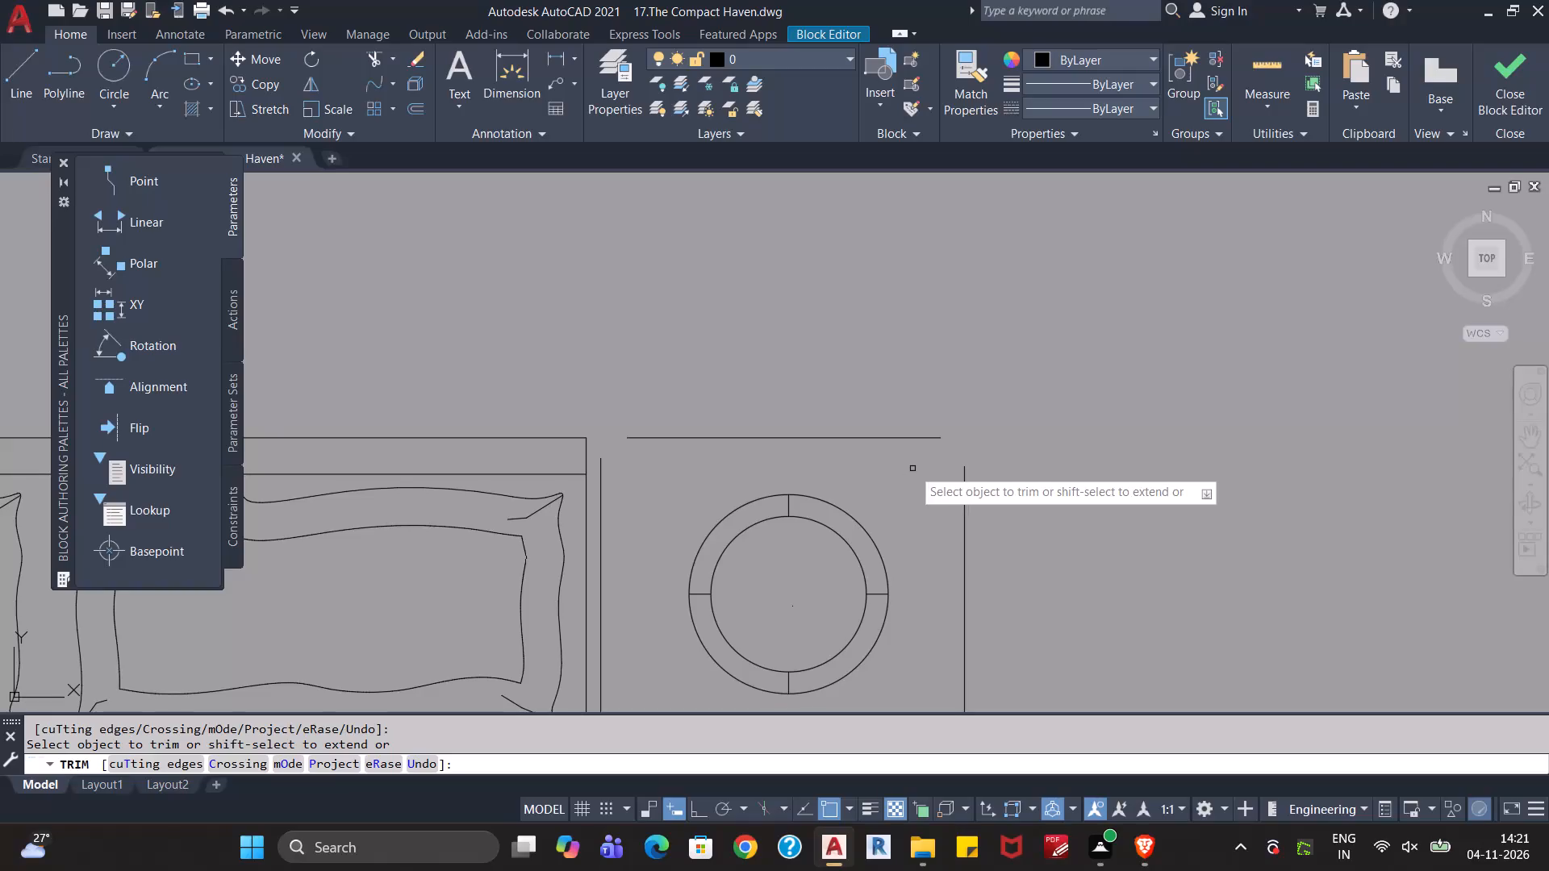
Round the right nightstand's upper inner corner with Blend Curves between its inner side edge and top edge.
{"action": "scroll", "coordinate": [942, 498], "scroll_direction": "down", "scroll_amount": 2}
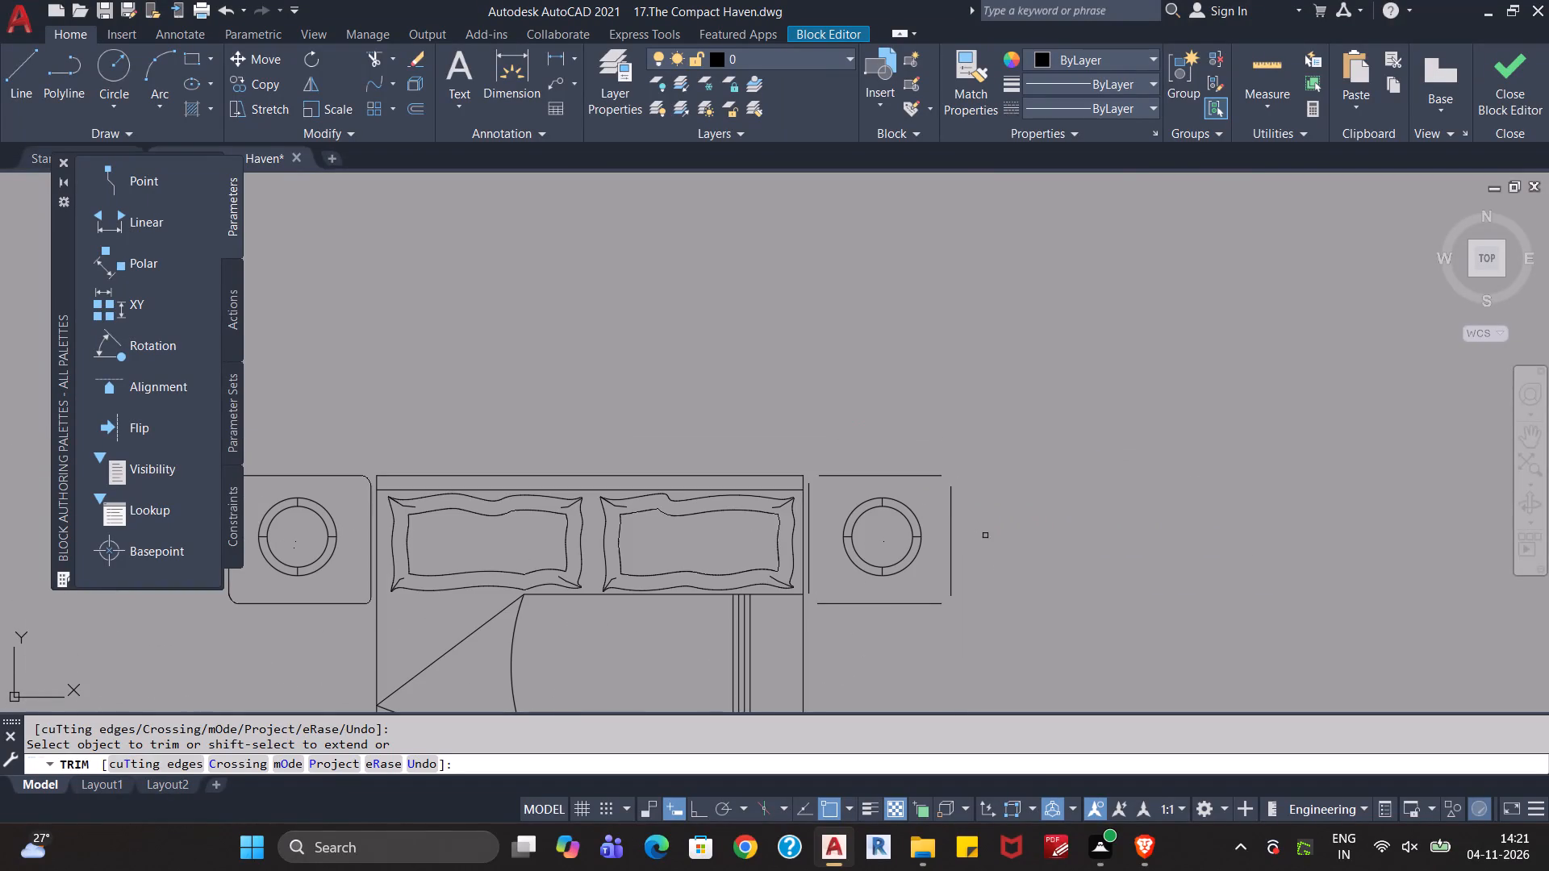
{"action": "key", "text": "Escape"}
{"action": "key", "text": "Escape"}
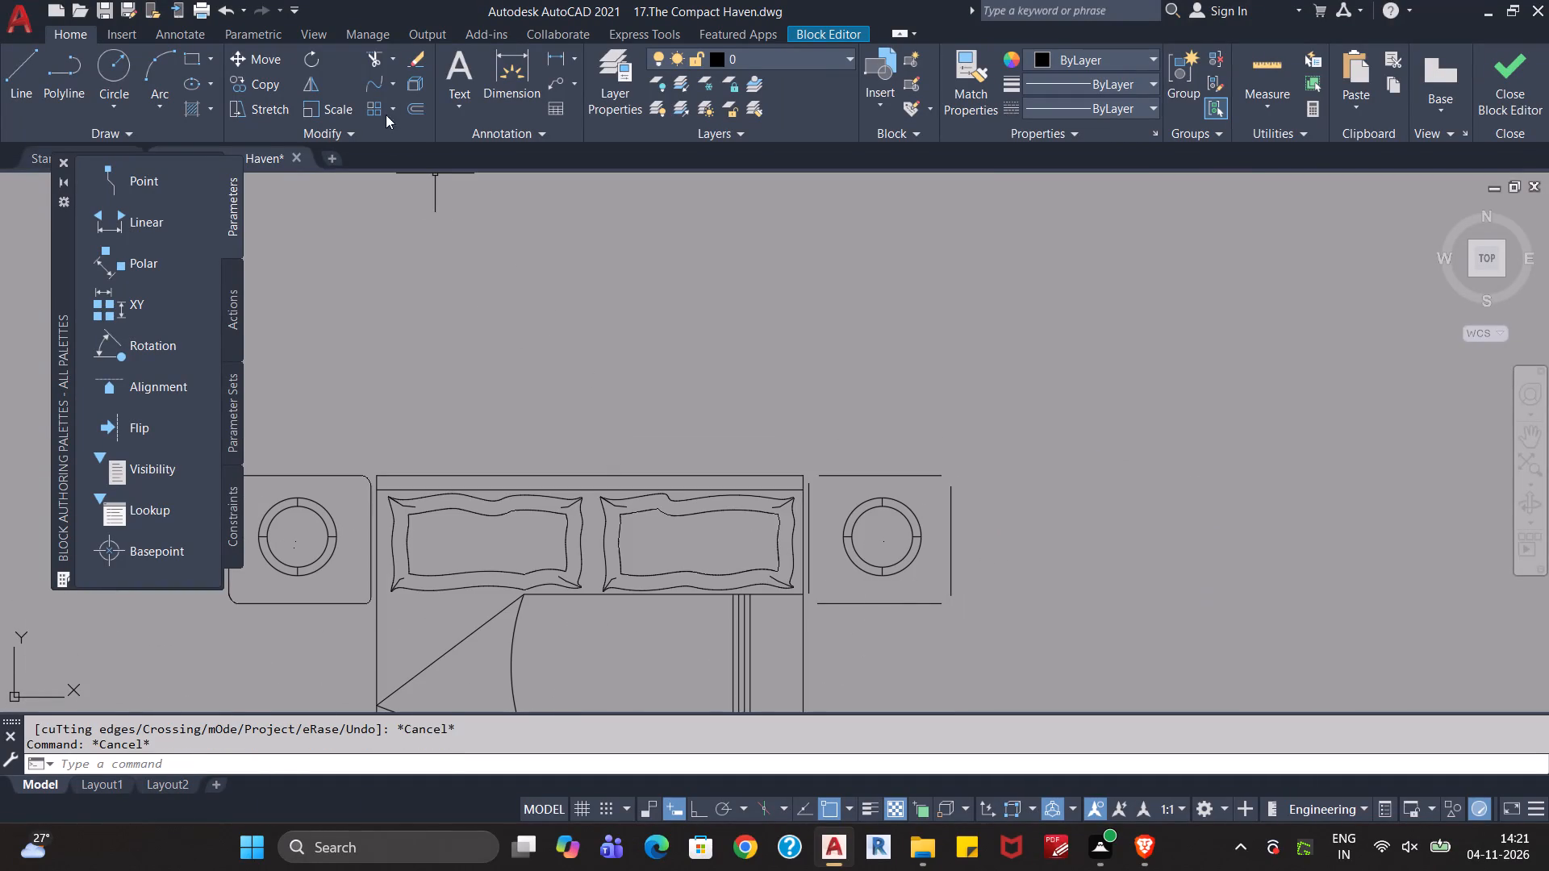
{"action": "left_click", "coordinate": [378, 86]}
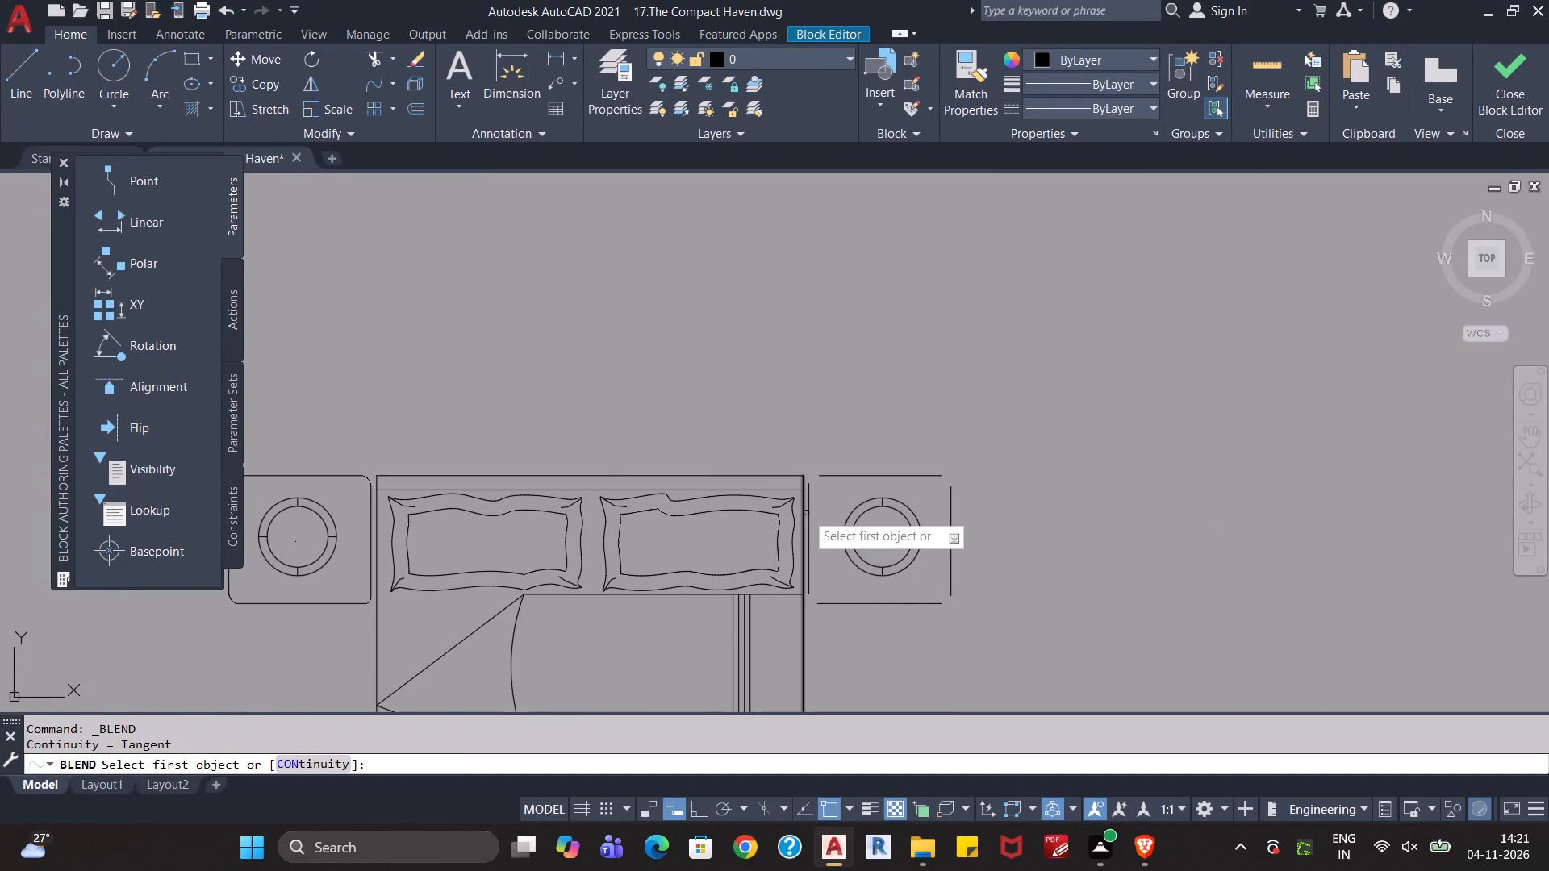
{"action": "left_click", "coordinate": [807, 511]}
{"action": "left_click", "coordinate": [824, 478]}
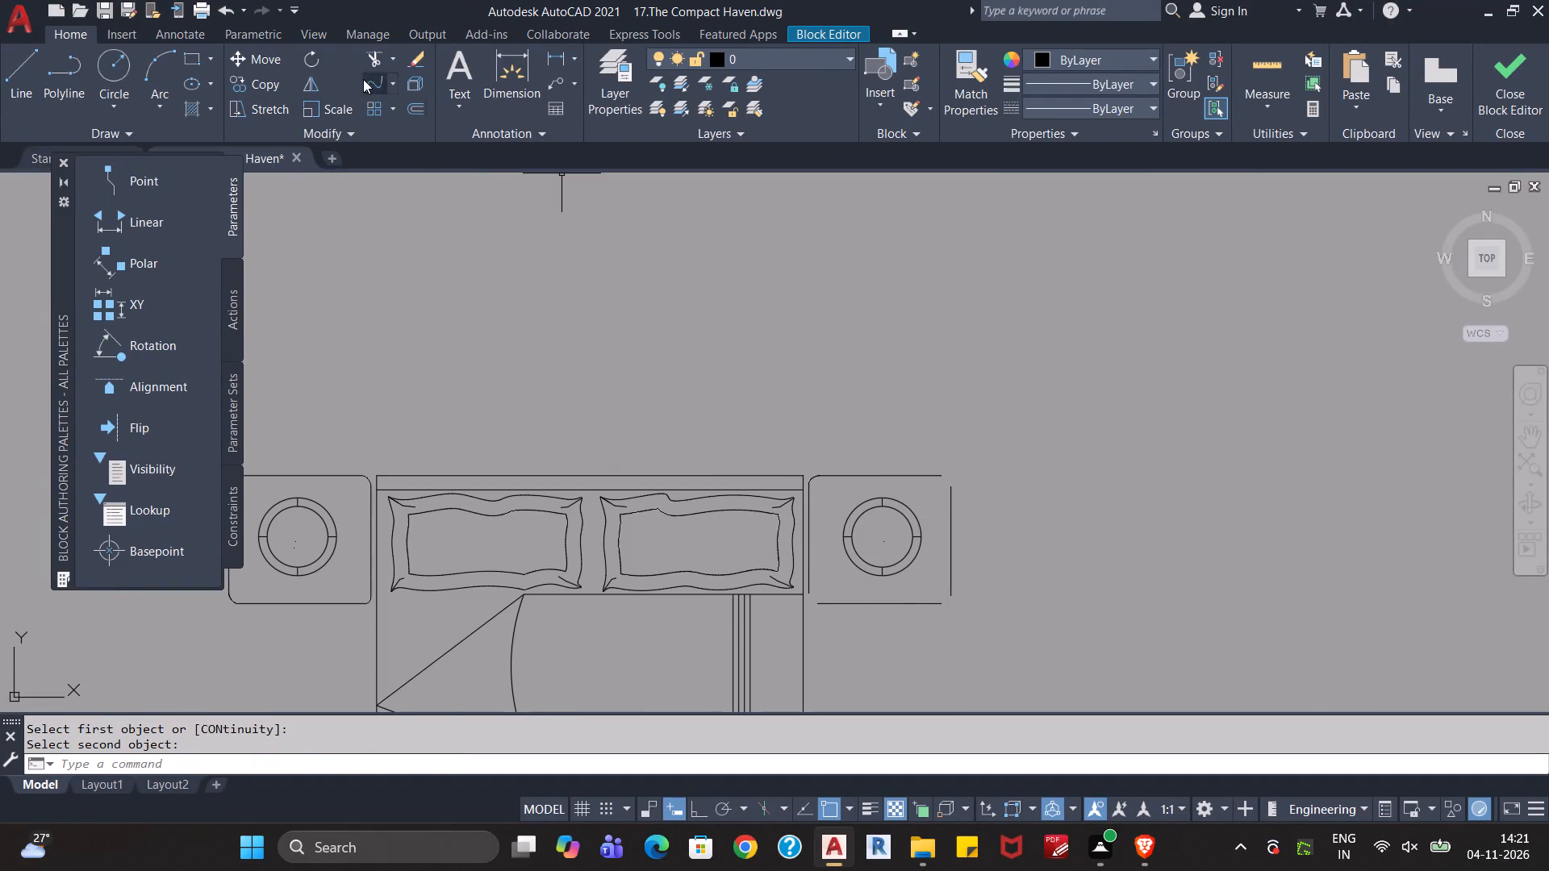
Round the right nightstand's upper outer corner with Blend Curves between its top edge and outer side edge.
{"action": "left_click", "coordinate": [377, 84]}
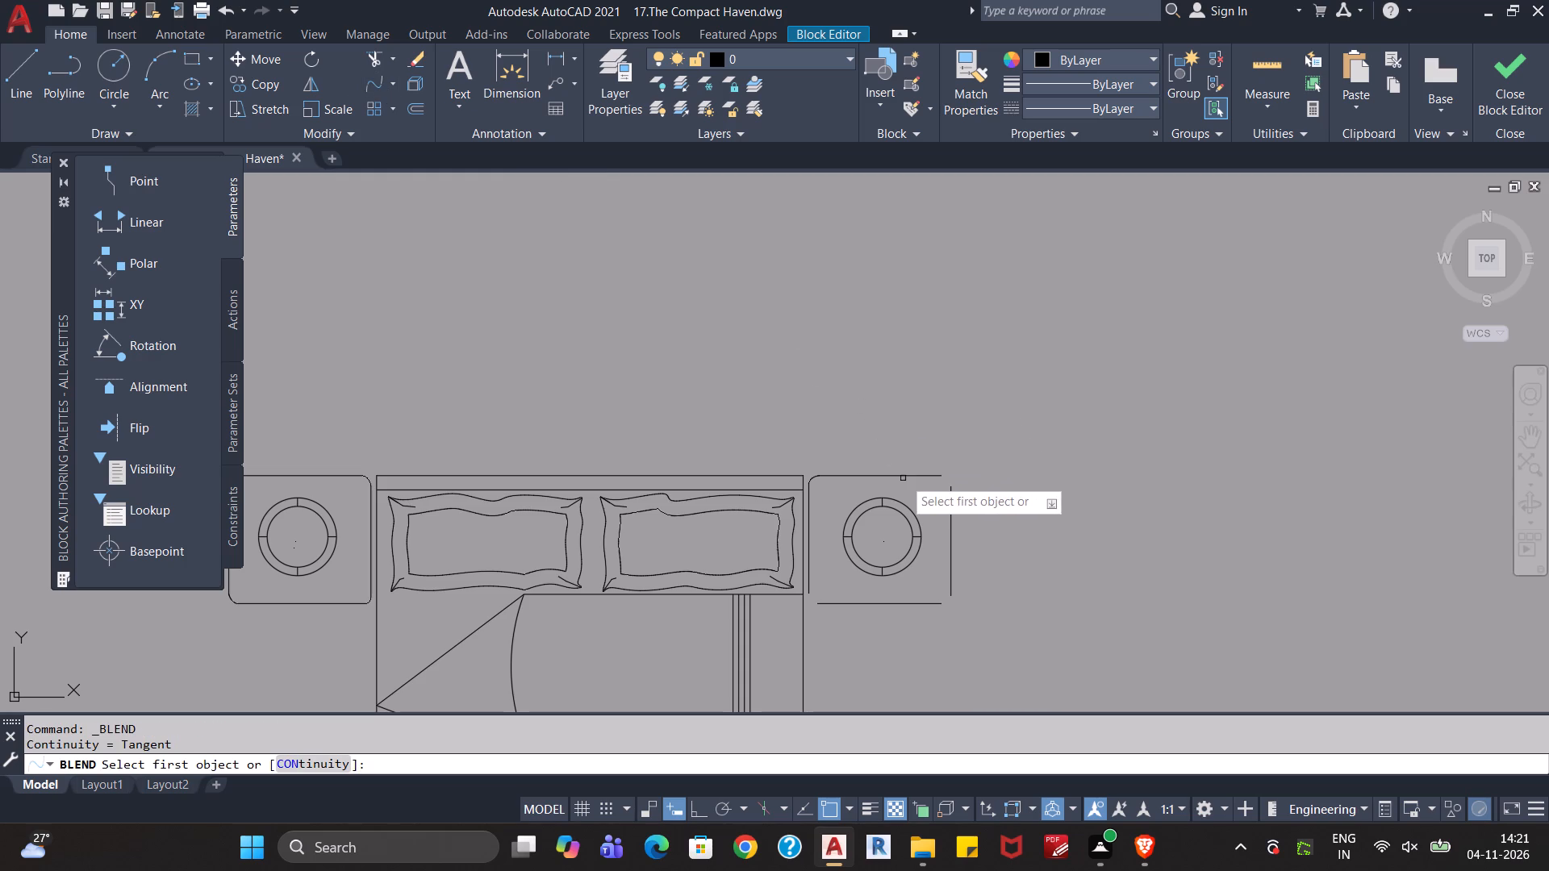
{"action": "left_click", "coordinate": [931, 473]}
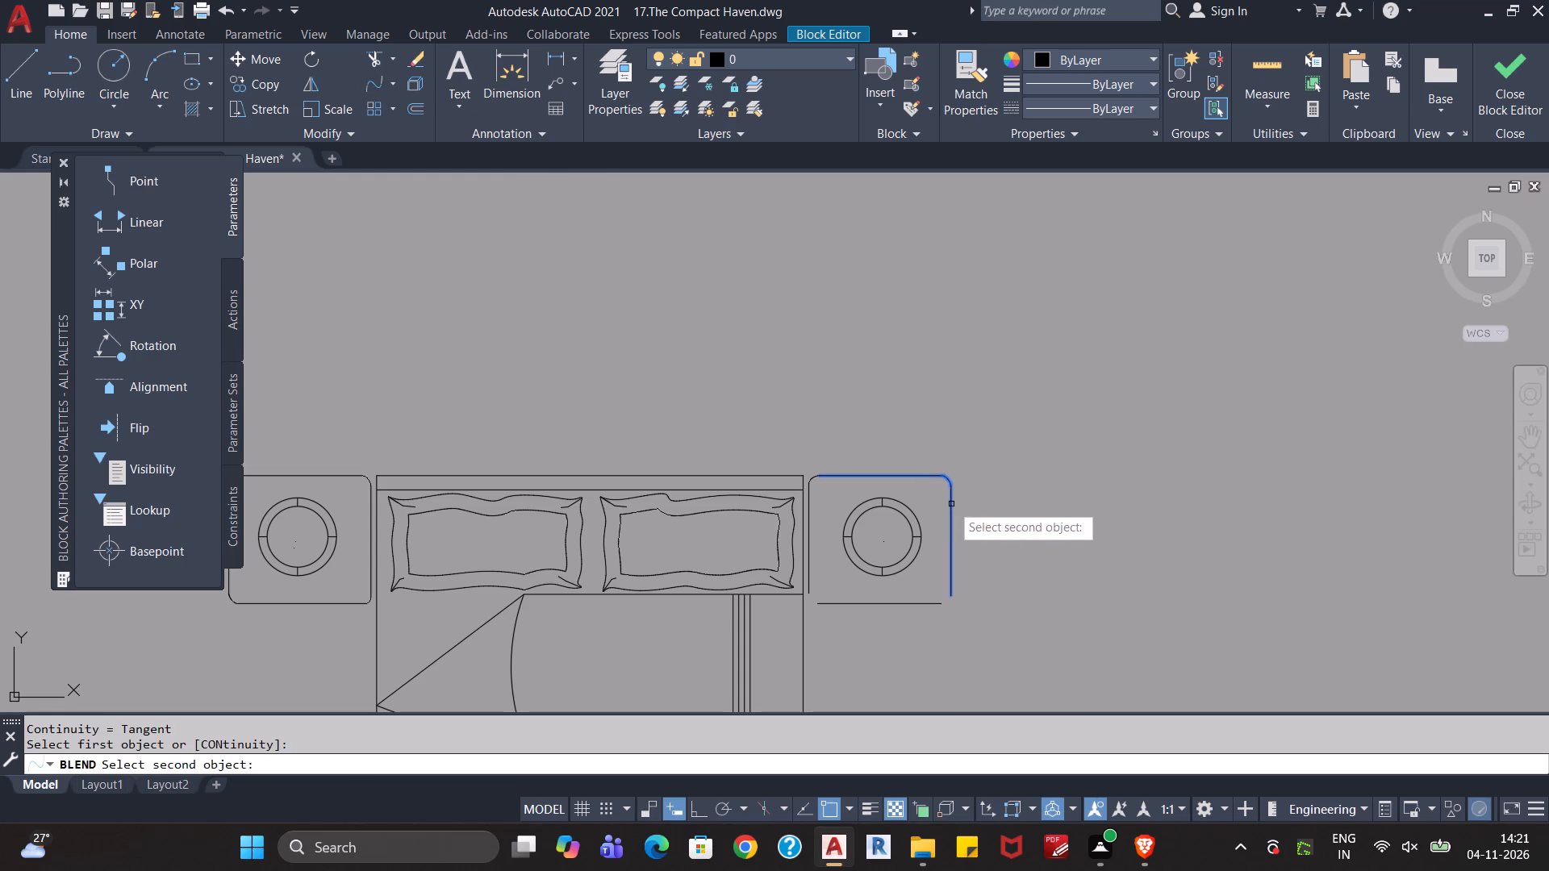
{"action": "left_click", "coordinate": [951, 505]}
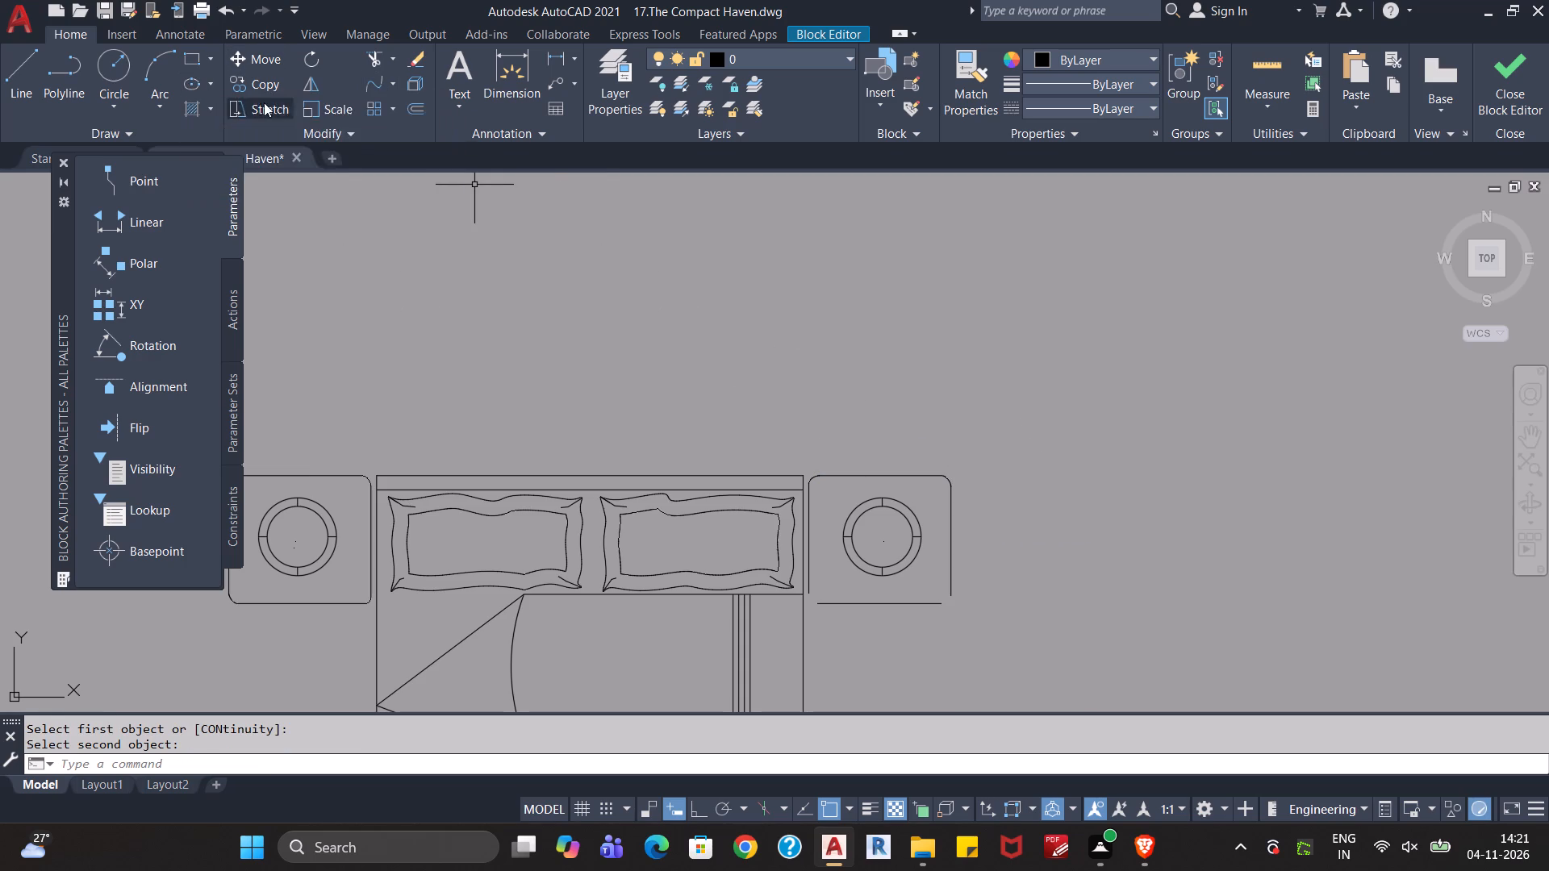
Round the right nightstand's lower outer corner with Blend Curves between its bottom edge and outer side edge.
{"action": "left_click", "coordinate": [372, 84]}
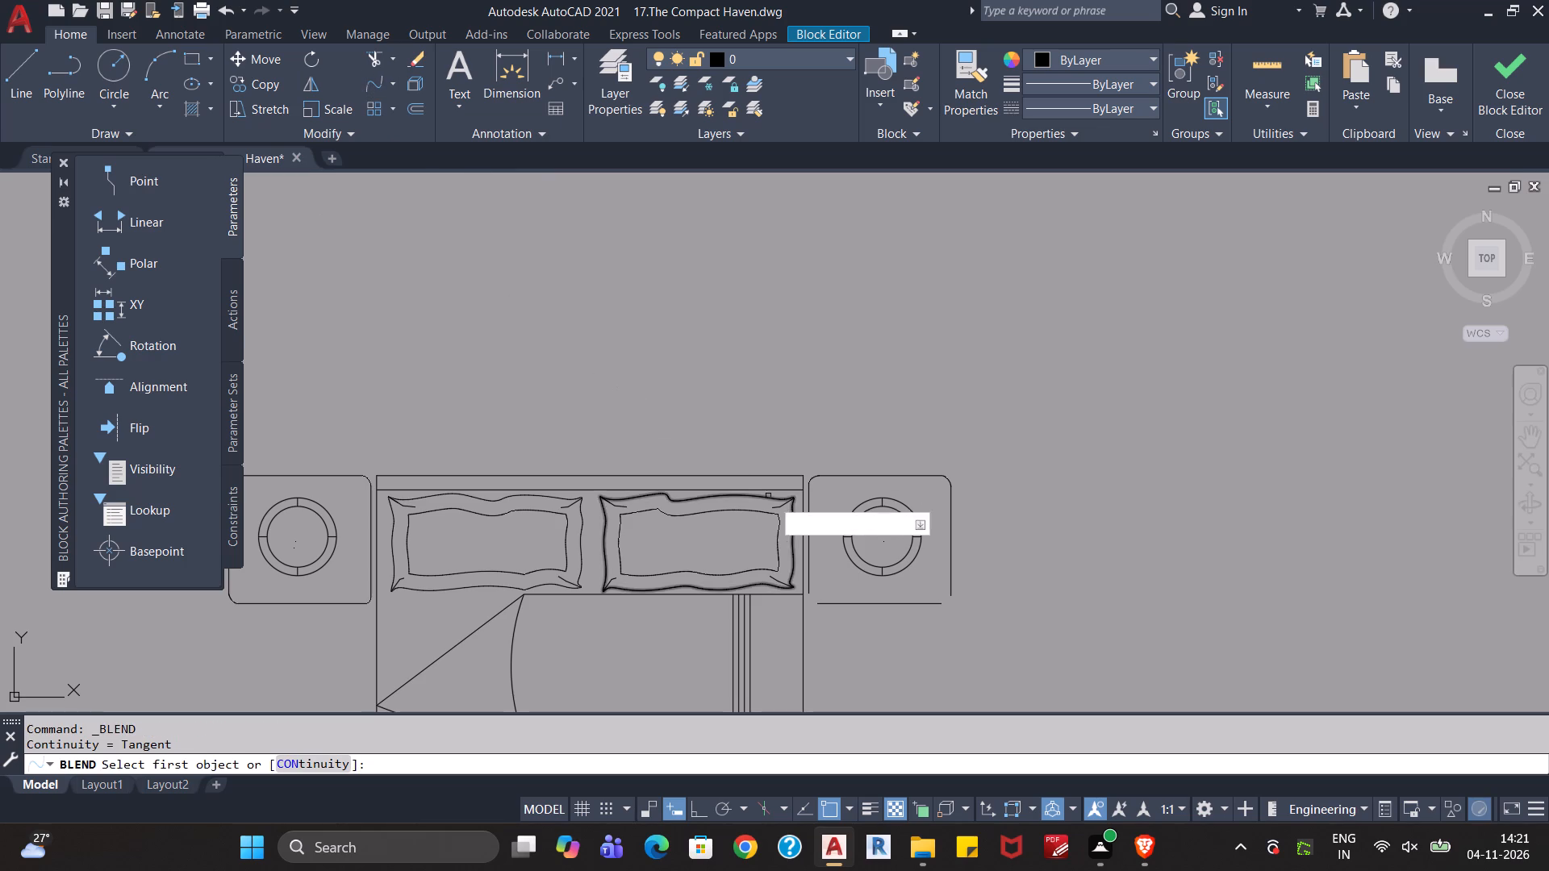
{"action": "left_click", "coordinate": [917, 606]}
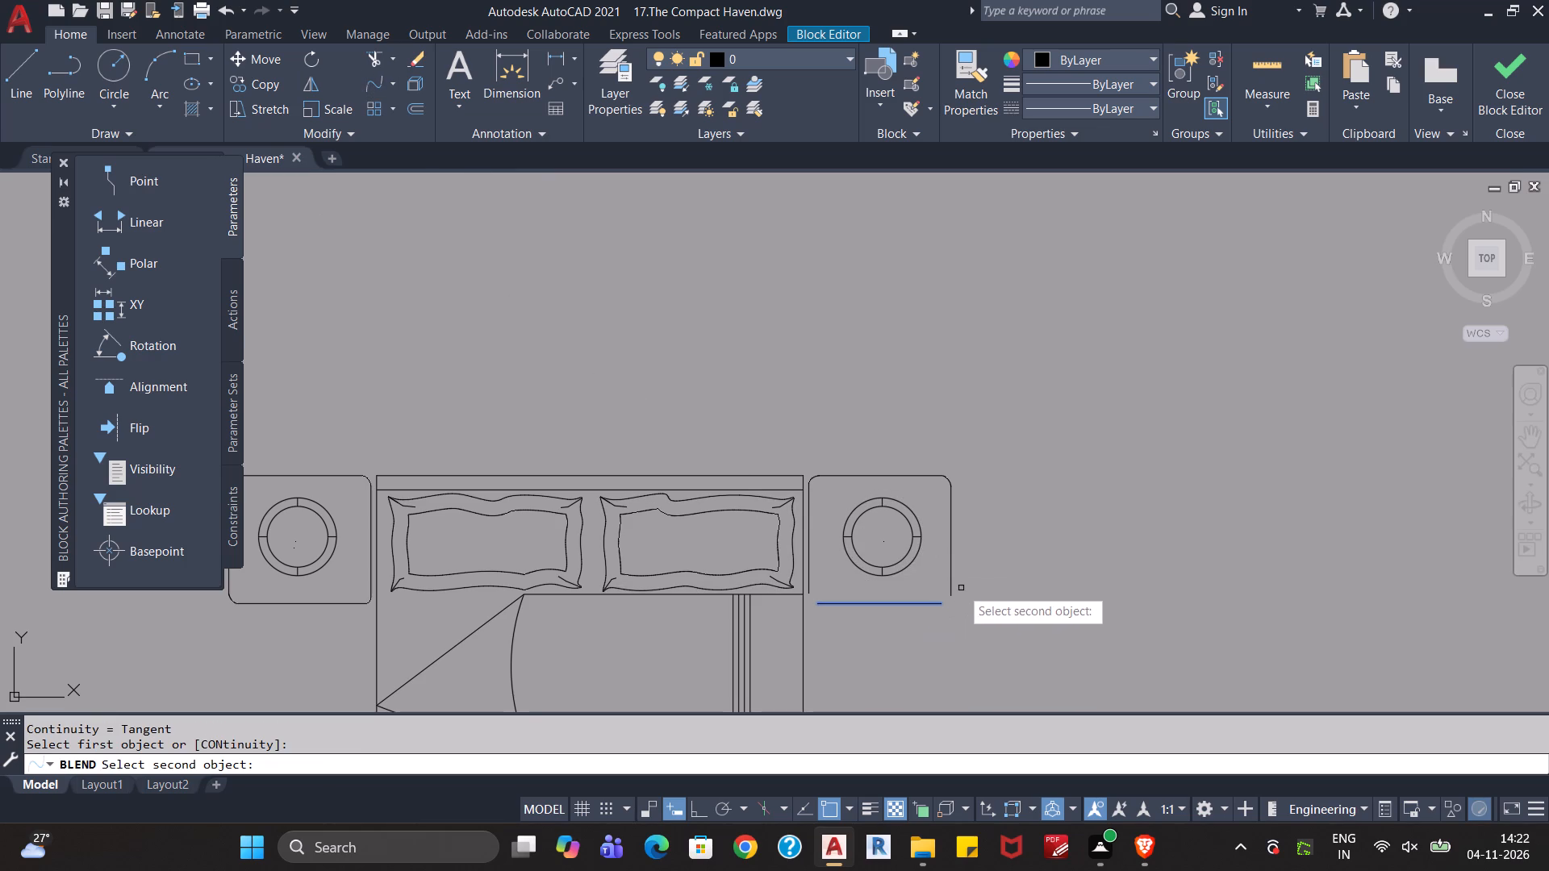
{"action": "left_click", "coordinate": [952, 590]}
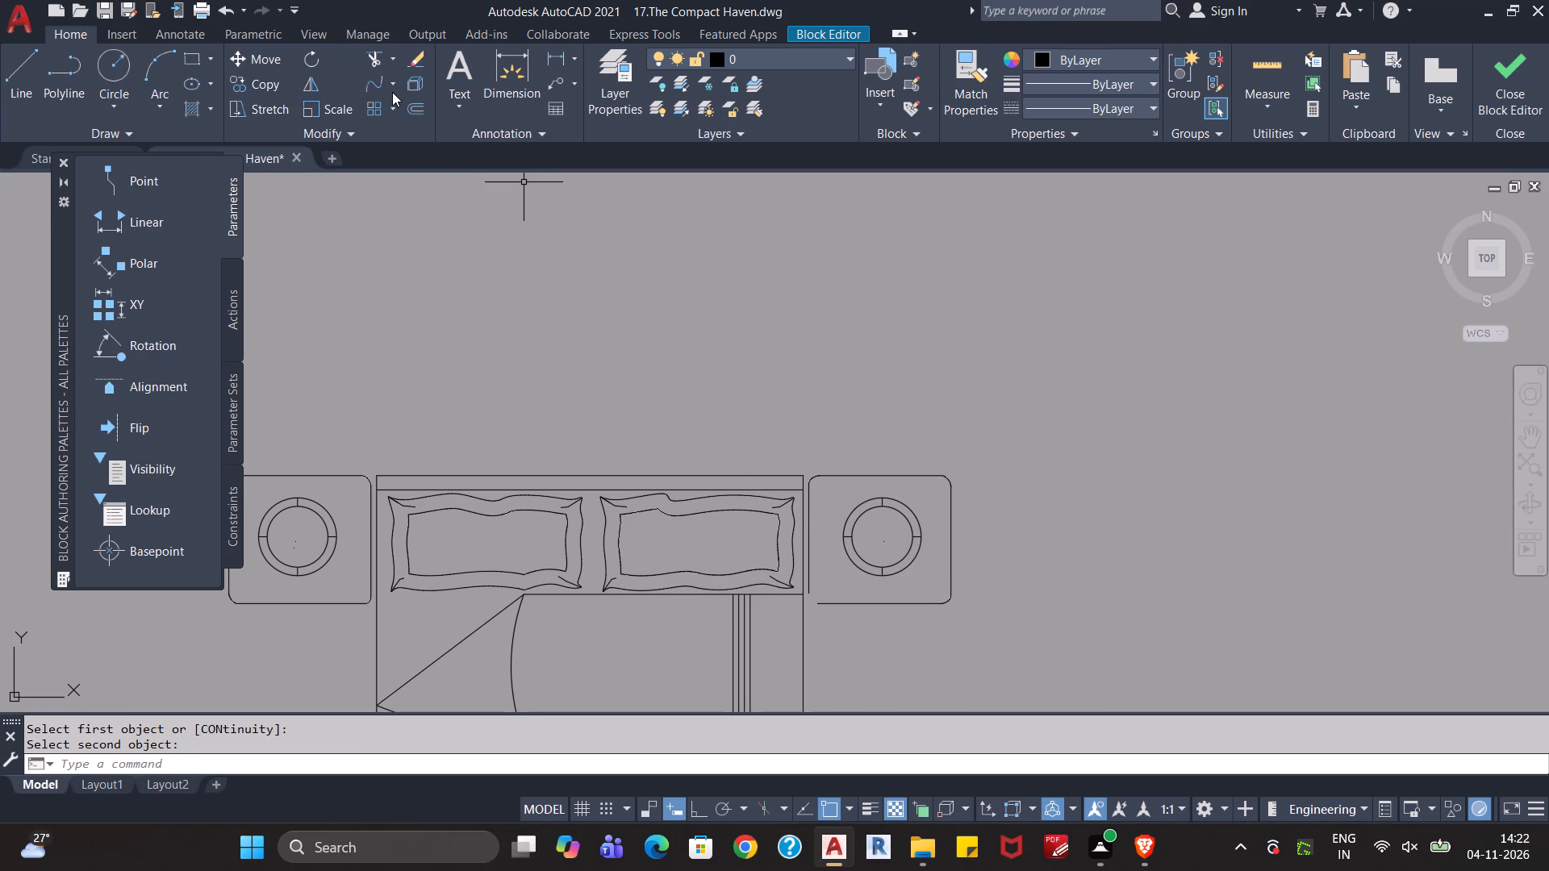
Round the right nightstand's lower inner corner with Blend Curves between its inner side edge and bottom edge.
{"action": "left_click", "coordinate": [370, 83]}
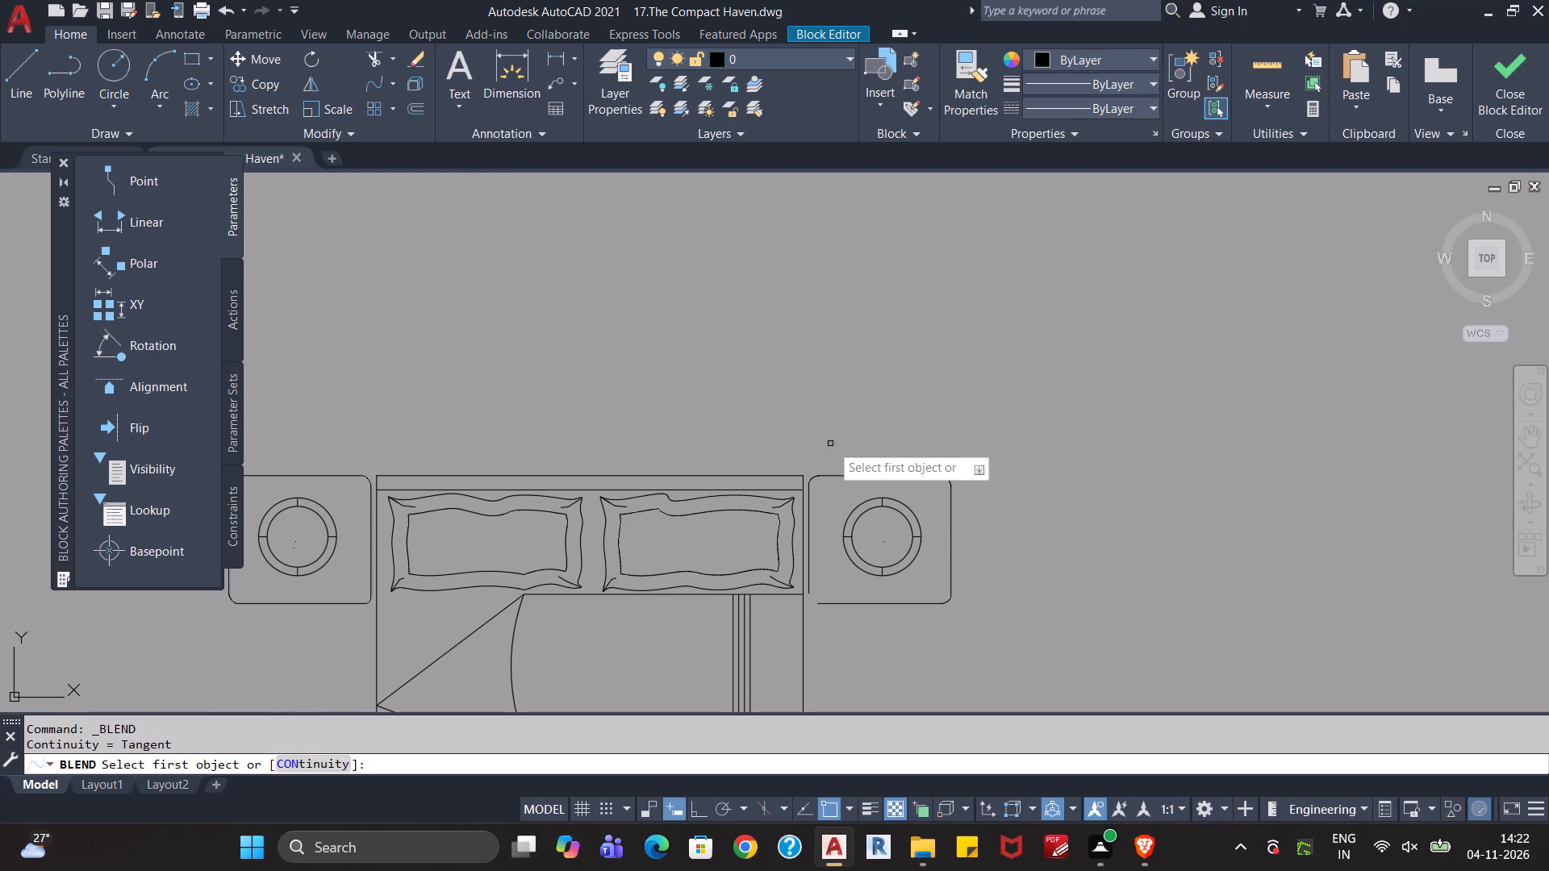
{"action": "left_click", "coordinate": [808, 584]}
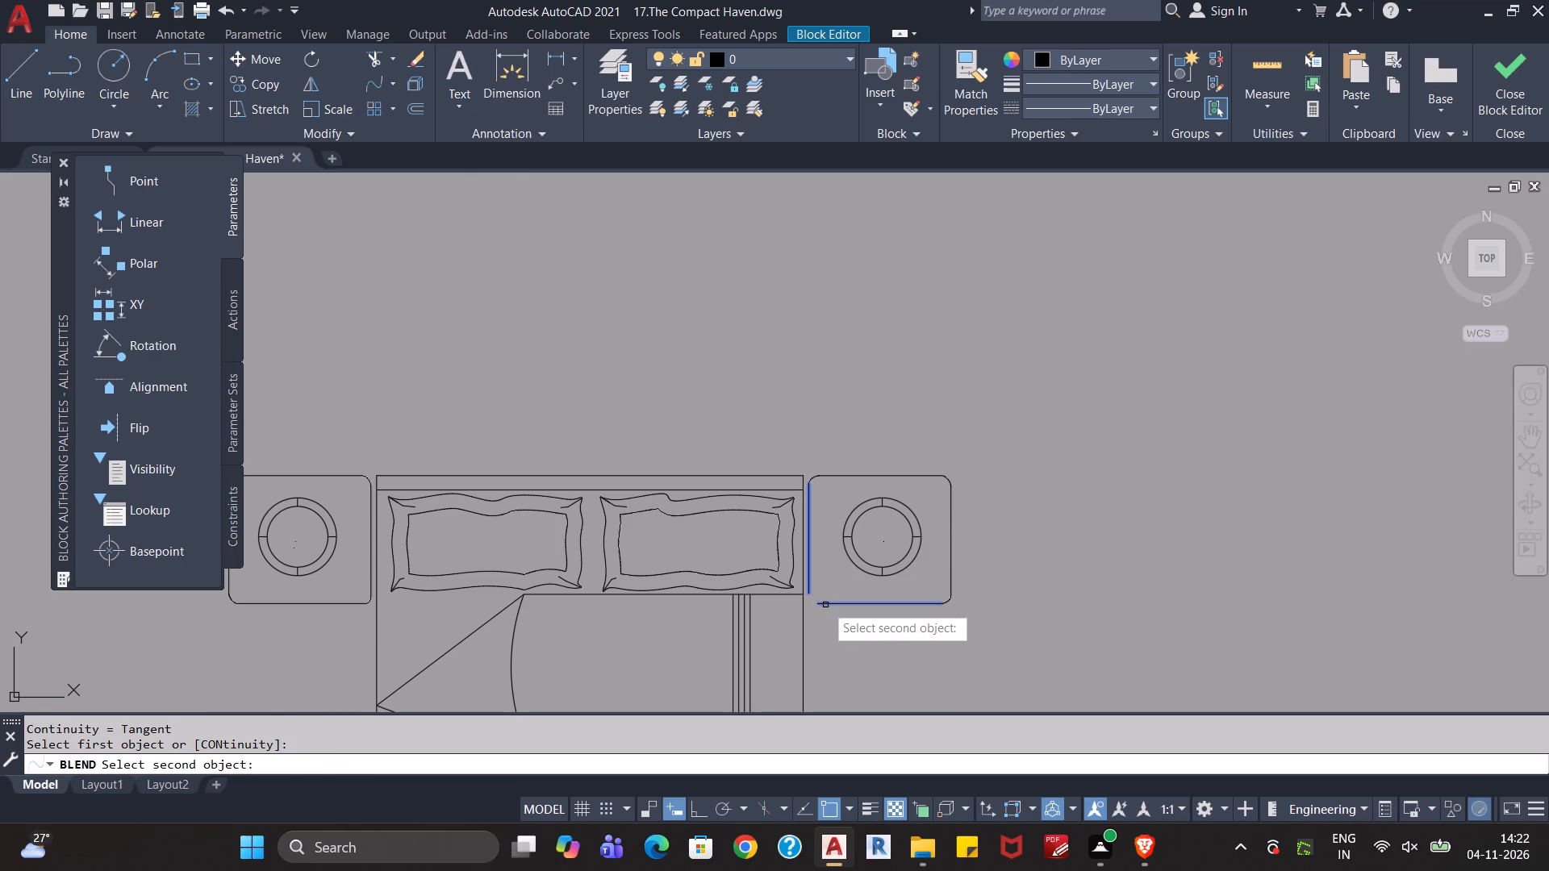
{"action": "left_click", "coordinate": [826, 605]}
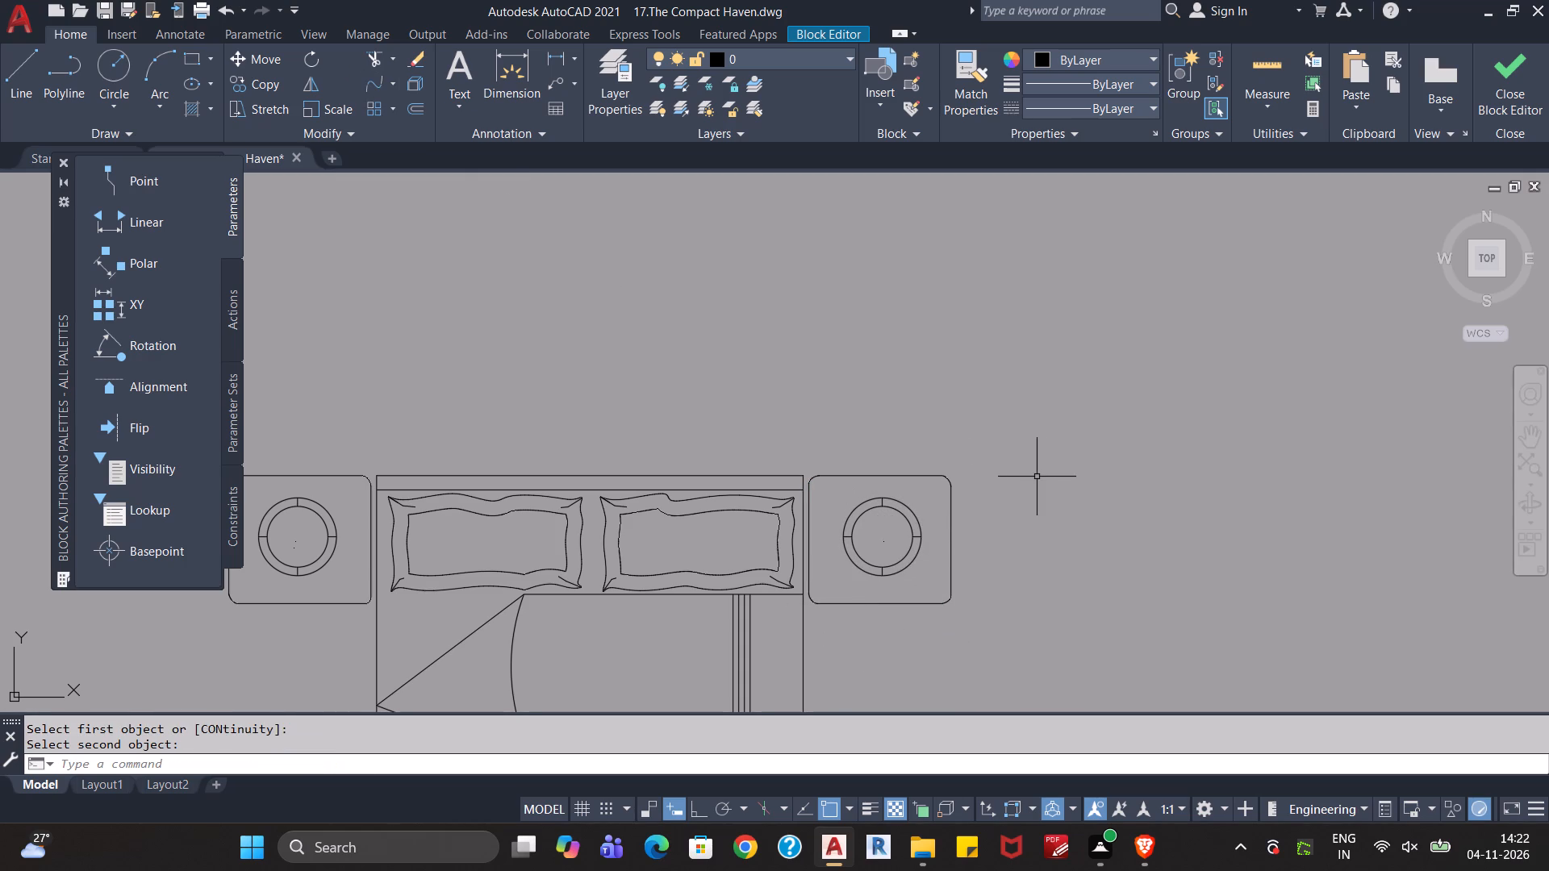
{"action": "key", "text": "Escape"}
{"action": "key", "text": "Escape"}
Examine both nightstands and the rest of the bed down to the cushions and blanket.
{"action": "scroll", "coordinate": [1026, 477], "scroll_direction": "down", "scroll_amount": 1}
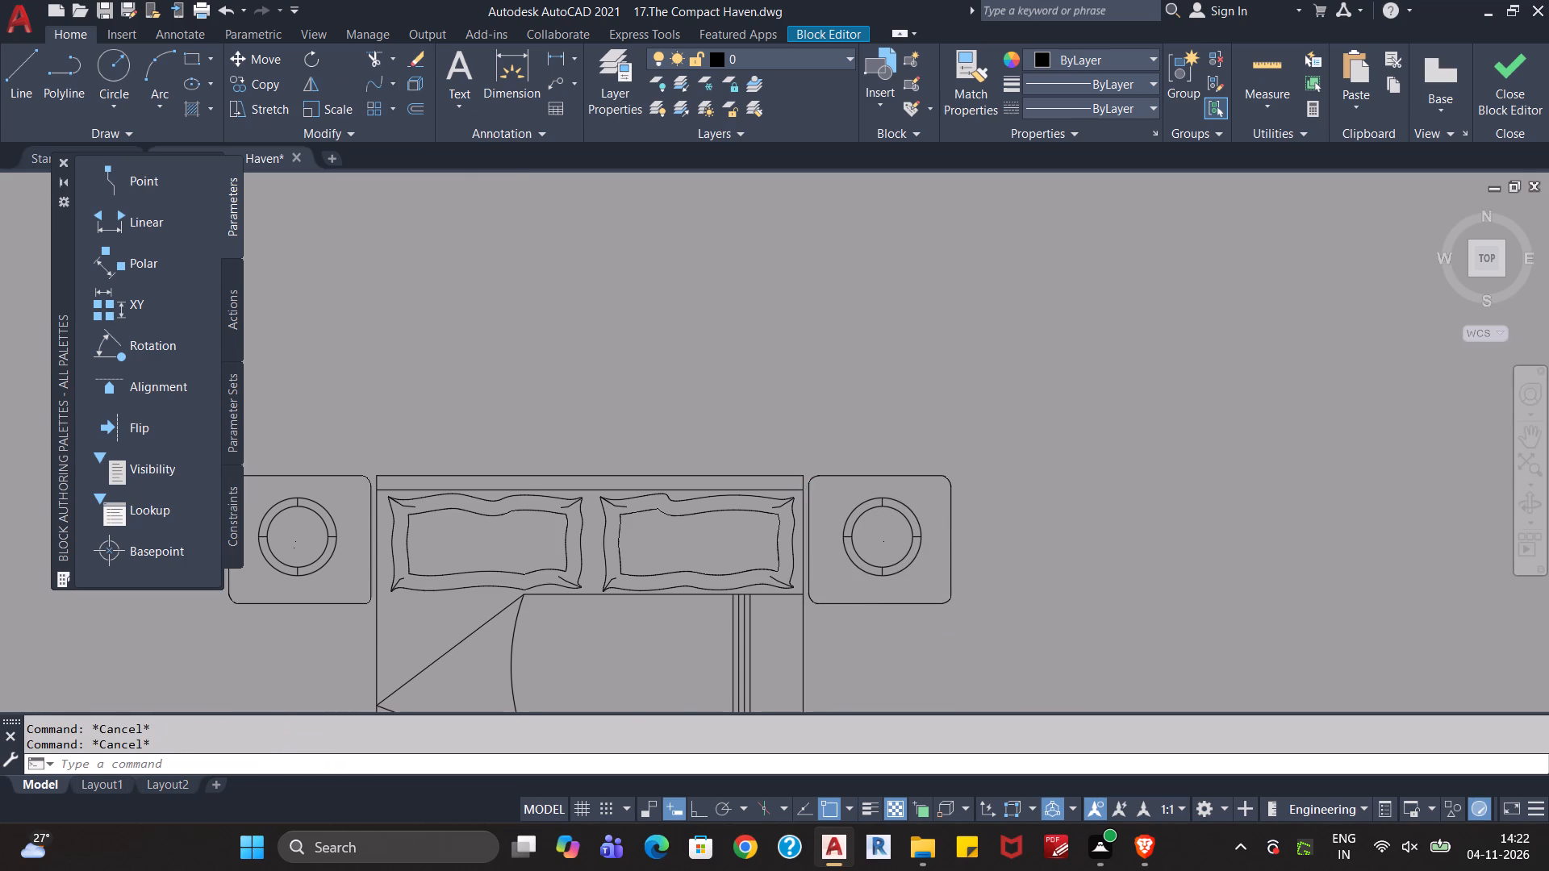
{"action": "middle_click_drag", "start_coordinate": [1025, 479], "coordinate": [1006, 377]}
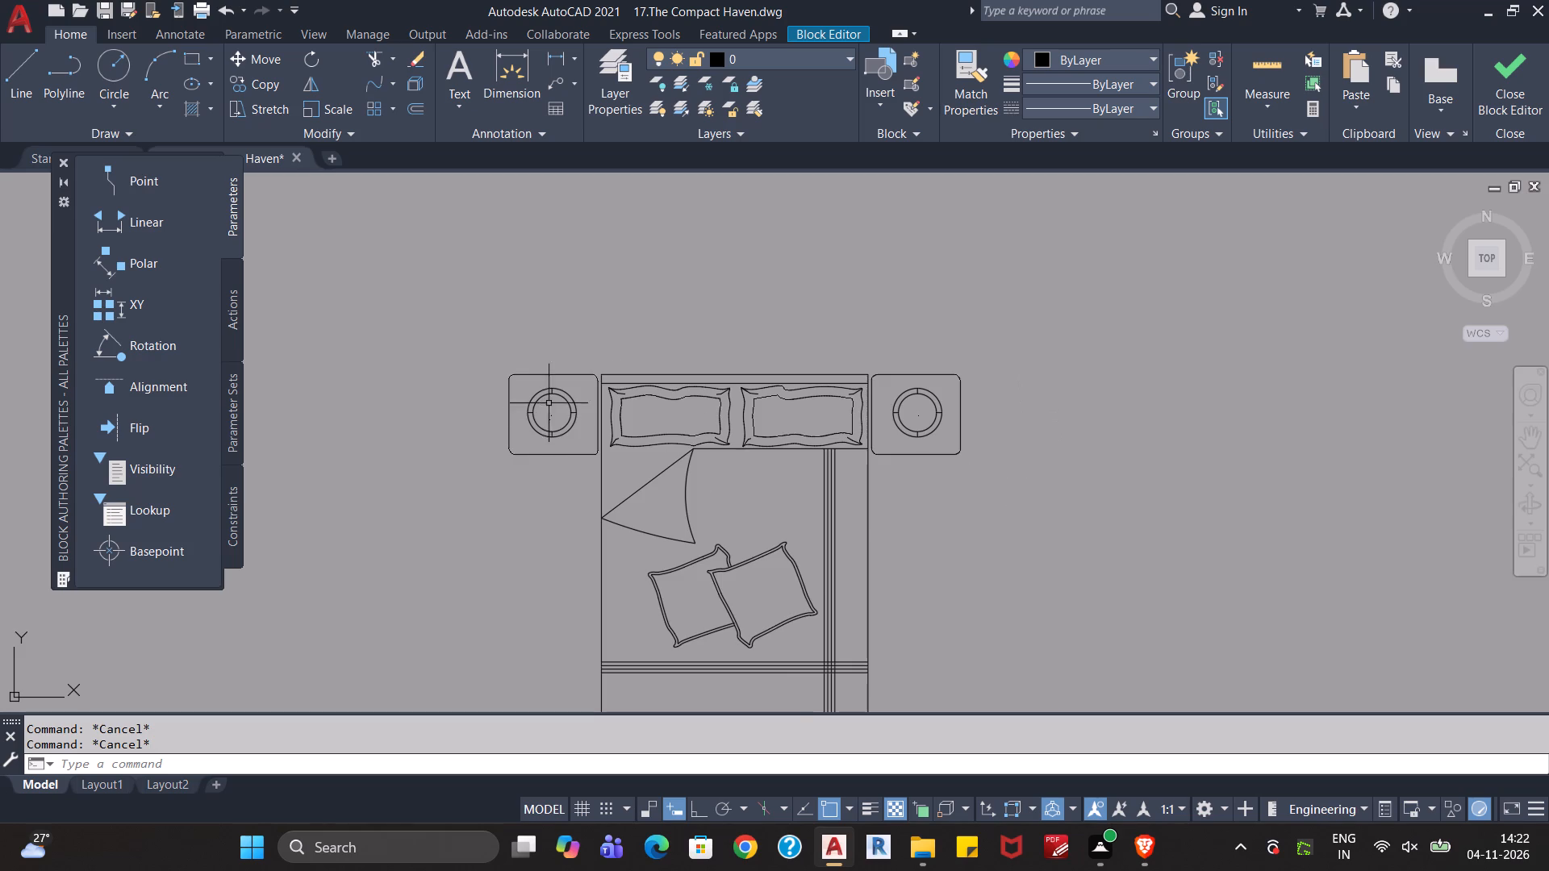
{"action": "scroll", "coordinate": [563, 394], "scroll_direction": "up", "scroll_amount": 3}
{"action": "scroll", "coordinate": [591, 389], "scroll_direction": "down", "scroll_amount": 2}
{"action": "middle_click_drag", "start_coordinate": [591, 394], "coordinate": [591, 393]}
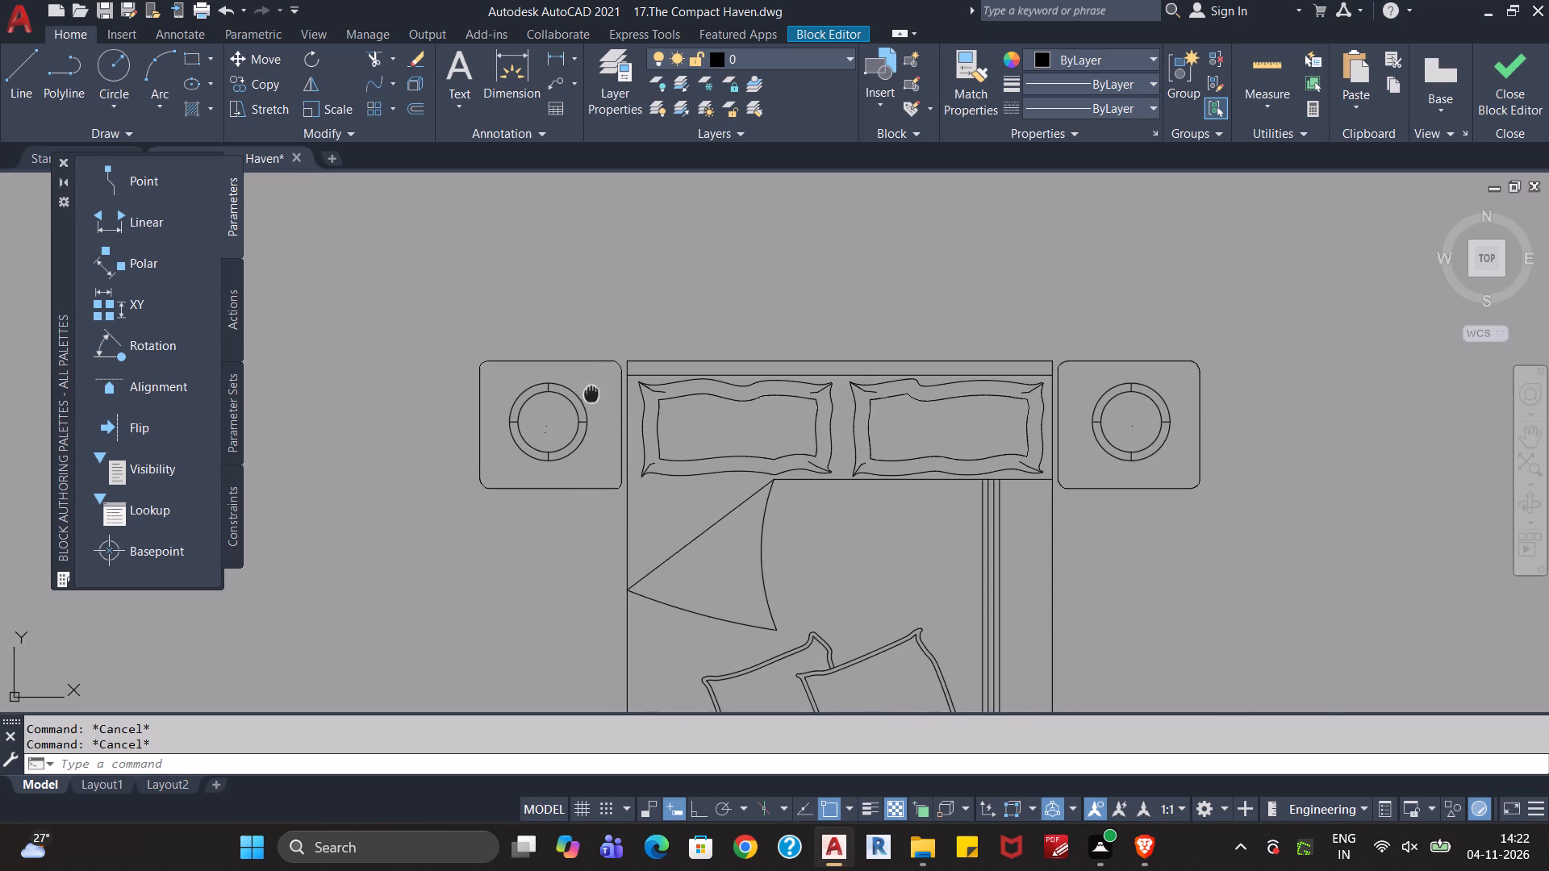
{"action": "middle_click_drag", "start_coordinate": [591, 393], "coordinate": [571, 308]}
{"action": "scroll", "coordinate": [572, 313], "scroll_direction": "down", "scroll_amount": 1}
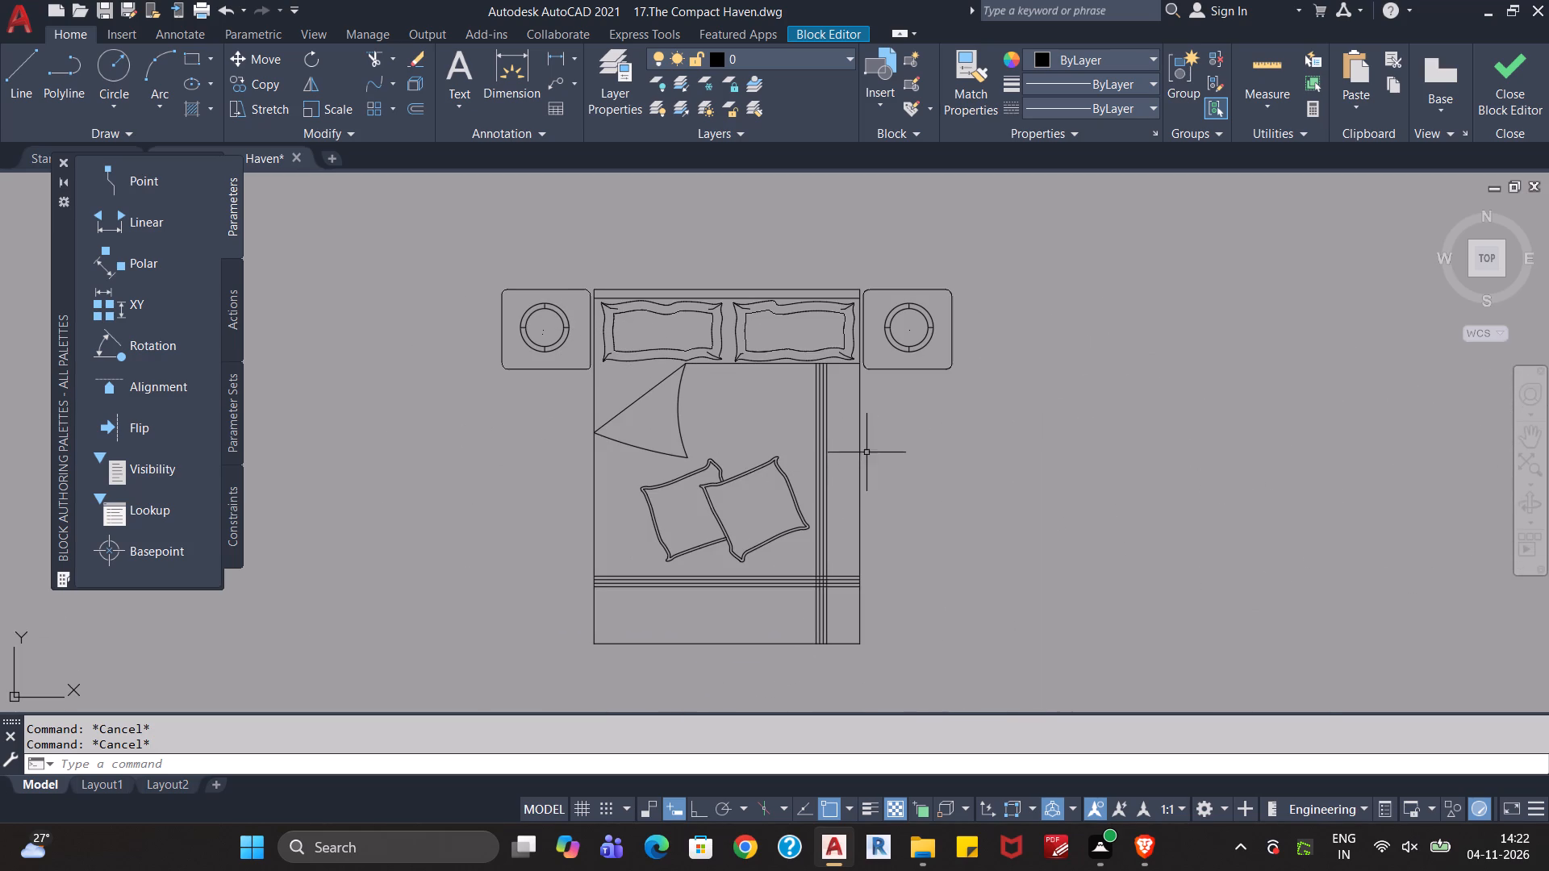
{"action": "scroll", "coordinate": [753, 449], "scroll_direction": "up", "scroll_amount": 1}
{"action": "middle_click_drag", "start_coordinate": [717, 427], "coordinate": [800, 411]}
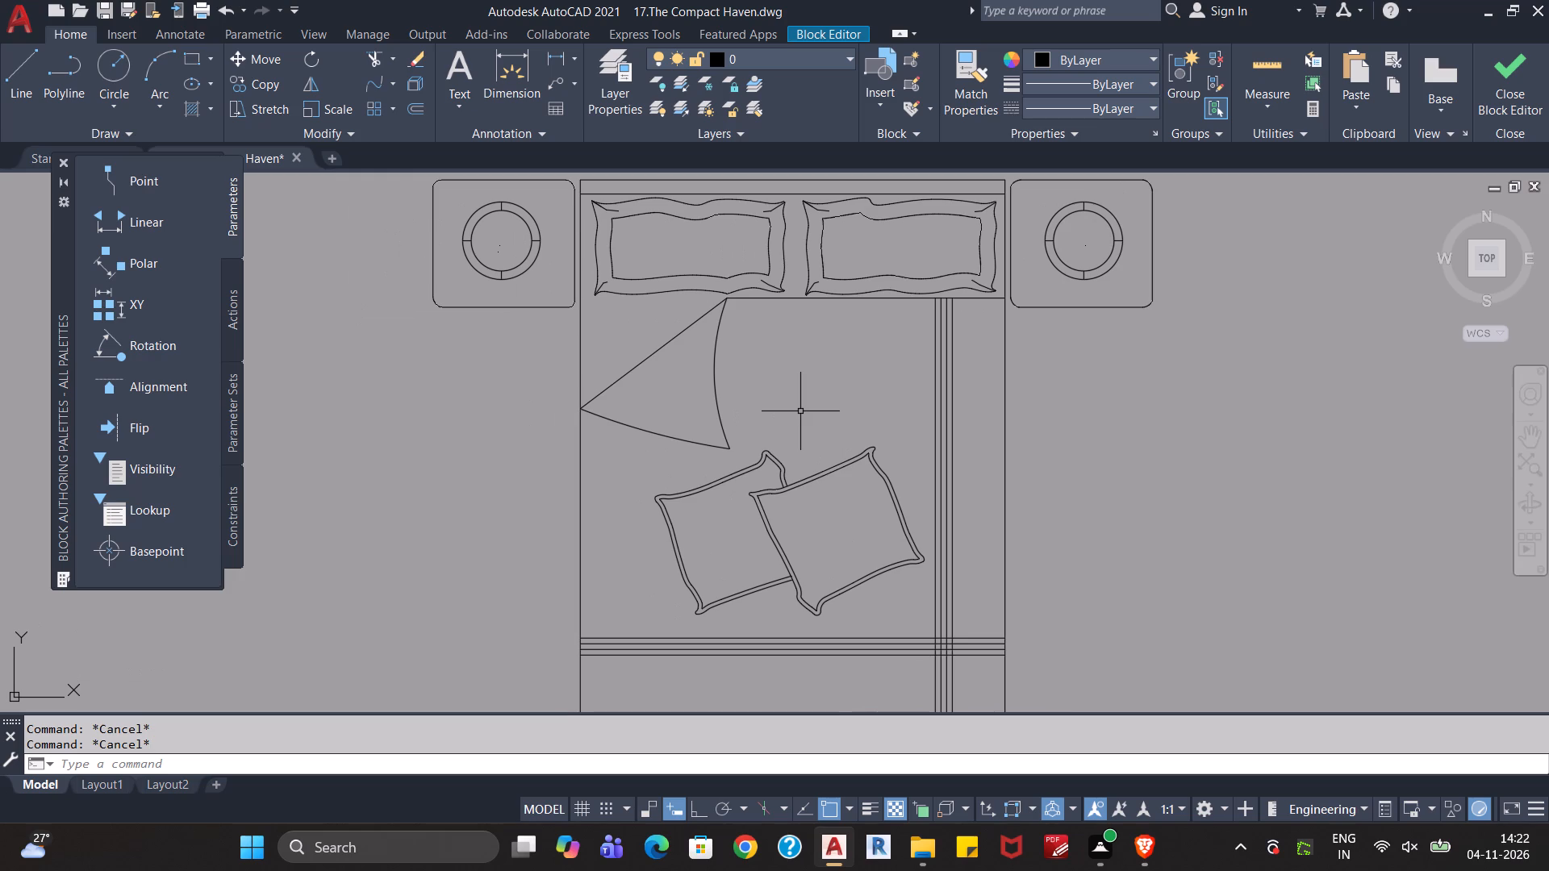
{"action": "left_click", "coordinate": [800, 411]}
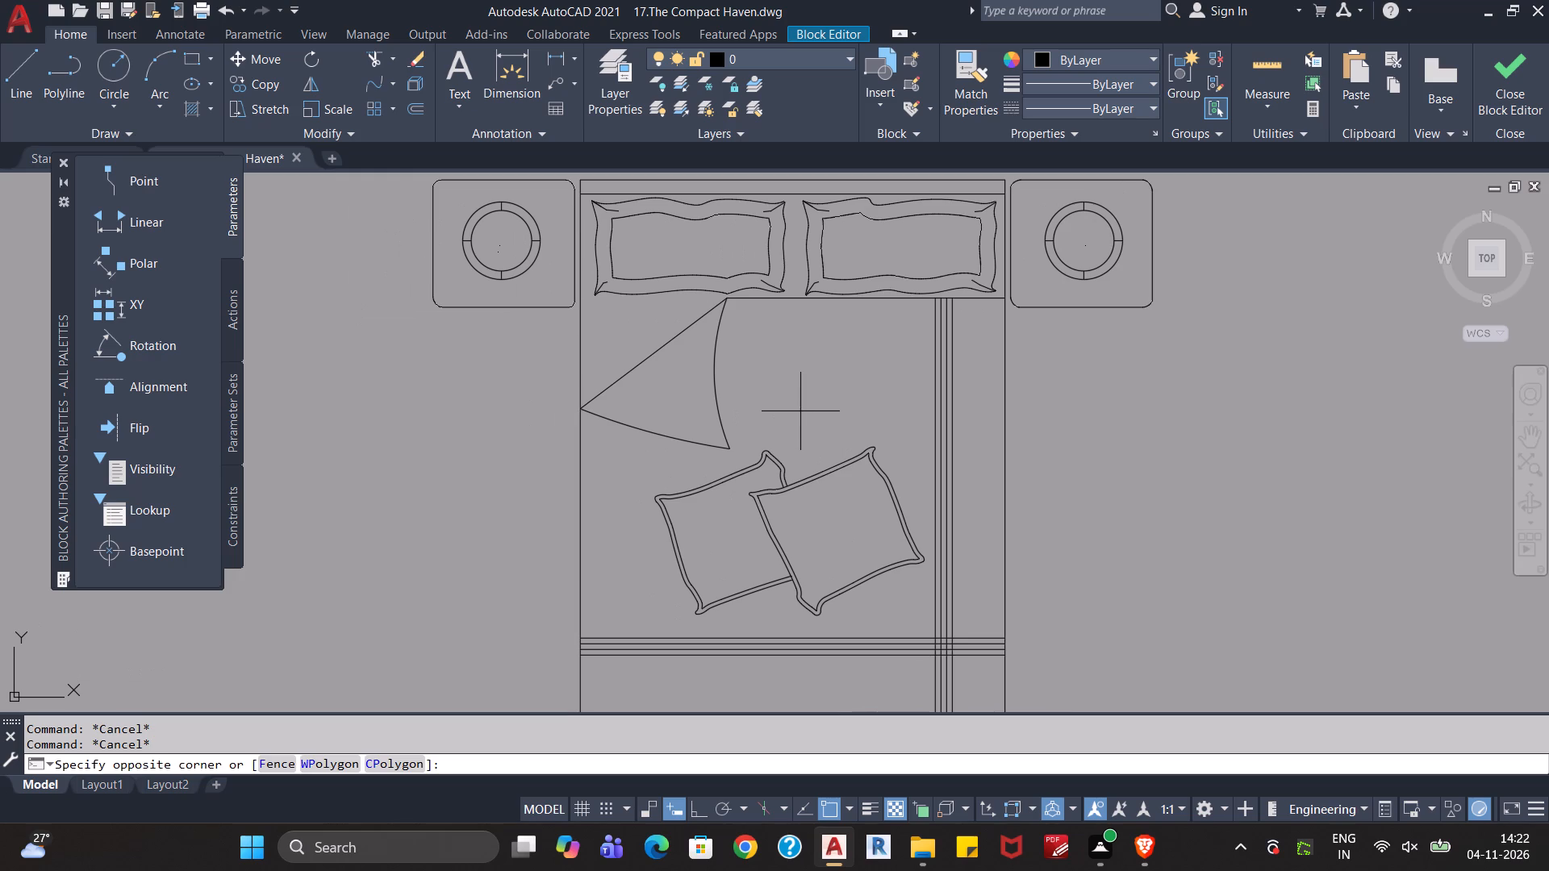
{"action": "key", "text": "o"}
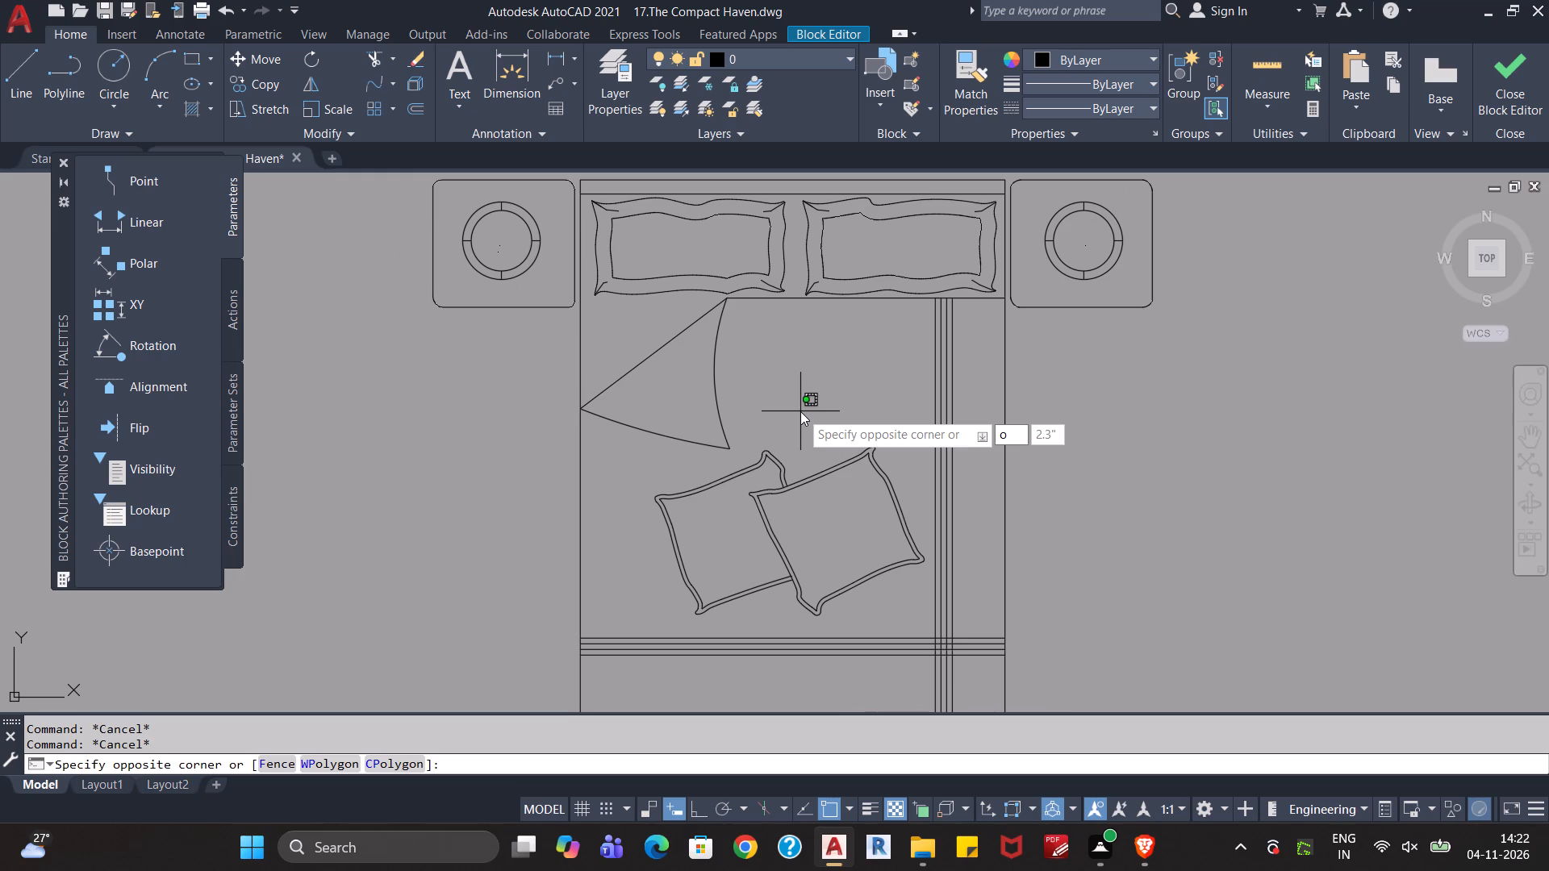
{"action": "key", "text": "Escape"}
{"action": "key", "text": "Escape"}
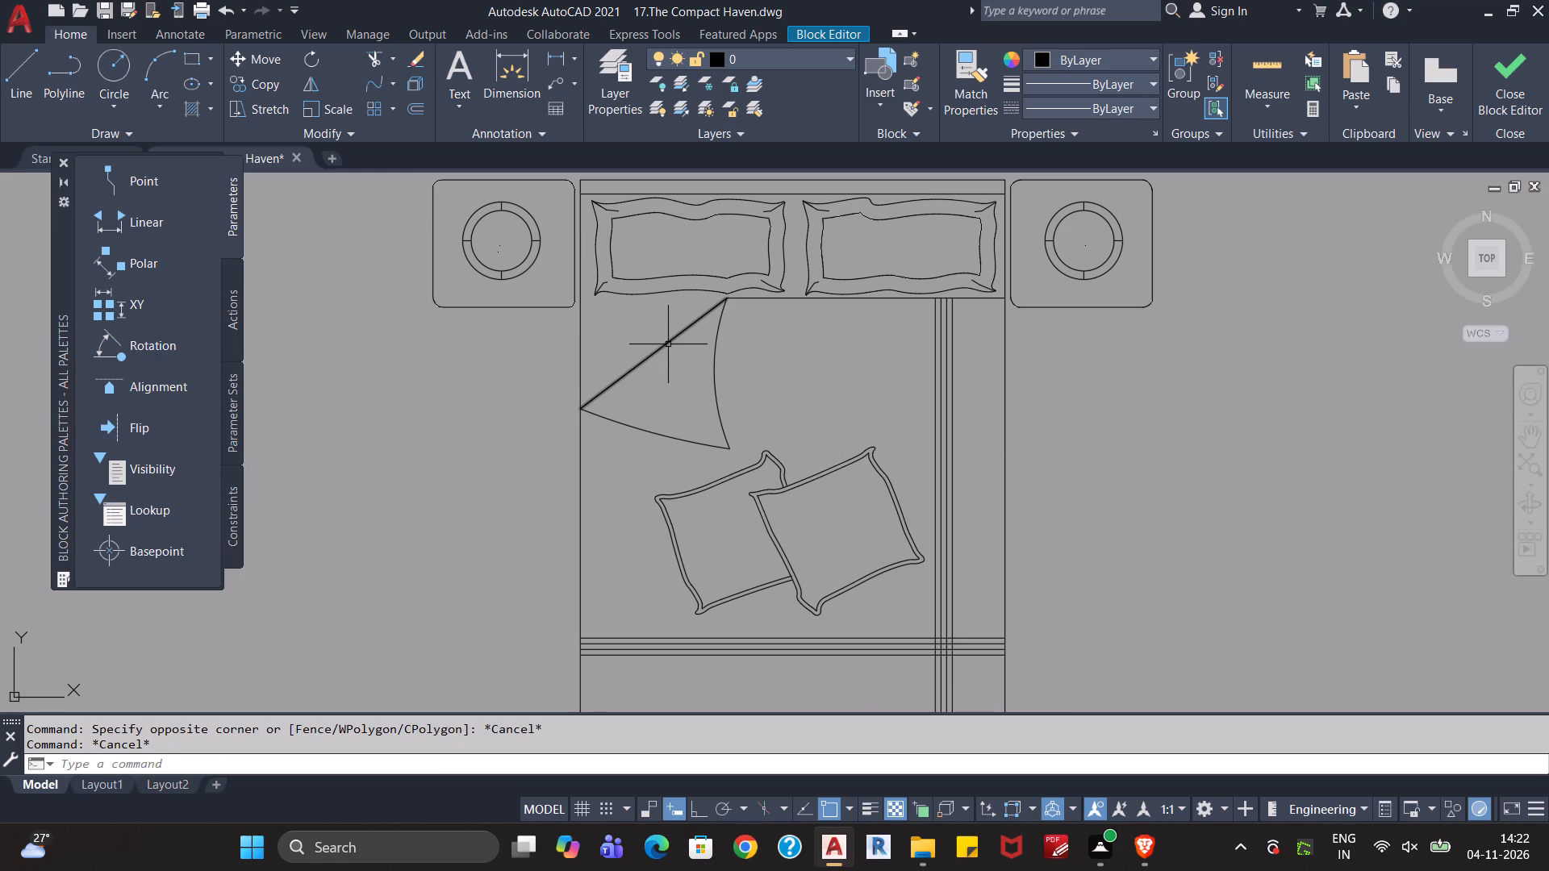
Join the straight edge and two curved edges of the triangular blanket fold into one polyline.
{"action": "left_click", "coordinate": [668, 344]}
{"action": "left_click", "coordinate": [714, 348]}
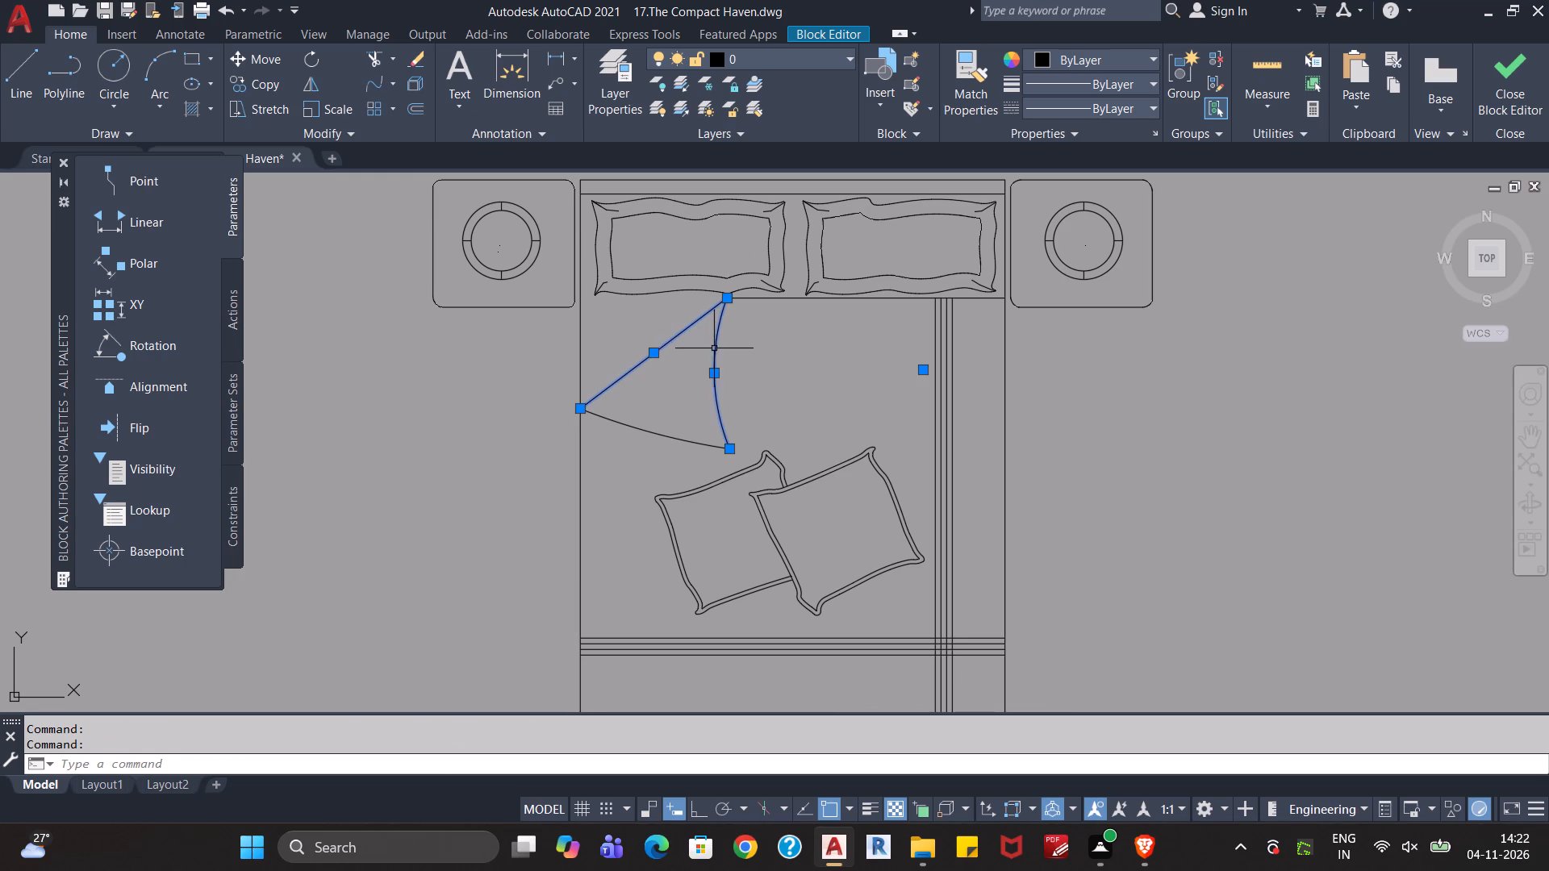
{"action": "left_click", "coordinate": [660, 437]}
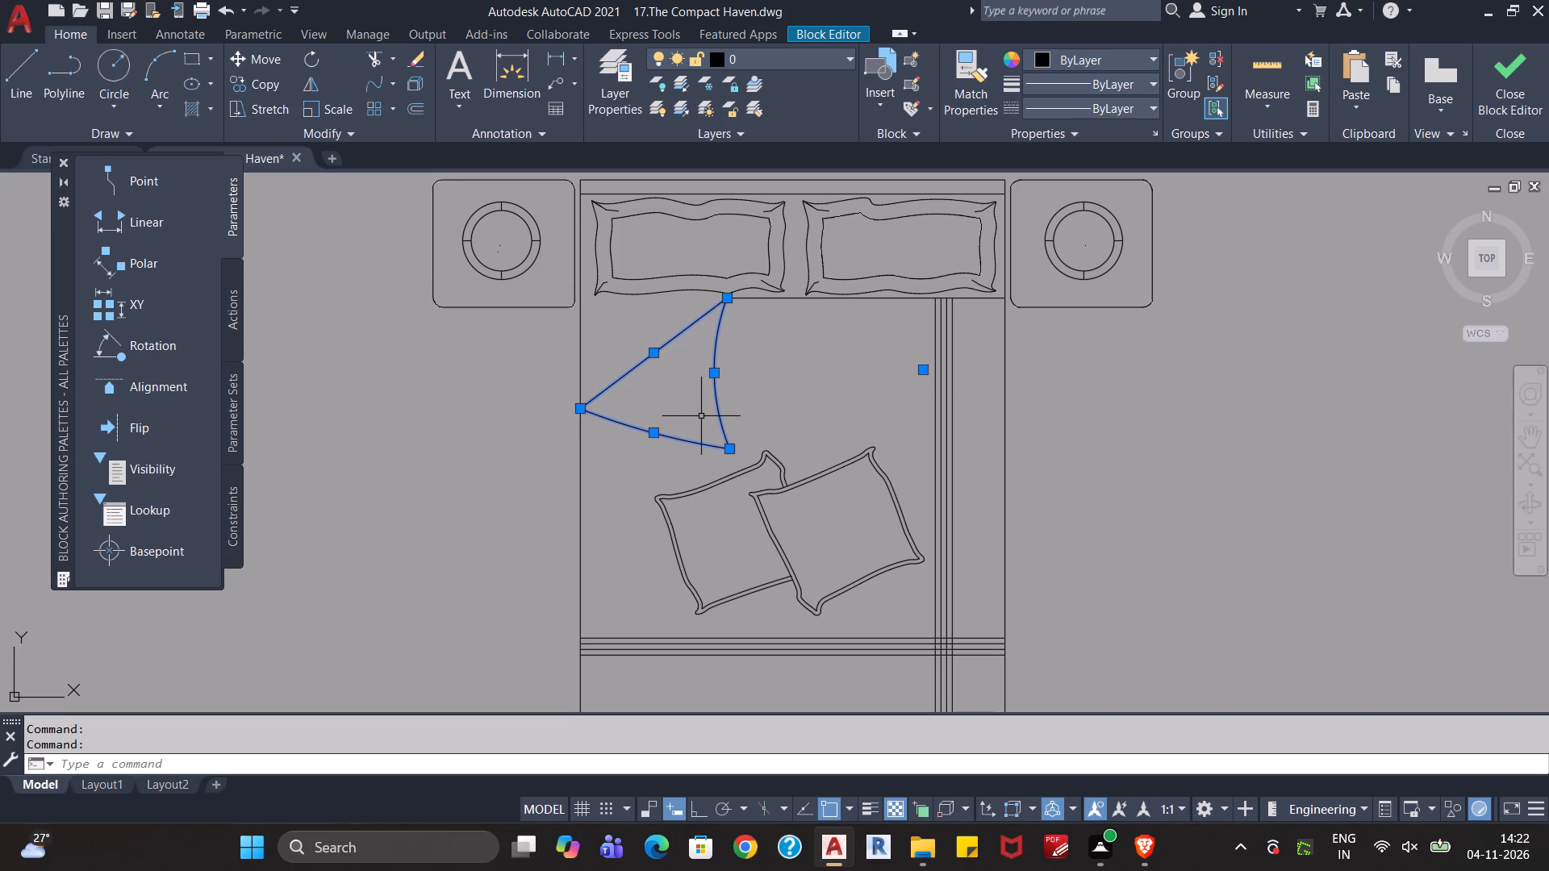
{"action": "type", "text": "join"}
{"action": "key", "text": "Return"}
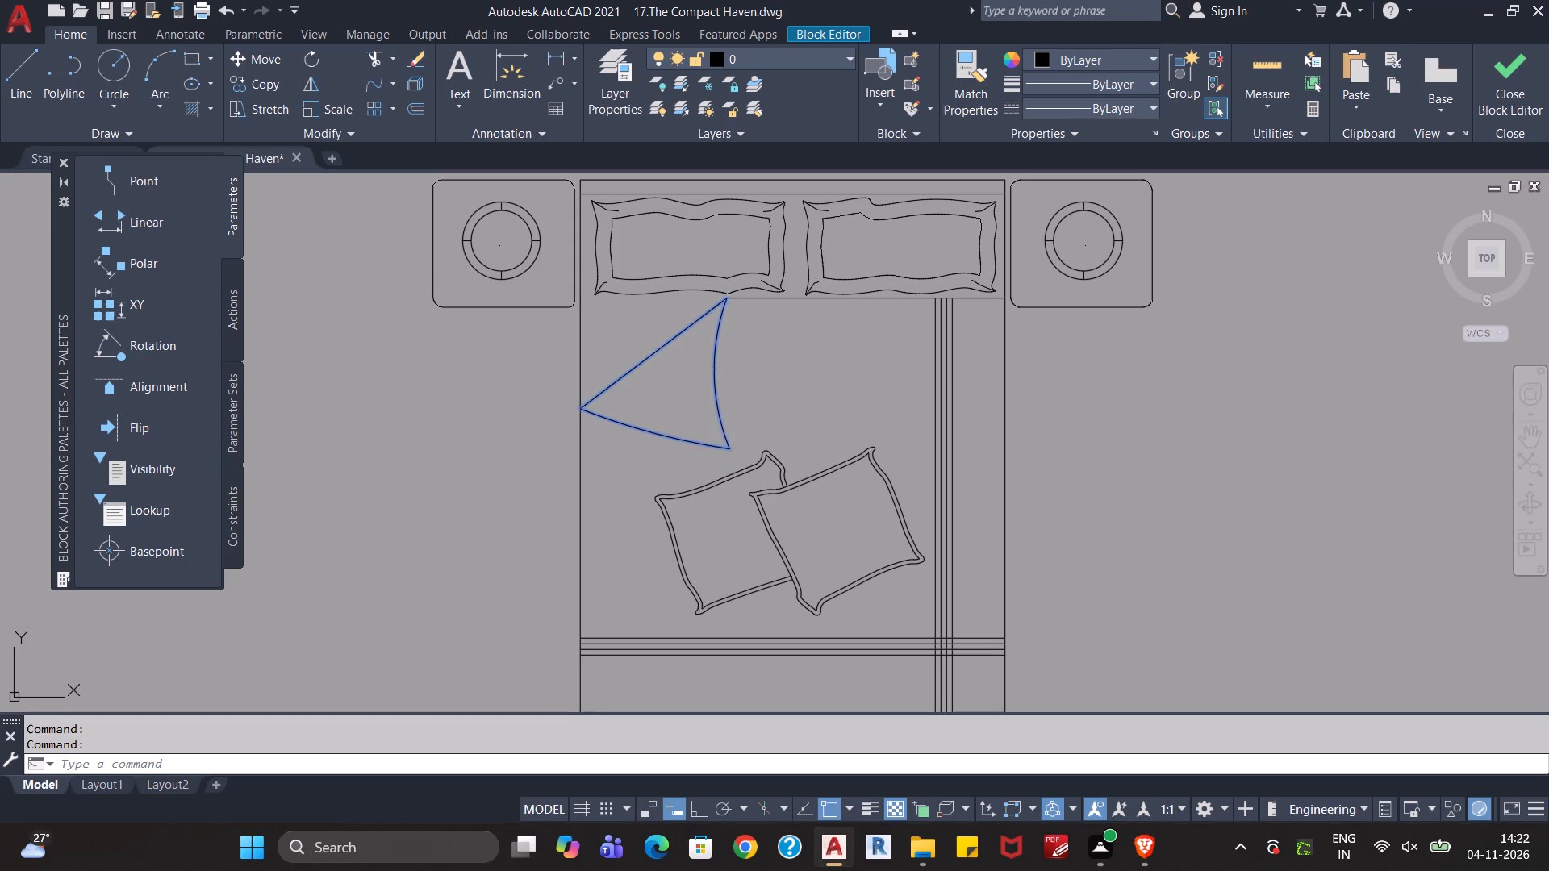
{"action": "key", "text": "Escape"}
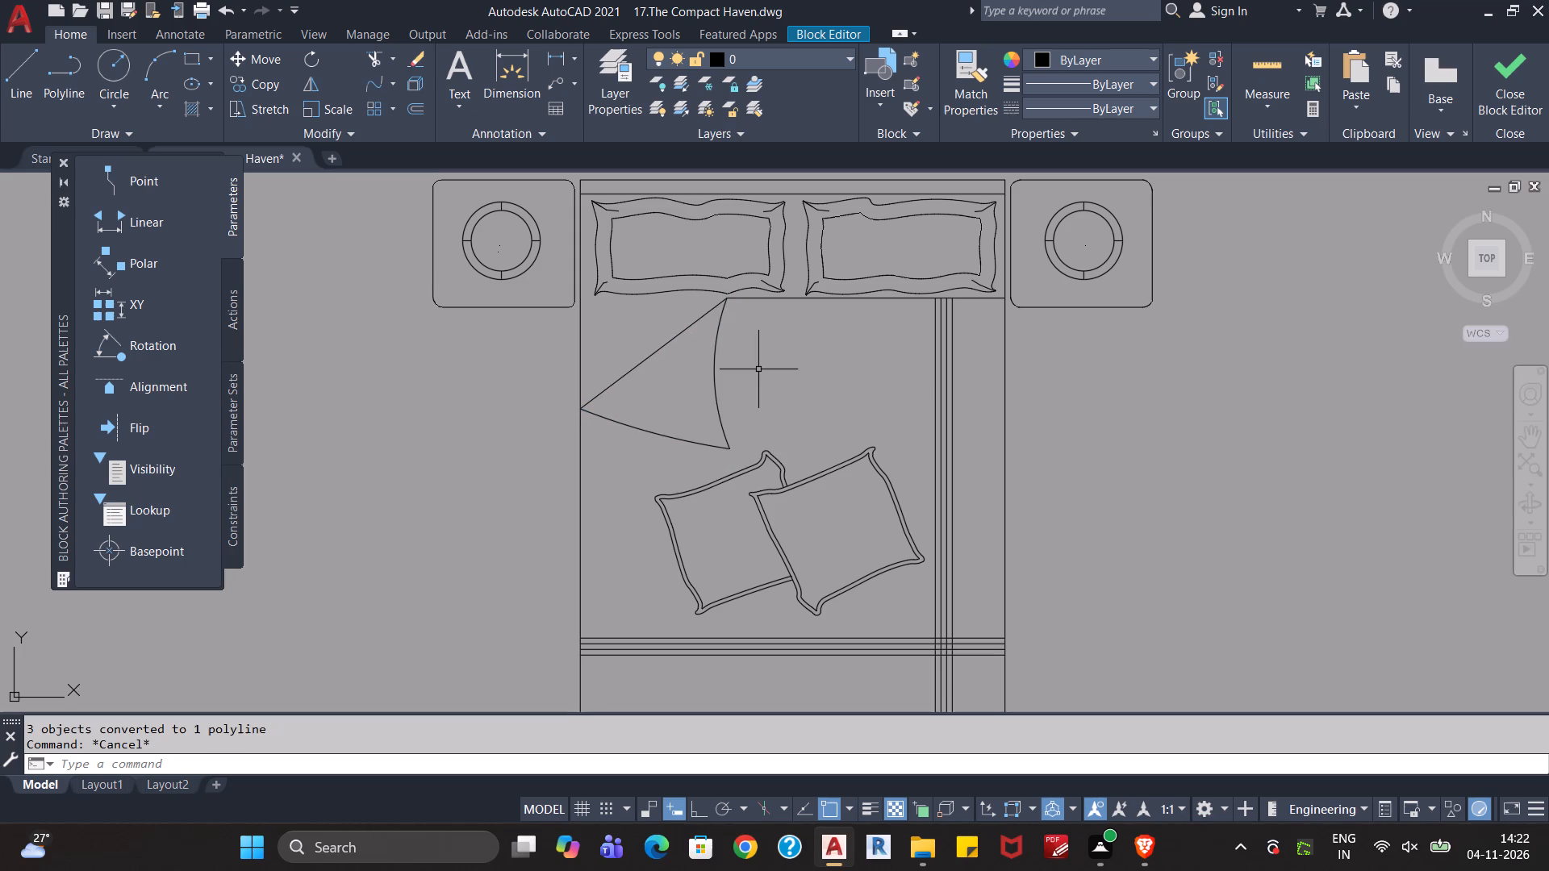
Offset the triangular blanket fold's outline slightly inward with the Through option to give it a thin double border.
{"action": "key", "text": "o"}
{"action": "key", "text": "Return"}
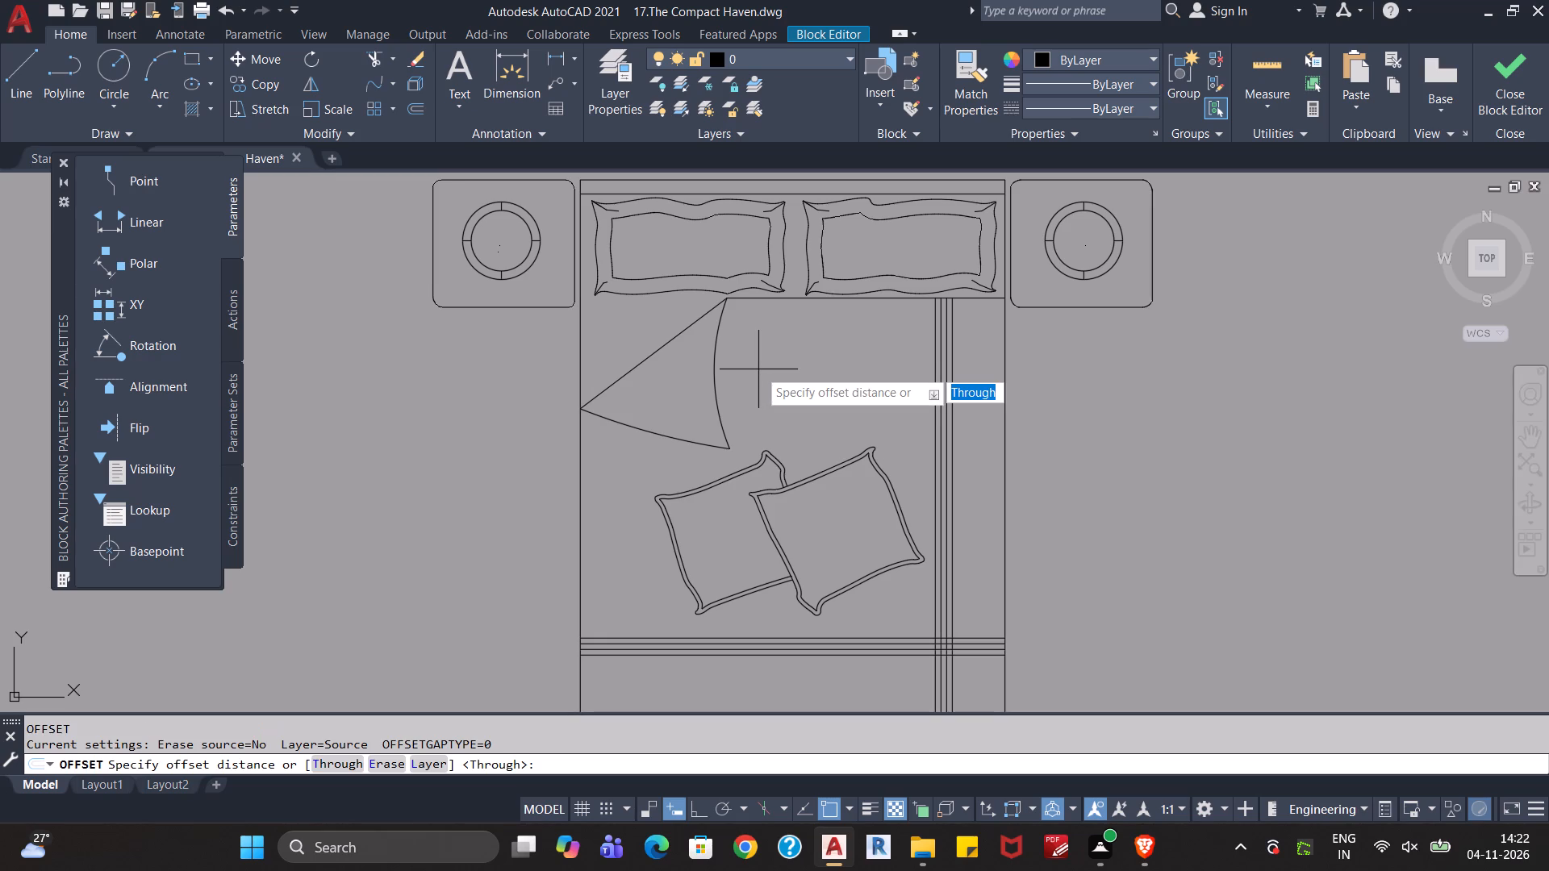
{"action": "key", "text": "Return"}
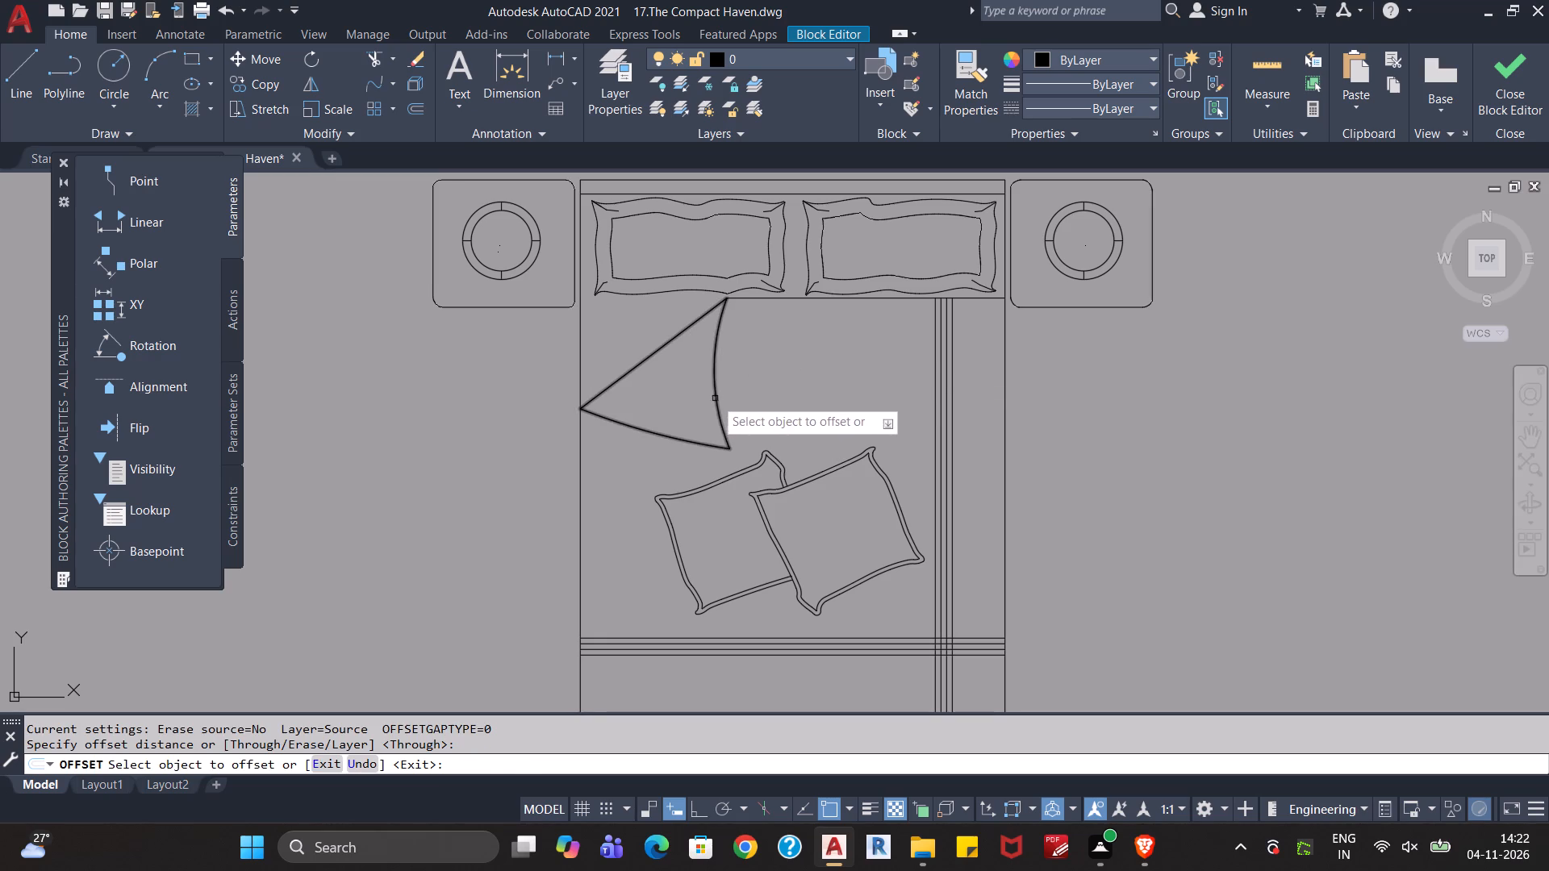
{"action": "left_click", "coordinate": [716, 398]}
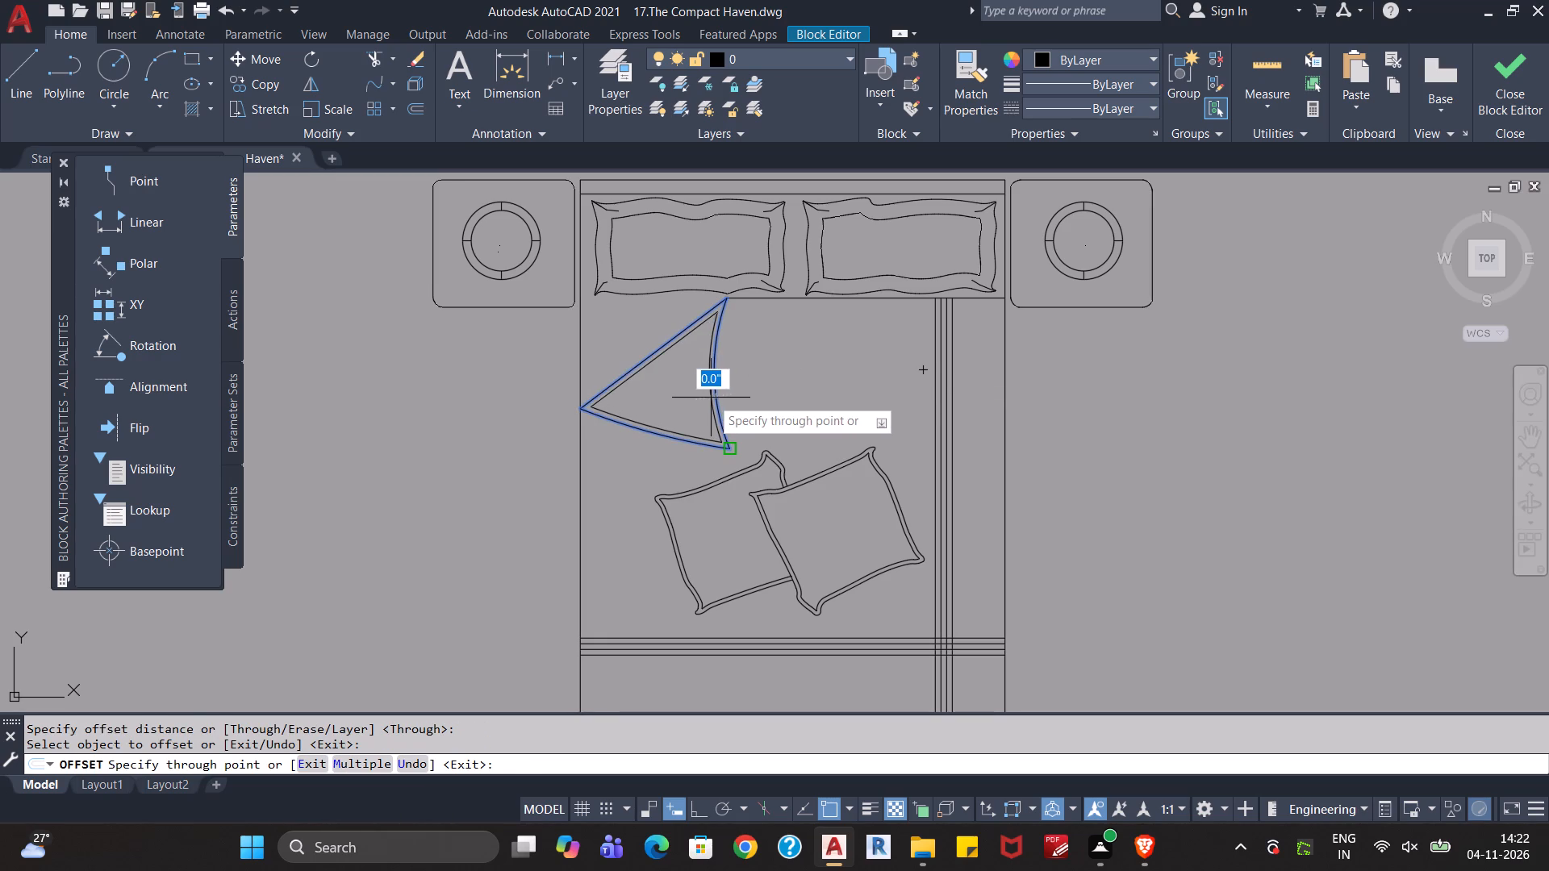
{"action": "scroll", "coordinate": [712, 398], "scroll_direction": "up", "scroll_amount": 3}
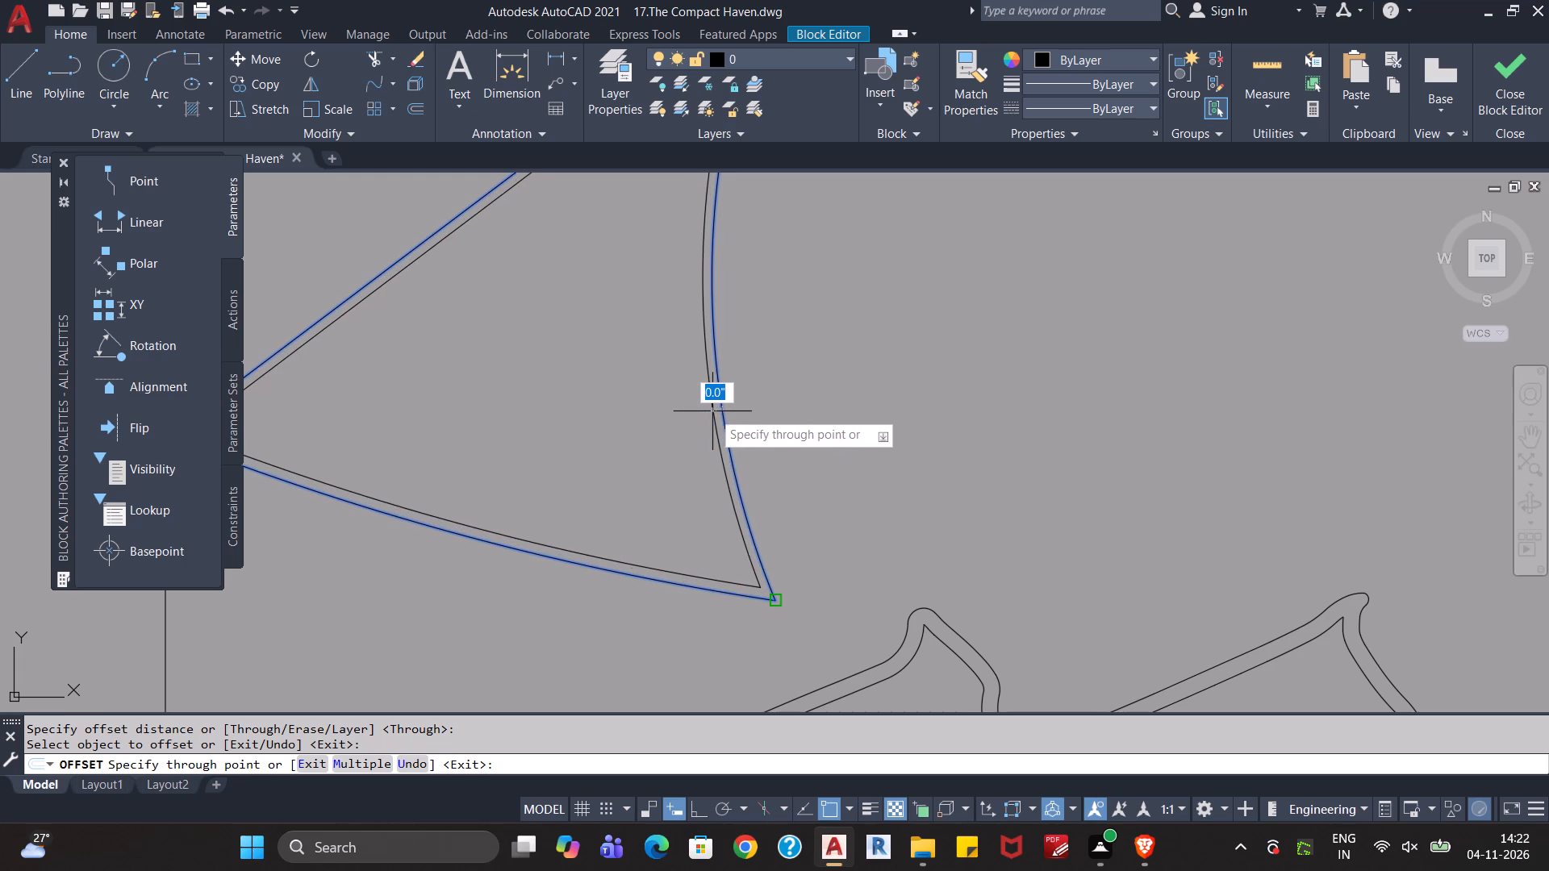
{"action": "scroll", "coordinate": [712, 411], "scroll_direction": "up", "scroll_amount": 2}
{"action": "left_click", "coordinate": [711, 411]}
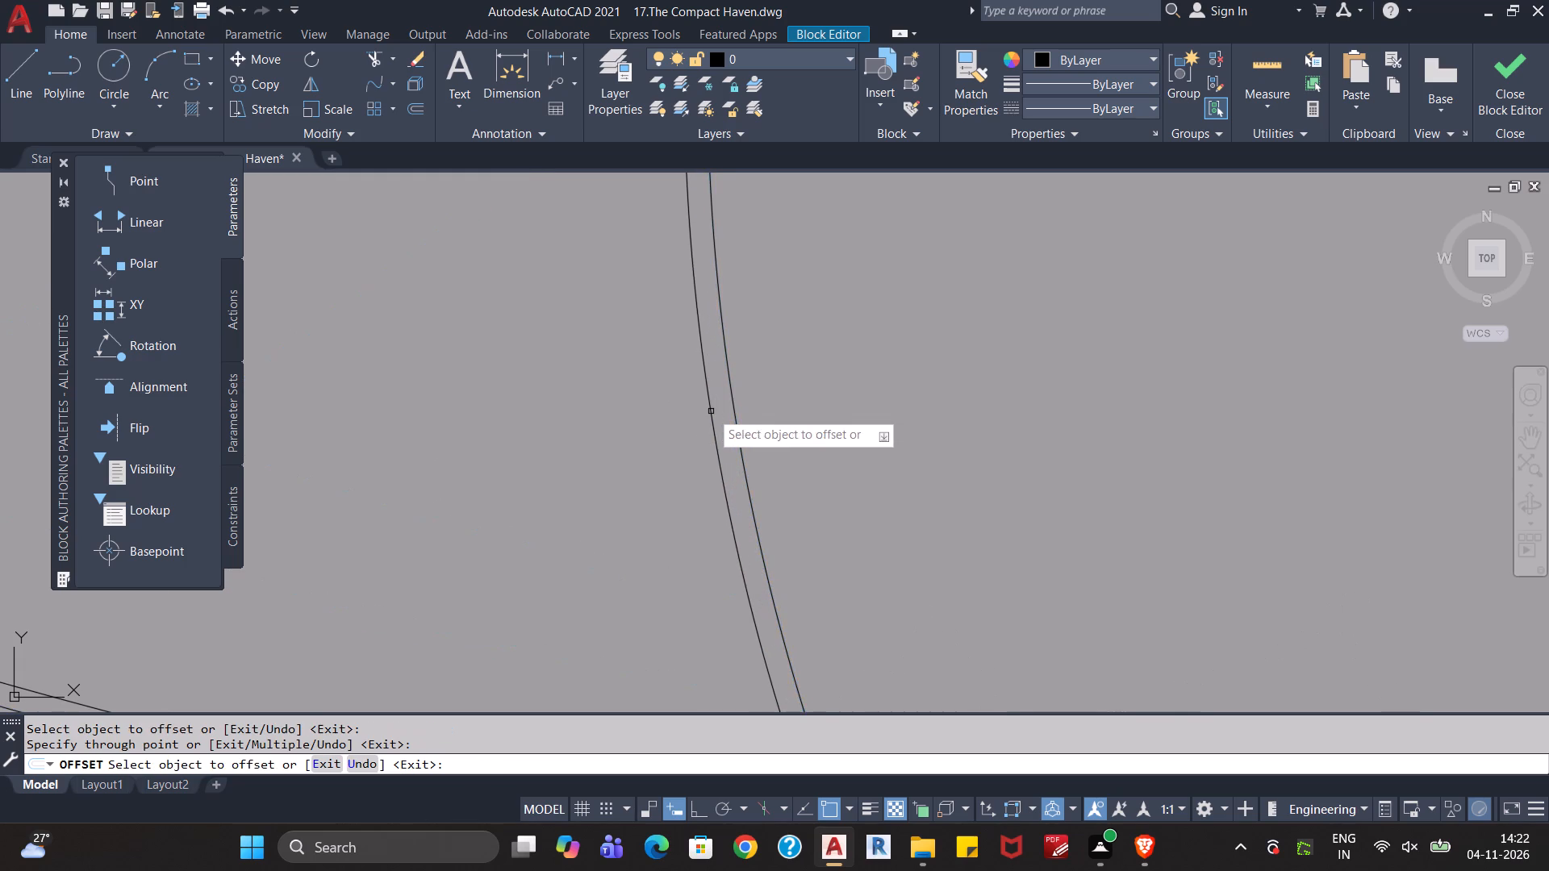
{"action": "scroll", "coordinate": [748, 410], "scroll_direction": "down", "scroll_amount": 4}
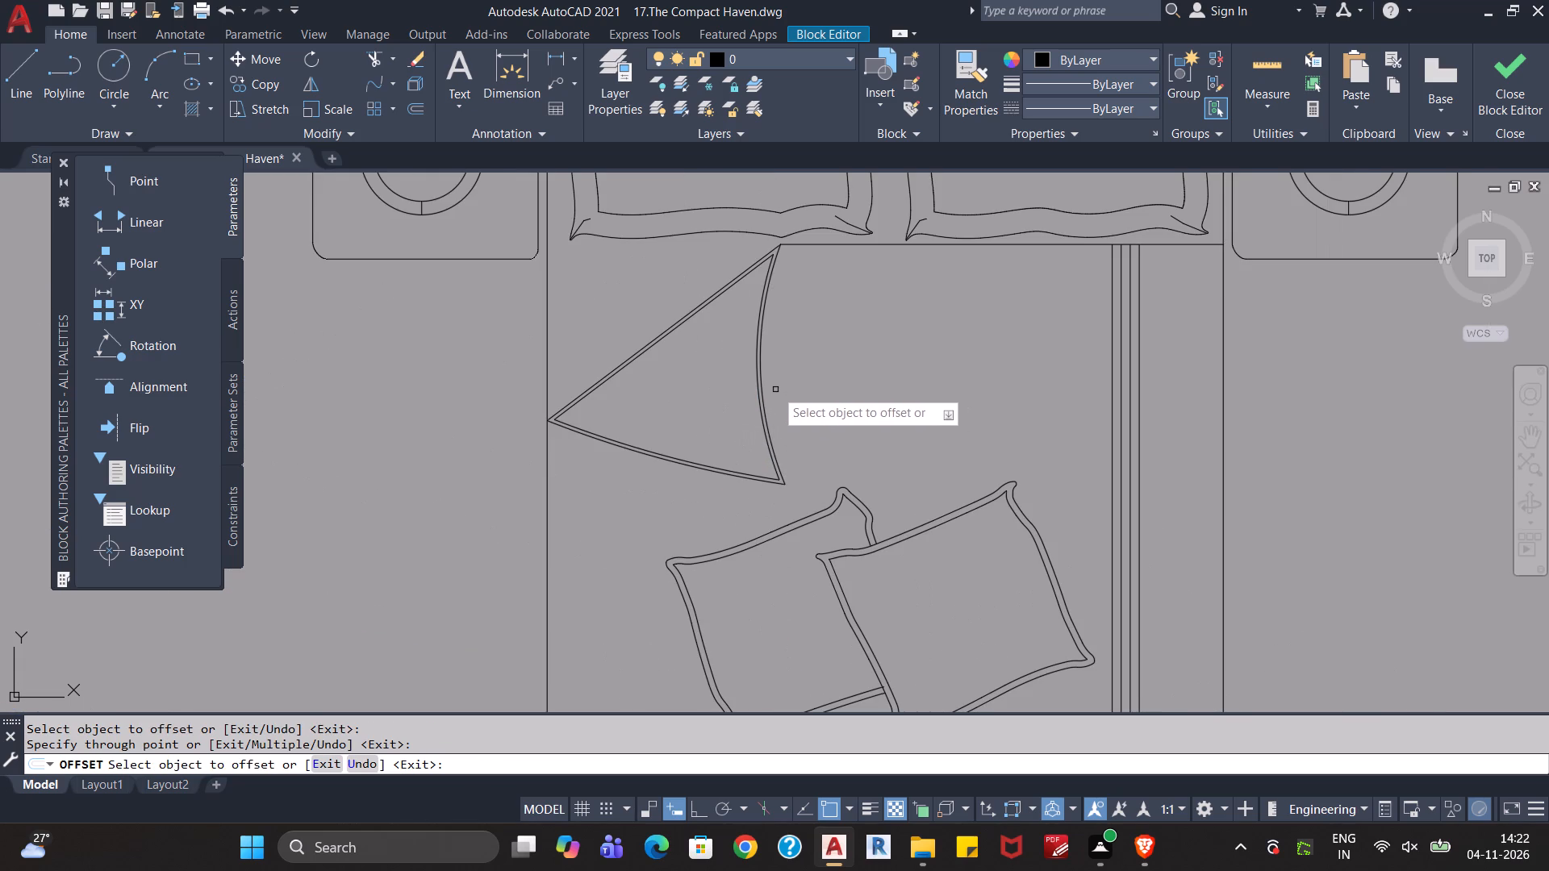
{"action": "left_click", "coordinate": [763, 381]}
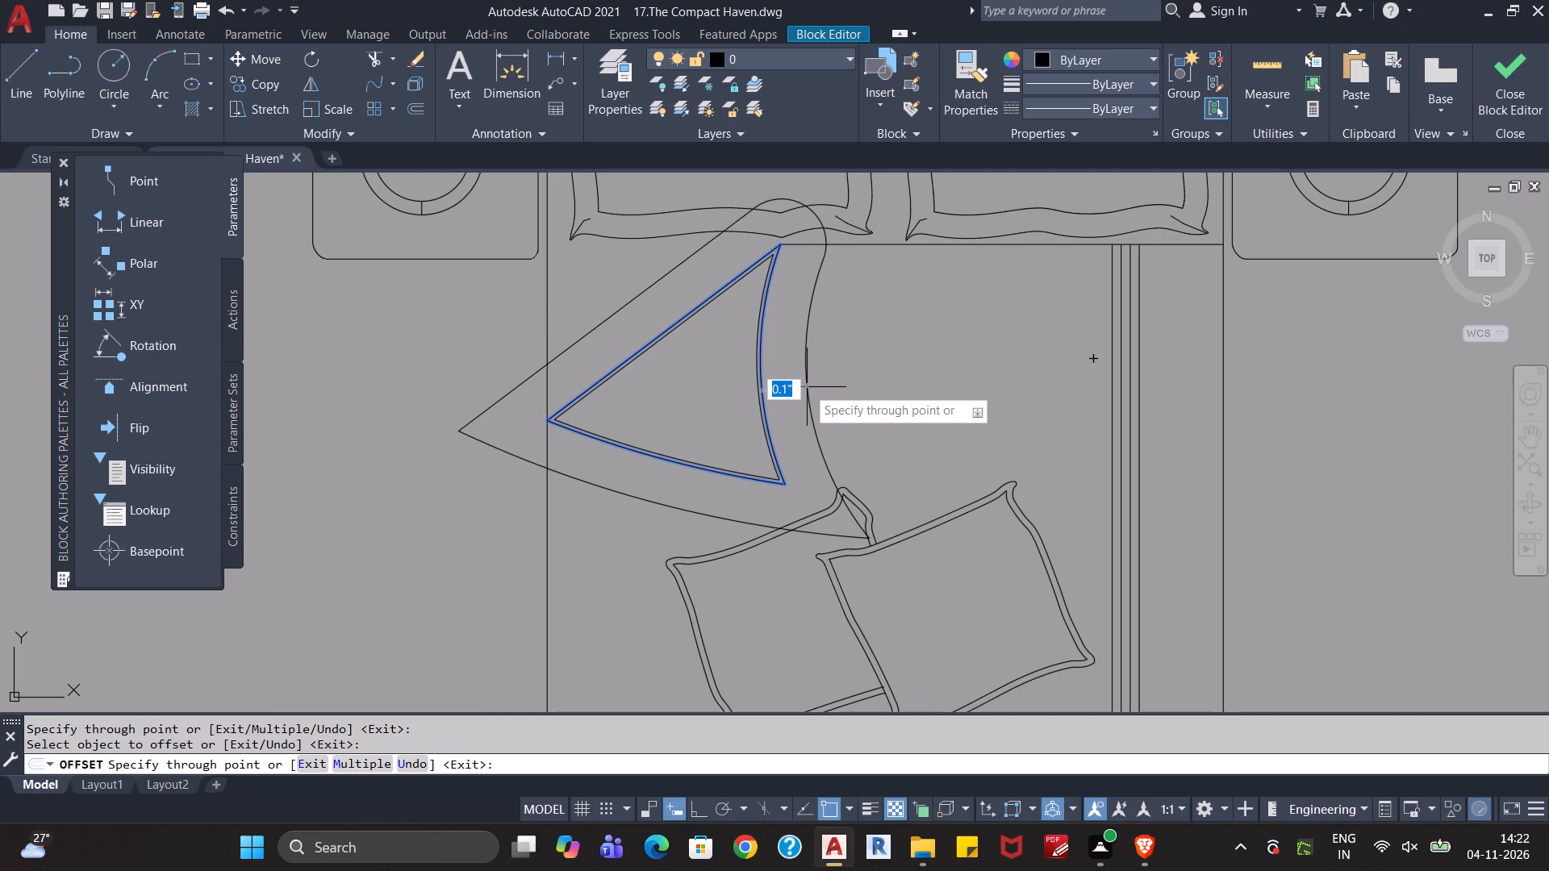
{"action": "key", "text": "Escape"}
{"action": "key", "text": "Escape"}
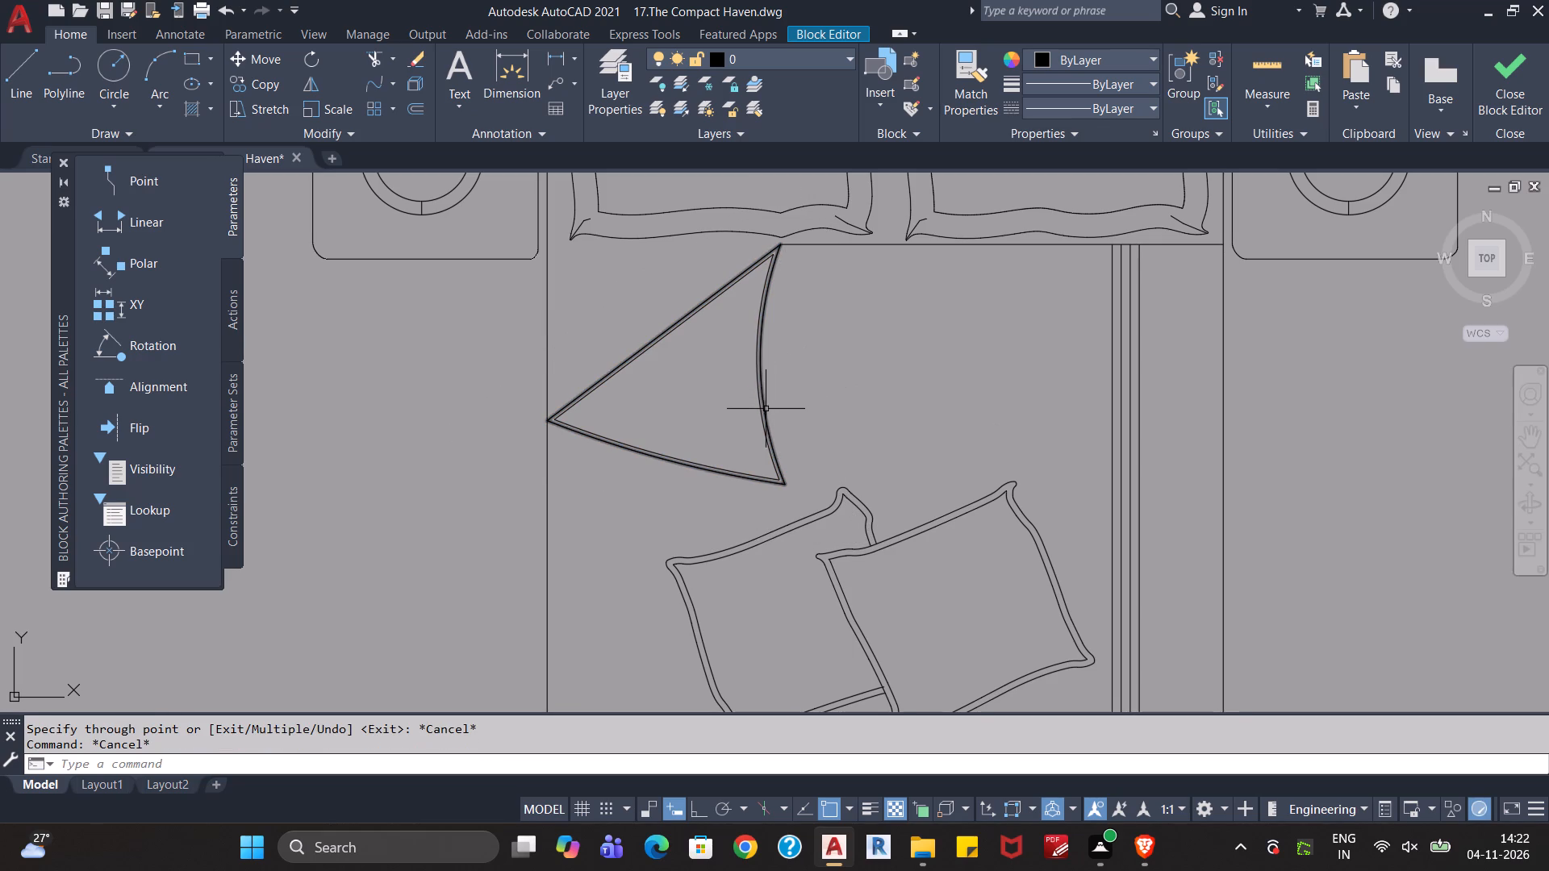
Explode the outer outline of the triangular blanket fold back into separate edges.
{"action": "left_click", "coordinate": [766, 410]}
{"action": "key", "text": "x"}
{"action": "key", "text": "Return"}
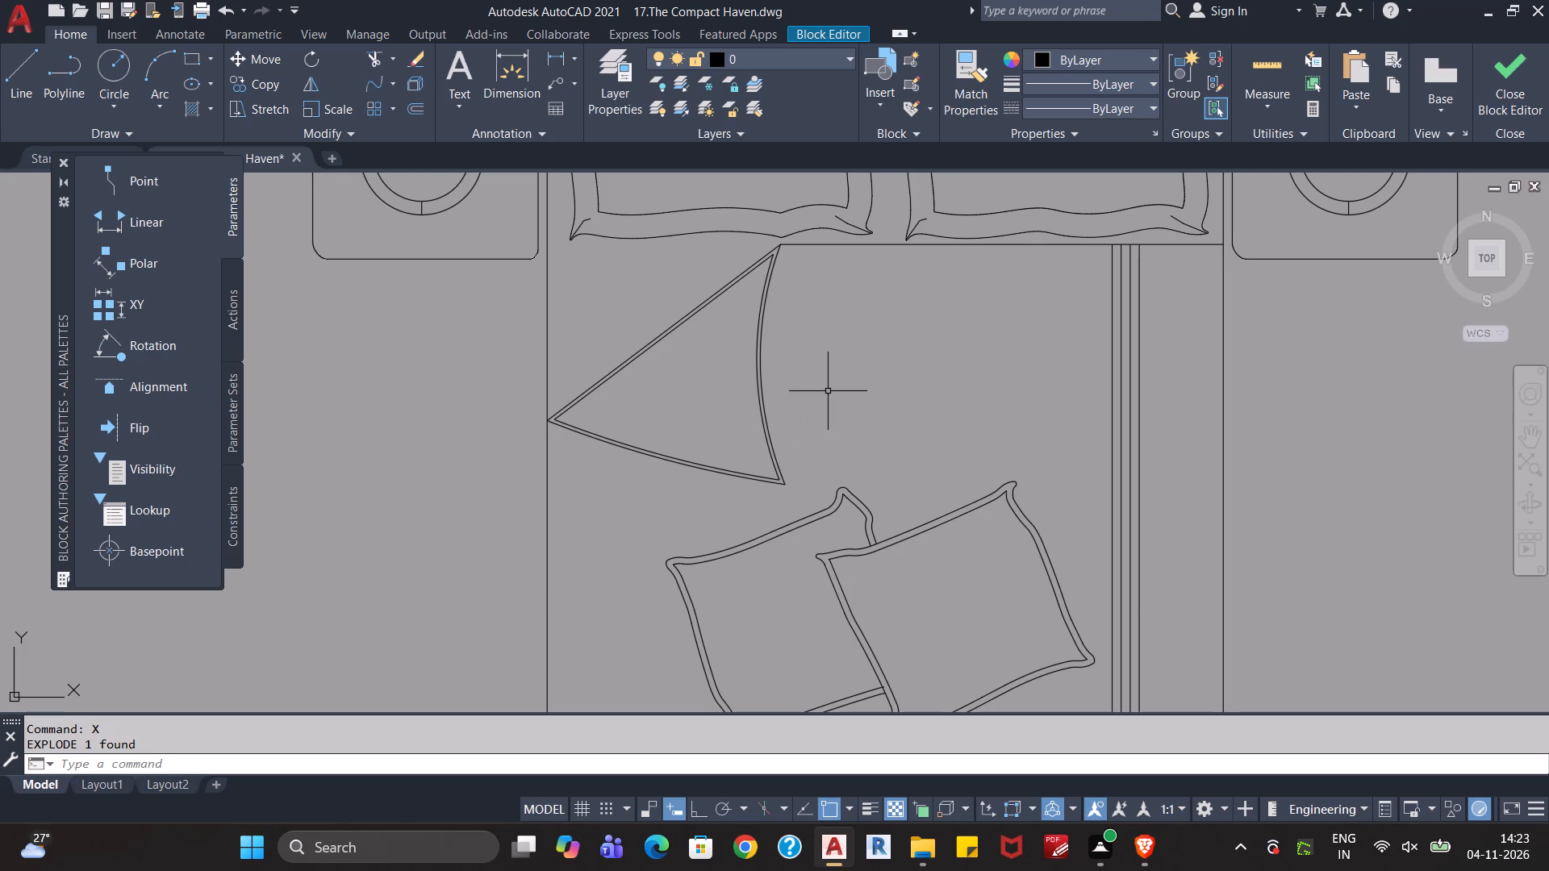
{"action": "scroll", "coordinate": [829, 390], "scroll_direction": "down", "scroll_amount": 1}
{"action": "middle_click_drag", "start_coordinate": [891, 373], "coordinate": [834, 409]}
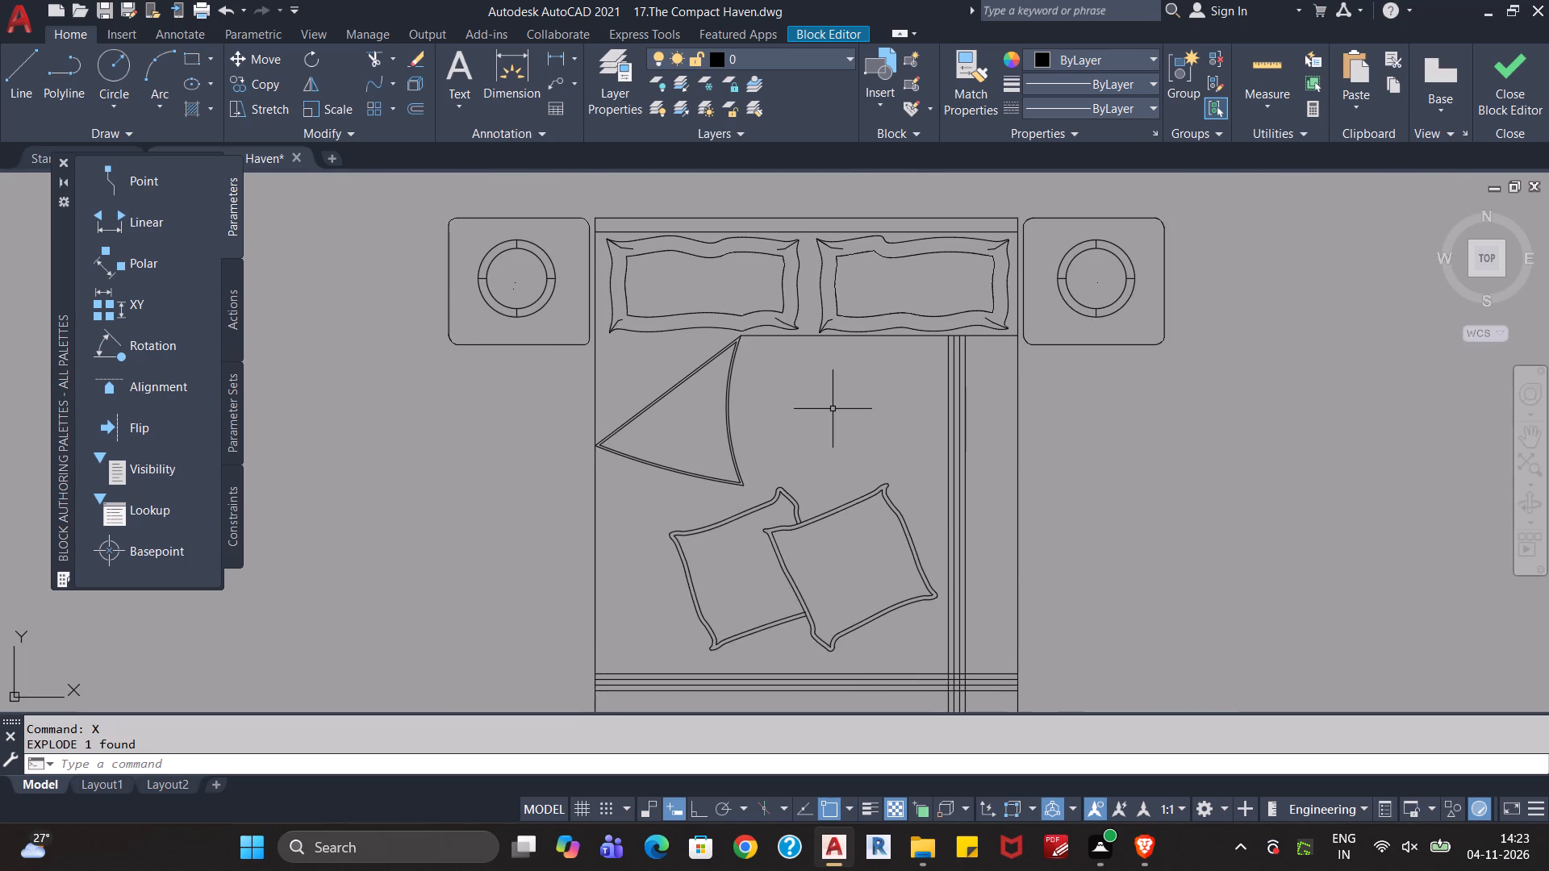
Extend the headboard's top line at both ends to meet the nightstands on either side of the bed.
{"action": "scroll", "coordinate": [833, 406], "scroll_direction": "down", "scroll_amount": 1}
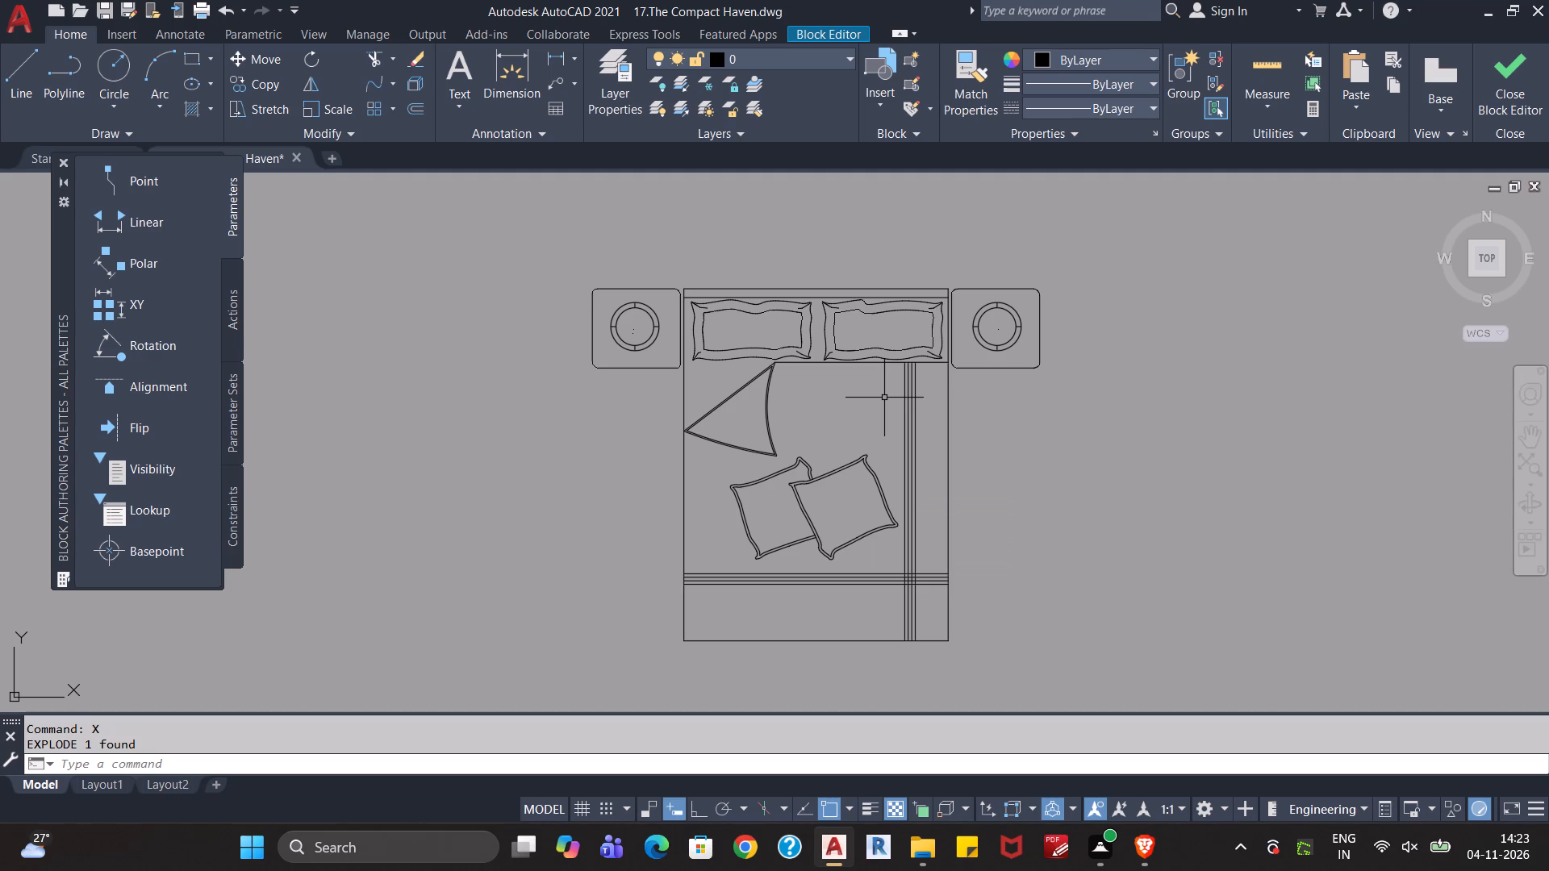
{"action": "scroll", "coordinate": [964, 240], "scroll_direction": "up", "scroll_amount": 3}
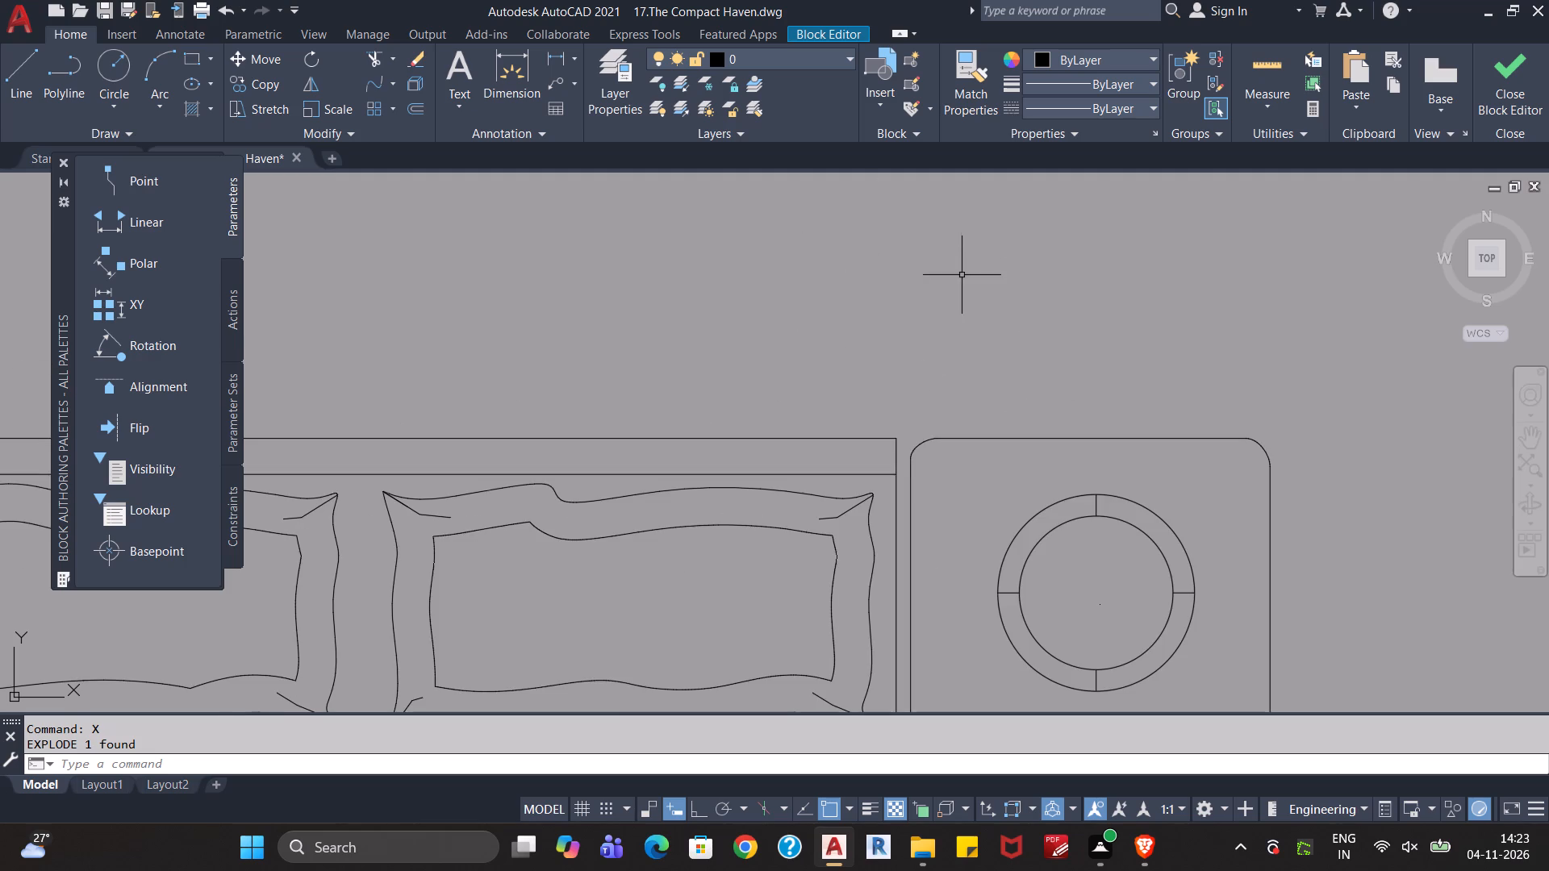
{"action": "middle_click_drag", "start_coordinate": [962, 276], "coordinate": [1014, 206]}
{"action": "type", "text": "ex"}
{"action": "key", "text": "Return"}
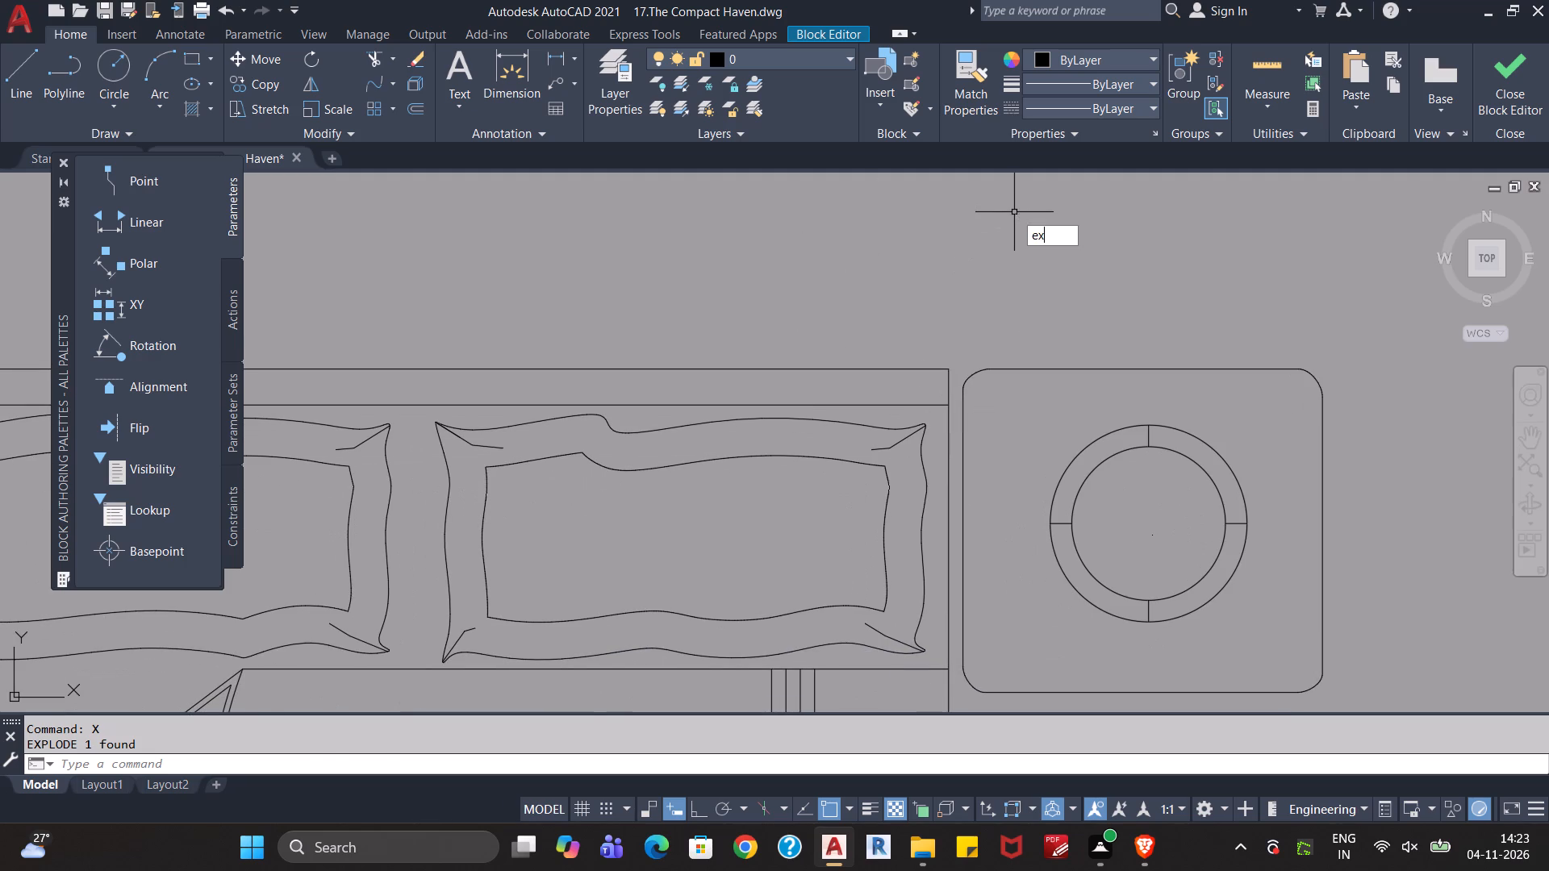
{"action": "left_click", "coordinate": [925, 369]}
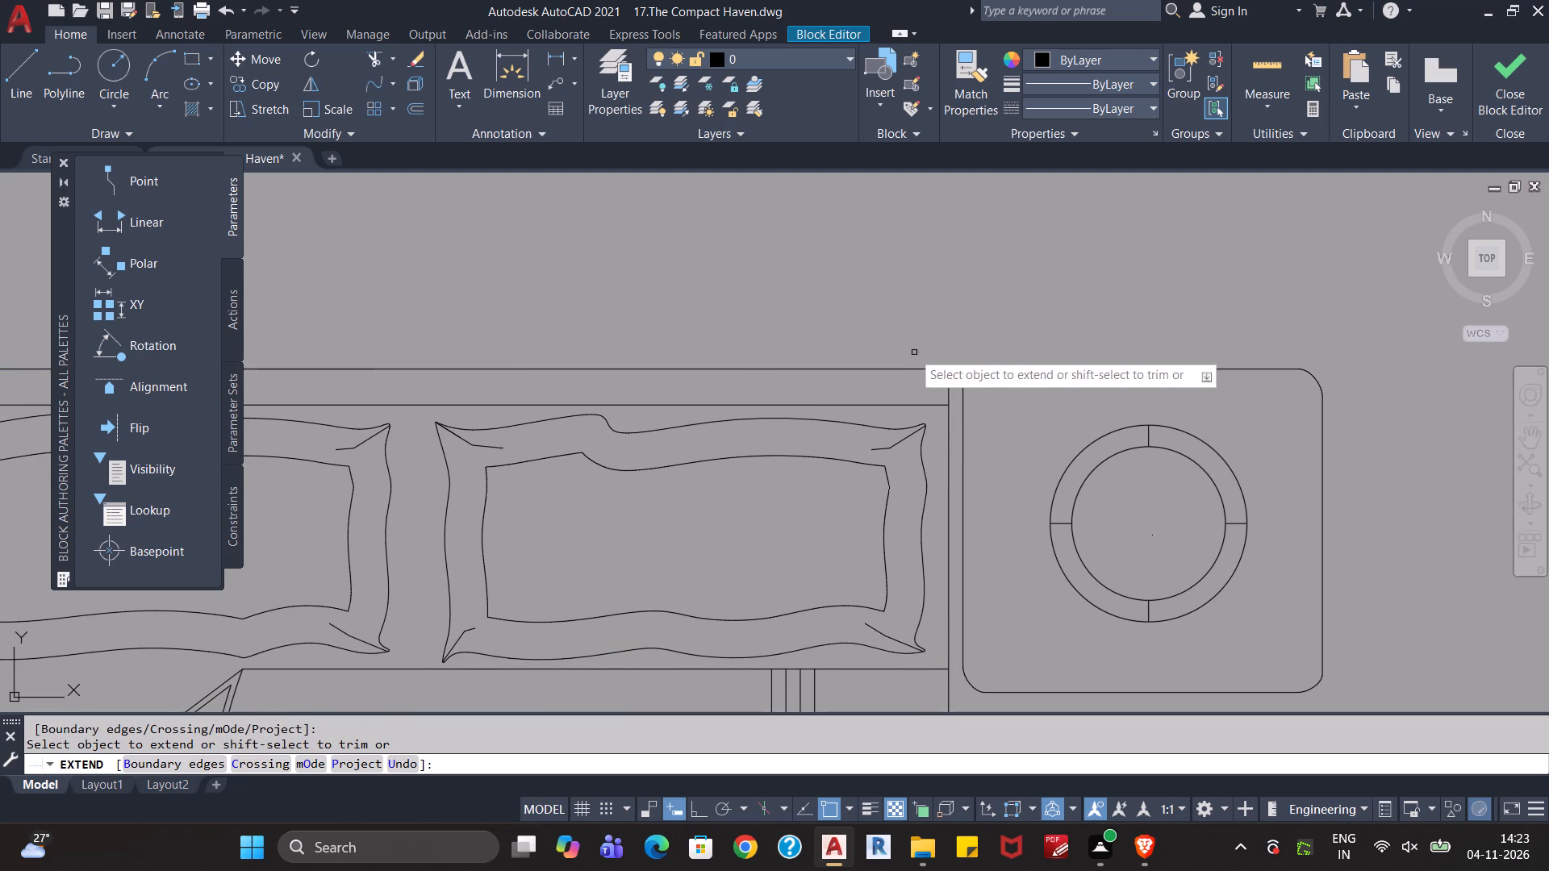
{"action": "scroll", "coordinate": [862, 327], "scroll_direction": "down", "scroll_amount": 3}
{"action": "middle_click_drag", "start_coordinate": [735, 297], "coordinate": [945, 291]}
{"action": "scroll", "coordinate": [841, 340], "scroll_direction": "up", "scroll_amount": 3}
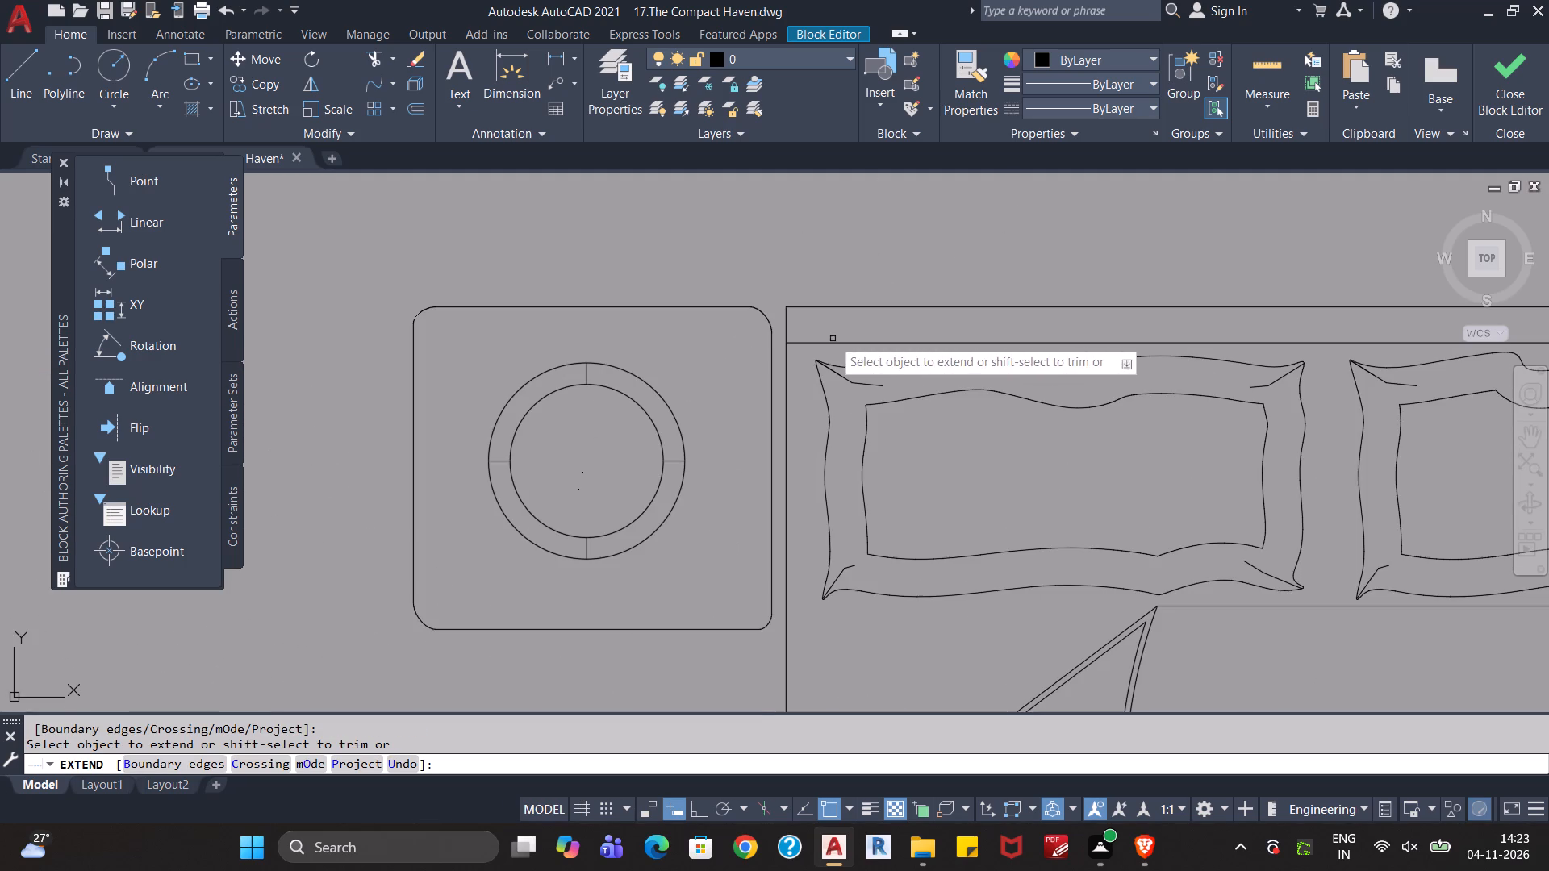
{"action": "left_click", "coordinate": [824, 306]}
{"action": "scroll", "coordinate": [887, 260], "scroll_direction": "down", "scroll_amount": 2}
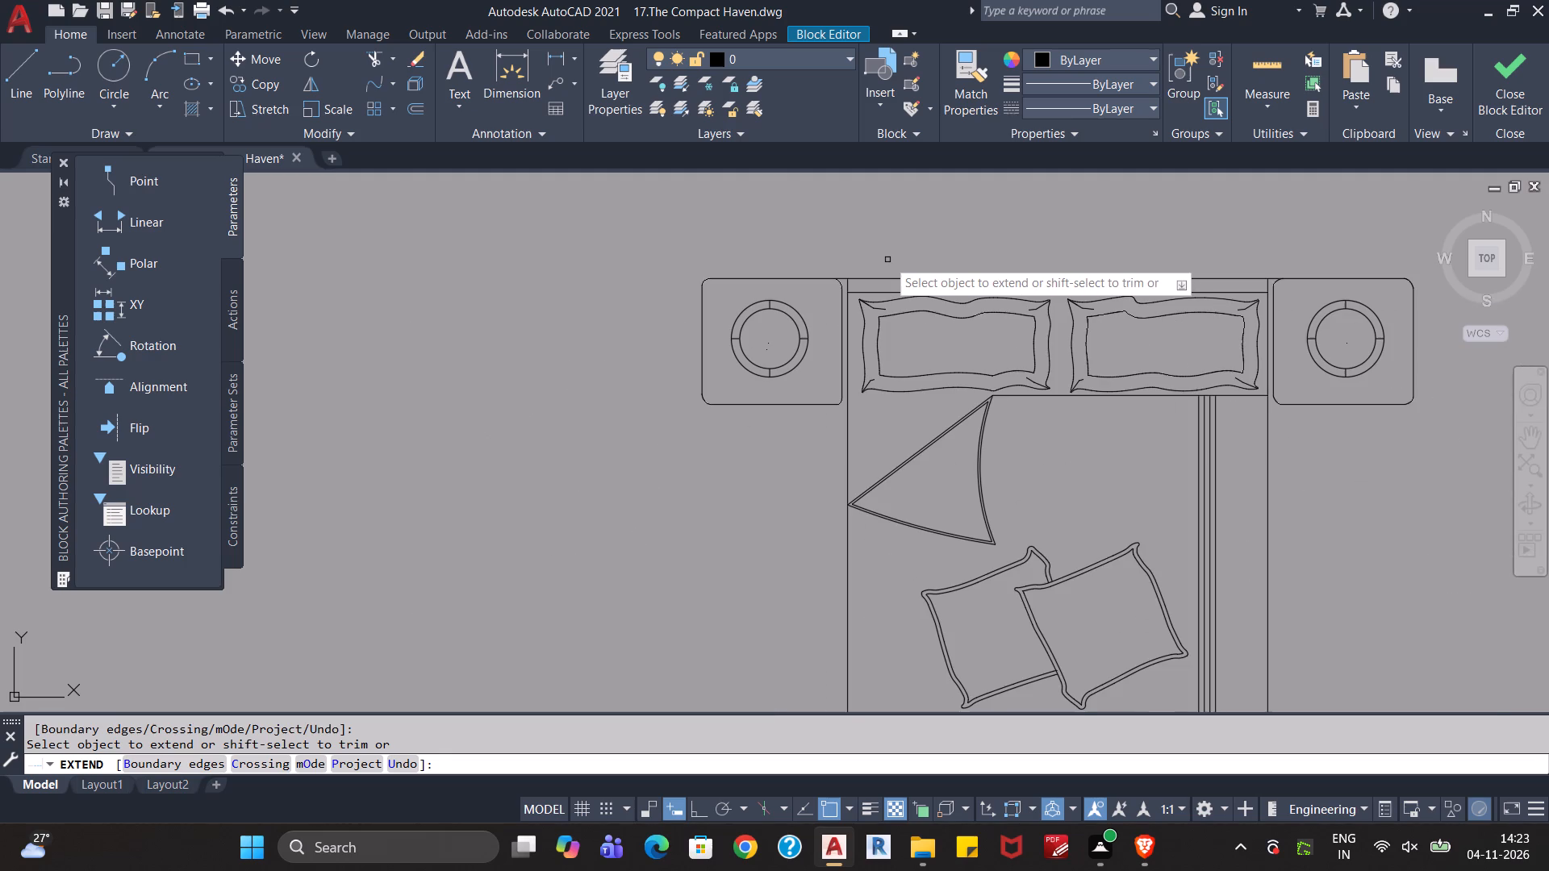
{"action": "key", "text": "Escape"}
{"action": "key", "text": "Escape"}
Save the drawing and close the Block Editor, saving the changes to the bed block.
{"action": "scroll", "coordinate": [888, 260], "scroll_direction": "down", "scroll_amount": 2}
{"action": "middle_click_drag", "start_coordinate": [1223, 376], "coordinate": [1050, 351]}
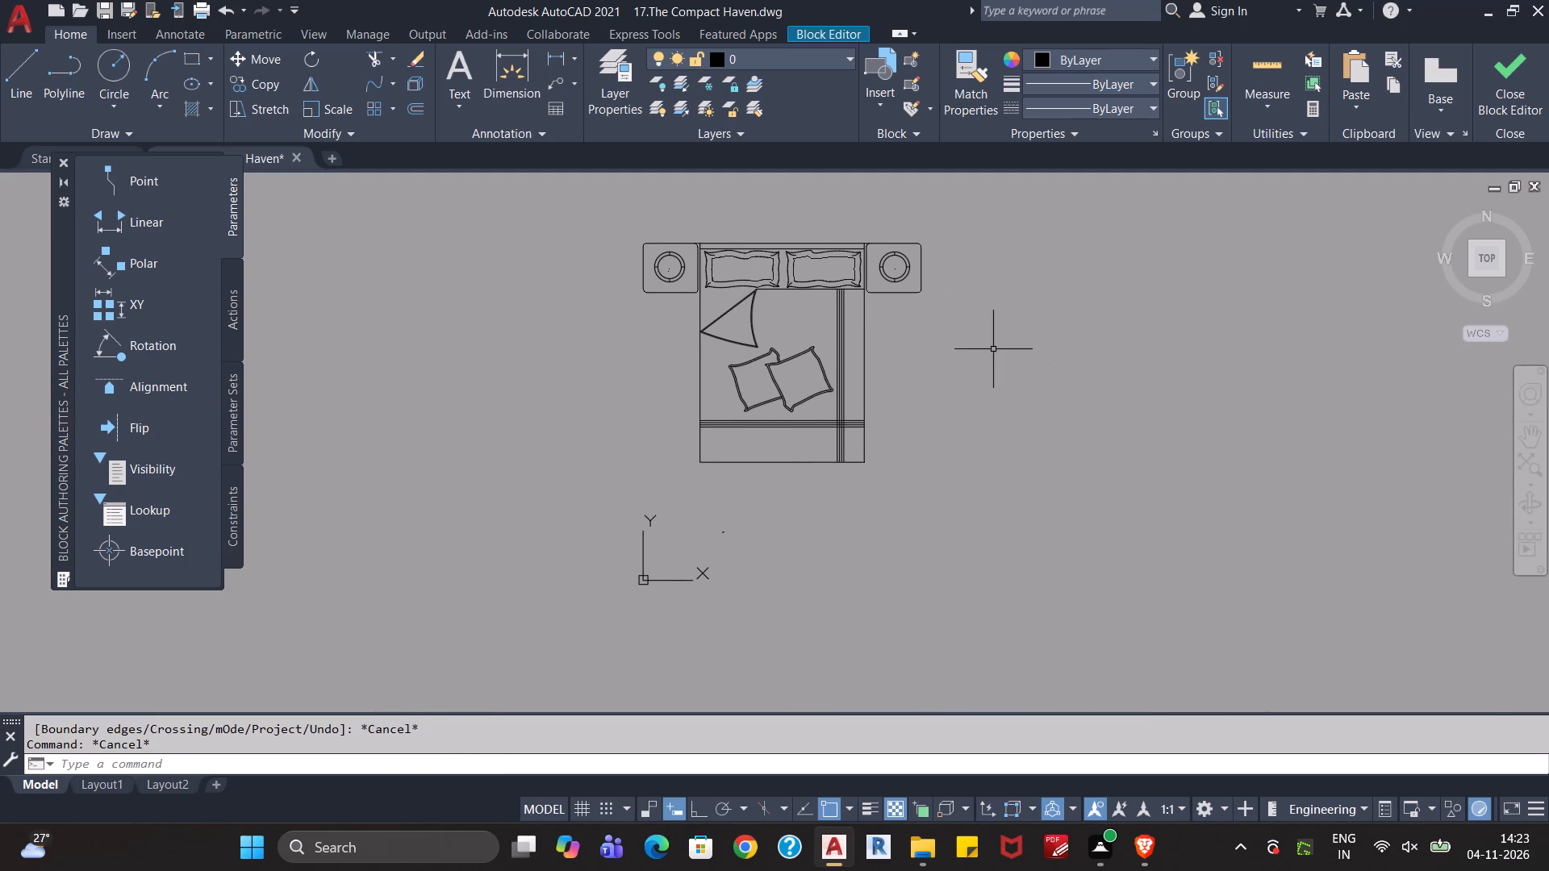
{"action": "middle_click_drag", "start_coordinate": [946, 327], "coordinate": [997, 360]}
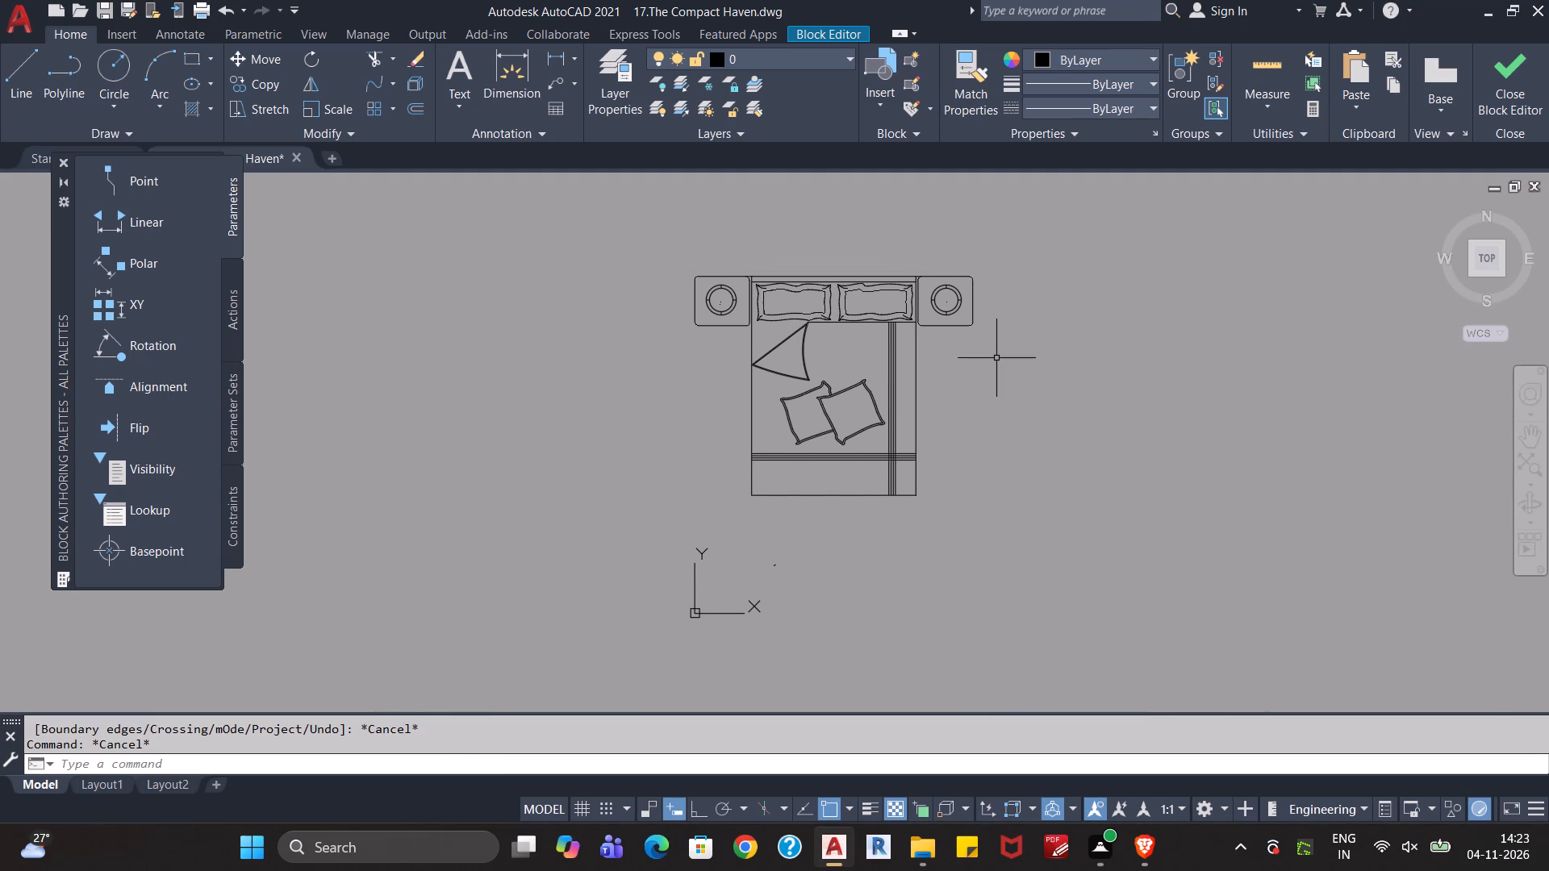
{"action": "key", "text": "ctrl+s"}
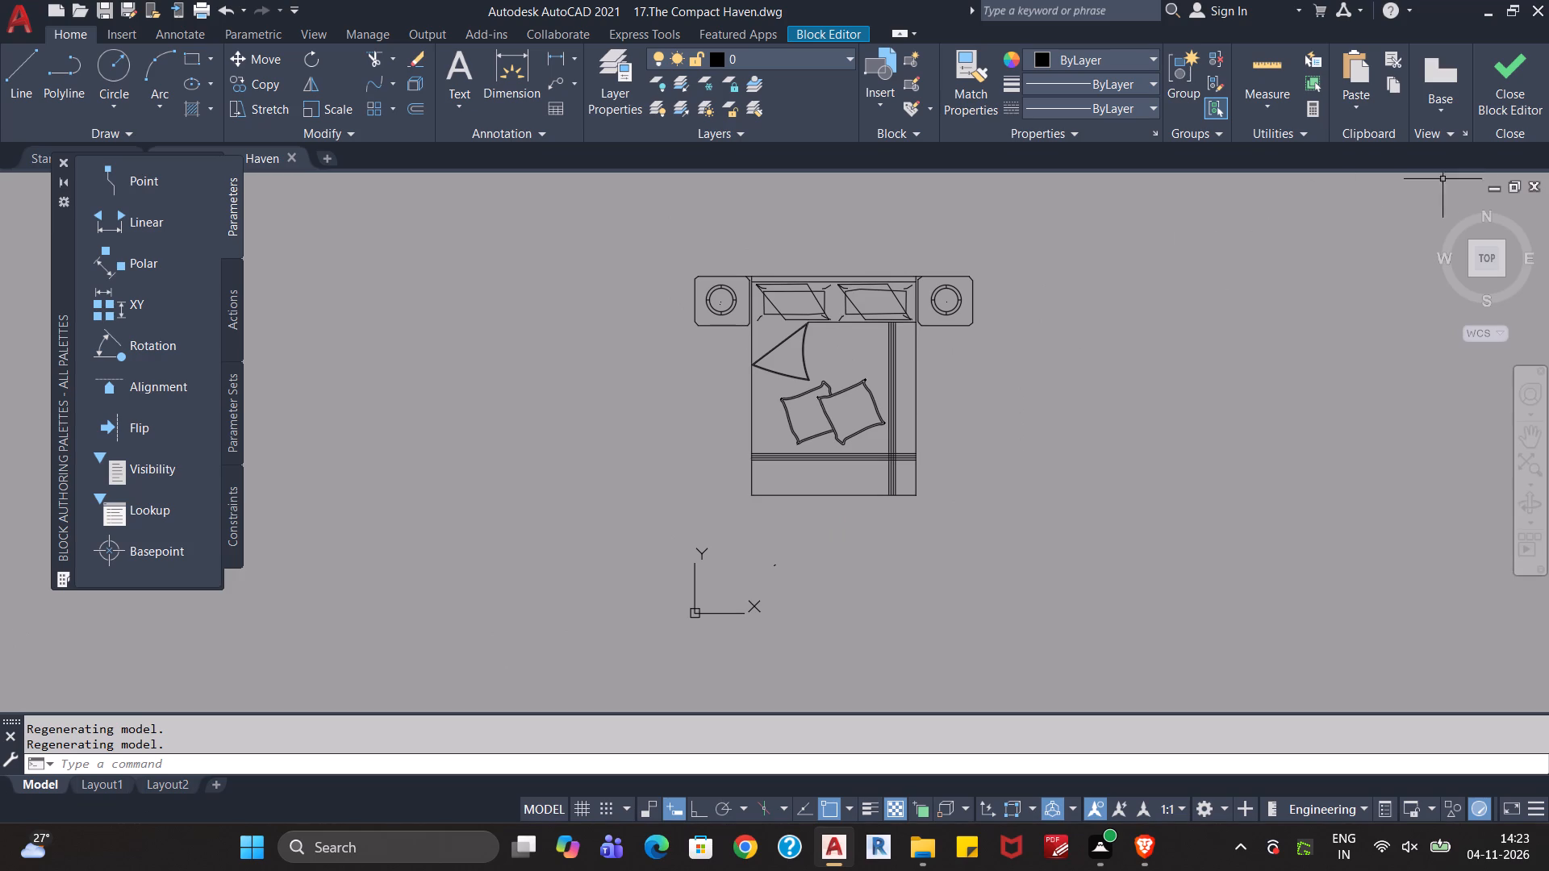
{"action": "left_click", "coordinate": [1502, 102]}
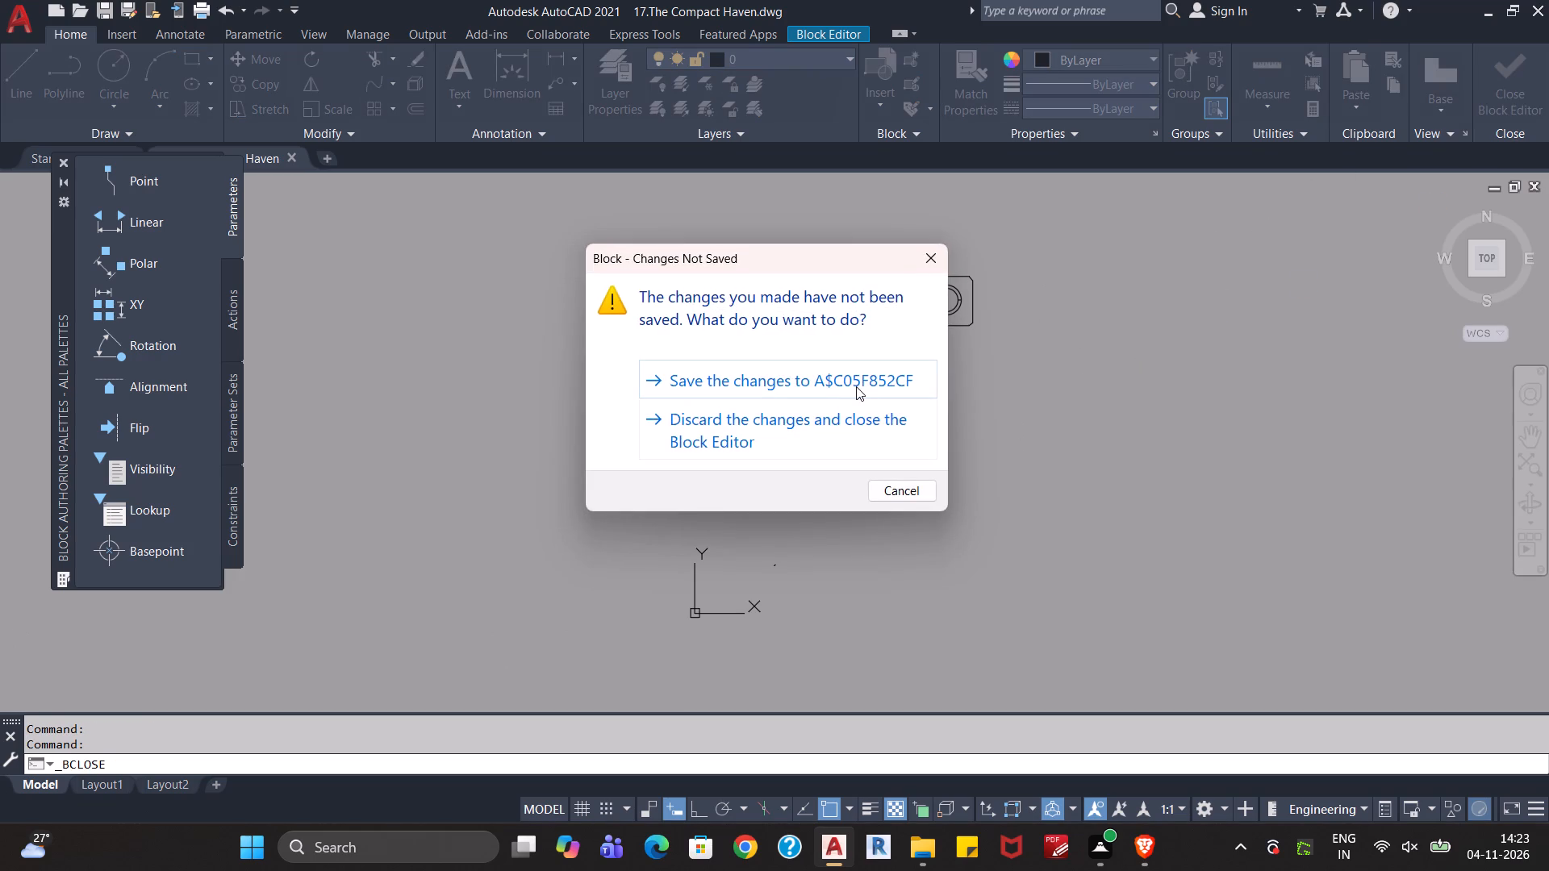
{"action": "left_click", "coordinate": [856, 386]}
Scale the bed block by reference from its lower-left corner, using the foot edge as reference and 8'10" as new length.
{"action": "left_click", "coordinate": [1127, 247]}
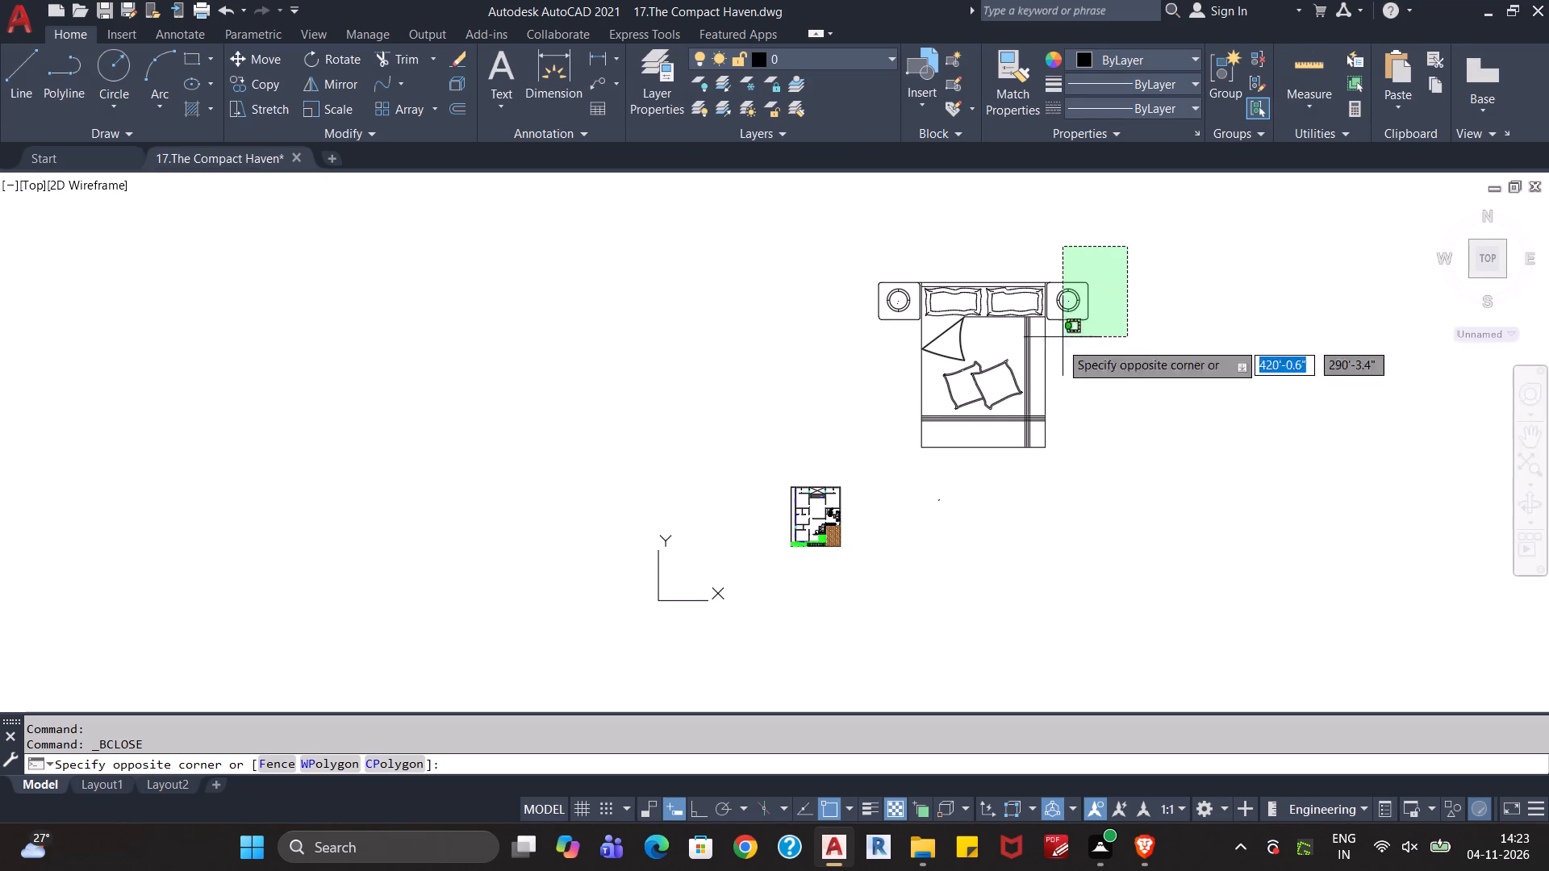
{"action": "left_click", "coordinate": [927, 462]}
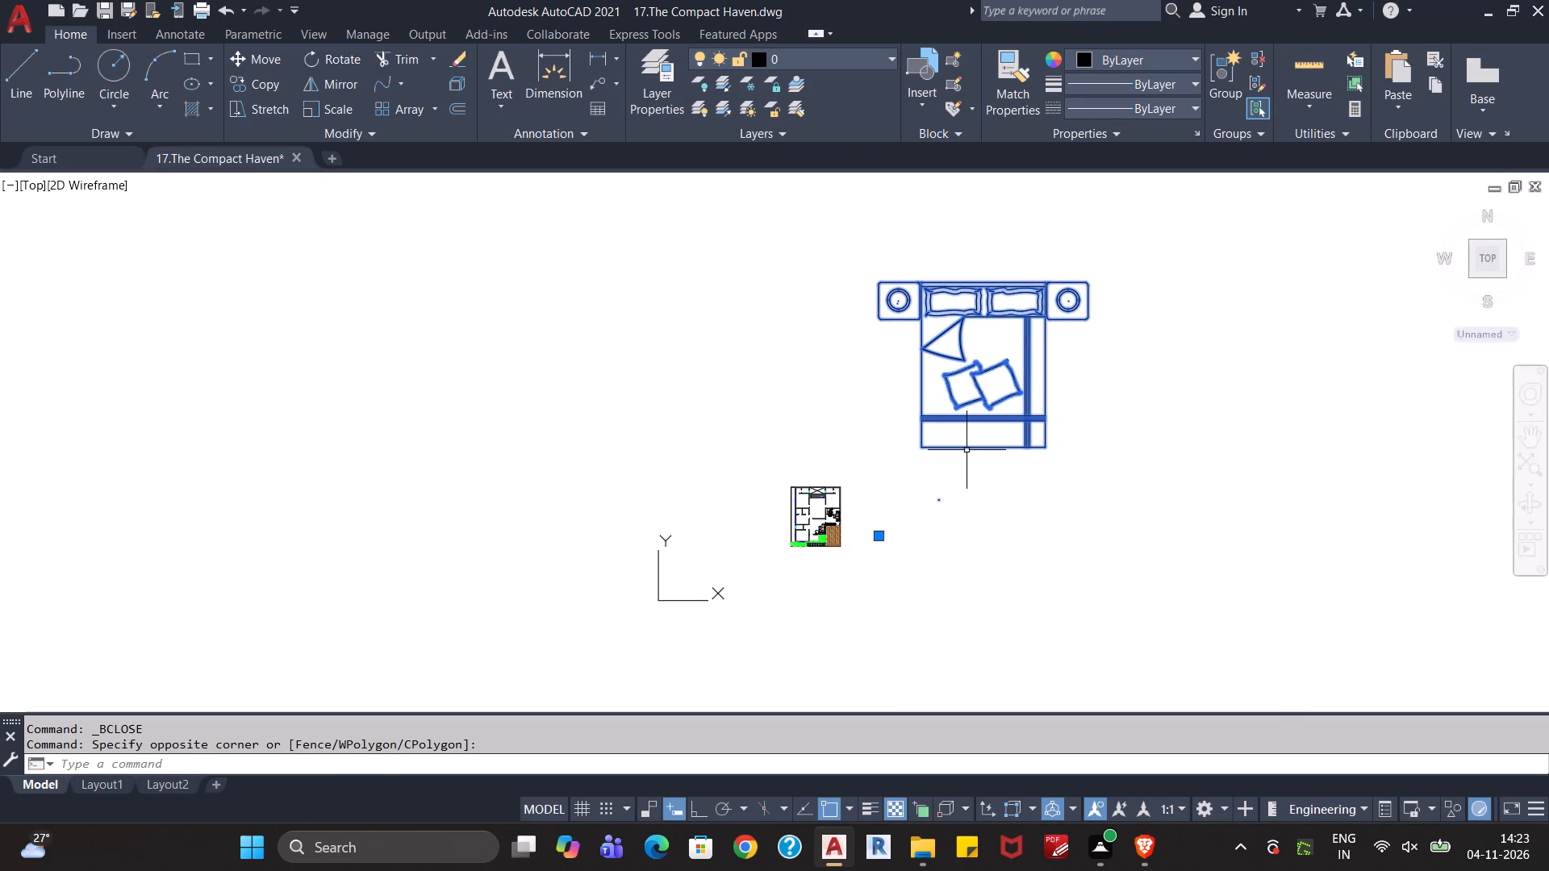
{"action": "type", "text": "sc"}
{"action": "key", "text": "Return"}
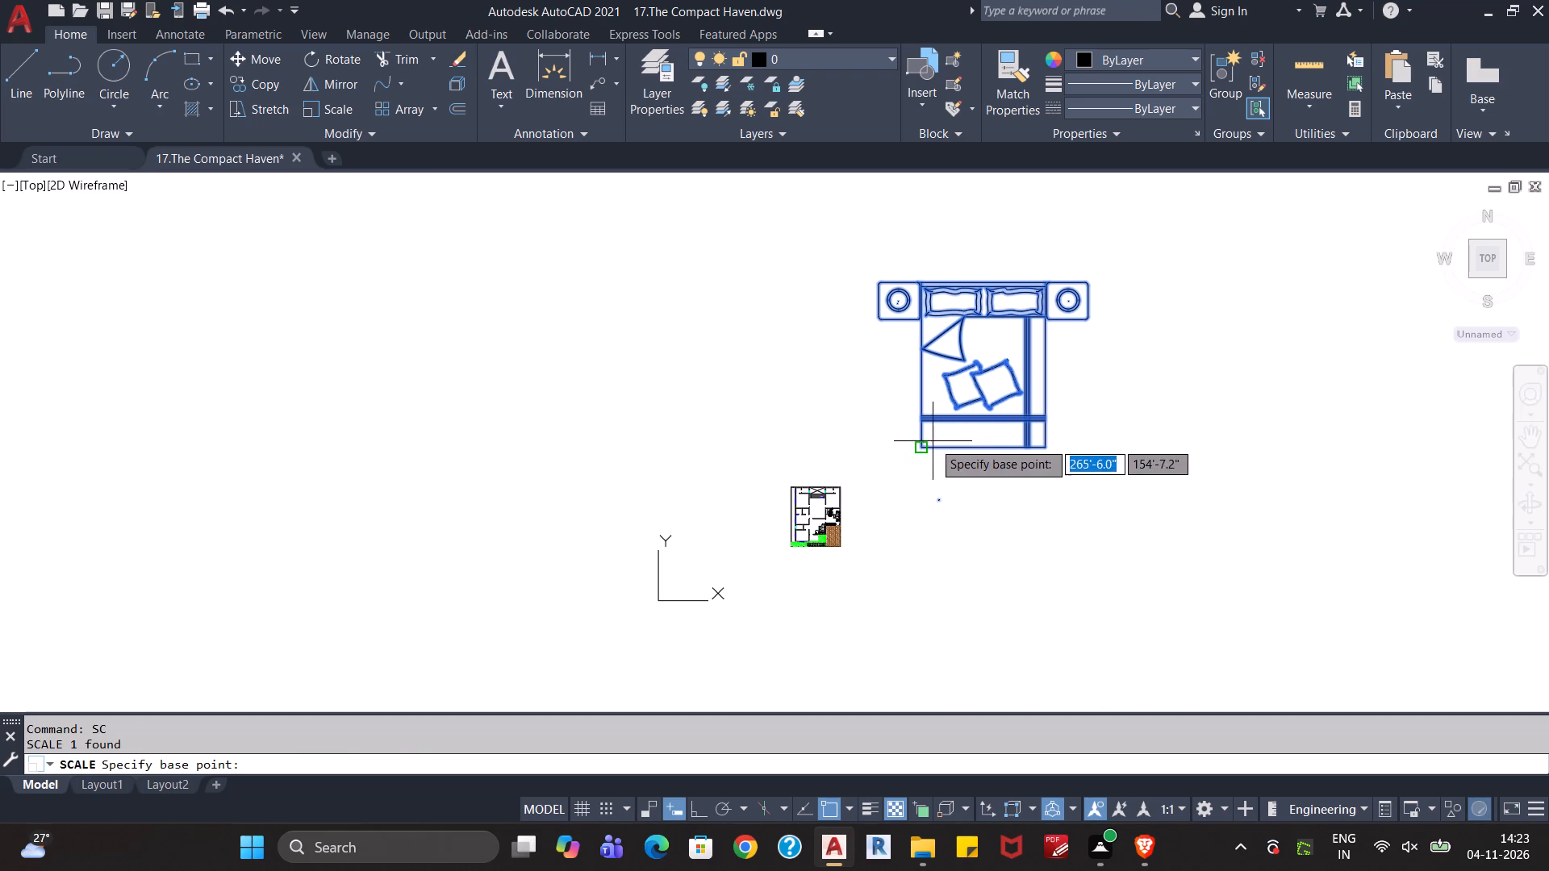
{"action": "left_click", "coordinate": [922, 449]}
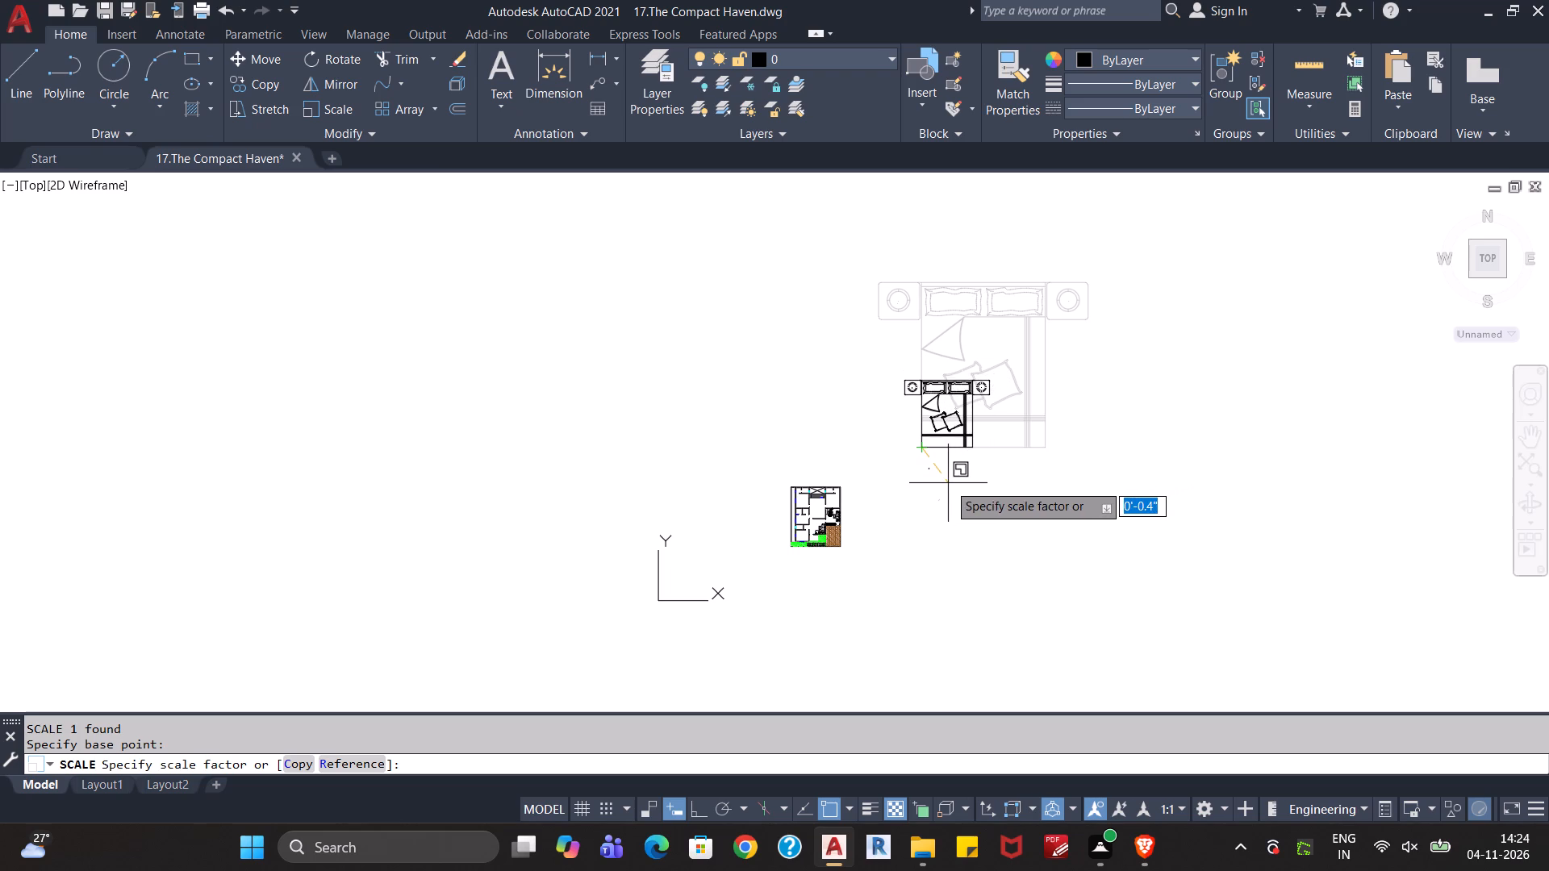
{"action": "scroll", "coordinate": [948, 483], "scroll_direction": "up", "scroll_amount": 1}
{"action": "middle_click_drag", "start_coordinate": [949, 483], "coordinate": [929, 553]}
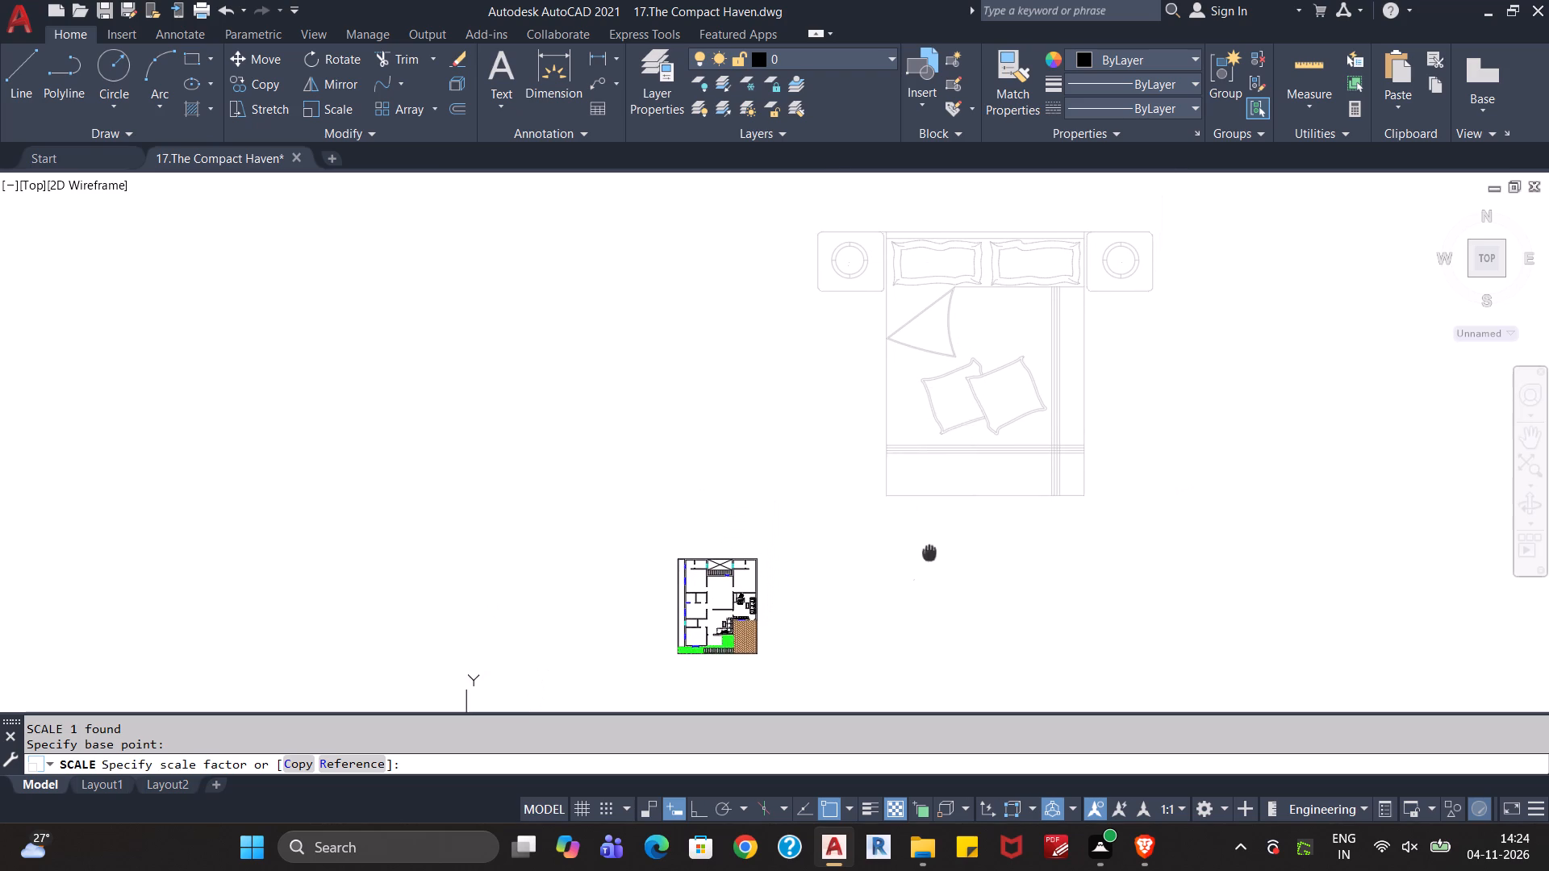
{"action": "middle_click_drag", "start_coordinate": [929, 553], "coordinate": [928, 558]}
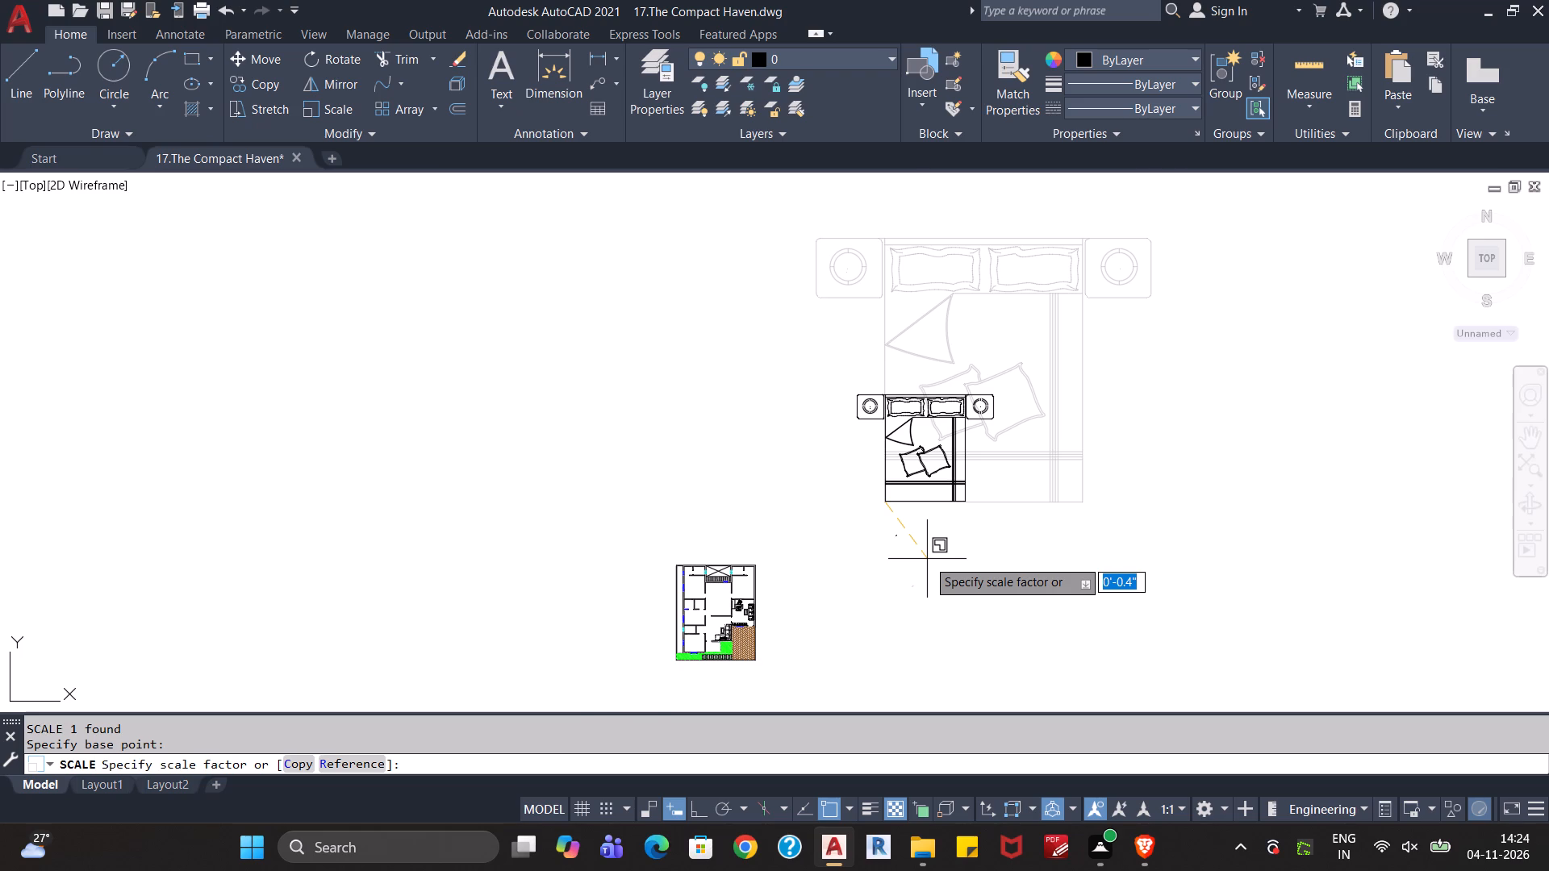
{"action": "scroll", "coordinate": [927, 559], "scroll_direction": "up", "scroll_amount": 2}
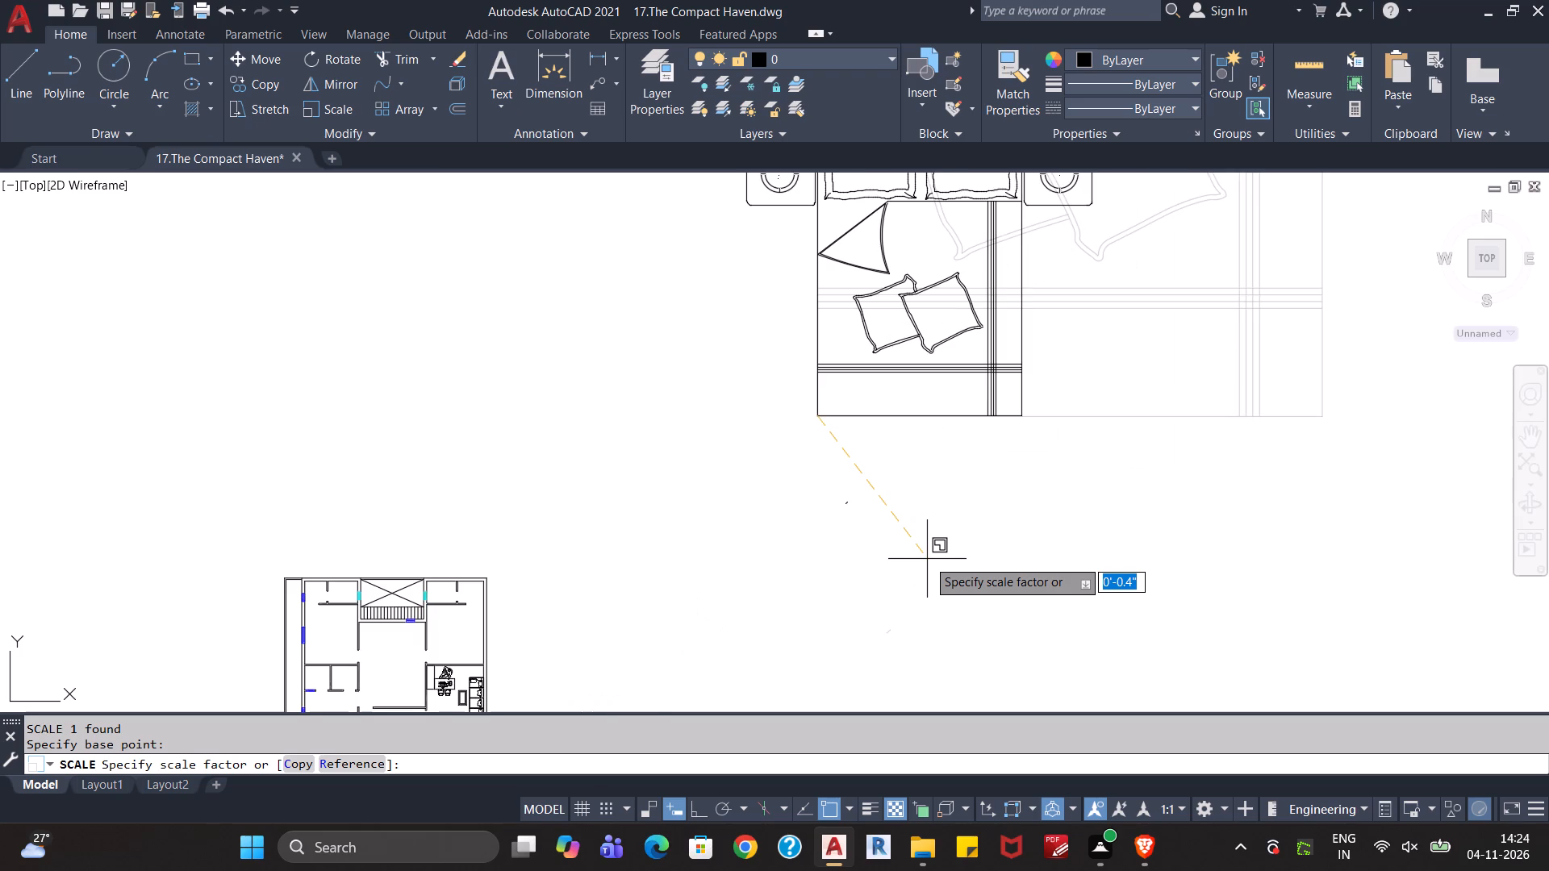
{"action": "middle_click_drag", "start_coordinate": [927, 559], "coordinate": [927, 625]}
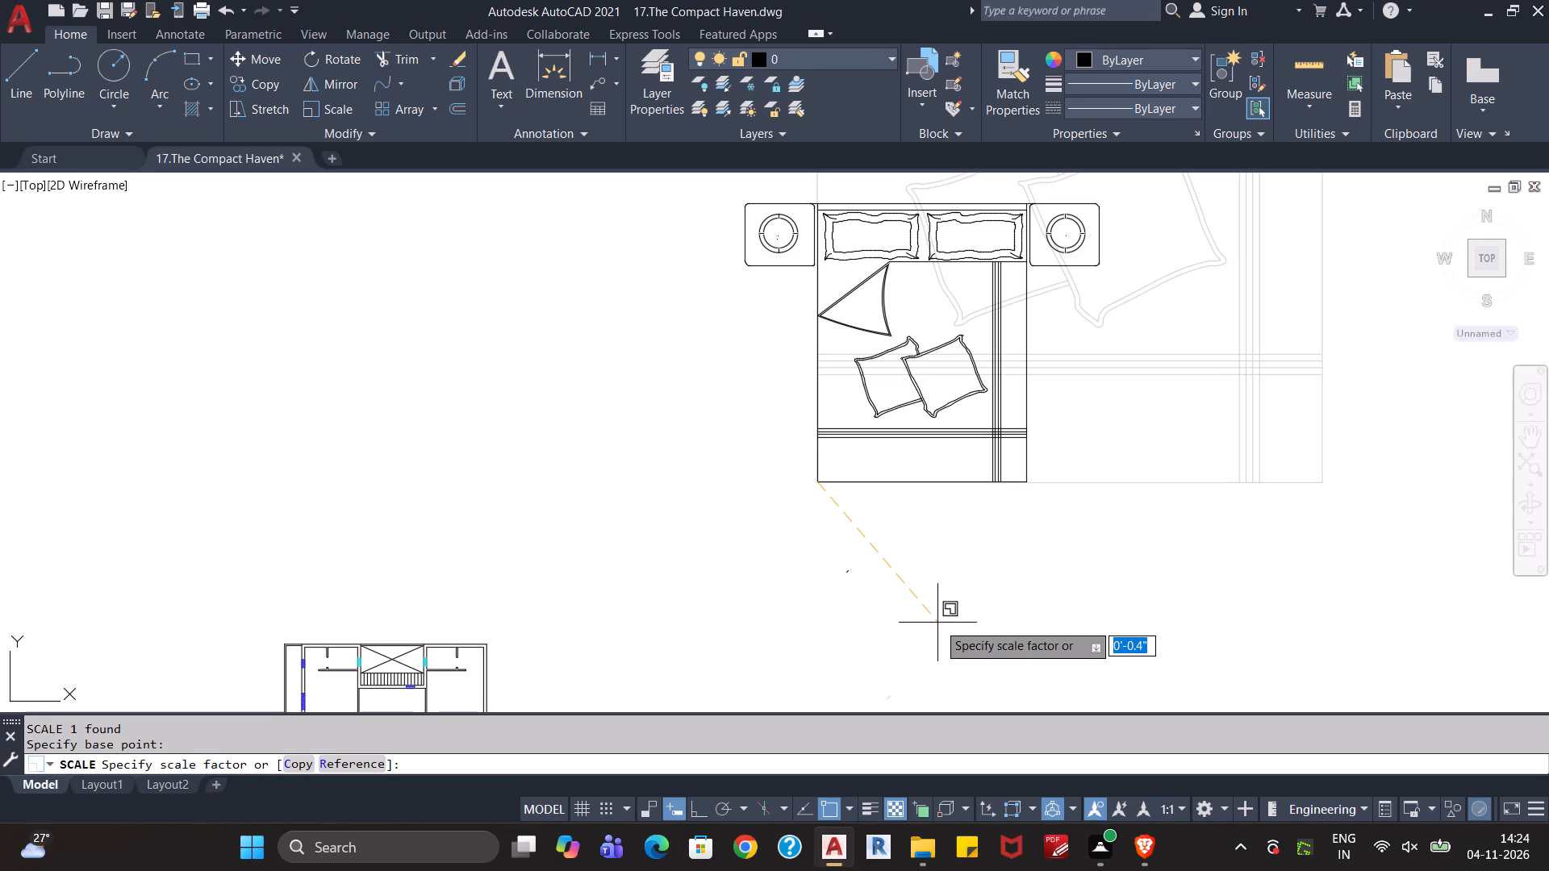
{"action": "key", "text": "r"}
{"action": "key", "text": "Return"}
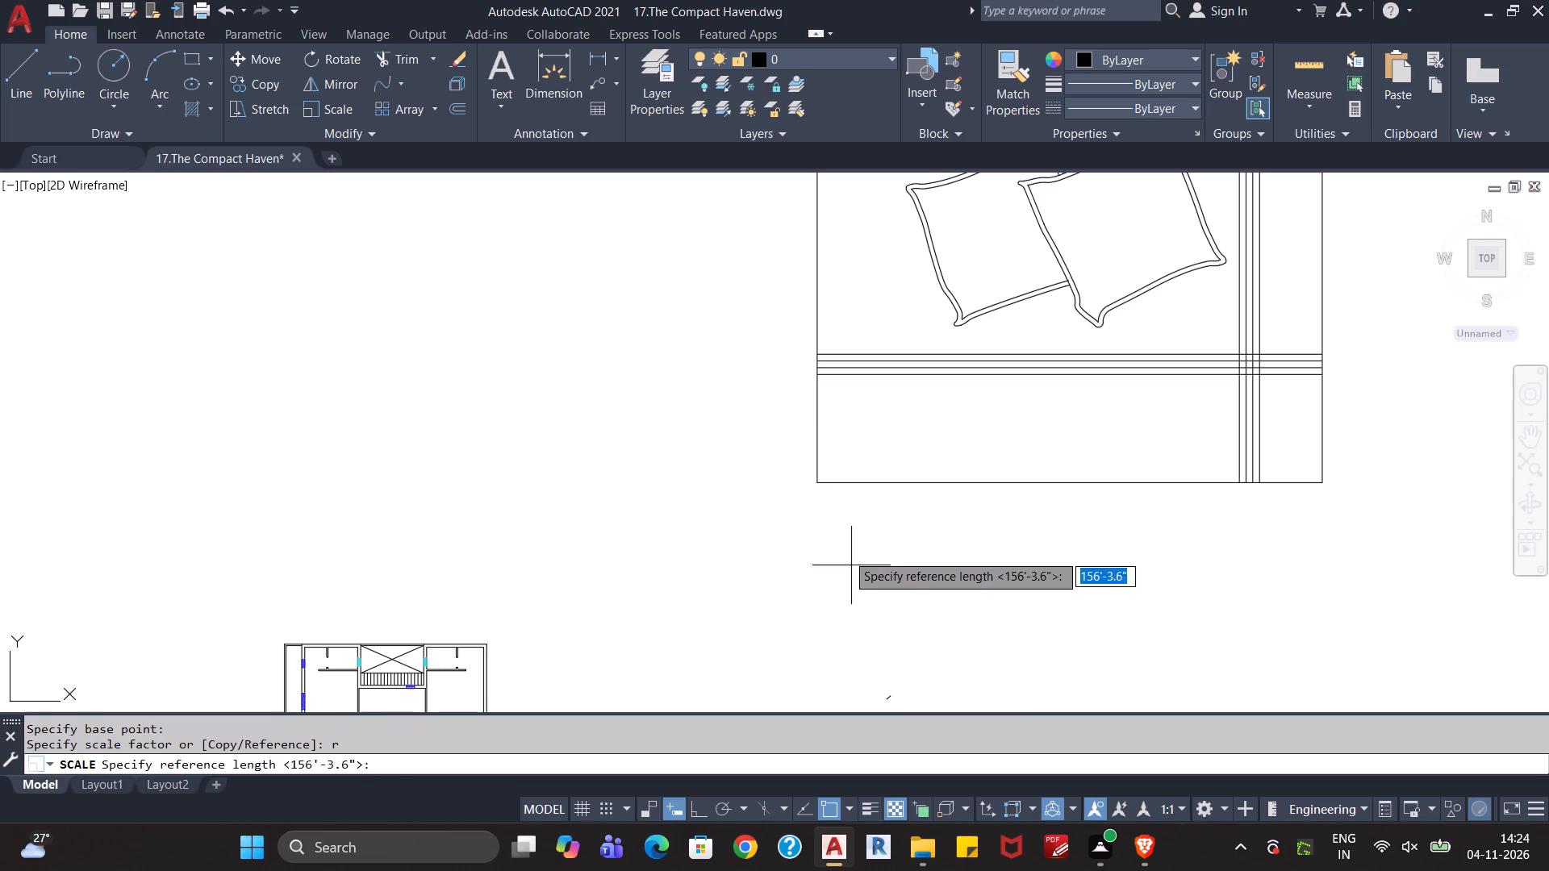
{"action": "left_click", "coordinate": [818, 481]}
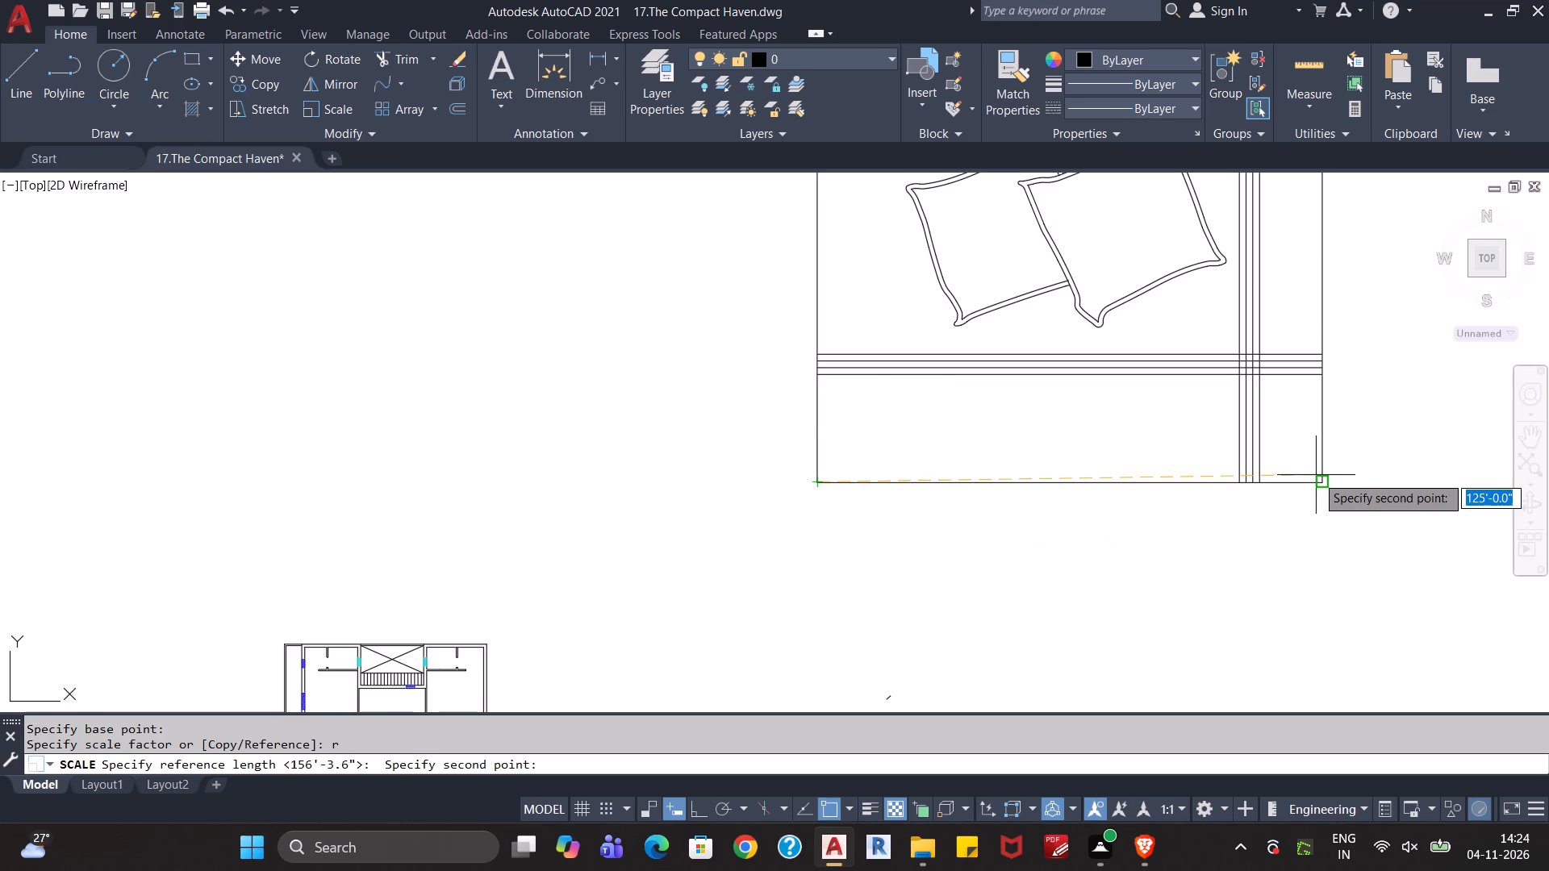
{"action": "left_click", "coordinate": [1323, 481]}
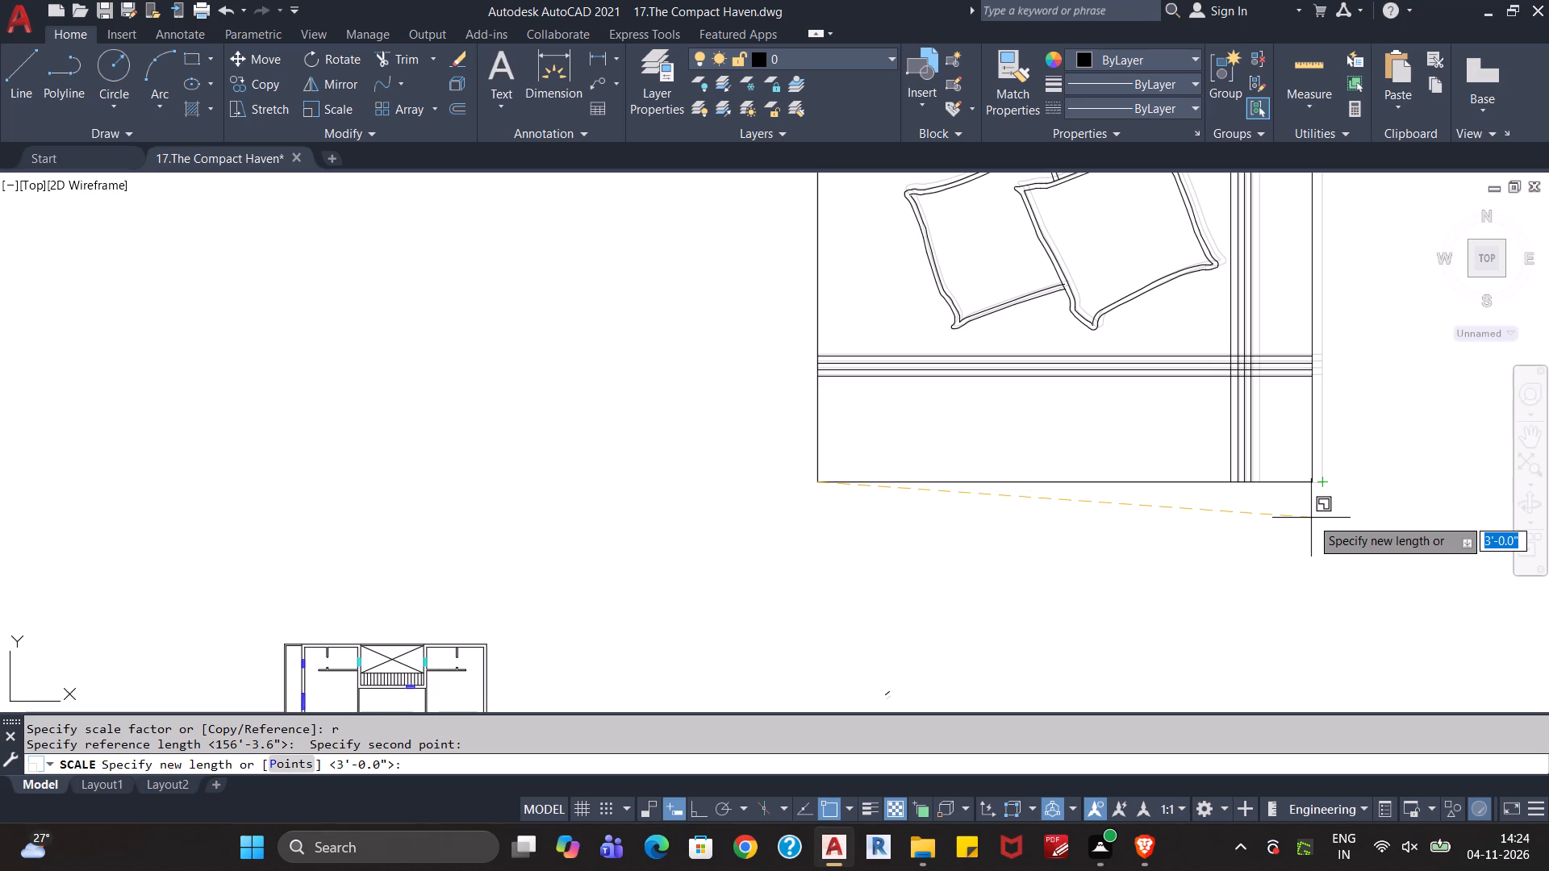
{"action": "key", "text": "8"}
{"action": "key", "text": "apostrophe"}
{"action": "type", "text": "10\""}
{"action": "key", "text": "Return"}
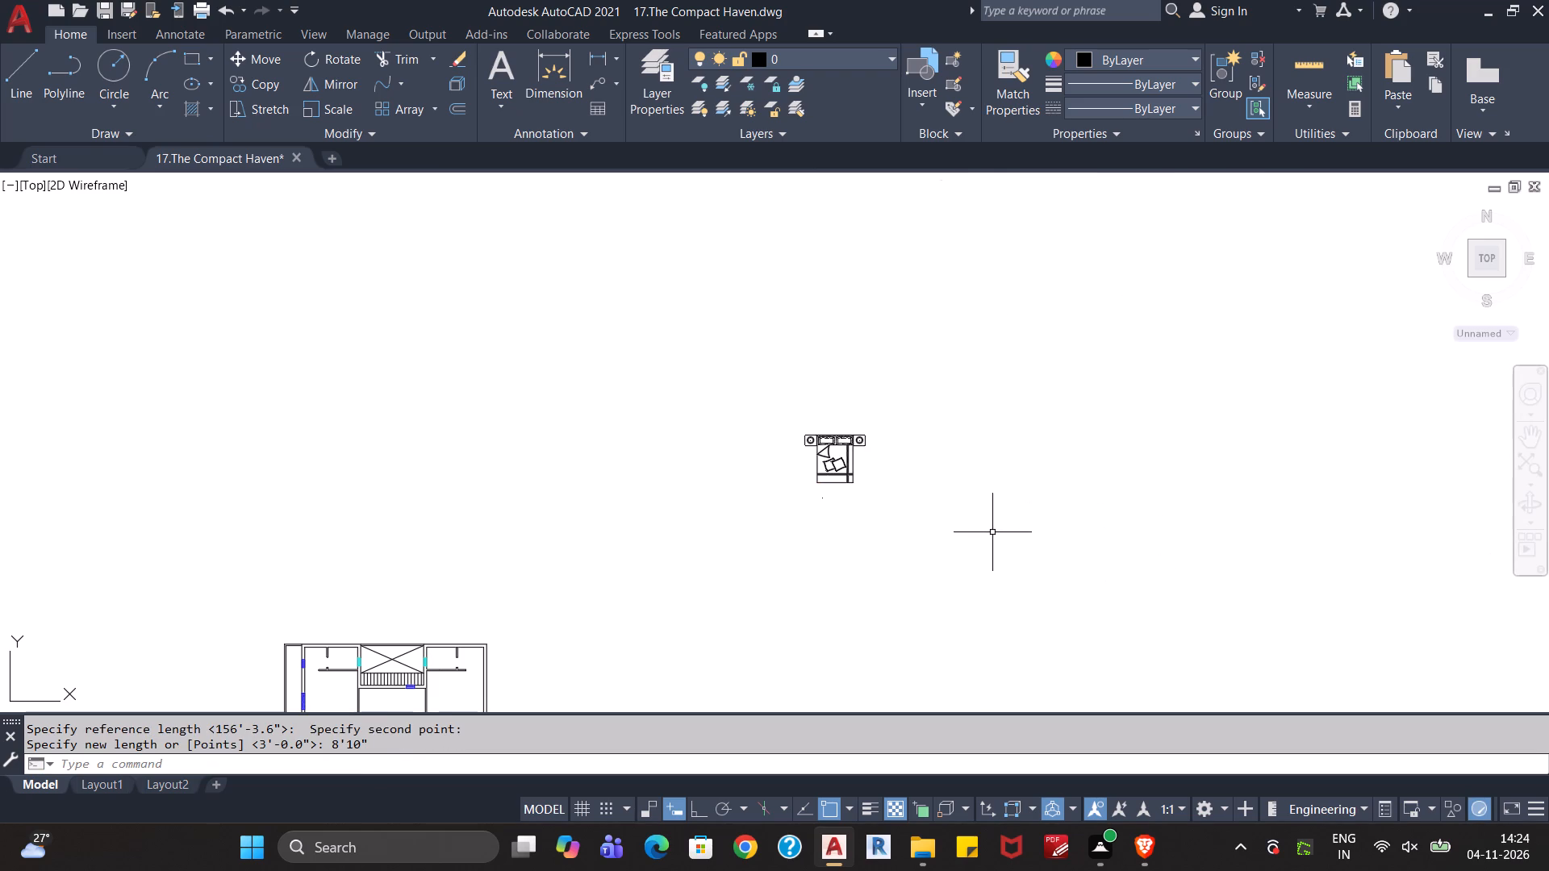
Cut the bed block and paste it in the empty space just outside the floor plan's right-hand bedroom.
{"action": "left_click", "coordinate": [916, 422]}
{"action": "left_click", "coordinate": [820, 534]}
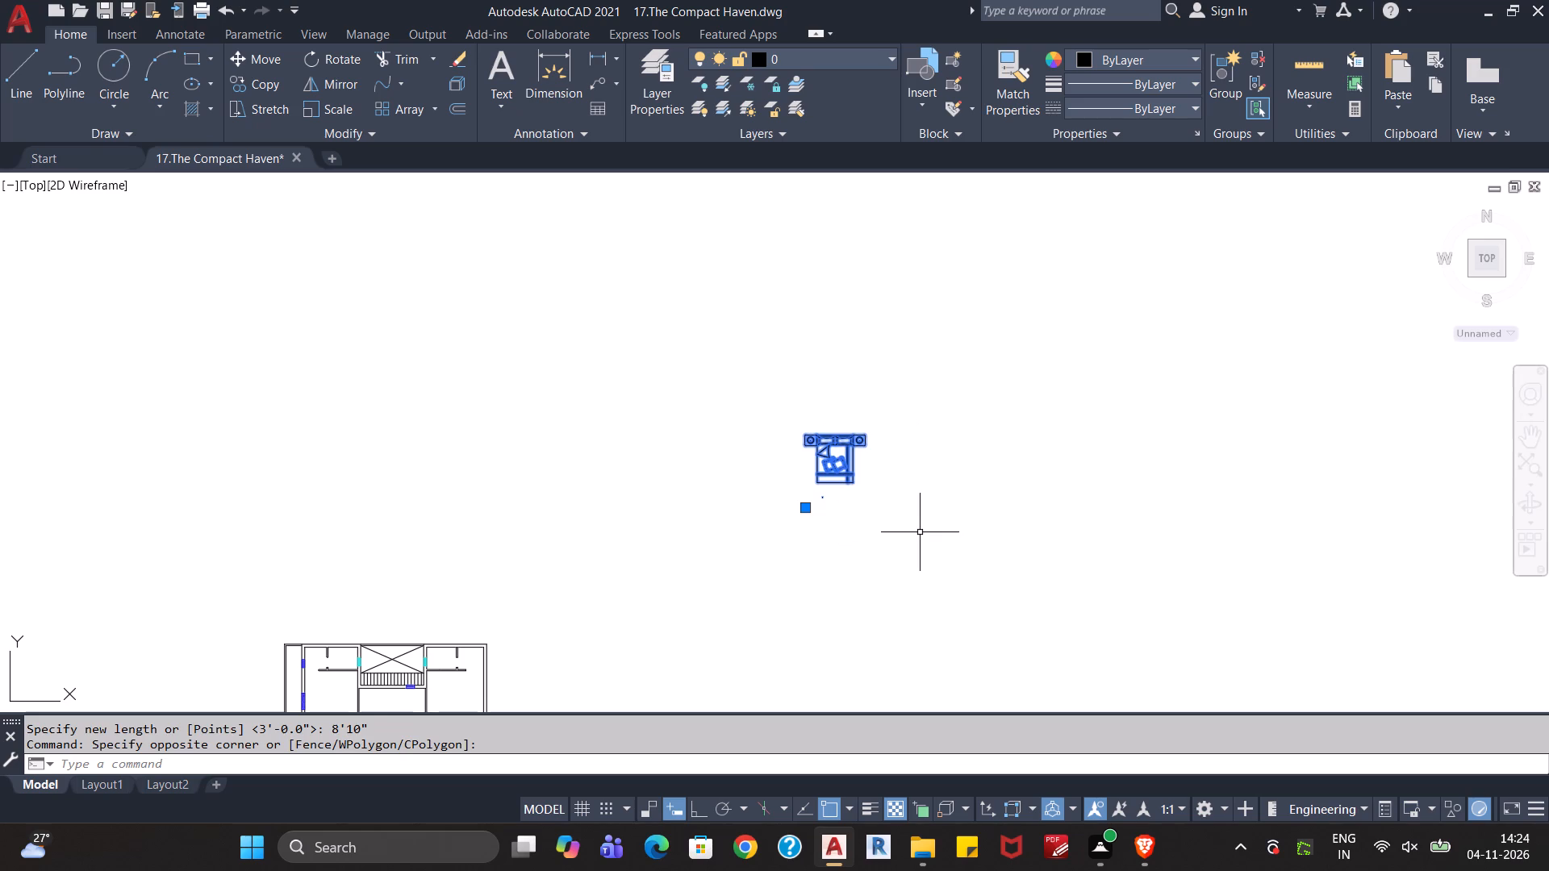
{"action": "key", "text": "ctrl+x"}
{"action": "middle_click_drag", "start_coordinate": [707, 579], "coordinate": [921, 420]}
{"action": "scroll", "coordinate": [776, 509], "scroll_direction": "up", "scroll_amount": 3}
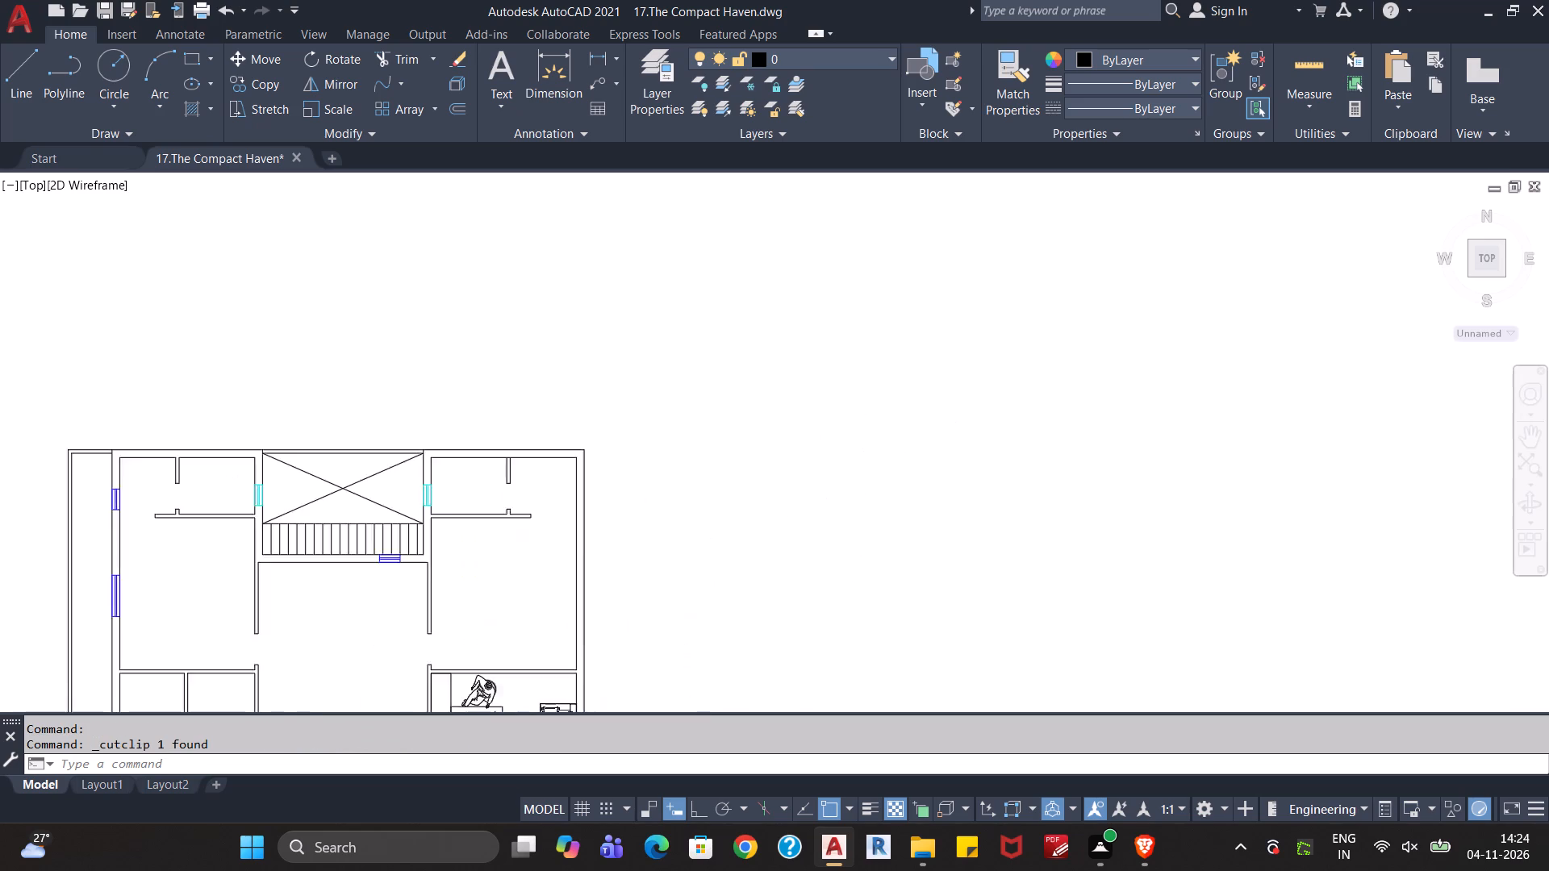
{"action": "middle_click_drag", "start_coordinate": [700, 531], "coordinate": [1076, 425]}
{"action": "scroll", "coordinate": [737, 526], "scroll_direction": "up", "scroll_amount": 2}
{"action": "middle_click_drag", "start_coordinate": [729, 525], "coordinate": [874, 498]}
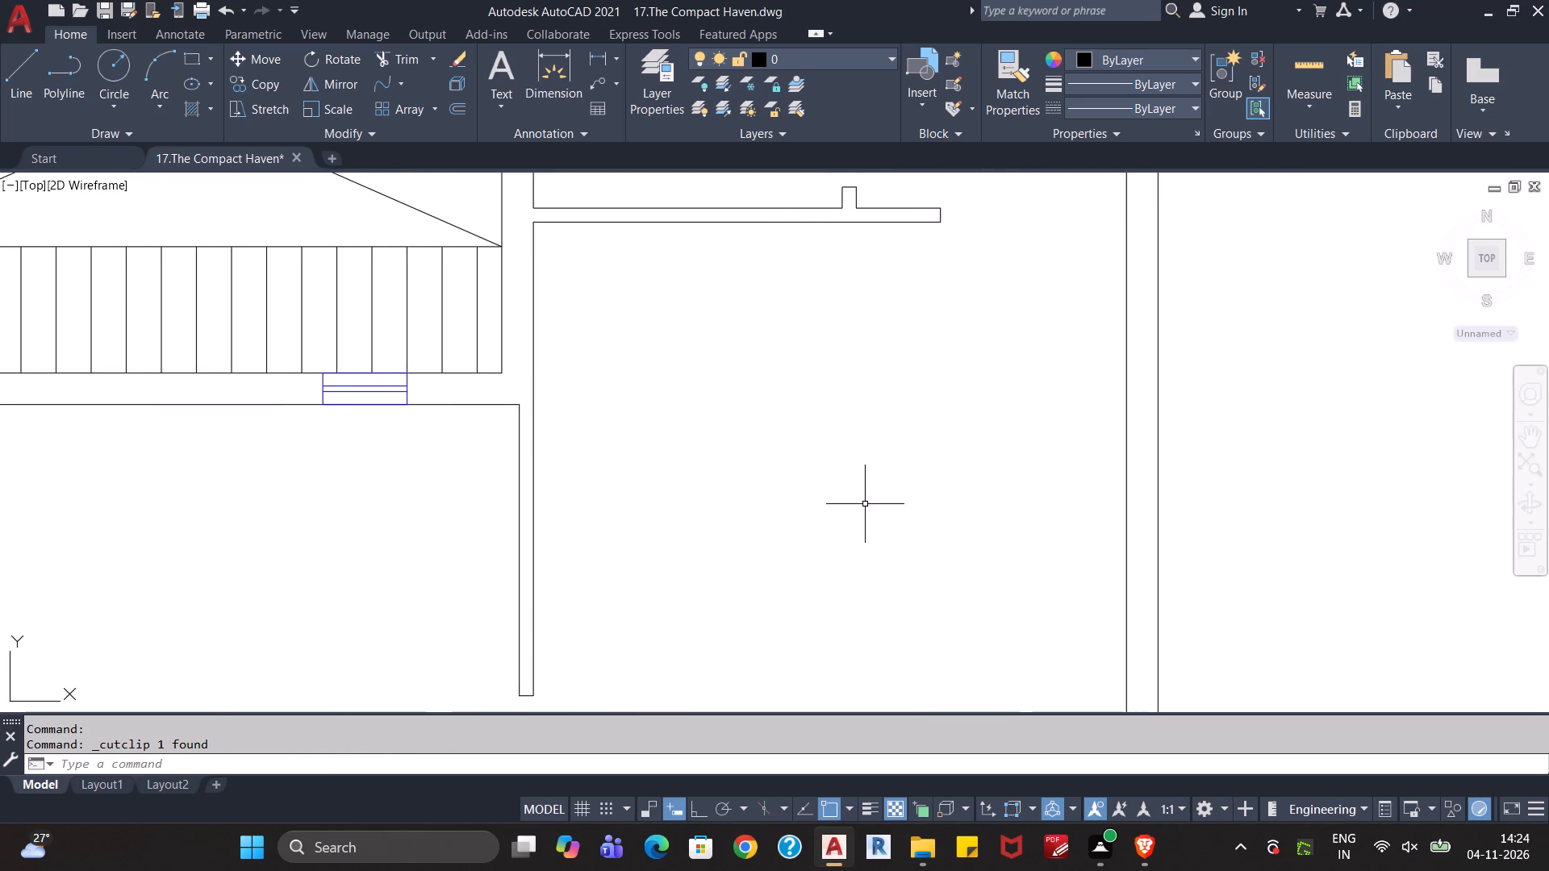
{"action": "key", "text": "ctrl+v"}
{"action": "scroll", "coordinate": [672, 570], "scroll_direction": "down", "scroll_amount": 2}
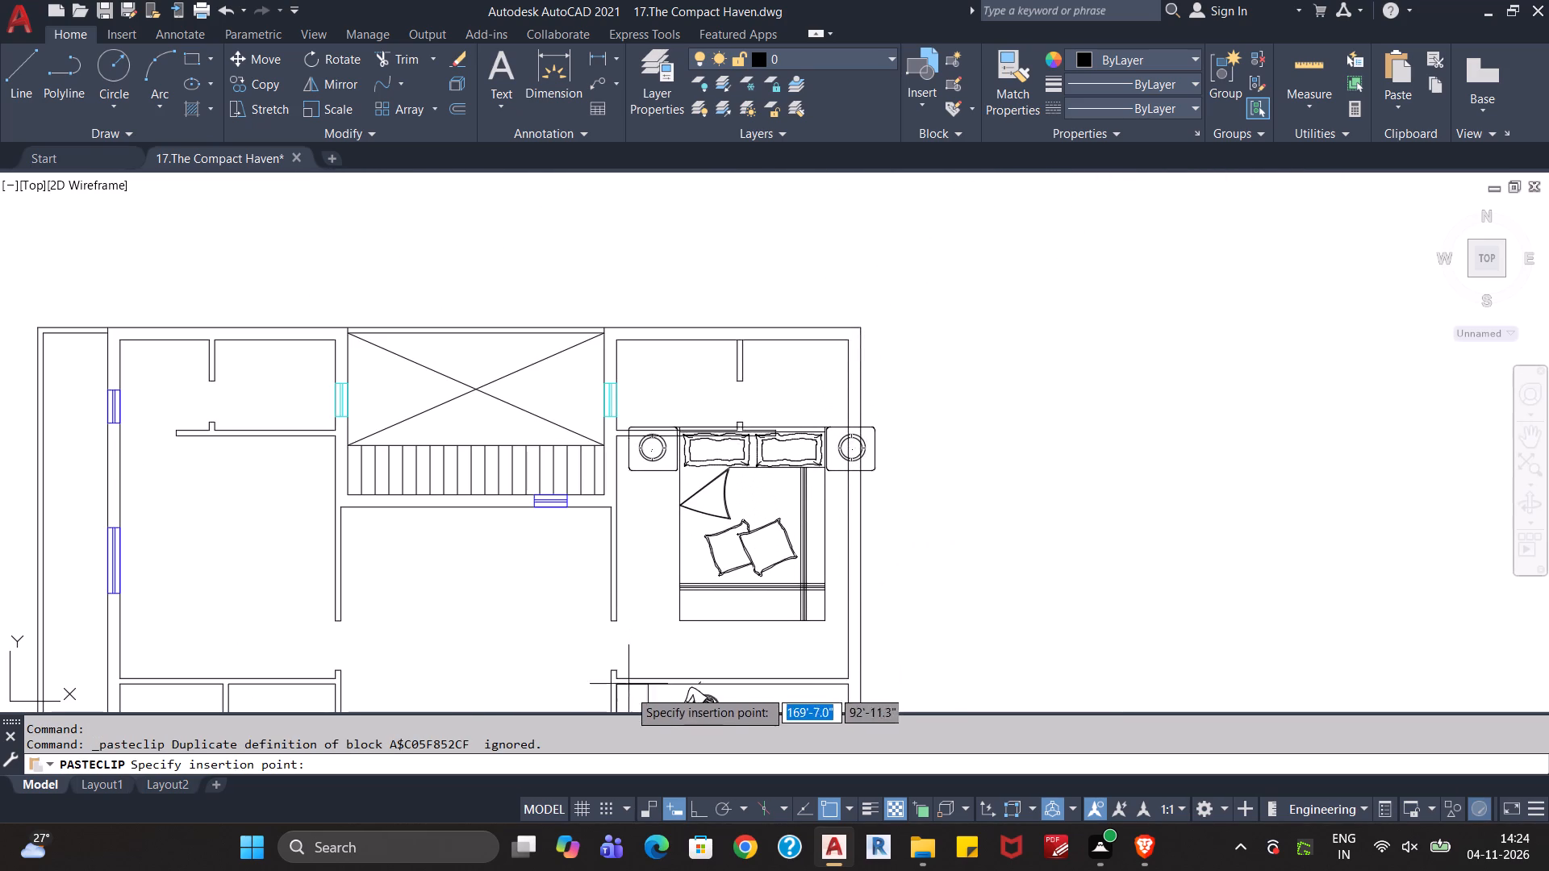
{"action": "left_click", "coordinate": [1020, 621]}
Scale the pasted bed by reference from its lower-left corner so the foot edge is 5' long.
{"action": "left_click", "coordinate": [1313, 276]}
{"action": "left_click", "coordinate": [1109, 557]}
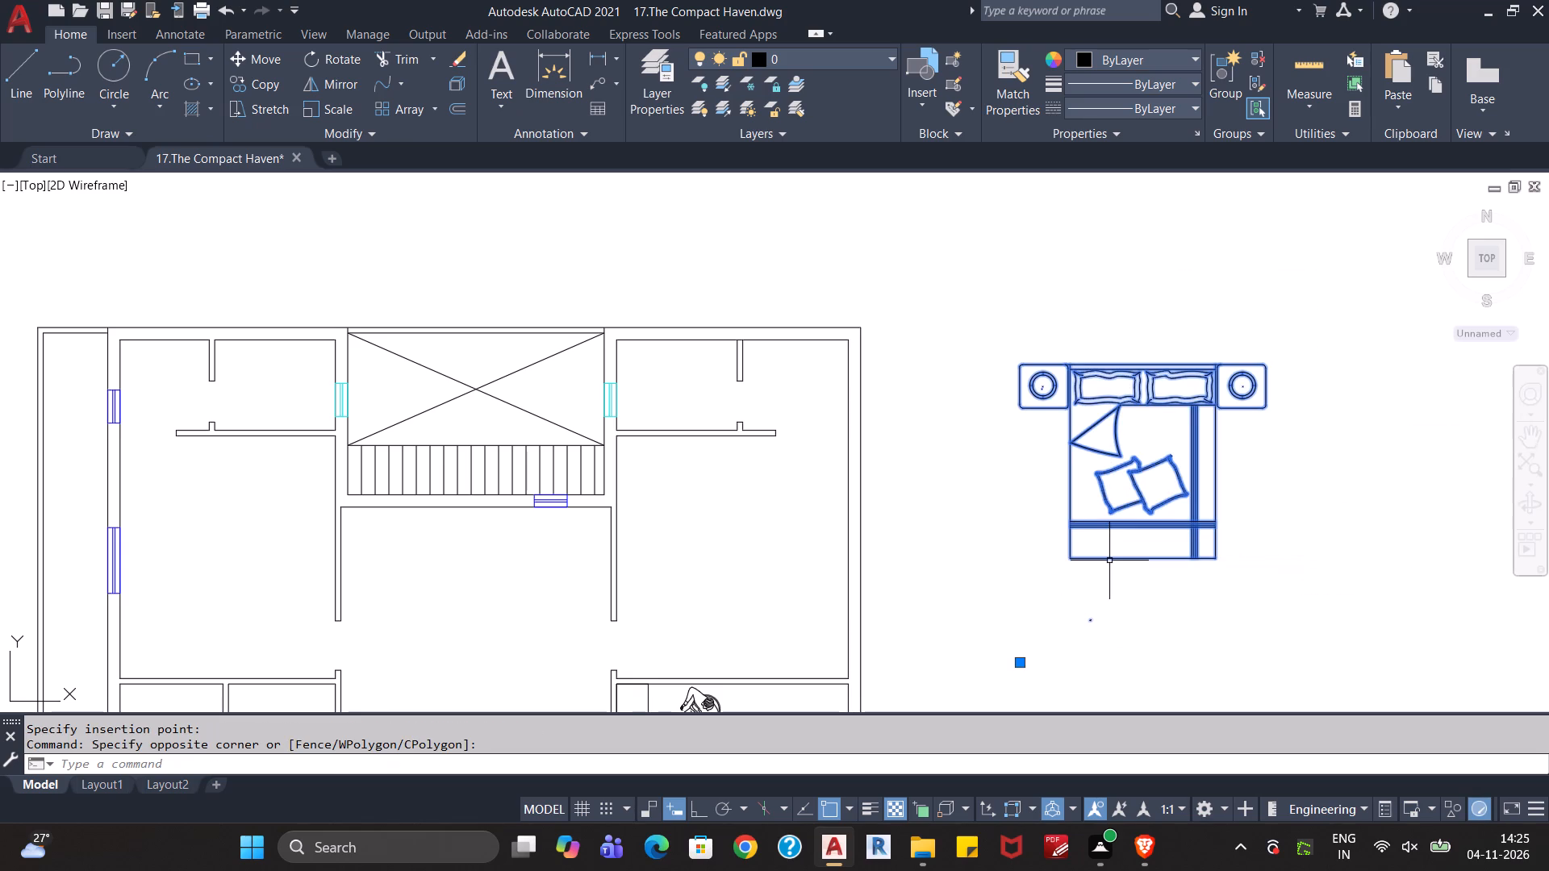
{"action": "type", "text": "sc"}
{"action": "key", "text": "Return"}
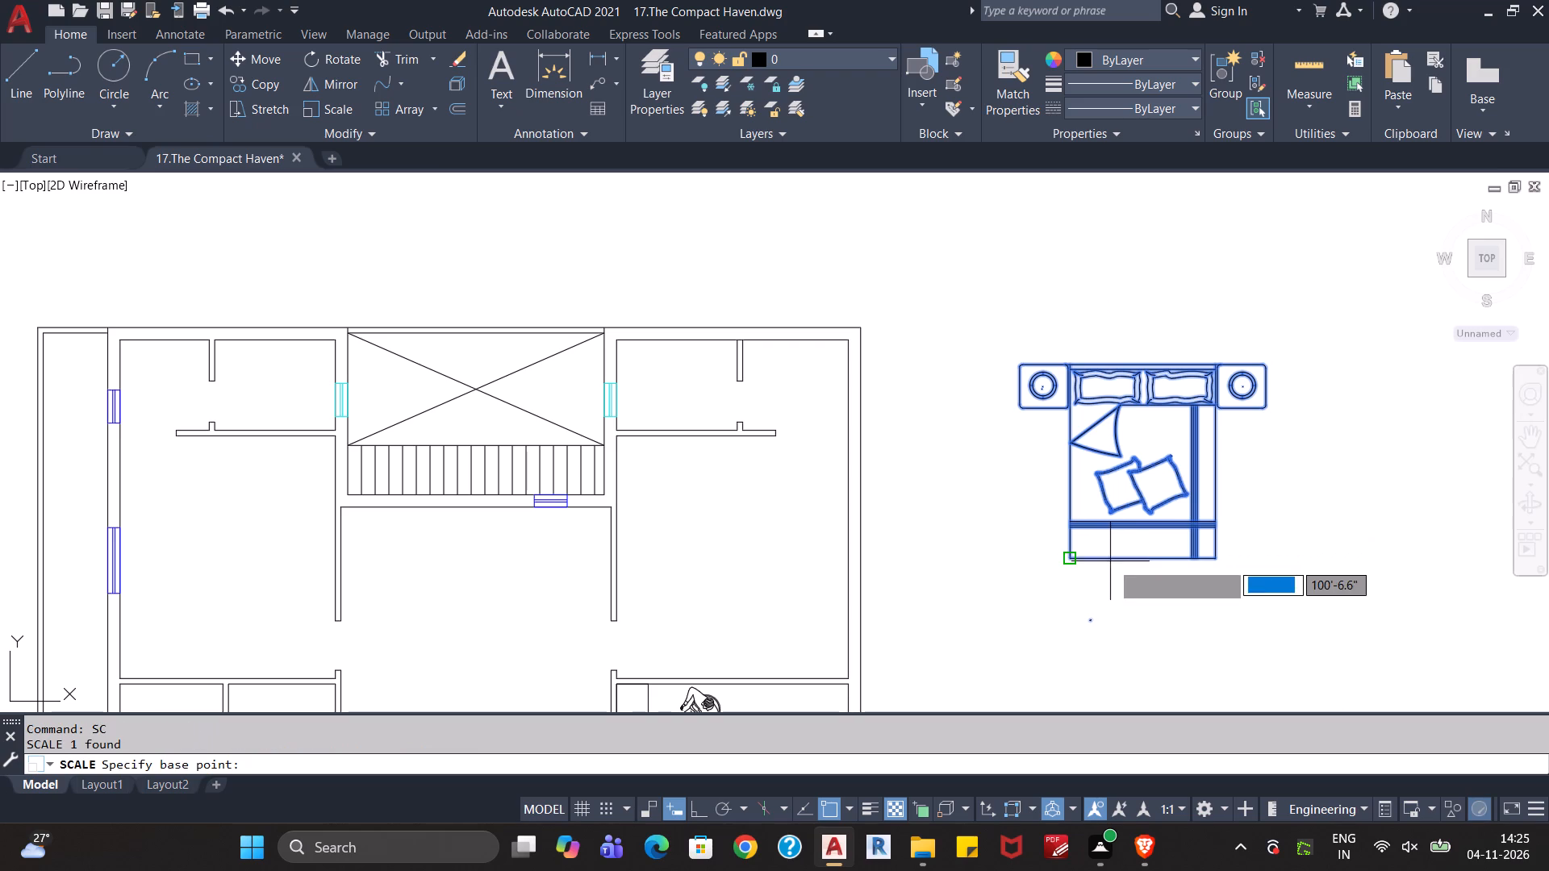
{"action": "left_click", "coordinate": [1068, 556]}
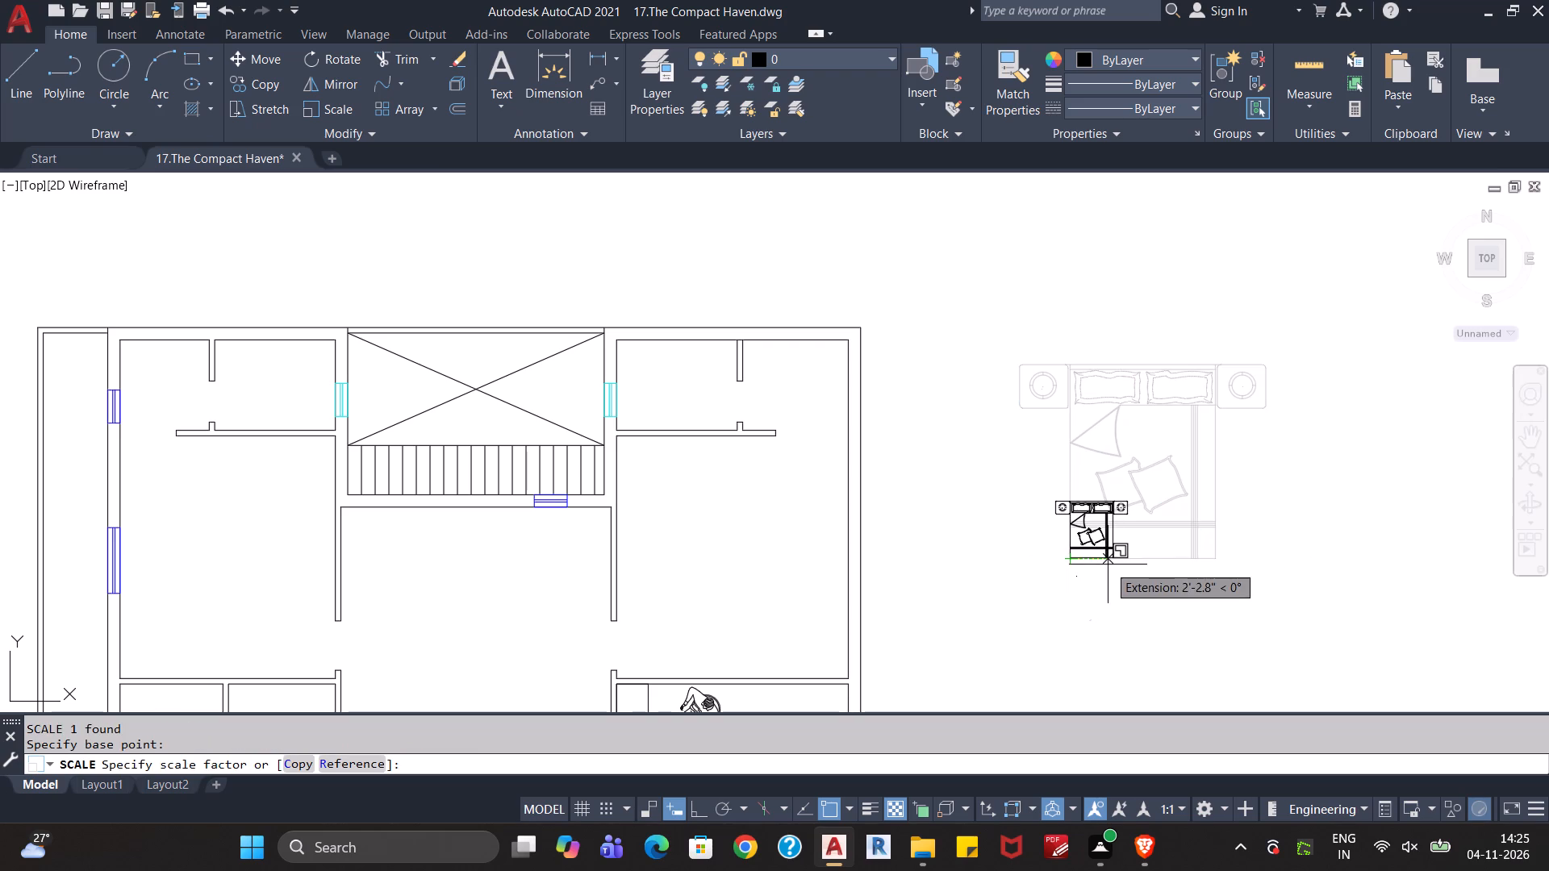
{"action": "key", "text": "r"}
{"action": "key", "text": "Return"}
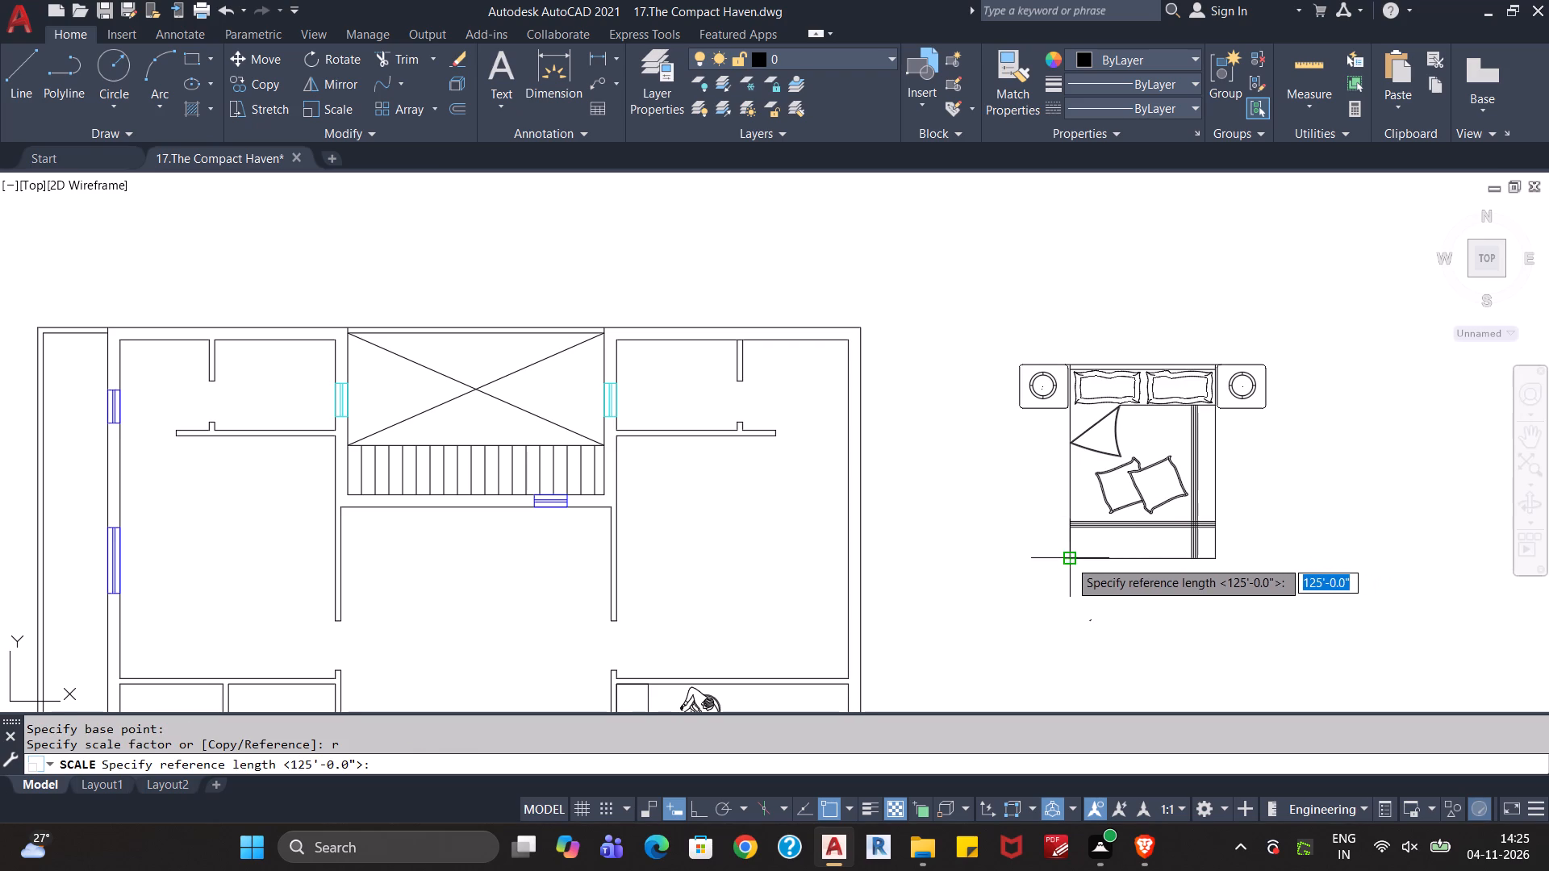
{"action": "left_click", "coordinate": [1069, 560]}
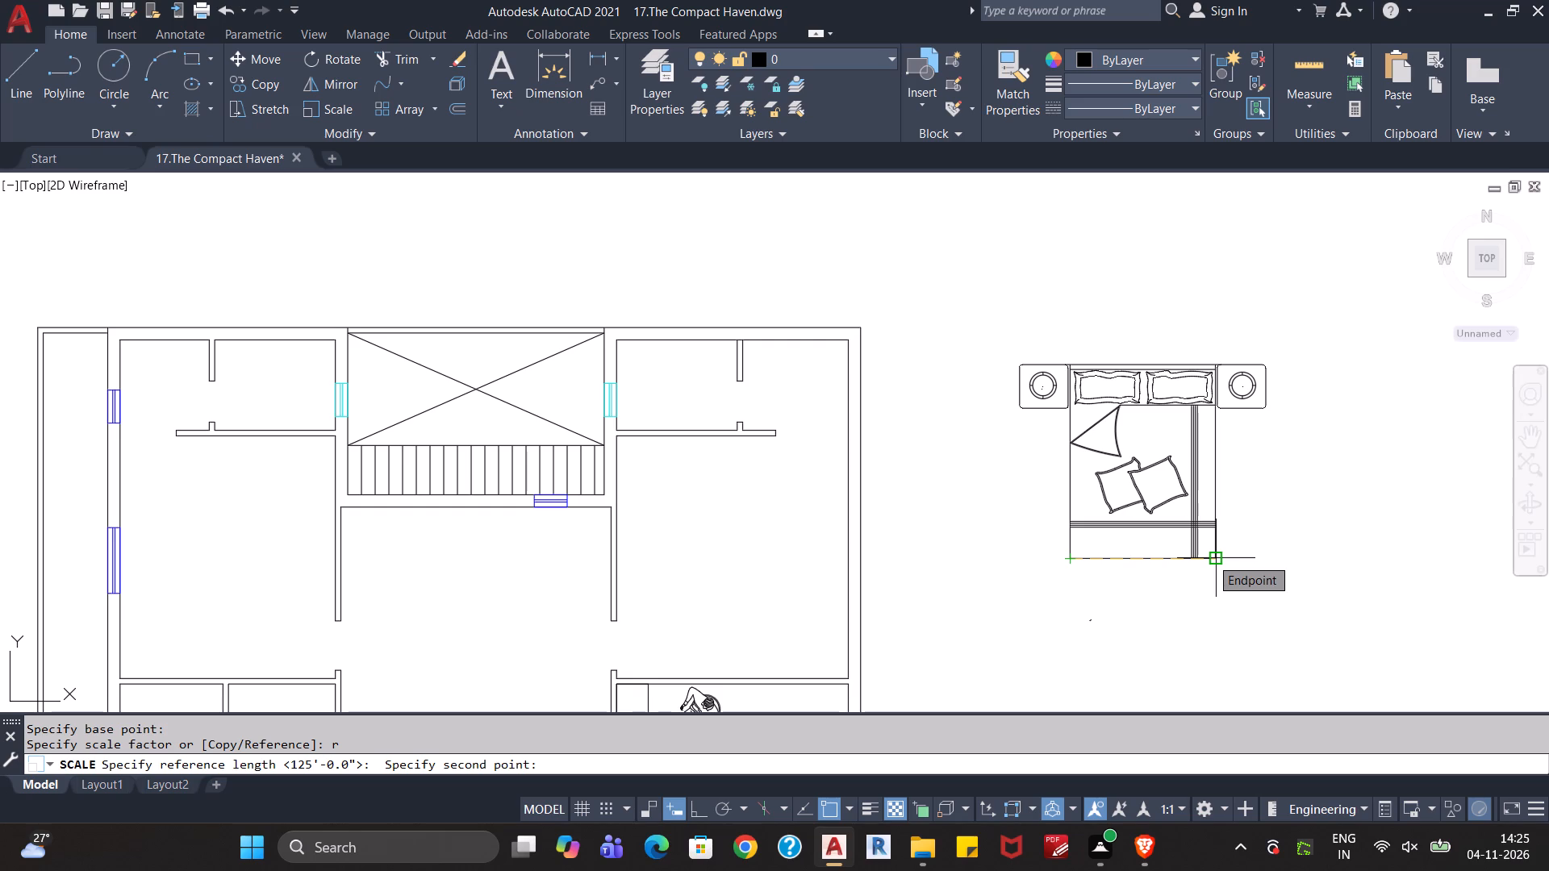
{"action": "left_click", "coordinate": [1210, 557]}
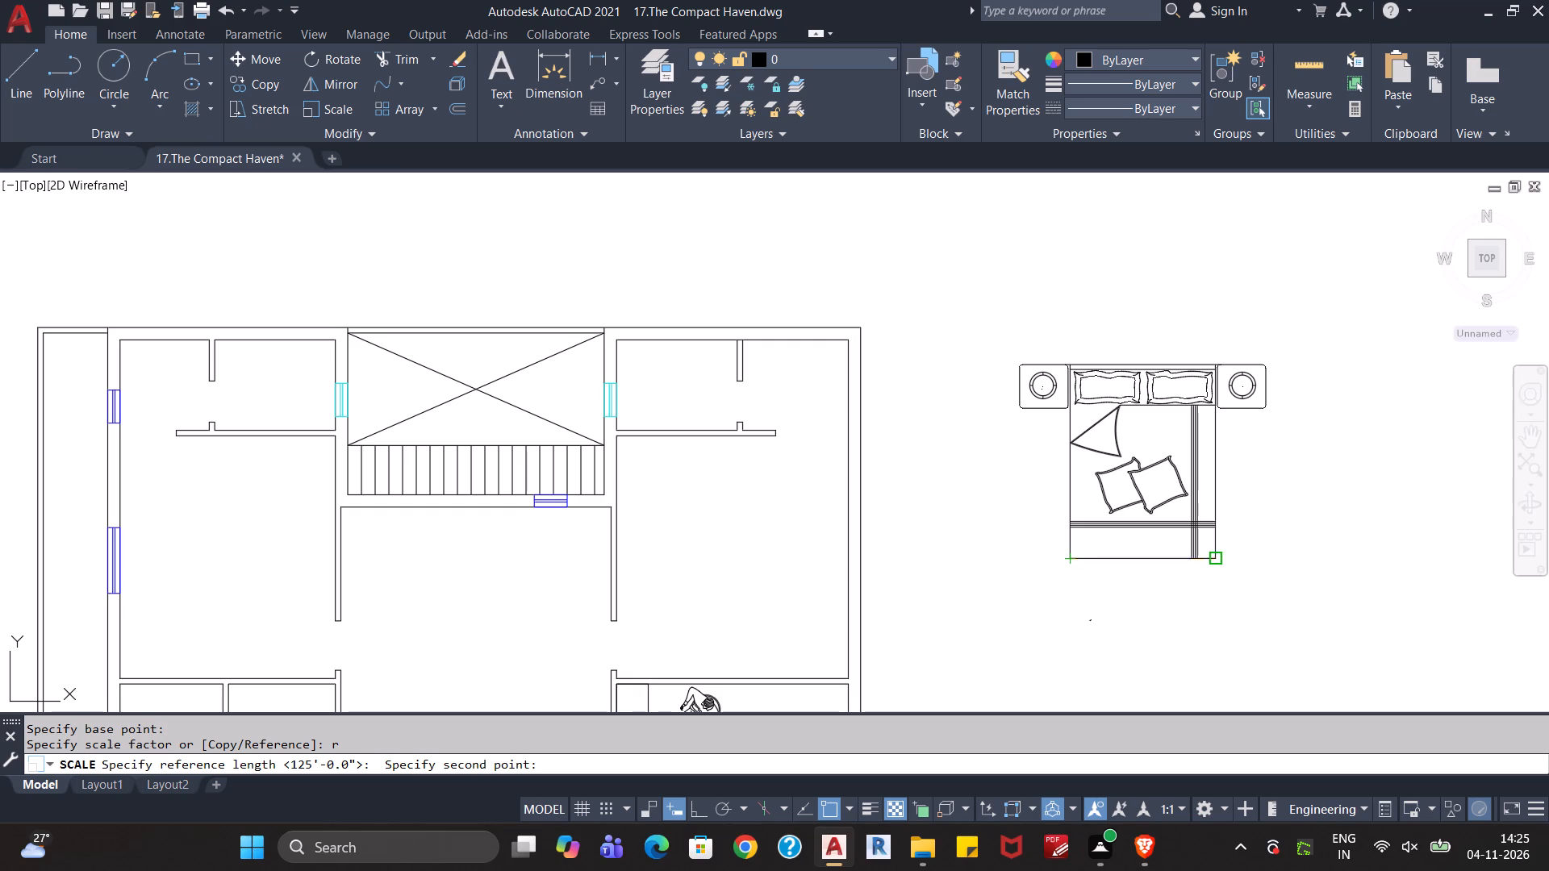
{"action": "type", "text": "5'"}
{"action": "key", "text": "Return"}
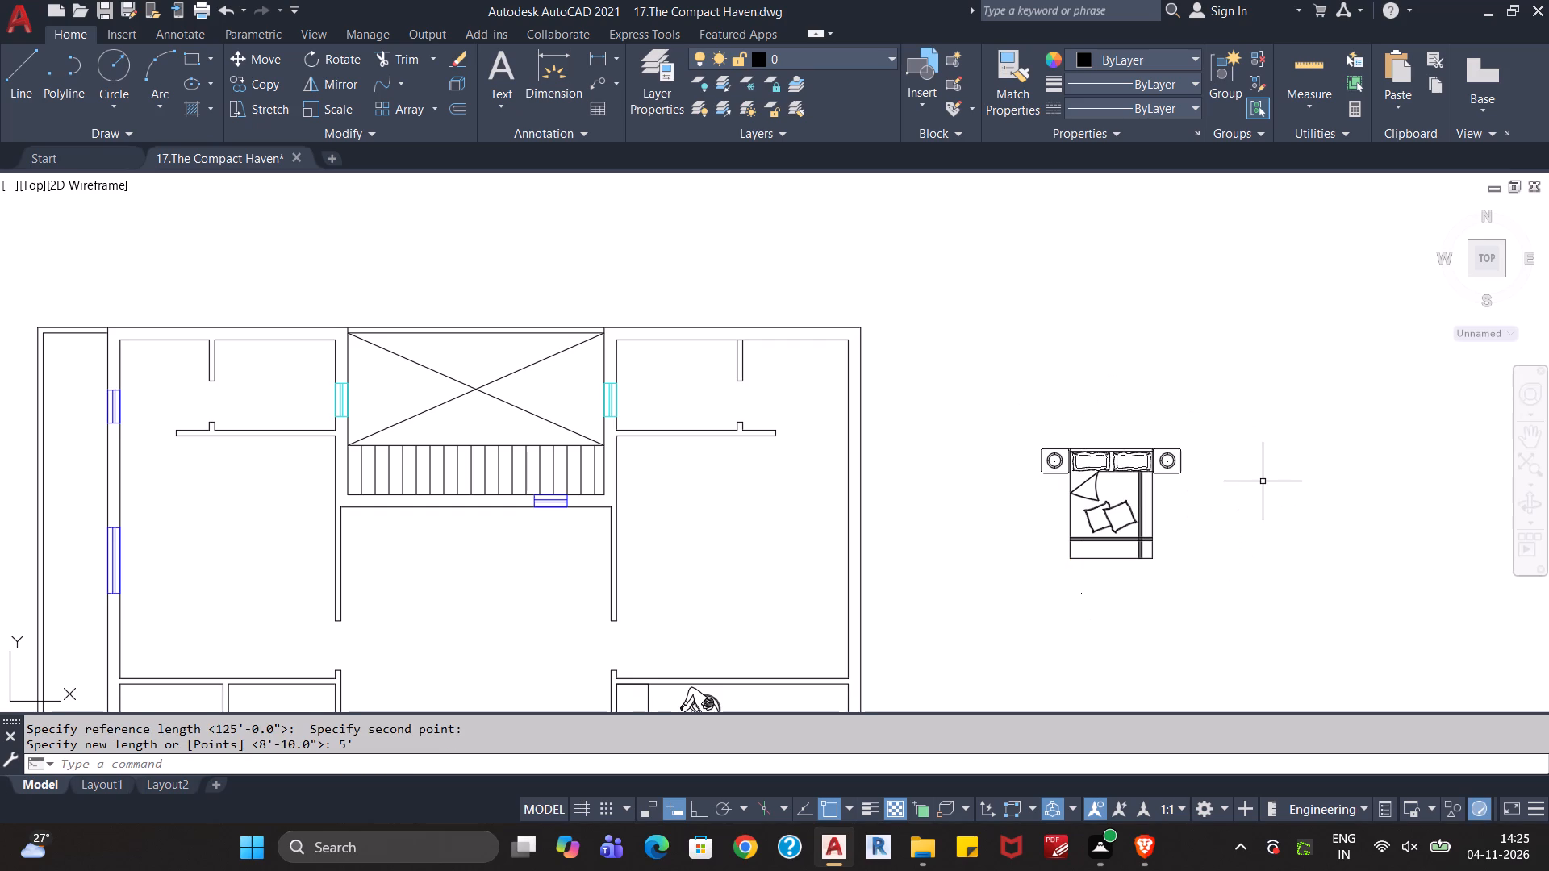
{"action": "key", "text": "Escape"}
{"action": "key", "text": "Escape"}
Cut the resized bed block and paste it in the right-hand bedroom with its headboard just below the partition wall.
{"action": "left_click", "coordinate": [1245, 406]}
{"action": "left_click", "coordinate": [1075, 577]}
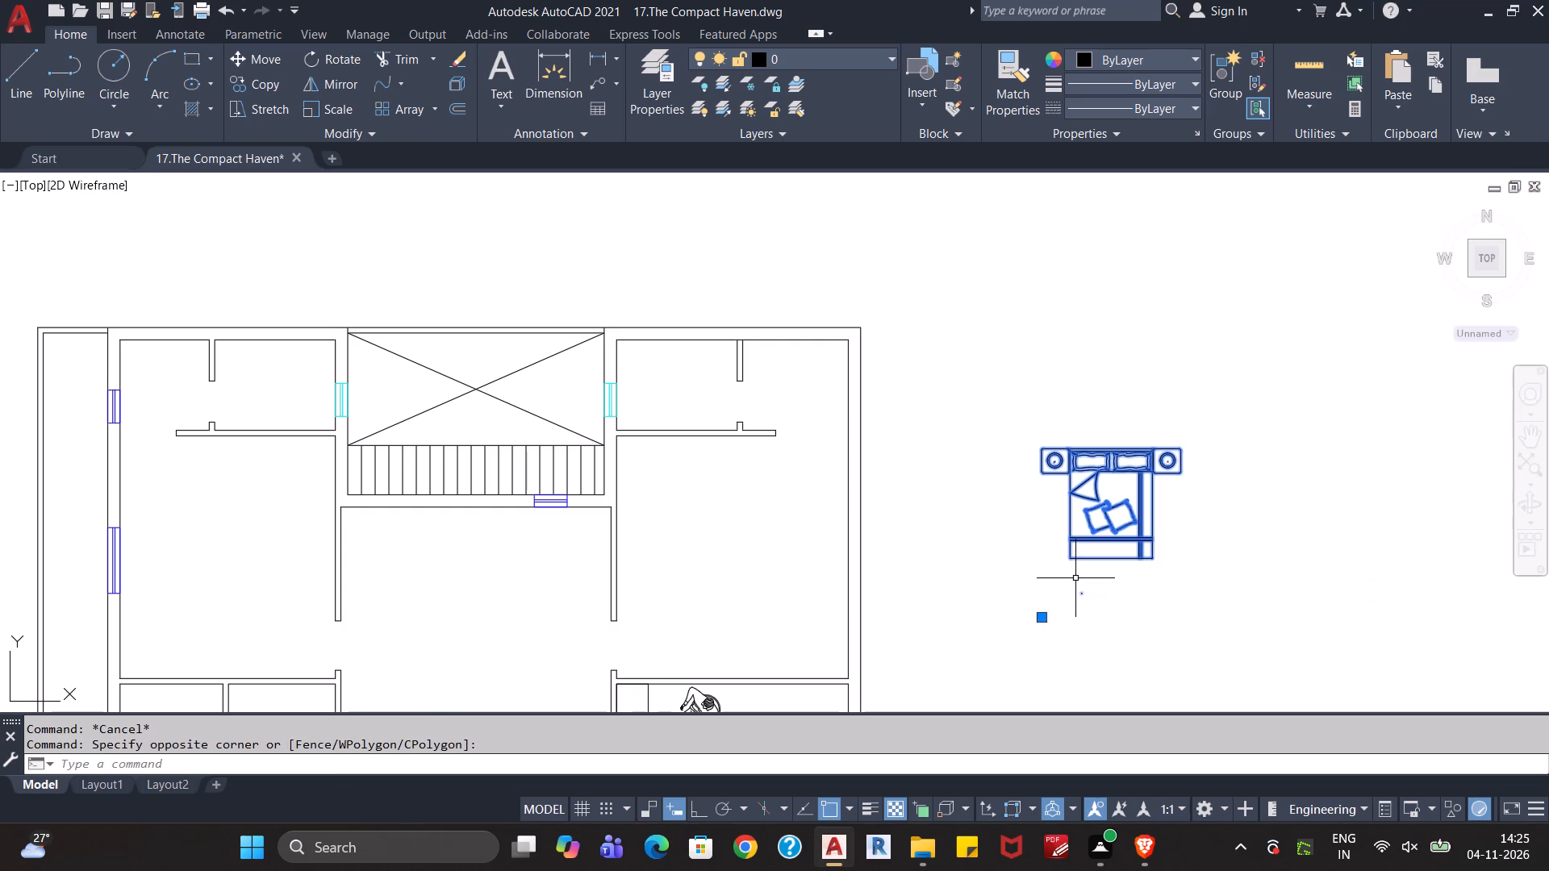
{"action": "key", "text": "ctrl+x"}
{"action": "key", "text": "ctrl+v"}
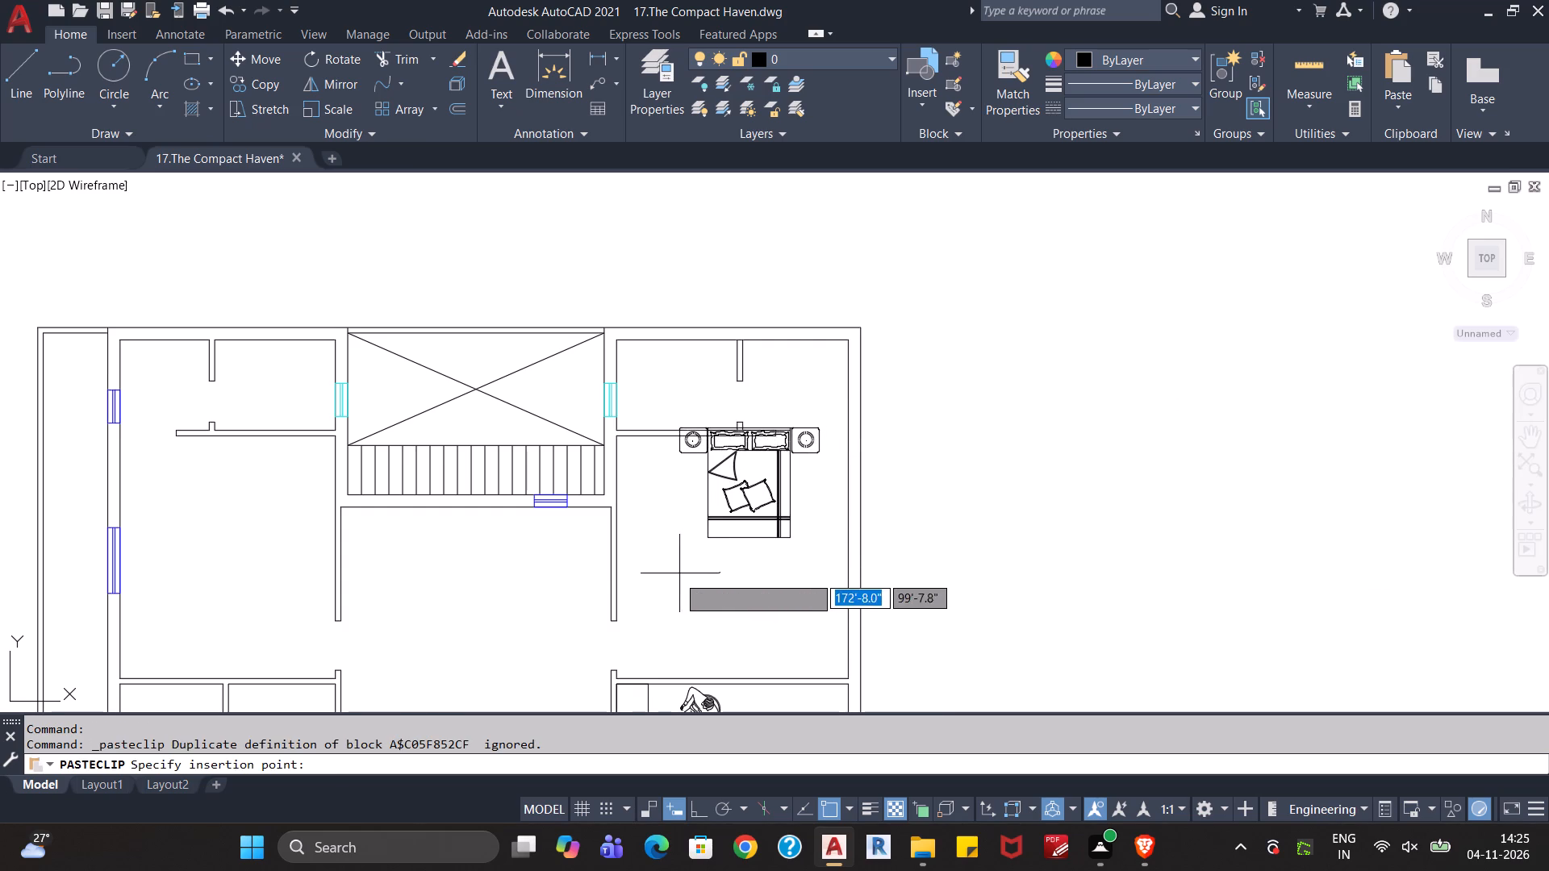
{"action": "scroll", "coordinate": [631, 589], "scroll_direction": "up", "scroll_amount": 1}
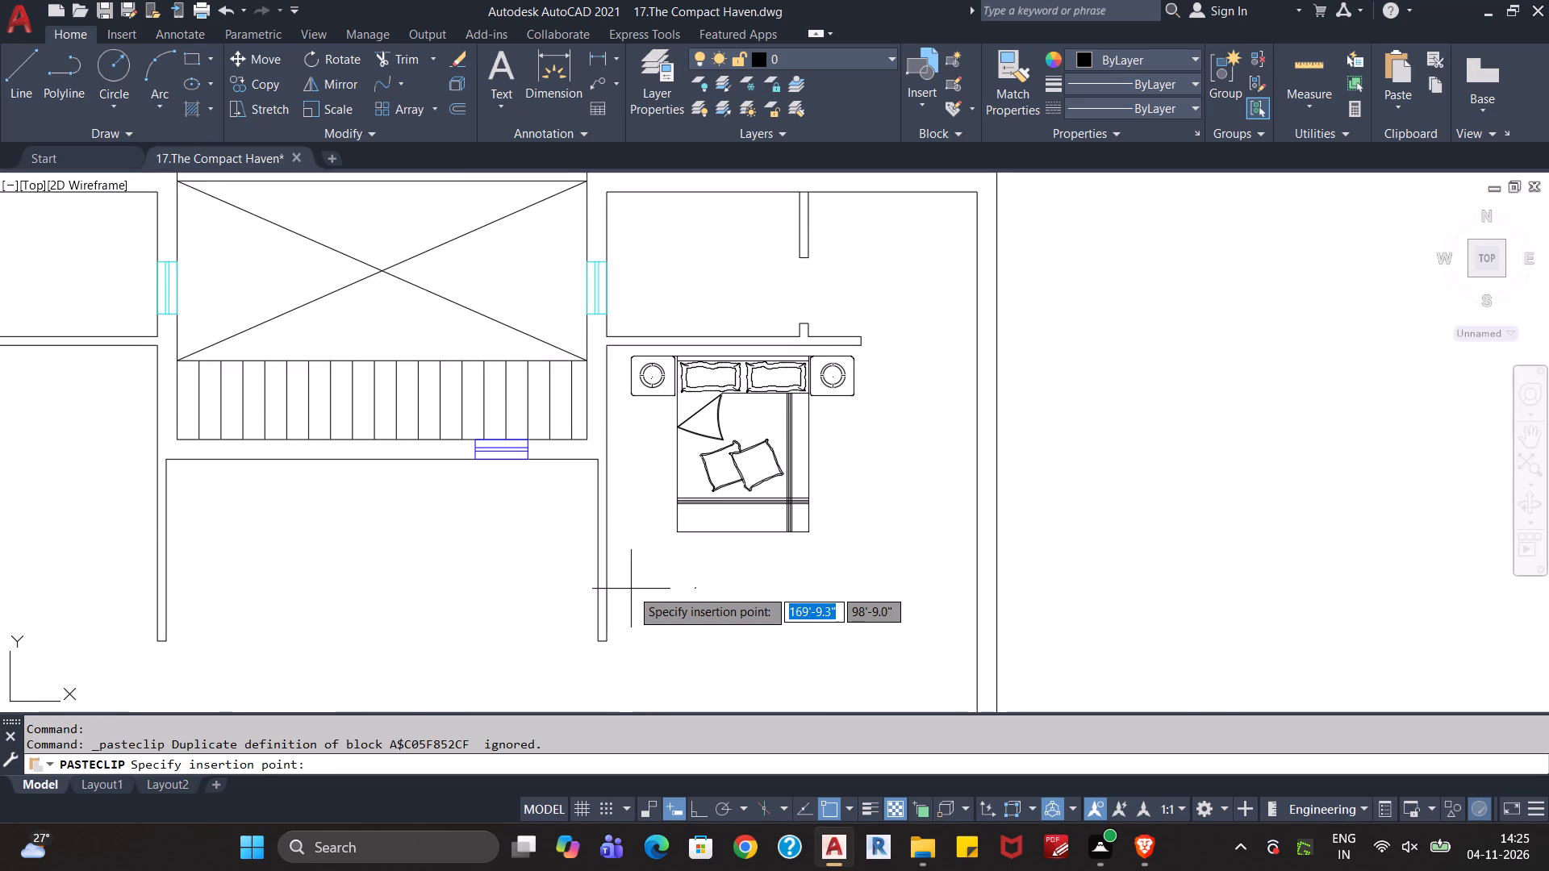
{"action": "scroll", "coordinate": [631, 589], "scroll_direction": "up", "scroll_amount": 1}
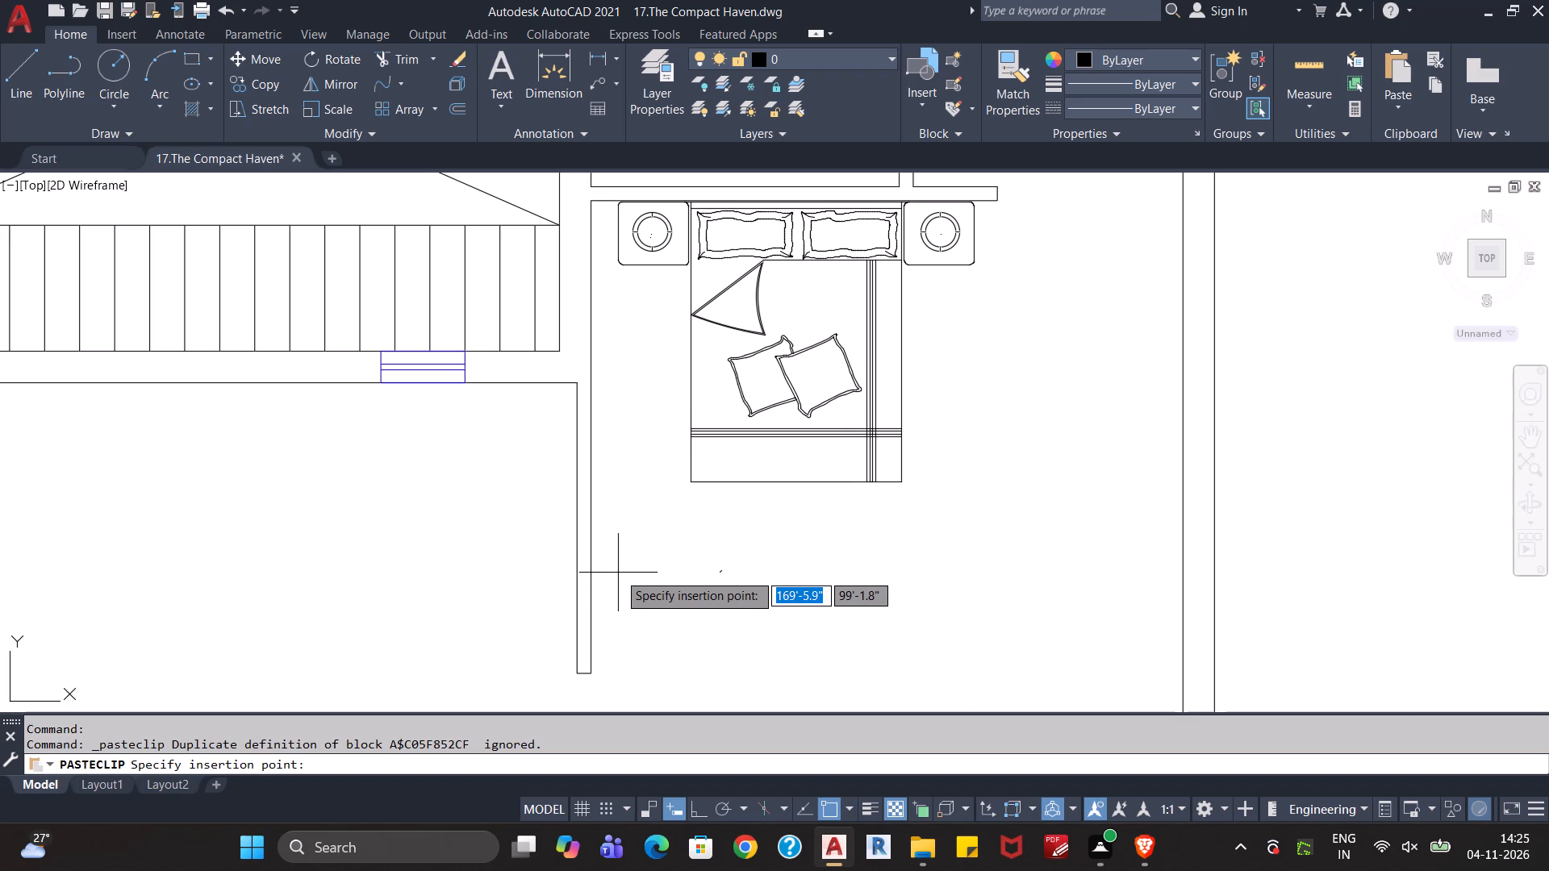
{"action": "left_click", "coordinate": [618, 574]}
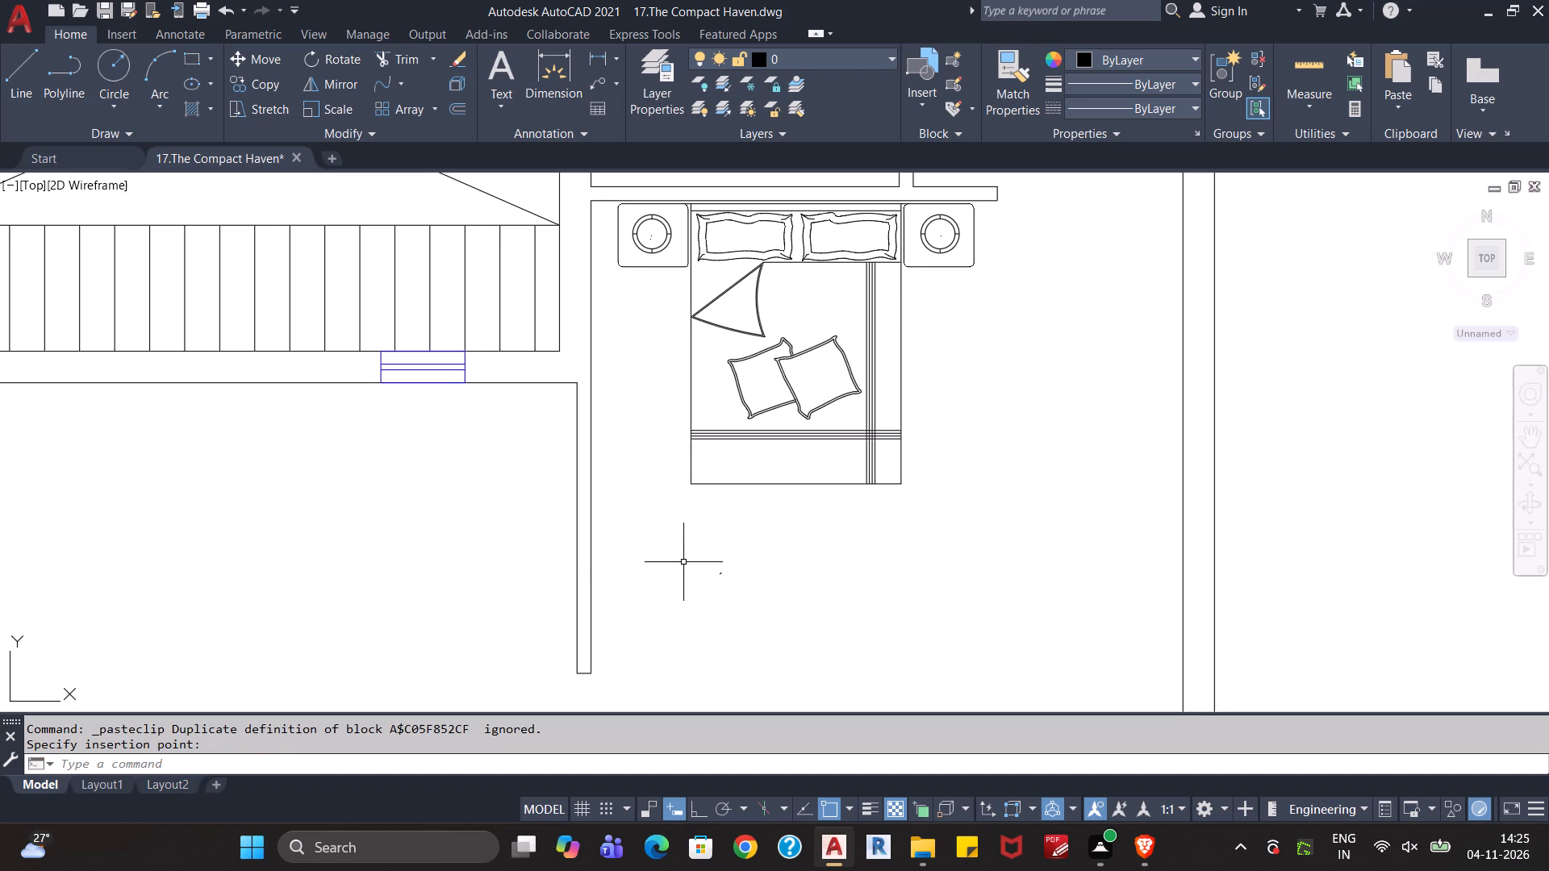
Paste a second copy of the bed in the left-hand bedroom with its headboard just below the partition wall.
{"action": "scroll", "coordinate": [741, 545], "scroll_direction": "down", "scroll_amount": 1}
{"action": "middle_click_drag", "start_coordinate": [840, 580], "coordinate": [853, 536]}
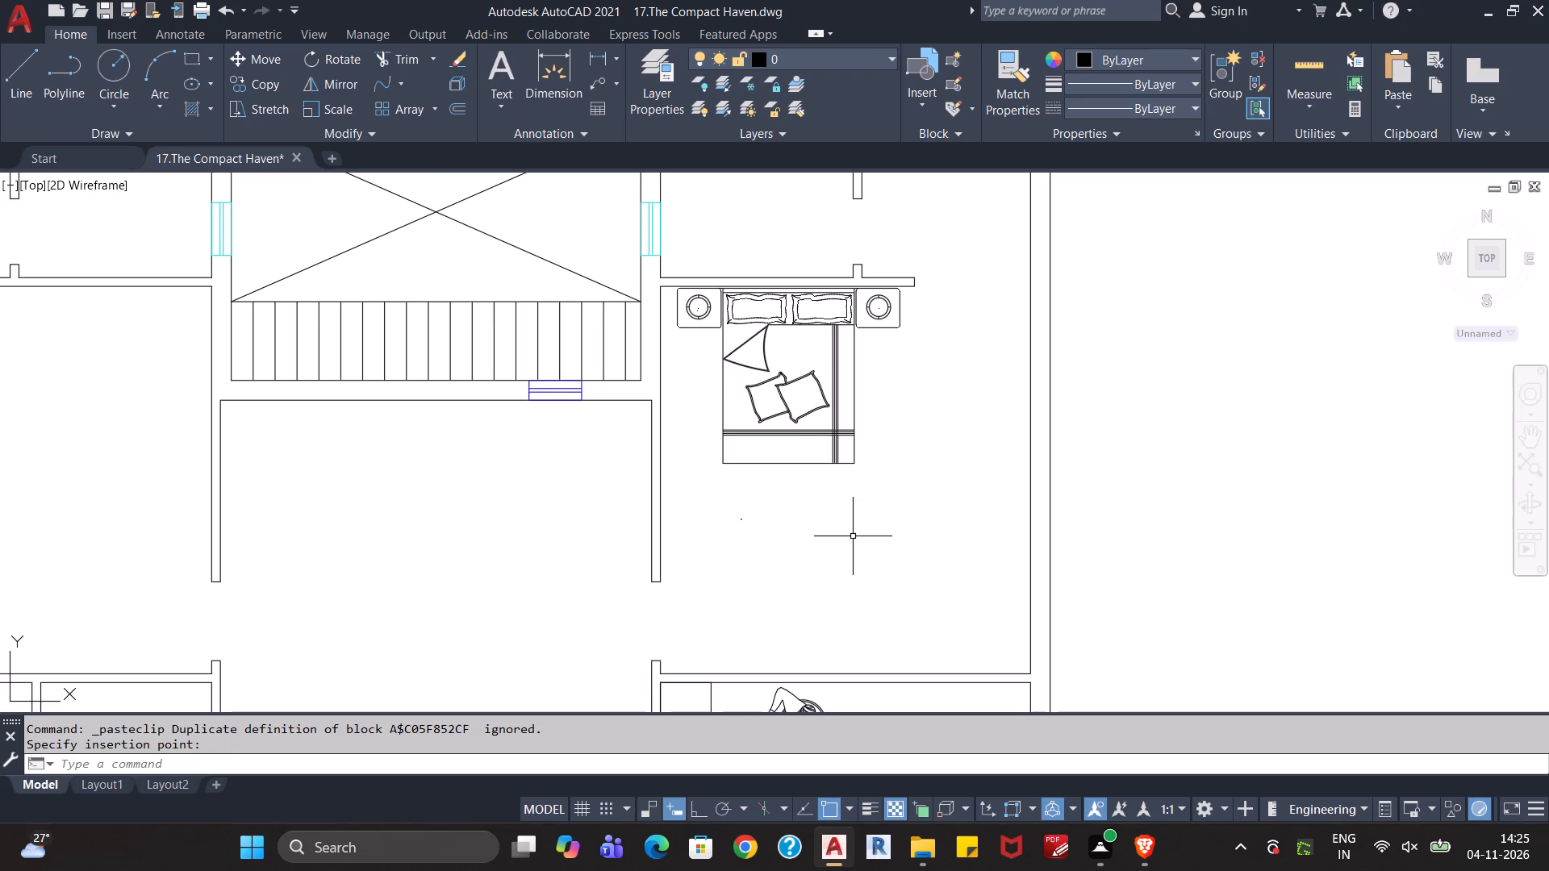
{"action": "middle_click_drag", "start_coordinate": [858, 548], "coordinate": [871, 500]}
{"action": "scroll", "coordinate": [871, 500], "scroll_direction": "down", "scroll_amount": 1}
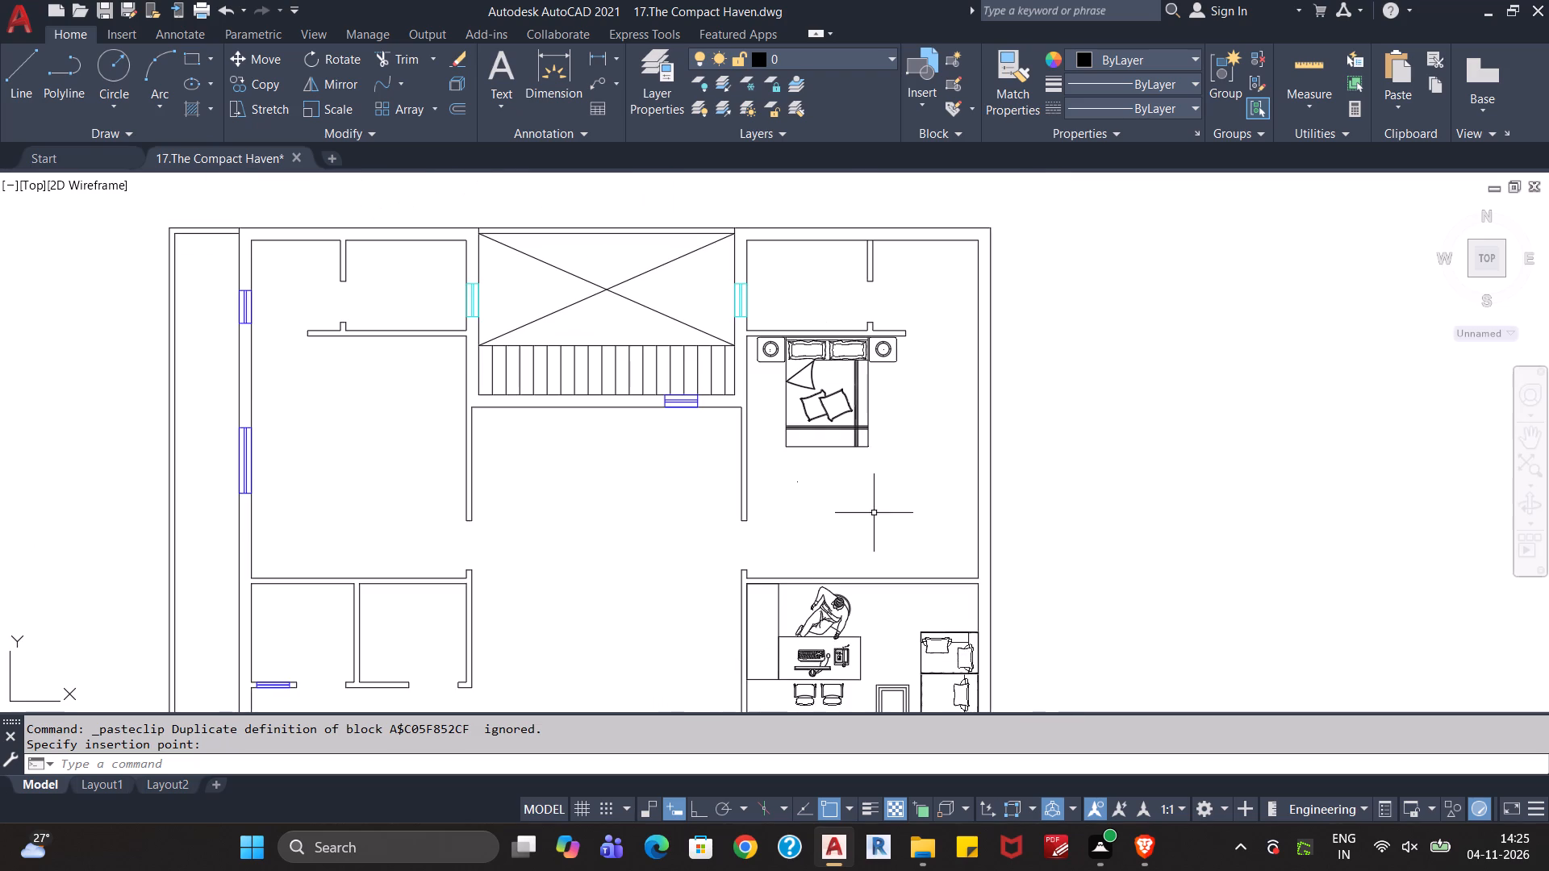
{"action": "middle_click_drag", "start_coordinate": [879, 520], "coordinate": [879, 473]}
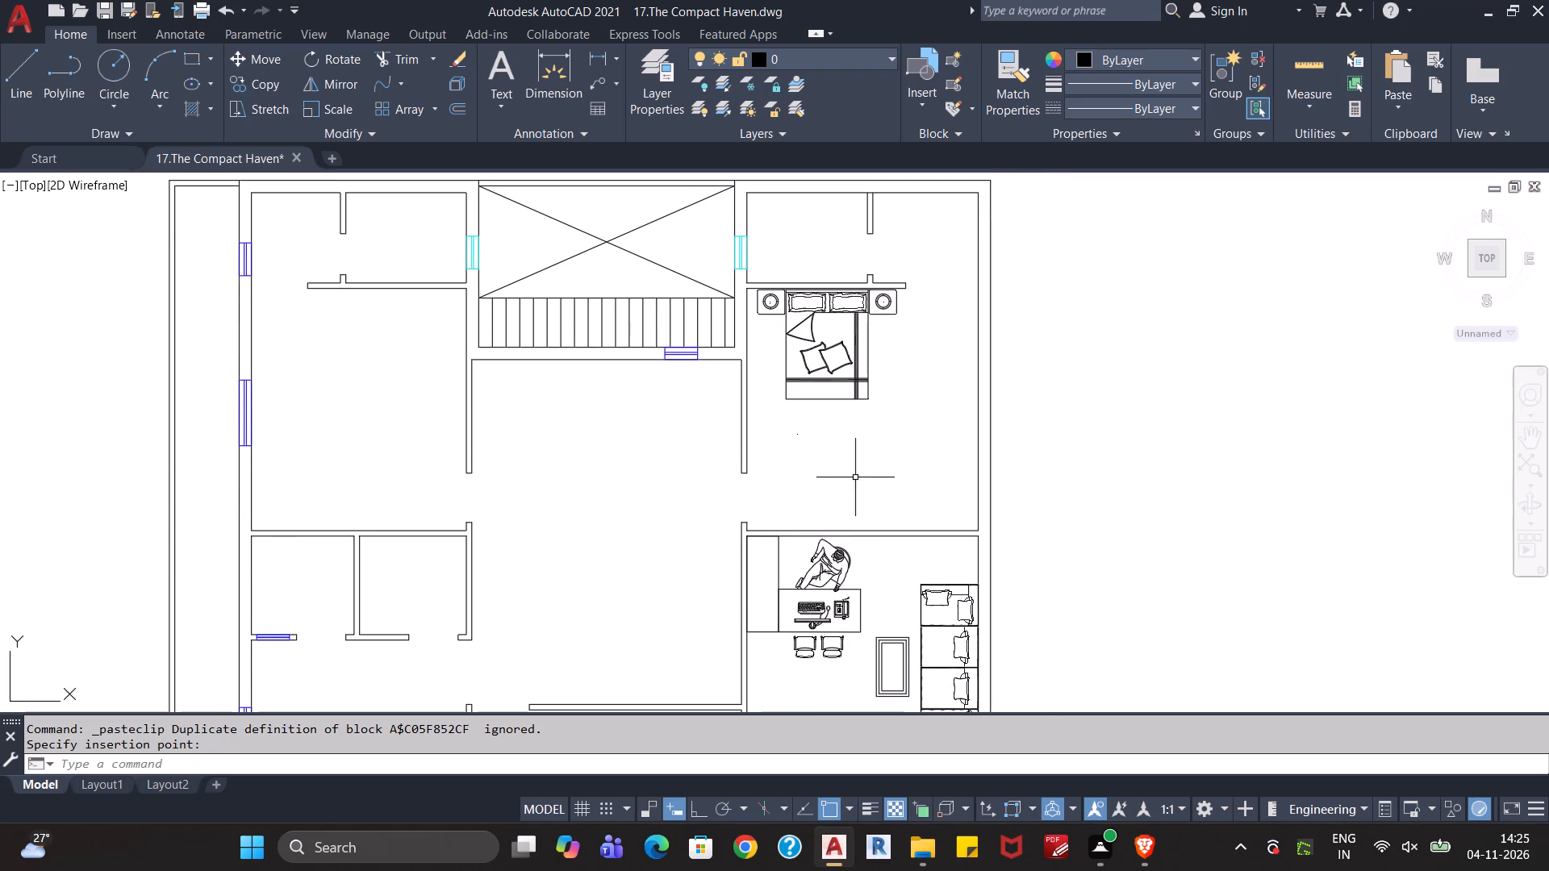
{"action": "key", "text": "ctrl+v"}
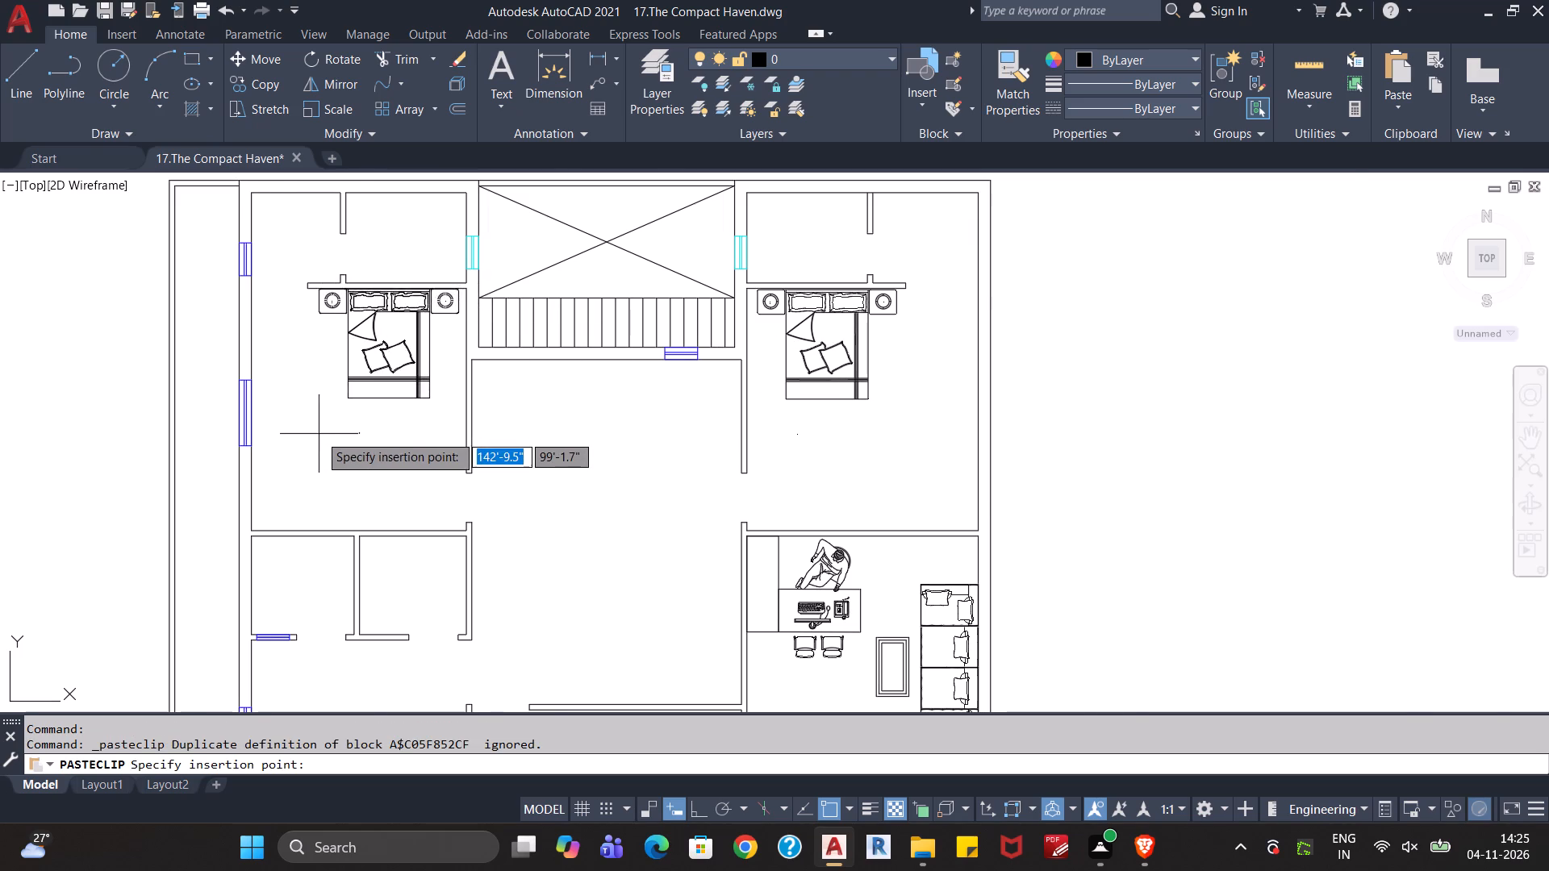
{"action": "scroll", "coordinate": [319, 434], "scroll_direction": "up", "scroll_amount": 2}
{"action": "middle_click_drag", "start_coordinate": [336, 433], "coordinate": [307, 583]}
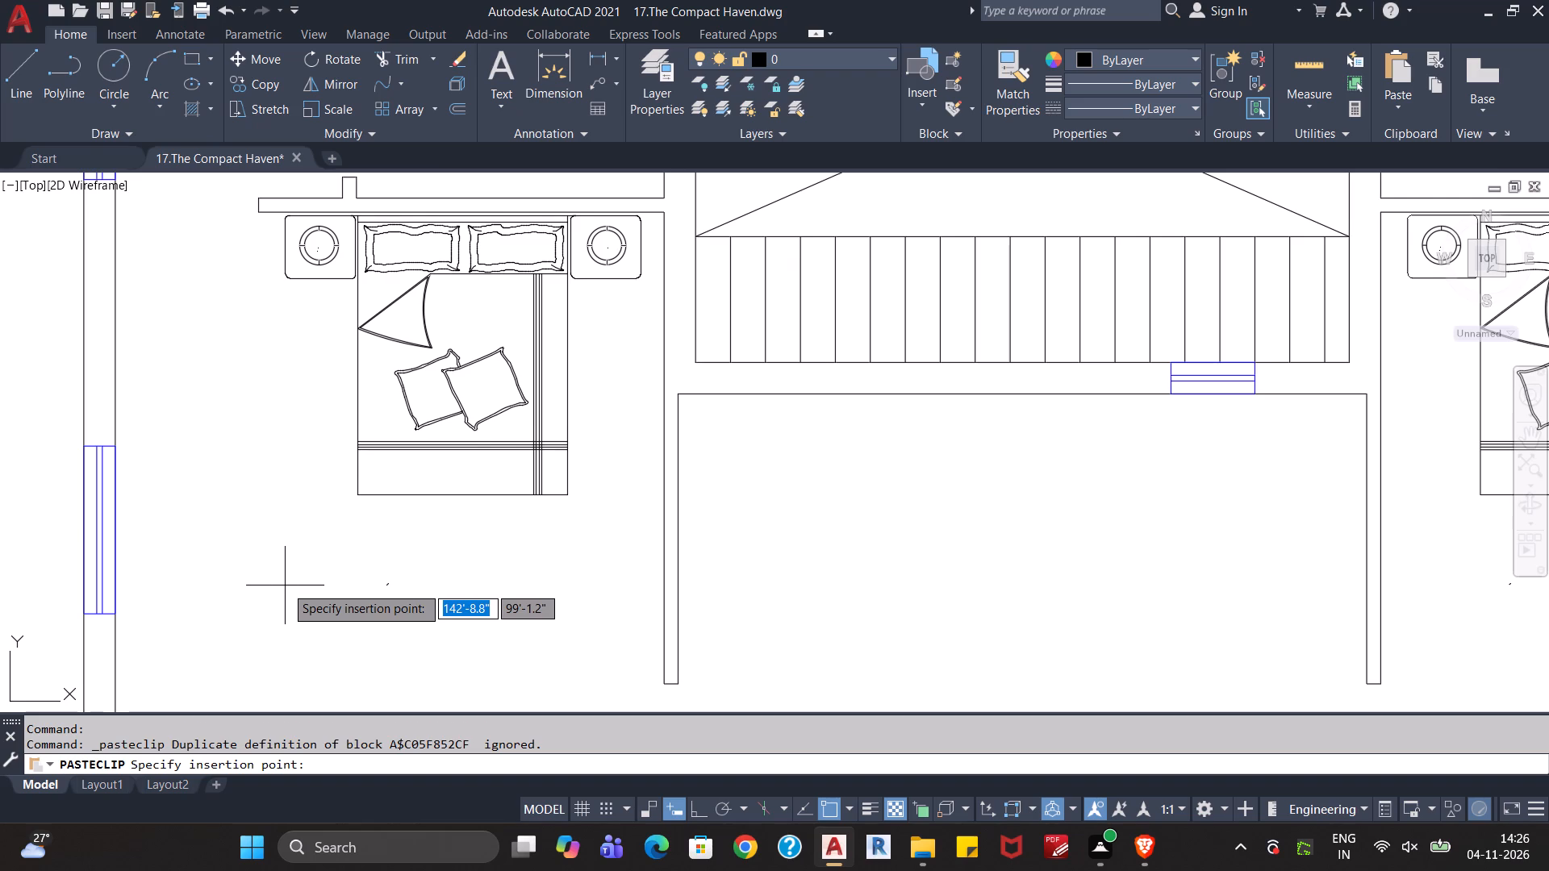
{"action": "left_click", "coordinate": [285, 586]}
Draw a vertical construction line through the upper-right corner of the left-hand bed's headboard, beside the nightstand.
{"action": "scroll", "coordinate": [548, 351], "scroll_direction": "up", "scroll_amount": 2}
{"action": "scroll", "coordinate": [628, 328], "scroll_direction": "up", "scroll_amount": 1}
{"action": "middle_click_drag", "start_coordinate": [631, 327], "coordinate": [577, 613]}
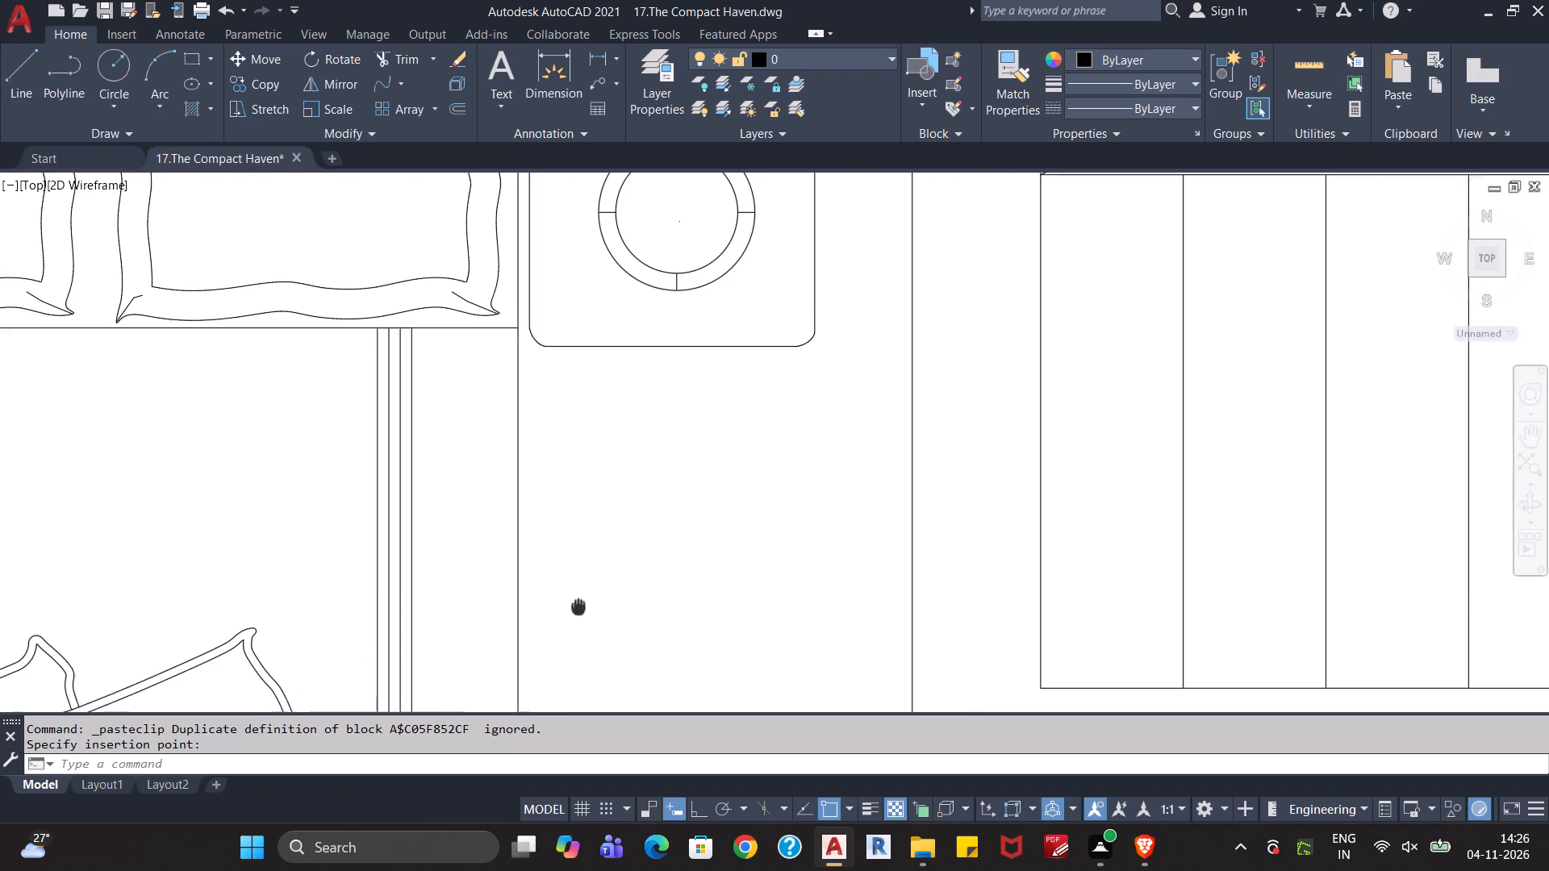
{"action": "middle_click_drag", "start_coordinate": [577, 613], "coordinate": [574, 623]}
{"action": "middle_click_drag", "start_coordinate": [575, 521], "coordinate": [571, 666]}
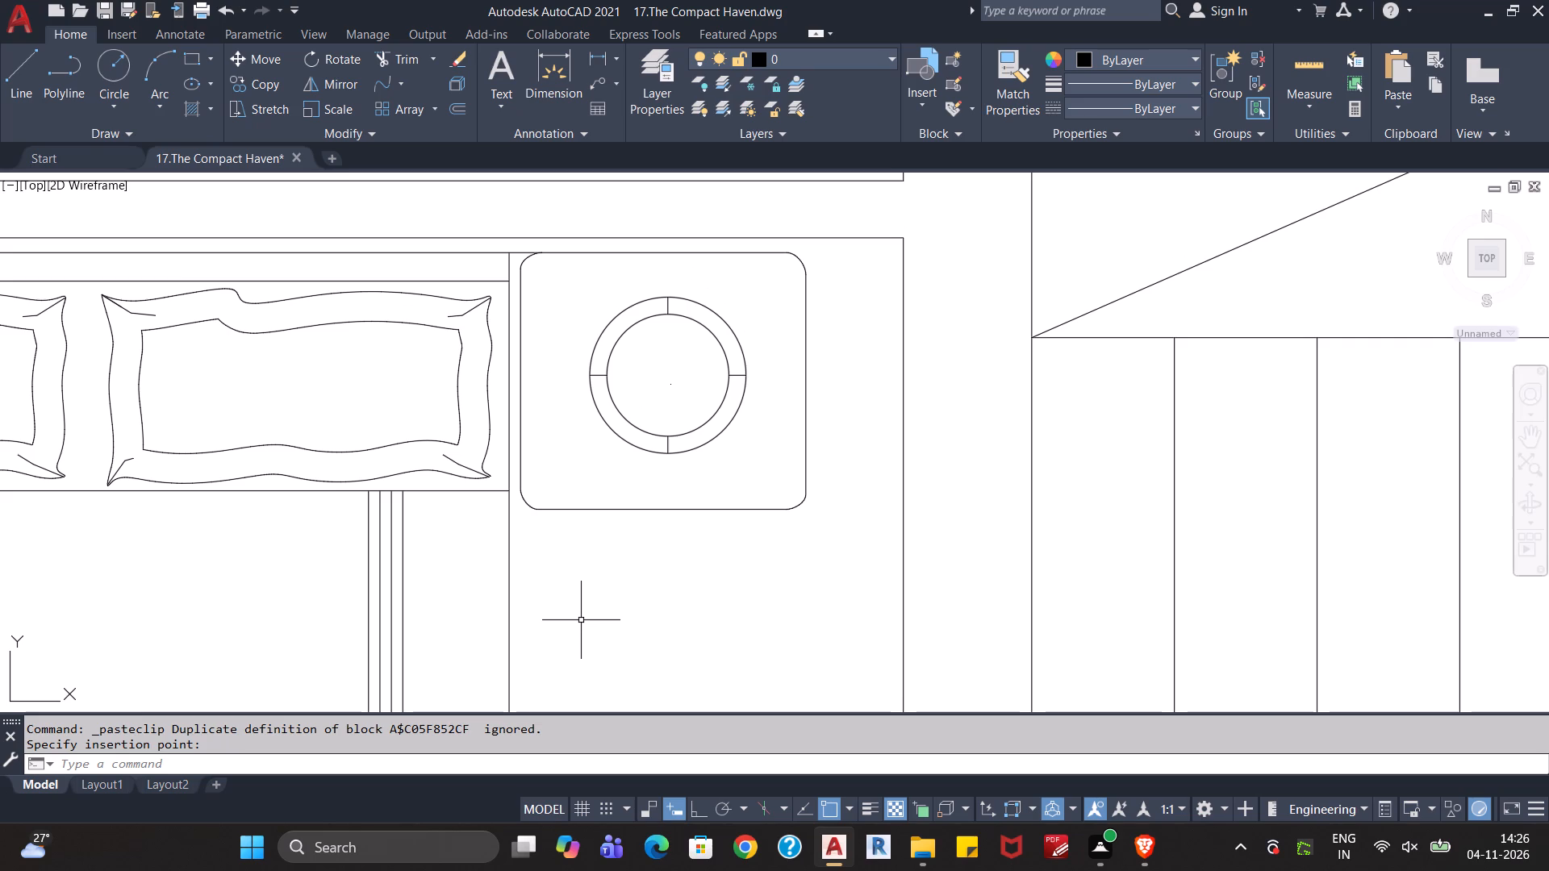
{"action": "scroll", "coordinate": [582, 619], "scroll_direction": "down", "scroll_amount": 1}
{"action": "middle_click_drag", "start_coordinate": [615, 622], "coordinate": [654, 512]}
{"action": "scroll", "coordinate": [654, 511], "scroll_direction": "down", "scroll_amount": 2}
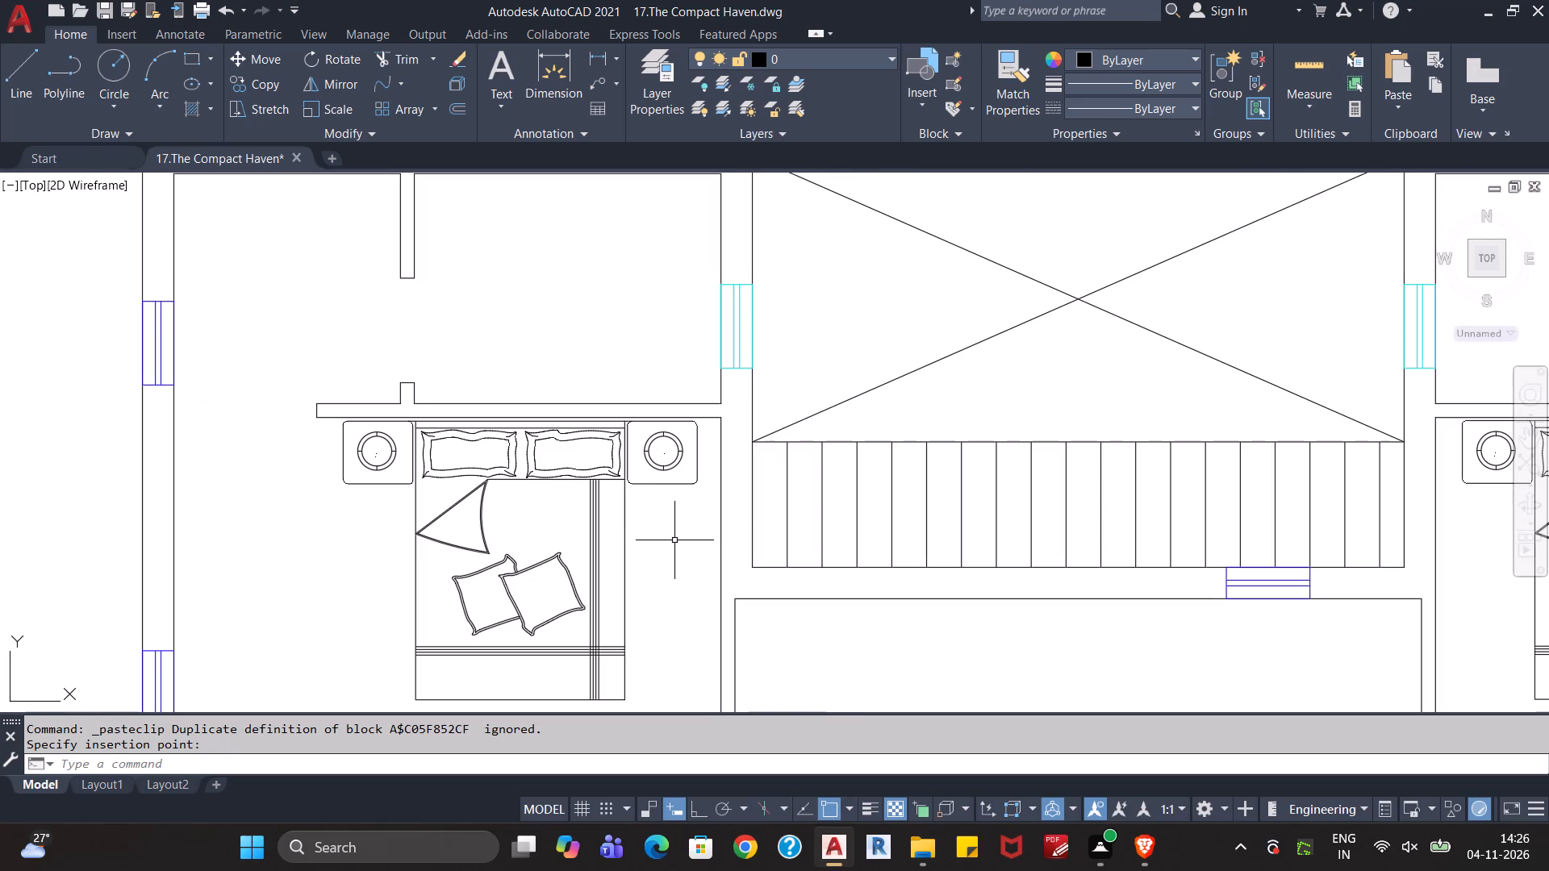
{"action": "type", "text": "xl"}
{"action": "key", "text": "Return"}
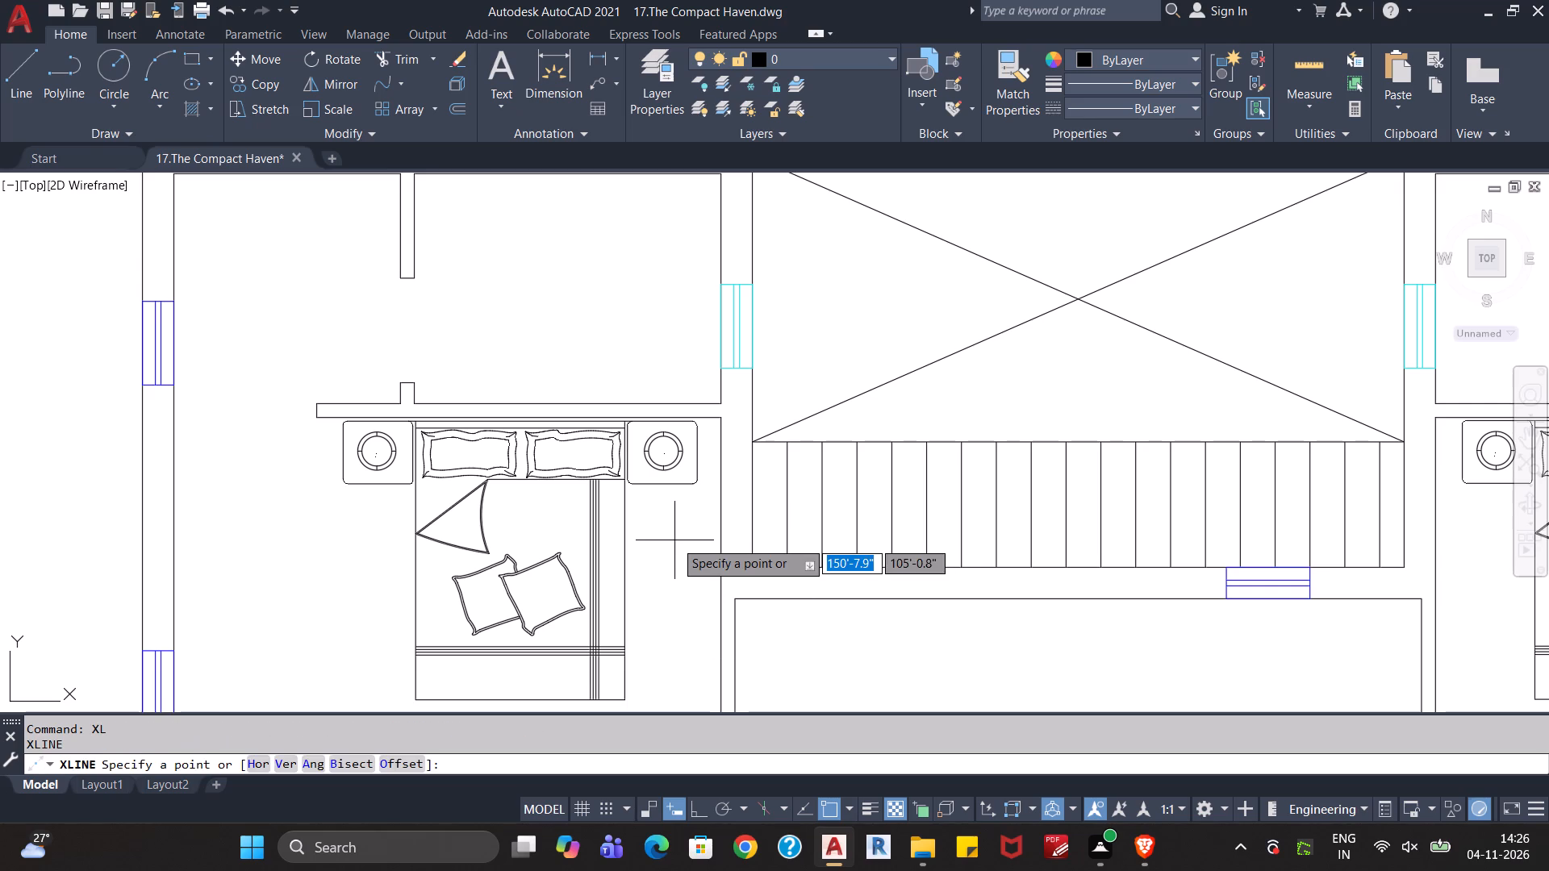
{"action": "key", "text": "v"}
{"action": "key", "text": "Return"}
{"action": "scroll", "coordinate": [628, 412], "scroll_direction": "up", "scroll_amount": 4}
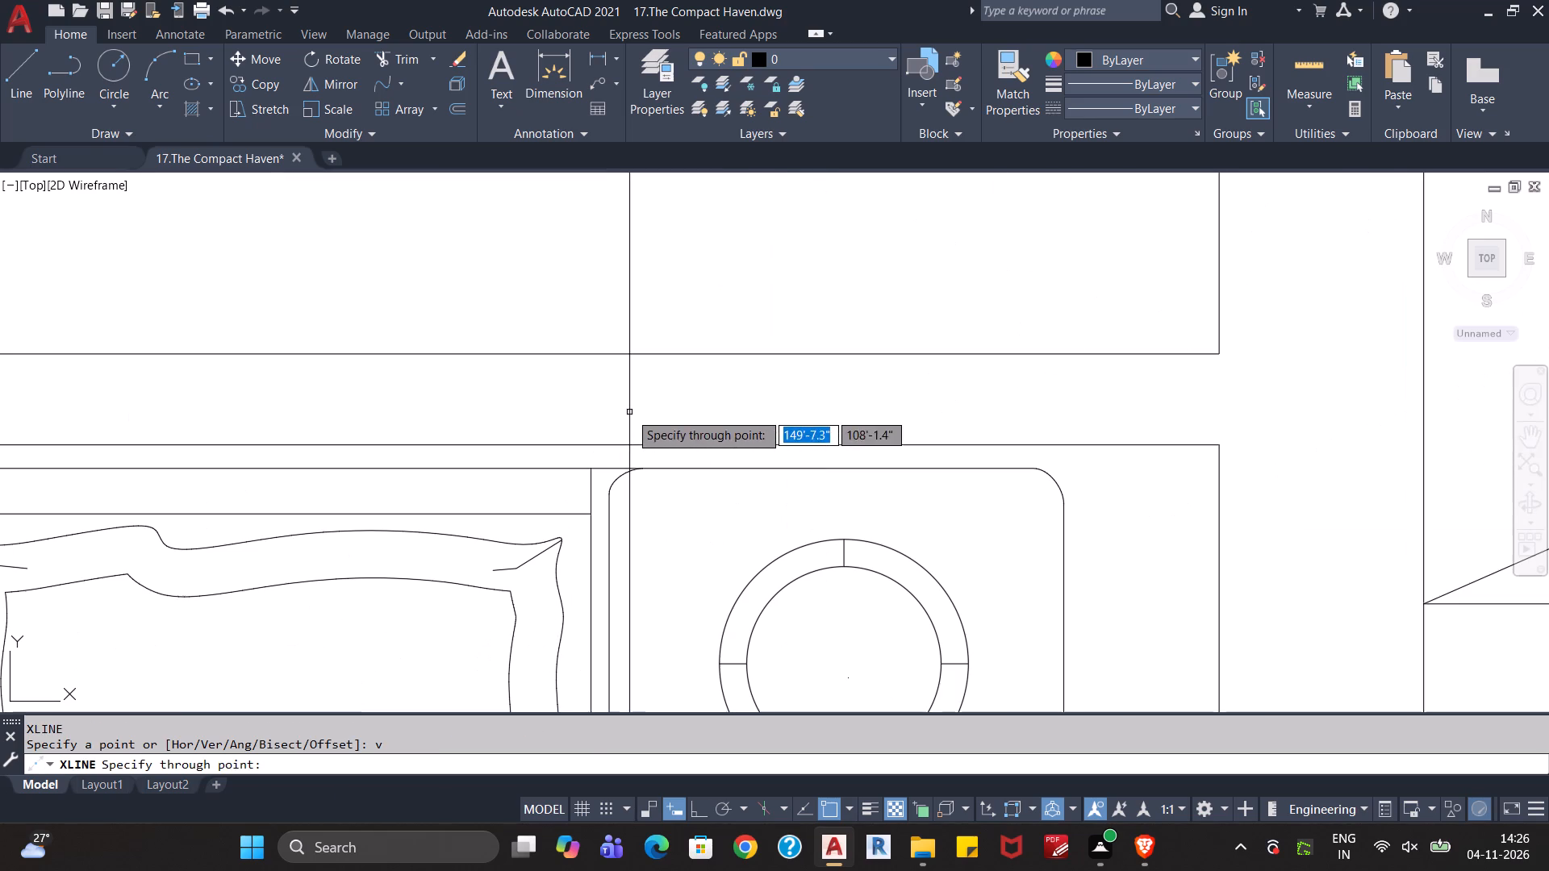
{"action": "left_click", "coordinate": [591, 471]}
Add another vertical construction line through the upper-left corner of the right-hand bed's headboard and finish the XLINE command.
{"action": "scroll", "coordinate": [735, 477], "scroll_direction": "down", "scroll_amount": 2}
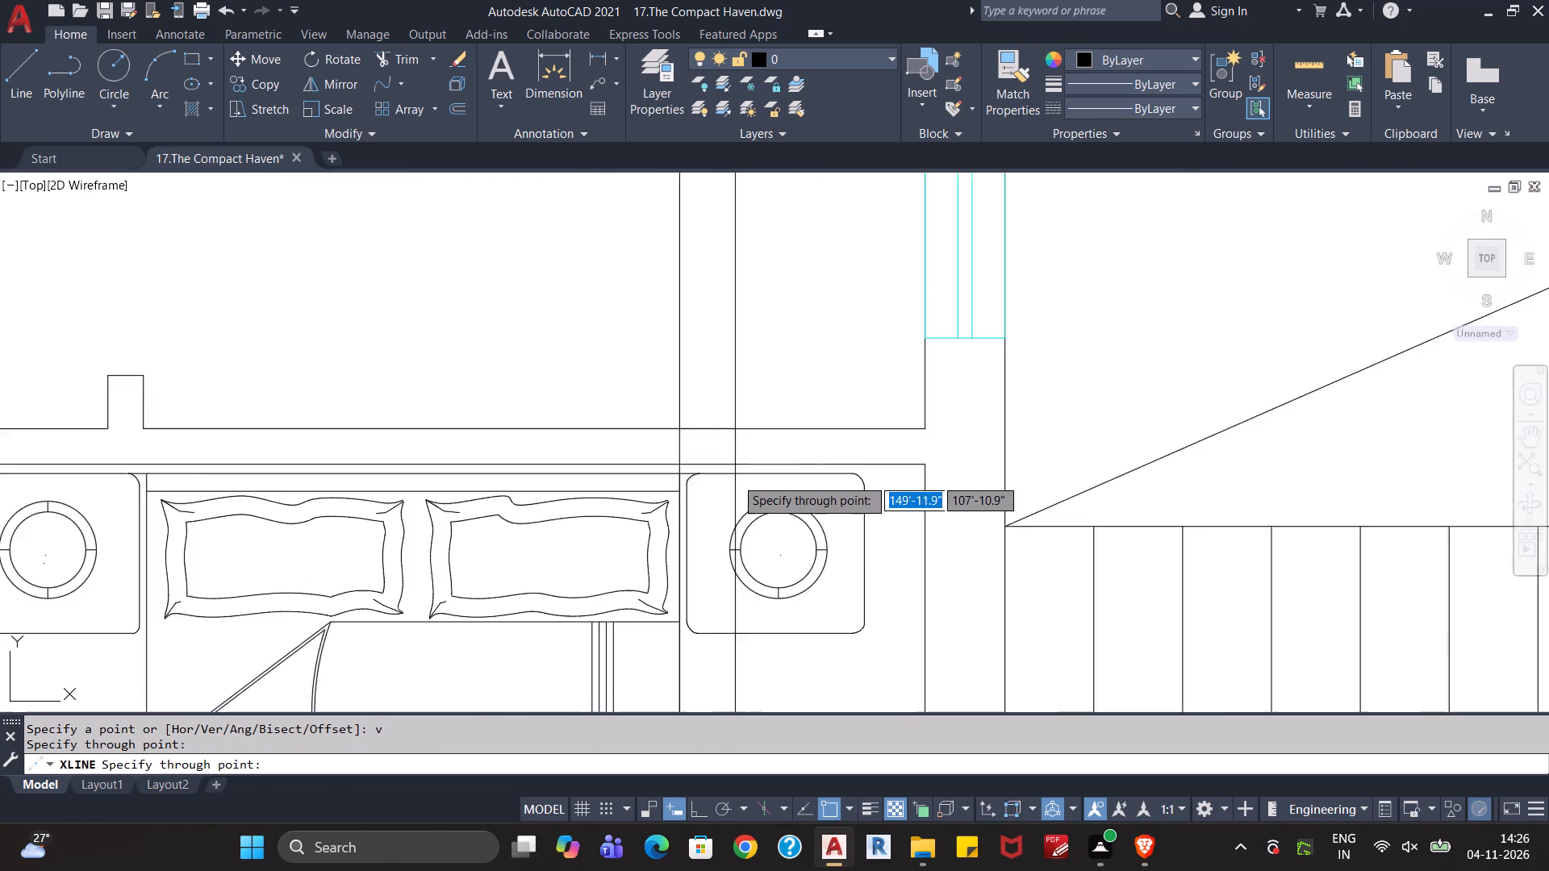
{"action": "scroll", "coordinate": [735, 477], "scroll_direction": "down", "scroll_amount": 1}
{"action": "middle_click_drag", "start_coordinate": [1107, 423], "coordinate": [389, 419]}
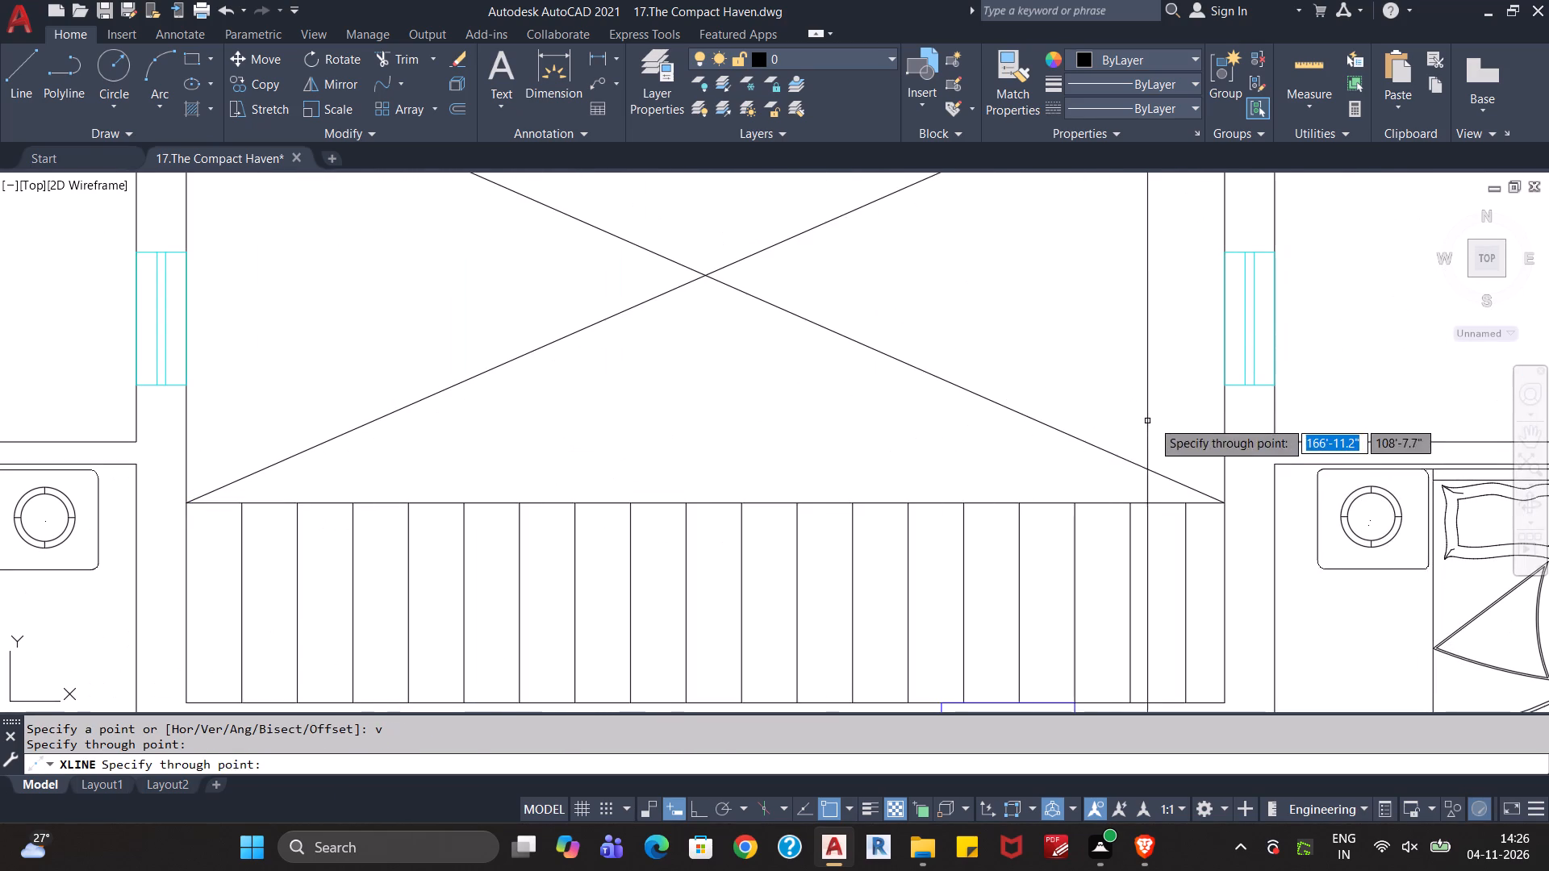
{"action": "middle_click_drag", "start_coordinate": [1150, 419], "coordinate": [413, 430]}
{"action": "scroll", "coordinate": [679, 490], "scroll_direction": "up", "scroll_amount": 5}
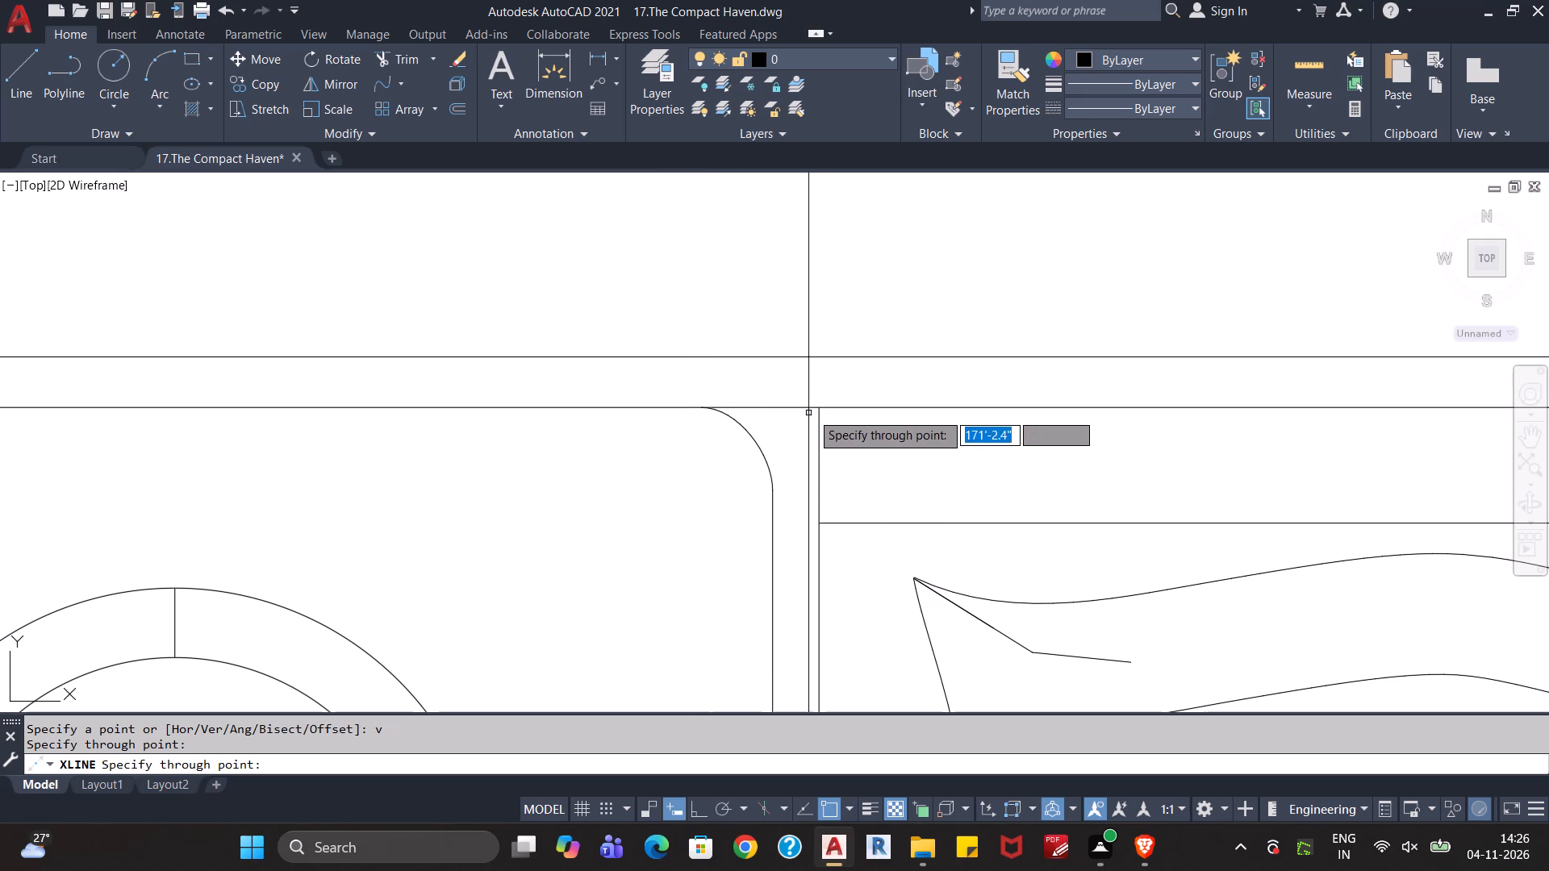
{"action": "left_click", "coordinate": [819, 406]}
{"action": "scroll", "coordinate": [892, 458], "scroll_direction": "down", "scroll_amount": 2}
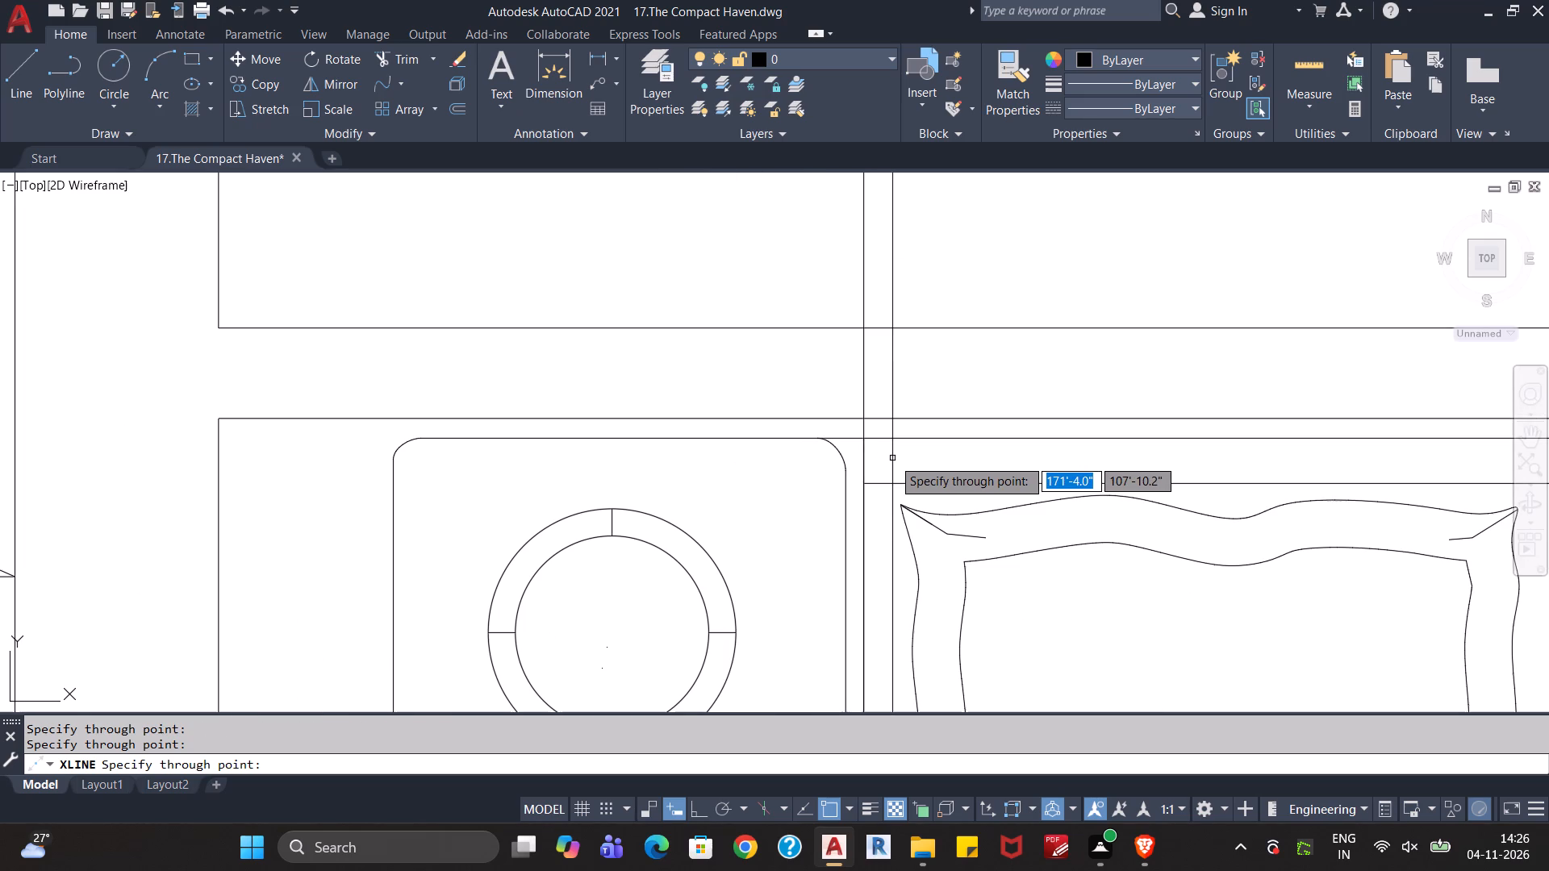
{"action": "key", "text": "Escape"}
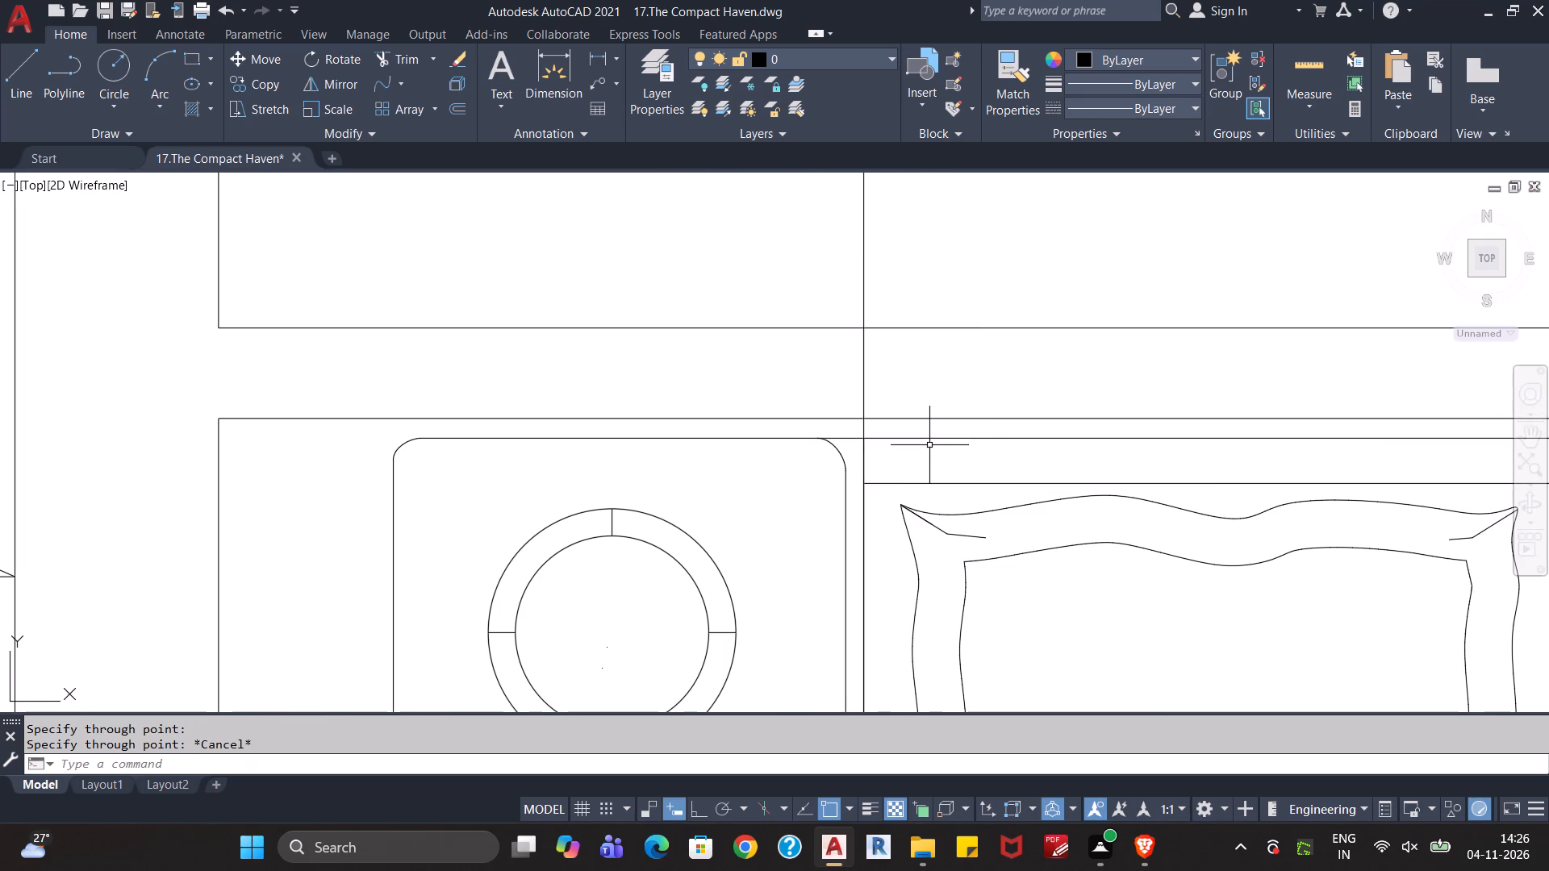
Move the right-hand bed straight up from its headboard corner to where the construction line meets the wall's lower face.
{"action": "left_click", "coordinate": [896, 440]}
{"action": "key", "text": "m"}
{"action": "key", "text": "Return"}
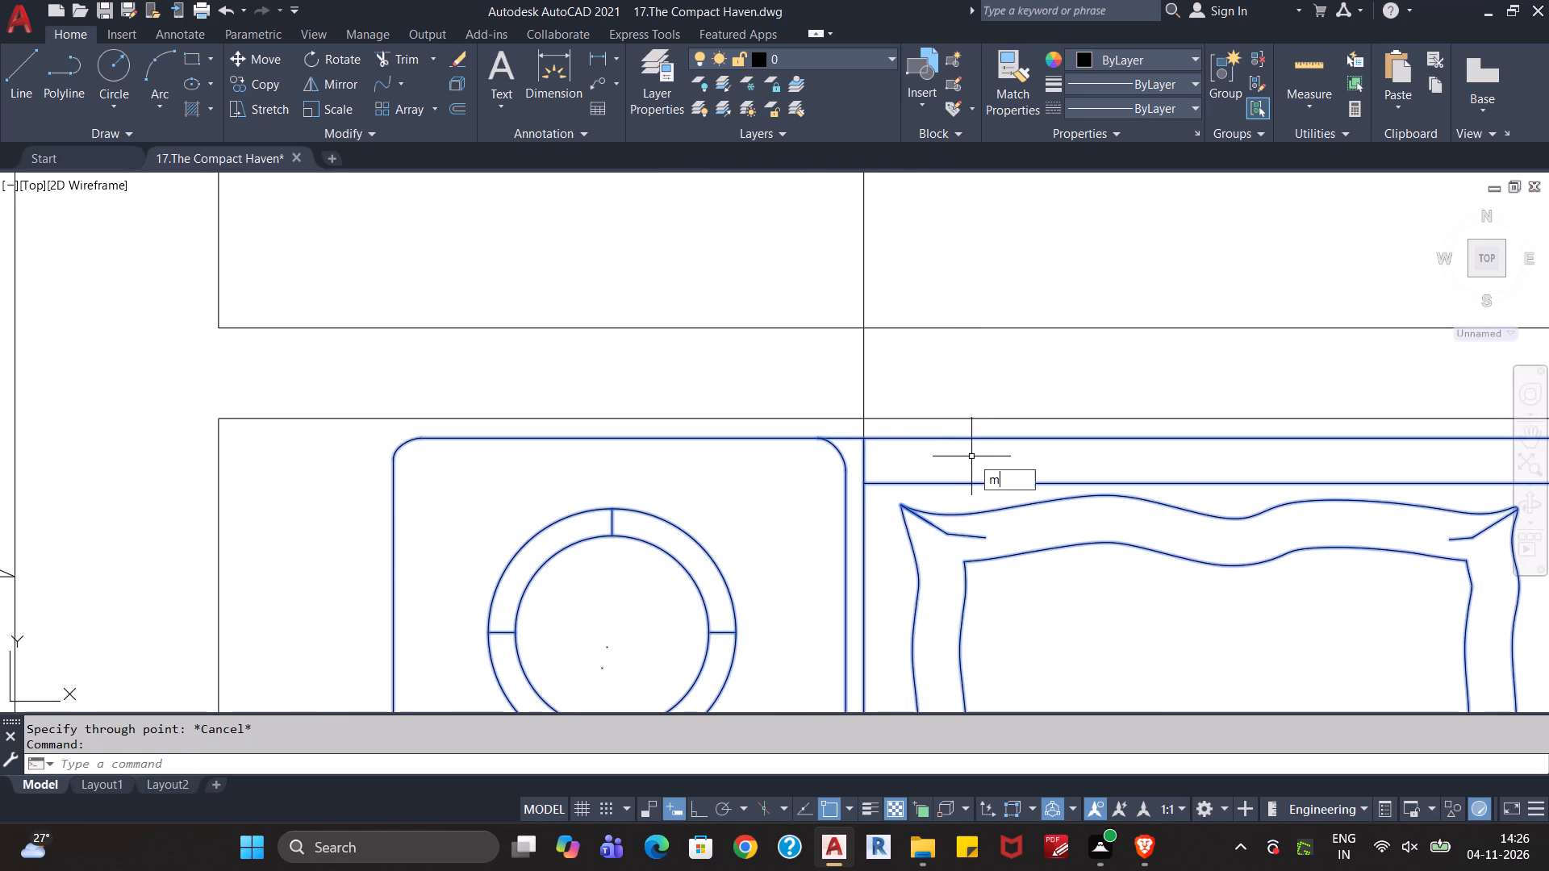
{"action": "left_click", "coordinate": [866, 435]}
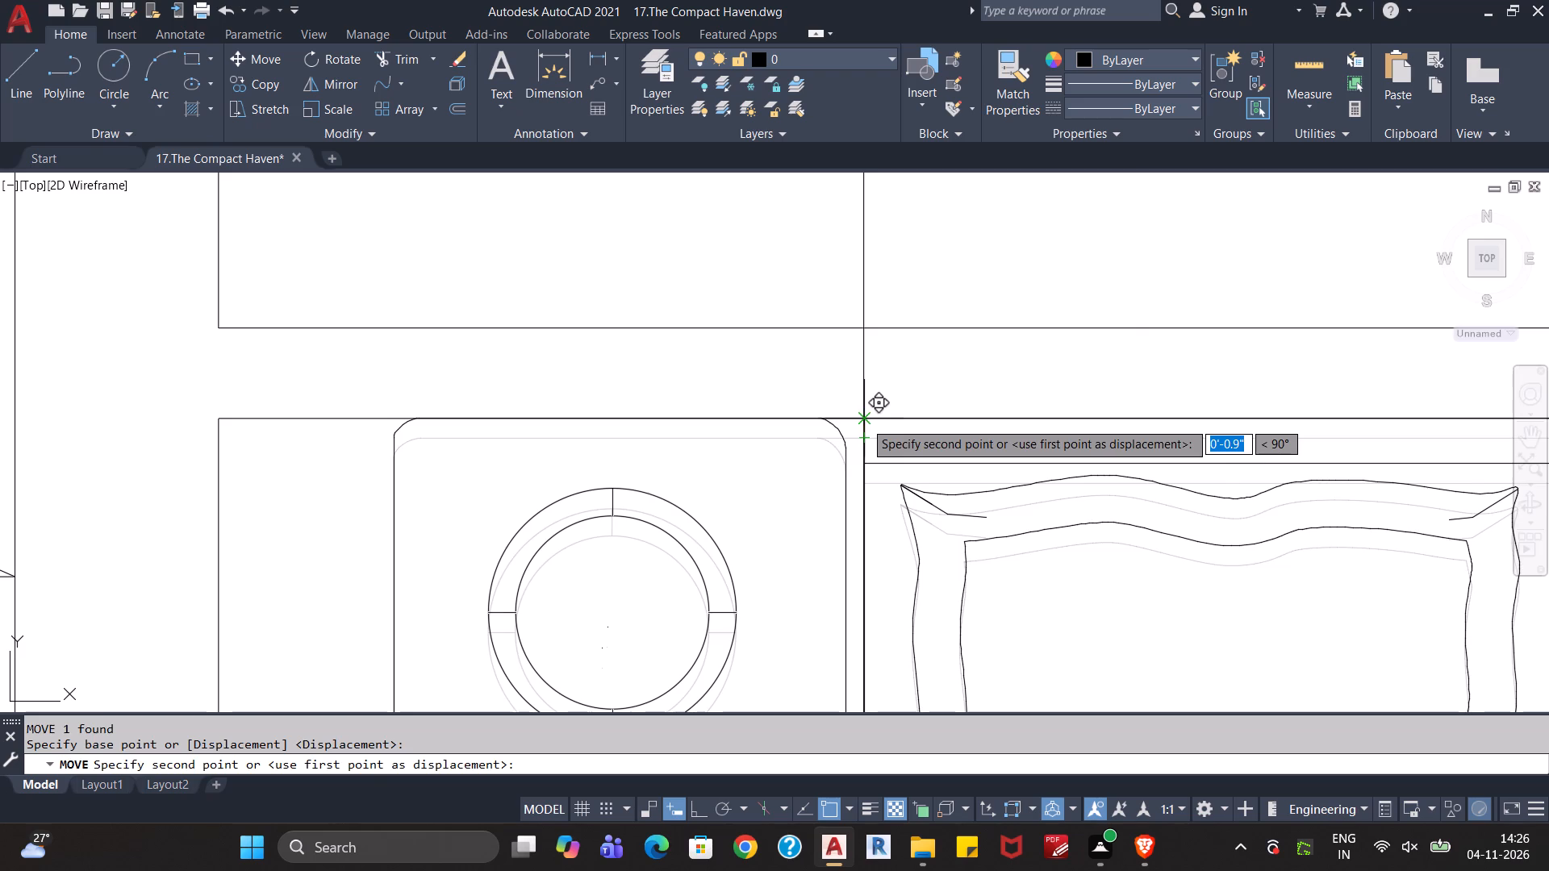
{"action": "left_click", "coordinate": [864, 421]}
{"action": "scroll", "coordinate": [878, 465], "scroll_direction": "down", "scroll_amount": 1}
{"action": "key", "text": "Escape"}
Erase the vertical construction line at the right-hand bed.
{"action": "scroll", "coordinate": [780, 508], "scroll_direction": "down", "scroll_amount": 3}
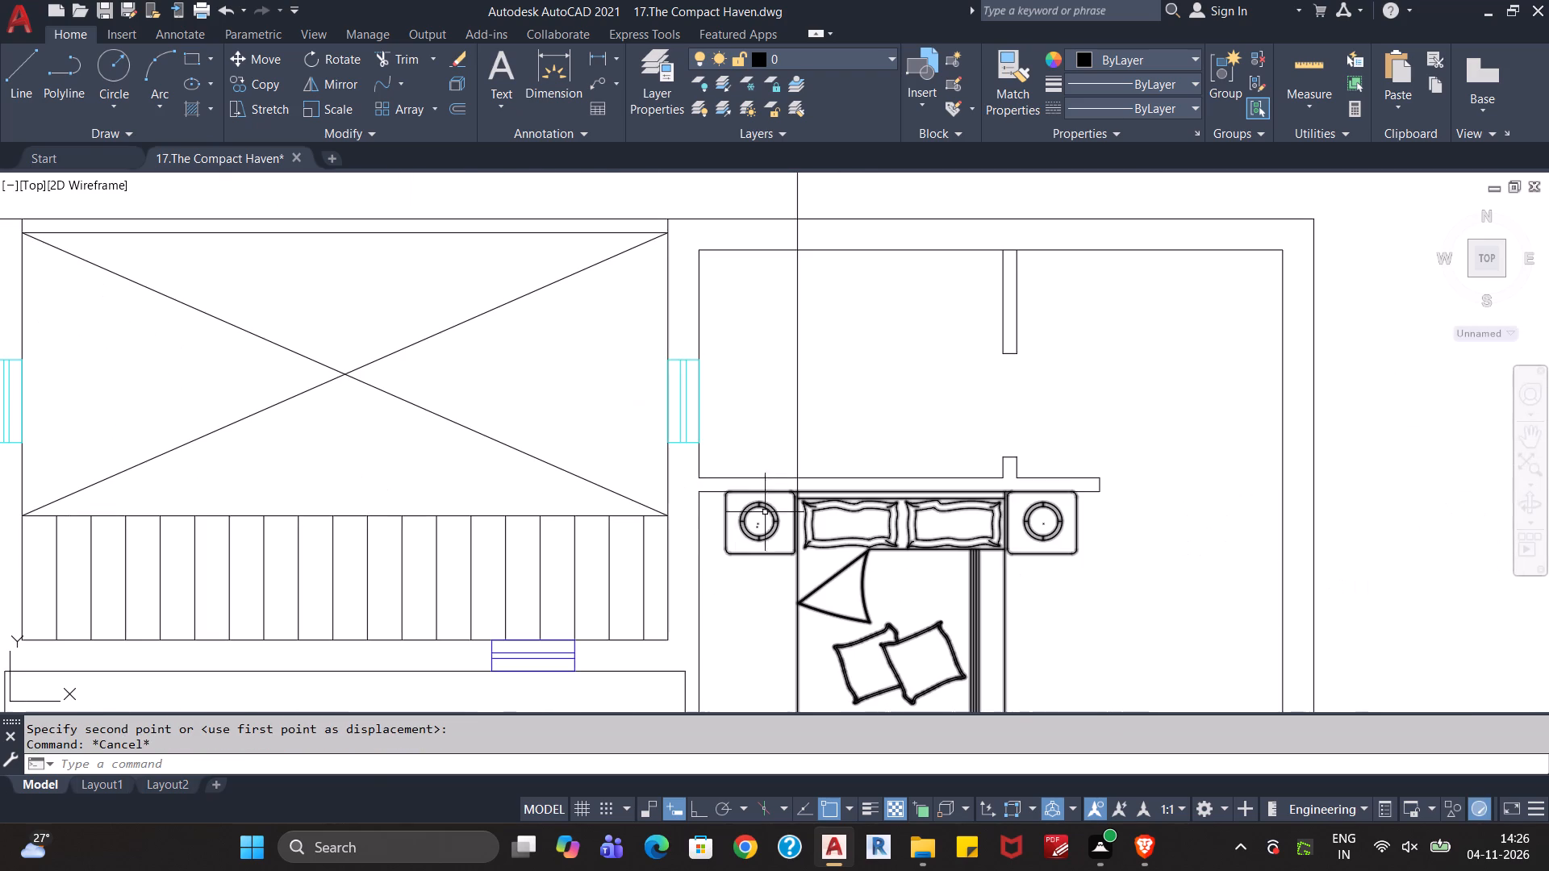
{"action": "left_click", "coordinate": [829, 444]}
{"action": "left_click", "coordinate": [764, 455]}
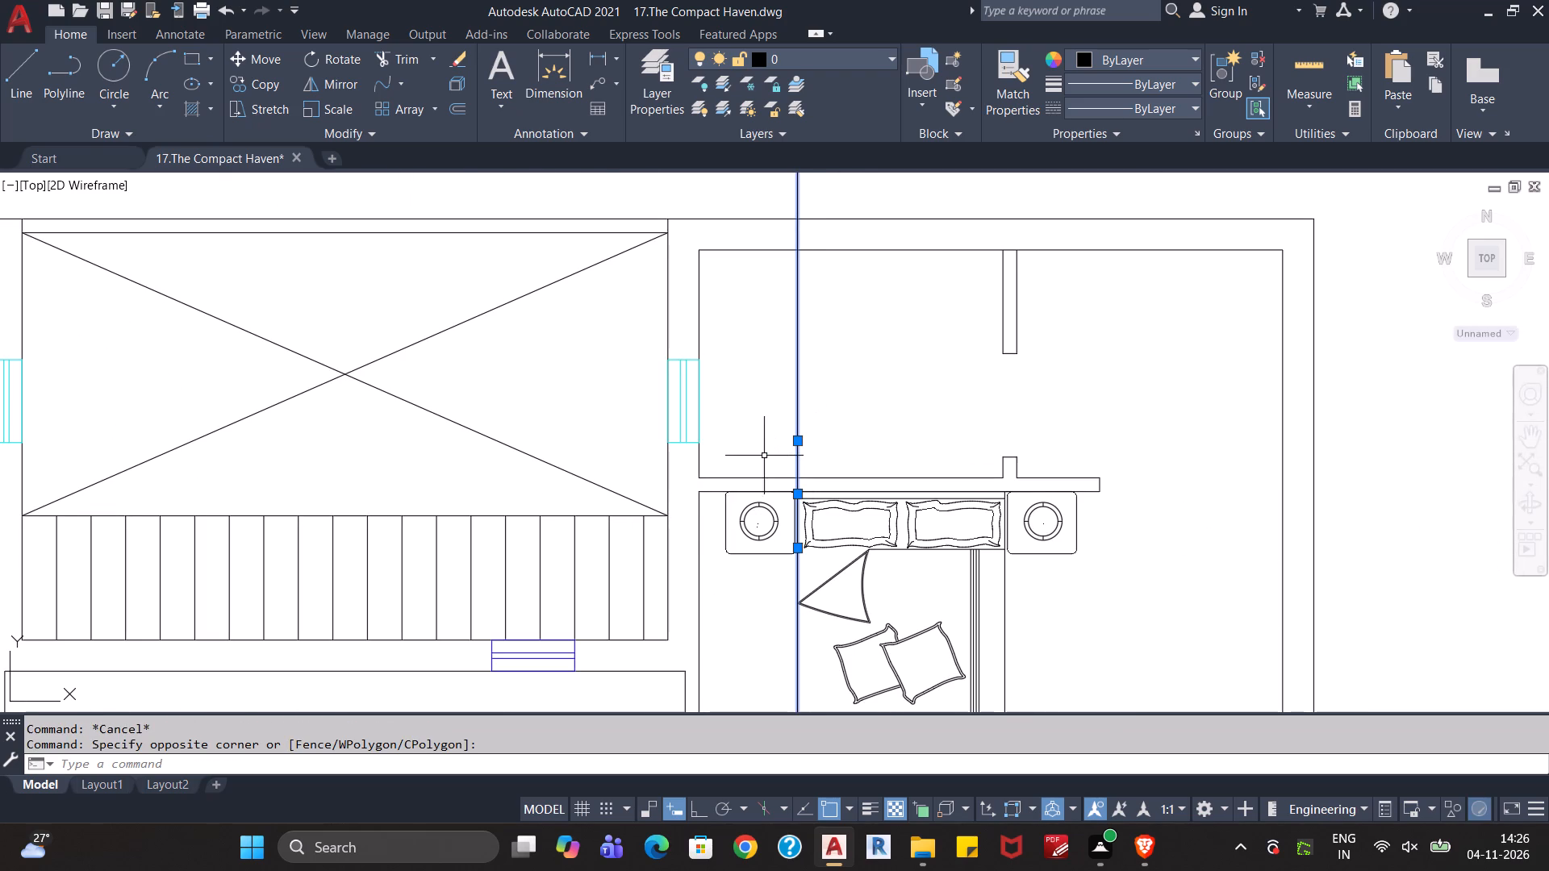
{"action": "key", "text": "Delete"}
Move the left-hand bed straight up from its headboard corner to where the construction line meets the wall's lower face.
{"action": "middle_click_drag", "start_coordinate": [315, 446], "coordinate": [872, 467]}
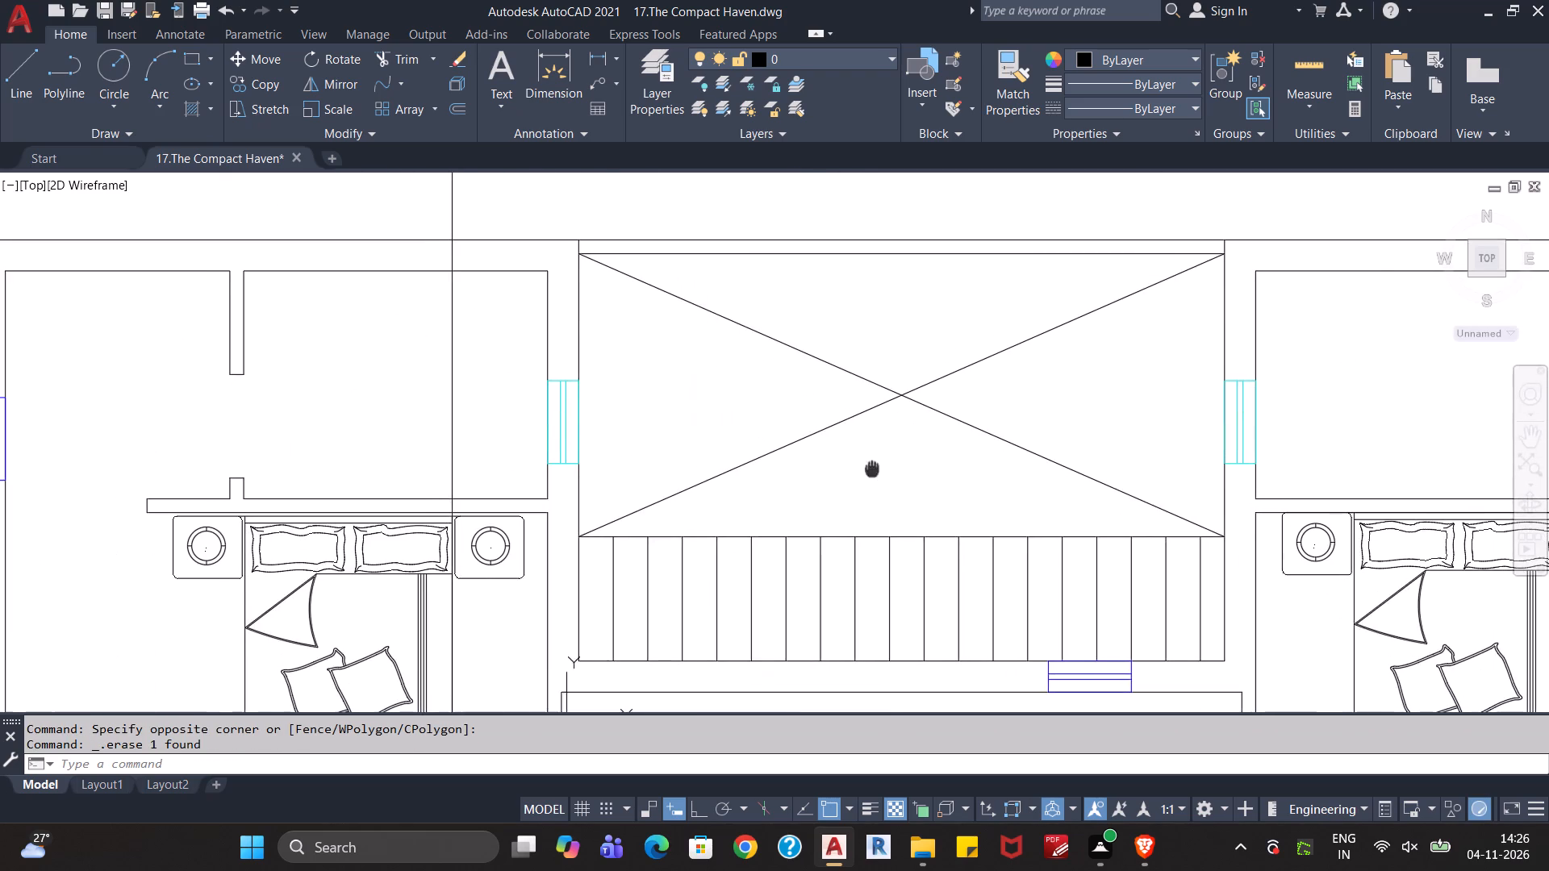
{"action": "scroll", "coordinate": [434, 479], "scroll_direction": "up", "scroll_amount": 3}
{"action": "middle_click_drag", "start_coordinate": [530, 573], "coordinate": [561, 436]}
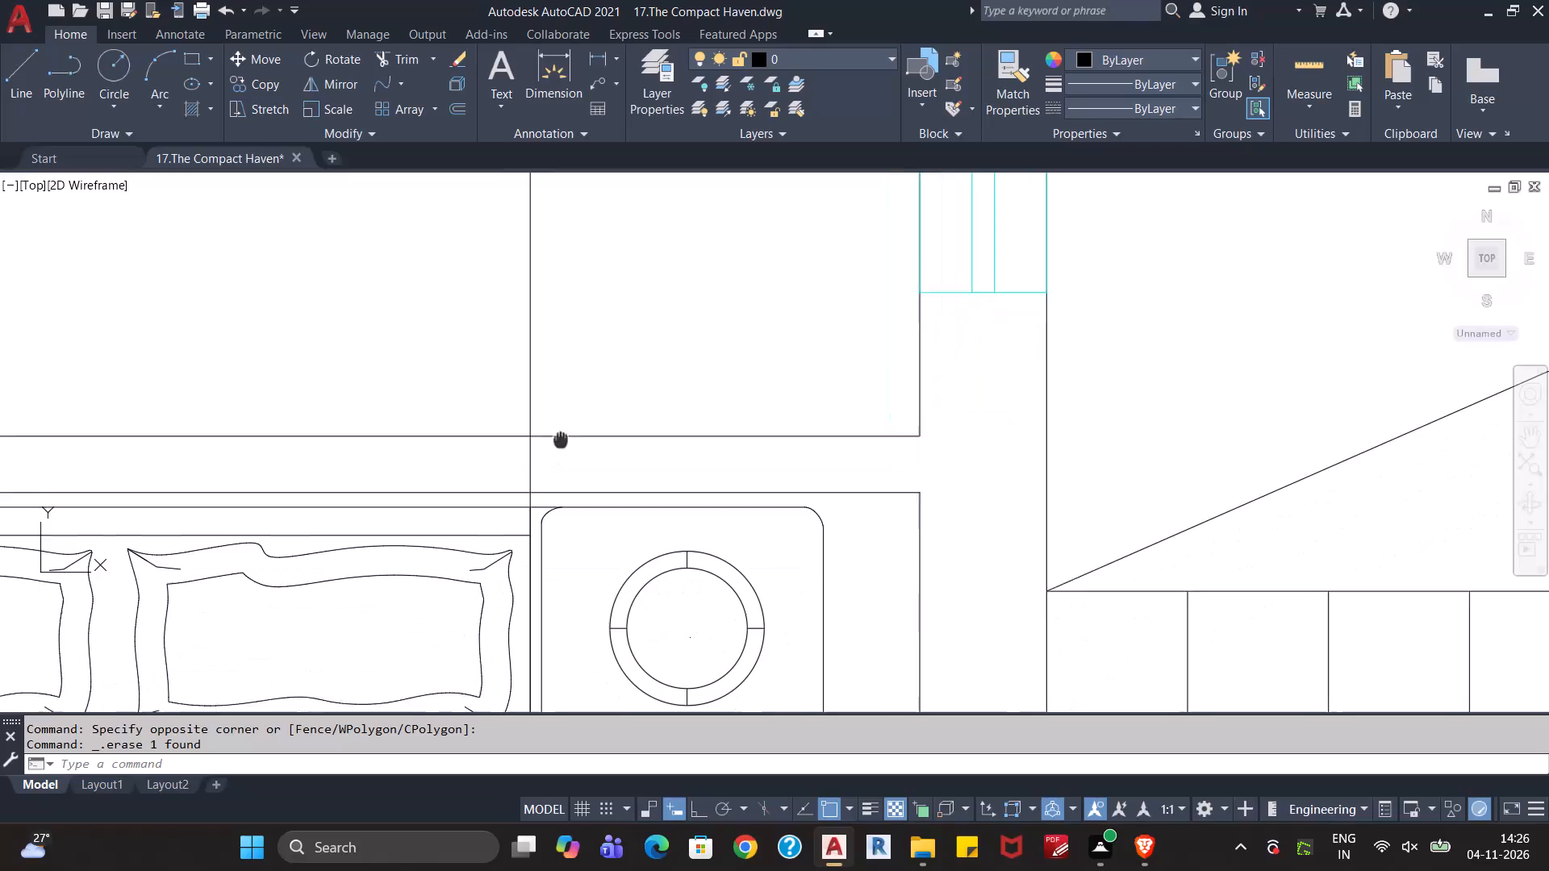
{"action": "middle_click_drag", "start_coordinate": [561, 436], "coordinate": [561, 433]}
{"action": "scroll", "coordinate": [555, 457], "scroll_direction": "up", "scroll_amount": 3}
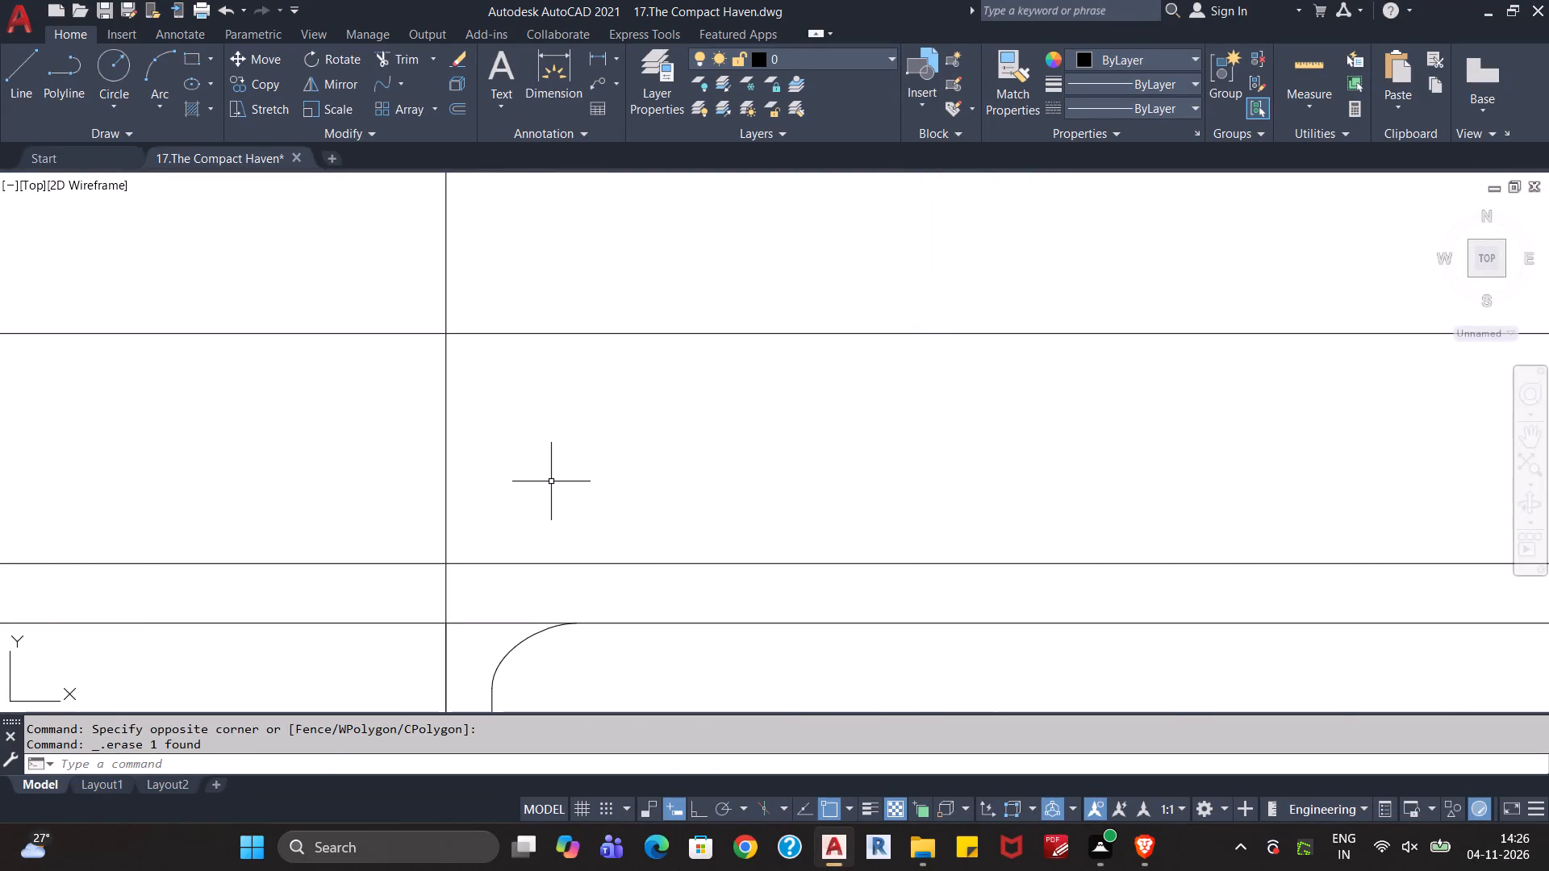
{"action": "left_click", "coordinate": [585, 624]}
{"action": "key", "text": "m"}
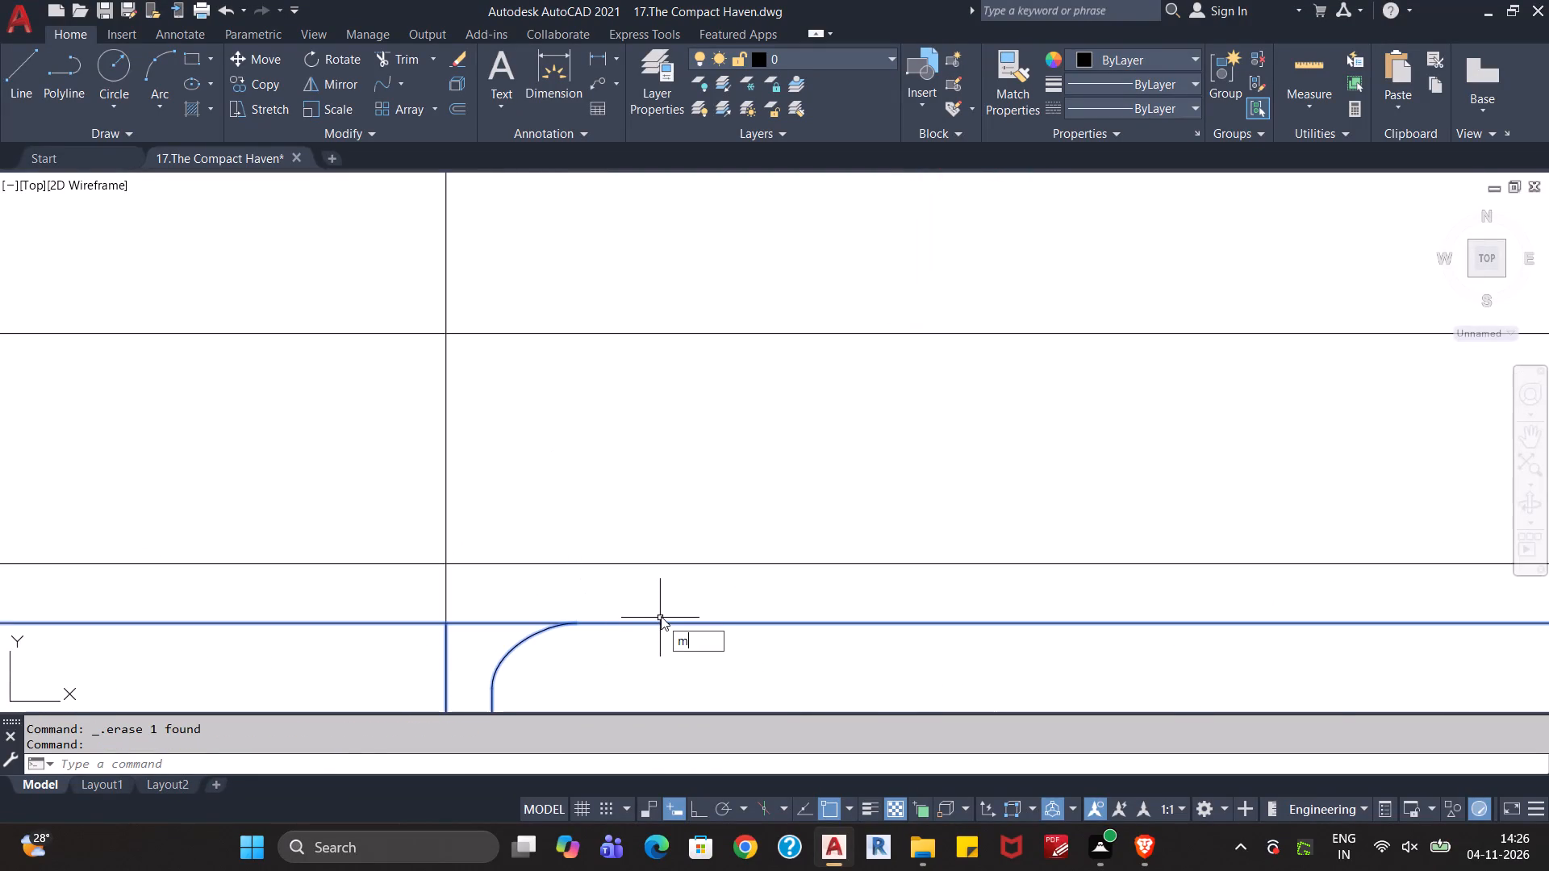
{"action": "key", "text": "Return"}
{"action": "left_click", "coordinate": [440, 623]}
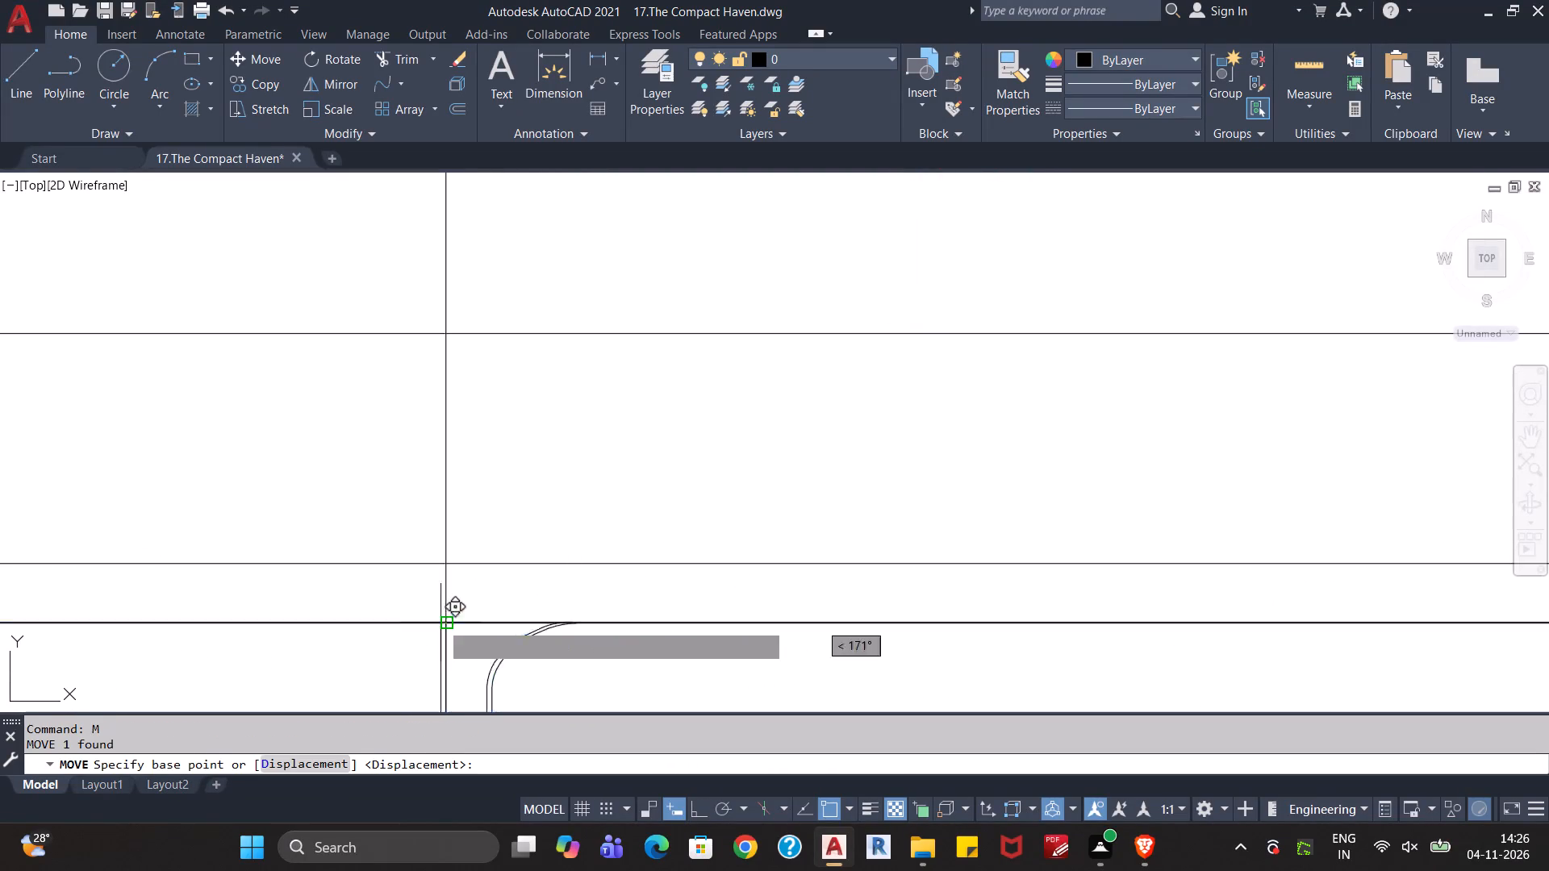
{"action": "left_click", "coordinate": [442, 561]}
{"action": "scroll", "coordinate": [520, 608], "scroll_direction": "down", "scroll_amount": 1}
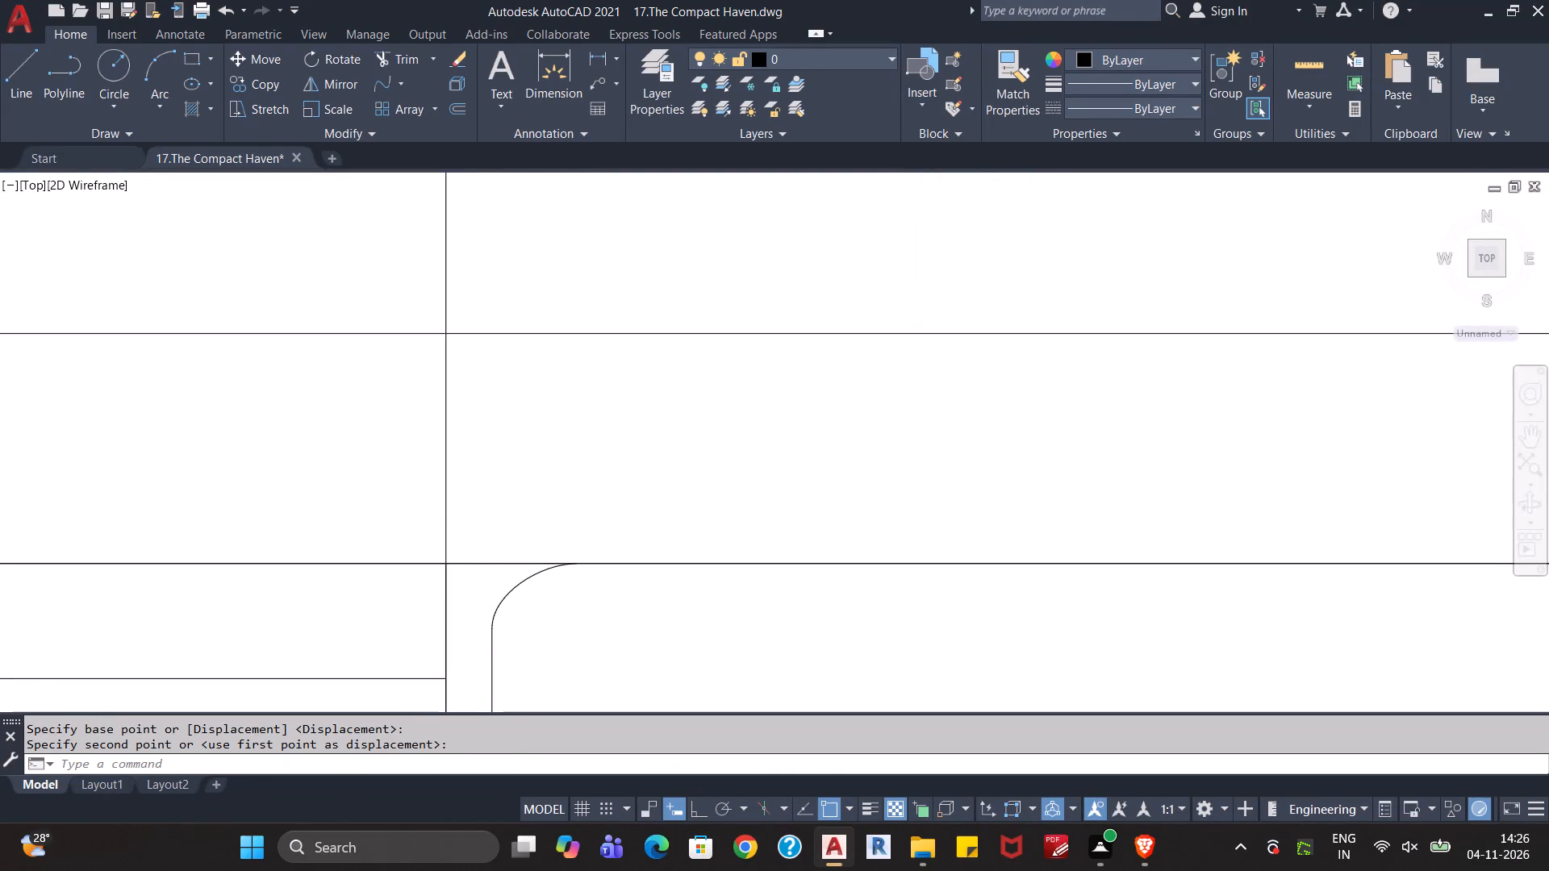
{"action": "scroll", "coordinate": [520, 608], "scroll_direction": "down", "scroll_amount": 3}
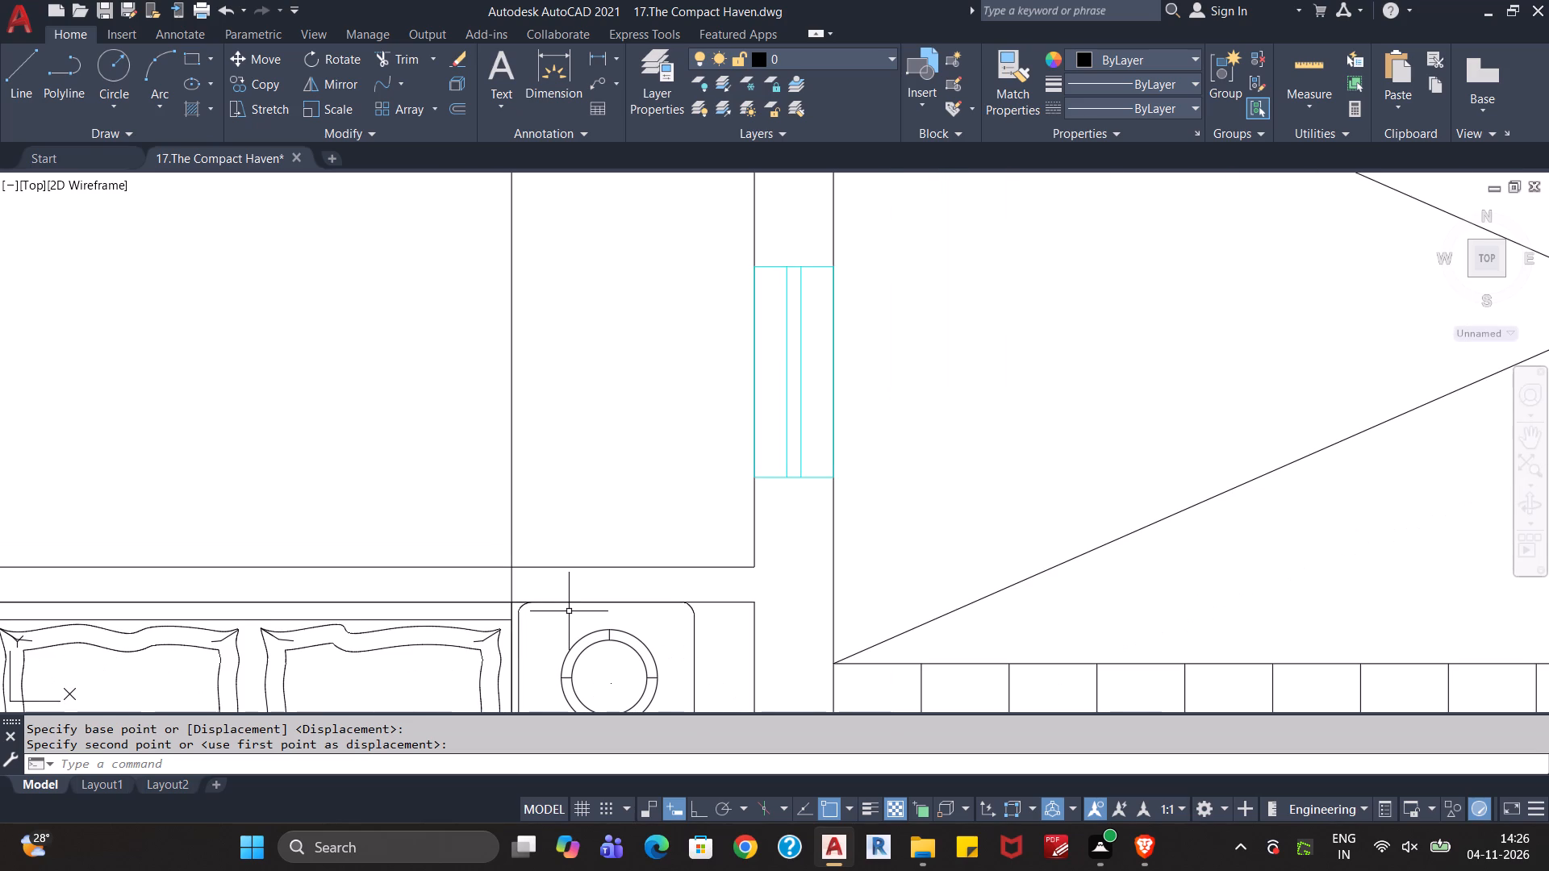
{"action": "key", "text": "Escape"}
{"action": "key", "text": "Escape"}
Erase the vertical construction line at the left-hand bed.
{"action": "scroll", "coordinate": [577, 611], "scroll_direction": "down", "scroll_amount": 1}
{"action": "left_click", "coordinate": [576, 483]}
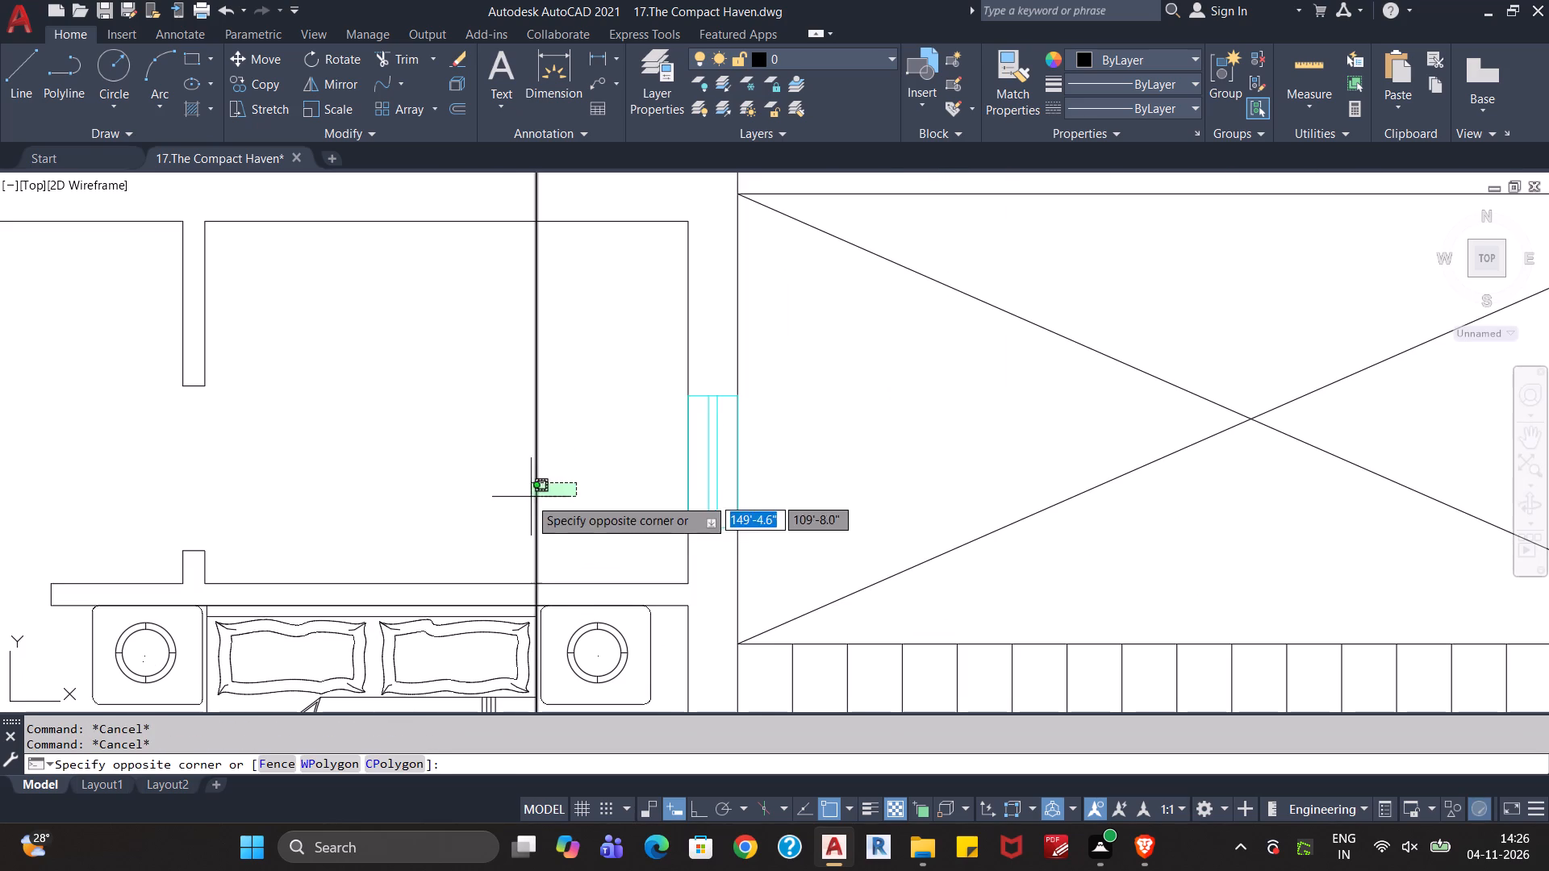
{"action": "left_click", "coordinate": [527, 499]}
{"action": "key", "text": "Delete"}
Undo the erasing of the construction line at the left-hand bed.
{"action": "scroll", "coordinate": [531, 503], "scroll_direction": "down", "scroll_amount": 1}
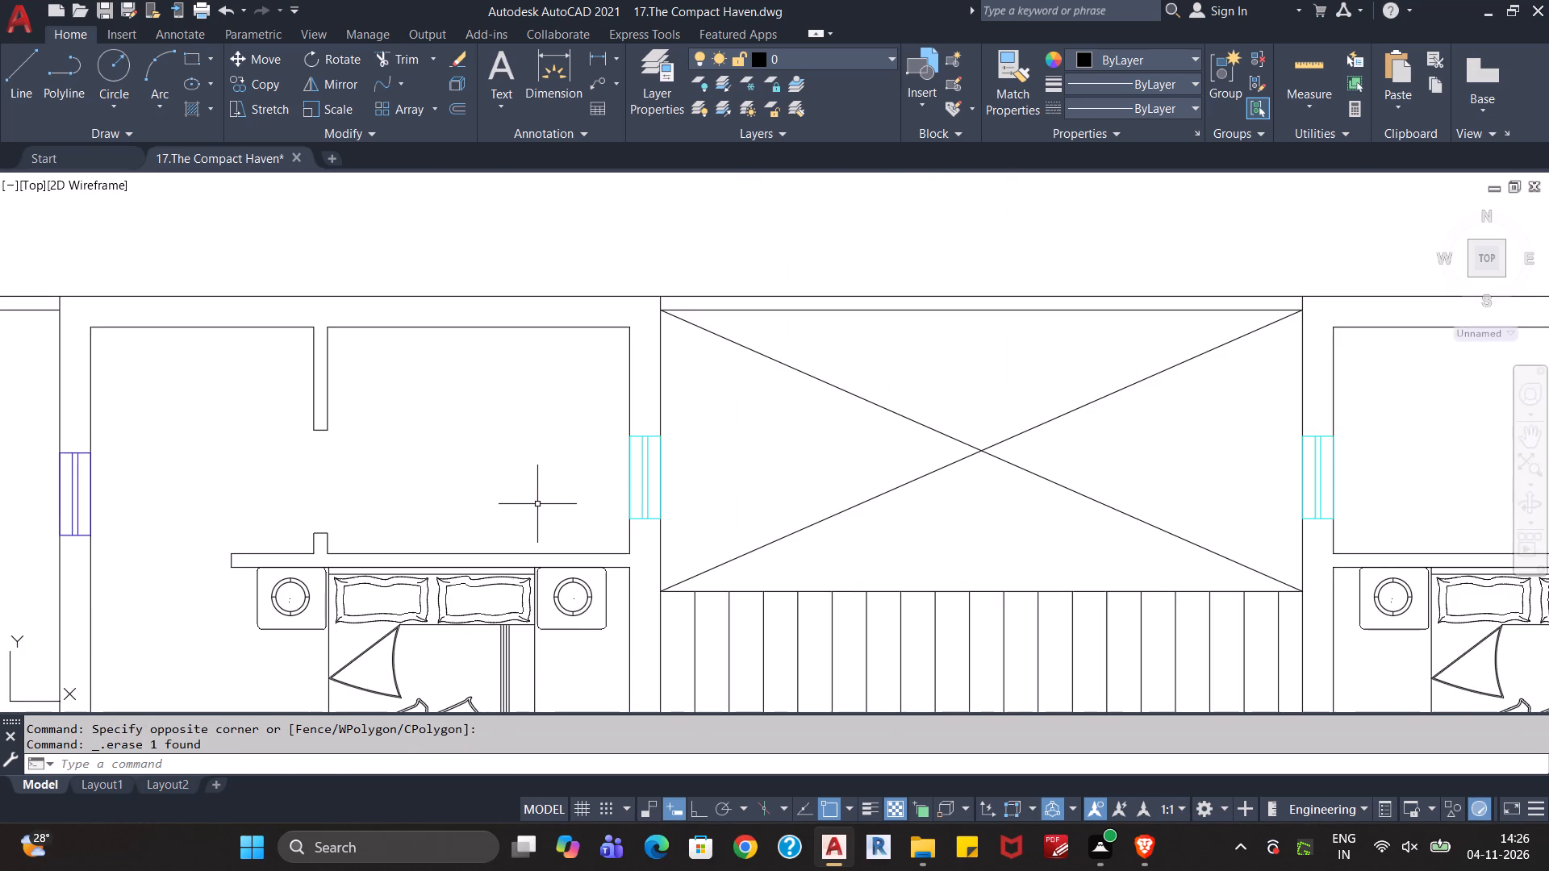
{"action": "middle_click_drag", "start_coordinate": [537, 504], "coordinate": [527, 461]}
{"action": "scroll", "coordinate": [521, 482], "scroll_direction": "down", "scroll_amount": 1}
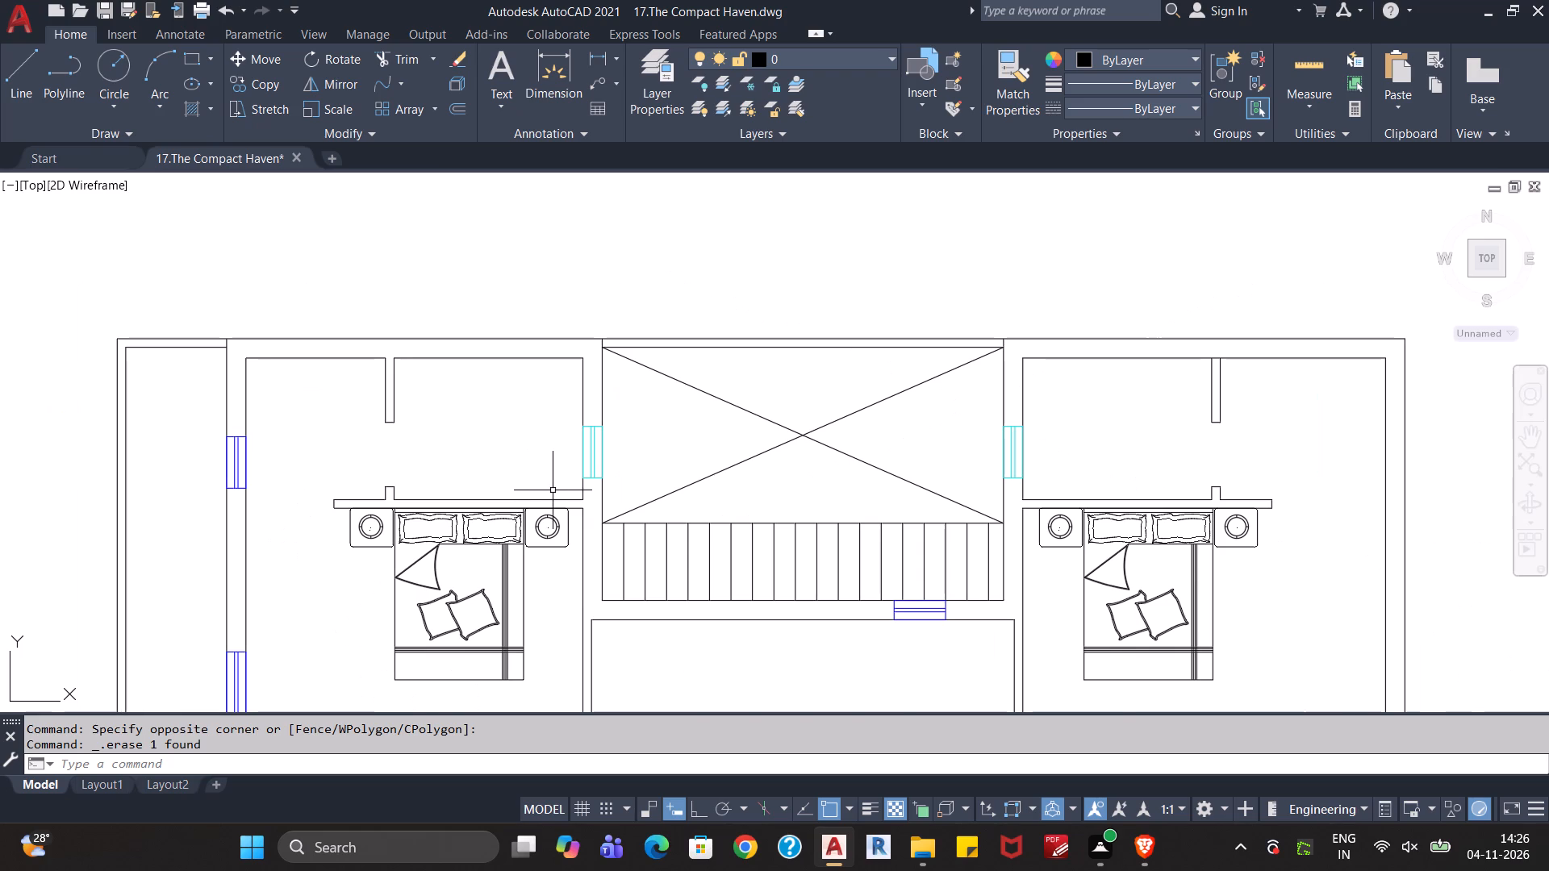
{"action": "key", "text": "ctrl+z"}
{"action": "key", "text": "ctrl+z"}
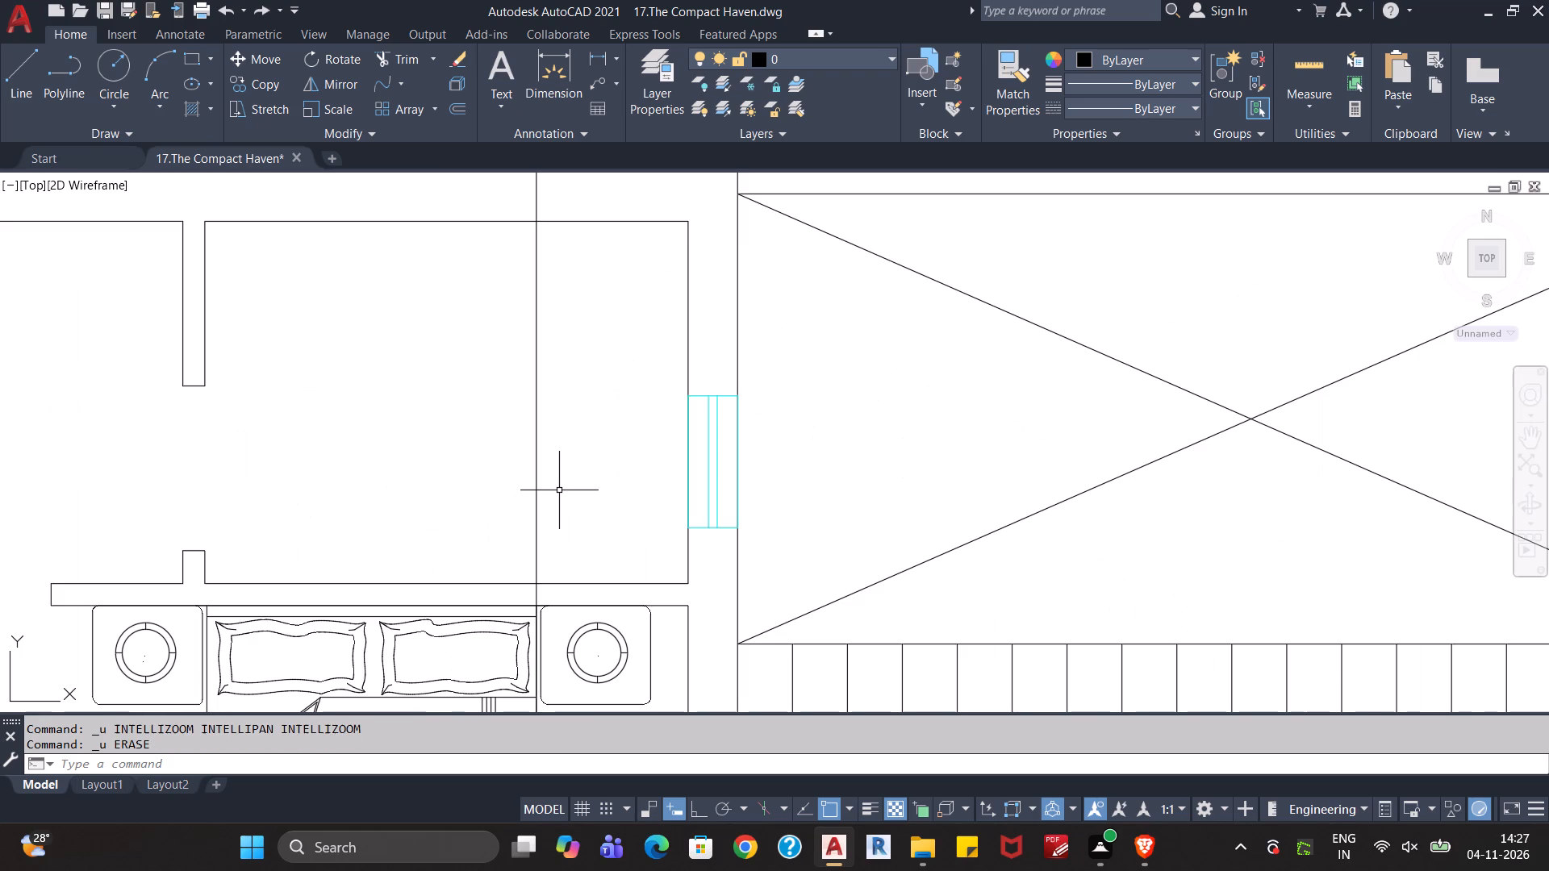
Undo the upward move of the left-hand bed to the wall's lower face.
{"action": "key", "text": "ctrl+z"}
{"action": "scroll", "coordinate": [559, 490], "scroll_direction": "down", "scroll_amount": 2}
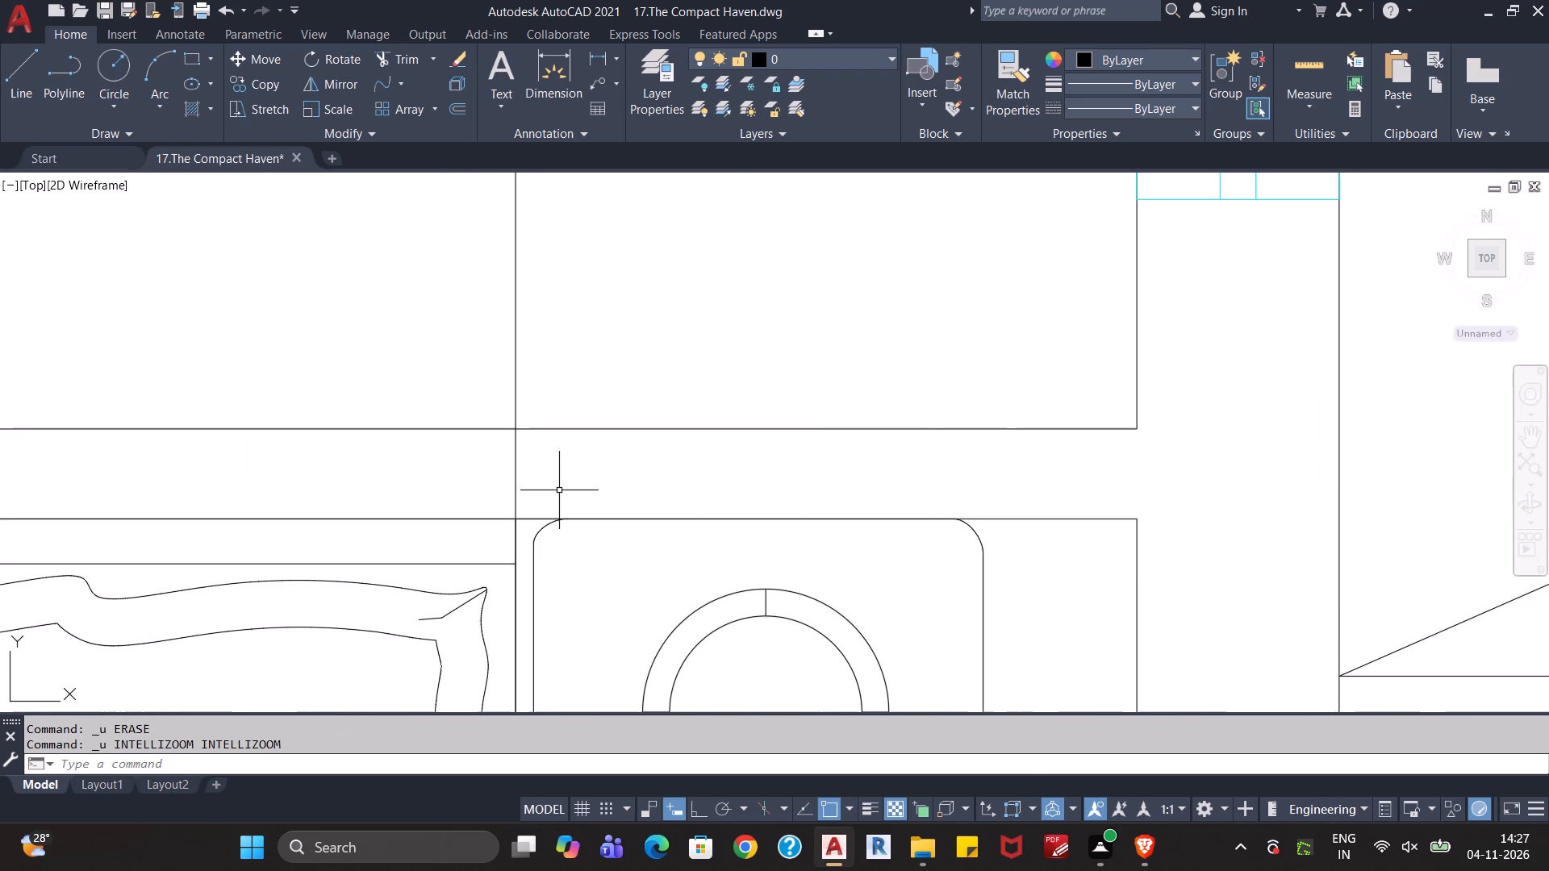
{"action": "scroll", "coordinate": [559, 490], "scroll_direction": "down", "scroll_amount": 3}
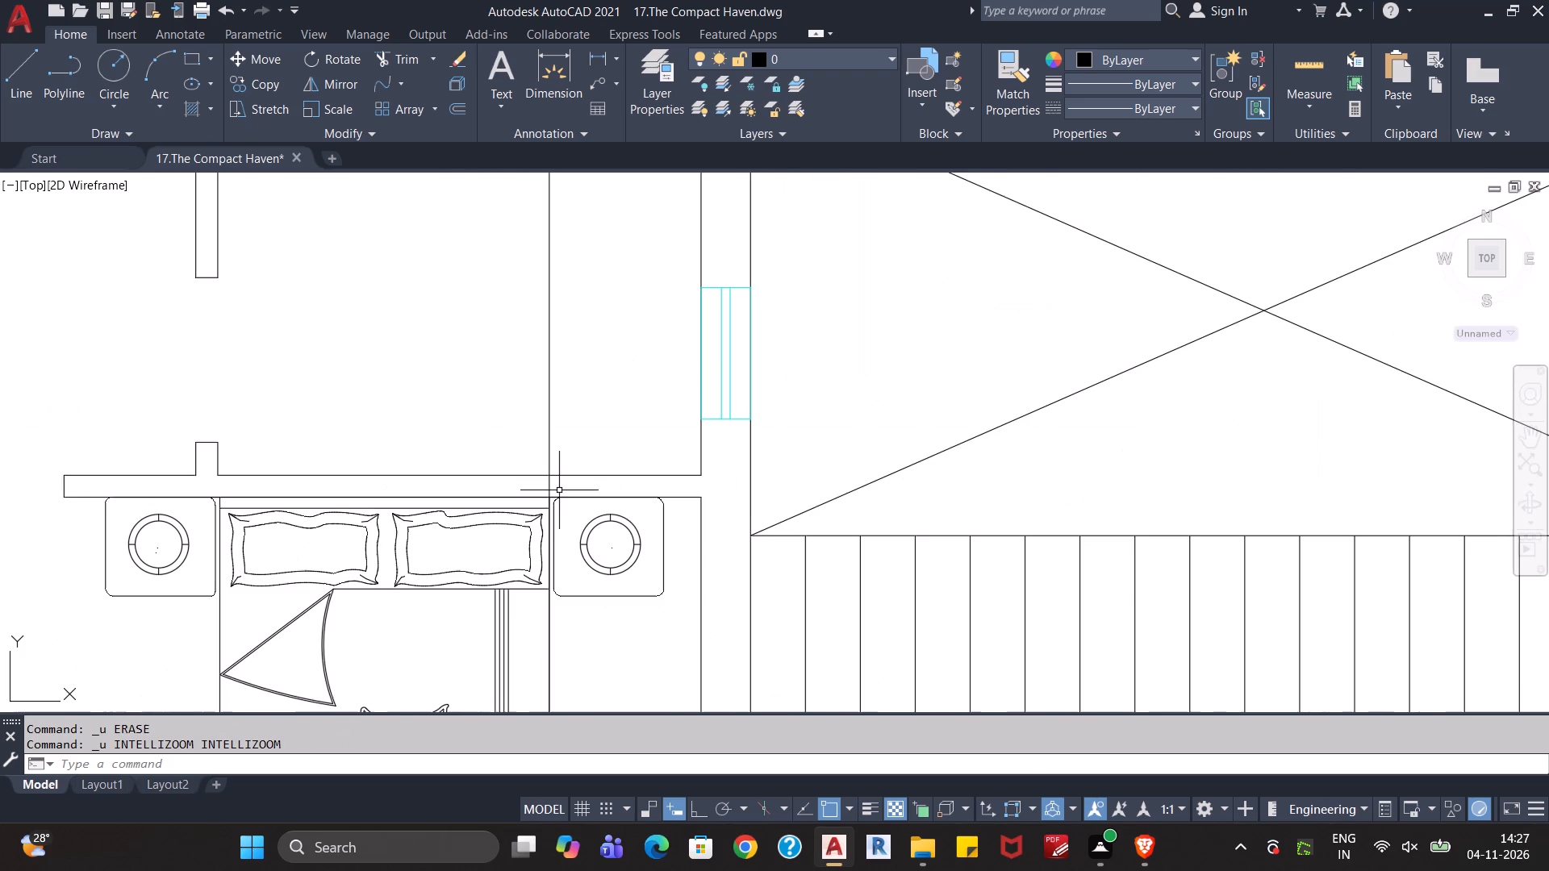
{"action": "key", "text": "ctrl+z"}
{"action": "key", "text": "ctrl+z"}
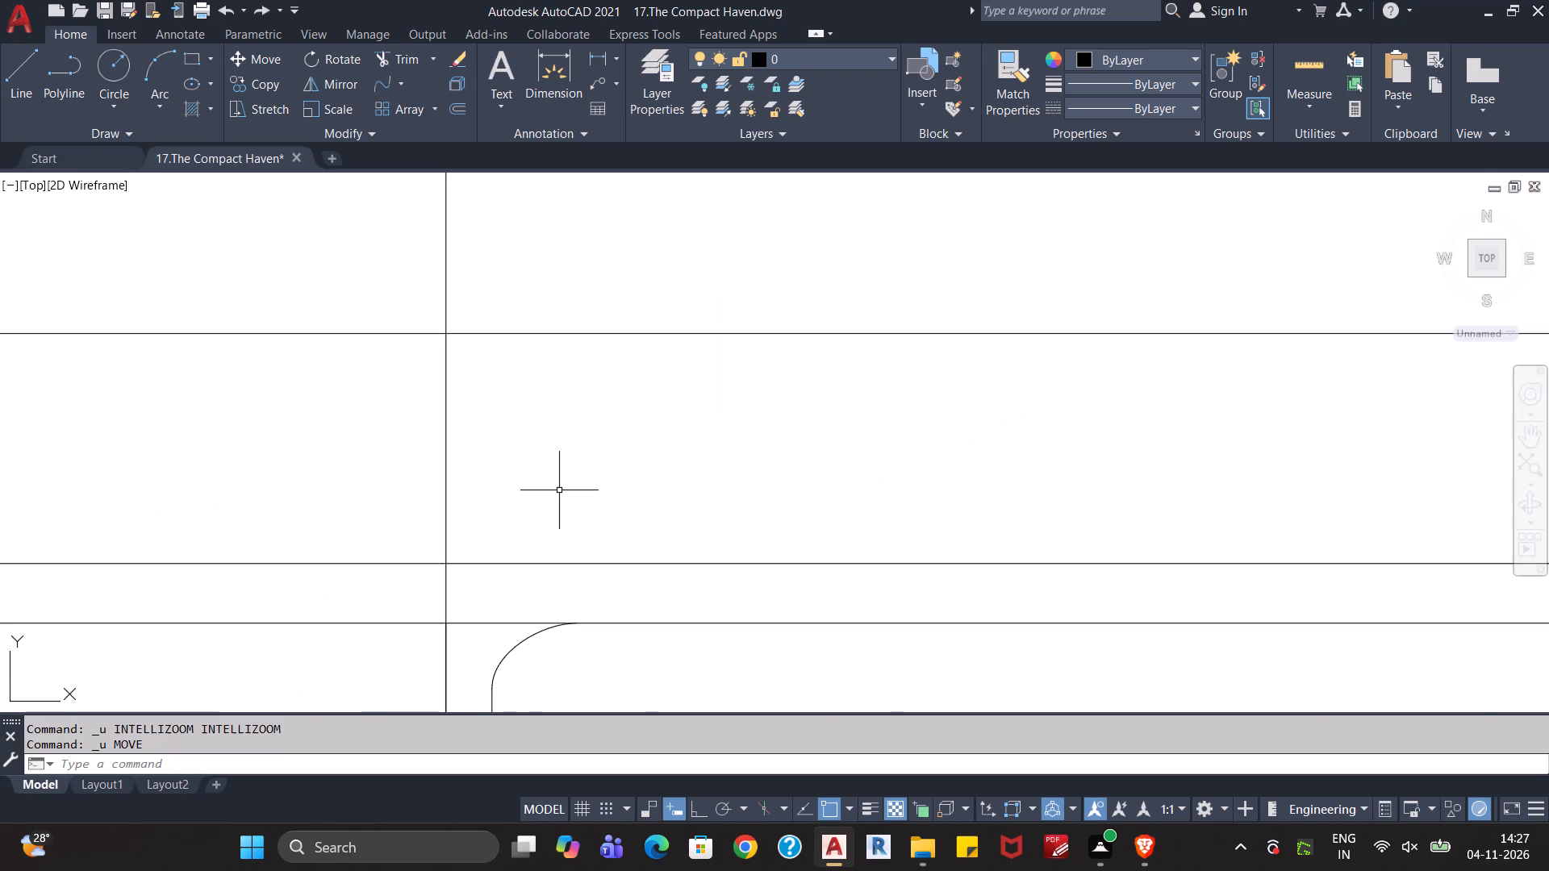
{"action": "scroll", "coordinate": [559, 490], "scroll_direction": "down", "scroll_amount": 5}
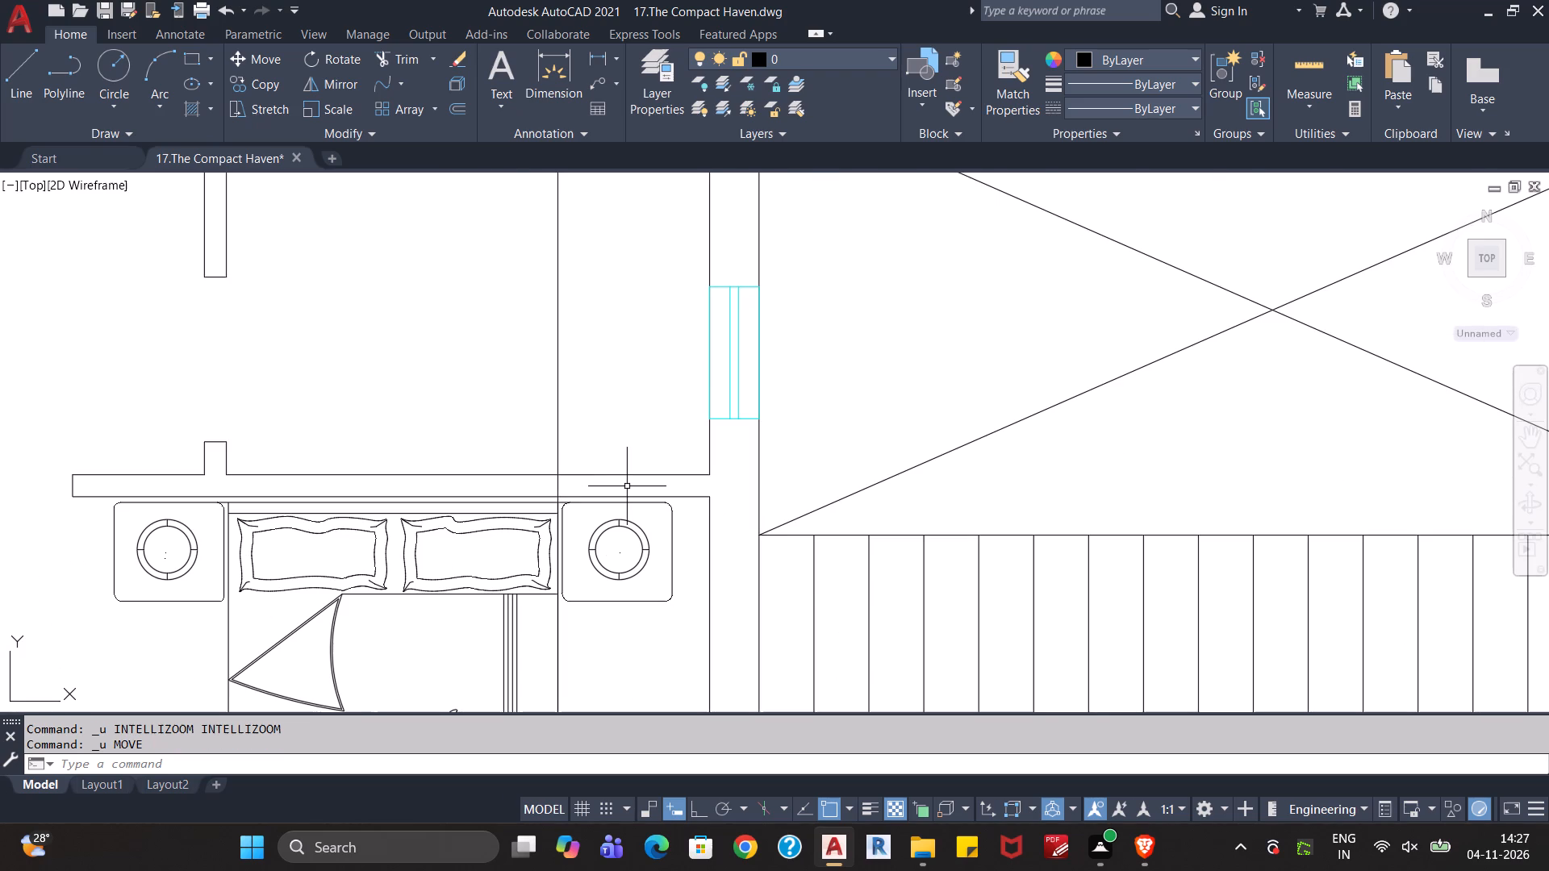
Undo the erasing of the right-hand construction line and the preceding move of the right-hand bed to the wall.
{"action": "key", "text": "ctrl+z"}
{"action": "key", "text": "ctrl+z"}
{"action": "key", "text": "ctrl+z"}
{"action": "key", "text": "ctrl+z"}
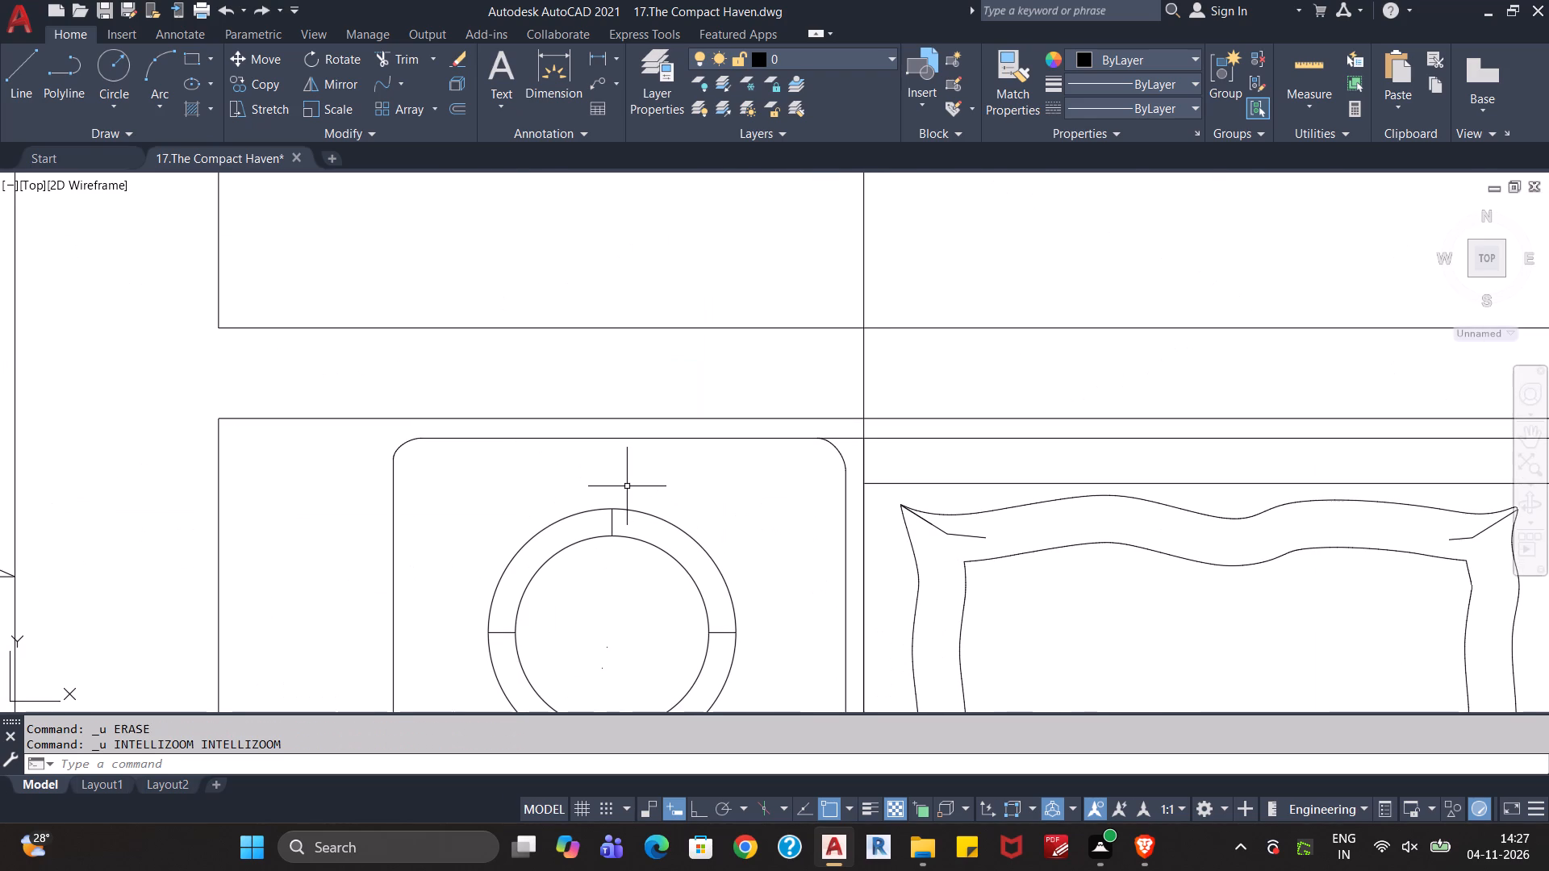
{"action": "scroll", "coordinate": [627, 486], "scroll_direction": "down", "scroll_amount": 6}
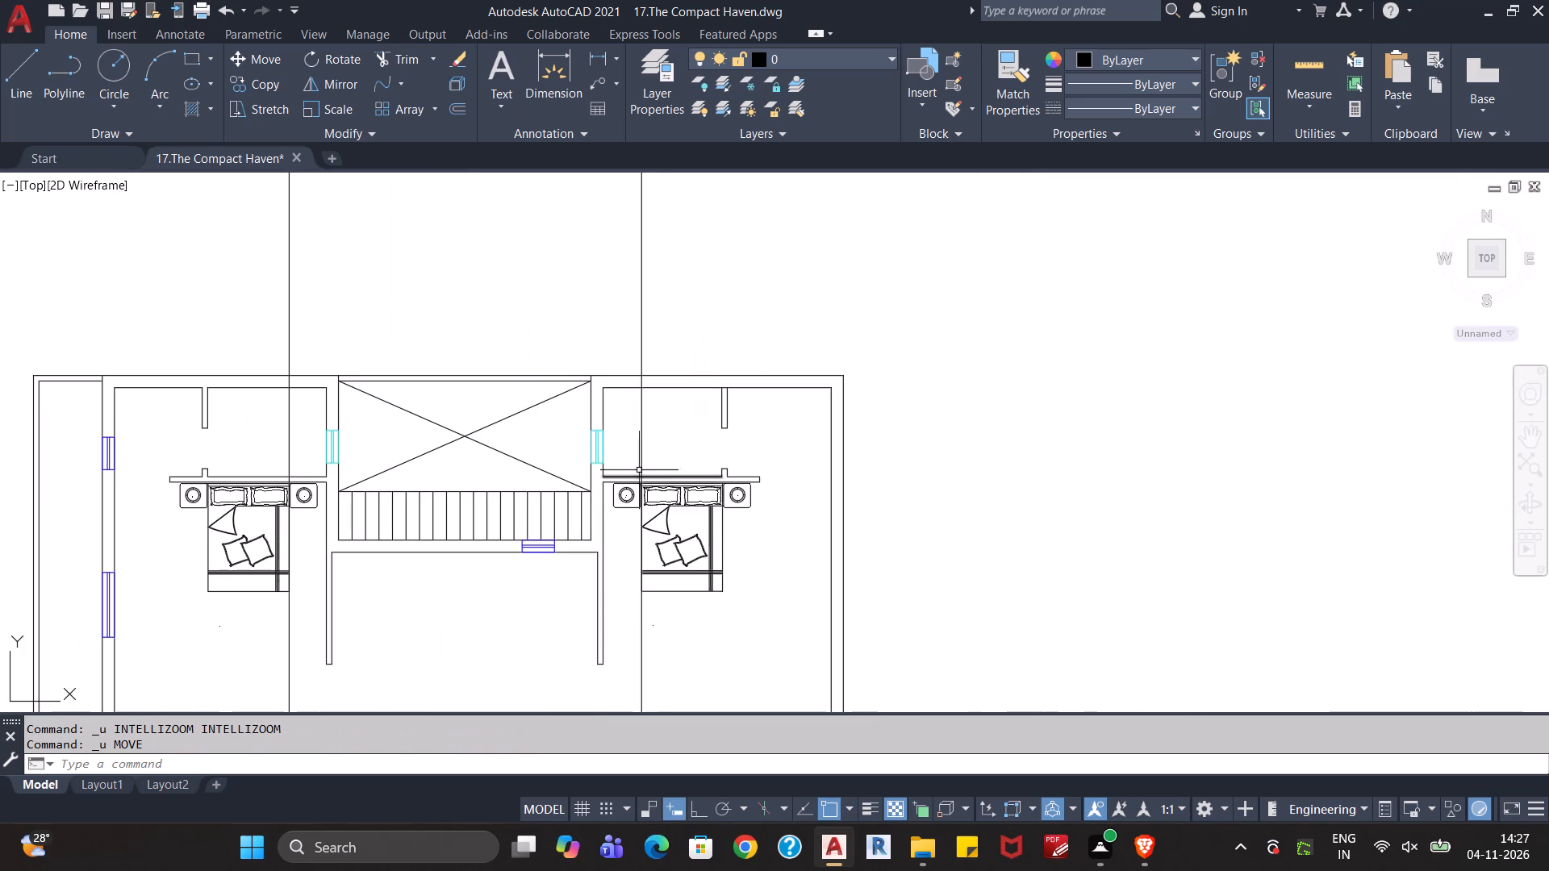
Erase the vertical construction line at the right-hand bed.
{"action": "left_click", "coordinate": [653, 450]}
{"action": "left_click", "coordinate": [635, 457]}
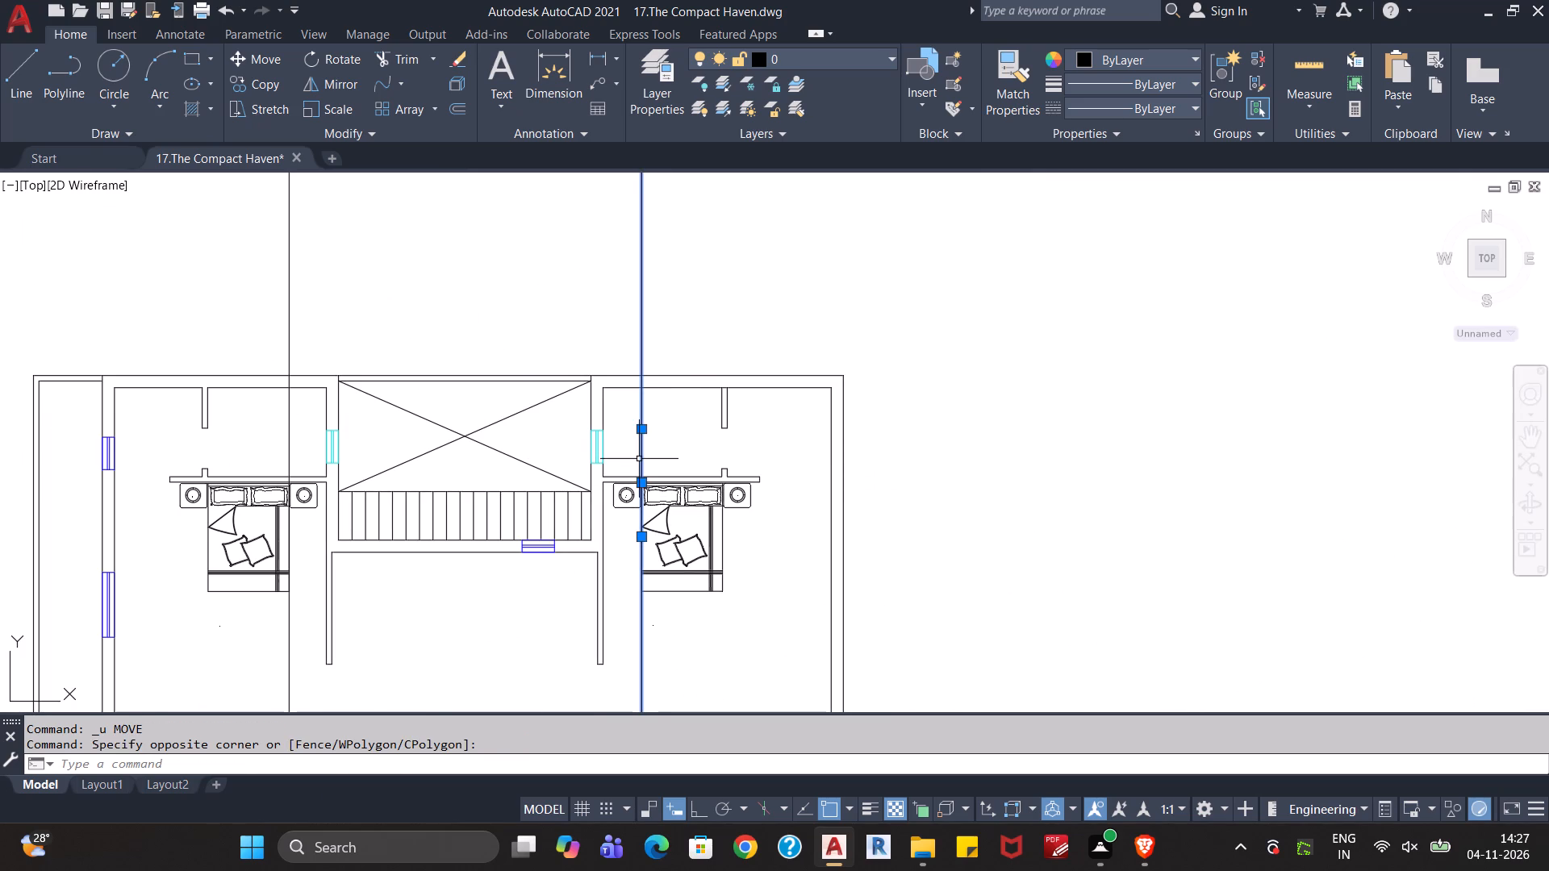
{"action": "key", "text": "Delete"}
Erase the vertical construction line at the left-hand bed.
{"action": "scroll", "coordinate": [678, 537], "scroll_direction": "up", "scroll_amount": 2}
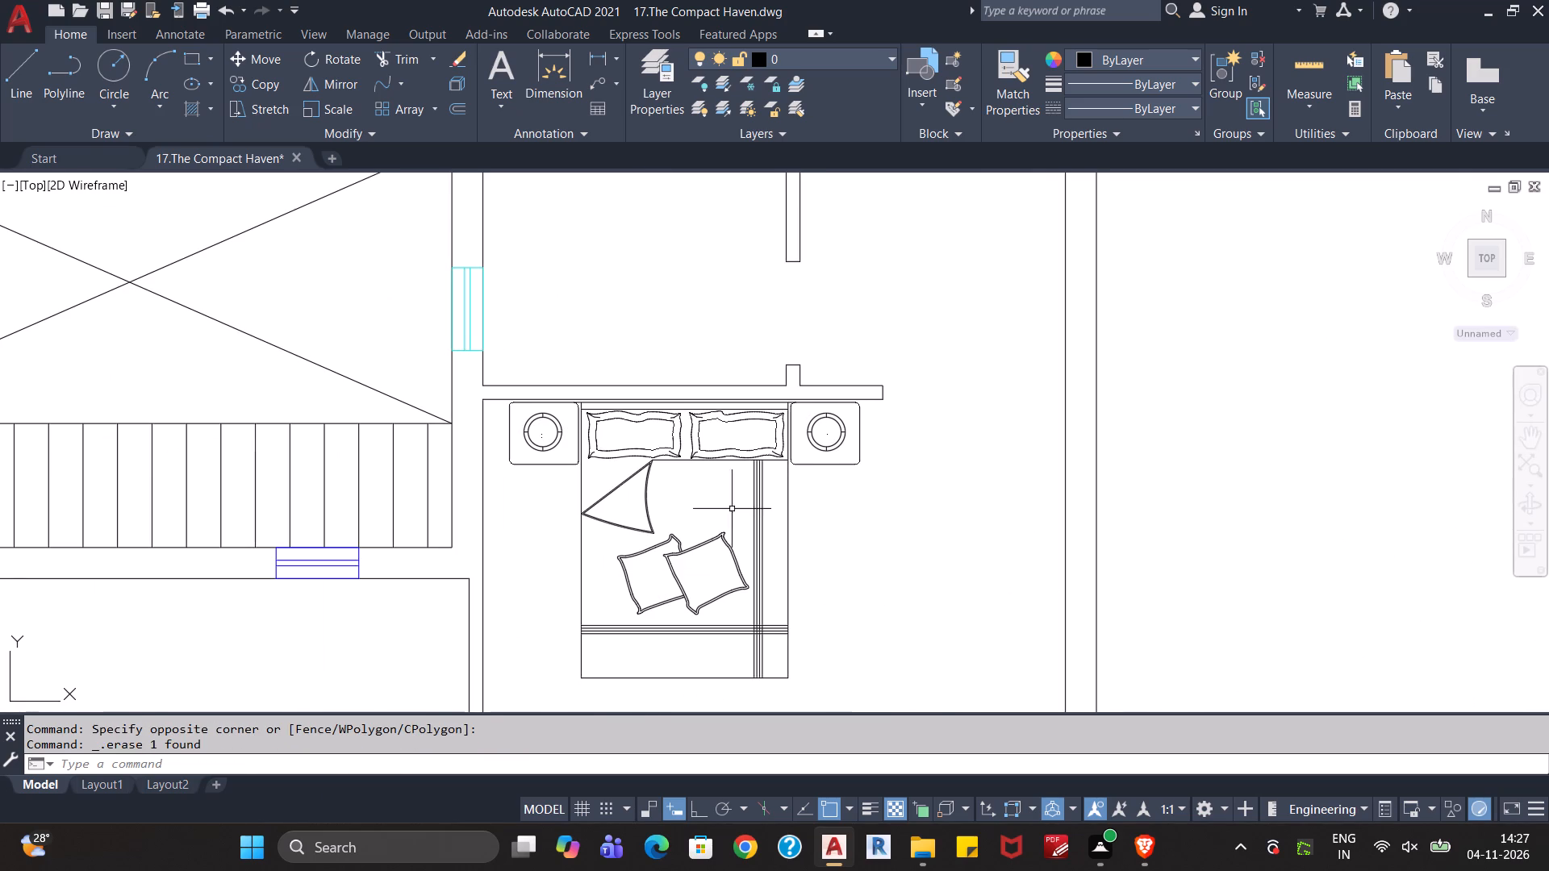
{"action": "scroll", "coordinate": [813, 489], "scroll_direction": "down", "scroll_amount": 1}
{"action": "middle_click_drag", "start_coordinate": [845, 540], "coordinate": [870, 439]}
{"action": "scroll", "coordinate": [870, 441], "scroll_direction": "down", "scroll_amount": 1}
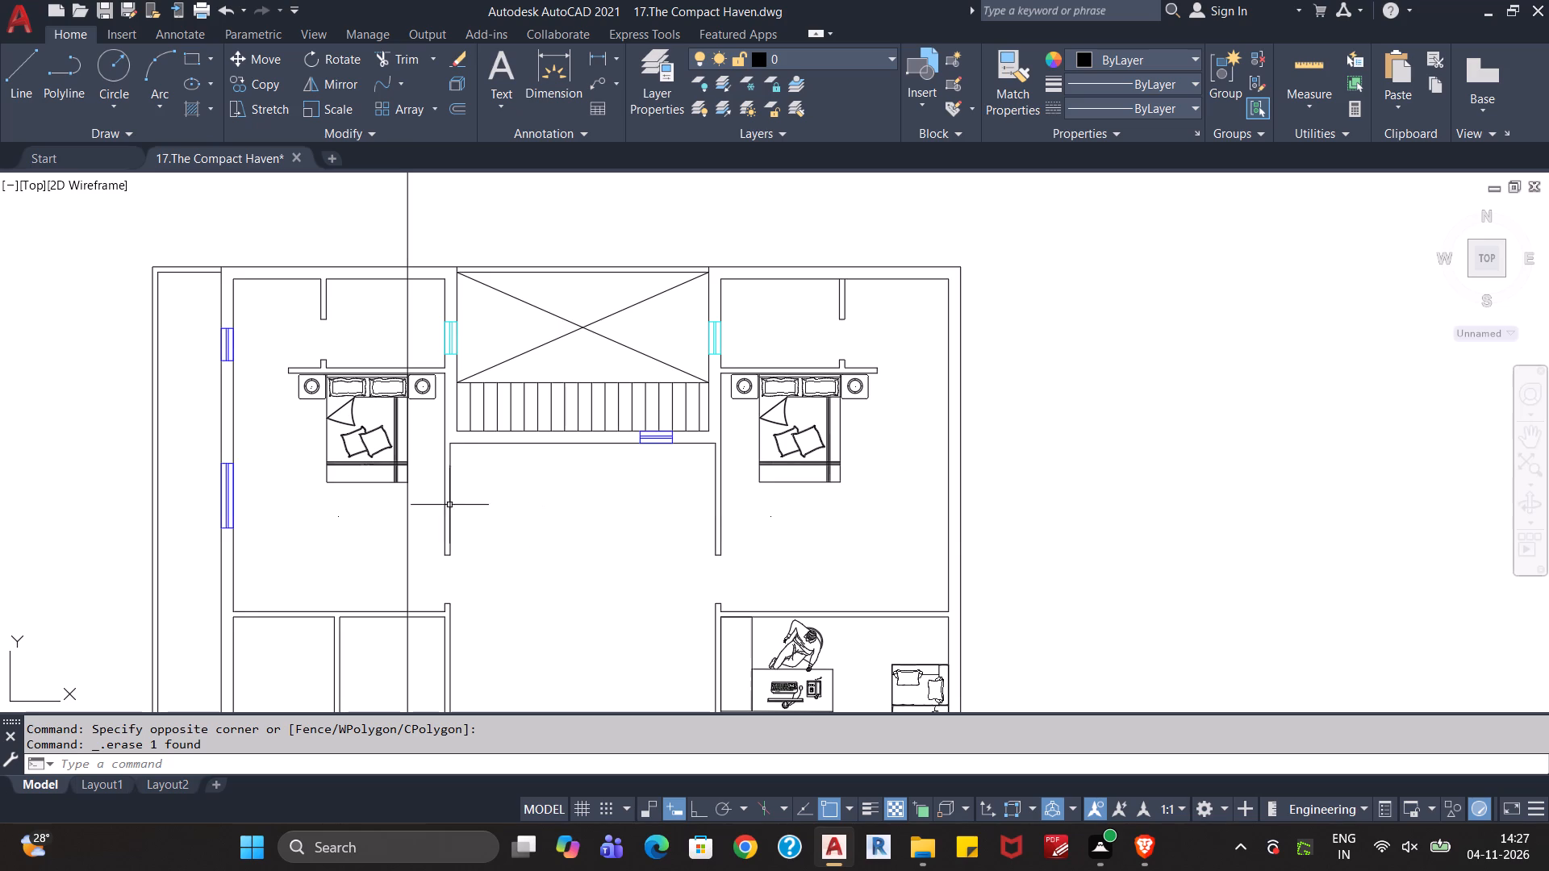
{"action": "left_click", "coordinate": [434, 525]}
{"action": "left_click", "coordinate": [404, 553]}
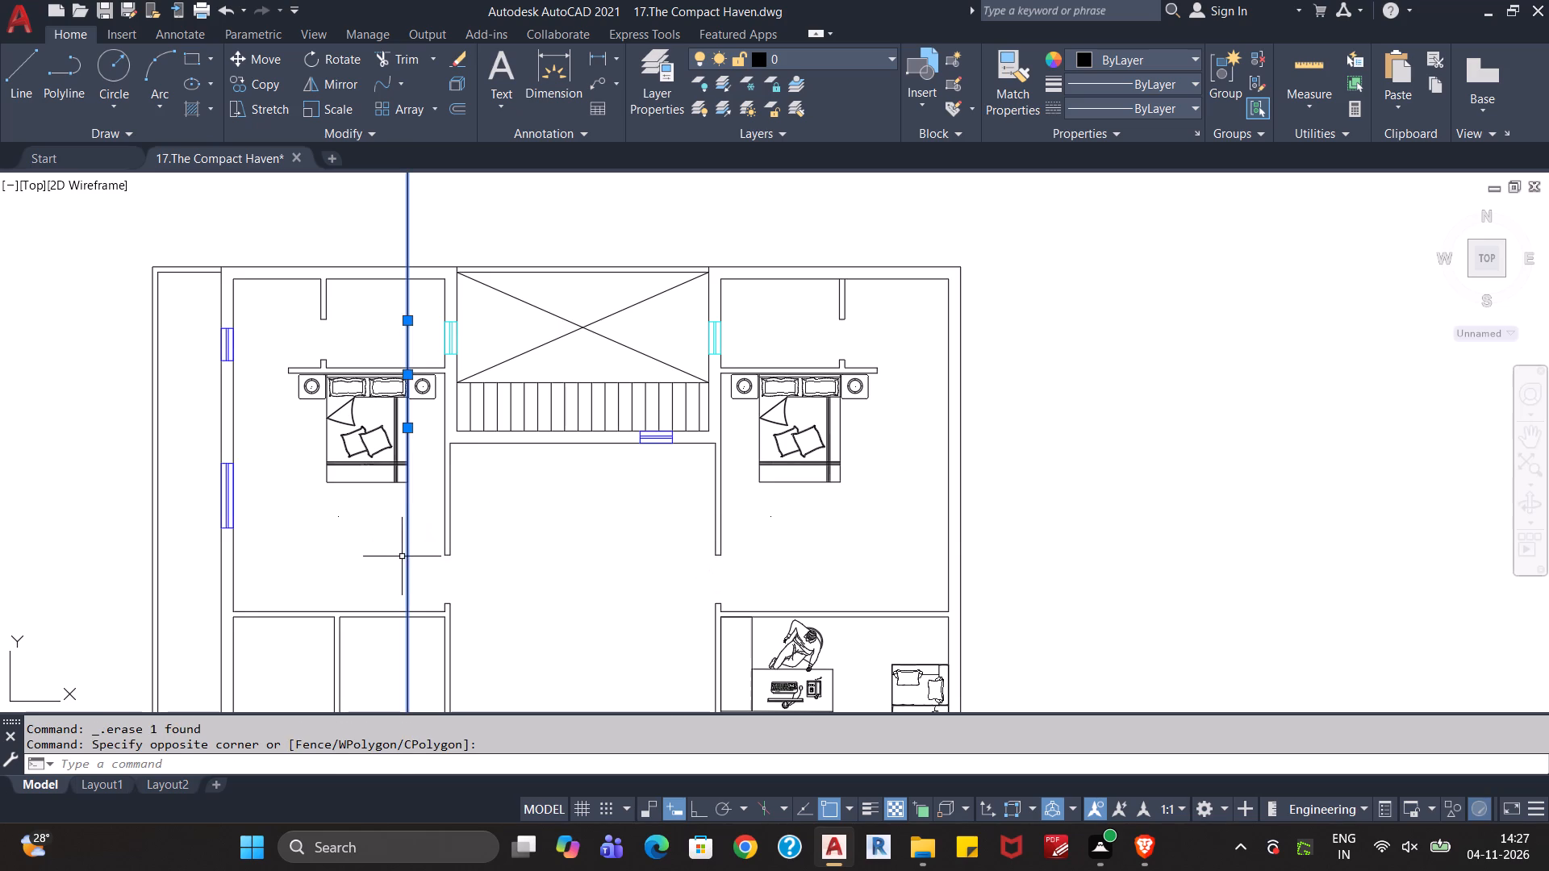
{"action": "key", "text": "Delete"}
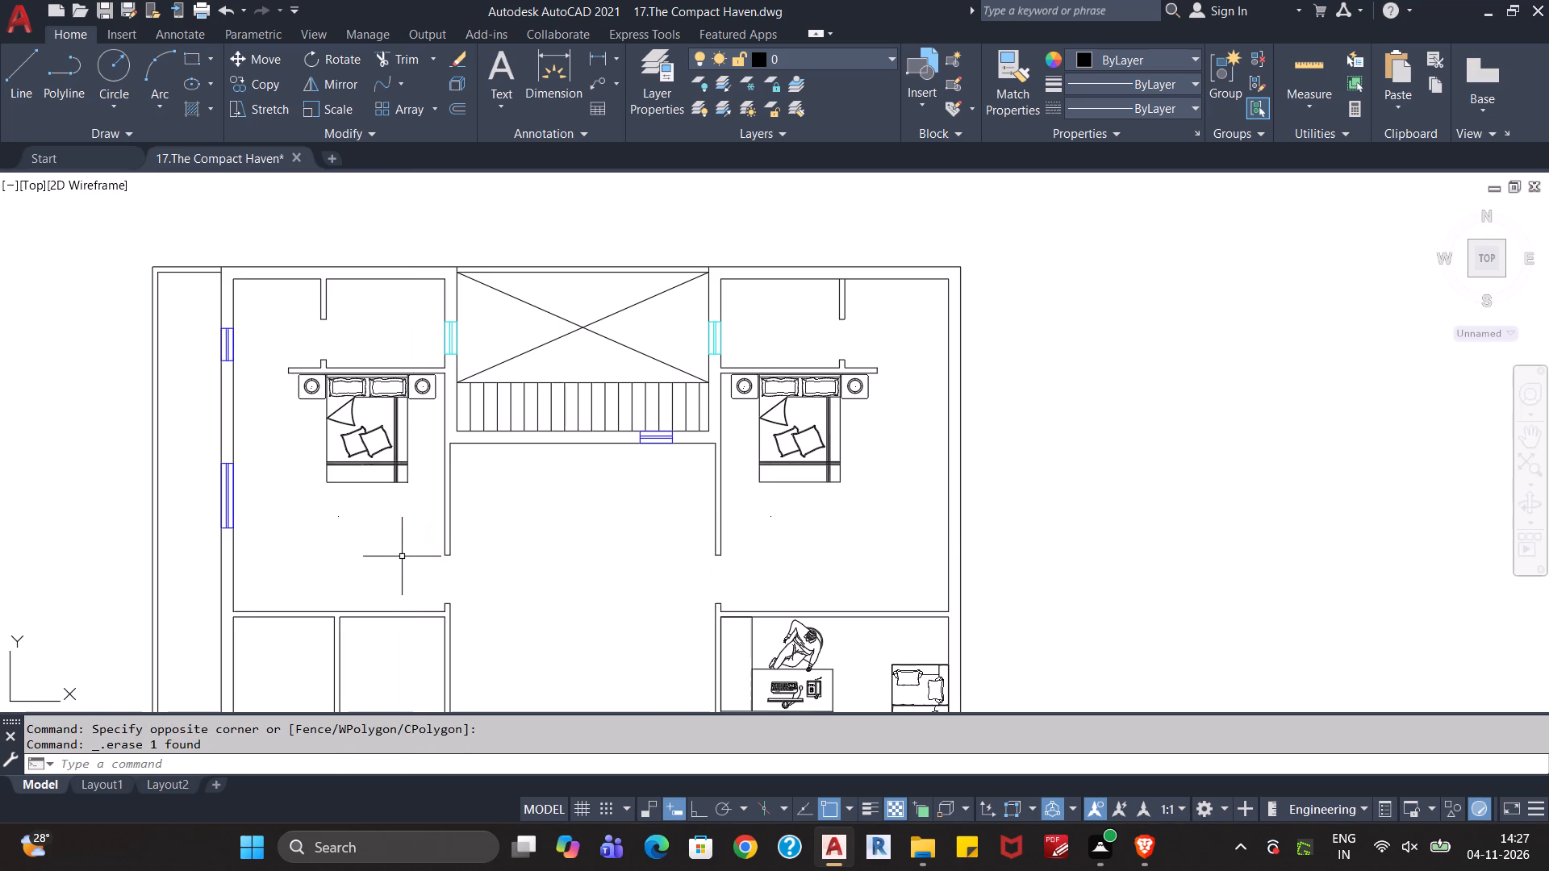
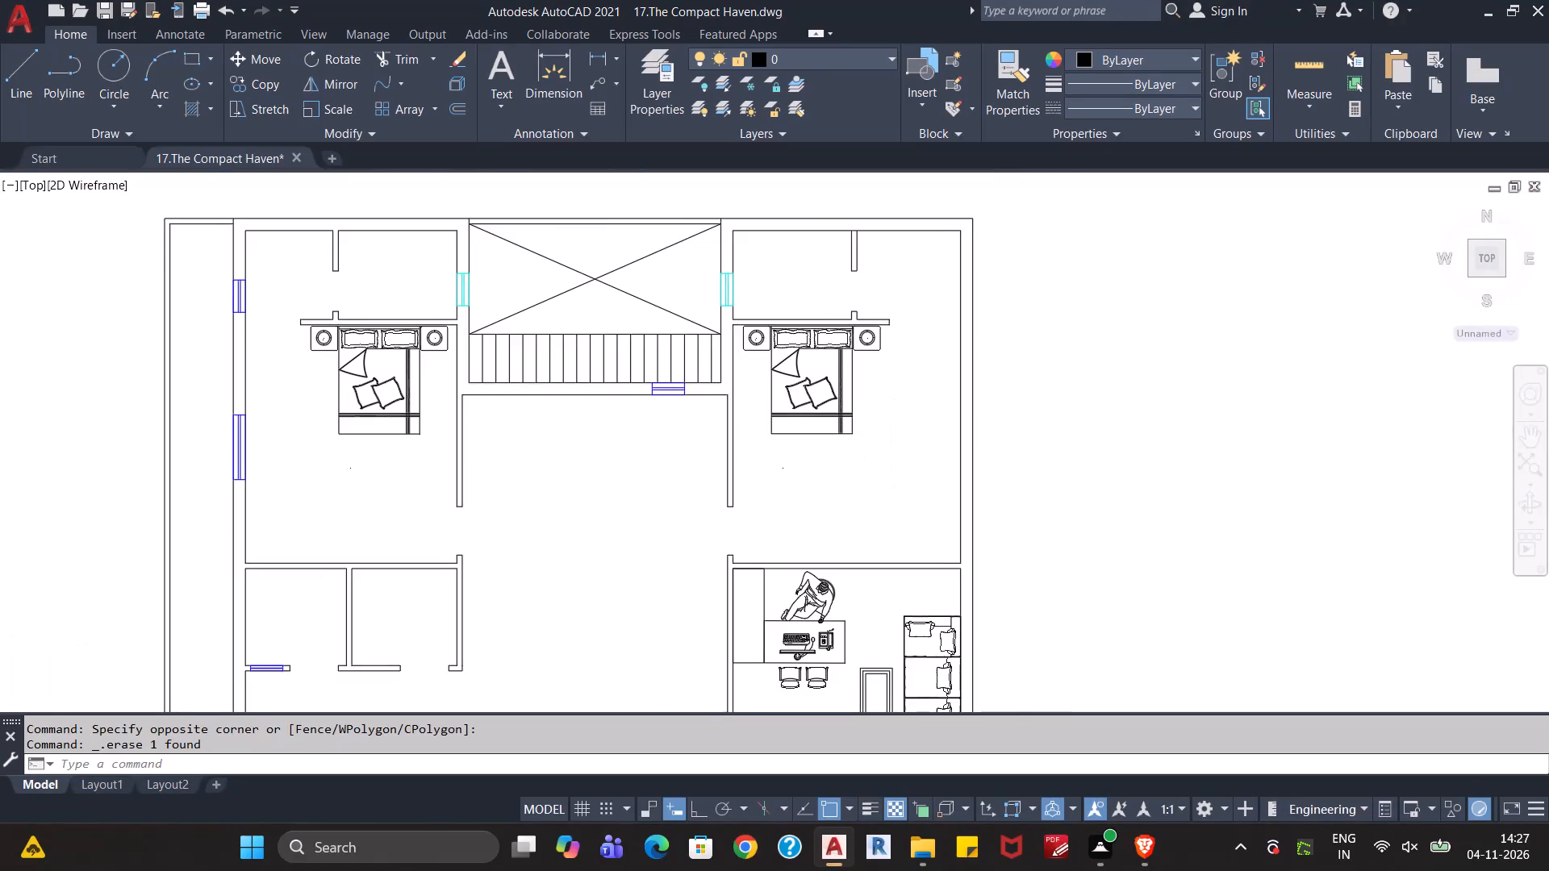
Save the floor plan drawing.
{"action": "middle_click_drag", "start_coordinate": [907, 408], "coordinate": [952, 344]}
{"action": "scroll", "coordinate": [951, 352], "scroll_direction": "down", "scroll_amount": 1}
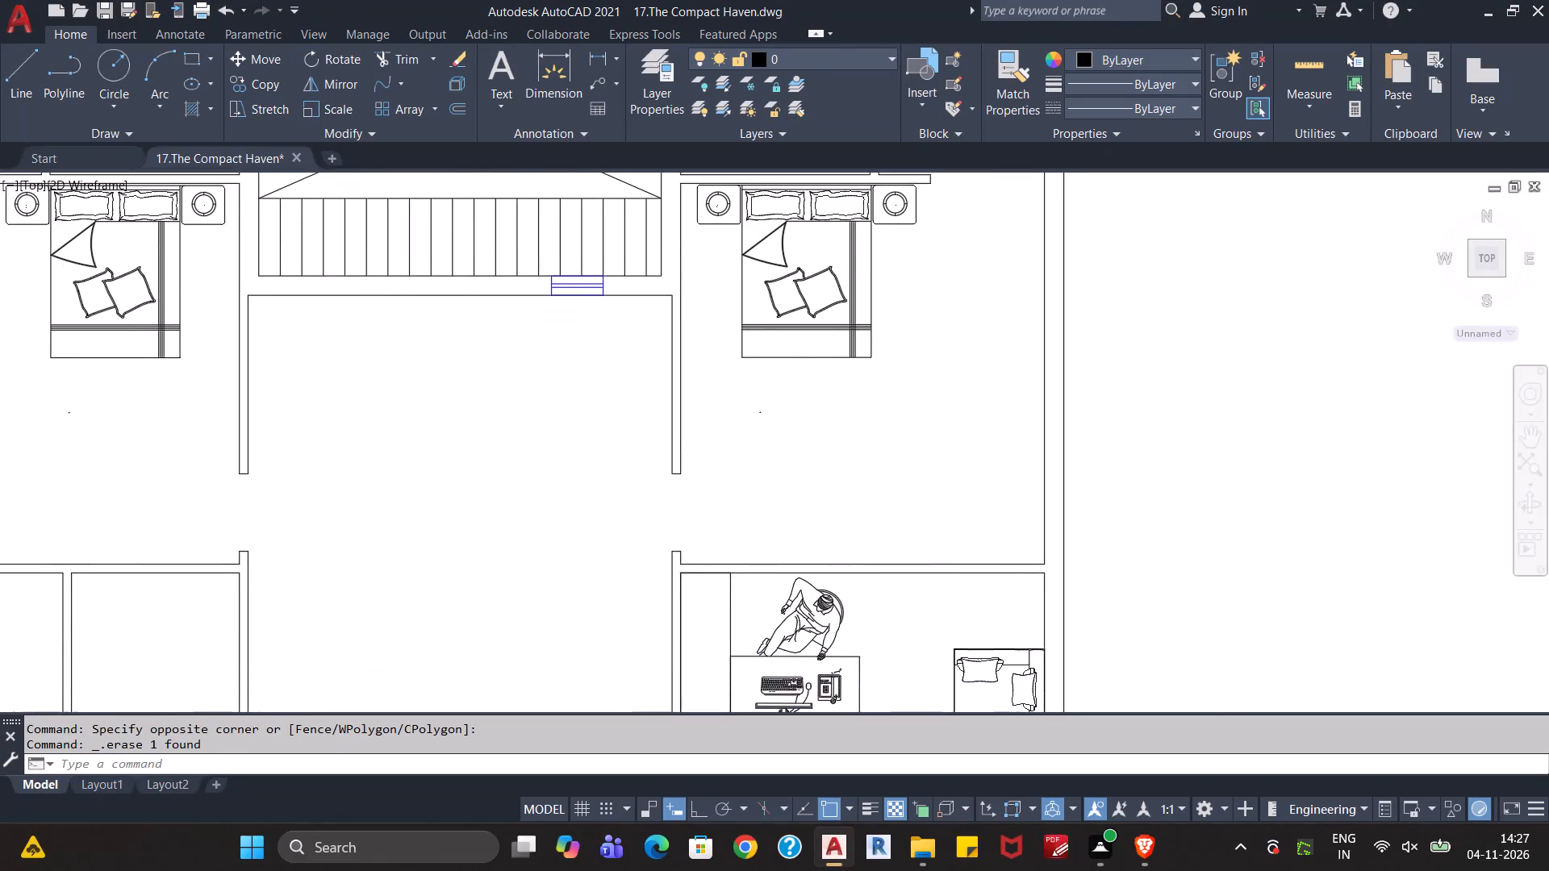
{"action": "key", "text": "Escape"}
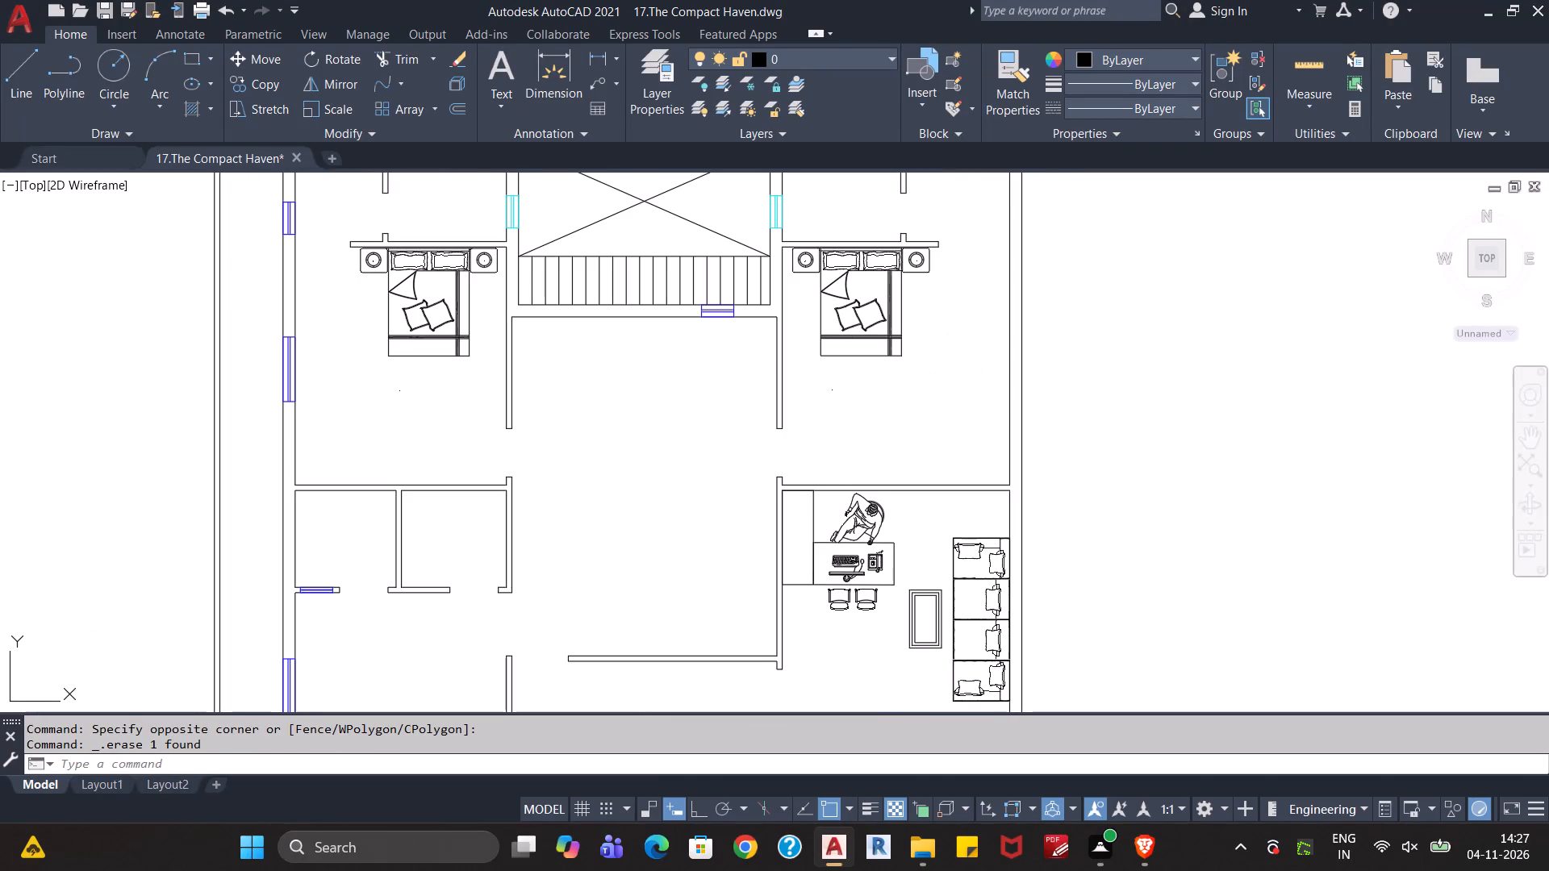
{"action": "key", "text": "Escape"}
{"action": "scroll", "coordinate": [718, 468], "scroll_direction": "down", "scroll_amount": 1}
{"action": "middle_click_drag", "start_coordinate": [717, 468], "coordinate": [723, 407]}
{"action": "key", "text": "ctrl+s"}
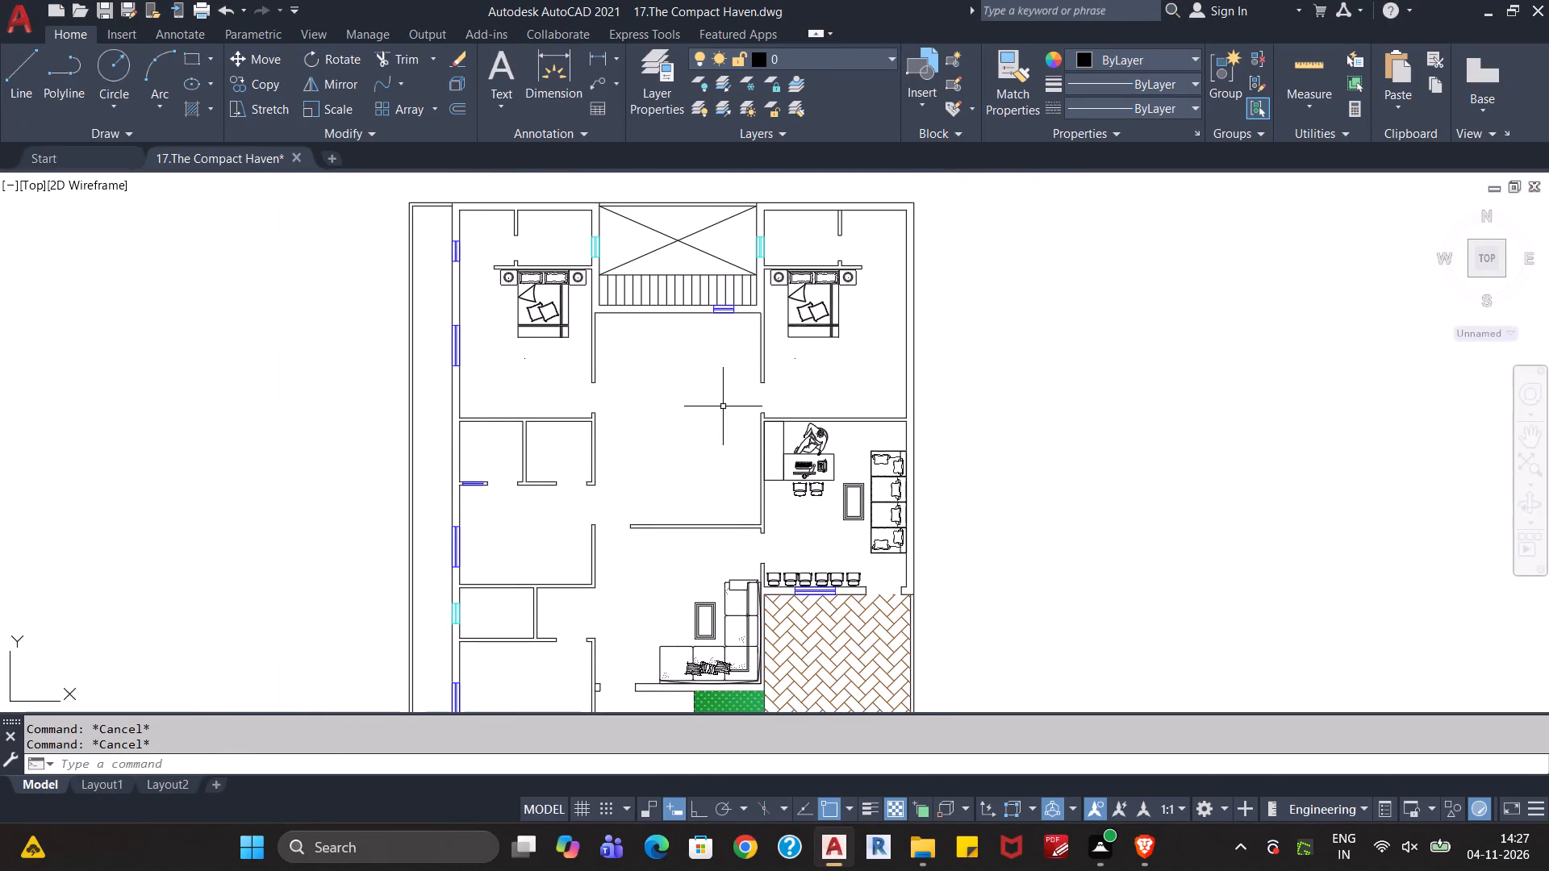
Define the row of stepping stones in the front garden, without the grass hatch, as a block named Garden stone.
{"action": "middle_click_drag", "start_coordinate": [715, 443], "coordinate": [725, 404]}
{"action": "scroll", "coordinate": [725, 402], "scroll_direction": "down", "scroll_amount": 1}
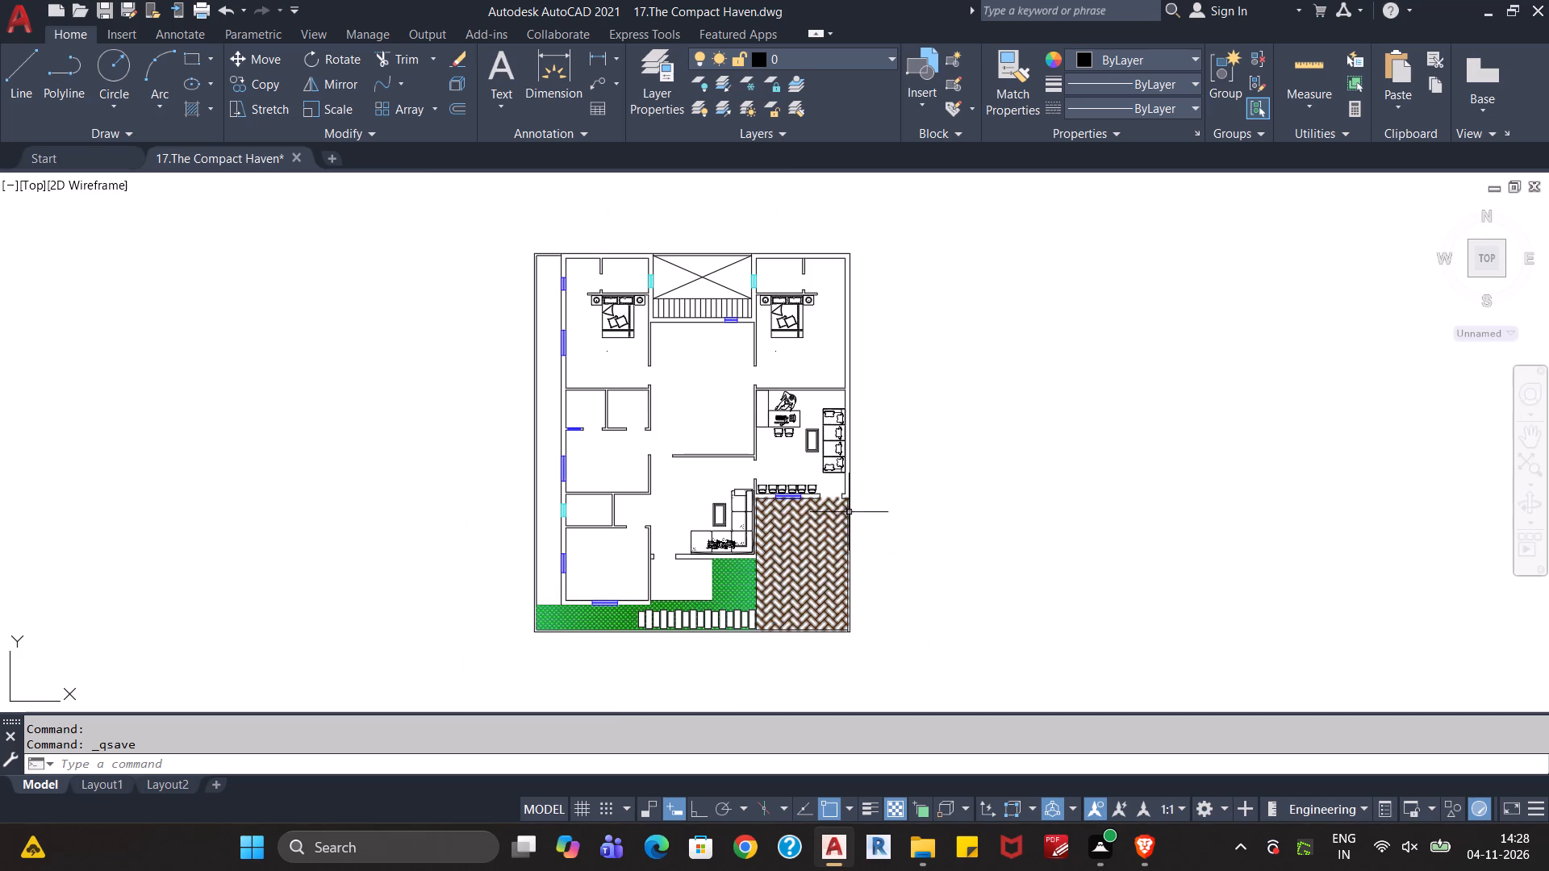
{"action": "middle_click_drag", "start_coordinate": [914, 566], "coordinate": [961, 447]}
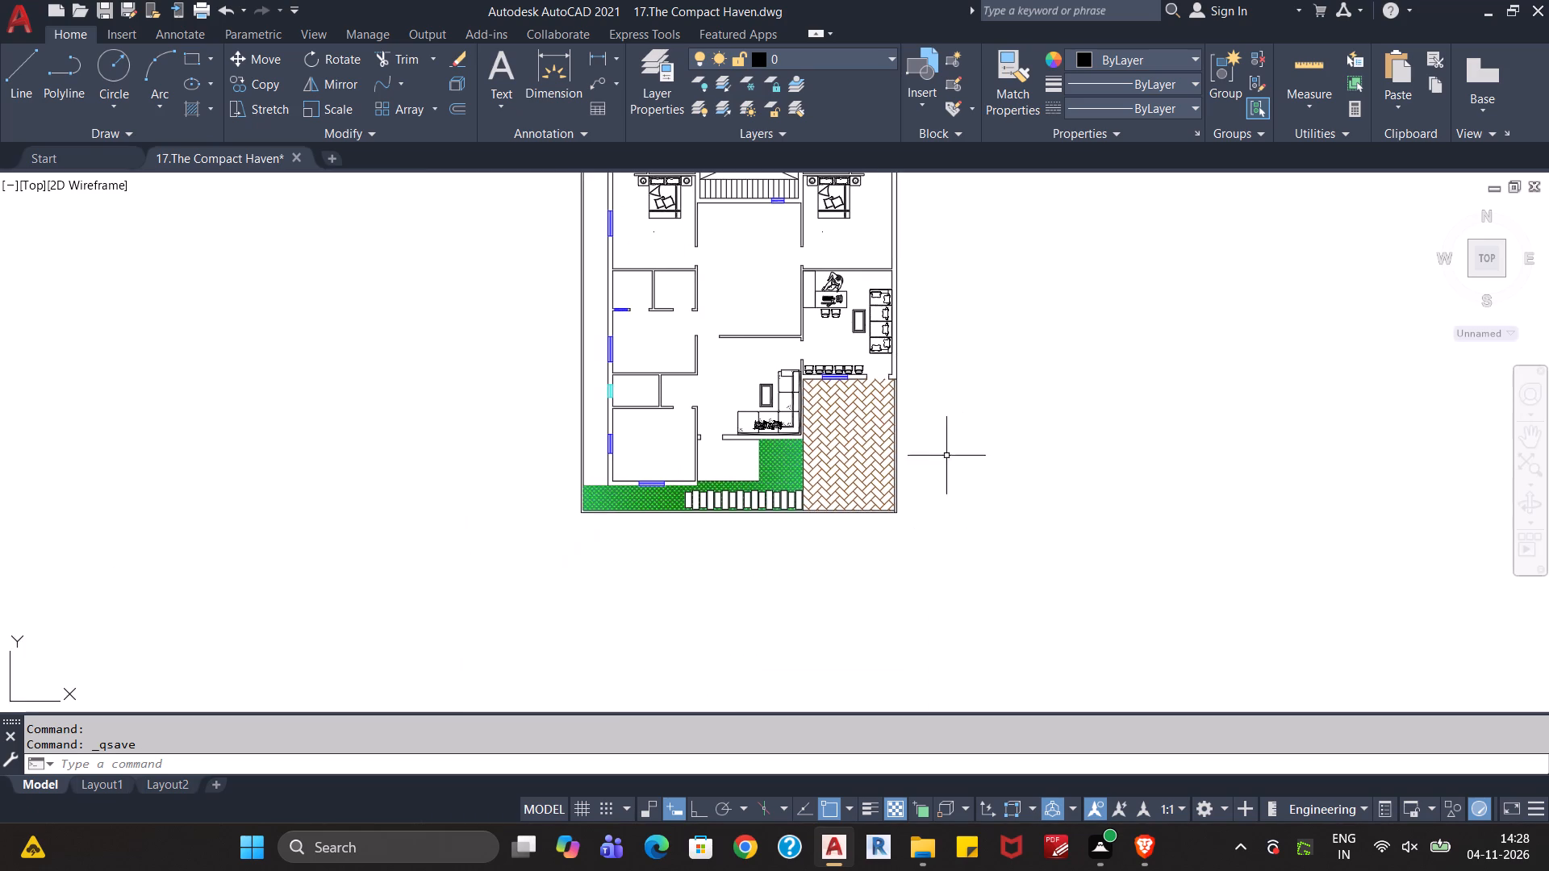
{"action": "scroll", "coordinate": [799, 514], "scroll_direction": "up", "scroll_amount": 4}
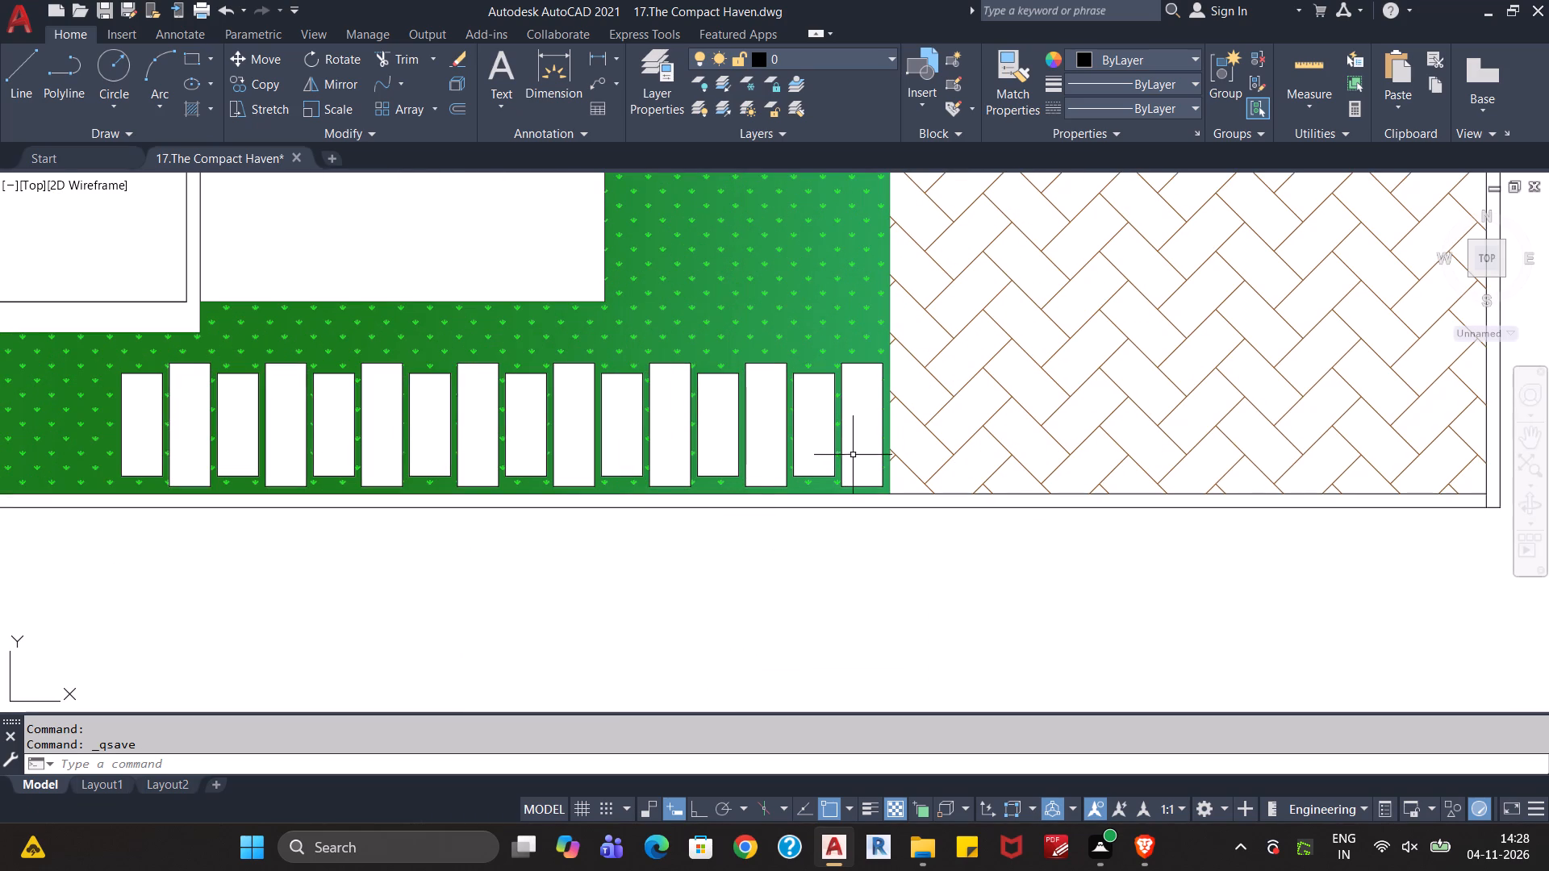
{"action": "left_click", "coordinate": [860, 448]}
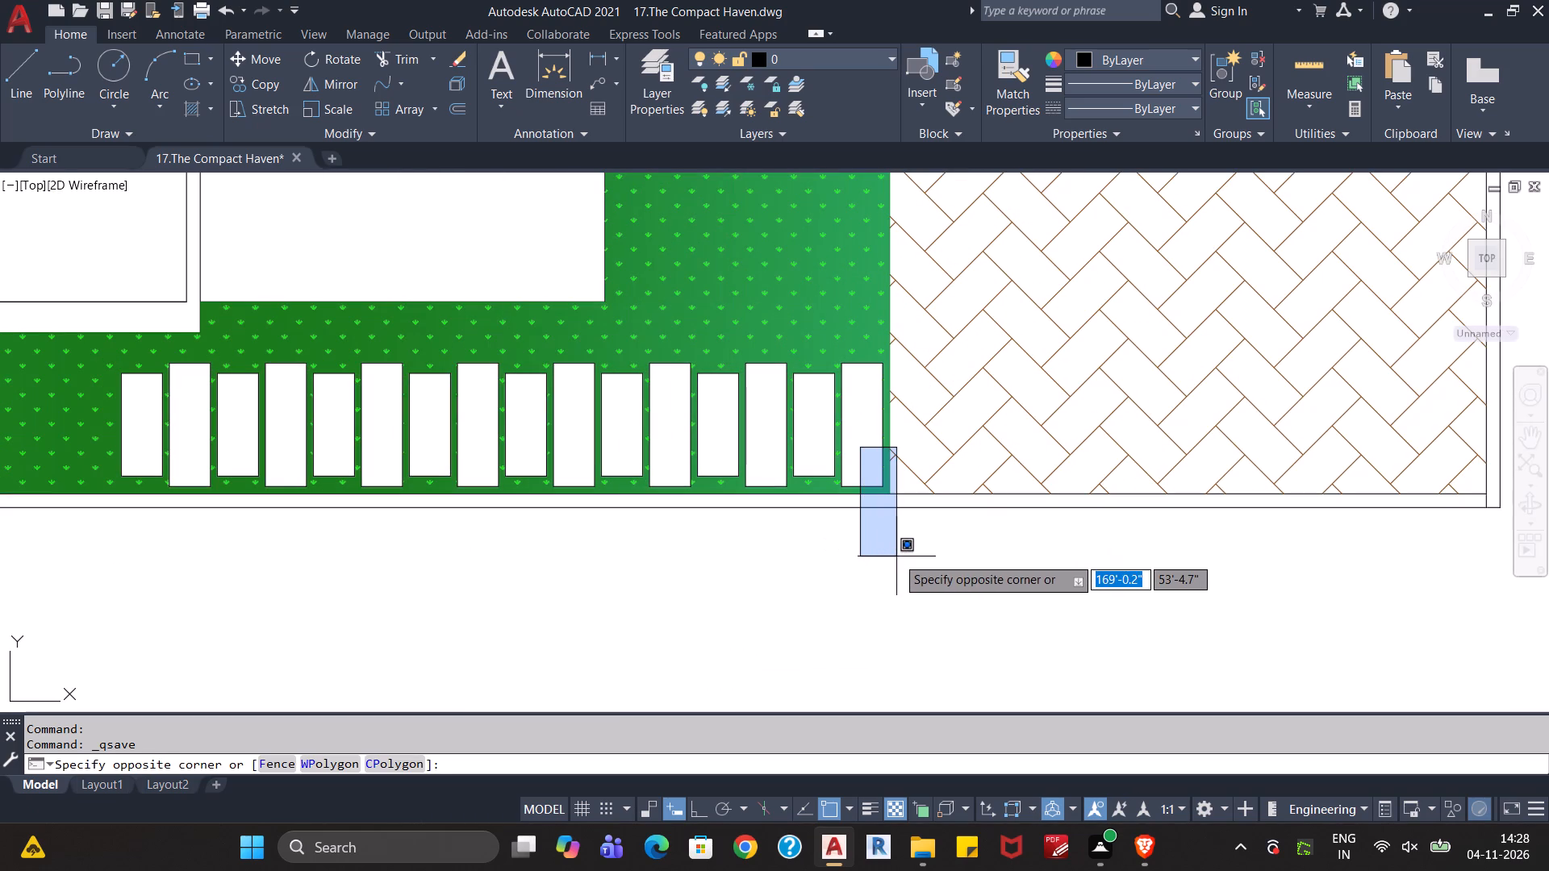
{"action": "key", "text": "Escape"}
{"action": "scroll", "coordinate": [856, 580], "scroll_direction": "down", "scroll_amount": 1}
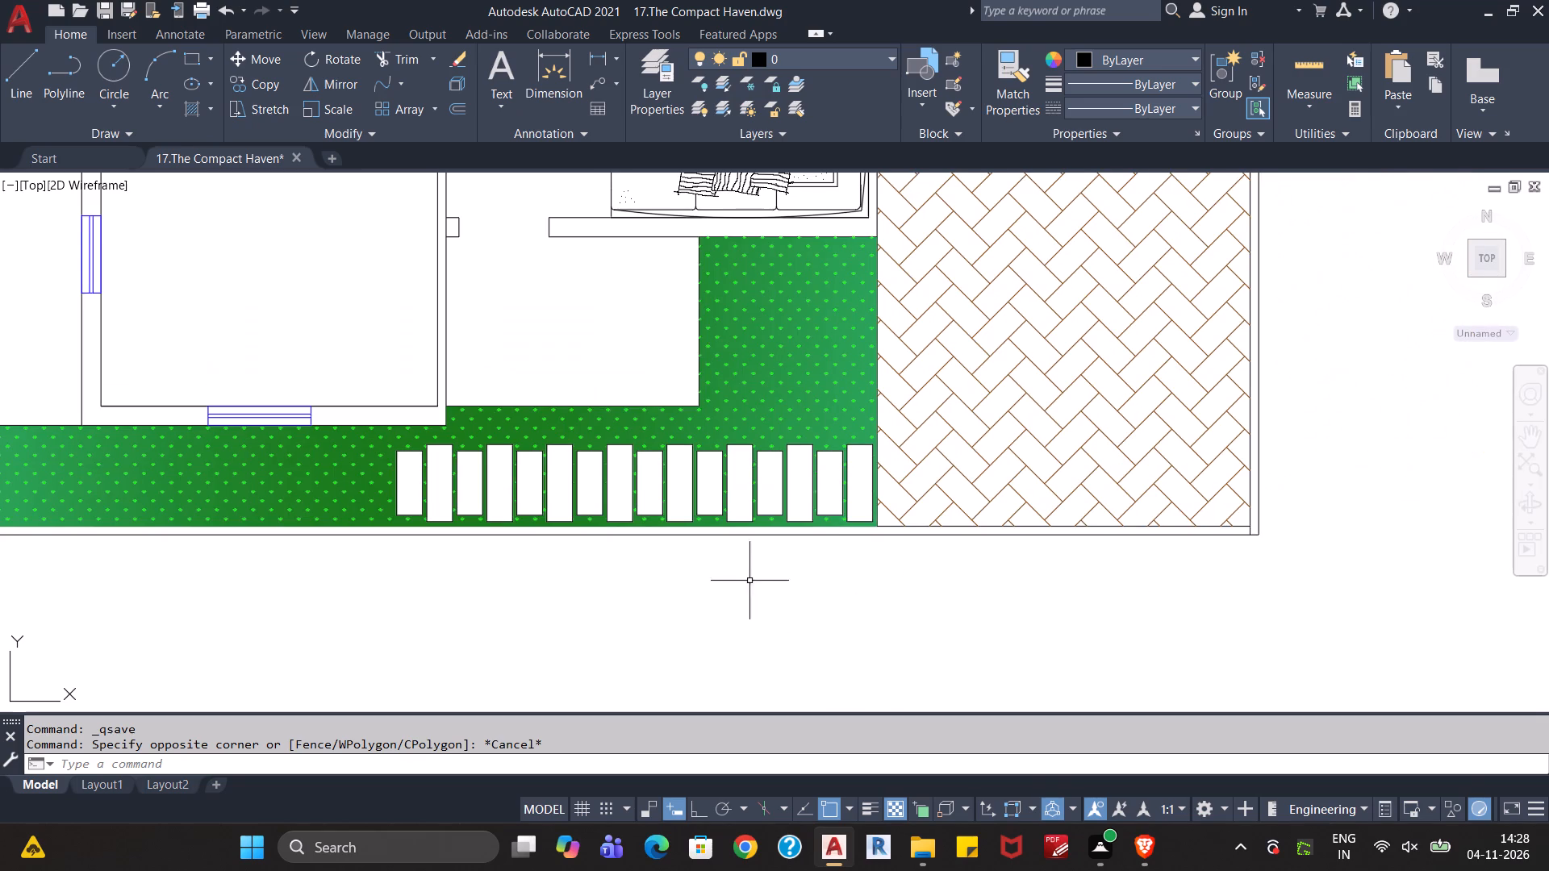
{"action": "left_click", "coordinate": [858, 490]}
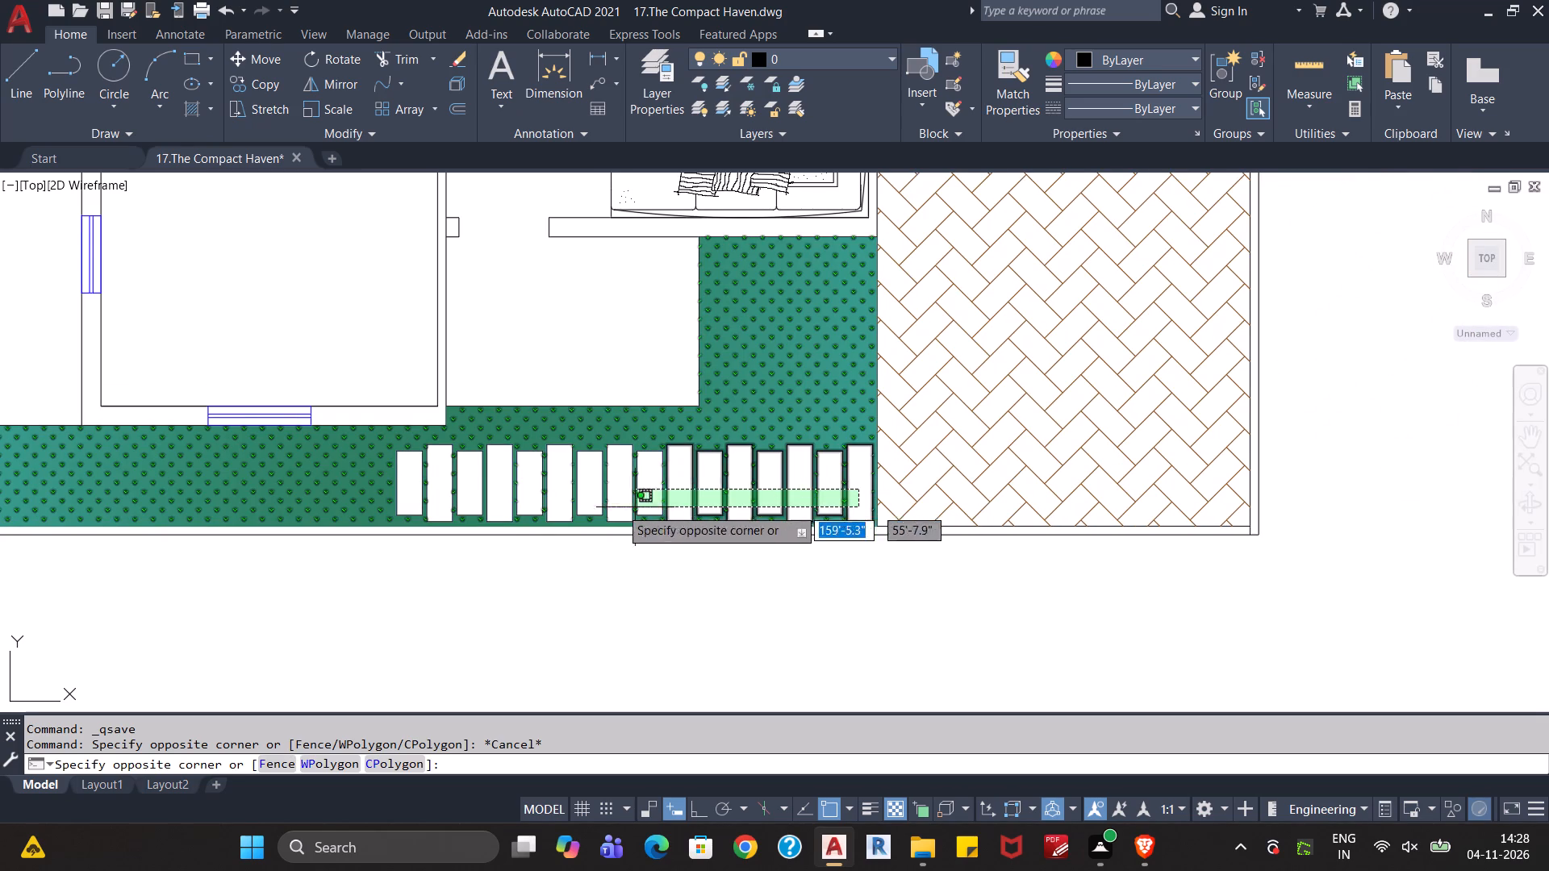
{"action": "left_click", "coordinate": [416, 507]}
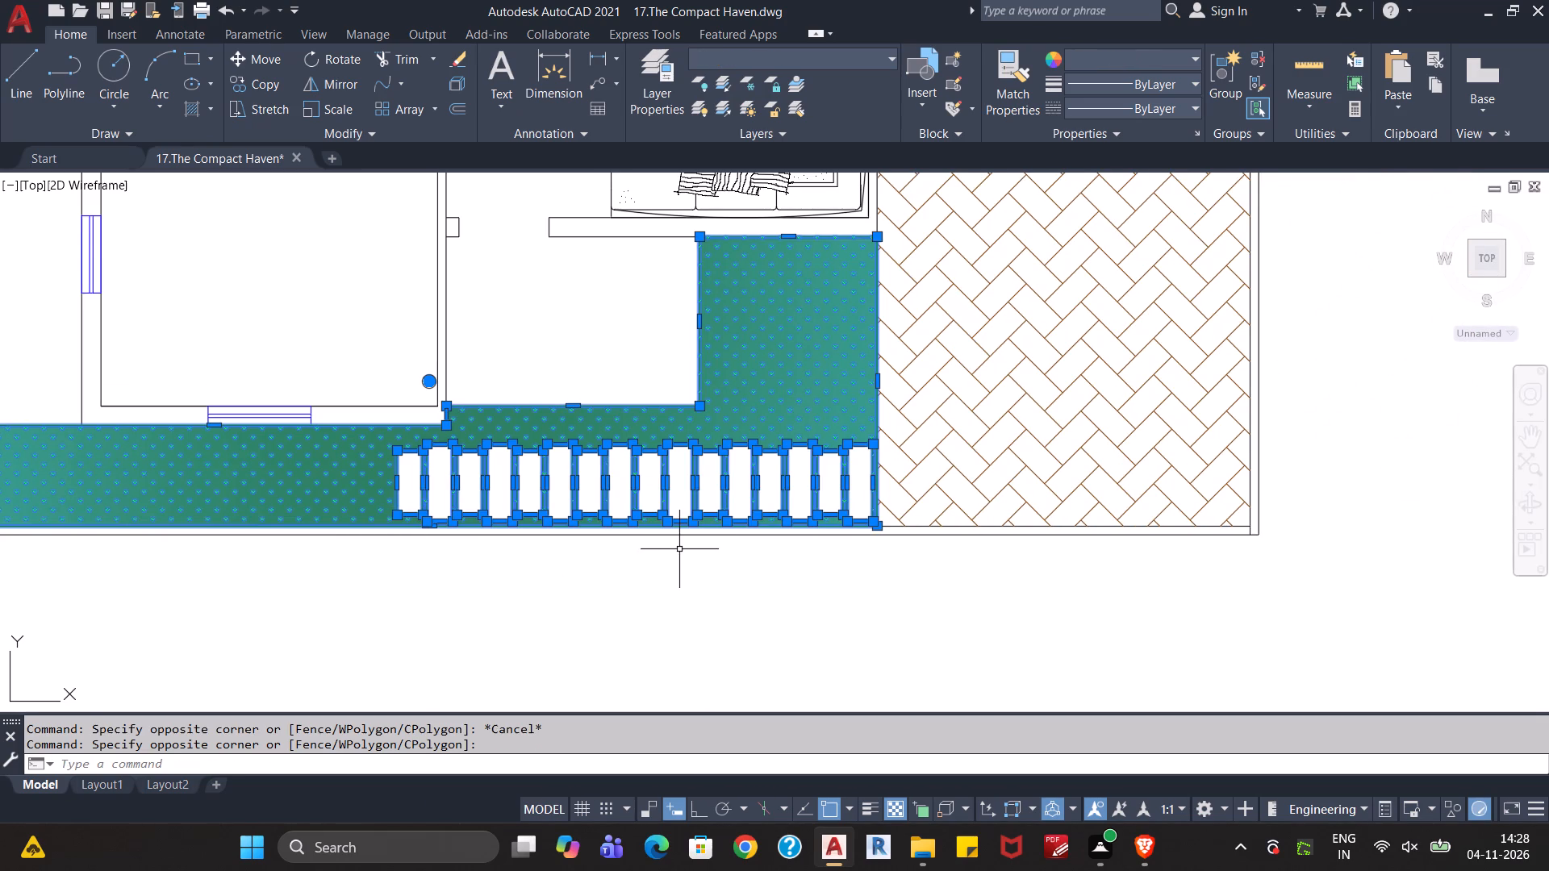
{"action": "left_click", "coordinate": [649, 369], "text": "shift"}
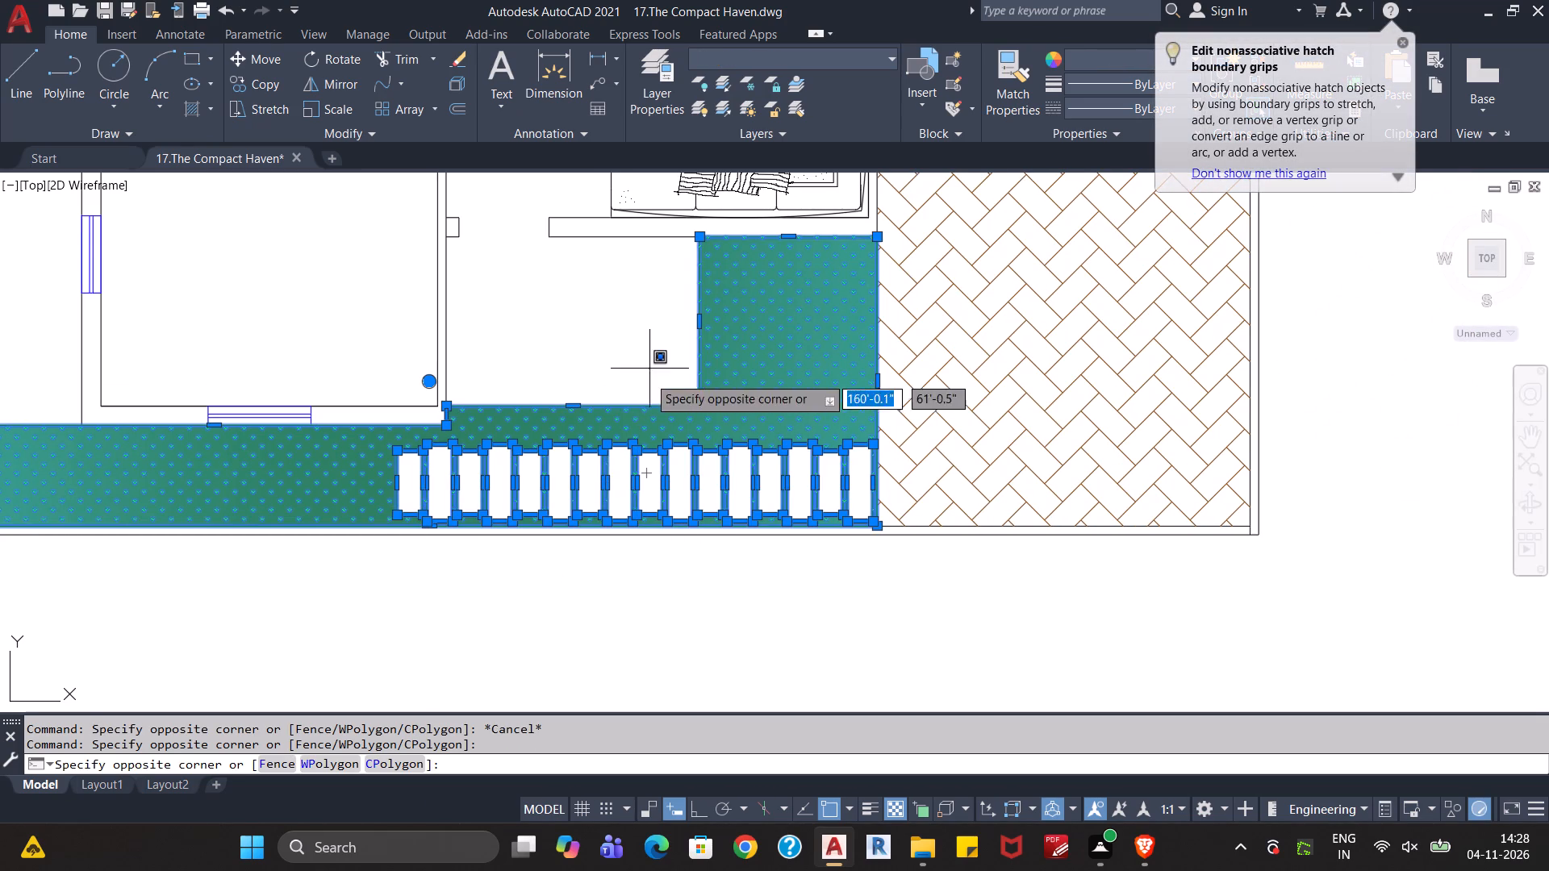
{"action": "left_click", "coordinate": [619, 427], "text": "shift"}
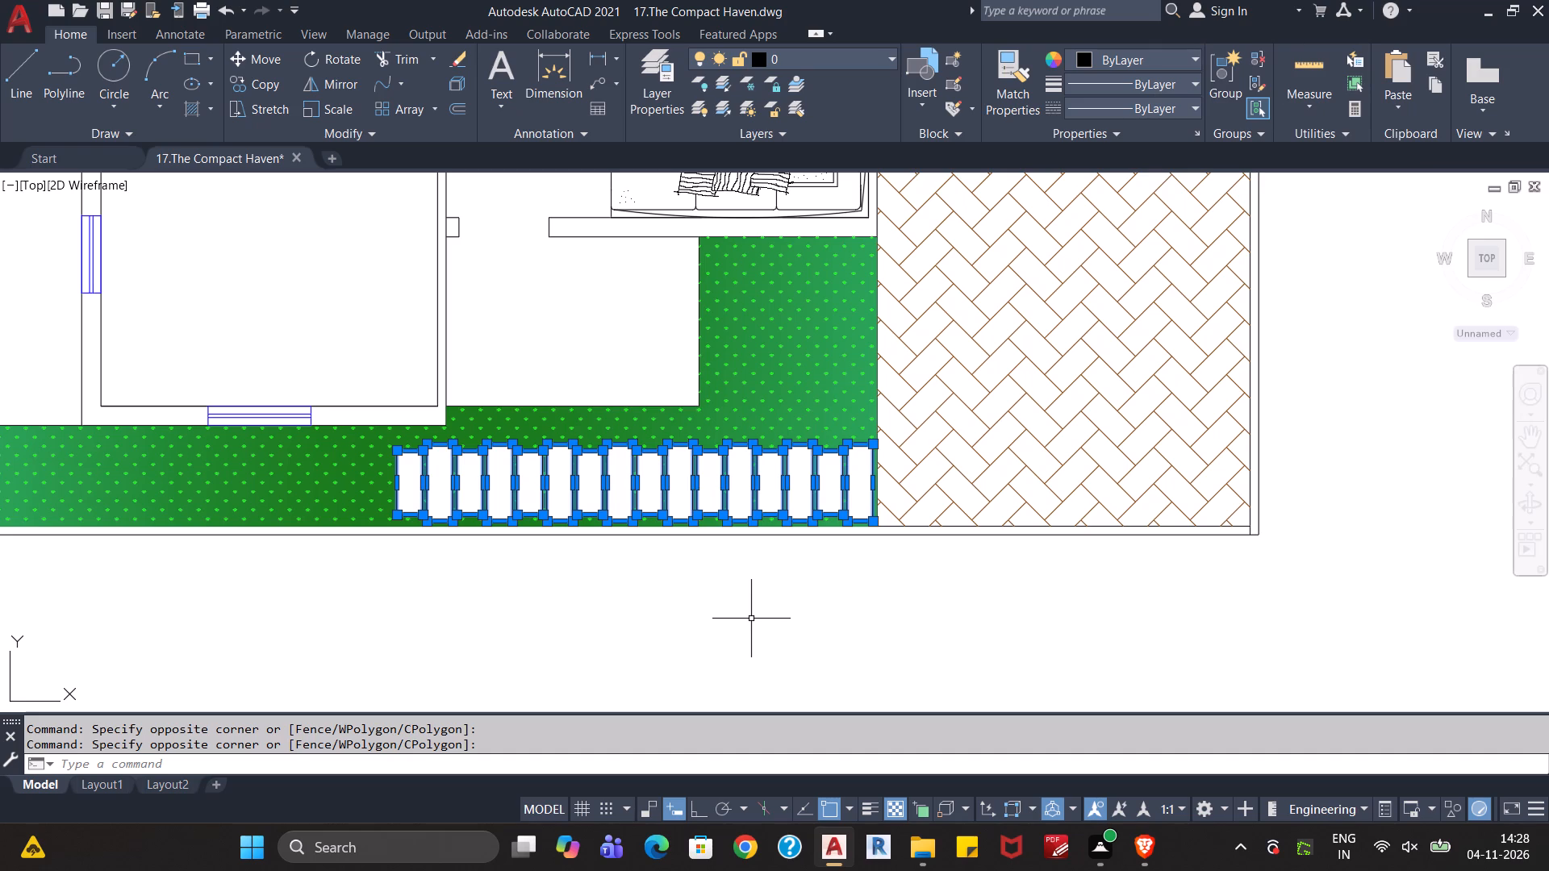
{"action": "type", "text": "blo"}
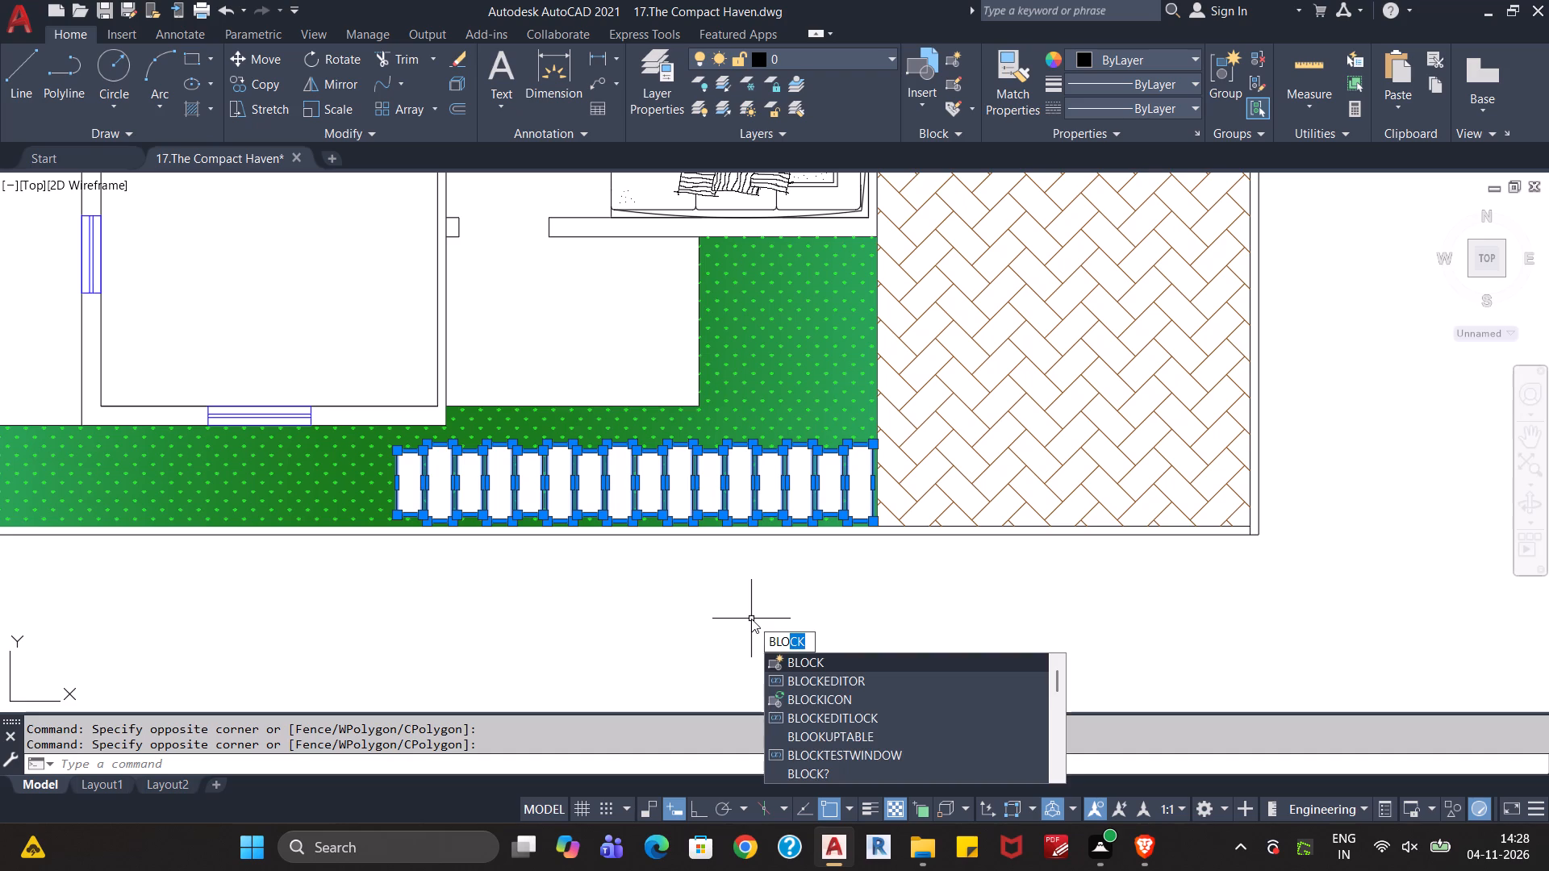
{"action": "key", "text": "Return"}
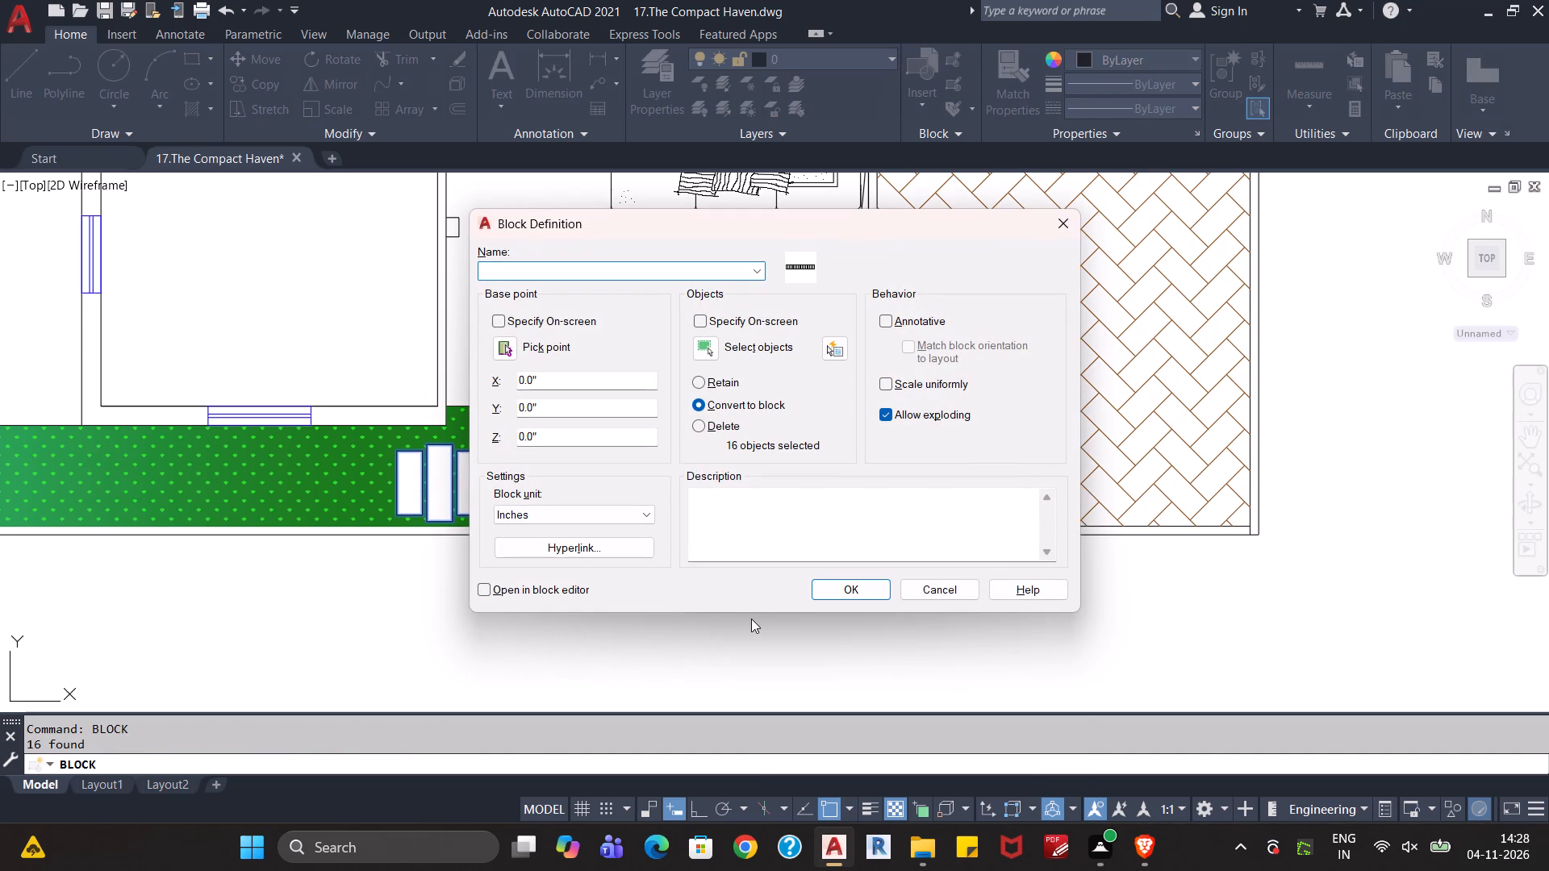
{"action": "type", "text": "Gar"}
{"action": "type", "text": "den stone"}
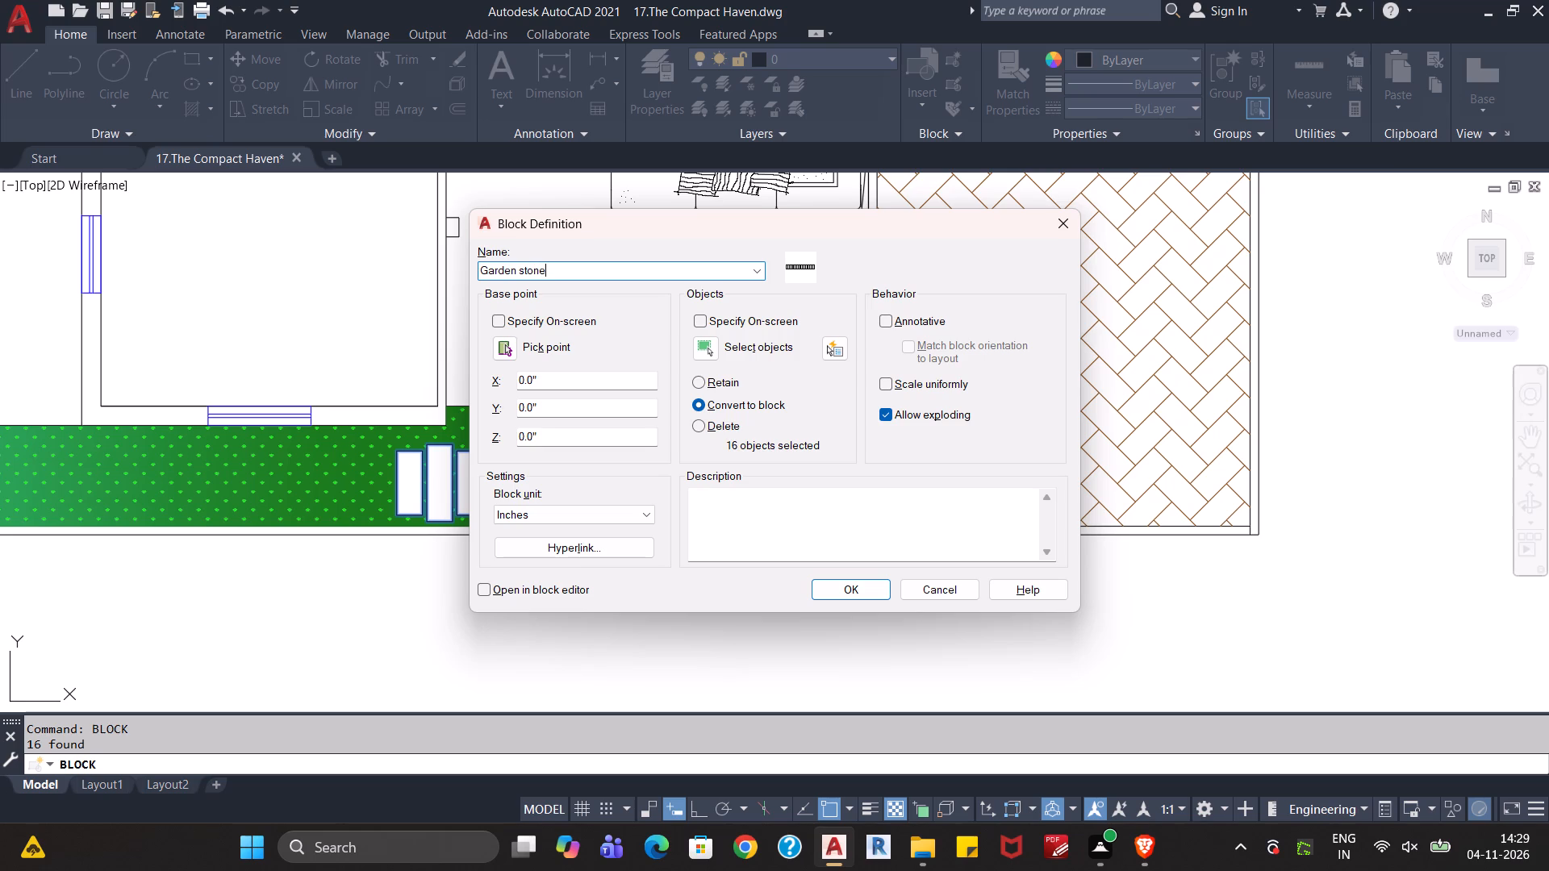
{"action": "key", "text": "Return"}
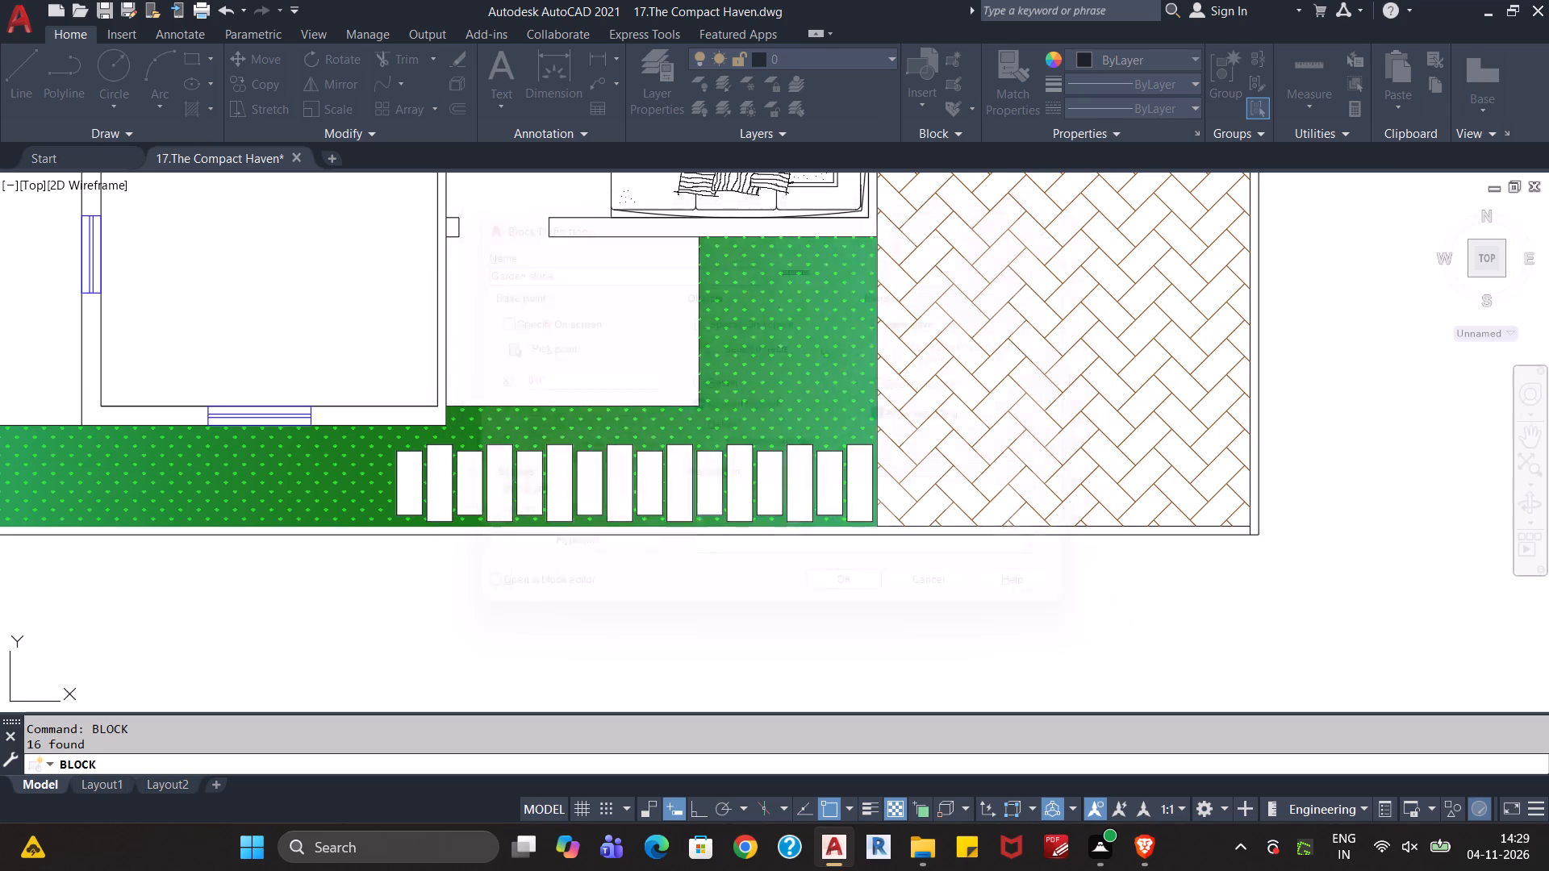
Open the stepping-stone block in the Block Editor.
{"action": "left_click", "coordinate": [750, 500]}
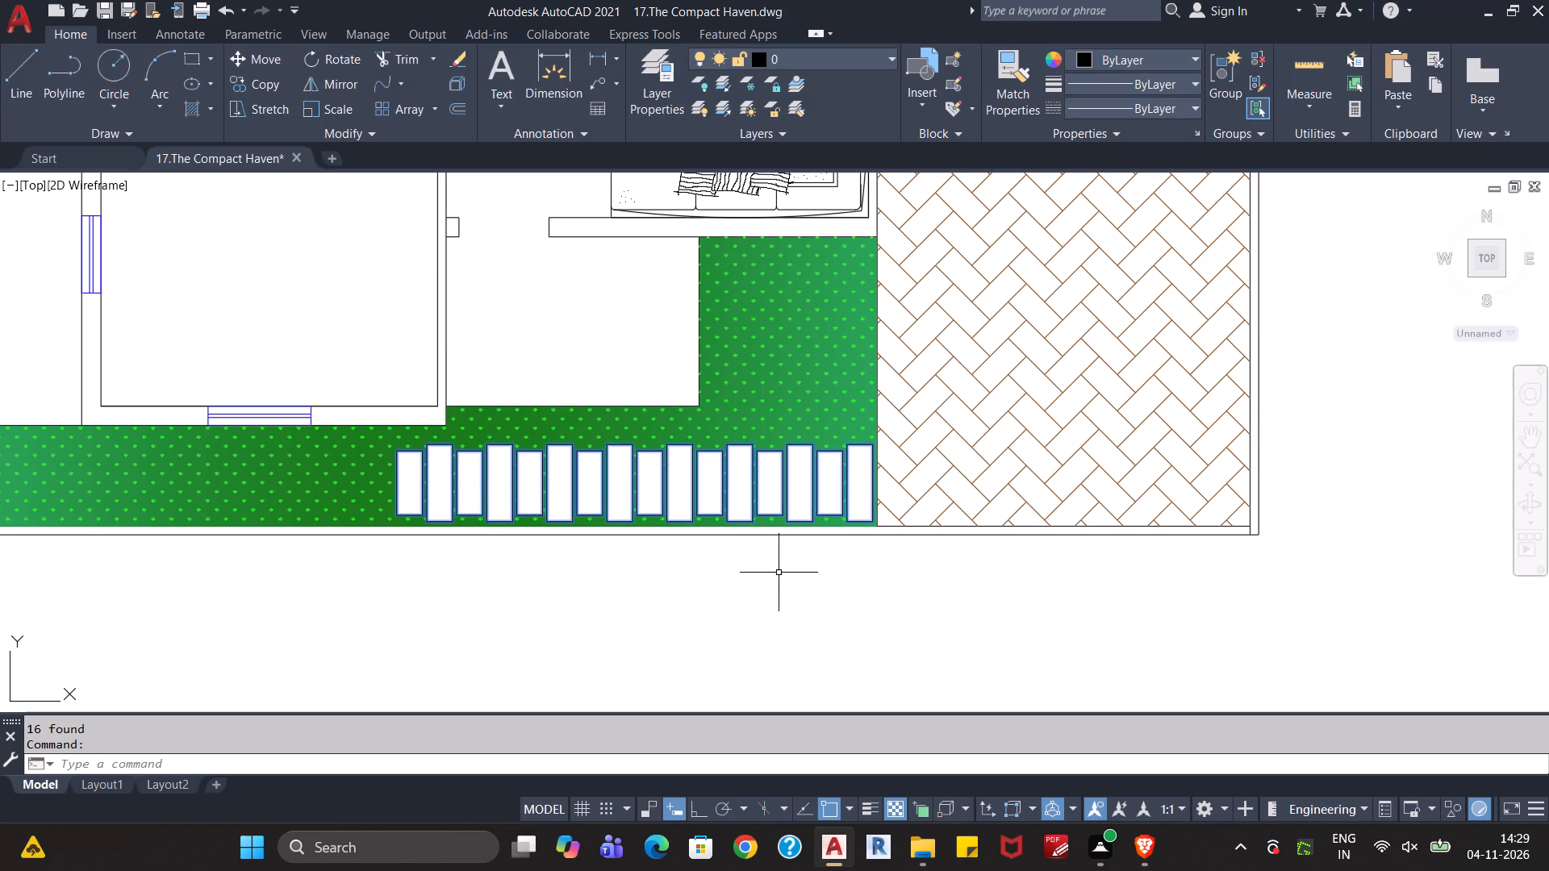
{"action": "double_click", "coordinate": [753, 500]}
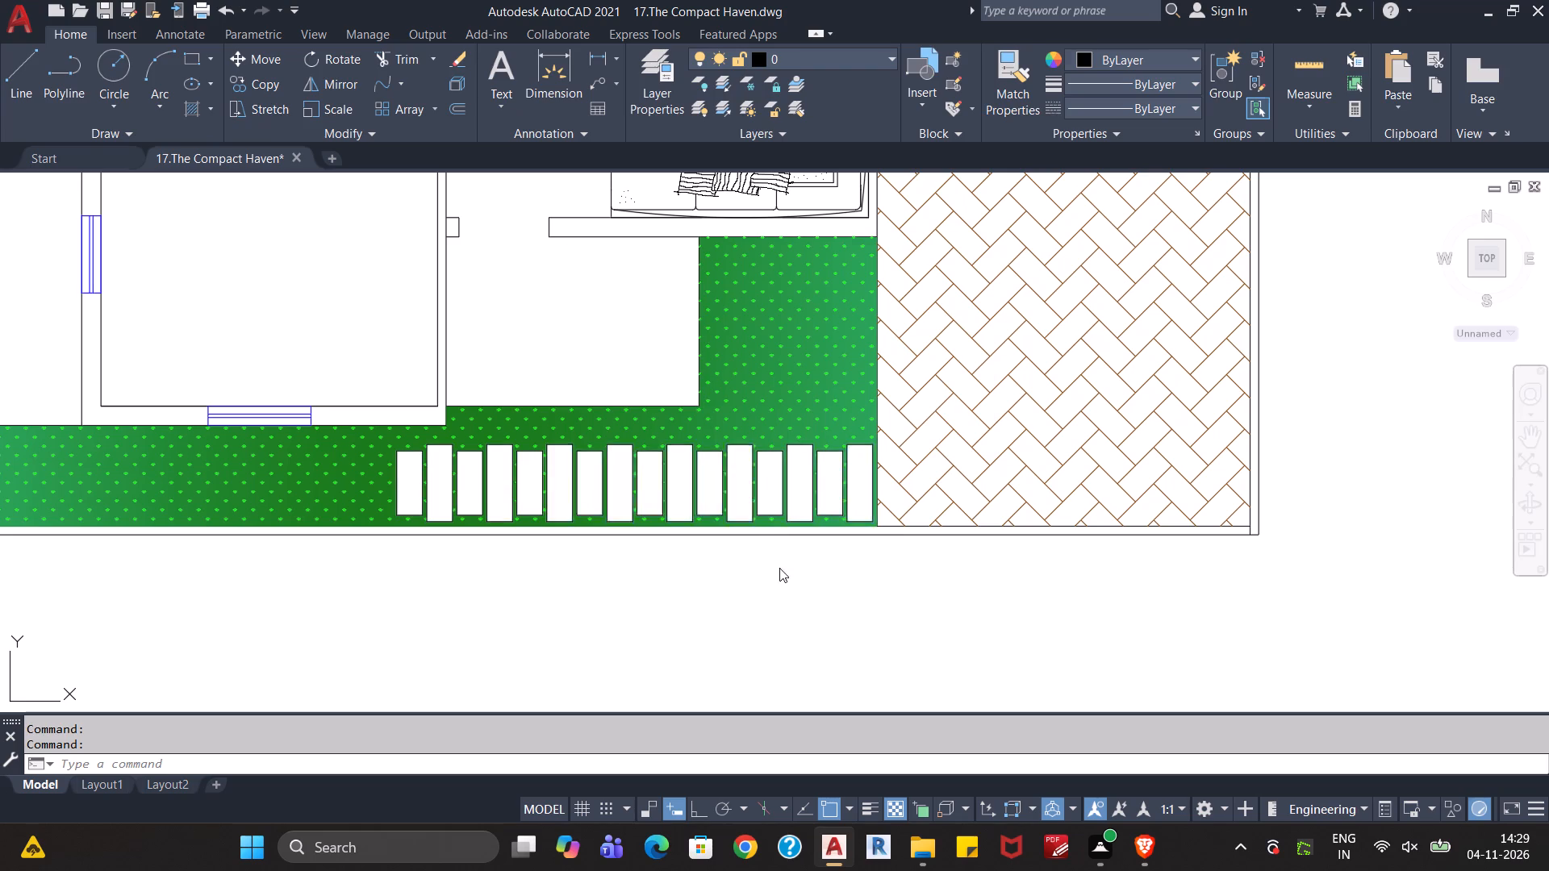
{"action": "left_click", "coordinate": [772, 559]}
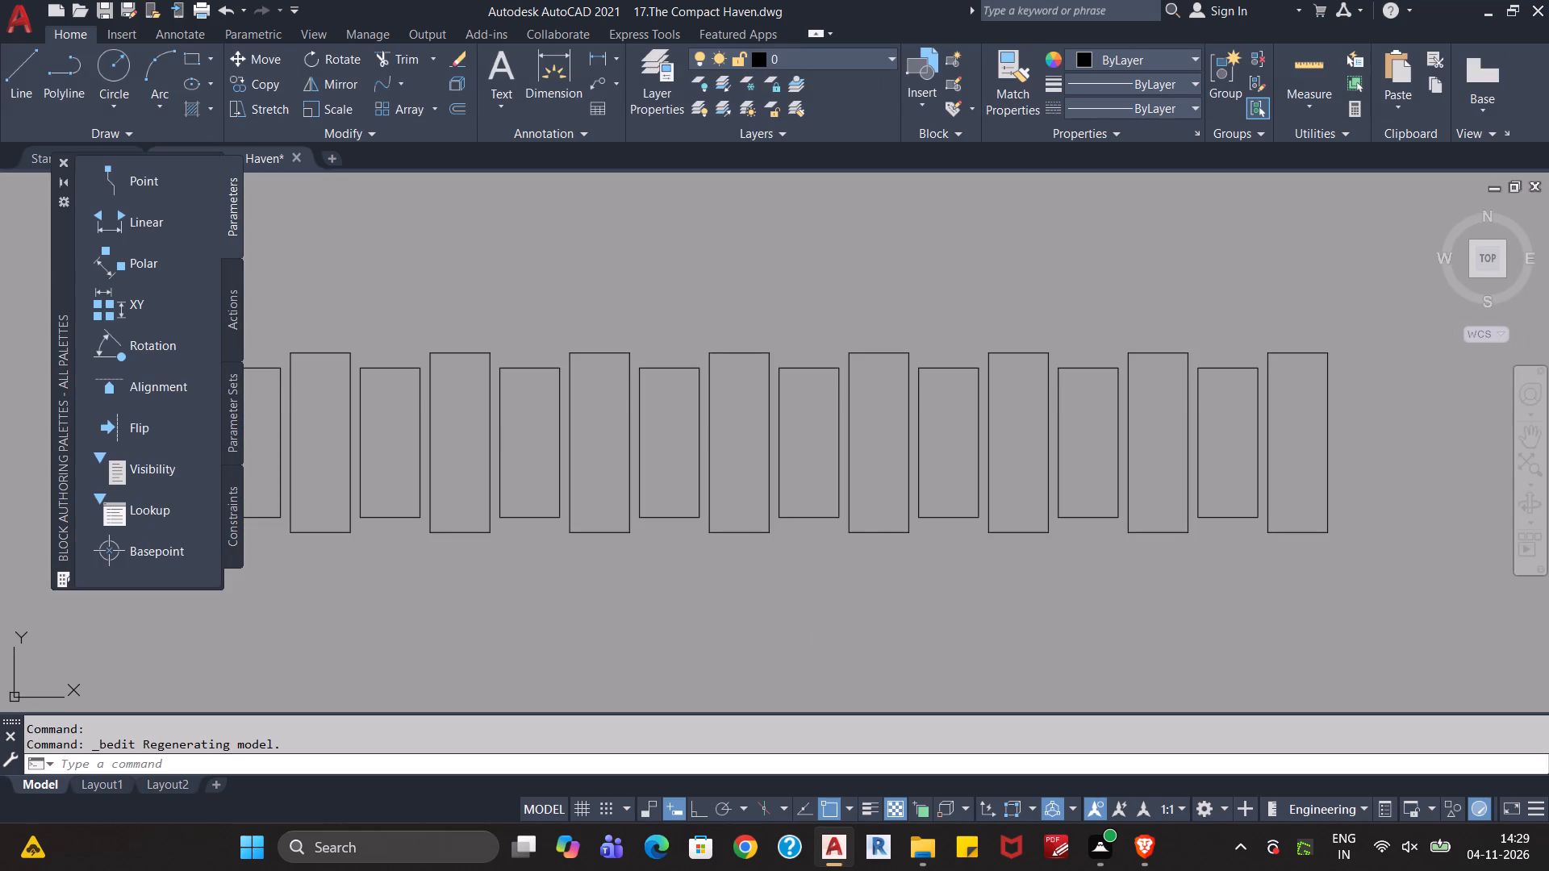
{"action": "key", "text": "Escape"}
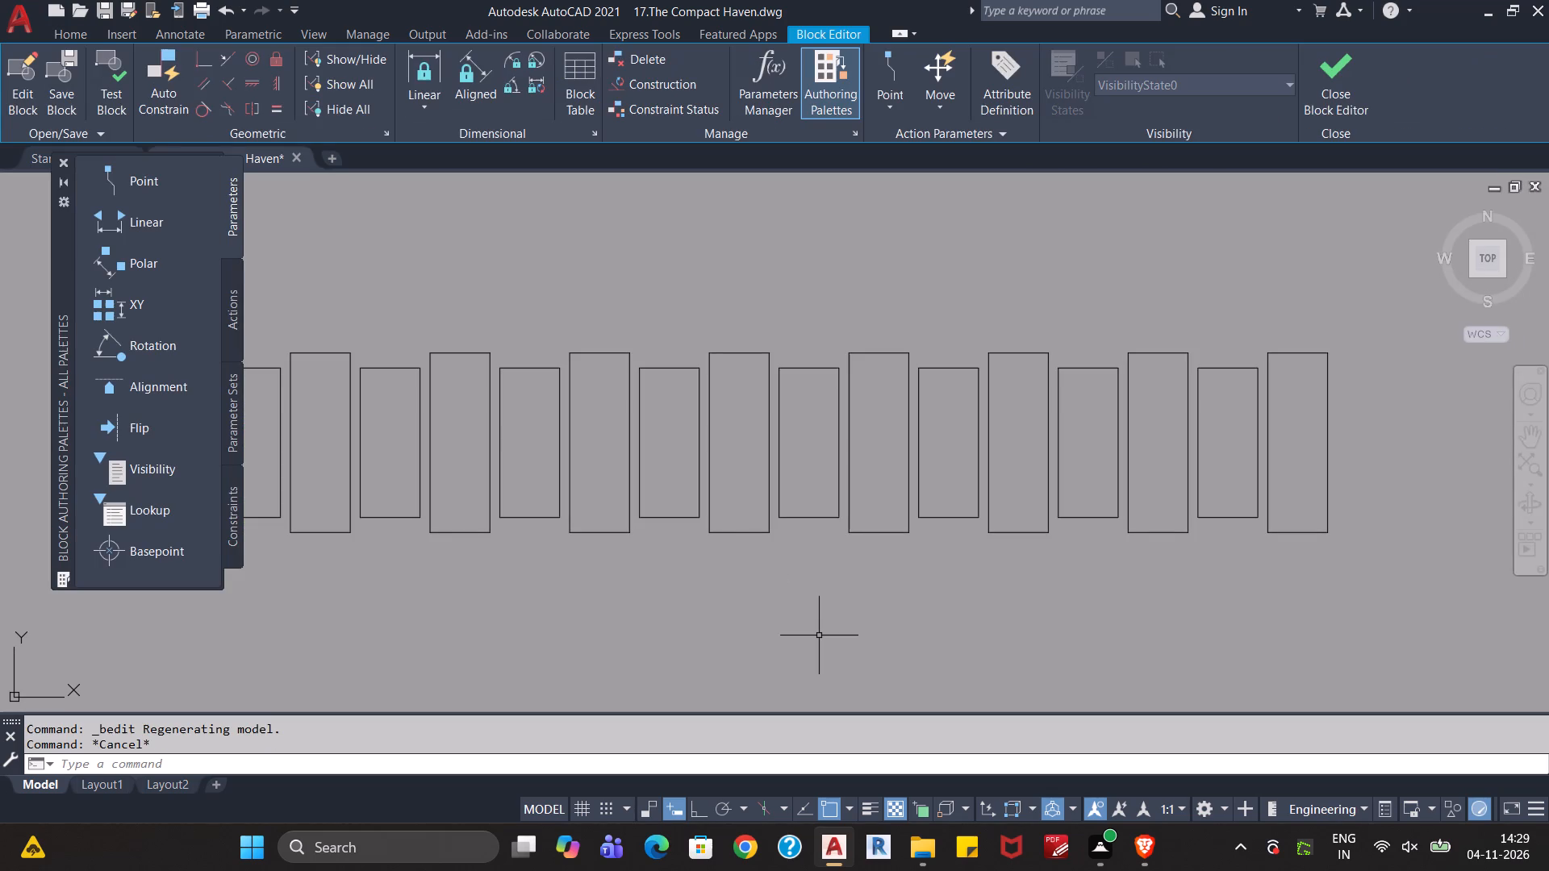
Start a Hatch for the stepping stones and choose the HEX pattern.
{"action": "key", "text": "h"}
{"action": "key", "text": "a"}
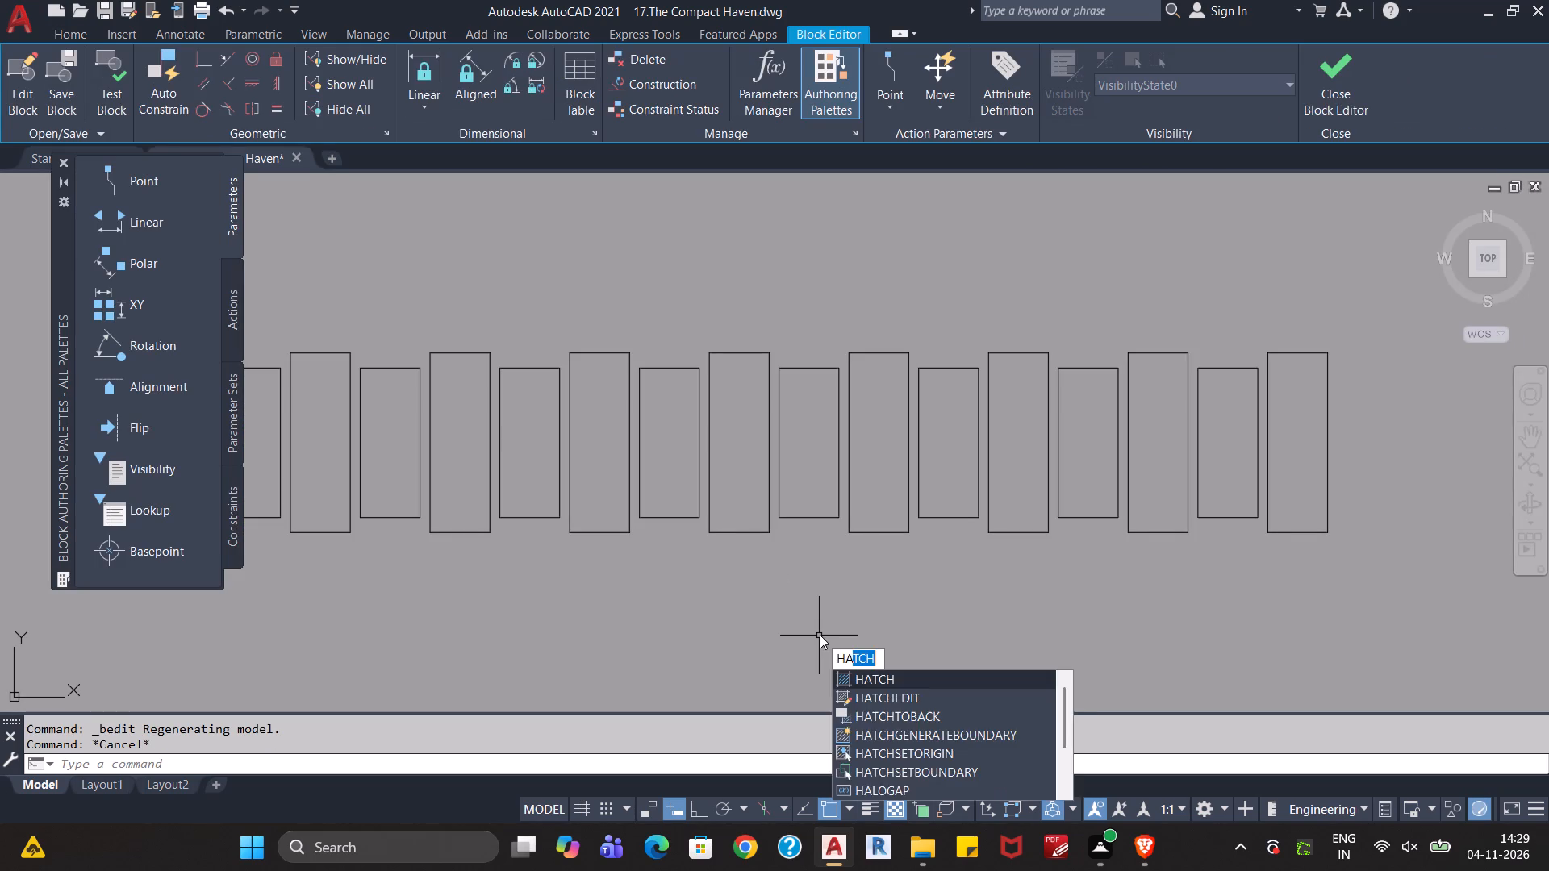
{"action": "key", "text": "Return"}
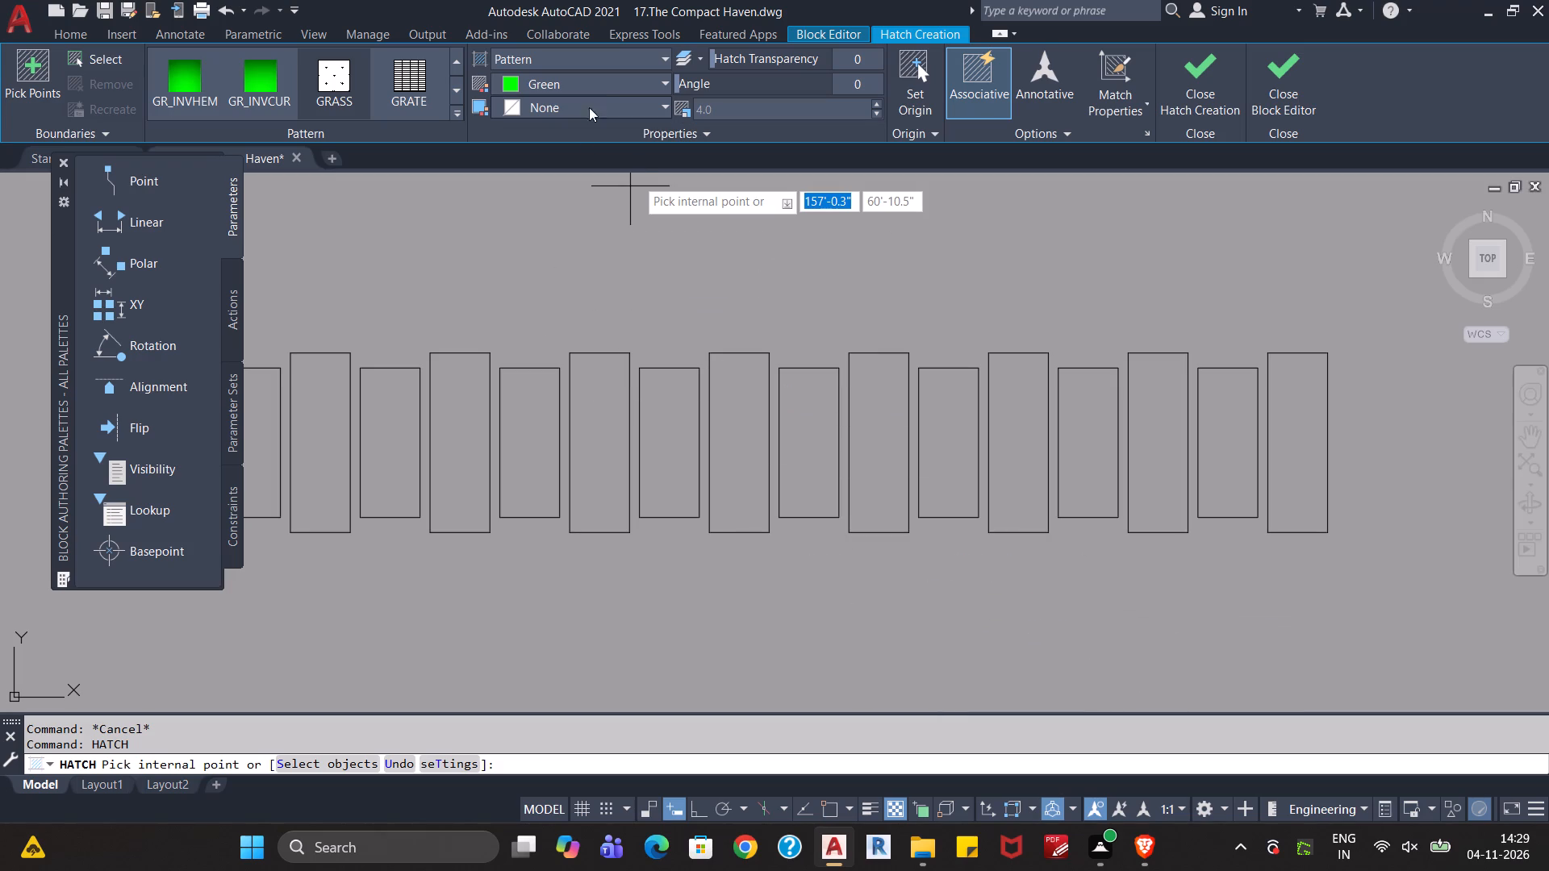
{"action": "left_click", "coordinate": [612, 85]}
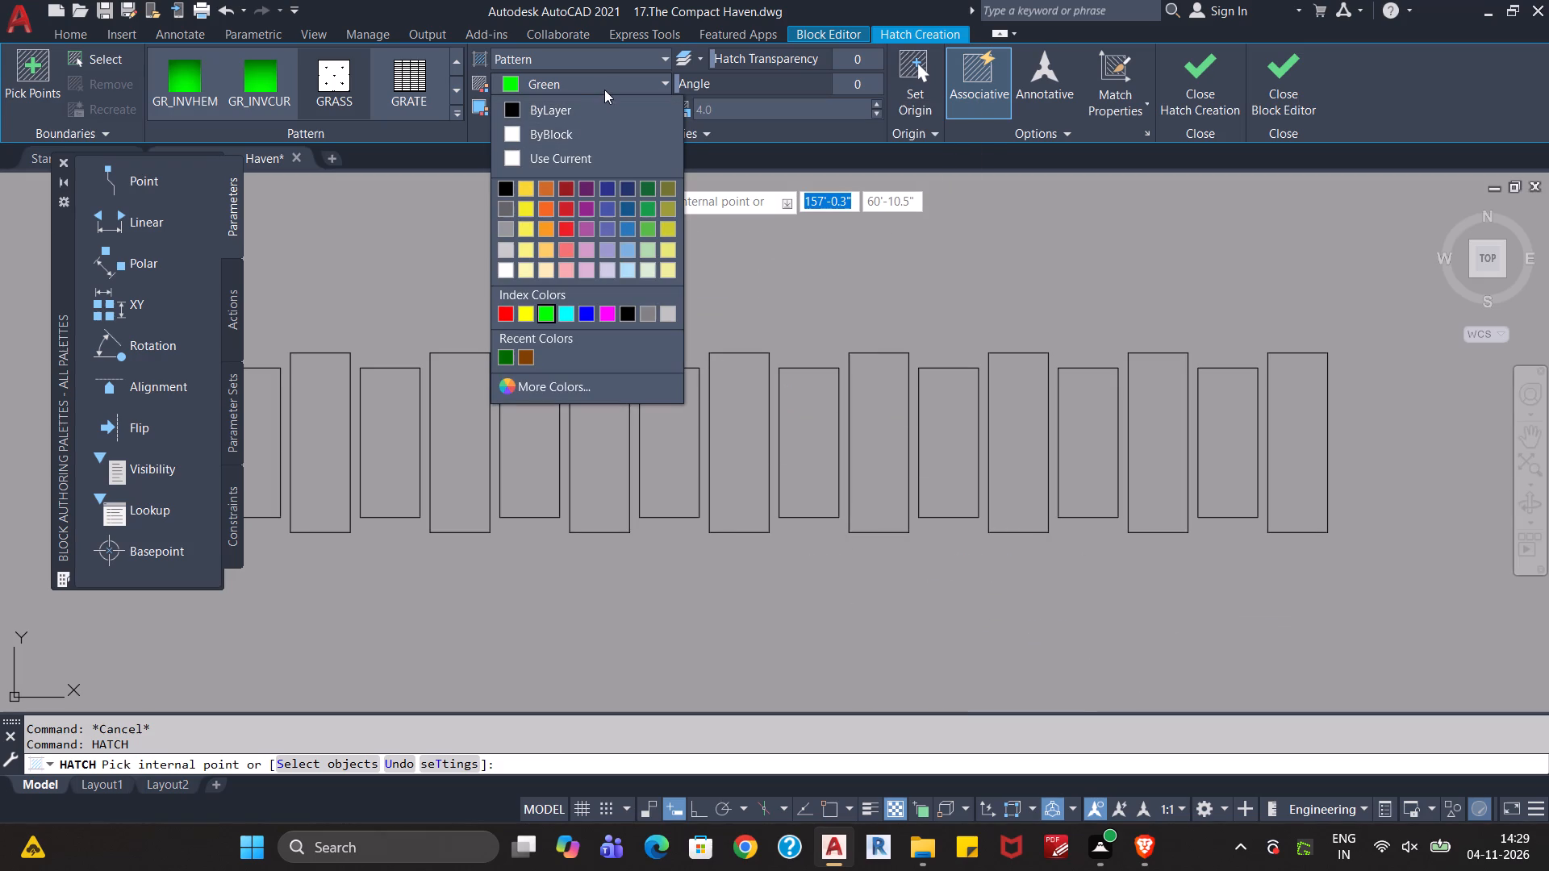
{"action": "left_click", "coordinate": [604, 89]}
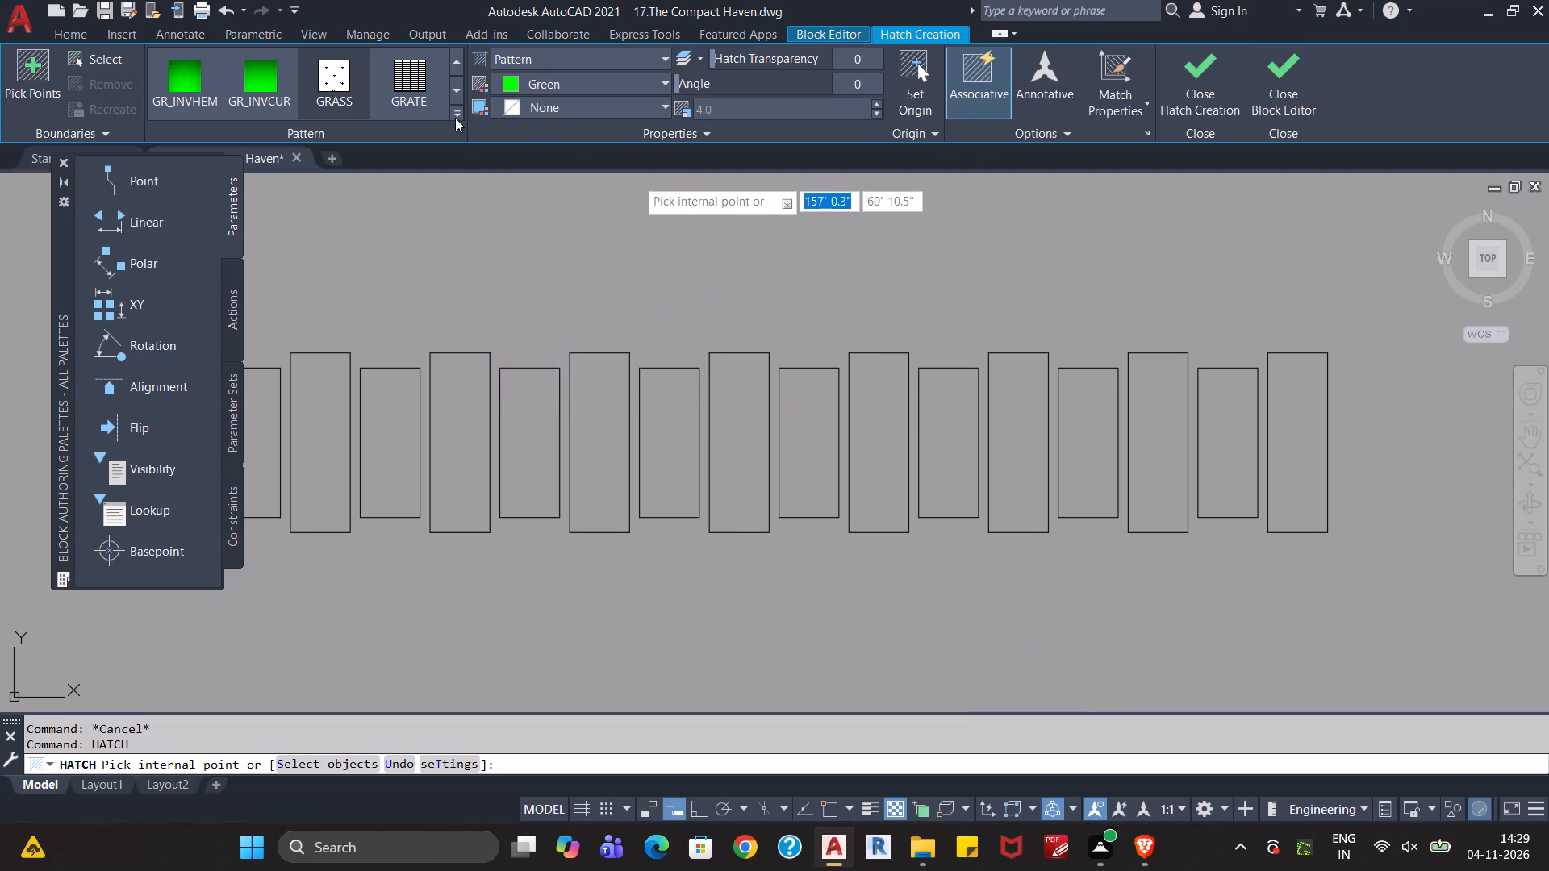
{"action": "left_click", "coordinate": [455, 118]}
{"action": "scroll", "coordinate": [375, 255], "scroll_direction": "down", "scroll_amount": 4}
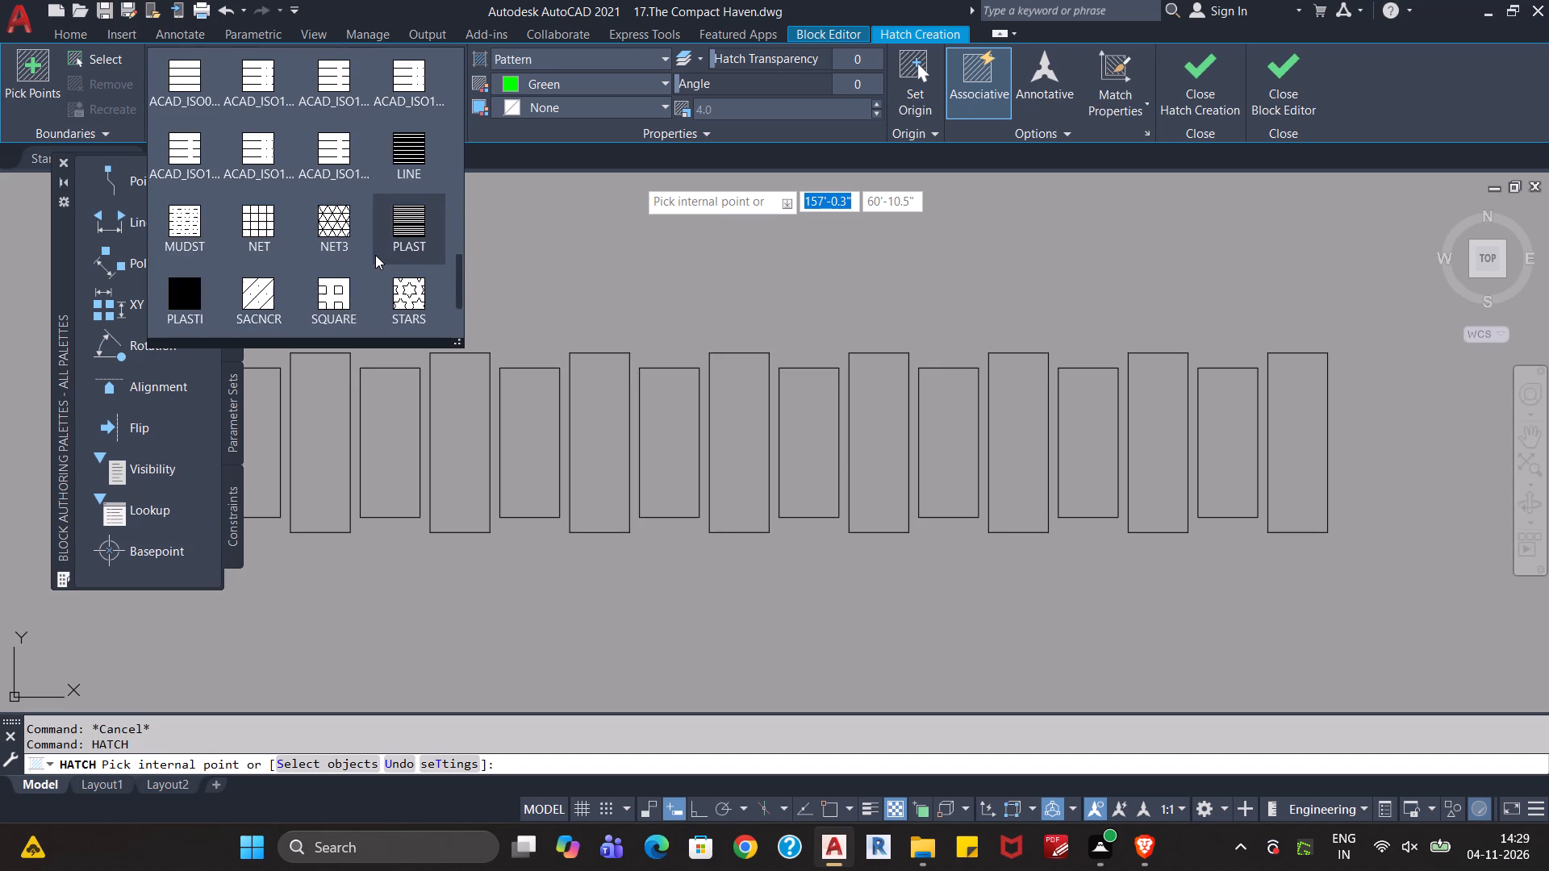
{"action": "scroll", "coordinate": [375, 255], "scroll_direction": "down", "scroll_amount": 3}
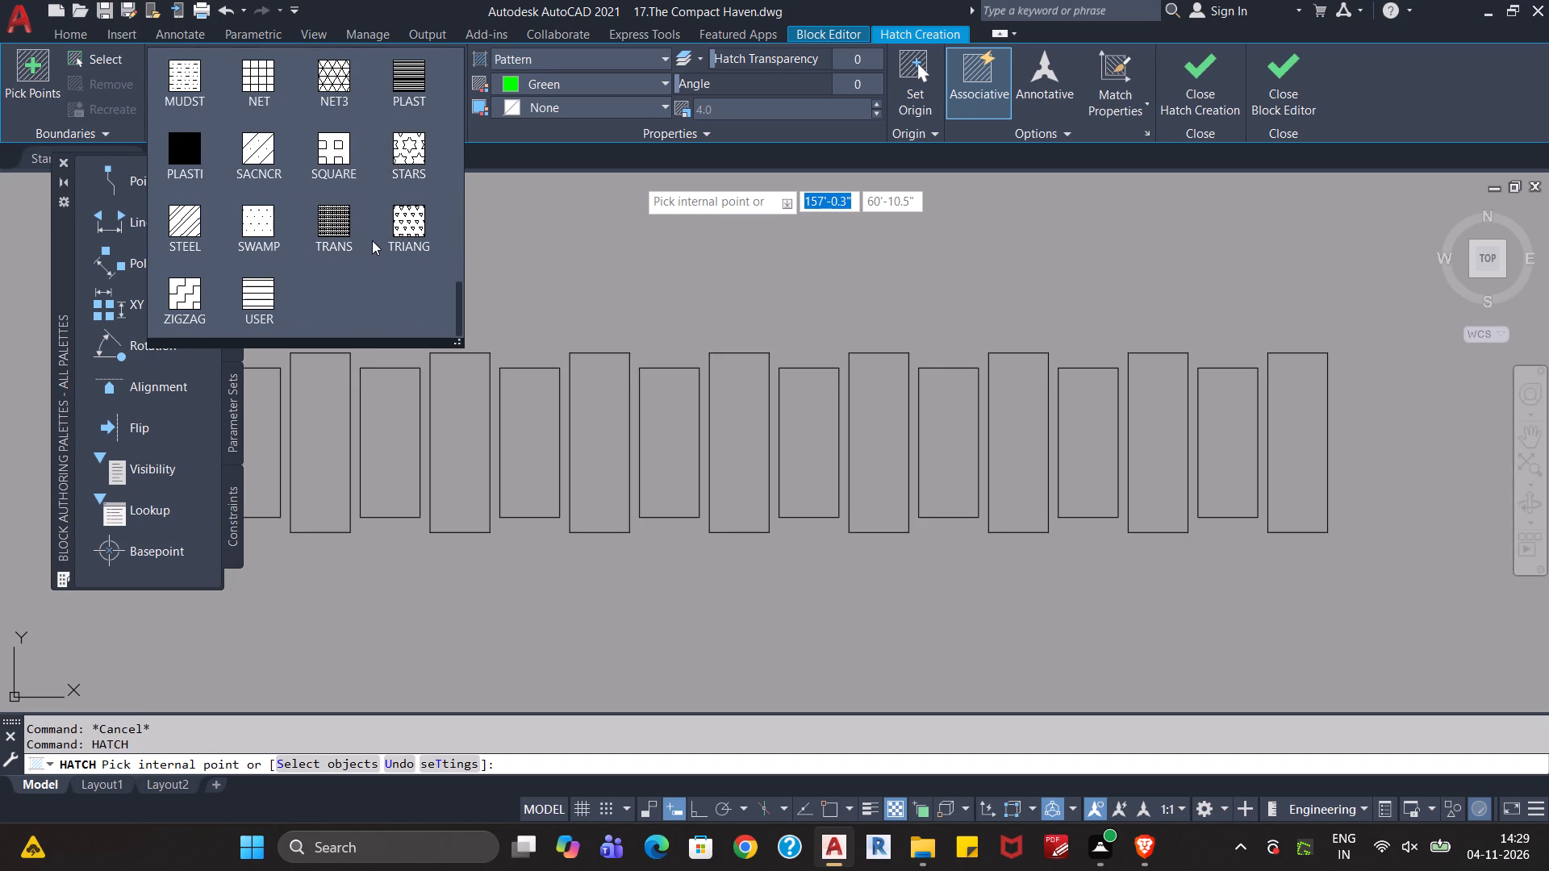
{"action": "scroll", "coordinate": [373, 240], "scroll_direction": "up", "scroll_amount": 1}
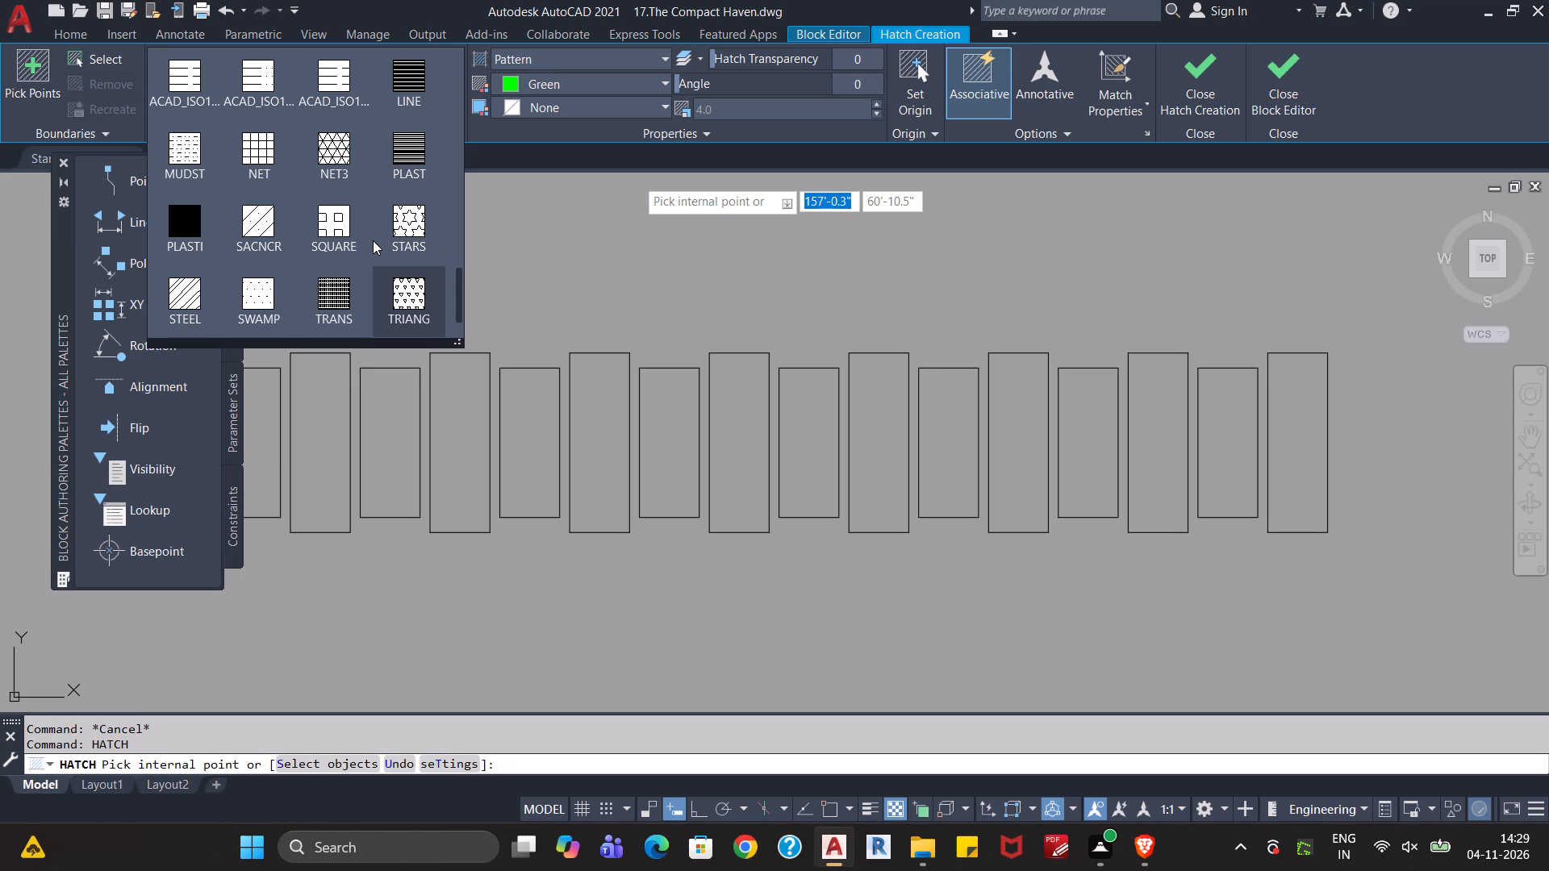
{"action": "scroll", "coordinate": [373, 240], "scroll_direction": "down", "scroll_amount": 1}
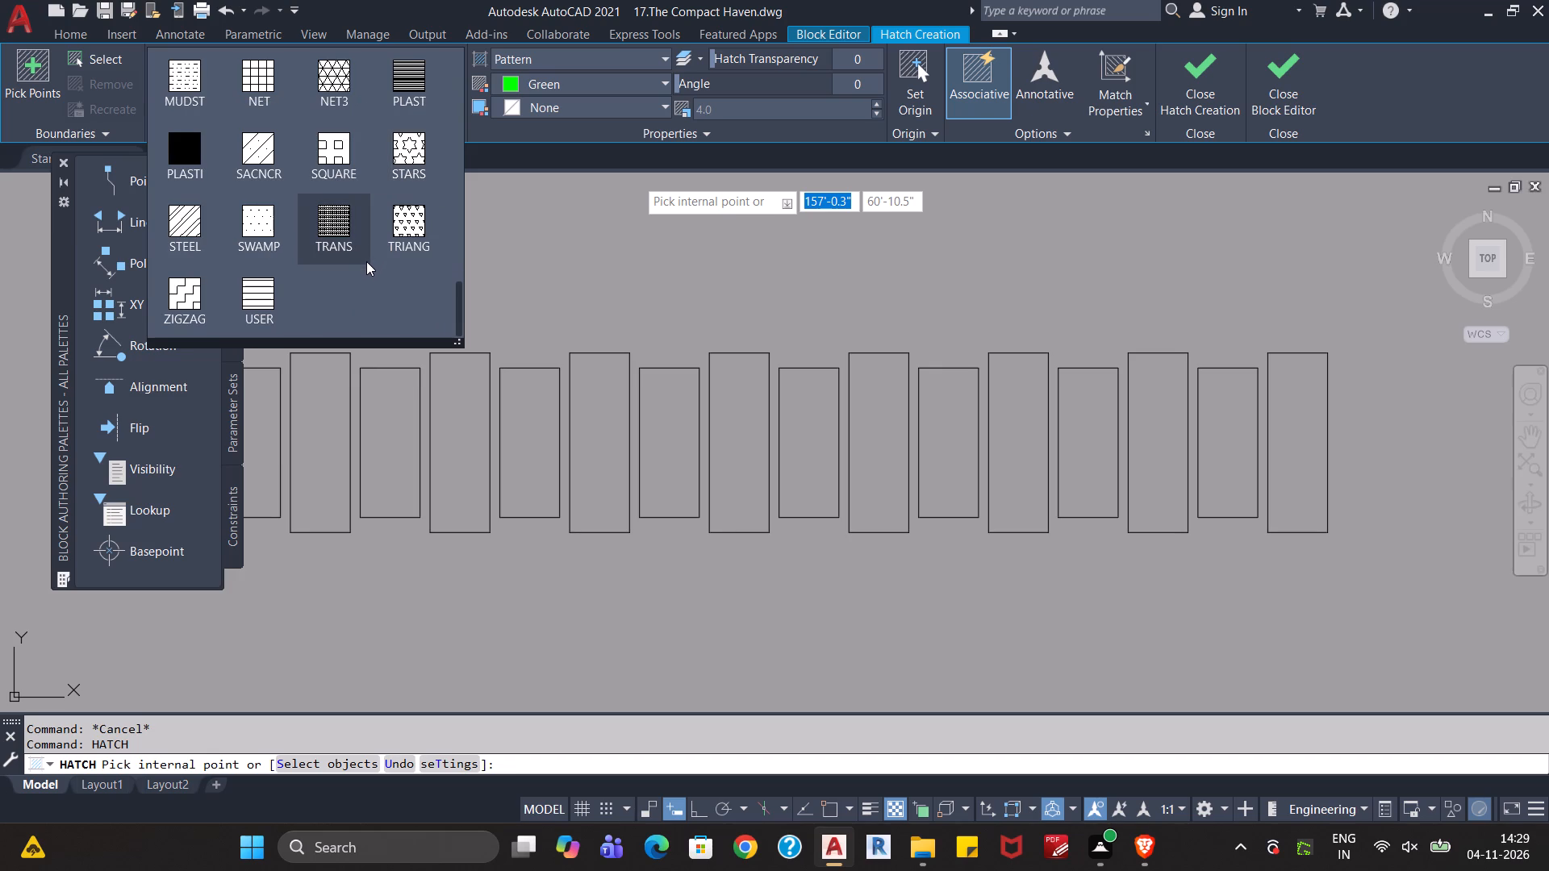
{"action": "scroll", "coordinate": [361, 268], "scroll_direction": "up", "scroll_amount": 3}
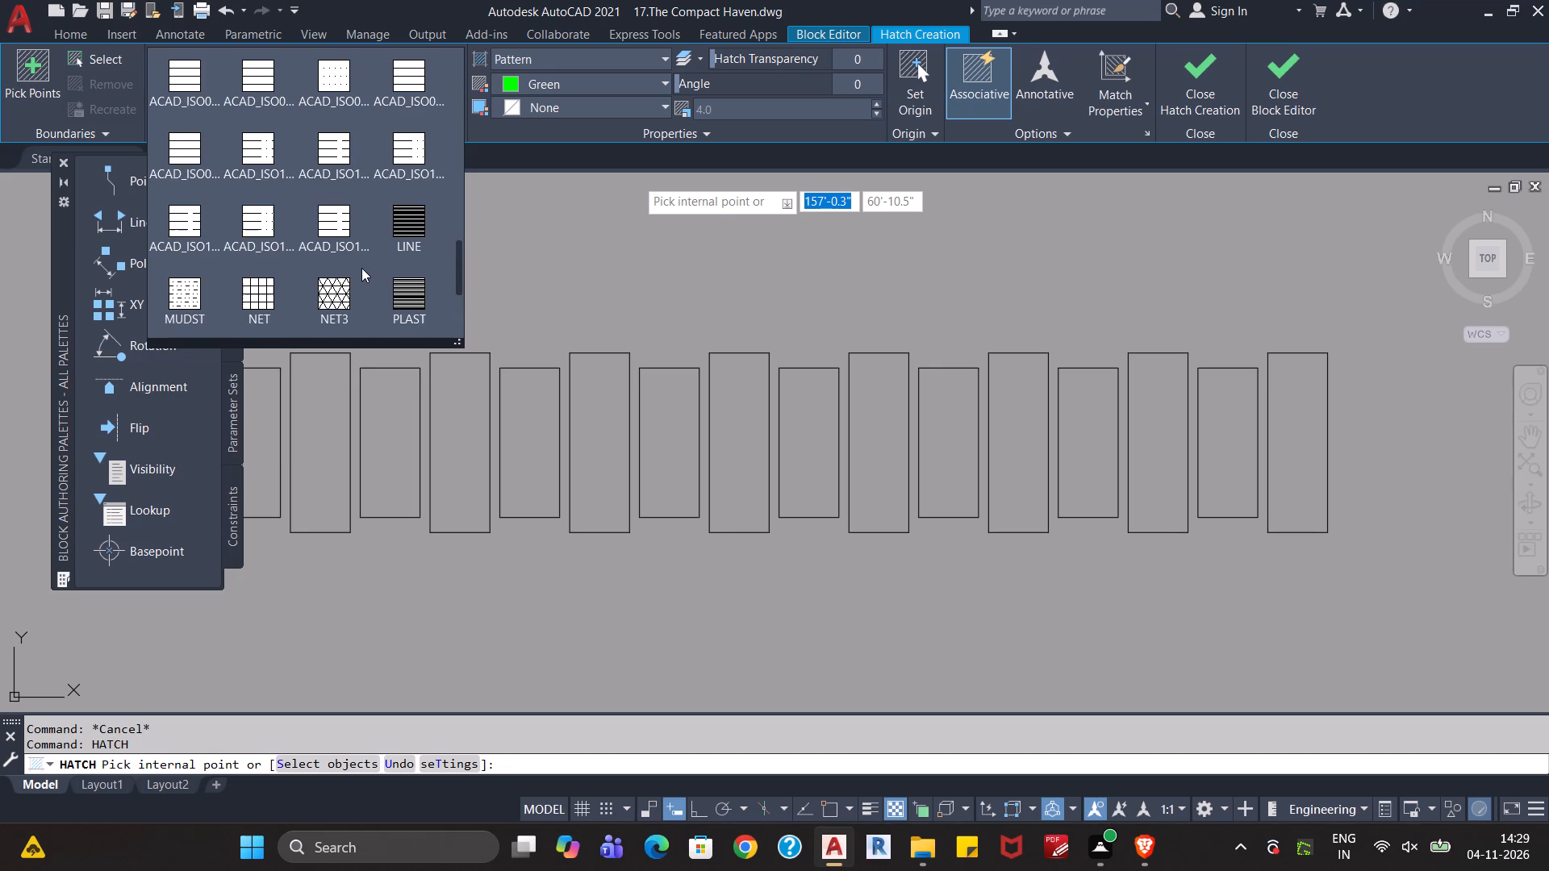
{"action": "scroll", "coordinate": [361, 268], "scroll_direction": "up", "scroll_amount": 4}
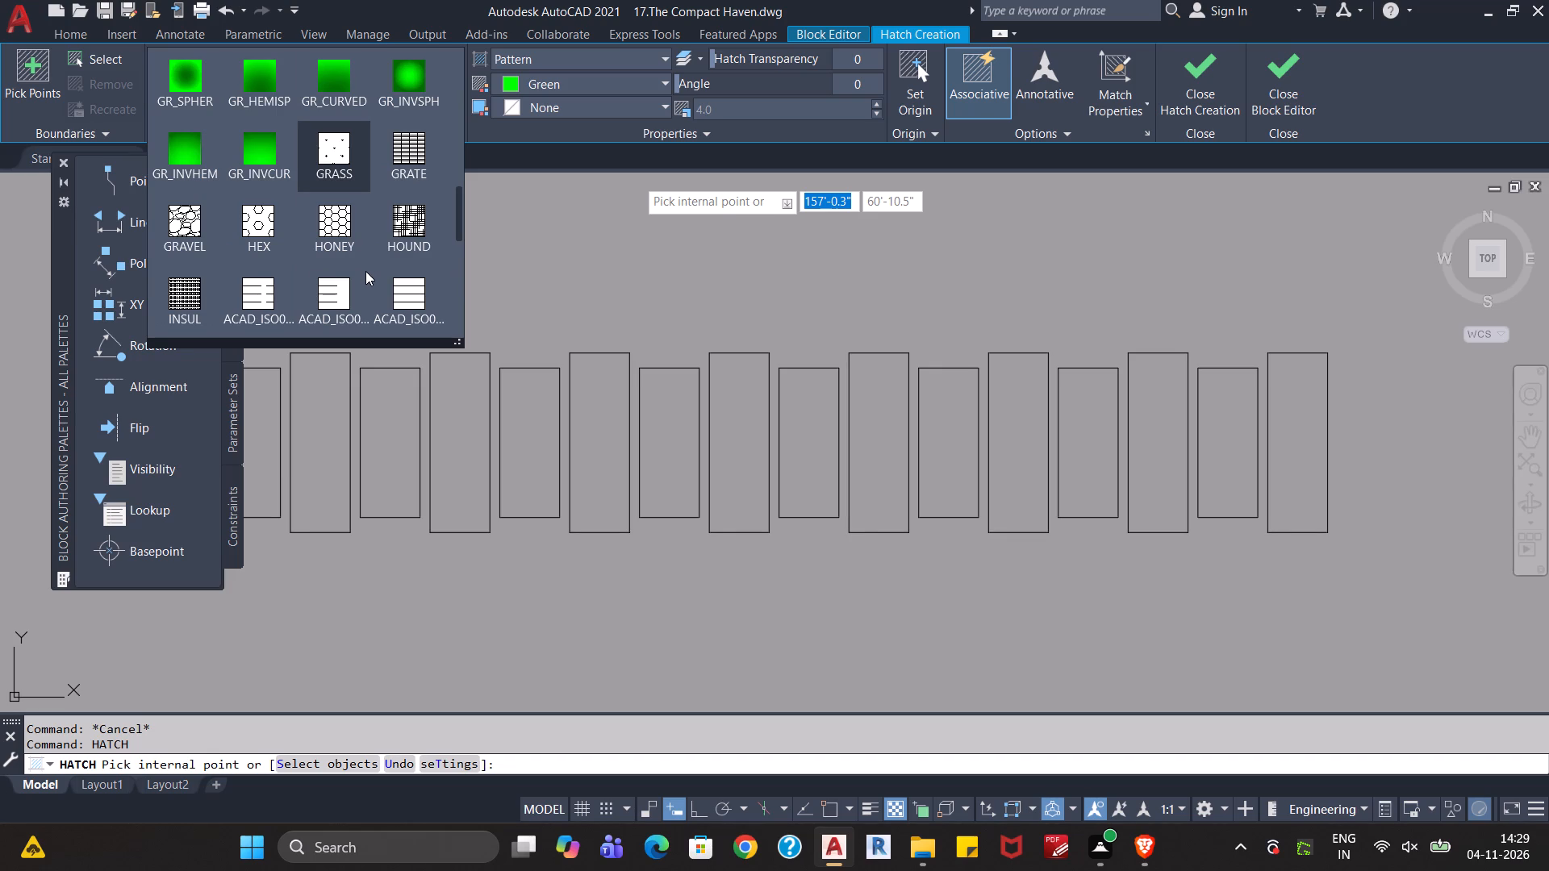
{"action": "left_click", "coordinate": [261, 240]}
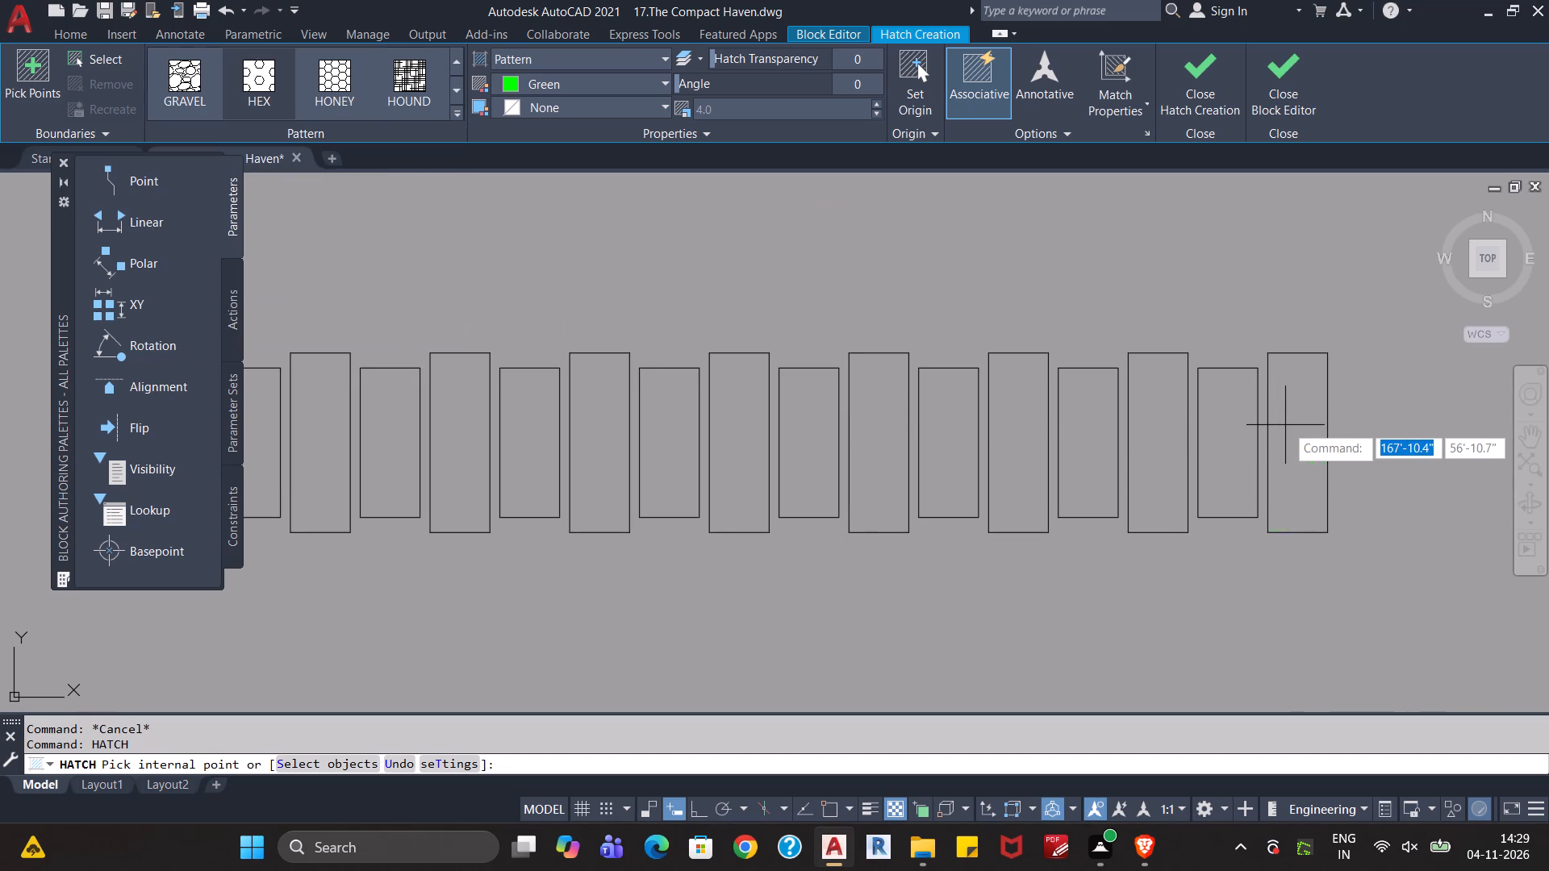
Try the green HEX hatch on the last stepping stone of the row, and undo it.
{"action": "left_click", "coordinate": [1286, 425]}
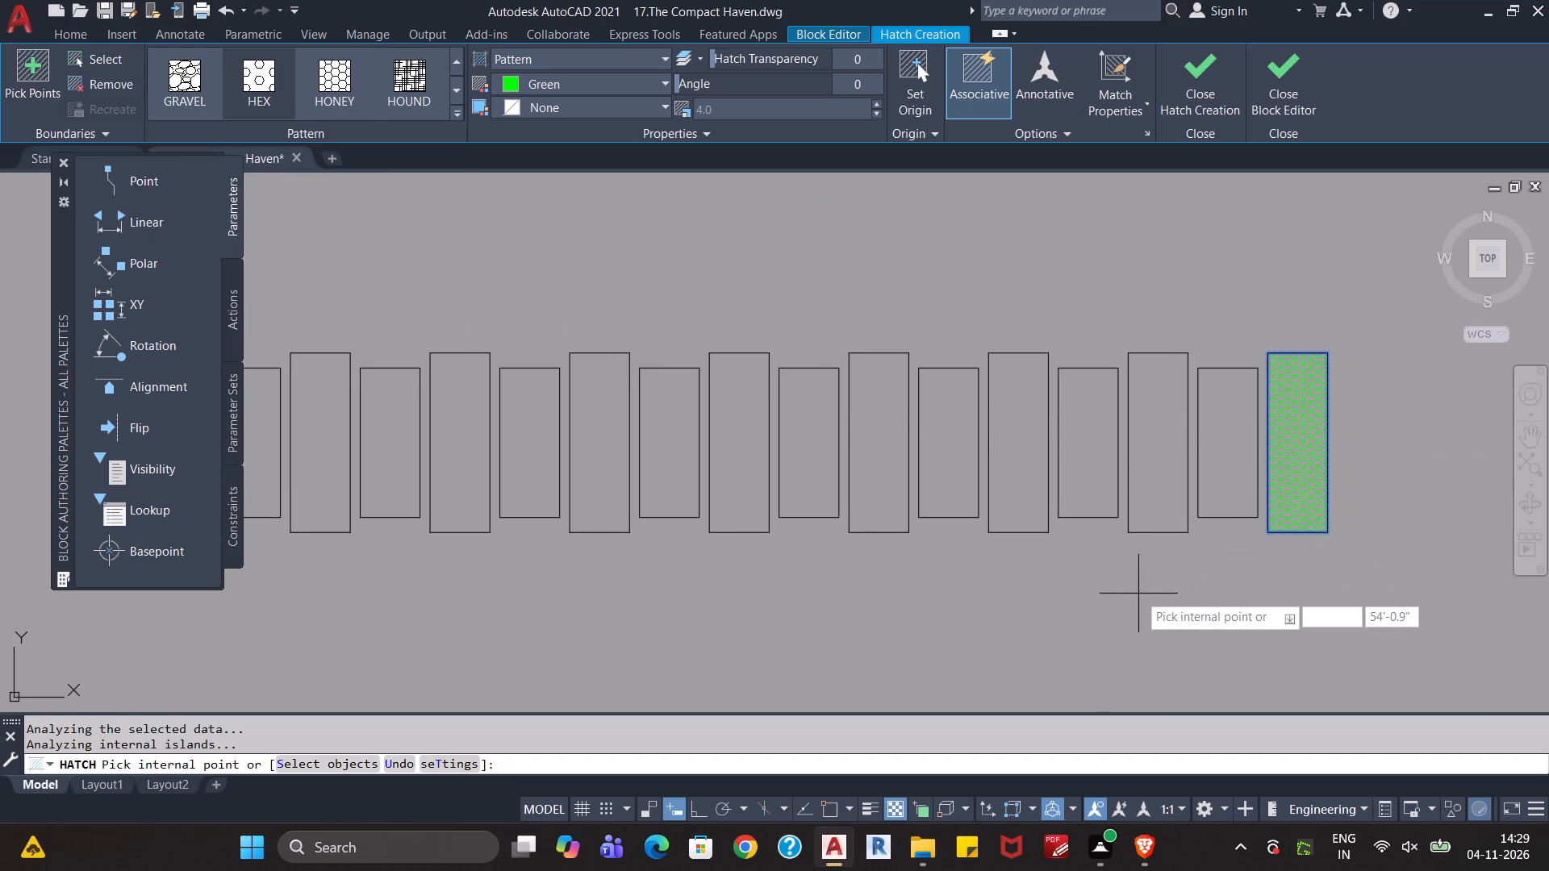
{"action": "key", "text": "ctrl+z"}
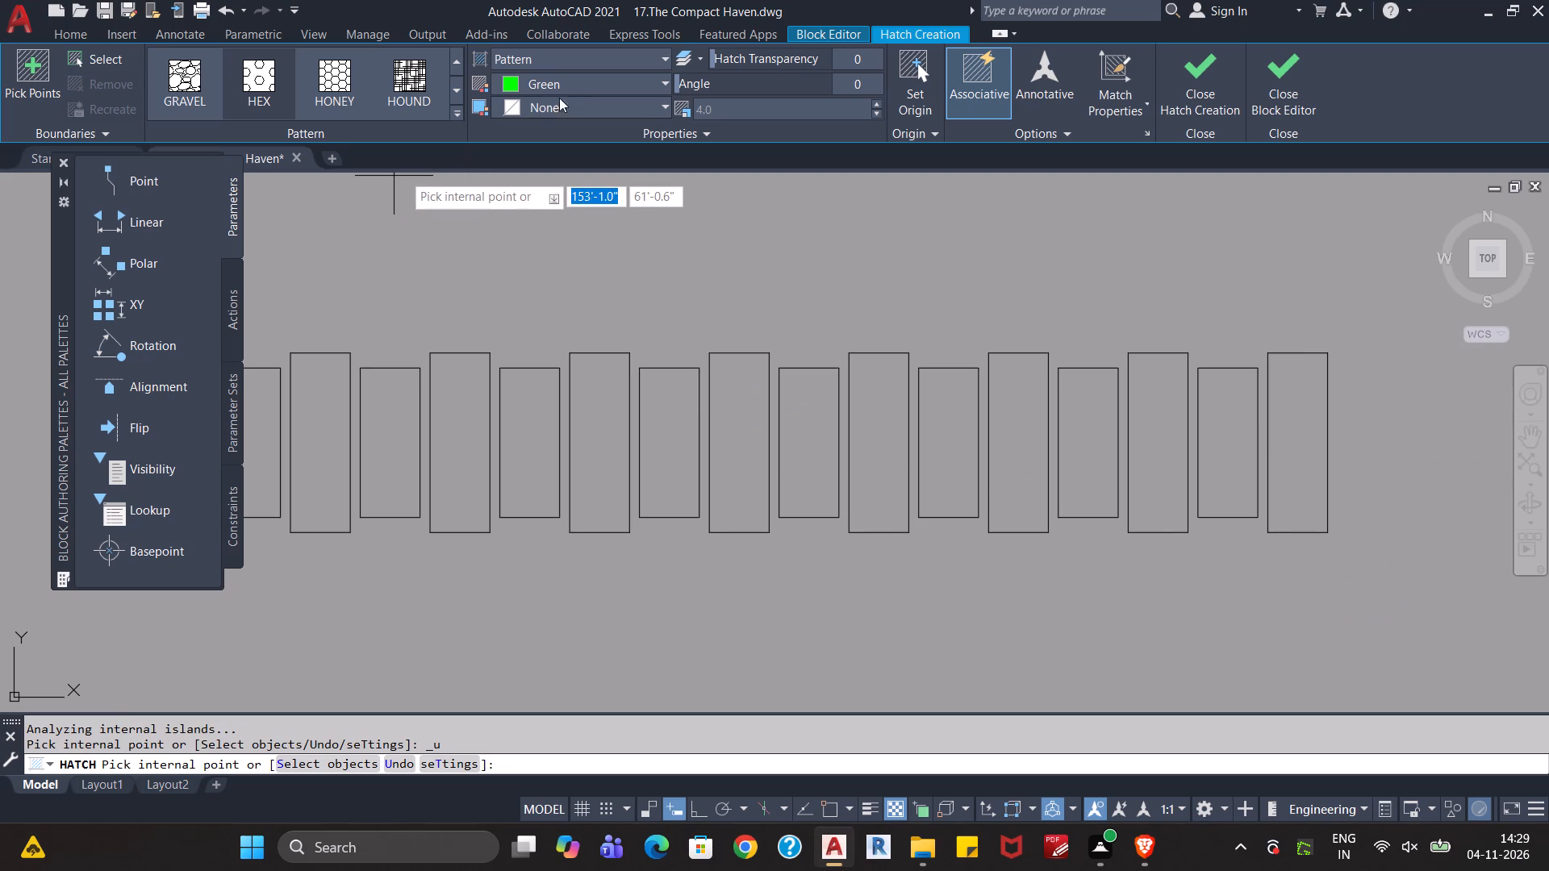
Set the hatch colour to a pale cream true colour, 254,240,205, based on swatch 254,234,185 with luminance 90.
{"action": "left_click", "coordinate": [582, 81]}
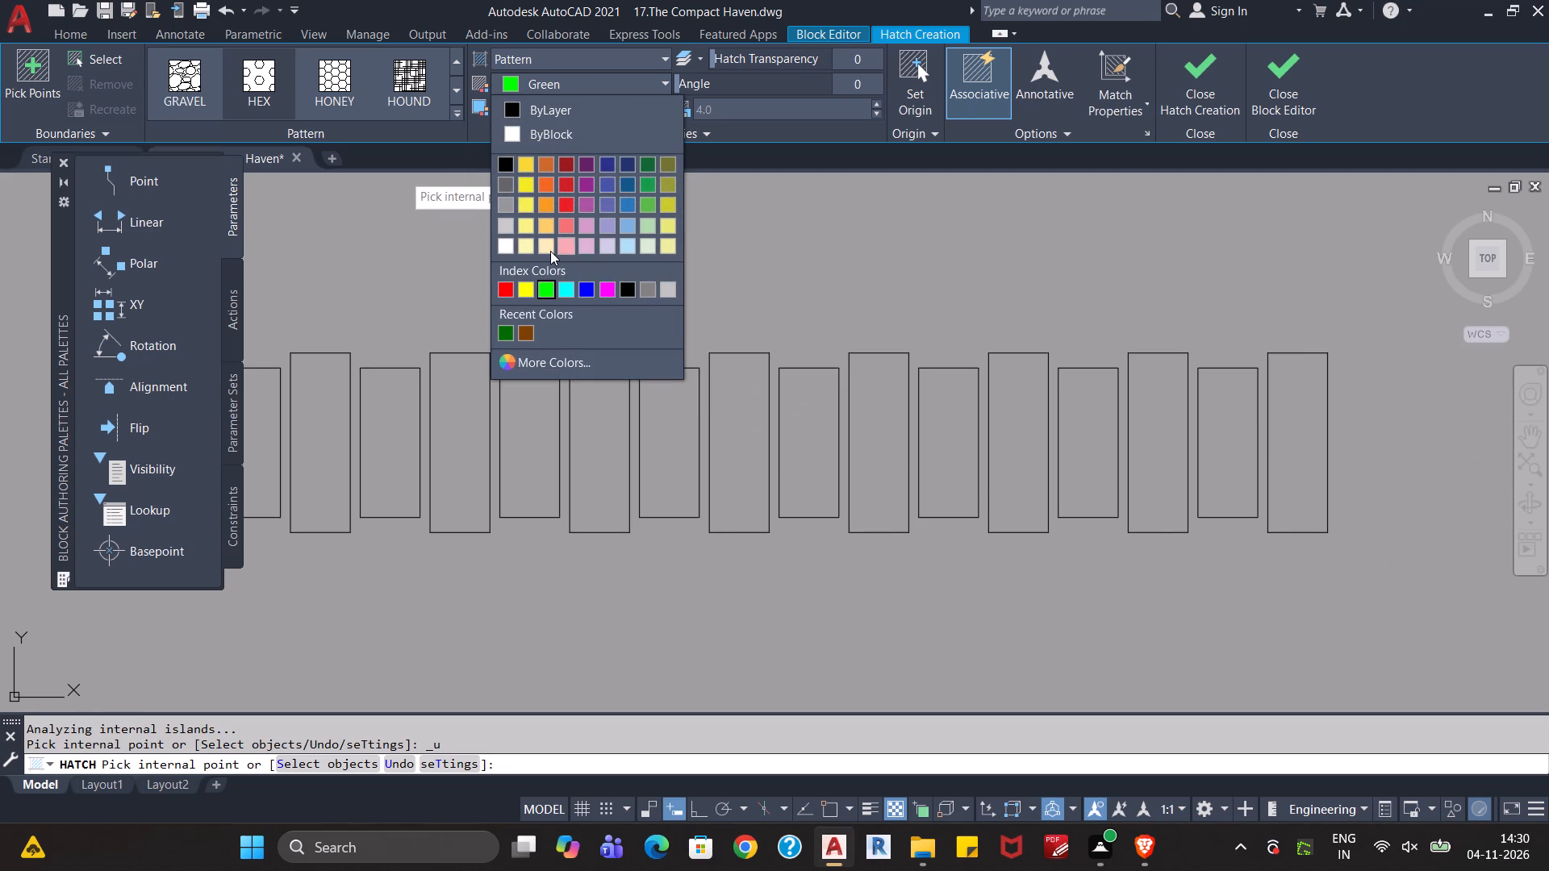
{"action": "left_click", "coordinate": [550, 251]}
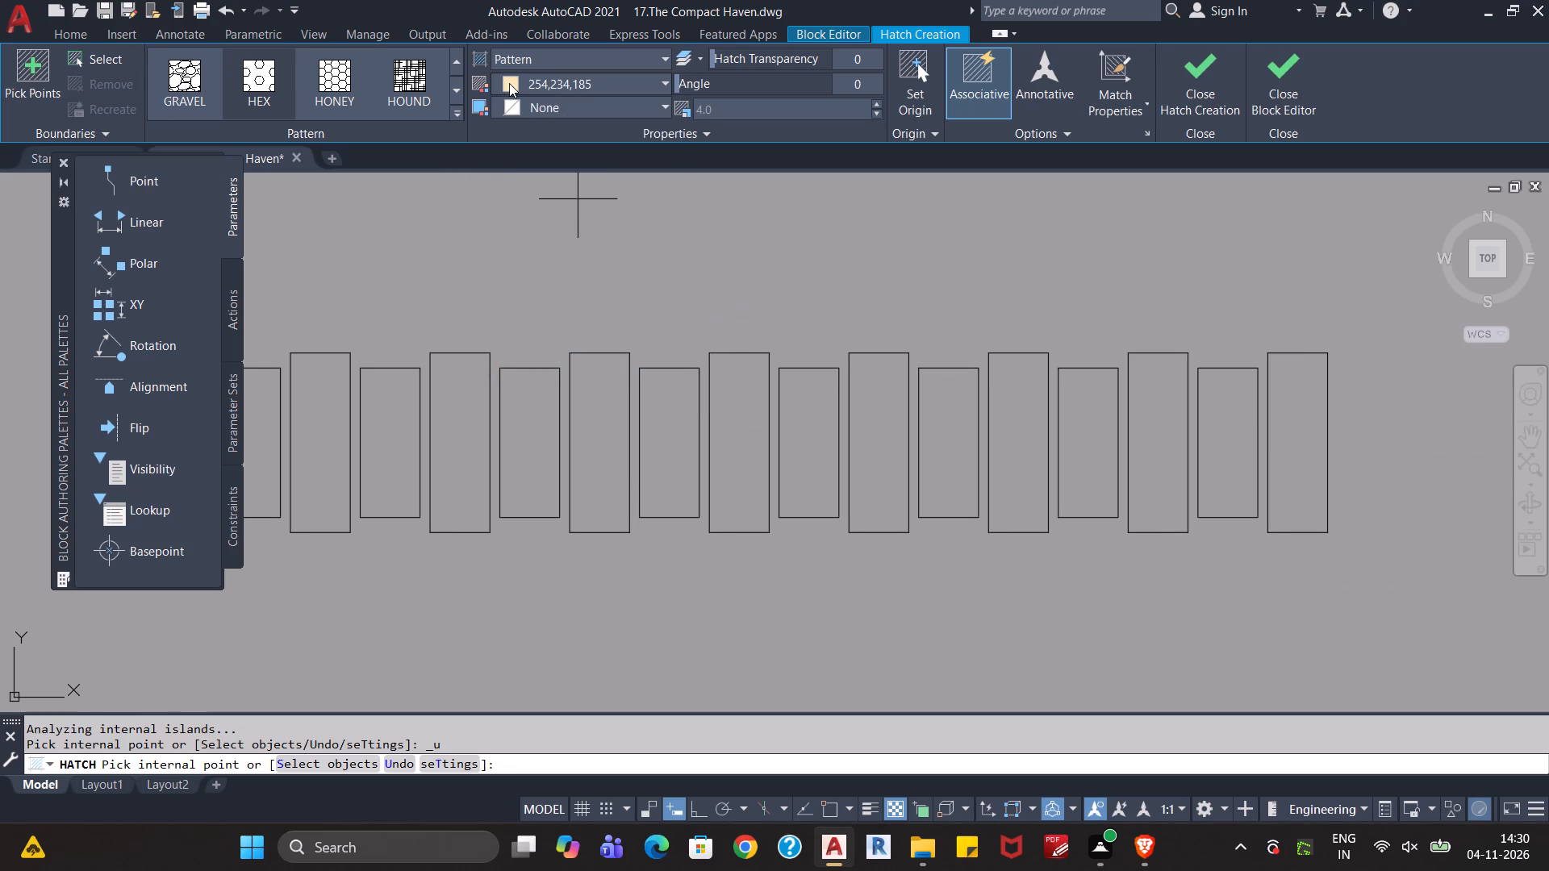
{"action": "left_click", "coordinate": [549, 84]}
{"action": "left_click", "coordinate": [551, 359]}
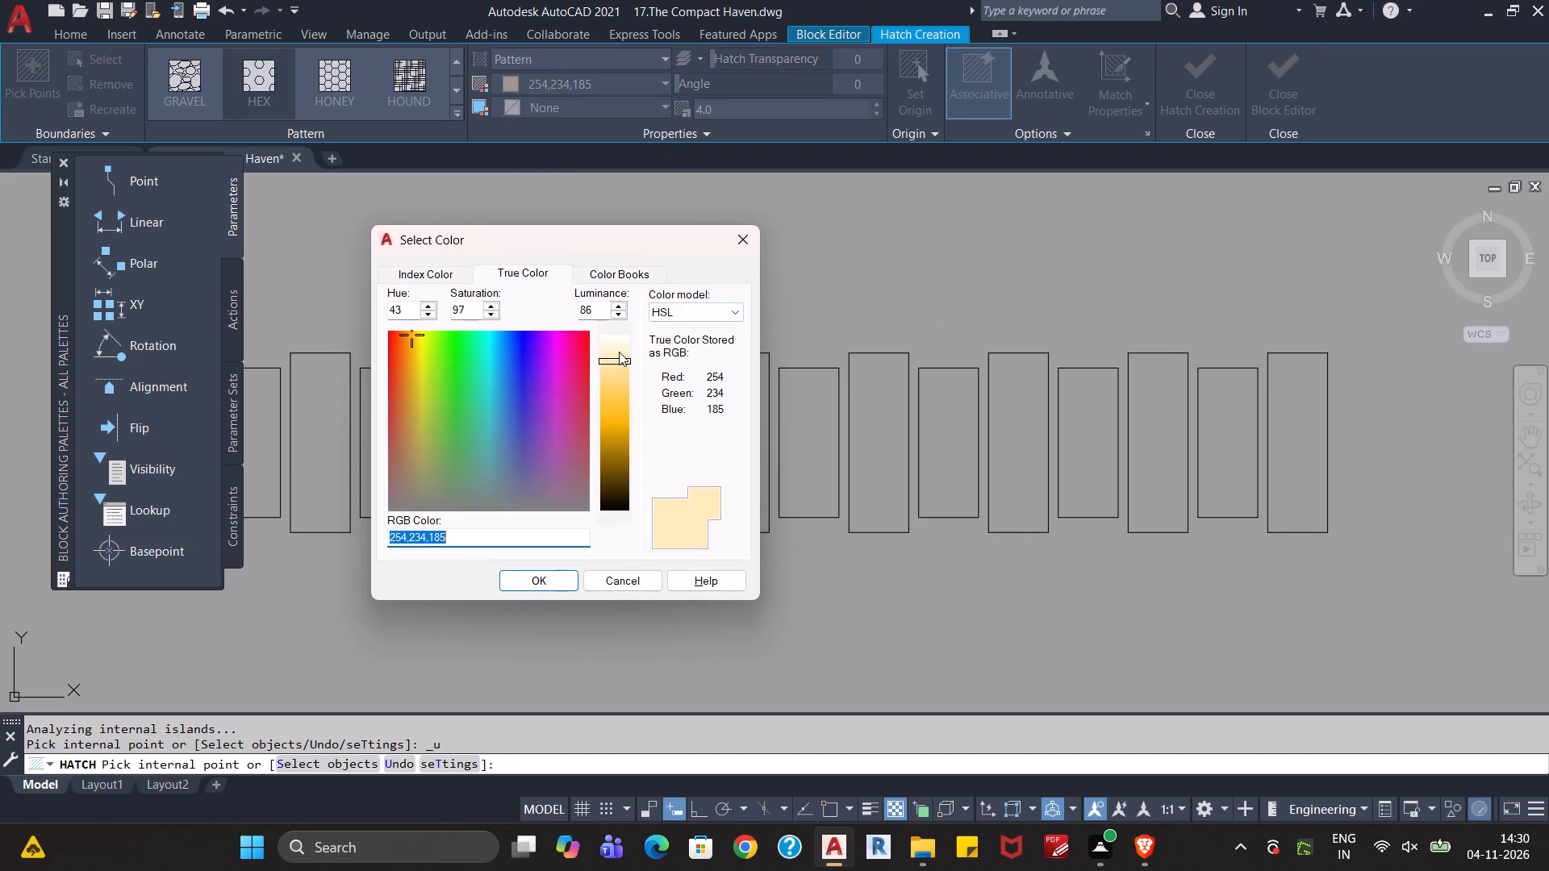
{"action": "left_click", "coordinate": [619, 350]}
{"action": "left_click", "coordinate": [619, 346]}
{"action": "left_click", "coordinate": [619, 343]}
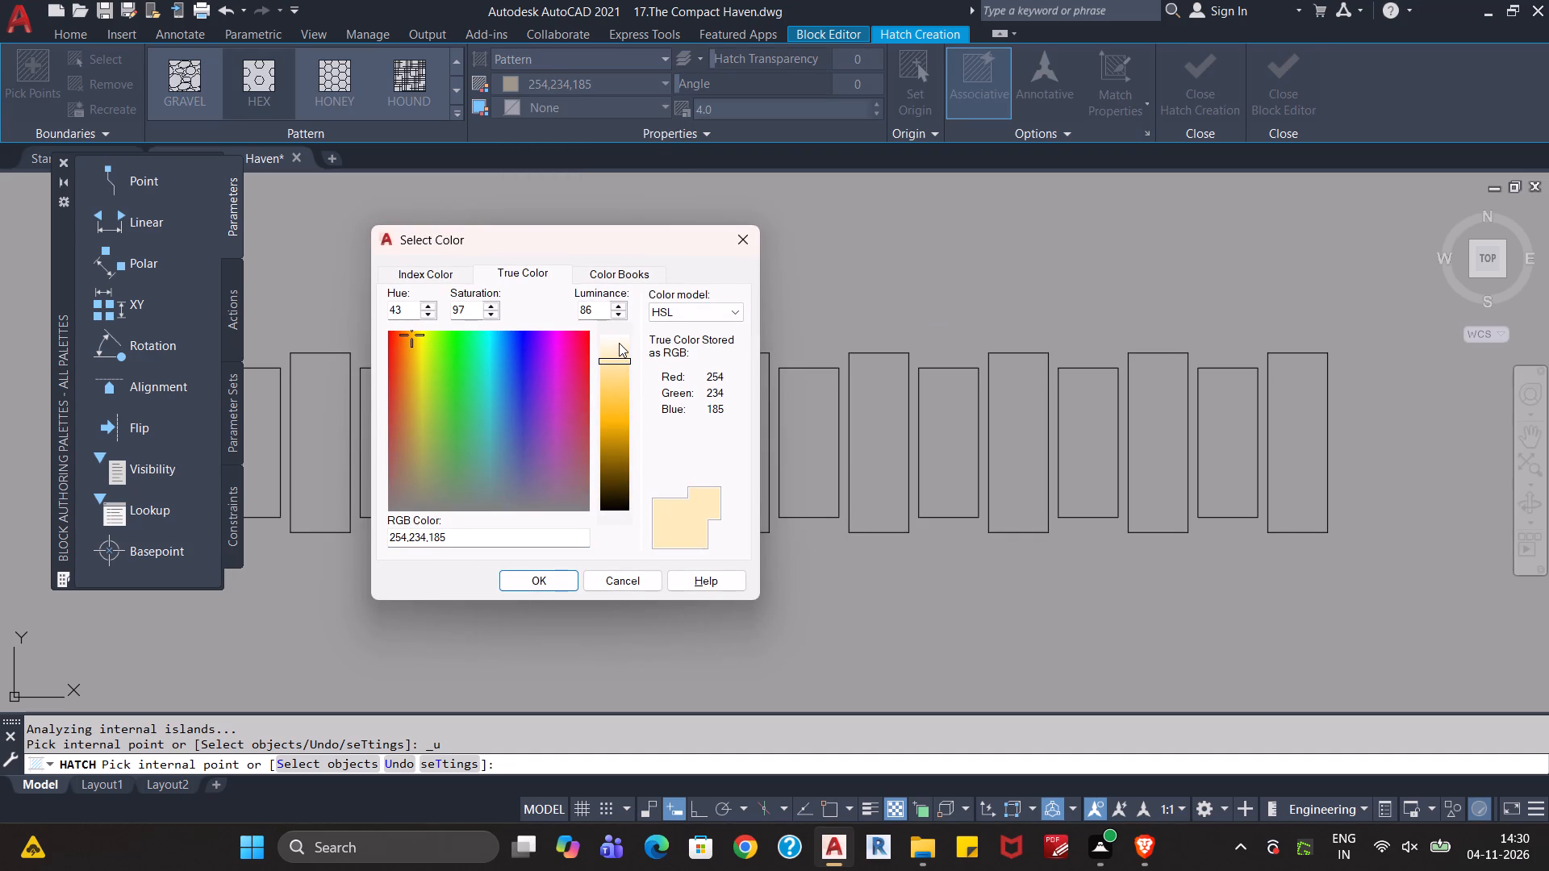
{"action": "left_click", "coordinate": [619, 337]}
{"action": "left_click_drag", "start_coordinate": [596, 308], "coordinate": [560, 314]}
{"action": "type", "text": "90"}
{"action": "key", "text": "Return"}
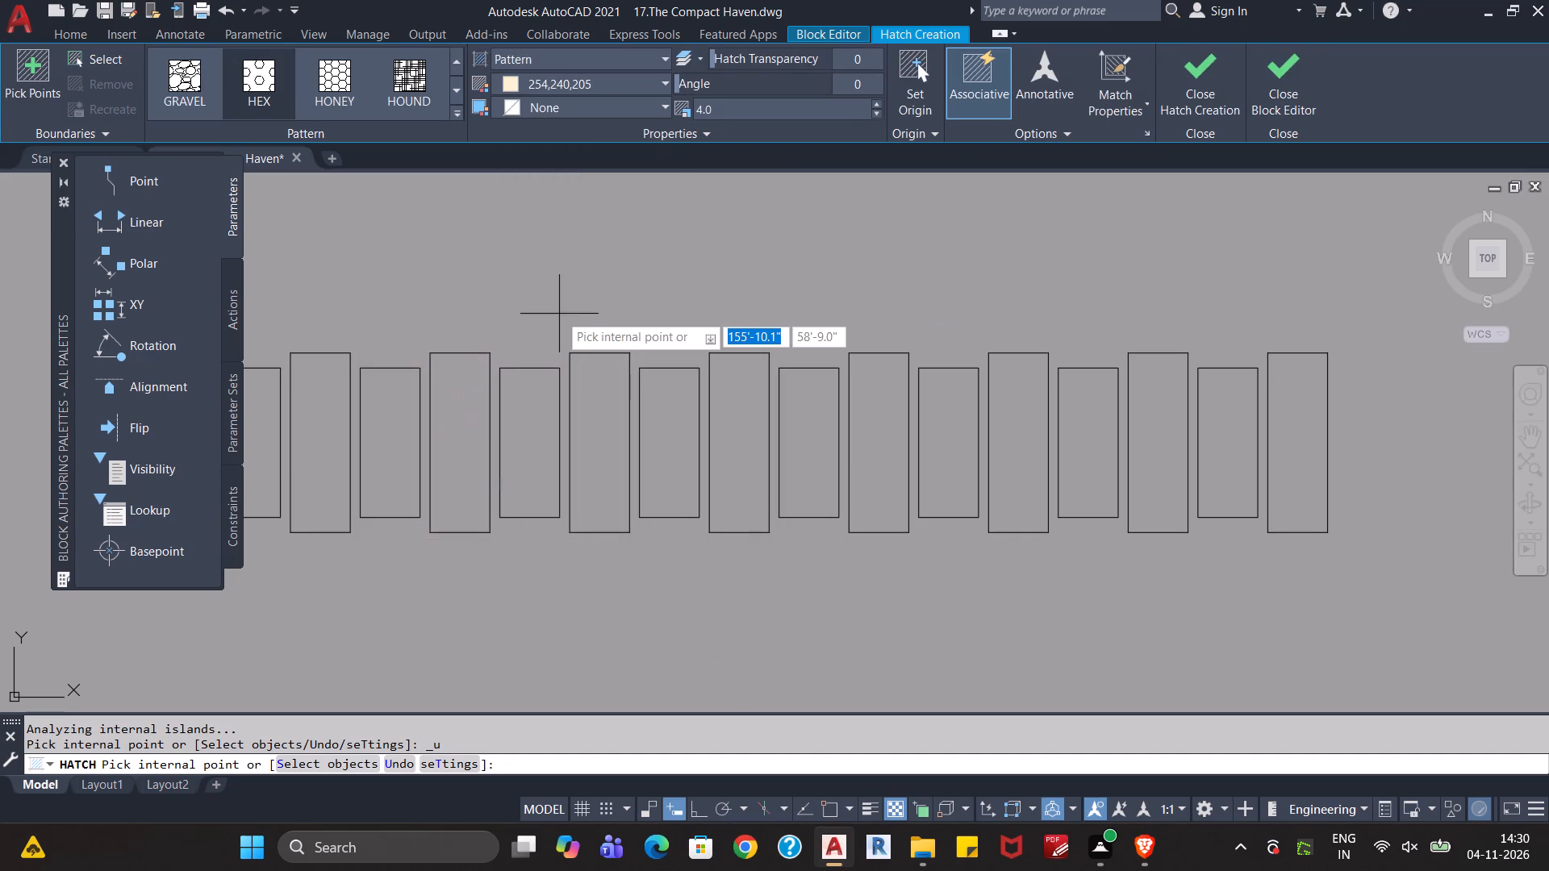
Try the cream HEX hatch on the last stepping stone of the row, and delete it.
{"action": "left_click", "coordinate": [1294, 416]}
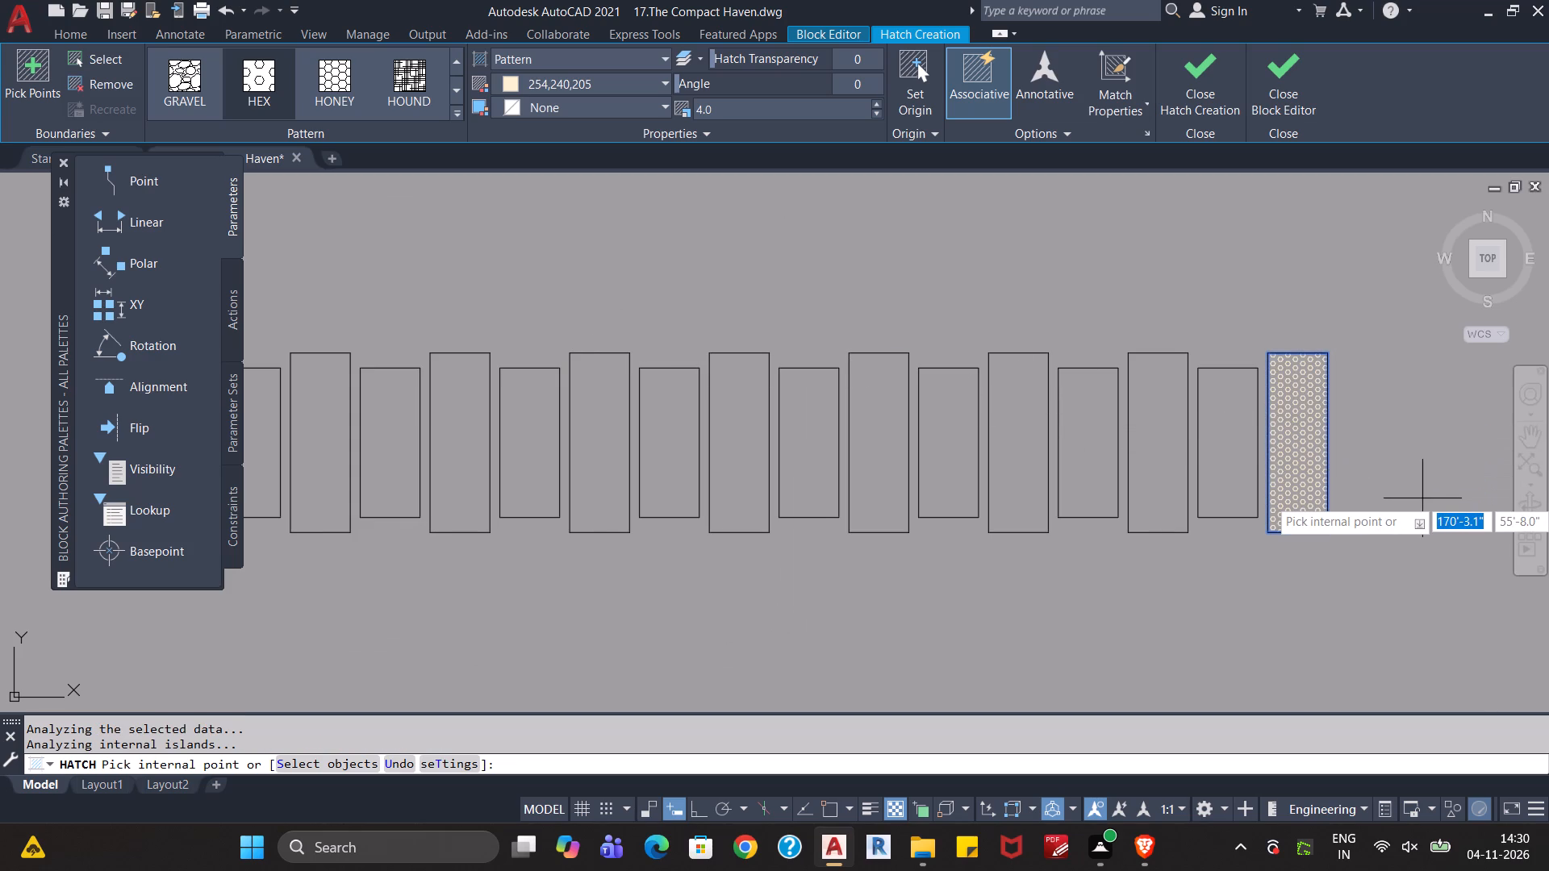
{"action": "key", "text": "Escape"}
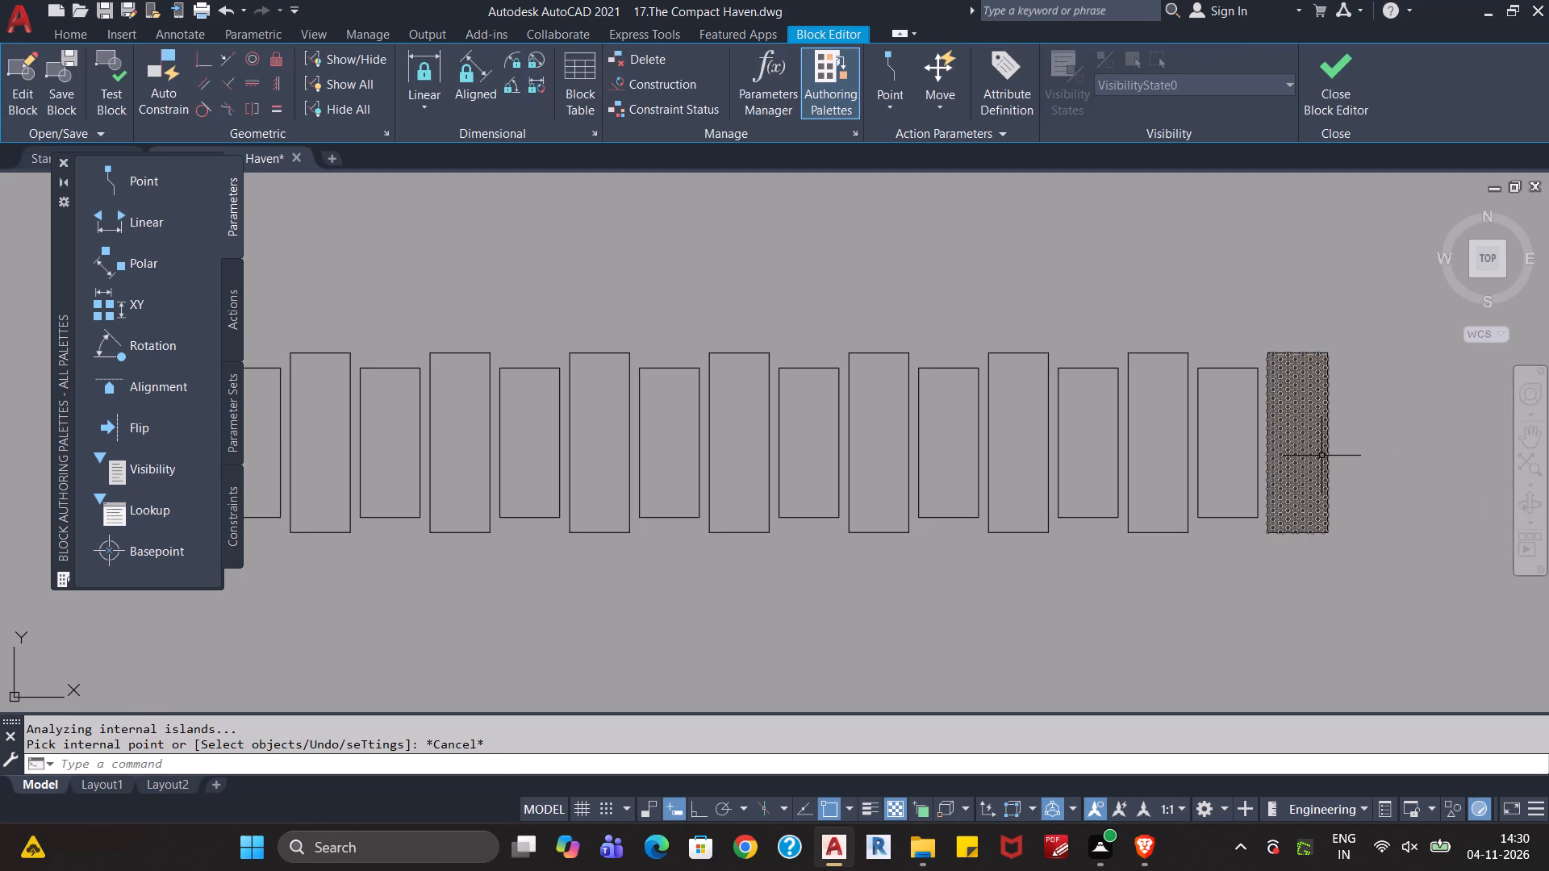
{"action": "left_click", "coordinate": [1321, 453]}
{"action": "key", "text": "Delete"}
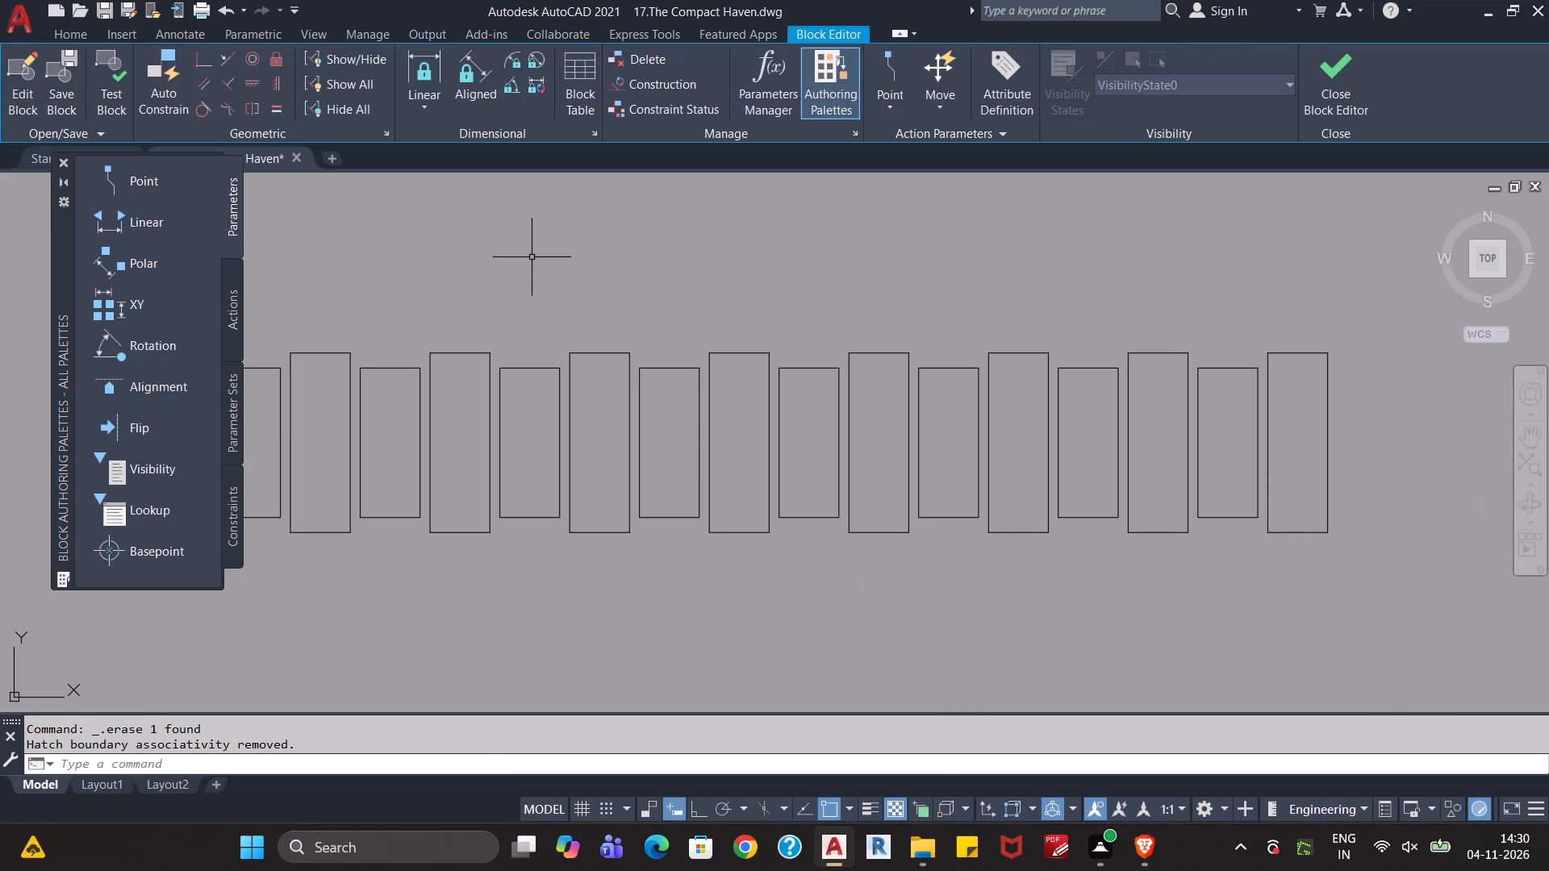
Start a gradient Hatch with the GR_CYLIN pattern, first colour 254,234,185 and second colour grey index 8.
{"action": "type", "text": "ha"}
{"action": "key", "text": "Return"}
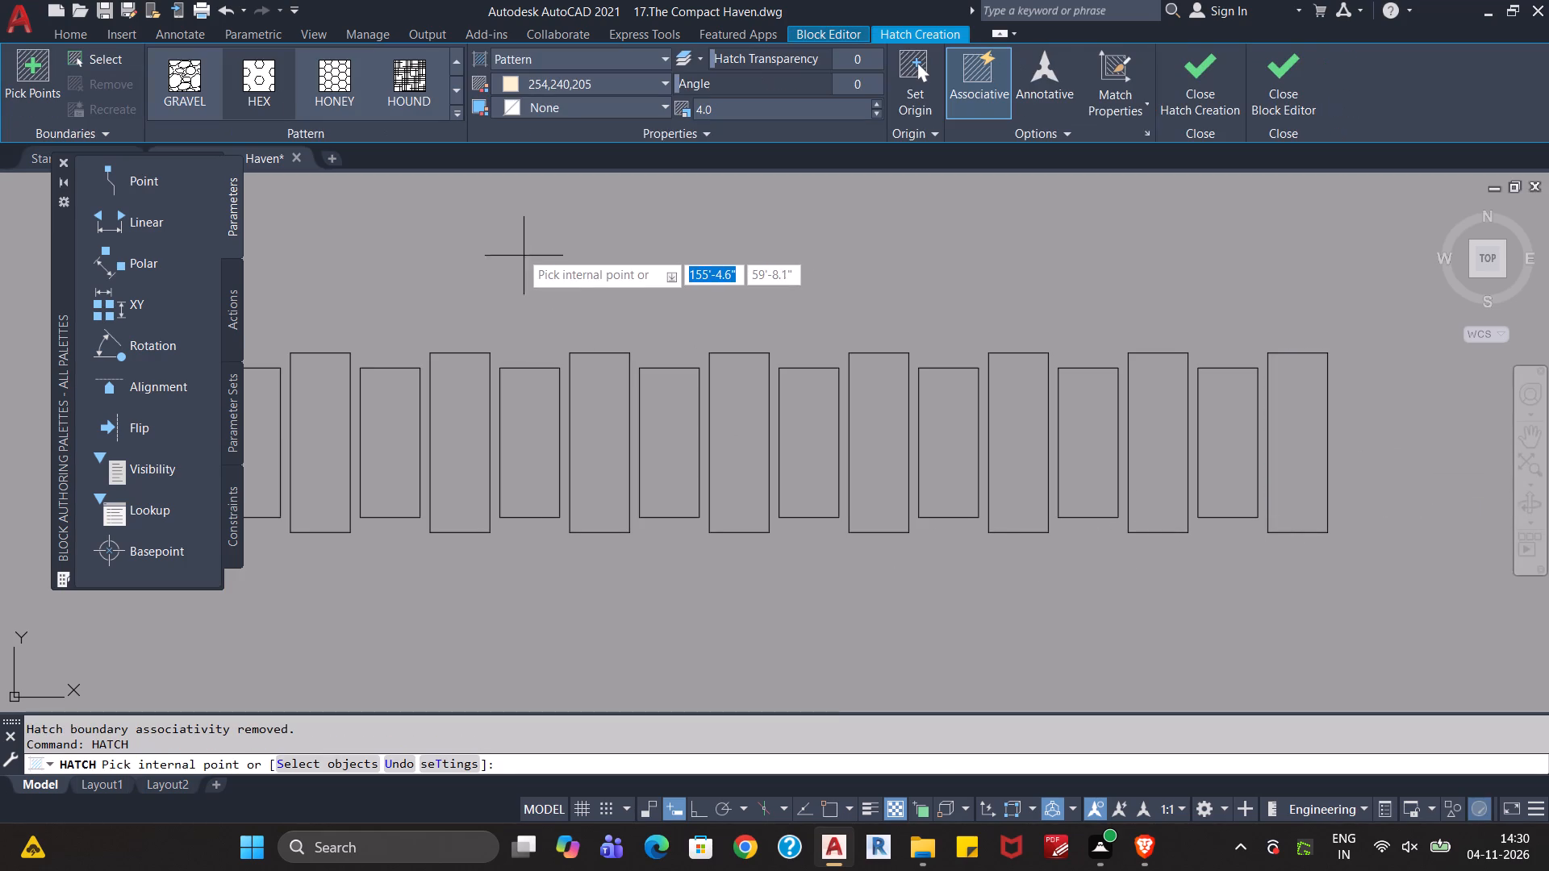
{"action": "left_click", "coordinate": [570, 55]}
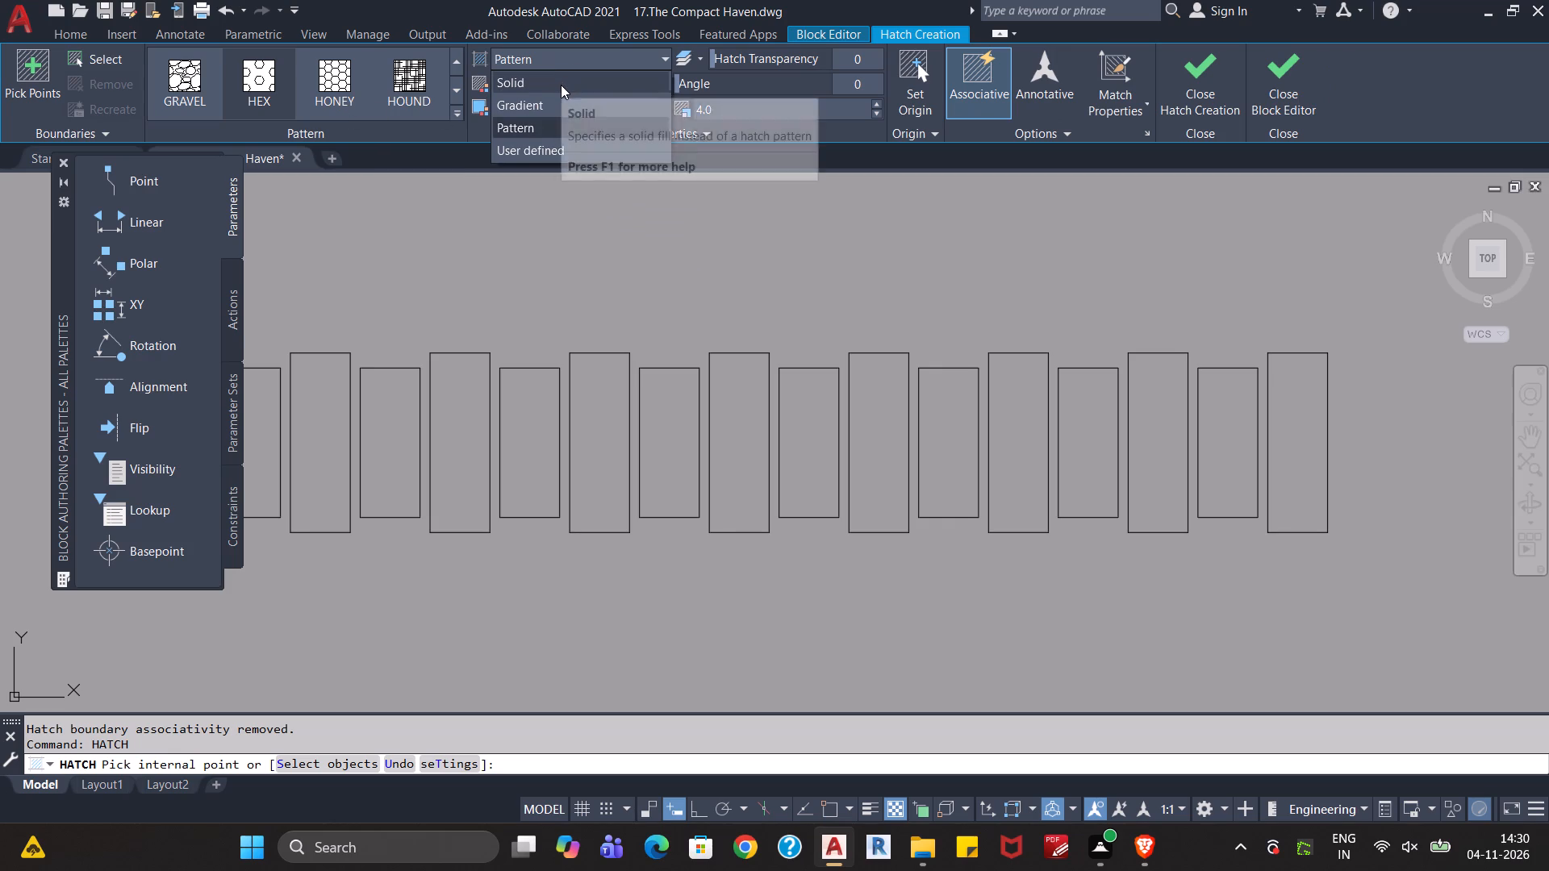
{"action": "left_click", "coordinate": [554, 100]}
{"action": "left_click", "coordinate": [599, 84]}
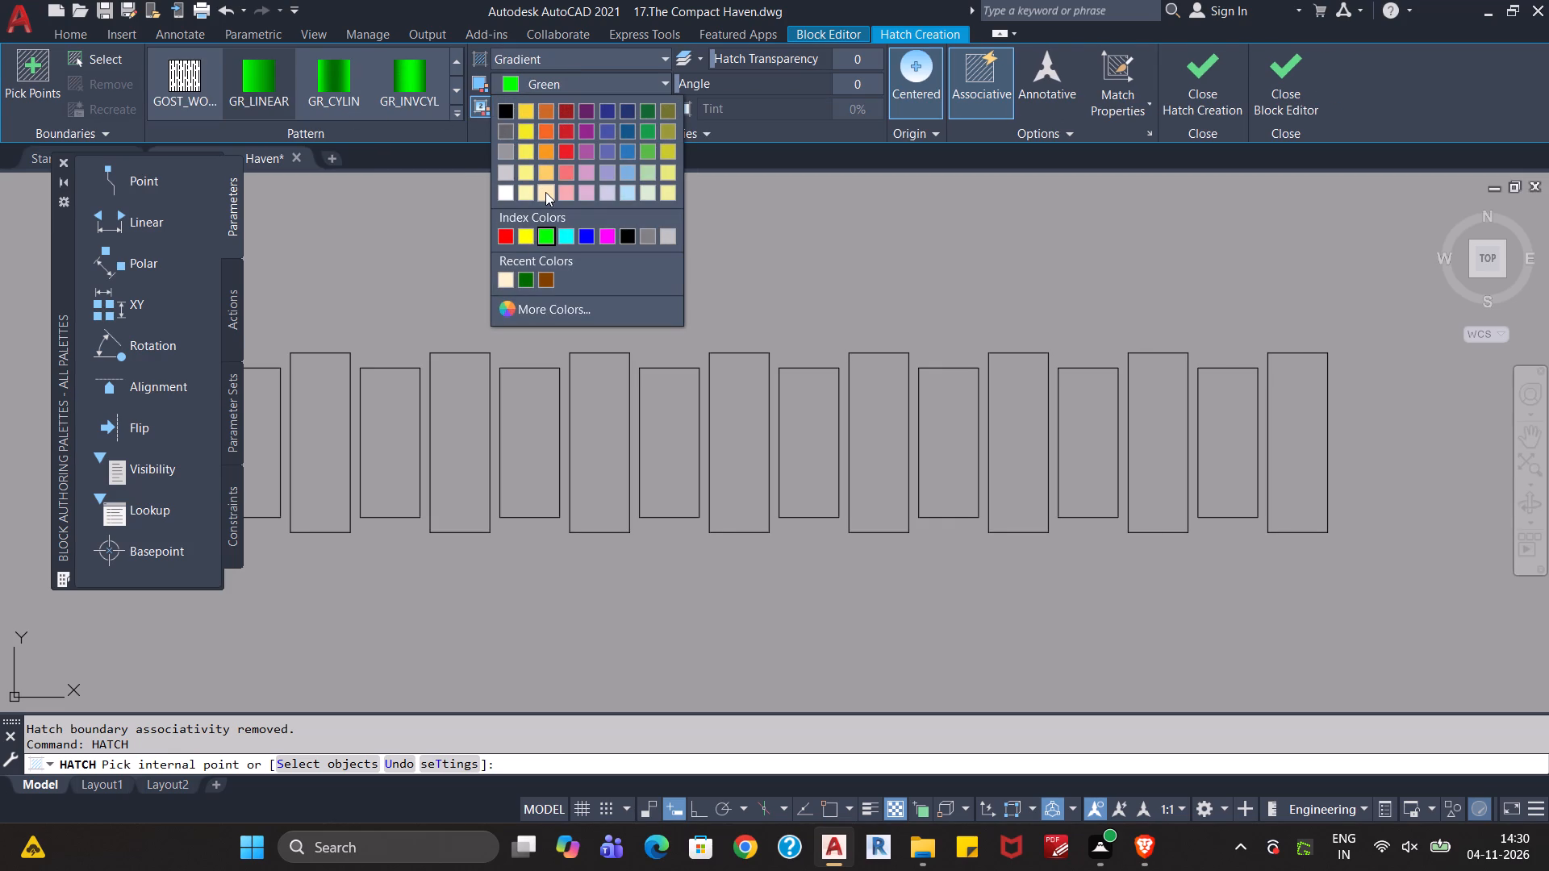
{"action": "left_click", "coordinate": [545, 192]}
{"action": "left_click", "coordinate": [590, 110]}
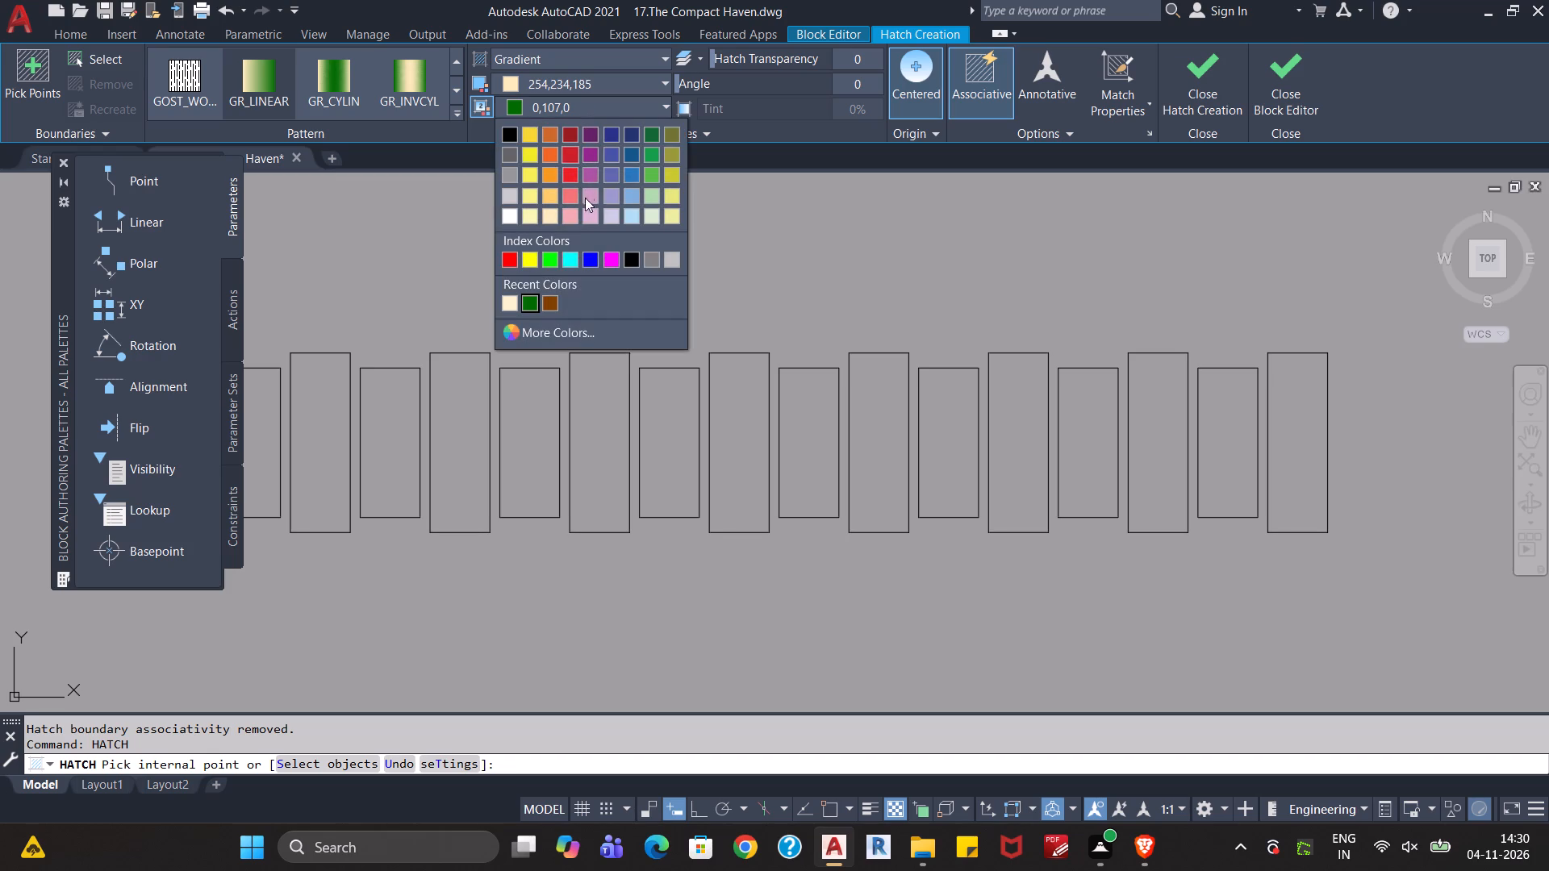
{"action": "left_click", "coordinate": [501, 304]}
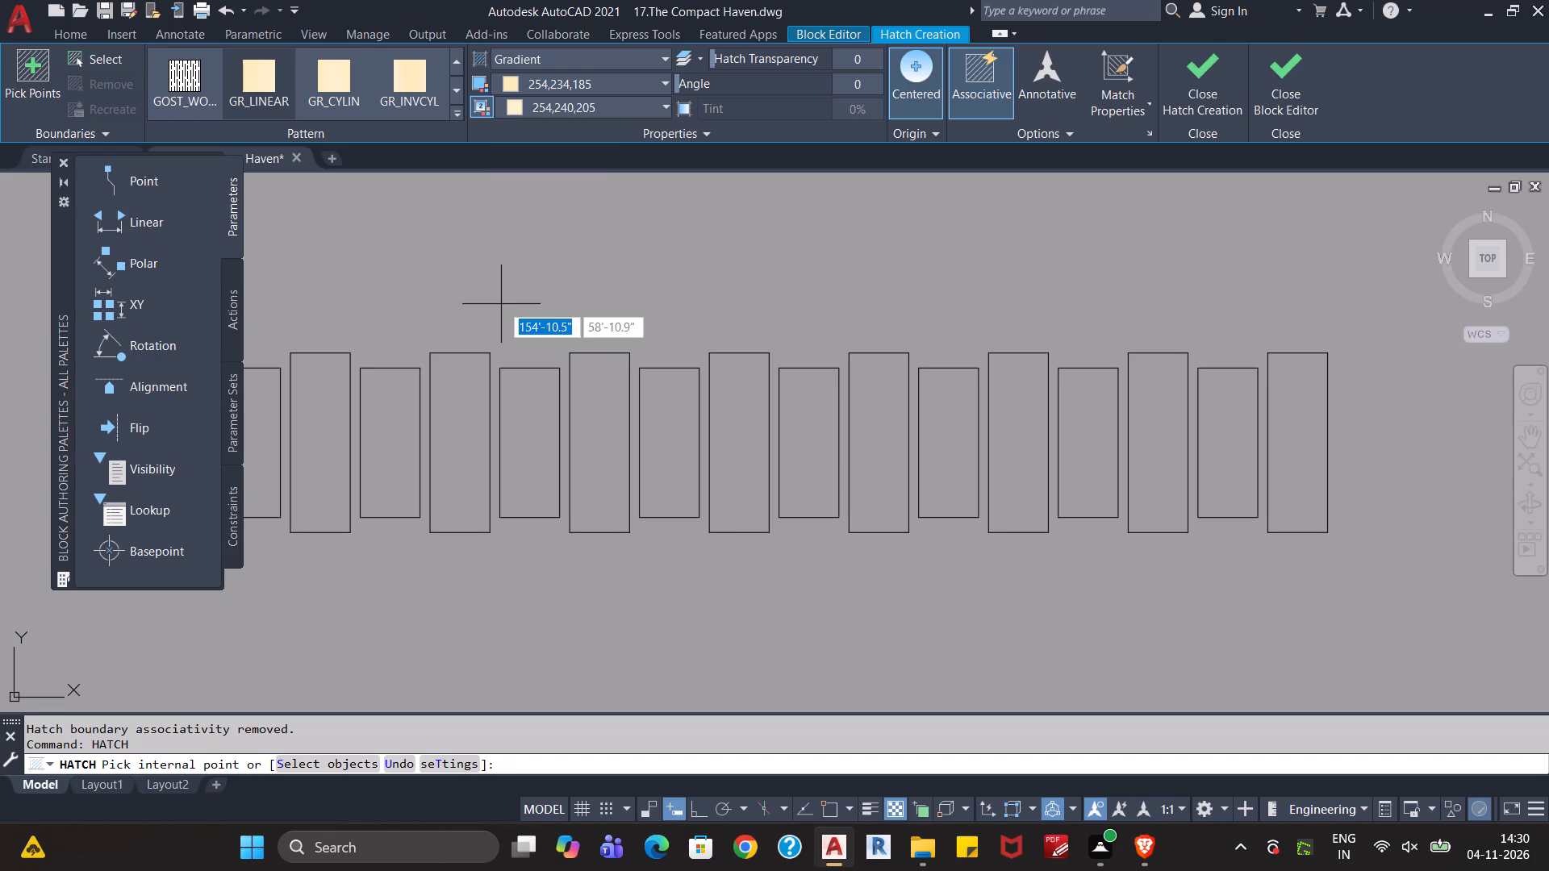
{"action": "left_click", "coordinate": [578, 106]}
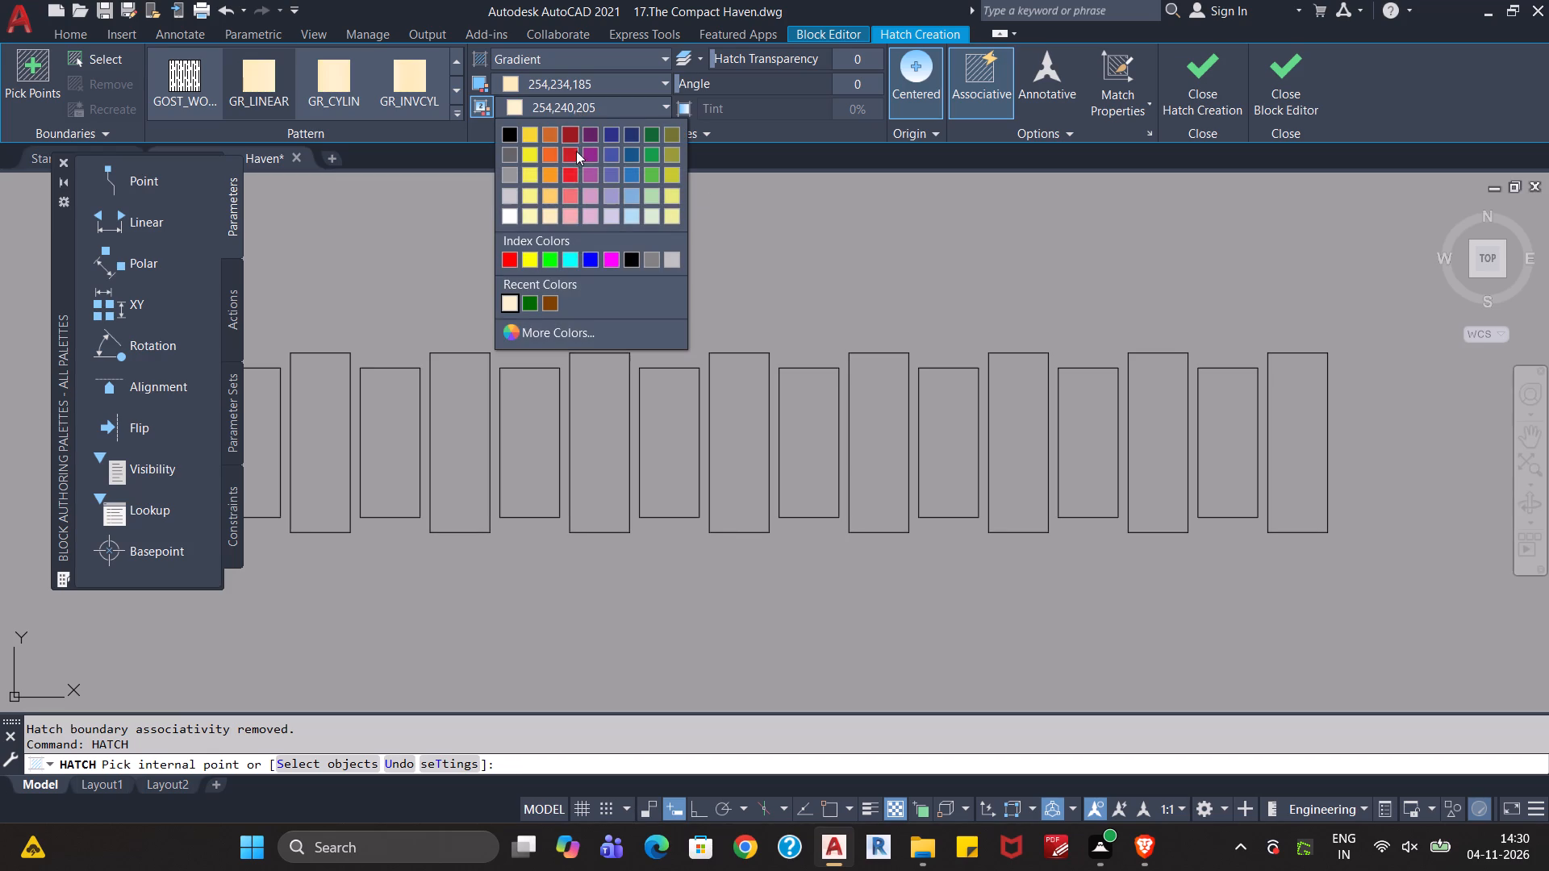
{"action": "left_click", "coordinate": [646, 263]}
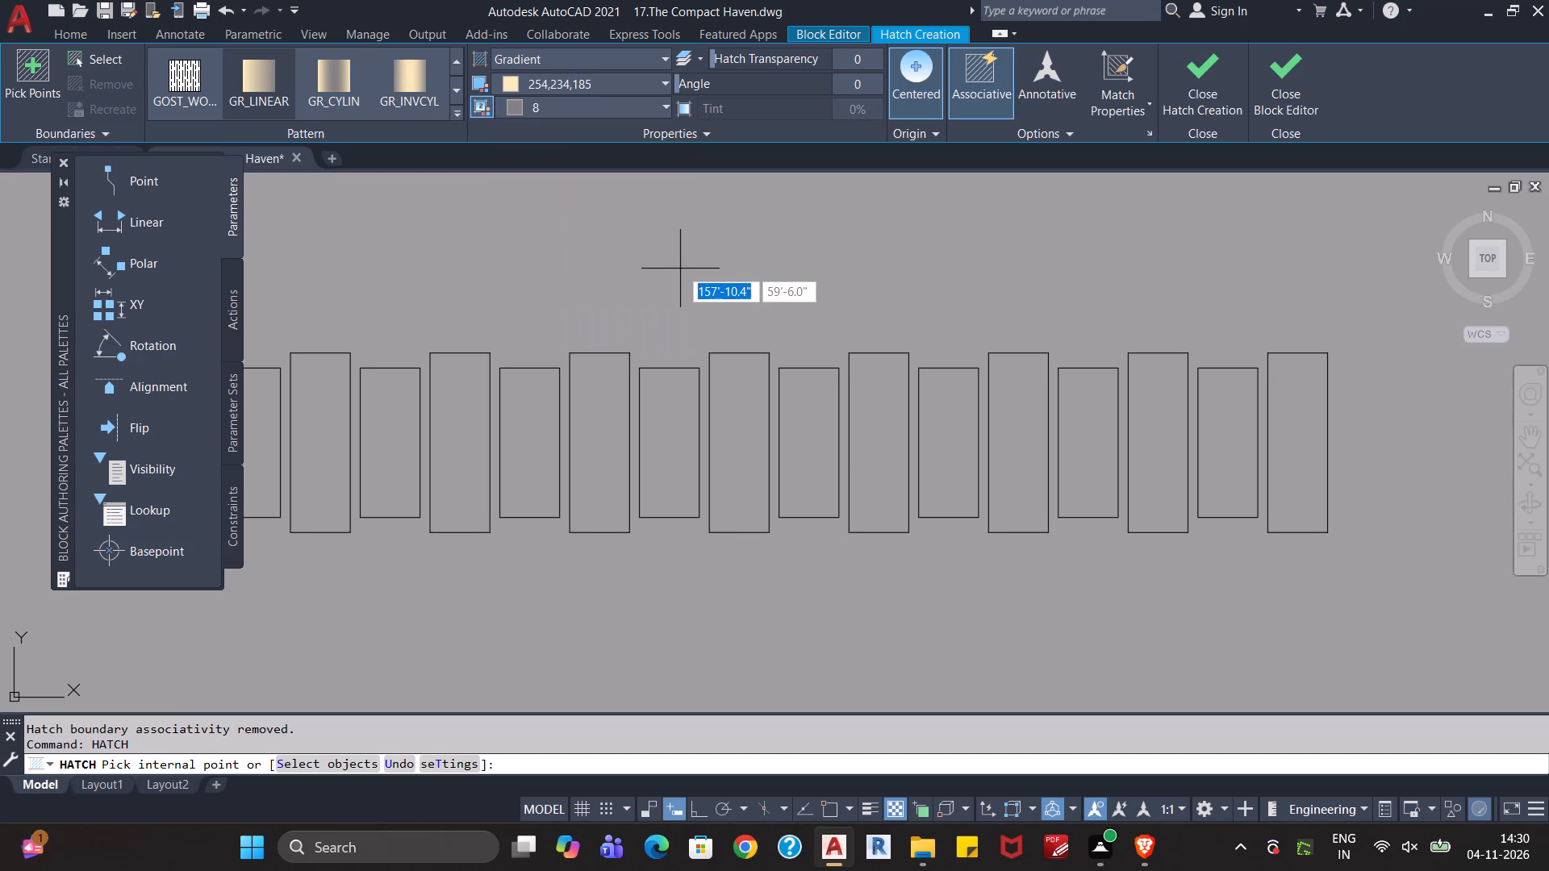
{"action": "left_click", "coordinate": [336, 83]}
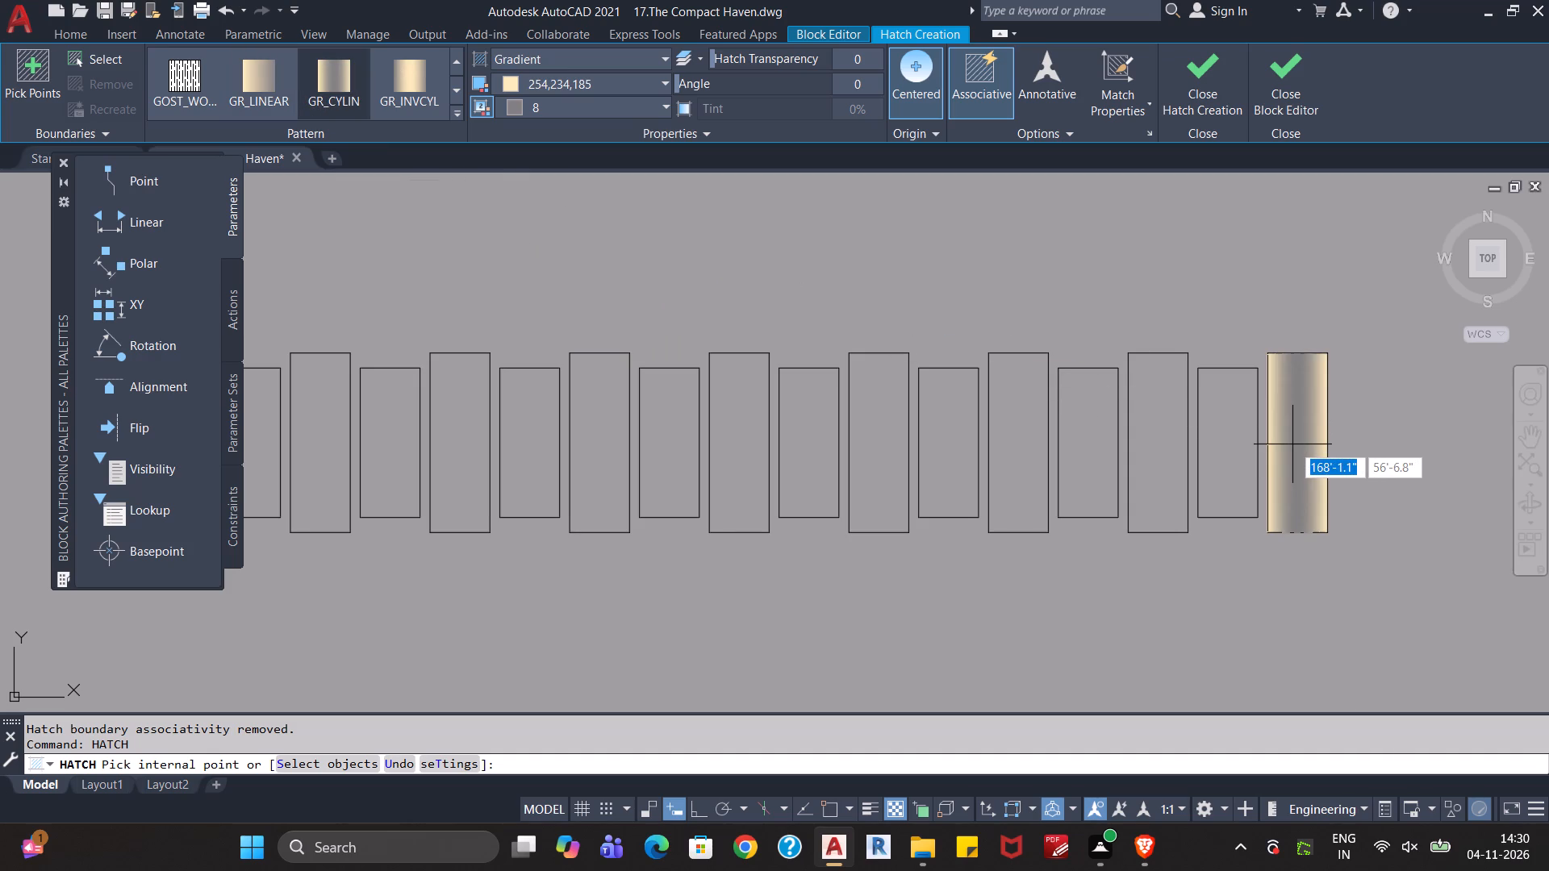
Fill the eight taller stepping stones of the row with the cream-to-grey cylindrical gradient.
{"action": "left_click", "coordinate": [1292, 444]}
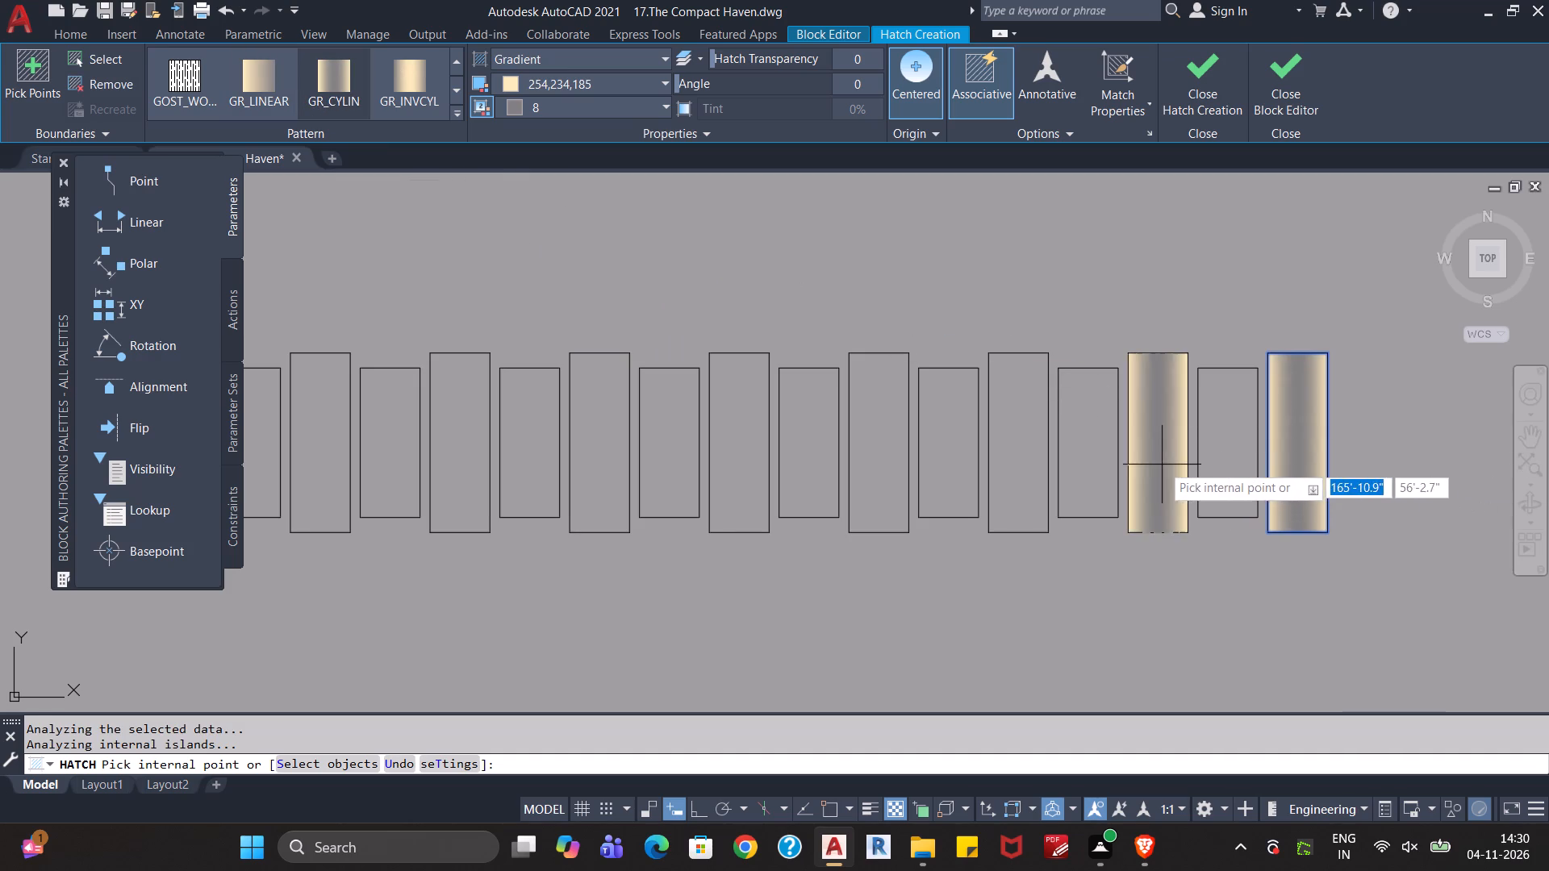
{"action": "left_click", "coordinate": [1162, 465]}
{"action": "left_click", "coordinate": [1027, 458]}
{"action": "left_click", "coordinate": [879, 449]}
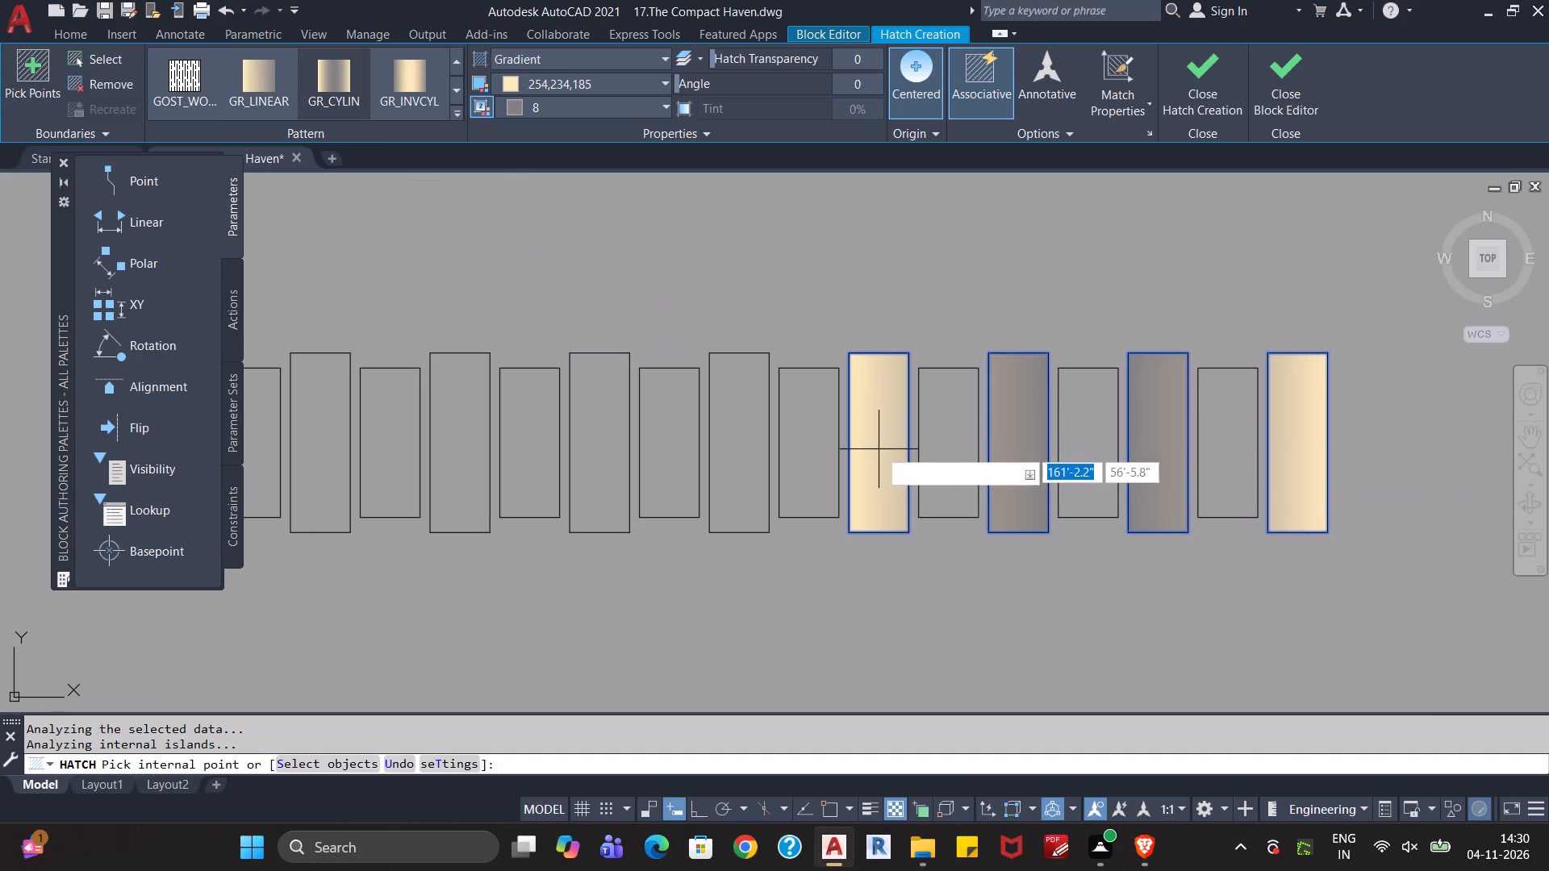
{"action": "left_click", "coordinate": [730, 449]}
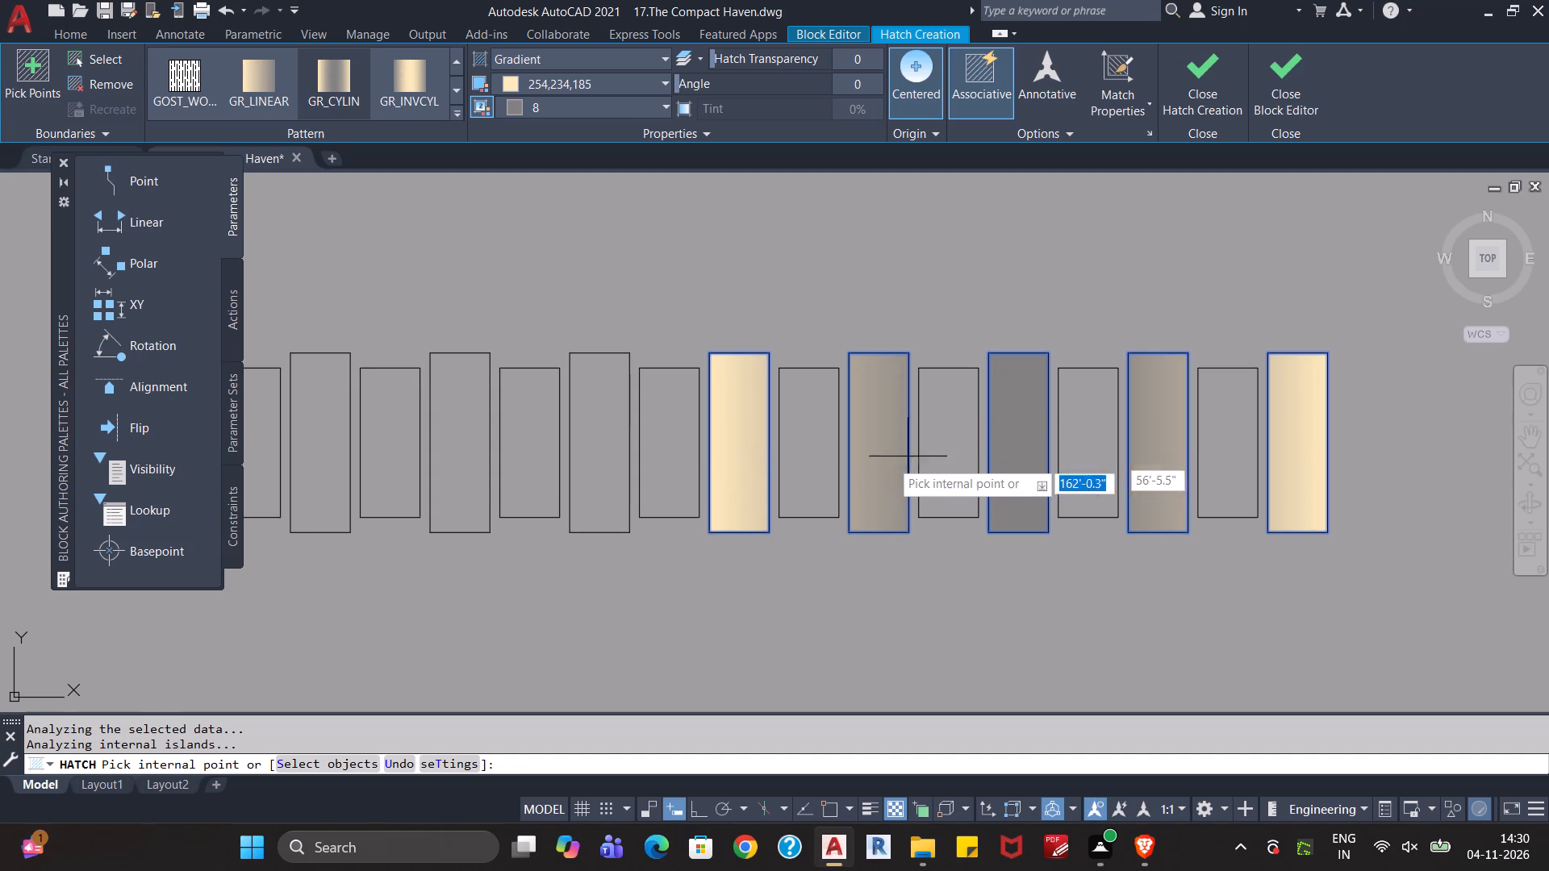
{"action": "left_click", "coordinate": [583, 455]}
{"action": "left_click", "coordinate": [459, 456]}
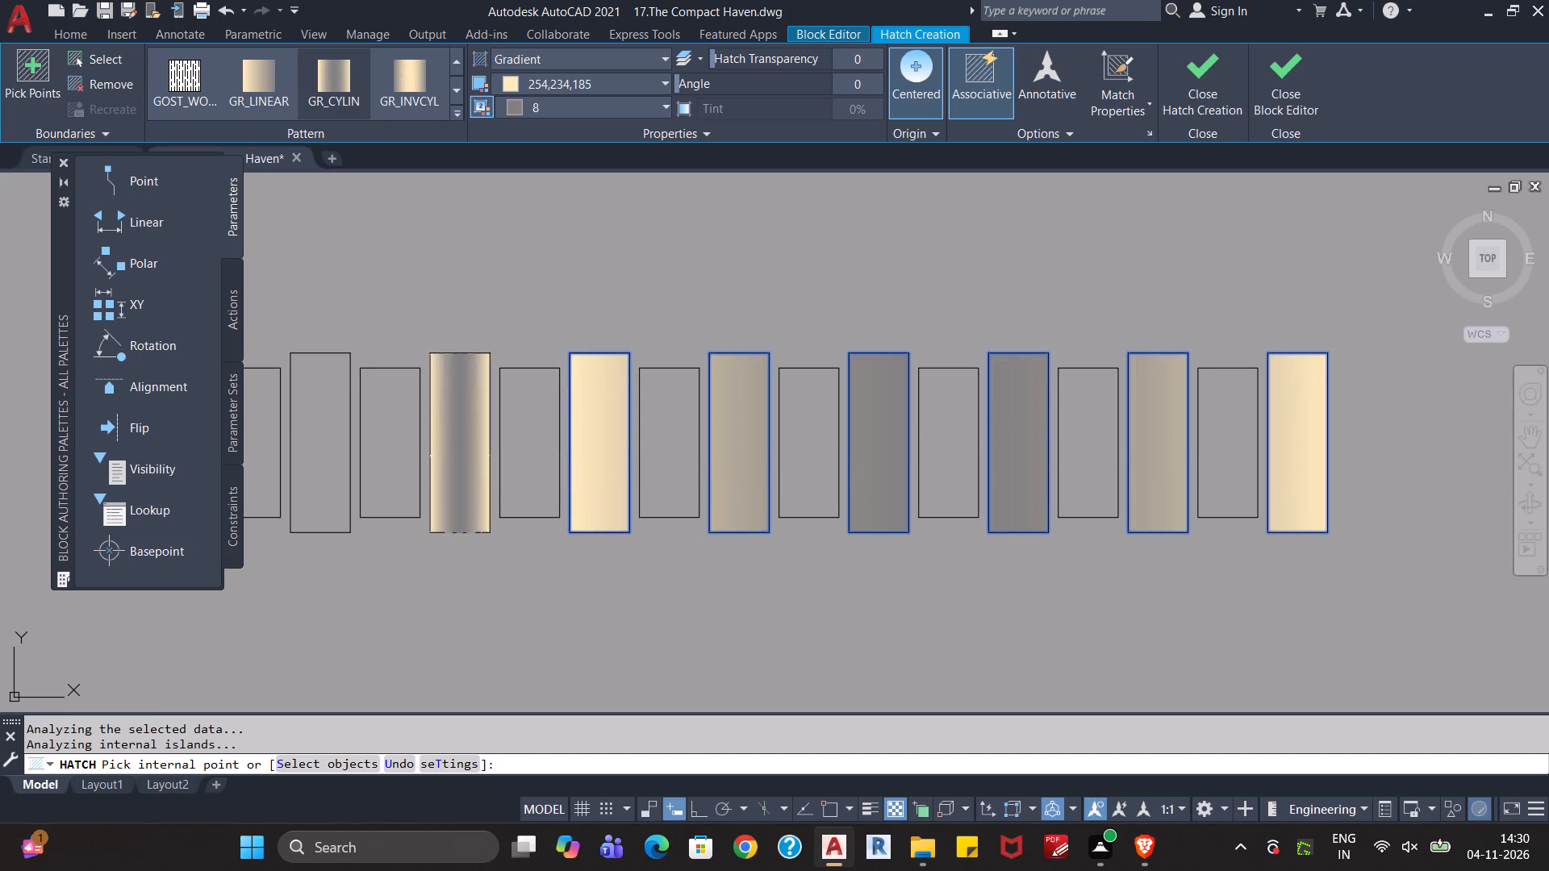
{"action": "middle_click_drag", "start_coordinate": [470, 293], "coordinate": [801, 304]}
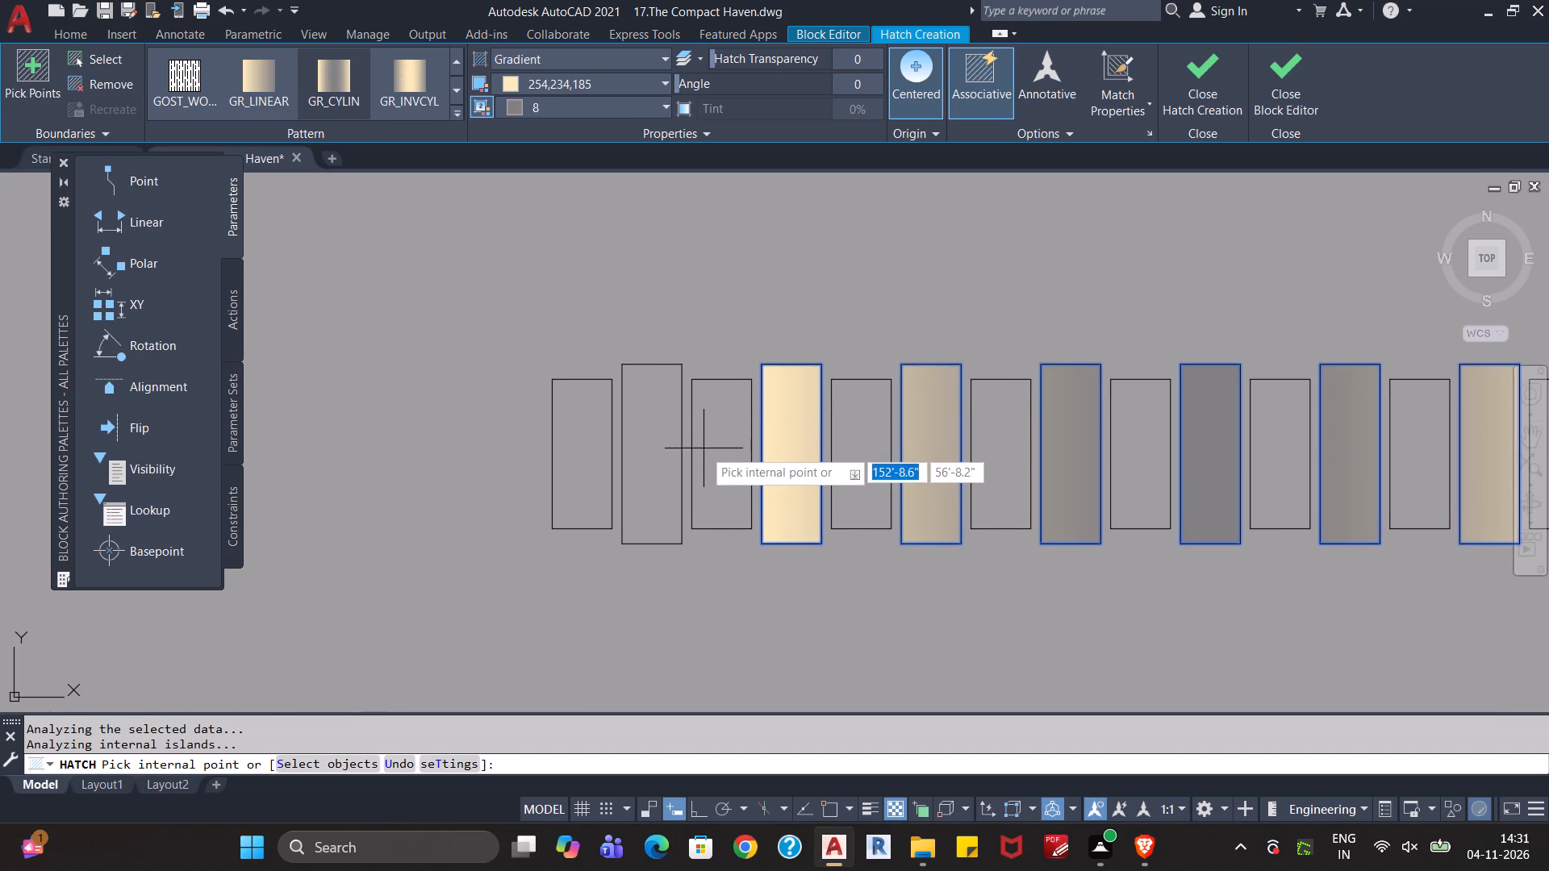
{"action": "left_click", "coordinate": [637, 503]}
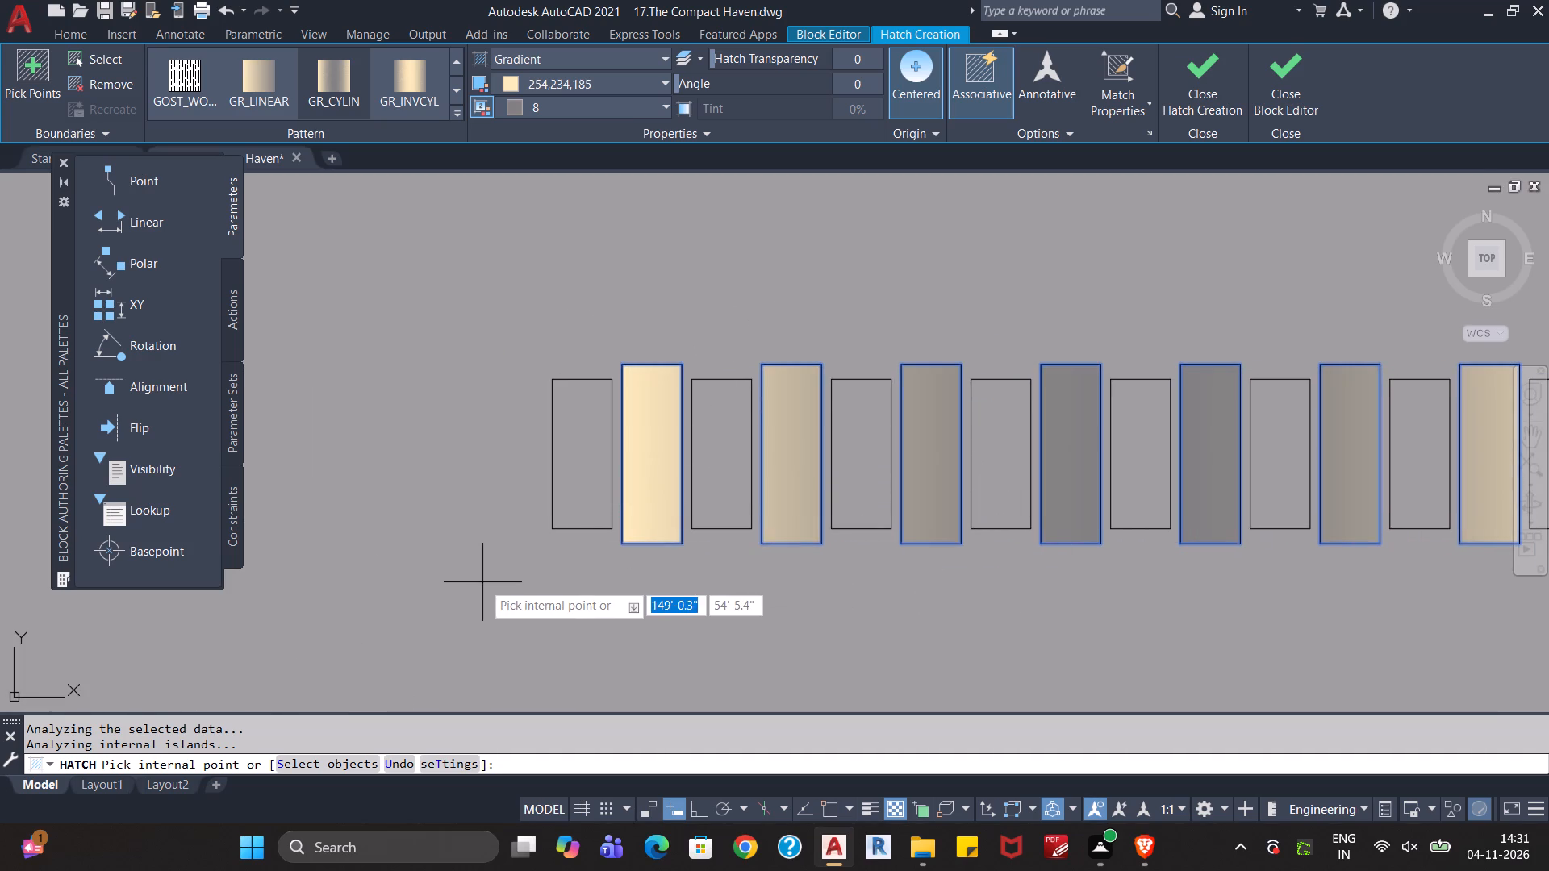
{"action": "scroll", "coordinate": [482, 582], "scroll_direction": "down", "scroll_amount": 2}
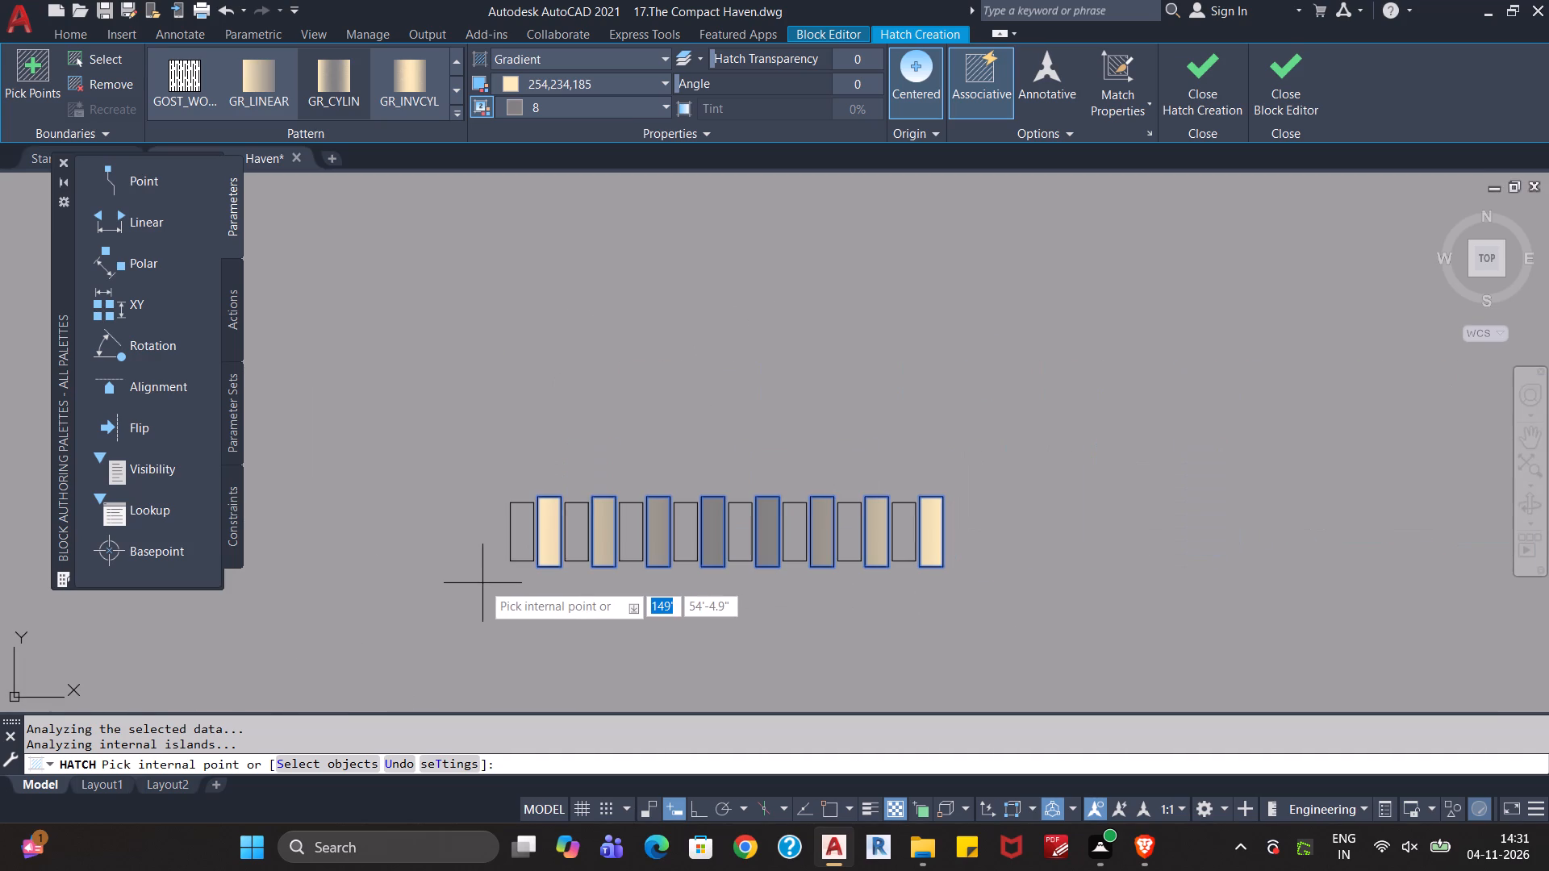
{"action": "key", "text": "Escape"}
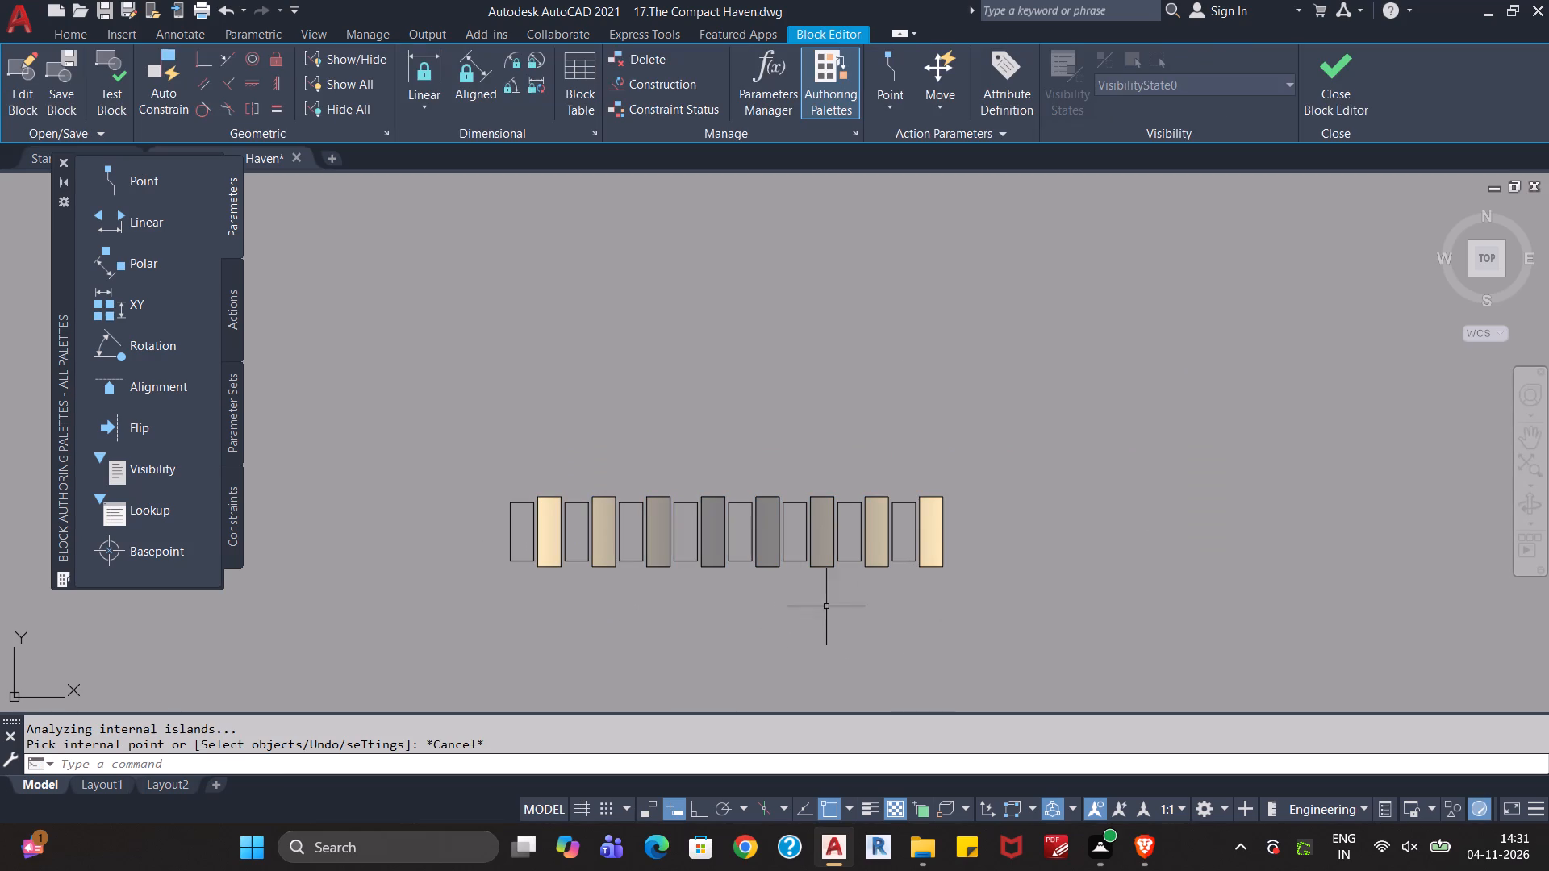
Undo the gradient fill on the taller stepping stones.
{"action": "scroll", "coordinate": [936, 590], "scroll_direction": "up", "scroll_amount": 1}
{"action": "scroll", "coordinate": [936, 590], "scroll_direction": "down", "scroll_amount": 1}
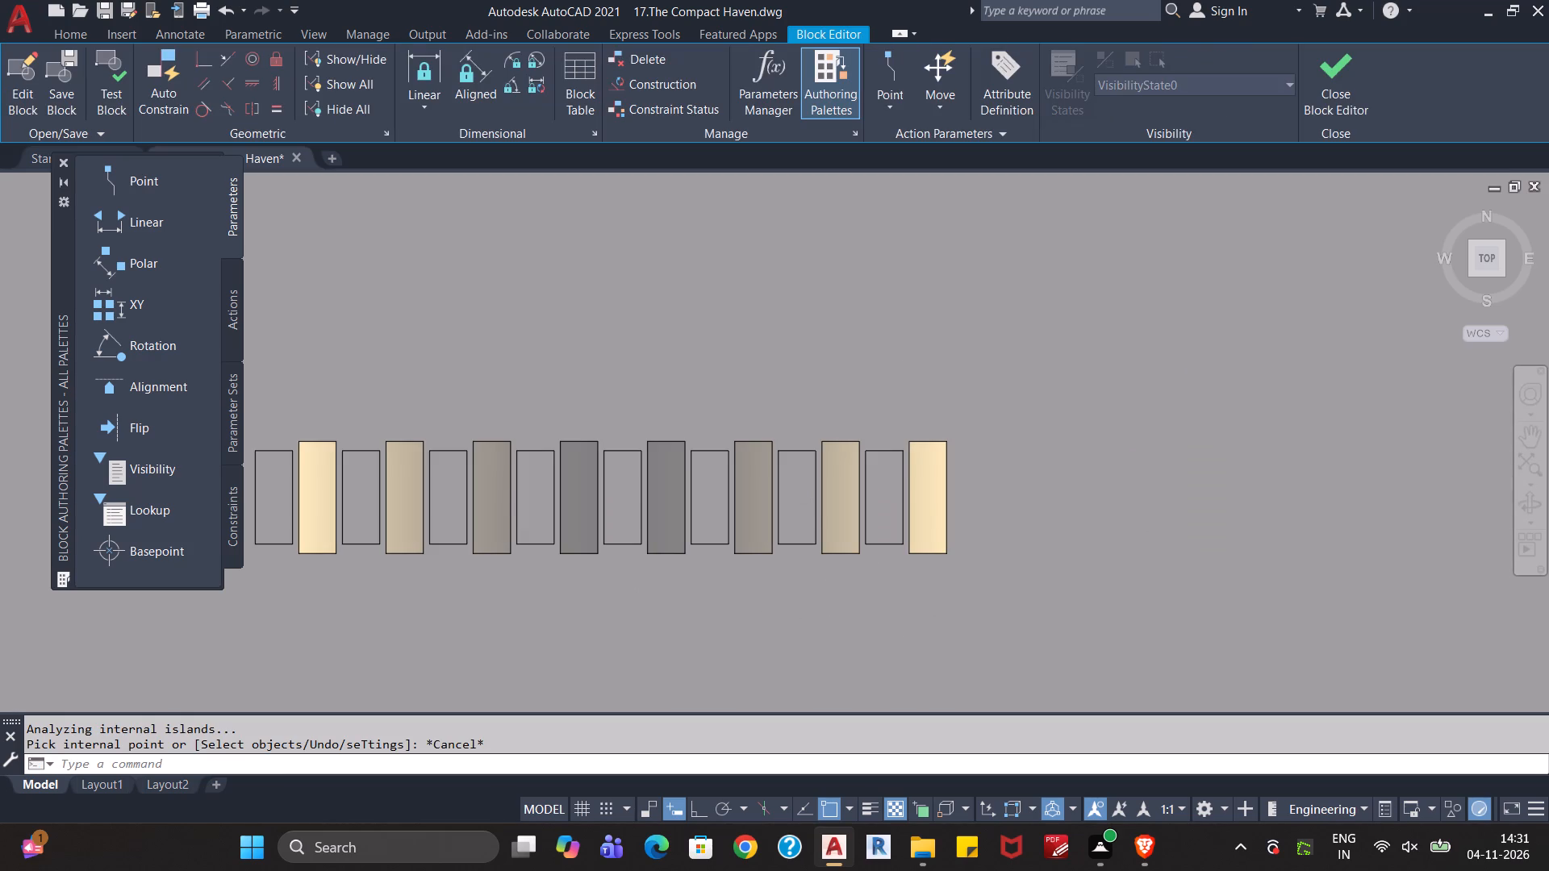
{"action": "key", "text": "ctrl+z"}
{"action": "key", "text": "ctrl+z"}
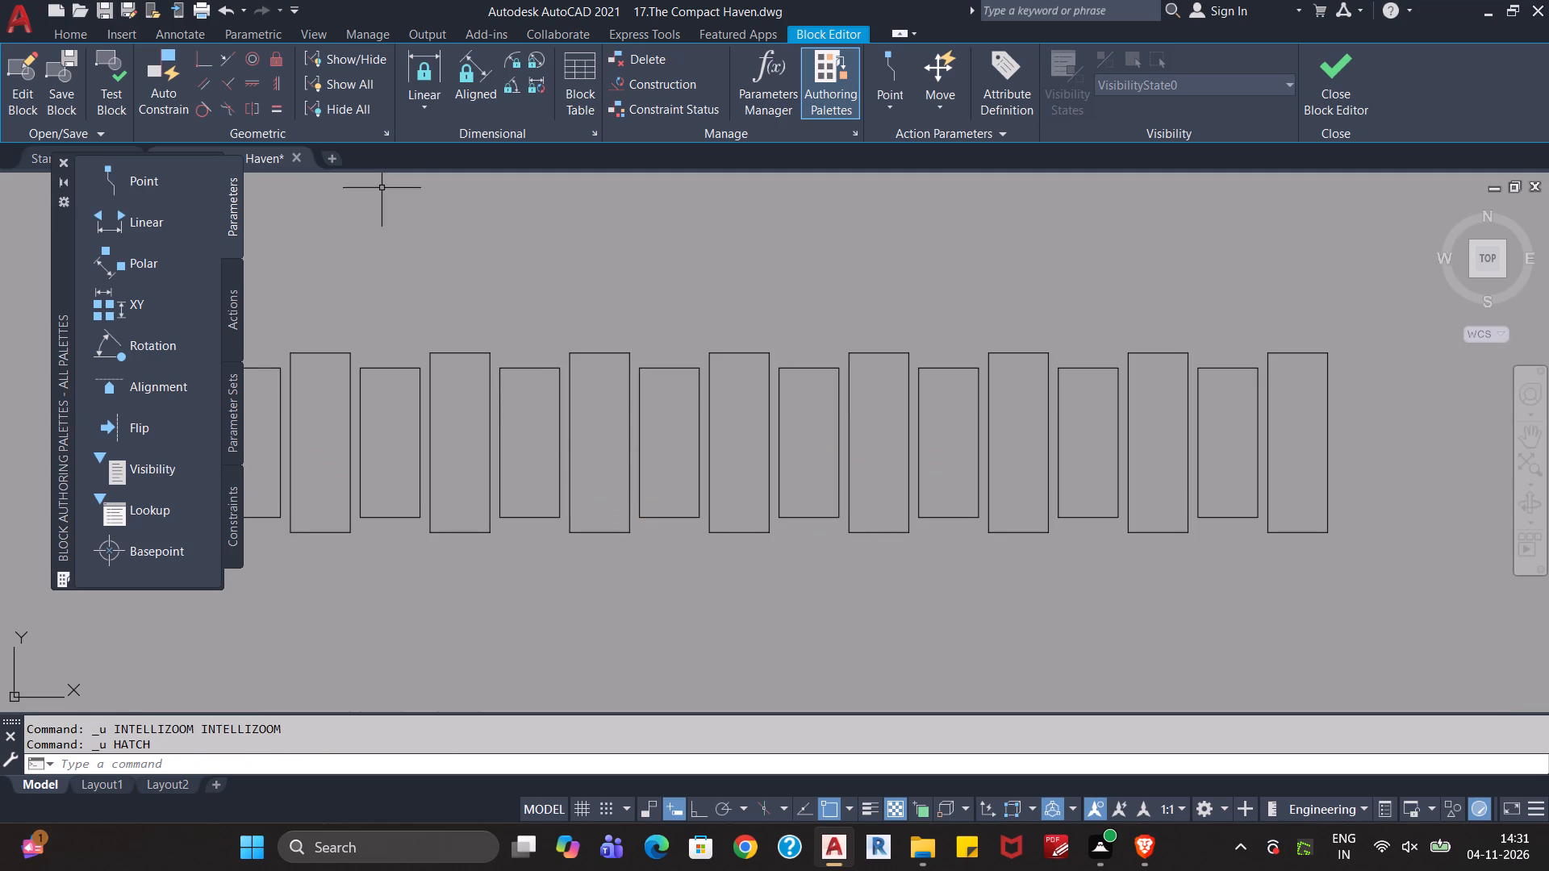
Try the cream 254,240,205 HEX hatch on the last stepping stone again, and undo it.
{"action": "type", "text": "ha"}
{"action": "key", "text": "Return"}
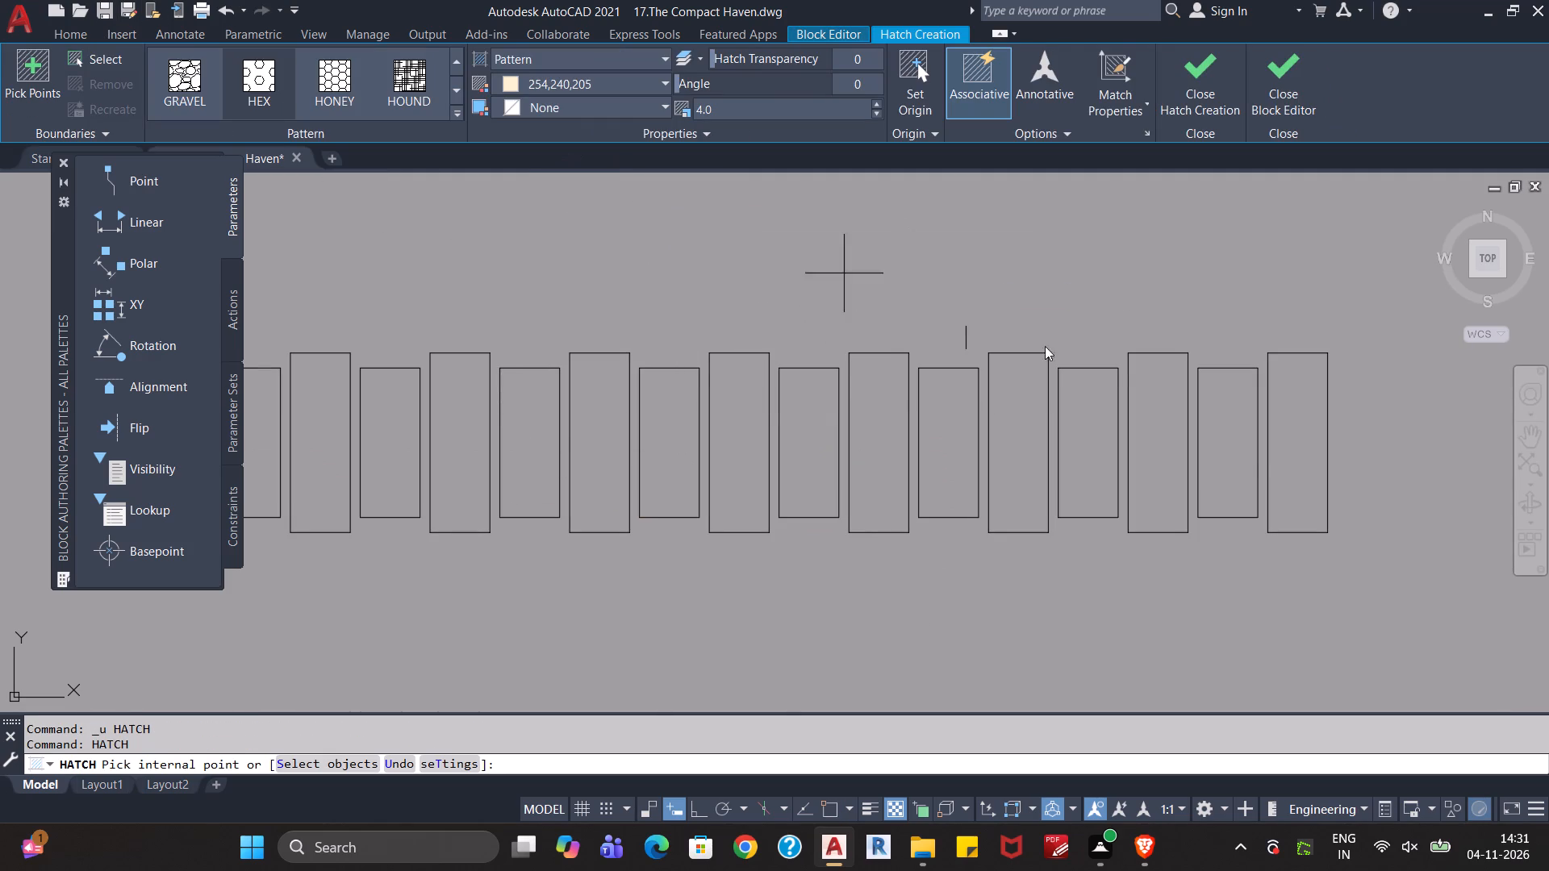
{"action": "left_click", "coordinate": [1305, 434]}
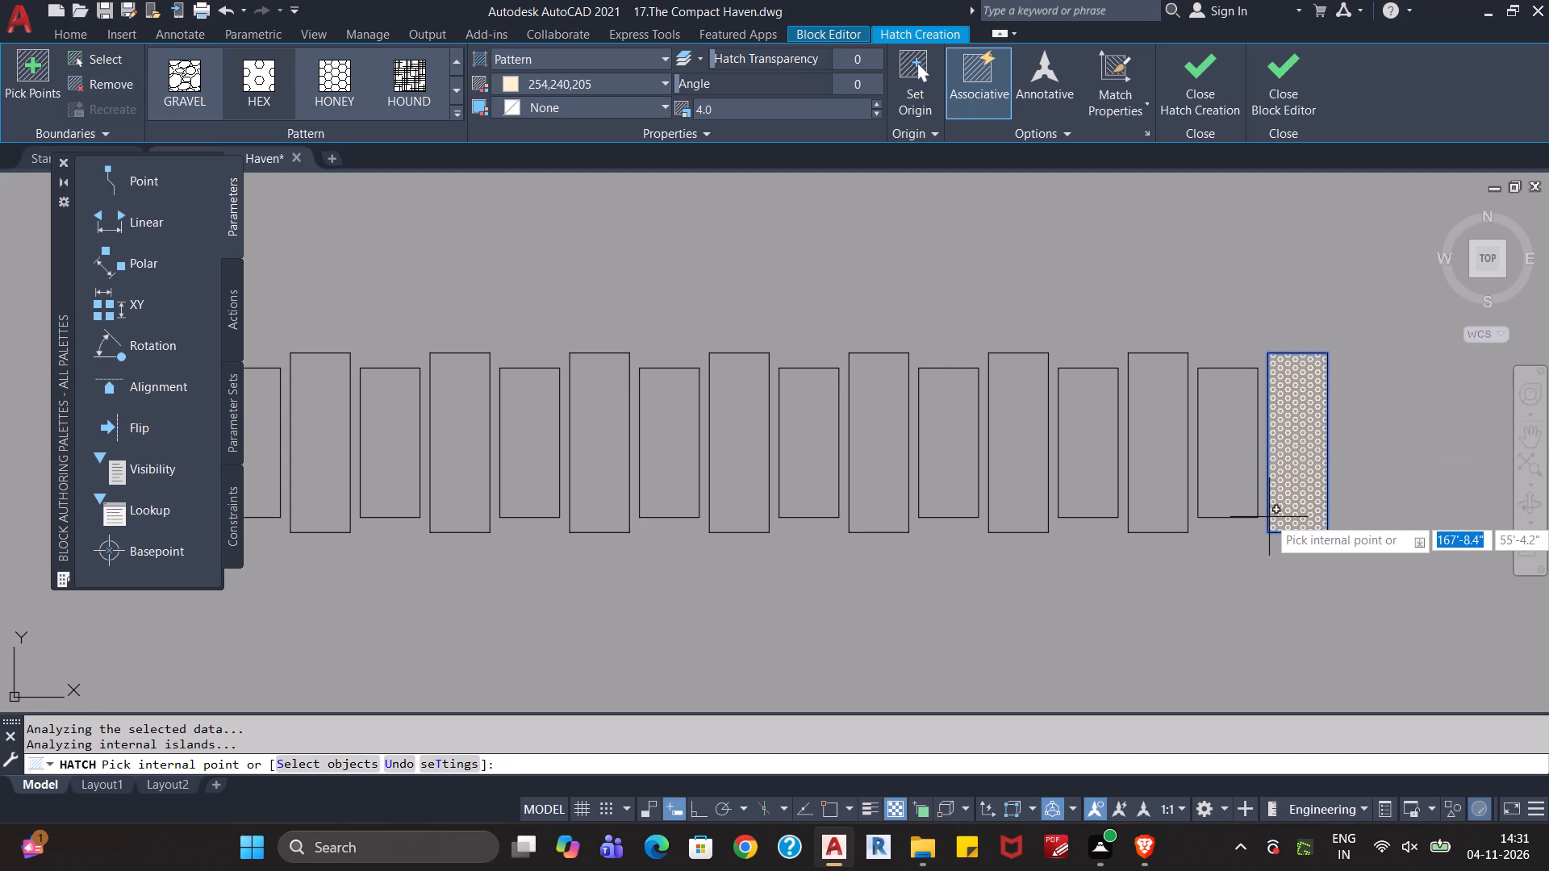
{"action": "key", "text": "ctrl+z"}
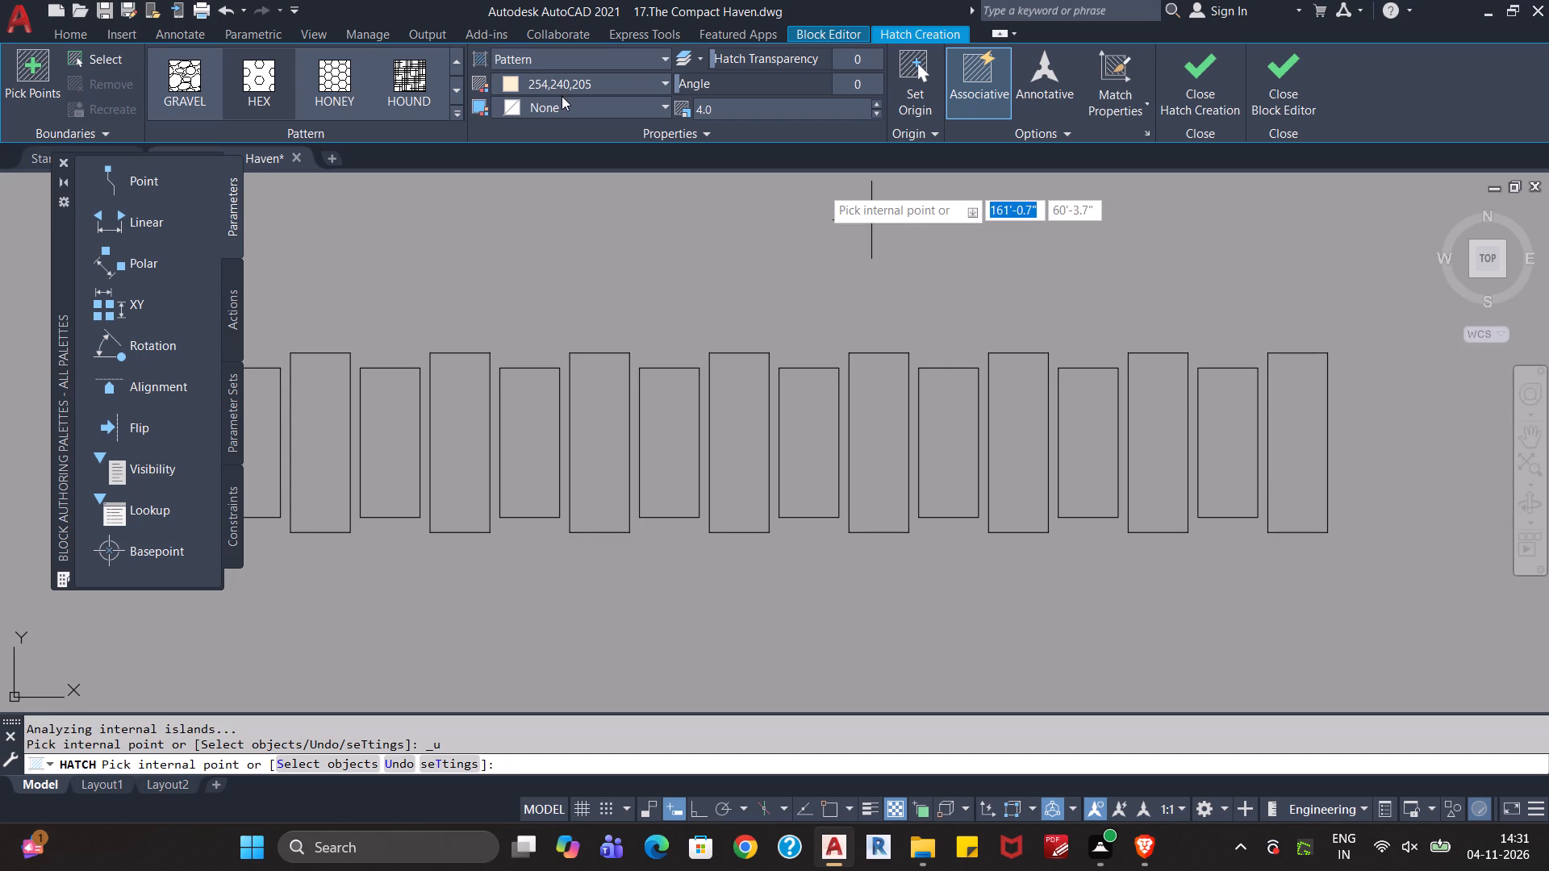
Fill the last taller stepping stone of the row with a GR_CYLIN gradient hatch, first colour 254,234,185 and second colour grey index 8.
{"action": "left_click", "coordinate": [575, 66]}
{"action": "left_click", "coordinate": [549, 101]}
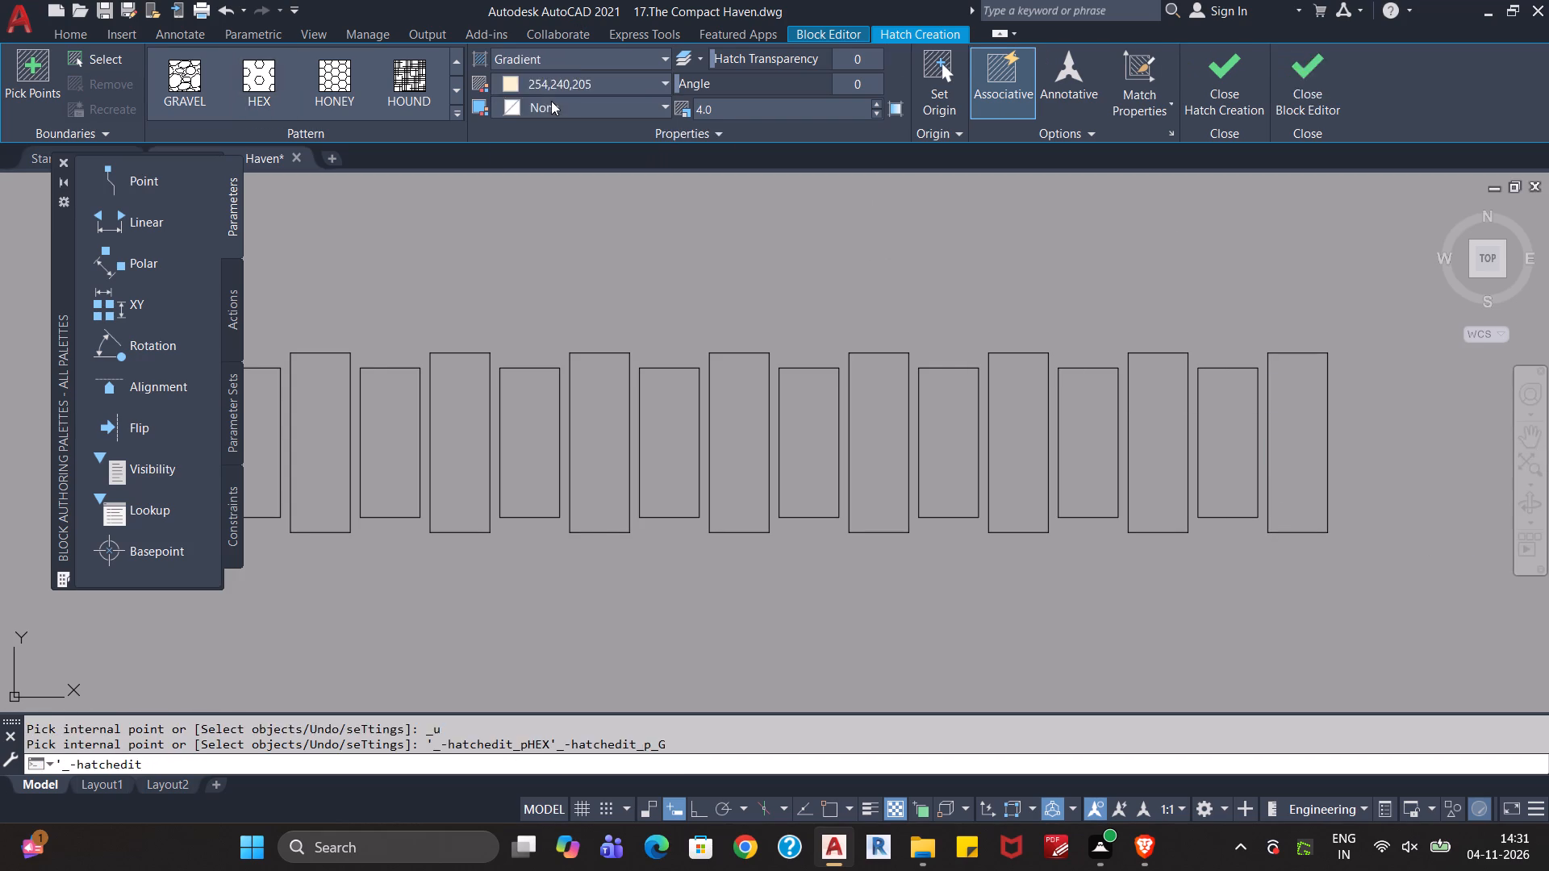
{"action": "left_click", "coordinate": [568, 86]}
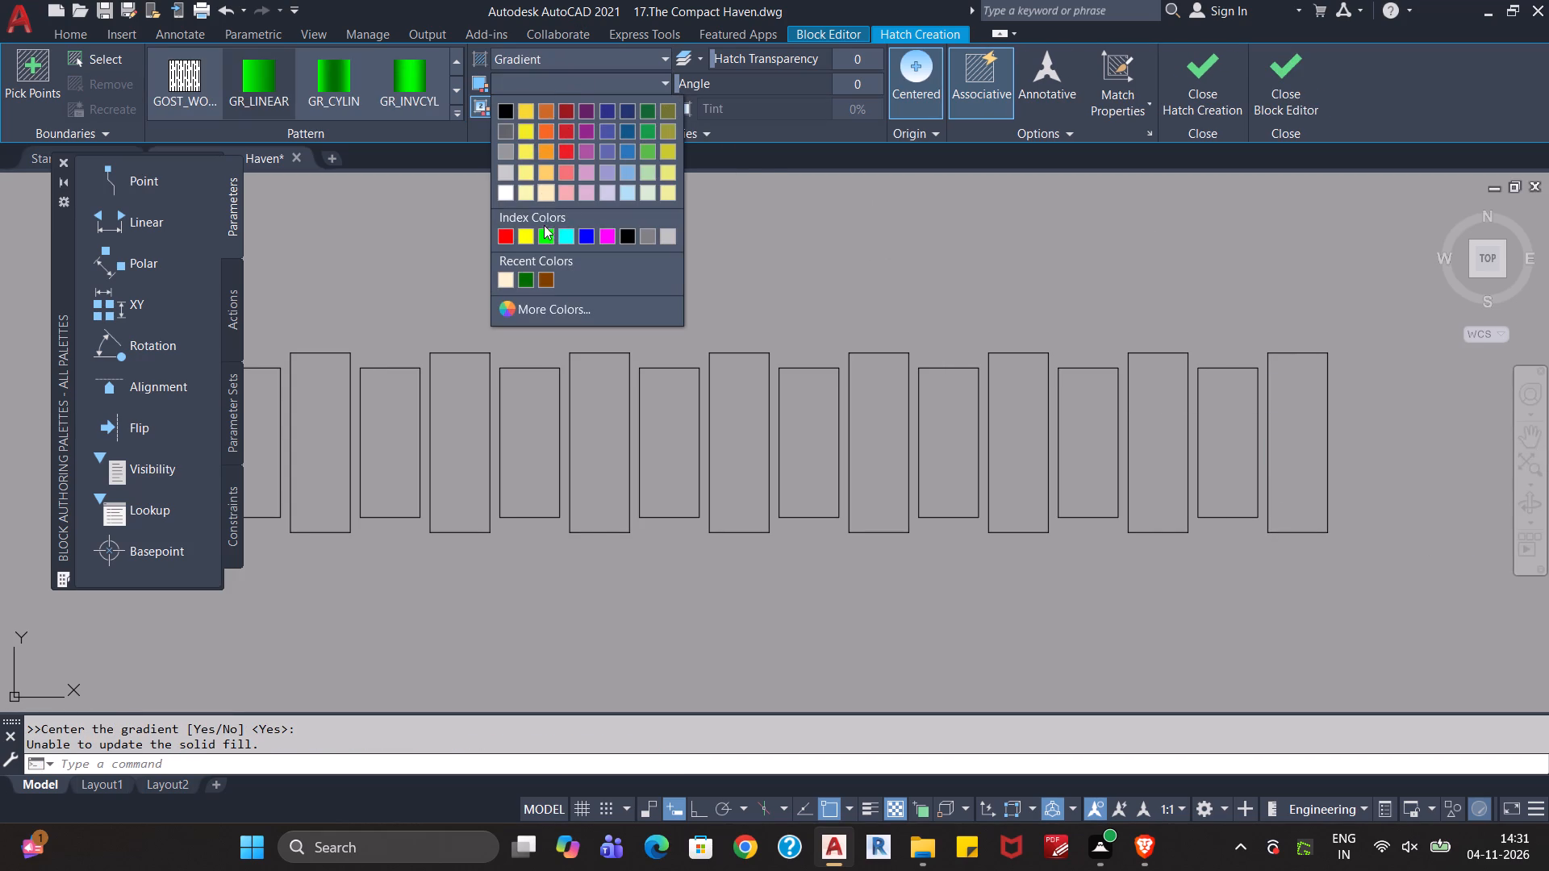
{"action": "left_click", "coordinate": [549, 195]}
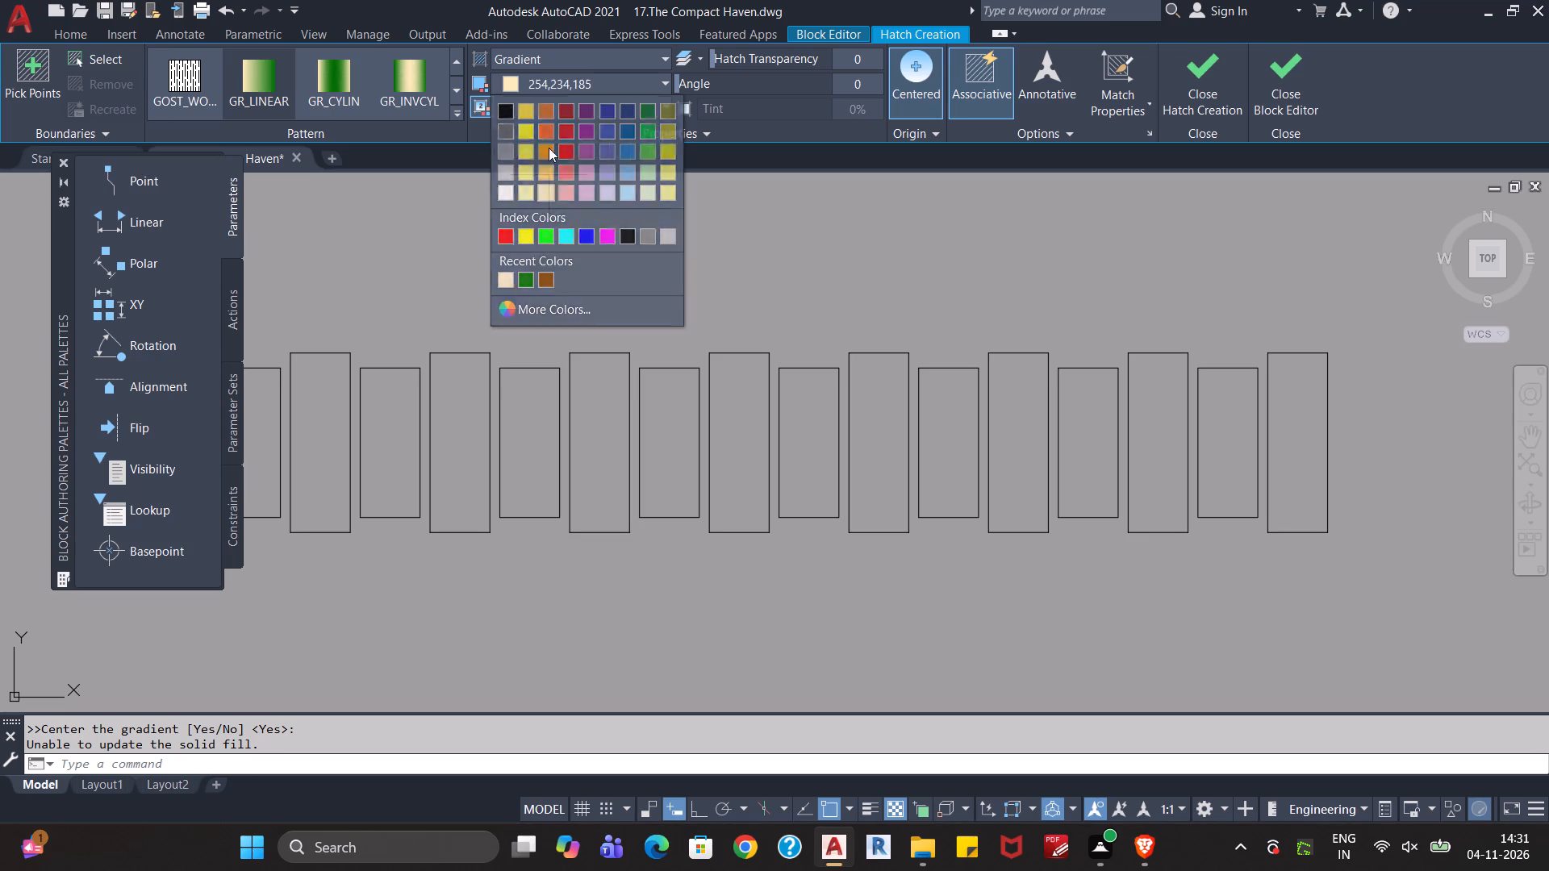
{"action": "left_click", "coordinate": [564, 110]}
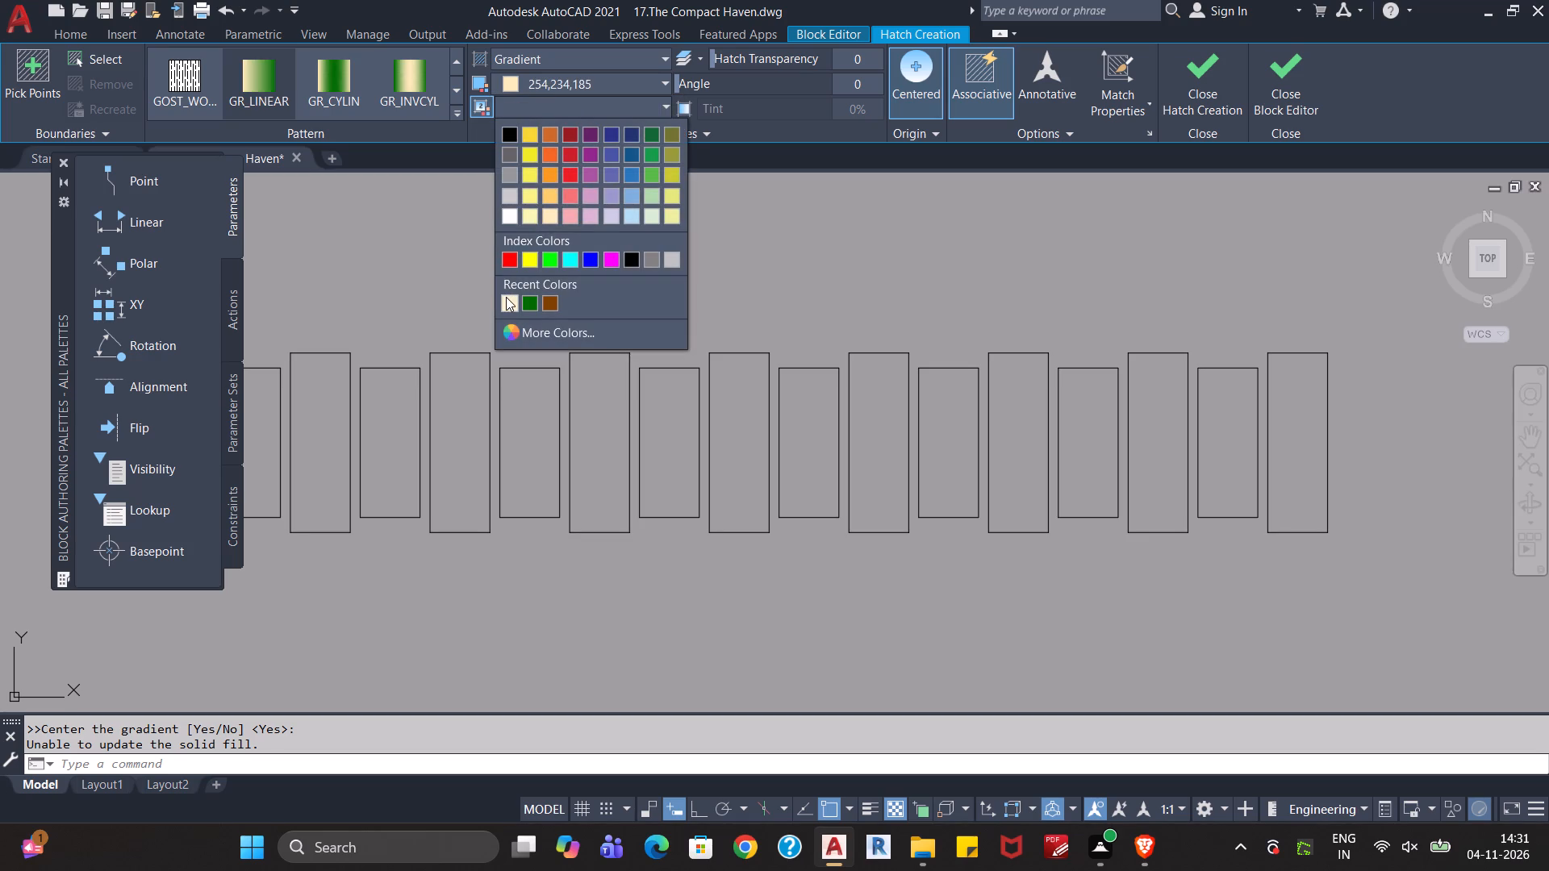
{"action": "left_click", "coordinate": [506, 297]}
{"action": "left_click", "coordinate": [586, 113]}
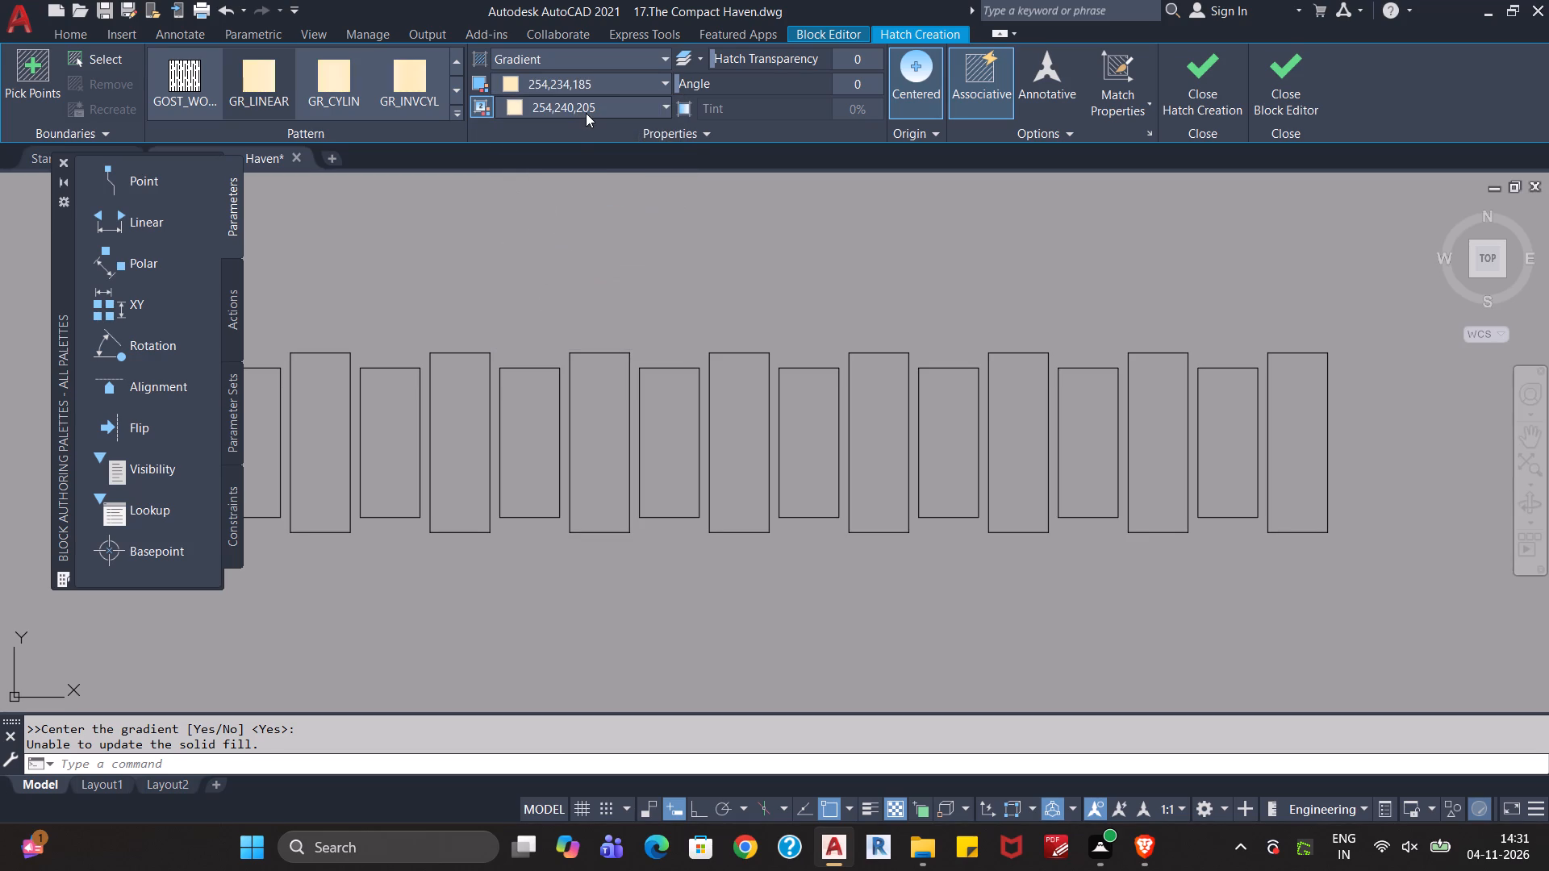
{"action": "left_click", "coordinate": [648, 255]}
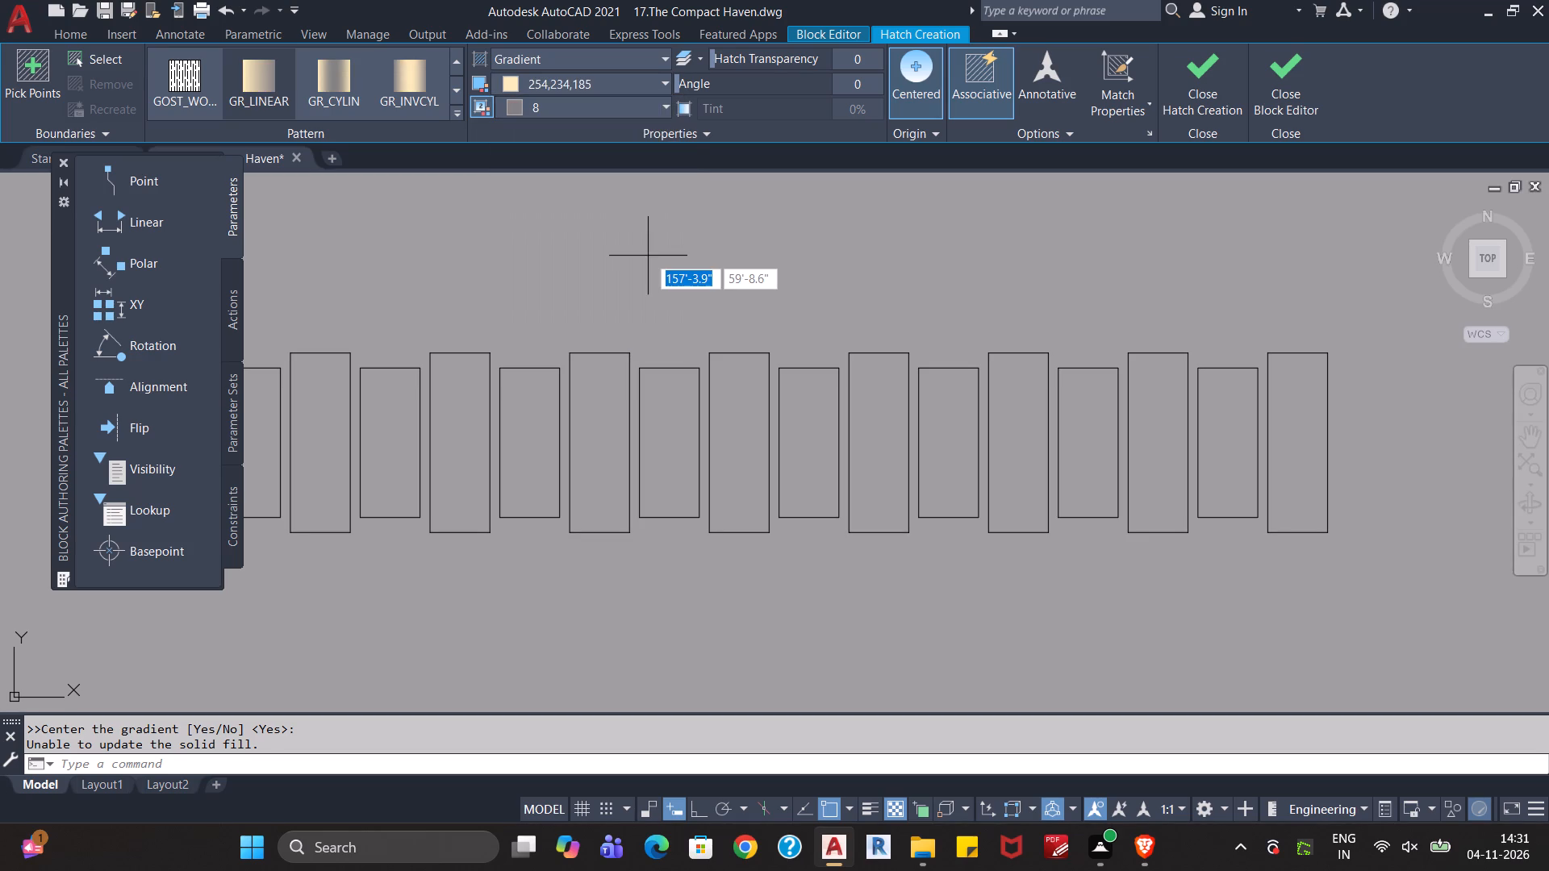
{"action": "left_click", "coordinate": [347, 90]}
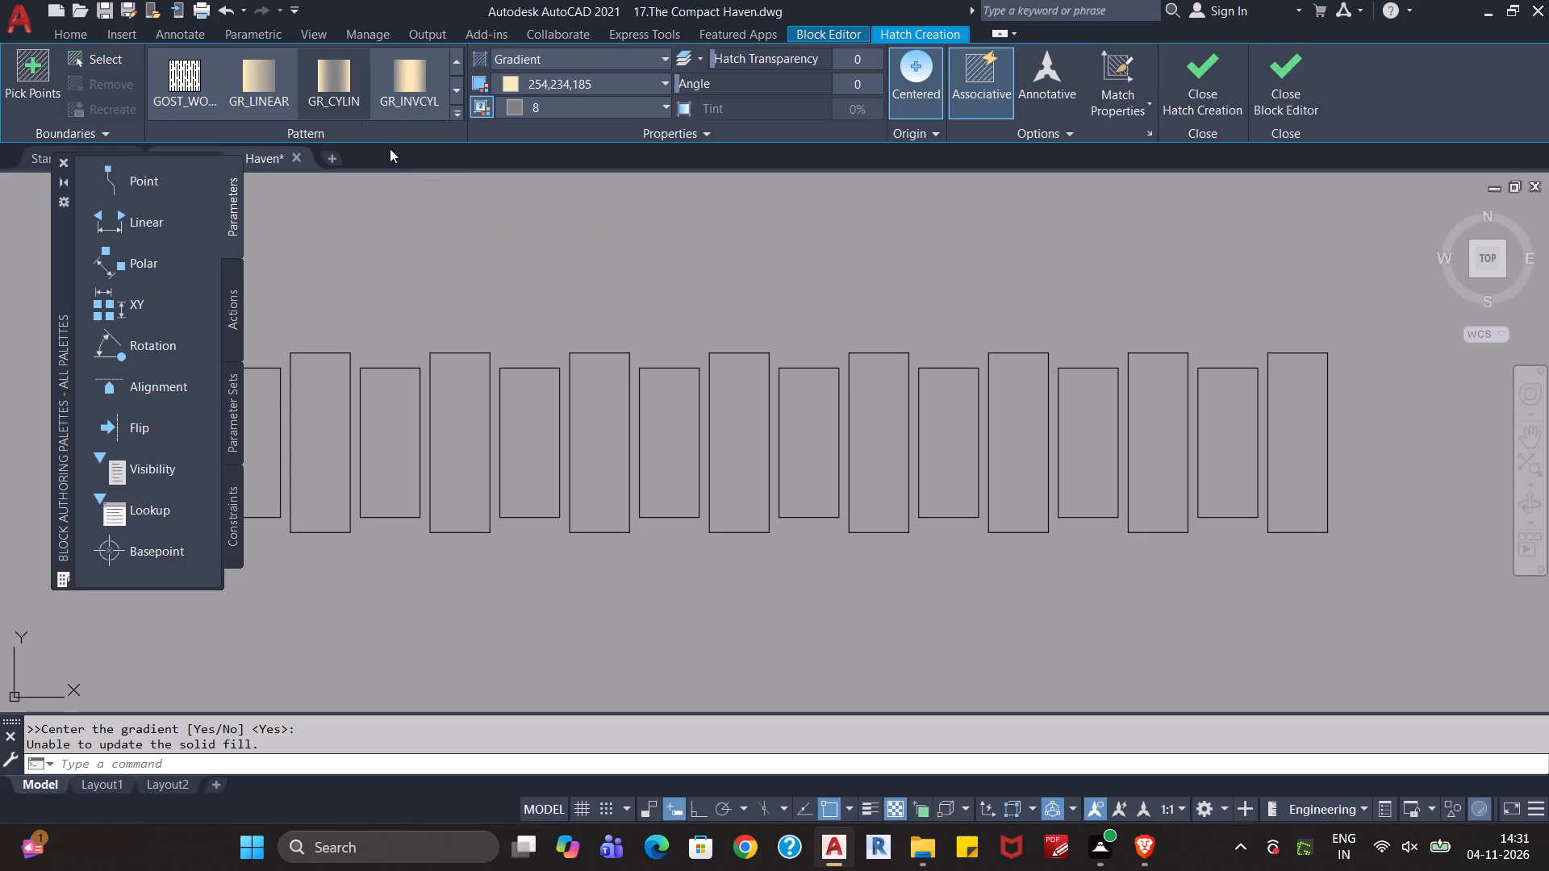
{"action": "left_click", "coordinate": [1298, 465]}
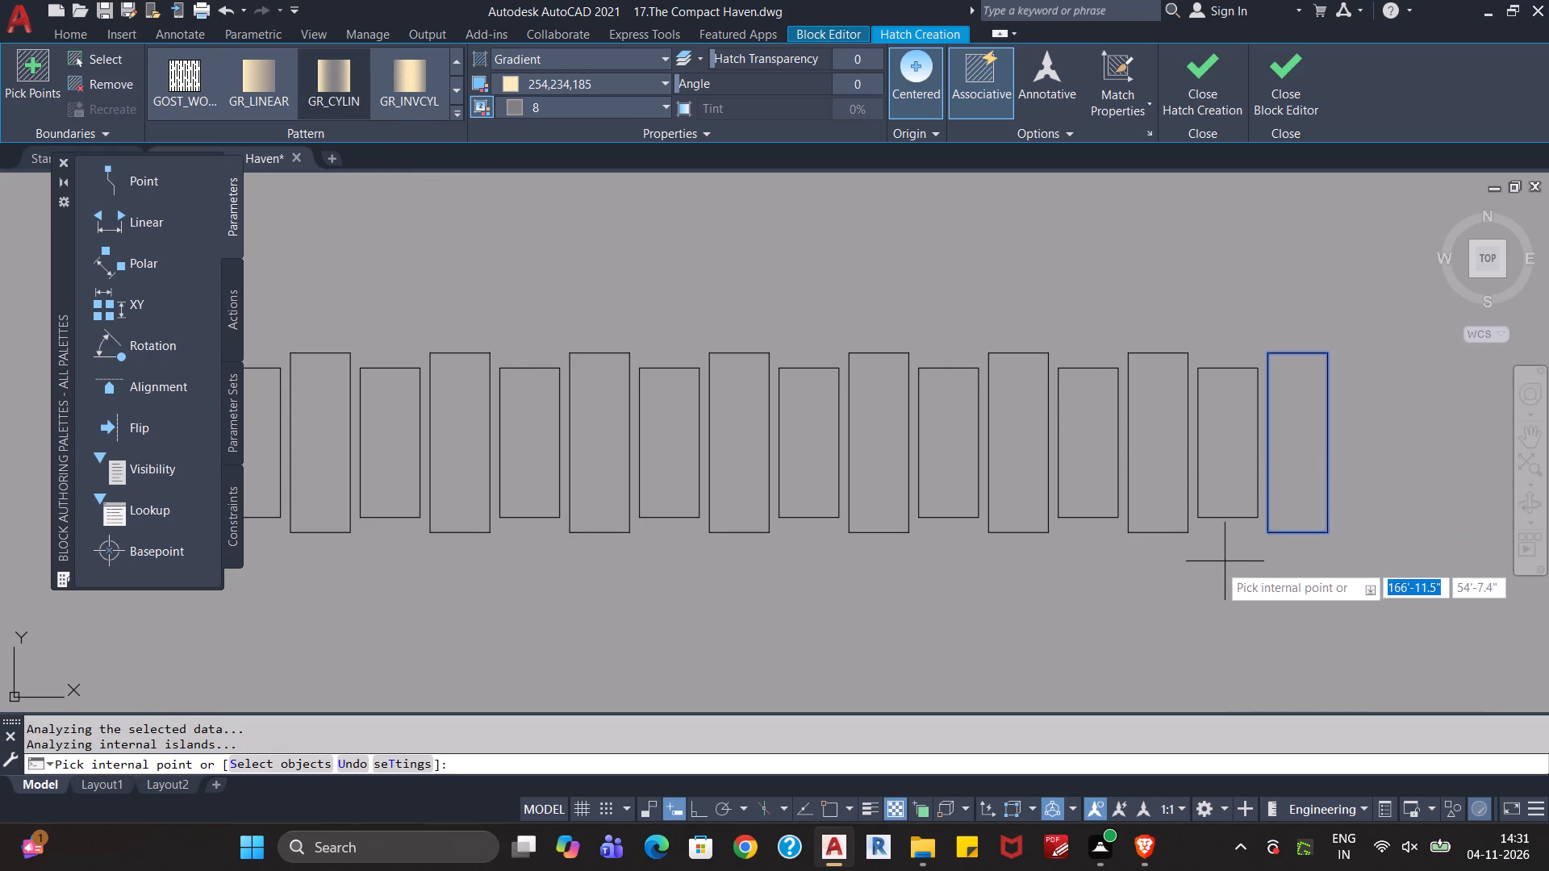
{"action": "left_click", "coordinate": [1312, 437]}
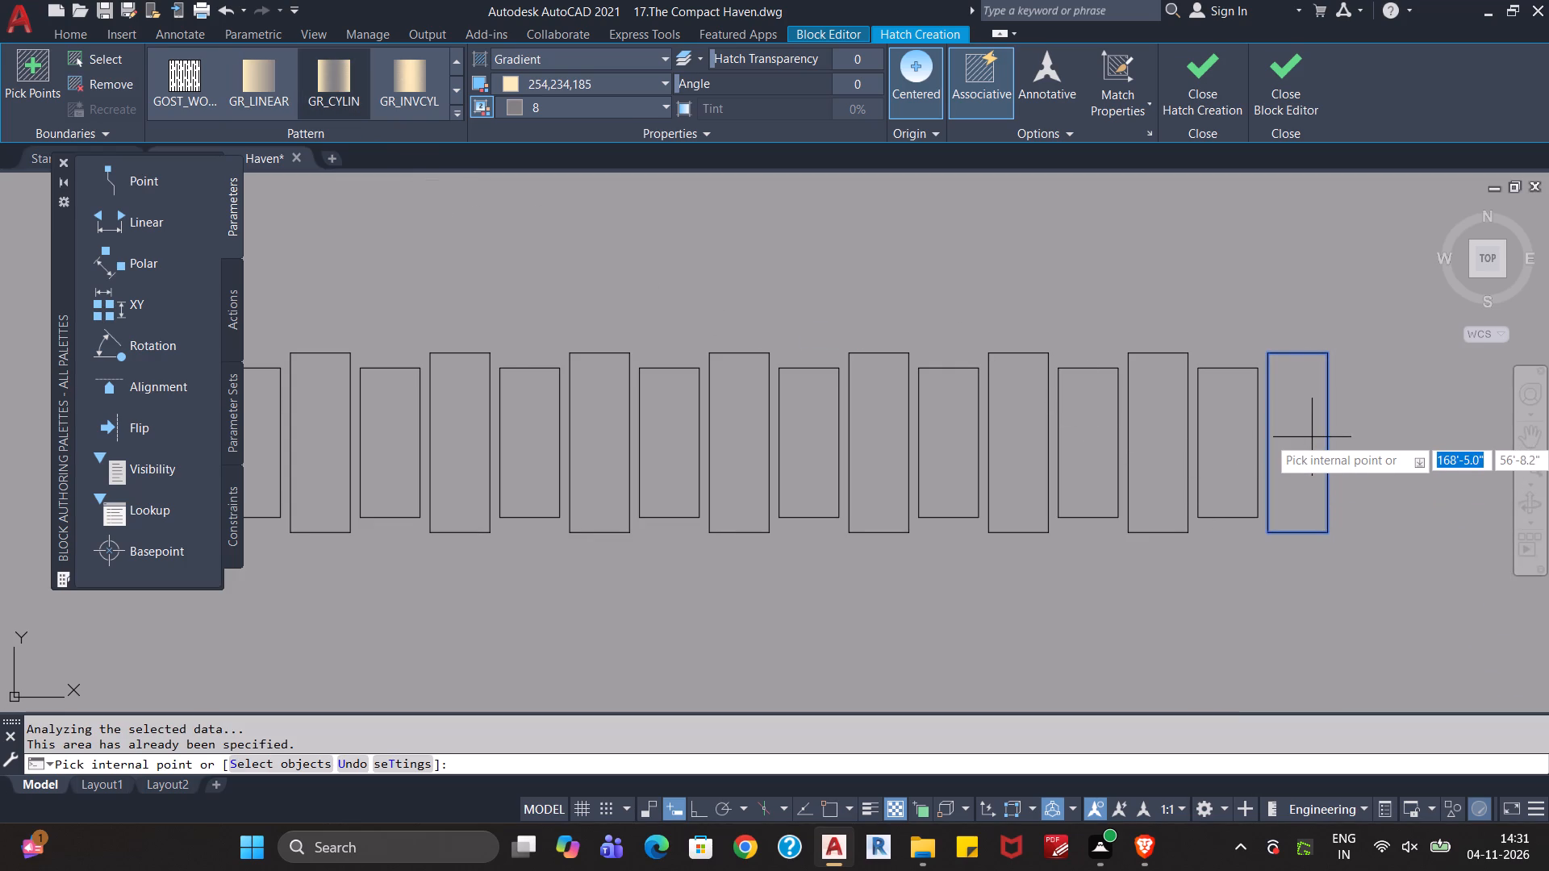
{"action": "key", "text": "Escape"}
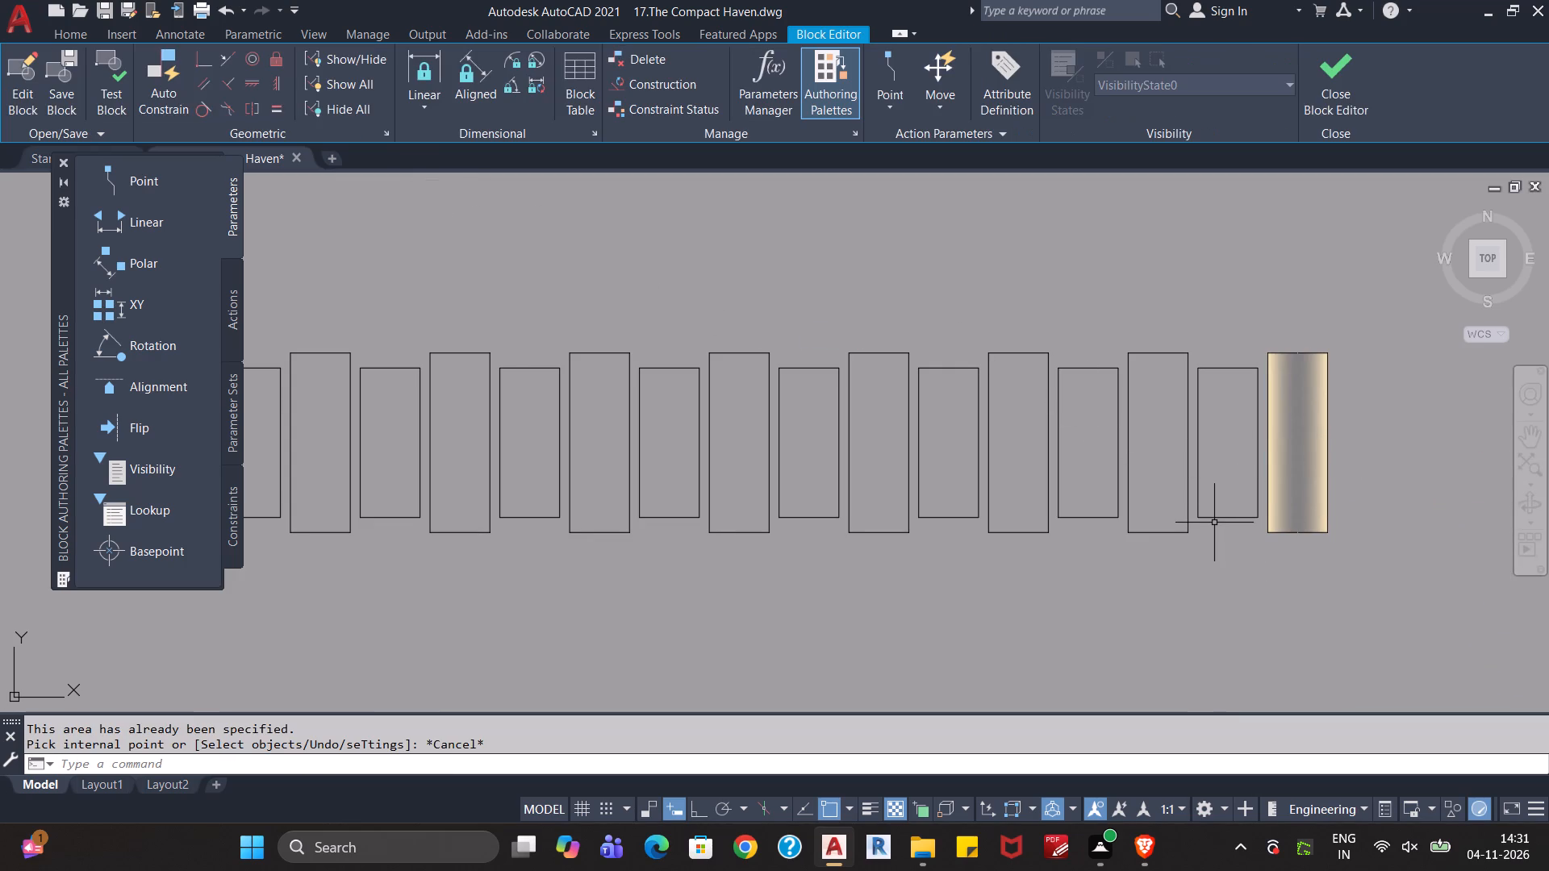
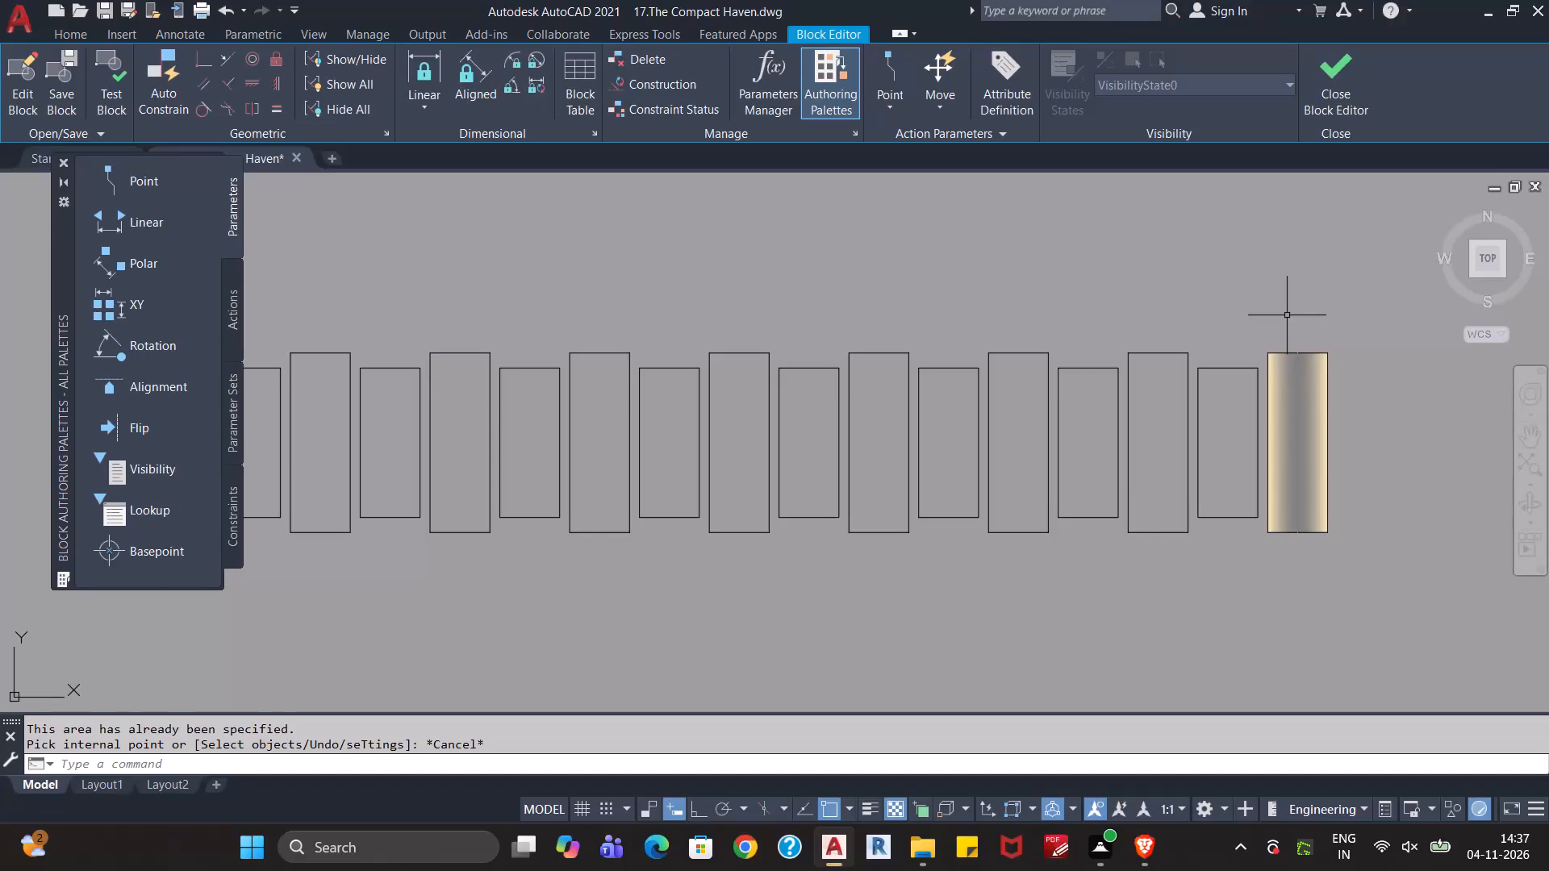
Fill the second-to-last taller stepping stone with a separate cylindrical gradient hatch, colours 254,234,185 and grey index 8.
{"action": "key", "text": "j"}
{"action": "key", "text": "BackSpace"}
{"action": "type", "text": "ha"}
{"action": "key", "text": "Return"}
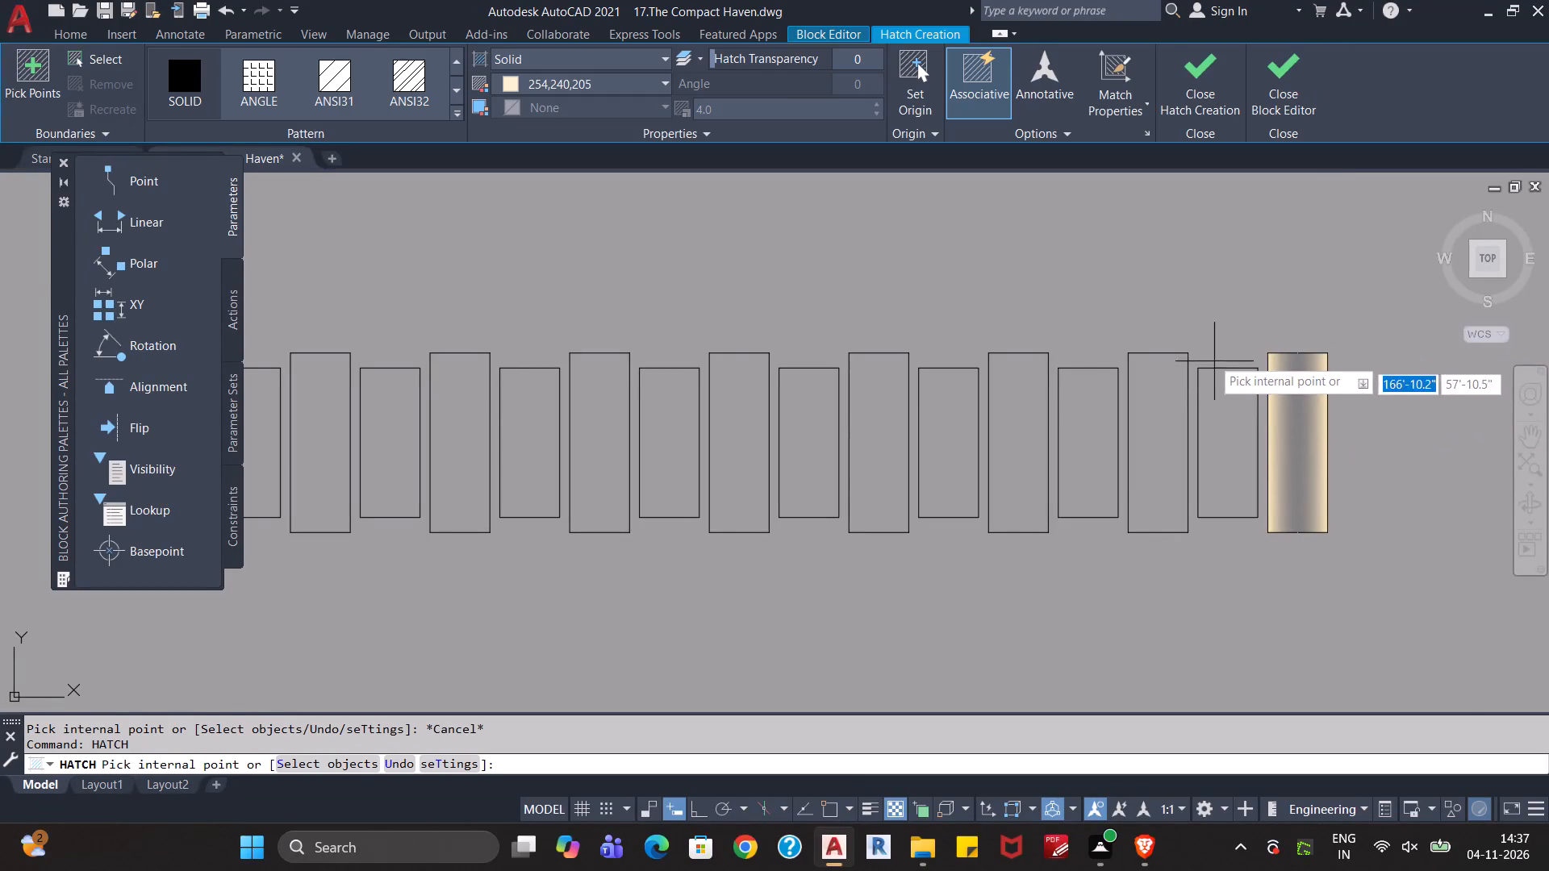
{"action": "left_click", "coordinate": [630, 61]}
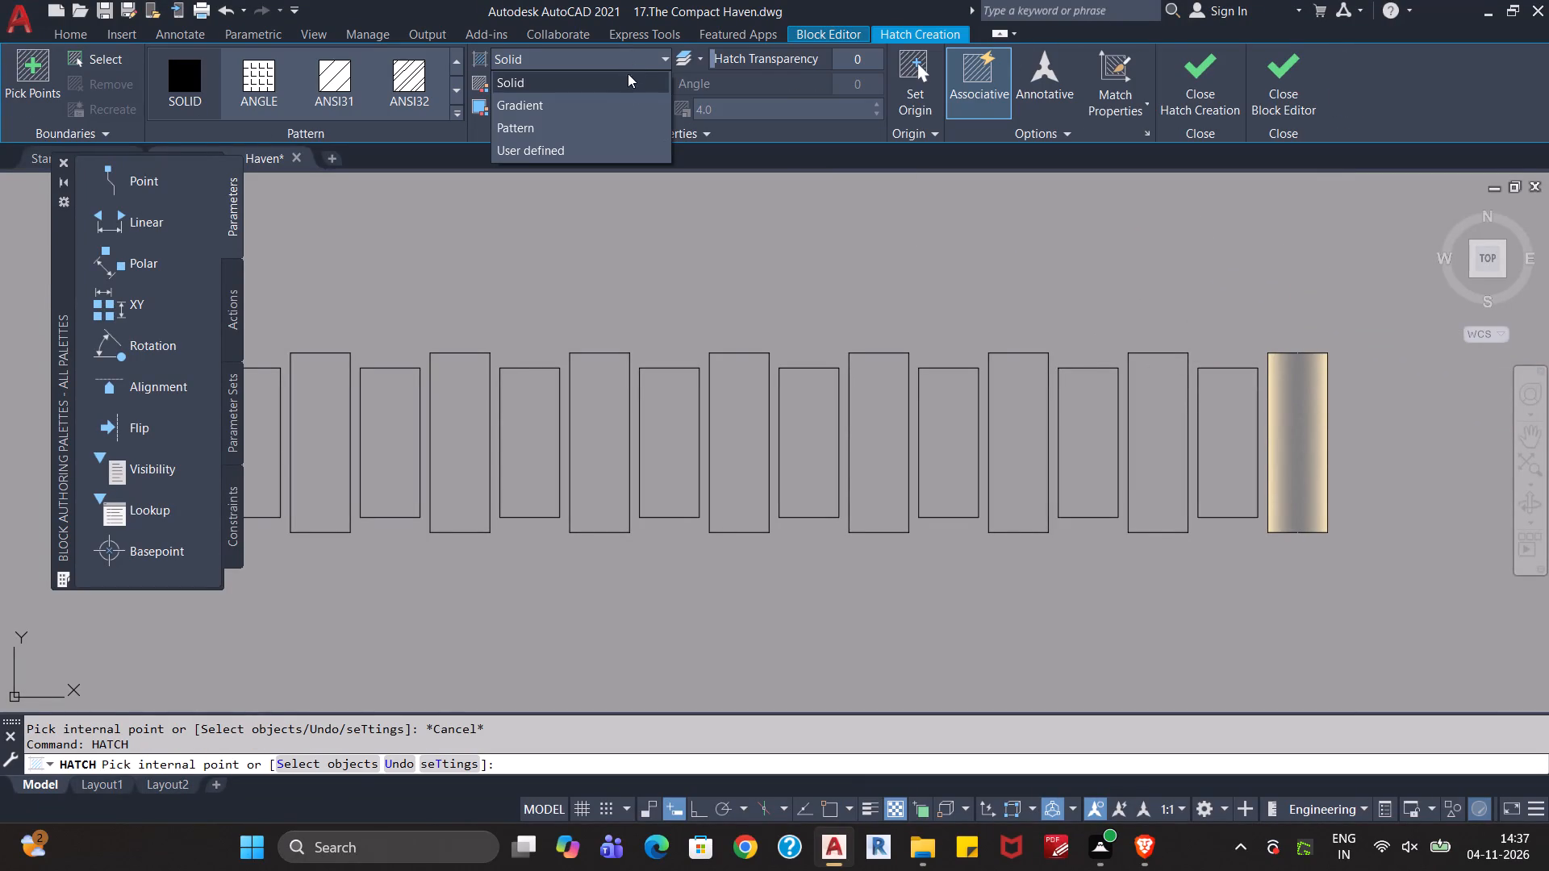
{"action": "left_click", "coordinate": [610, 99]}
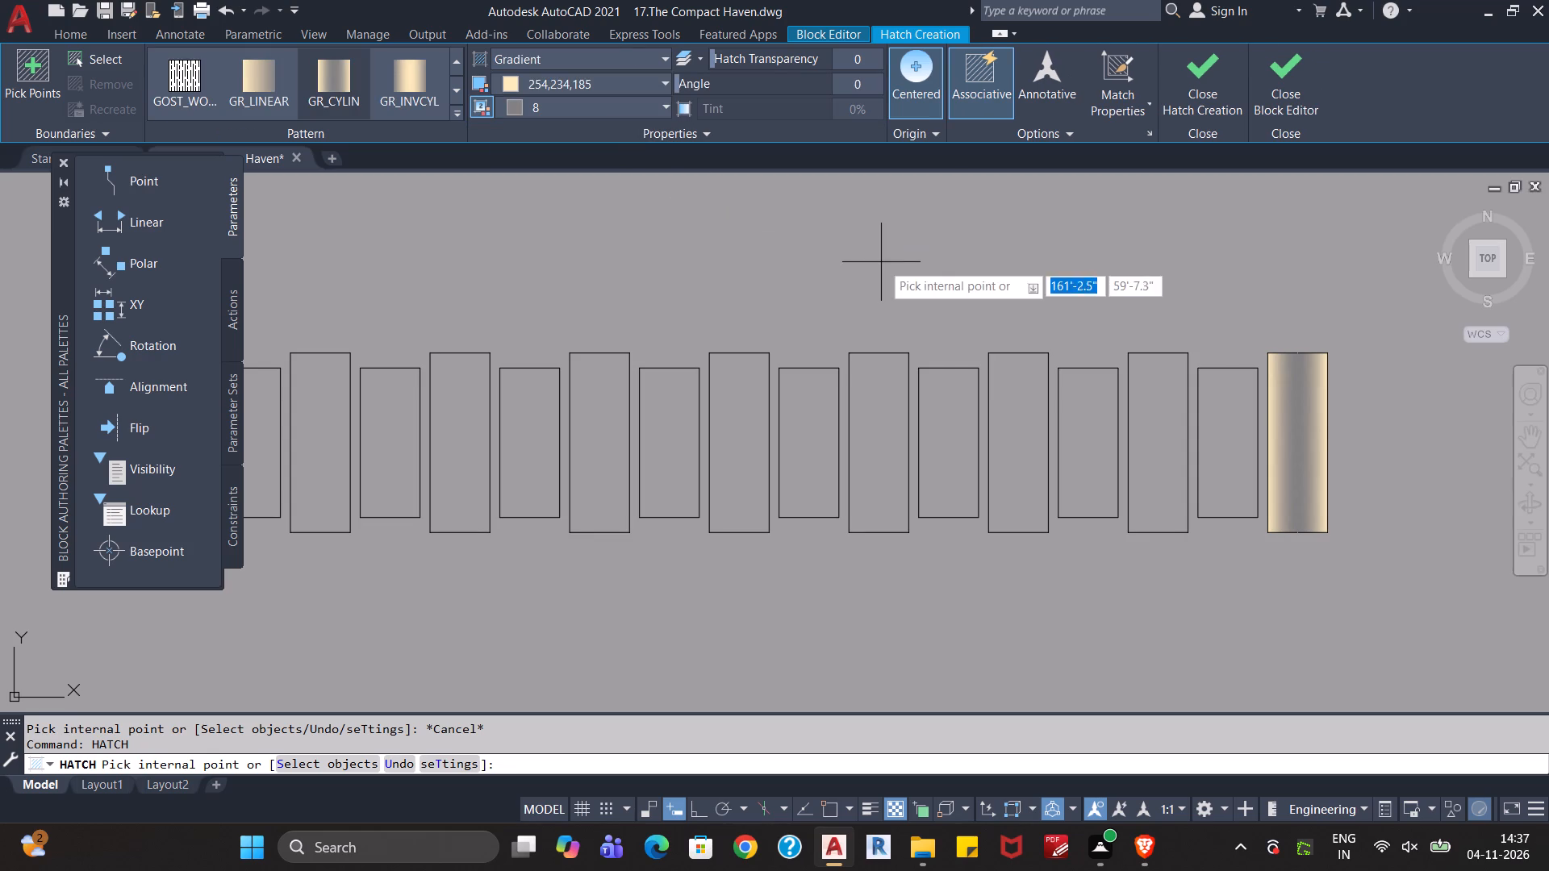
{"action": "left_click", "coordinate": [1146, 419]}
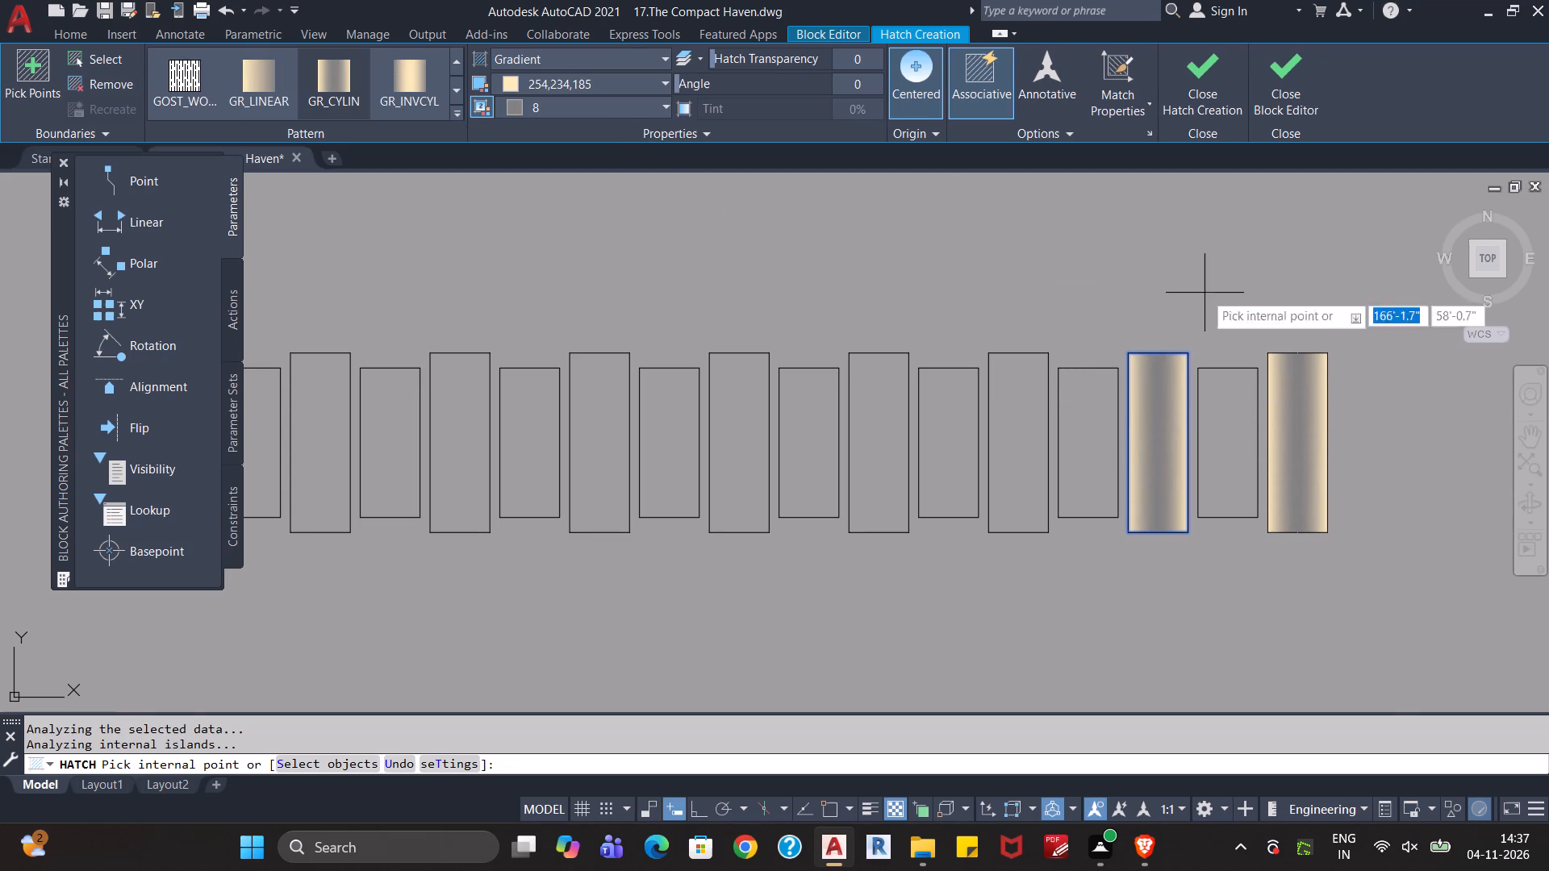
{"action": "left_click", "coordinate": [1205, 111]}
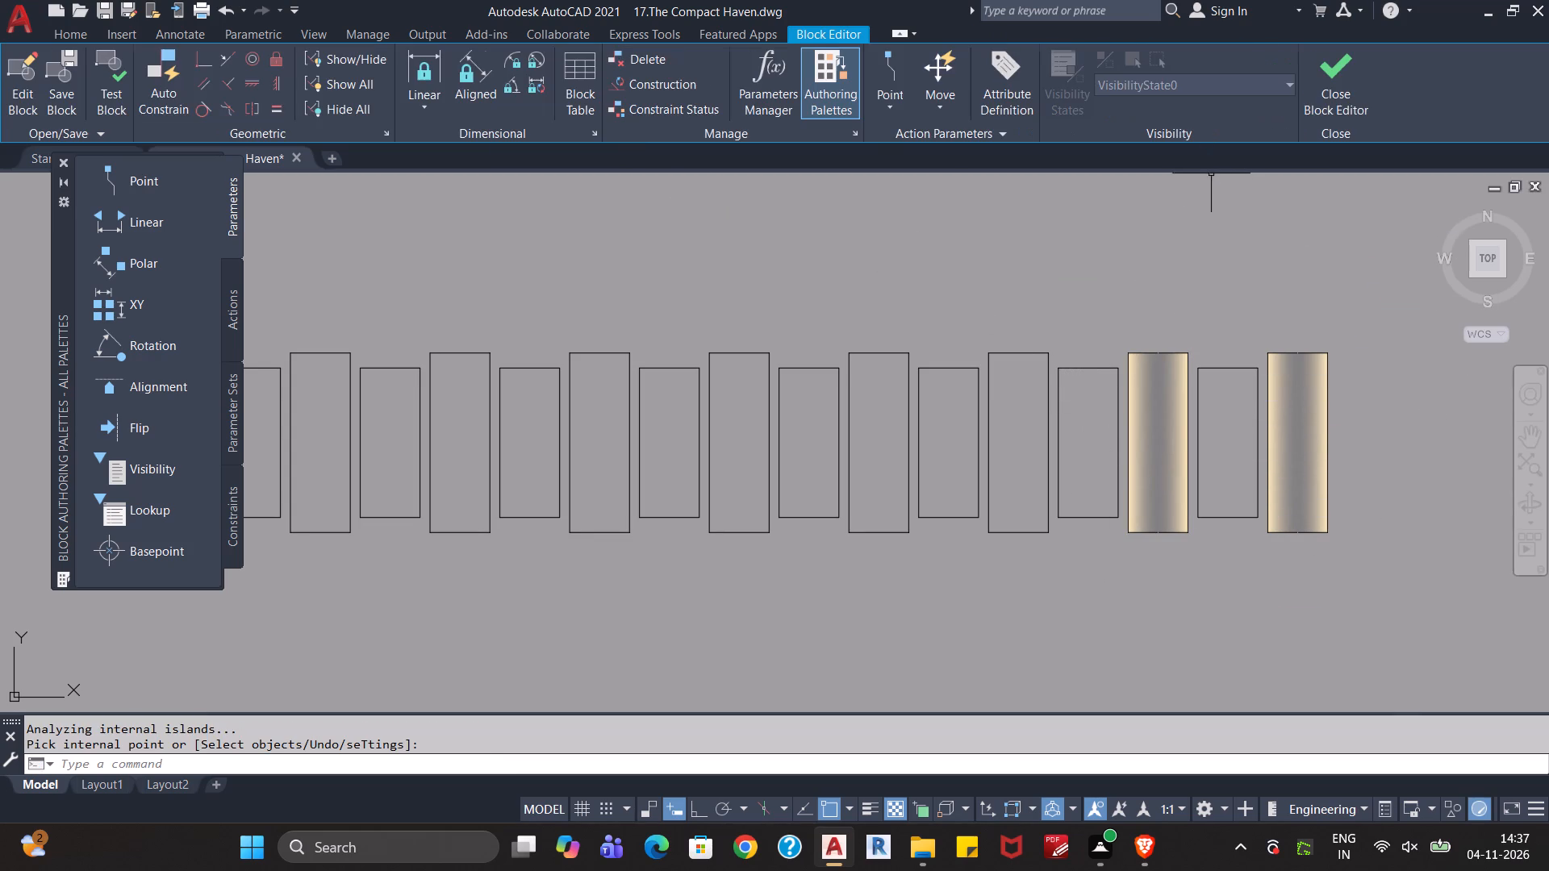
Fill the third taller stepping stone from the row's end with the 254,234,185 to grey 8 gradient instead of the solid cream.
{"action": "type", "text": "ha"}
{"action": "key", "text": "Return"}
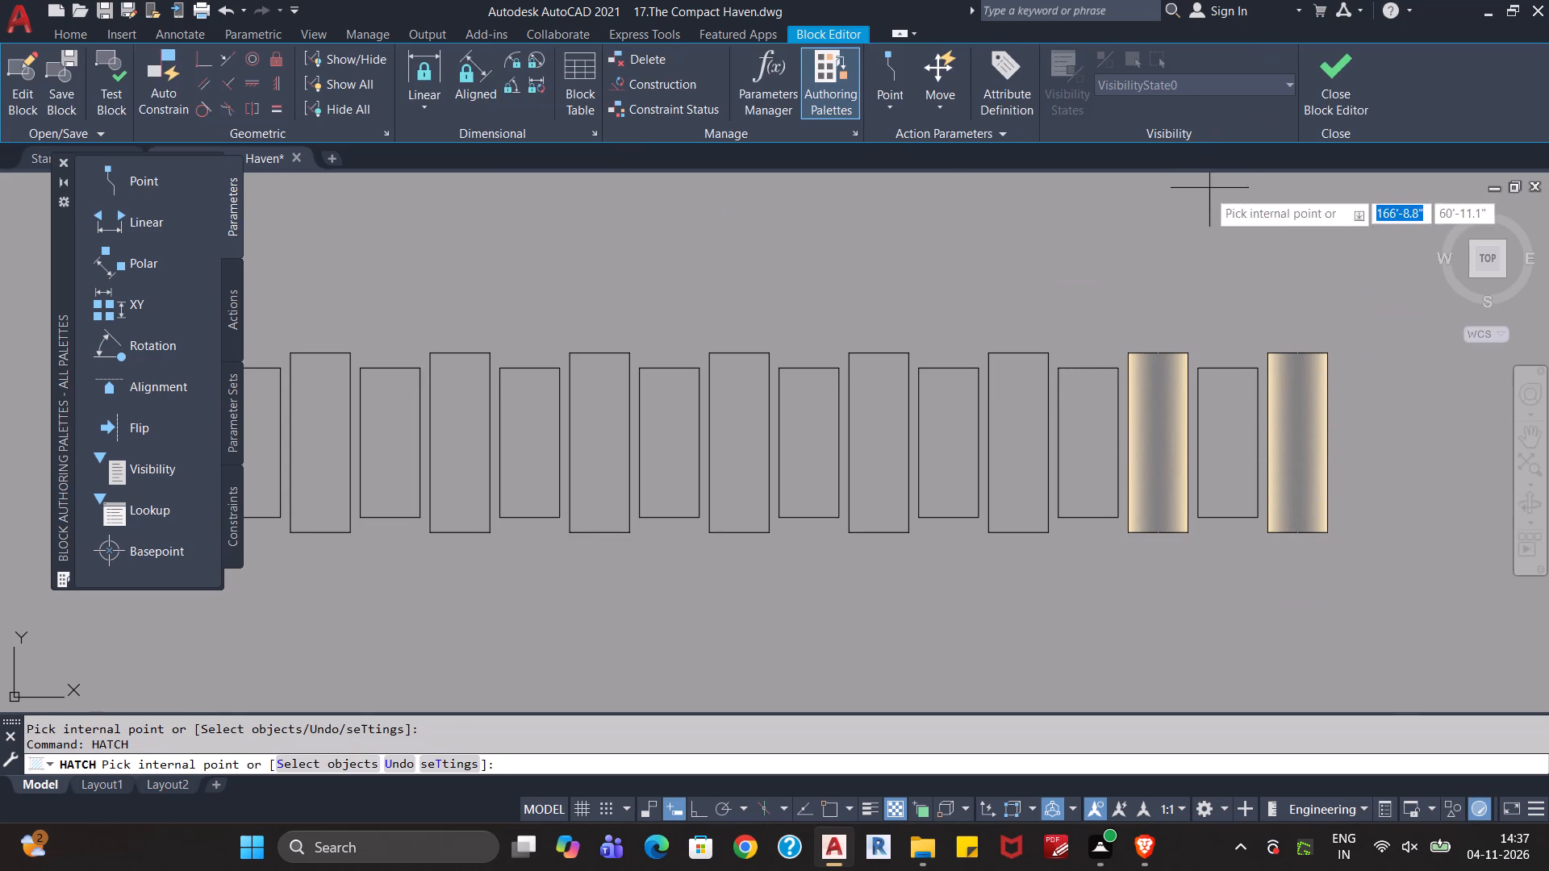
{"action": "left_click", "coordinate": [1022, 419]}
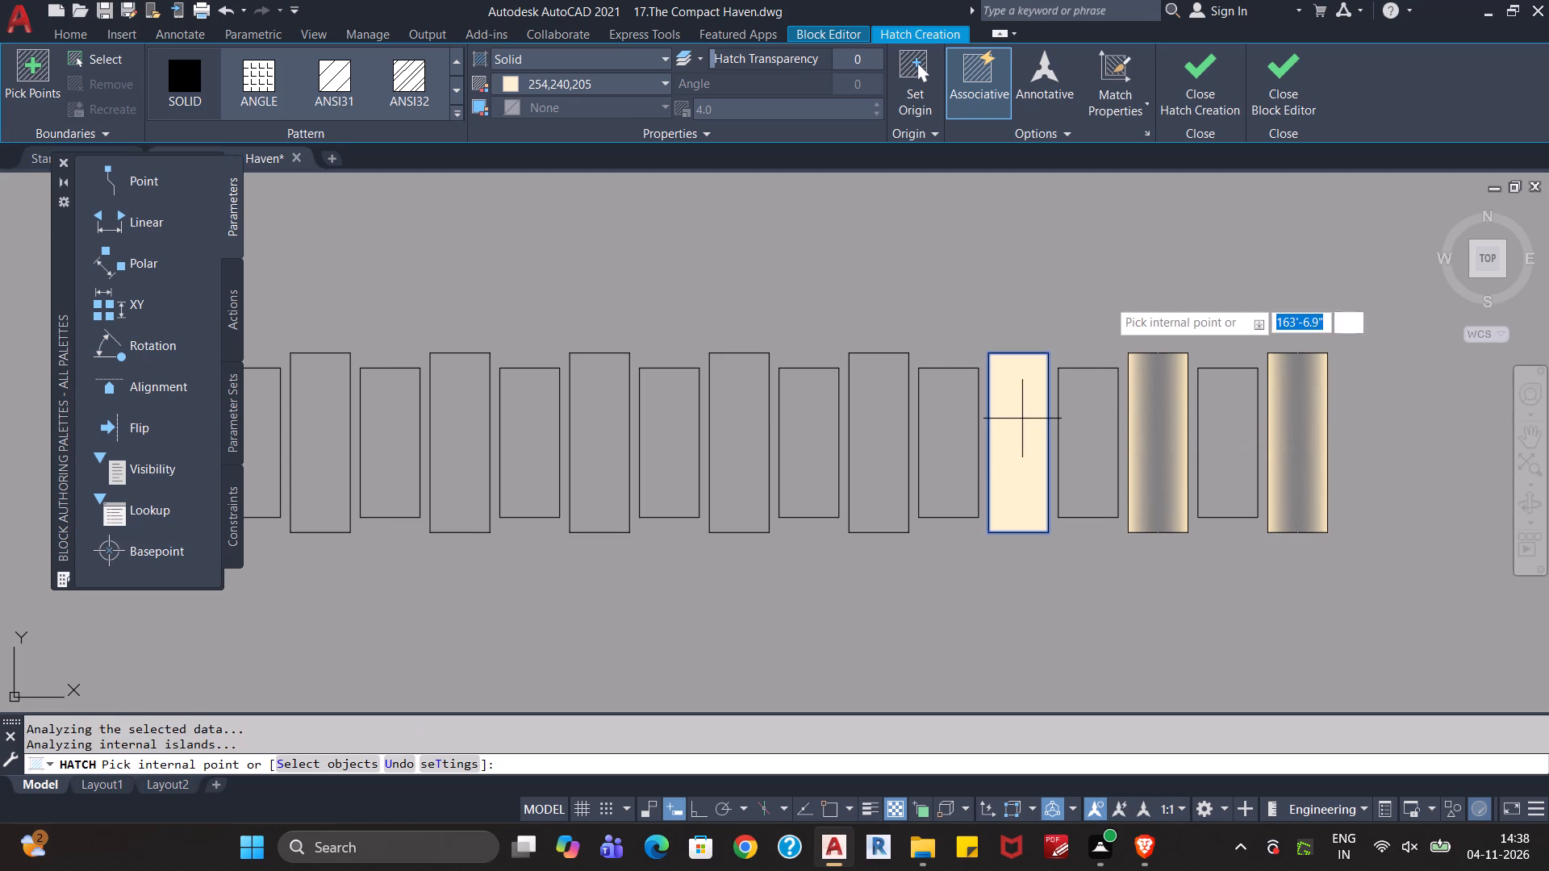
{"action": "key", "text": "ctrl+z"}
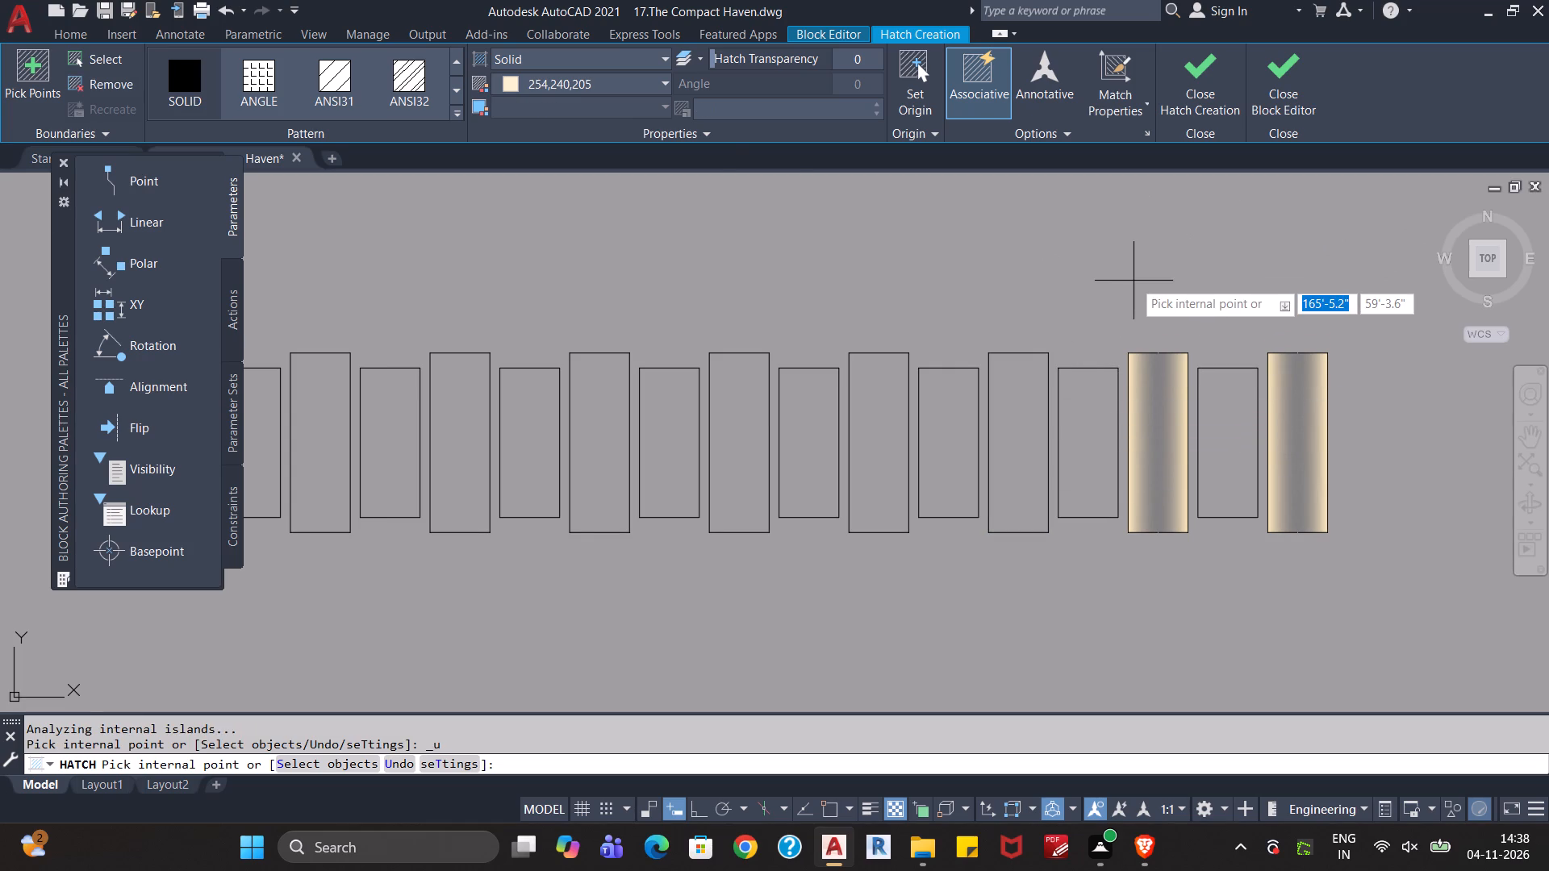
{"action": "left_click", "coordinate": [649, 60]}
{"action": "left_click", "coordinate": [618, 101]}
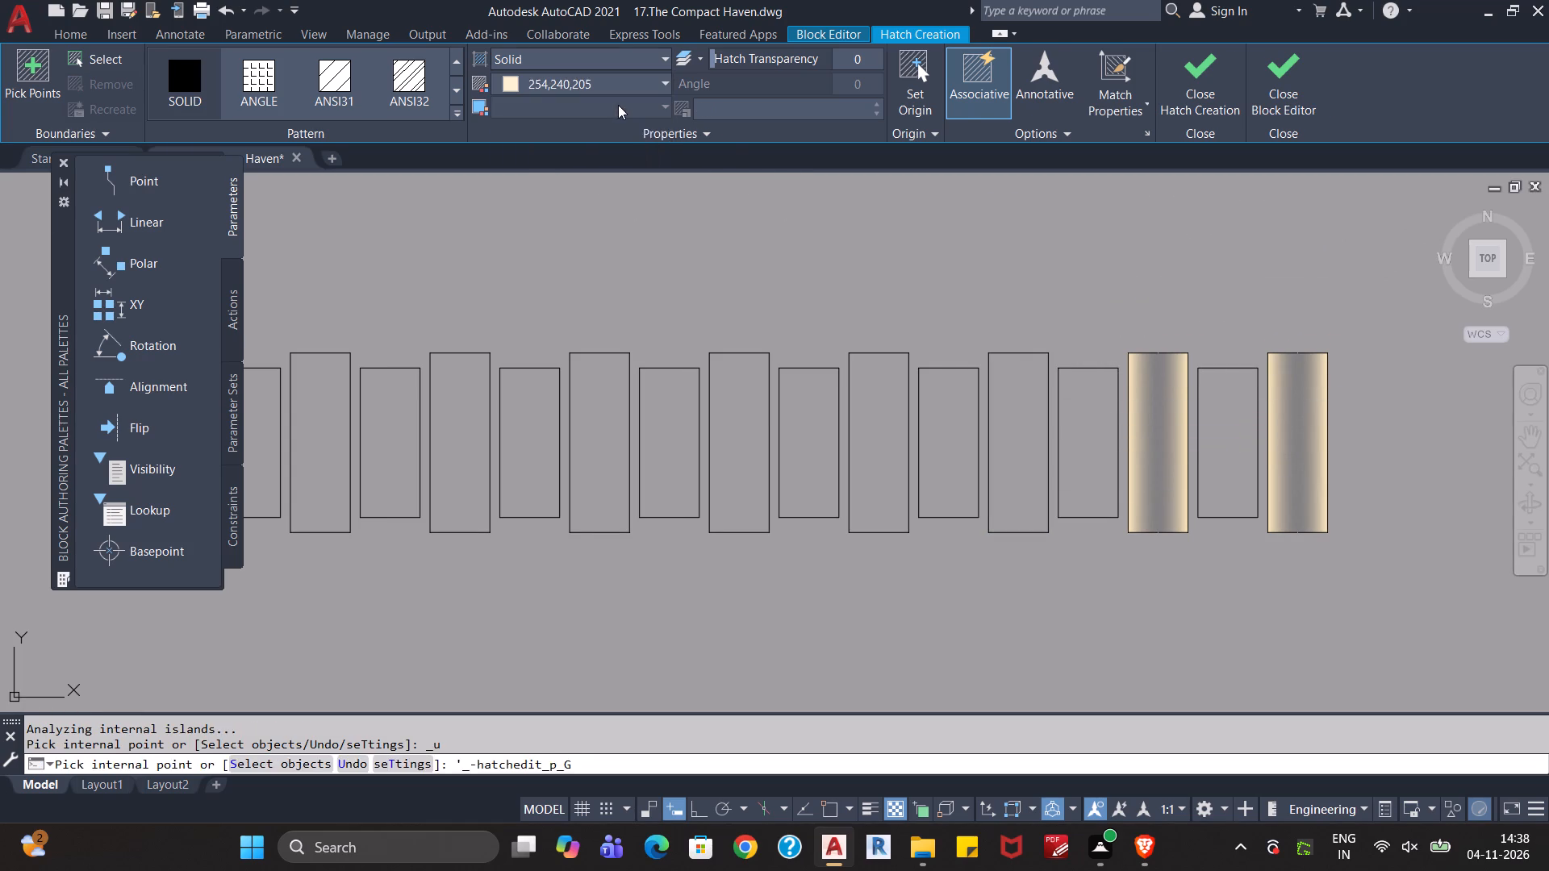
{"action": "left_click", "coordinate": [1011, 441]}
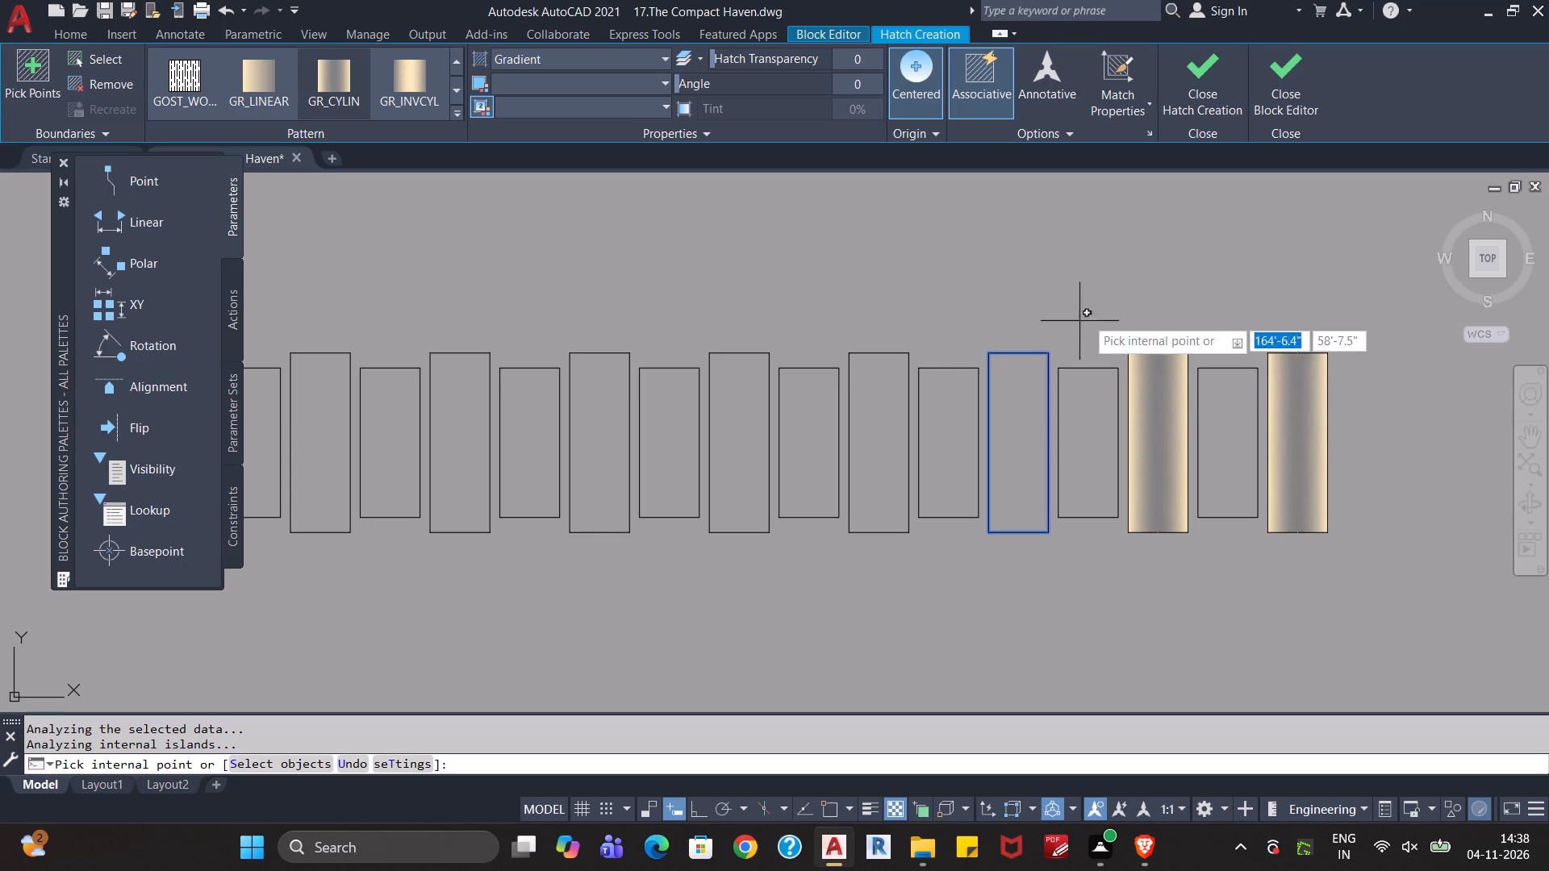
{"action": "left_click", "coordinate": [1027, 385]}
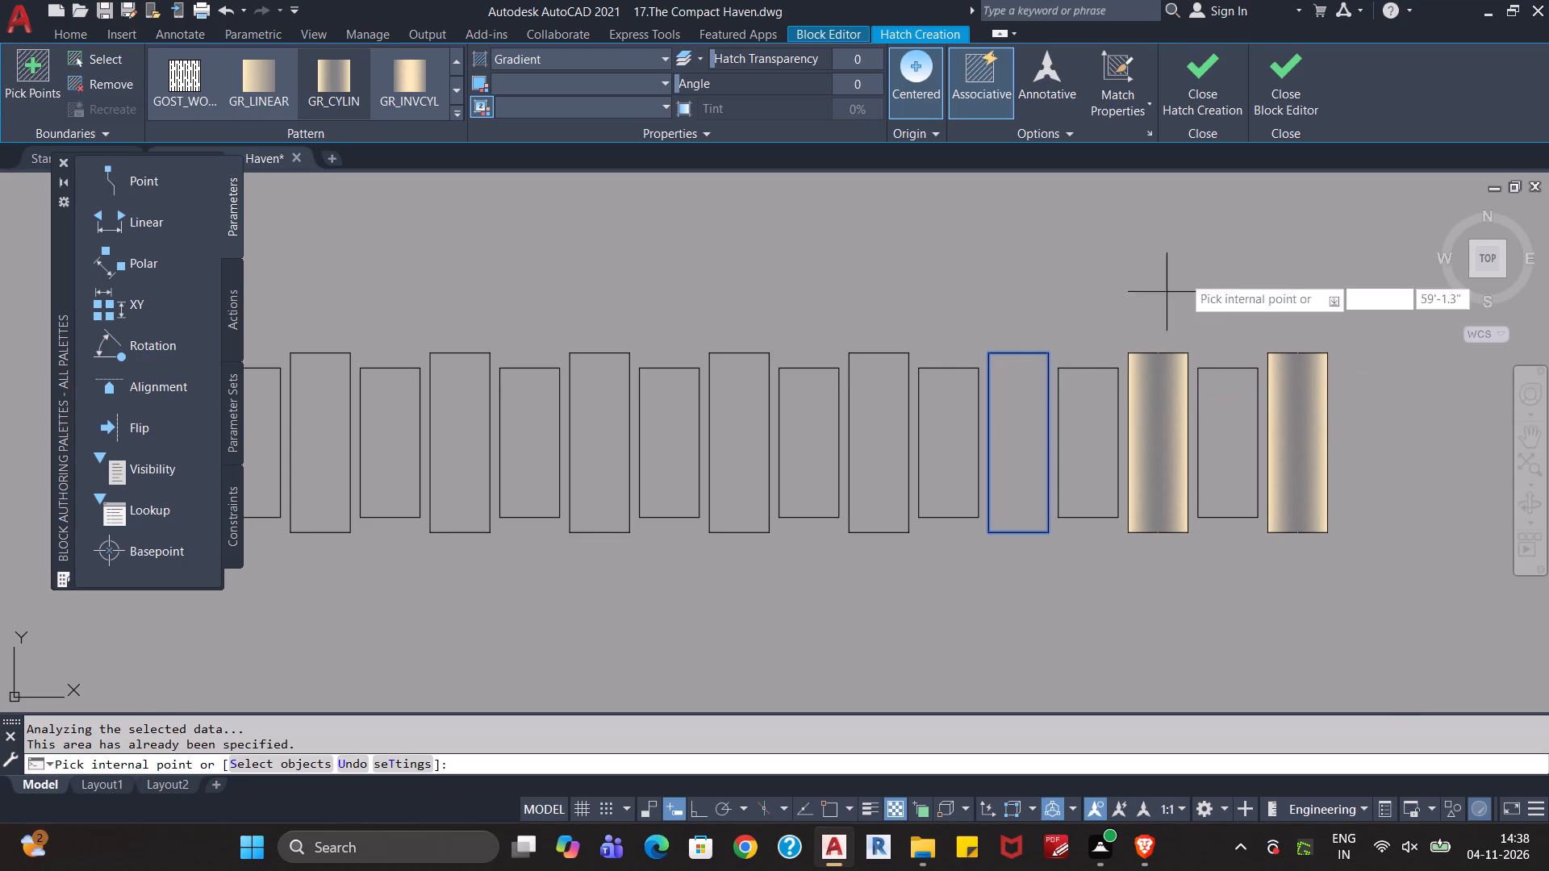
{"action": "left_click", "coordinate": [1211, 107]}
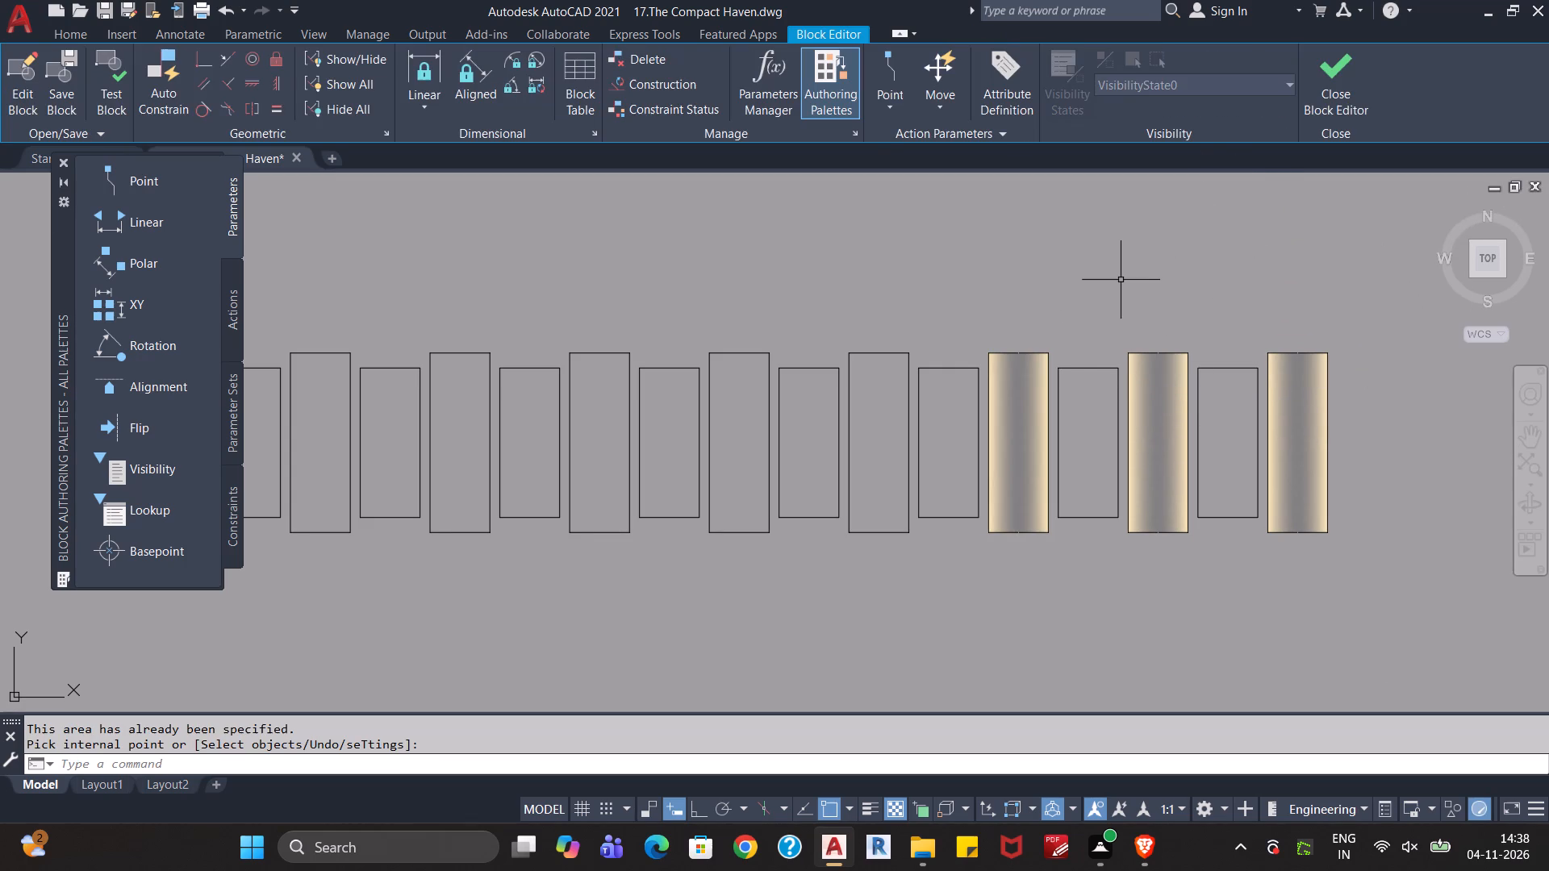
Fill the fourth taller stepping stone from the row's end with its own 254,234,185 to grey 8 gradient hatch.
{"action": "type", "text": "ha"}
{"action": "key", "text": "Return"}
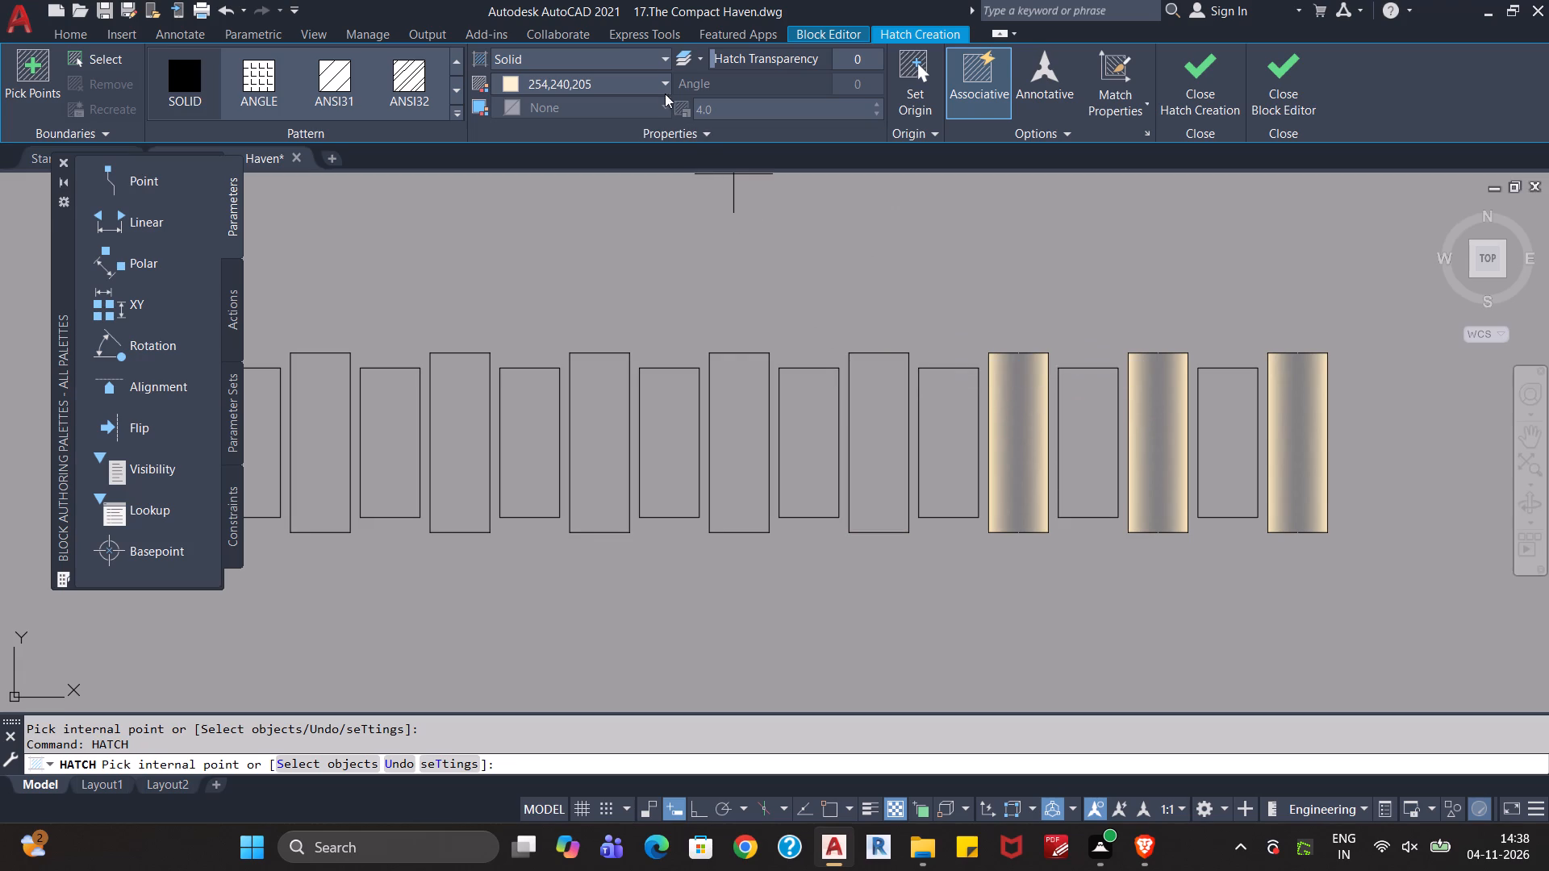
{"action": "left_click", "coordinate": [653, 65]}
{"action": "left_click", "coordinate": [626, 98]}
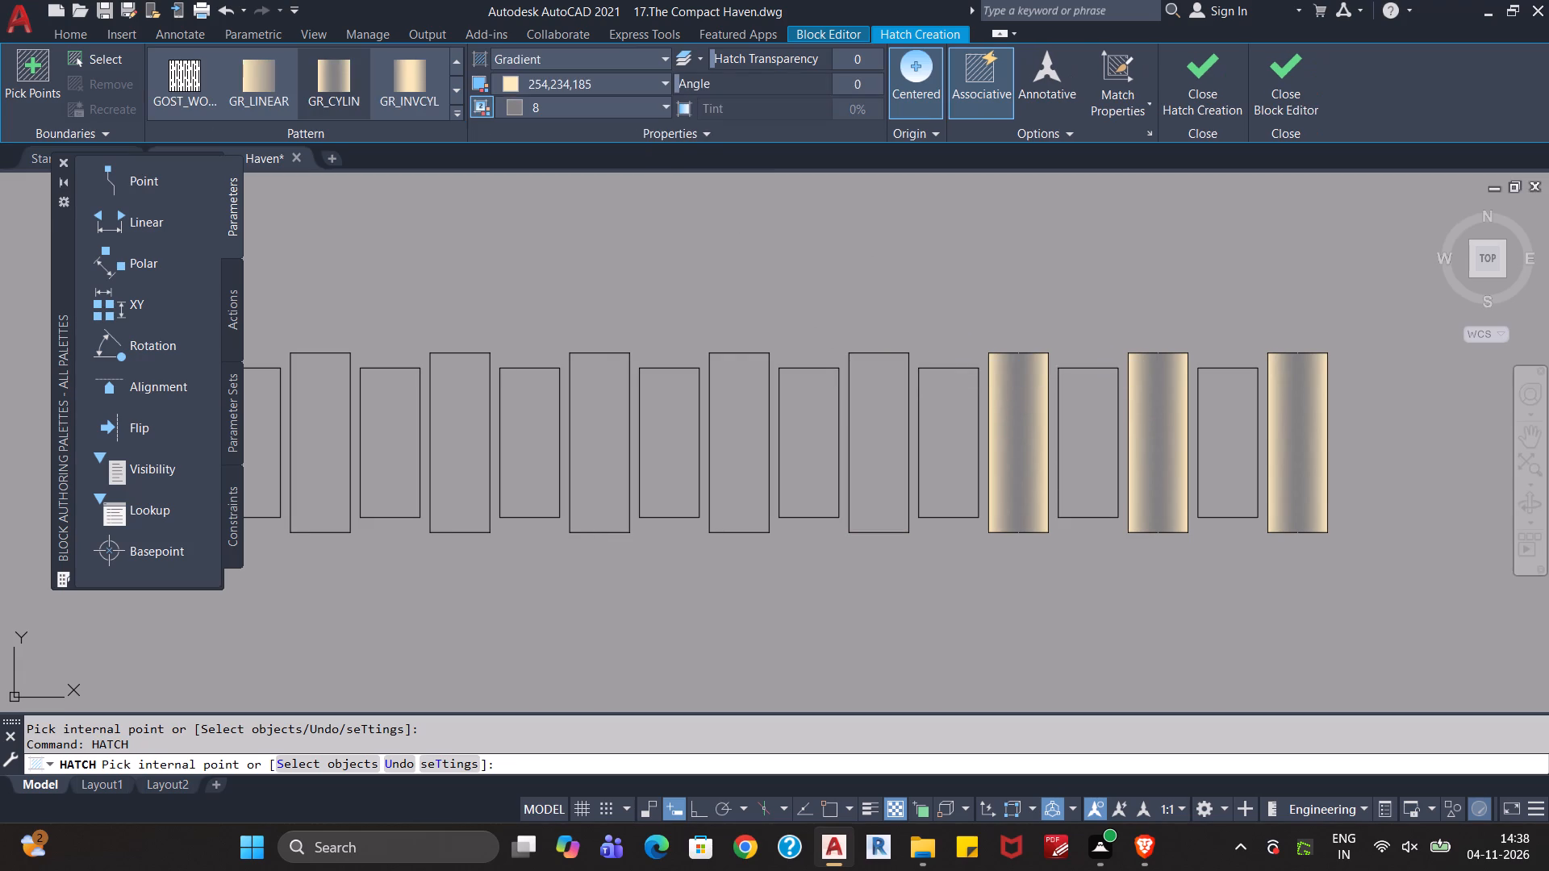
{"action": "left_click", "coordinate": [858, 416]}
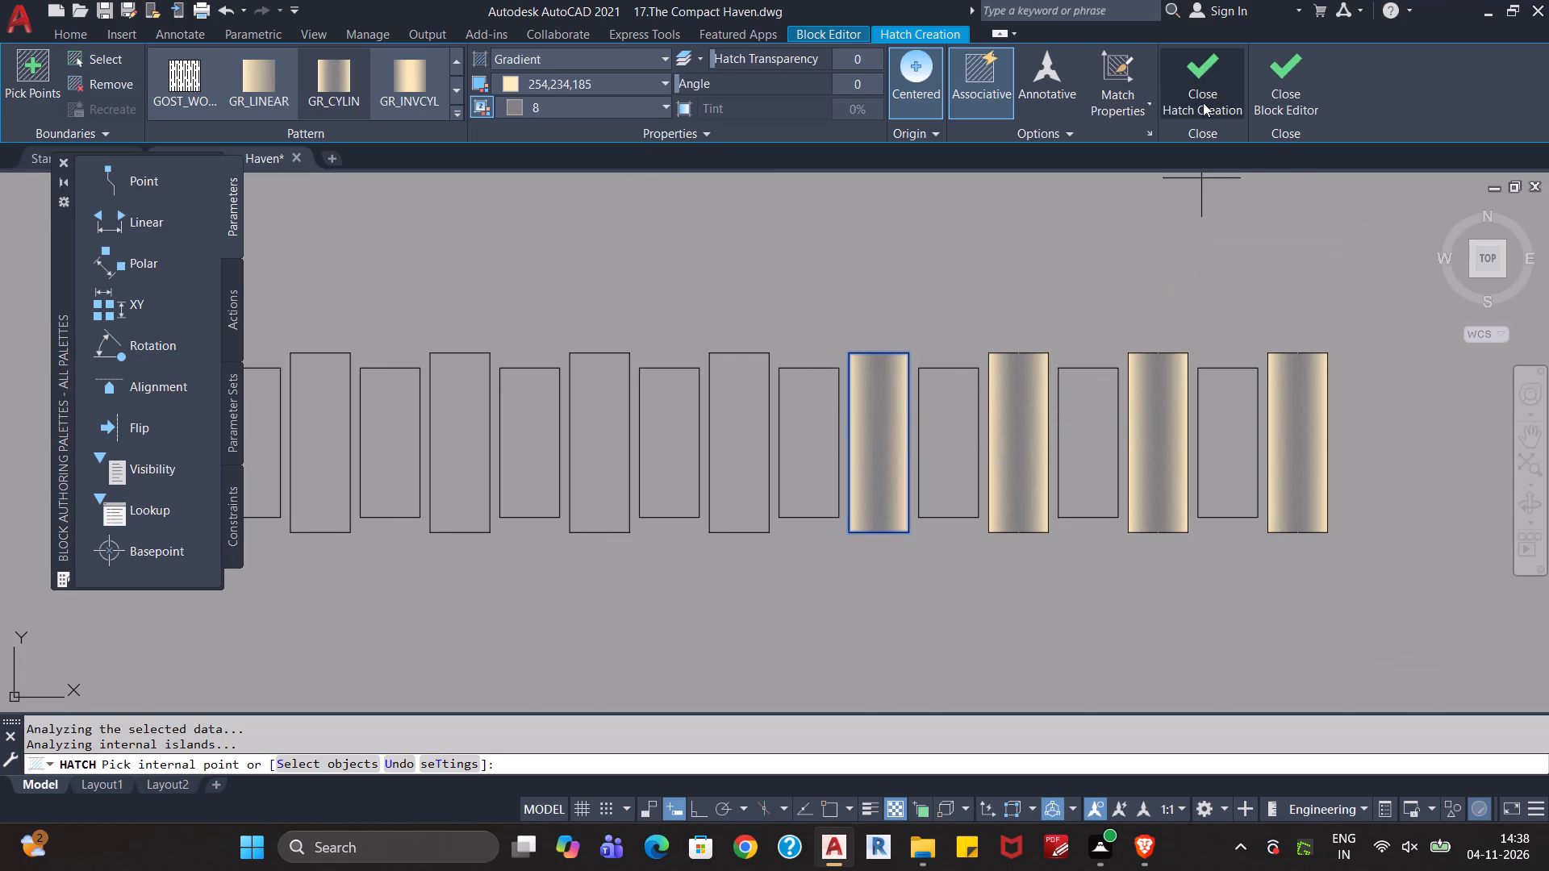
{"action": "left_click", "coordinate": [1203, 102]}
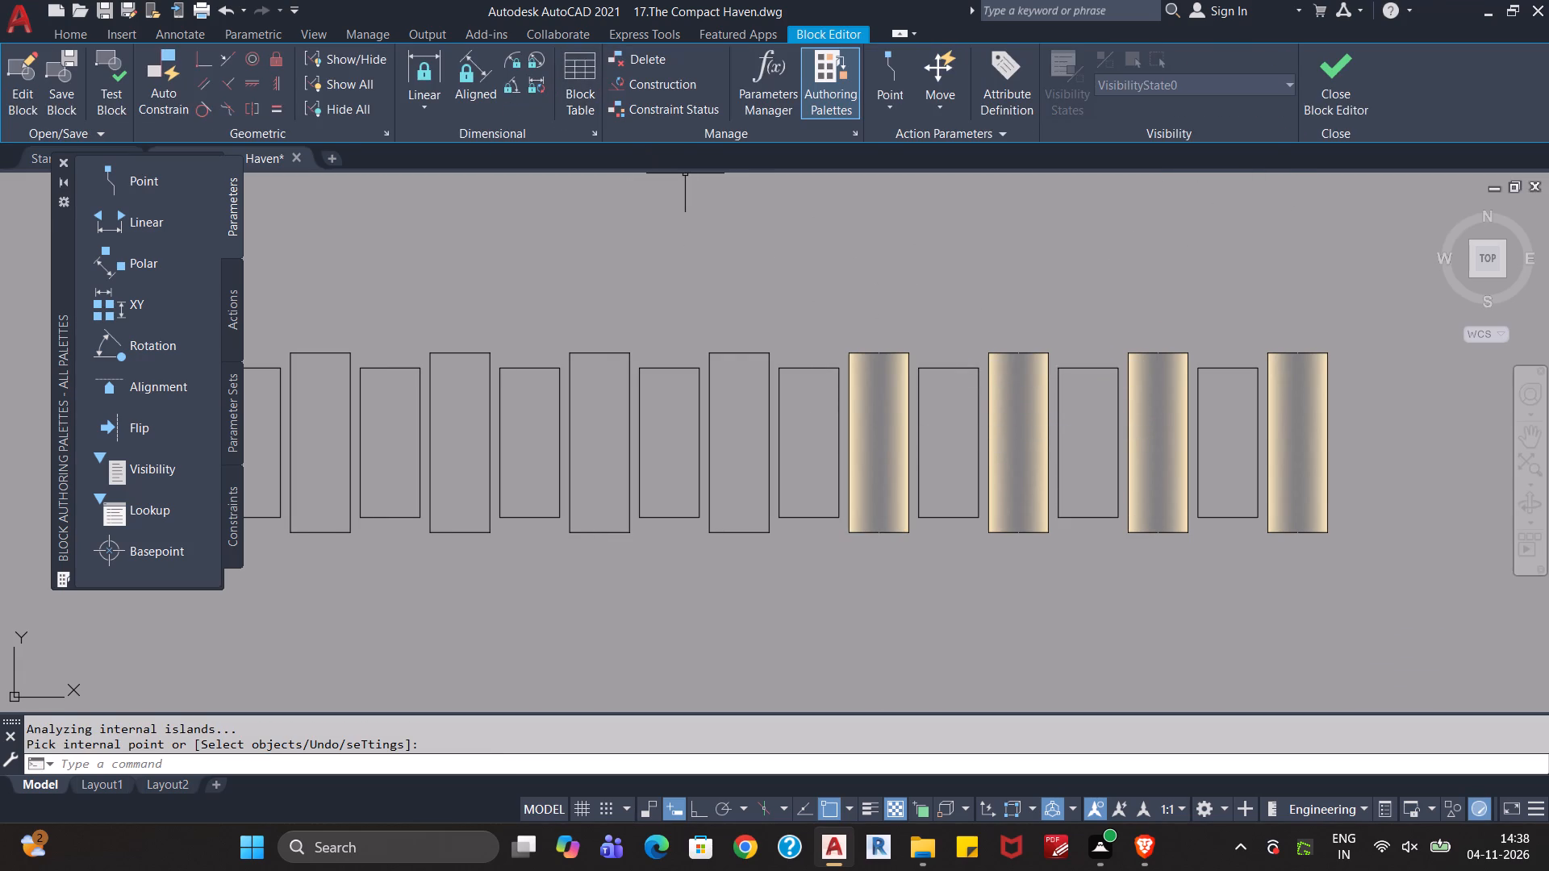
Fill the fifth taller stepping stone from the row's end with its own 254,234,185 to grey 8 gradient hatch.
{"action": "type", "text": "ha"}
{"action": "key", "text": "Return"}
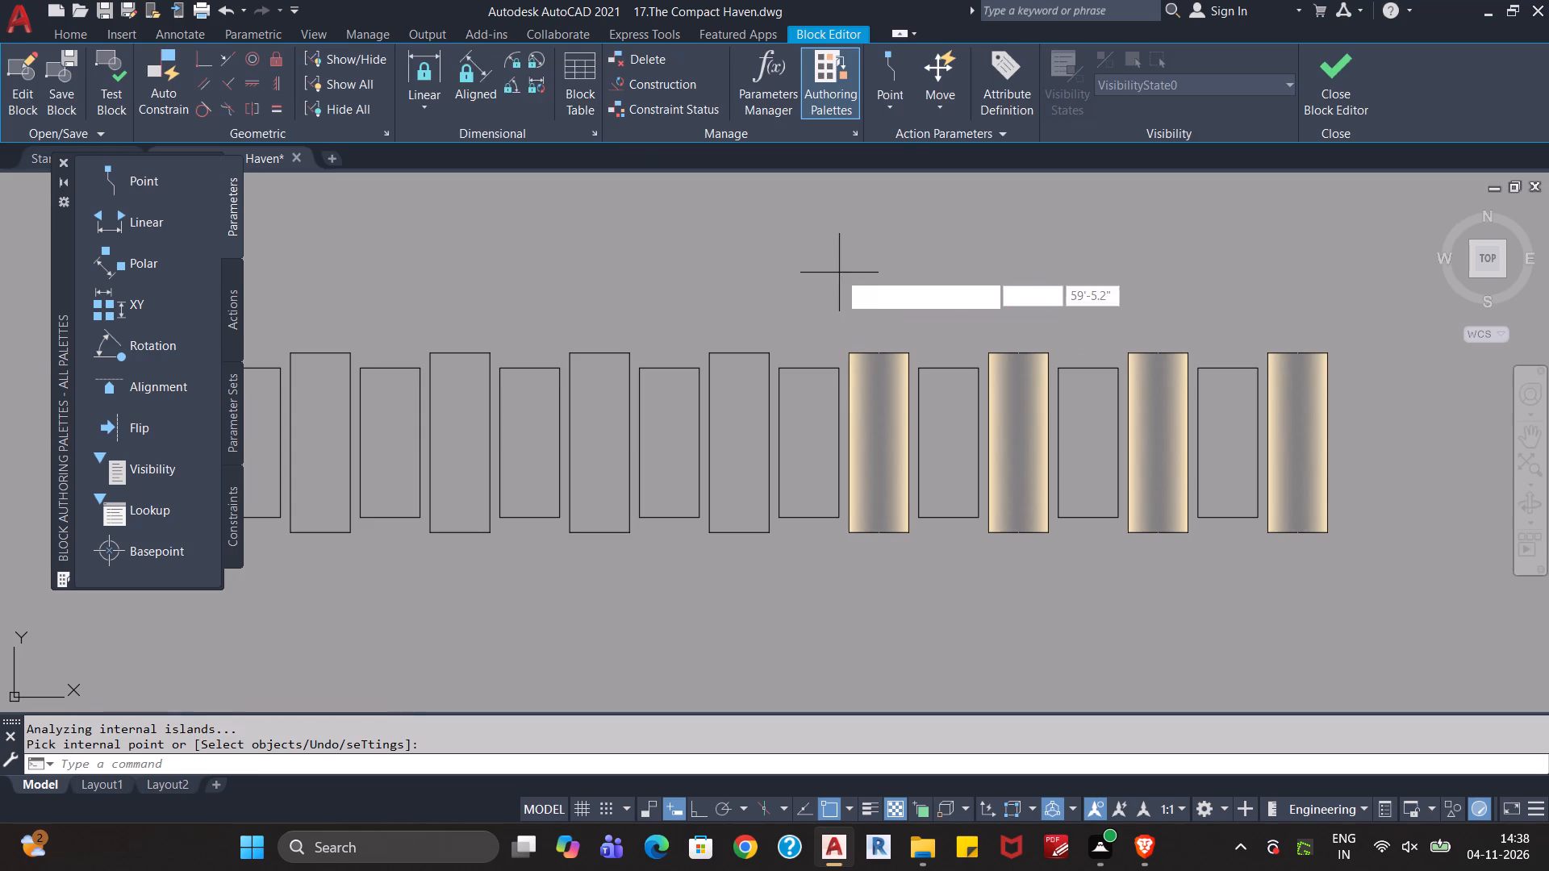
{"action": "left_click", "coordinate": [595, 53]}
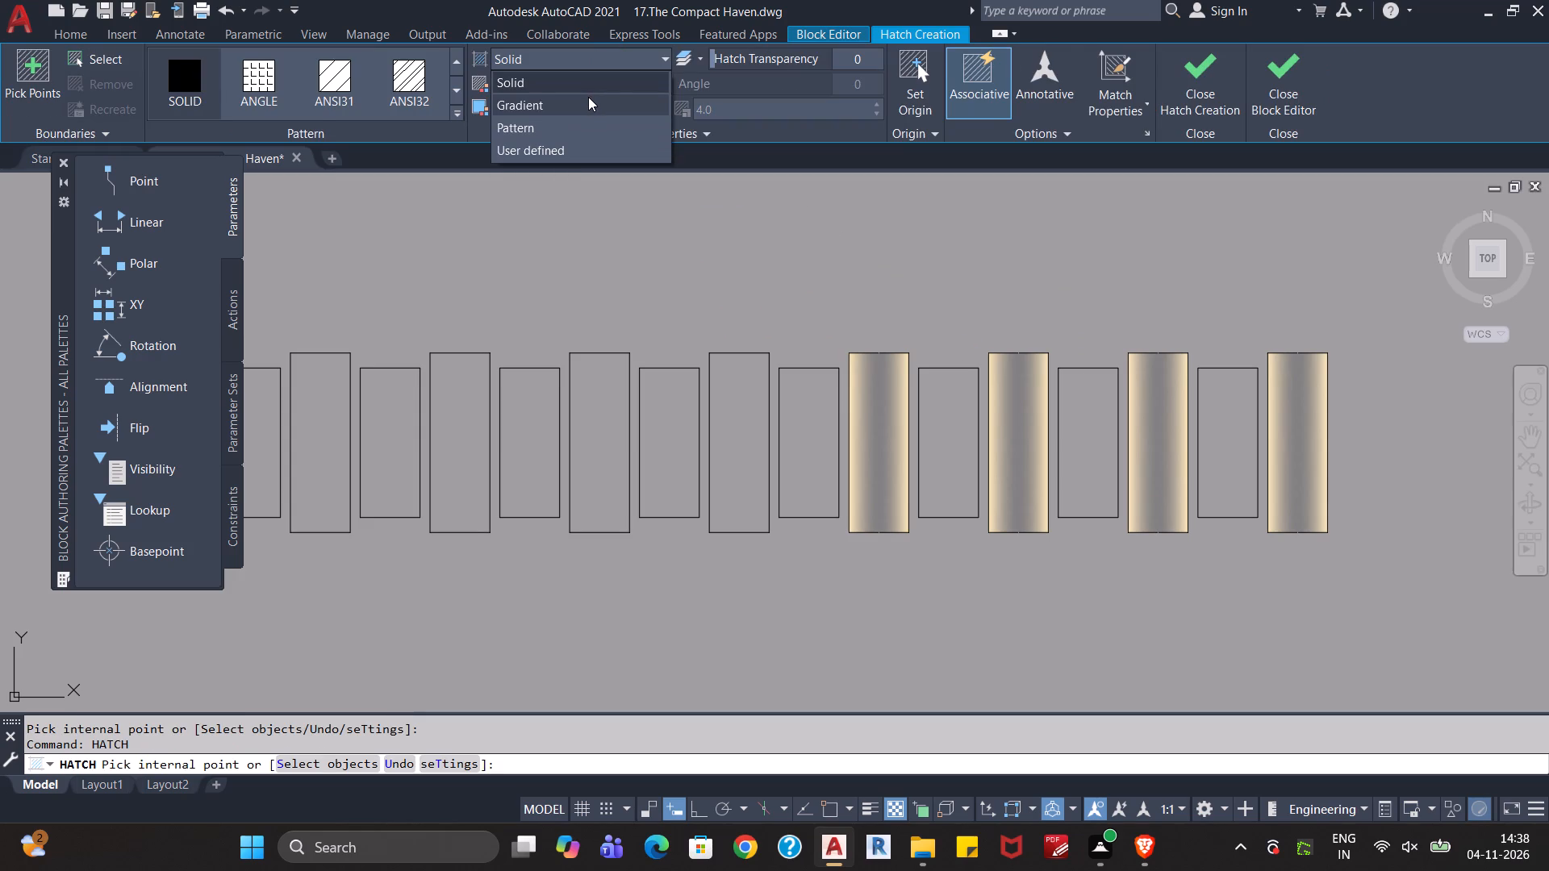
{"action": "left_click", "coordinate": [588, 97]}
{"action": "left_click", "coordinate": [729, 397]}
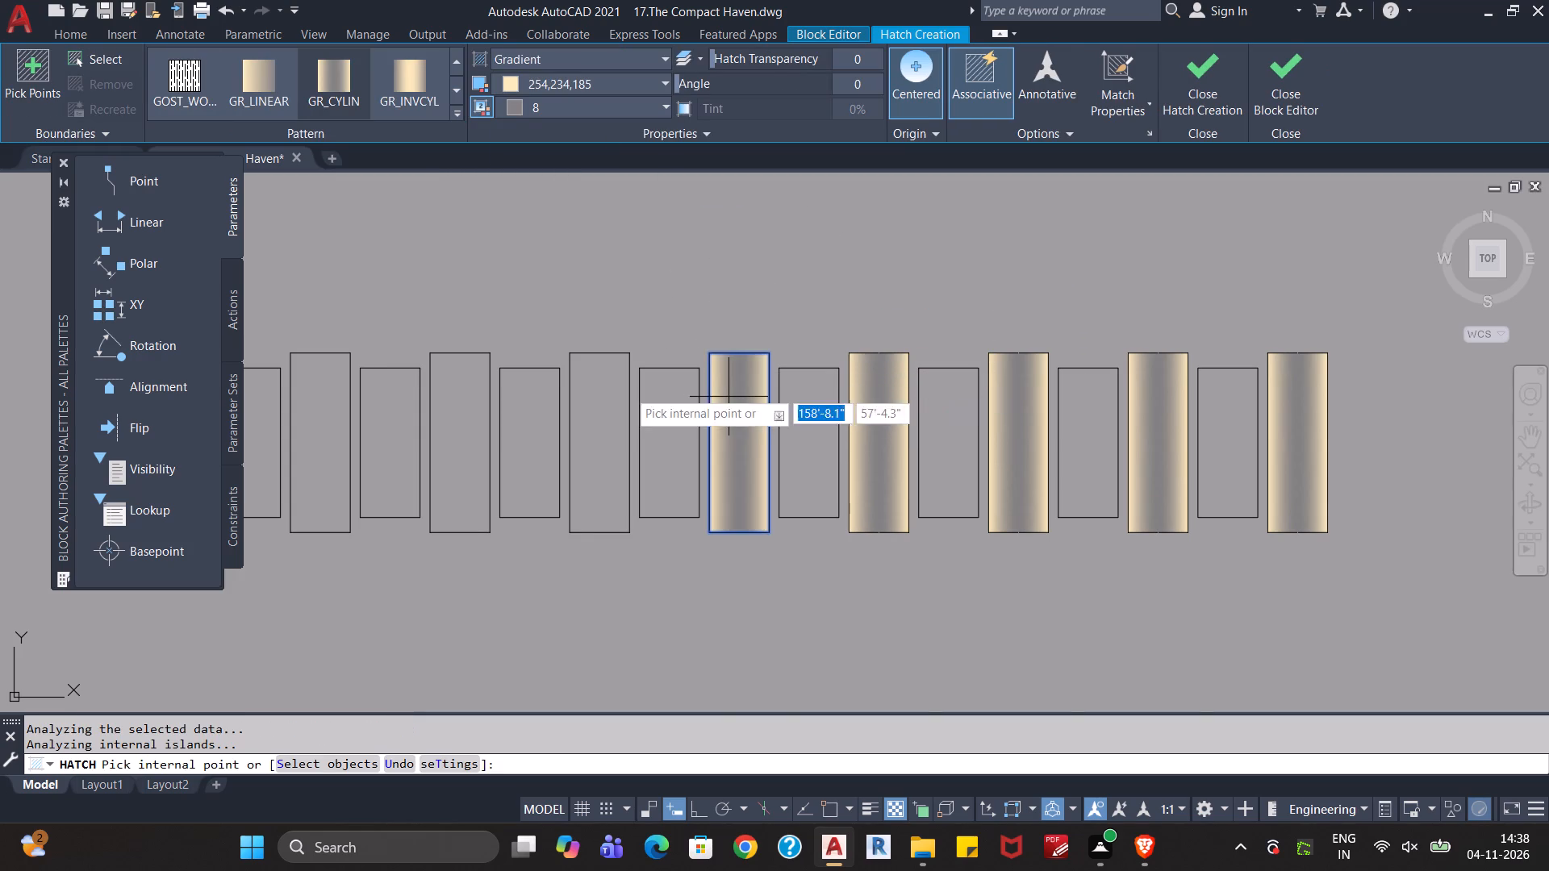
{"action": "left_click", "coordinate": [1172, 100]}
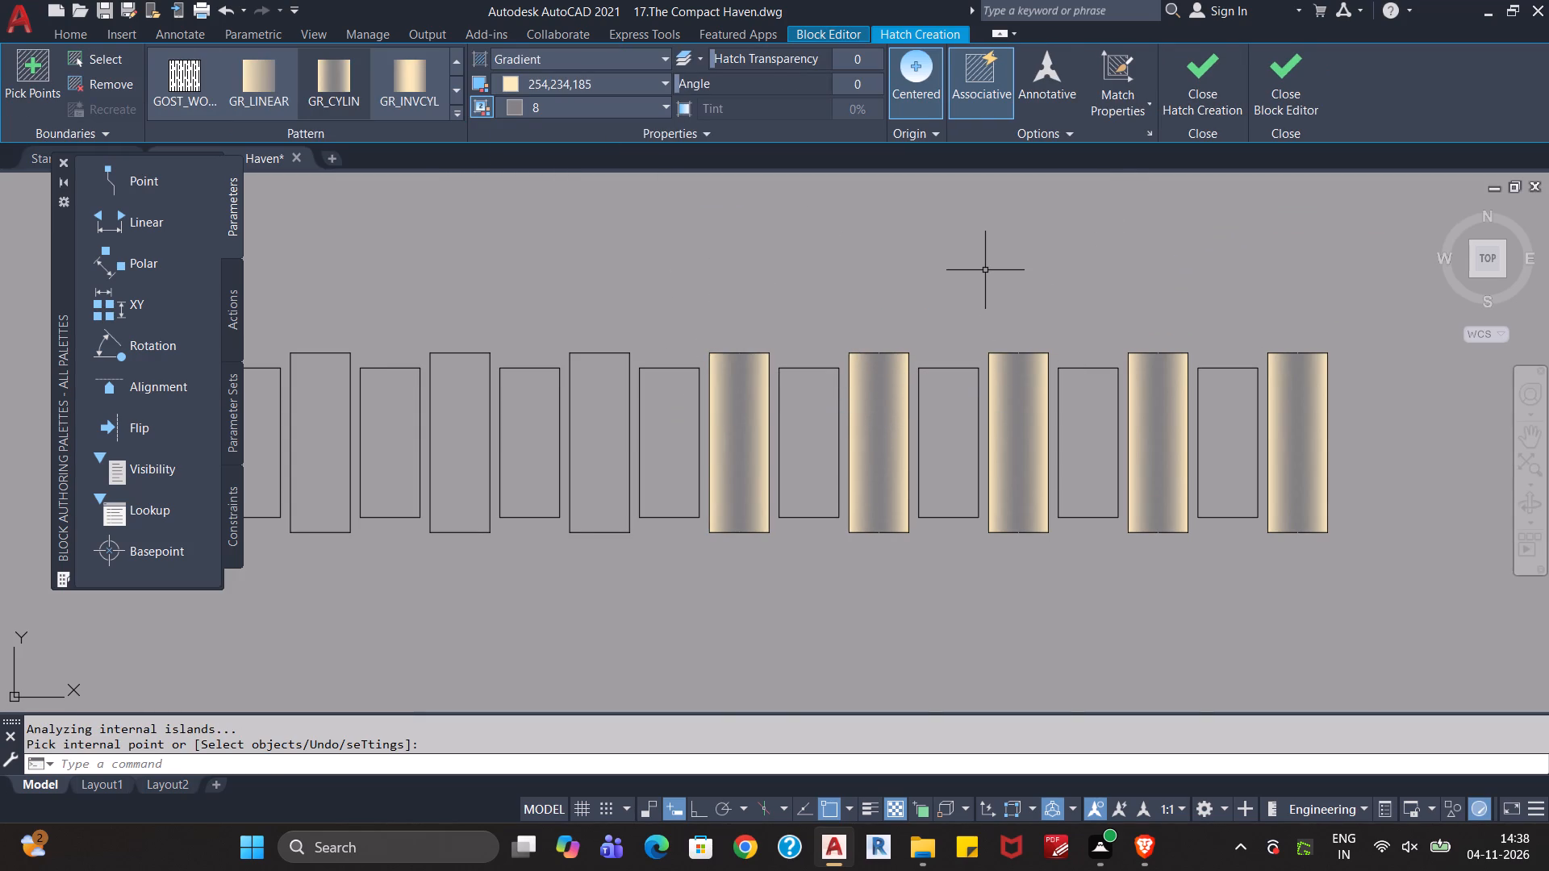
Fill the sixth taller stepping stone from the row's end with its own 254,234,185 to grey 8 gradient hatch.
{"action": "type", "text": "ha"}
{"action": "key", "text": "Return"}
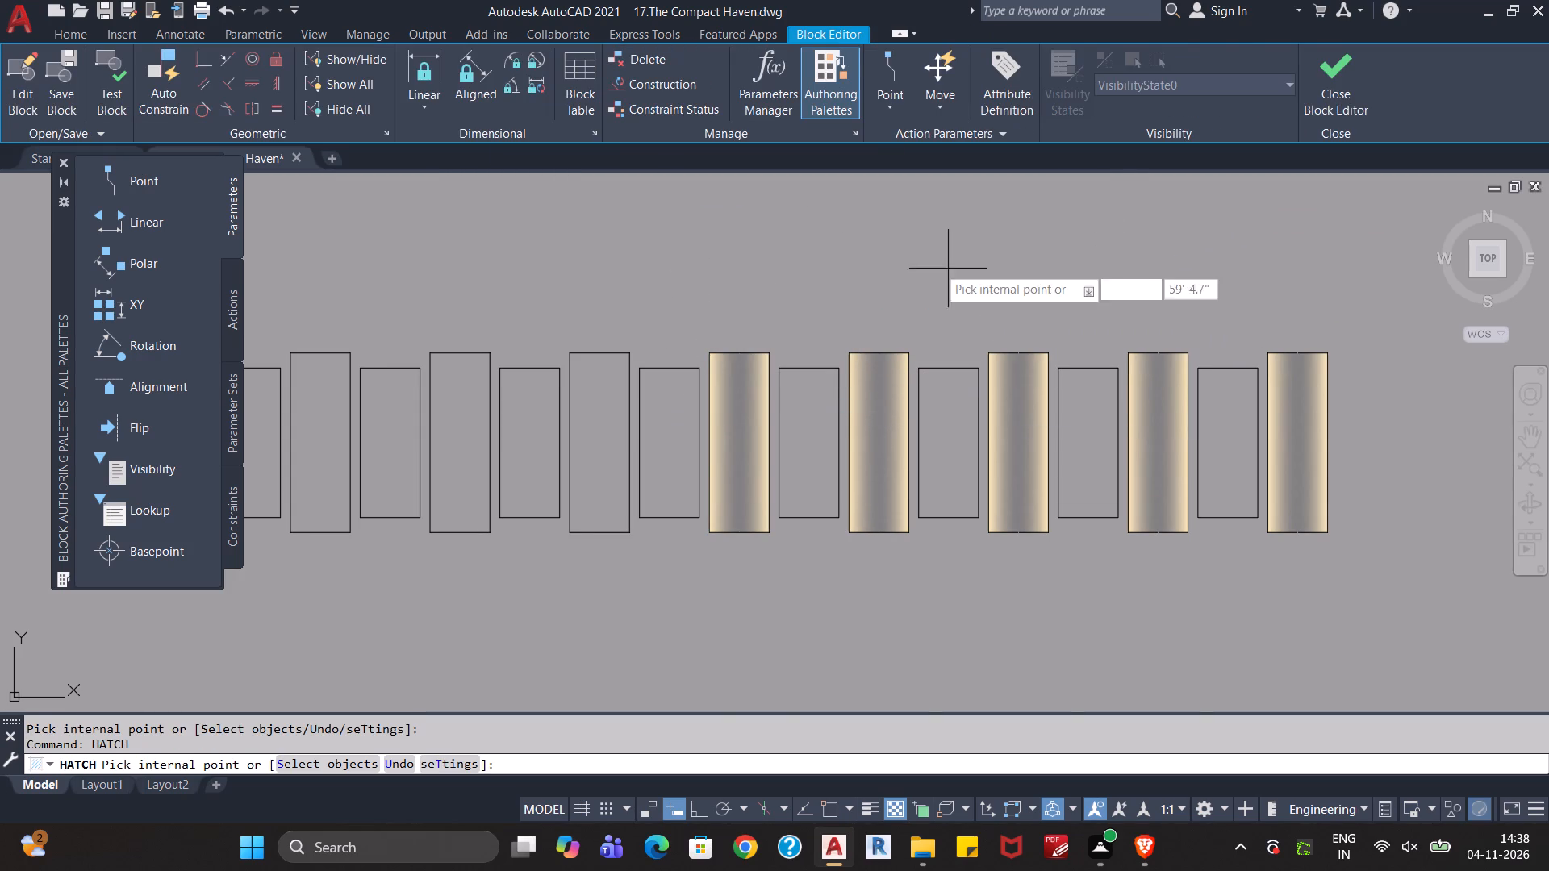
{"action": "left_click", "coordinate": [637, 54]}
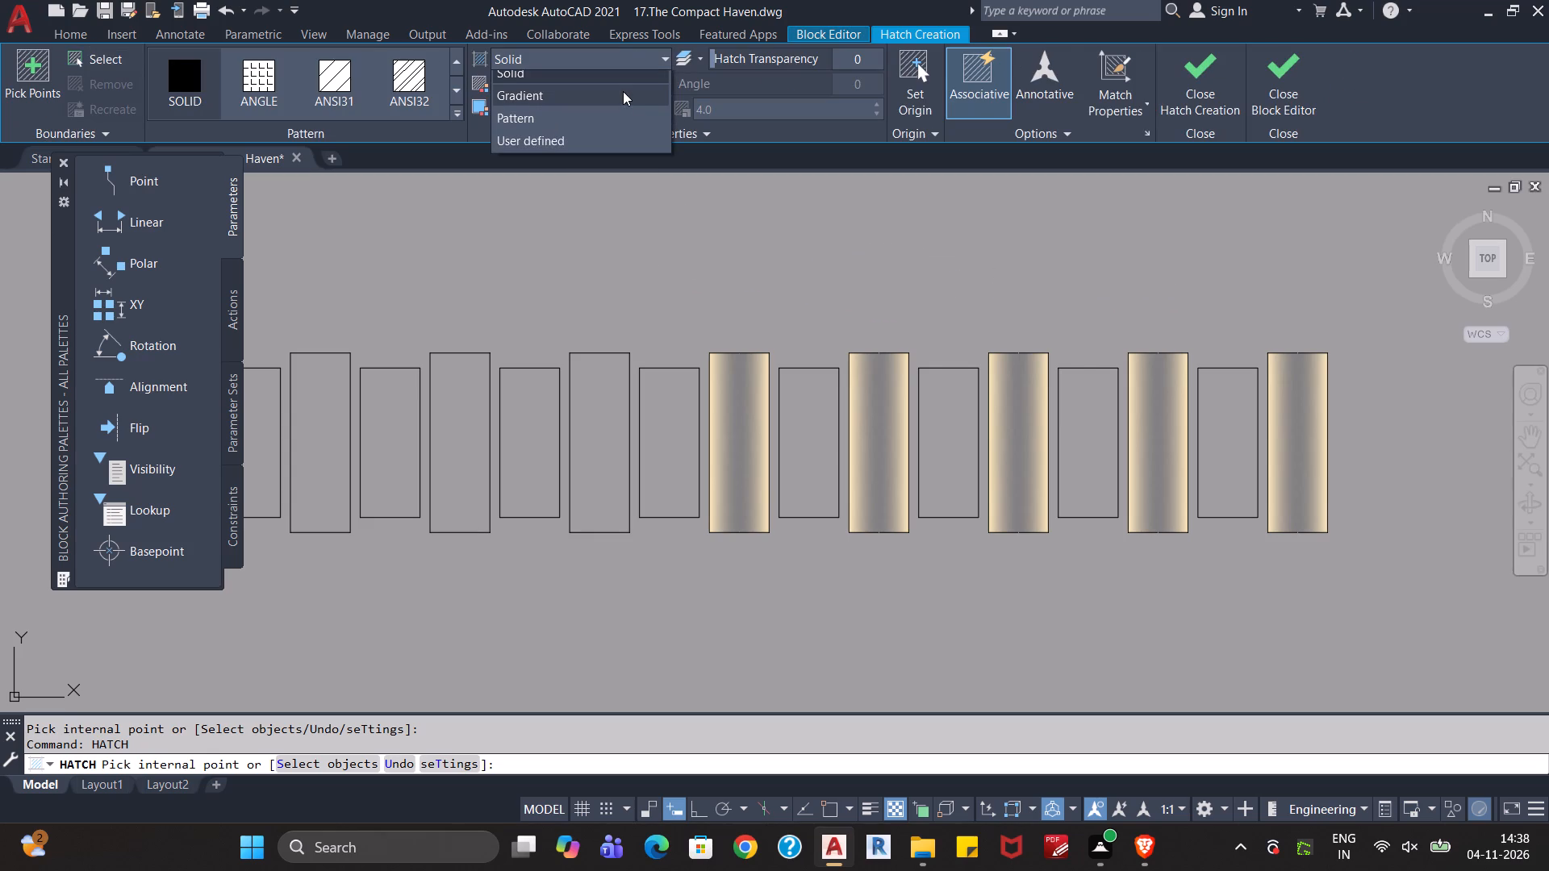
{"action": "left_click", "coordinate": [615, 103]}
{"action": "left_click", "coordinate": [601, 377]}
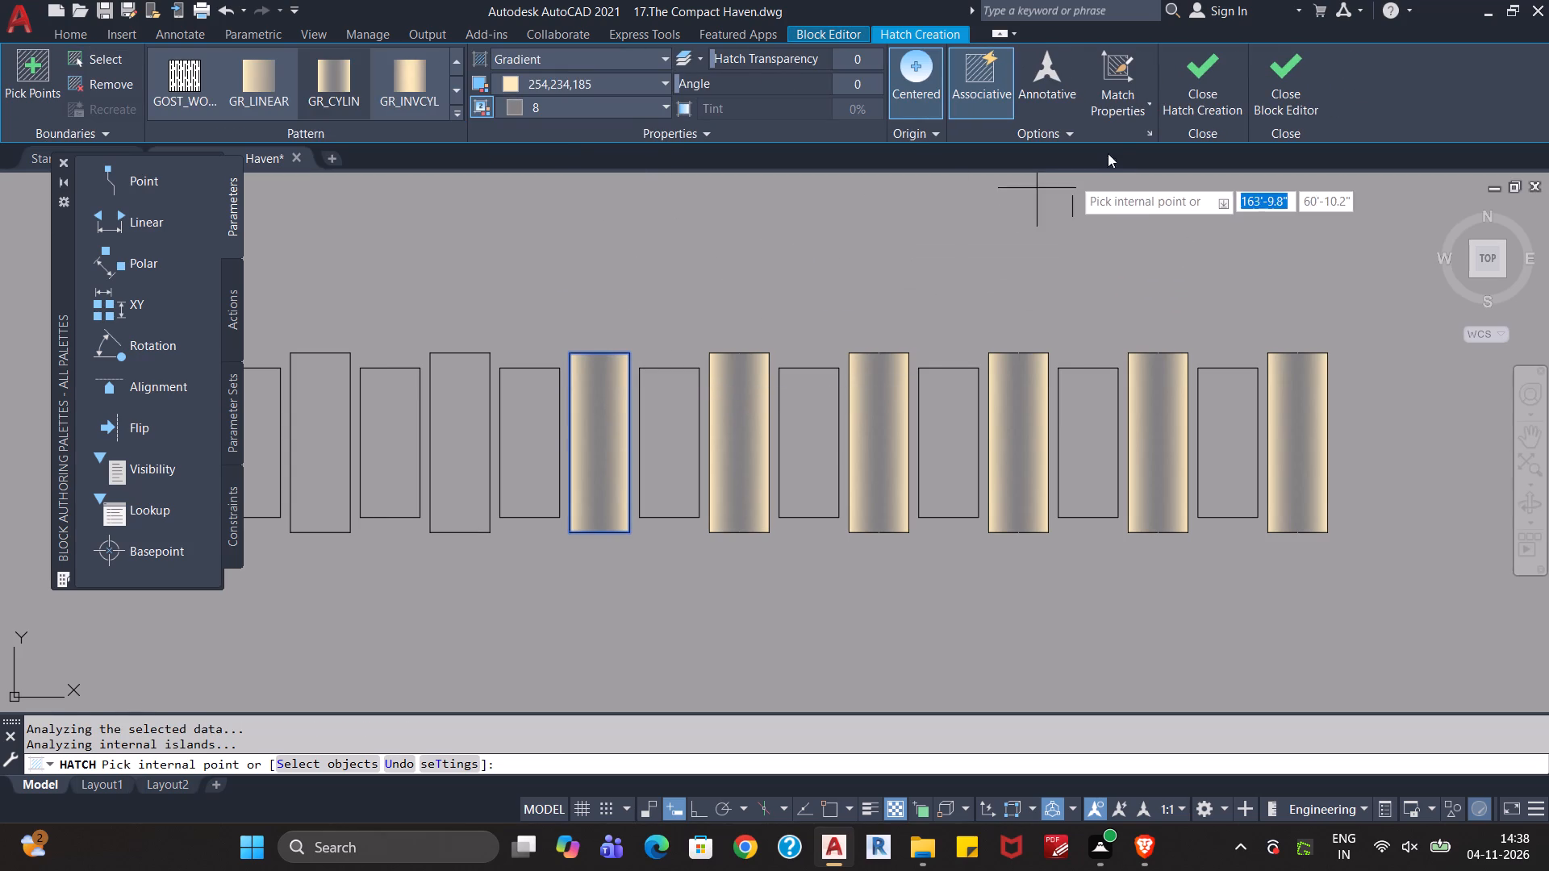
{"action": "left_click", "coordinate": [1178, 81]}
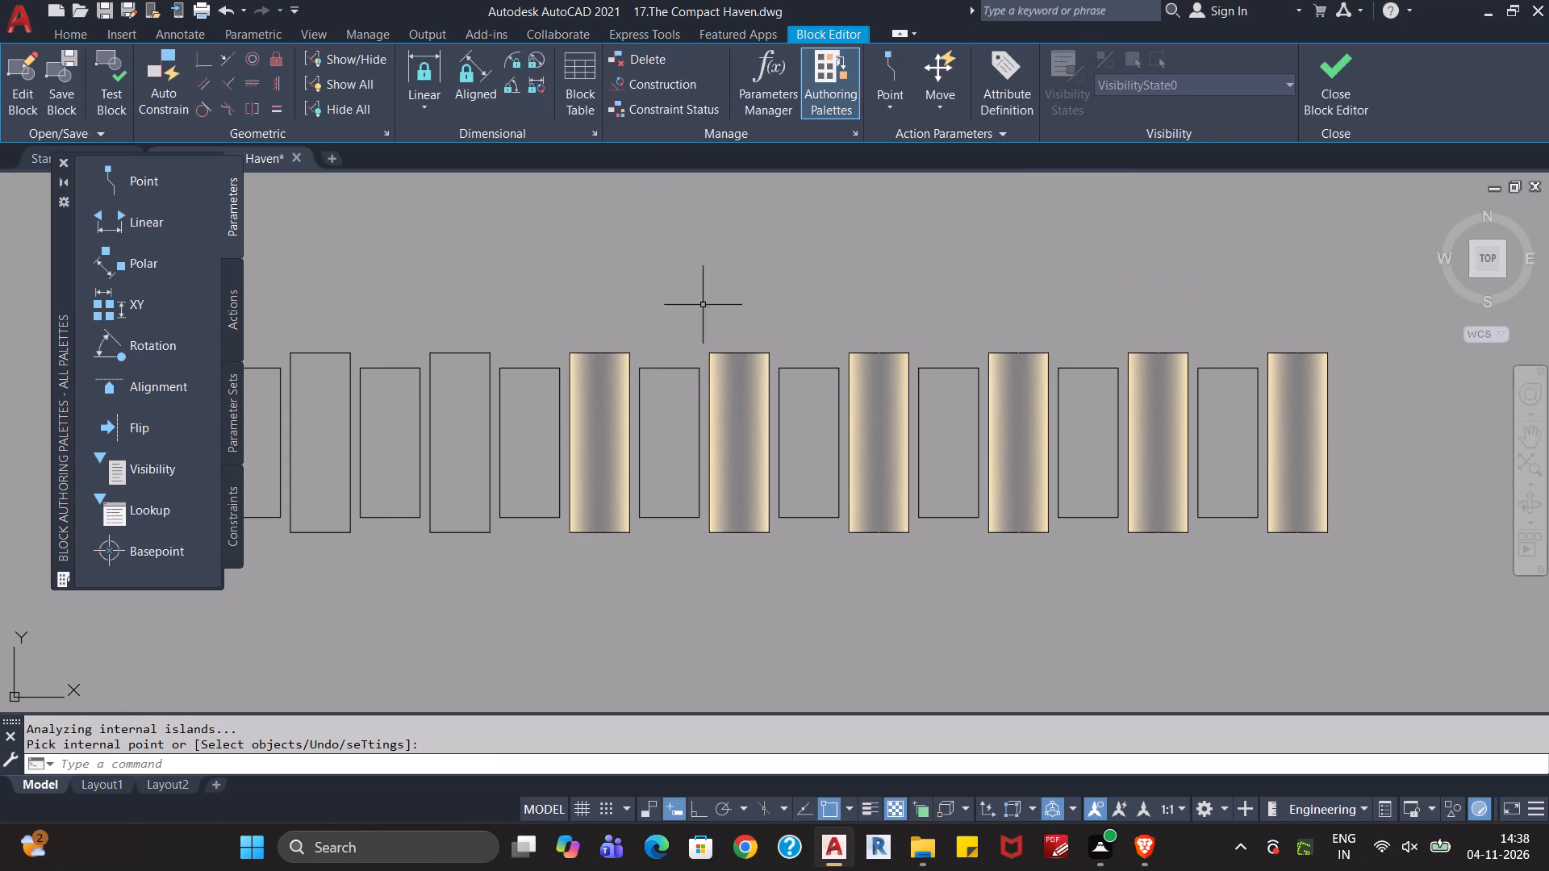
Fill the second taller stepping stone from the row's start with its own 254,234,185 to grey 8 gradient hatch.
{"action": "middle_click_drag", "start_coordinate": [670, 304], "coordinate": [892, 290]}
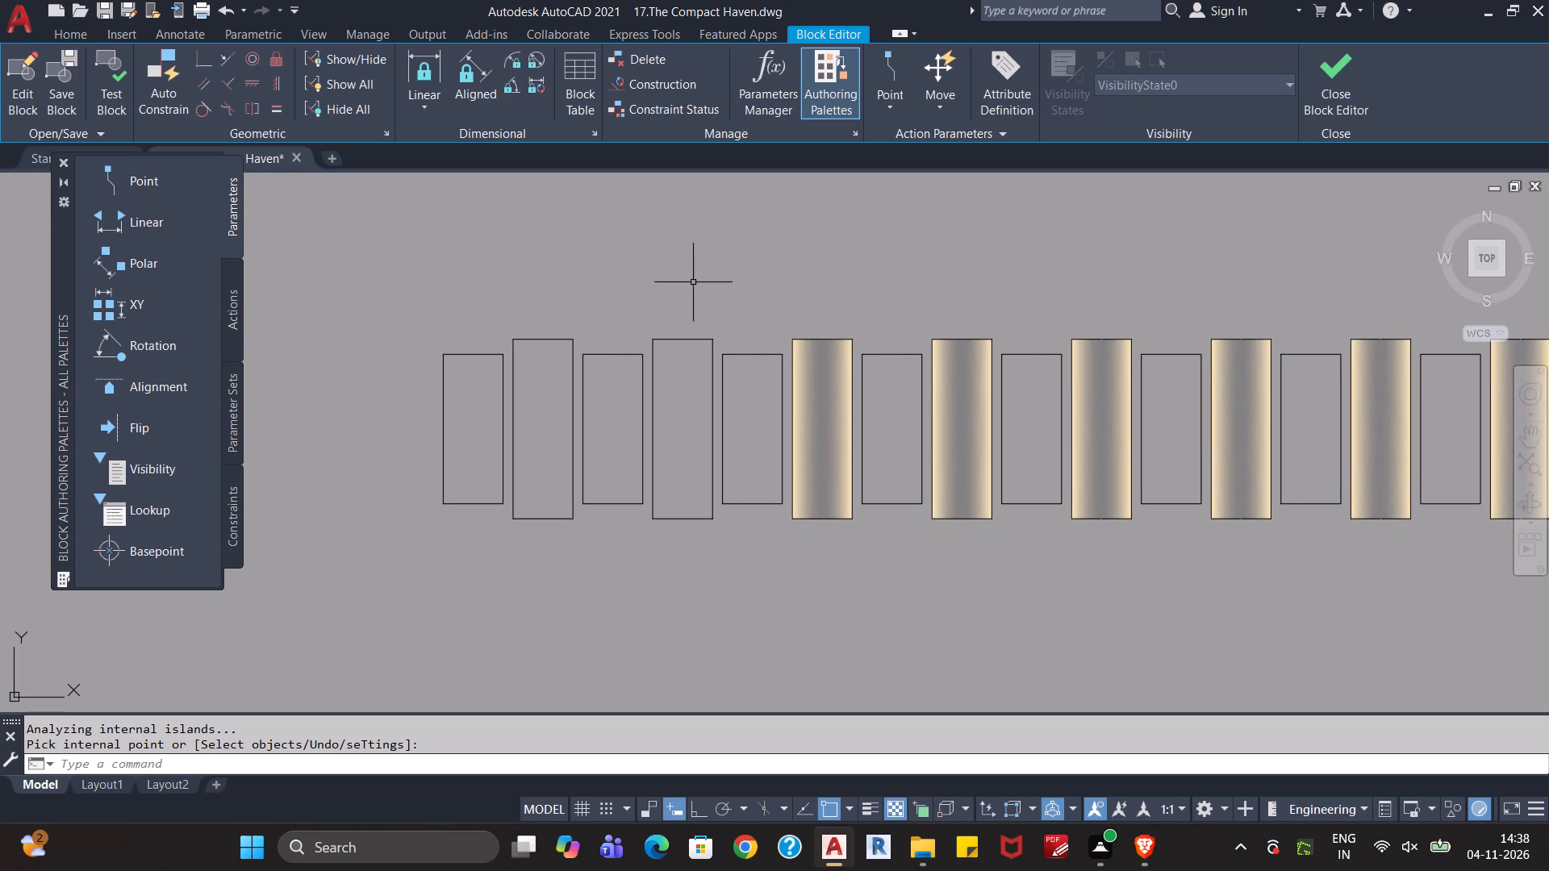
{"action": "type", "text": "ha"}
{"action": "key", "text": "Return"}
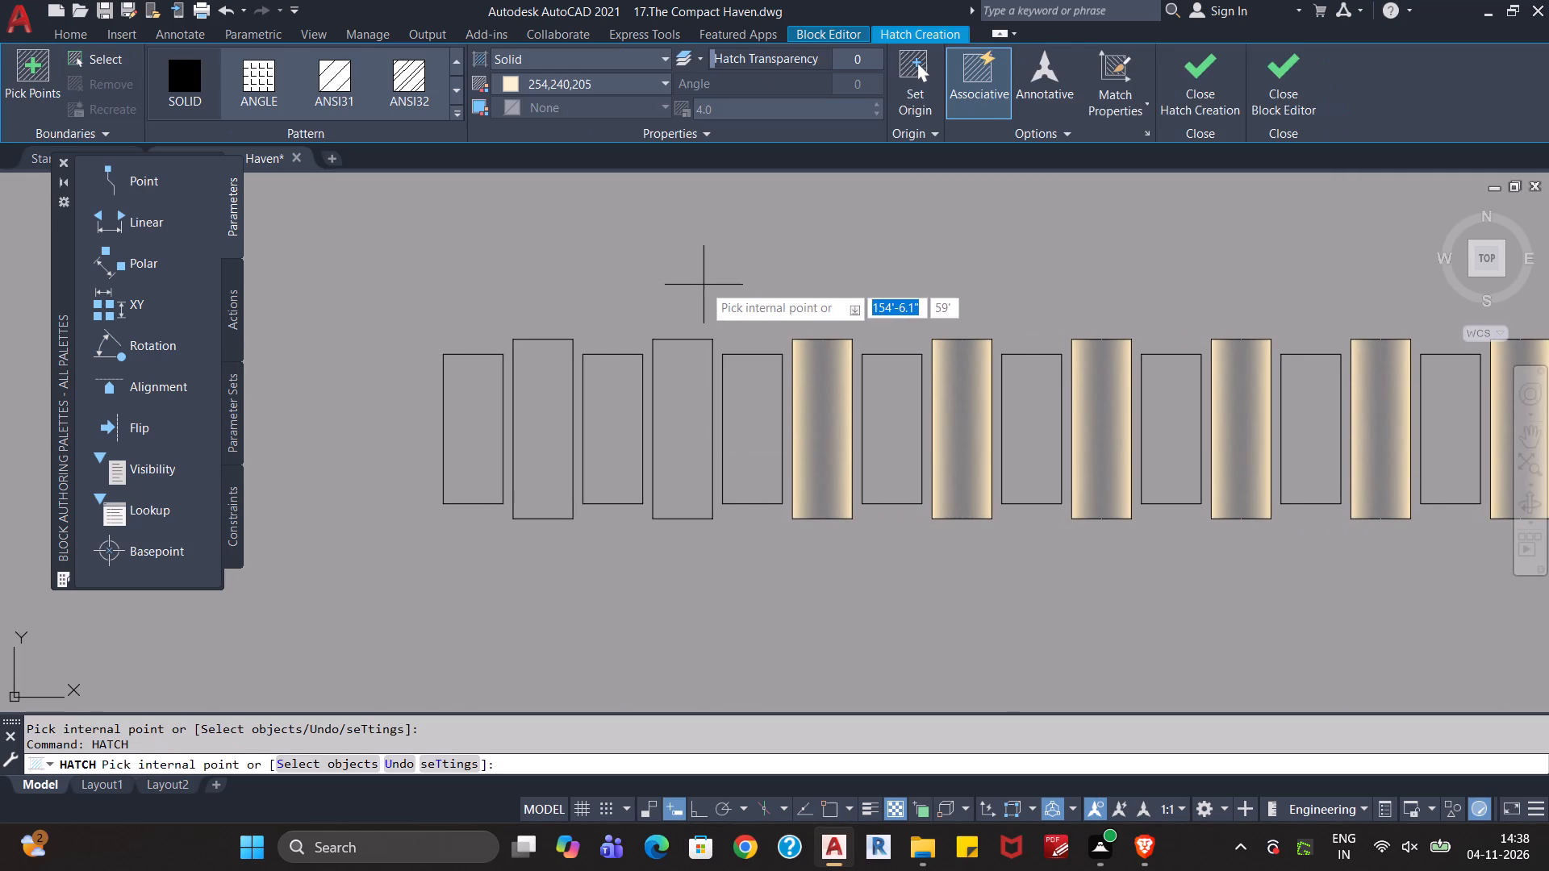
{"action": "left_click", "coordinate": [645, 62]}
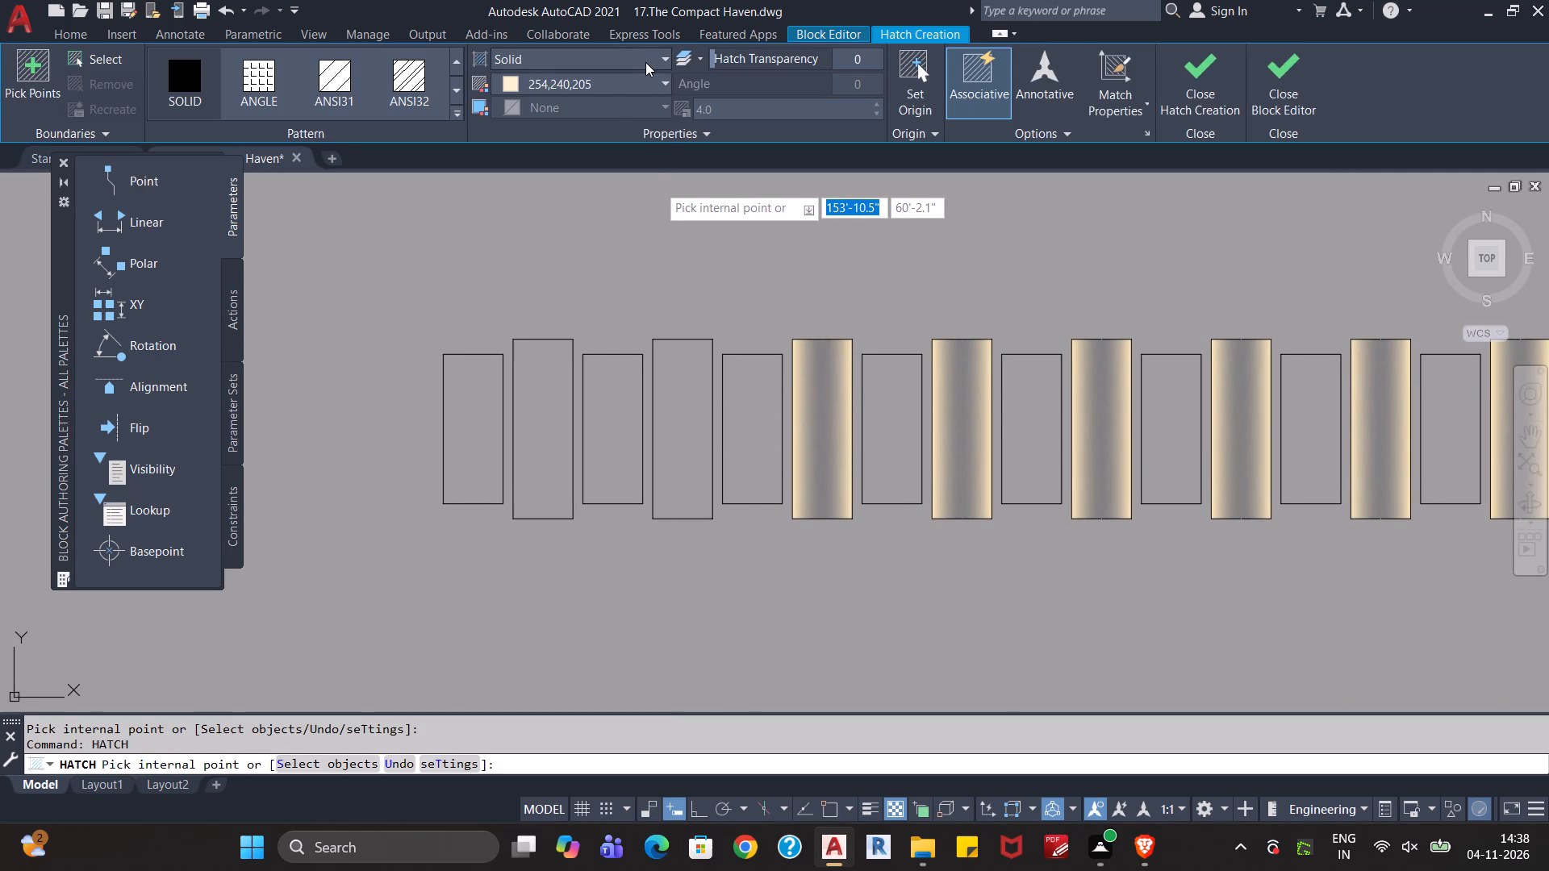
{"action": "left_click", "coordinate": [603, 101]}
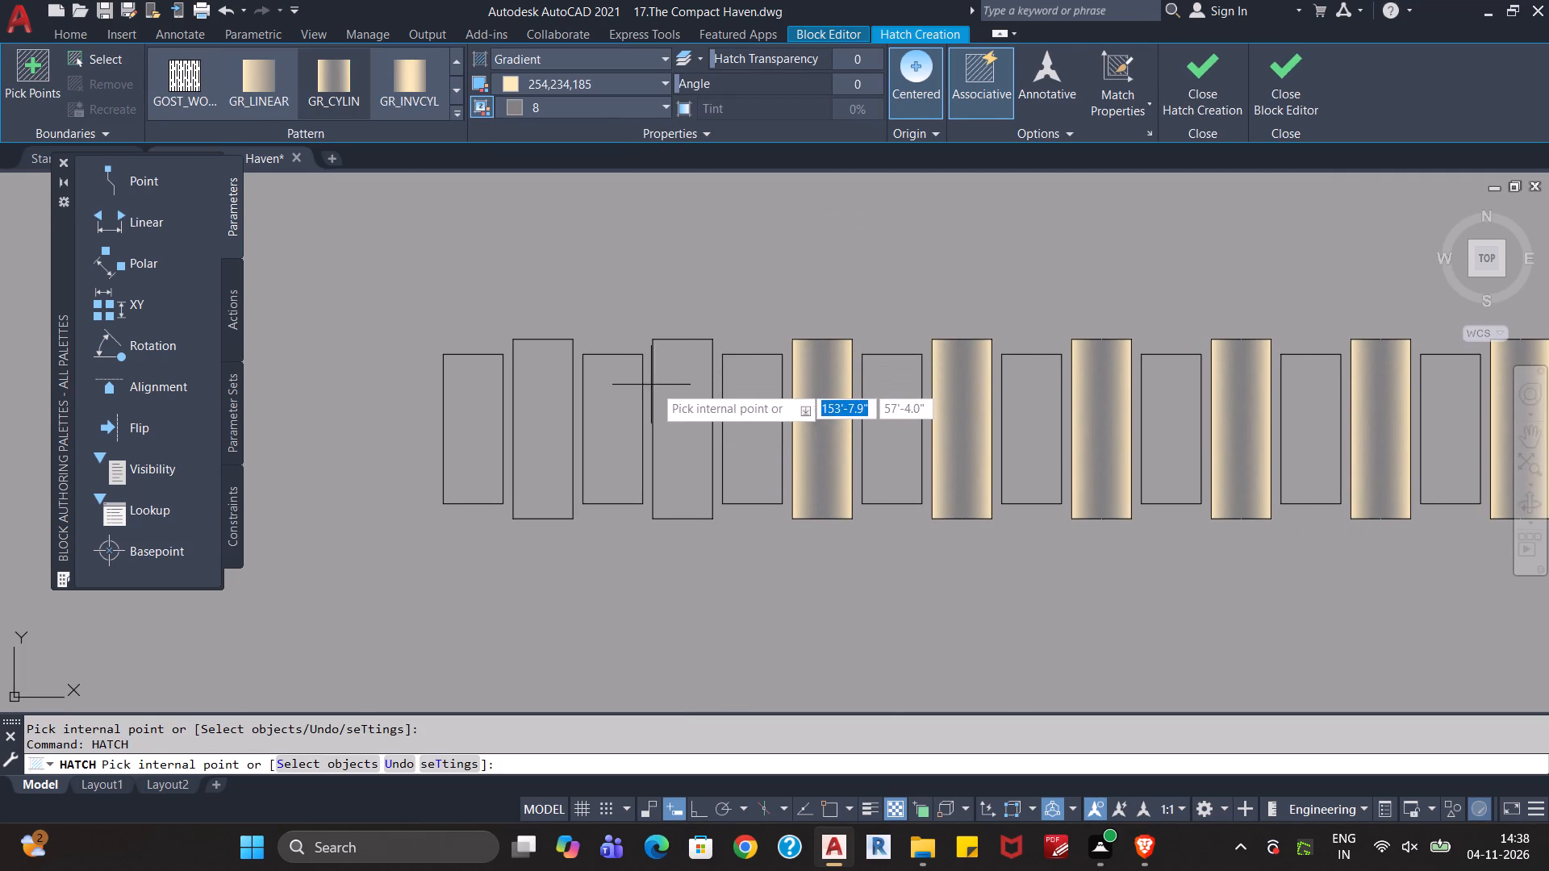
{"action": "left_click", "coordinate": [670, 385]}
{"action": "left_click", "coordinate": [1171, 90]}
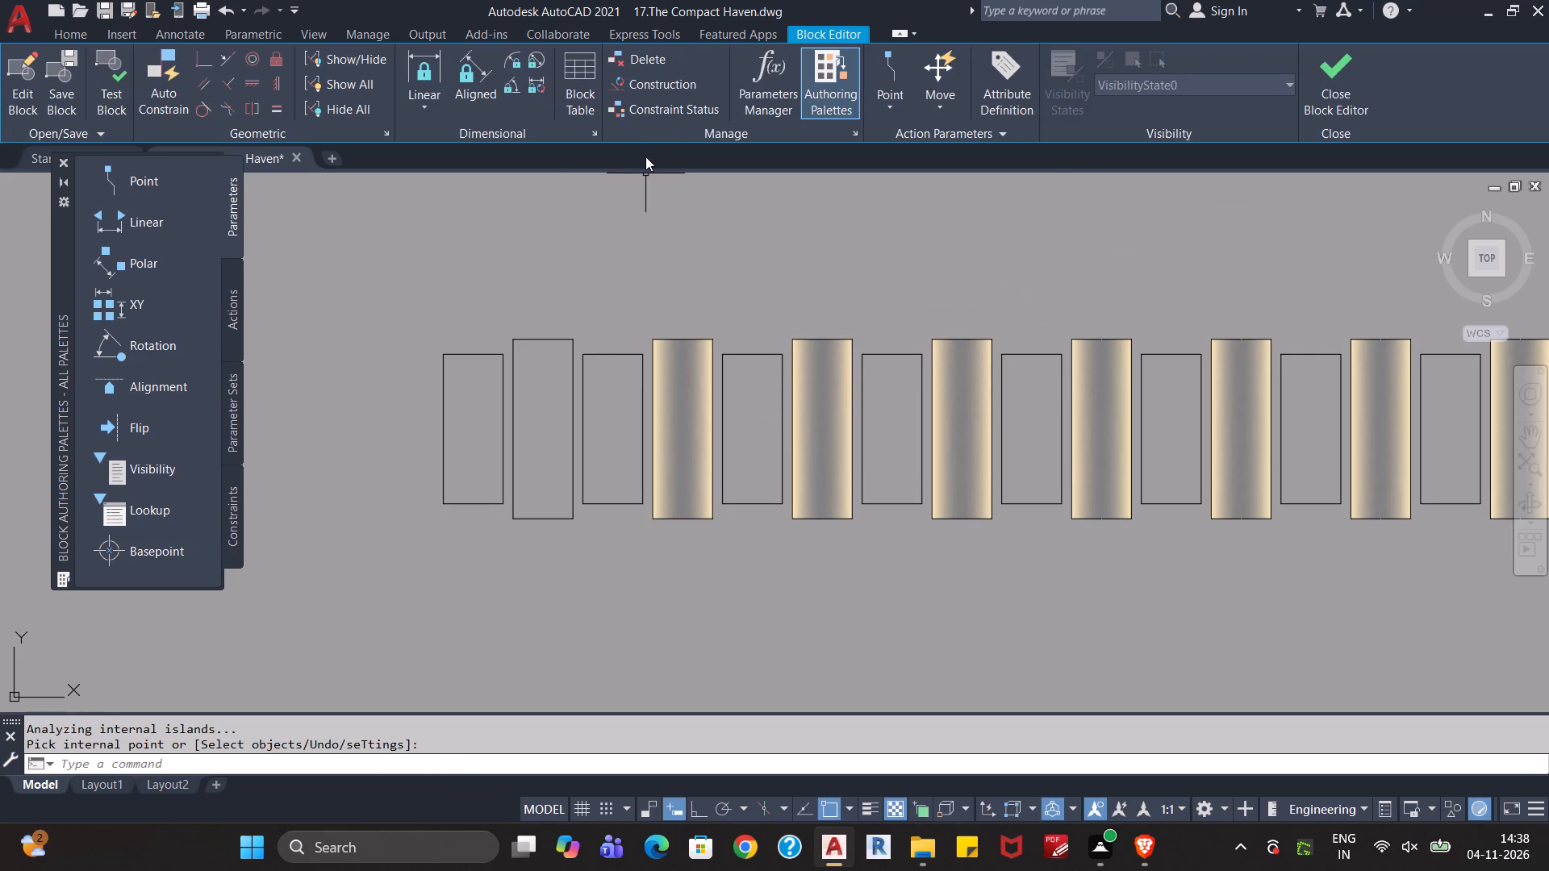
Fill the first taller stepping stone of the row with its own 254,234,185 to grey 8 gradient hatch.
{"action": "type", "text": "ha"}
{"action": "key", "text": "Return"}
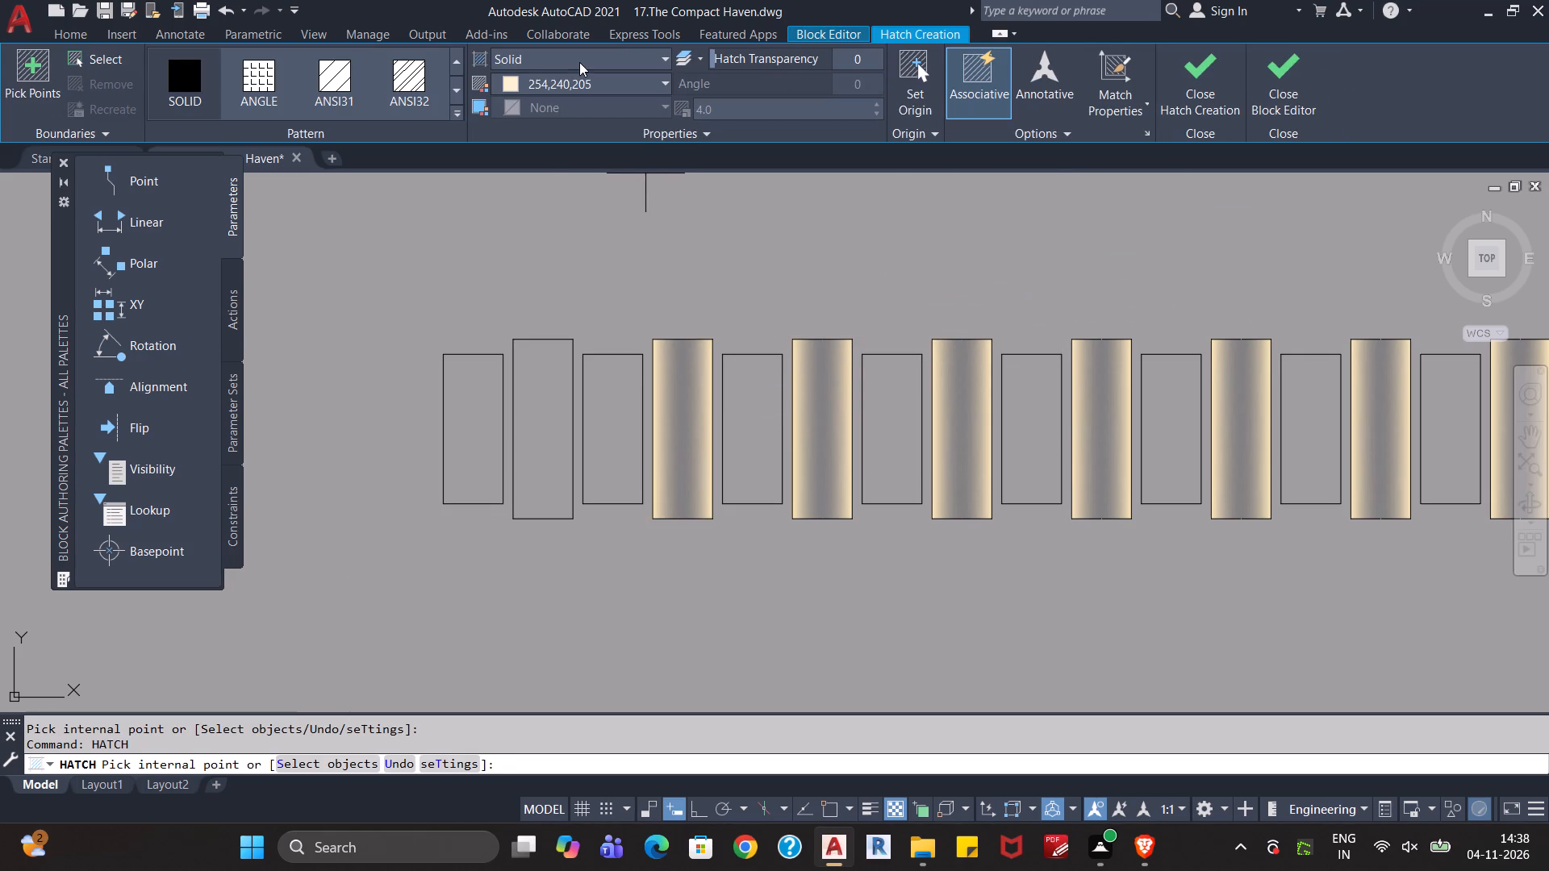
{"action": "left_click", "coordinate": [579, 62]}
{"action": "left_click", "coordinate": [564, 112]}
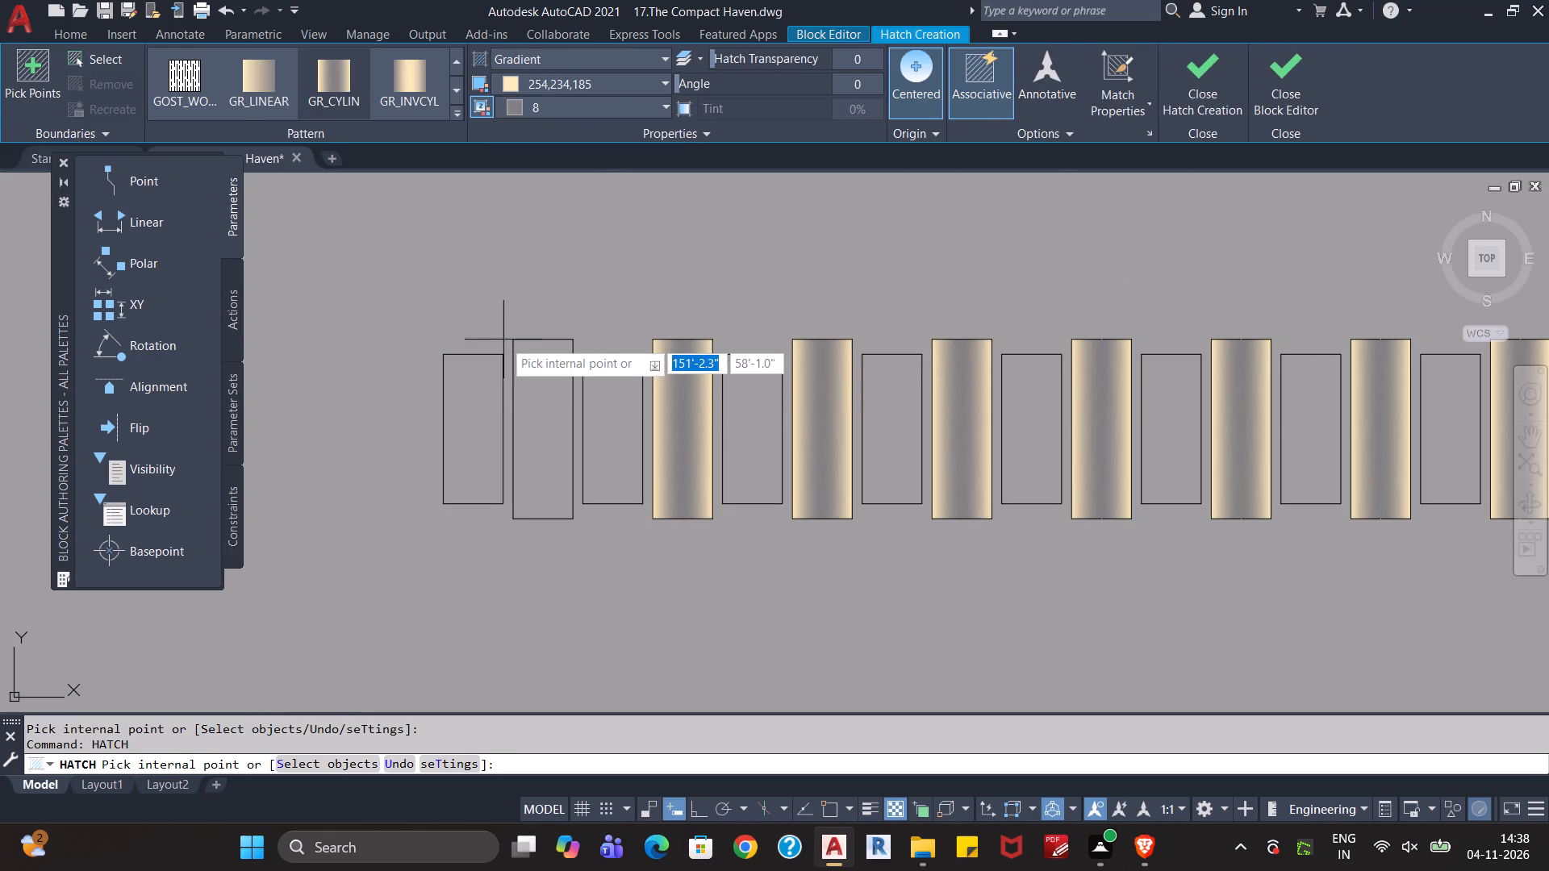
{"action": "left_click", "coordinate": [533, 377]}
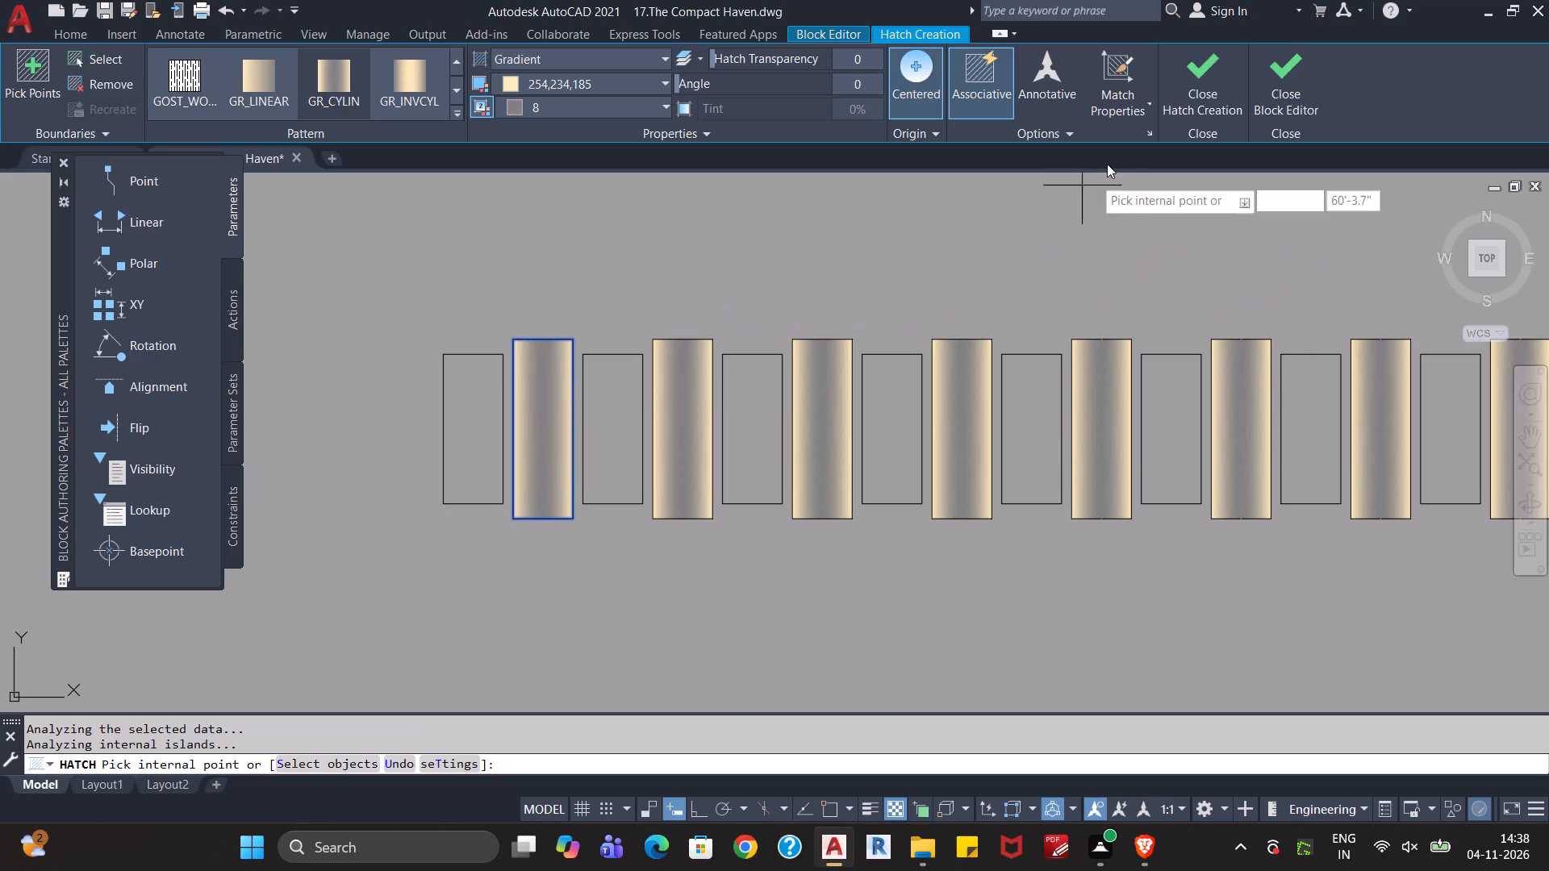
{"action": "left_click", "coordinate": [1179, 97]}
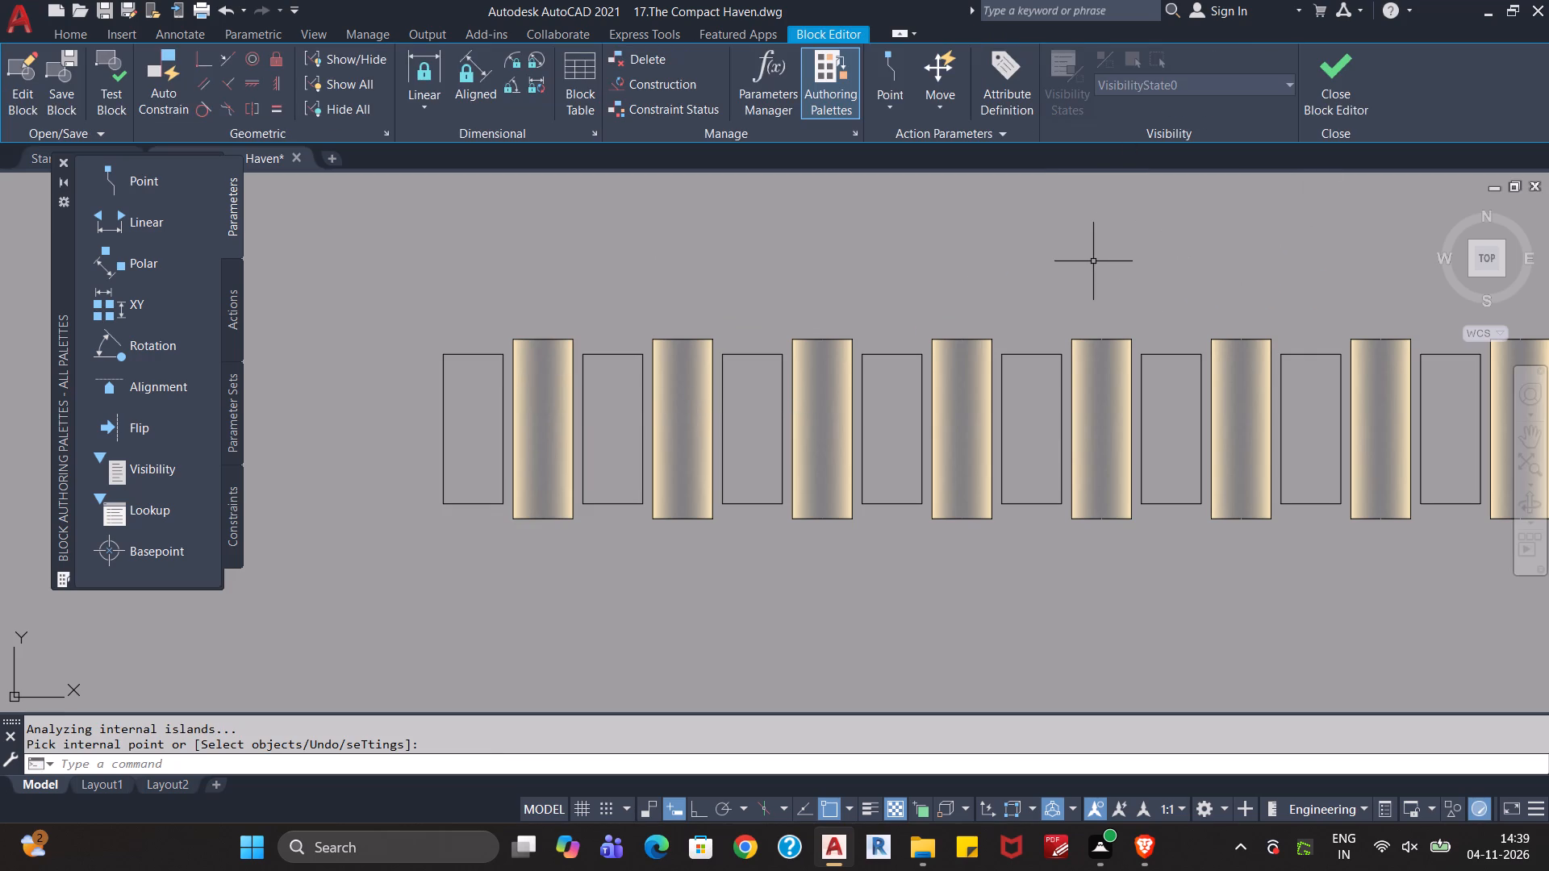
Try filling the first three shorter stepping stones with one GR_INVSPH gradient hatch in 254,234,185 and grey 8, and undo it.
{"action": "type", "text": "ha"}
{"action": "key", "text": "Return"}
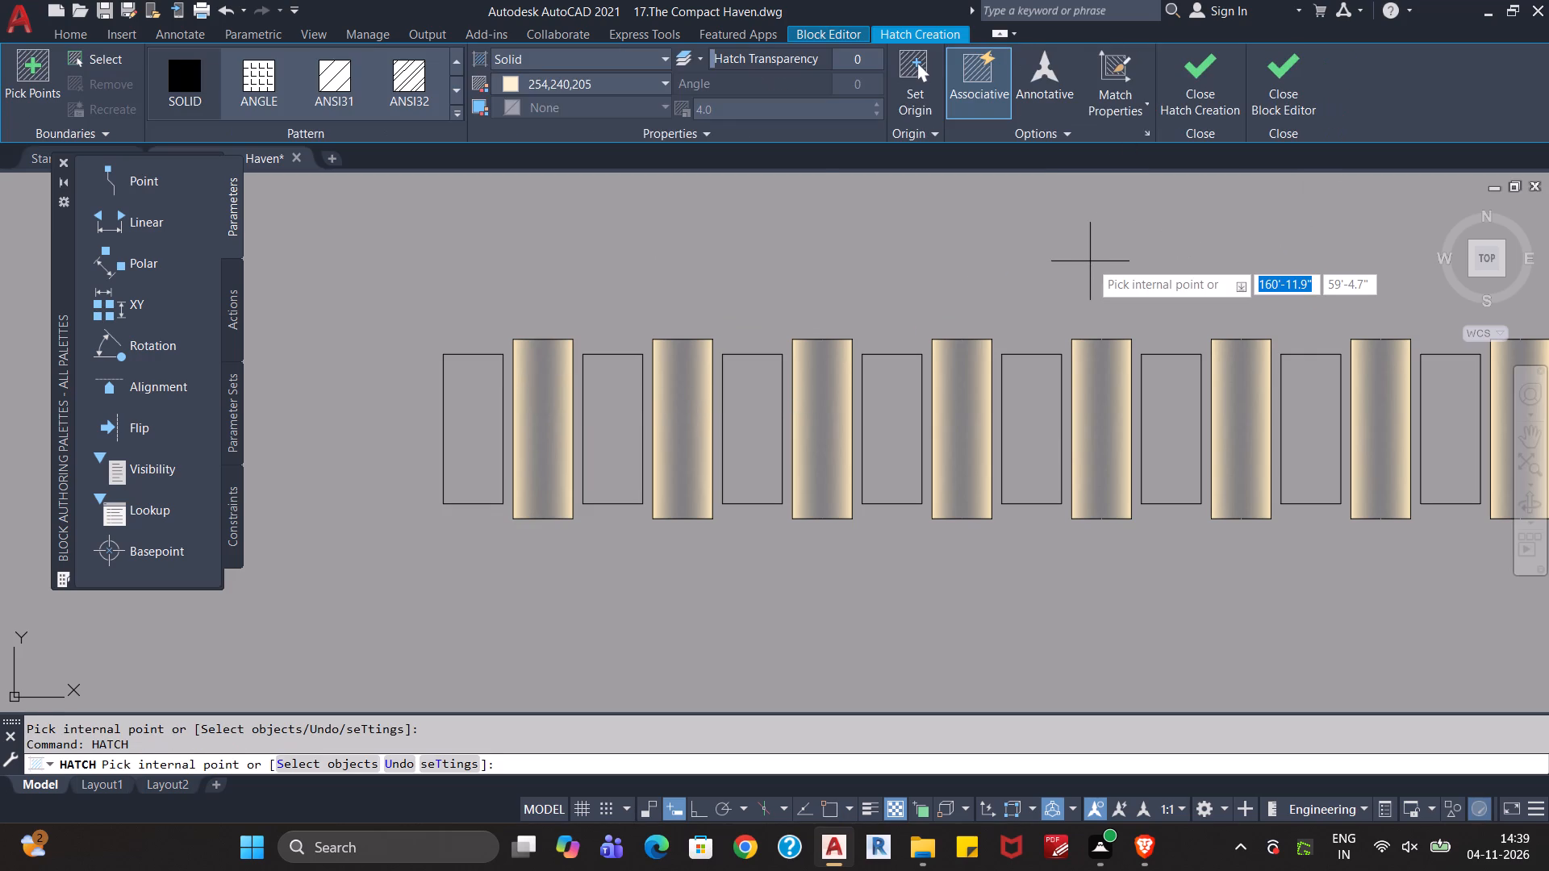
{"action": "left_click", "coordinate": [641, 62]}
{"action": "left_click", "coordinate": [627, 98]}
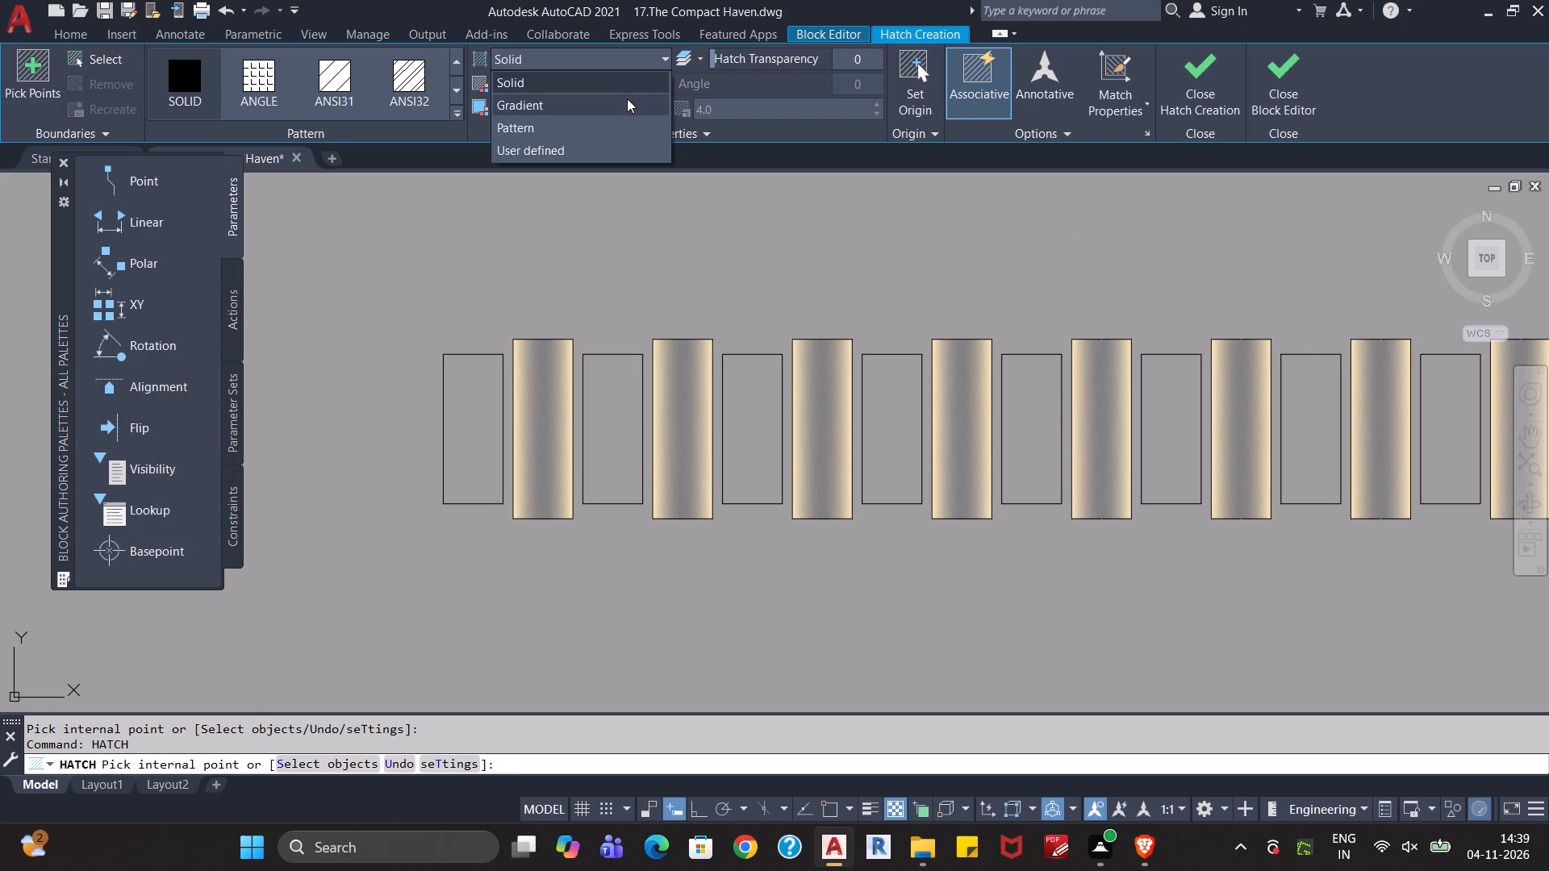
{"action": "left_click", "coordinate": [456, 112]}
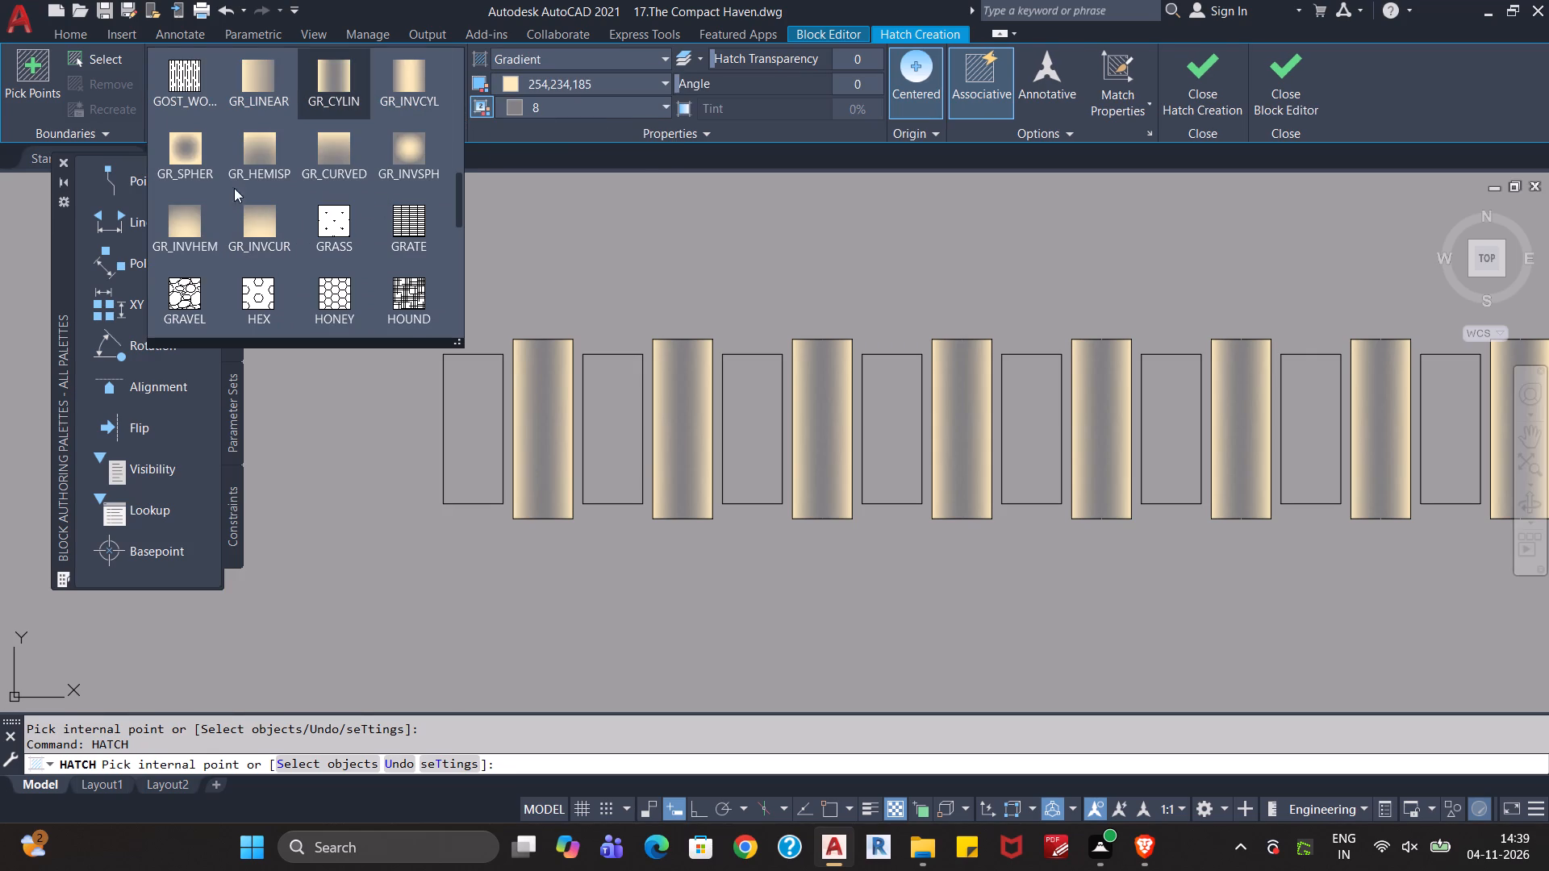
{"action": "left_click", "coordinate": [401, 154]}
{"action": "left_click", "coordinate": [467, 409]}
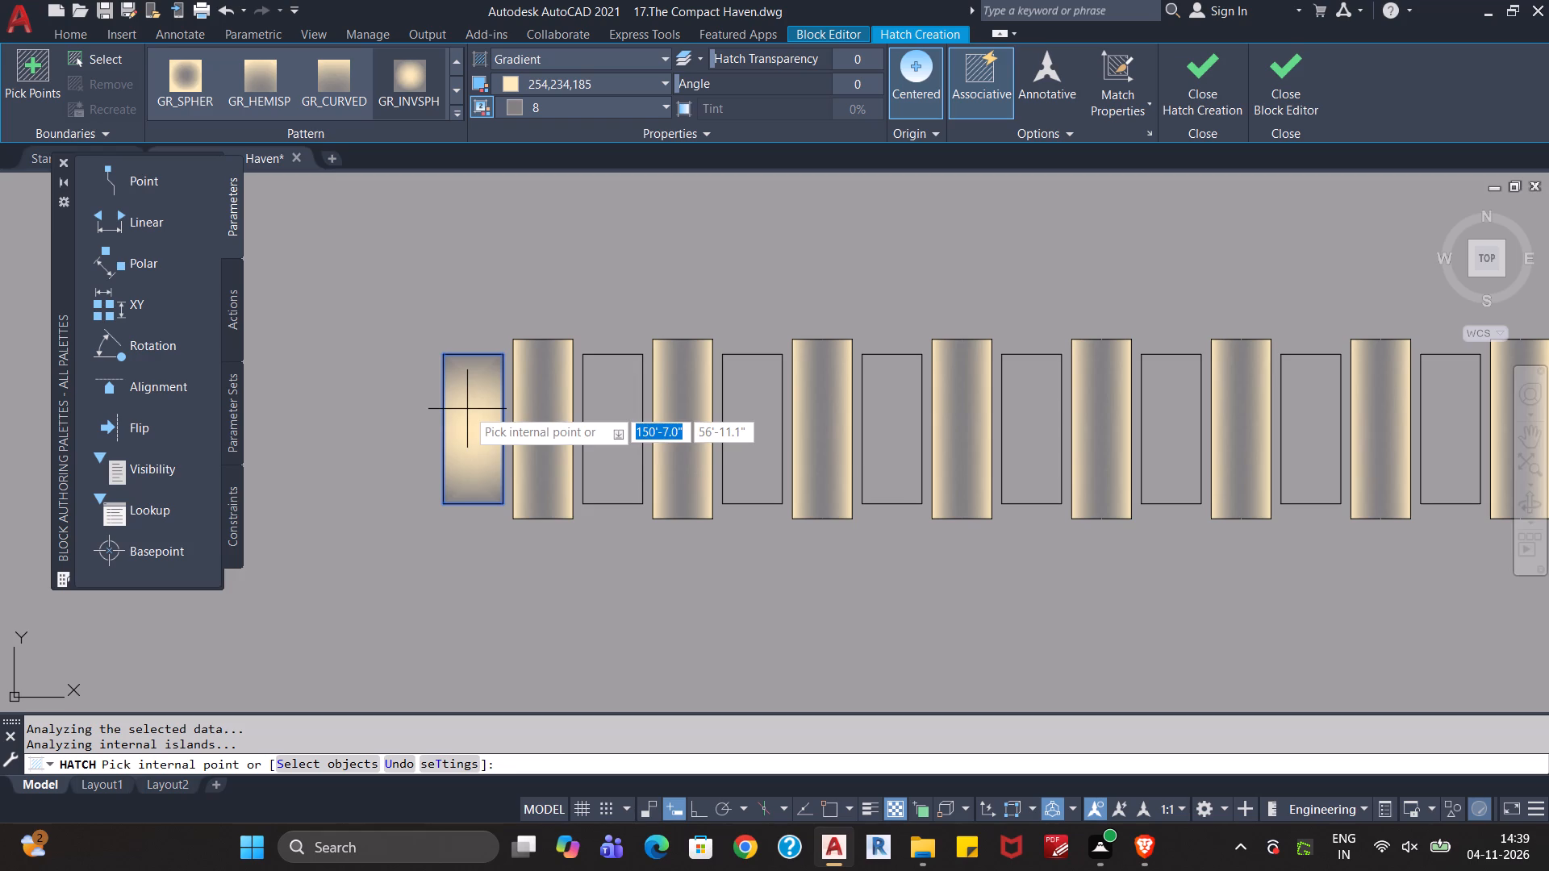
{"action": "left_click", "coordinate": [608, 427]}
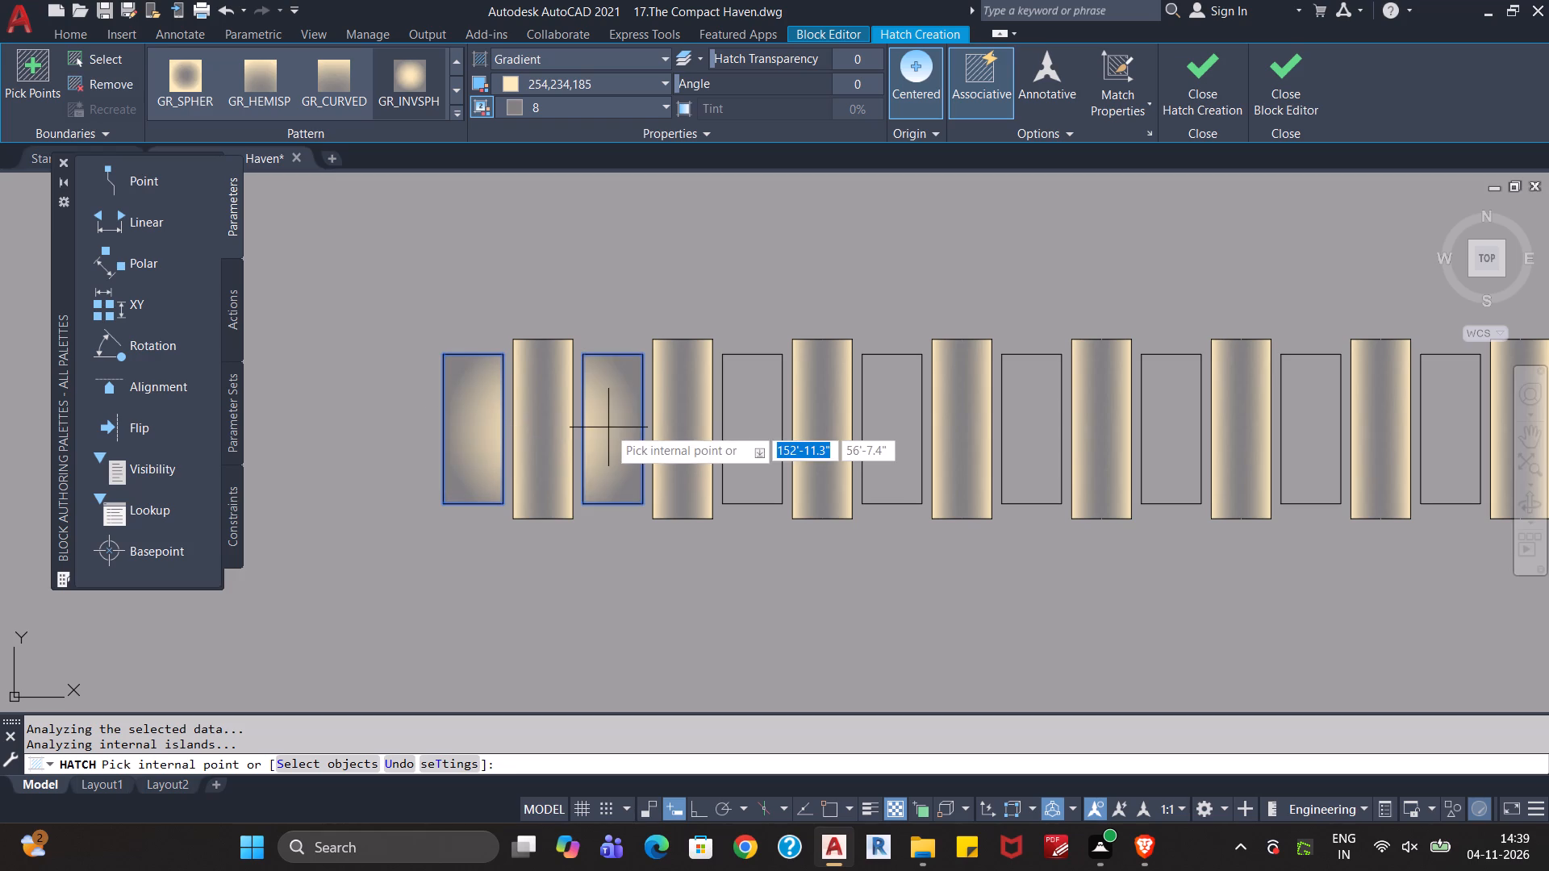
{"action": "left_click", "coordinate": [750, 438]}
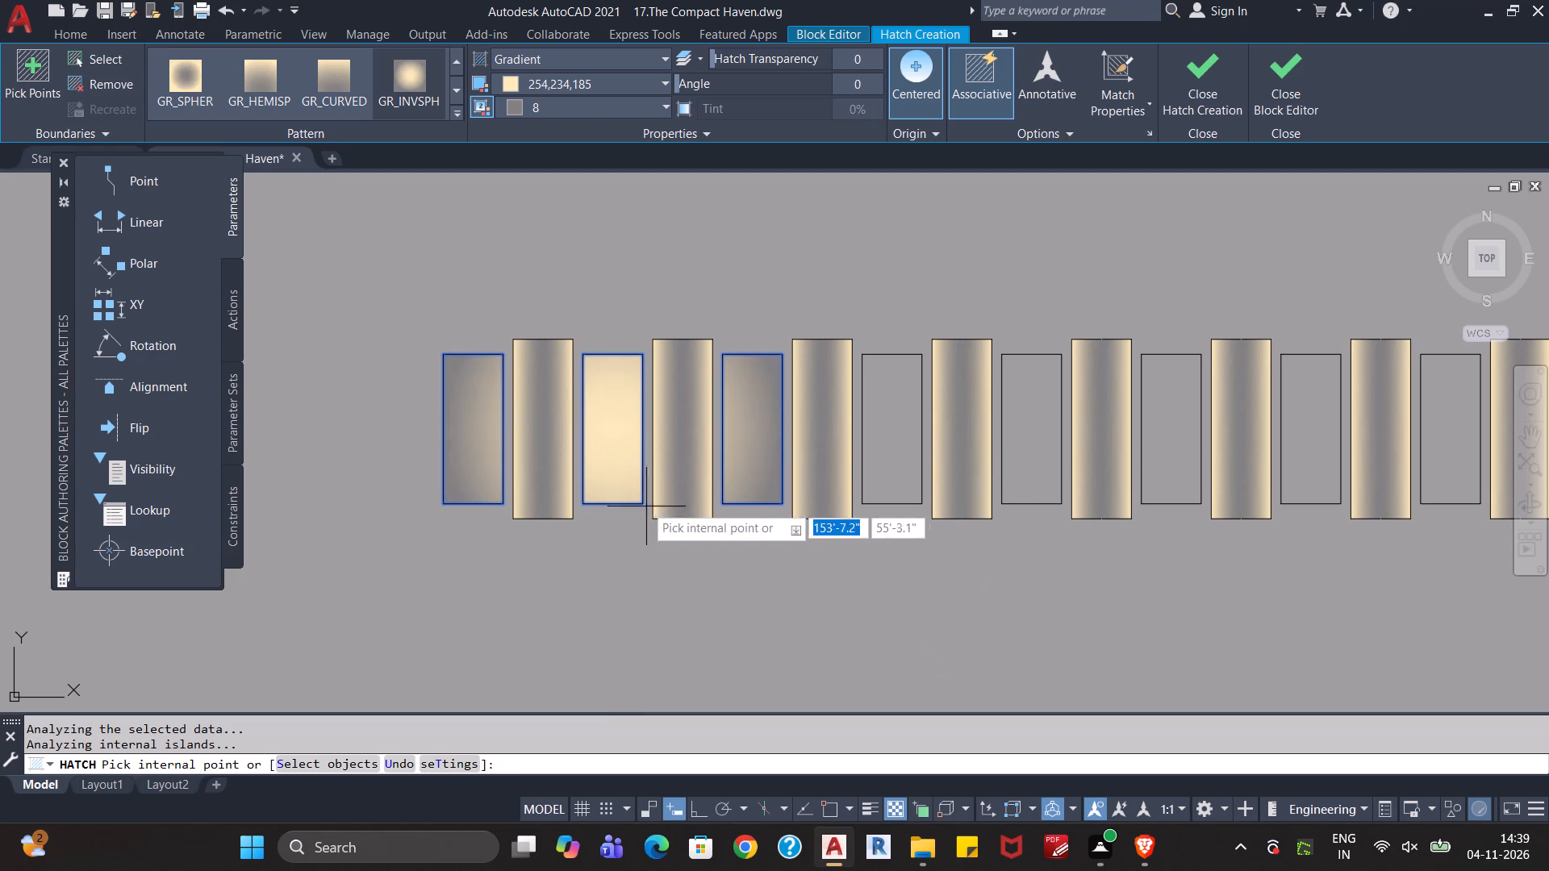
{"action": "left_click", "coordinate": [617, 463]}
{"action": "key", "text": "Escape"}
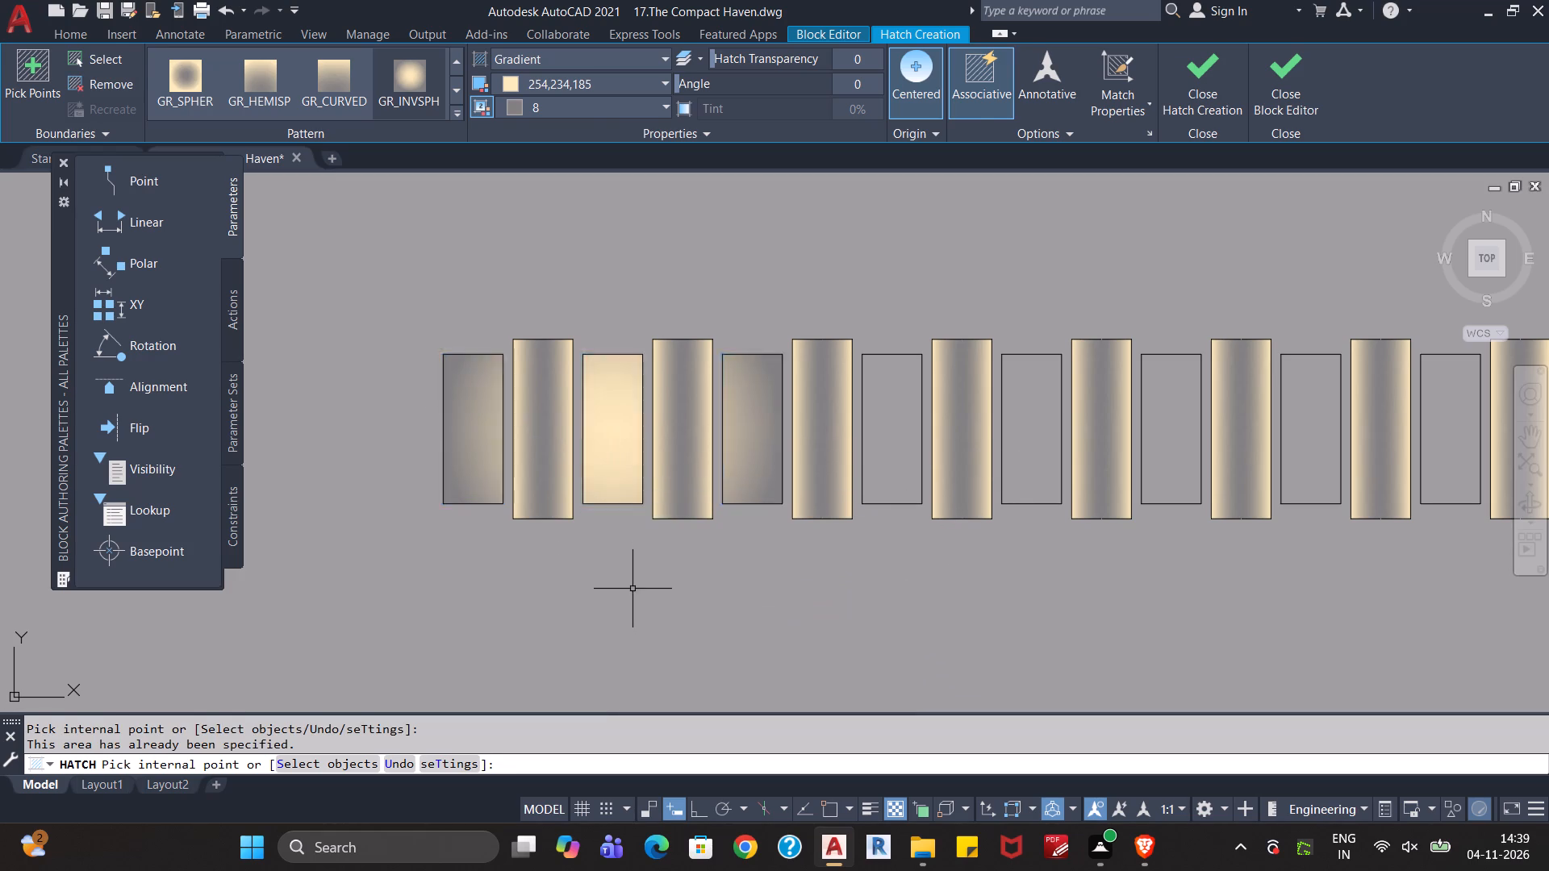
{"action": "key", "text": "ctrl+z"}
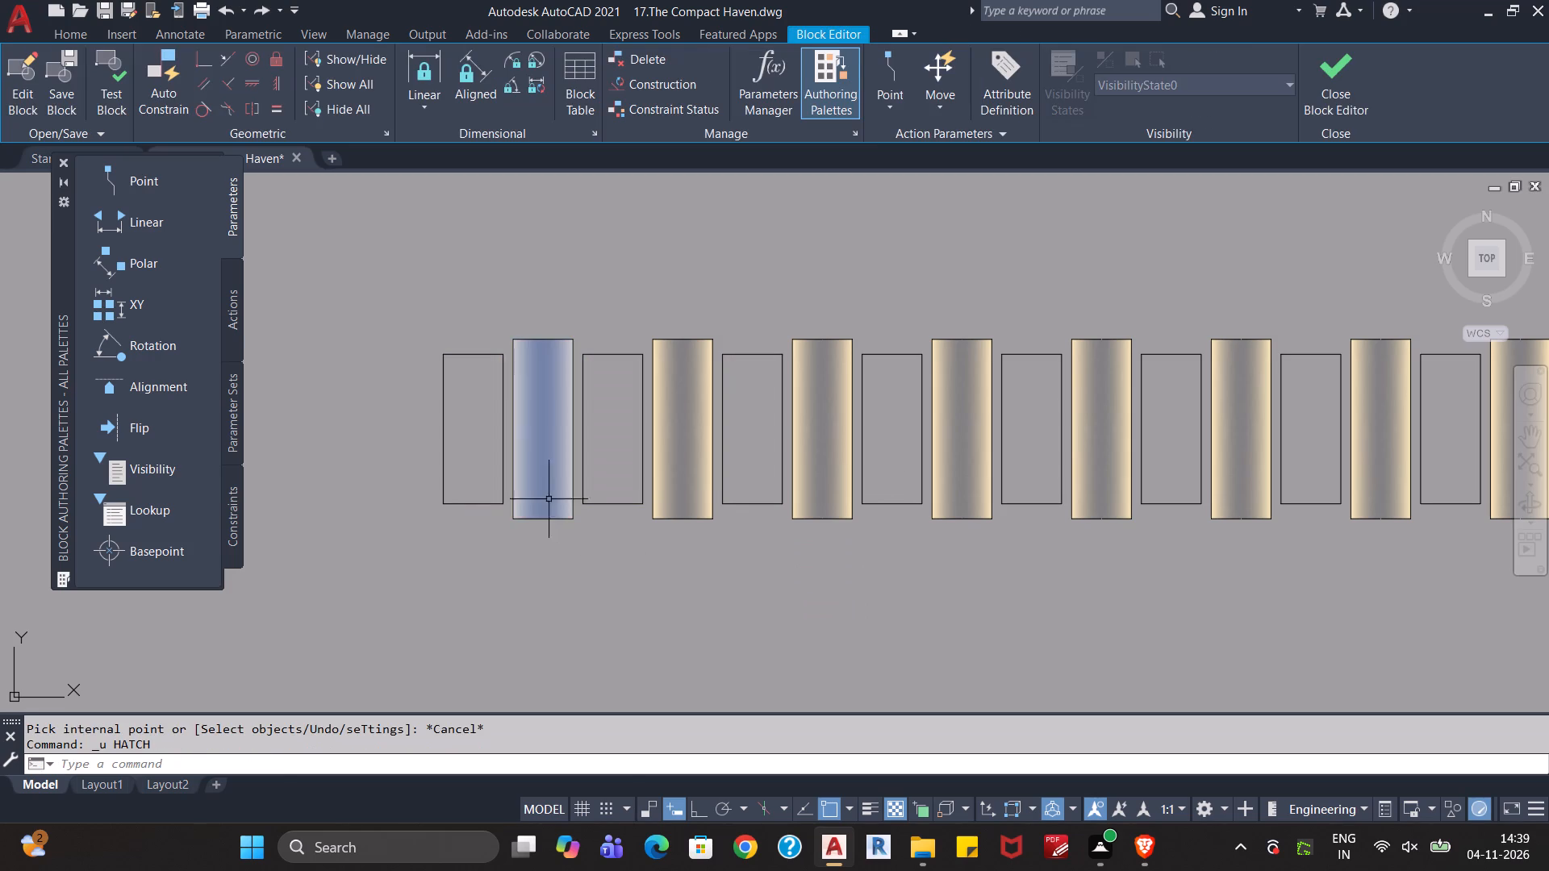
Fill the first shorter stepping stone of the row with a GR_SPHER gradient hatch in 254,234,185 and grey 8.
{"action": "left_click", "coordinate": [481, 458]}
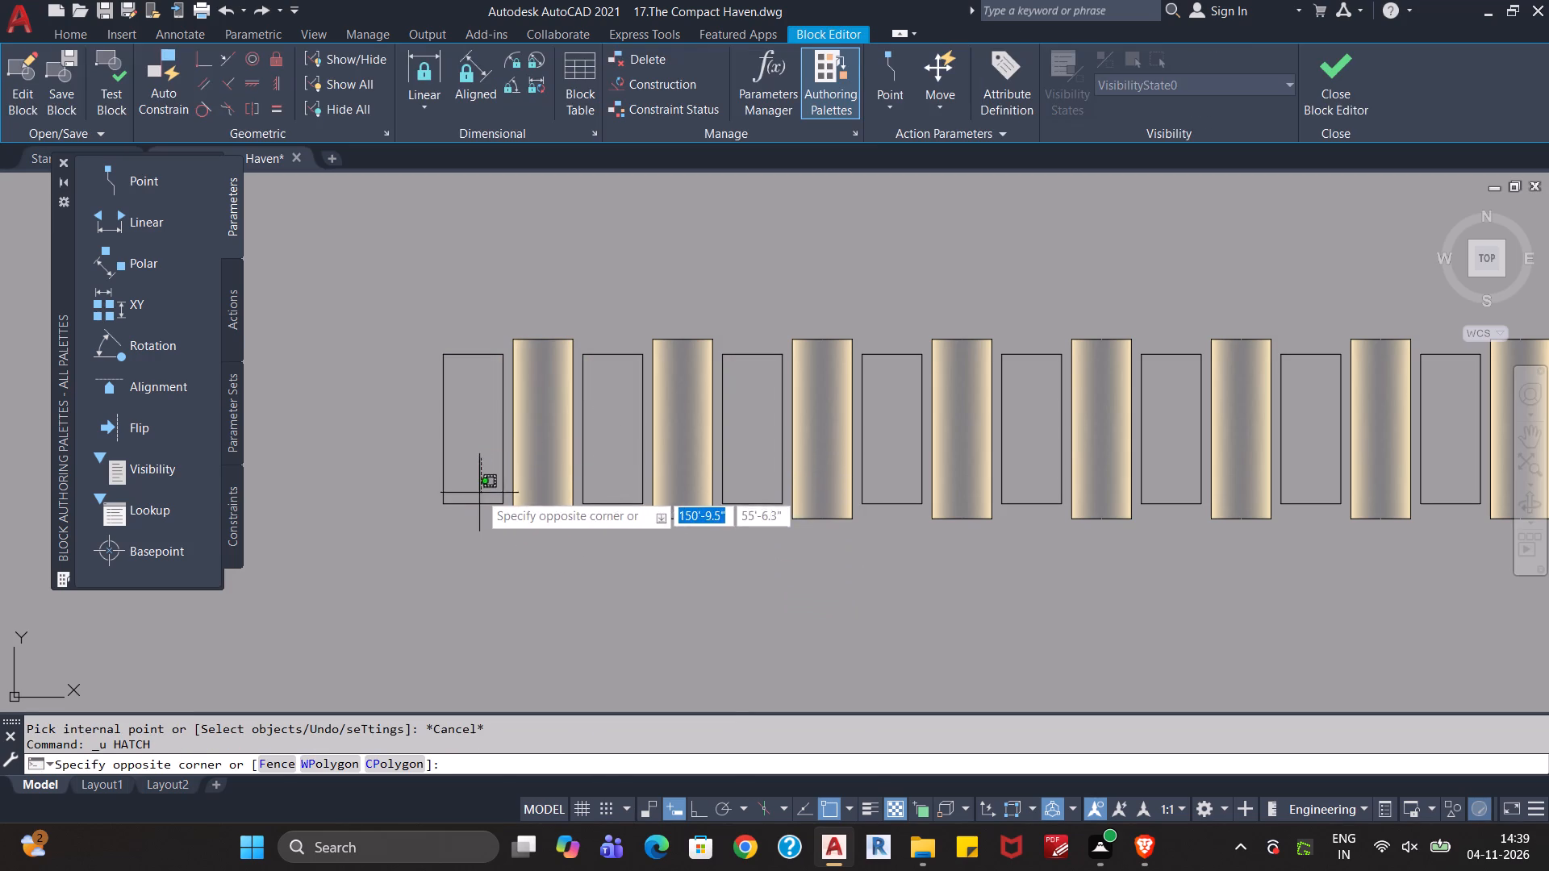
{"action": "left_click", "coordinate": [479, 493]}
{"action": "type", "text": "ha"}
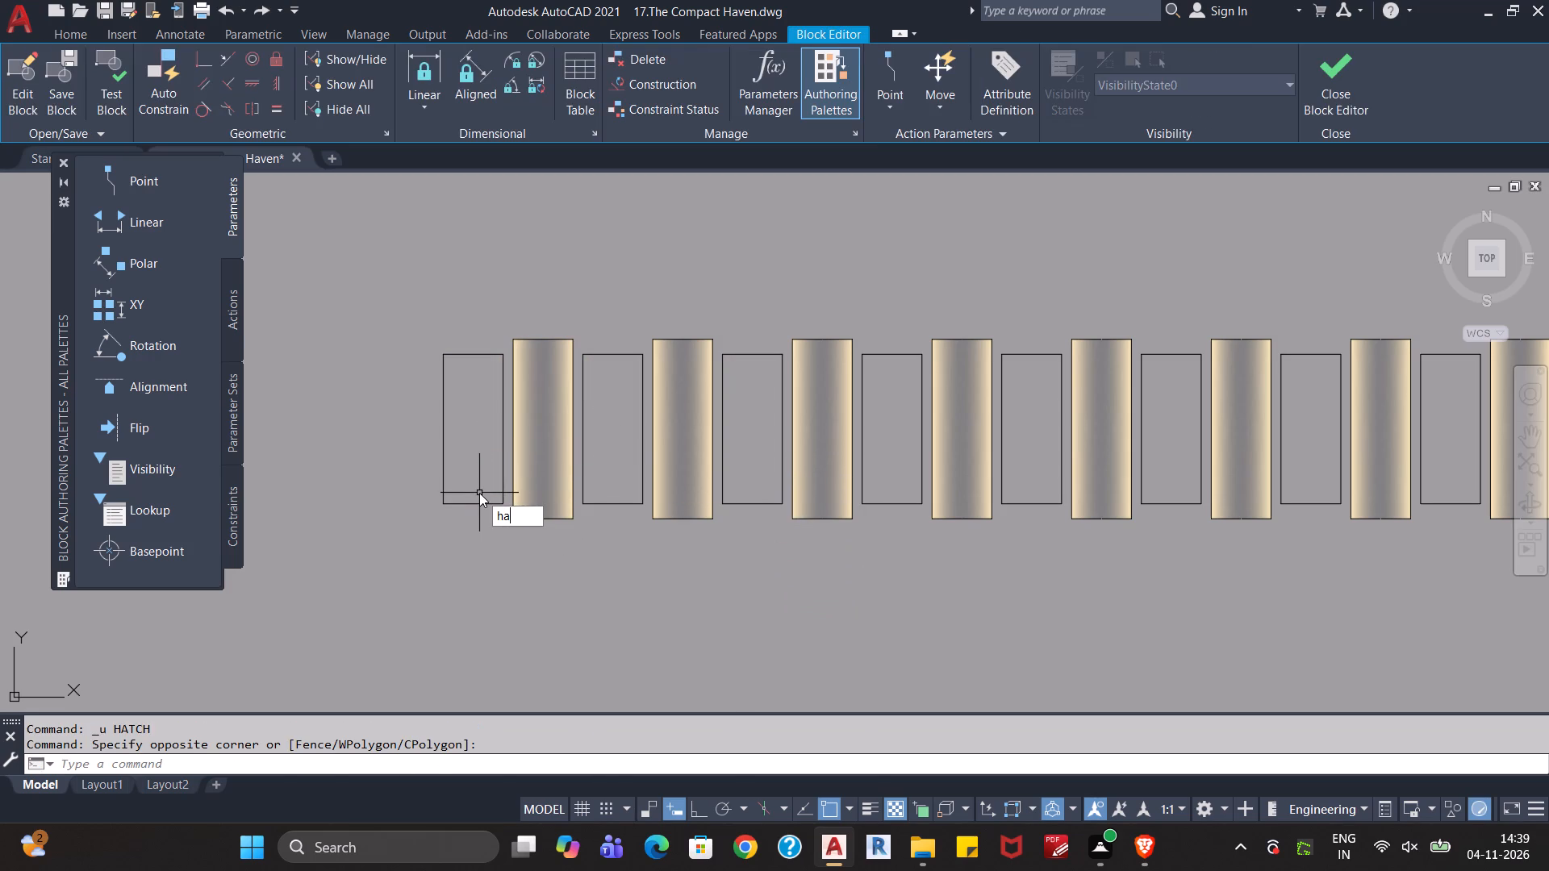
{"action": "key", "text": "Return"}
{"action": "left_click", "coordinate": [468, 456]}
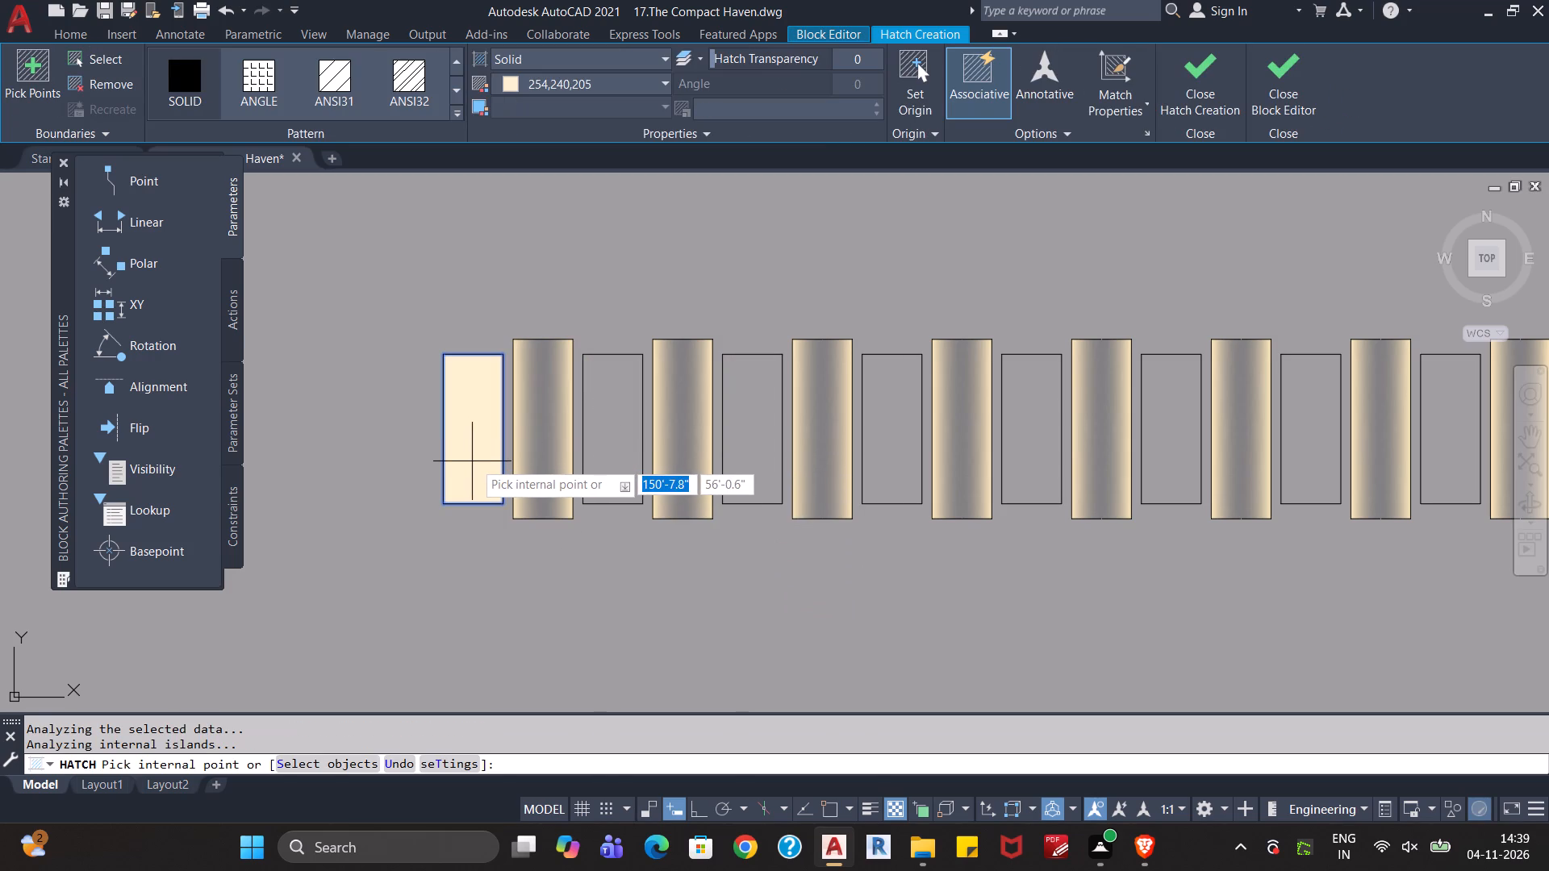
{"action": "key", "text": "ctrl+z"}
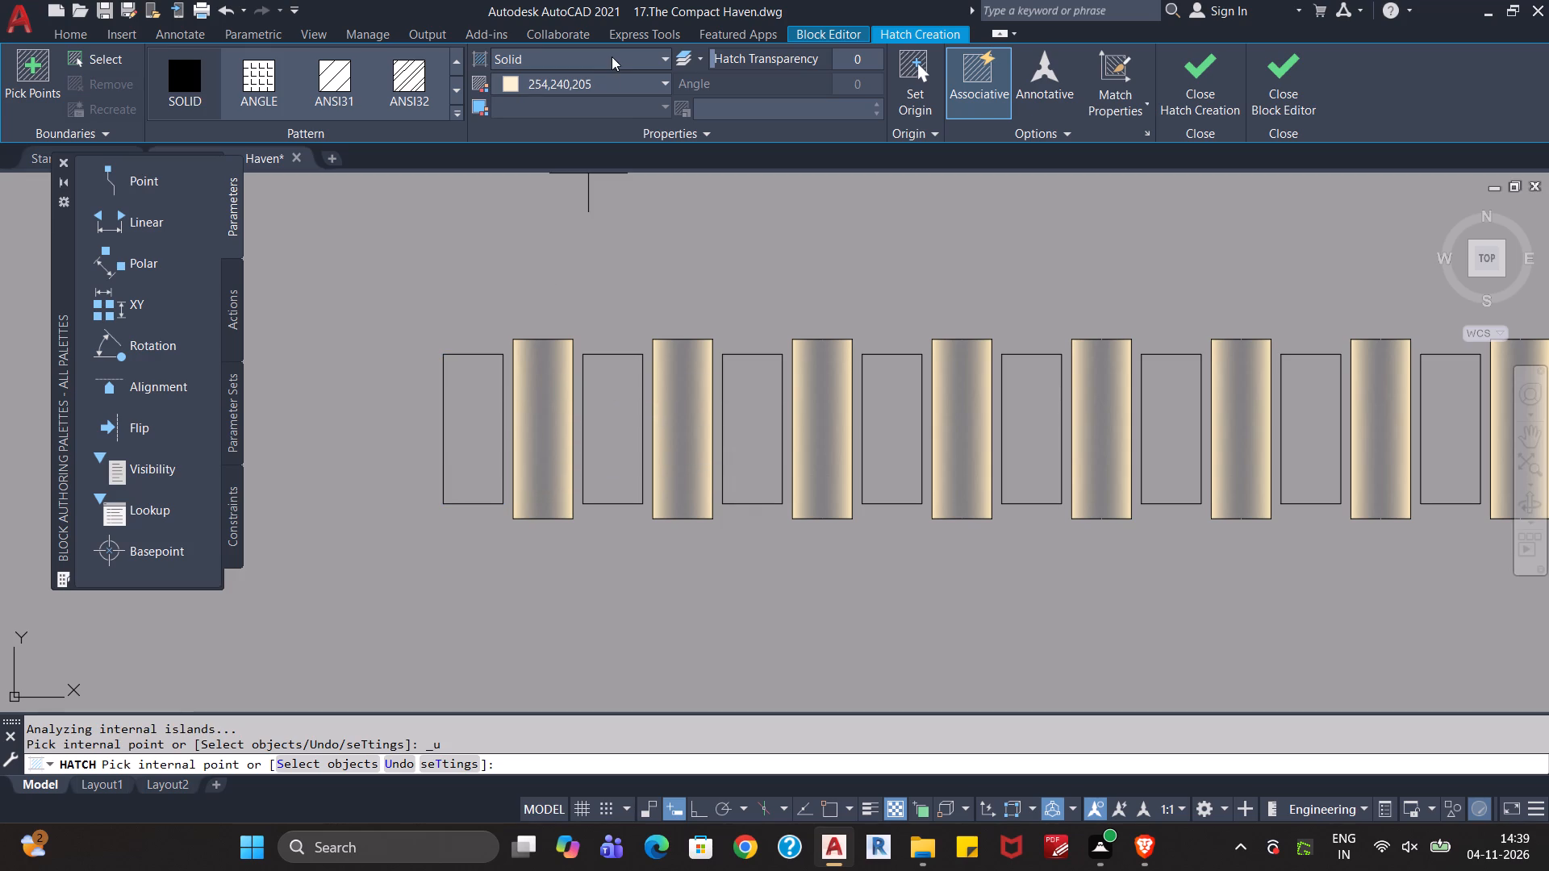
{"action": "left_click", "coordinate": [623, 55]}
{"action": "left_click", "coordinate": [557, 107]}
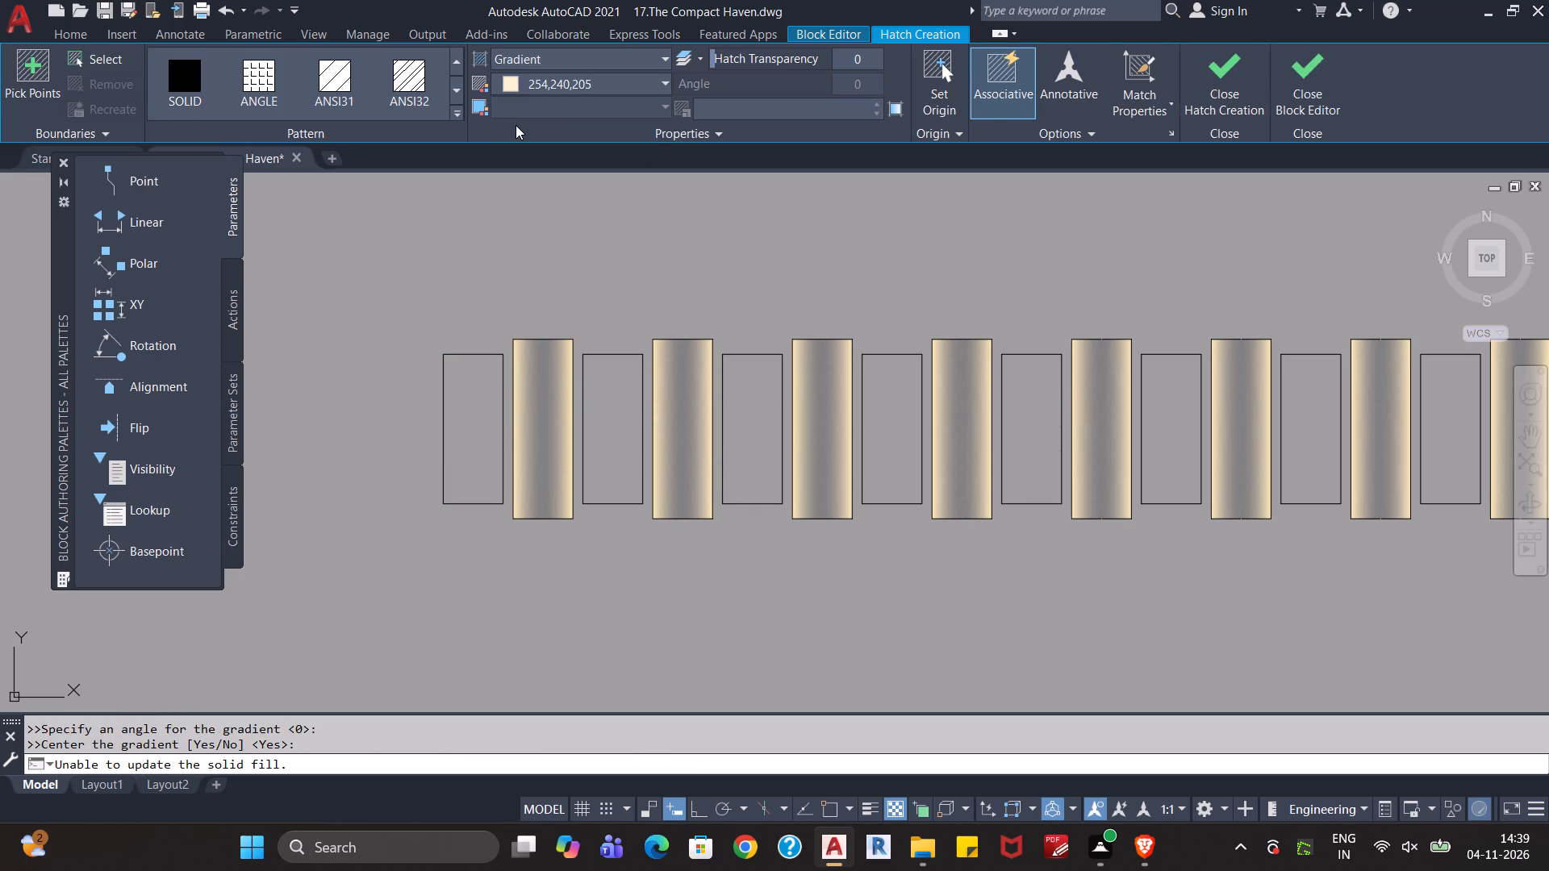
{"action": "left_click", "coordinate": [453, 115]}
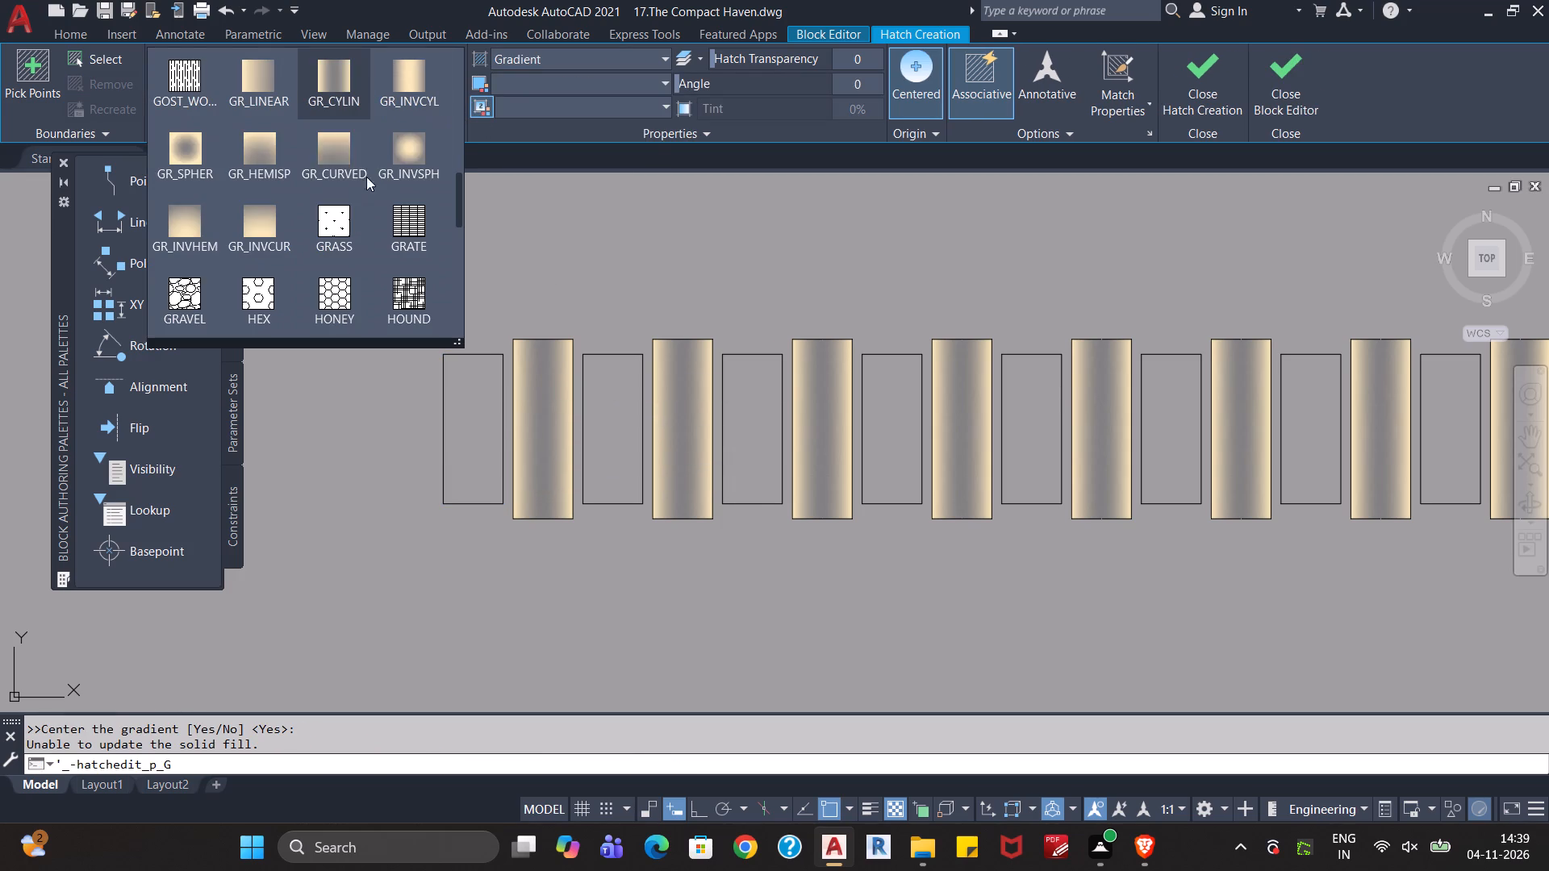
{"action": "left_click", "coordinate": [212, 164]}
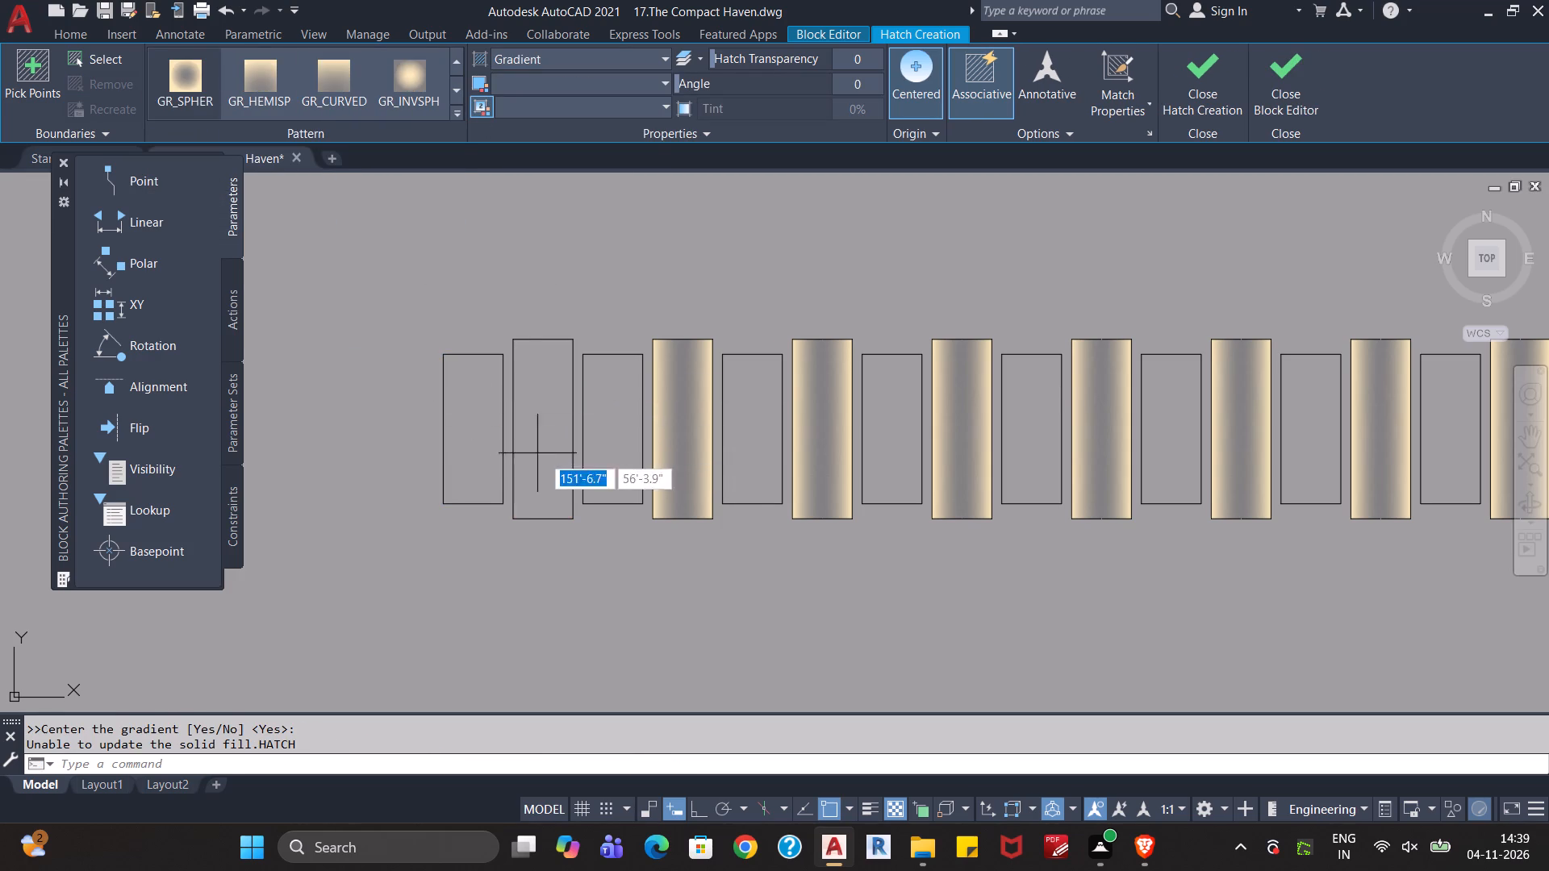
{"action": "left_click", "coordinate": [489, 444]}
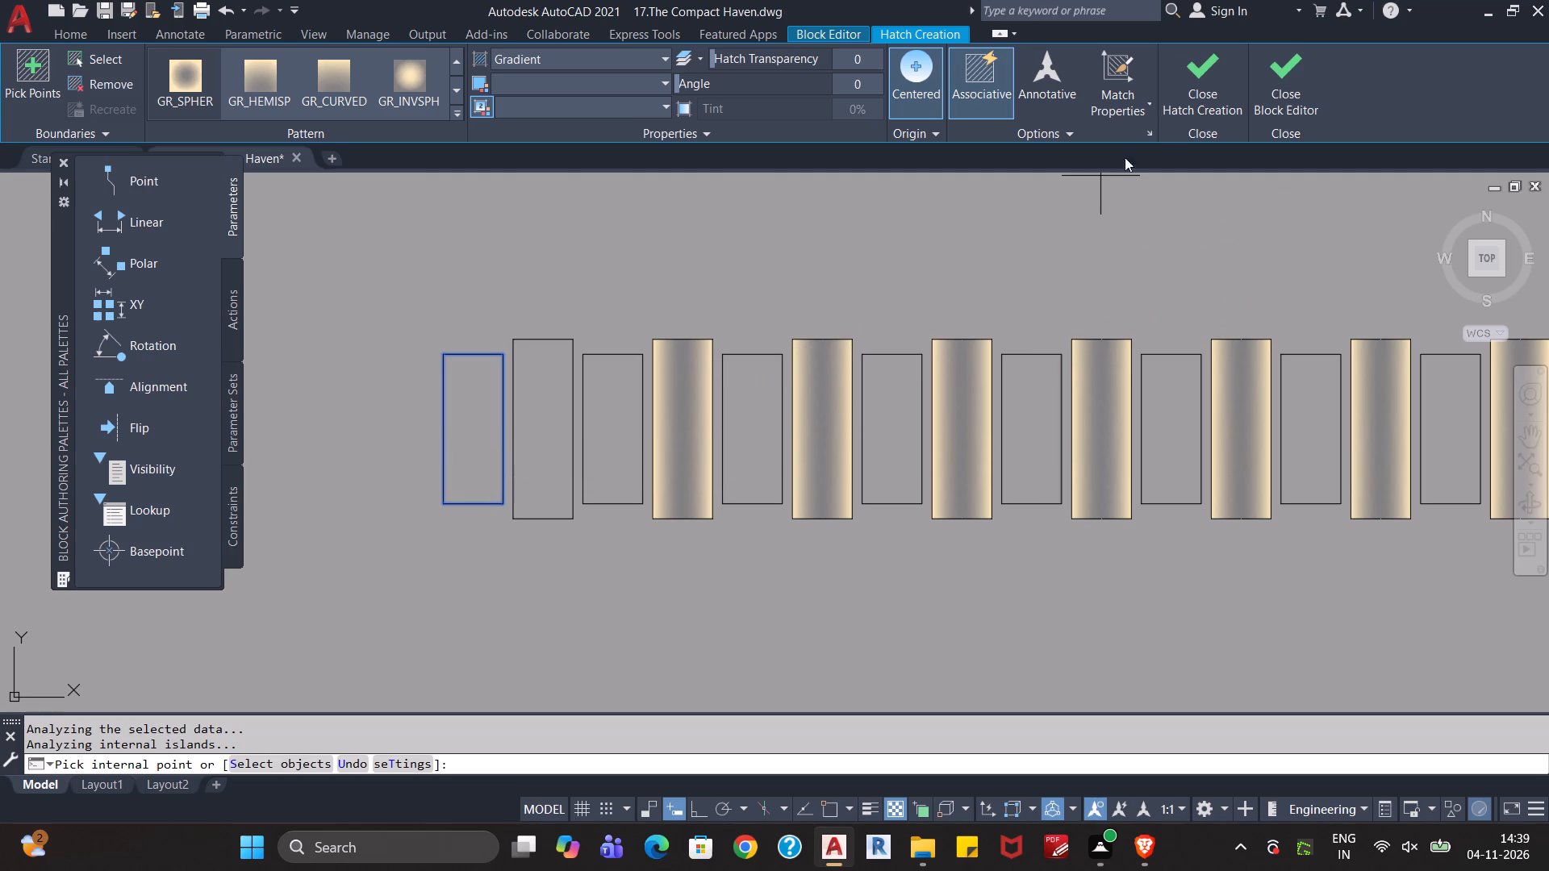
{"action": "left_click", "coordinate": [1171, 111]}
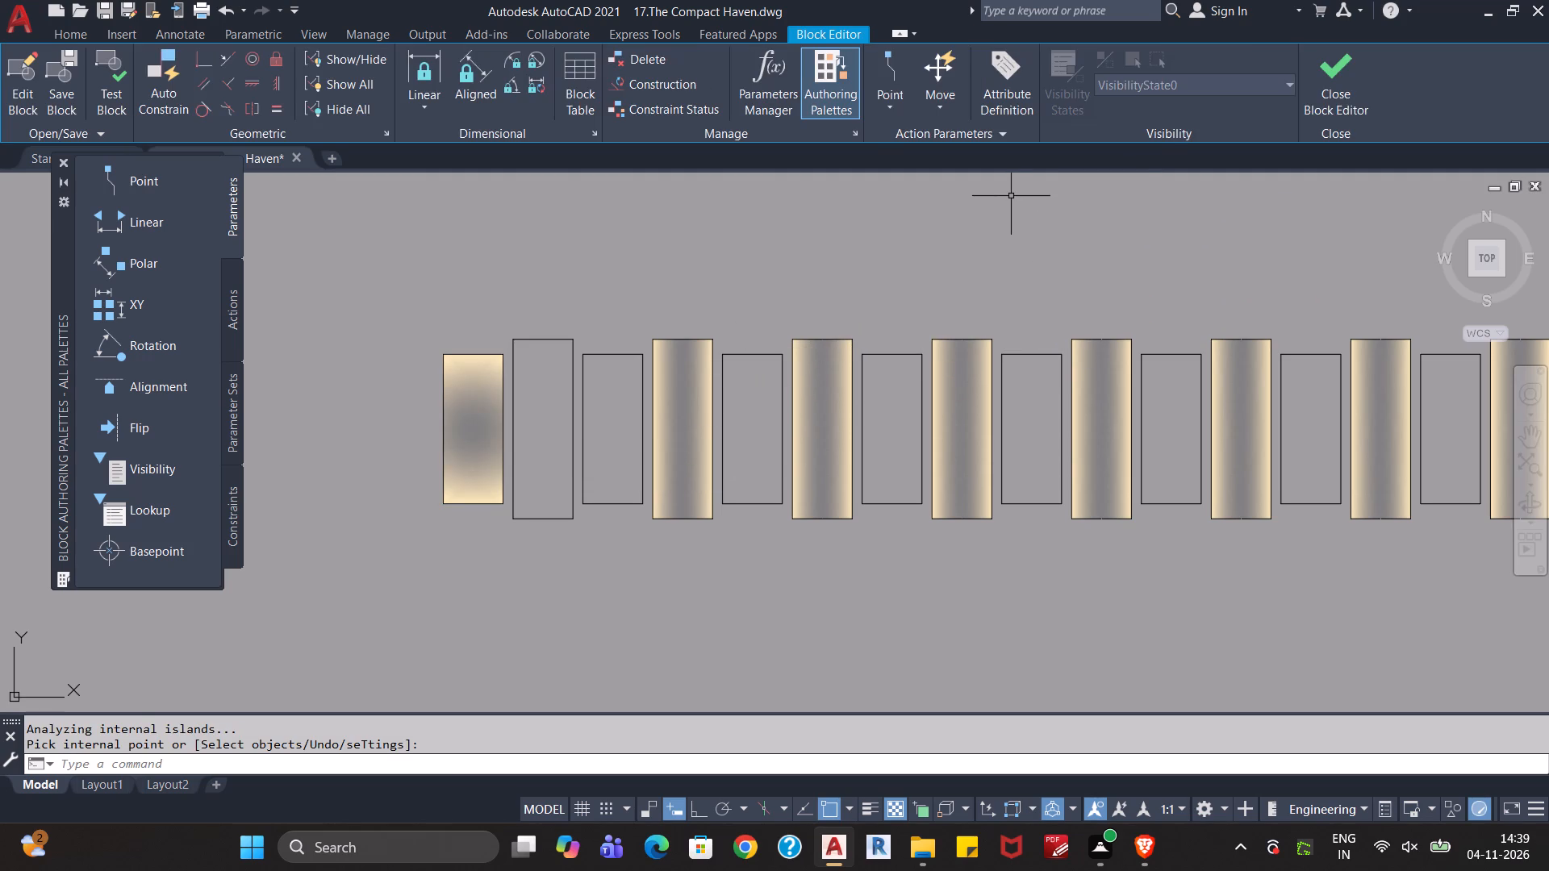
Fill the second shorter stepping stone of the row with its own GR_SPHER gradient hatch in 254,234,185 and grey 8.
{"action": "type", "text": "ha"}
{"action": "key", "text": "Return"}
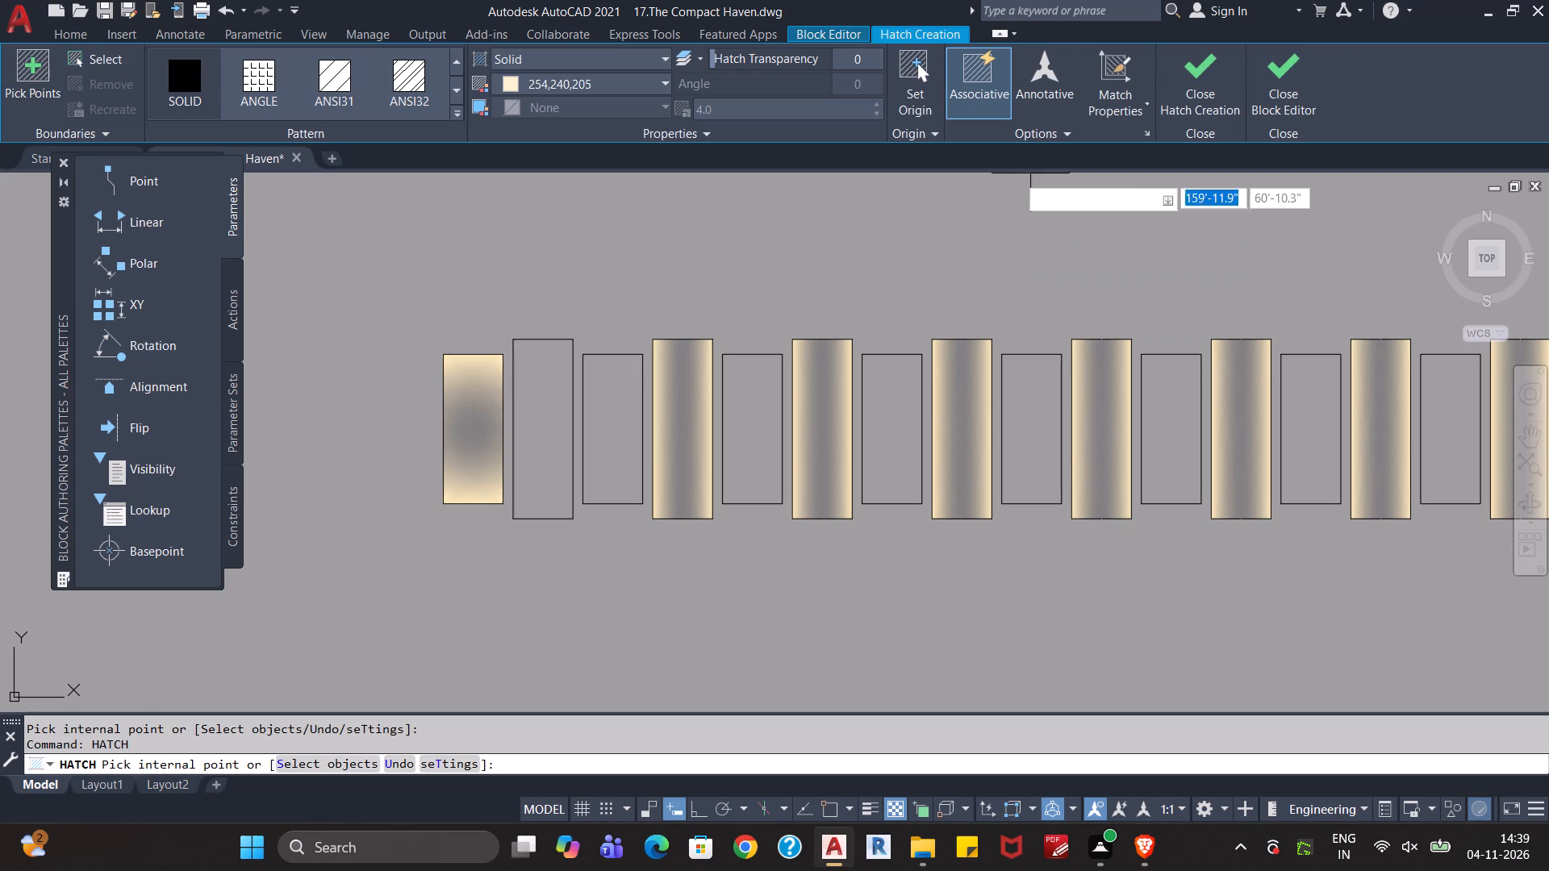
{"action": "left_click", "coordinate": [659, 58]}
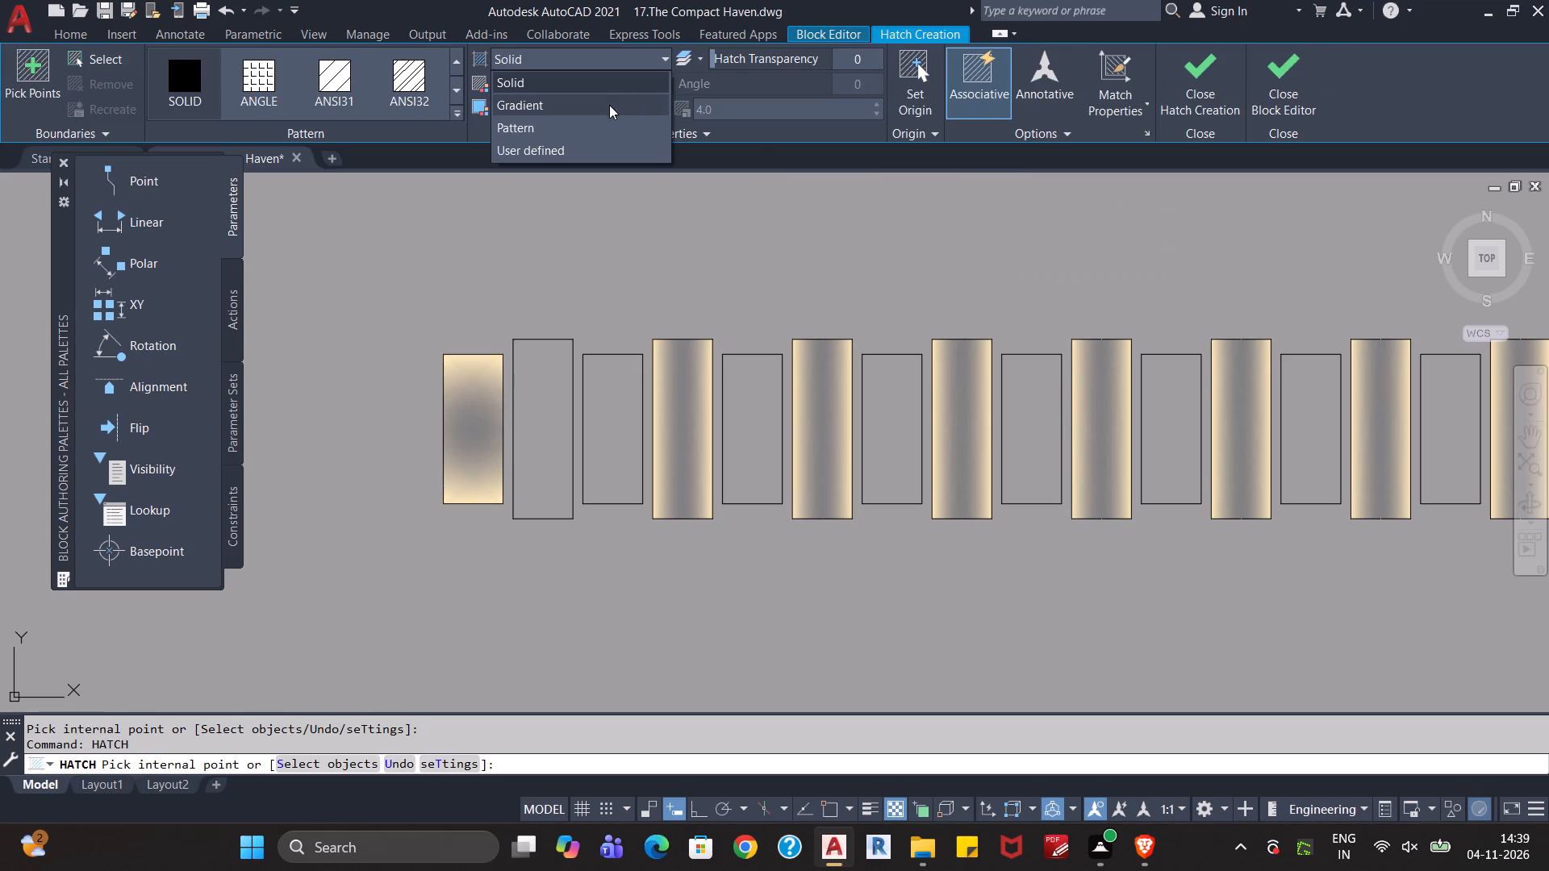
{"action": "left_click", "coordinate": [609, 105]}
{"action": "left_click", "coordinate": [605, 425]}
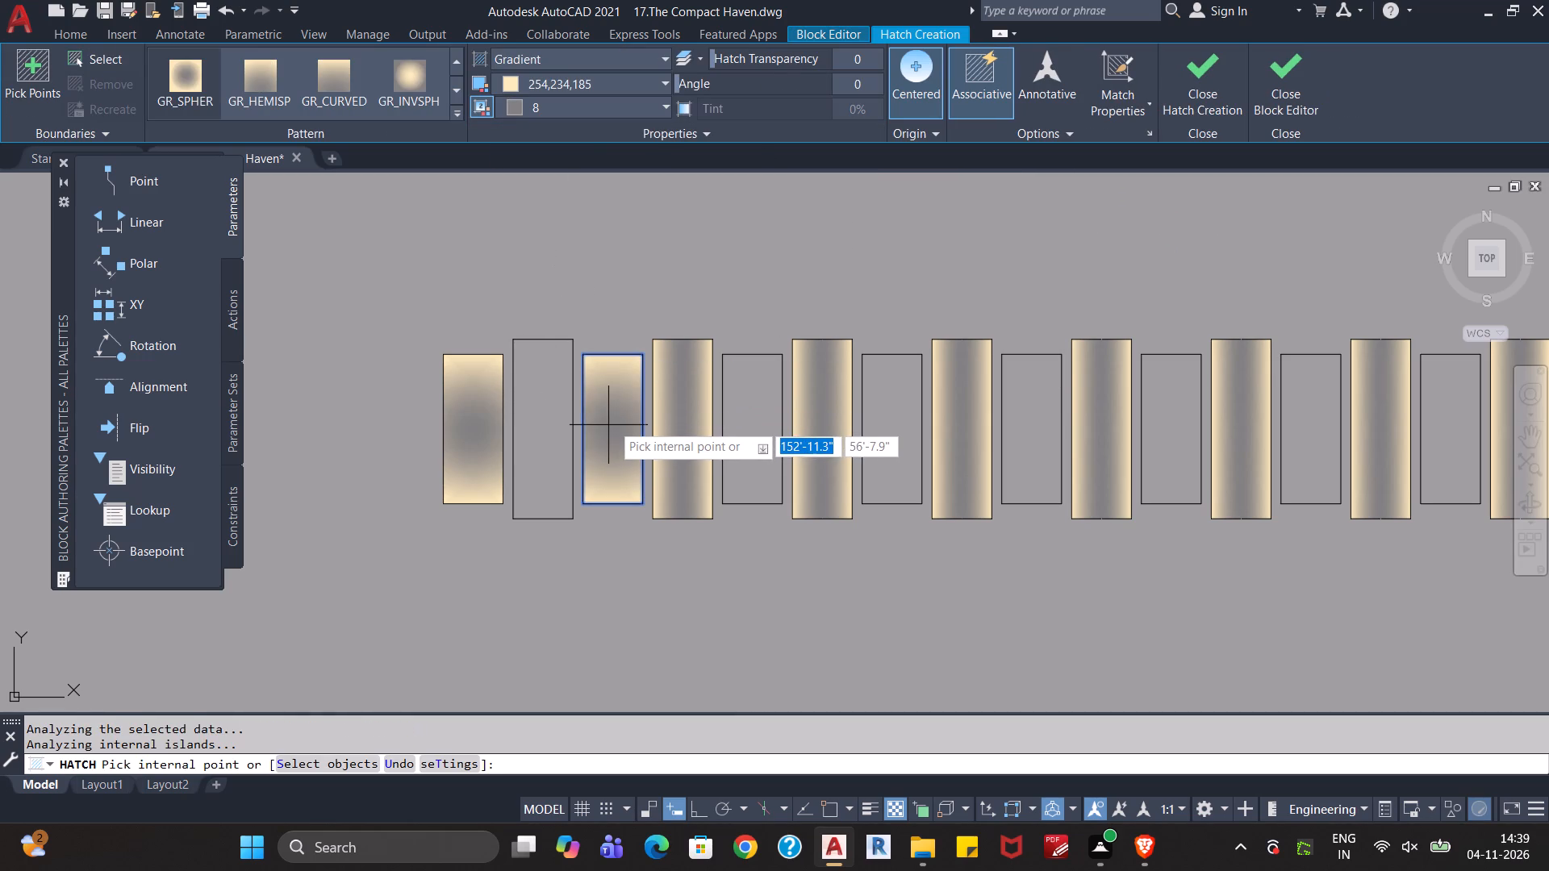
{"action": "left_click", "coordinate": [1182, 103]}
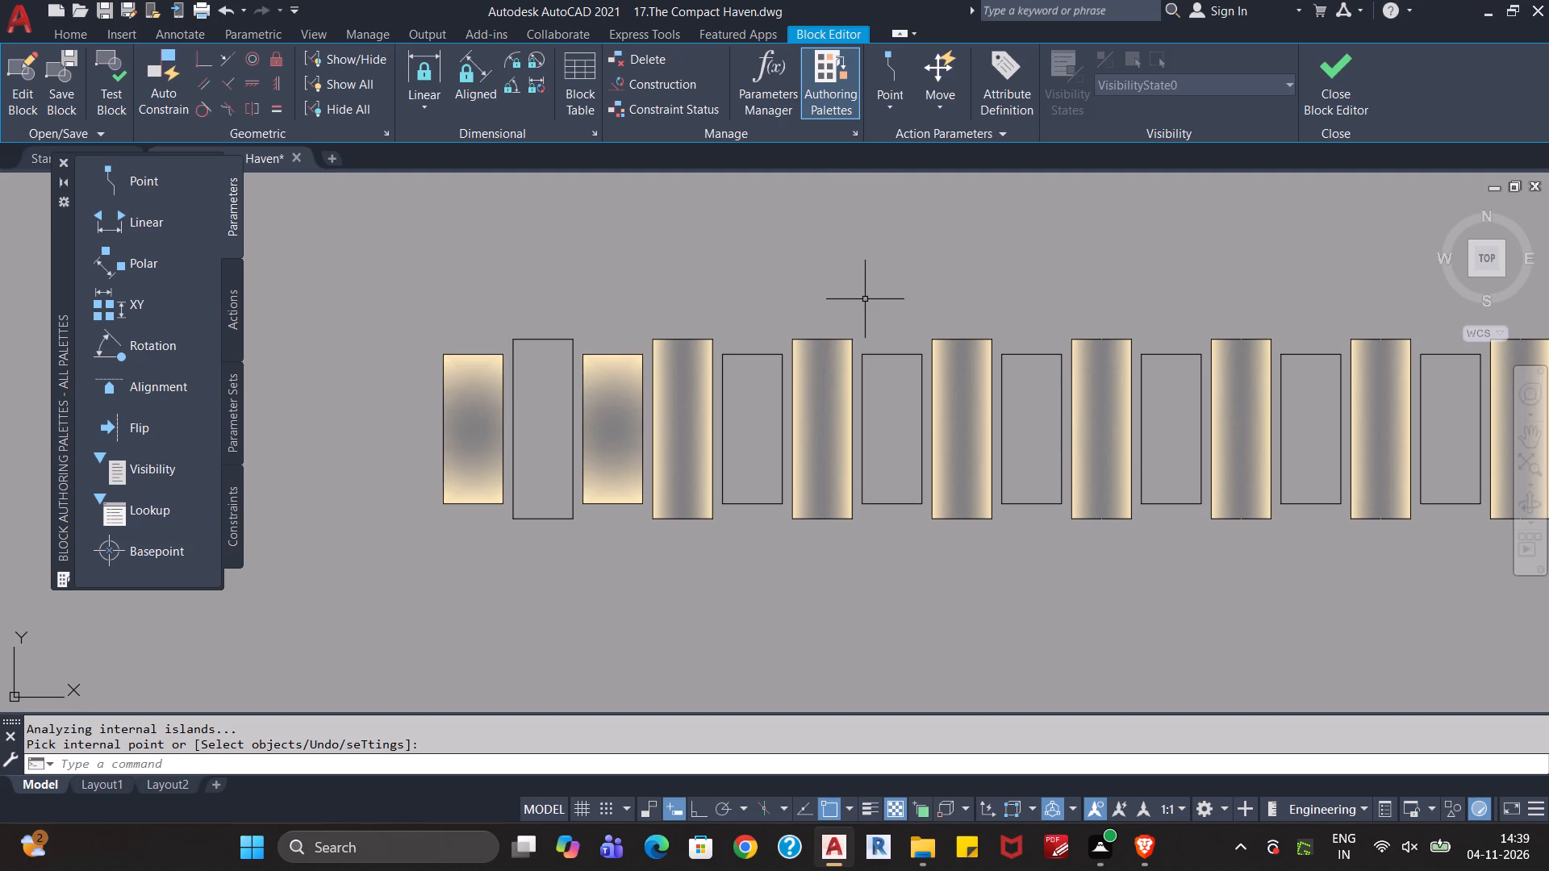
{"action": "left_click", "coordinate": [1326, 92]}
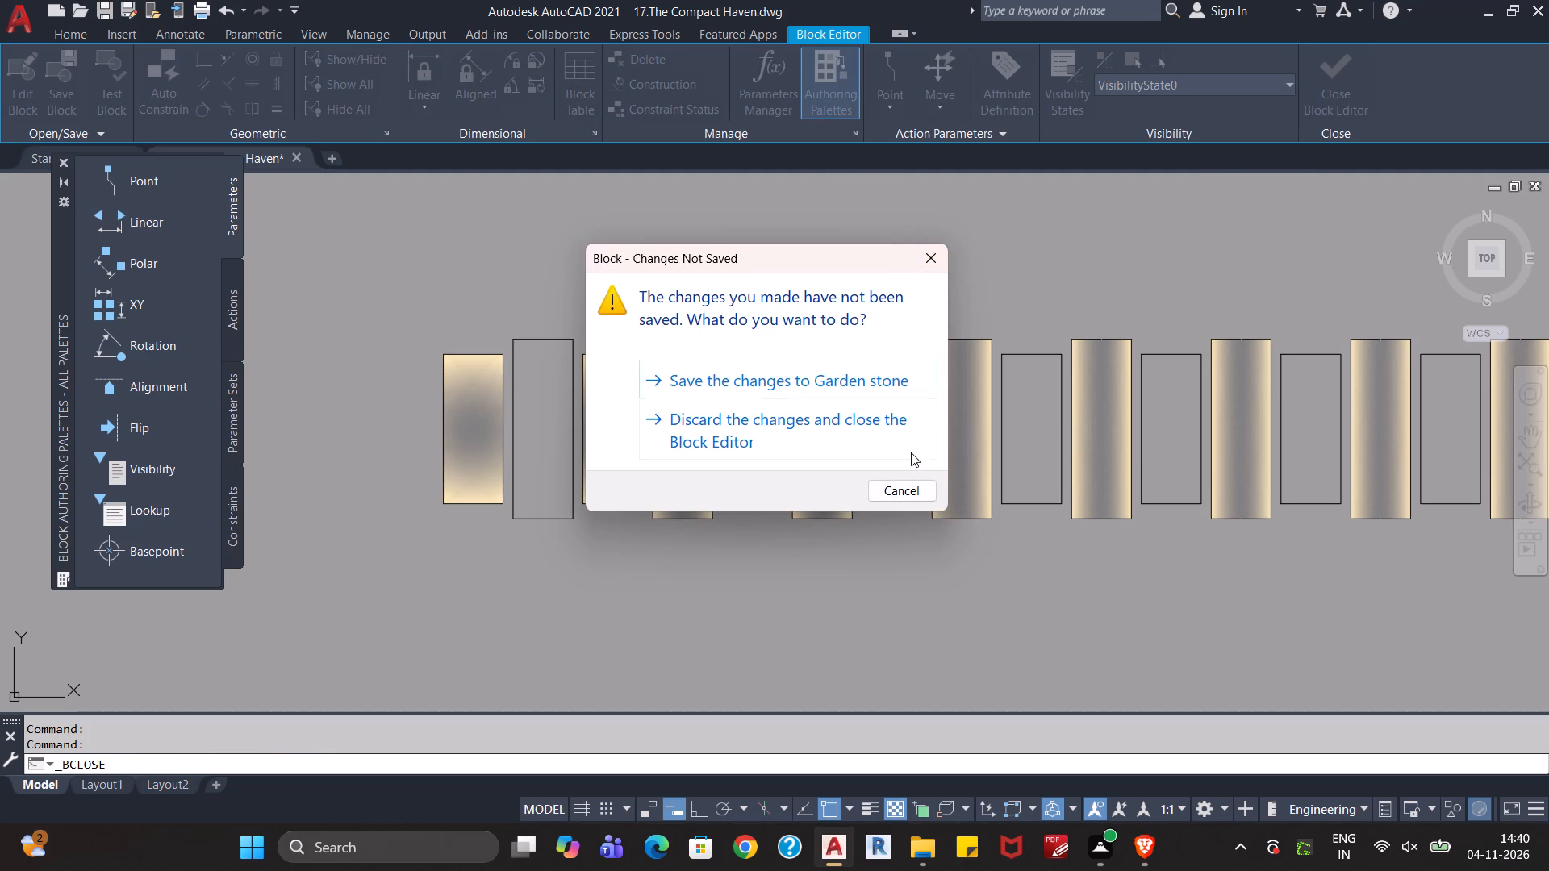
{"action": "left_click", "coordinate": [898, 490]}
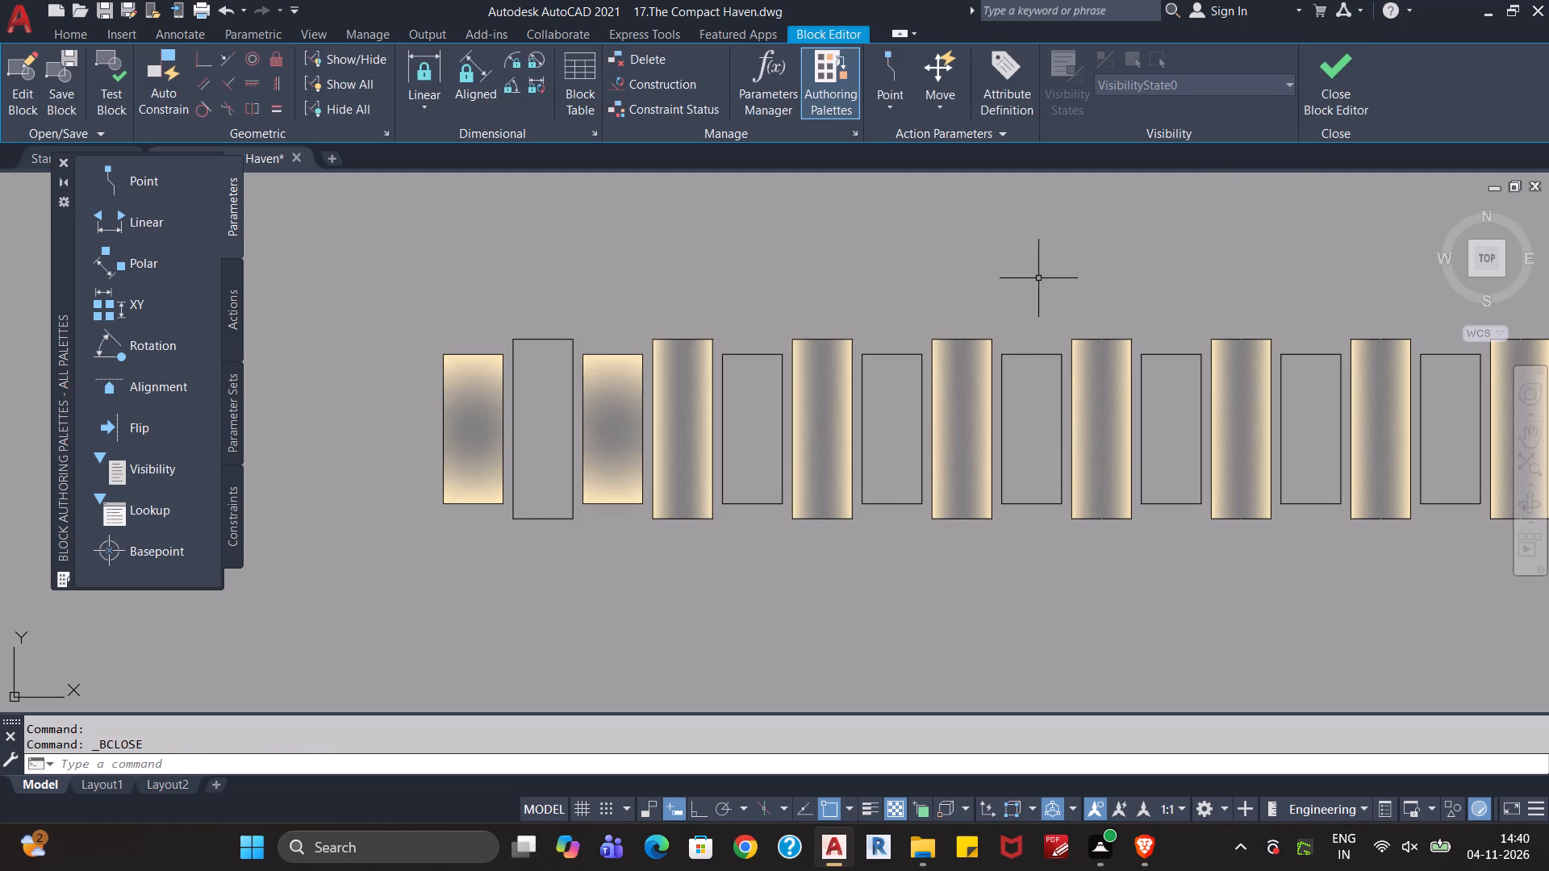
Refill the empty first taller stepping stone with a GR_CYLIN gradient hatch in 254,234,185 and grey 8.
{"action": "type", "text": "ha"}
{"action": "key", "text": "Return"}
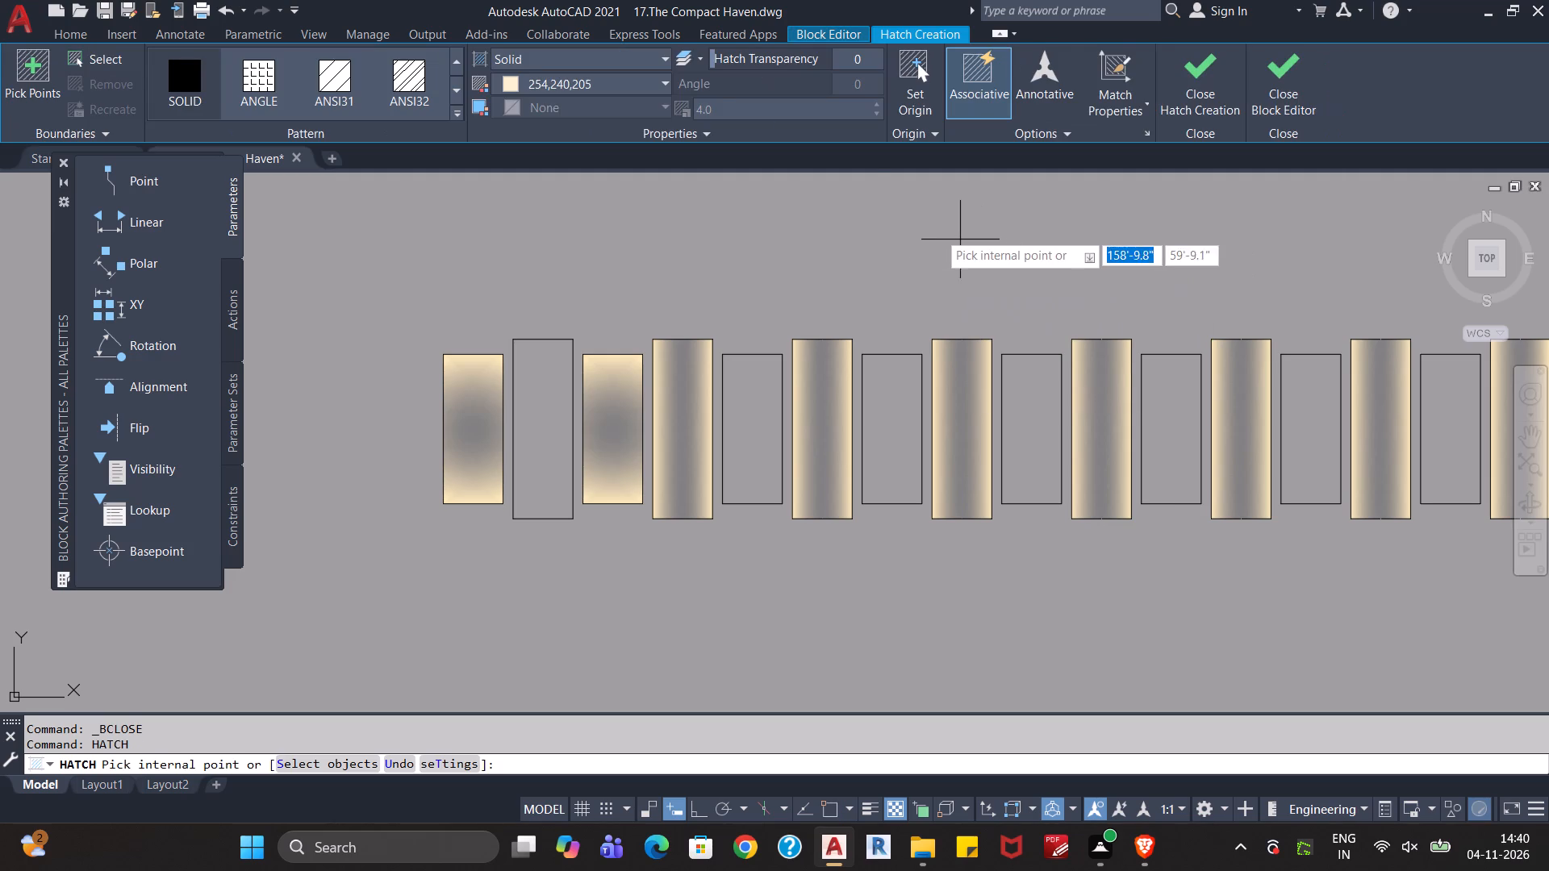
{"action": "left_click", "coordinate": [653, 64]}
{"action": "left_click", "coordinate": [618, 107]}
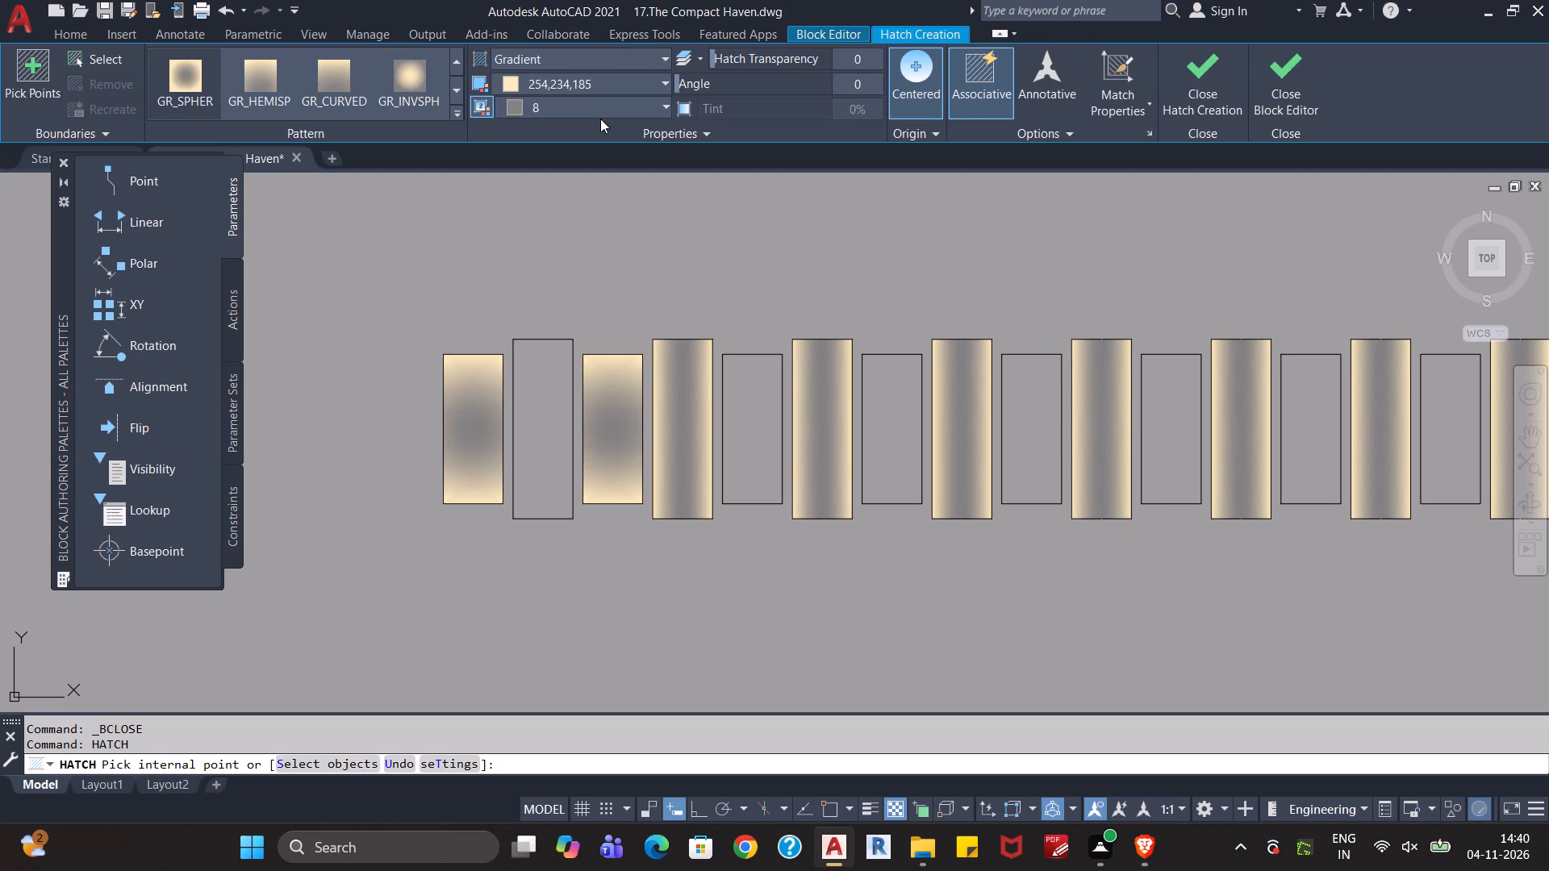
{"action": "left_click", "coordinate": [453, 109]}
{"action": "scroll", "coordinate": [278, 156], "scroll_direction": "up", "scroll_amount": 1}
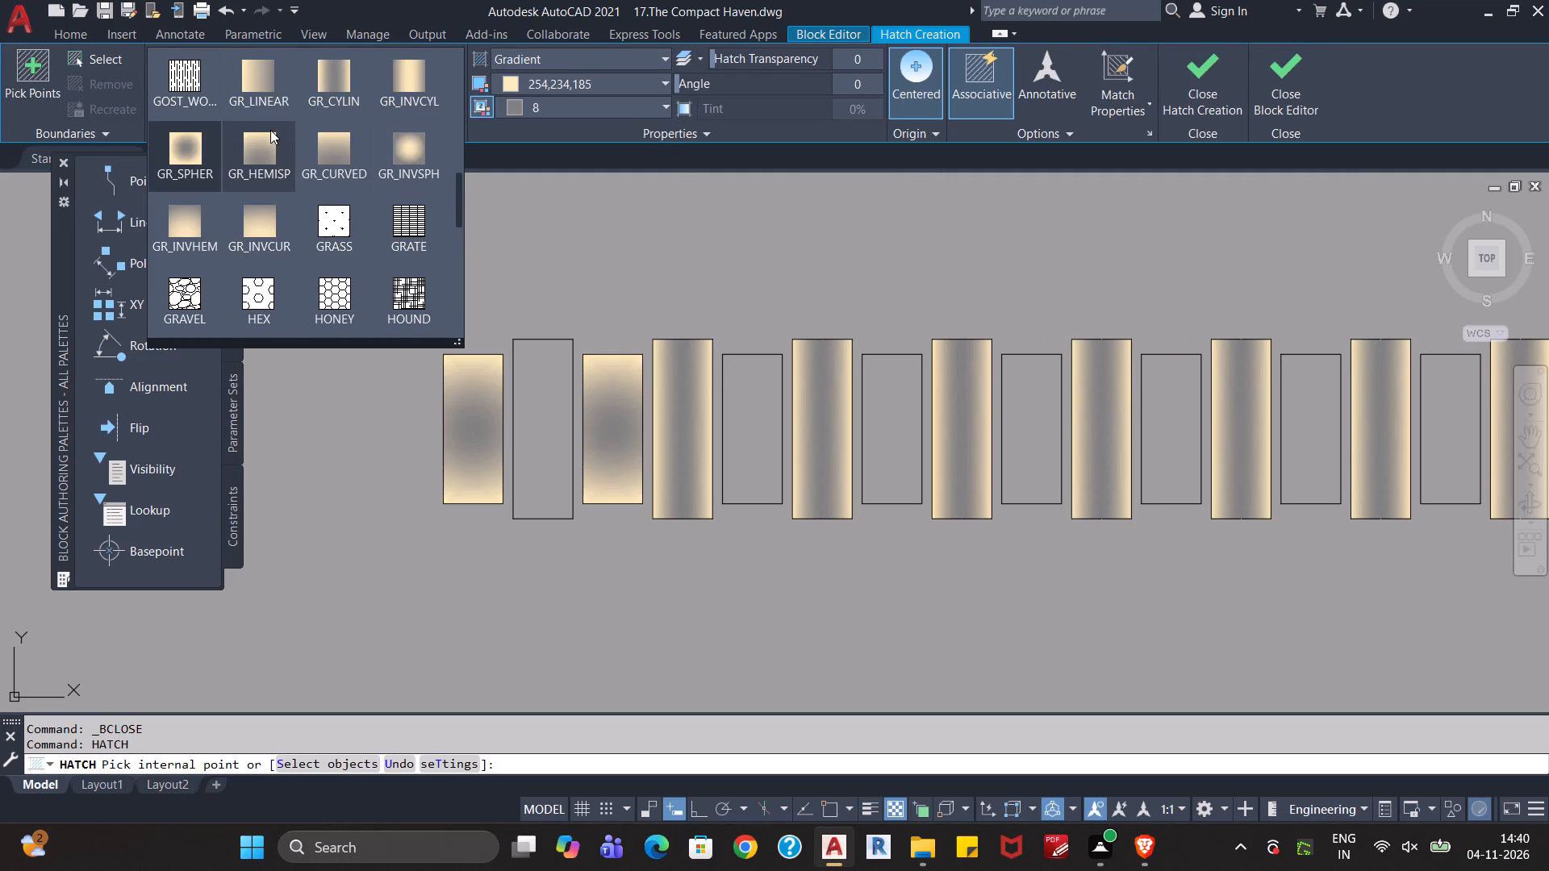
{"action": "scroll", "coordinate": [270, 130], "scroll_direction": "up", "scroll_amount": 1}
{"action": "left_click", "coordinate": [319, 142]}
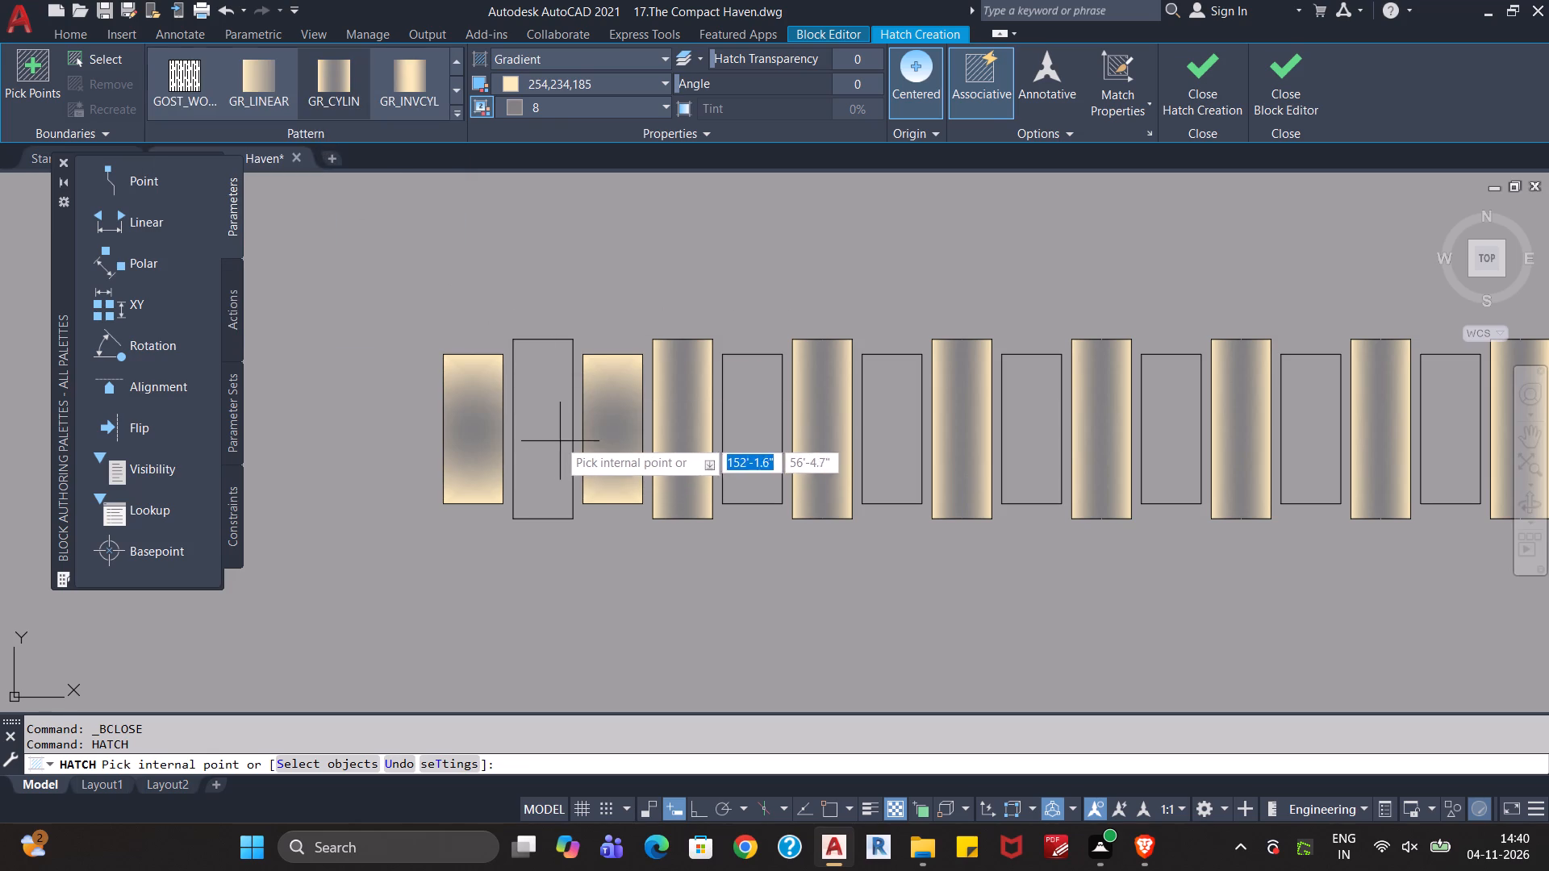
{"action": "left_click", "coordinate": [551, 436]}
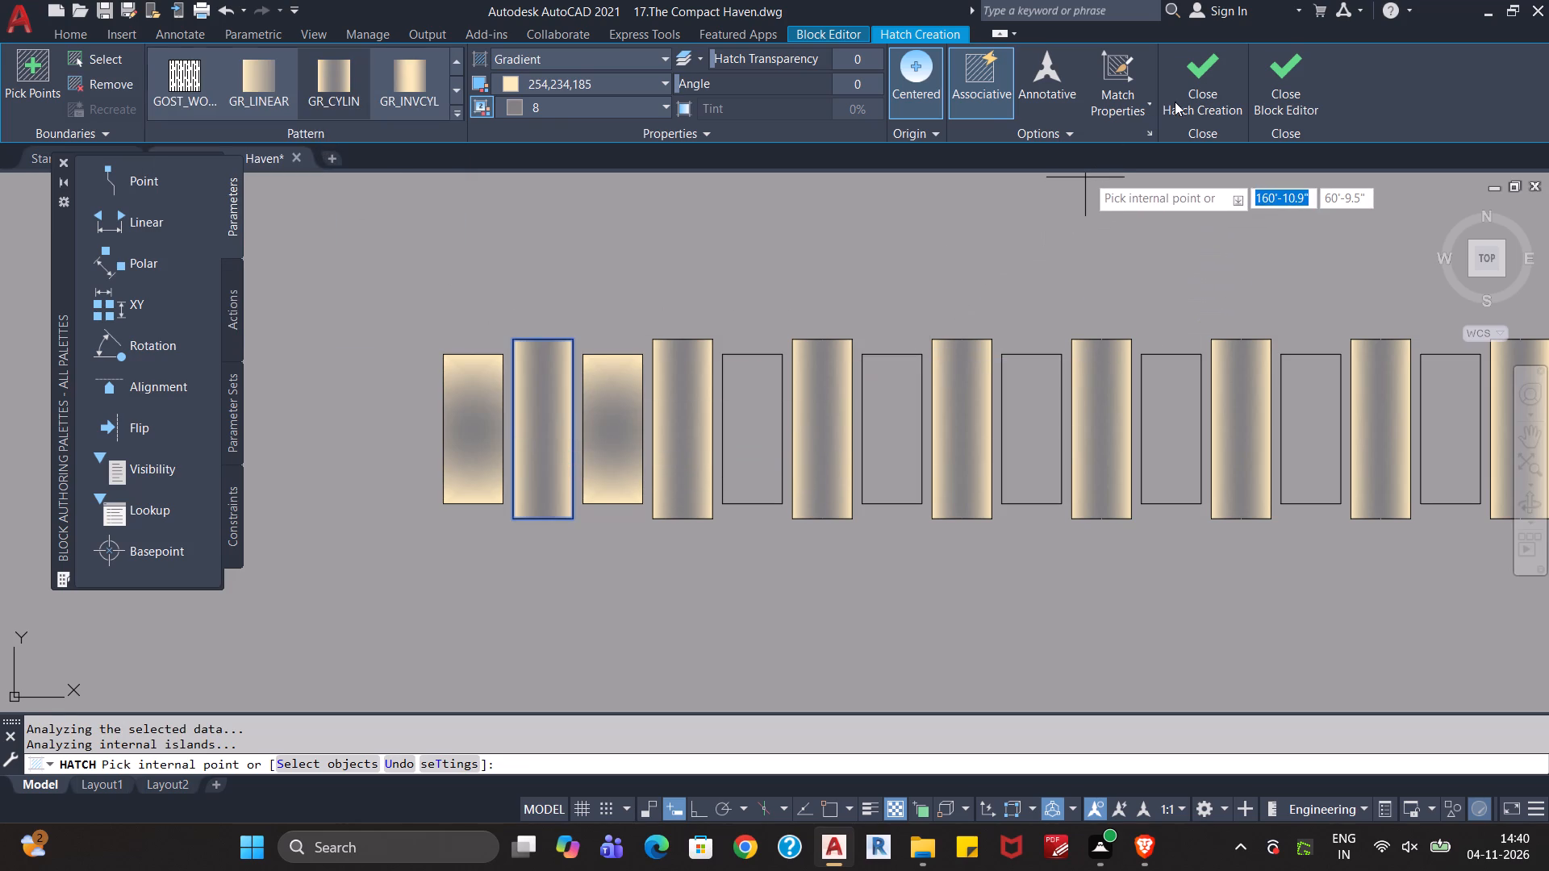
{"action": "left_click", "coordinate": [1176, 100]}
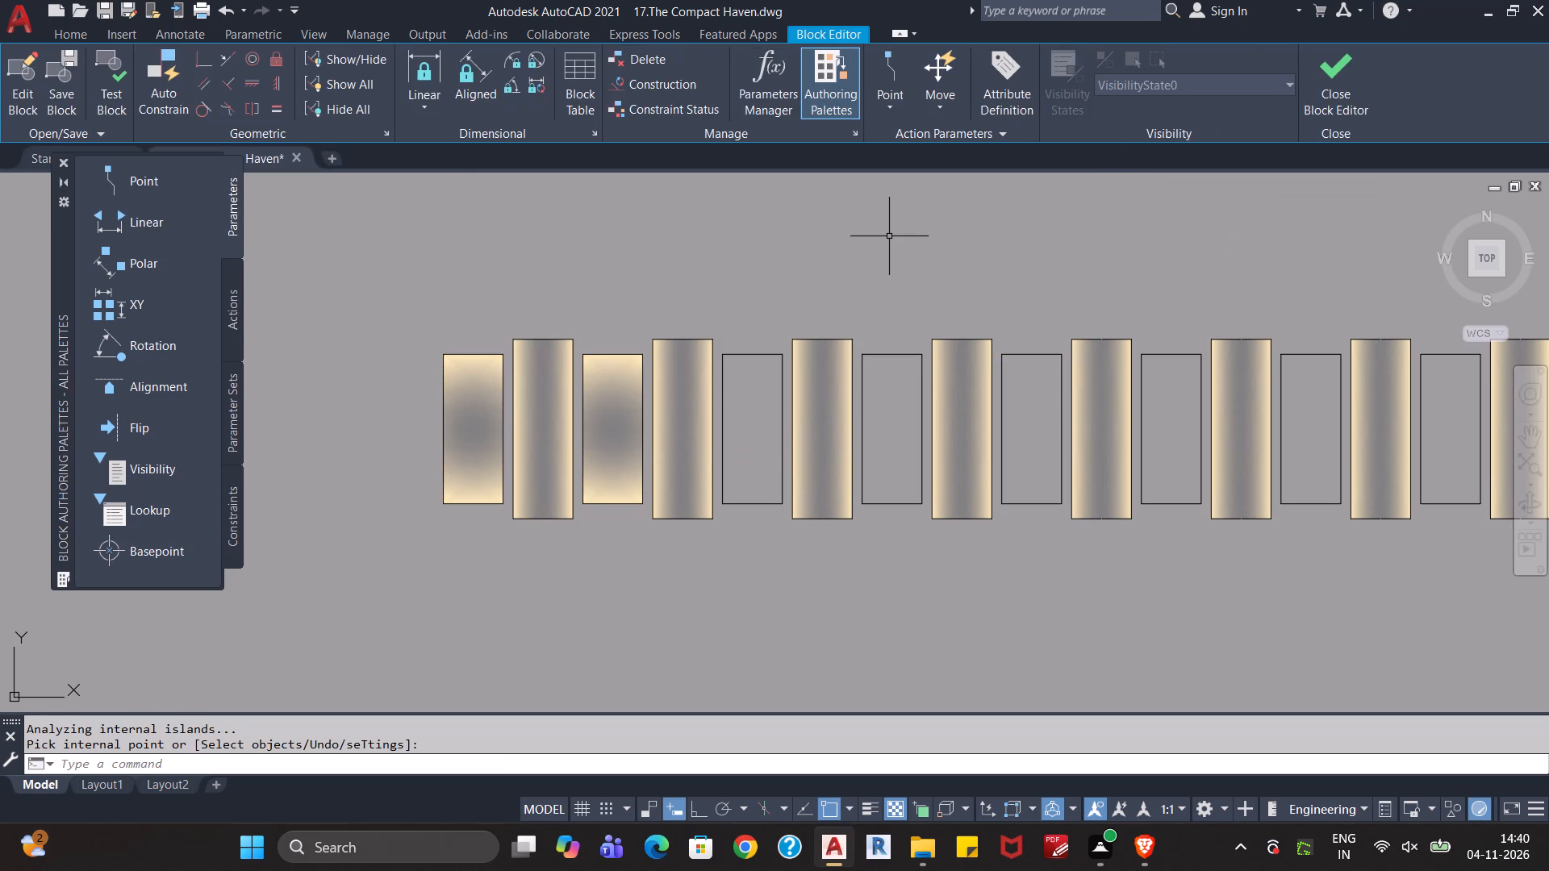
Fill the third shorter stepping stone of the row with its own GR_SPHER gradient hatch in 254,234,185 and grey 8.
{"action": "type", "text": "ha"}
{"action": "key", "text": "Return"}
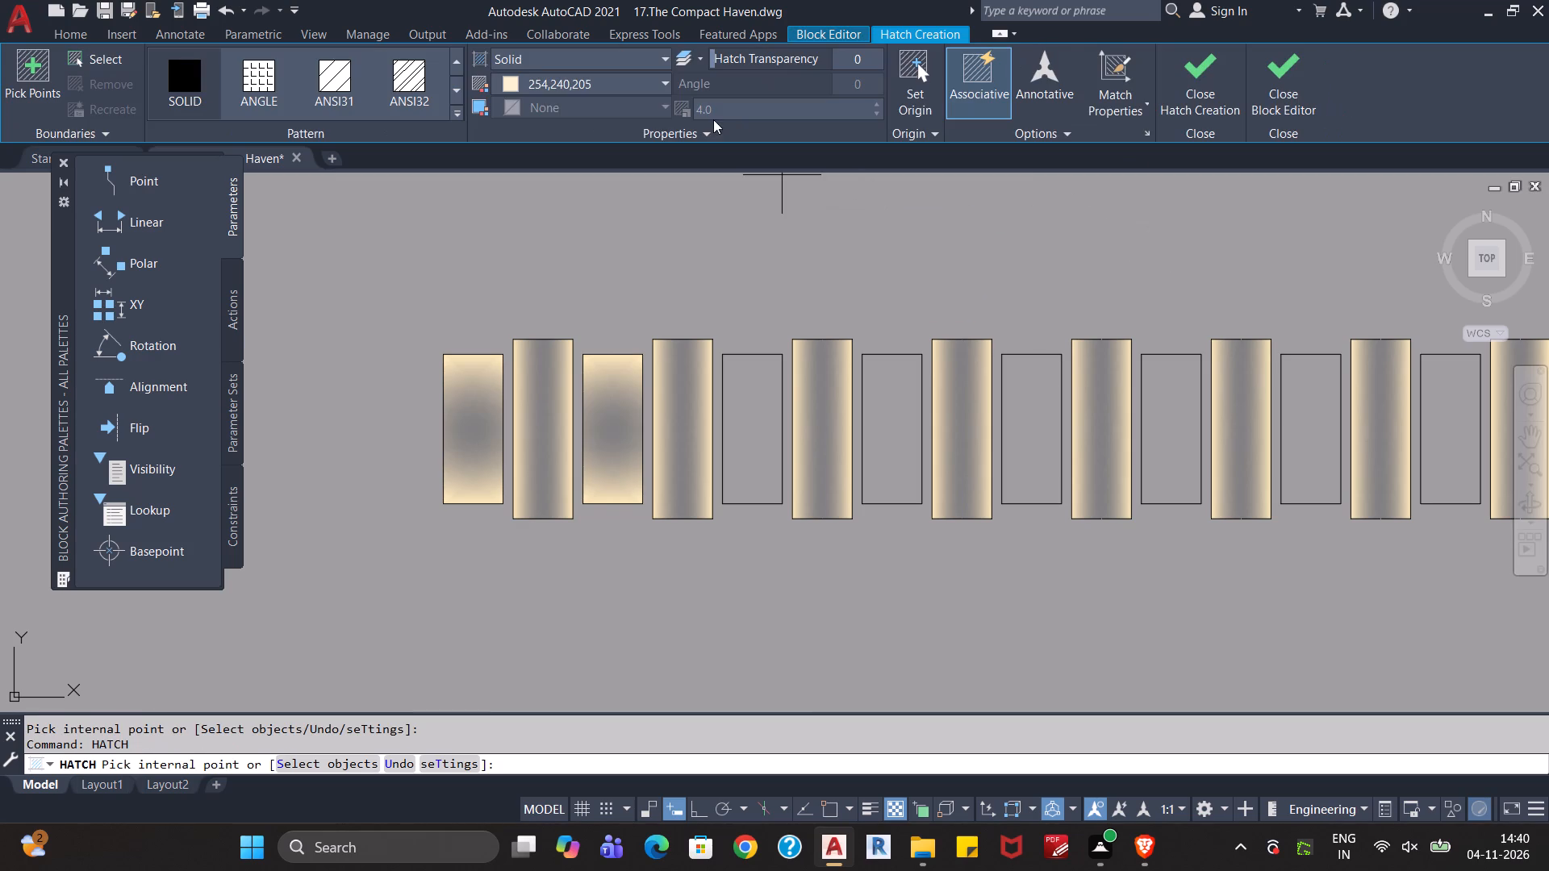
{"action": "left_click", "coordinate": [662, 65]}
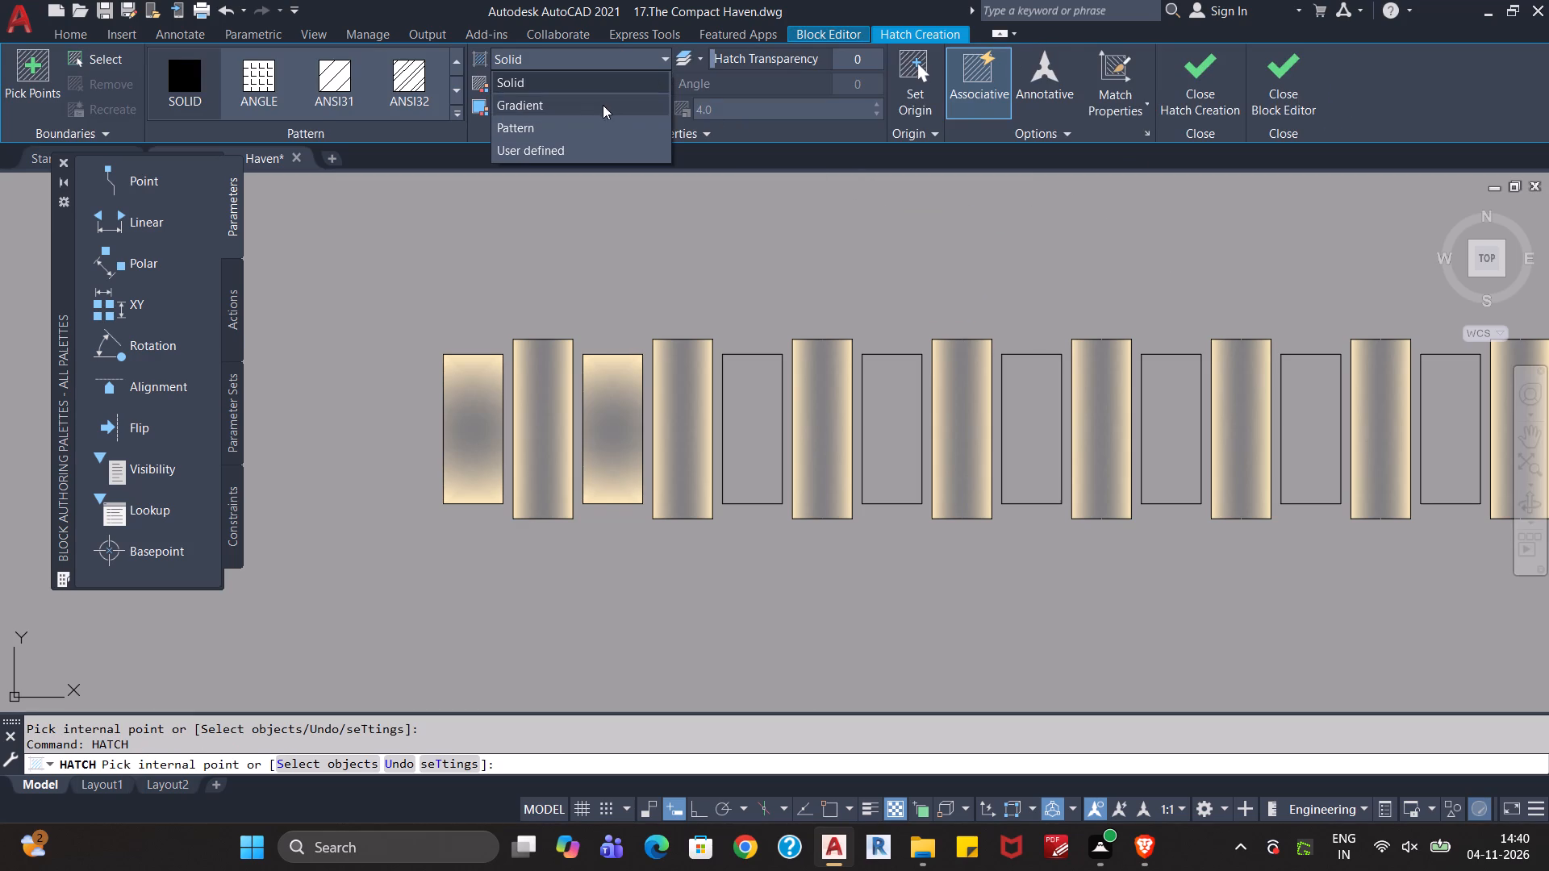
{"action": "left_click", "coordinate": [603, 105]}
{"action": "left_click", "coordinate": [635, 88]}
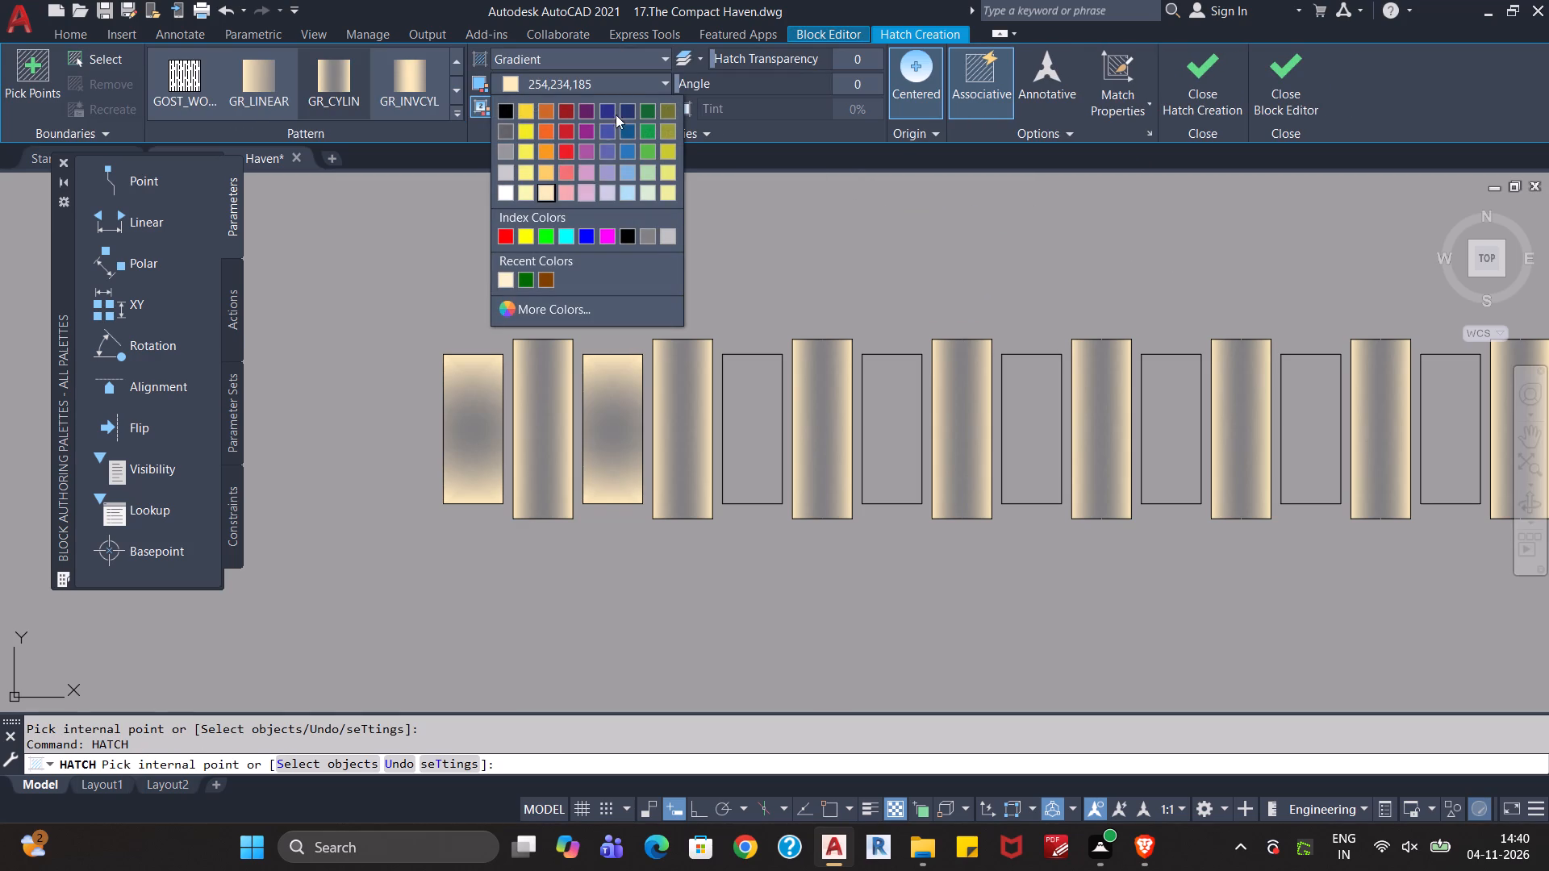
{"action": "left_click", "coordinate": [632, 85]}
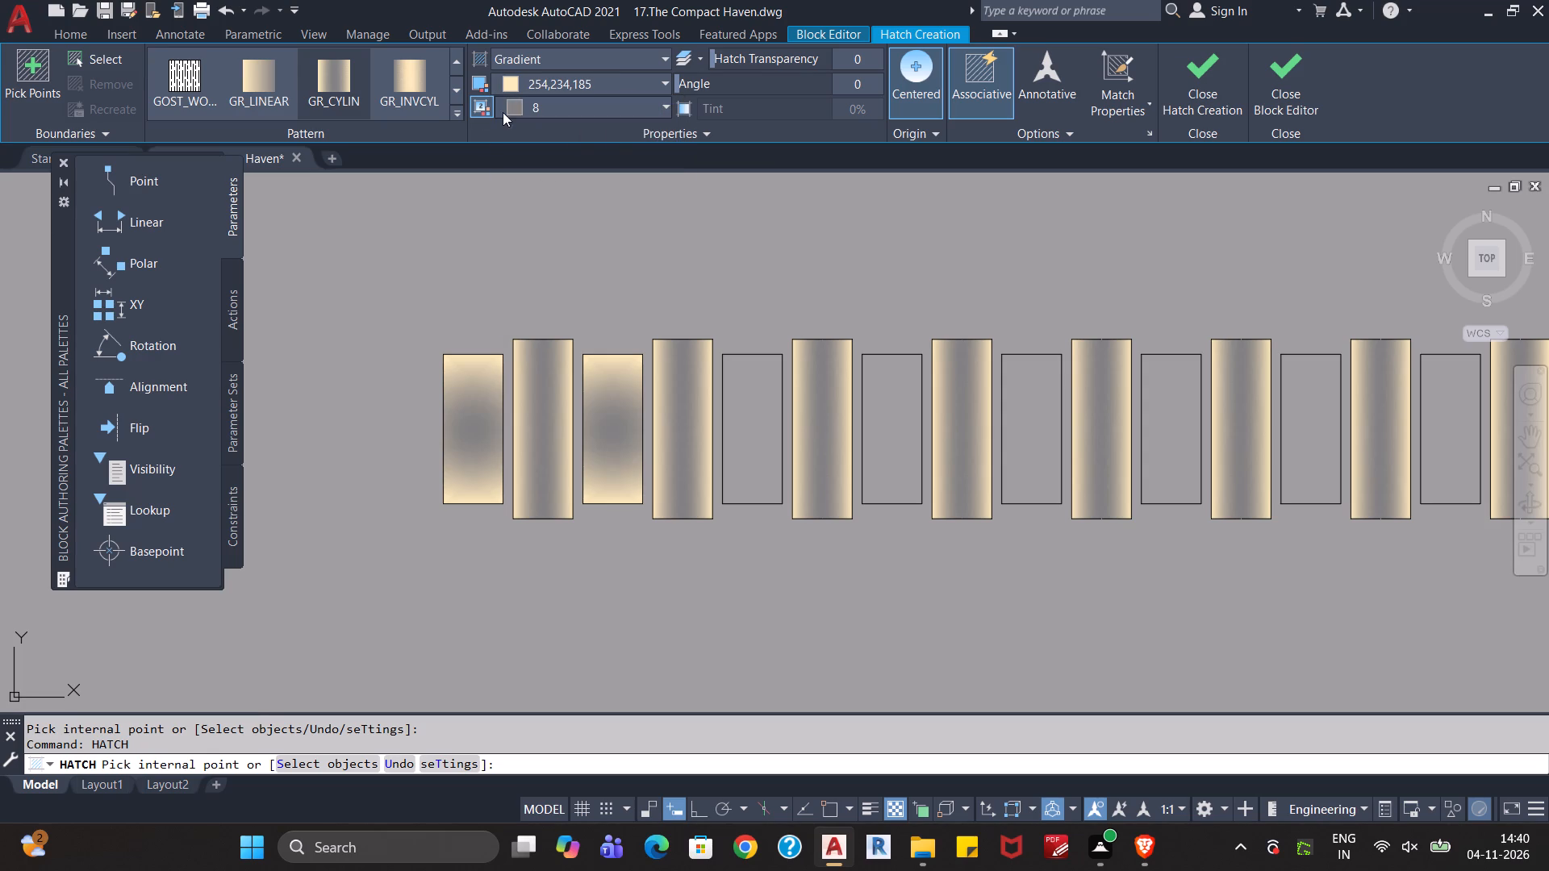
{"action": "left_click", "coordinate": [457, 111]}
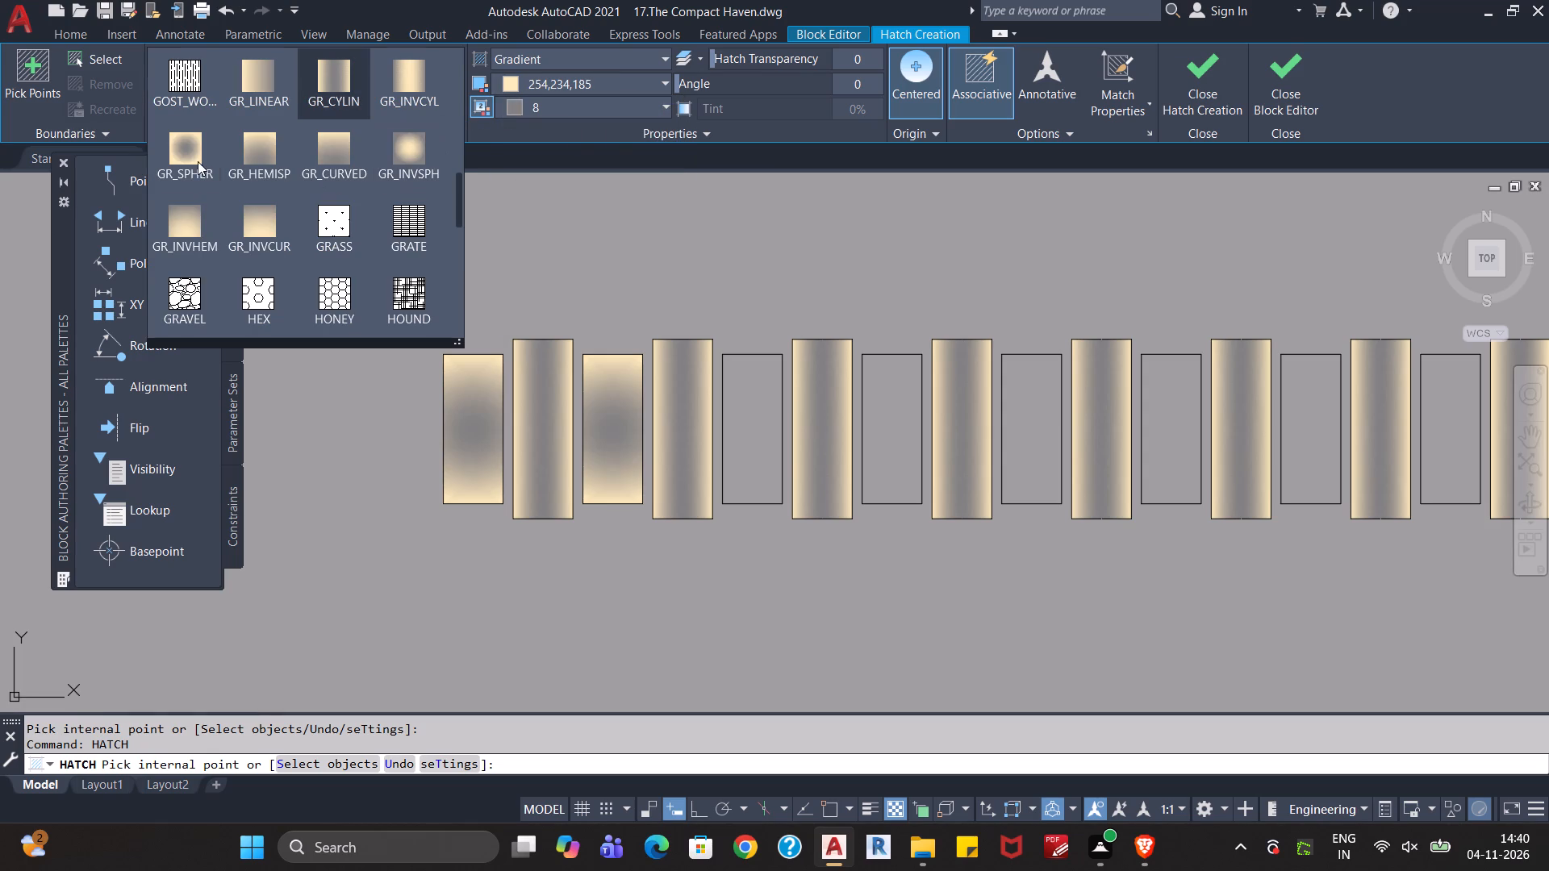
{"action": "left_click", "coordinate": [198, 161]}
{"action": "left_click", "coordinate": [737, 420]}
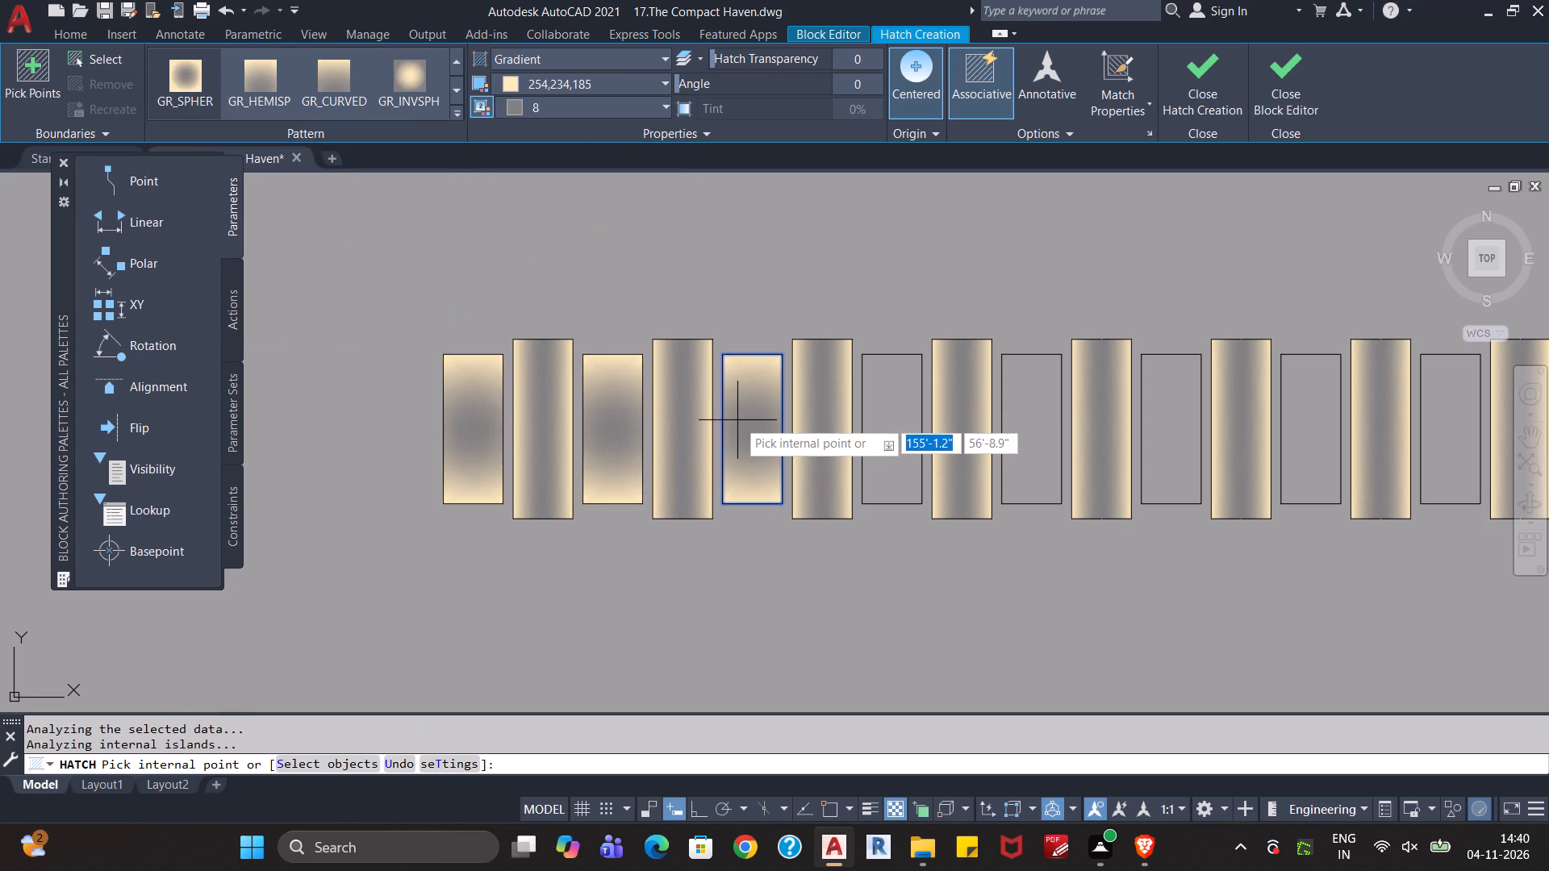
{"action": "left_click", "coordinate": [1203, 93]}
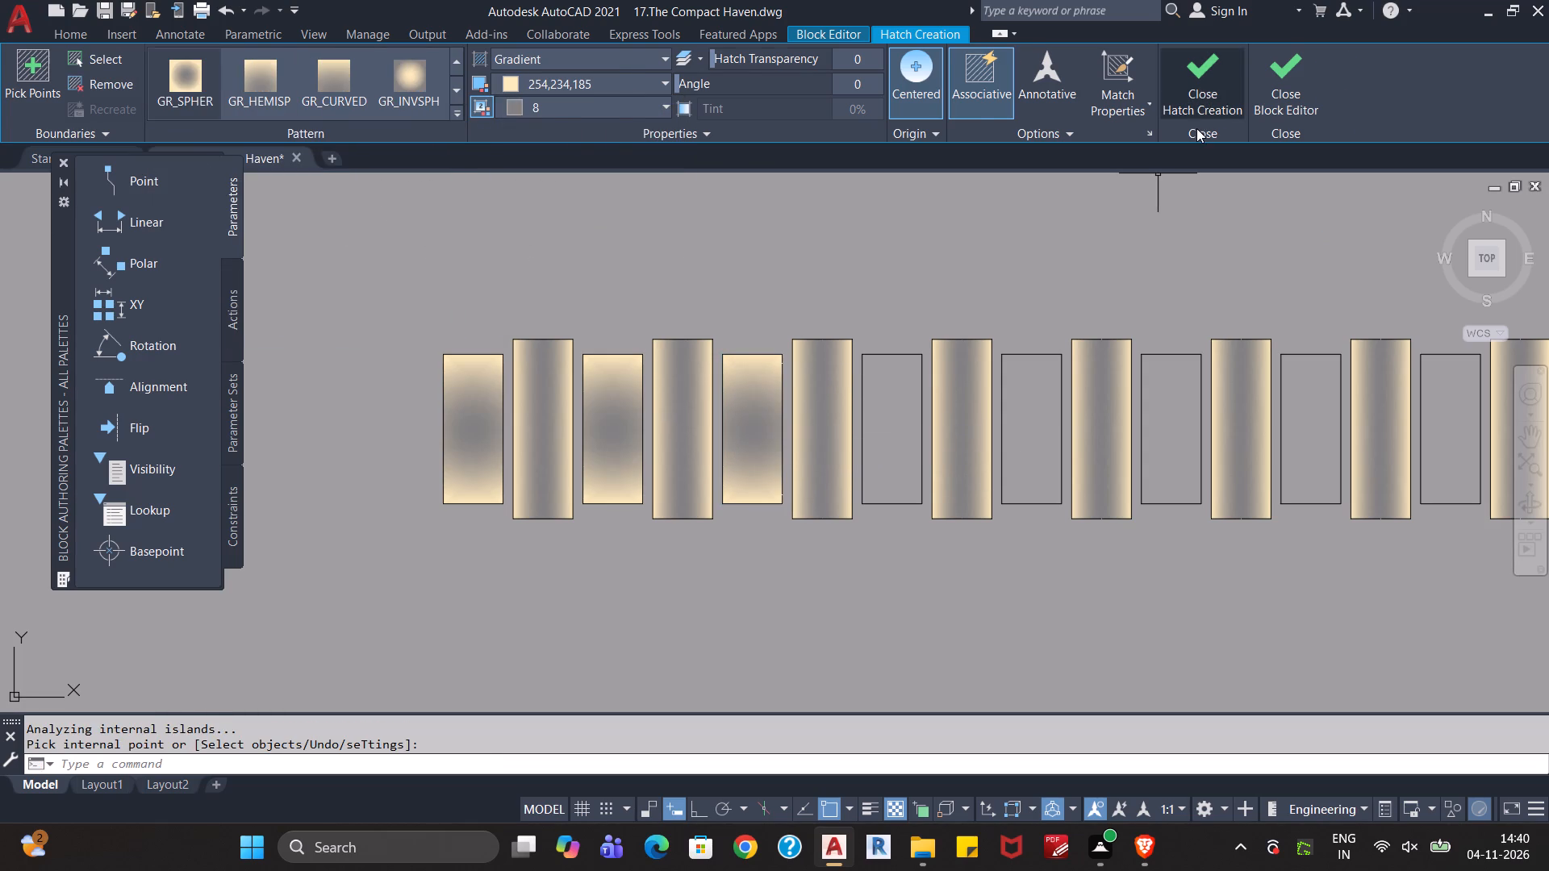
Fill the fourth shorter stepping stone with a separate GR_SPHER gradient hatch in 254,234,185 and grey 8.
{"action": "key", "text": "h"}
{"action": "key", "text": "a"}
{"action": "key", "text": "Return"}
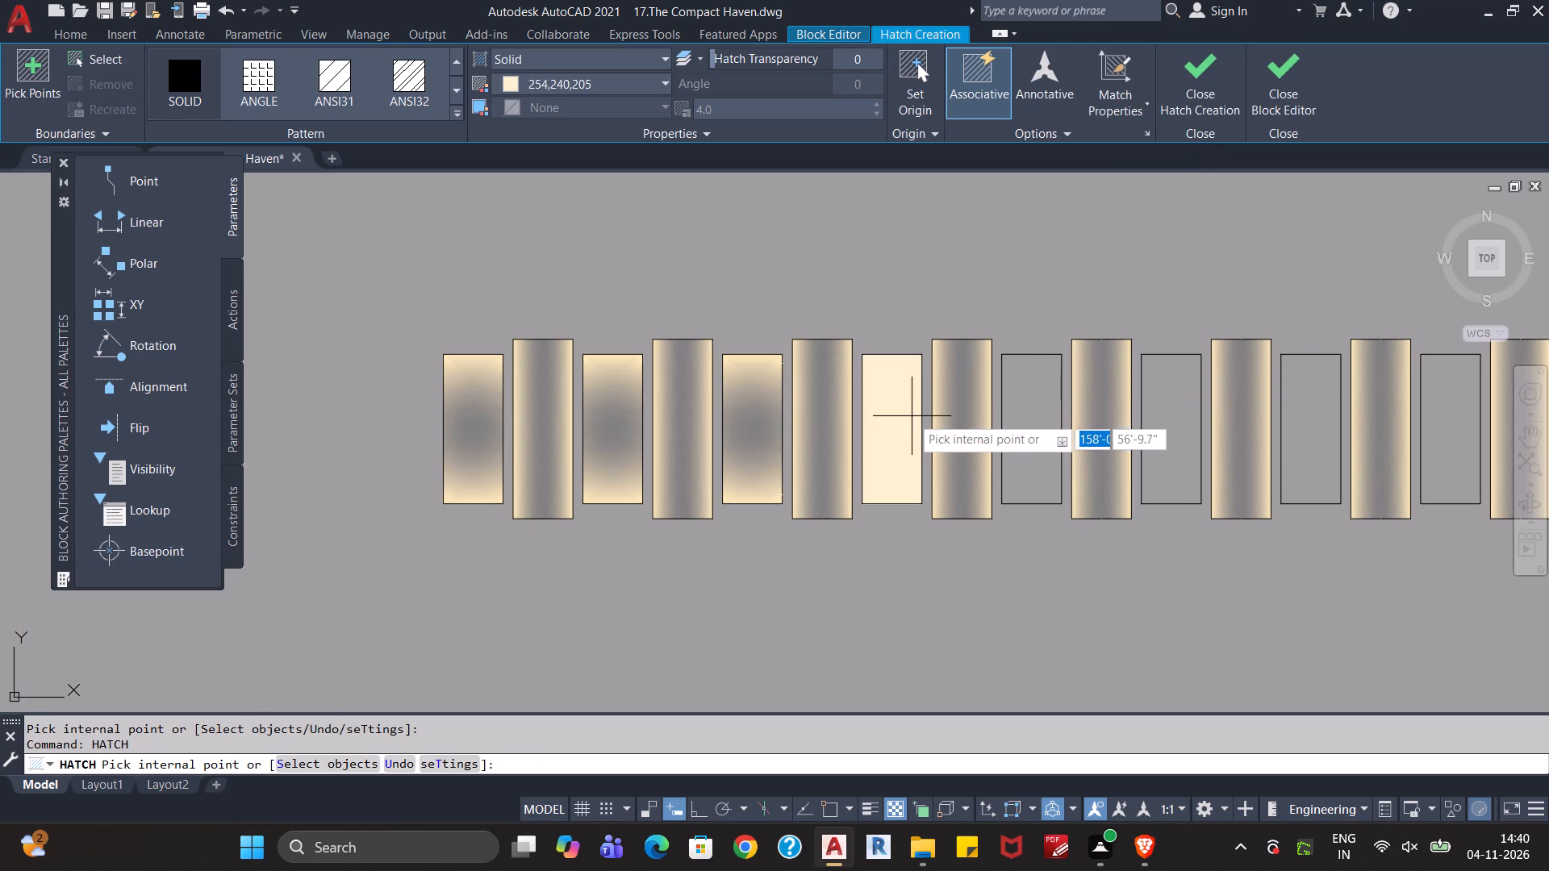
{"action": "left_click", "coordinate": [659, 60]}
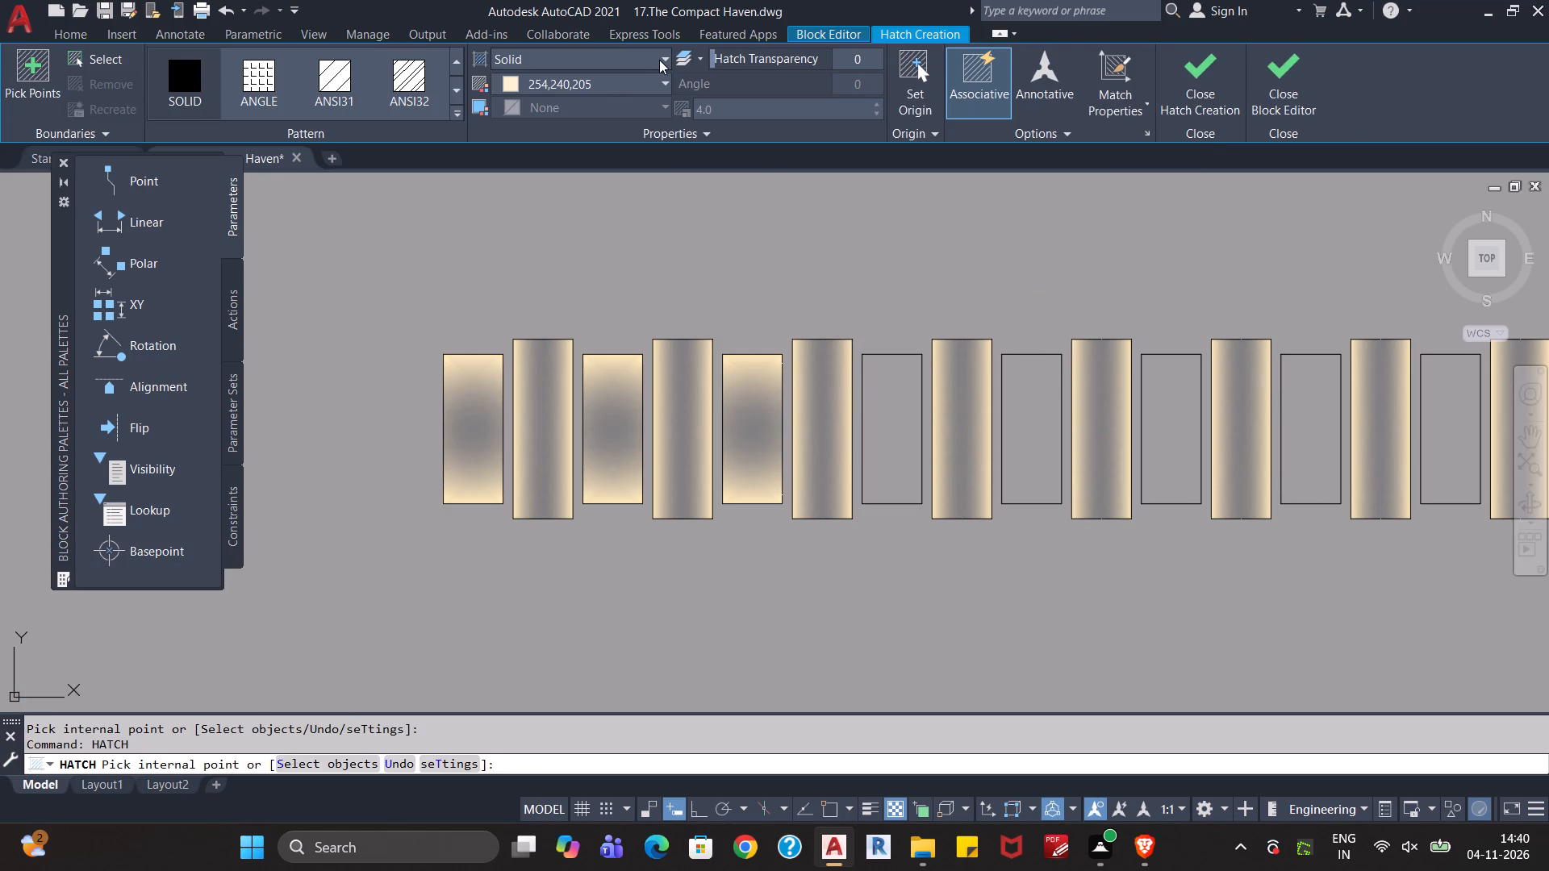
{"action": "left_click", "coordinate": [628, 101]}
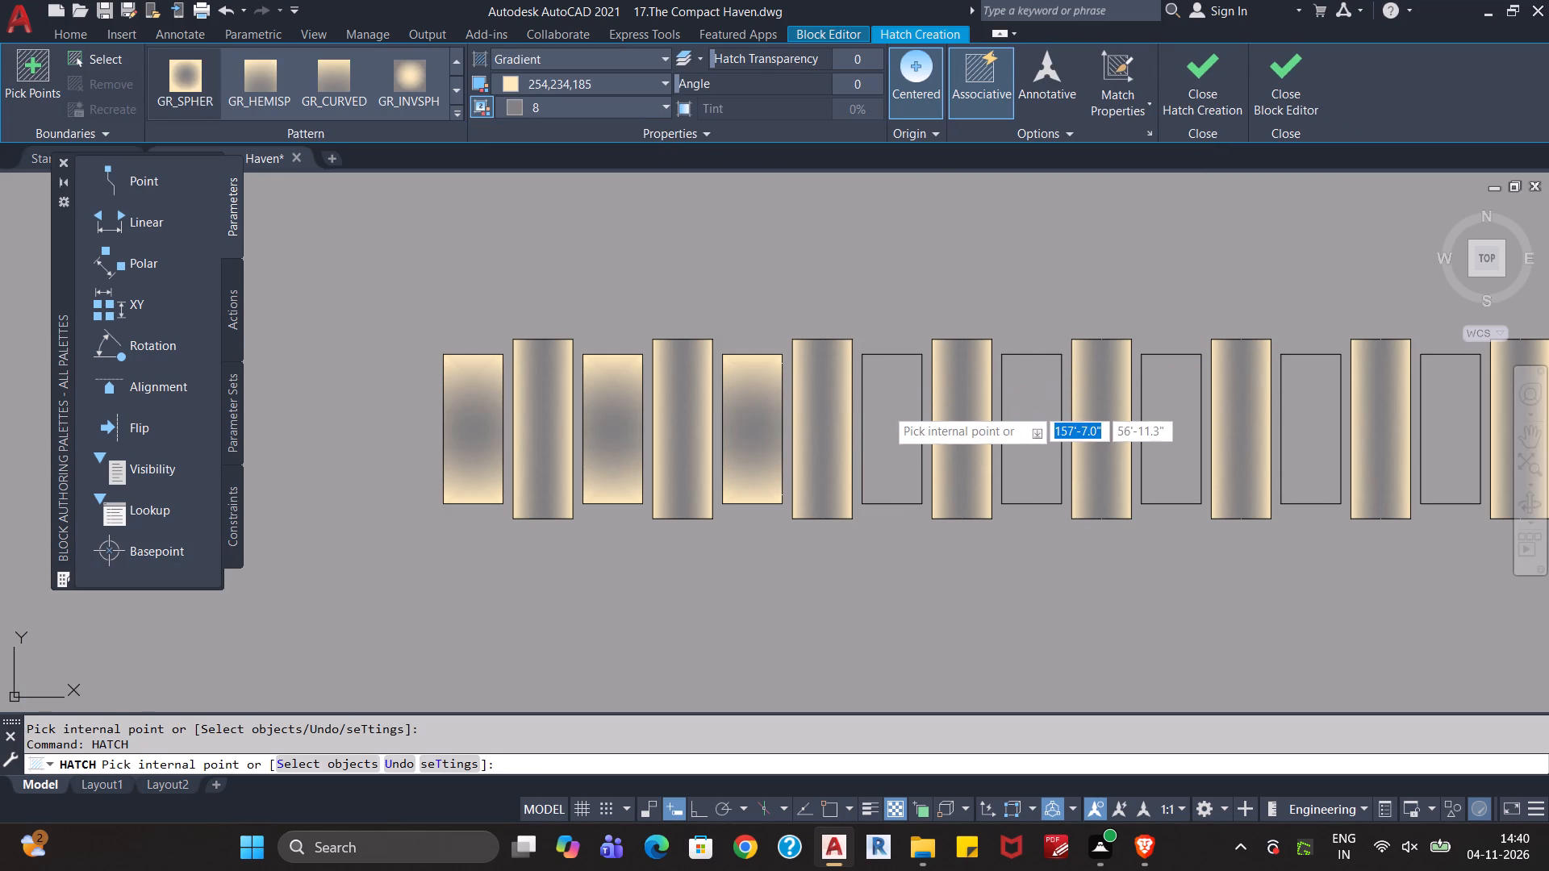
{"action": "left_click", "coordinate": [886, 408]}
{"action": "left_click", "coordinate": [1190, 107]}
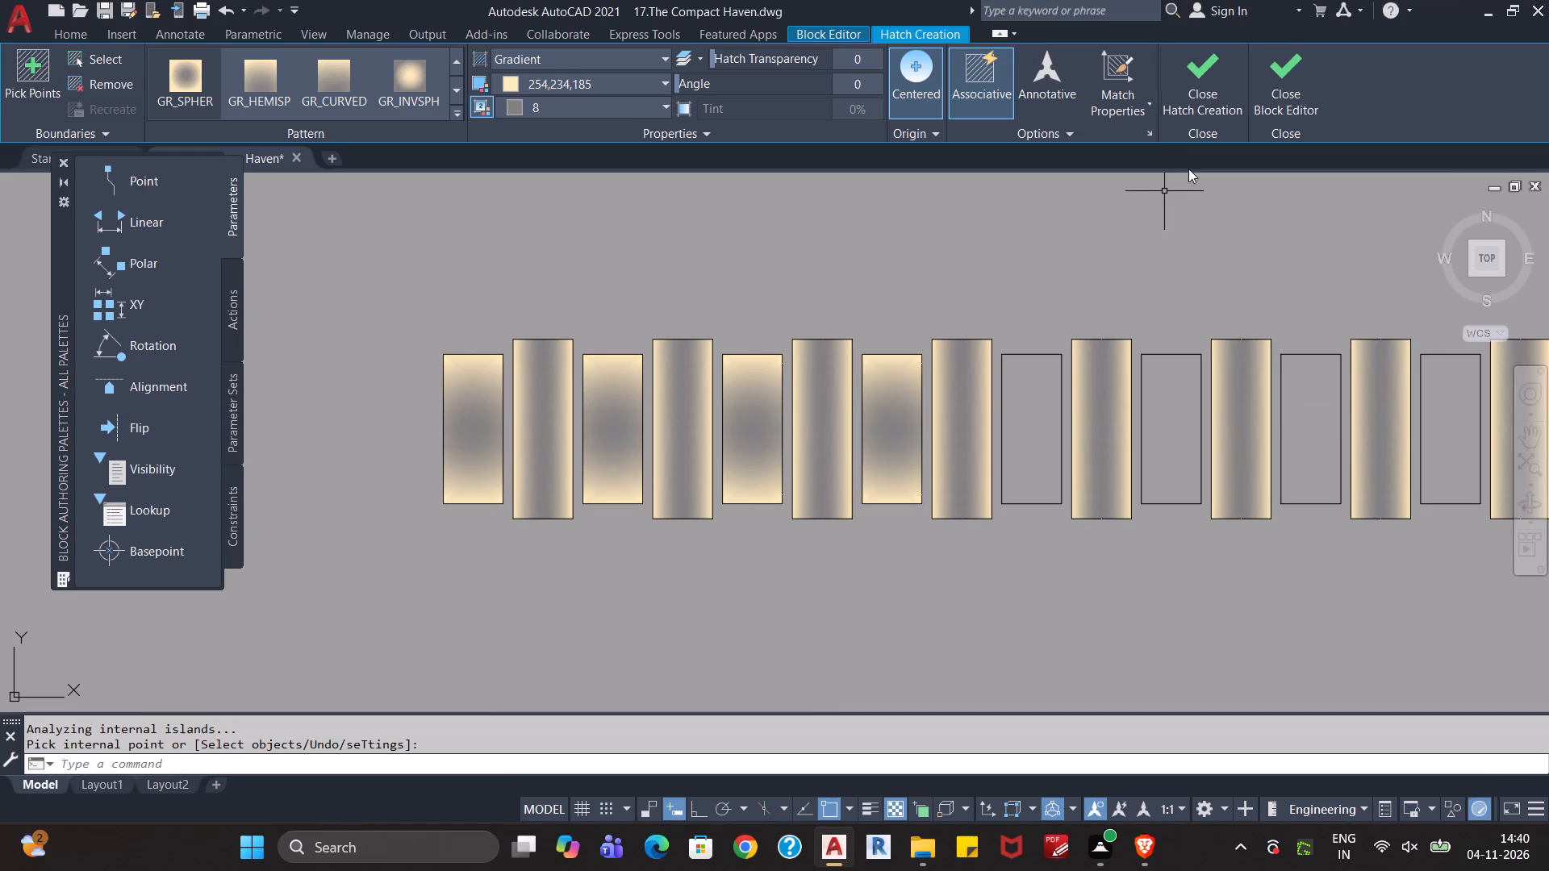
Fill the fifth shorter stepping stone with a separate GR_SPHER gradient hatch in 254,234,185 and grey 8.
{"action": "type", "text": "ha"}
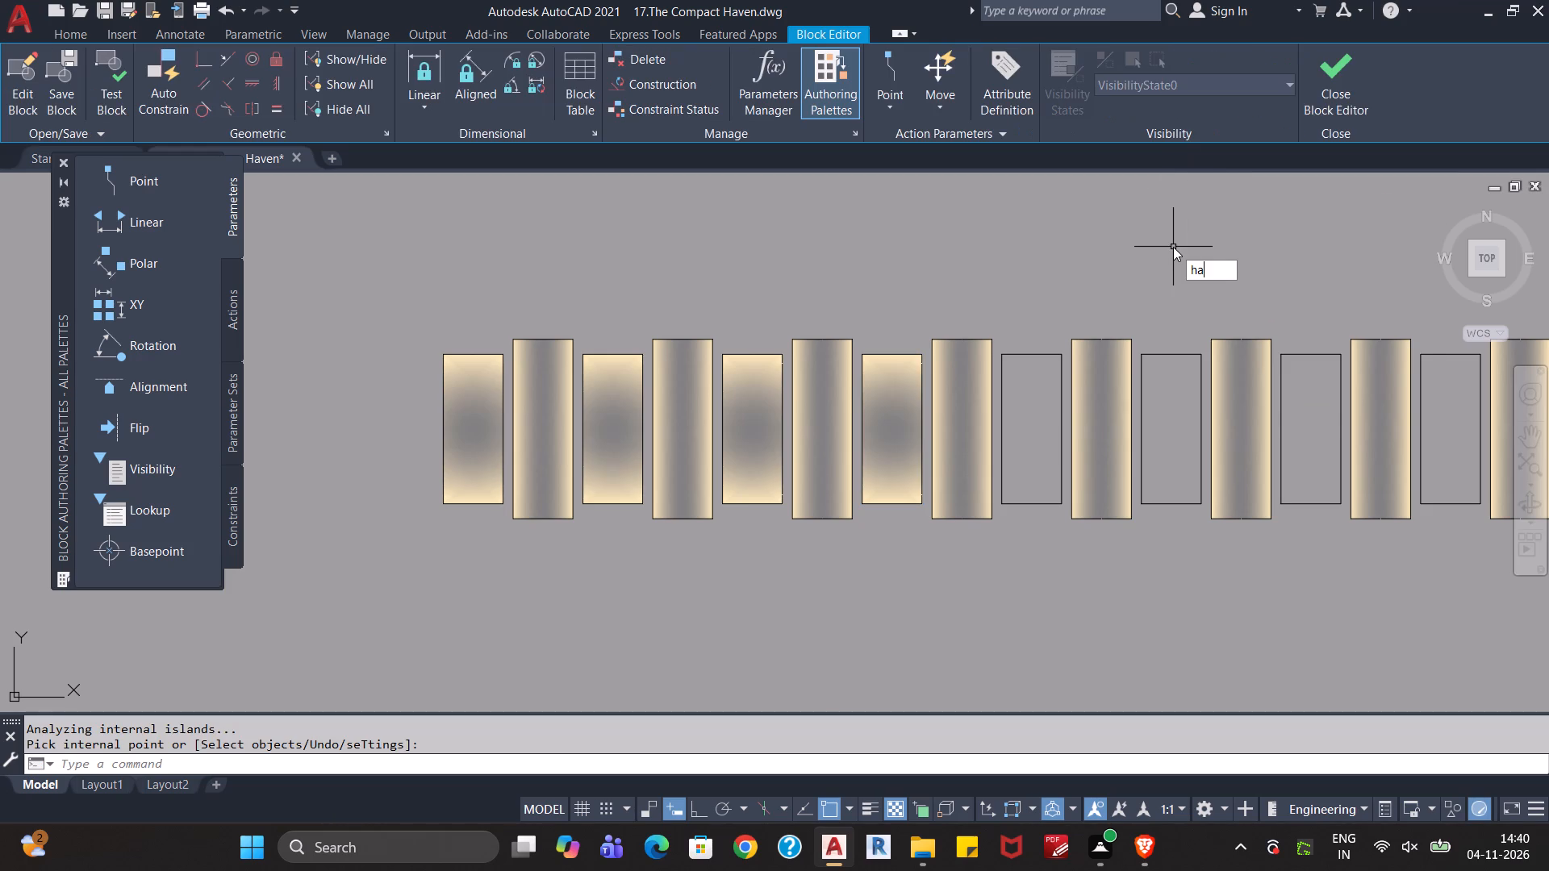
{"action": "key", "text": "Return"}
{"action": "left_click", "coordinate": [636, 56]}
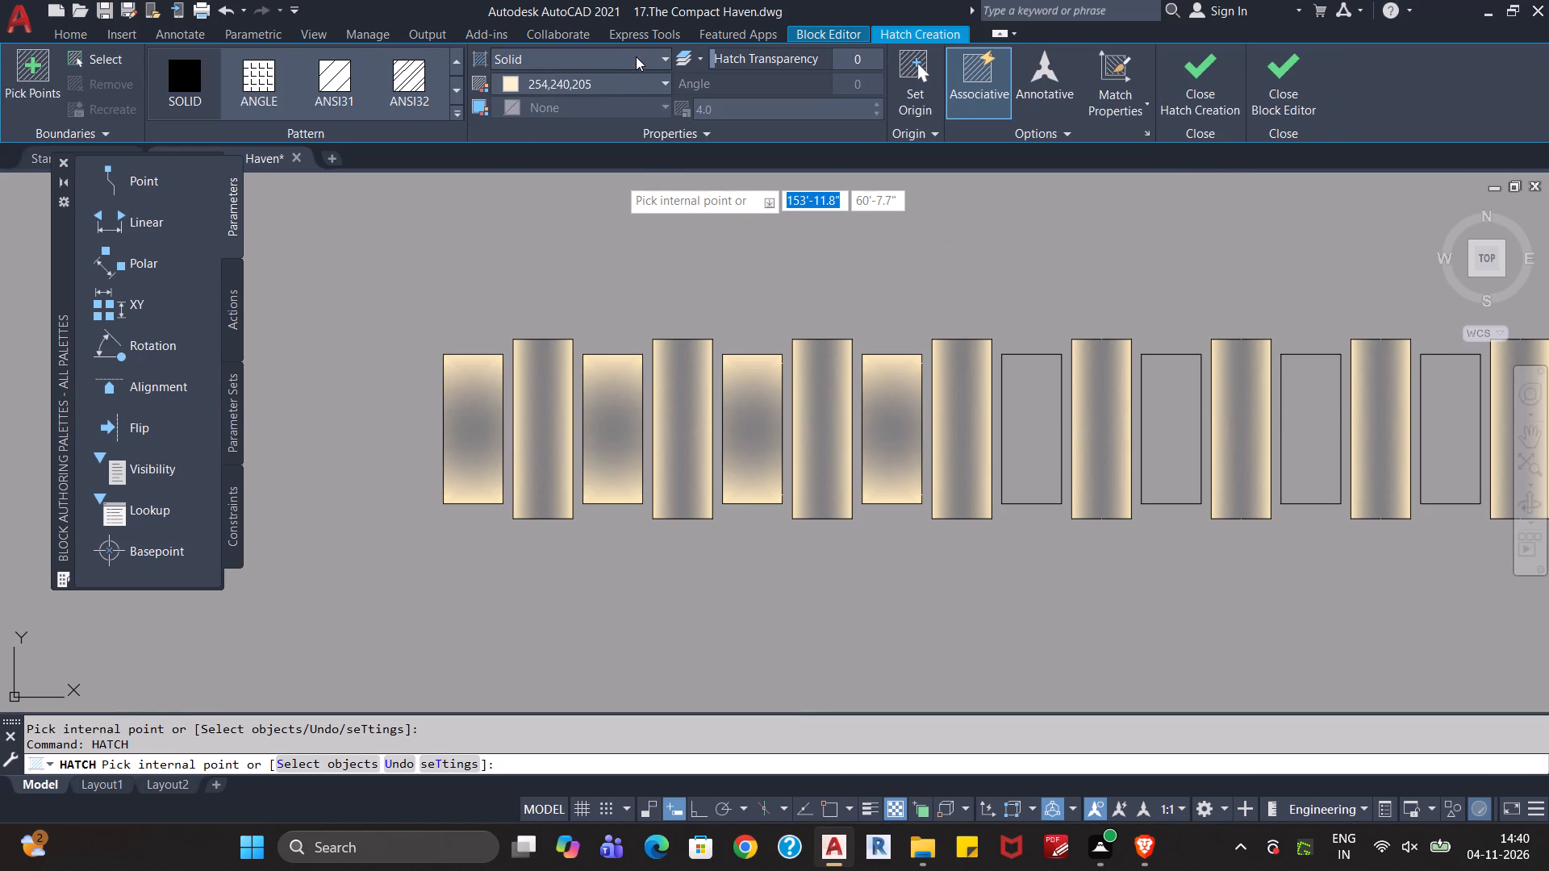
{"action": "left_click", "coordinate": [608, 98]}
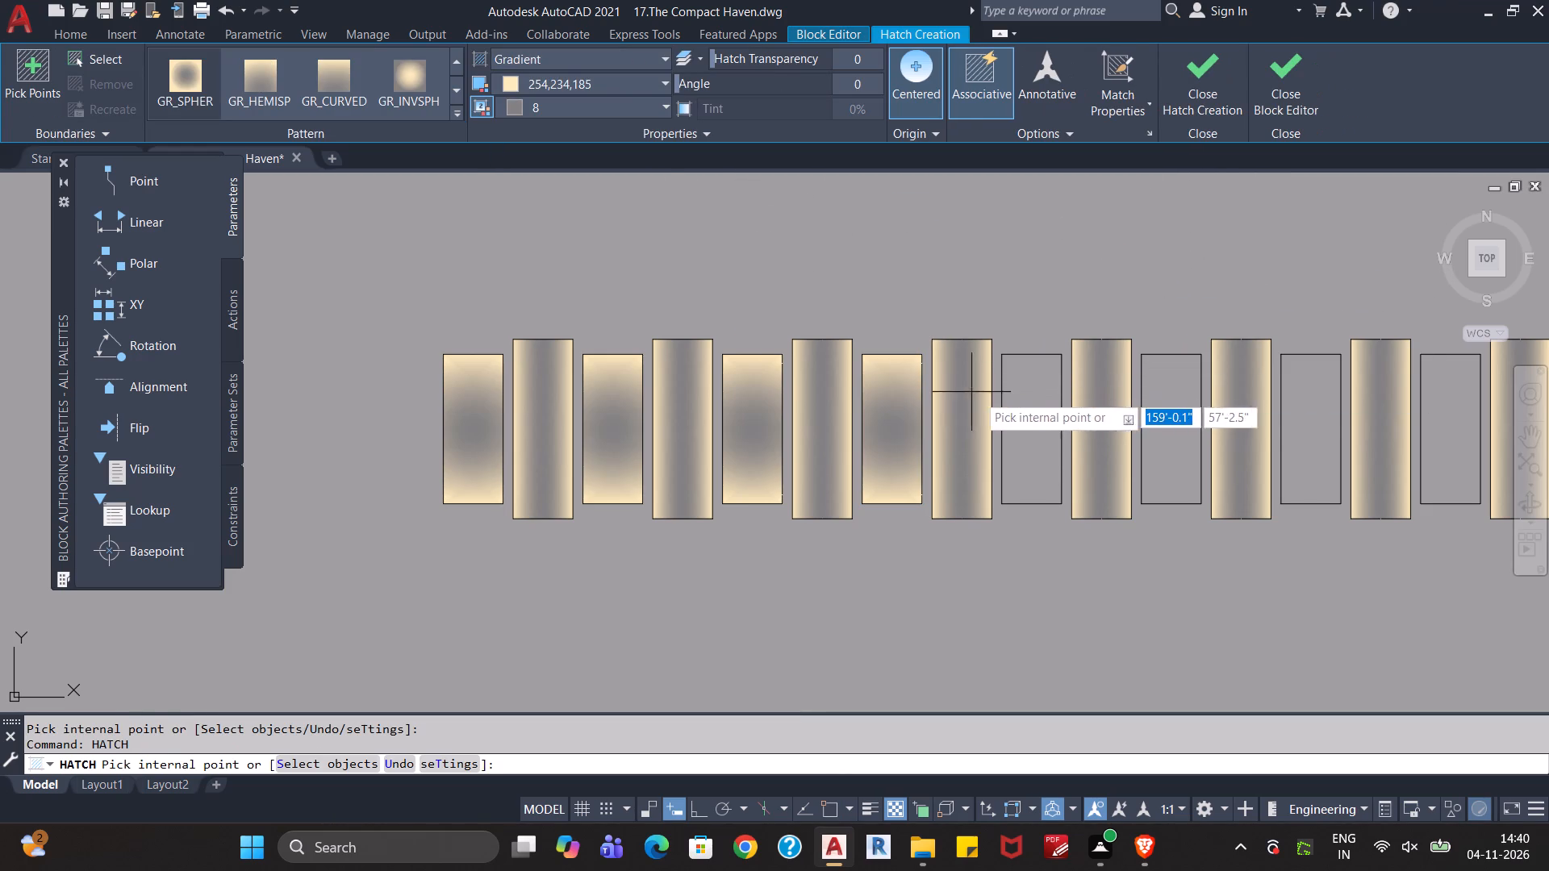
{"action": "left_click", "coordinate": [1014, 403]}
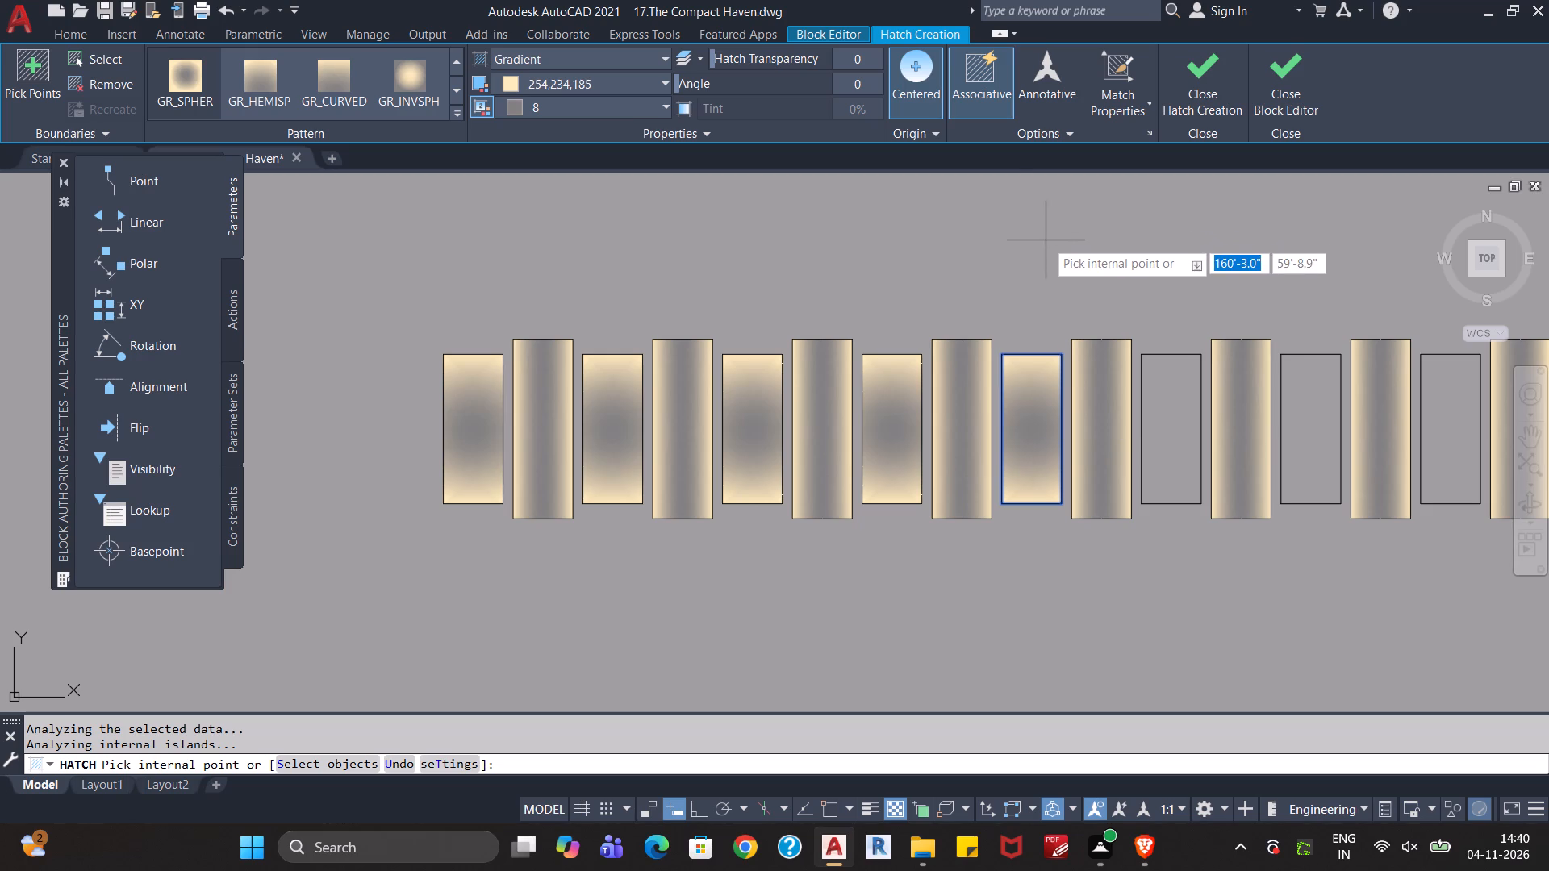
{"action": "left_click", "coordinate": [1182, 85]}
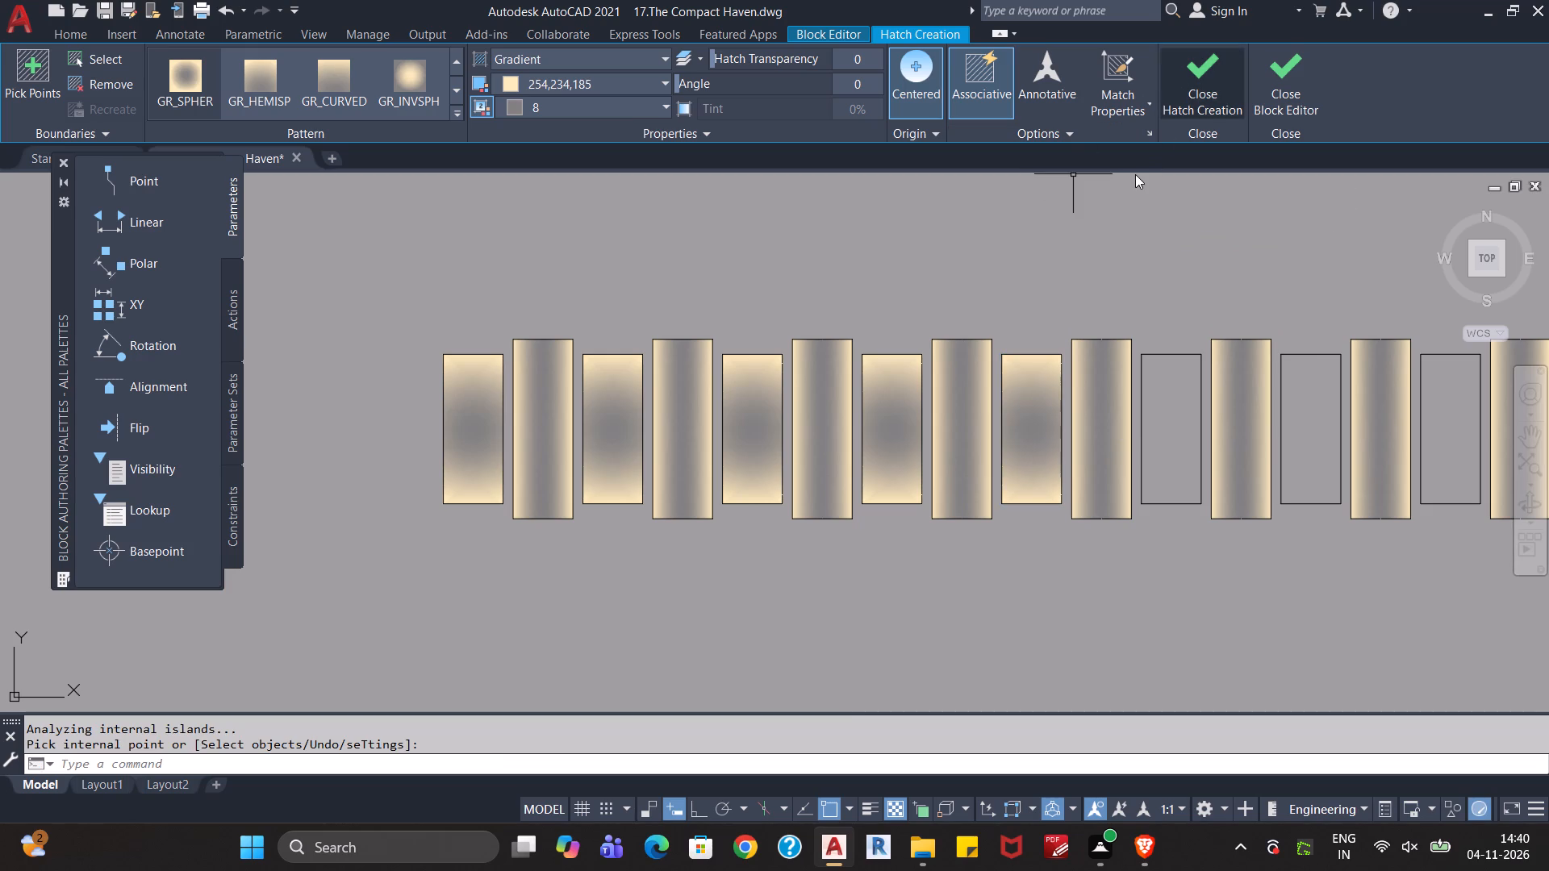
Fill the sixth shorter stepping stone with a separate GR_SPHER gradient hatch in 254,234,185 and grey 8.
{"action": "type", "text": "ha"}
{"action": "key", "text": "Return"}
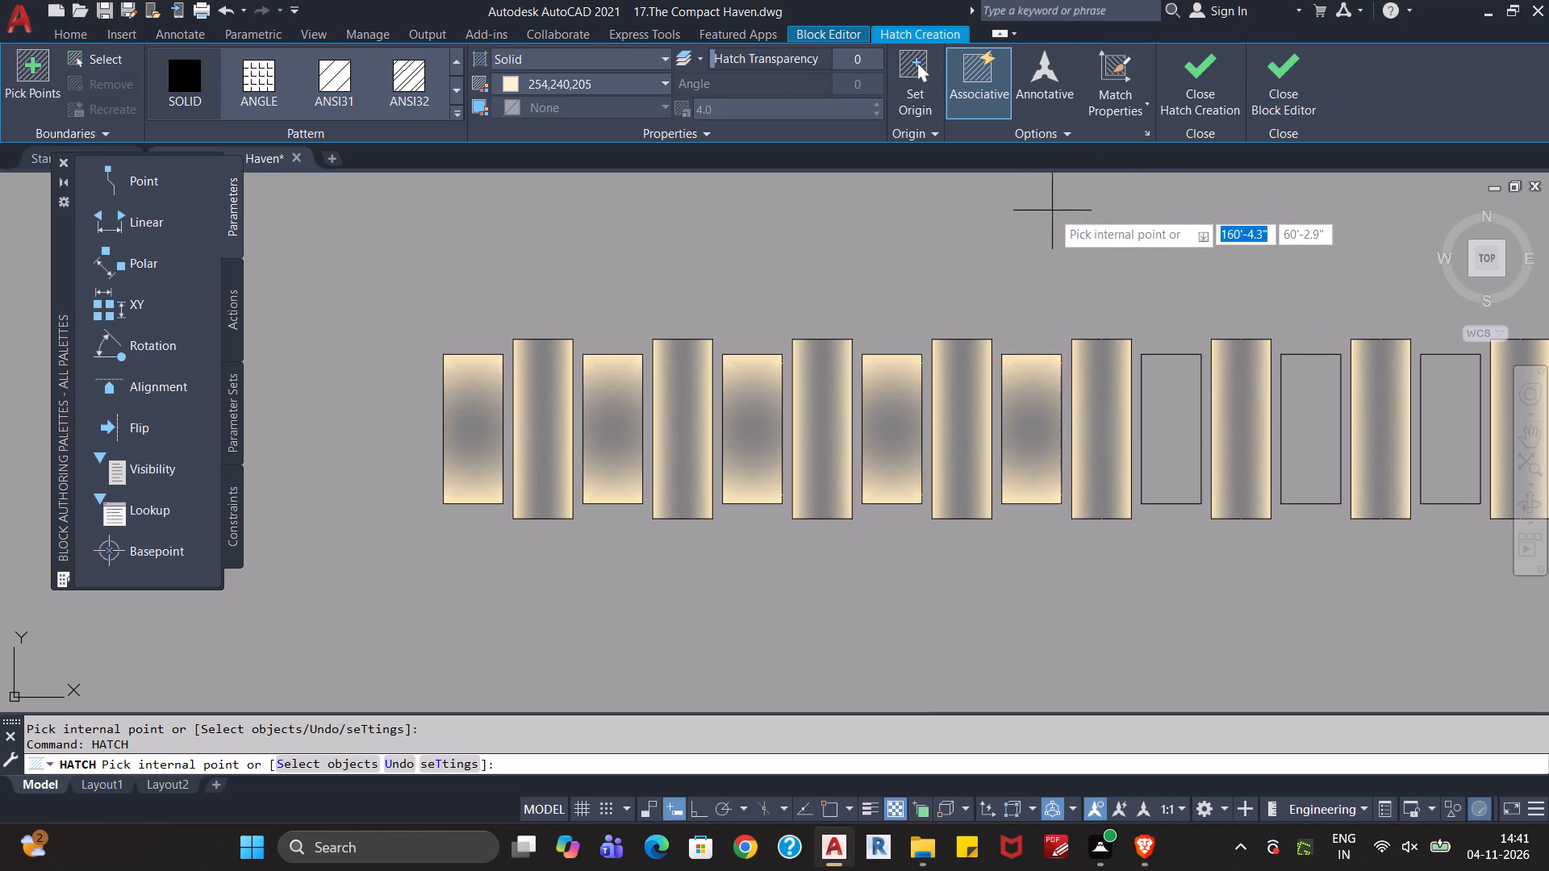
{"action": "left_click", "coordinate": [646, 77]}
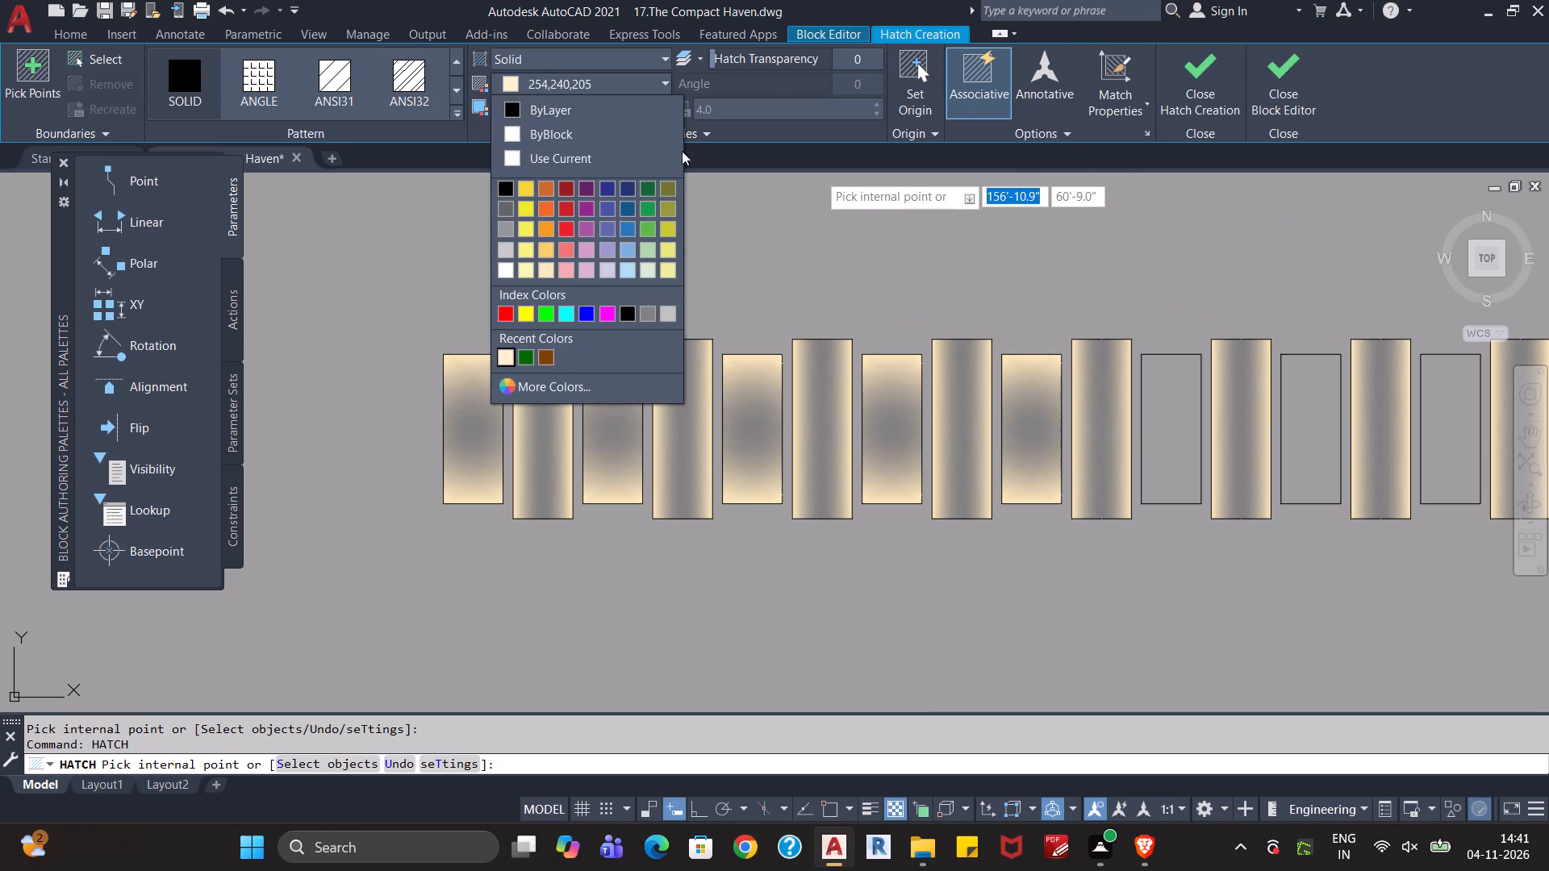
{"action": "left_click", "coordinate": [651, 60]}
{"action": "left_click", "coordinate": [639, 64]}
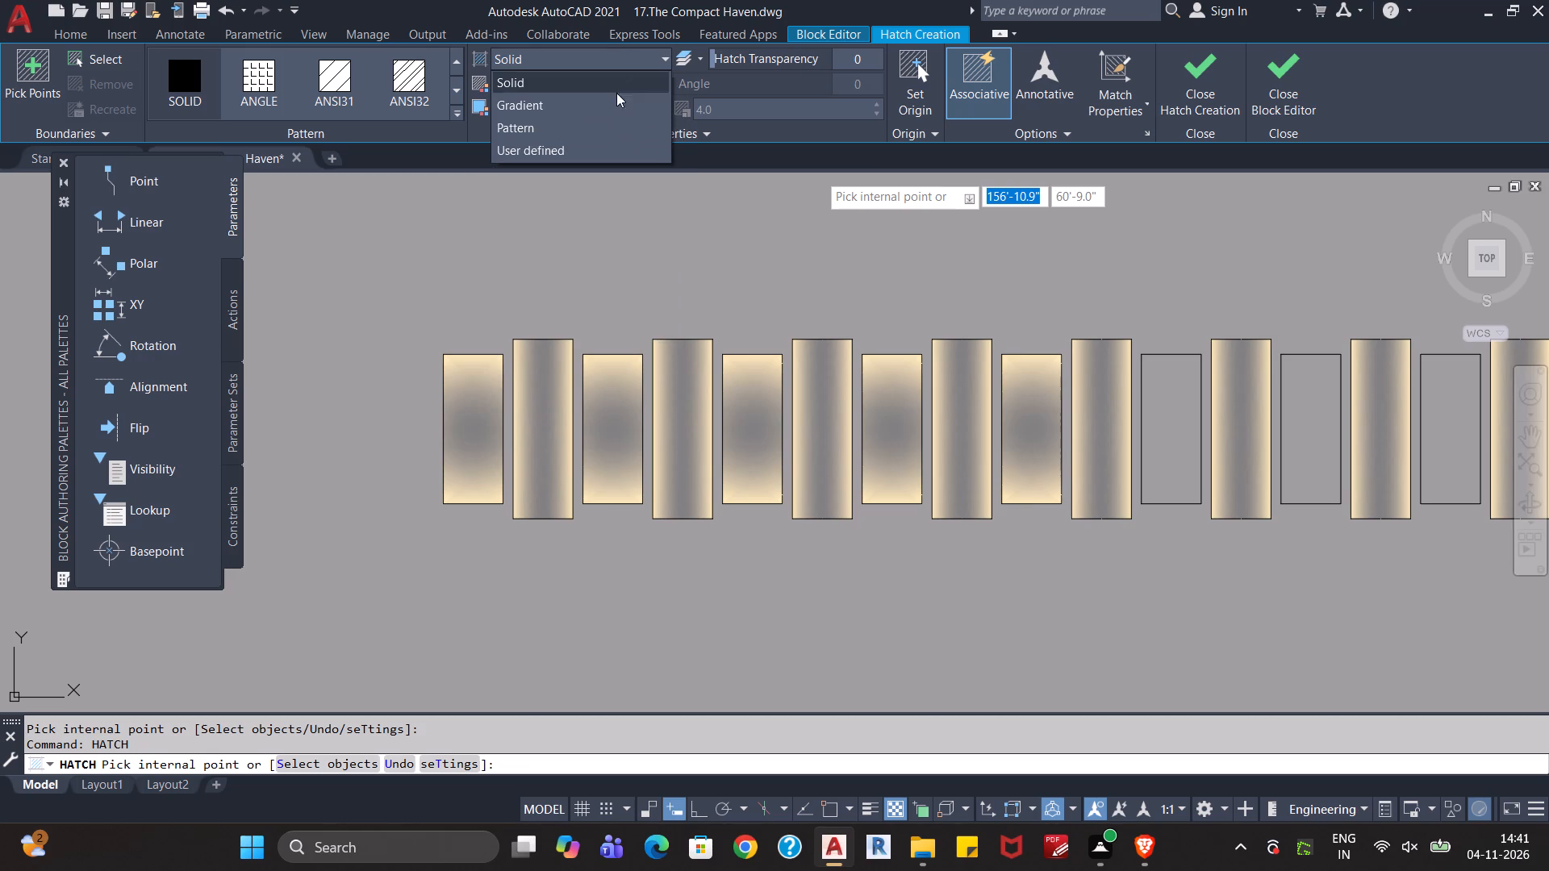
{"action": "left_click", "coordinate": [605, 101]}
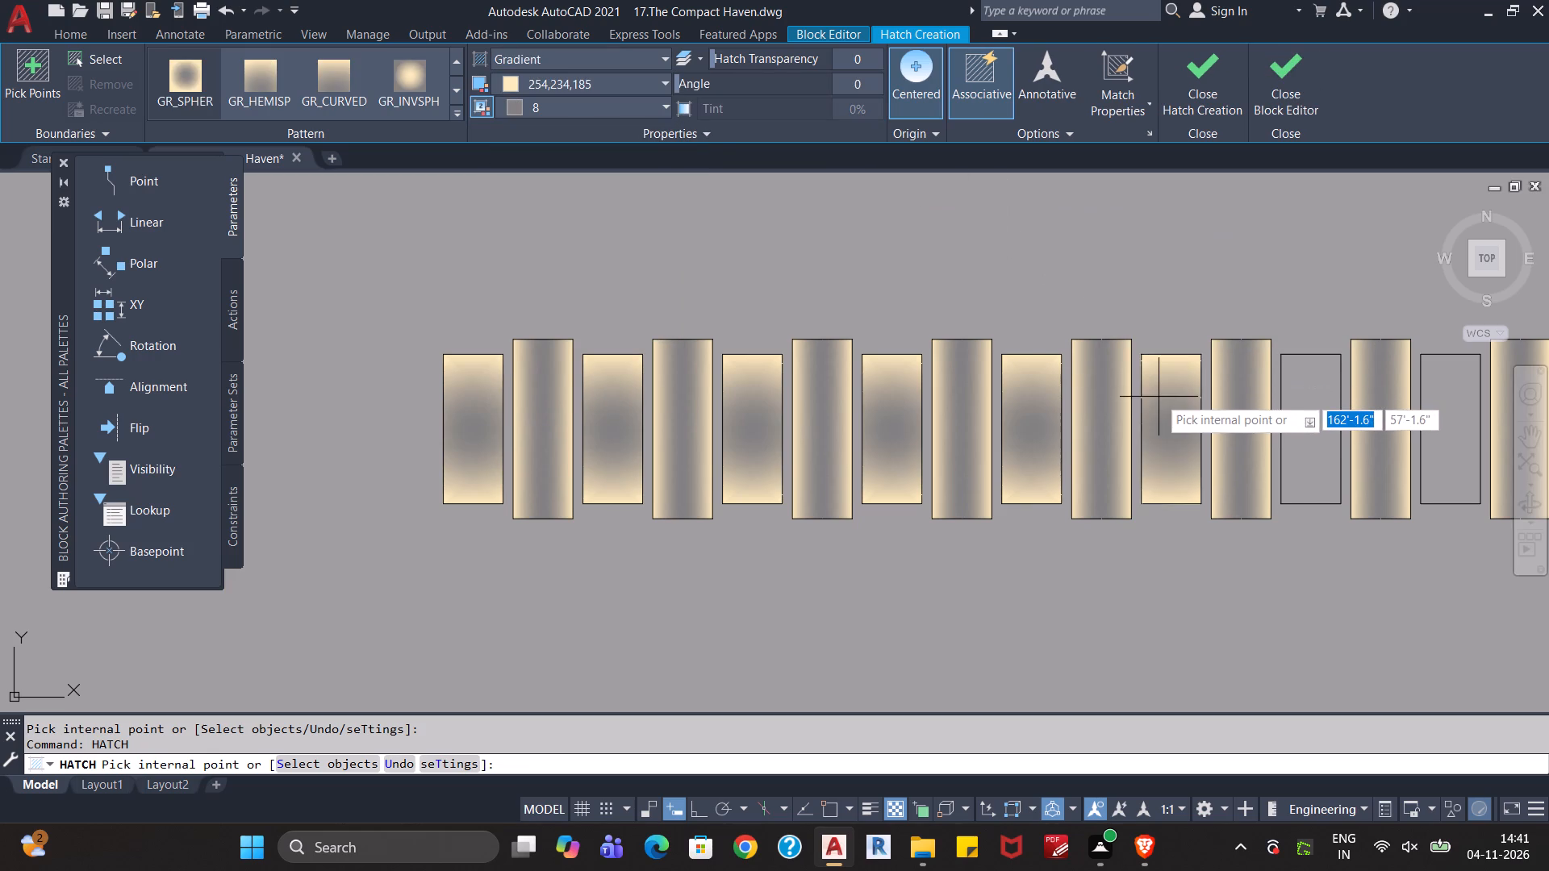
{"action": "left_click", "coordinate": [1159, 397]}
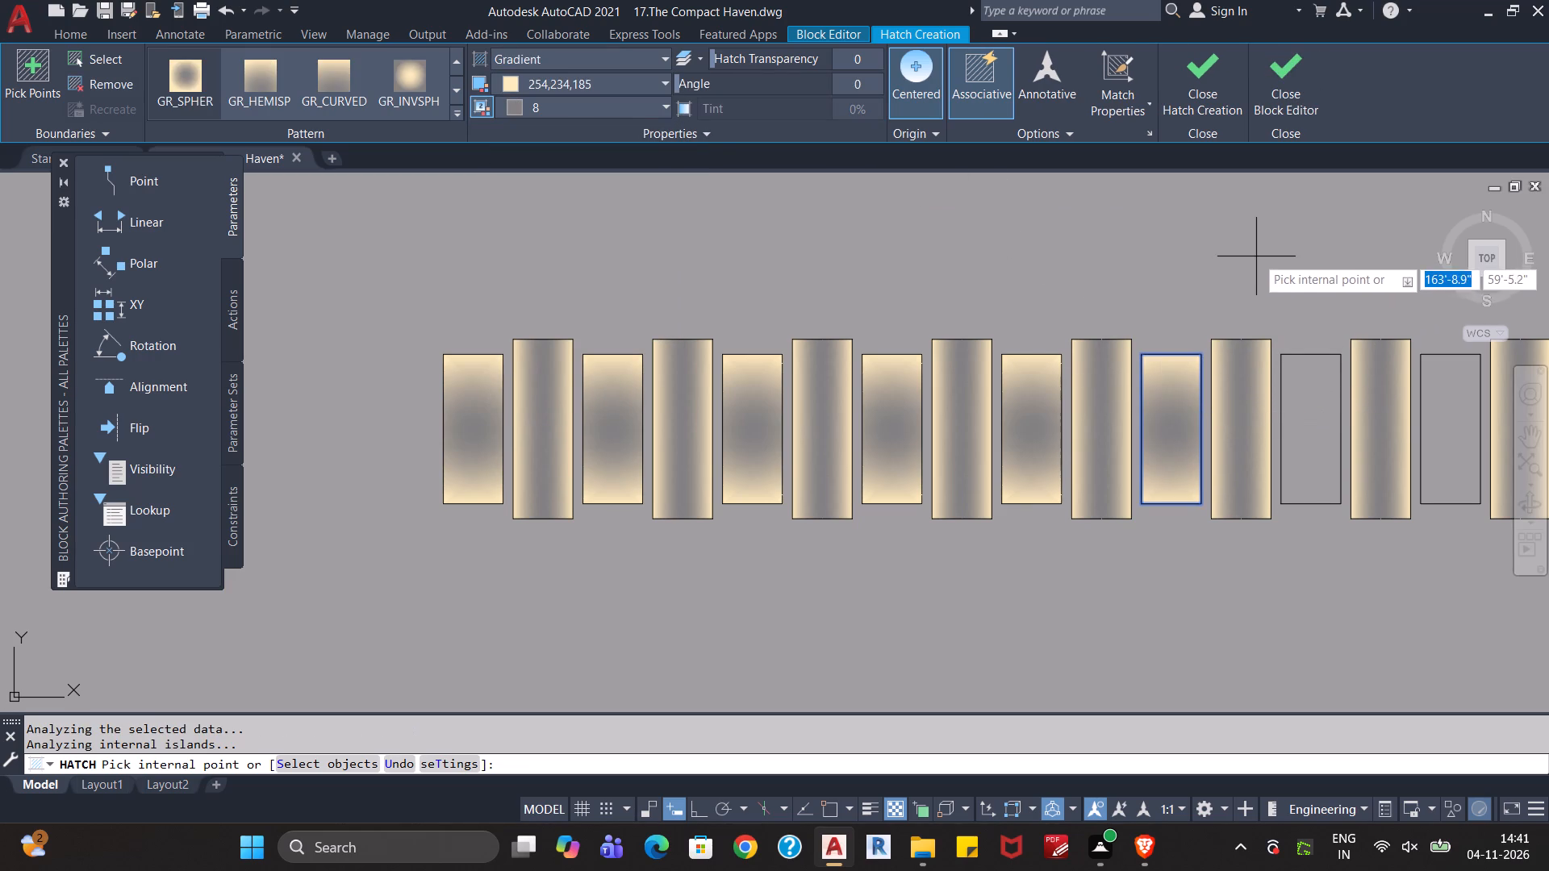
{"action": "left_click", "coordinate": [1213, 102]}
Fill the seventh shorter stepping stone with a separate GR_SPHER gradient hatch in 254,234,185 and grey 8.
{"action": "middle_click_drag", "start_coordinate": [1252, 209], "coordinate": [1146, 241]}
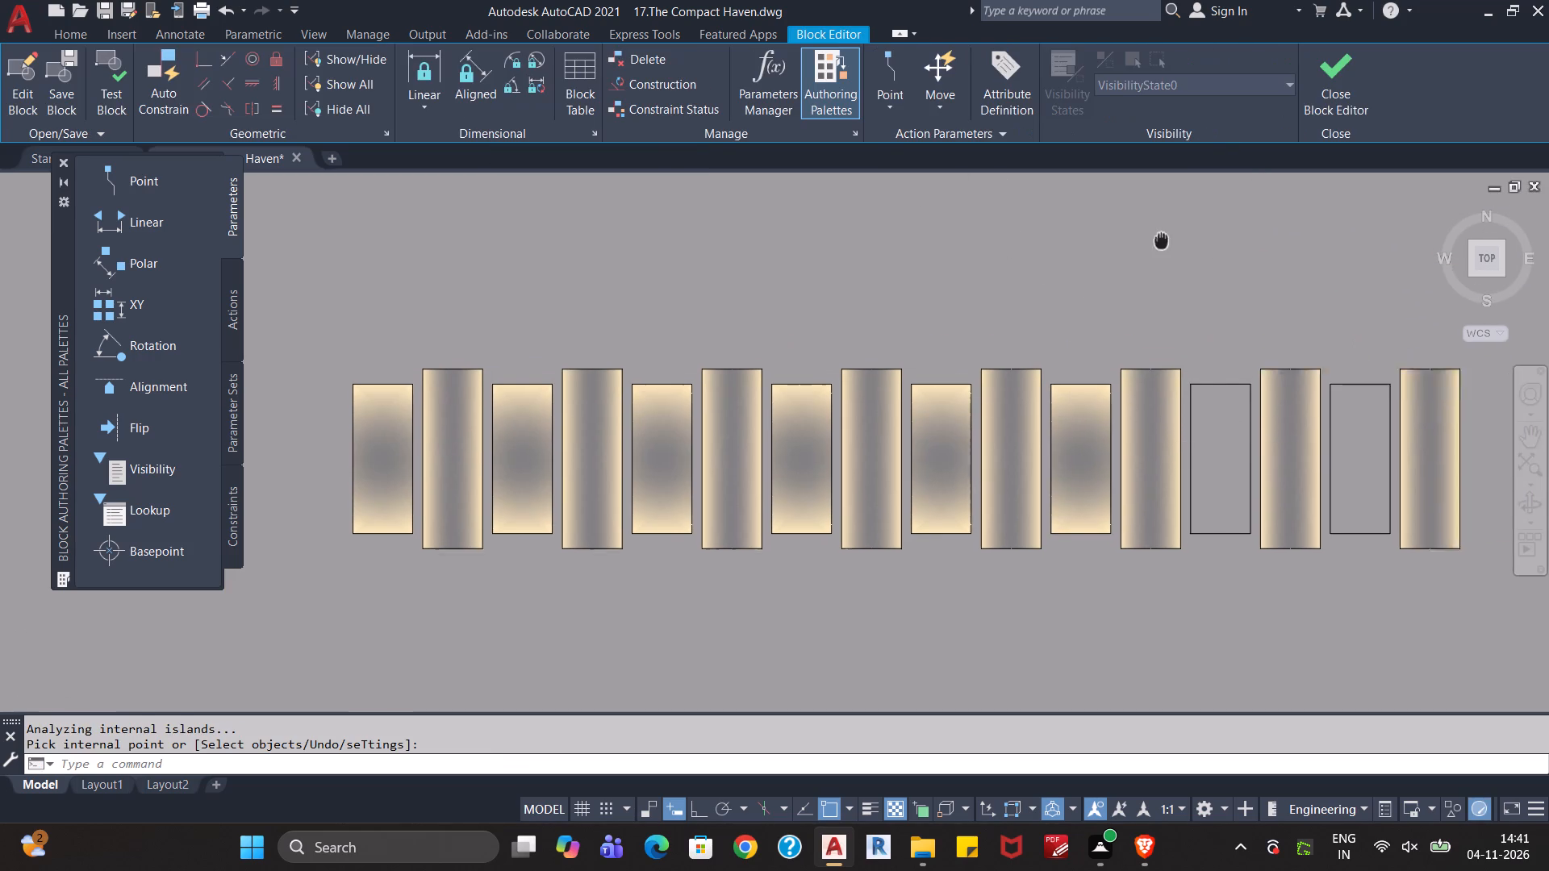
{"action": "middle_click_drag", "start_coordinate": [1146, 241], "coordinate": [955, 248]}
{"action": "type", "text": "ha"}
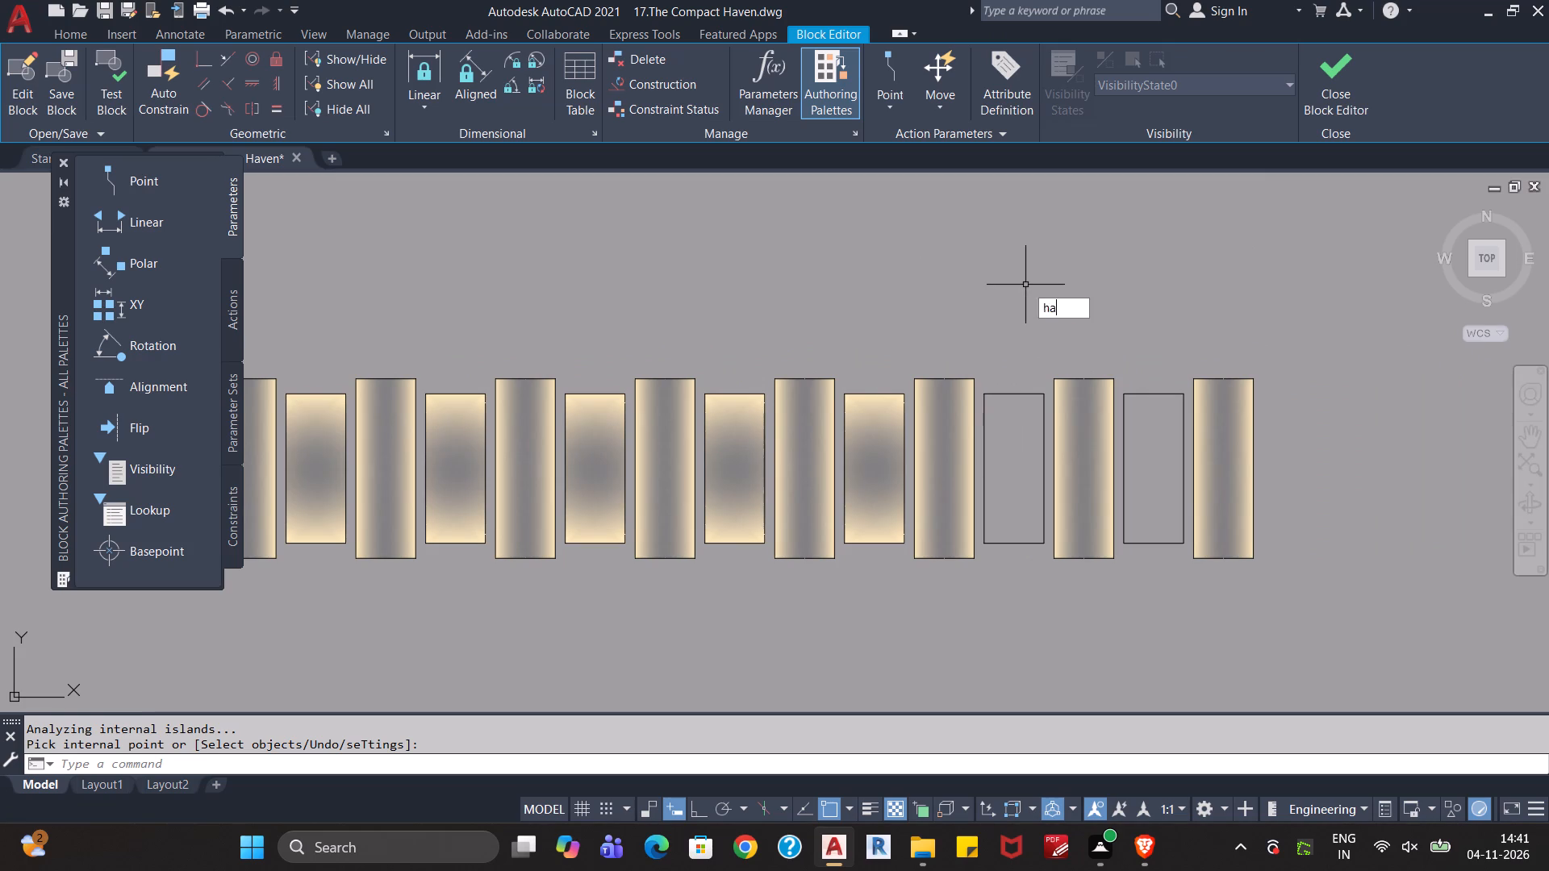
{"action": "key", "text": "Return"}
{"action": "left_click", "coordinate": [580, 59]}
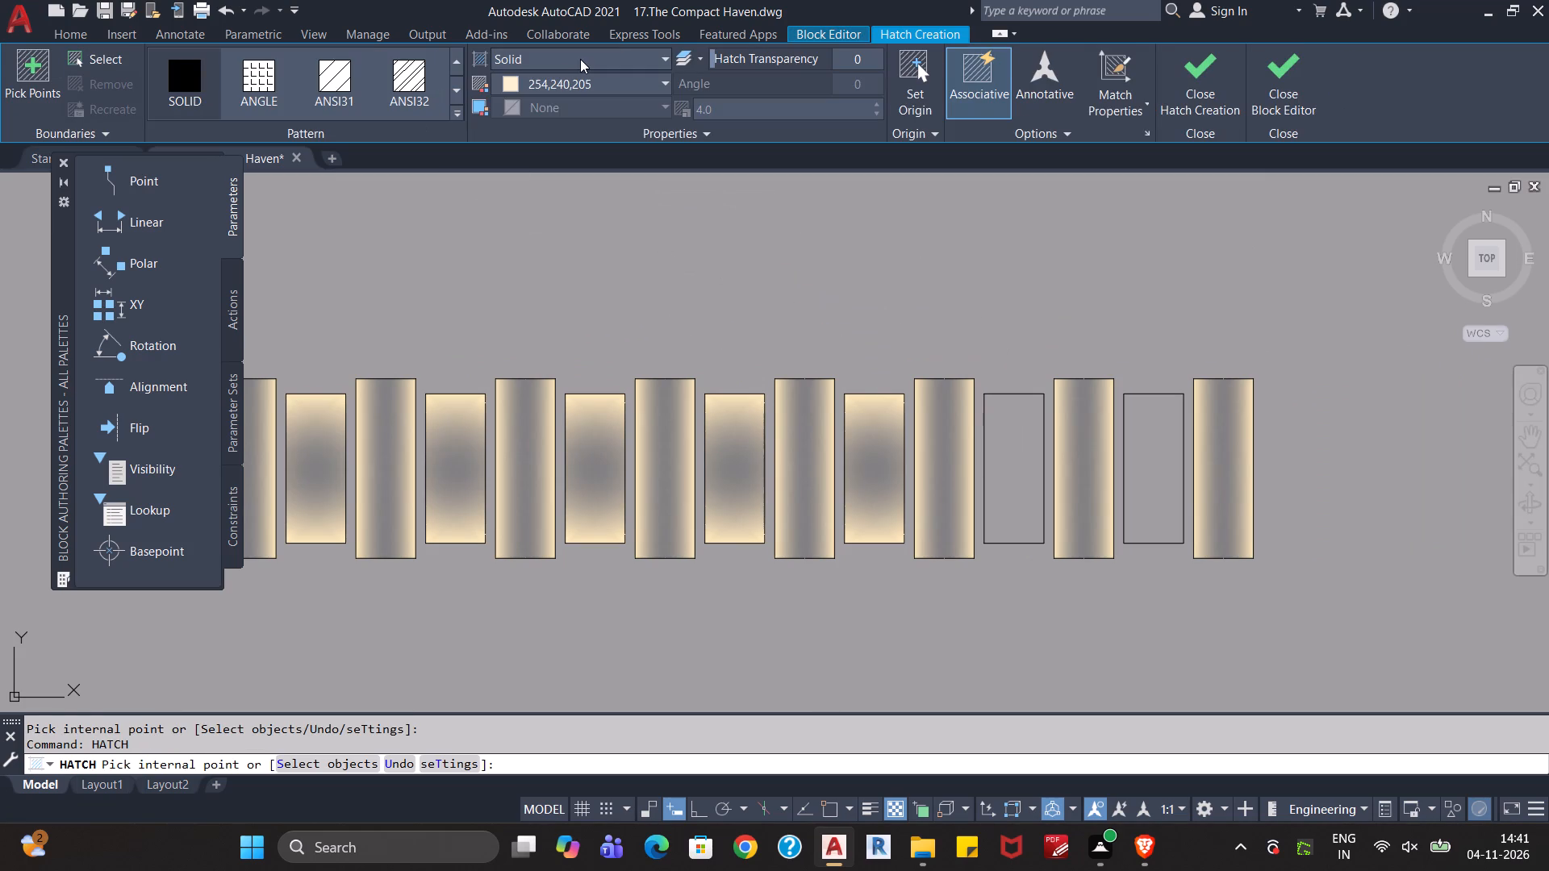
{"action": "left_click", "coordinate": [559, 103]}
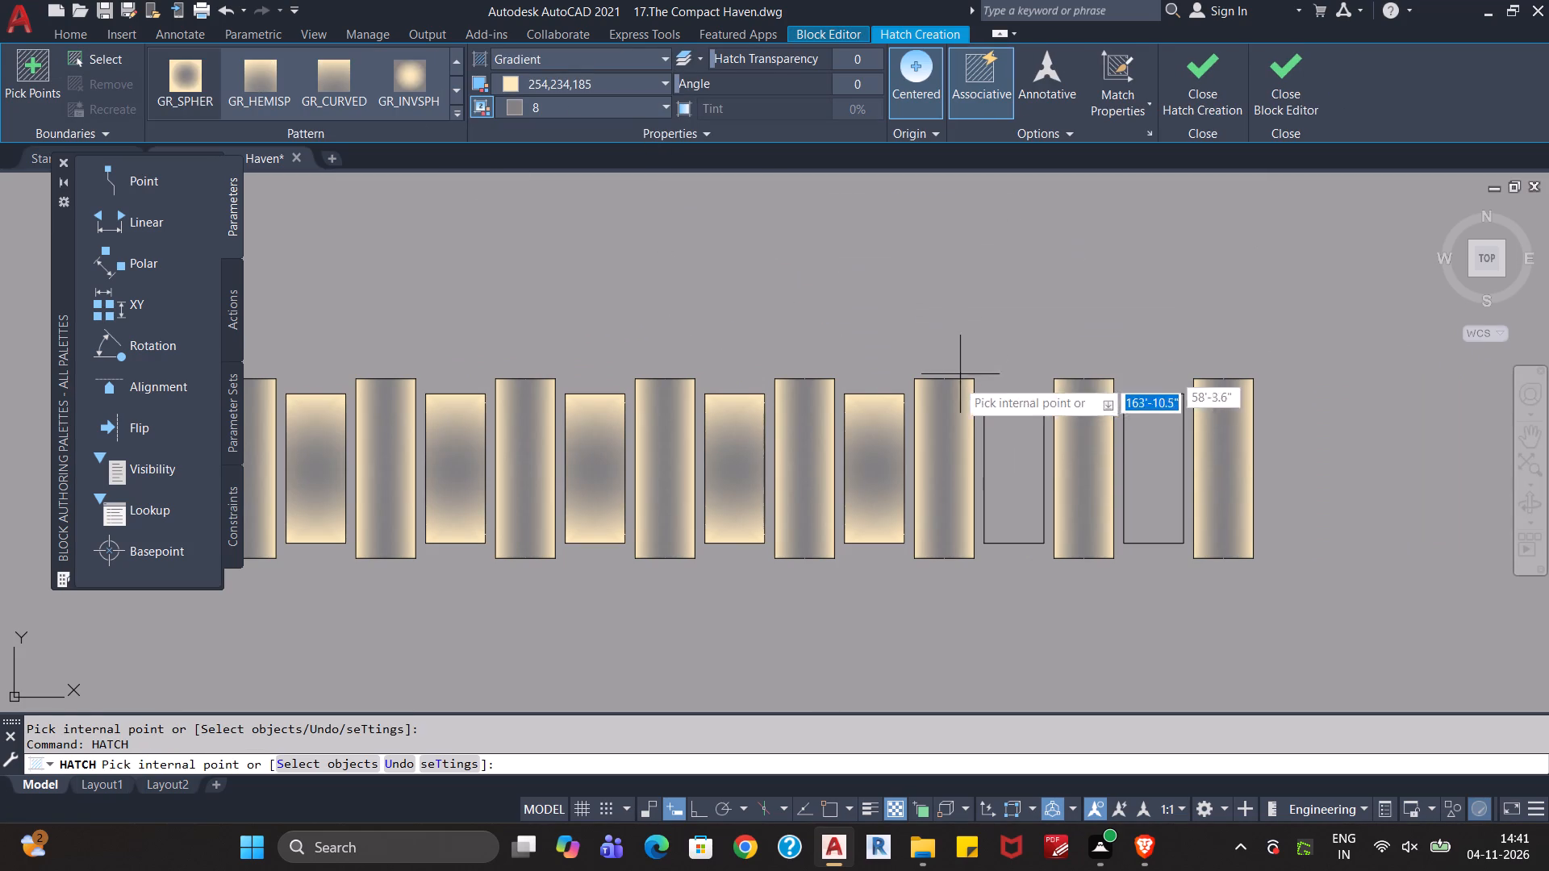
{"action": "left_click", "coordinate": [1011, 449]}
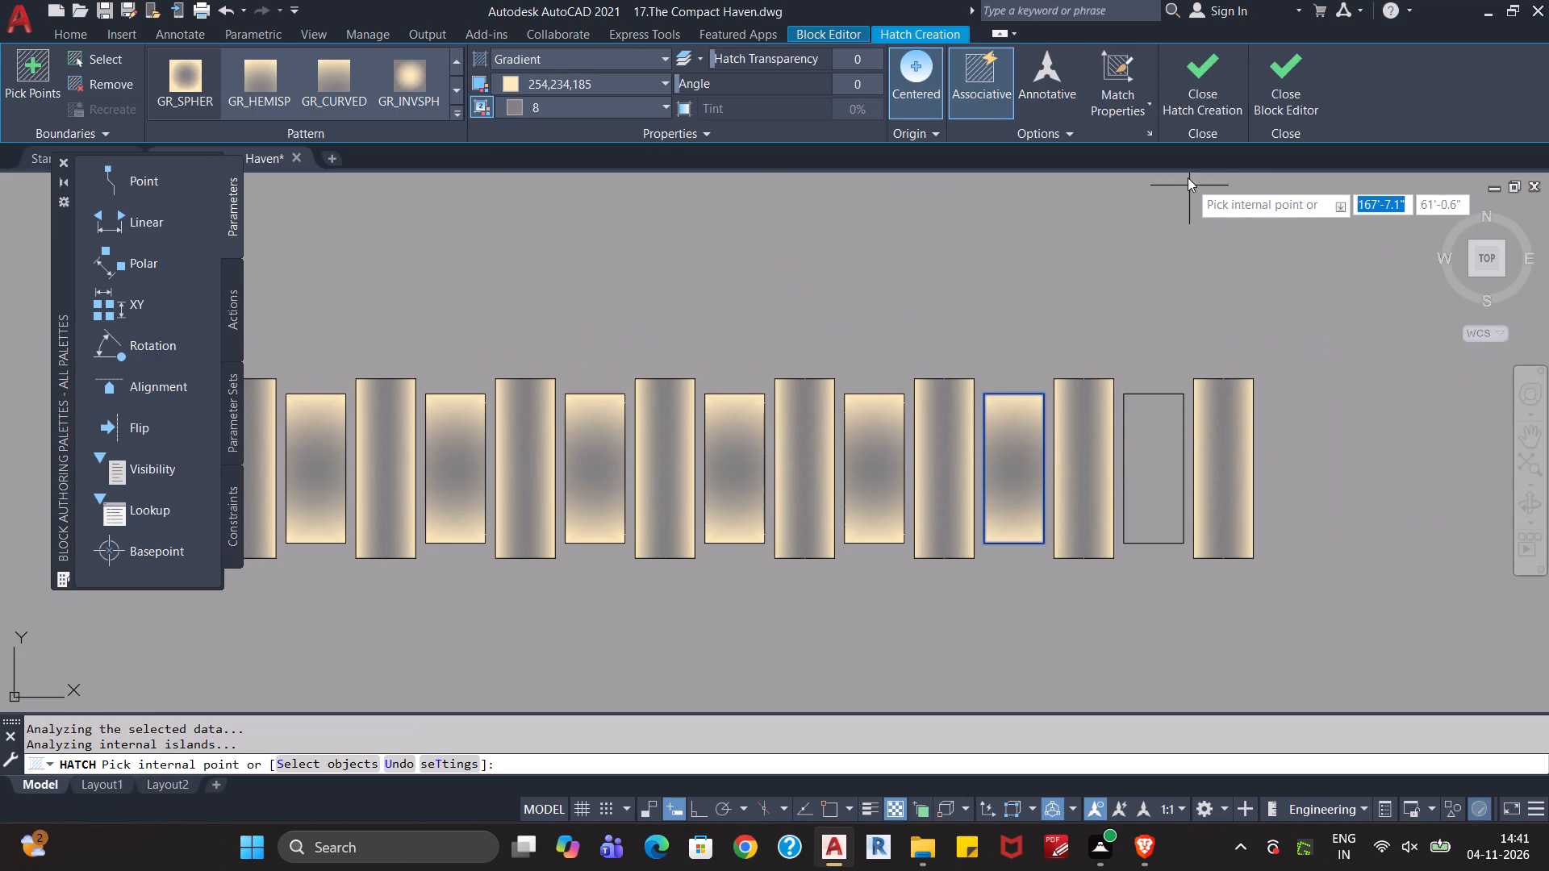
{"action": "left_click", "coordinate": [1185, 96]}
Fill the eighth and last shorter stepping stone with its own GR_SPHER gradient hatch in 254,234,185 and grey 8.
{"action": "type", "text": "ha"}
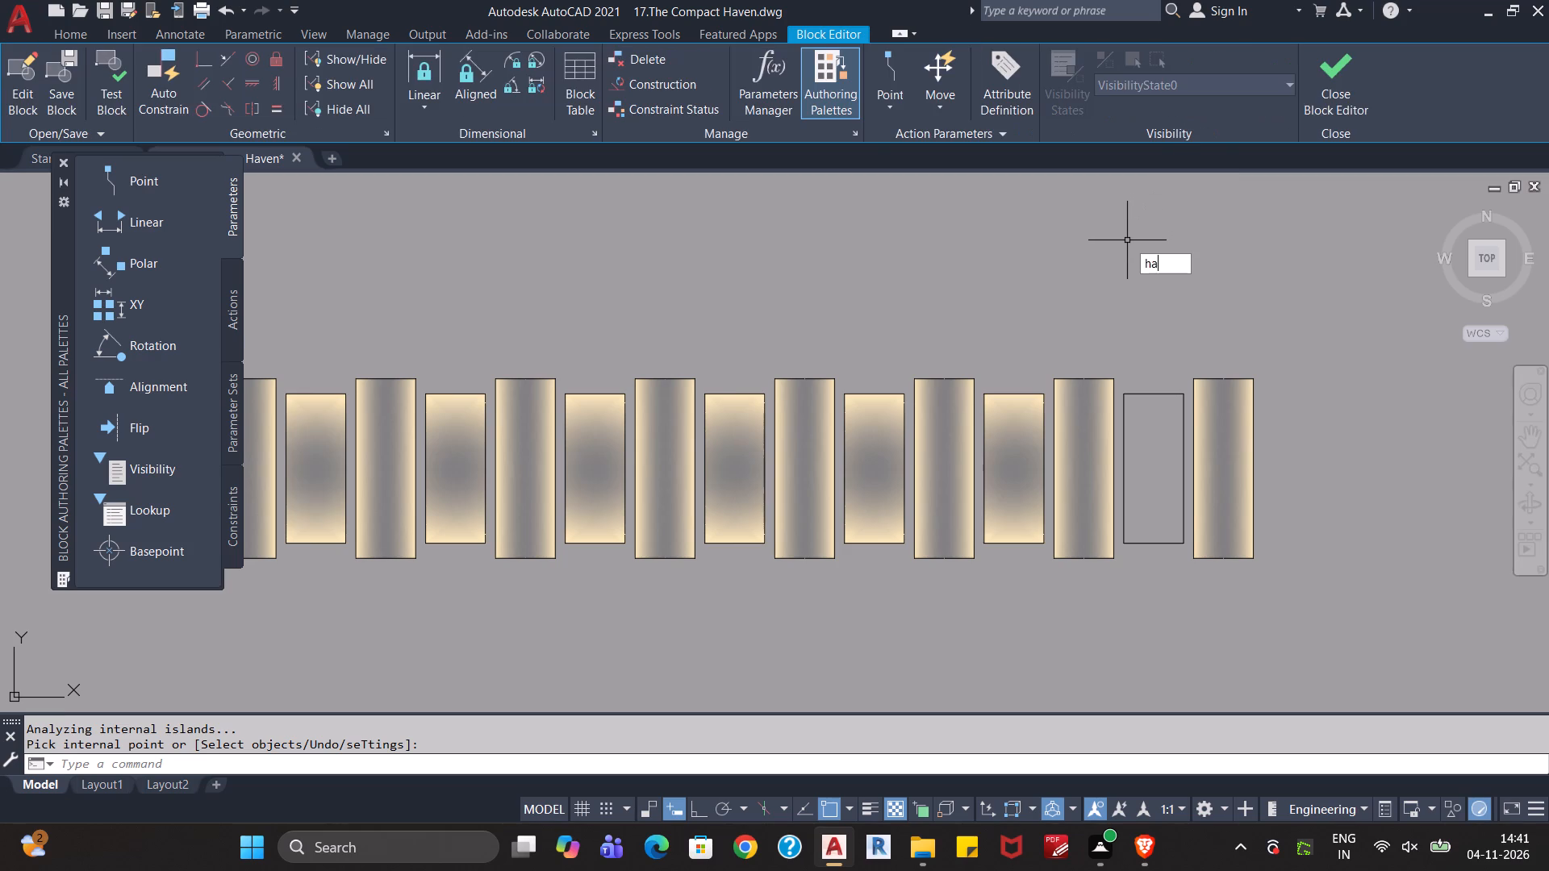
{"action": "key", "text": "Return"}
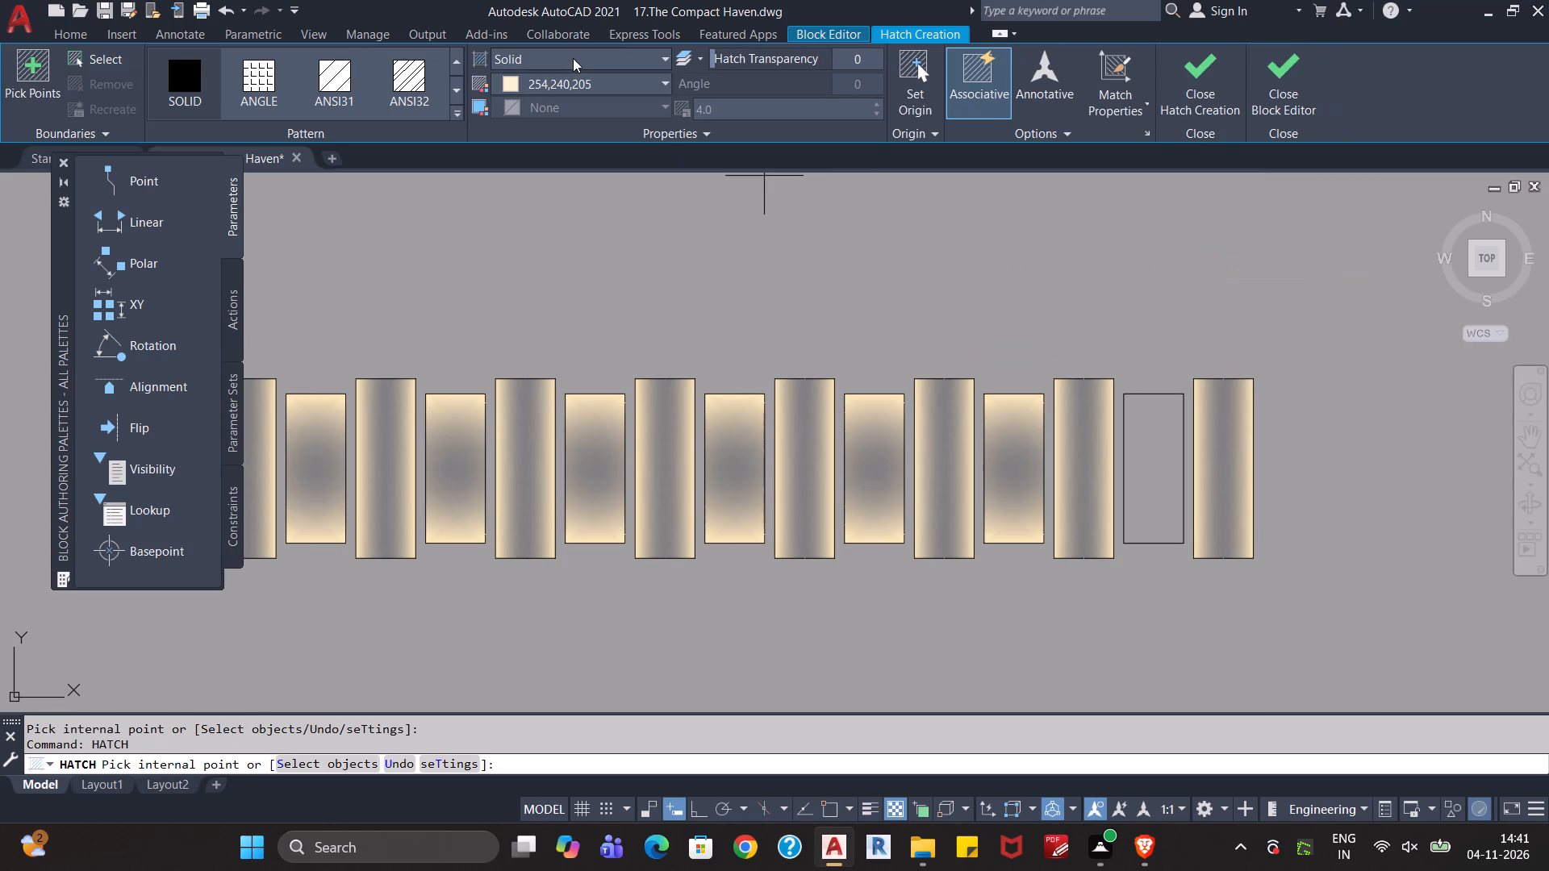
{"action": "left_click", "coordinate": [573, 58]}
{"action": "left_click", "coordinate": [566, 99]}
{"action": "left_click", "coordinate": [578, 82]}
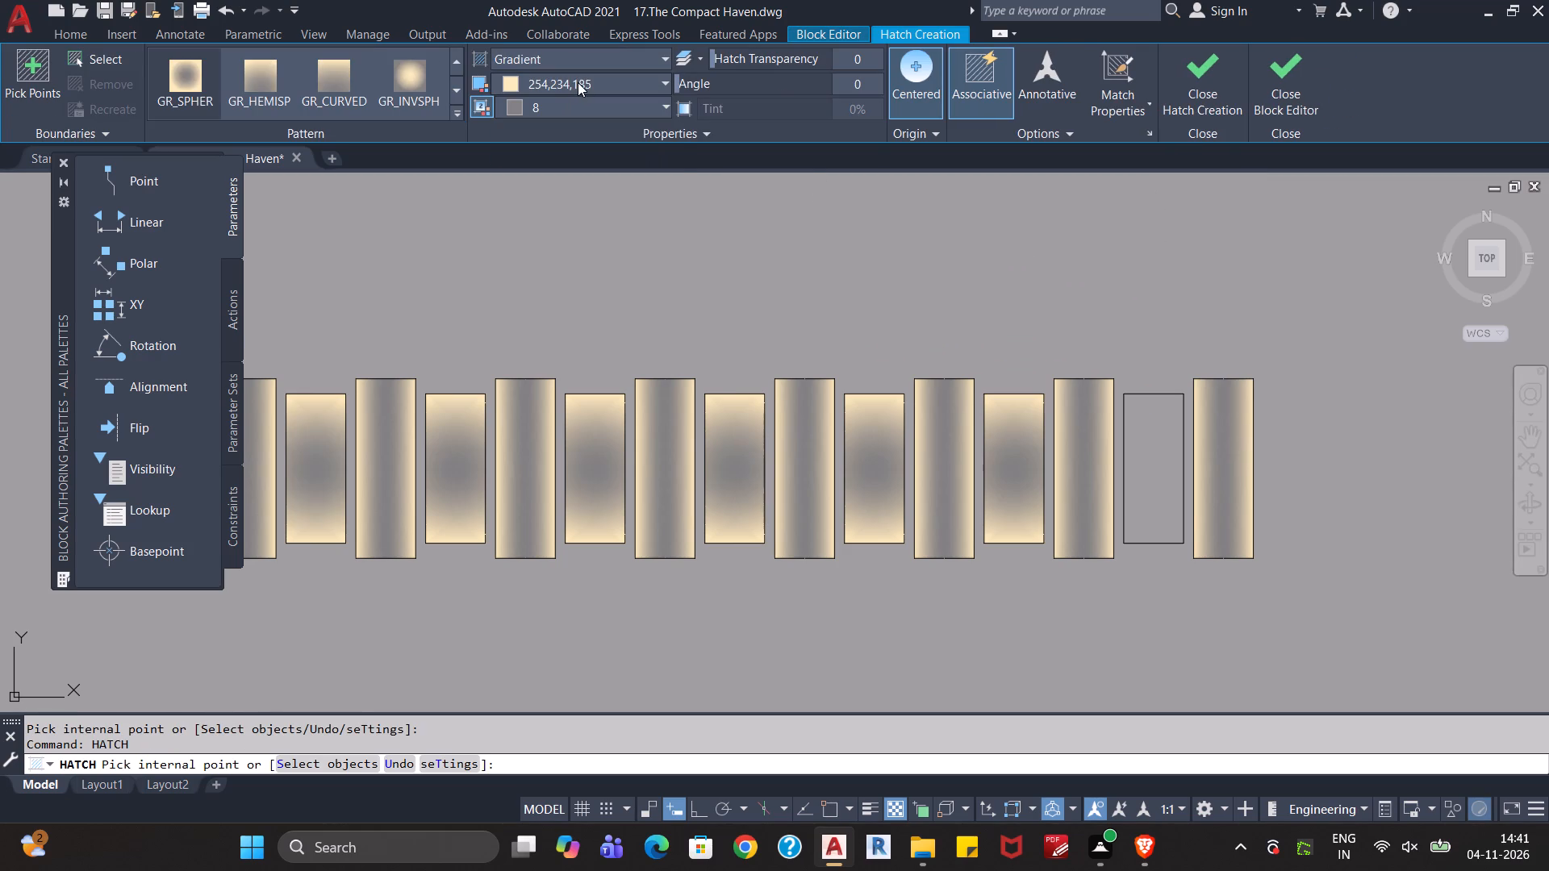
{"action": "left_click", "coordinate": [629, 82]}
{"action": "left_click", "coordinate": [1138, 435]}
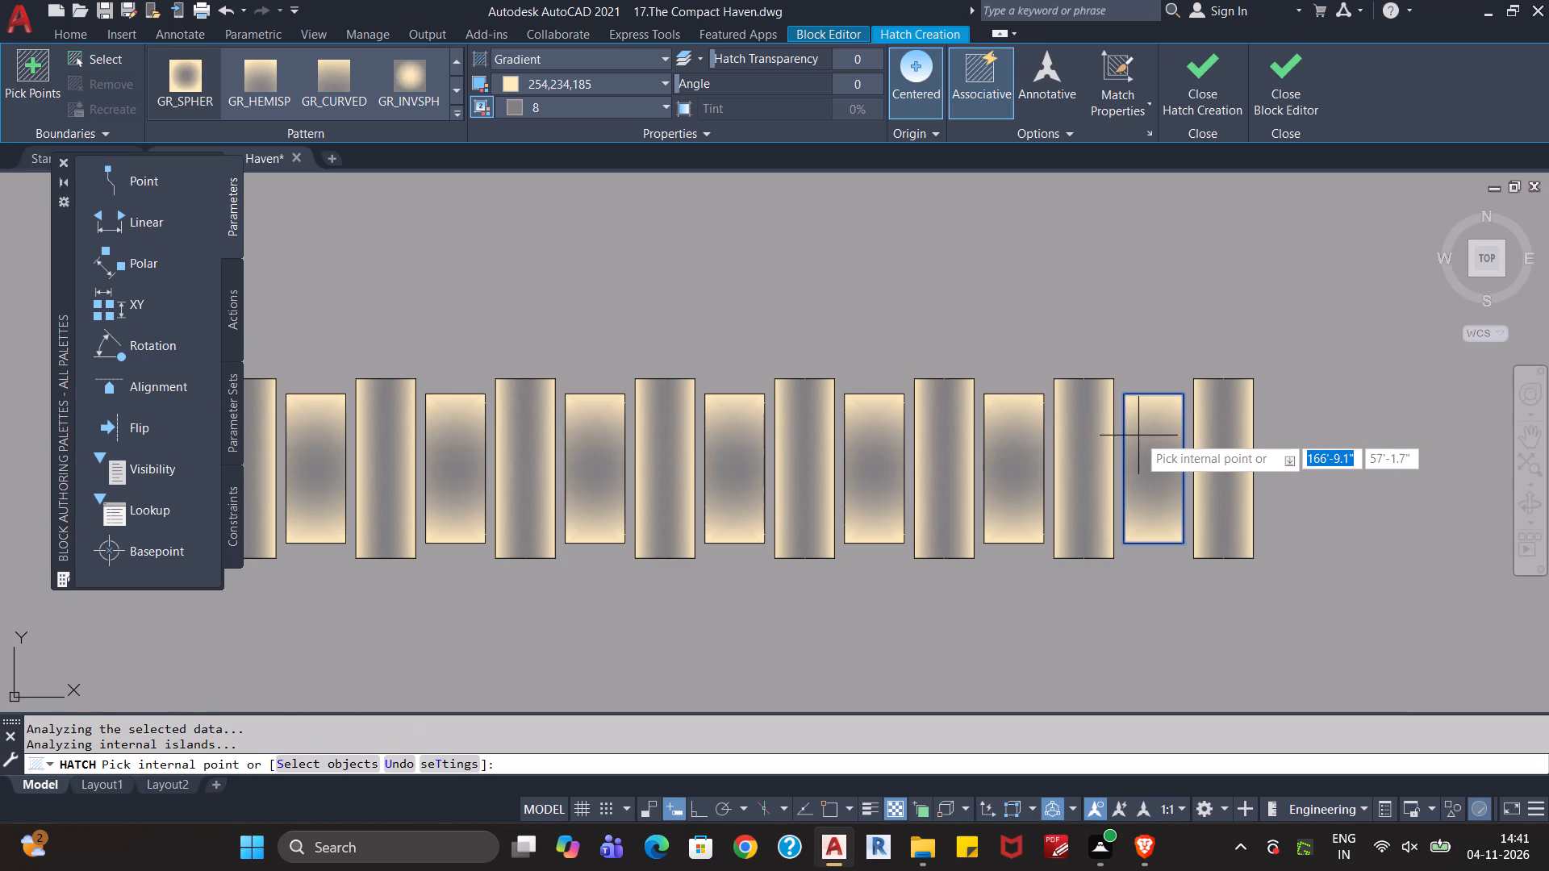
{"action": "key", "text": "Escape"}
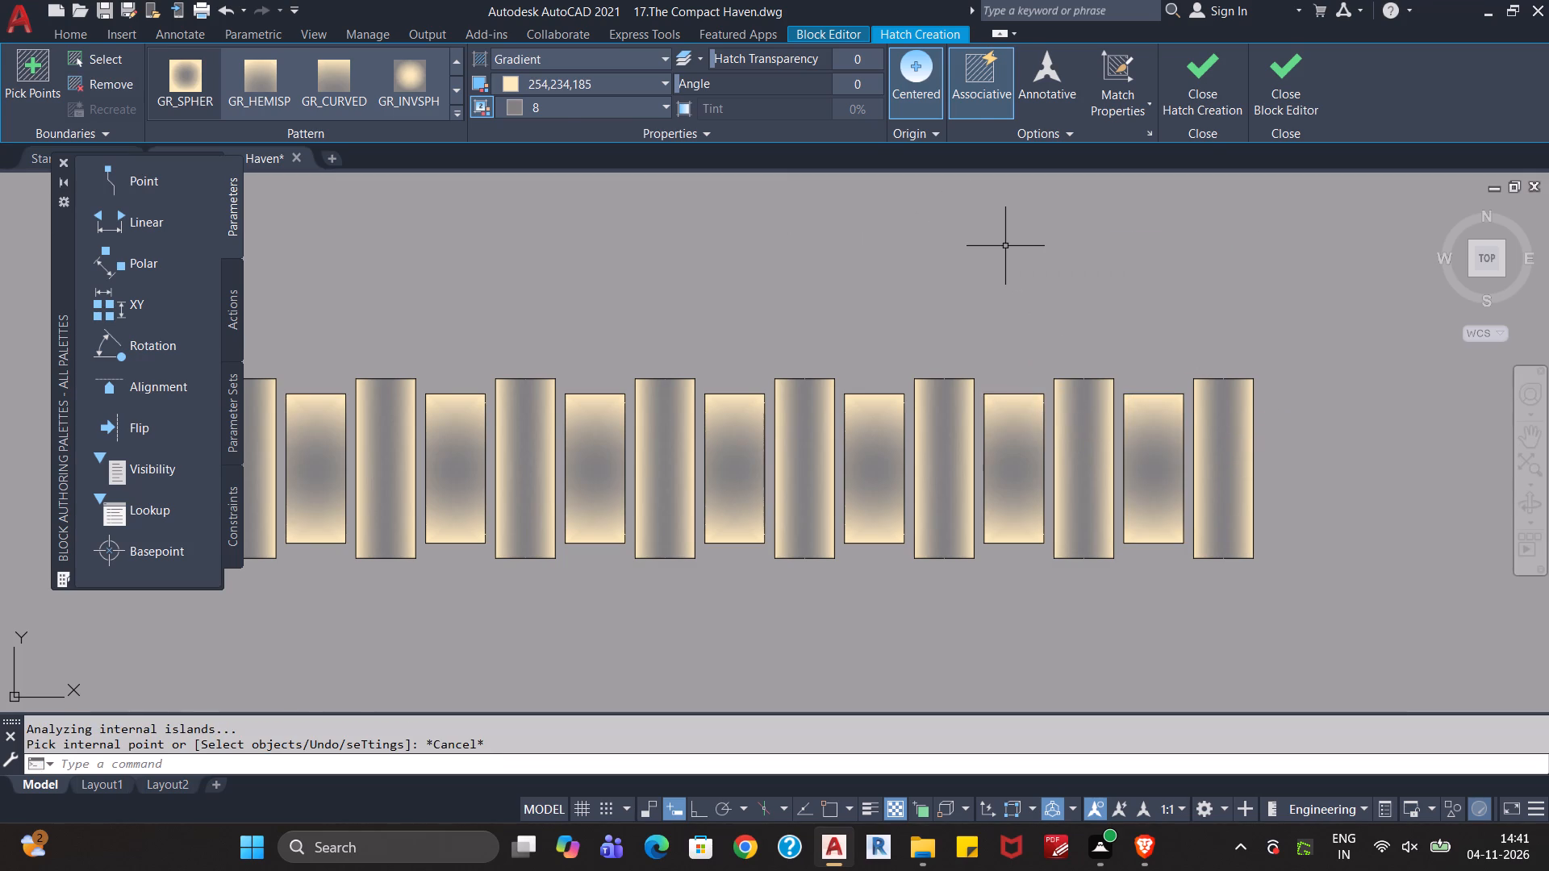
Close the Block Editor, saving the changes to the Garden stone block.
{"action": "left_click", "coordinate": [1320, 73]}
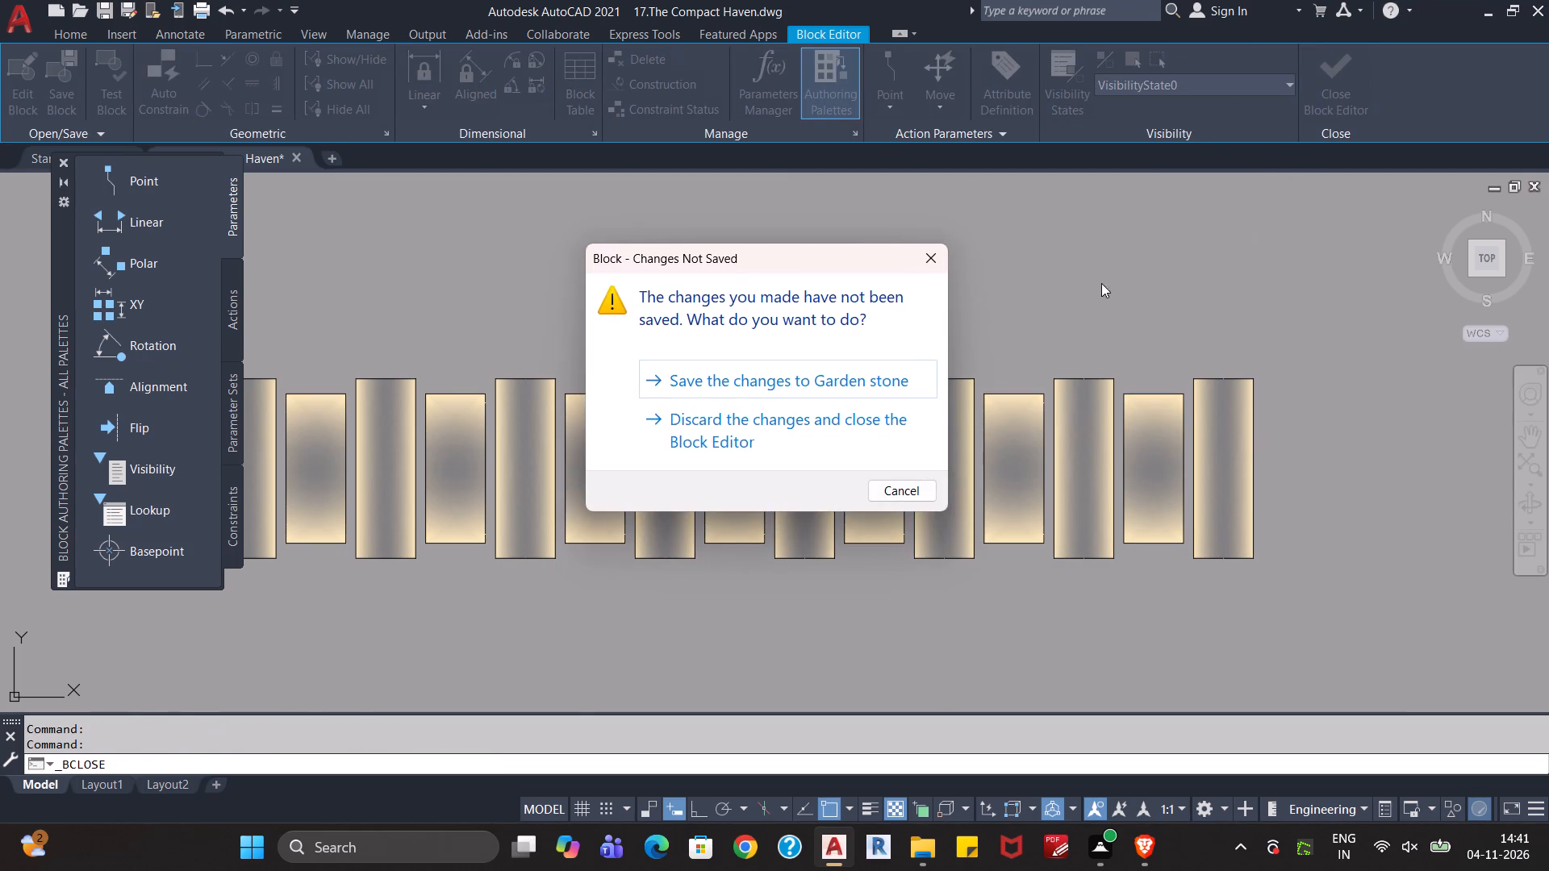
{"action": "left_click", "coordinate": [864, 372]}
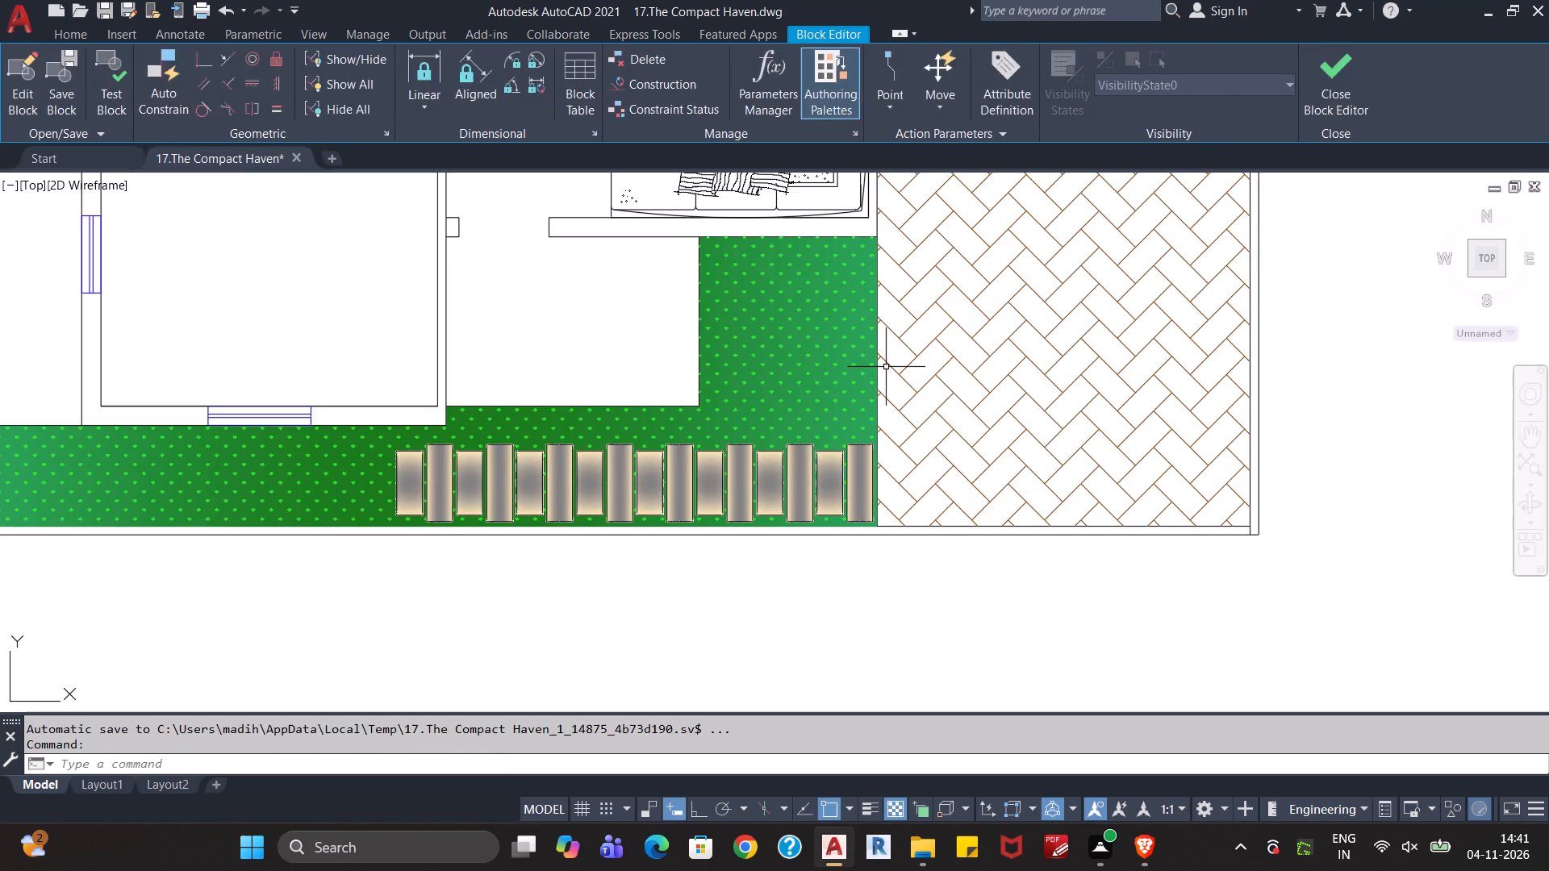
{"action": "key", "text": "Escape"}
{"action": "key", "text": "Escape"}
{"action": "key", "text": "Escape"}
{"action": "scroll", "coordinate": [747, 612], "scroll_direction": "down", "scroll_amount": 1}
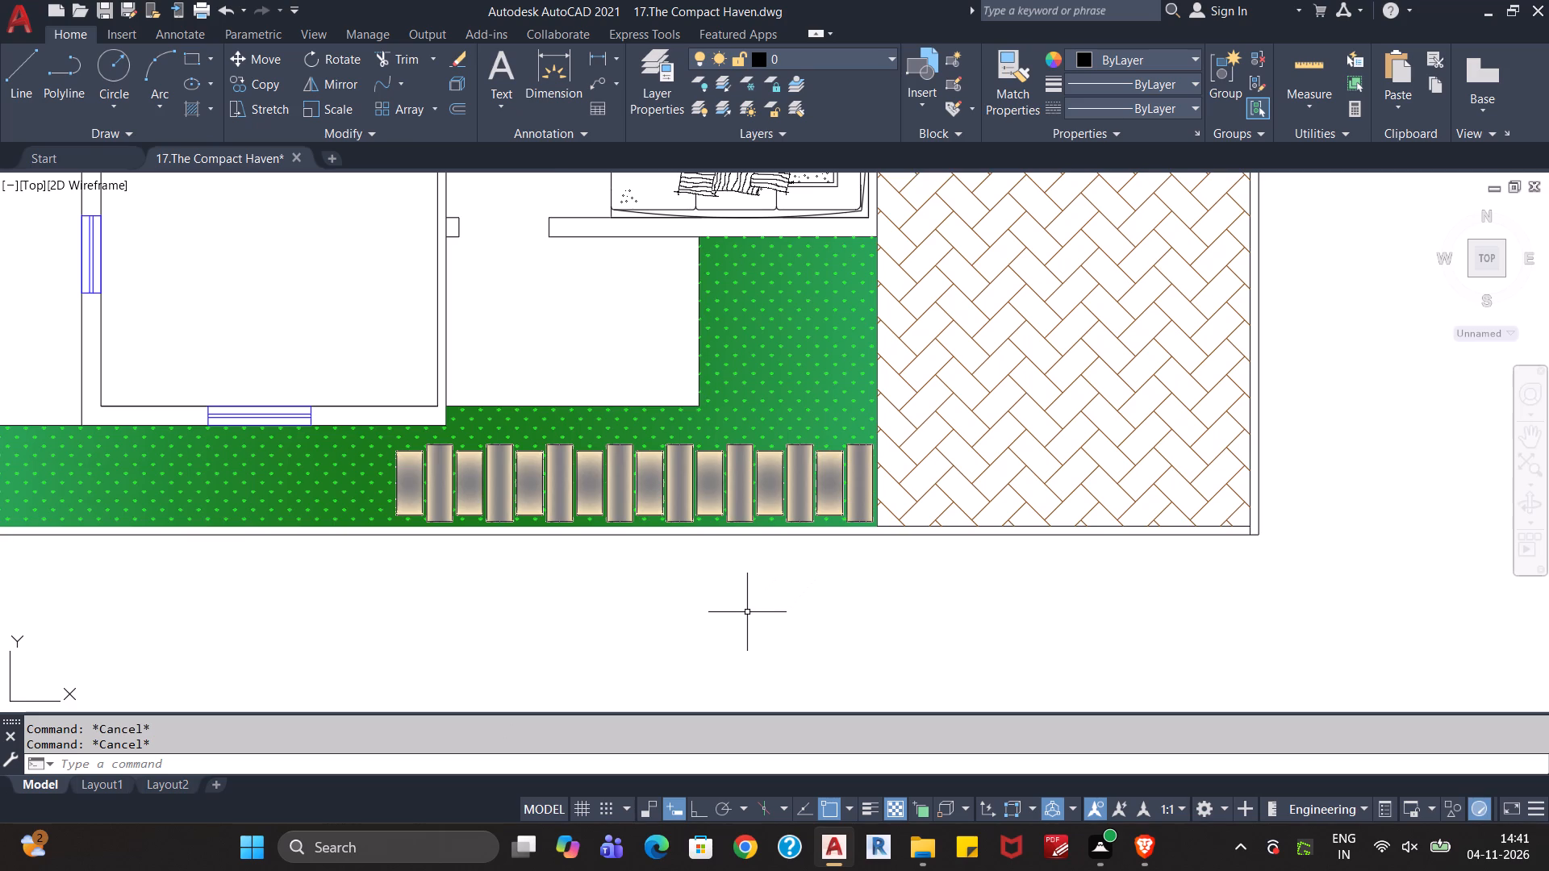
Inspect the garden strip with its finished stepping stones, the blank patio beside it and the surrounding rooms.
{"action": "middle_click", "coordinate": [823, 581]}
{"action": "scroll", "coordinate": [687, 601], "scroll_direction": "up", "scroll_amount": 1}
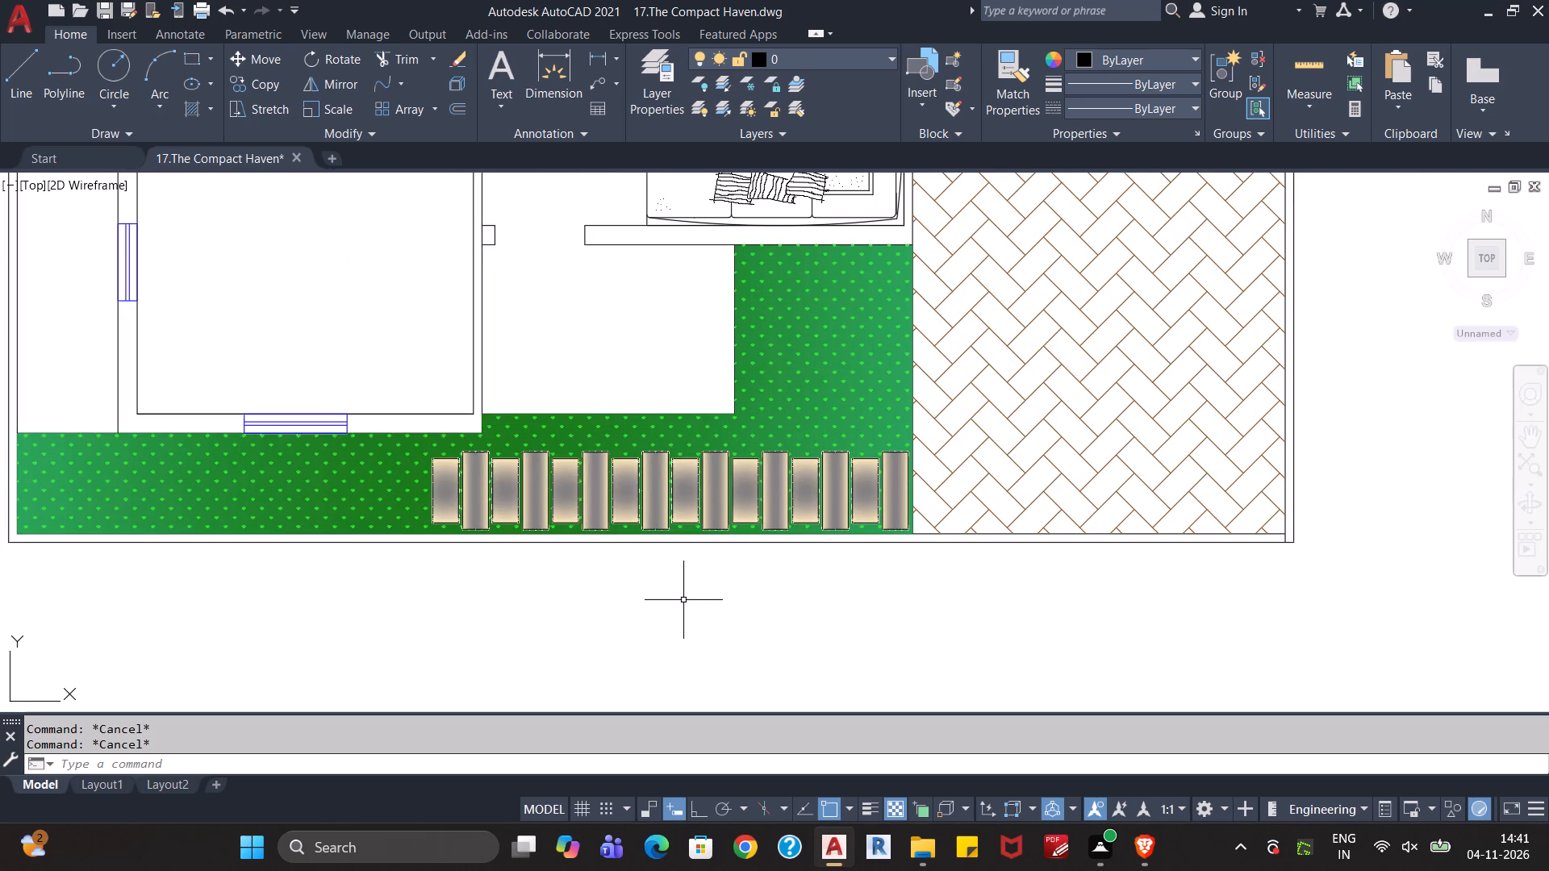
{"action": "middle_click_drag", "start_coordinate": [671, 600], "coordinate": [917, 561]}
{"action": "scroll", "coordinate": [895, 554], "scroll_direction": "down", "scroll_amount": 2}
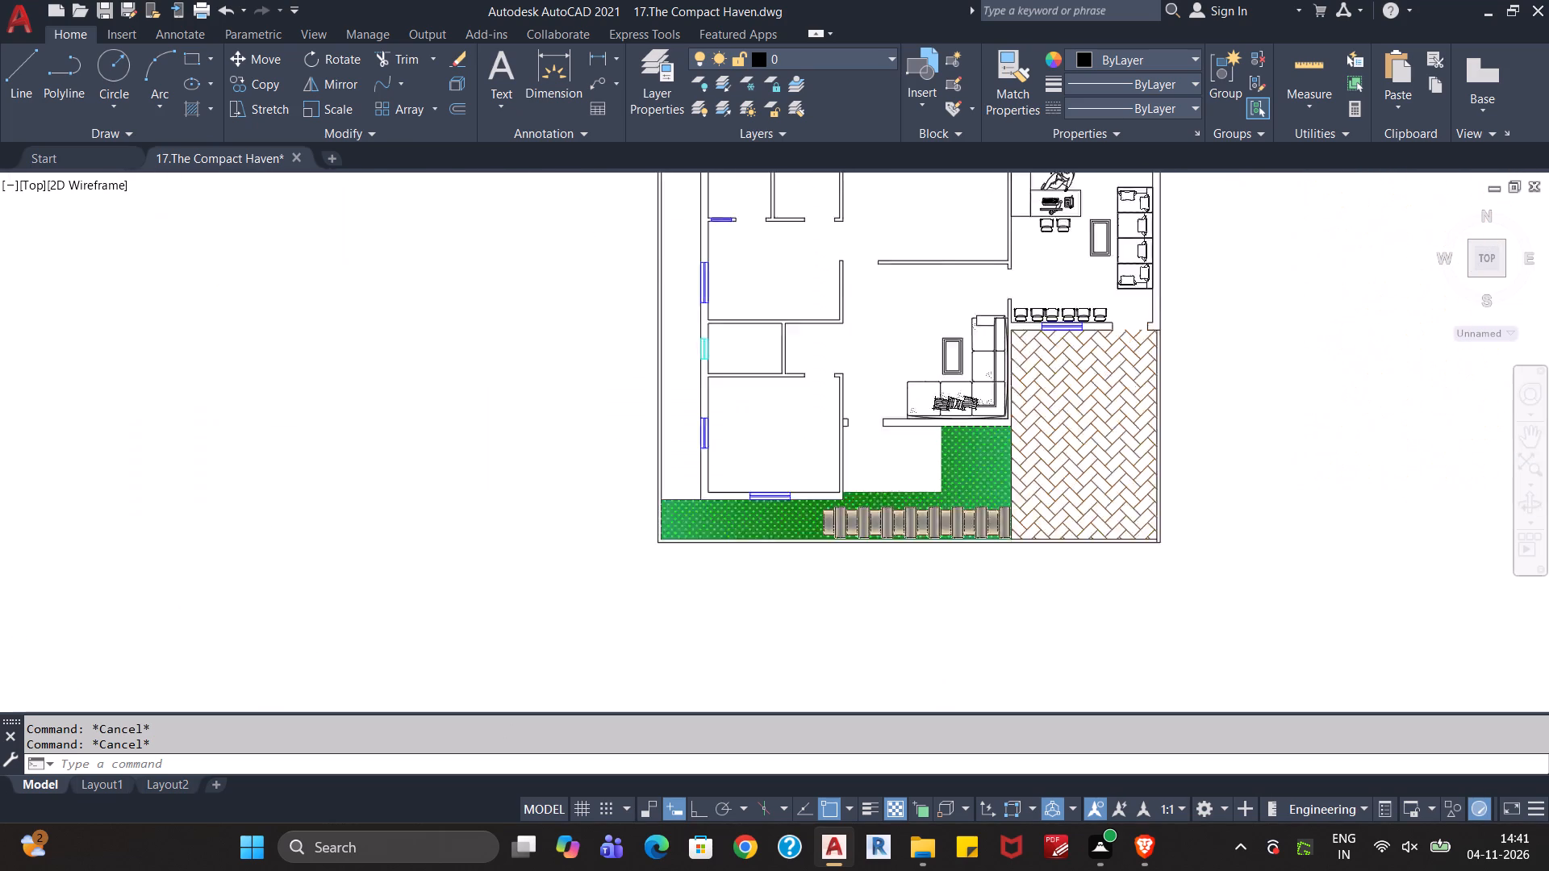
{"action": "scroll", "coordinate": [930, 576], "scroll_direction": "down", "scroll_amount": 1}
{"action": "scroll", "coordinate": [944, 581], "scroll_direction": "up", "scroll_amount": 2}
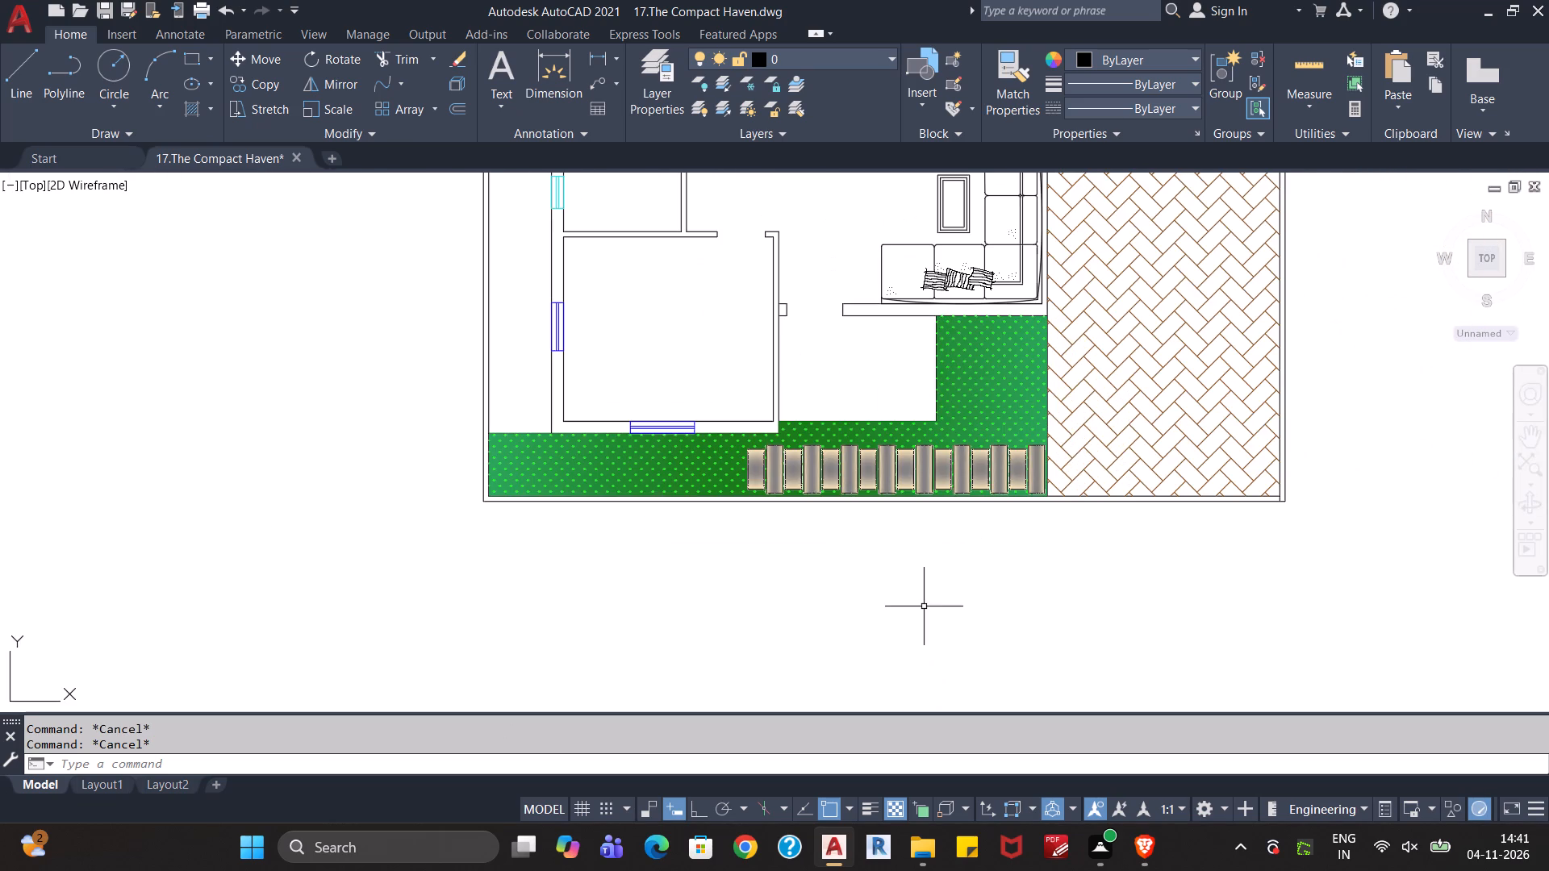
{"action": "scroll", "coordinate": [924, 606], "scroll_direction": "up", "scroll_amount": 1}
{"action": "middle_click_drag", "start_coordinate": [867, 566], "coordinate": [801, 627]}
{"action": "scroll", "coordinate": [748, 606], "scroll_direction": "down", "scroll_amount": 1}
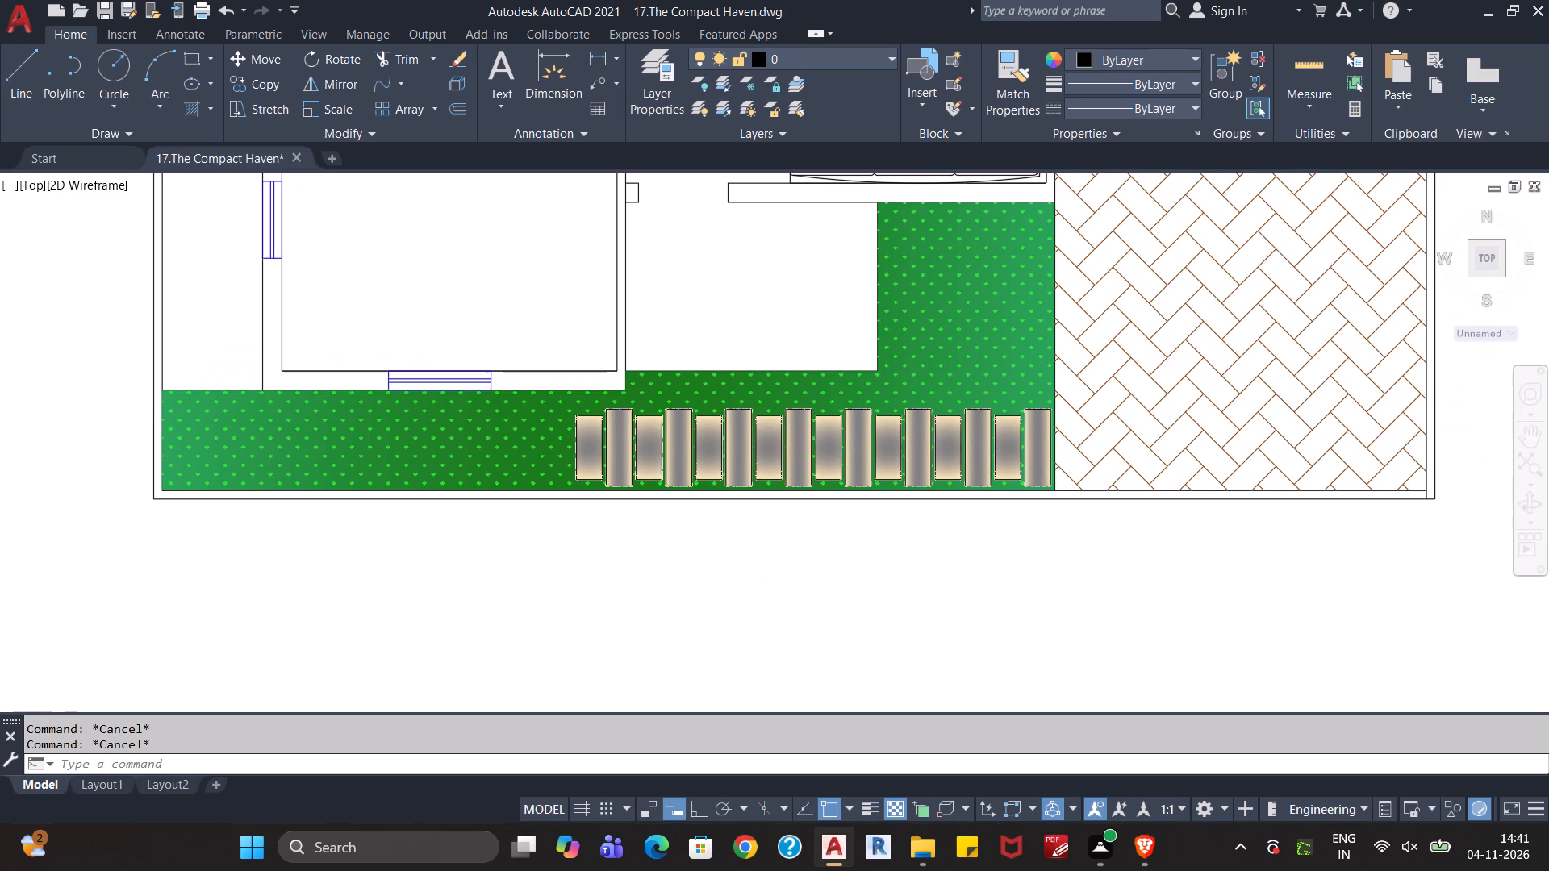
{"action": "middle_click_drag", "start_coordinate": [748, 606], "coordinate": [627, 646]}
{"action": "middle_click_drag", "start_coordinate": [607, 631], "coordinate": [649, 581]}
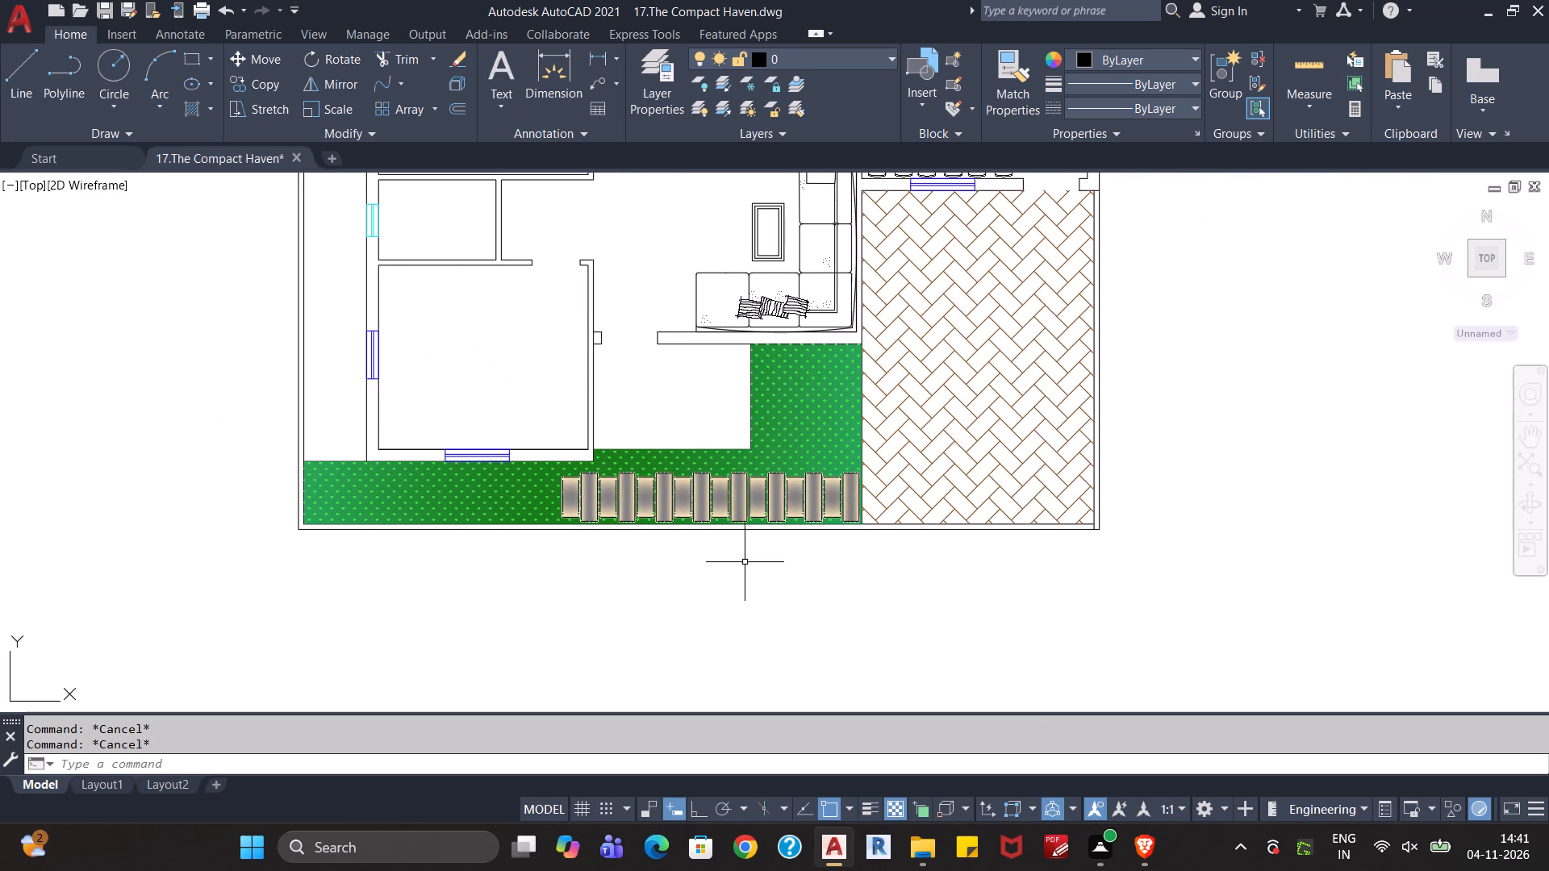
{"action": "scroll", "coordinate": [752, 515], "scroll_direction": "up", "scroll_amount": 1}
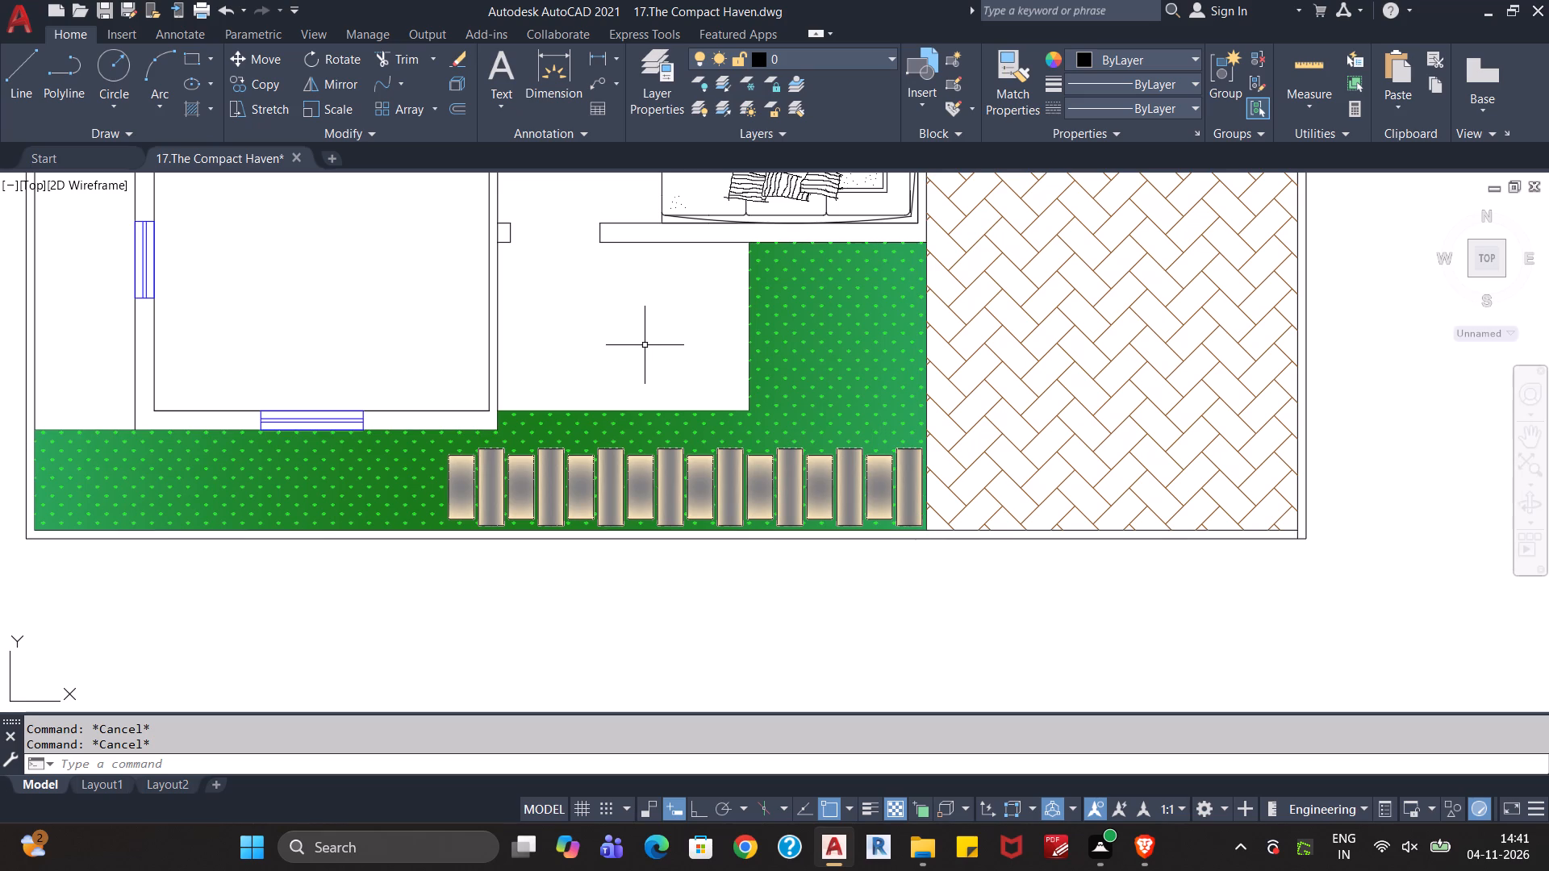
Extend the lower edge of the wall beneath the L-shaped sofa across the doorway opening to the adjacent room's wall.
{"action": "middle_click_drag", "start_coordinate": [618, 294], "coordinate": [600, 408]}
{"action": "scroll", "coordinate": [592, 423], "scroll_direction": "up", "scroll_amount": 1}
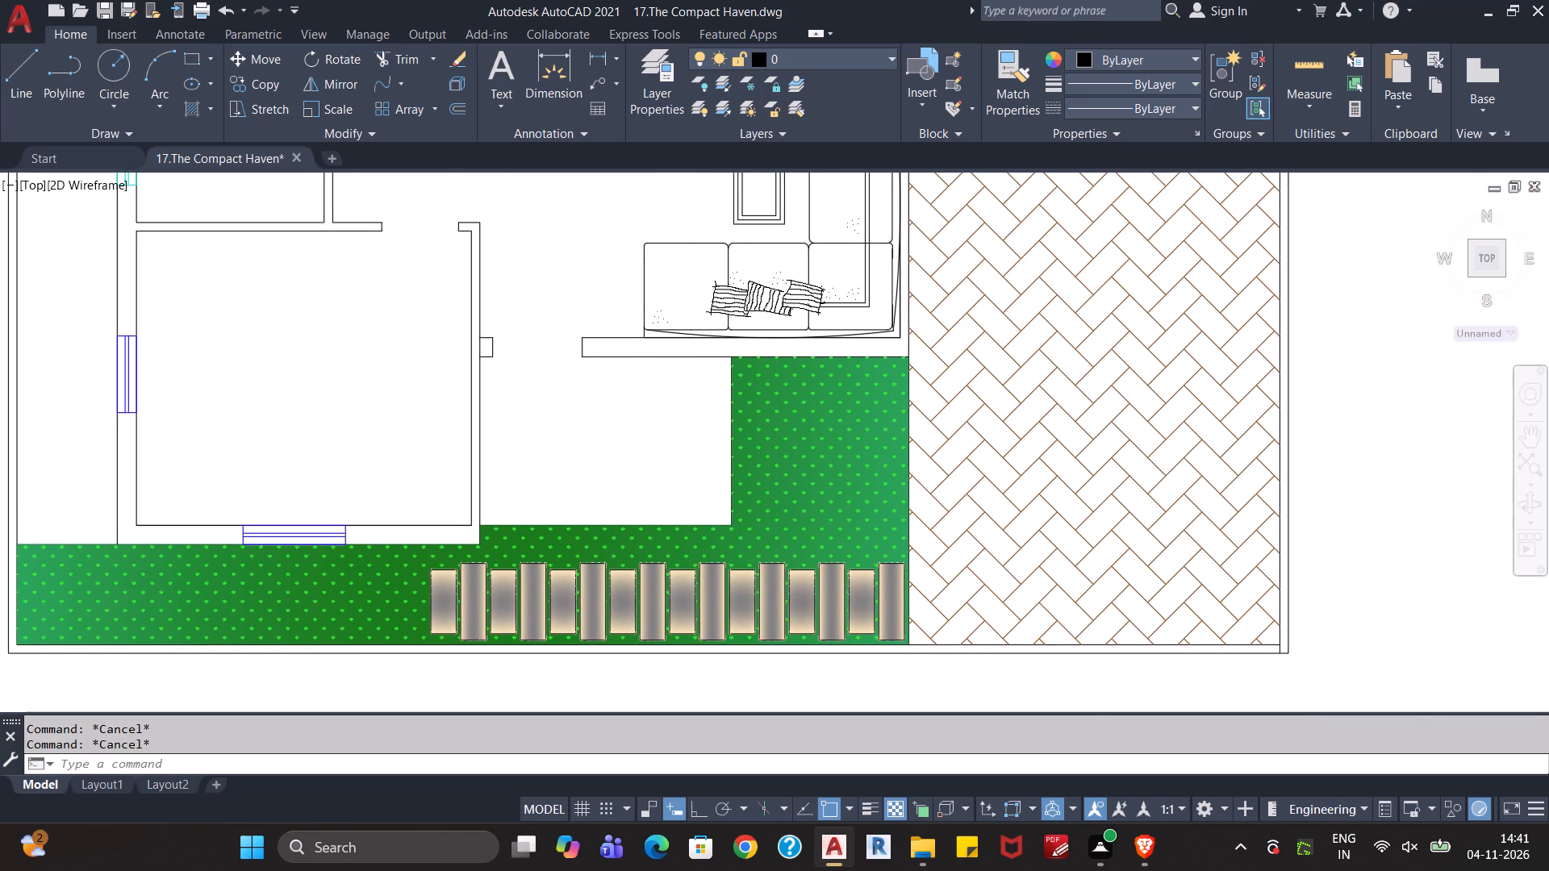
{"action": "key", "text": "x"}
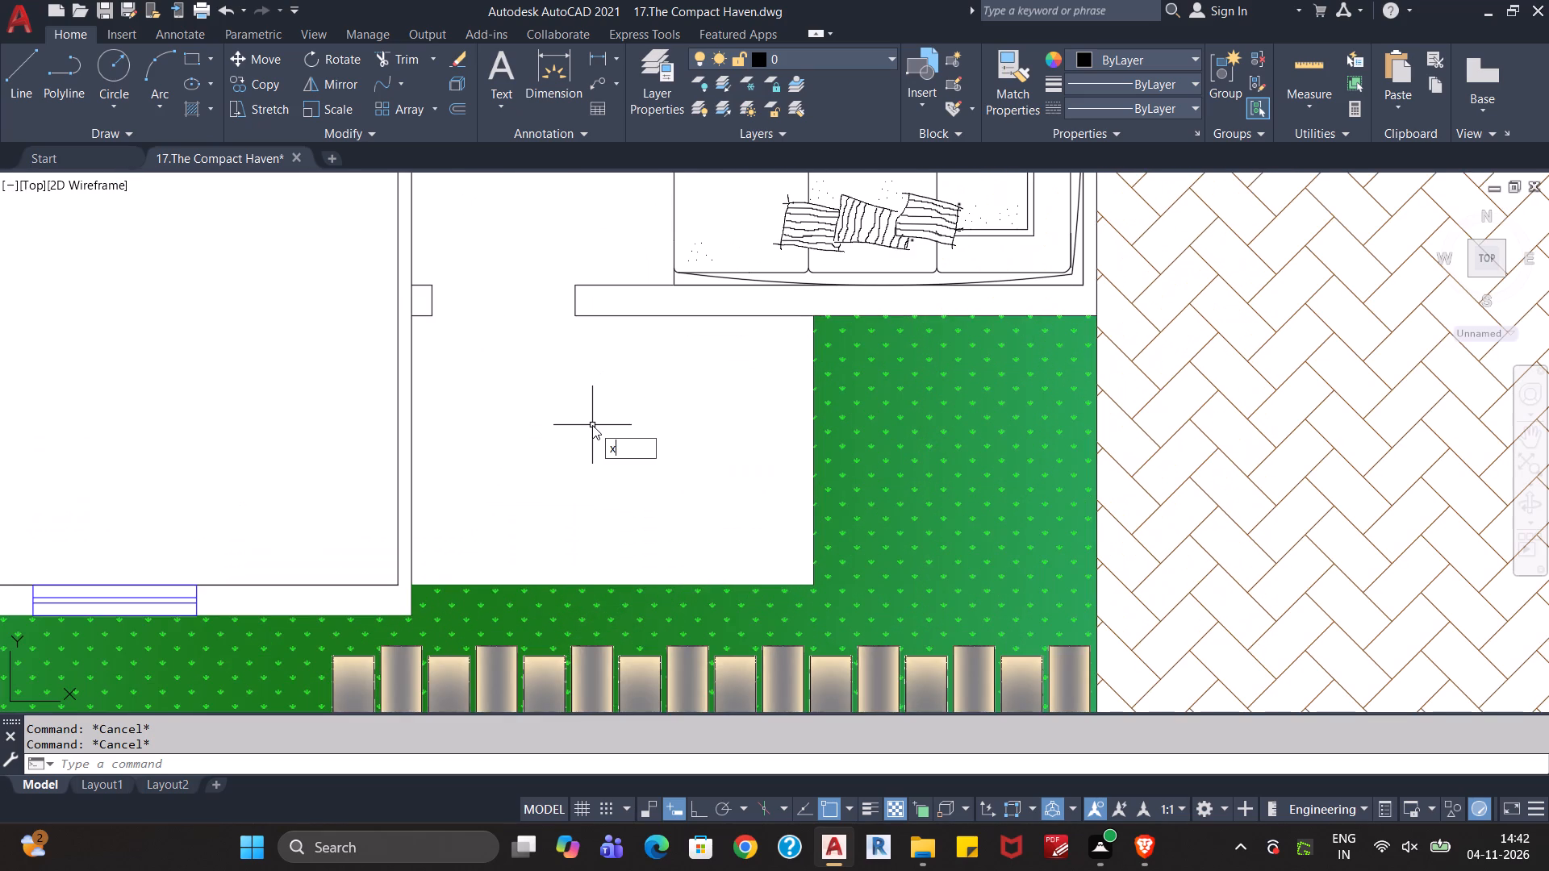
{"action": "key", "text": "BackSpace"}
{"action": "type", "text": "ex"}
{"action": "key", "text": "Return"}
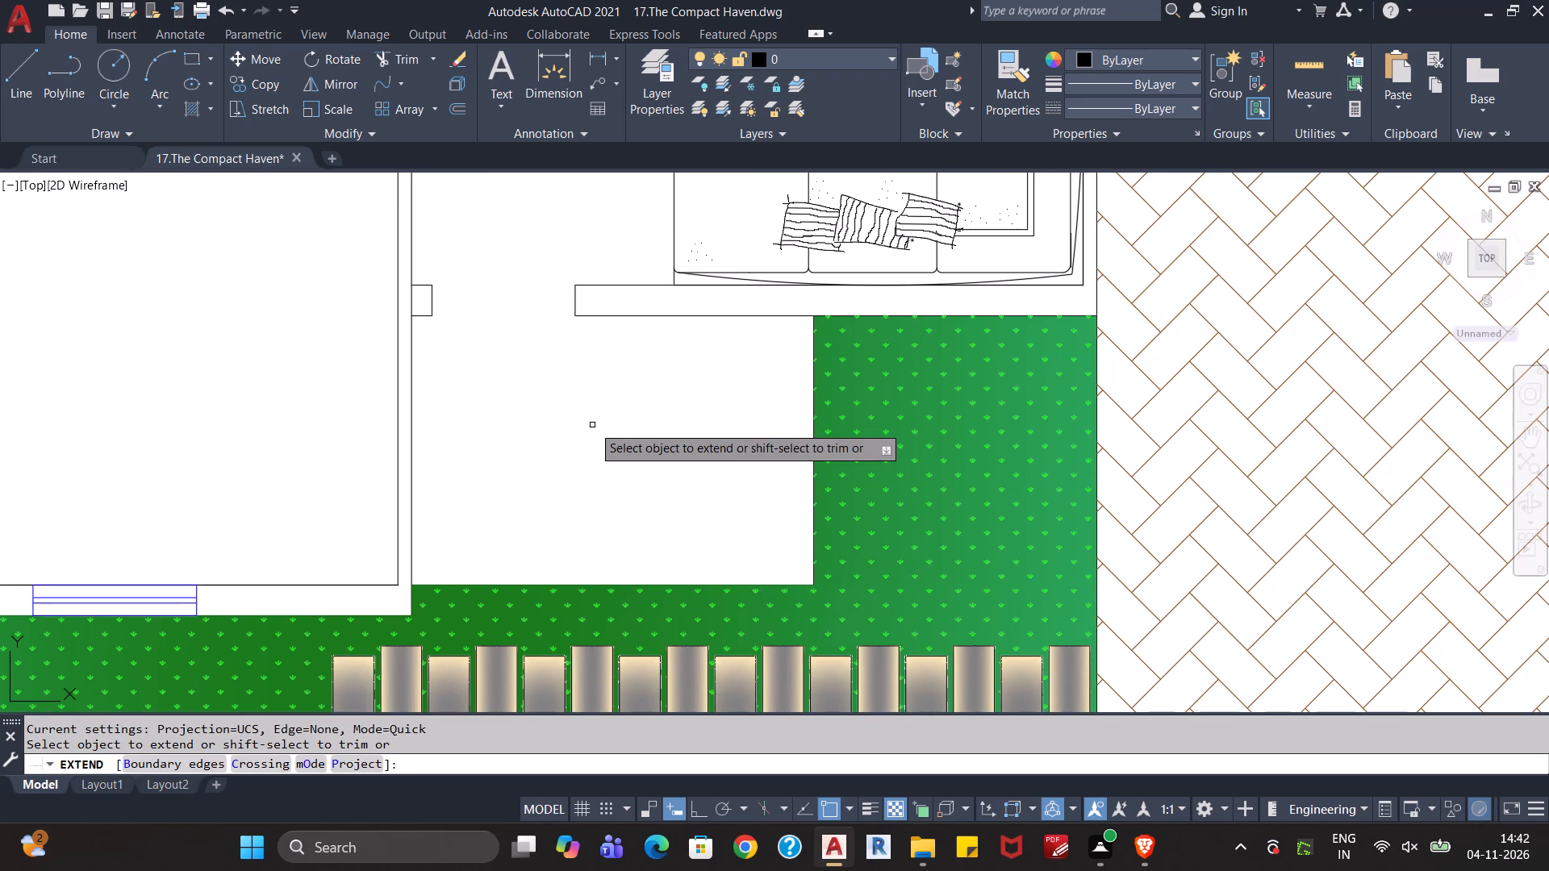
{"action": "left_click", "coordinate": [614, 315]}
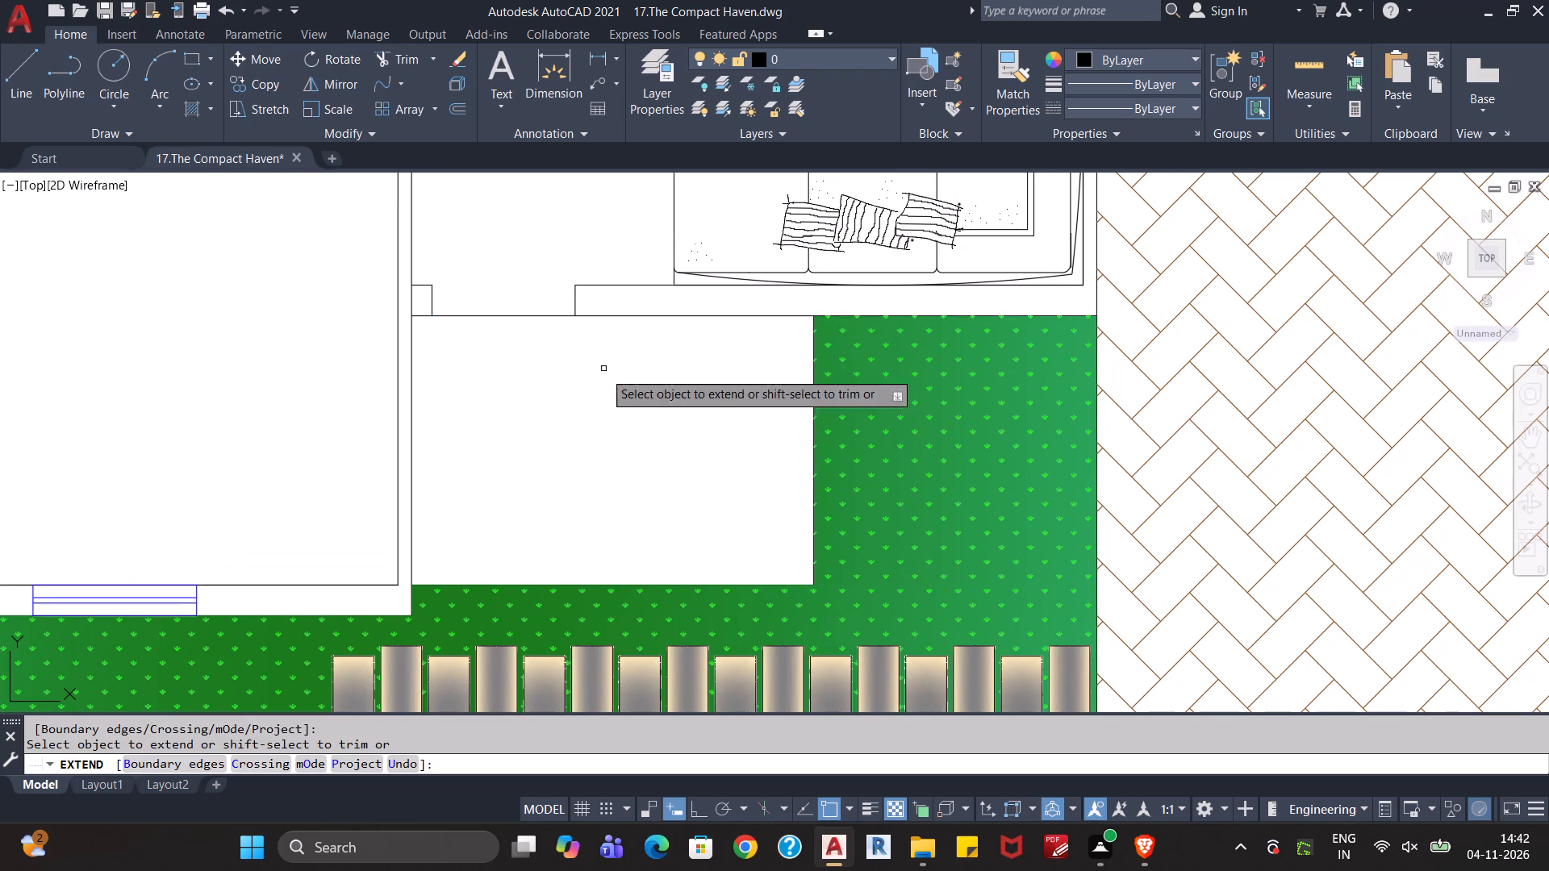
{"action": "key", "text": "Escape"}
{"action": "scroll", "coordinate": [595, 402], "scroll_direction": "down", "scroll_amount": 2}
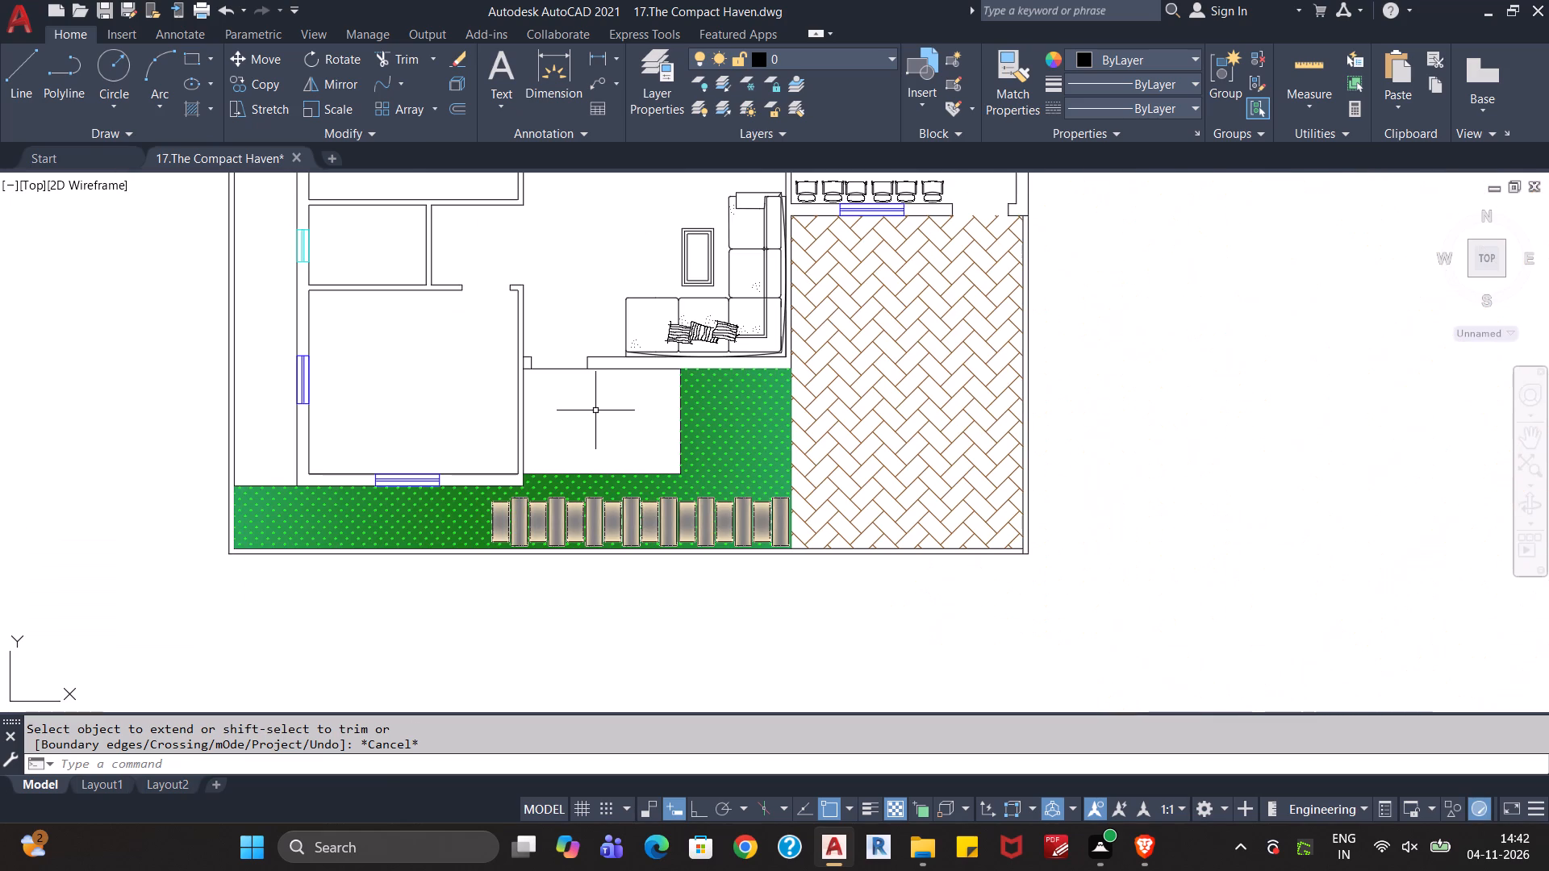
{"action": "key", "text": "Escape"}
{"action": "middle_click", "coordinate": [596, 423]}
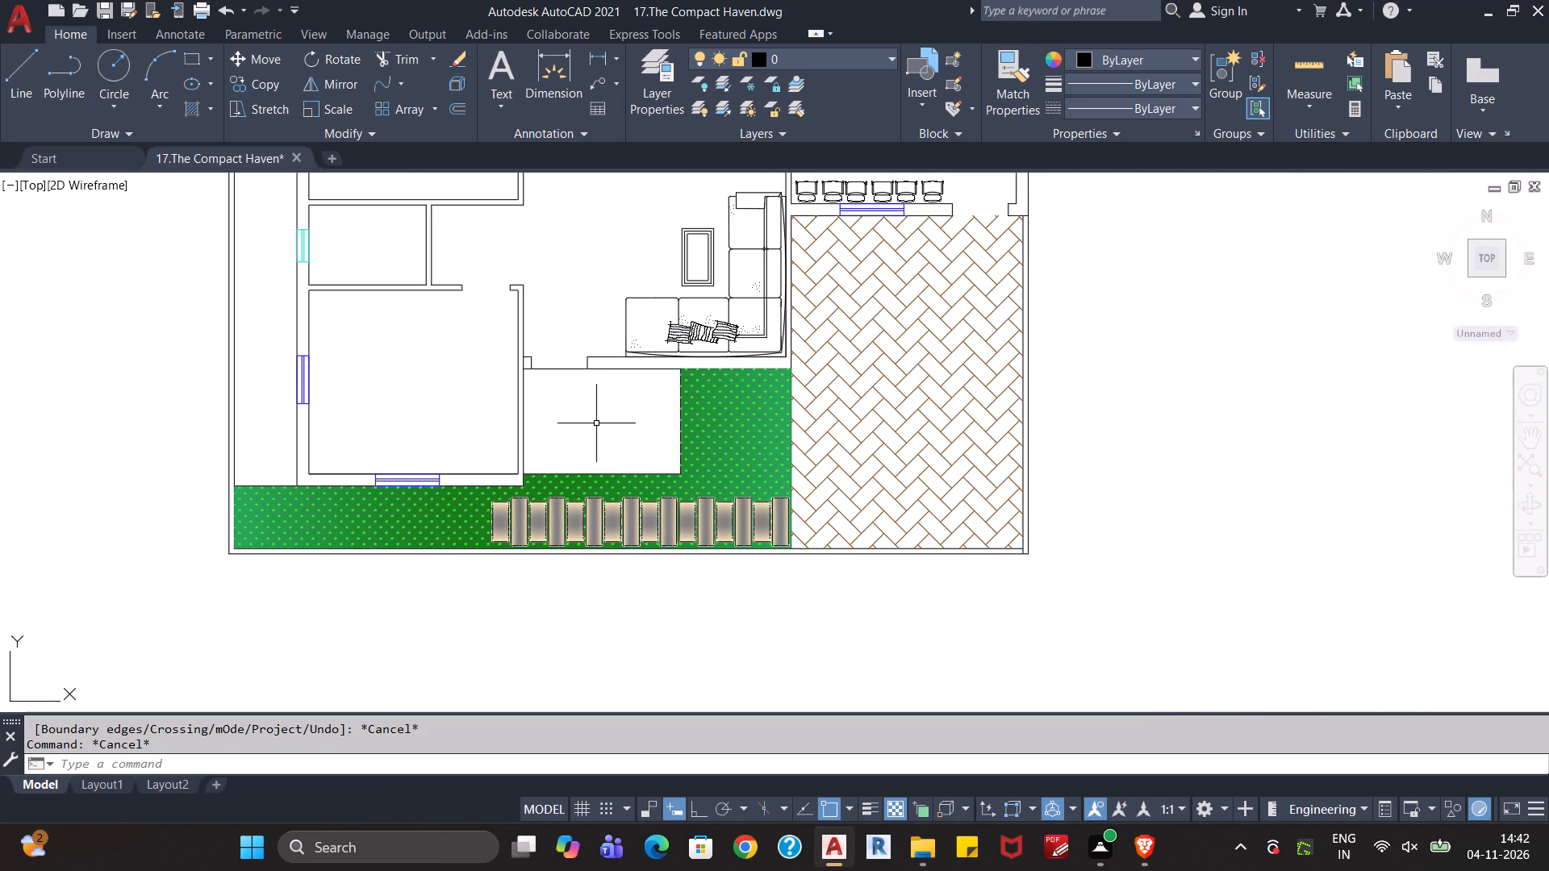
Open and recover the drawing Modern Organic Modular & Curved Sofa Set Circular Layout from the Sofa Sets folder in Blocks.
{"action": "key", "text": "ctrl+o"}
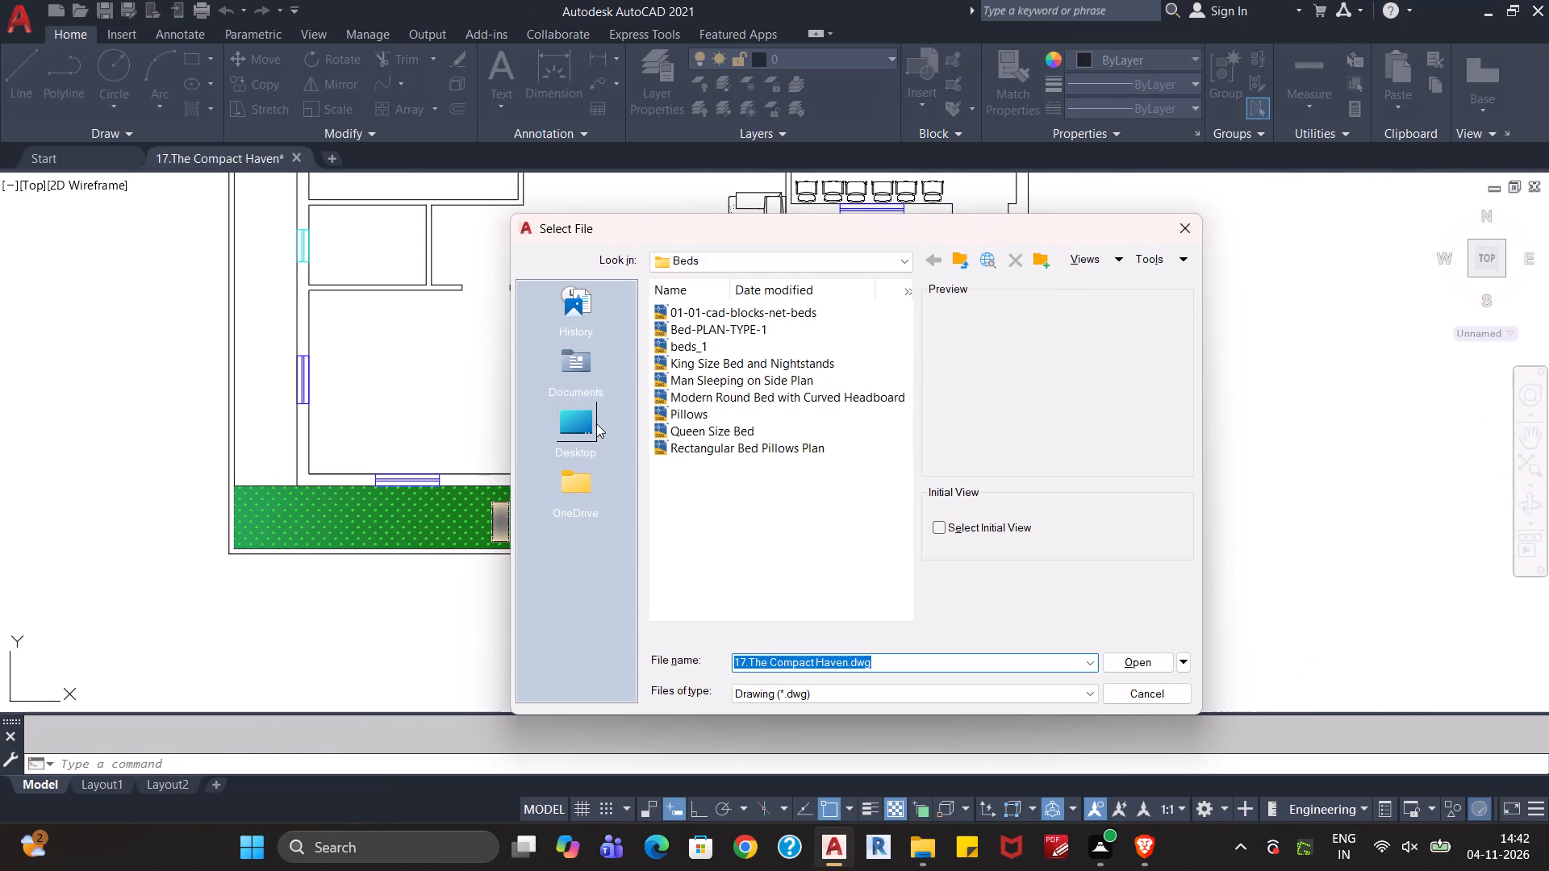
{"action": "left_click", "coordinate": [707, 349]}
{"action": "left_click", "coordinate": [708, 376]}
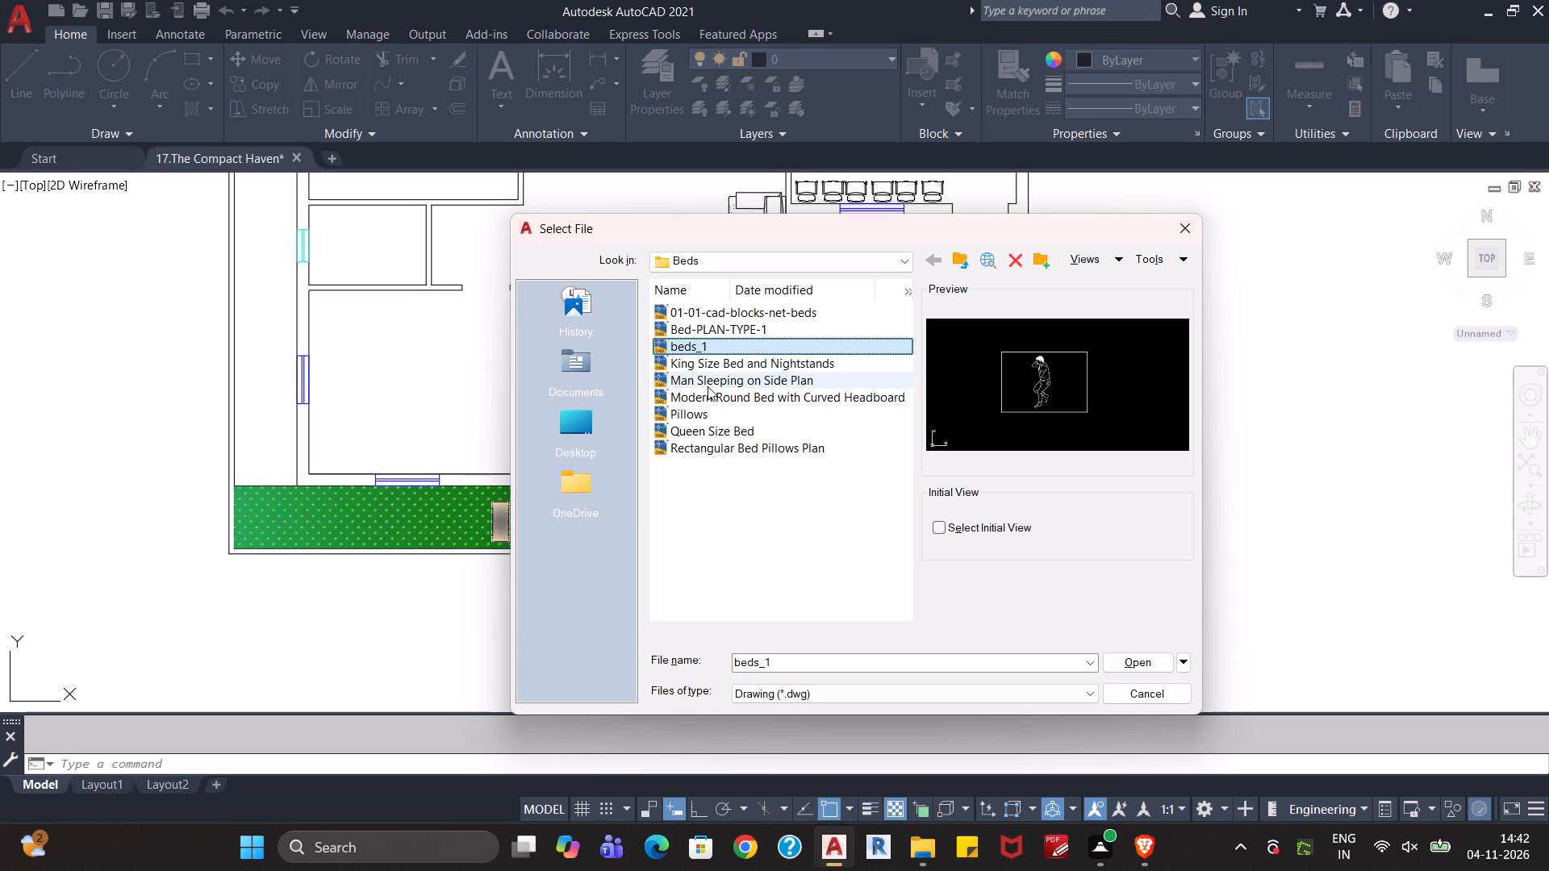
{"action": "left_click", "coordinate": [709, 398]}
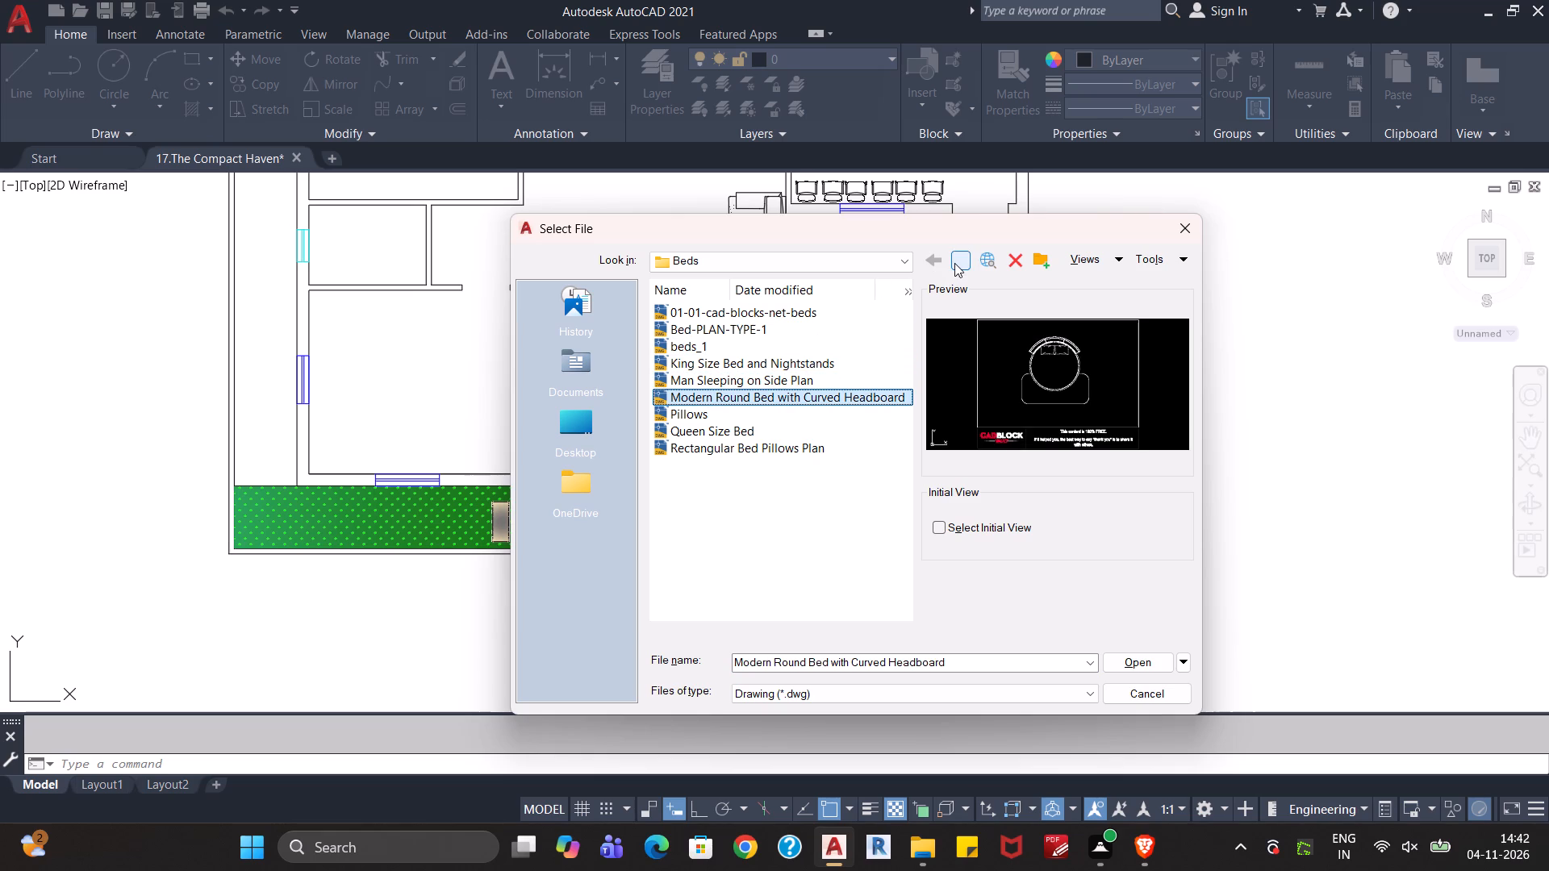
{"action": "left_click", "coordinate": [954, 263]}
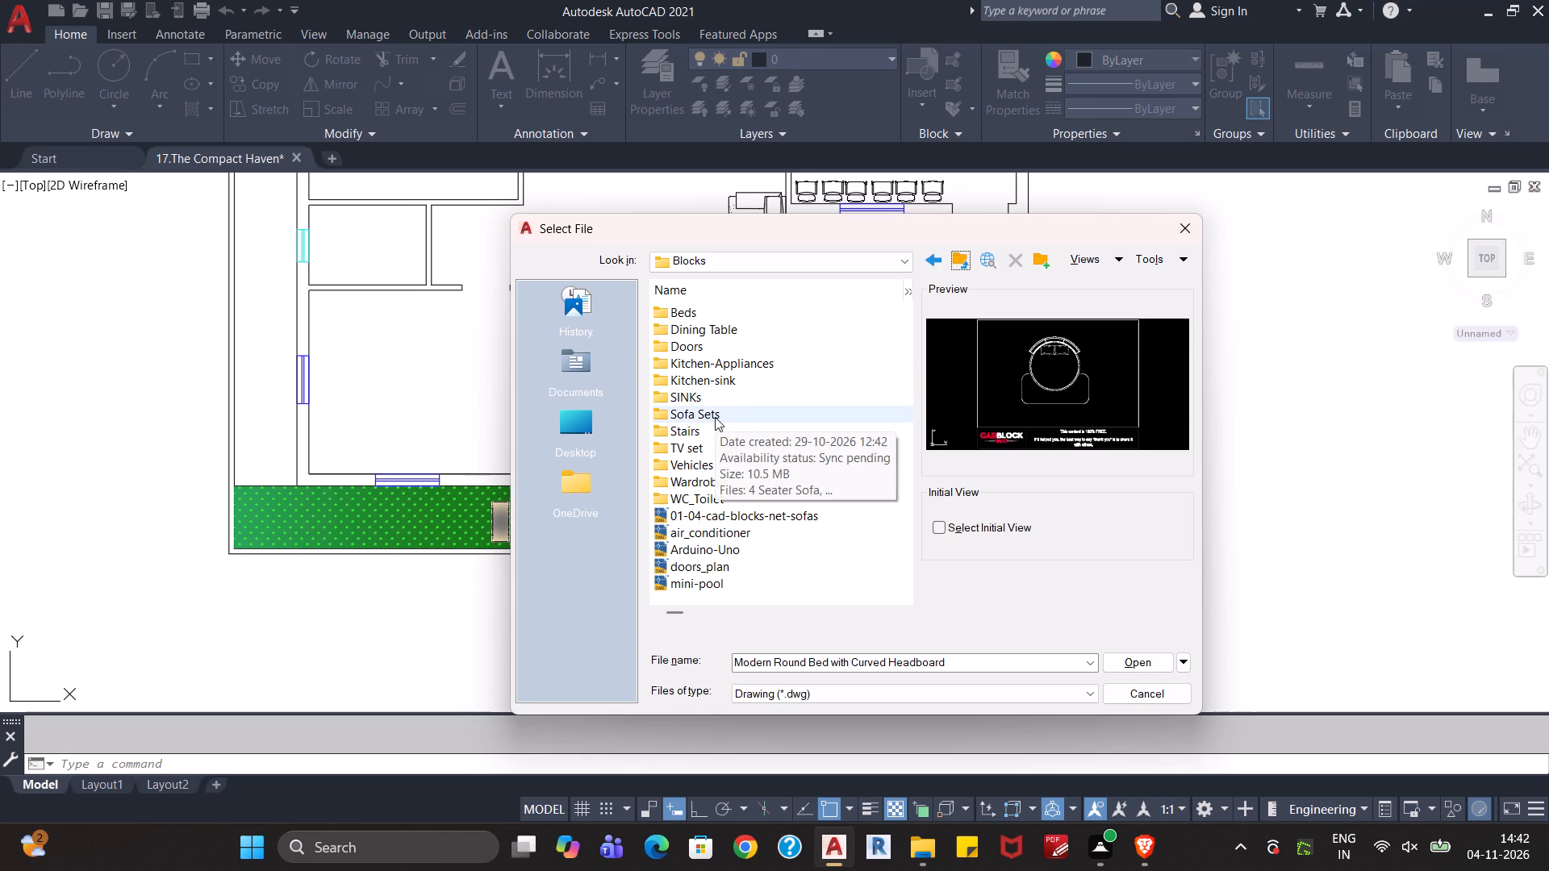
{"action": "double_click", "coordinate": [715, 416]}
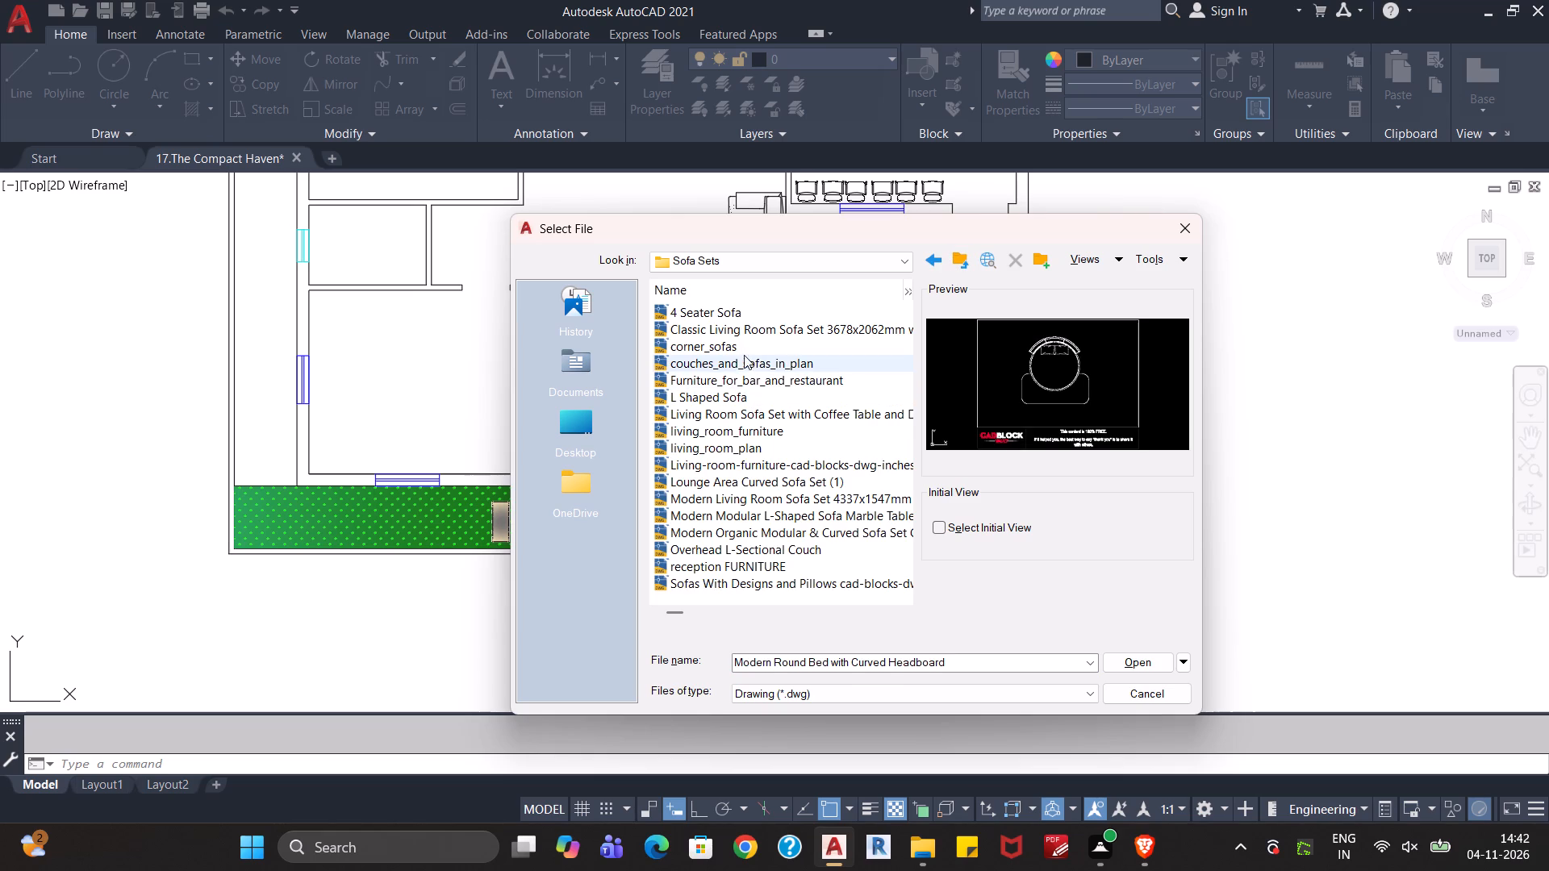
{"action": "left_click", "coordinate": [738, 351]}
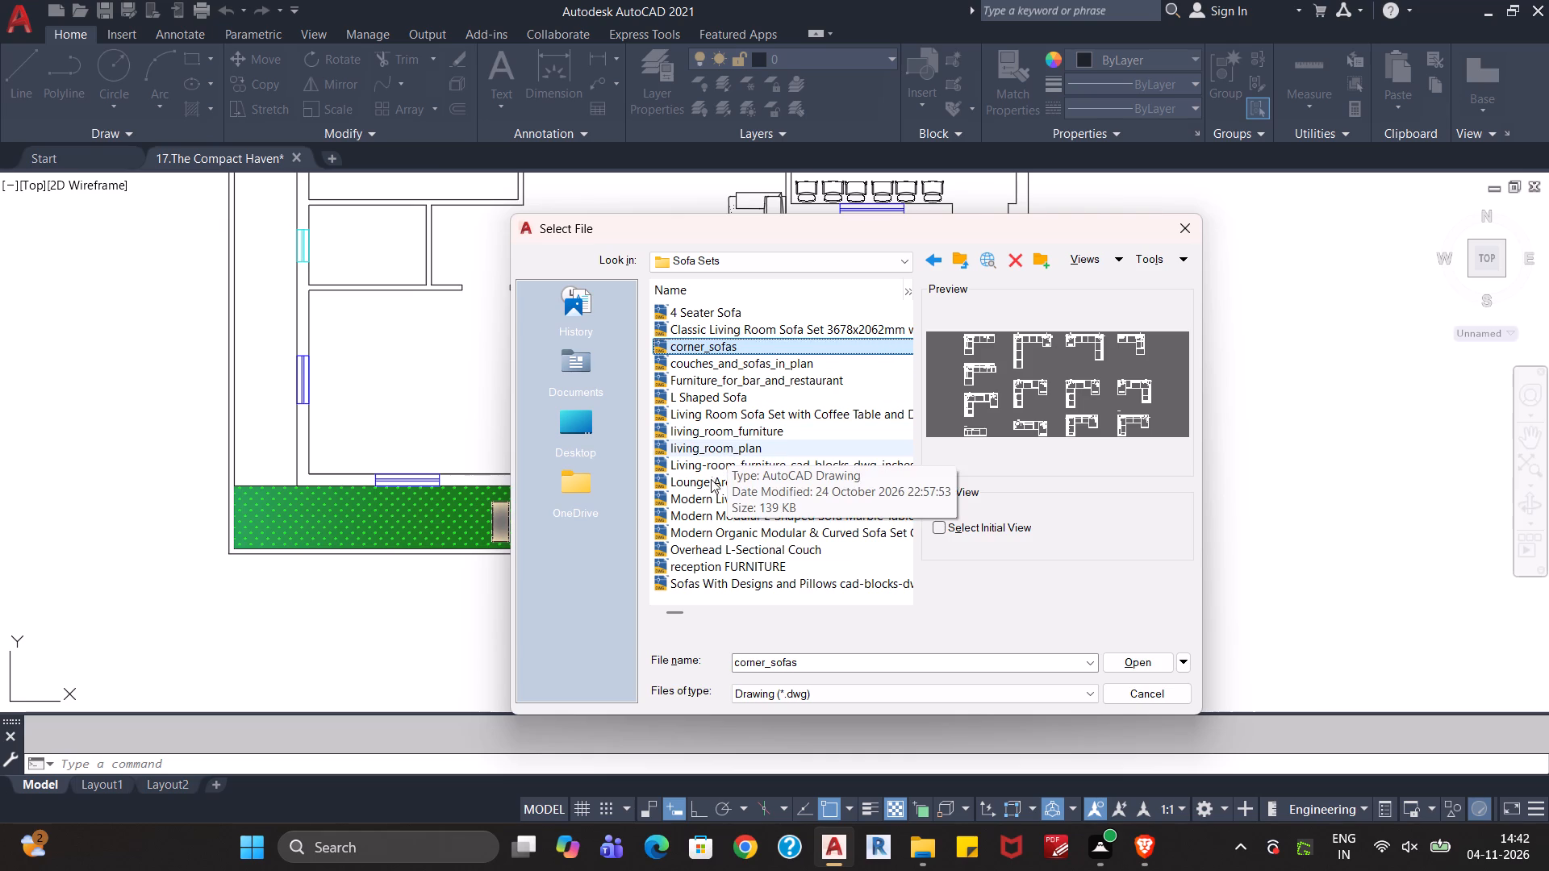
{"action": "left_click", "coordinate": [716, 486]}
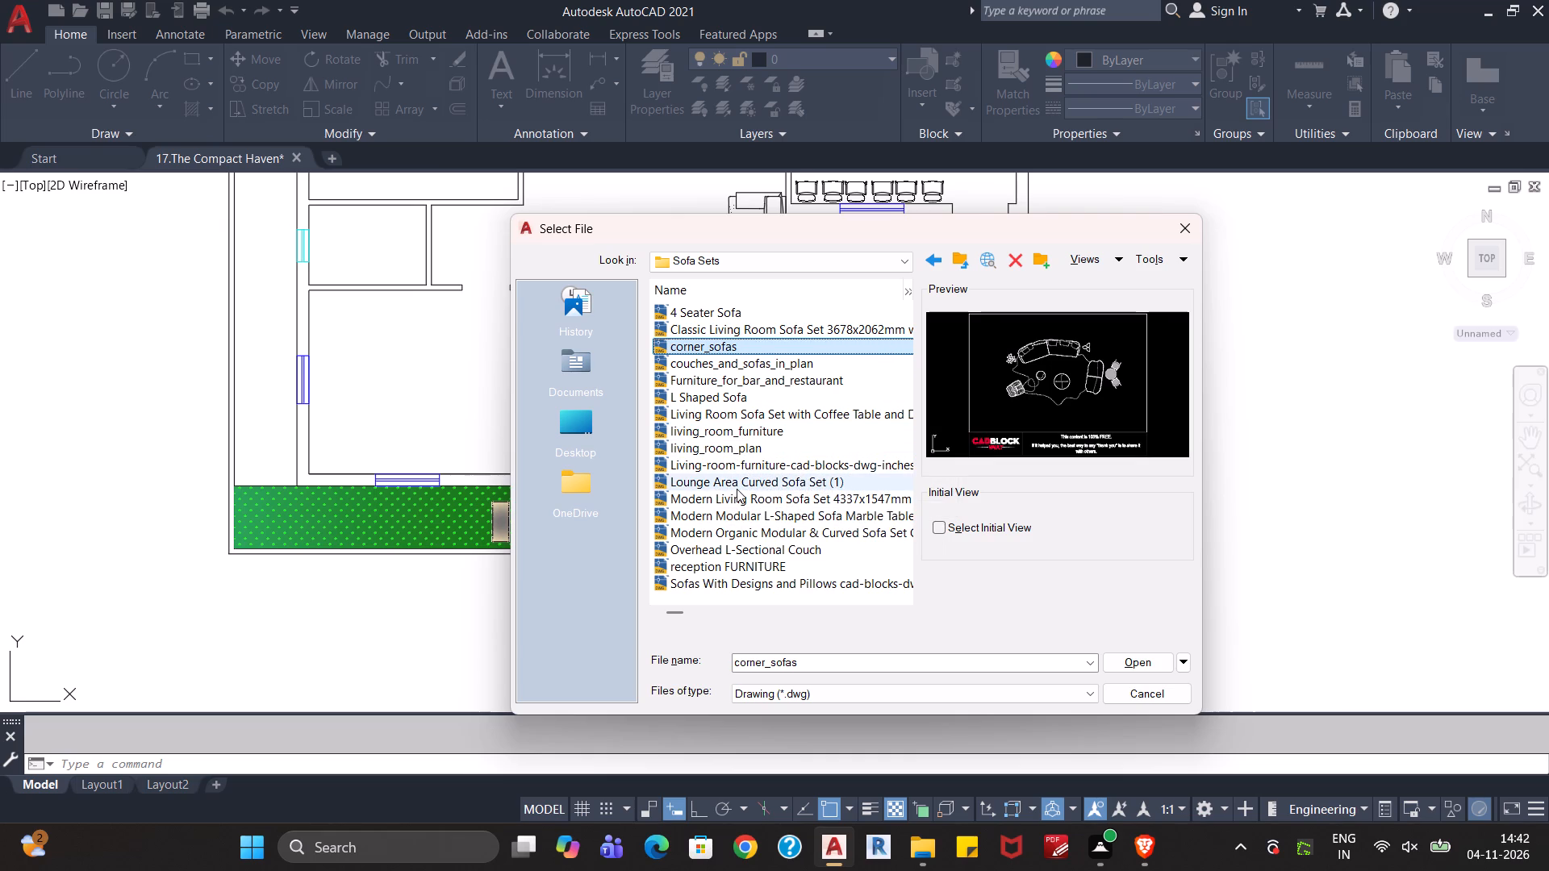
{"action": "left_click", "coordinate": [721, 544]}
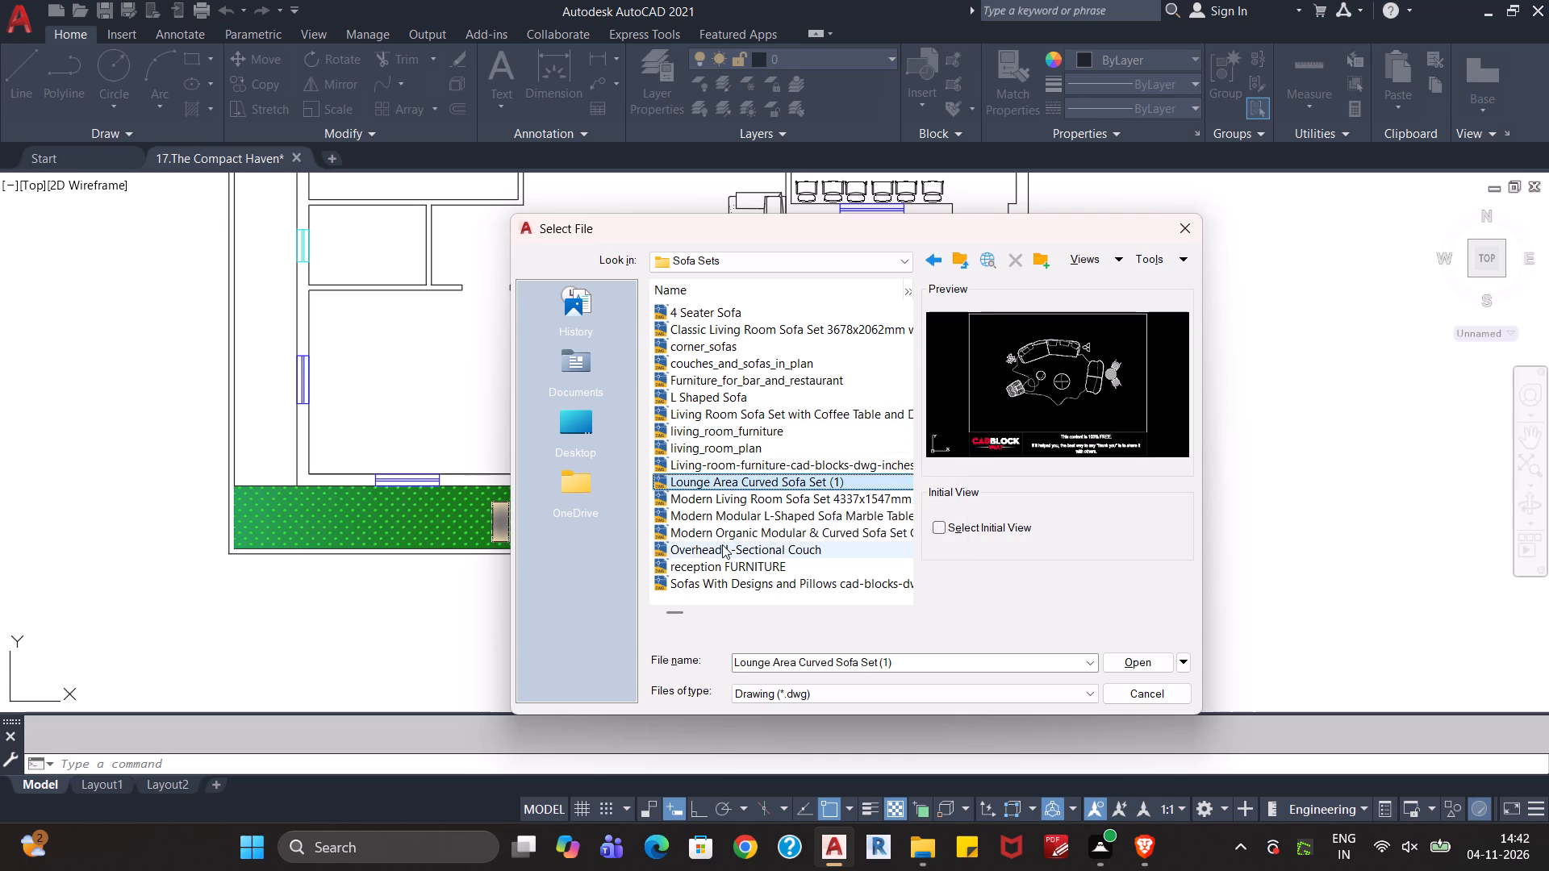
{"action": "left_click", "coordinate": [719, 528]}
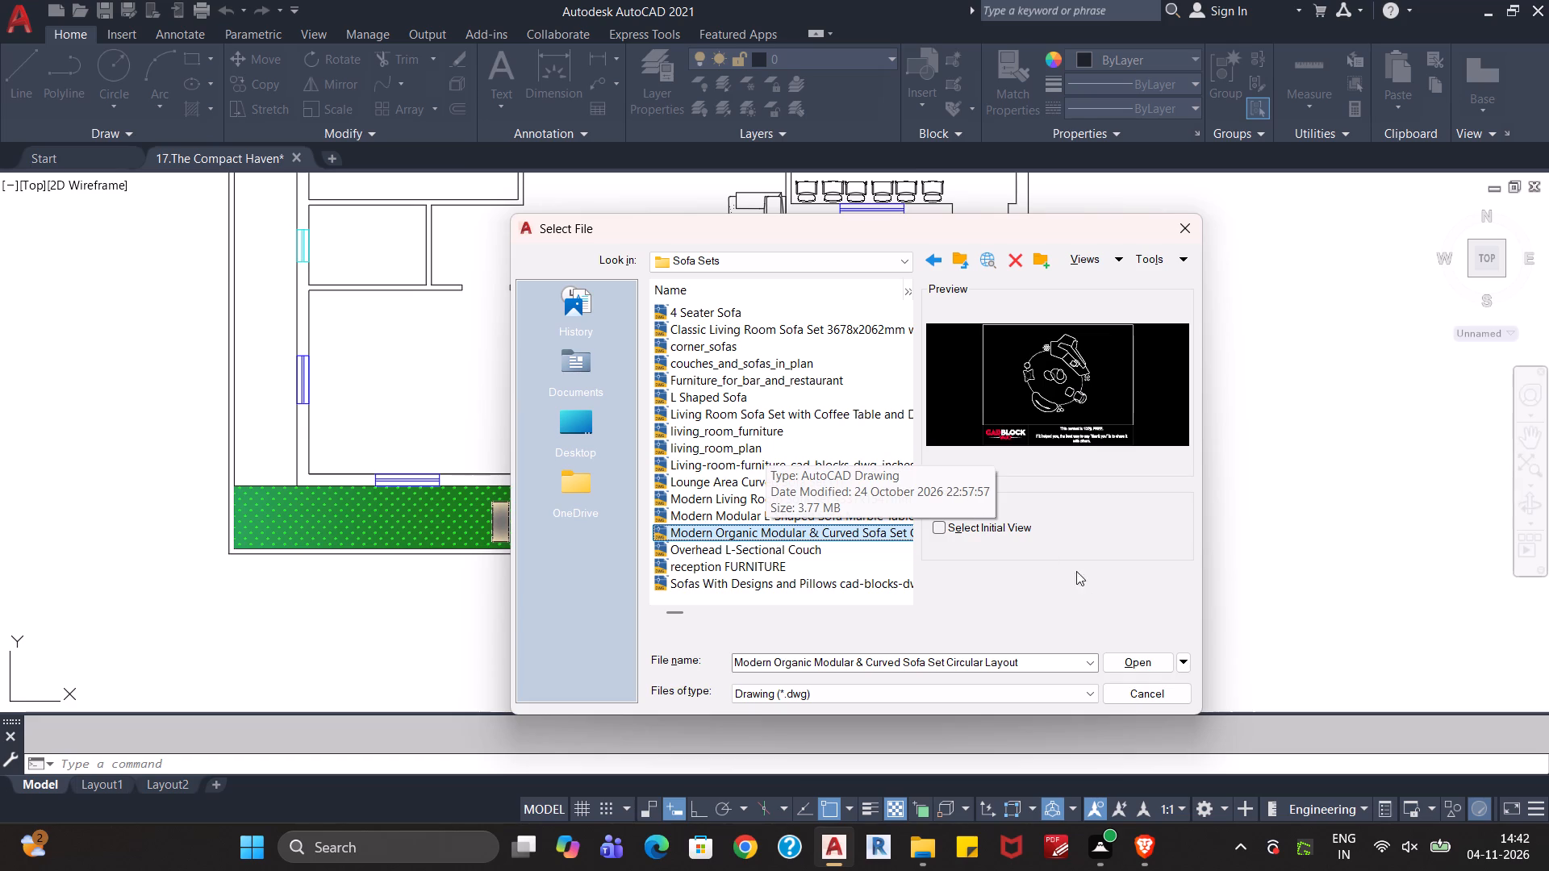
{"action": "left_click", "coordinate": [1128, 660]}
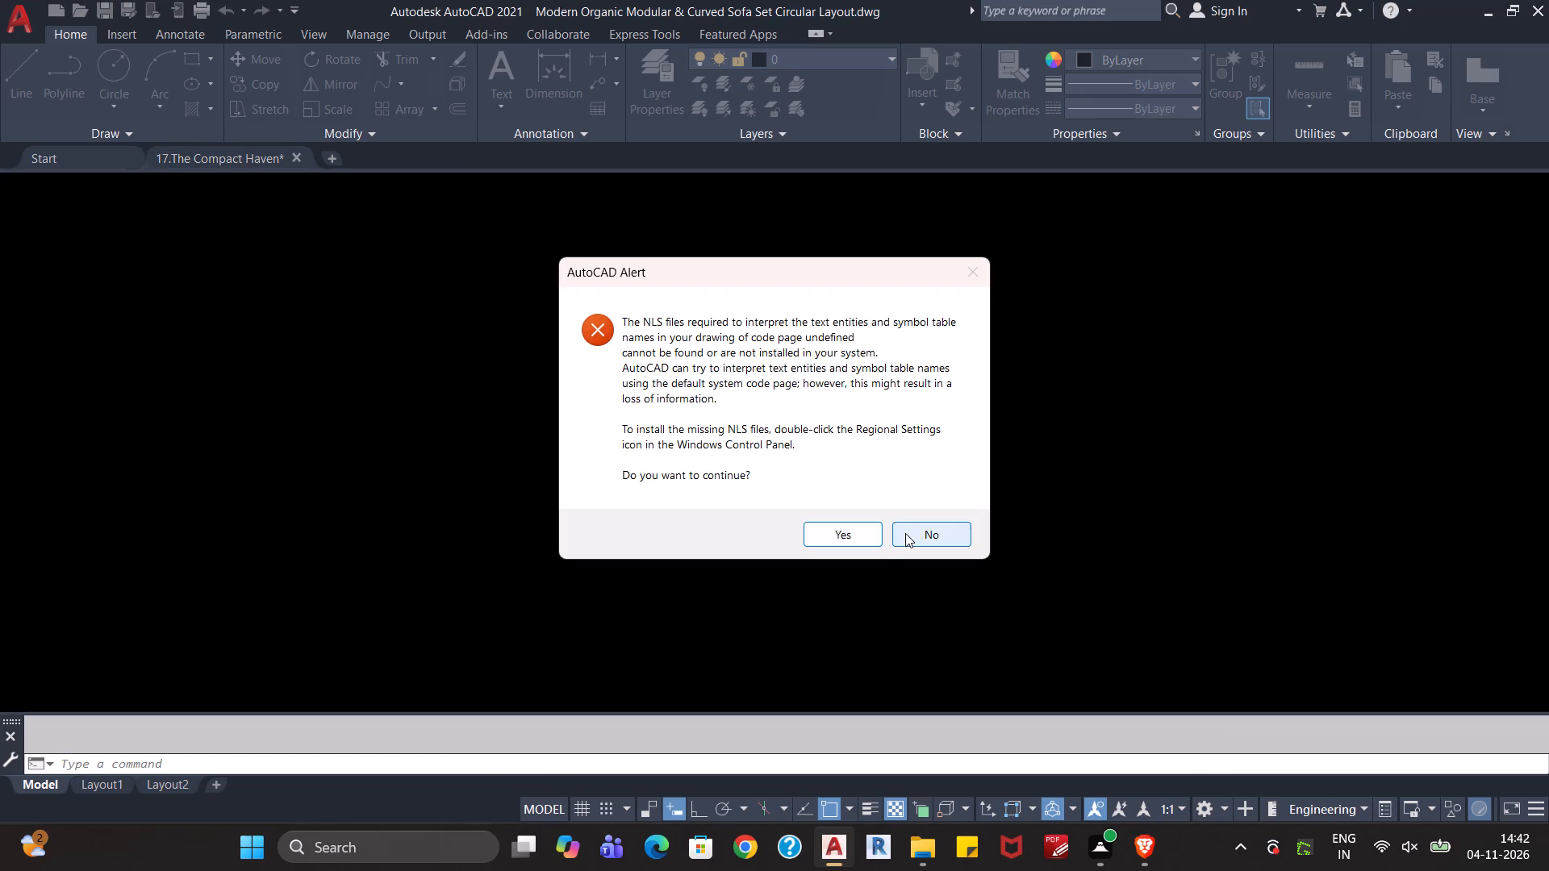
{"action": "left_click", "coordinate": [905, 533]}
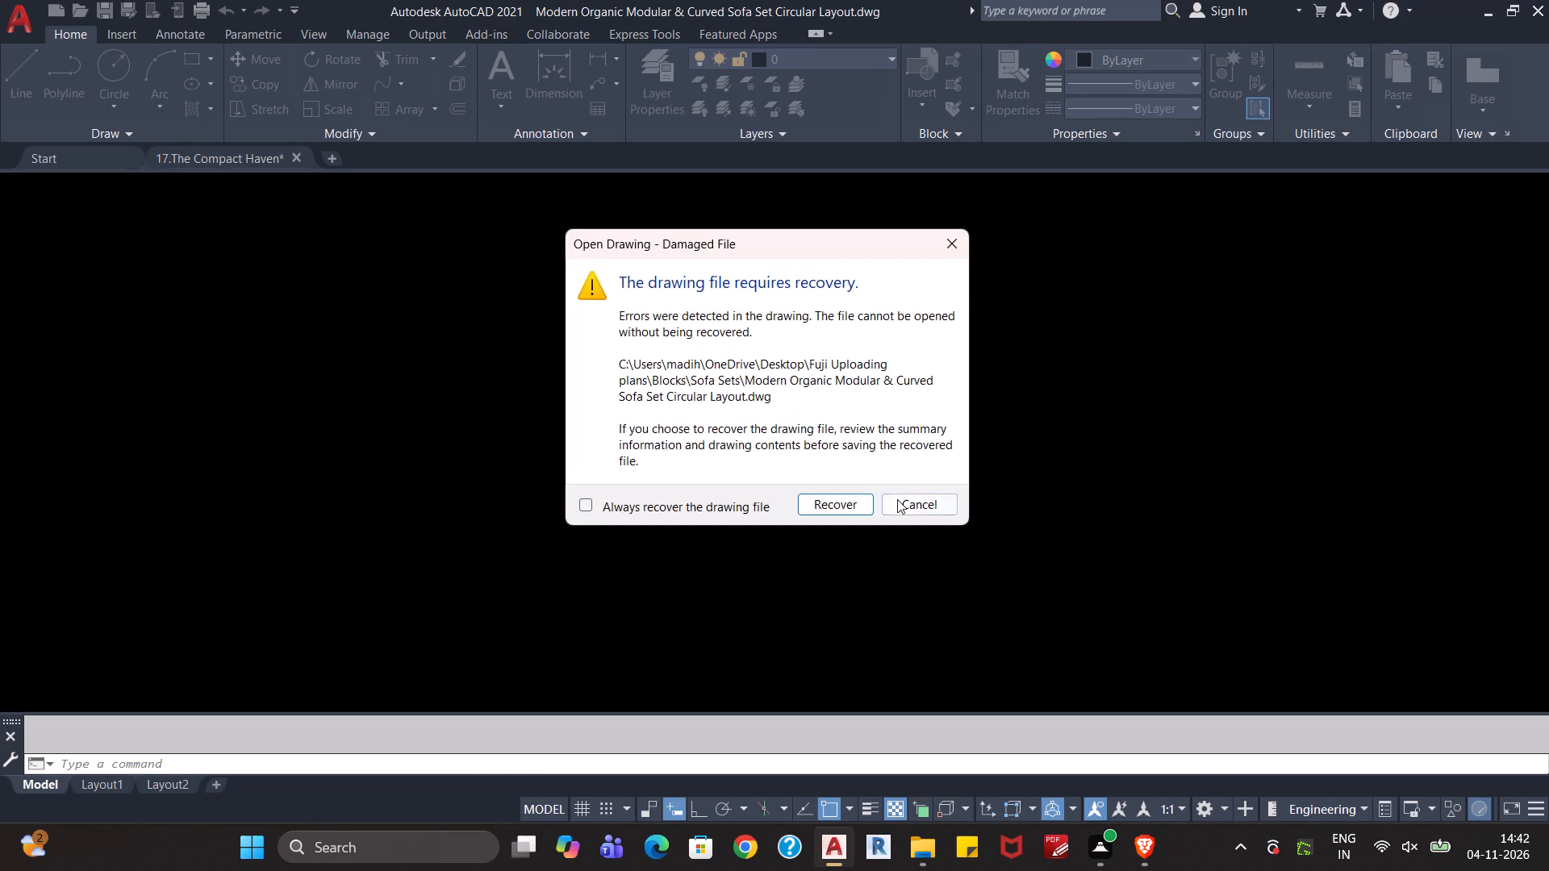
{"action": "left_click", "coordinate": [861, 504]}
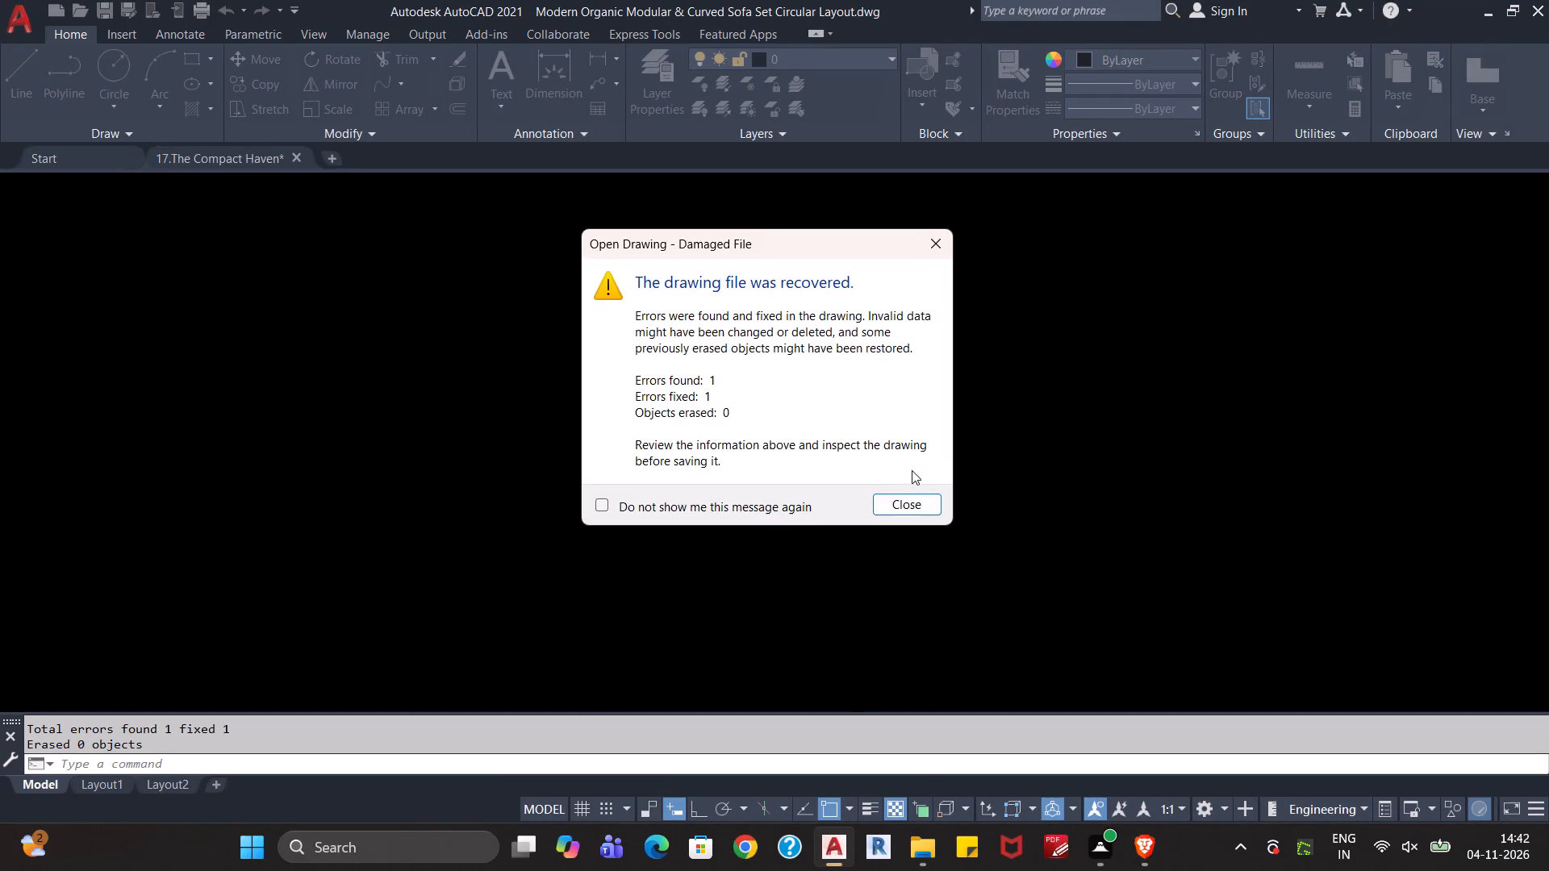
{"action": "left_click", "coordinate": [903, 496]}
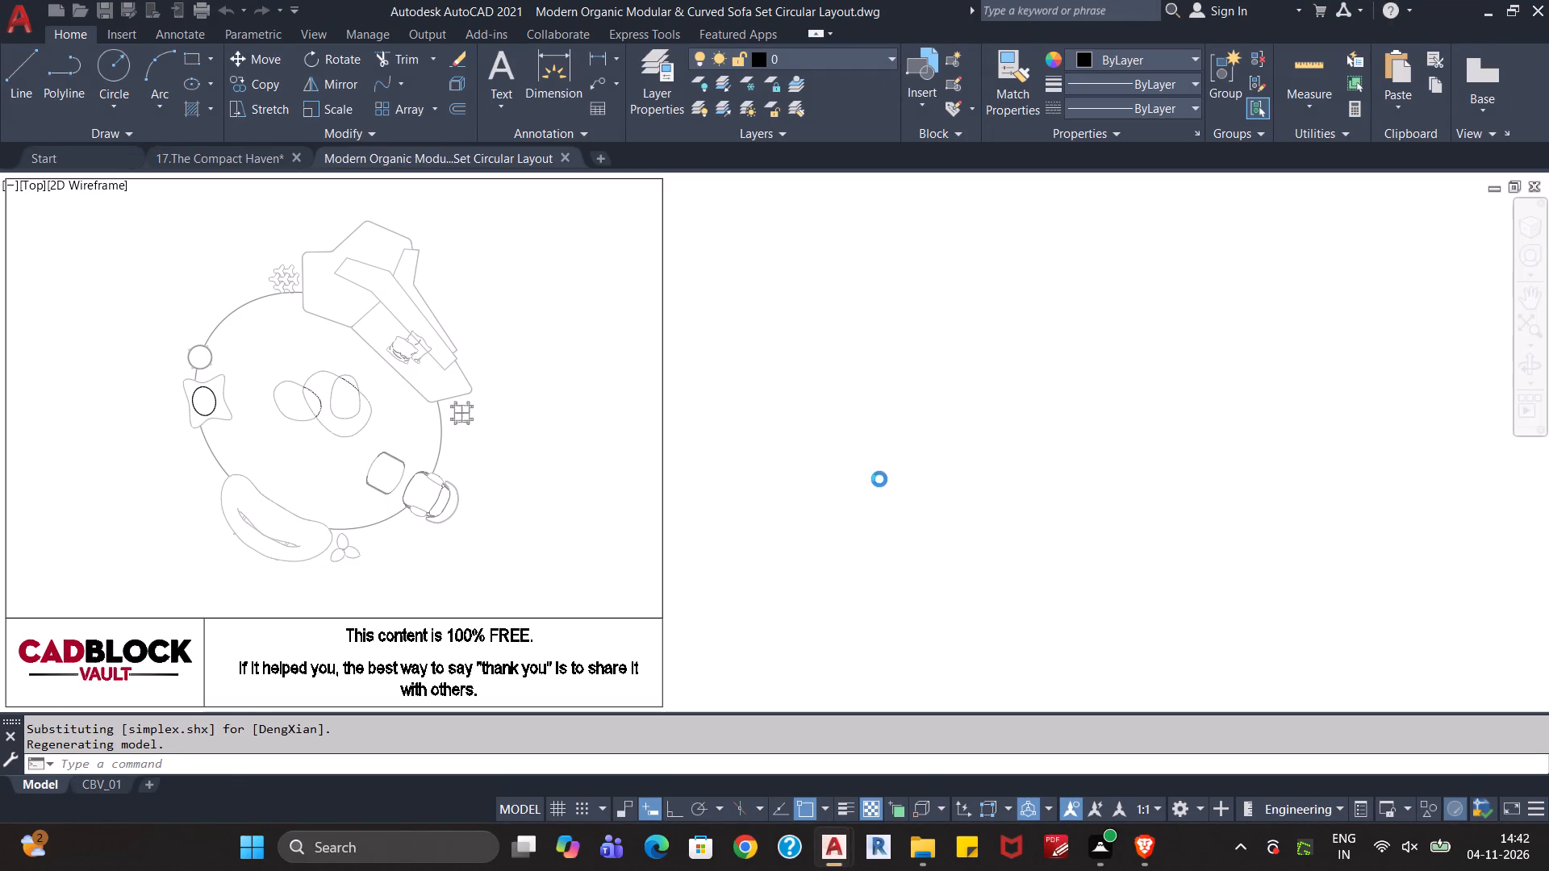
Move the whole circular sofa set to layer 0 and set its colour to ByLayer.
{"action": "middle_click_drag", "start_coordinate": [802, 464], "coordinate": [1067, 449]}
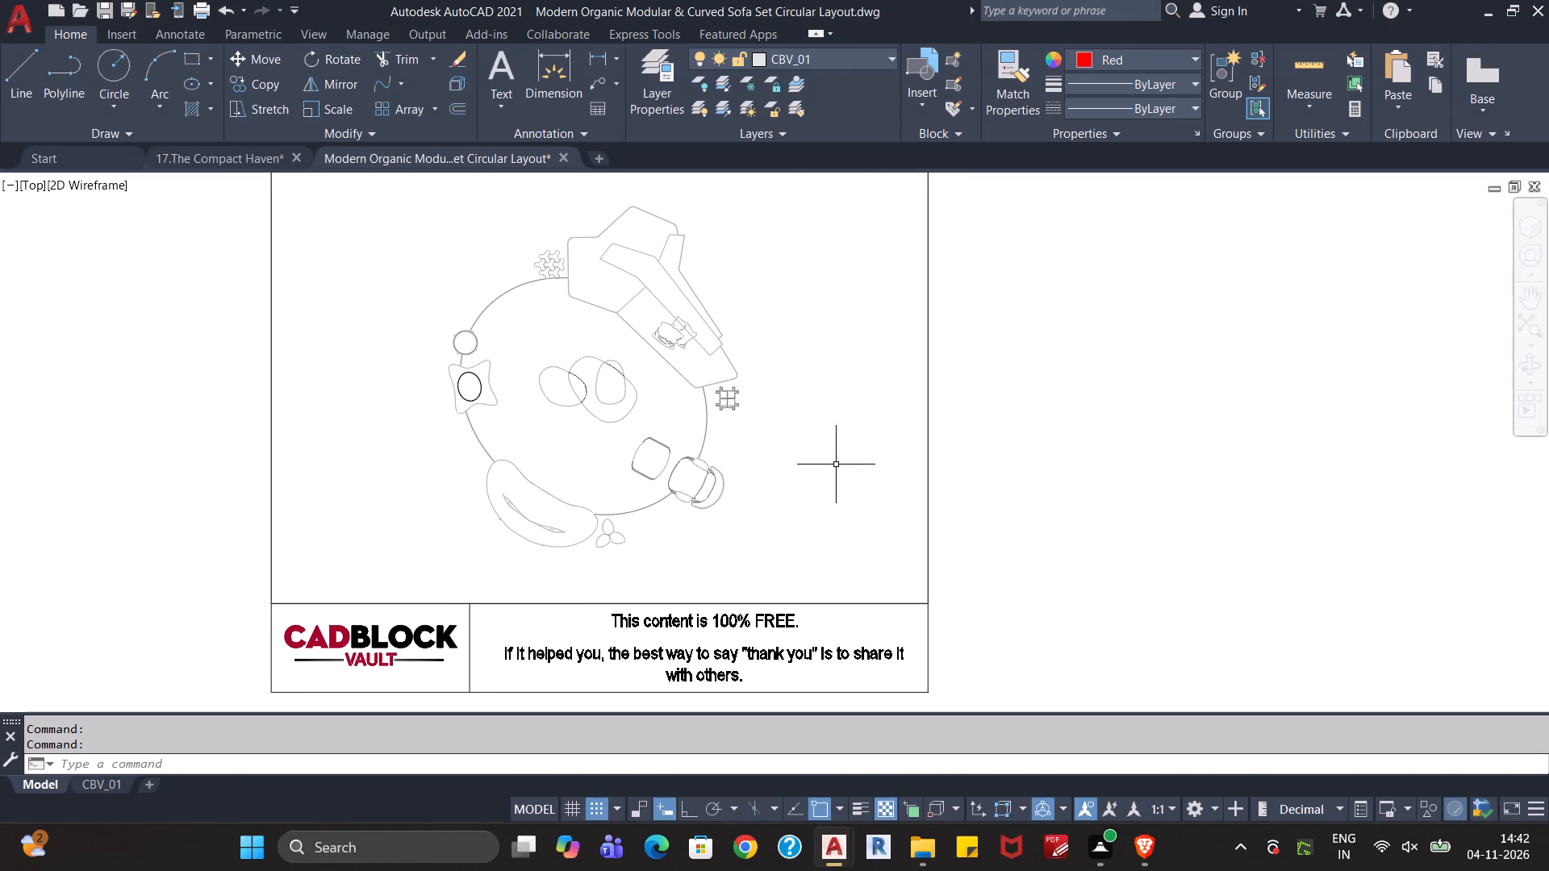
{"action": "scroll", "coordinate": [837, 401], "scroll_direction": "up", "scroll_amount": 1}
{"action": "middle_click_drag", "start_coordinate": [822, 352], "coordinate": [871, 427]}
{"action": "scroll", "coordinate": [871, 427], "scroll_direction": "down", "scroll_amount": 1}
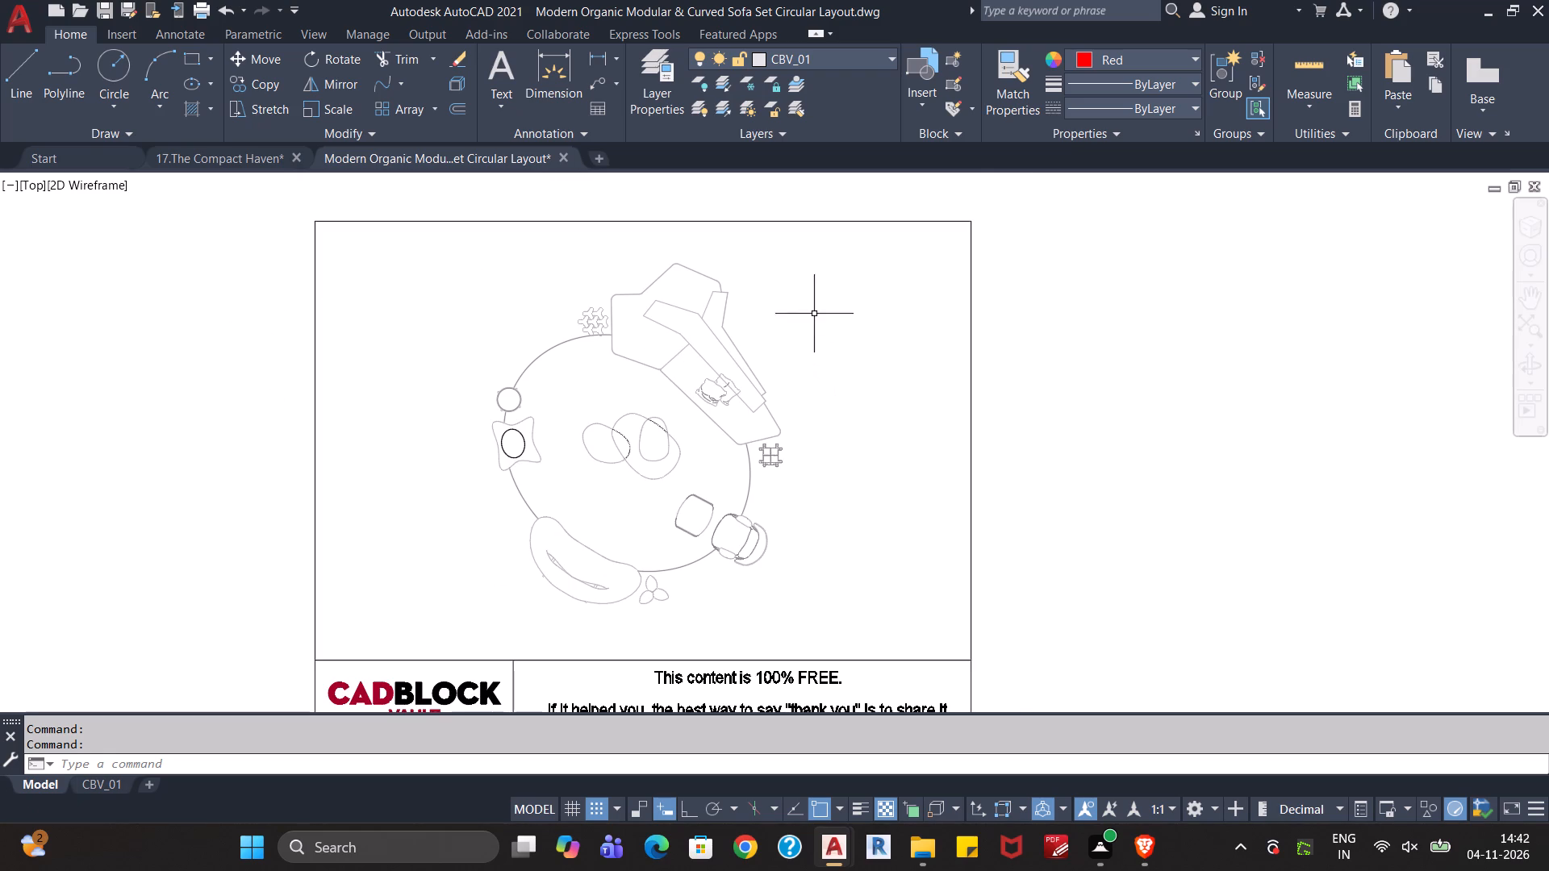
{"action": "left_click", "coordinate": [920, 261]}
{"action": "left_click", "coordinate": [455, 616]}
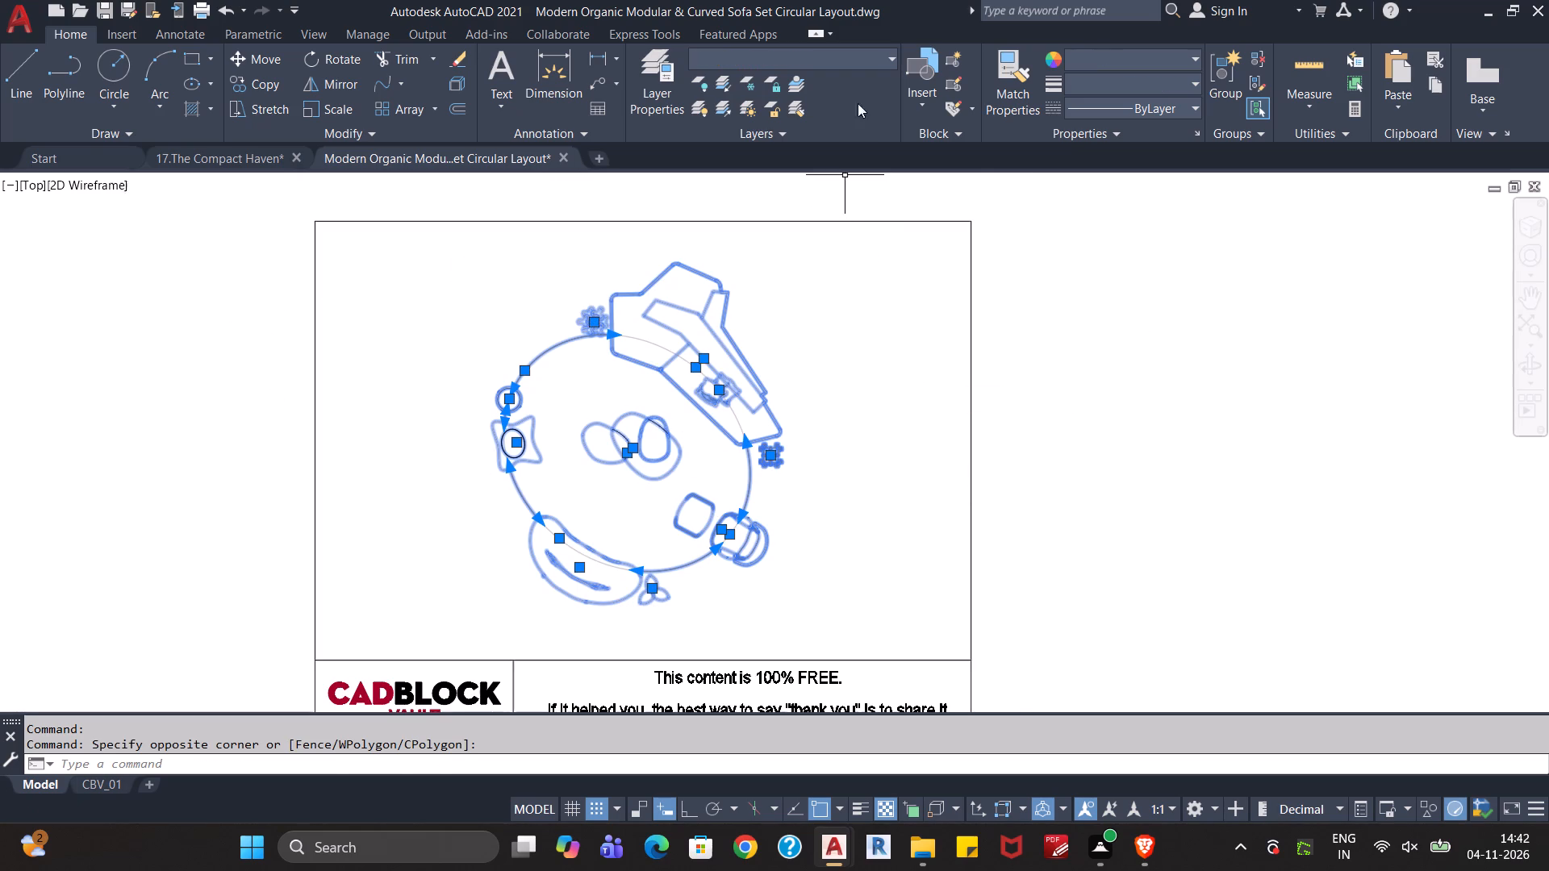
{"action": "left_click", "coordinate": [882, 56]}
{"action": "left_click", "coordinate": [845, 89]}
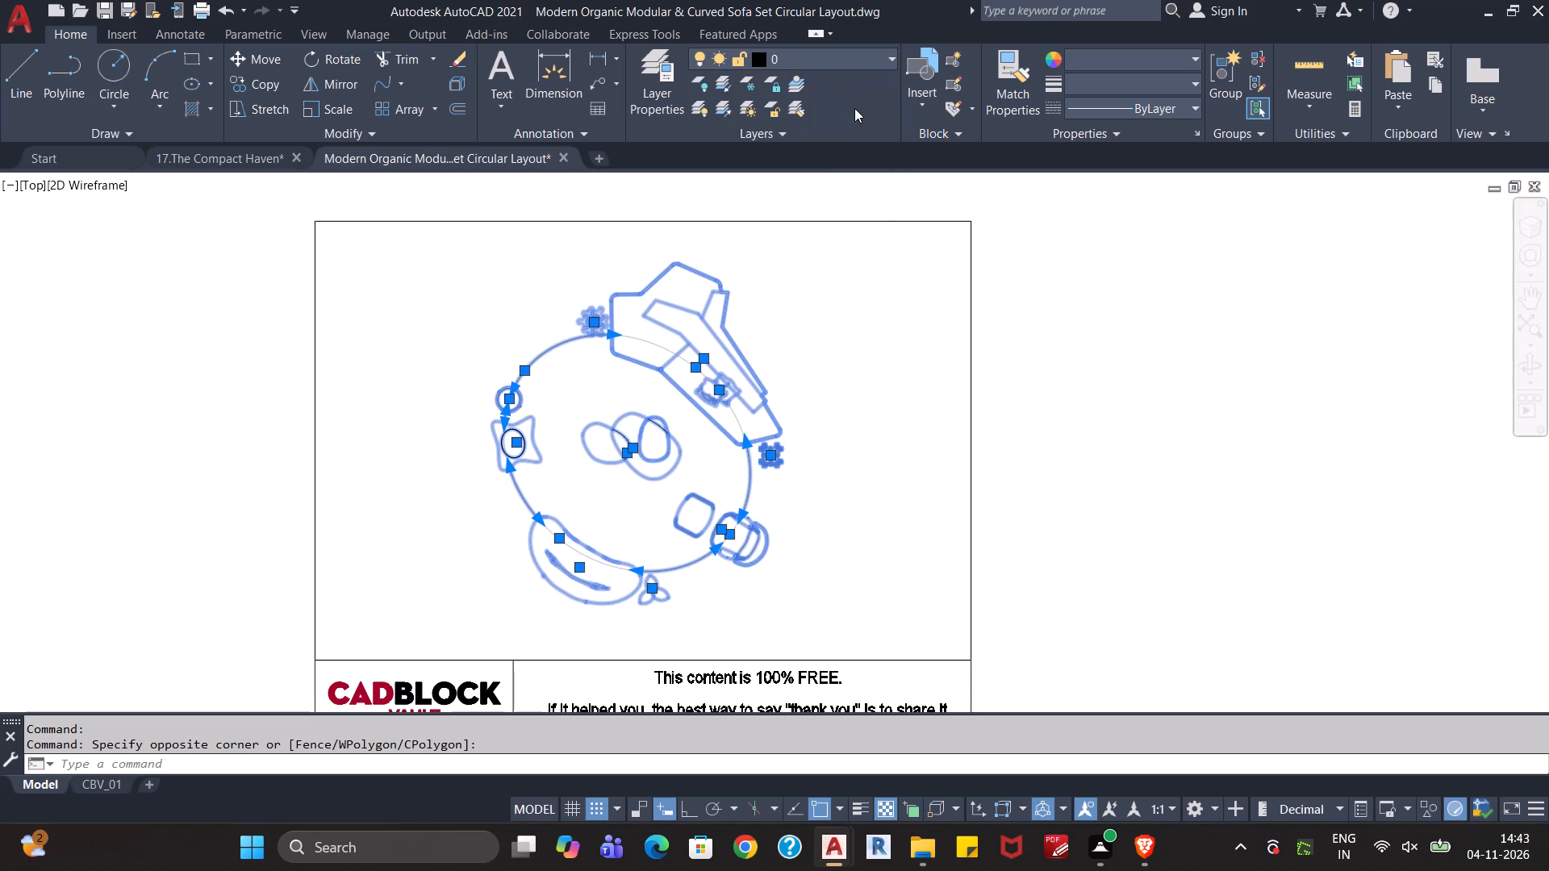
{"action": "left_click", "coordinate": [1142, 58]}
{"action": "left_click", "coordinate": [1117, 81]}
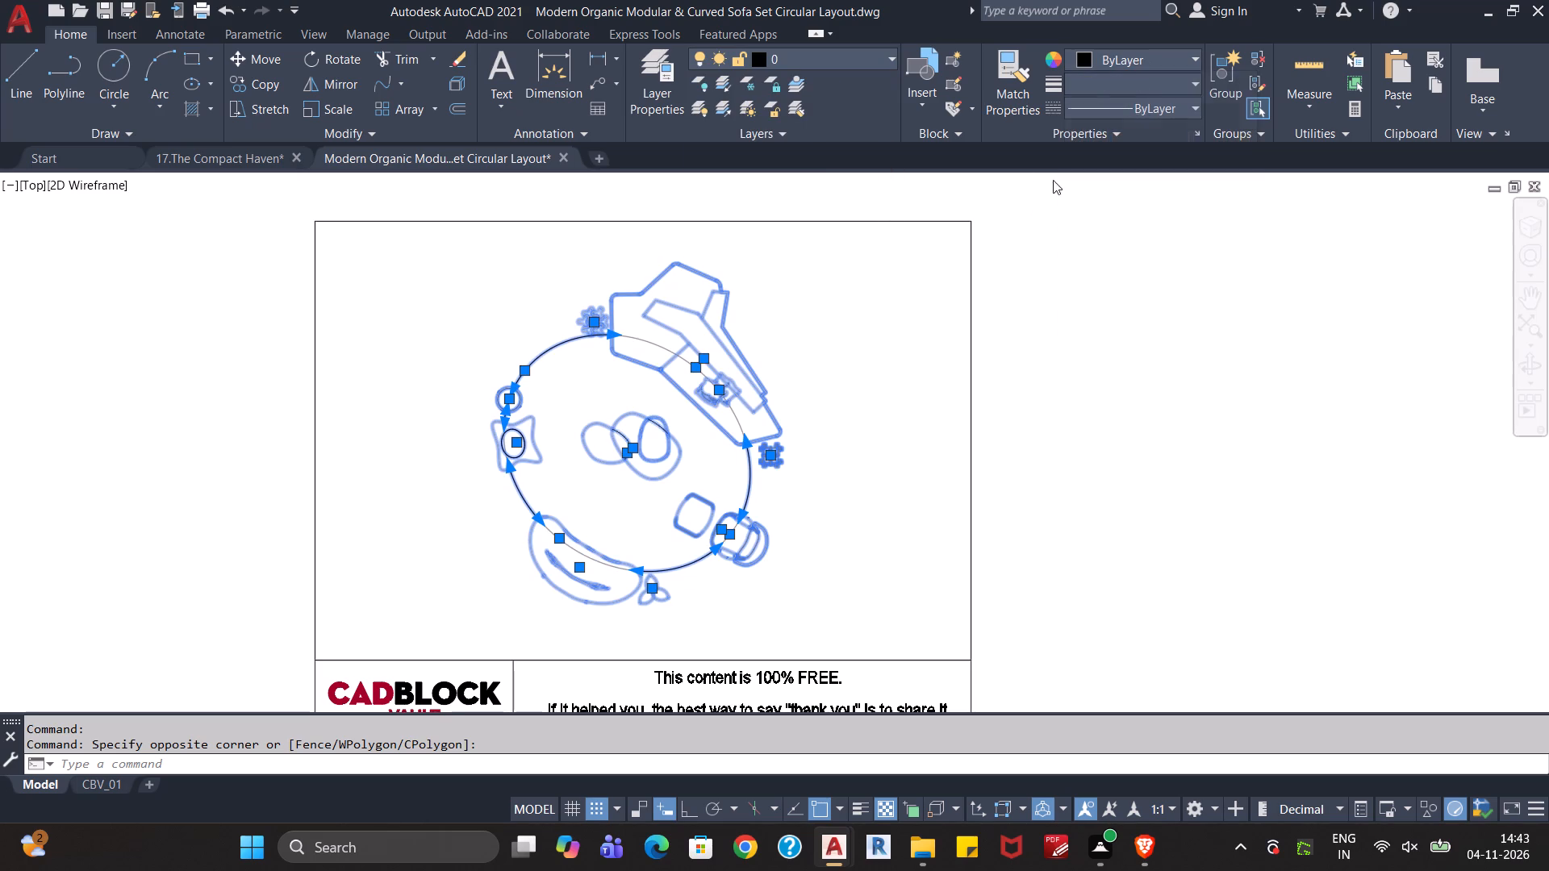
{"action": "key", "text": "Escape"}
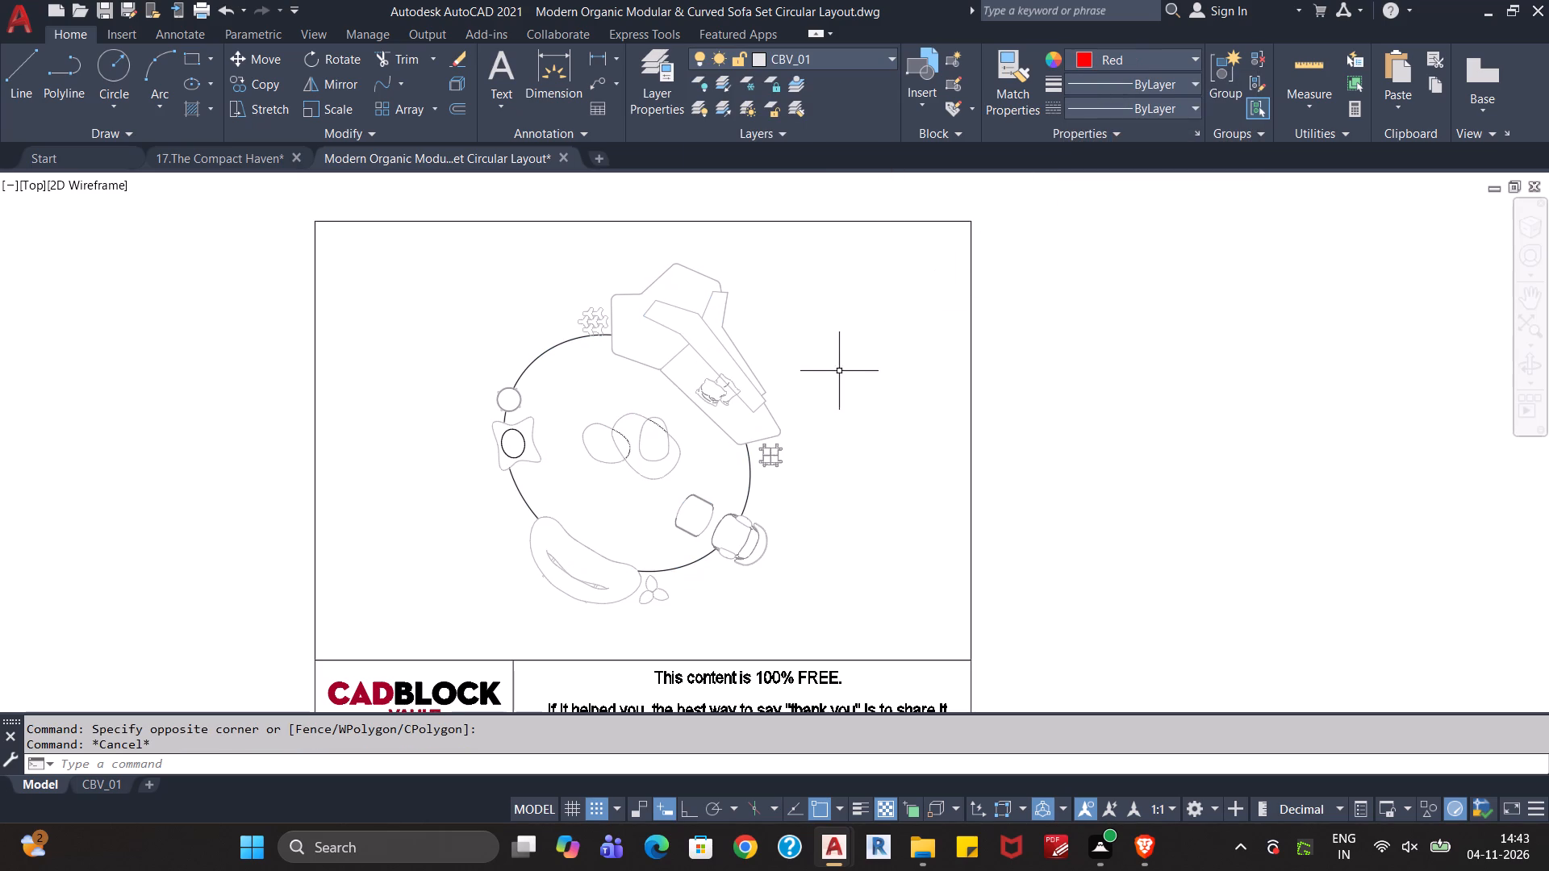
Edit the angular modular sofa's block CBV_05, move all its geometry to layer 0, and save the block changes.
{"action": "double_click", "coordinate": [754, 373]}
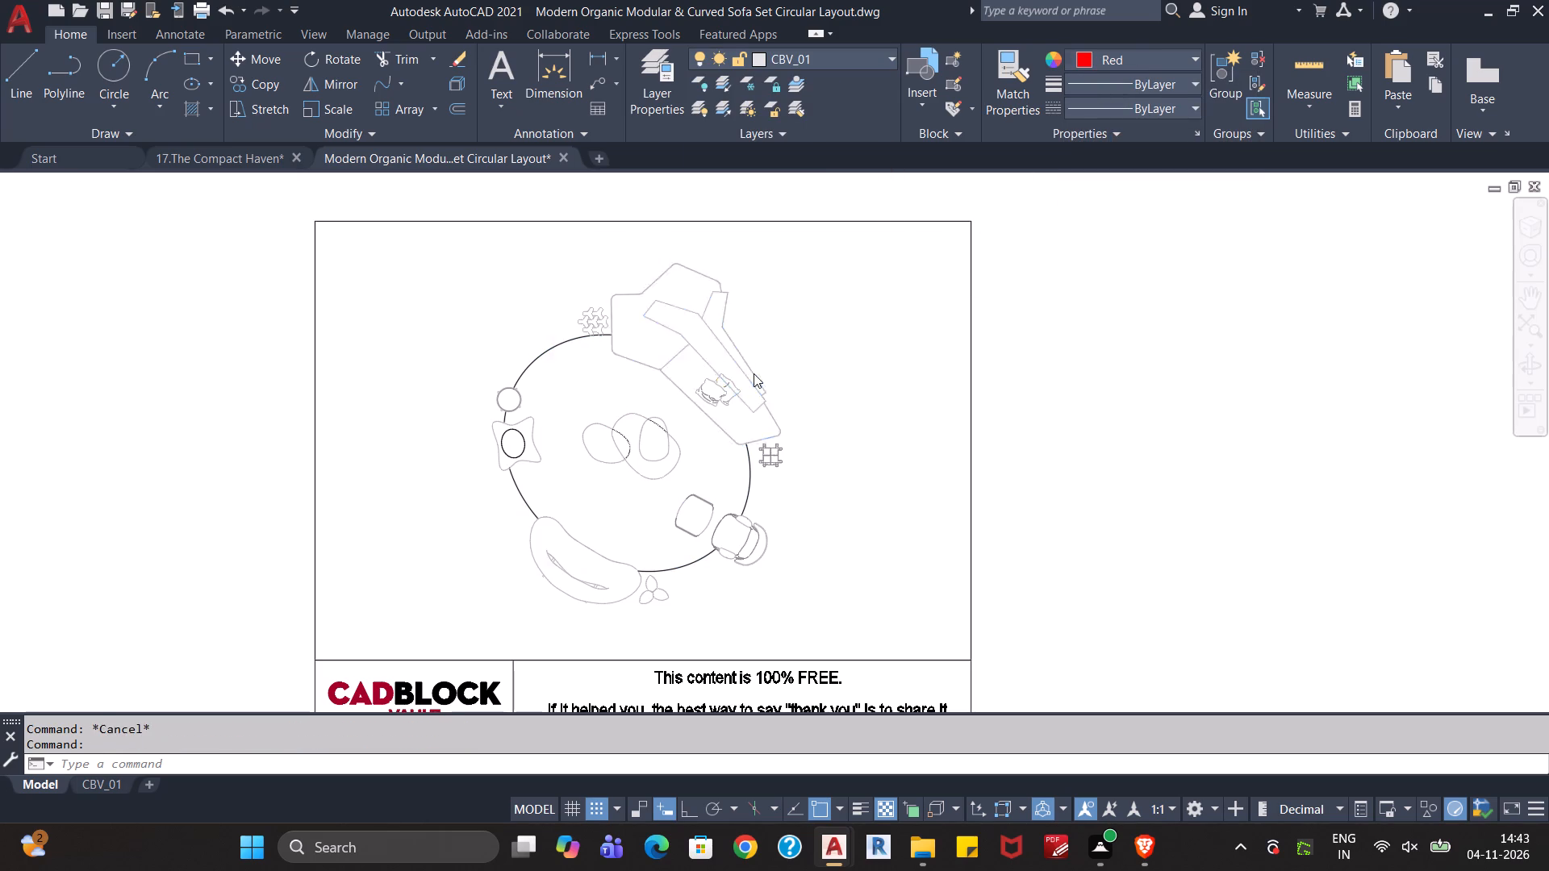
{"action": "left_click", "coordinate": [763, 554]}
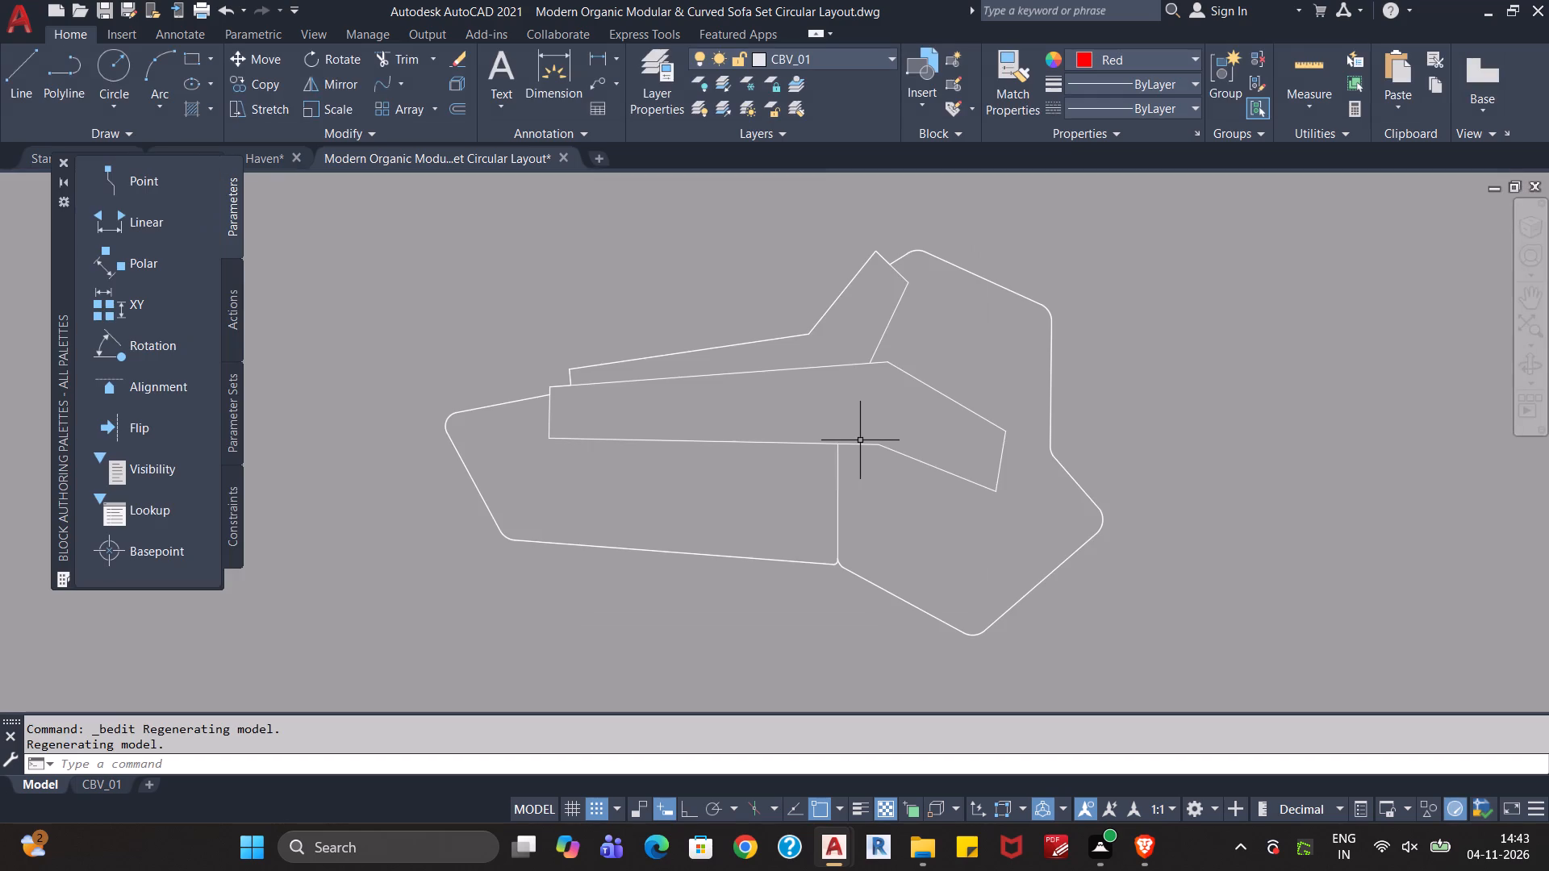
{"action": "key", "text": "ctrl+a"}
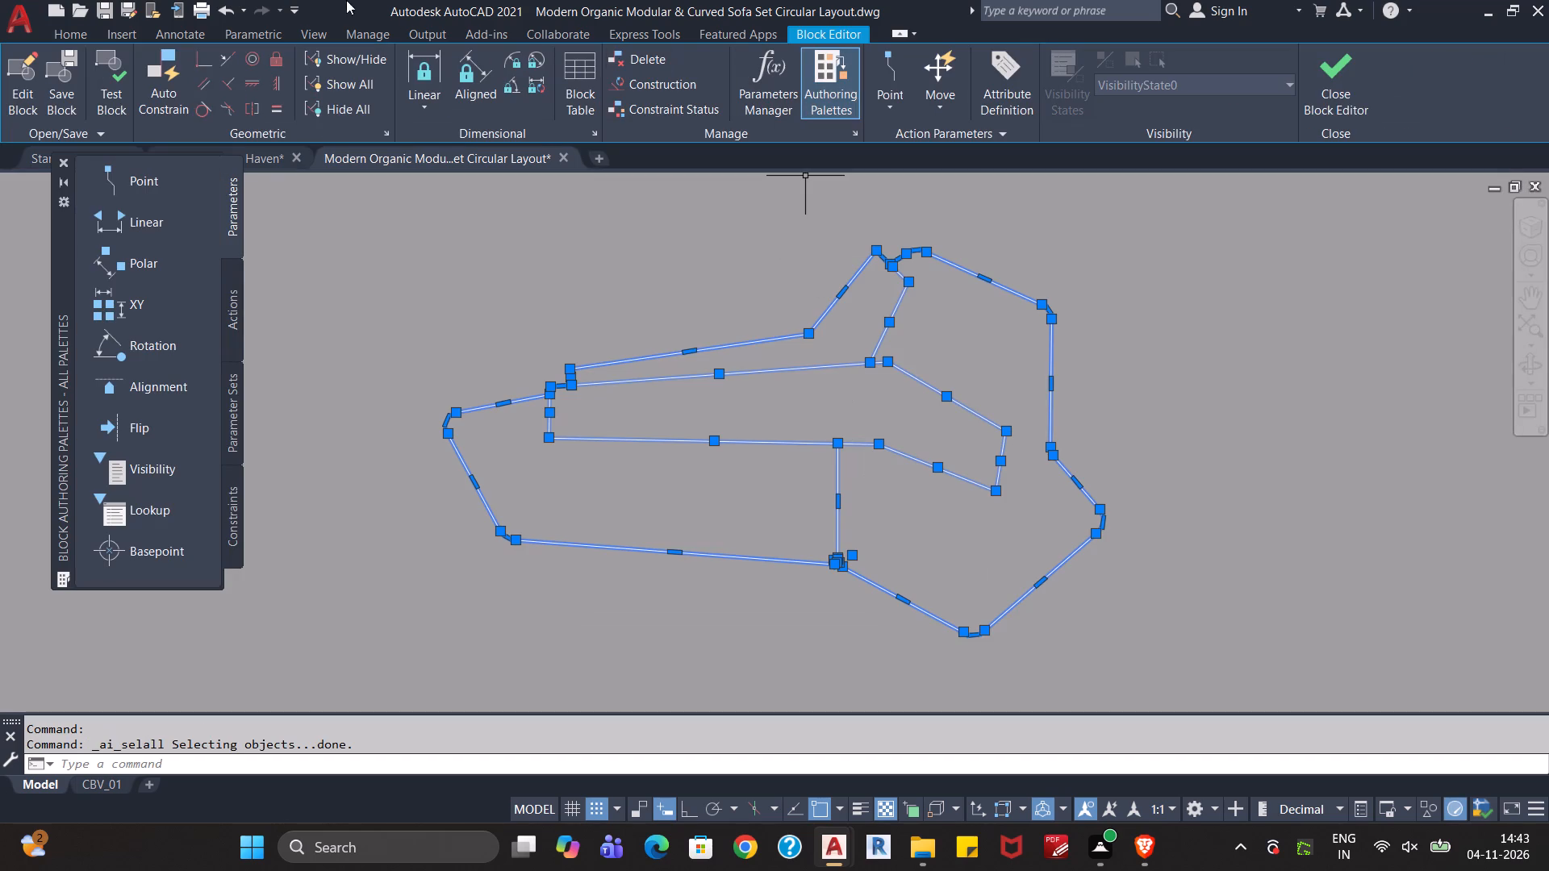
{"action": "left_click", "coordinate": [81, 33]}
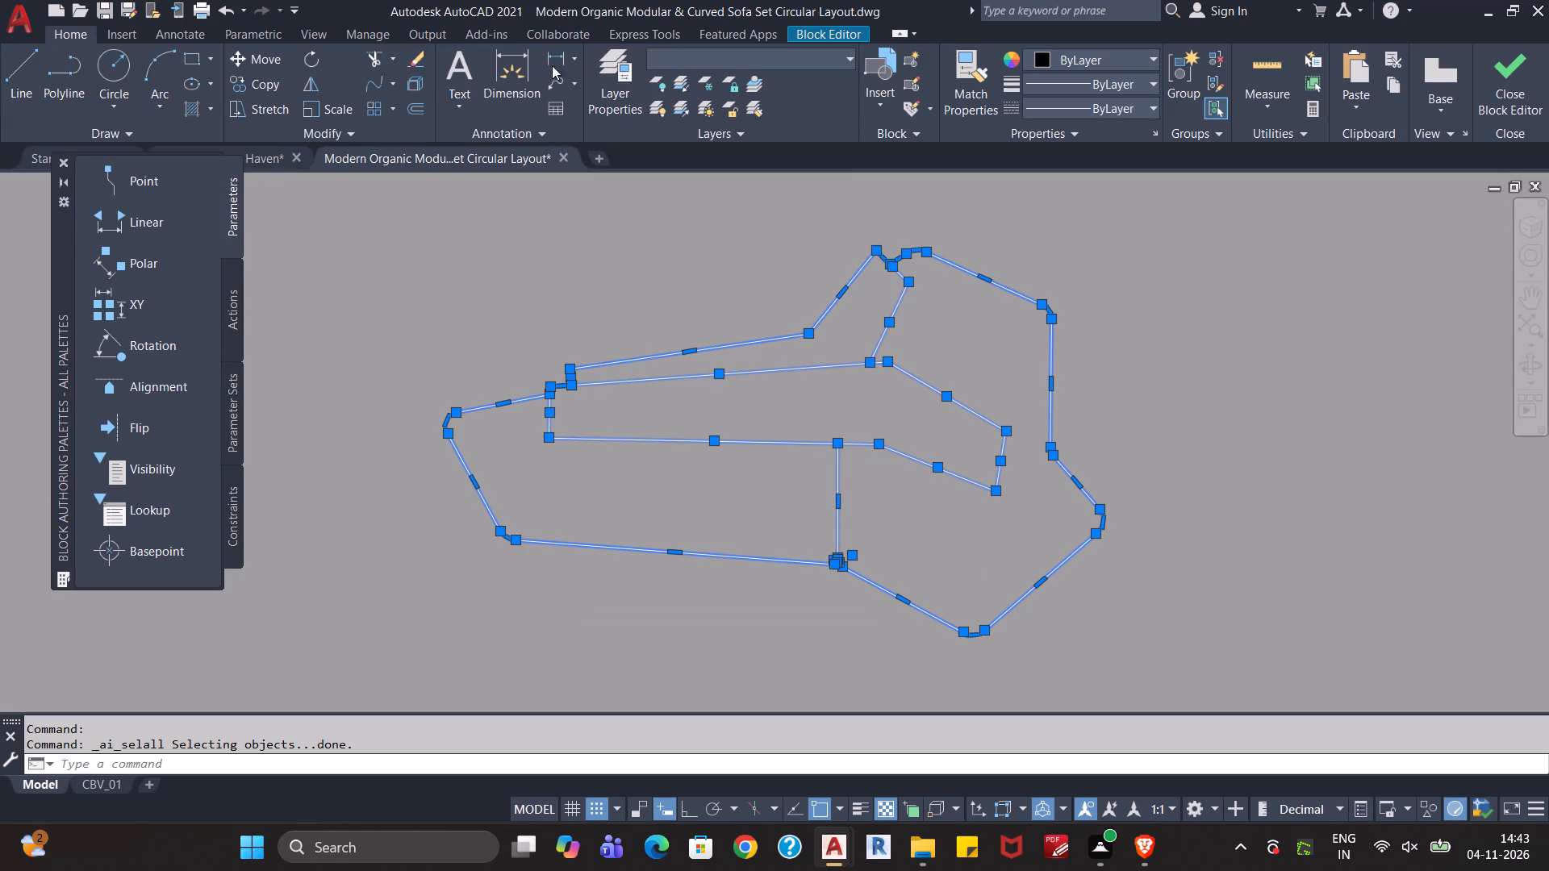
{"action": "left_click", "coordinate": [709, 55]}
{"action": "left_click", "coordinate": [721, 80]}
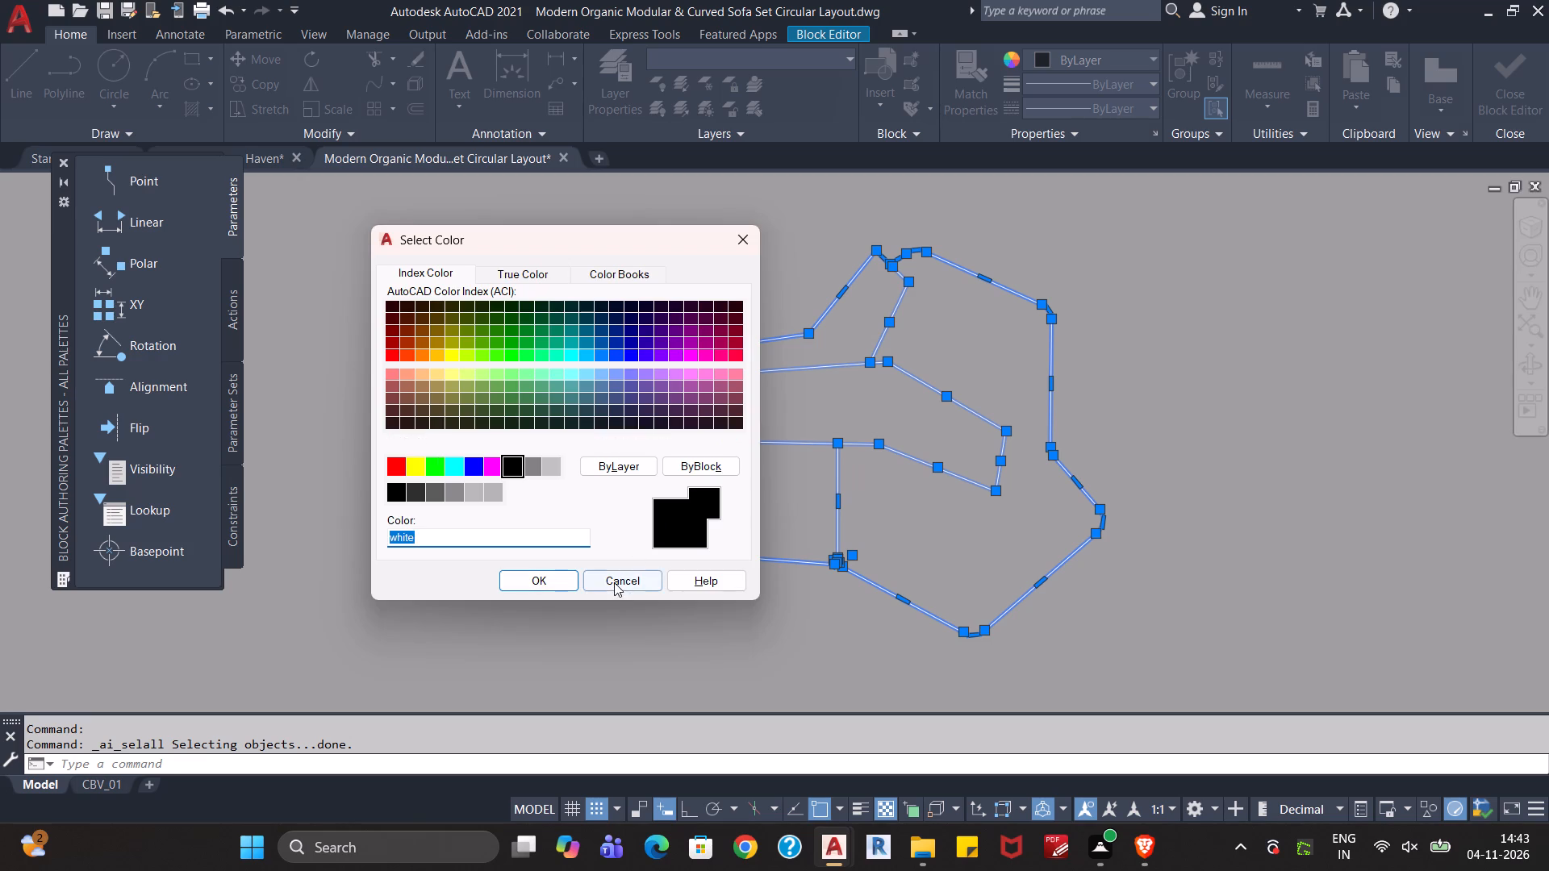
{"action": "left_click", "coordinate": [614, 582]}
{"action": "left_click", "coordinate": [840, 62]}
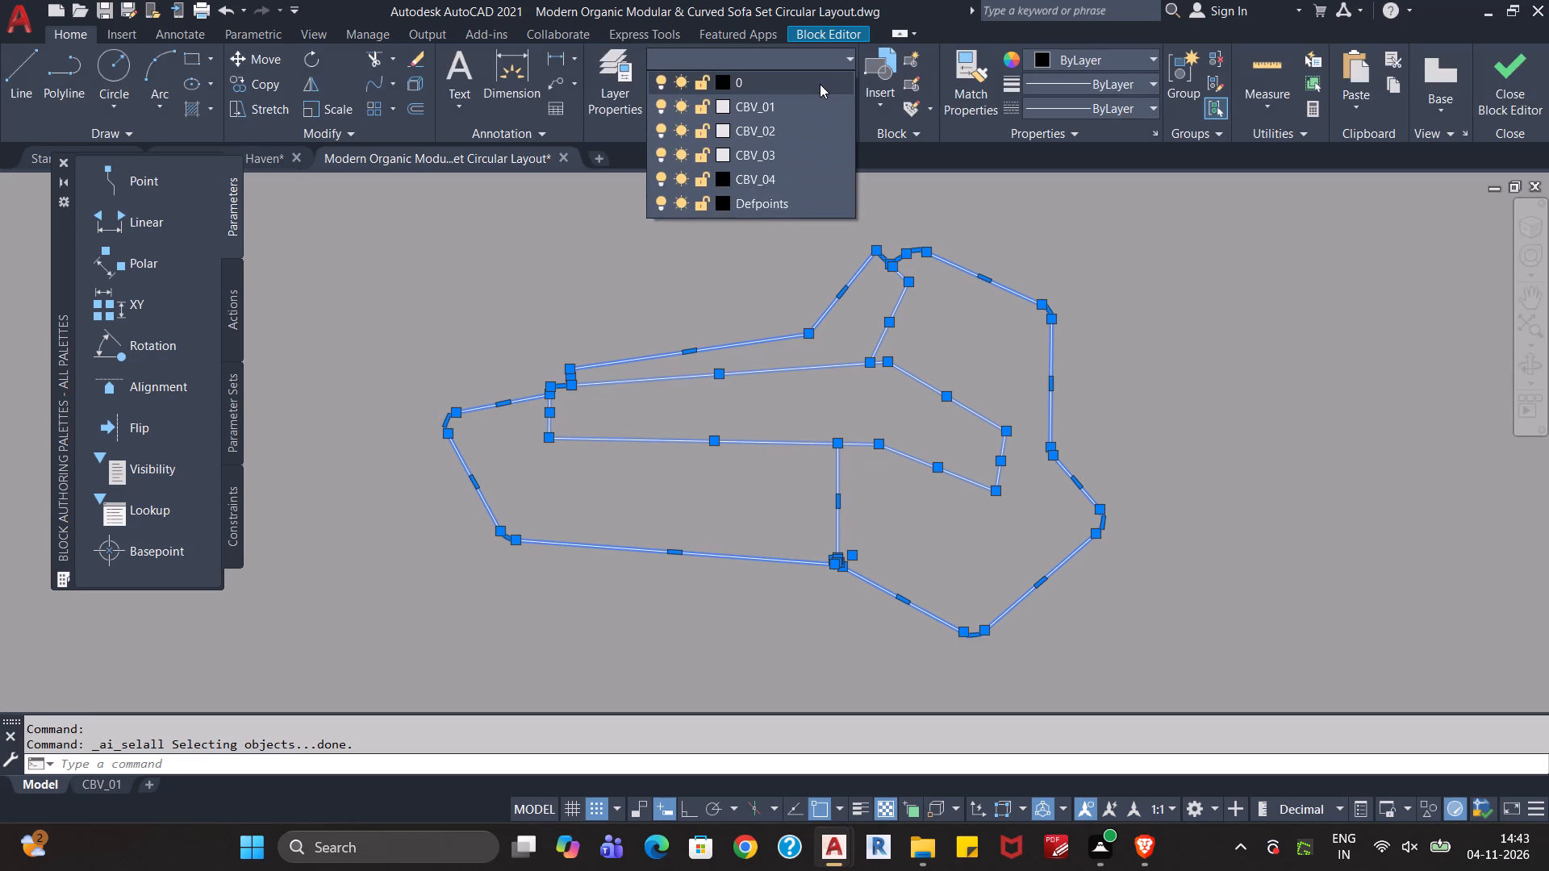
{"action": "left_click", "coordinate": [820, 84]}
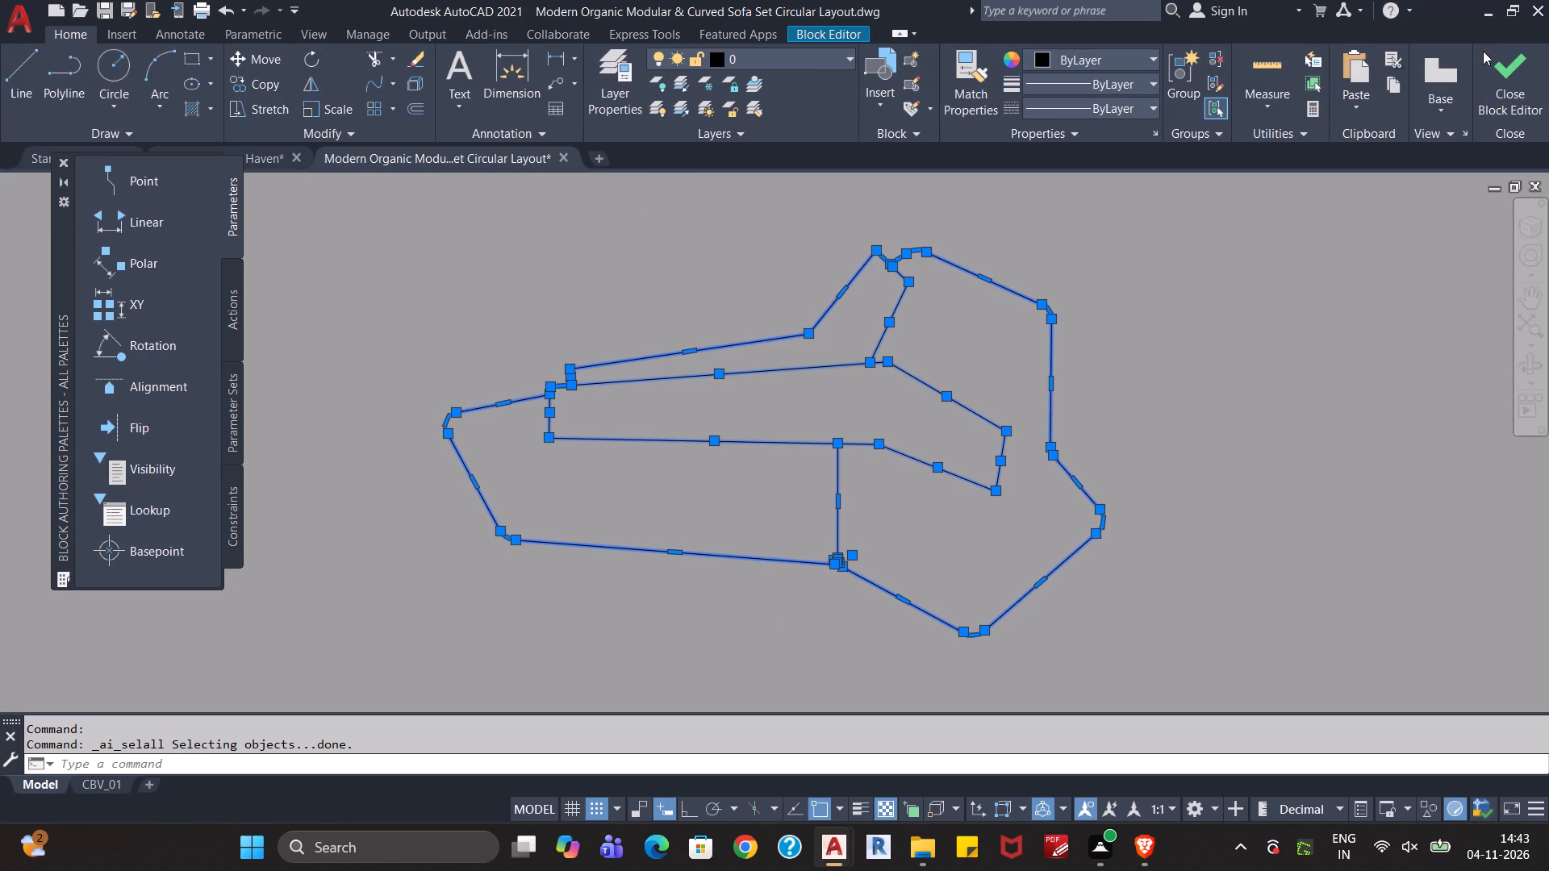
{"action": "left_click", "coordinate": [1504, 71]}
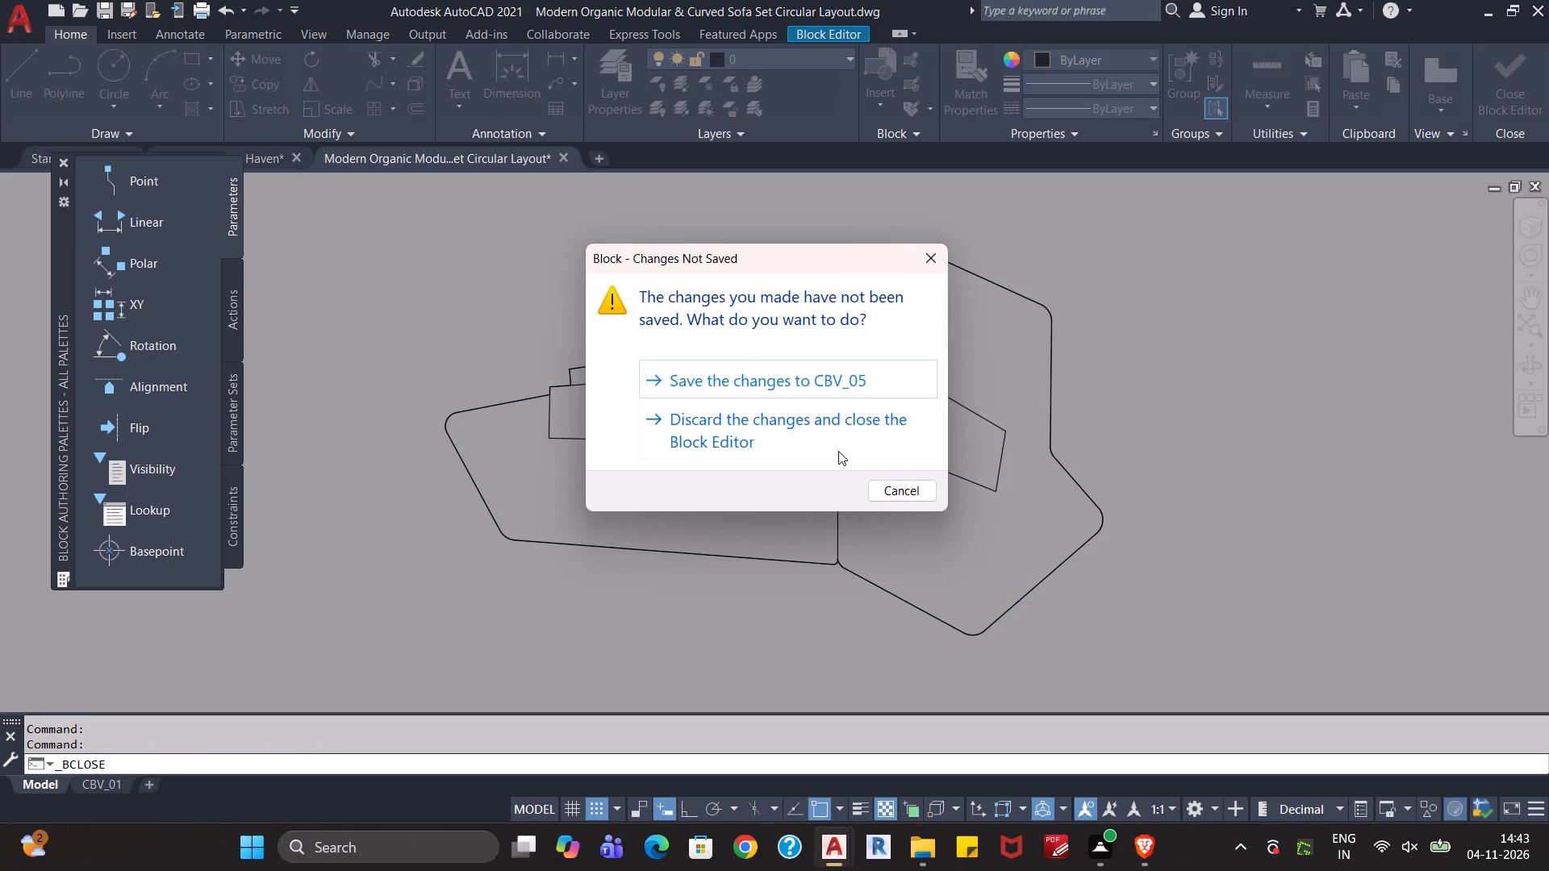
{"action": "left_click", "coordinate": [933, 264]}
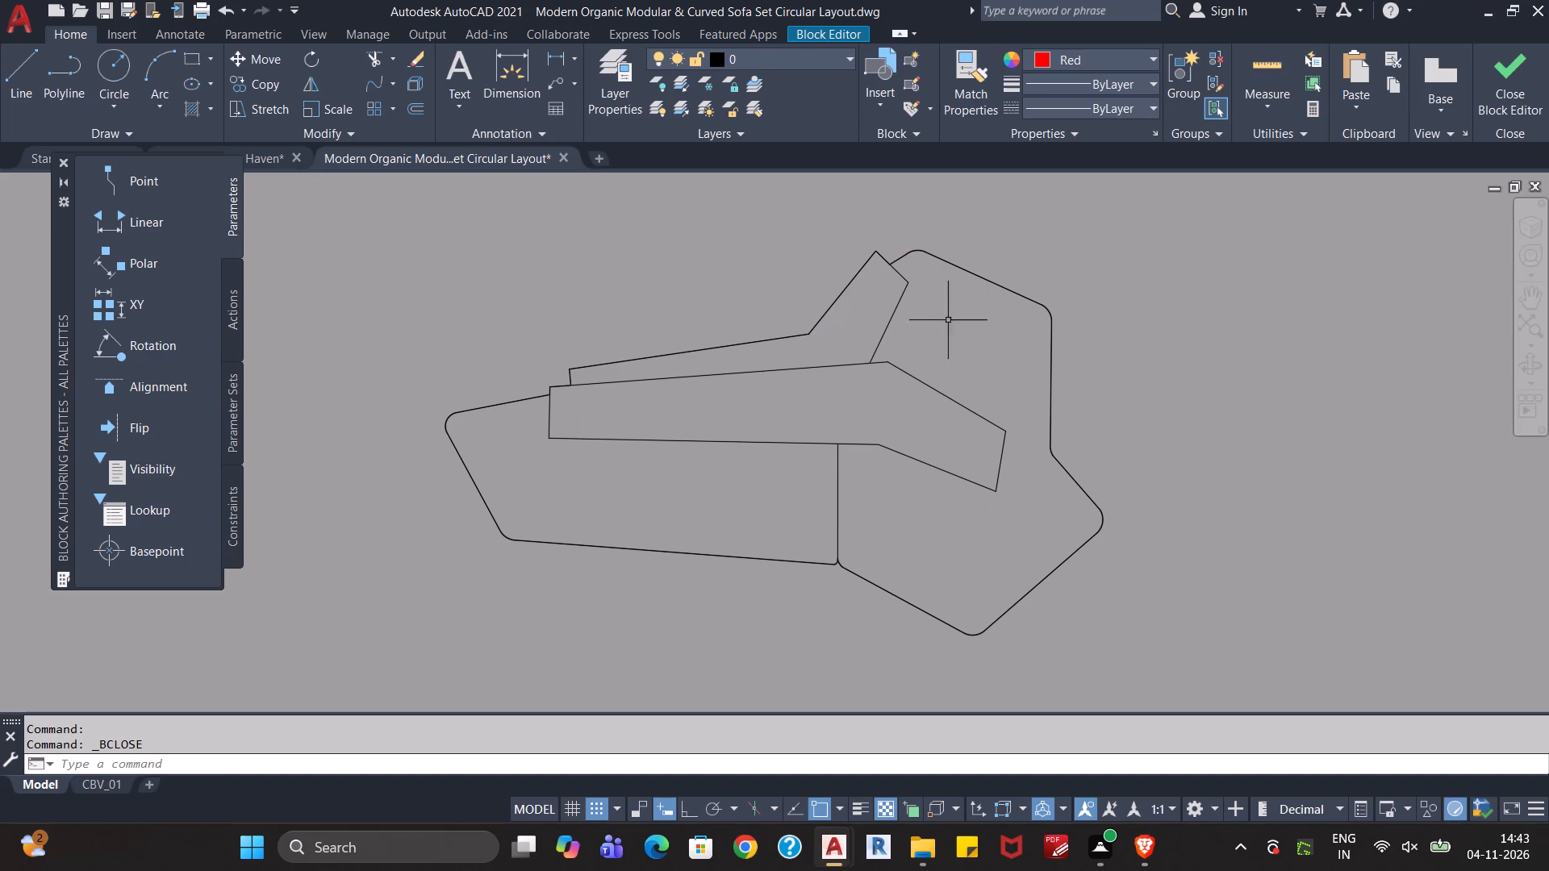
{"action": "left_click", "coordinate": [1505, 78]}
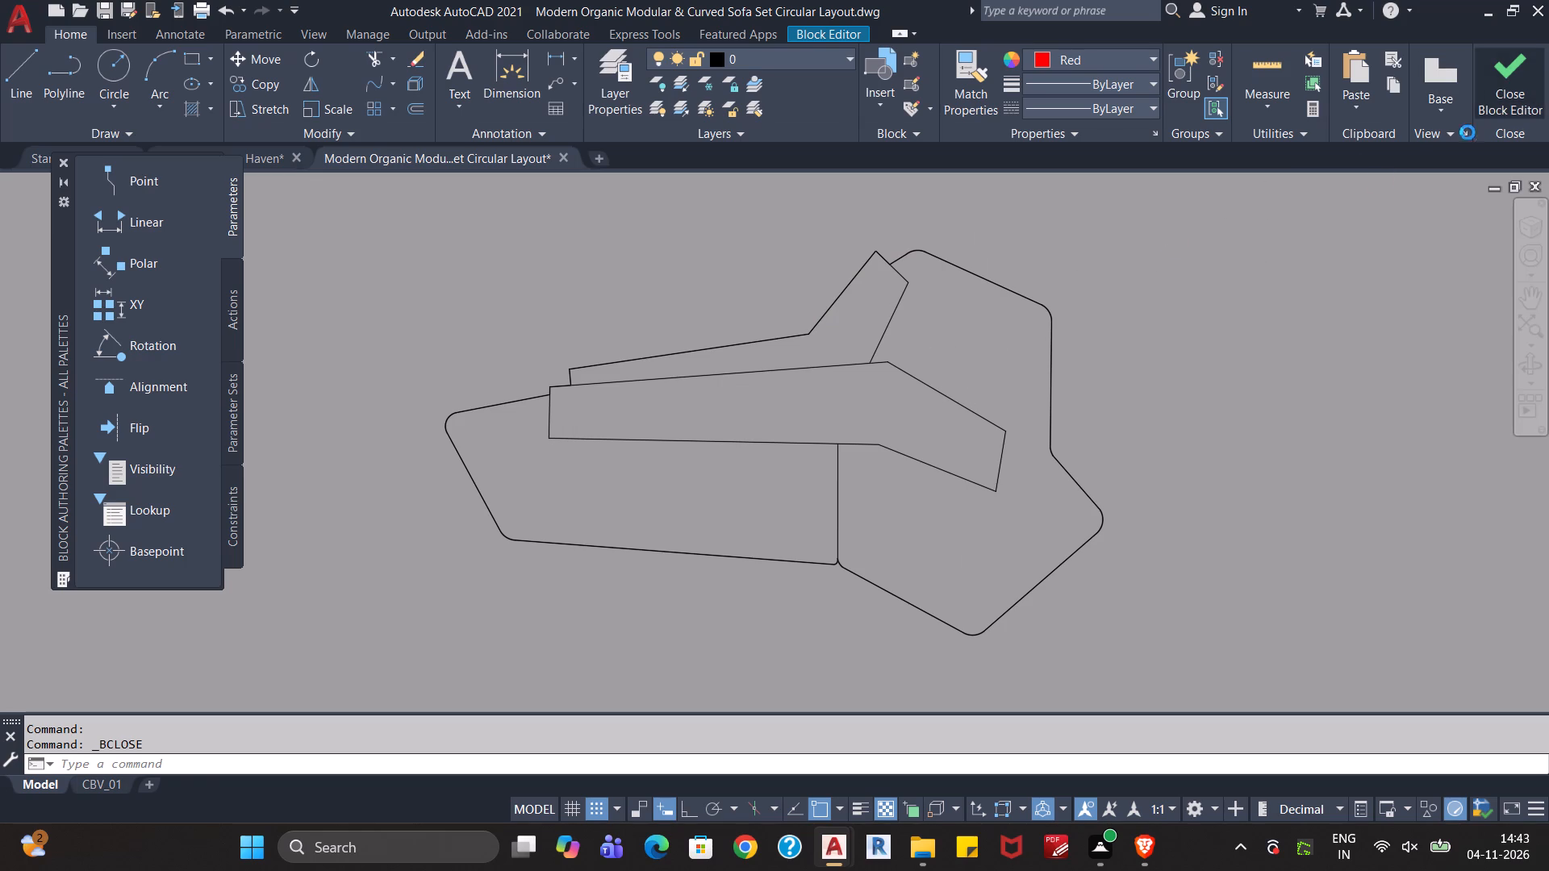
{"action": "left_click", "coordinate": [835, 369]}
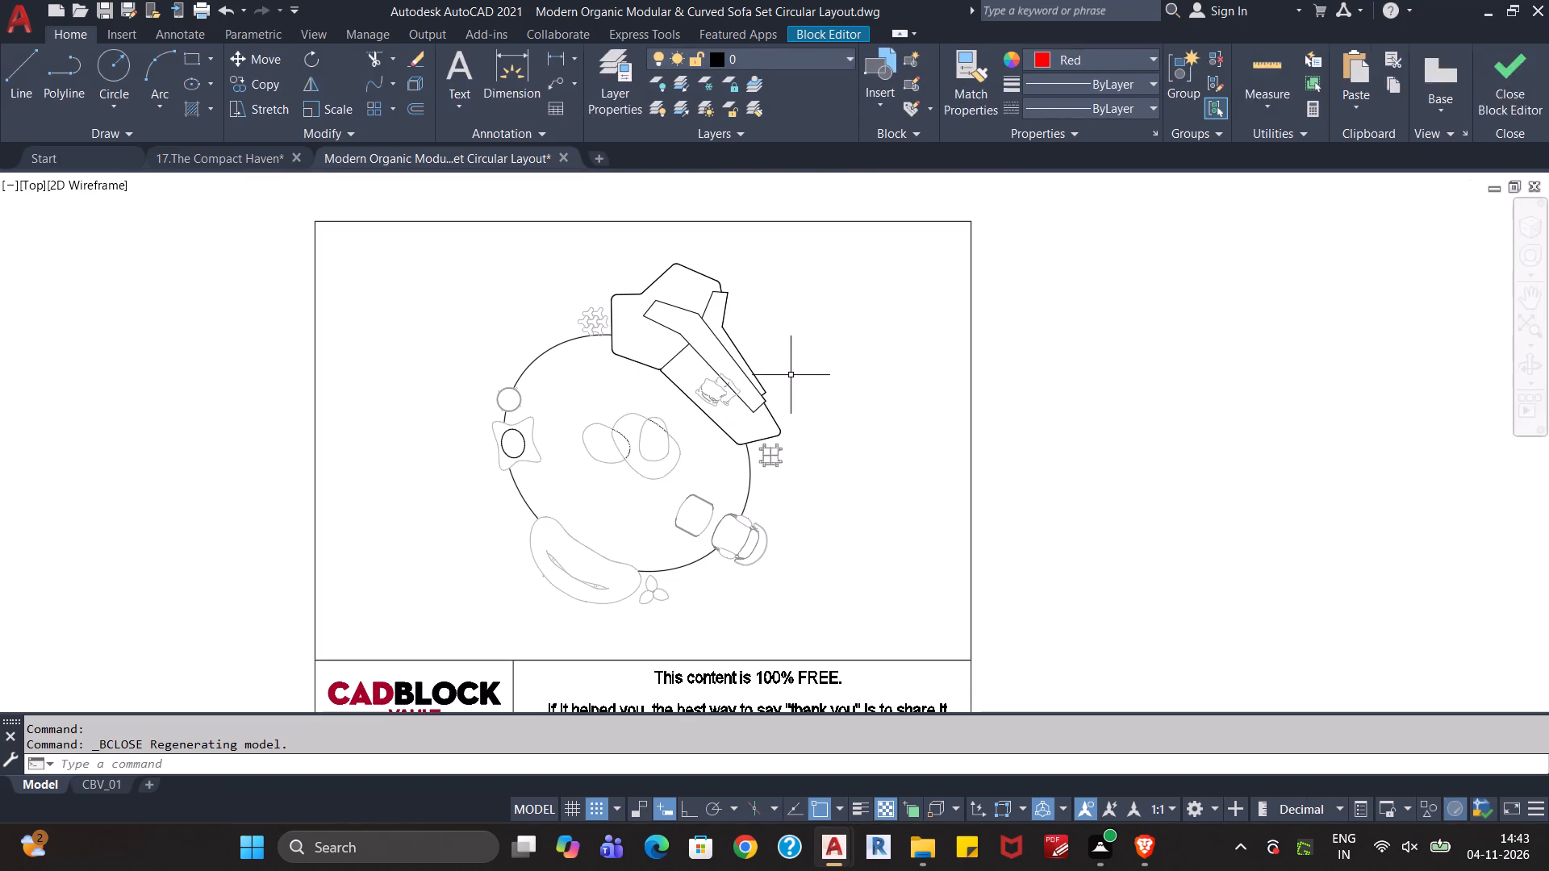
Edit the central overlapping tables' block CBV_08, set all its geometry to layer 0 and colour ByLayer, and save the block changes.
{"action": "left_click", "coordinate": [666, 402]}
{"action": "left_click", "coordinate": [606, 504]}
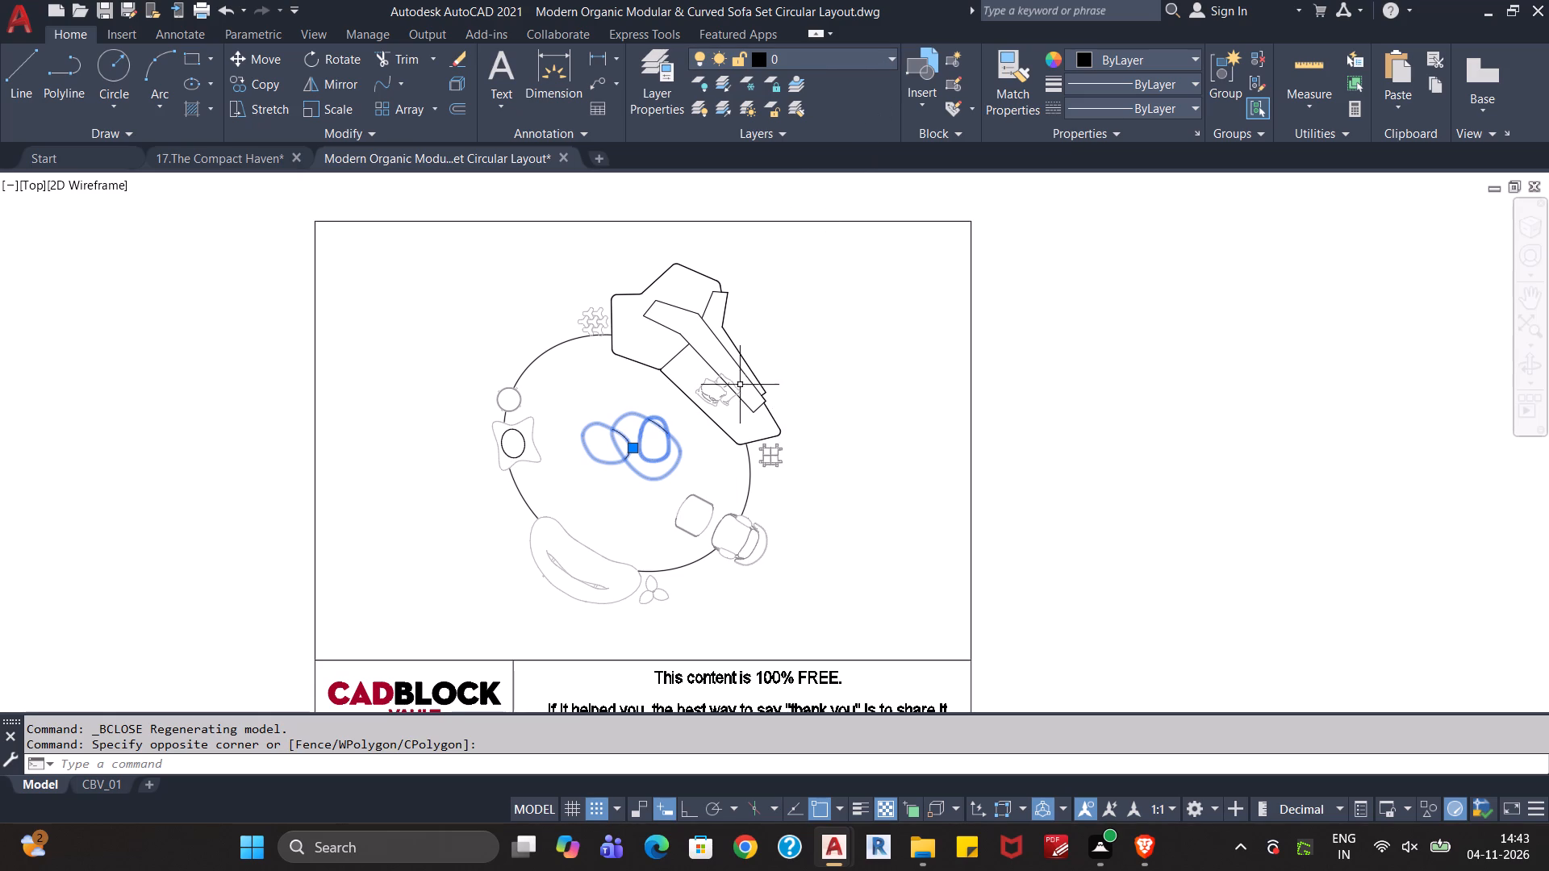
{"action": "left_click", "coordinate": [679, 453]}
{"action": "double_click", "coordinate": [679, 453]}
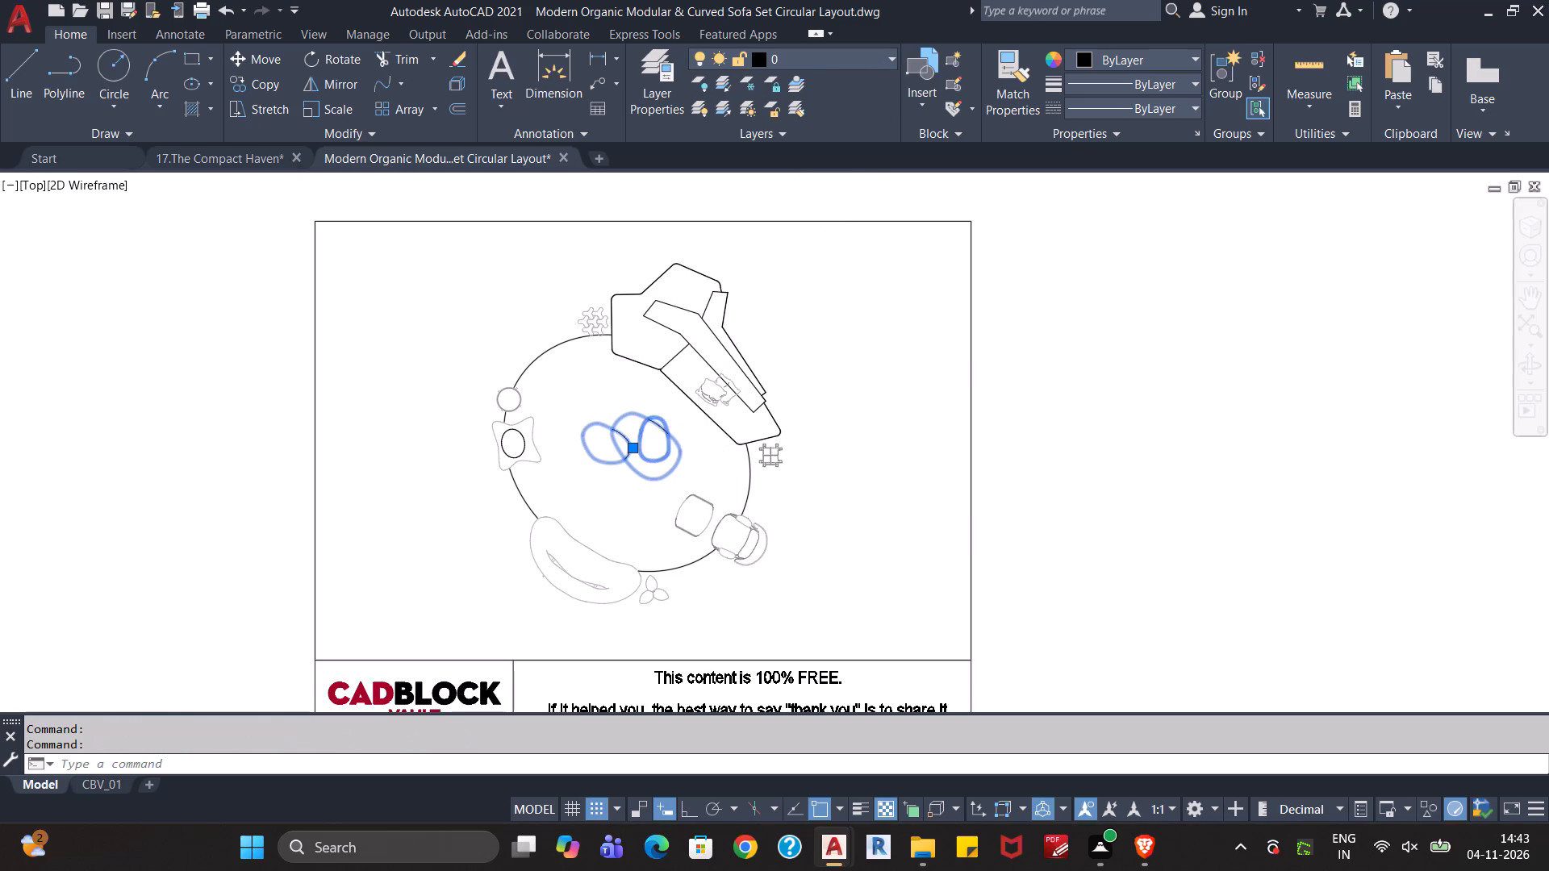
{"action": "left_click", "coordinate": [740, 550]}
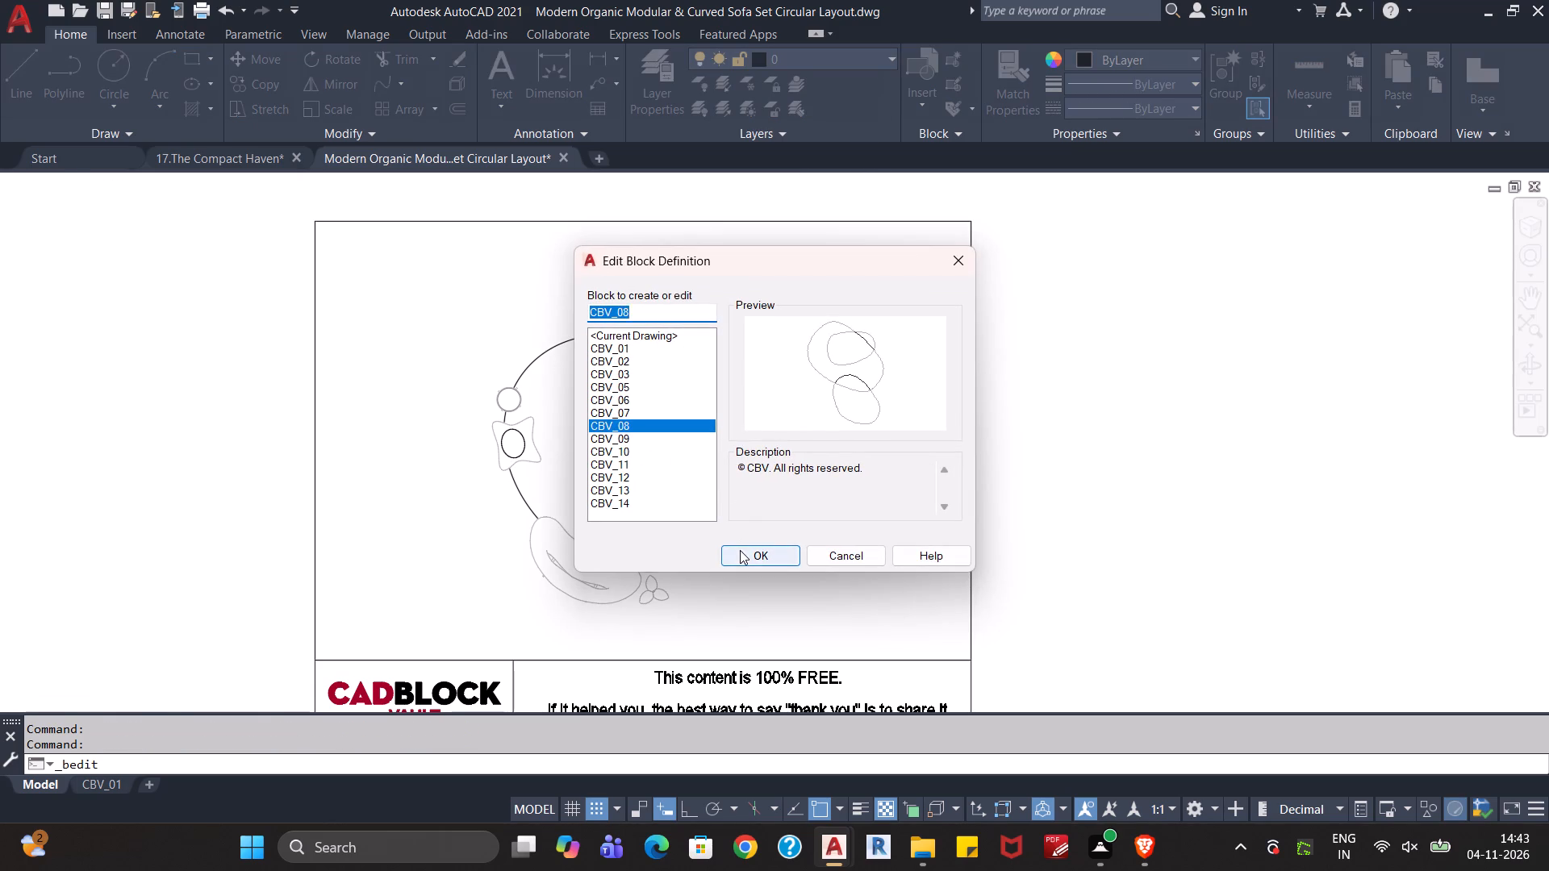
{"action": "key", "text": "ctrl+a"}
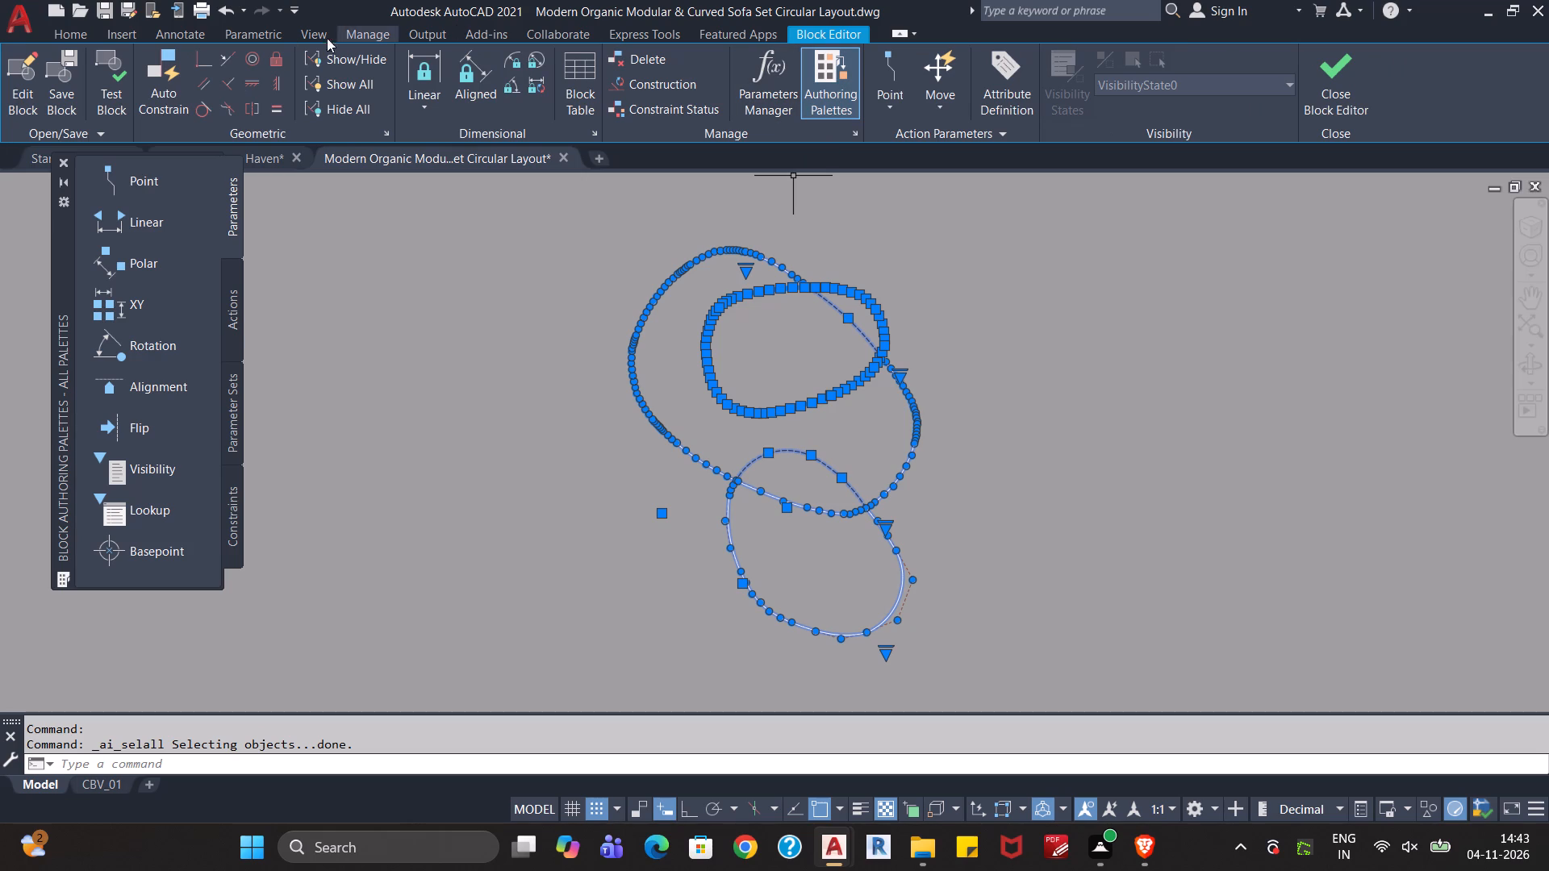
{"action": "left_click", "coordinate": [86, 40]}
{"action": "left_click", "coordinate": [783, 55]}
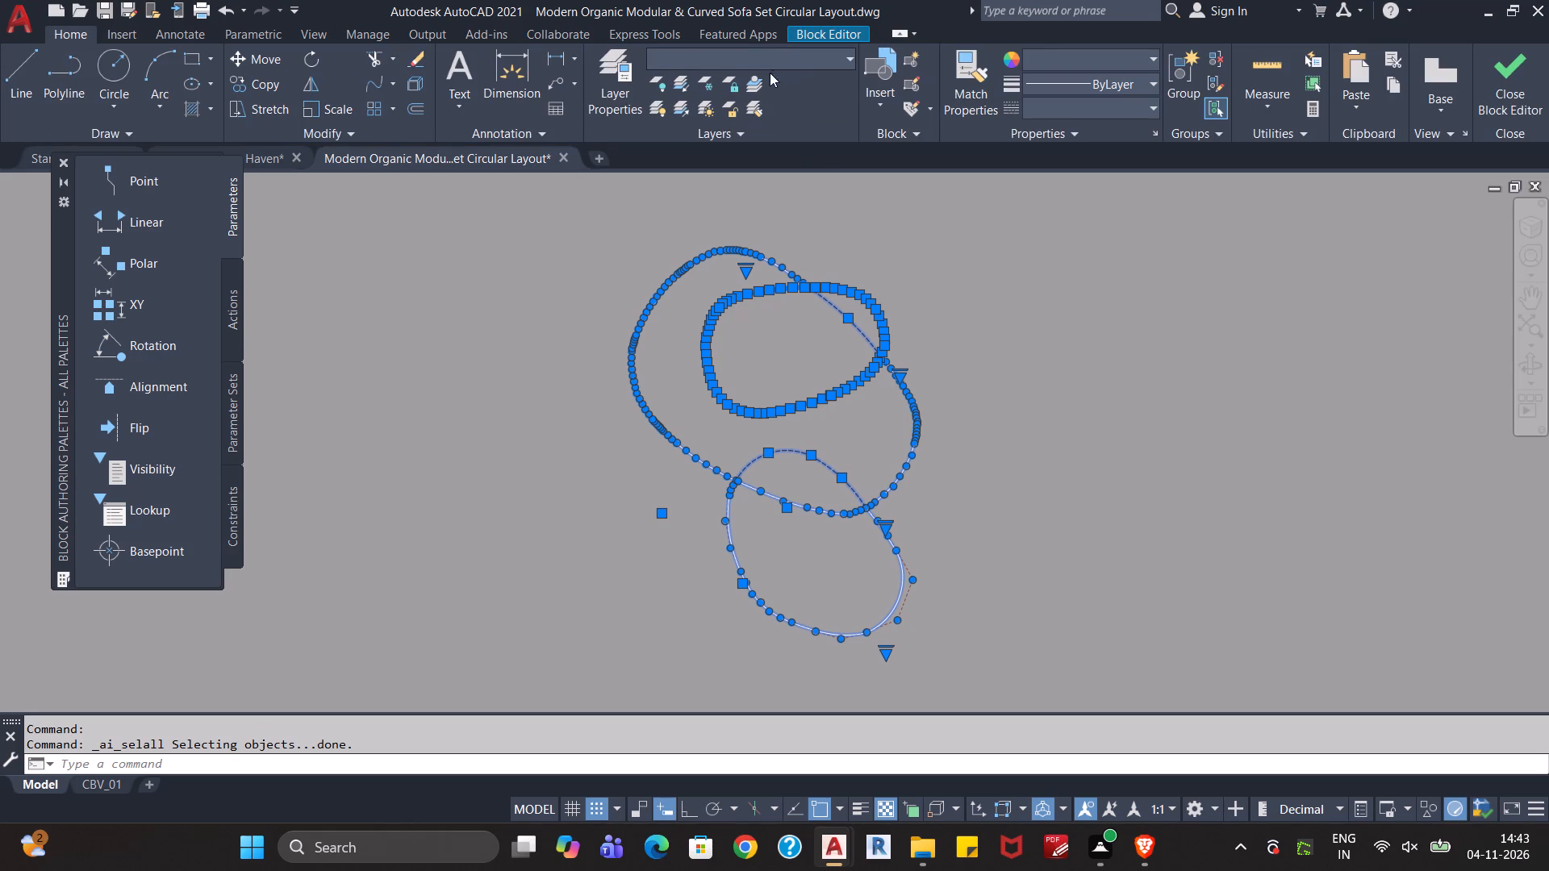
{"action": "left_click", "coordinate": [766, 77]}
{"action": "left_click", "coordinate": [1111, 55]}
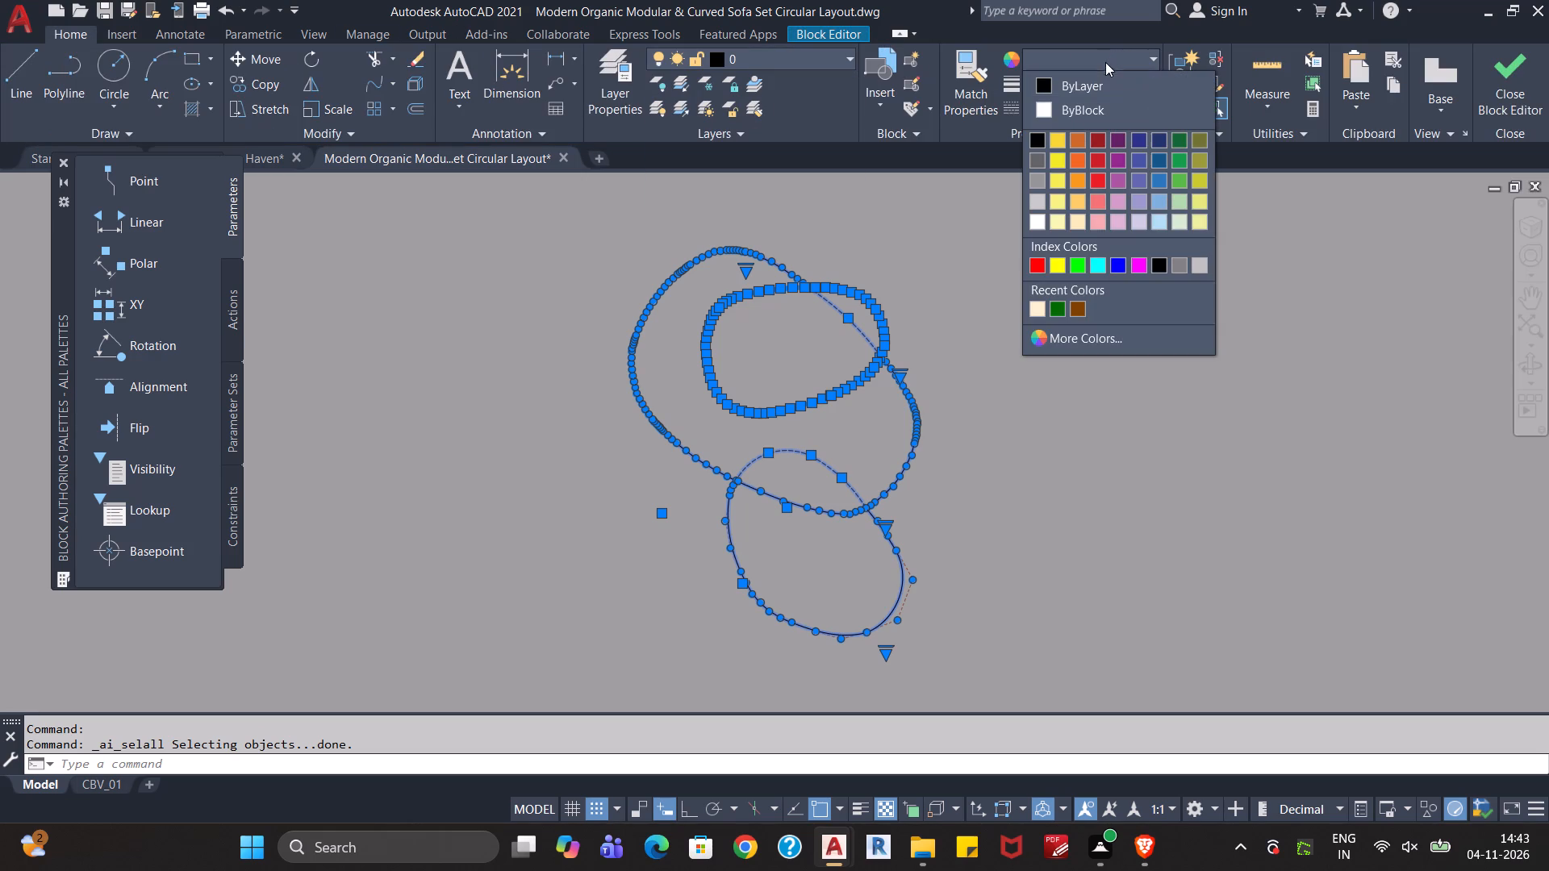
{"action": "left_click", "coordinate": [1104, 84]}
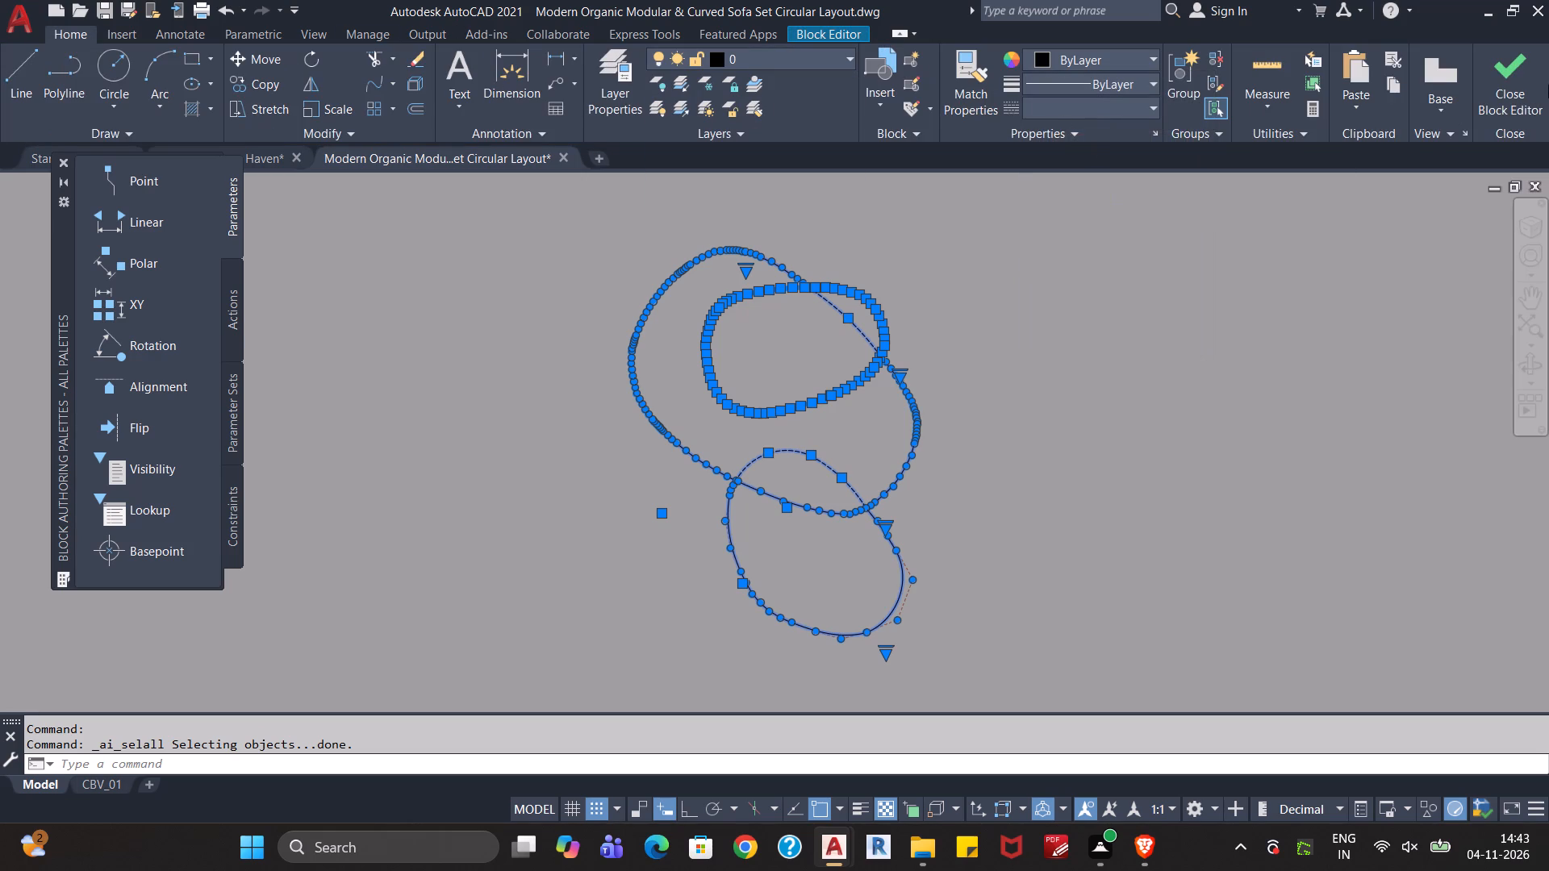
{"action": "left_click", "coordinate": [1524, 81]}
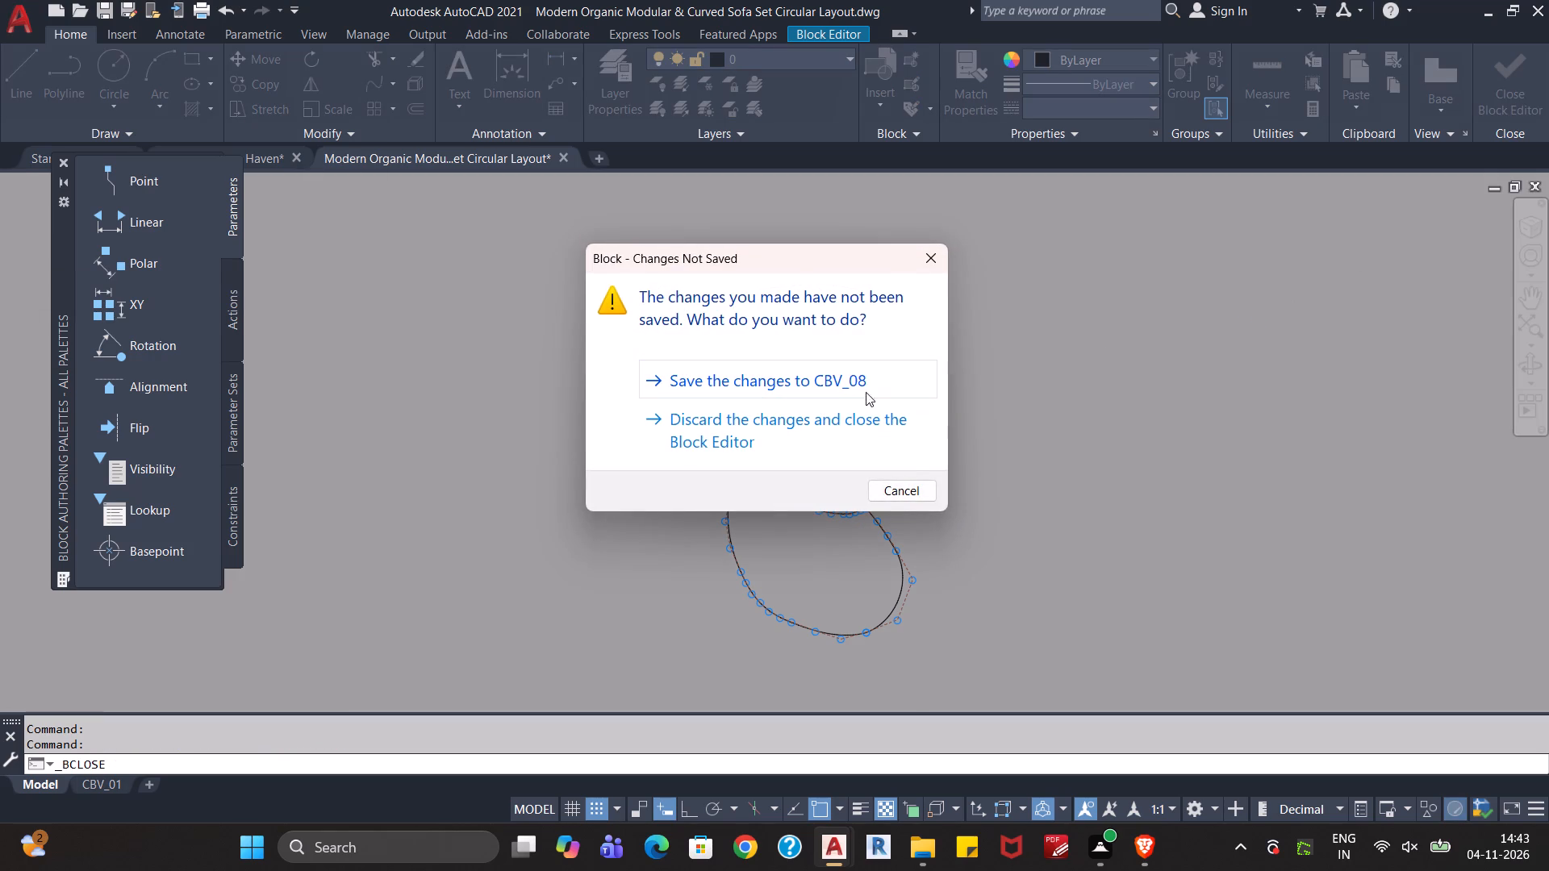
{"action": "left_click", "coordinate": [903, 488]}
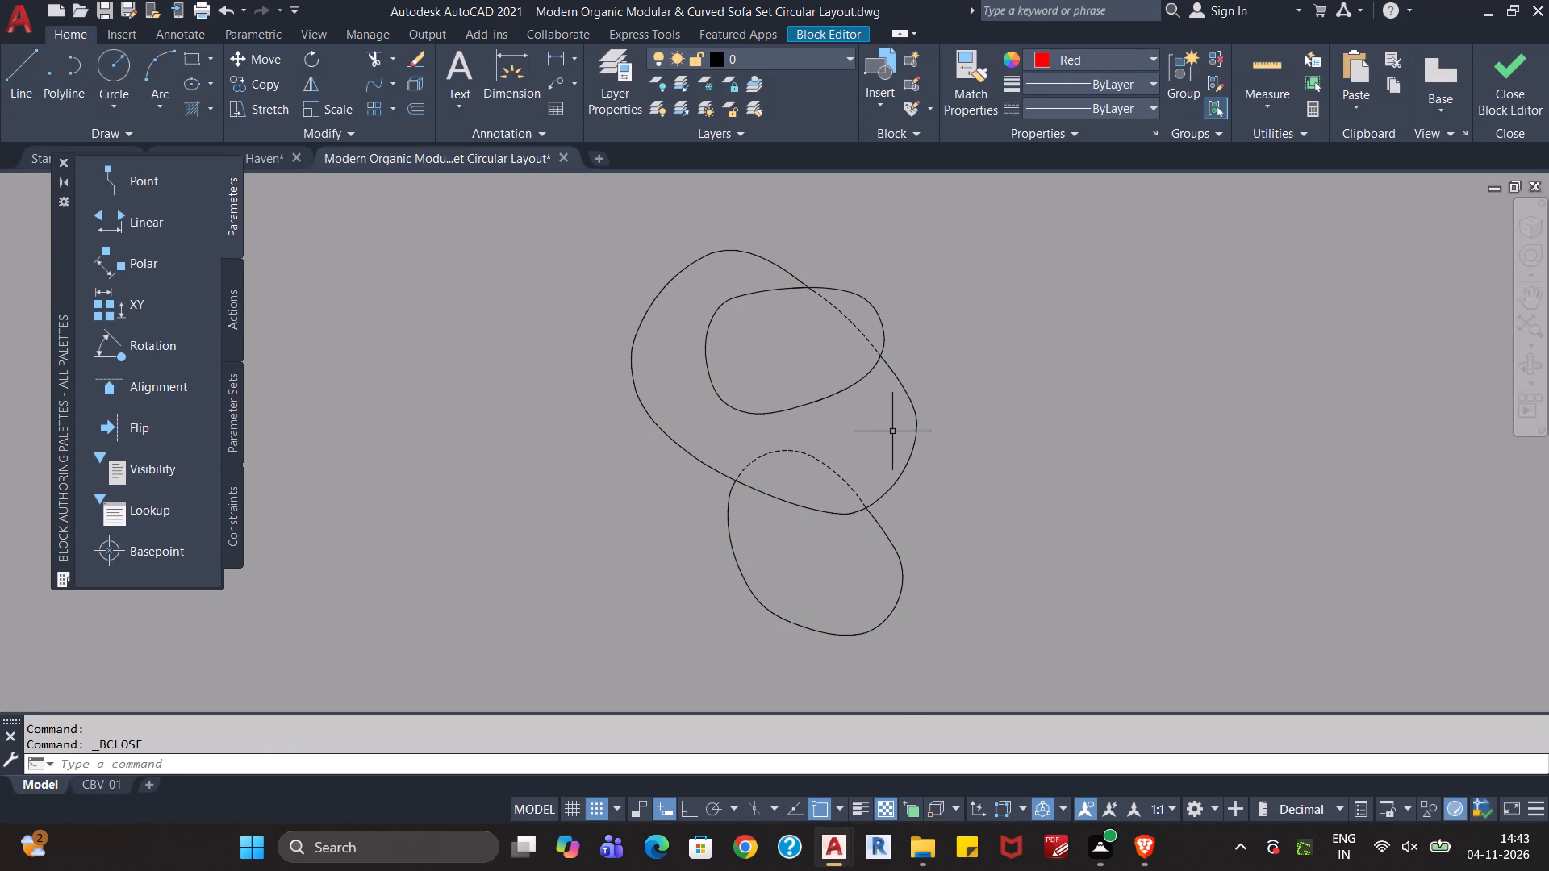
{"action": "left_click", "coordinate": [1515, 77]}
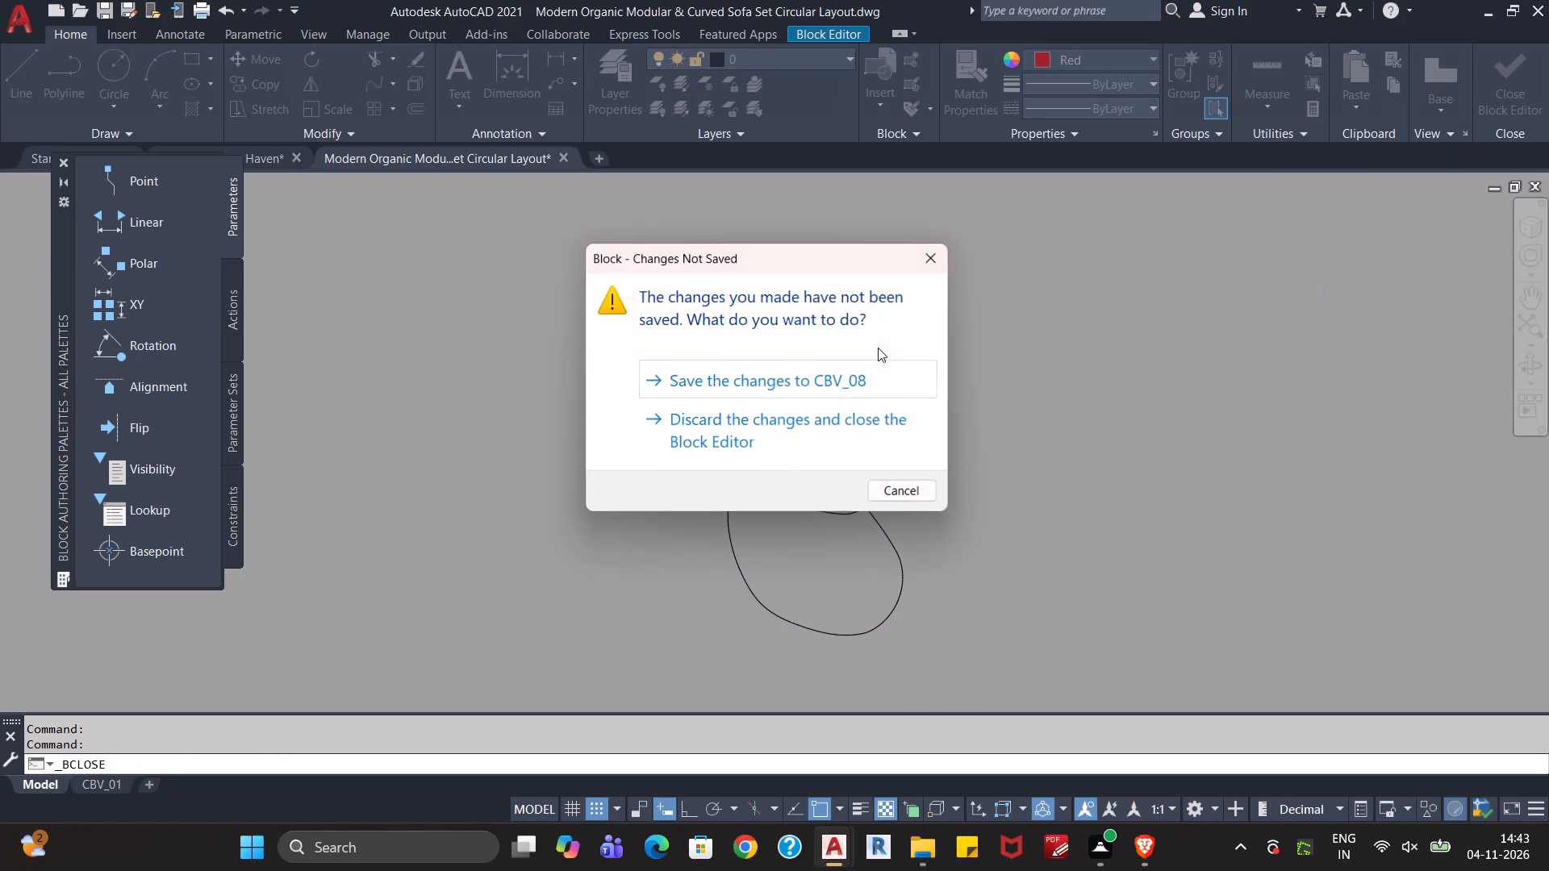
{"action": "left_click", "coordinate": [817, 389]}
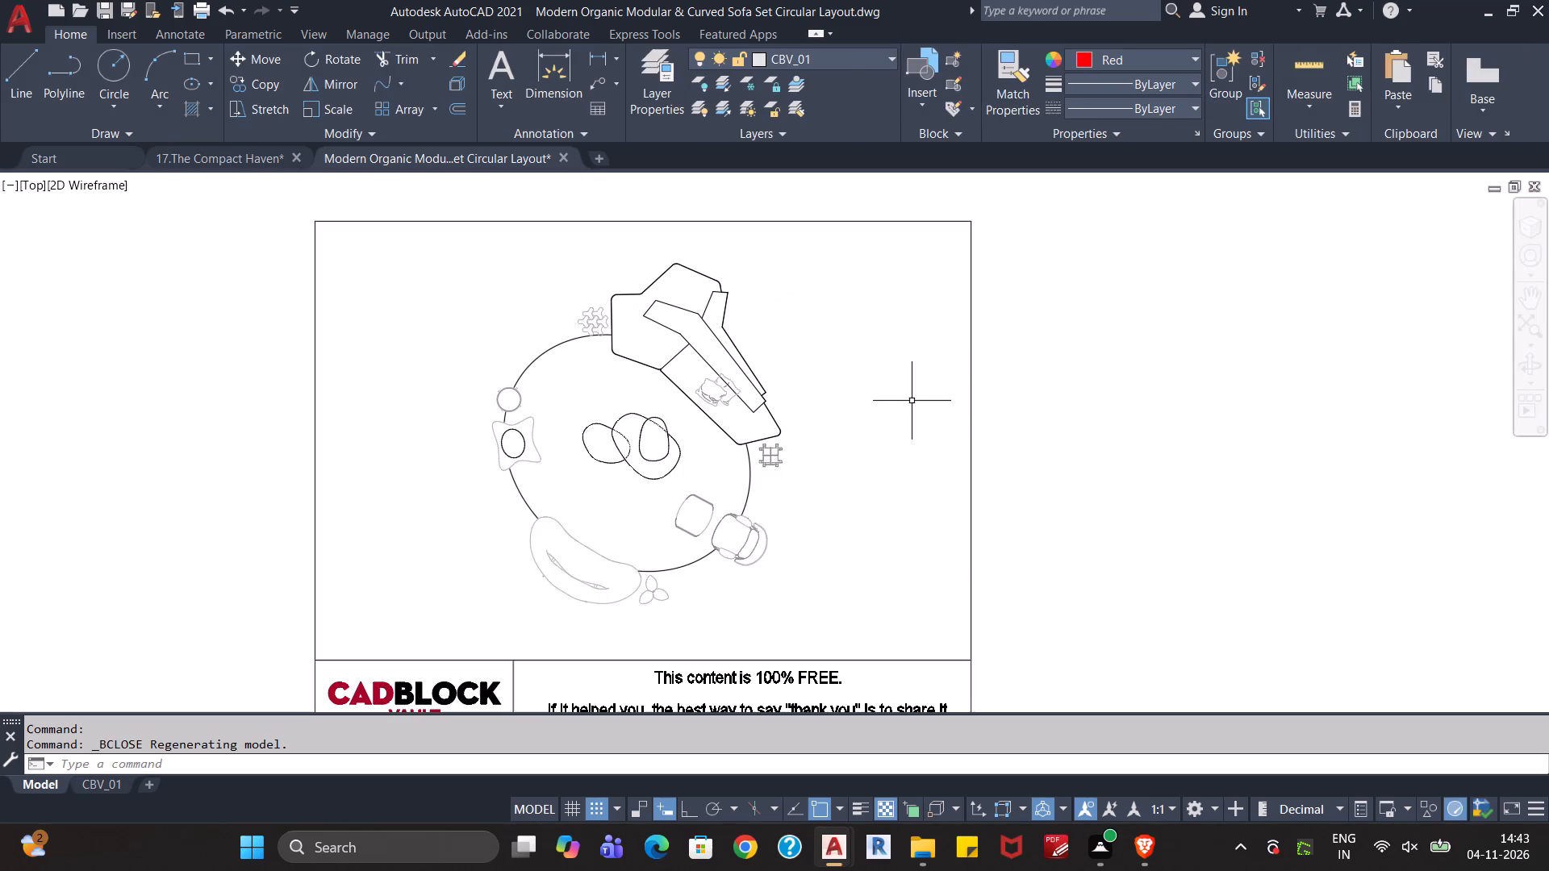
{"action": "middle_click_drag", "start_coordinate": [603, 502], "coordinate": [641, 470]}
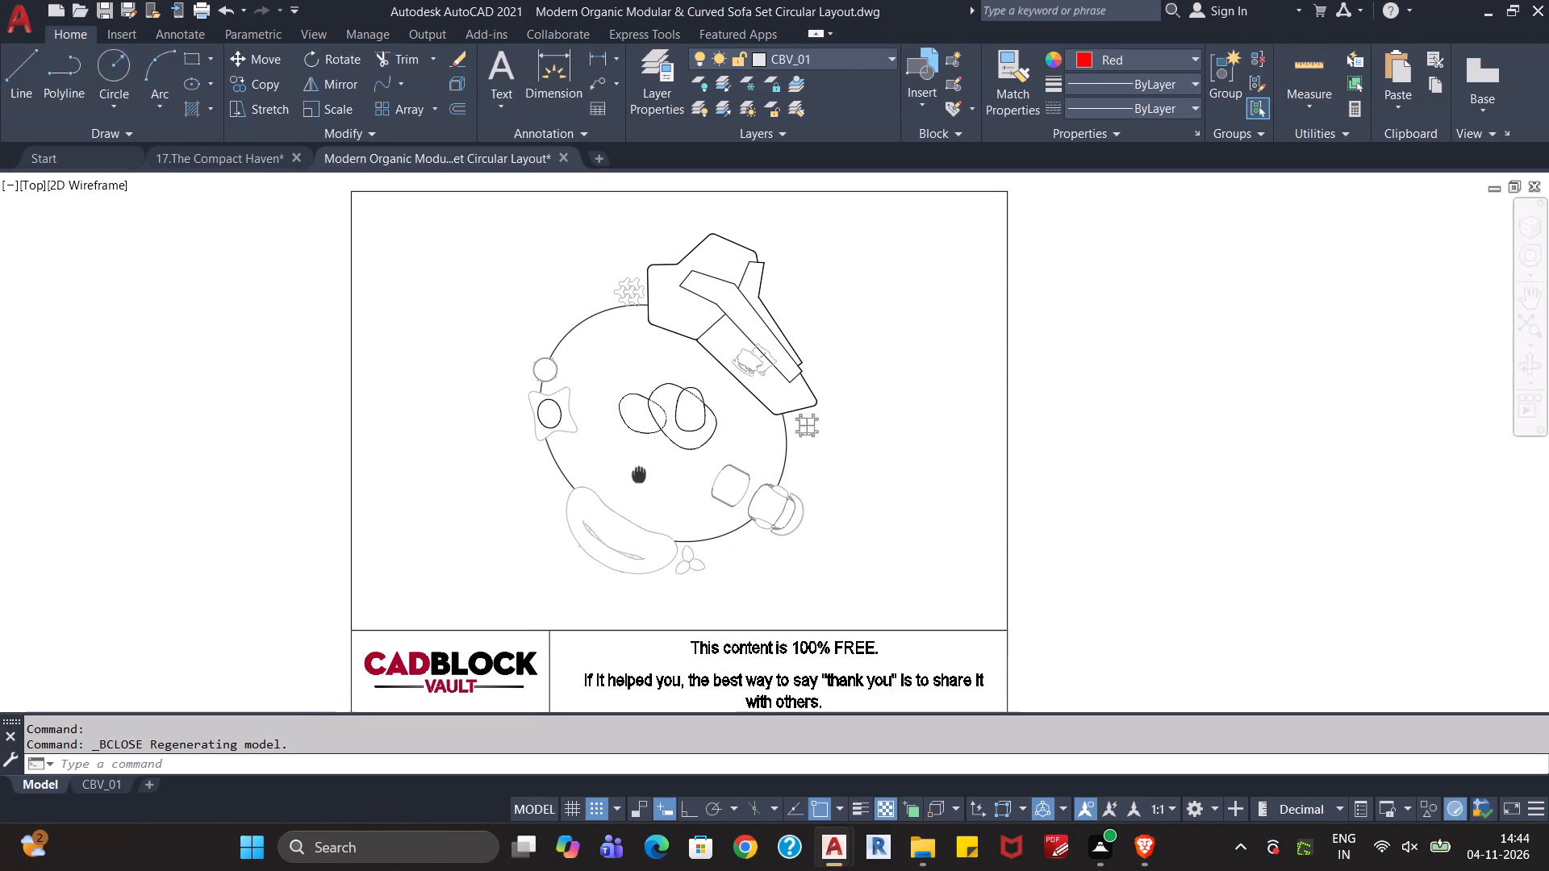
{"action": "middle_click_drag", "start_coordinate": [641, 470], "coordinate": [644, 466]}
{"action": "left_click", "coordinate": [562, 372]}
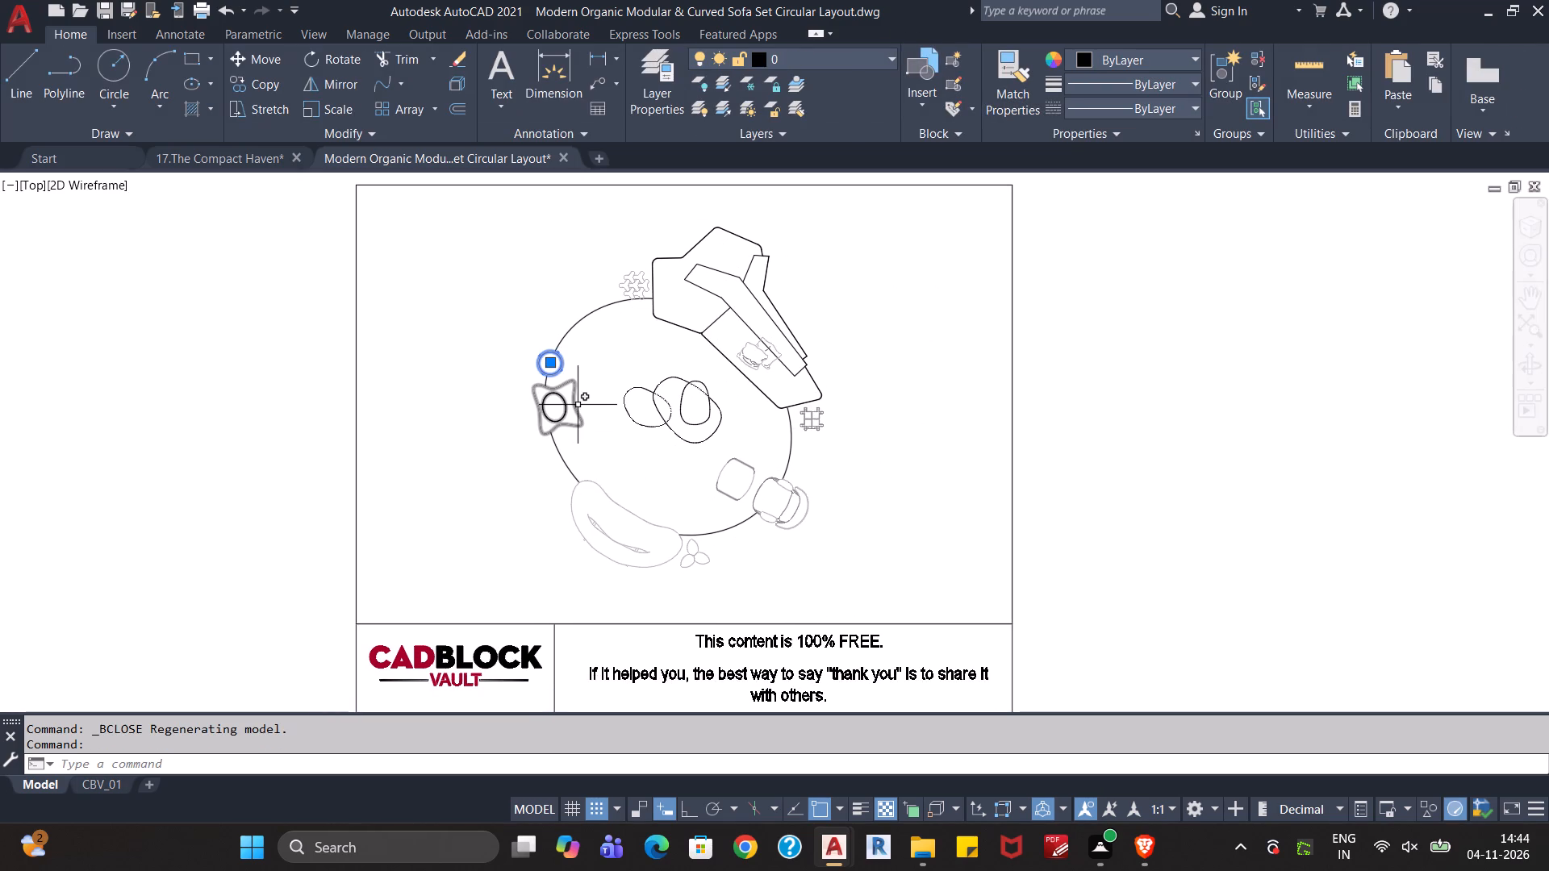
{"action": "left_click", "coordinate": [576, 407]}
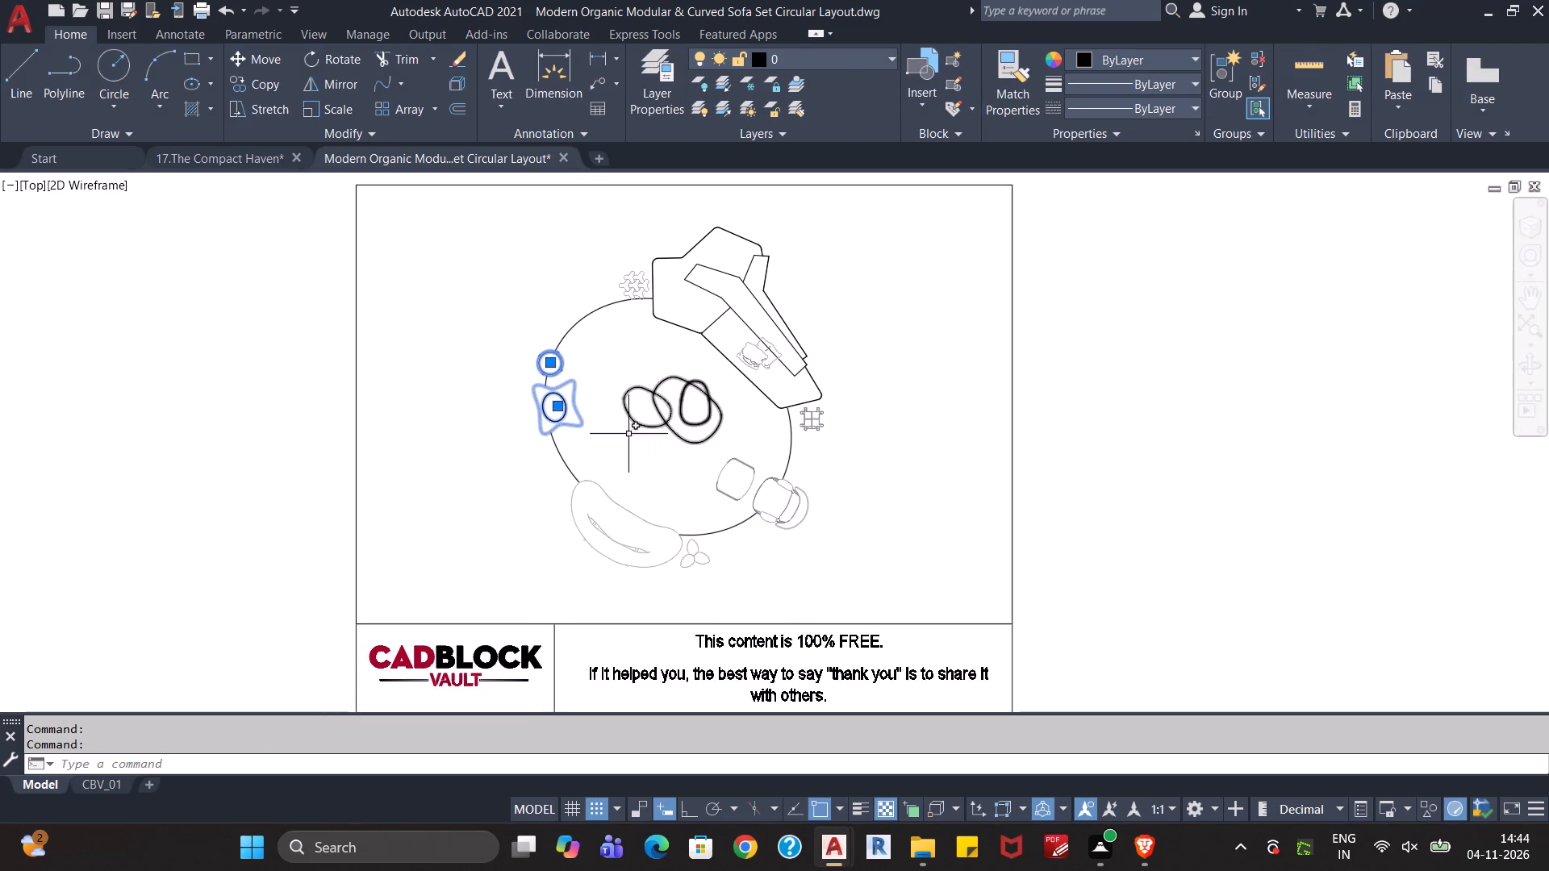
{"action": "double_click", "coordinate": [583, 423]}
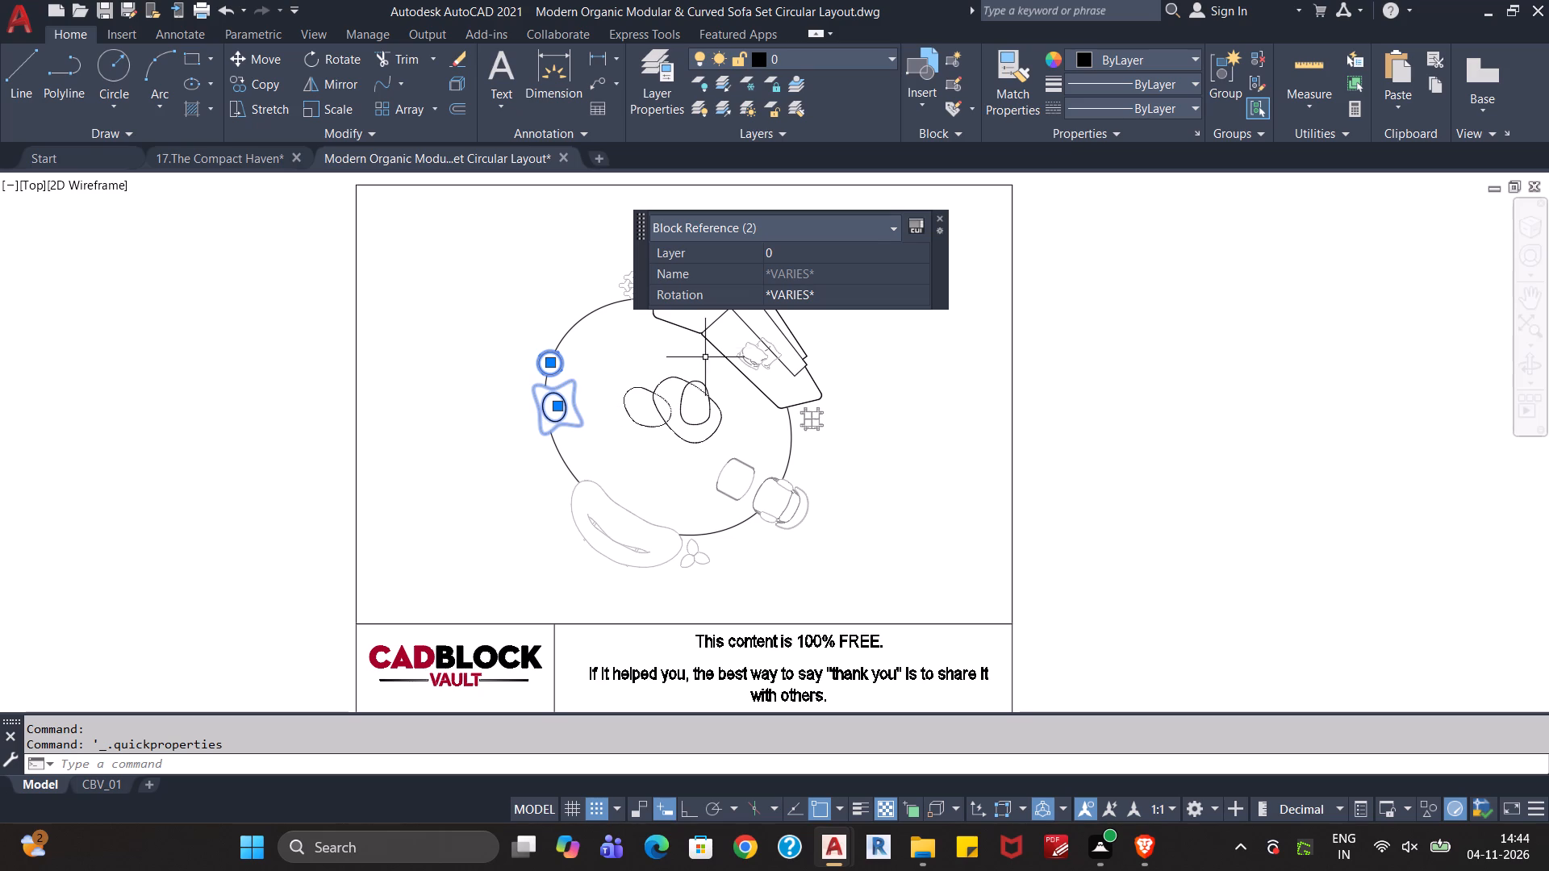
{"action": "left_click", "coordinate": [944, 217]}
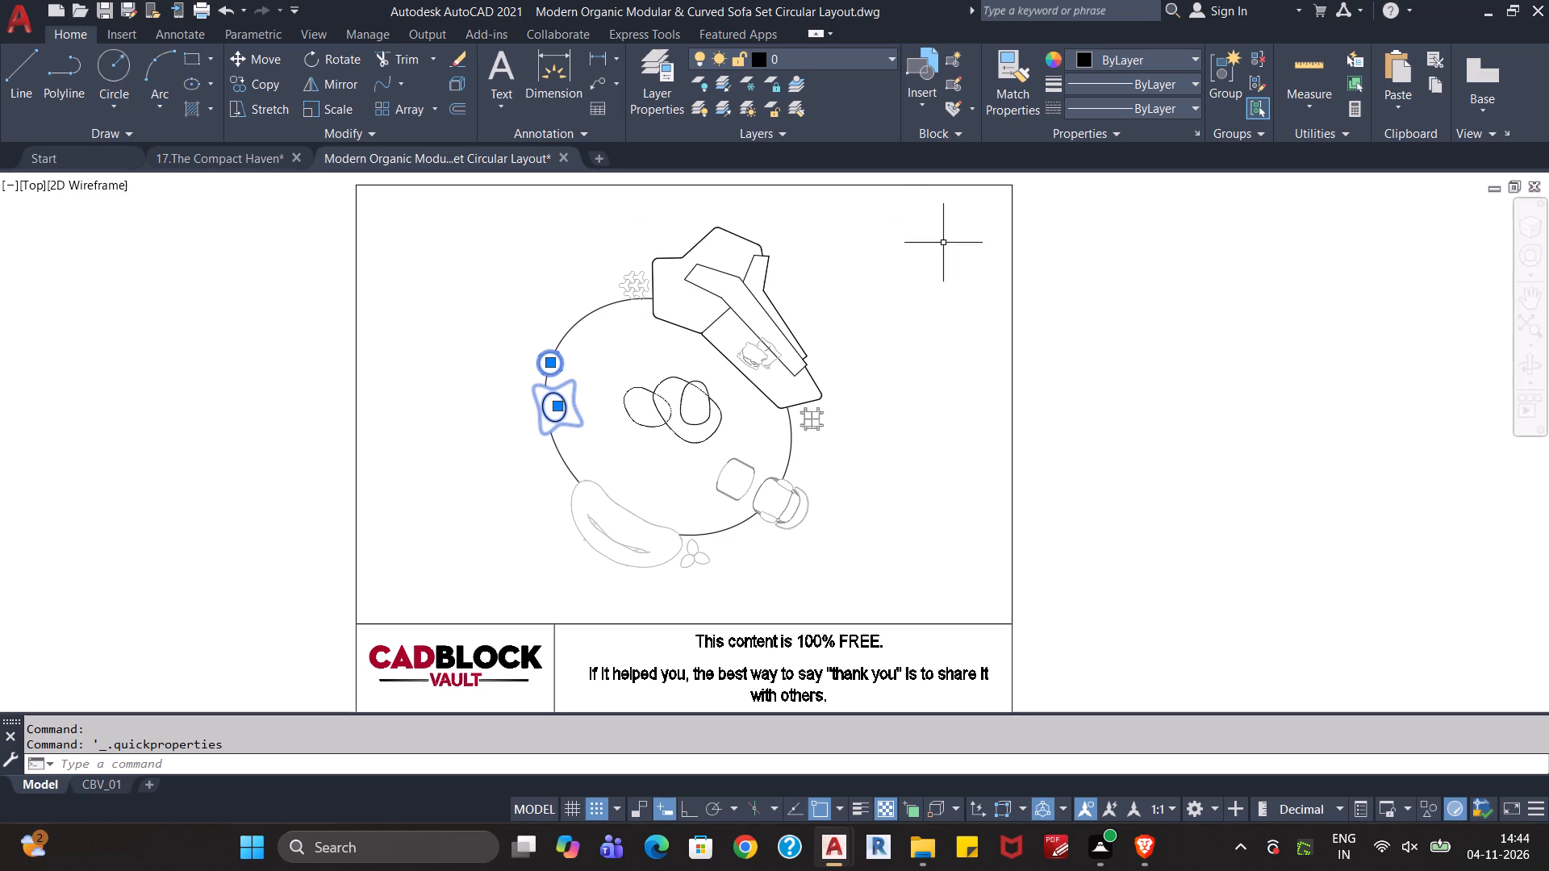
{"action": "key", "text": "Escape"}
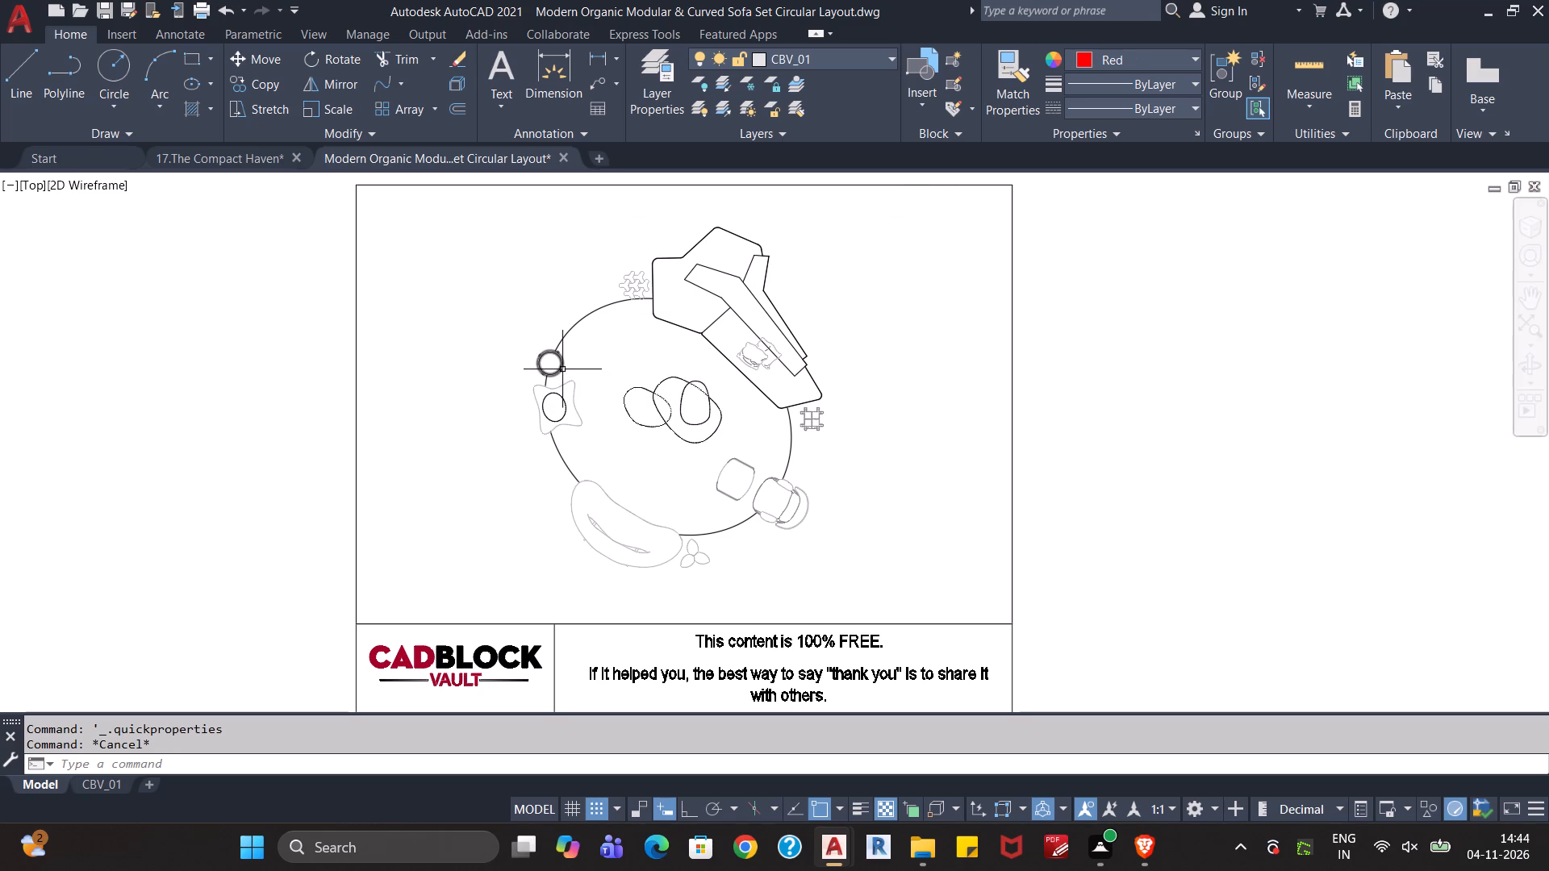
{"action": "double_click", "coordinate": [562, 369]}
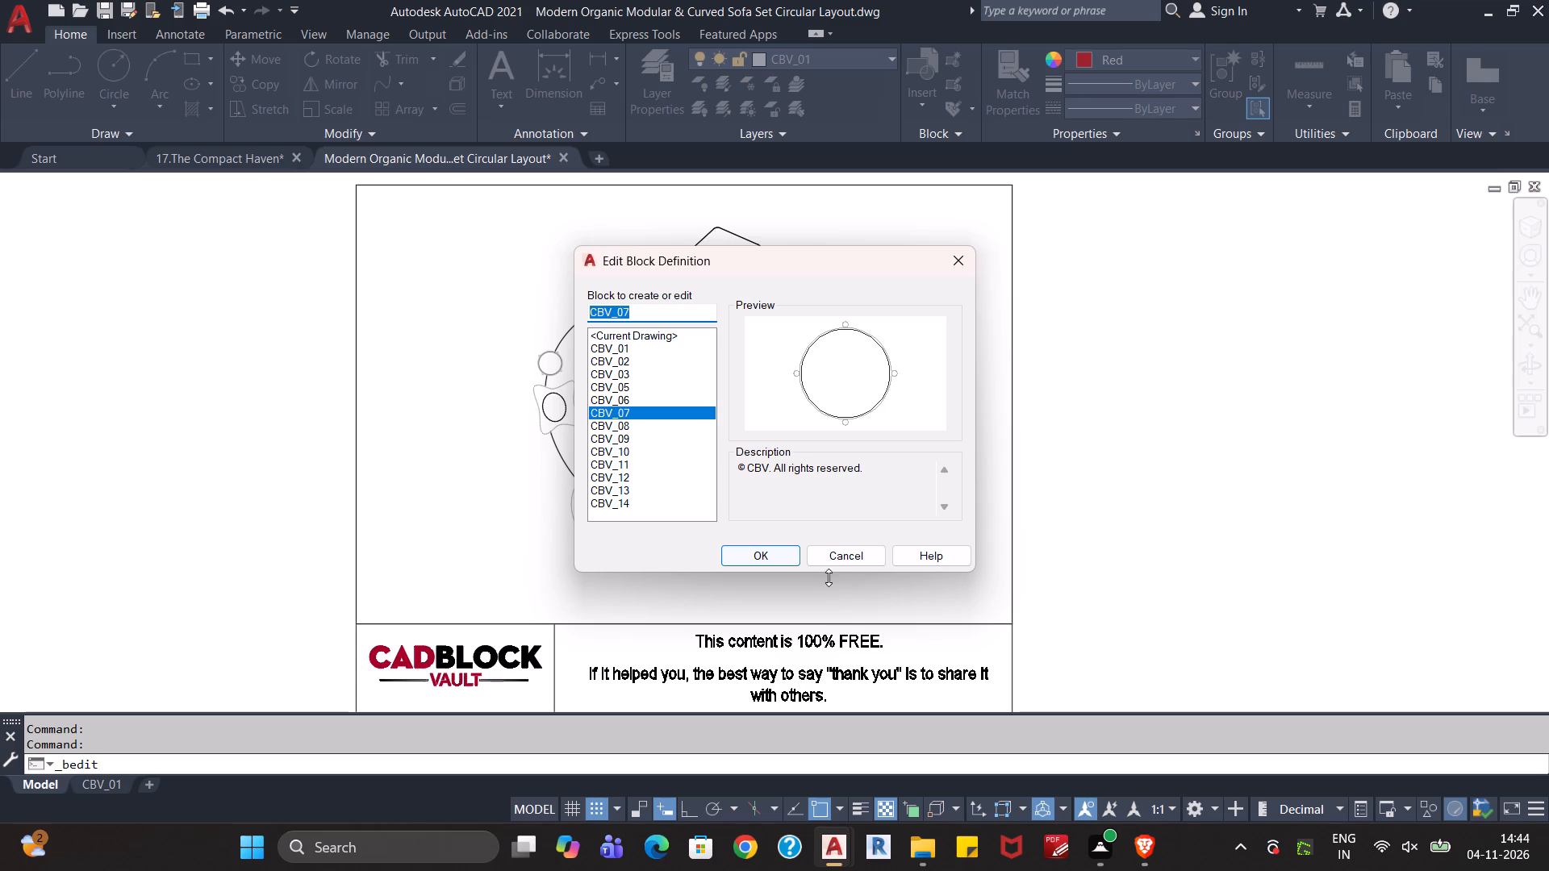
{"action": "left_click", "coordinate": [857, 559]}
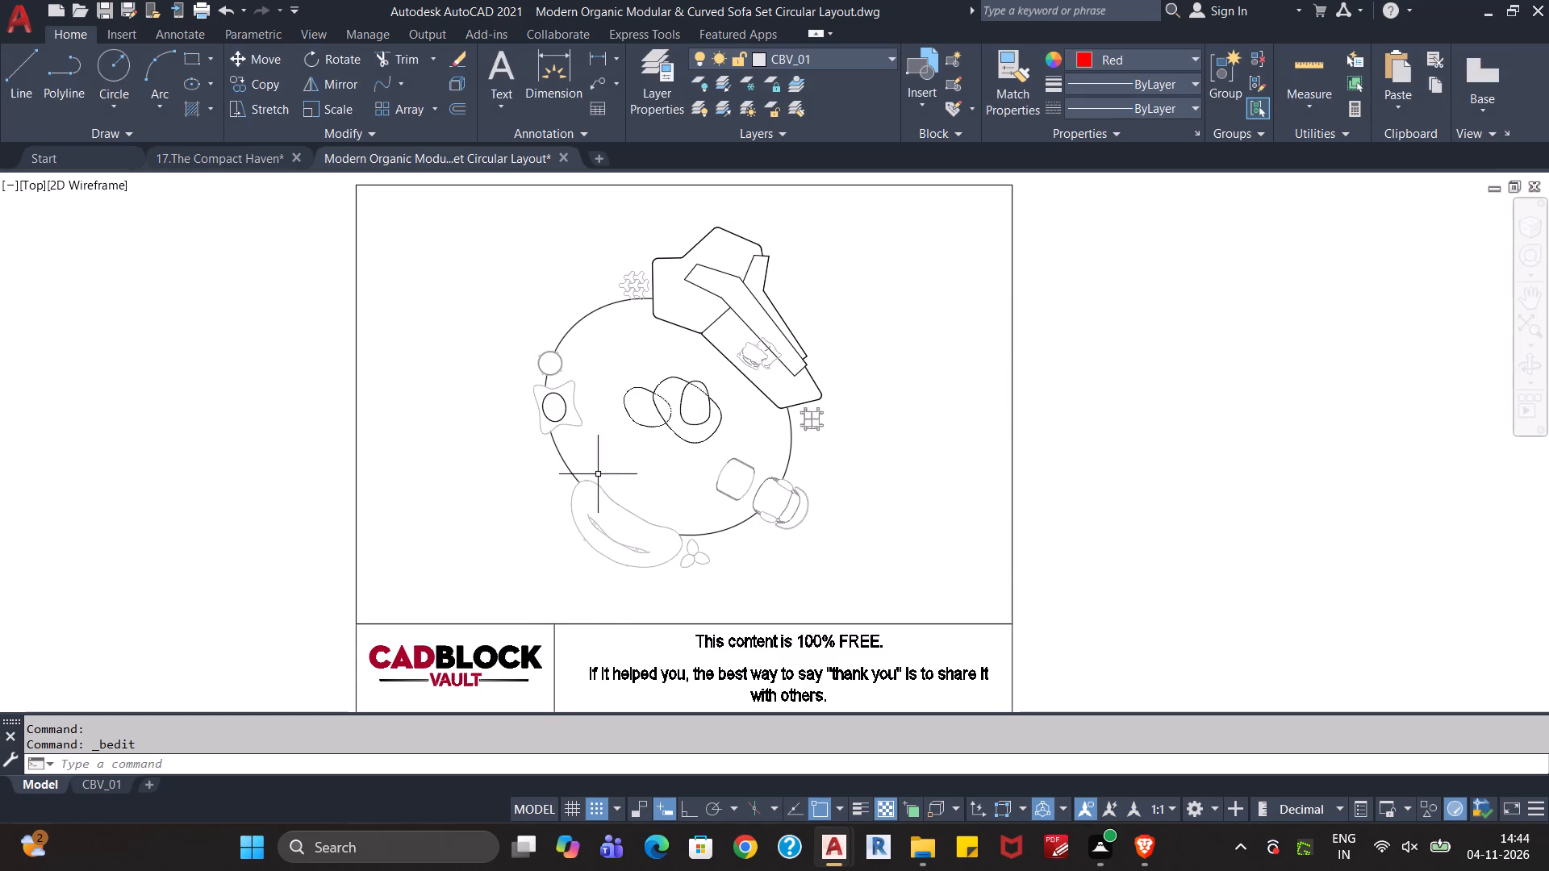
Edit the four-cornered side seat's block CBV_12, set all its geometry to layer 0 and colour ByLayer, and save the block changes.
{"action": "double_click", "coordinate": [579, 423]}
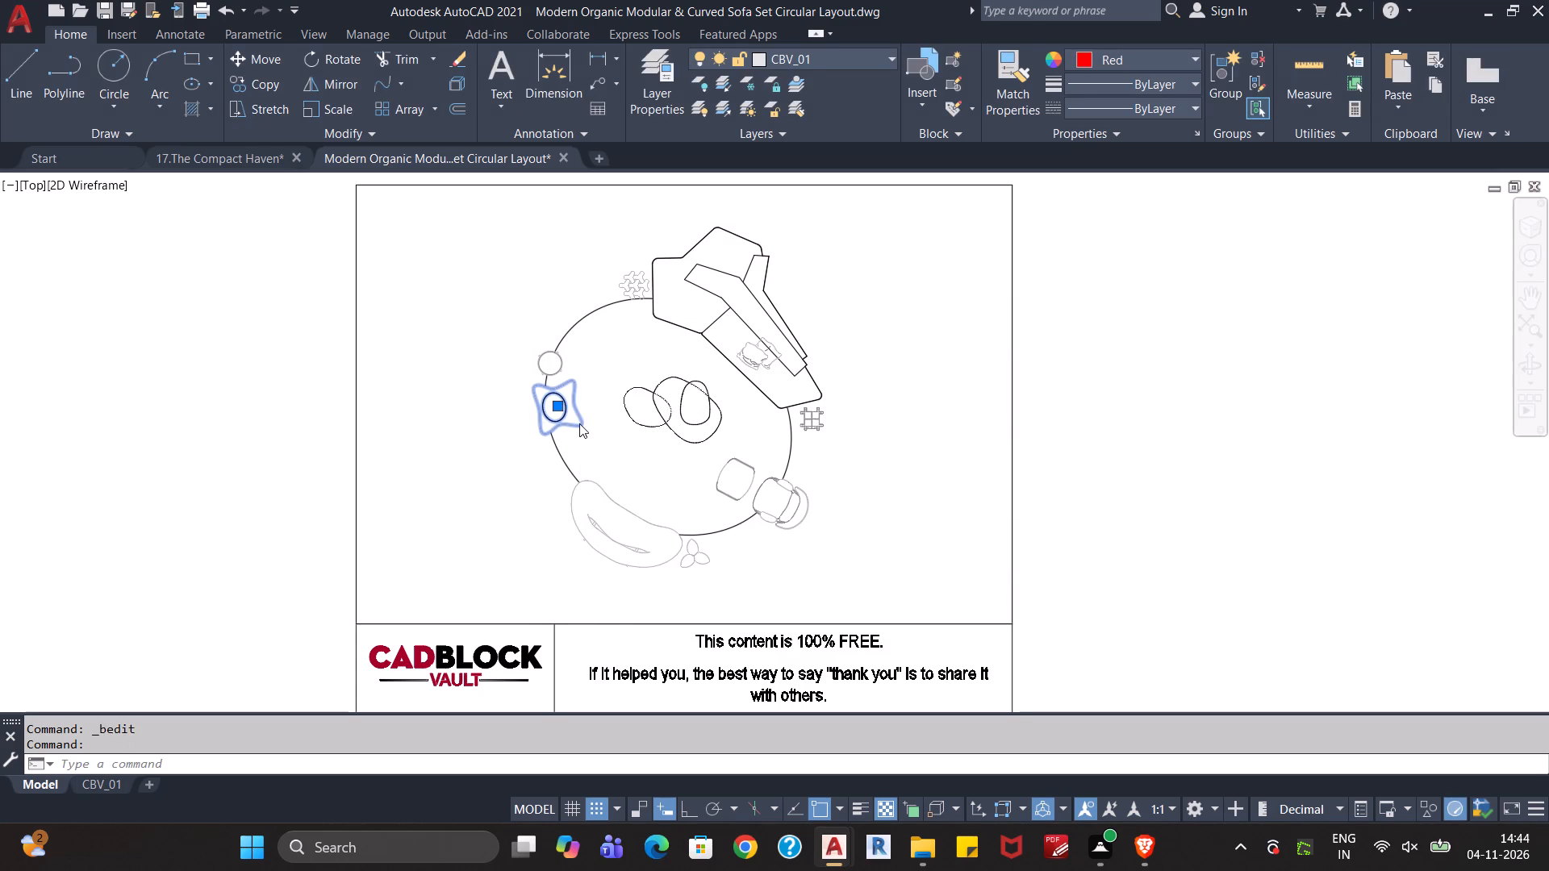
{"action": "left_click", "coordinate": [745, 561]}
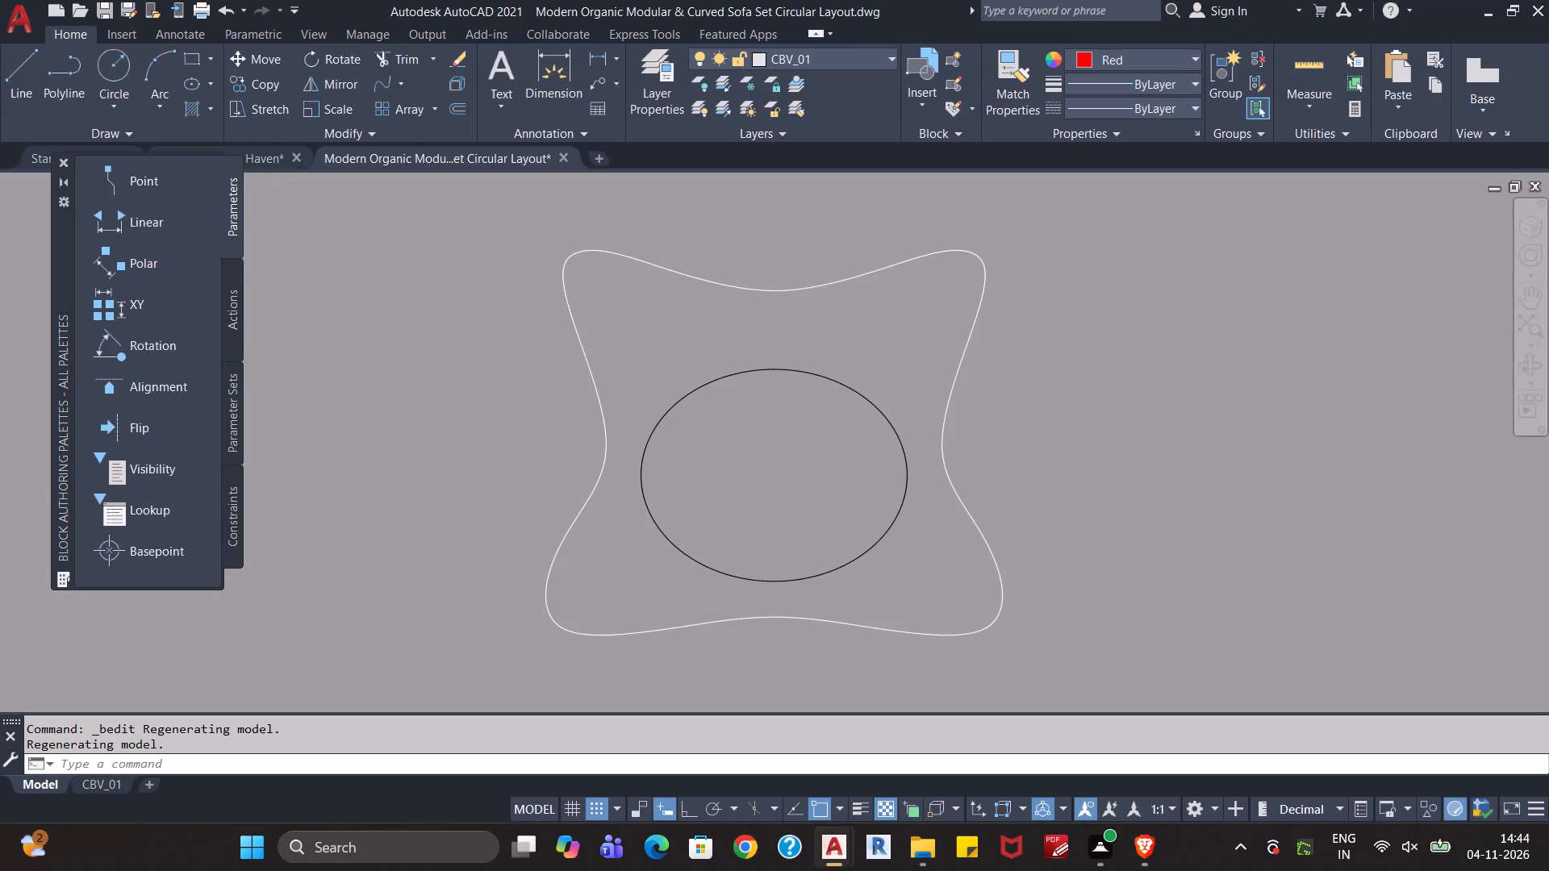
{"action": "key", "text": "ctrl+a"}
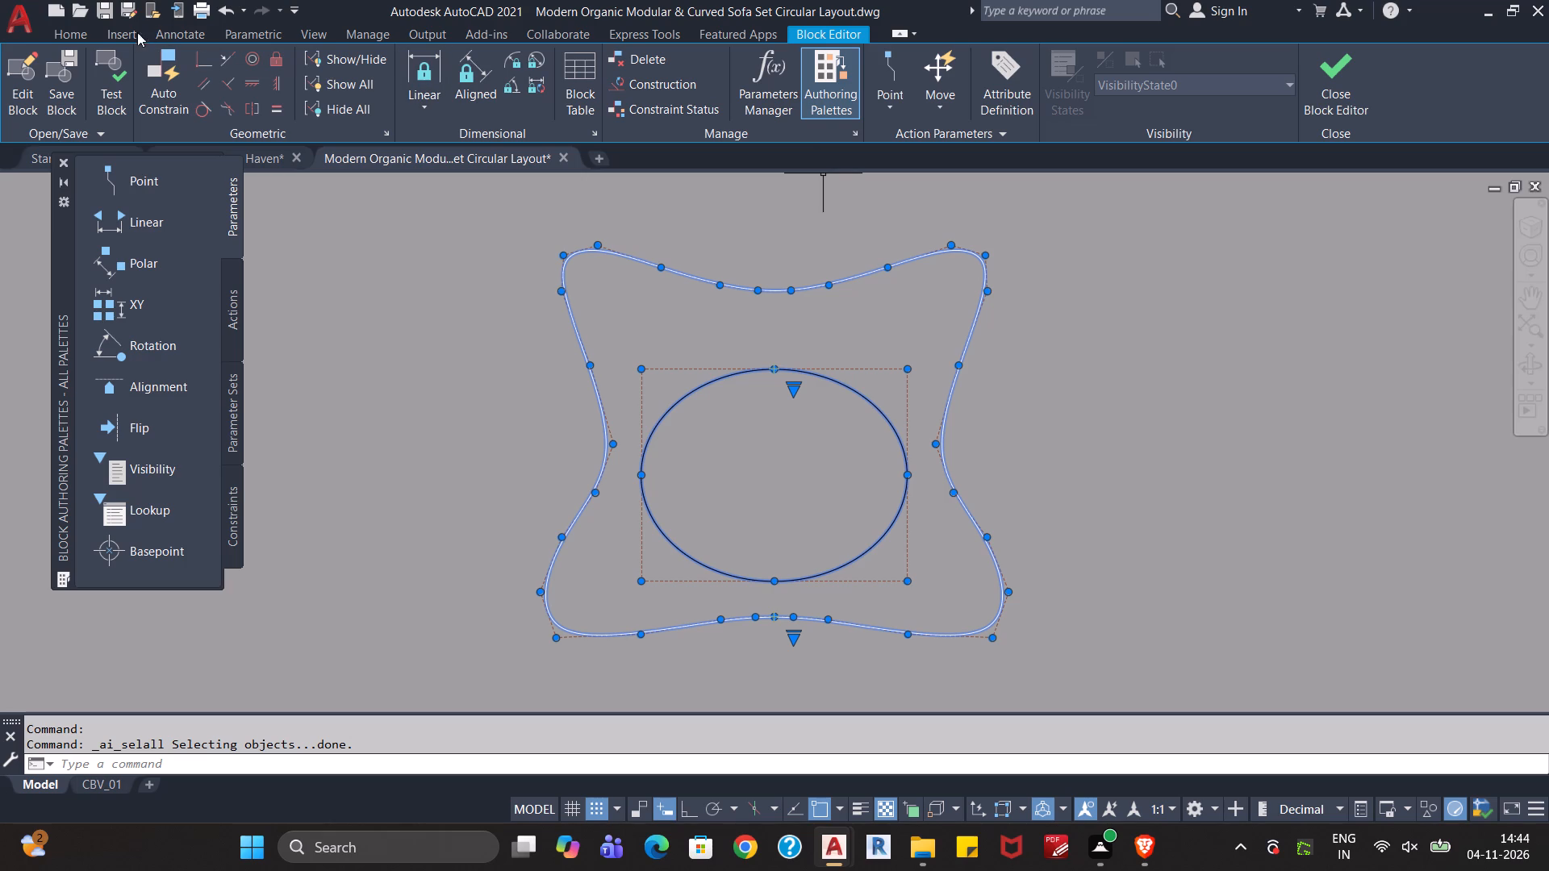
{"action": "left_click", "coordinate": [86, 40]}
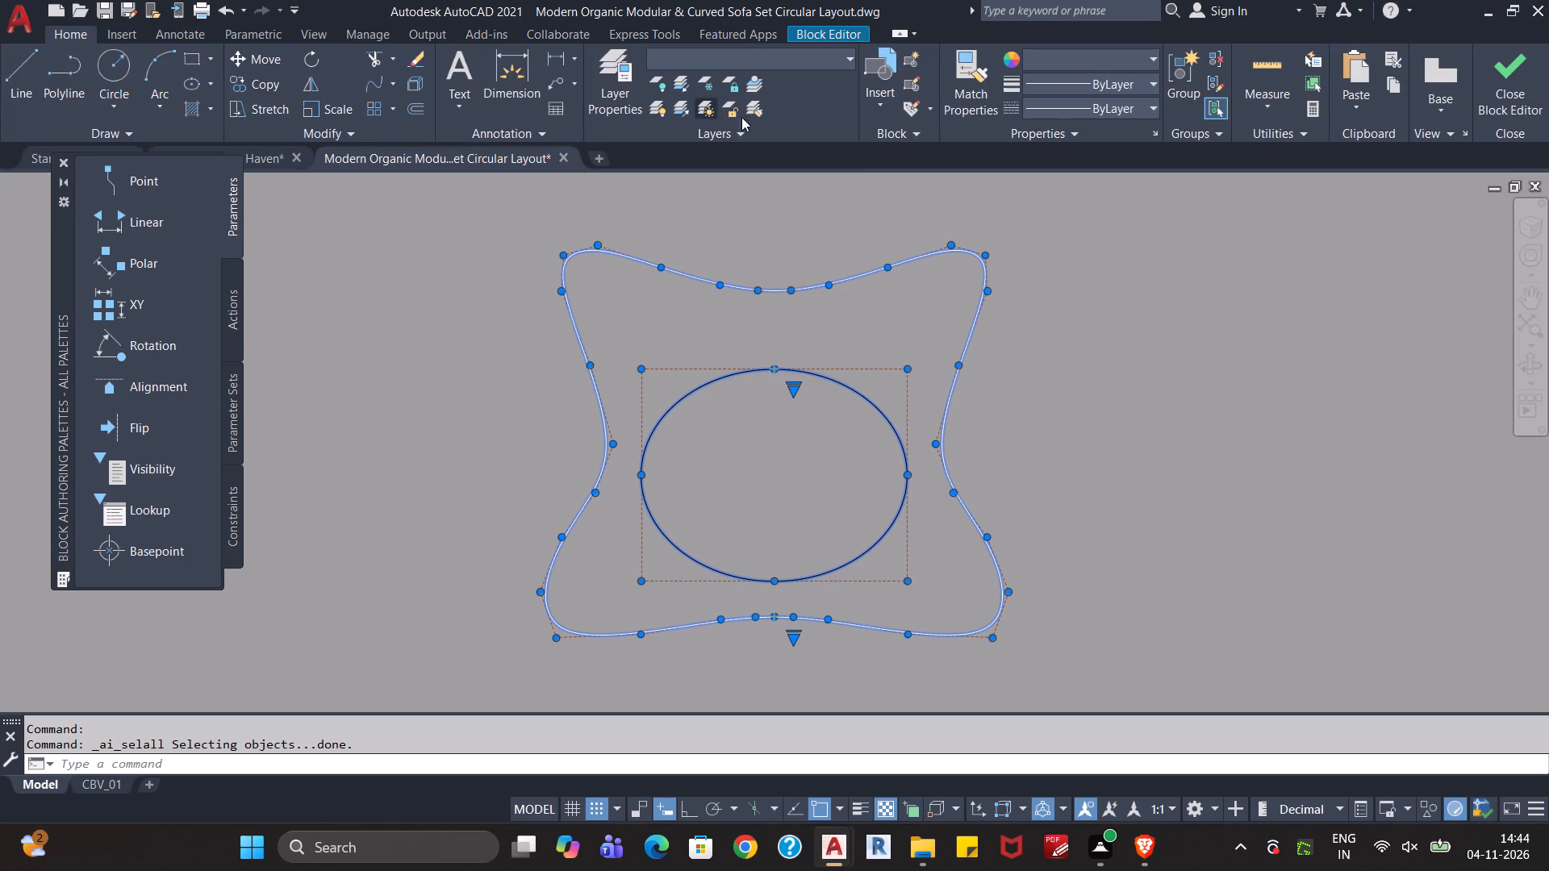
{"action": "left_click", "coordinate": [820, 63]}
{"action": "left_click", "coordinate": [822, 81]}
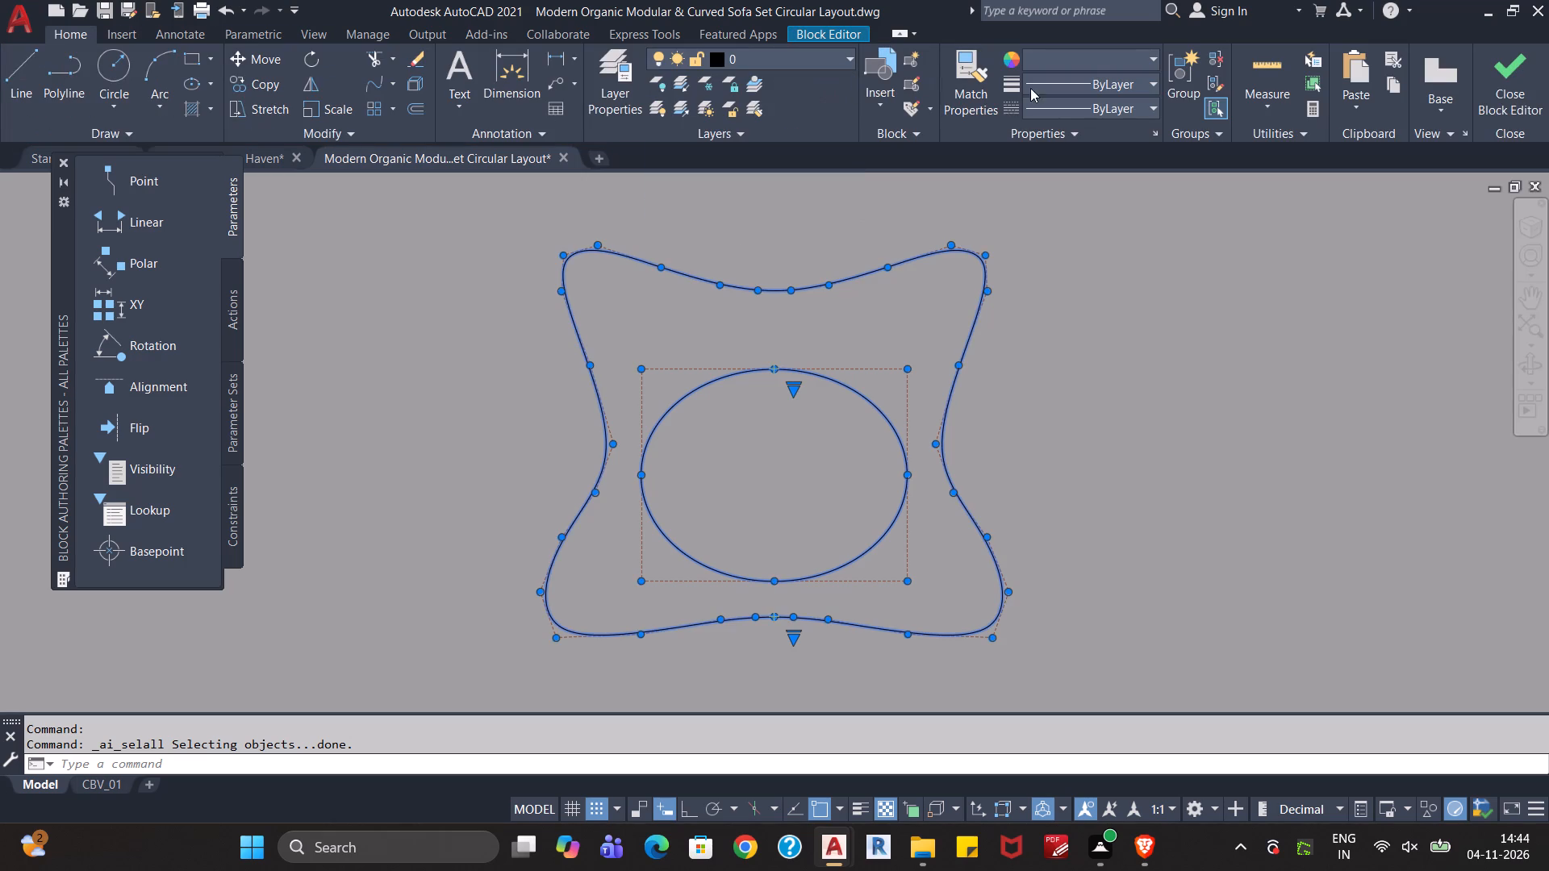
{"action": "left_click", "coordinate": [1123, 59]}
{"action": "left_click", "coordinate": [1122, 85]}
{"action": "left_click", "coordinate": [1509, 79]}
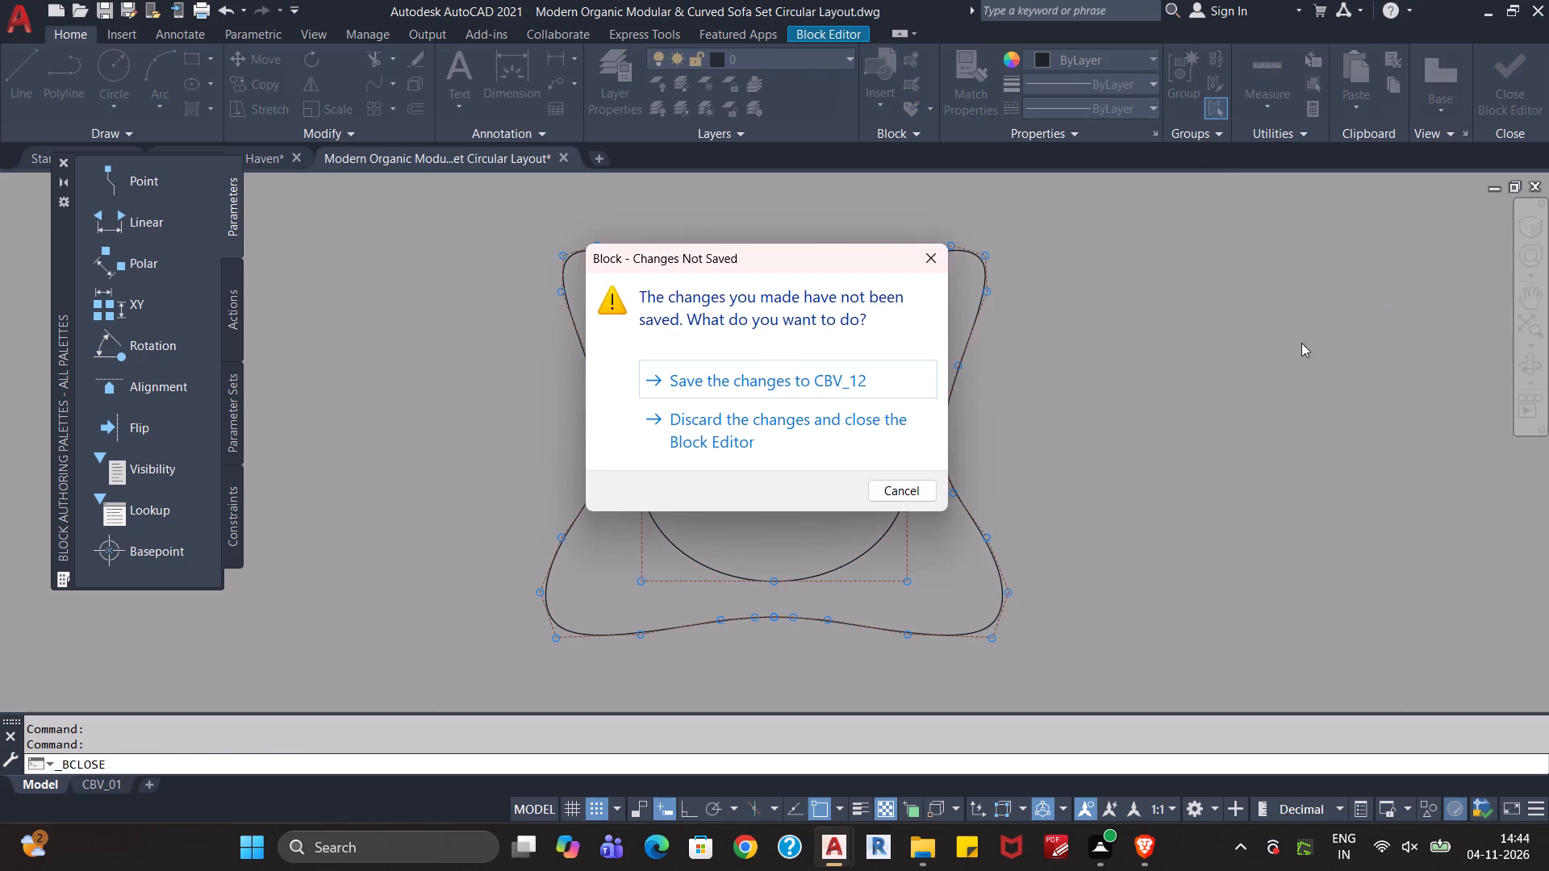
{"action": "left_click", "coordinate": [890, 488]}
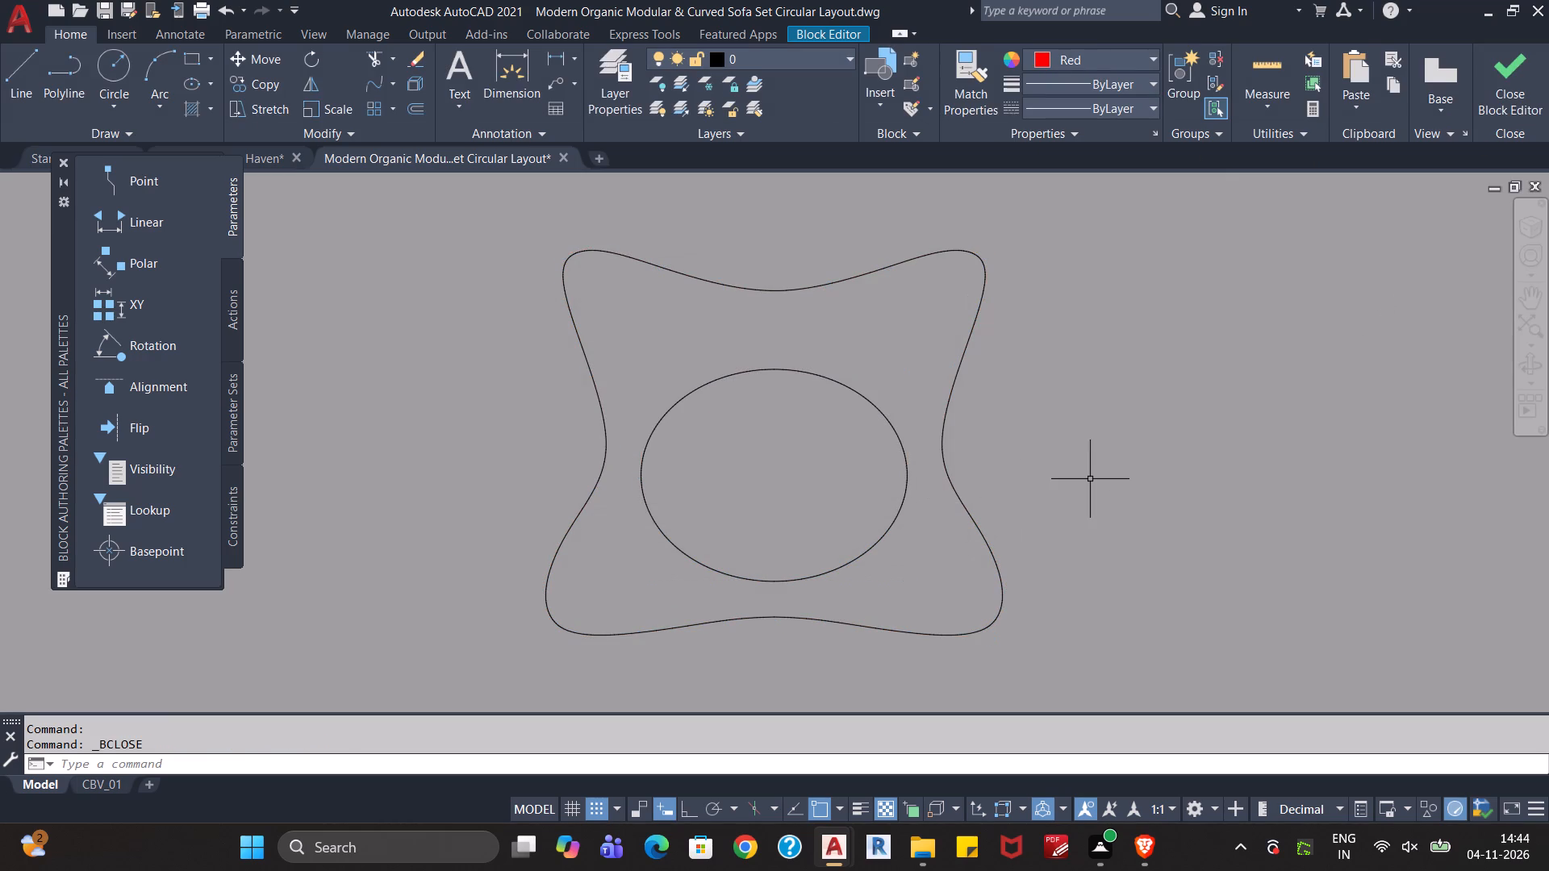
{"action": "key", "text": "Escape"}
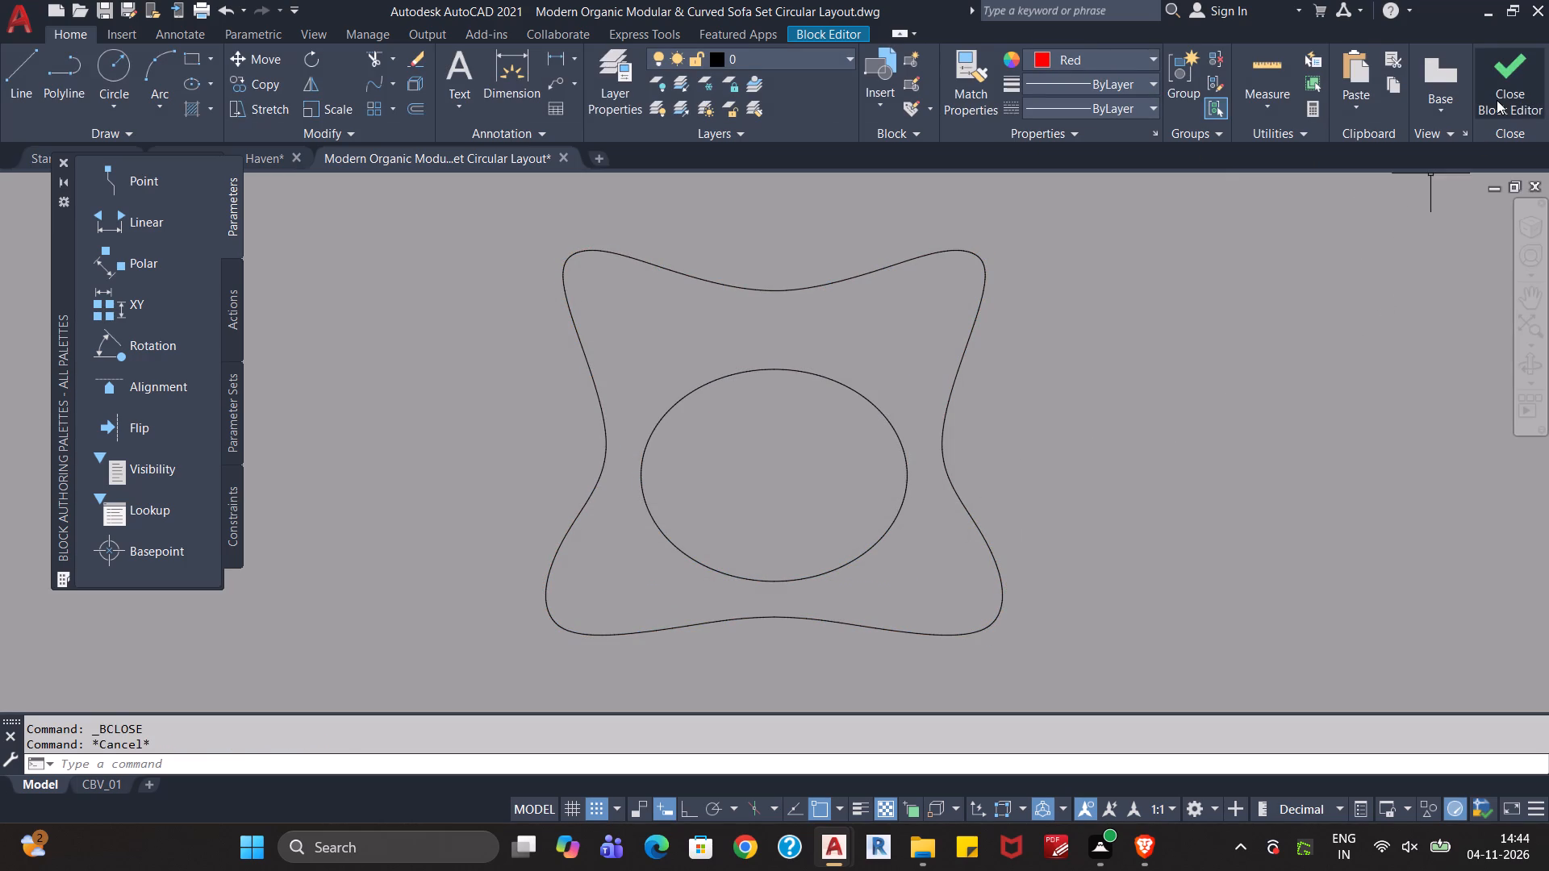
{"action": "left_click", "coordinate": [1497, 100]}
{"action": "left_click", "coordinate": [878, 386]}
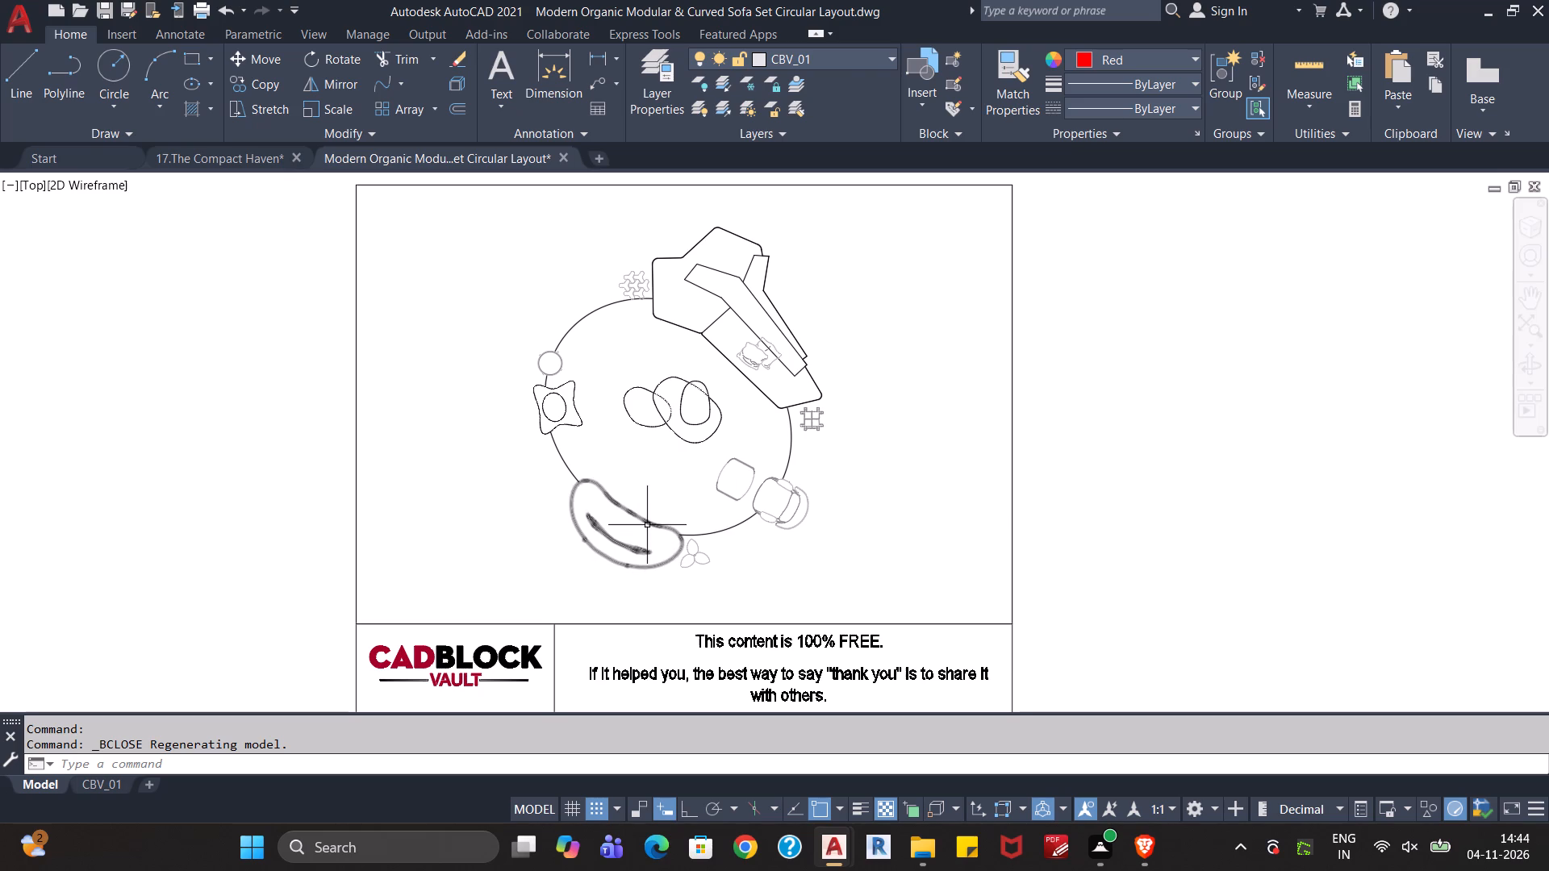
Edit the curved bean-shaped sofa's block CBV_06, move all its geometry to layer 0, and save the block changes.
{"action": "double_click", "coordinate": [647, 525]}
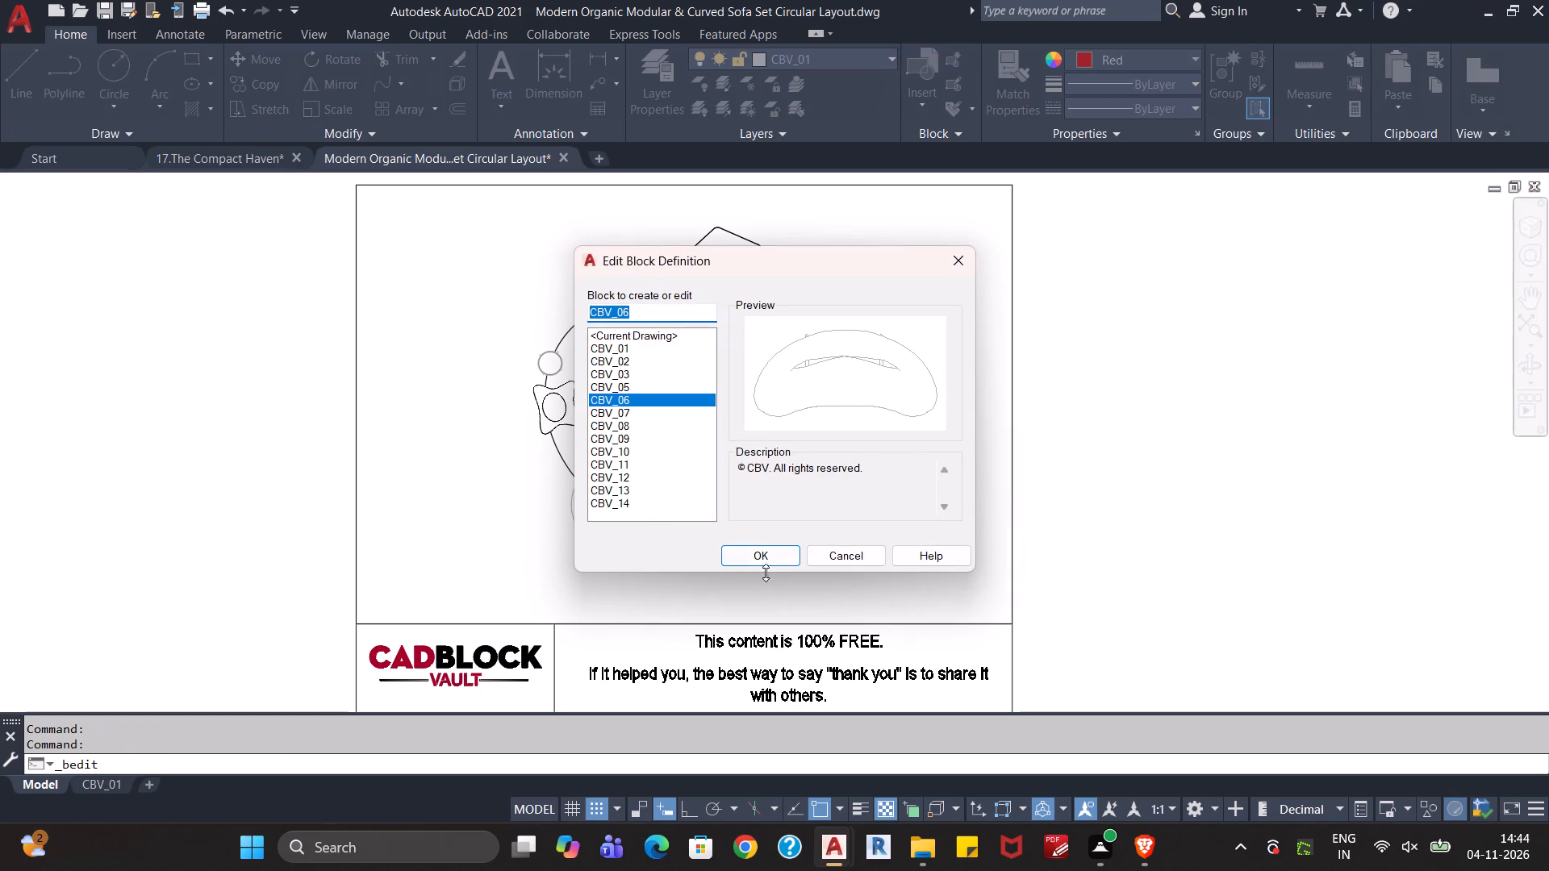
{"action": "left_click", "coordinate": [770, 559]}
{"action": "key", "text": "ctrl+a"}
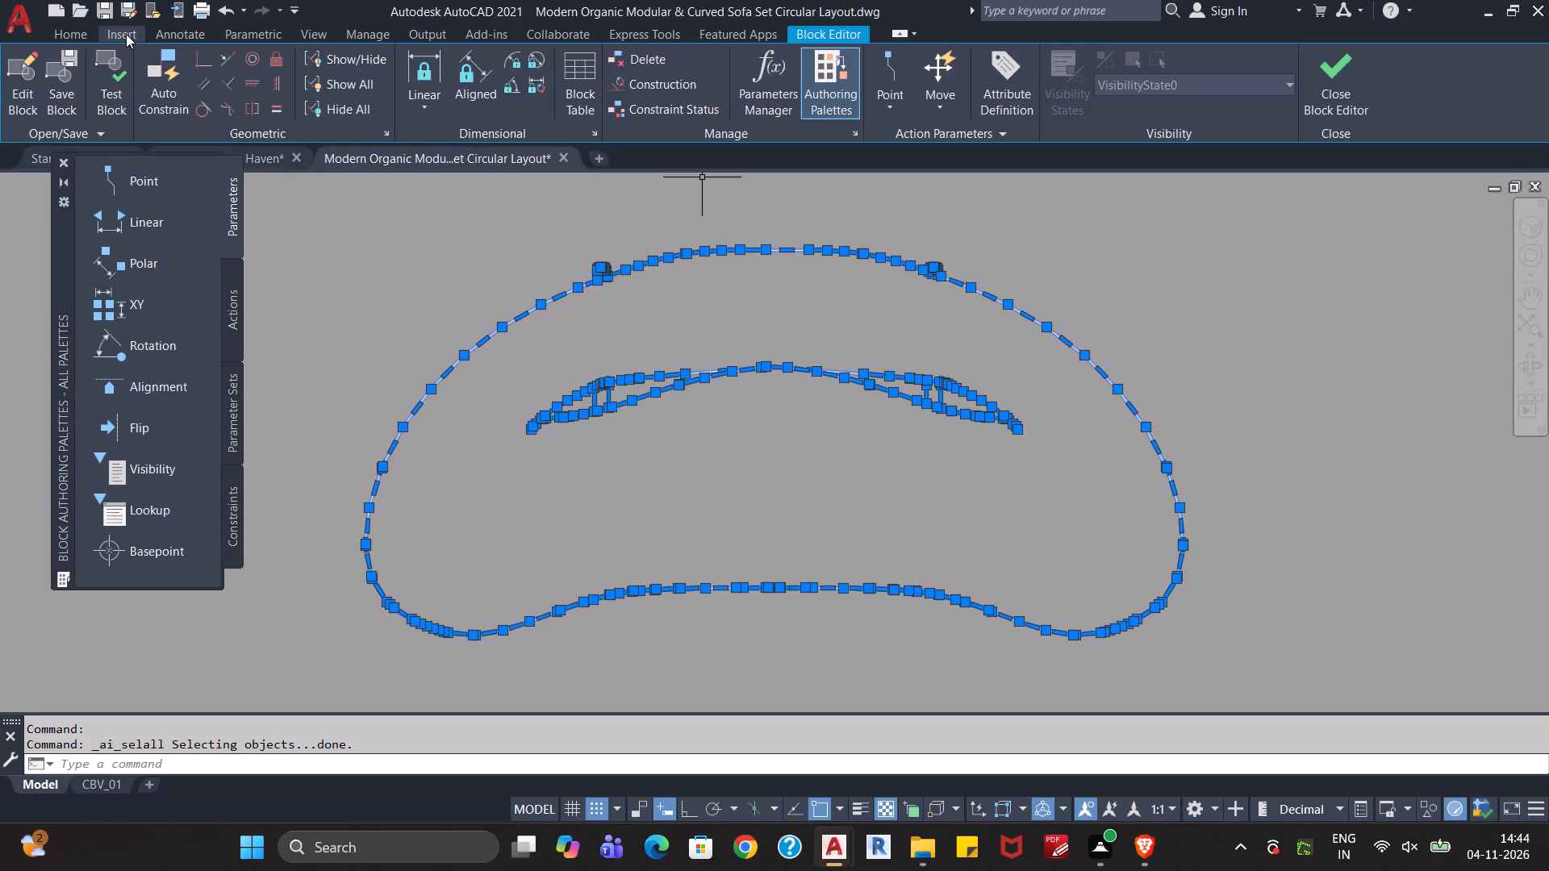
{"action": "left_click", "coordinate": [78, 30]}
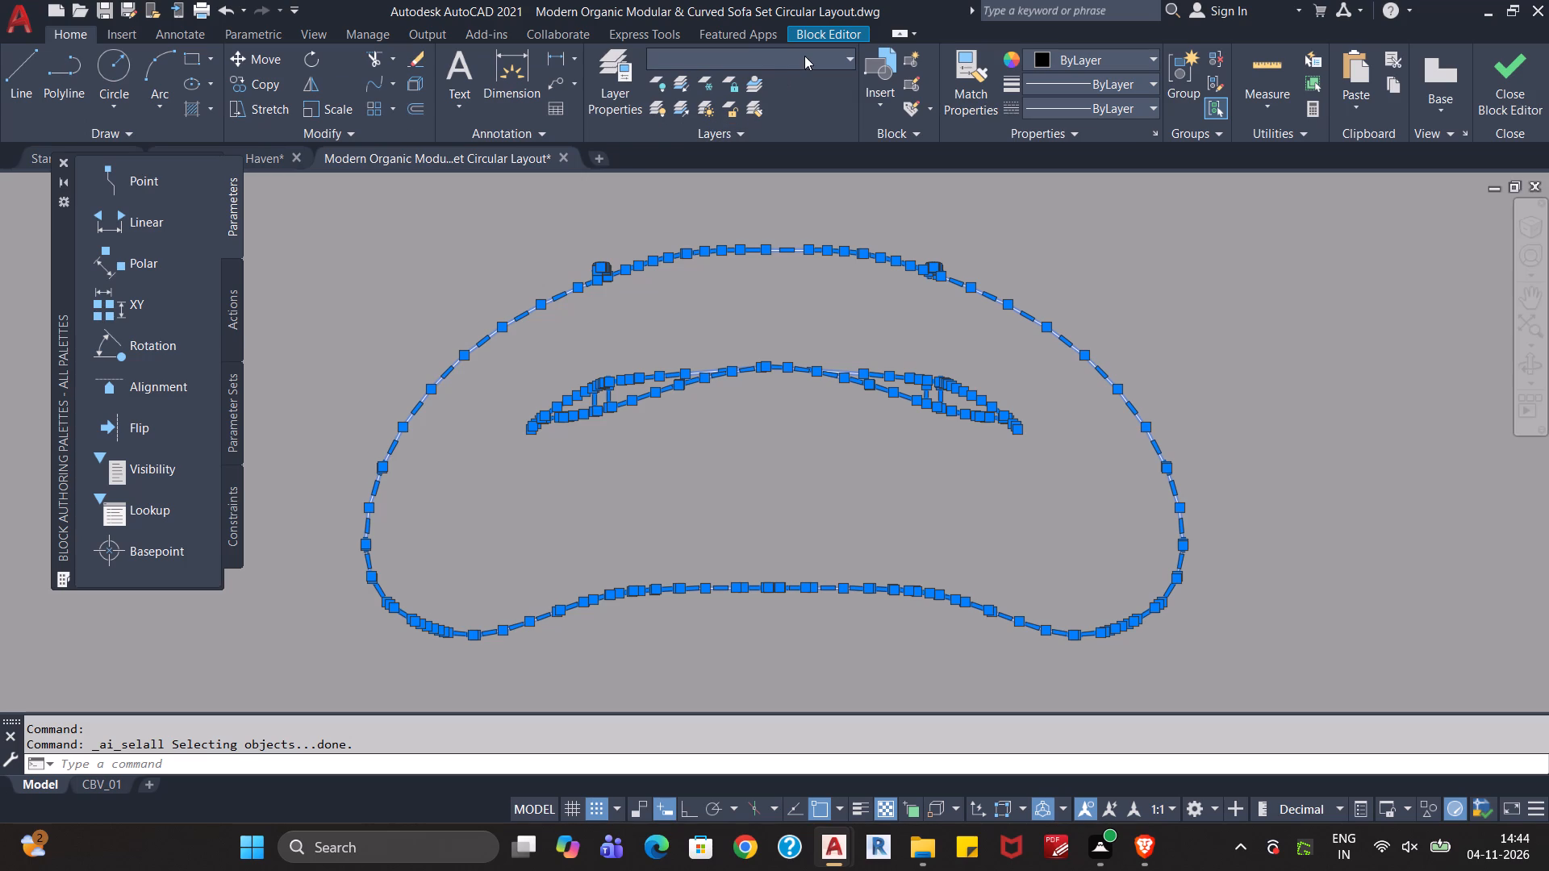
{"action": "left_click", "coordinate": [804, 56]}
{"action": "left_click", "coordinate": [771, 81]}
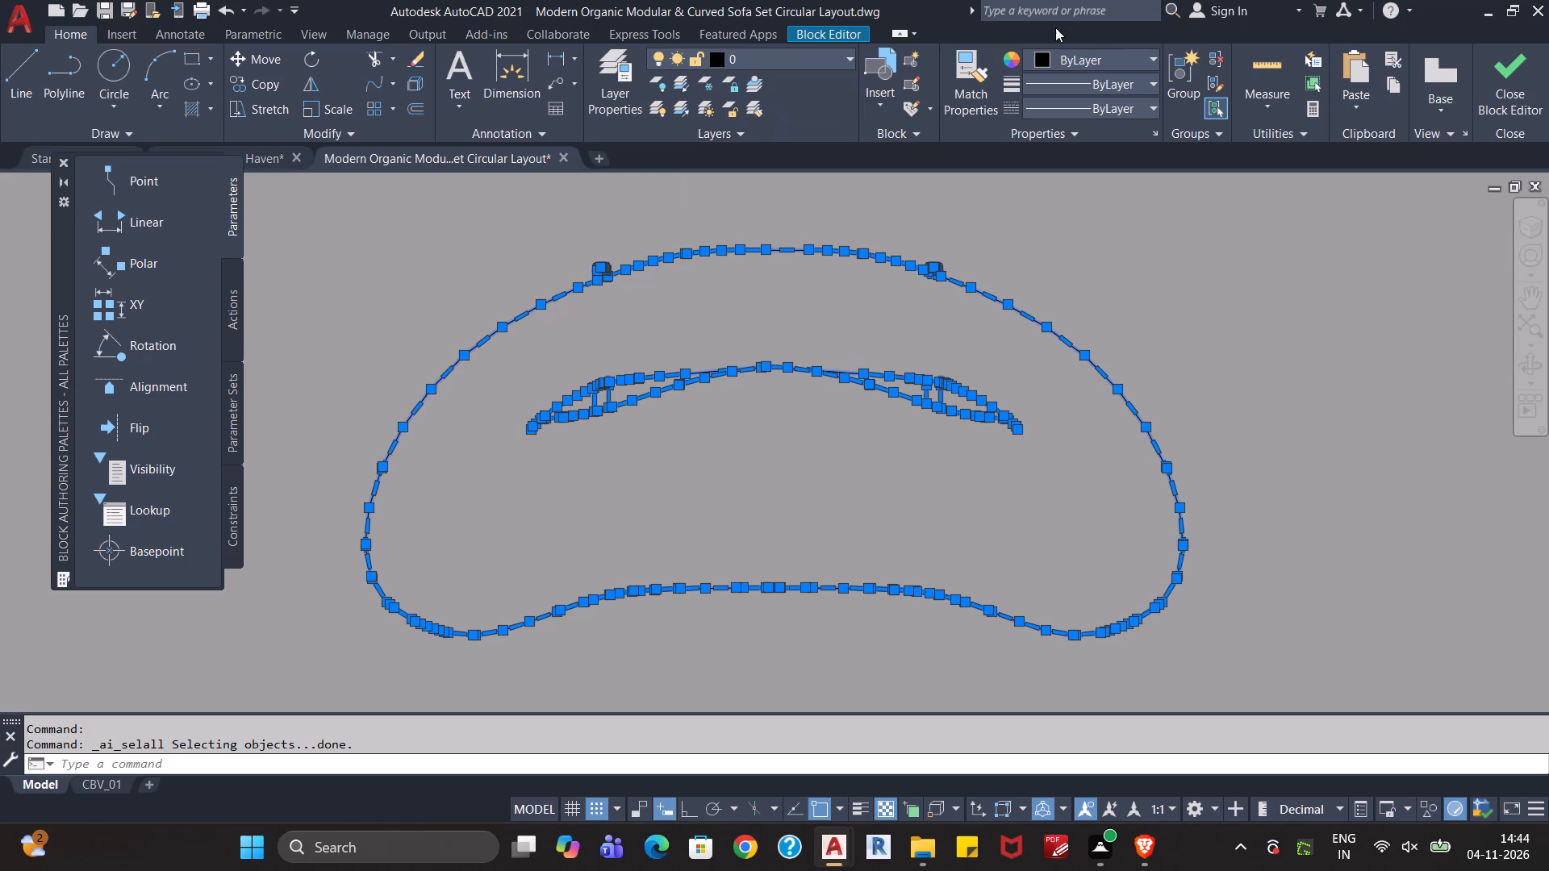
{"action": "left_click", "coordinate": [1101, 248]}
{"action": "key", "text": "Escape"}
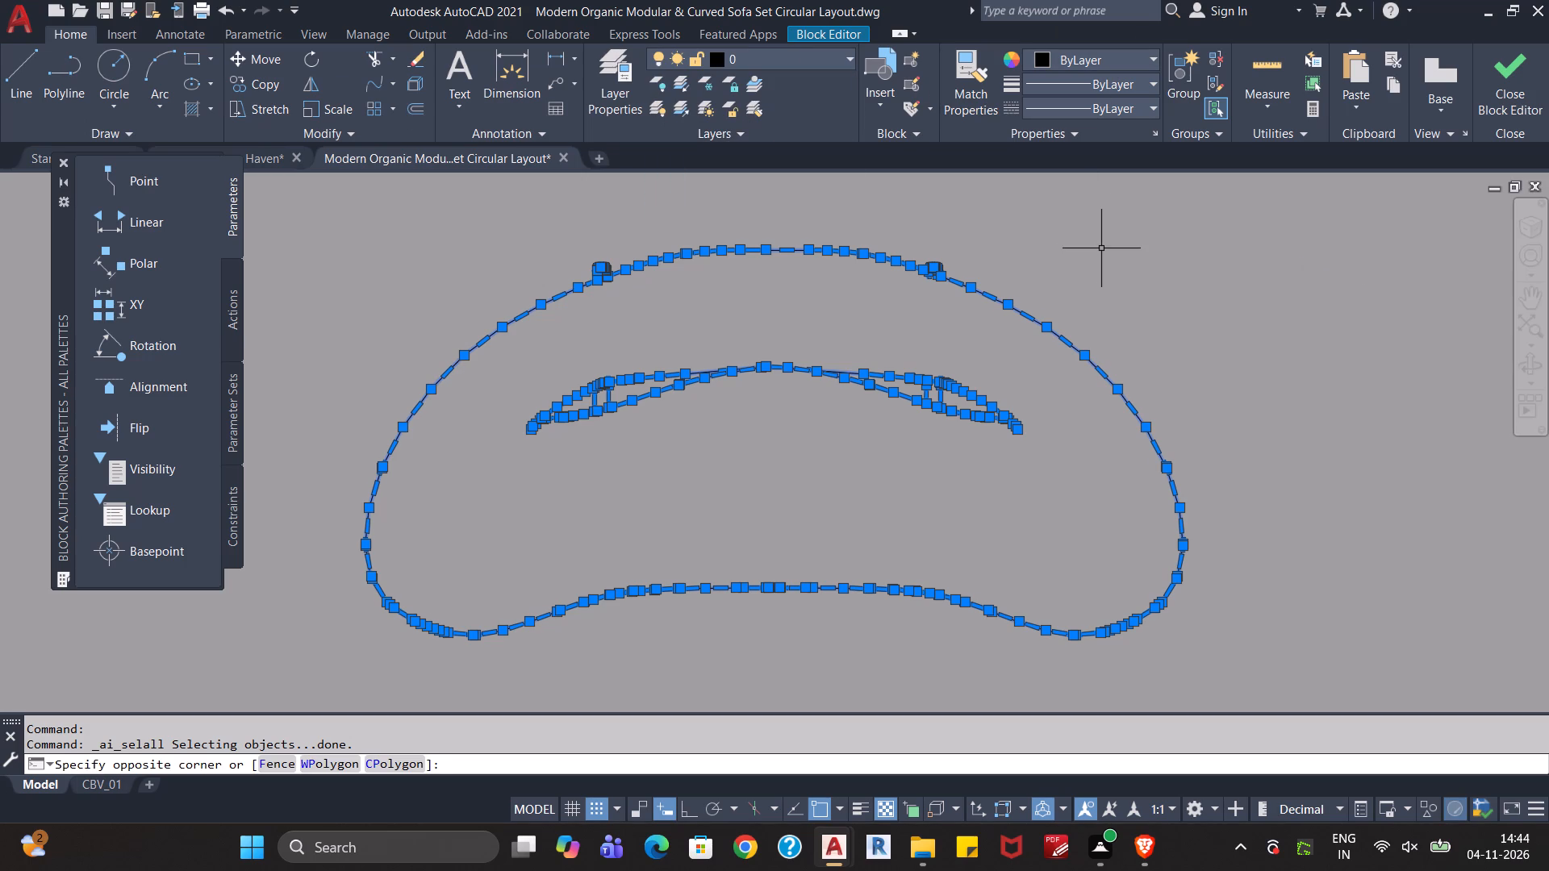
{"action": "key", "text": "Escape"}
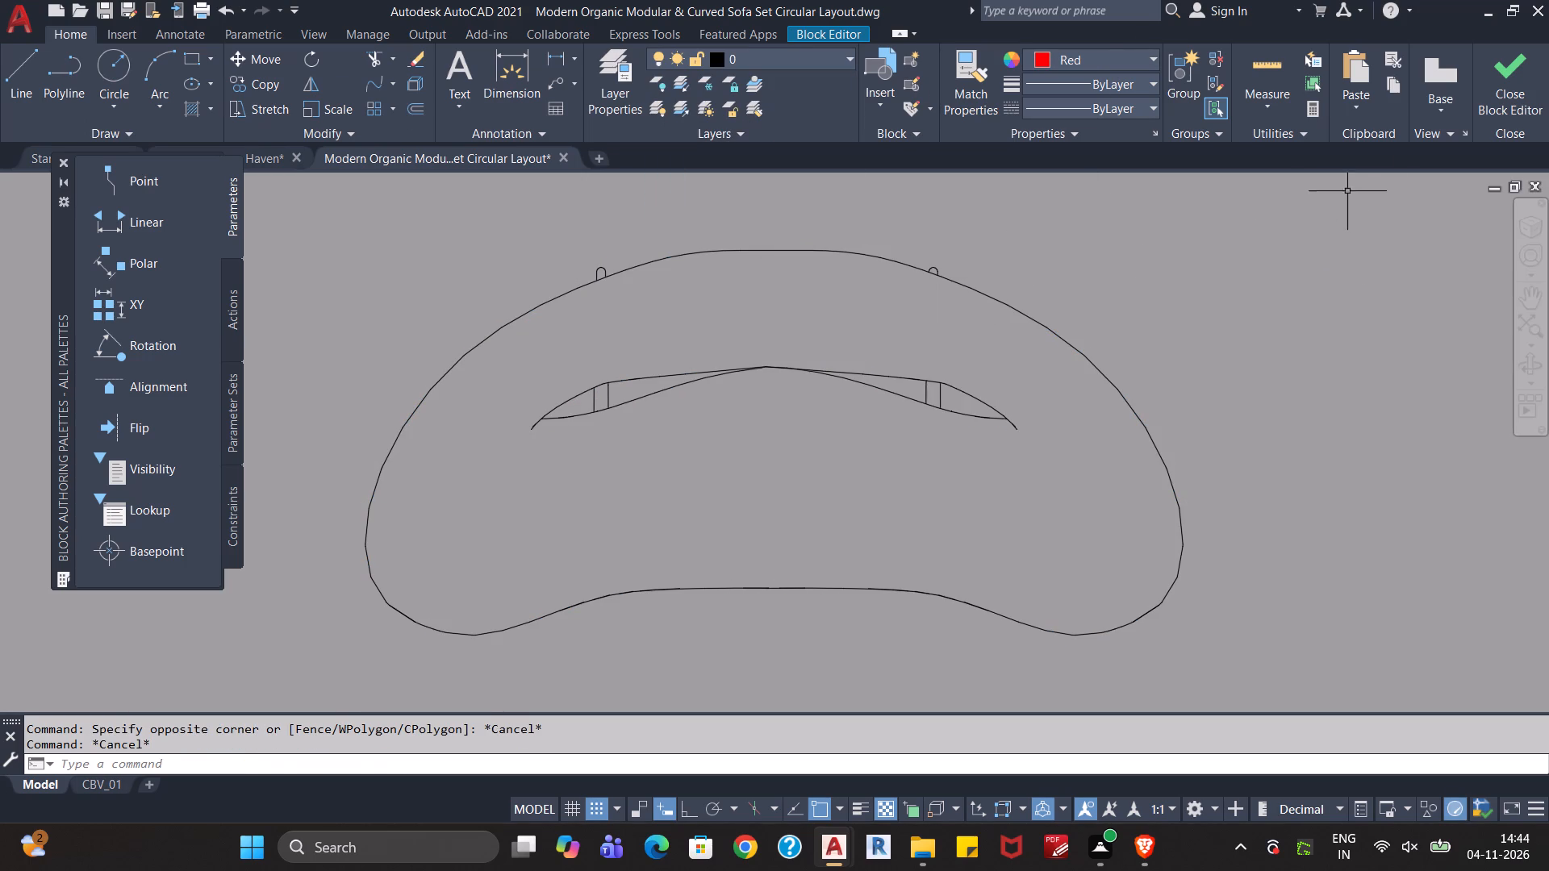
{"action": "left_click", "coordinate": [1493, 90]}
{"action": "left_click", "coordinate": [844, 392]}
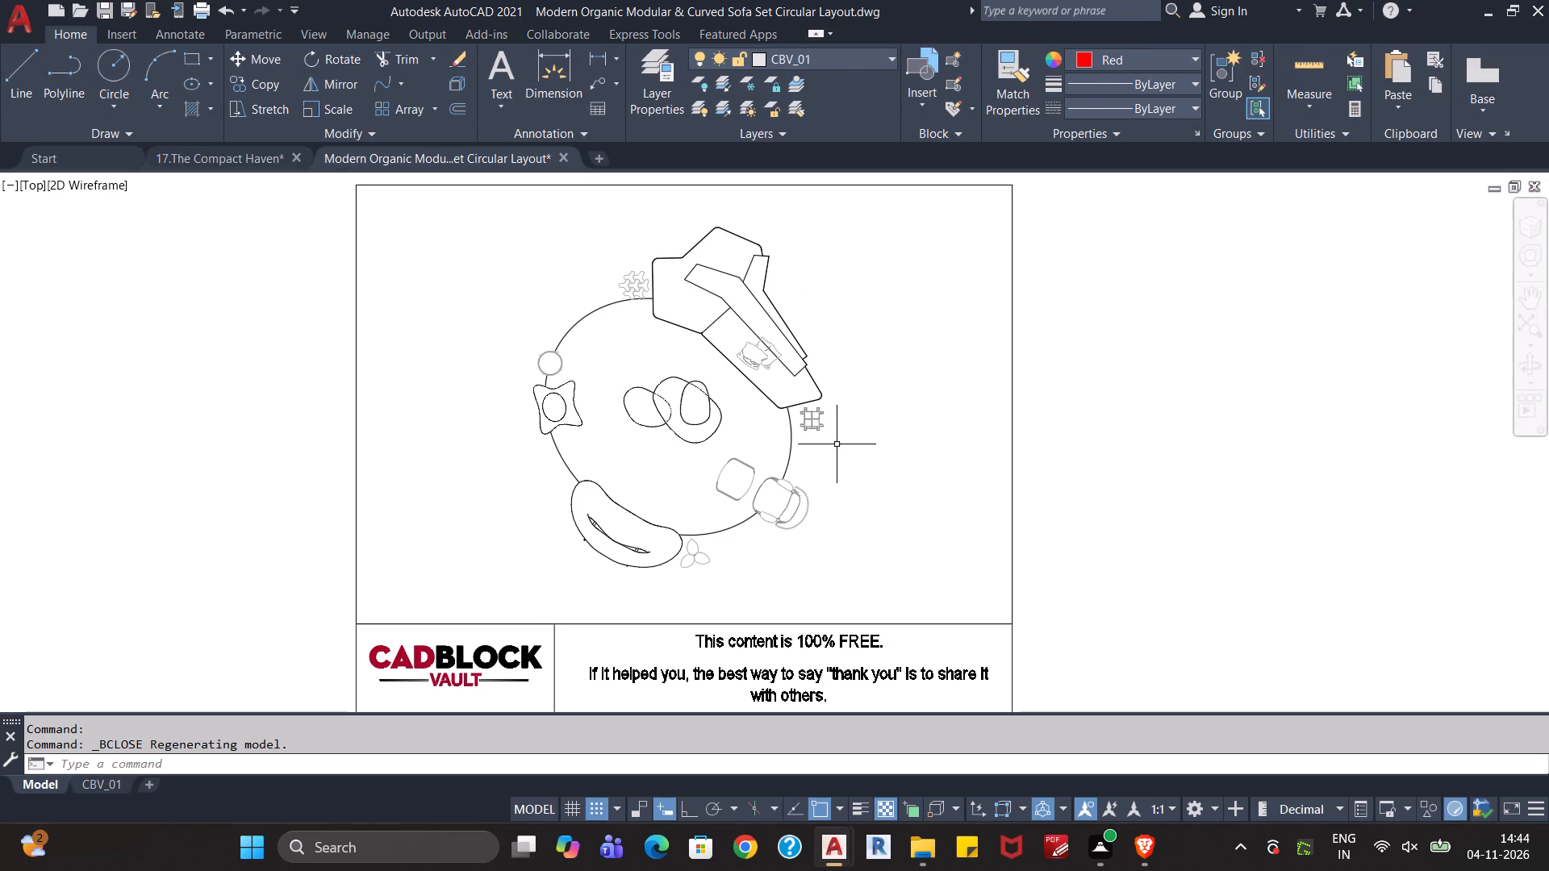
Edit the armchair and footstool's block CBV_11, set all its geometry to layer 0 and colour ByLayer, and save the block changes.
{"action": "double_click", "coordinate": [752, 475]}
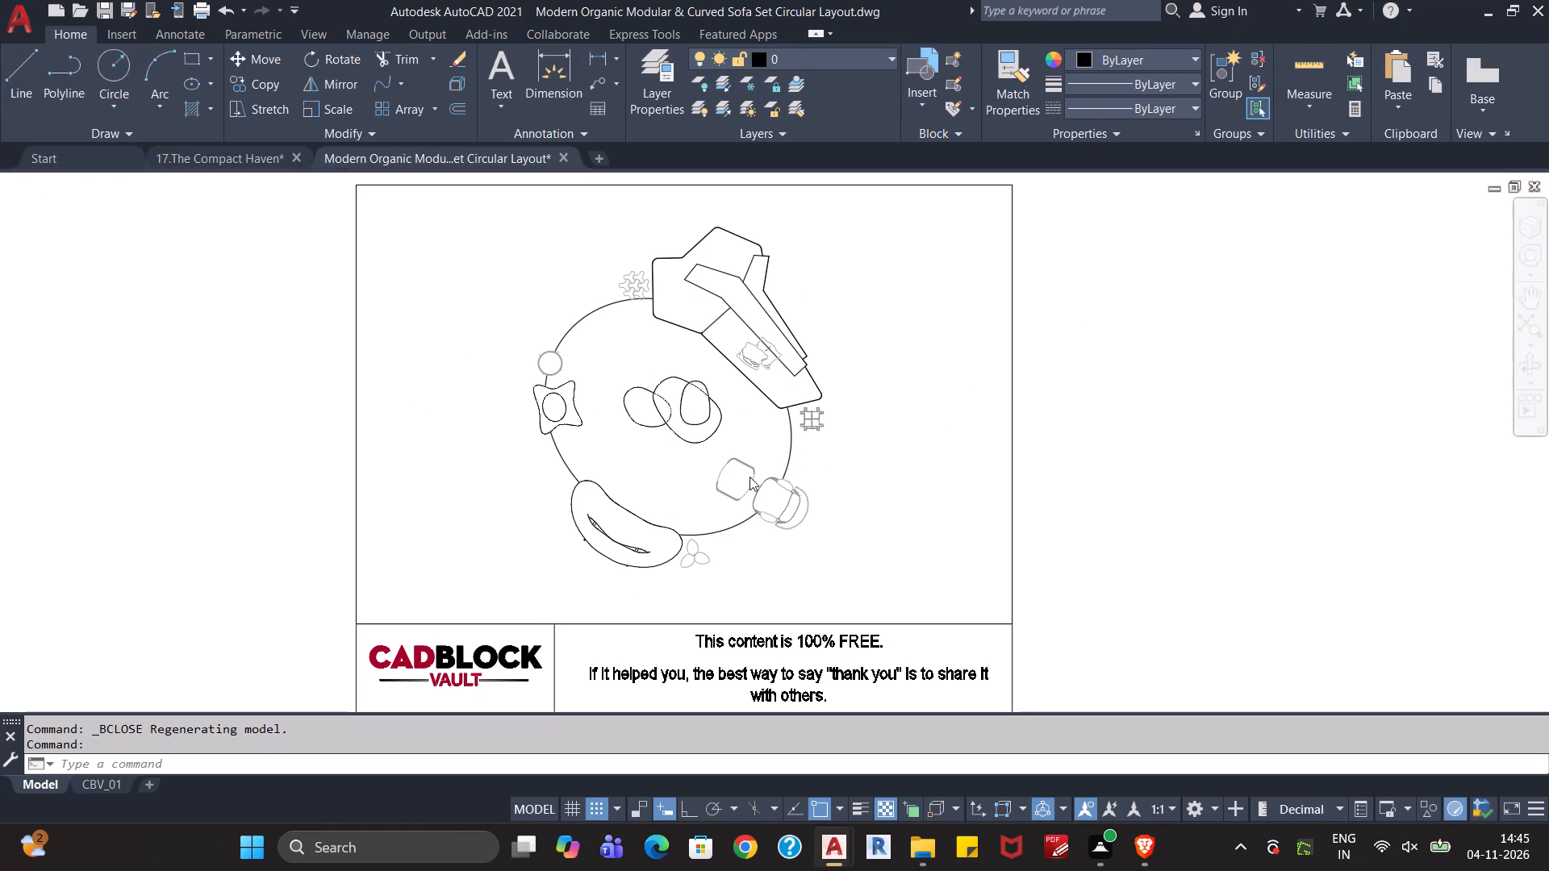
{"action": "left_click", "coordinate": [750, 550]}
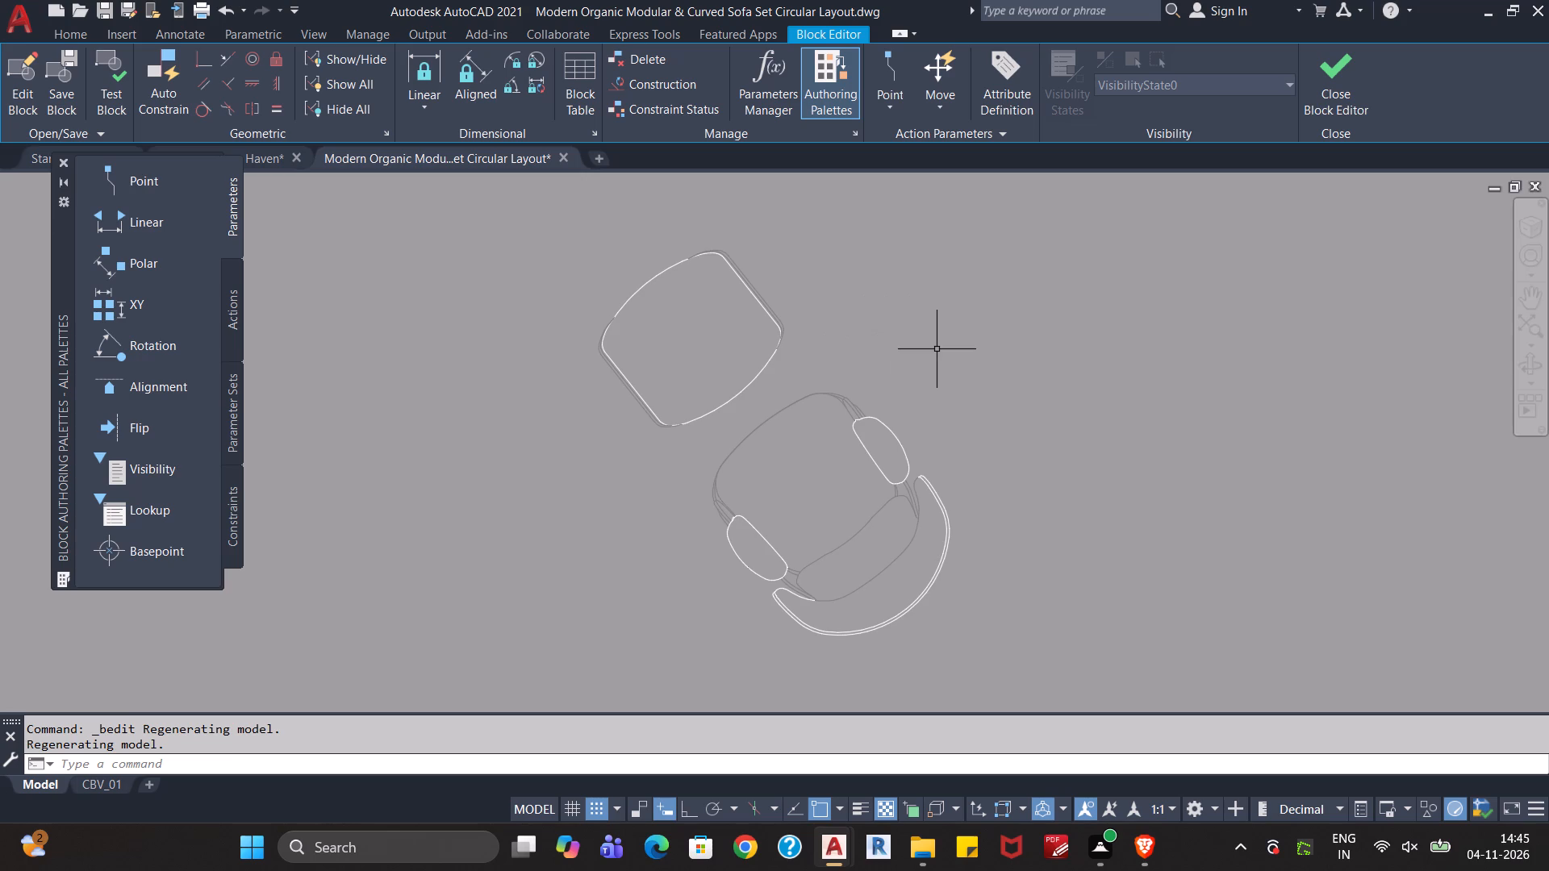
{"action": "key", "text": "ctrl+a"}
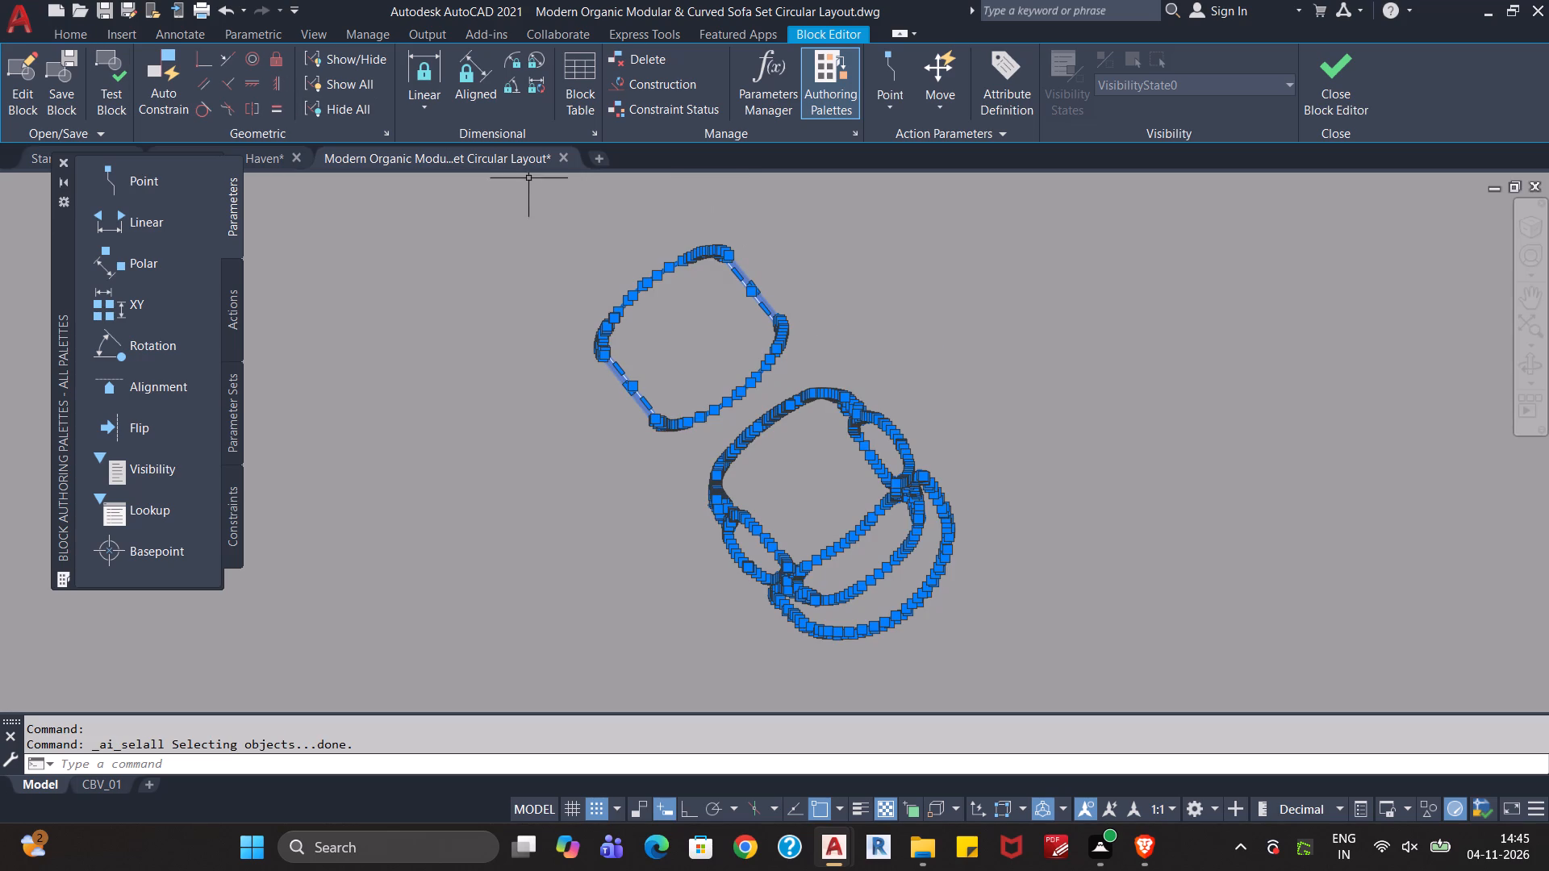
{"action": "key", "text": "Escape"}
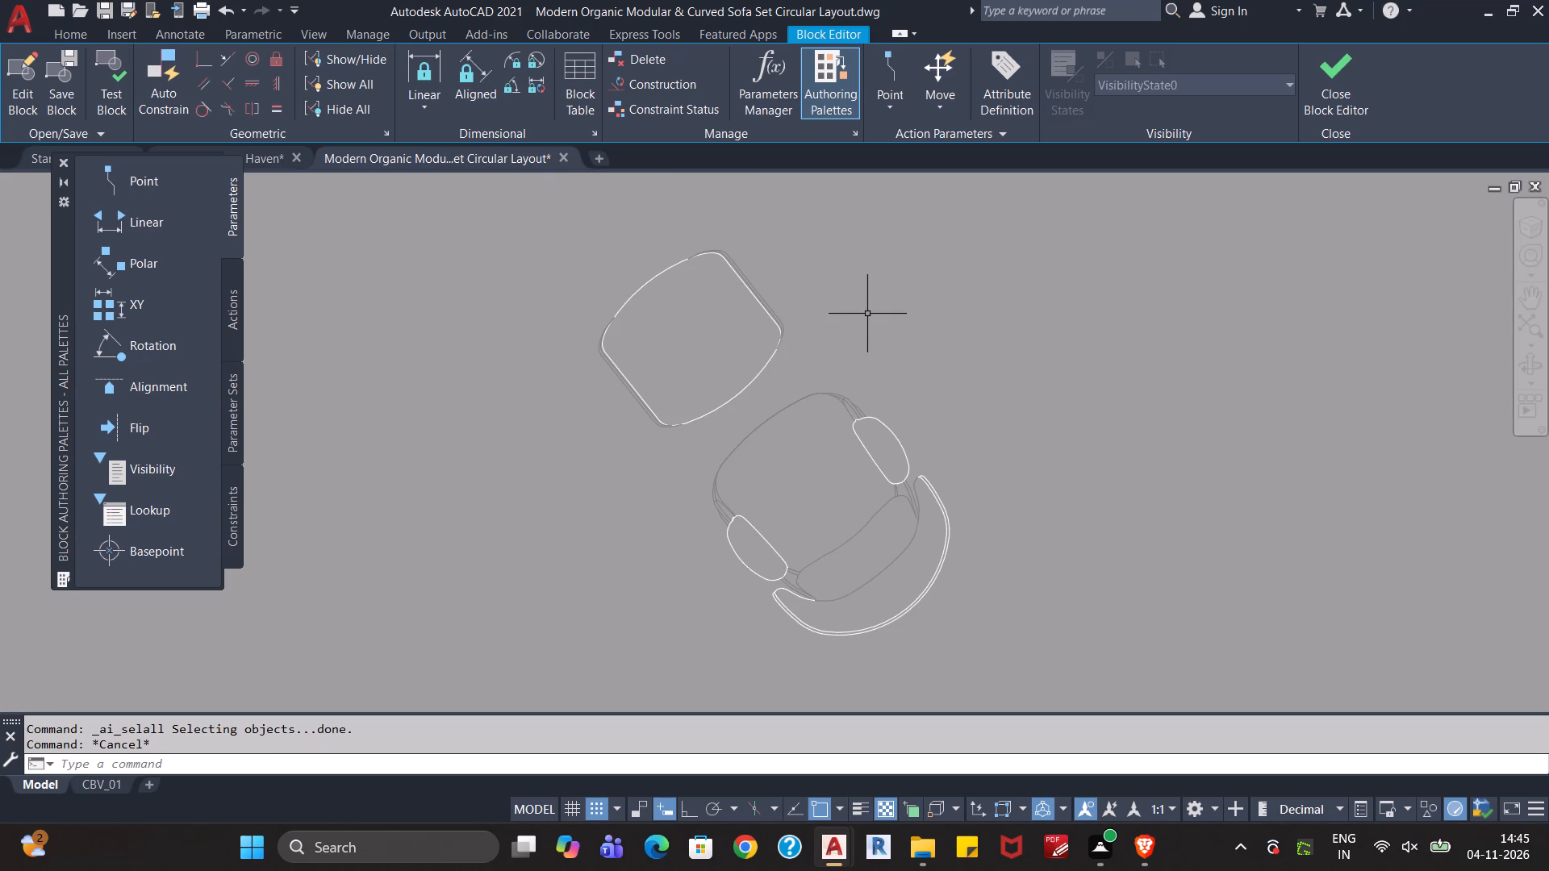
{"action": "key", "text": "ctrl+a"}
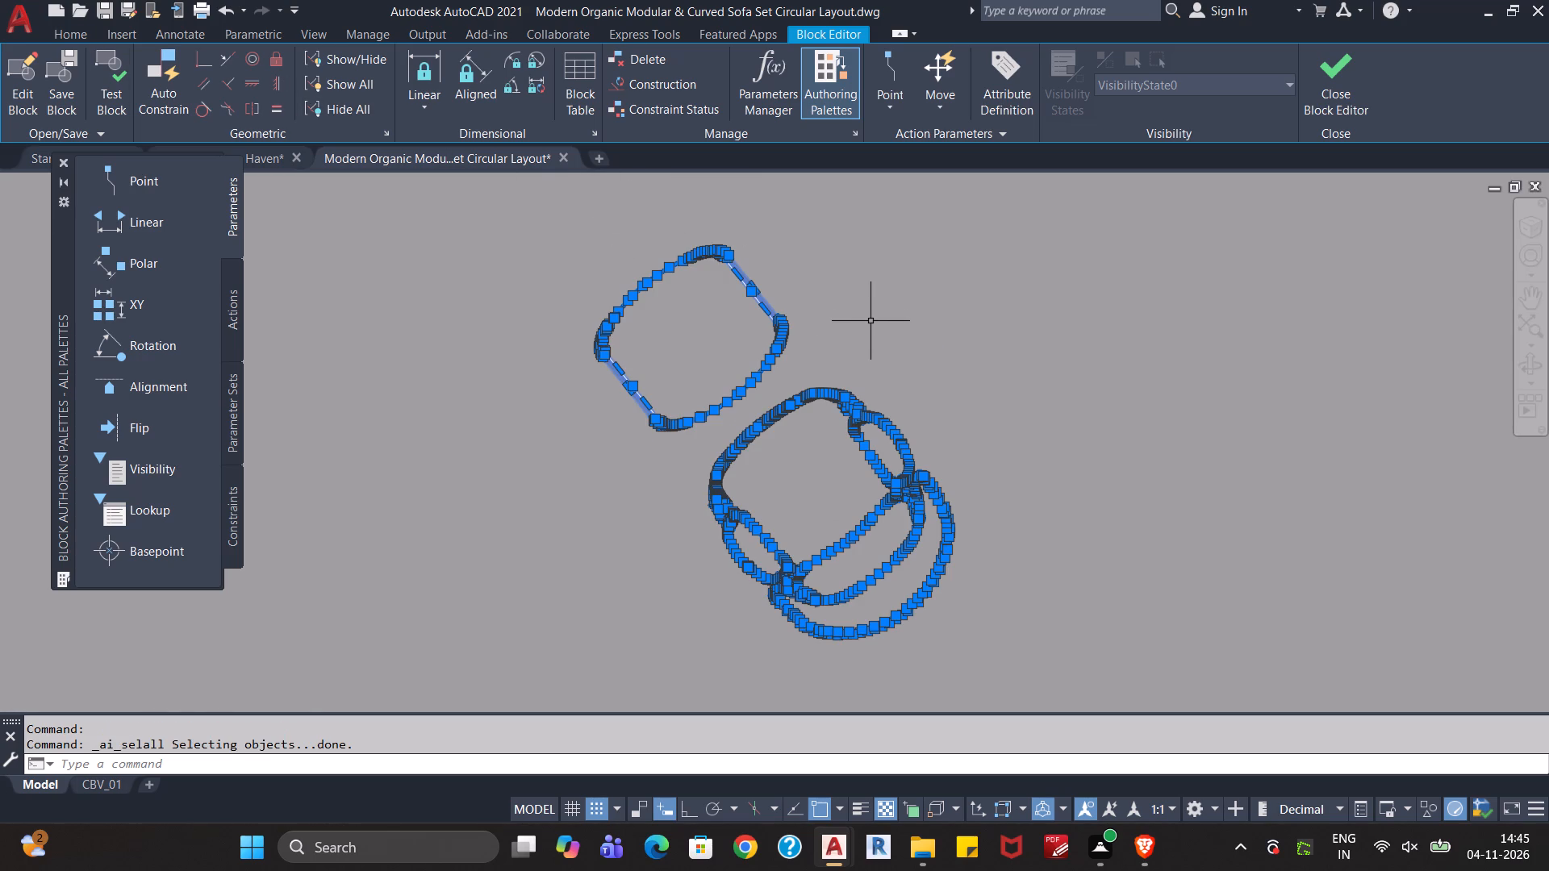
{"action": "left_click", "coordinate": [86, 40]}
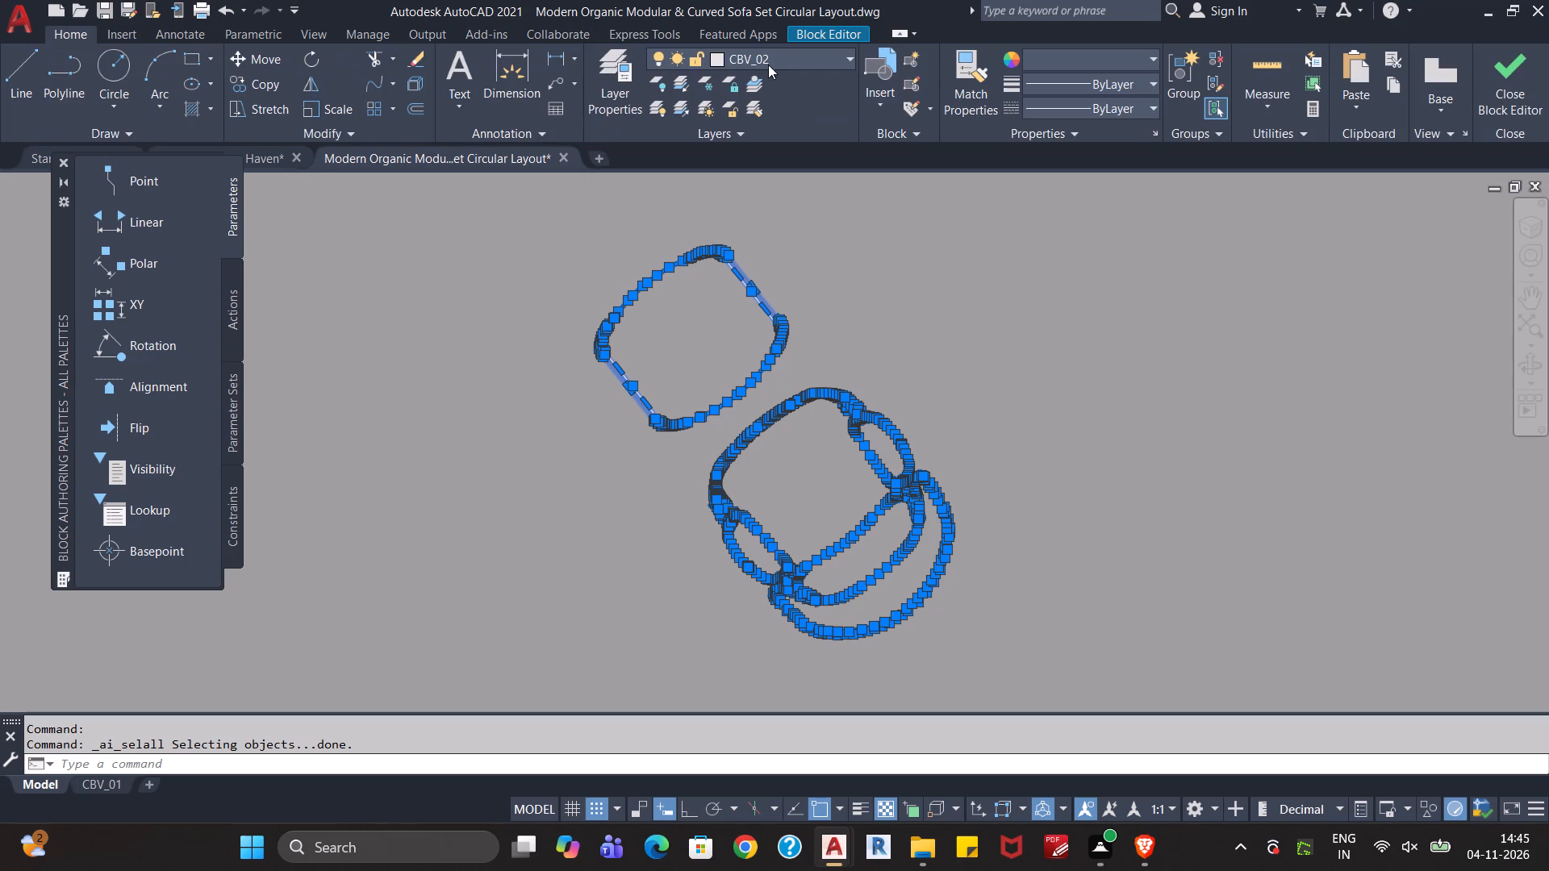
{"action": "left_click", "coordinate": [774, 61]}
{"action": "left_click", "coordinate": [774, 85]}
{"action": "left_click", "coordinate": [1091, 65]}
{"action": "left_click", "coordinate": [1090, 88]}
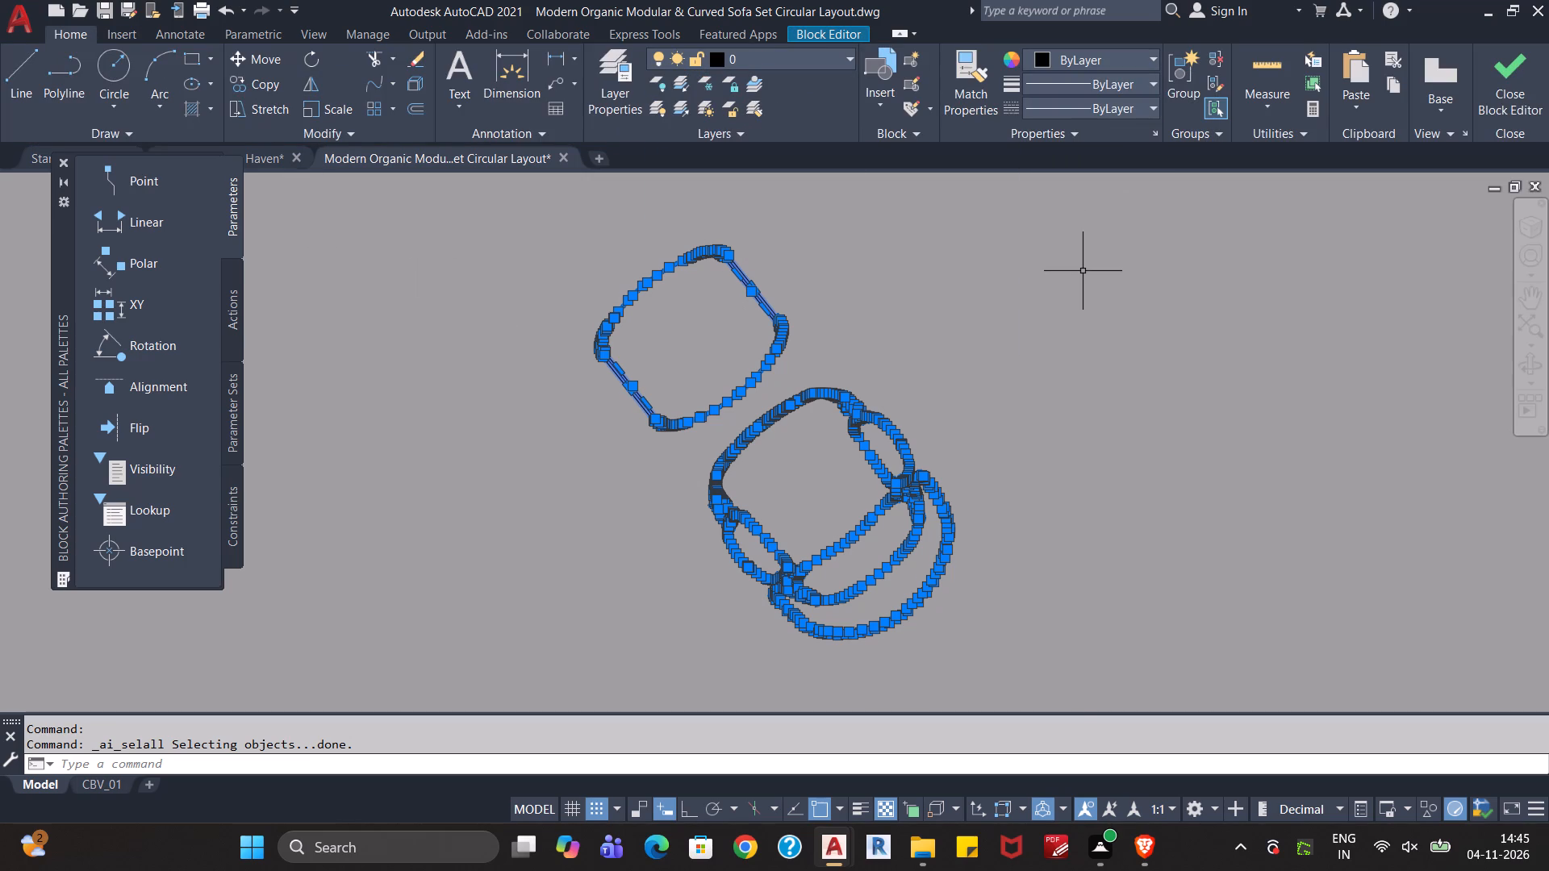
{"action": "key", "text": "Escape"}
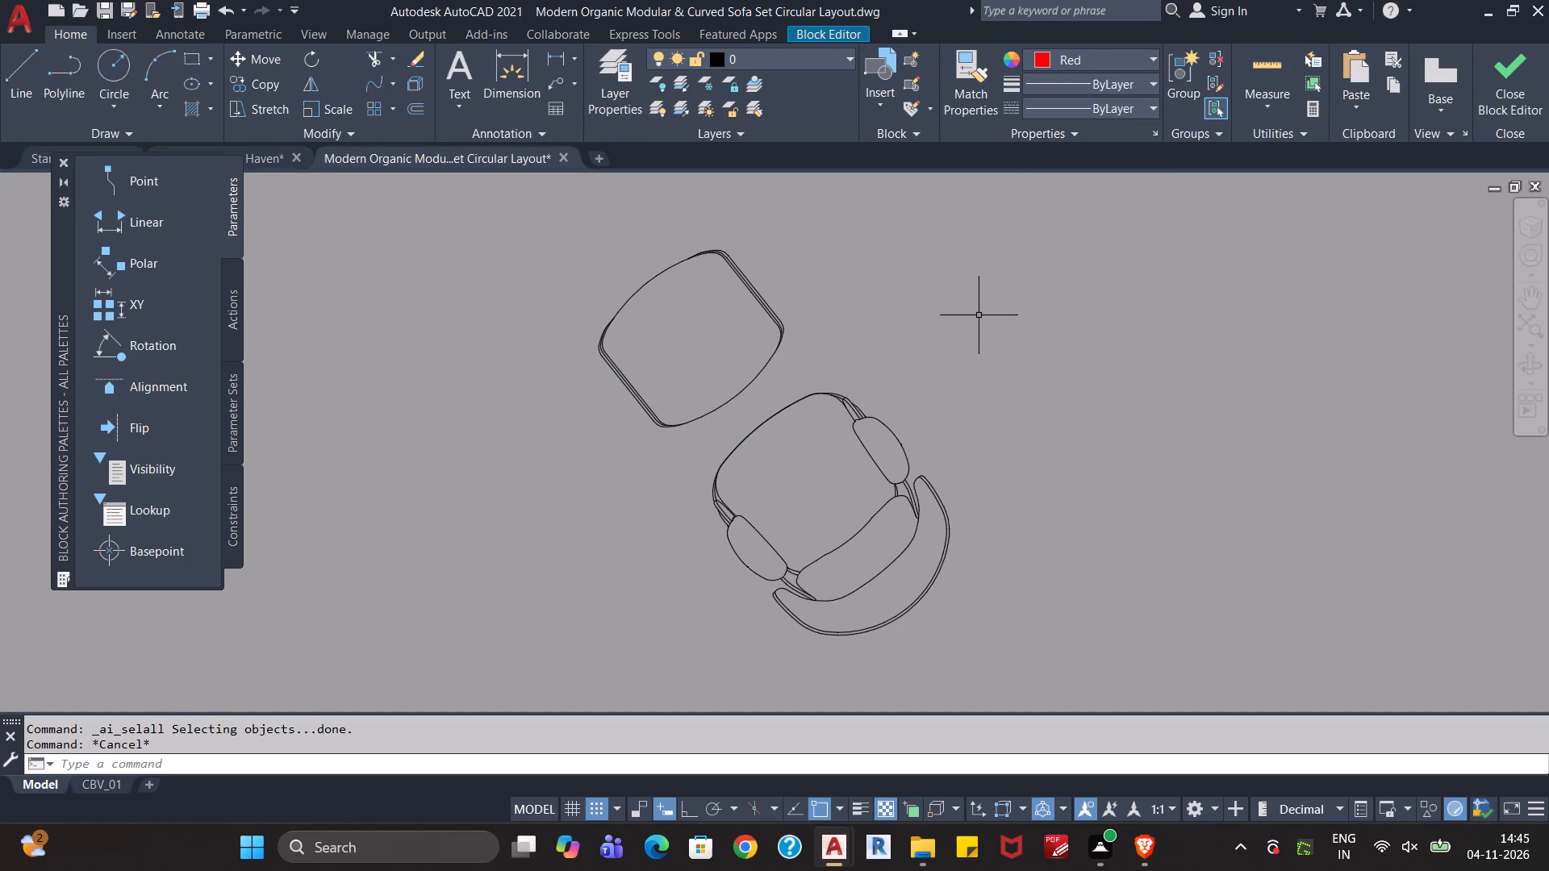
{"action": "left_click", "coordinate": [1496, 78]}
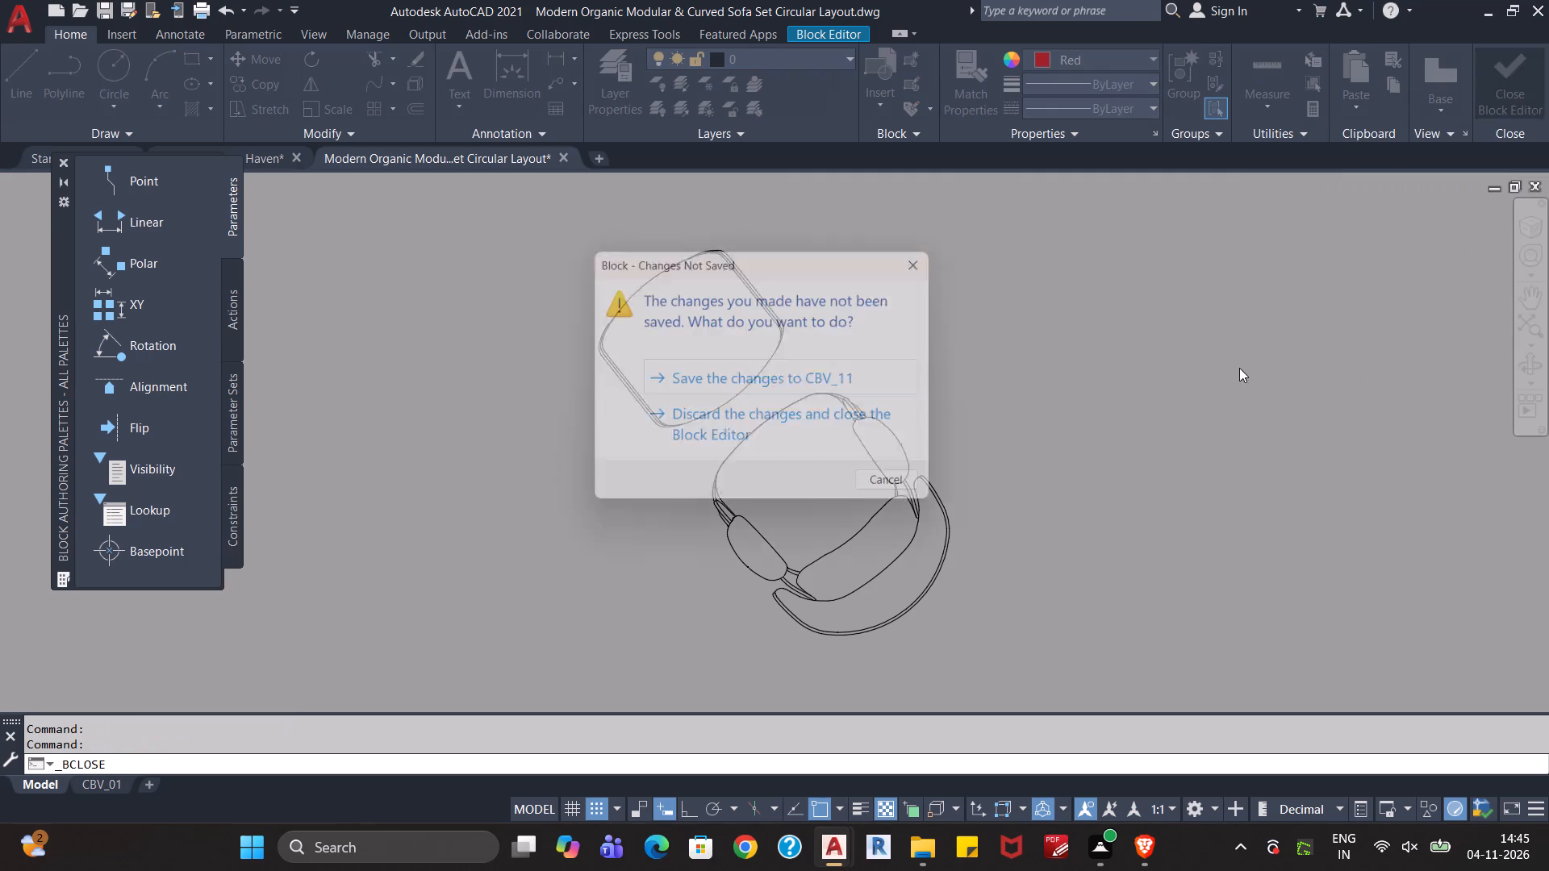
{"action": "left_click", "coordinate": [816, 382]}
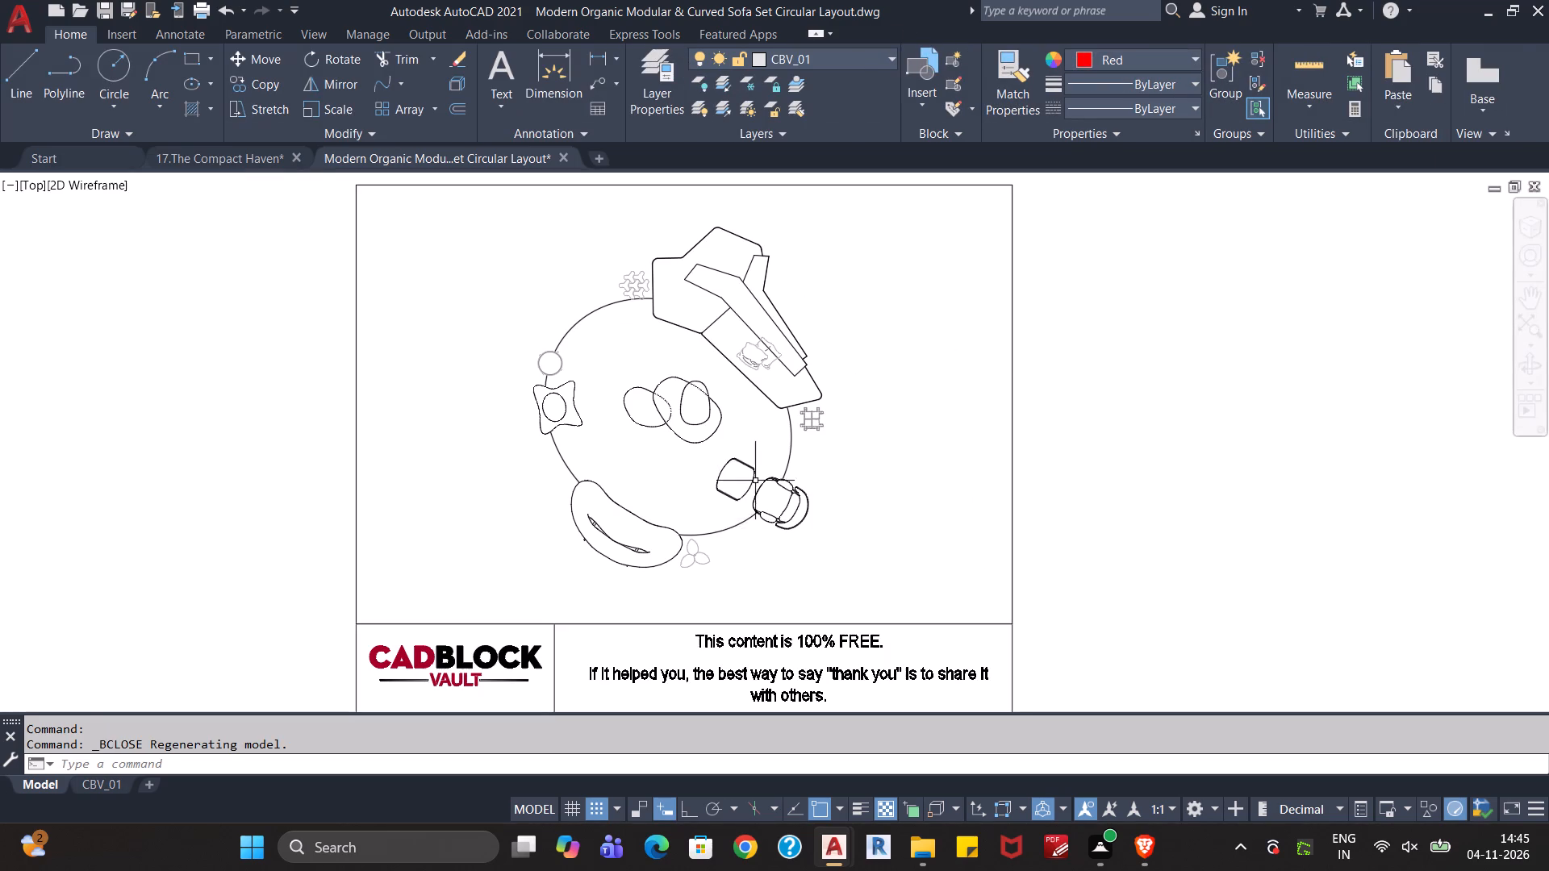
Edit the angular sofa's cushions block CBV_02, set all its geometry to layer 0 and colour ByLayer, and save the block changes.
{"action": "scroll", "coordinate": [766, 415], "scroll_direction": "up", "scroll_amount": 3}
{"action": "middle_click_drag", "start_coordinate": [786, 309], "coordinate": [820, 469]}
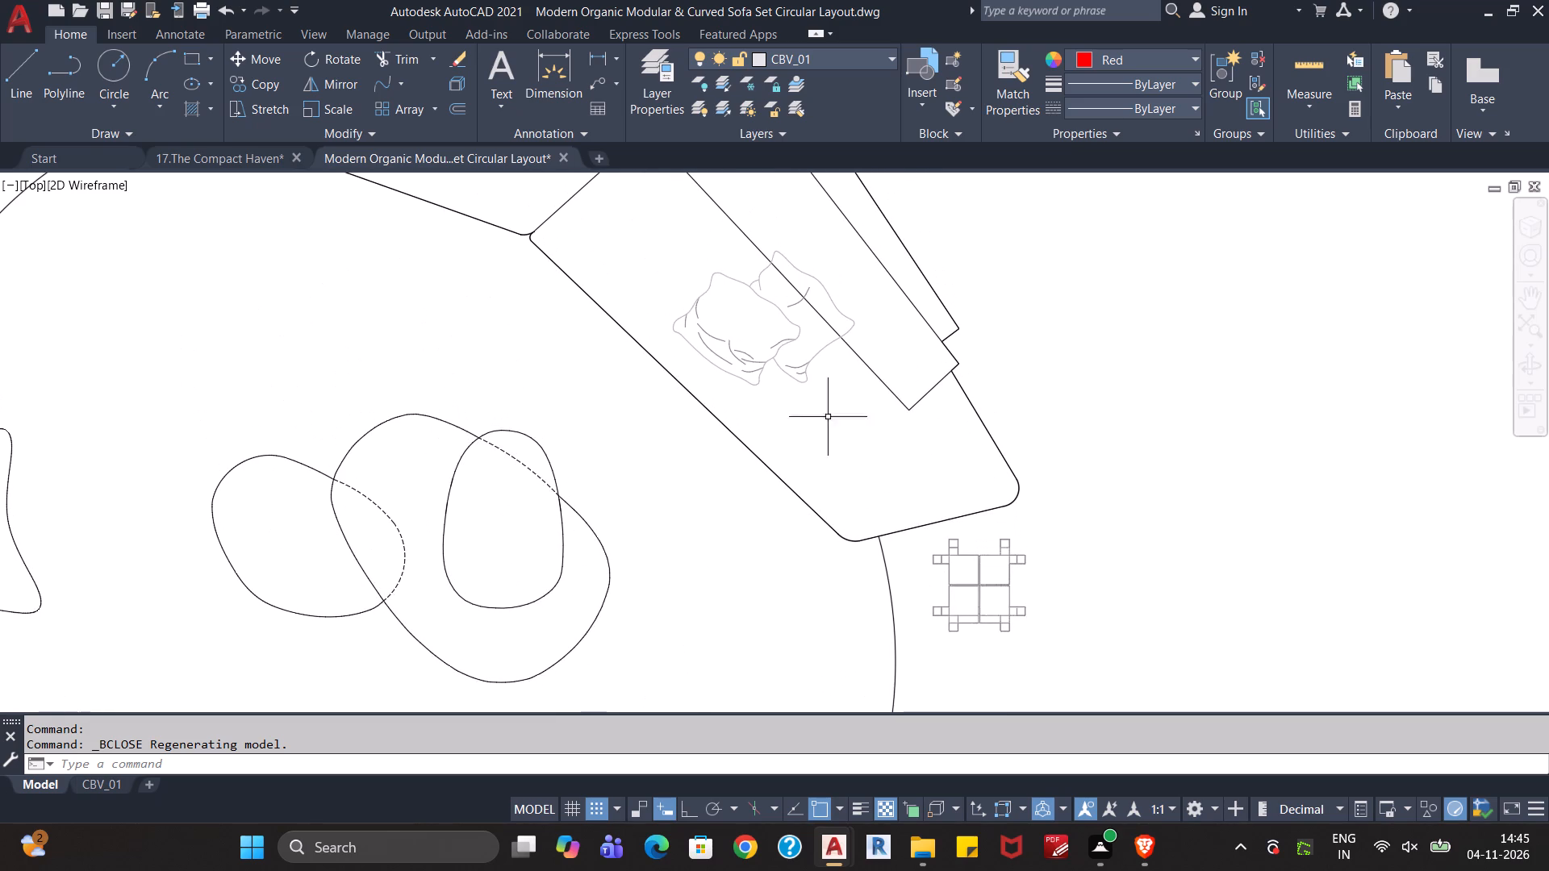
{"action": "left_click", "coordinate": [850, 378]}
{"action": "left_click", "coordinate": [712, 316]}
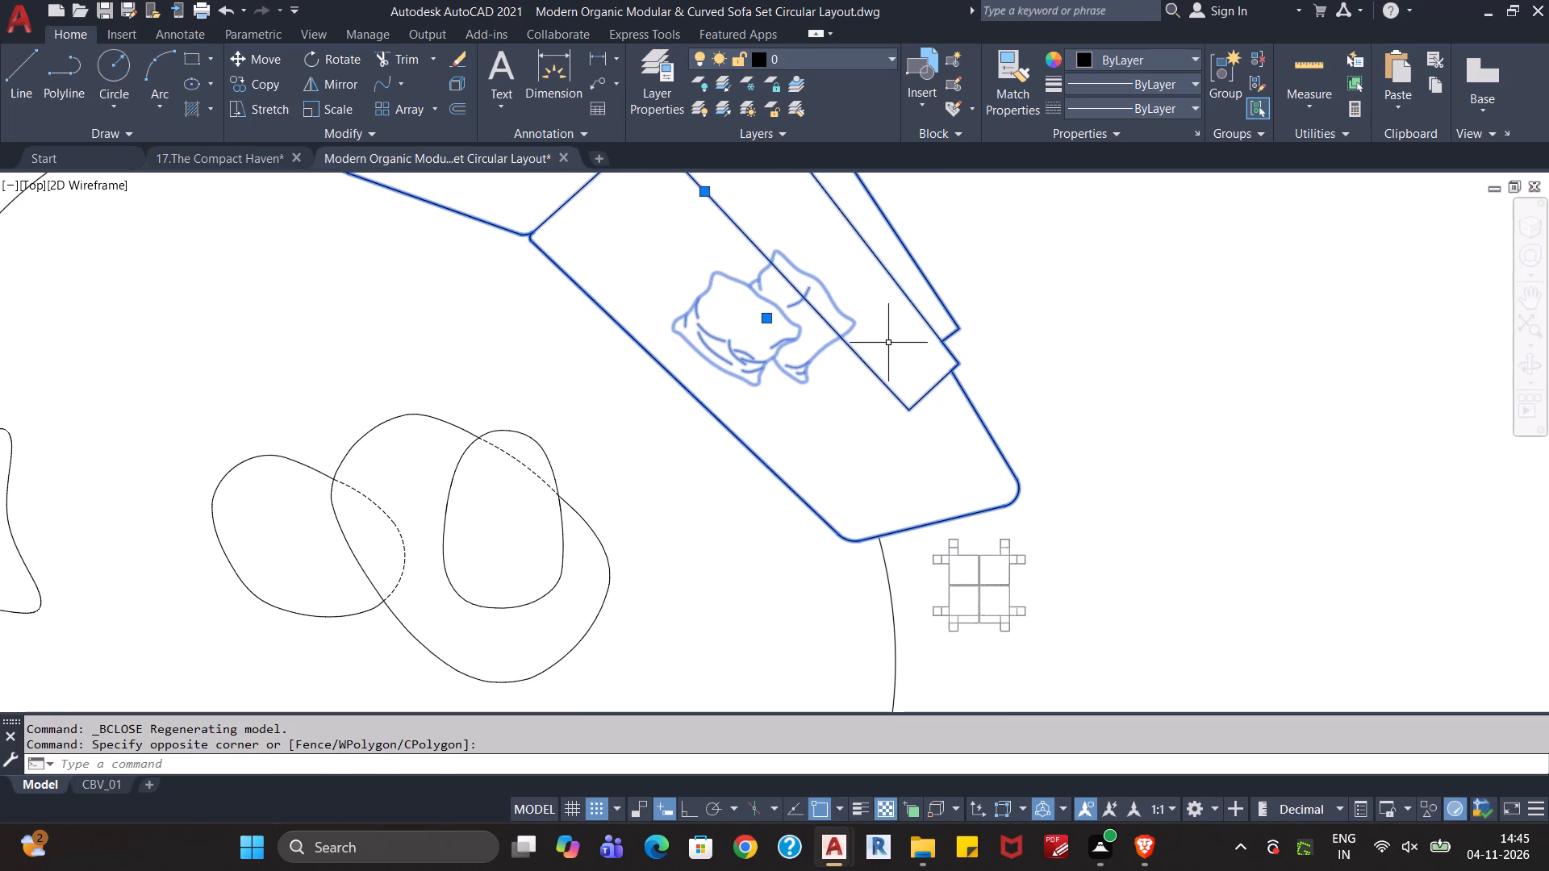
{"action": "left_click", "coordinate": [1055, 353], "text": "shift"}
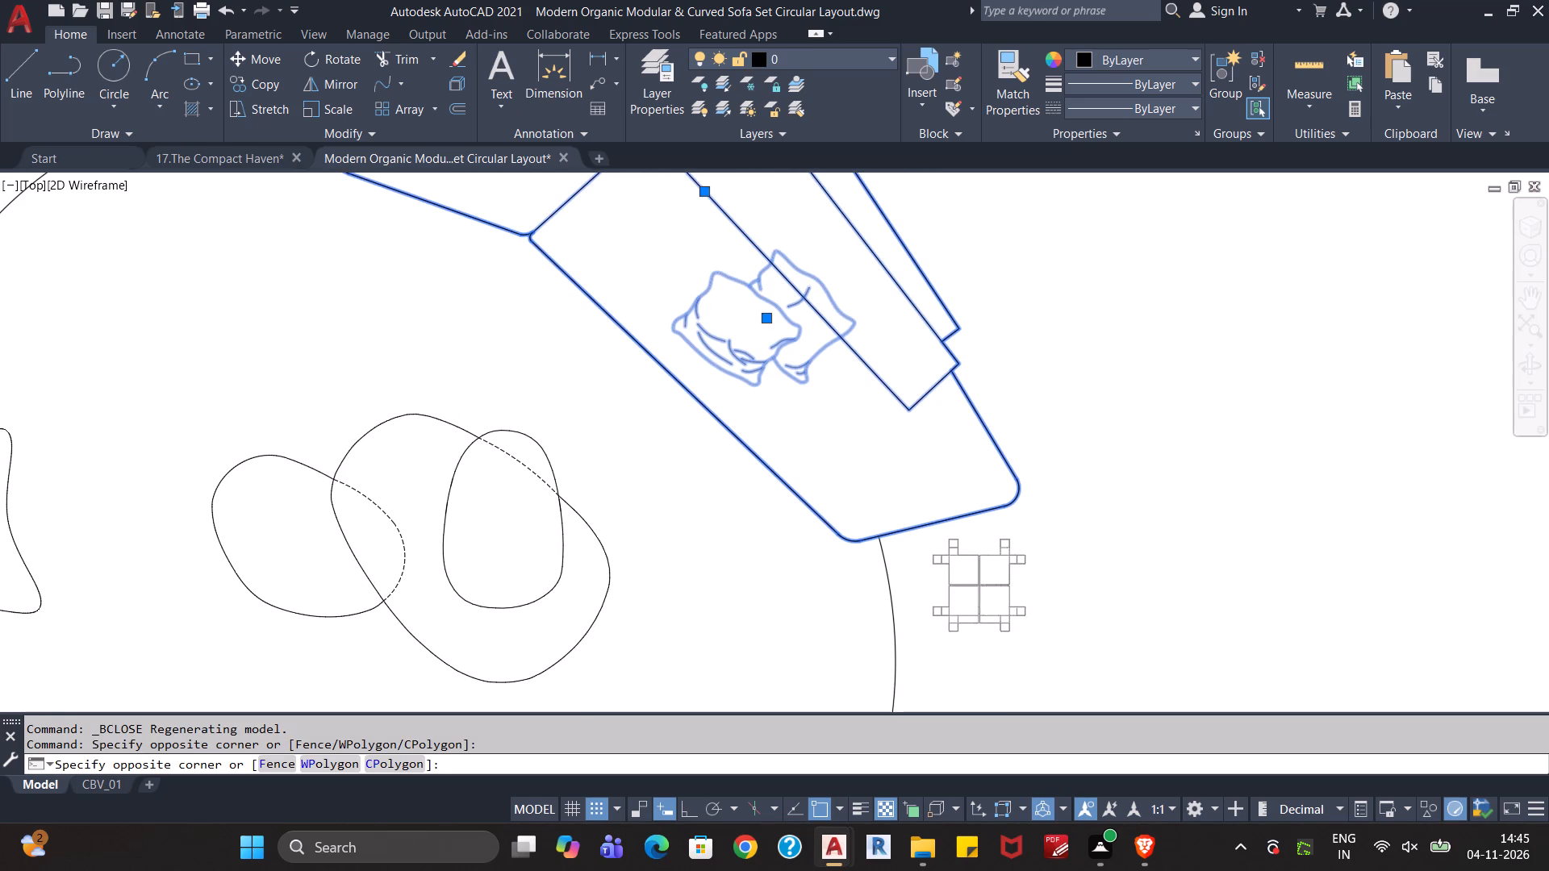
{"action": "left_click", "coordinate": [962, 434], "text": "shift"}
{"action": "double_click", "coordinate": [805, 369]}
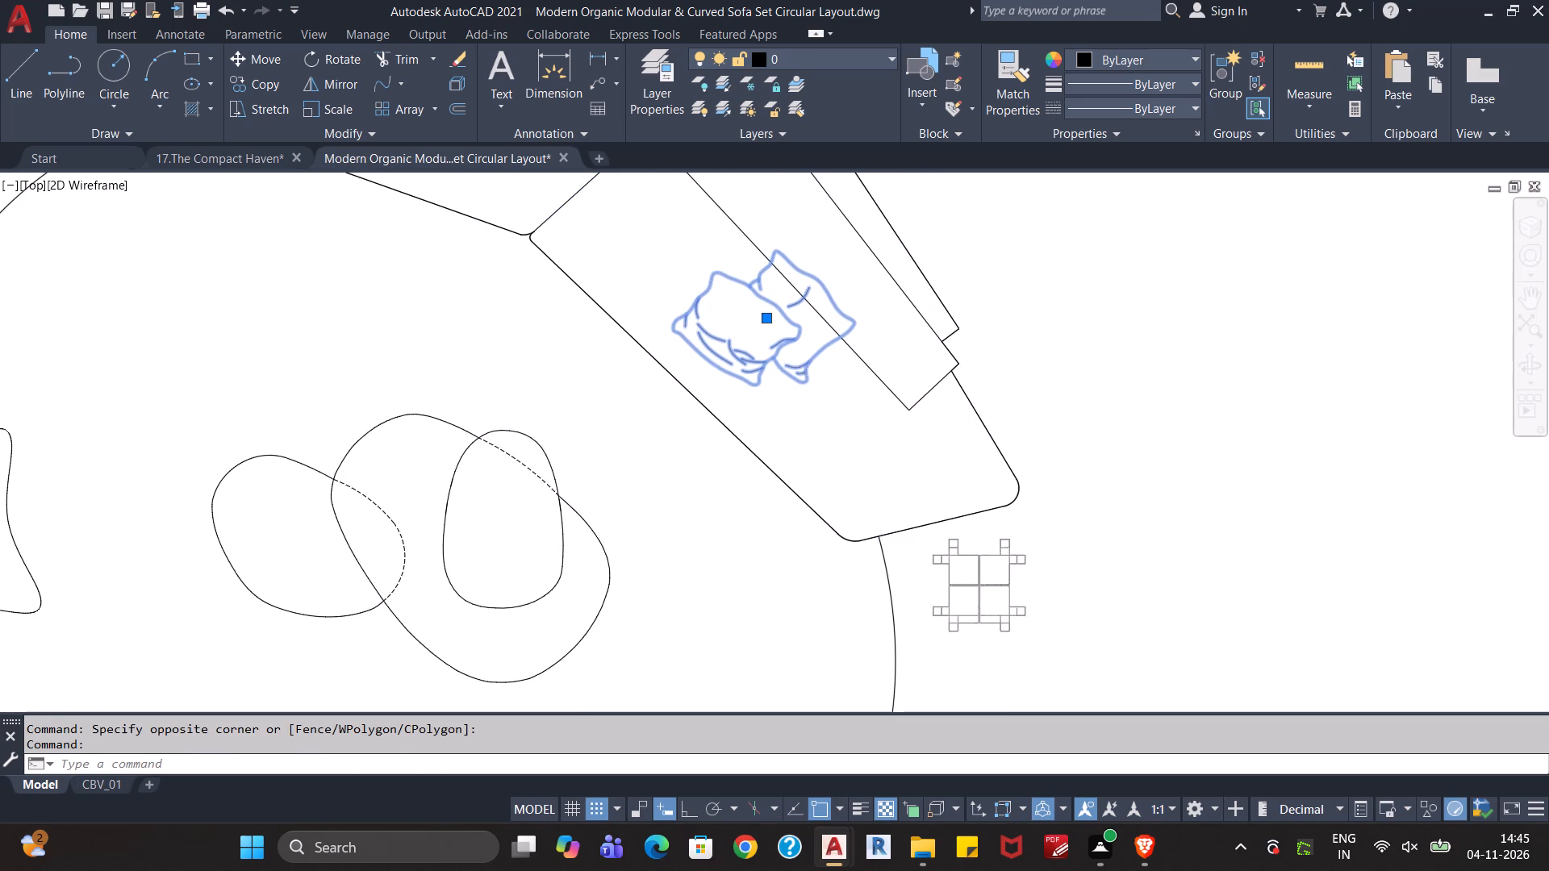
{"action": "left_click", "coordinate": [750, 548]}
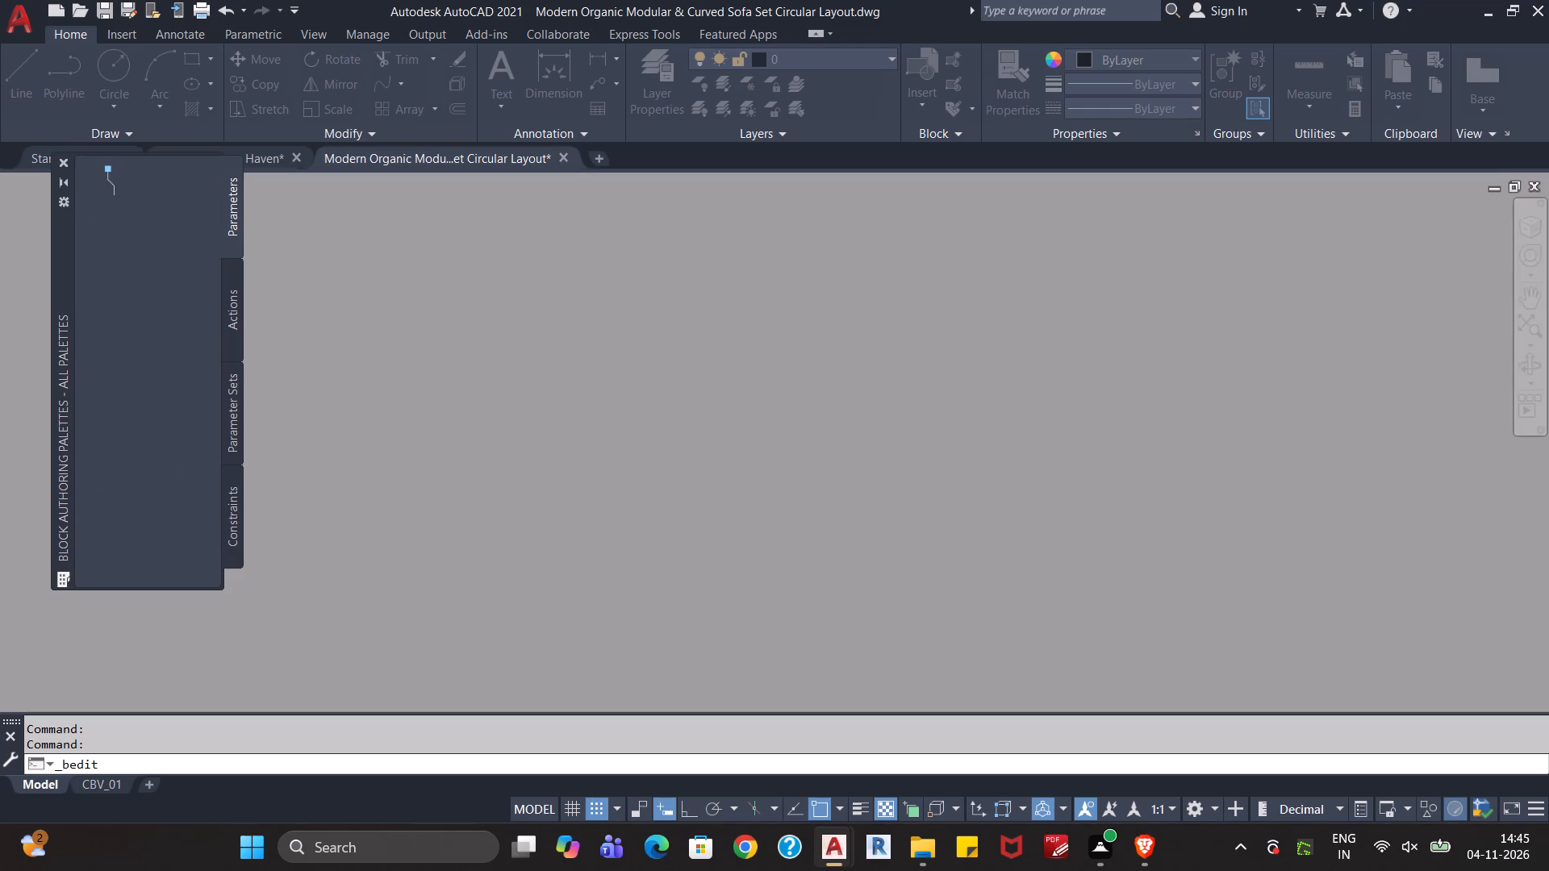
{"action": "key", "text": "ctrl+a"}
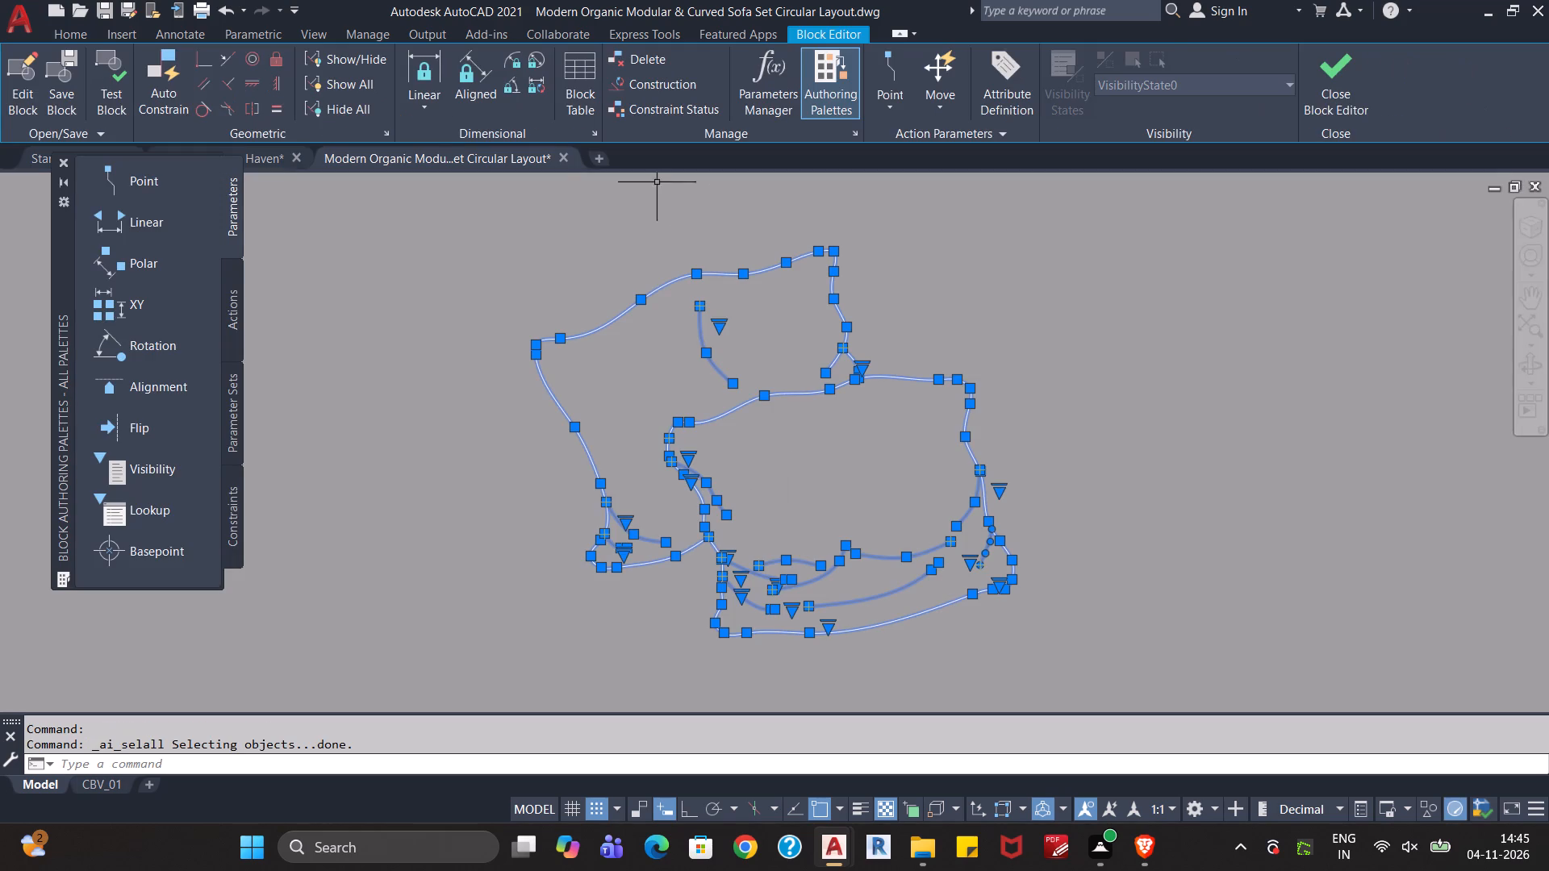
{"action": "left_click", "coordinate": [77, 28]}
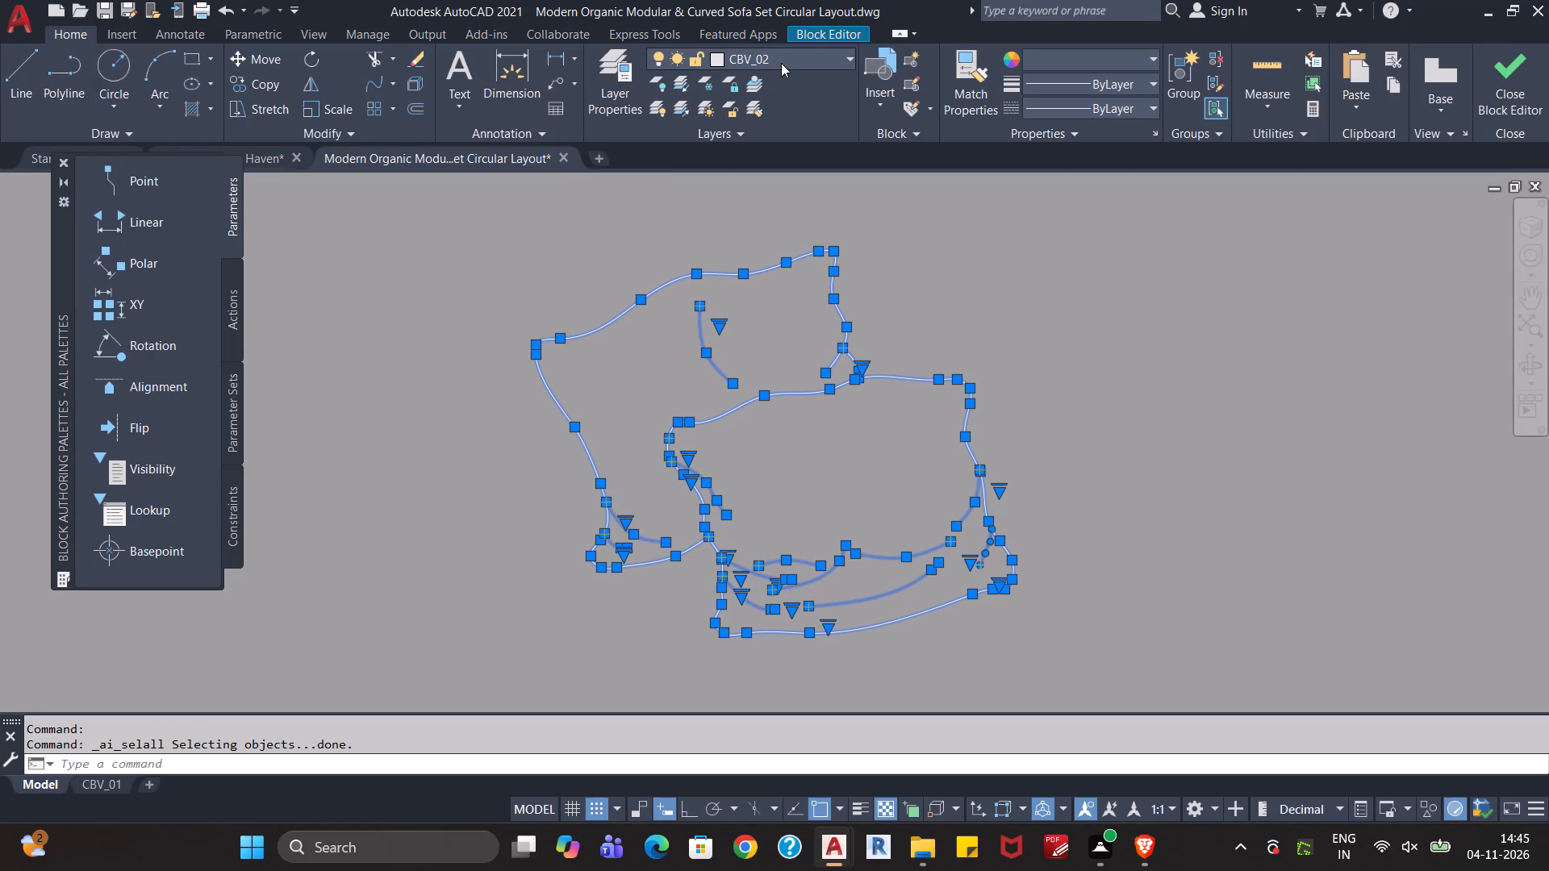
{"action": "left_click", "coordinate": [792, 57]}
{"action": "left_click", "coordinate": [805, 77]}
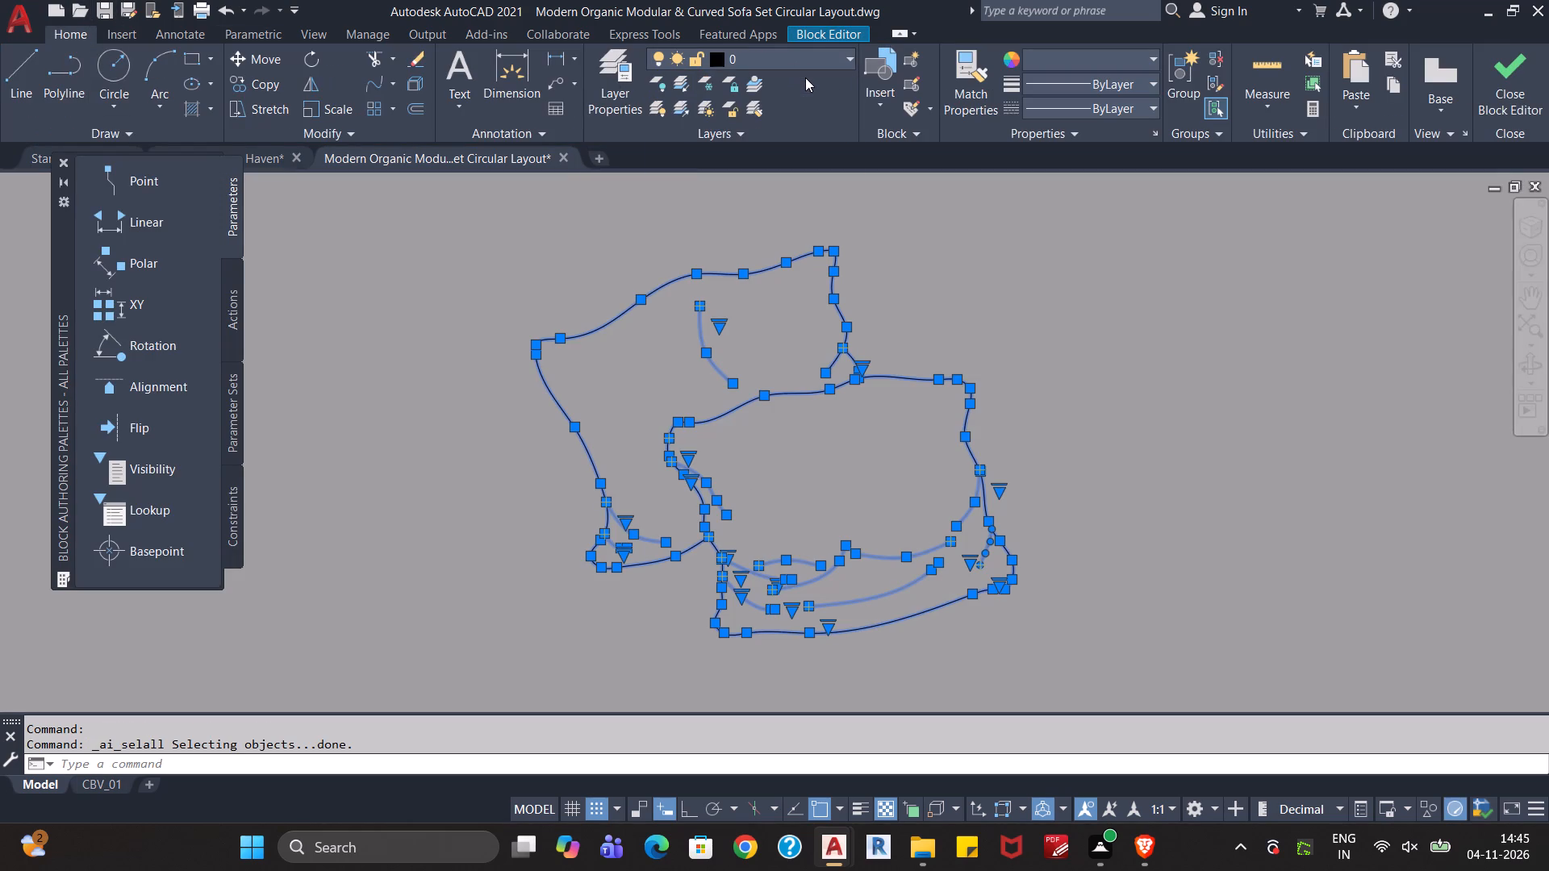
{"action": "left_click", "coordinate": [1104, 65]}
{"action": "left_click", "coordinate": [1098, 90]}
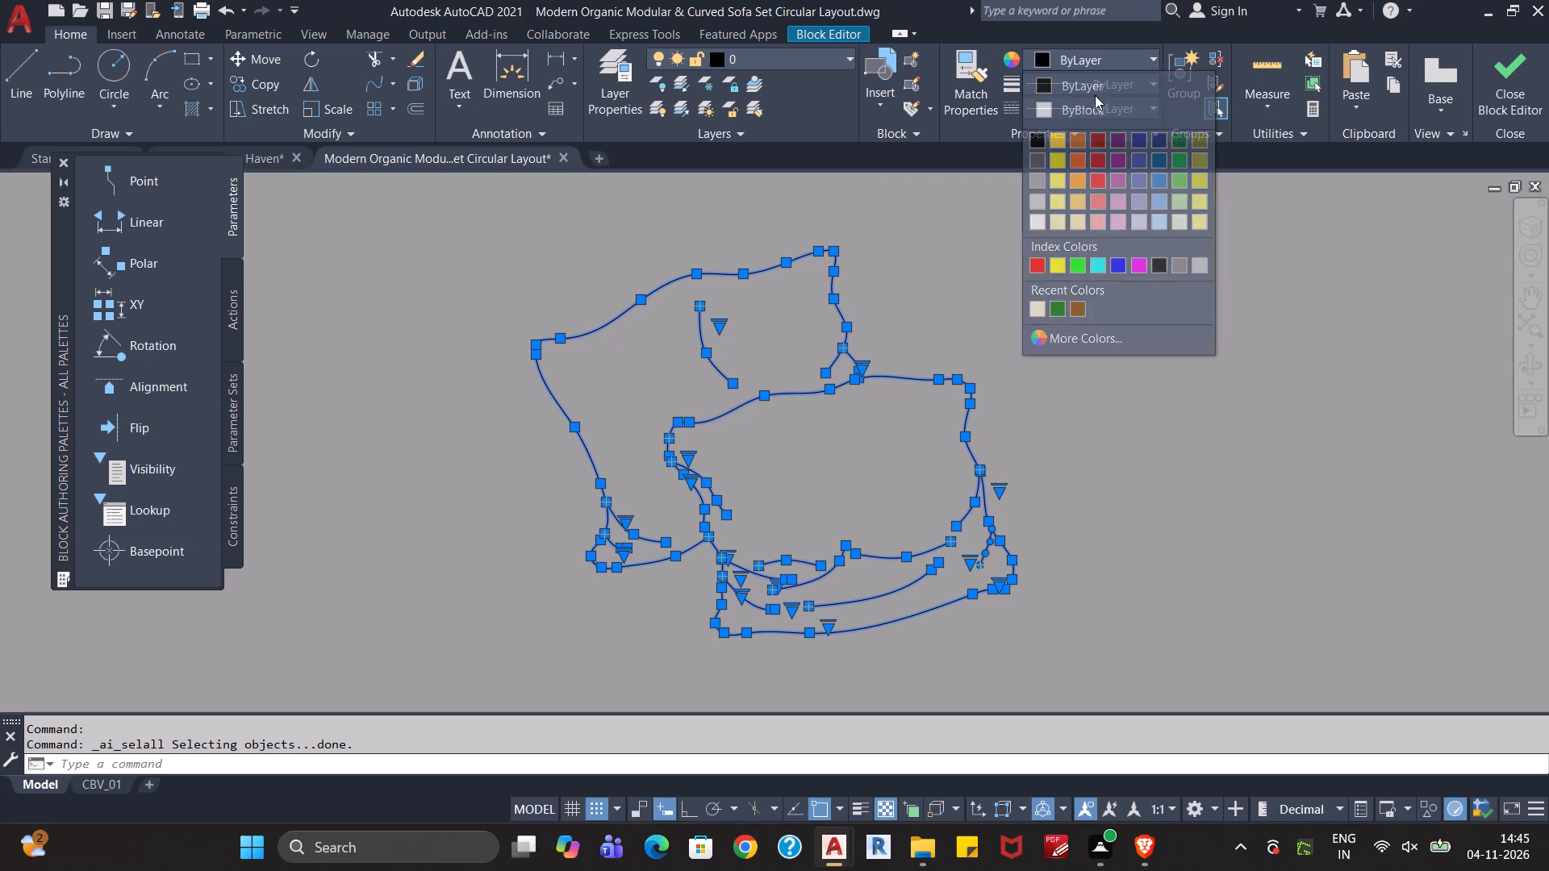
{"action": "key", "text": "Escape"}
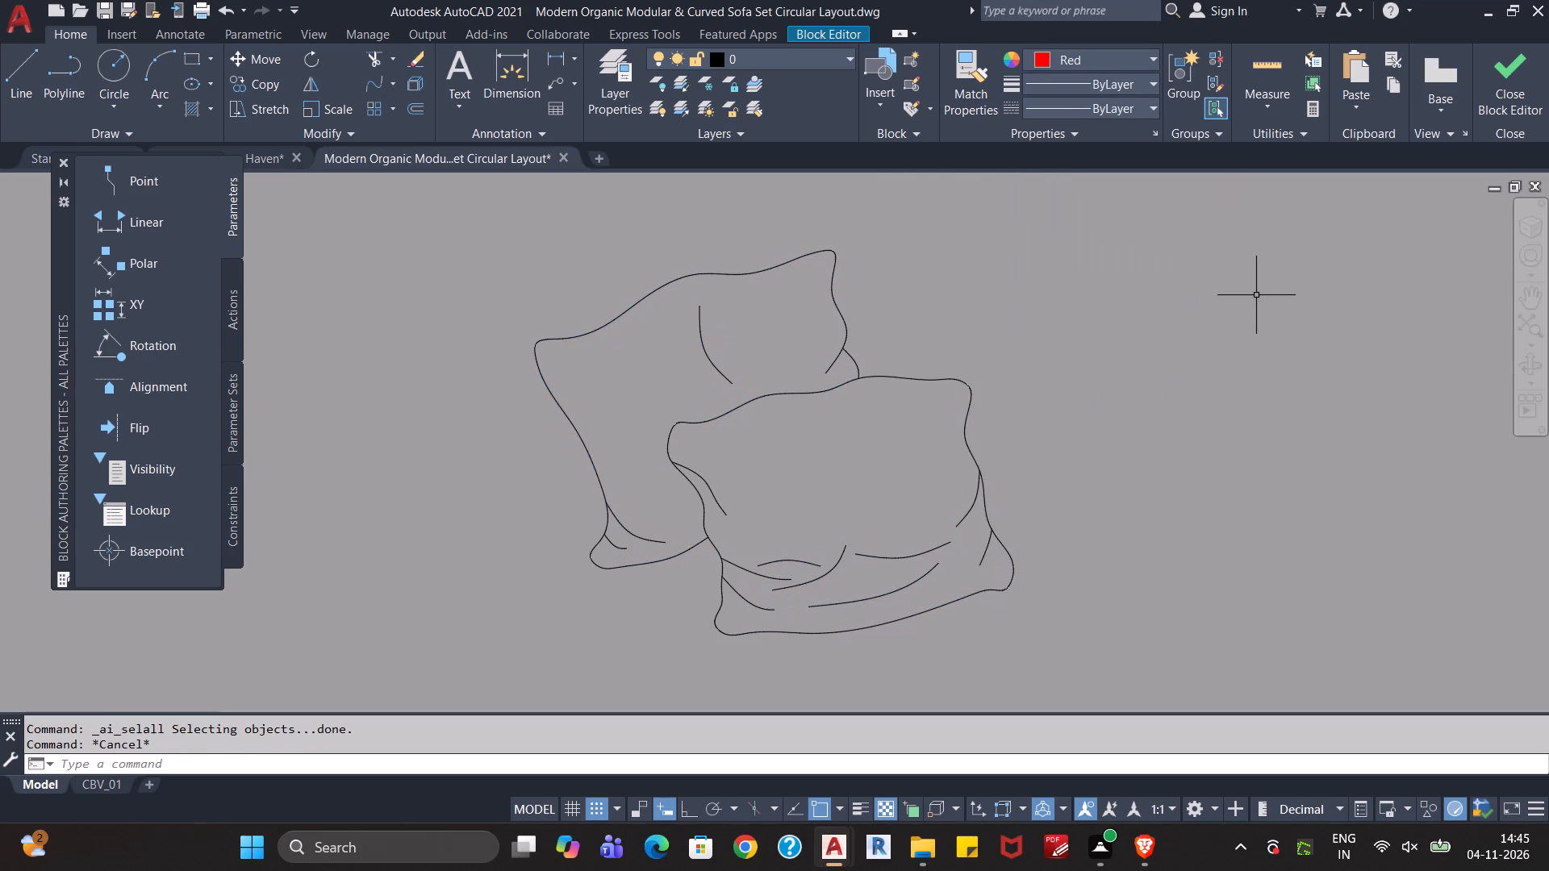
{"action": "left_click", "coordinate": [1499, 89]}
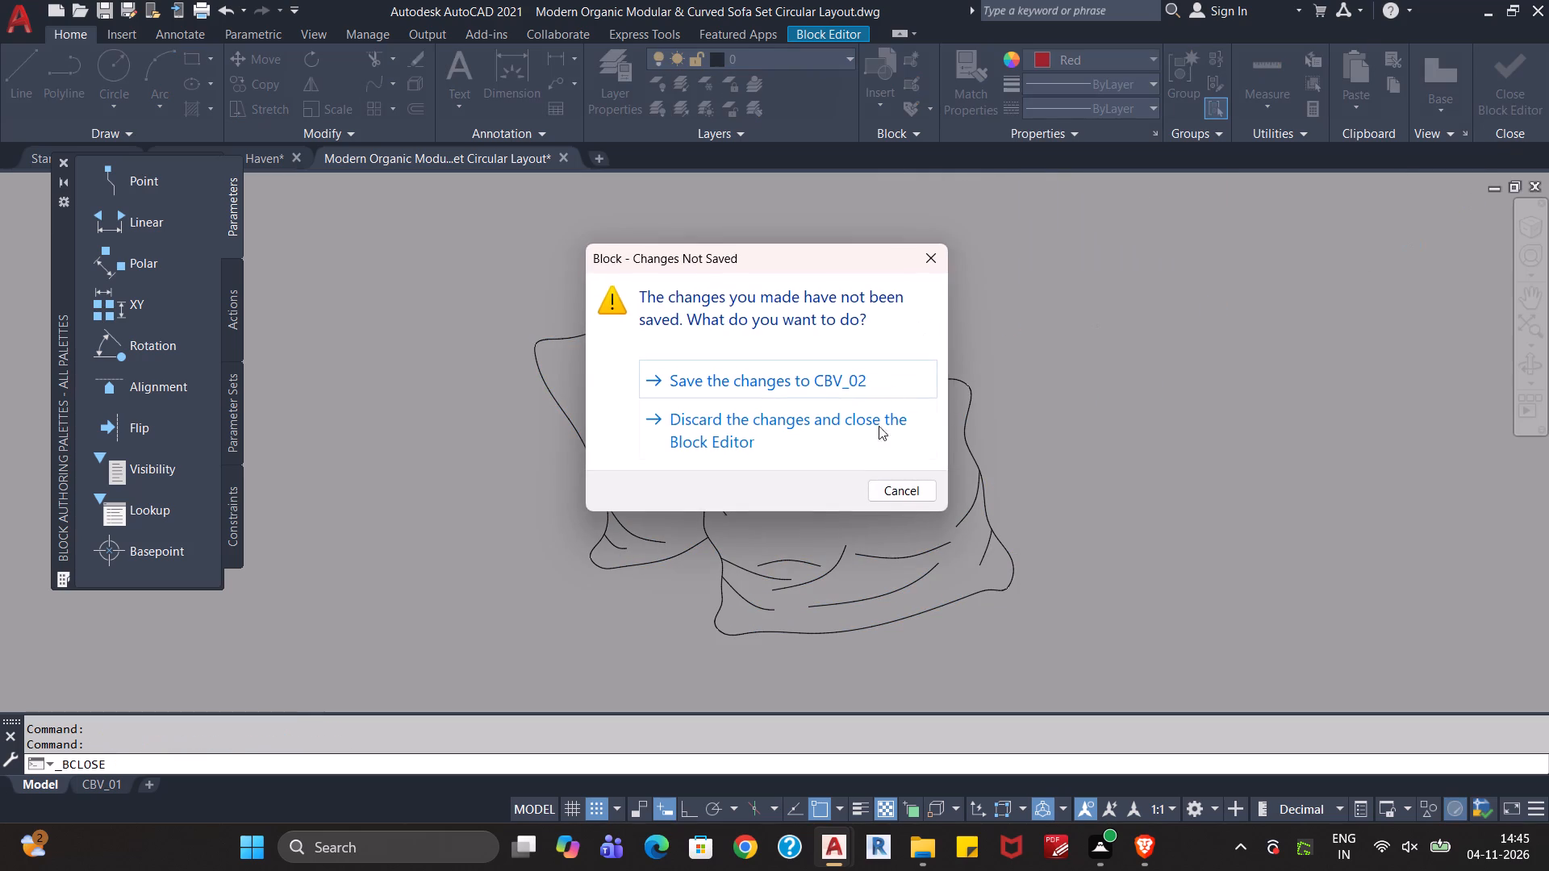
{"action": "left_click", "coordinate": [859, 384]}
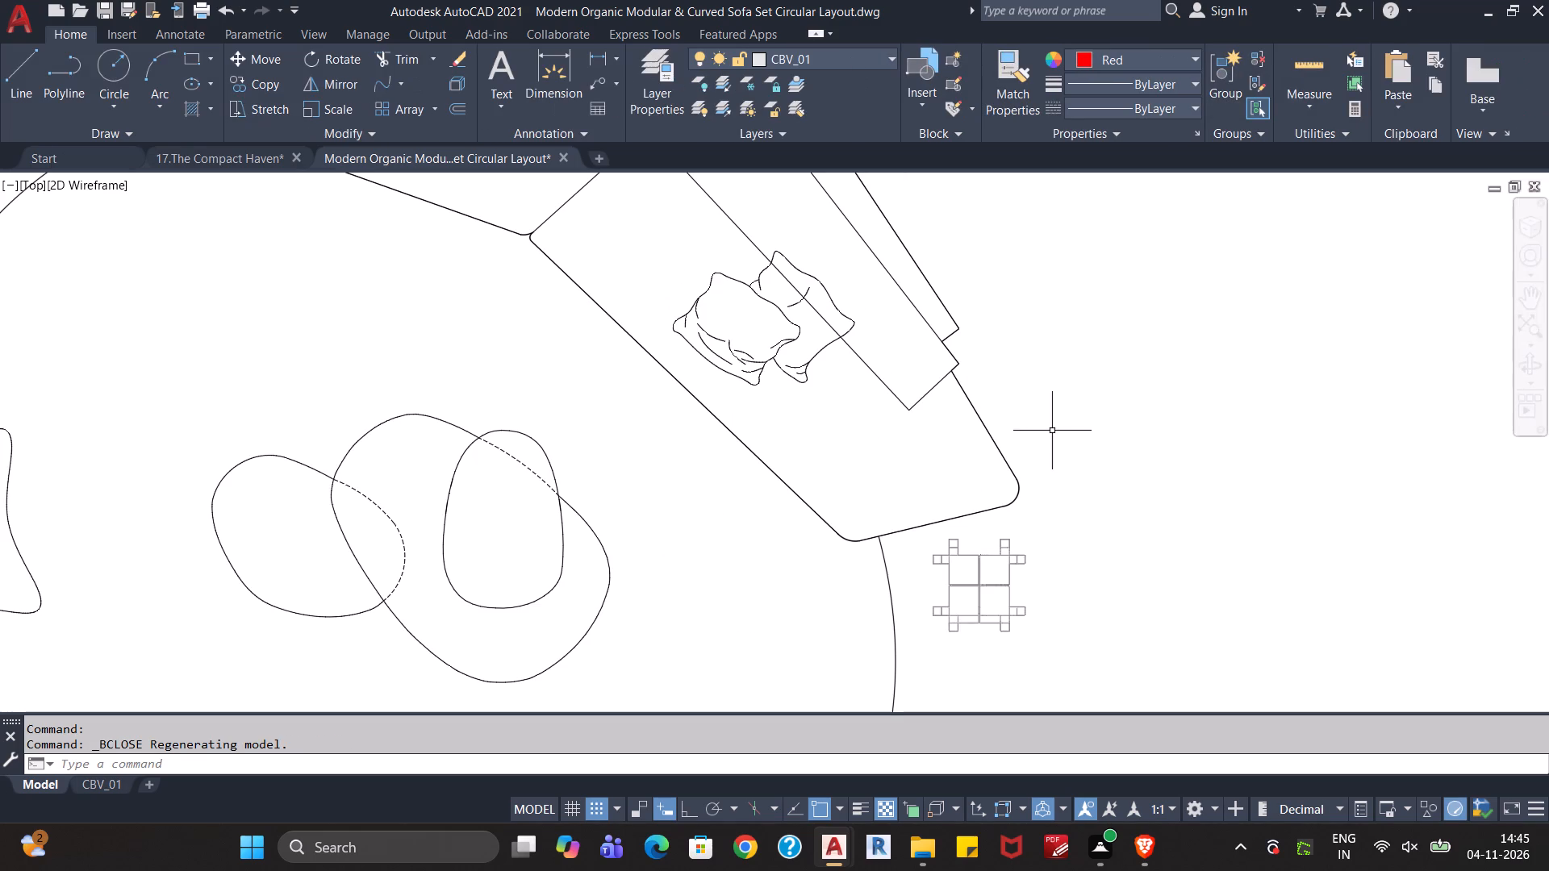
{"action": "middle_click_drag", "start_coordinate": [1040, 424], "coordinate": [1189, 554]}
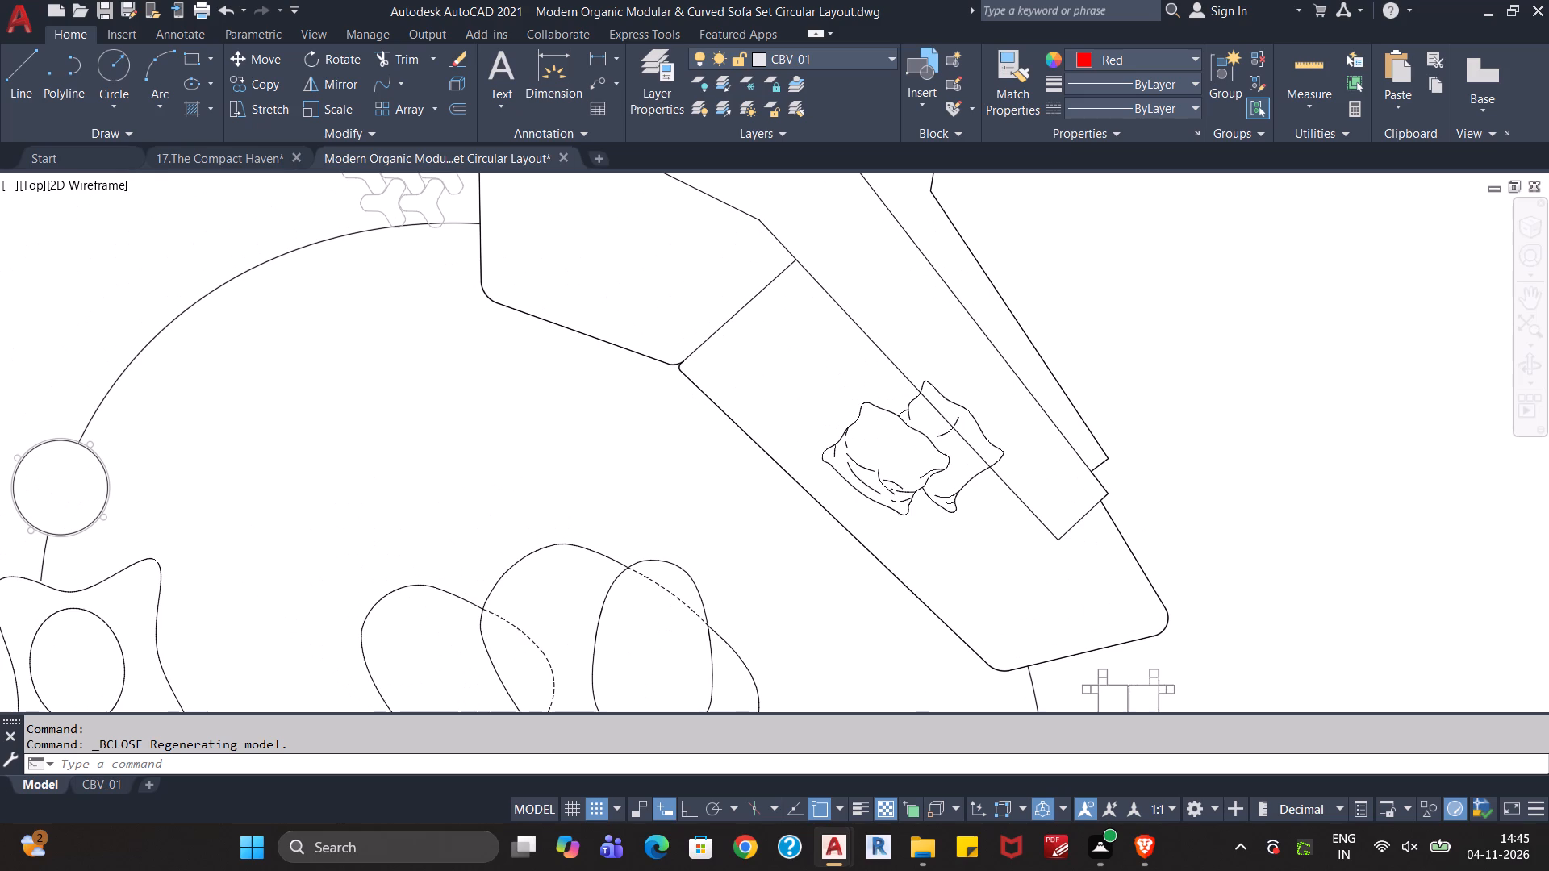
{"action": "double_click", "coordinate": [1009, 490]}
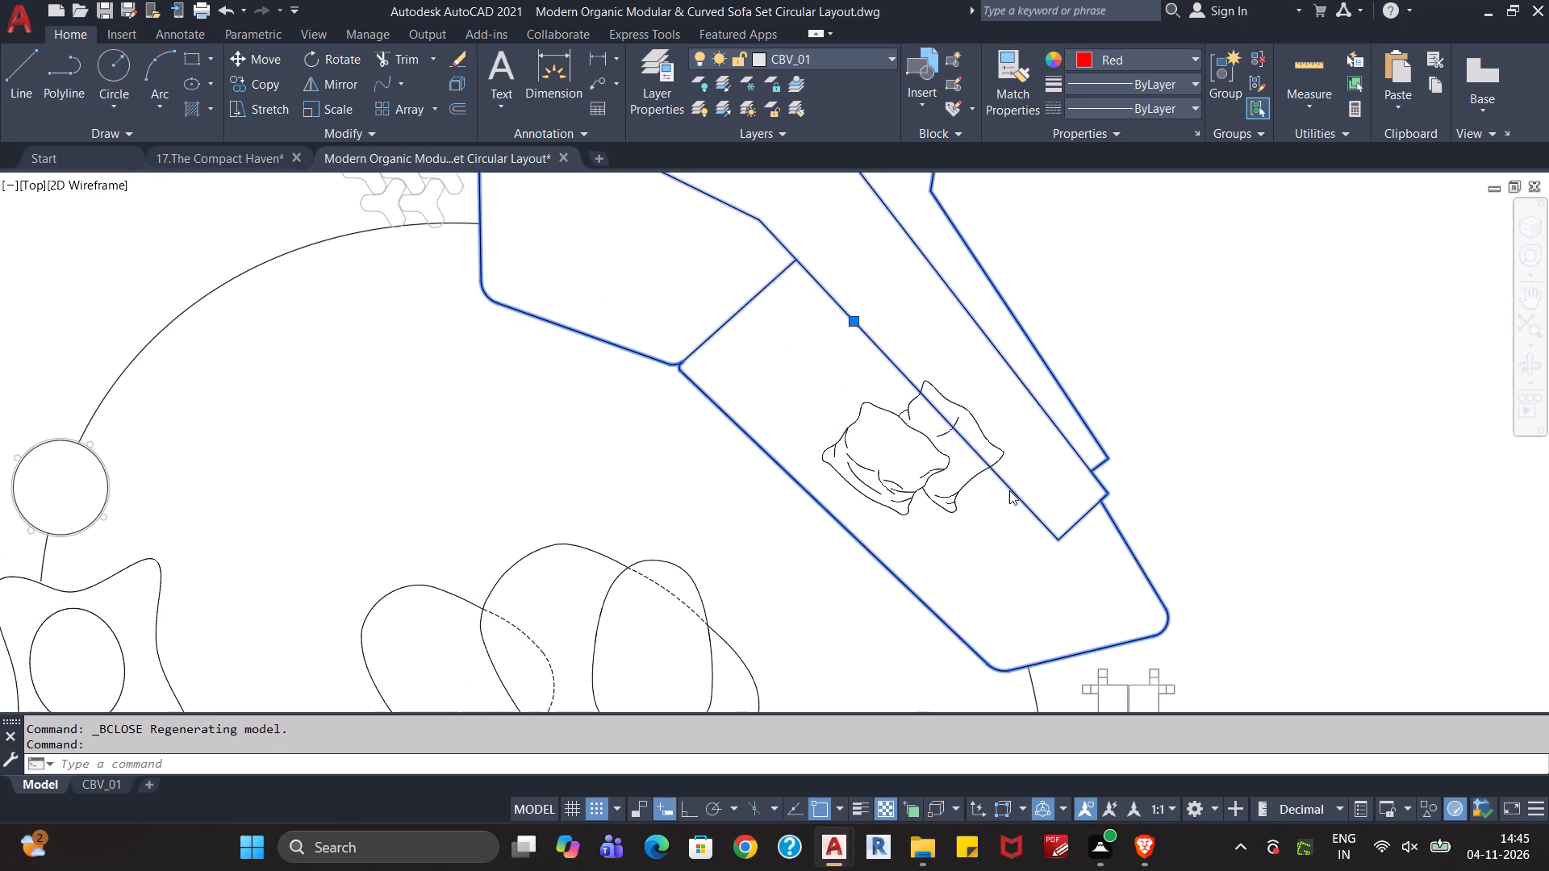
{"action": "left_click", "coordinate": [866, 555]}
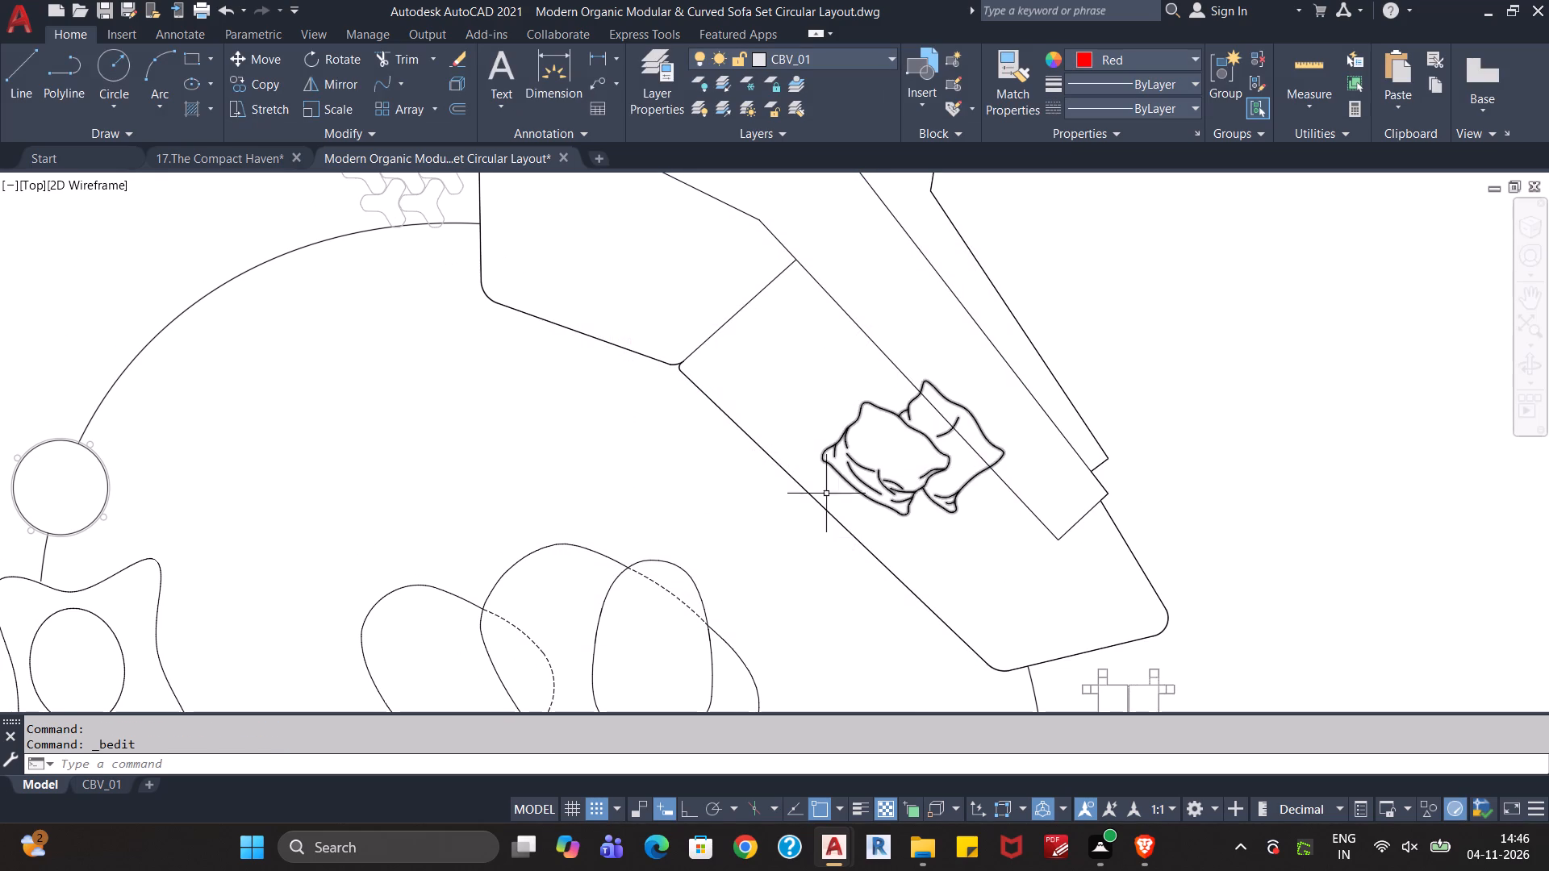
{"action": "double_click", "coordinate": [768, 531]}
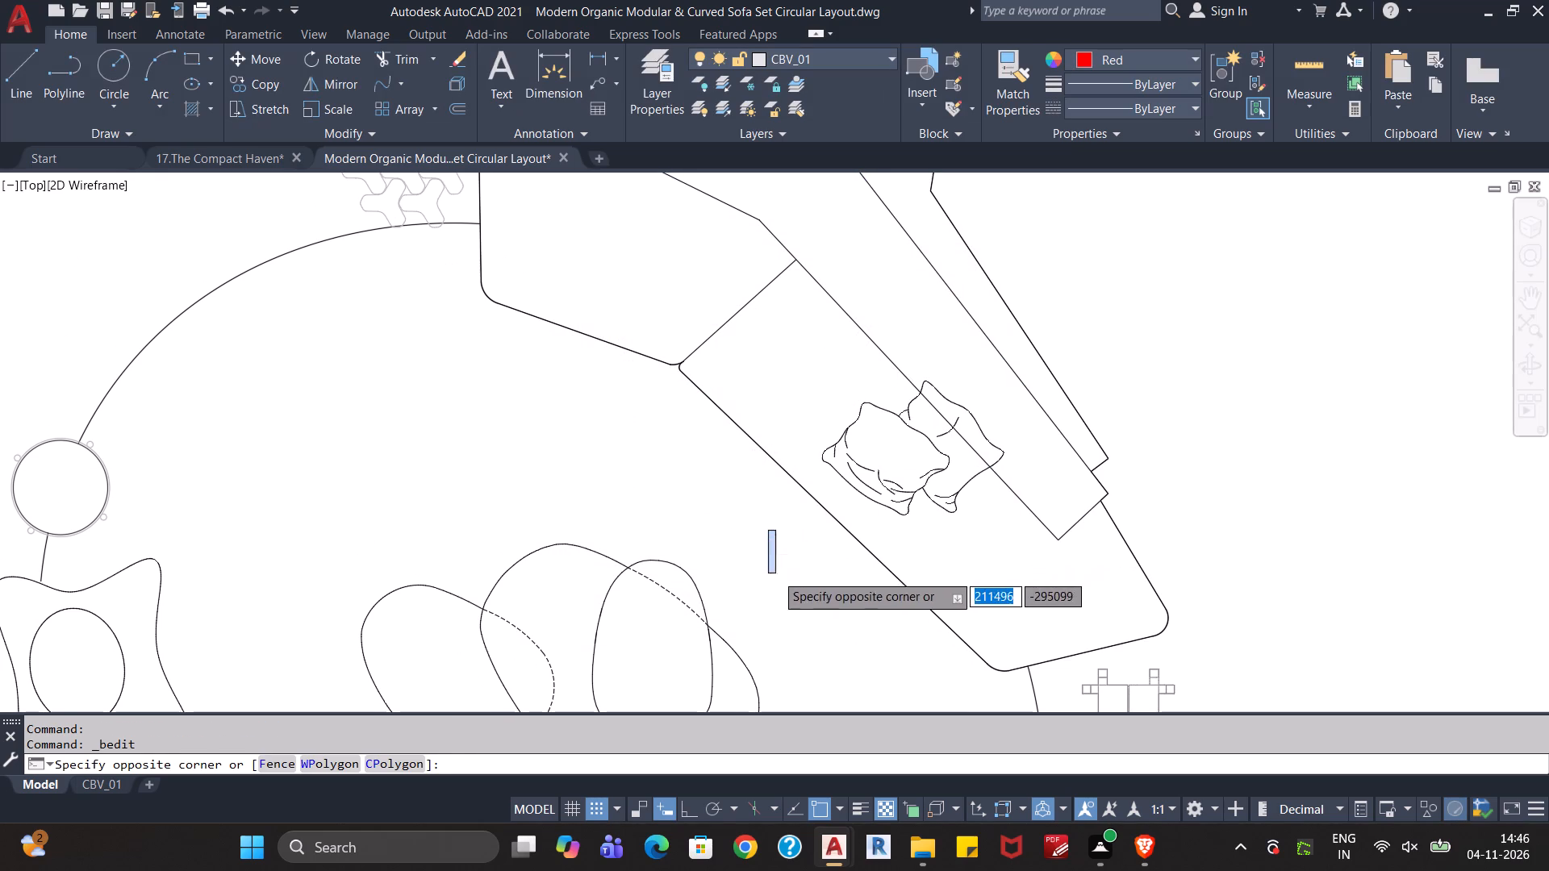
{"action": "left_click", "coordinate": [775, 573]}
Browse the block definition previews, open the cushions' block CBV_02 for inspection, and close it discarding any changes.
{"action": "scroll", "coordinate": [925, 406], "scroll_direction": "up", "scroll_amount": 3}
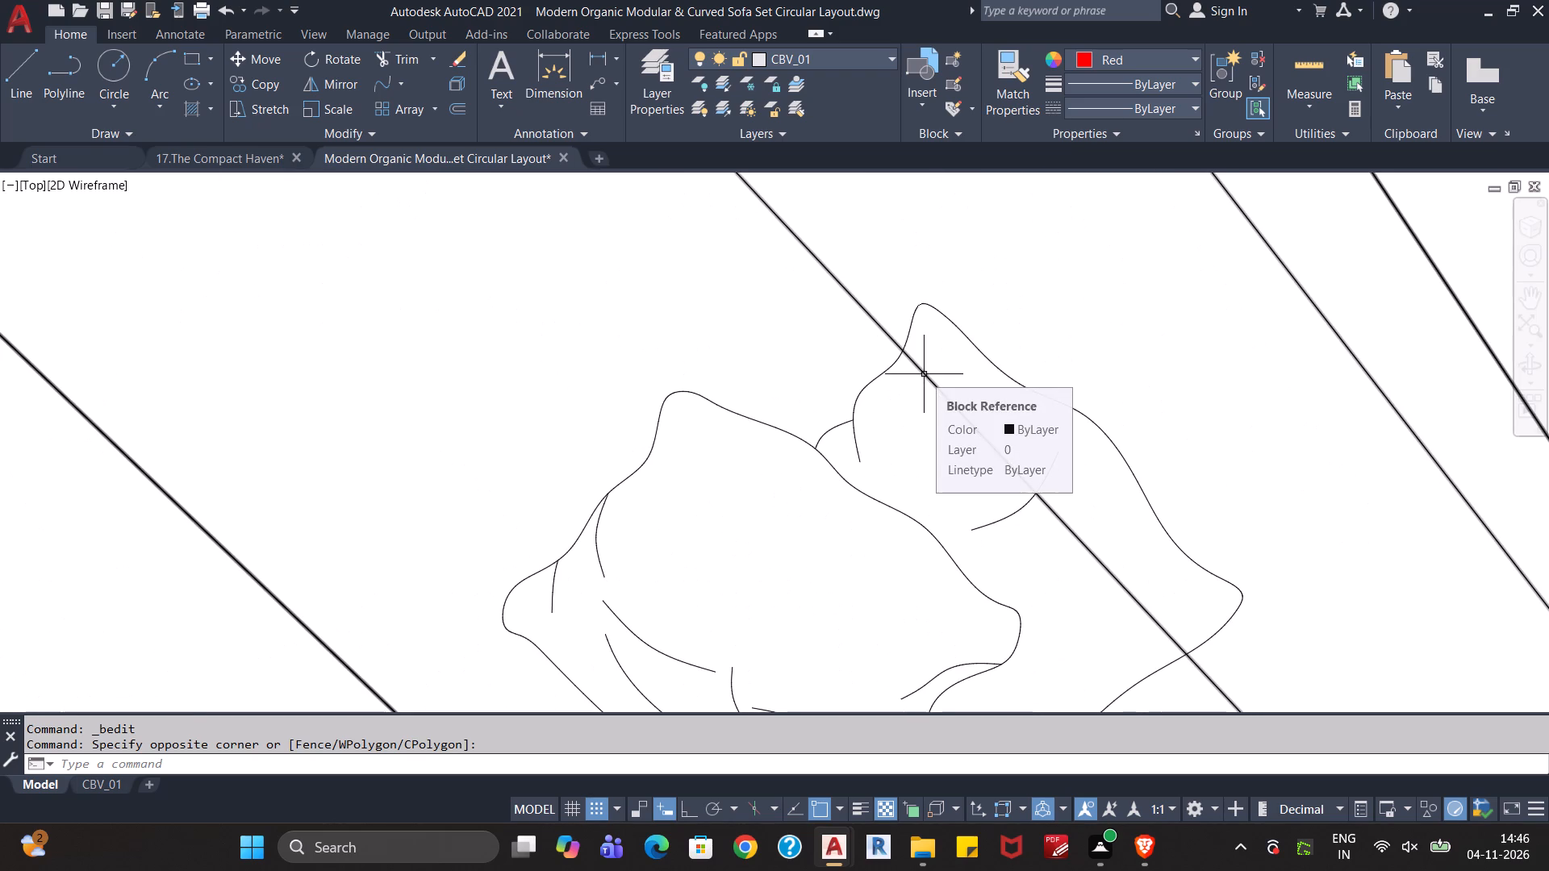
{"action": "double_click", "coordinate": [924, 374]}
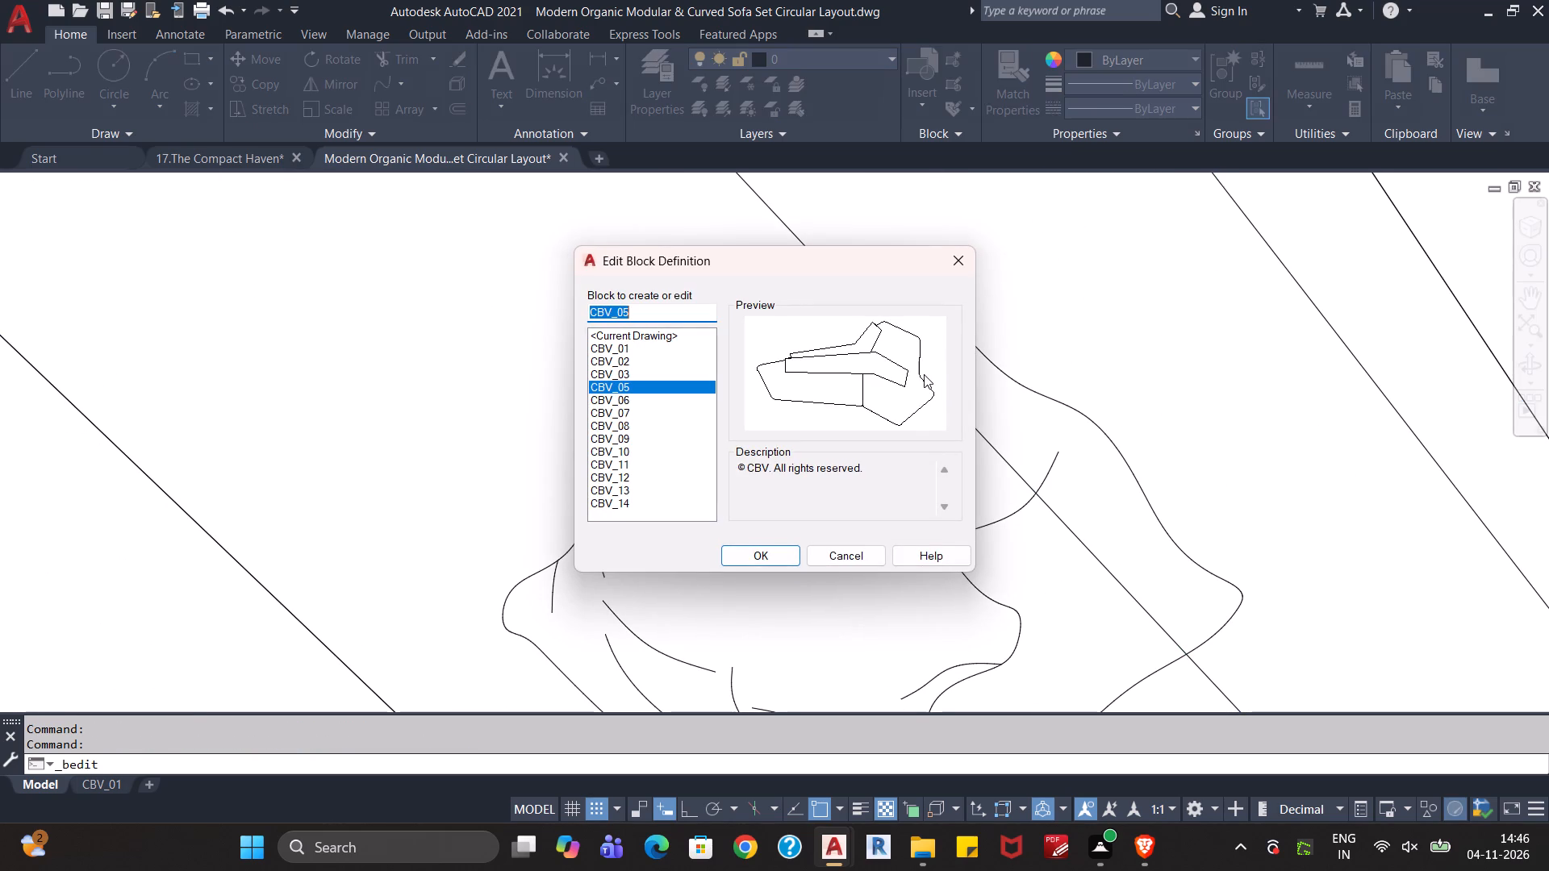
{"action": "left_click", "coordinate": [625, 398]}
{"action": "left_click", "coordinate": [621, 411]}
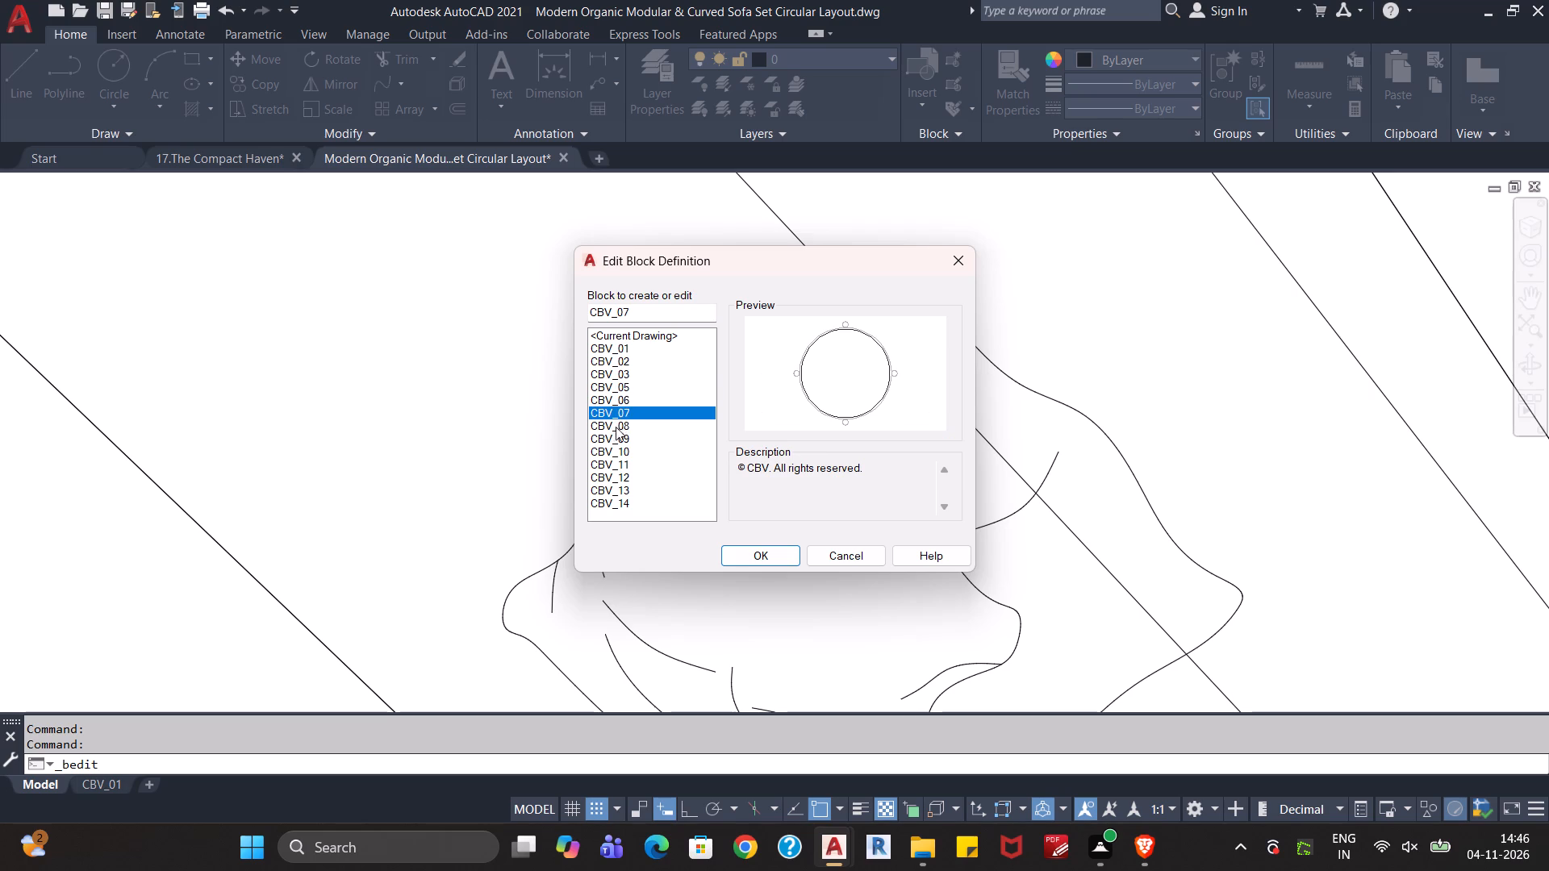
{"action": "left_click", "coordinate": [612, 432]}
{"action": "left_click", "coordinate": [620, 365]}
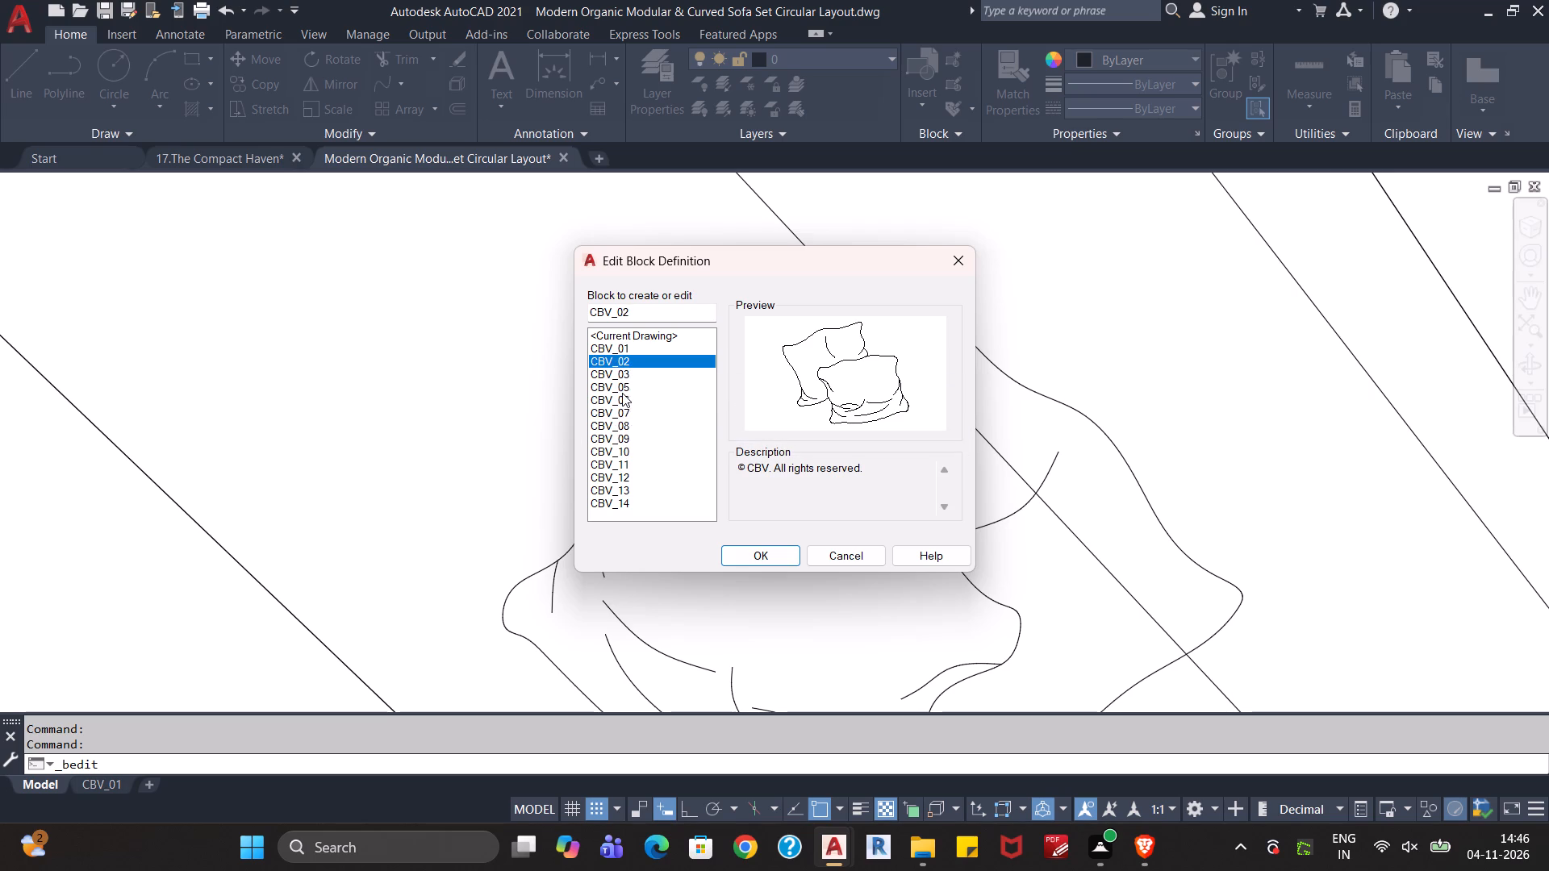
{"action": "left_click", "coordinate": [622, 392]}
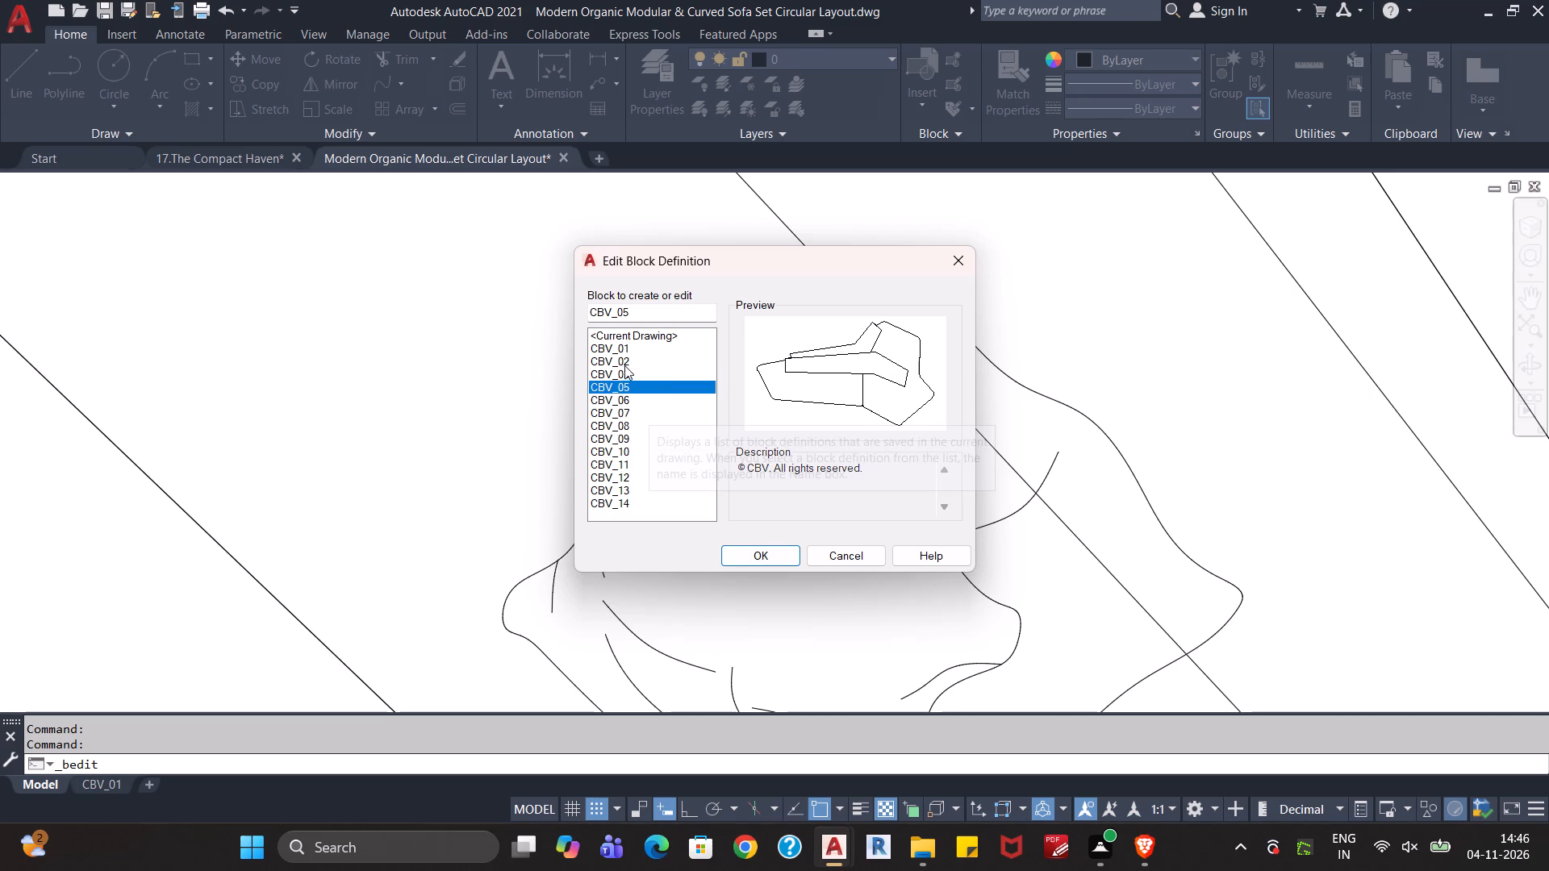
{"action": "left_click", "coordinate": [624, 364], "text": "ctrl"}
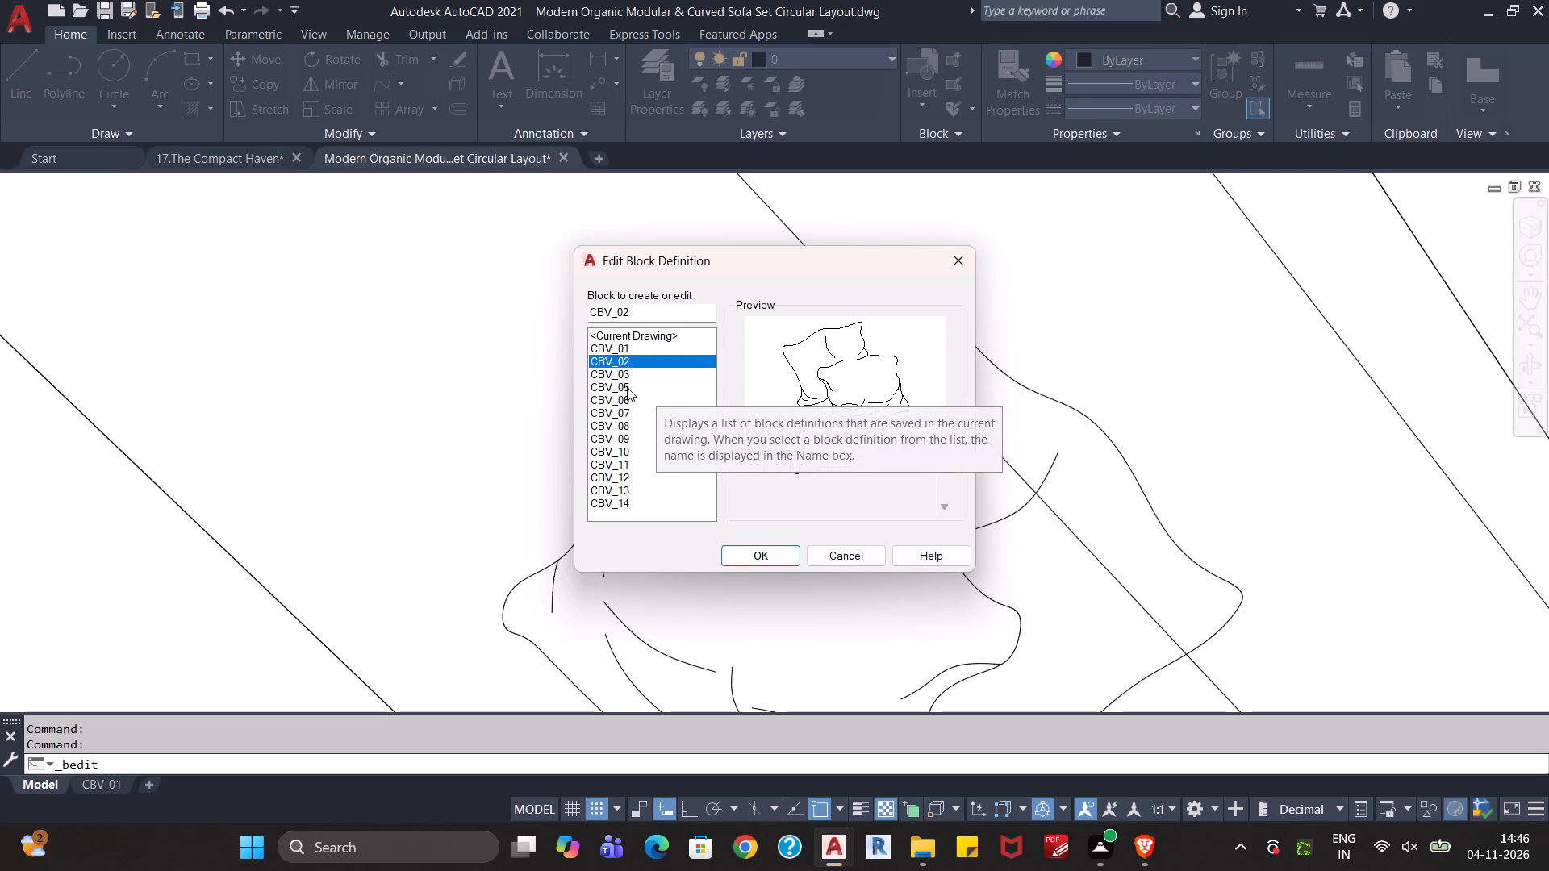
{"action": "left_click", "coordinate": [627, 387], "text": "ctrl"}
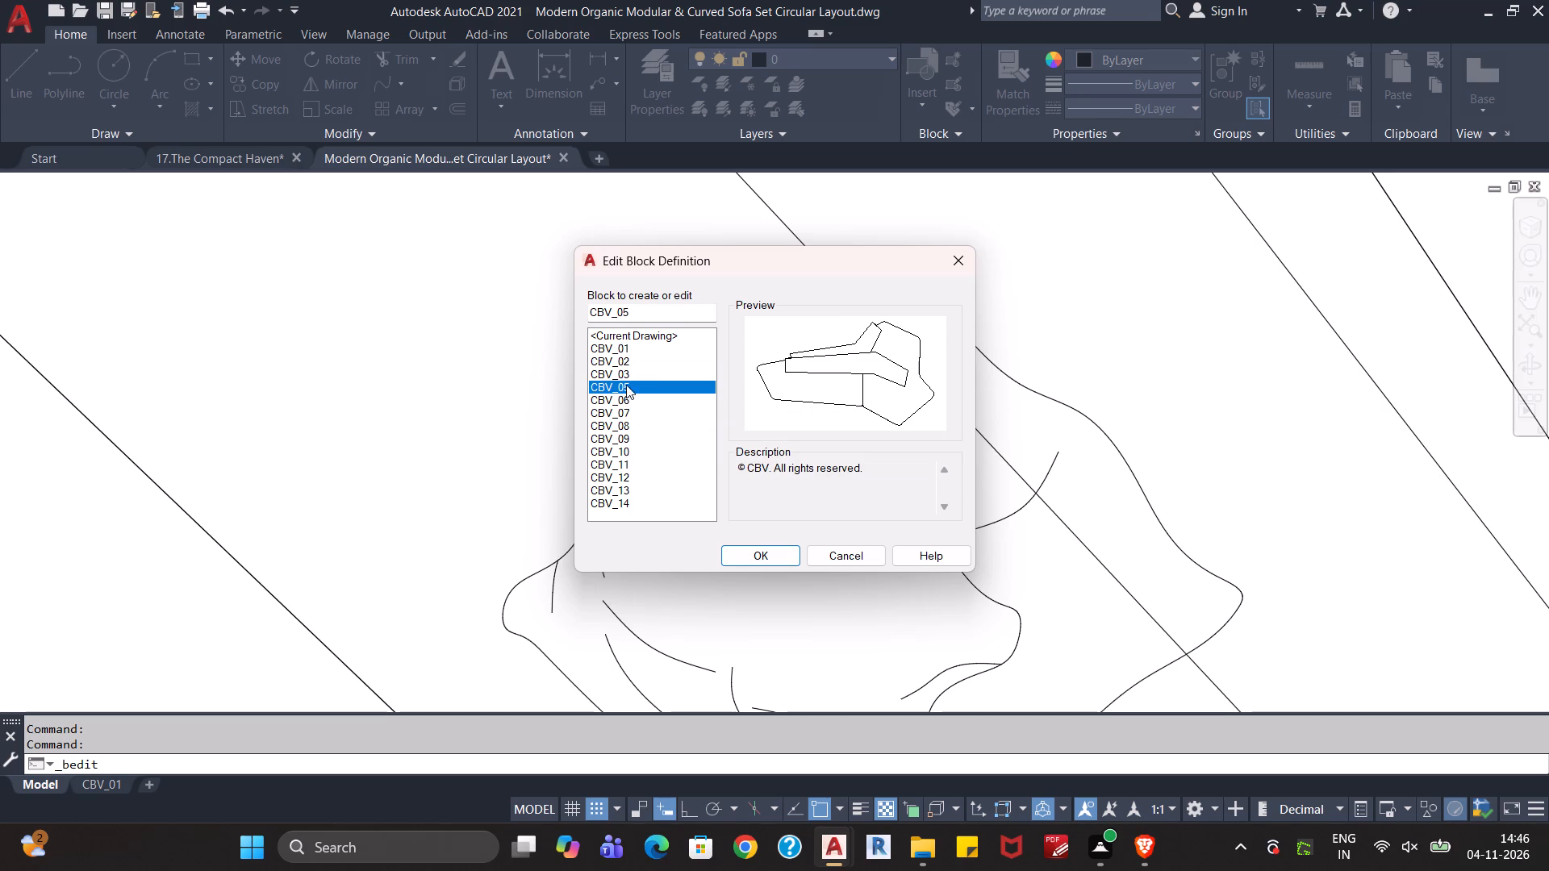
{"action": "left_click", "coordinate": [624, 356], "text": "shift"}
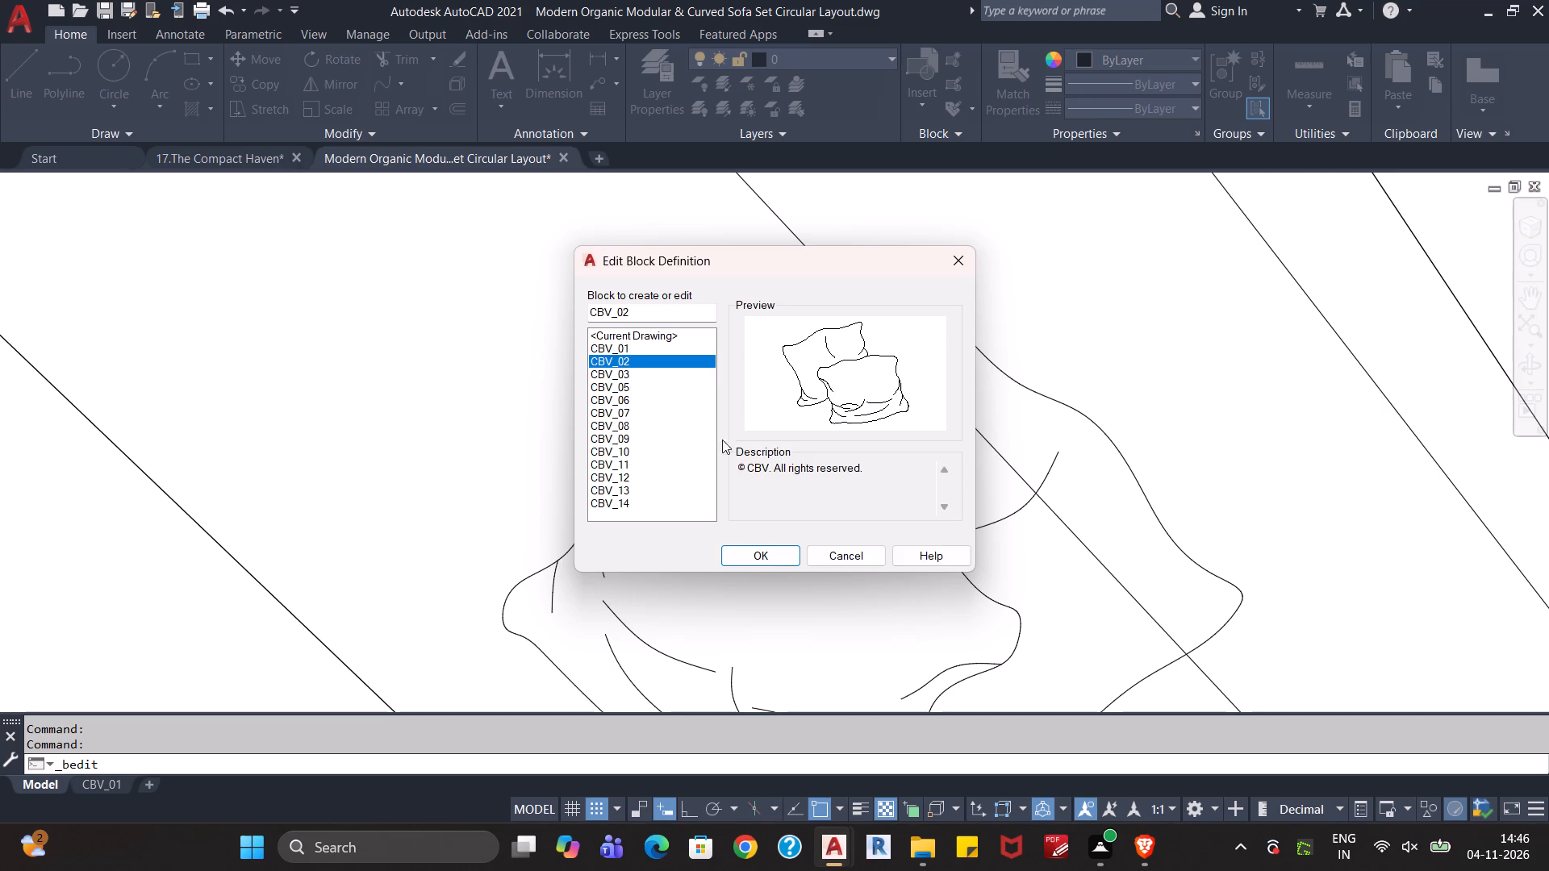
{"action": "left_click", "coordinate": [767, 552]}
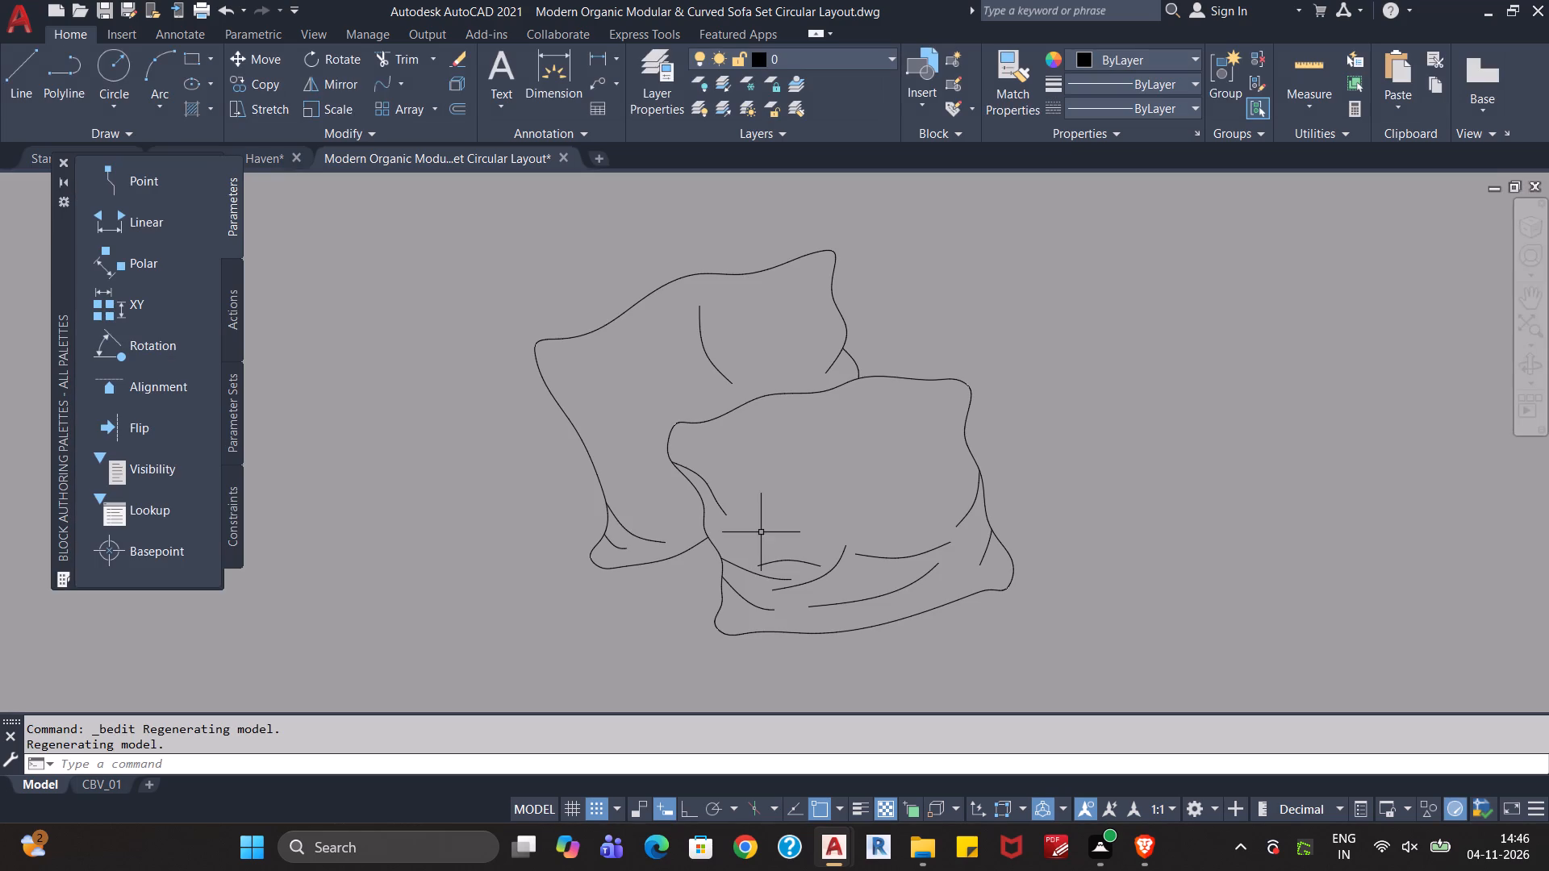
{"action": "scroll", "coordinate": [761, 532], "scroll_direction": "down", "scroll_amount": 2}
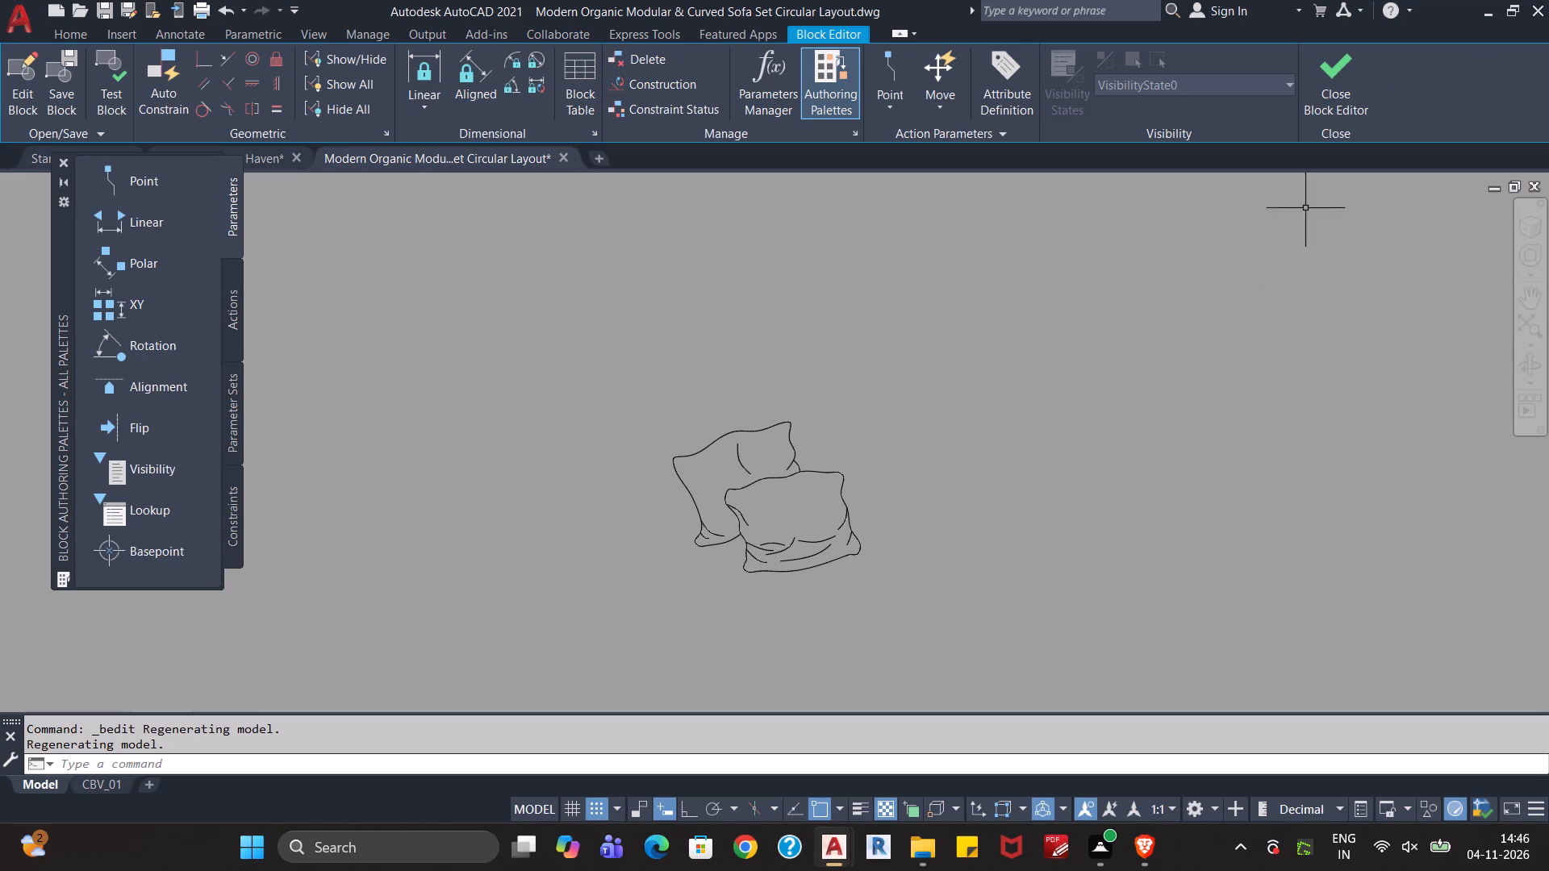
{"action": "left_click", "coordinate": [1342, 102]}
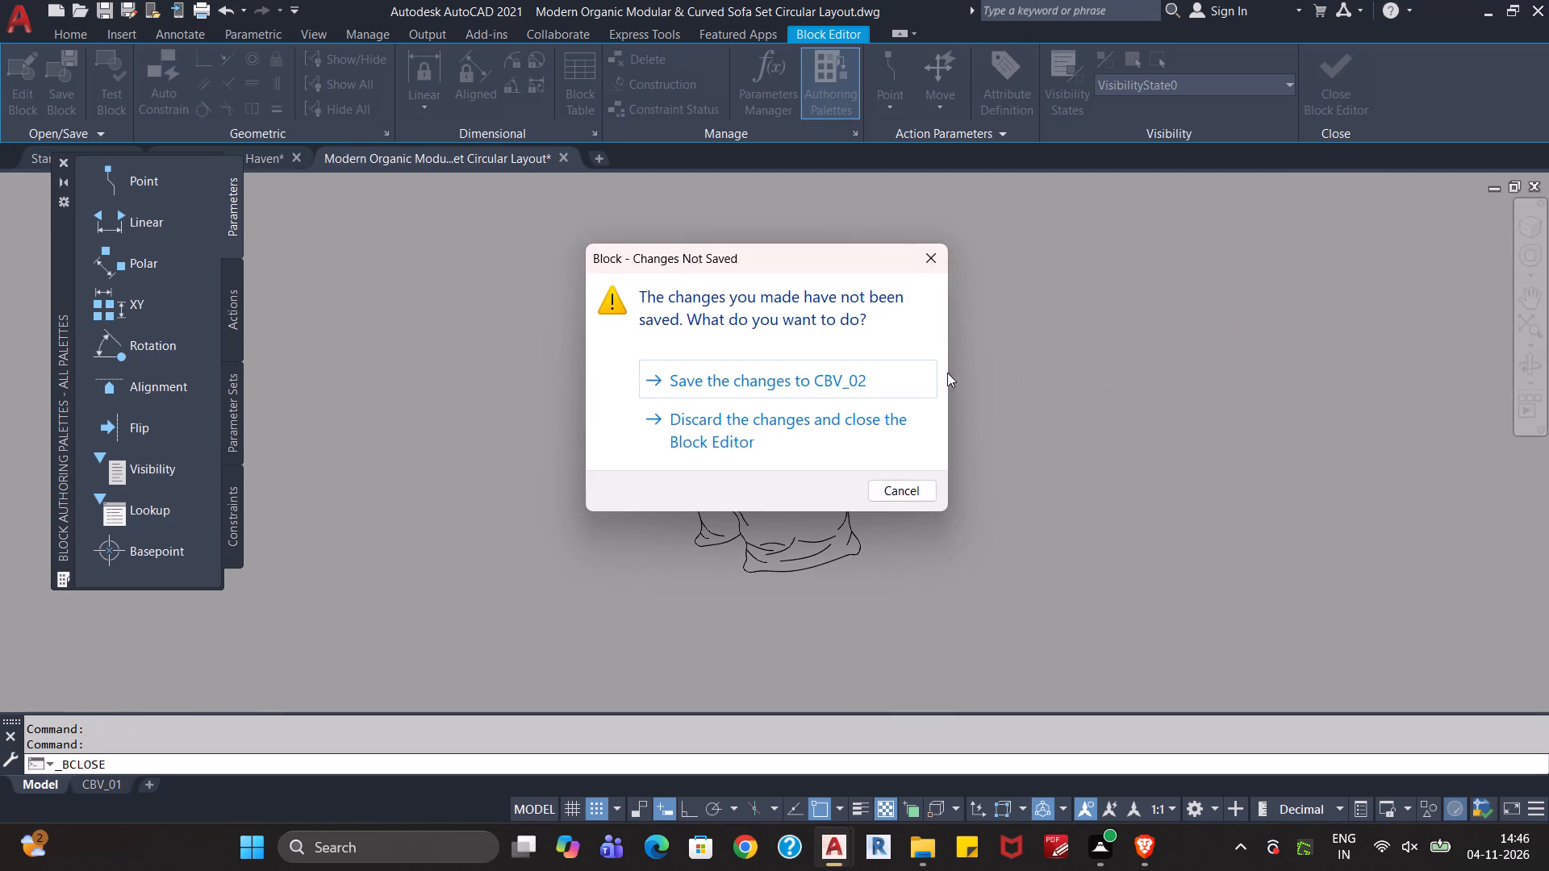
{"action": "left_click", "coordinate": [869, 452]}
Assign the four-panel square side table block beside the angular sofa's end to layer 0.
{"action": "scroll", "coordinate": [876, 454], "scroll_direction": "down", "scroll_amount": 4}
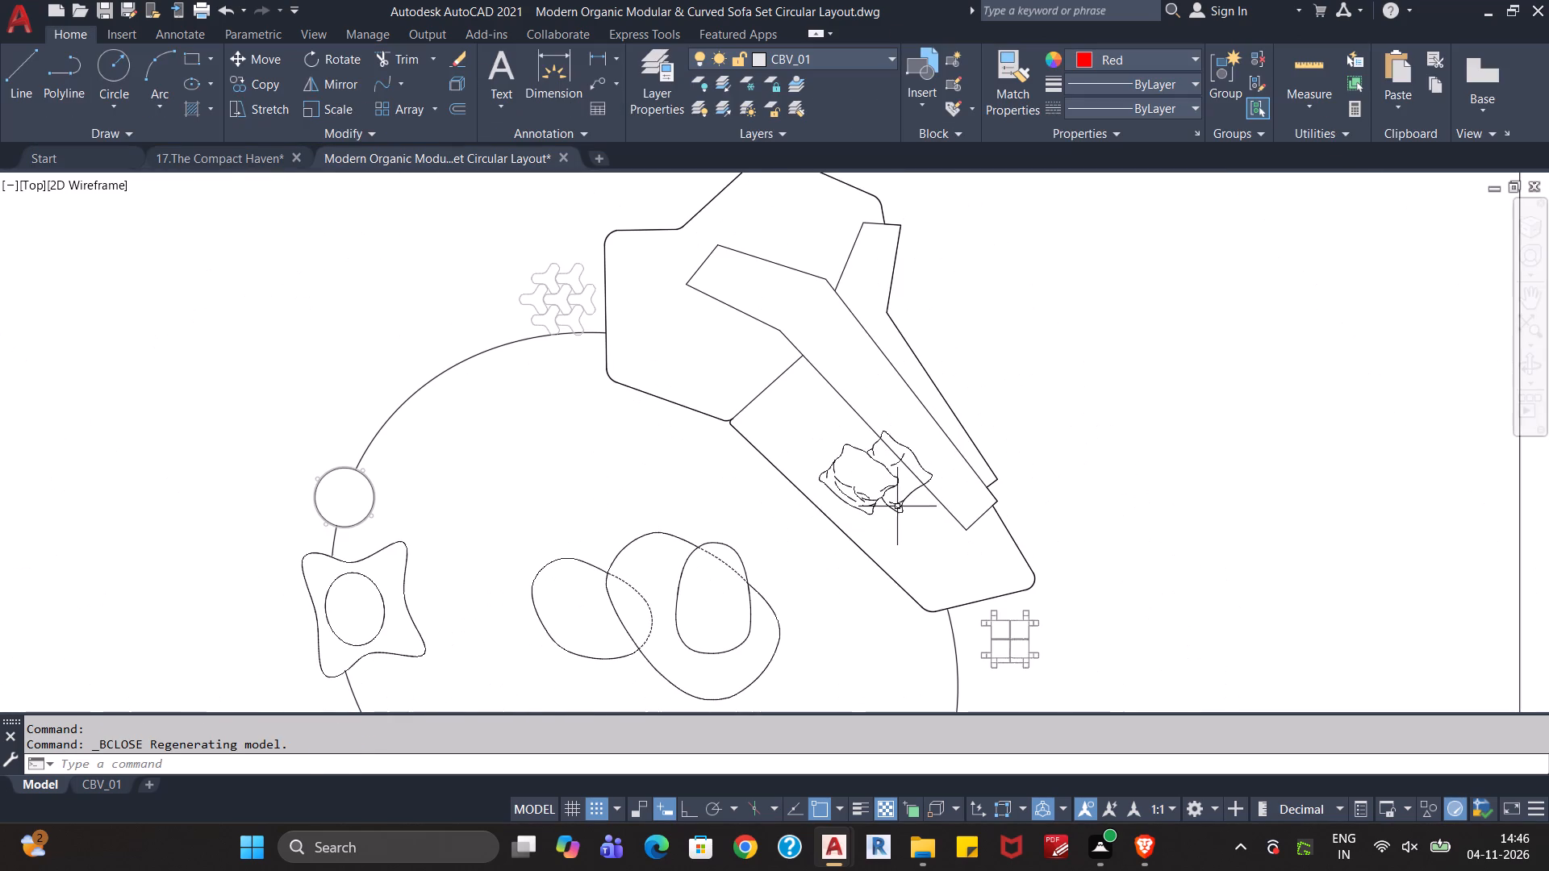
{"action": "middle_click_drag", "start_coordinate": [945, 547], "coordinate": [900, 427]}
{"action": "scroll", "coordinate": [896, 422], "scroll_direction": "down", "scroll_amount": 1}
{"action": "scroll", "coordinate": [978, 490], "scroll_direction": "up", "scroll_amount": 2}
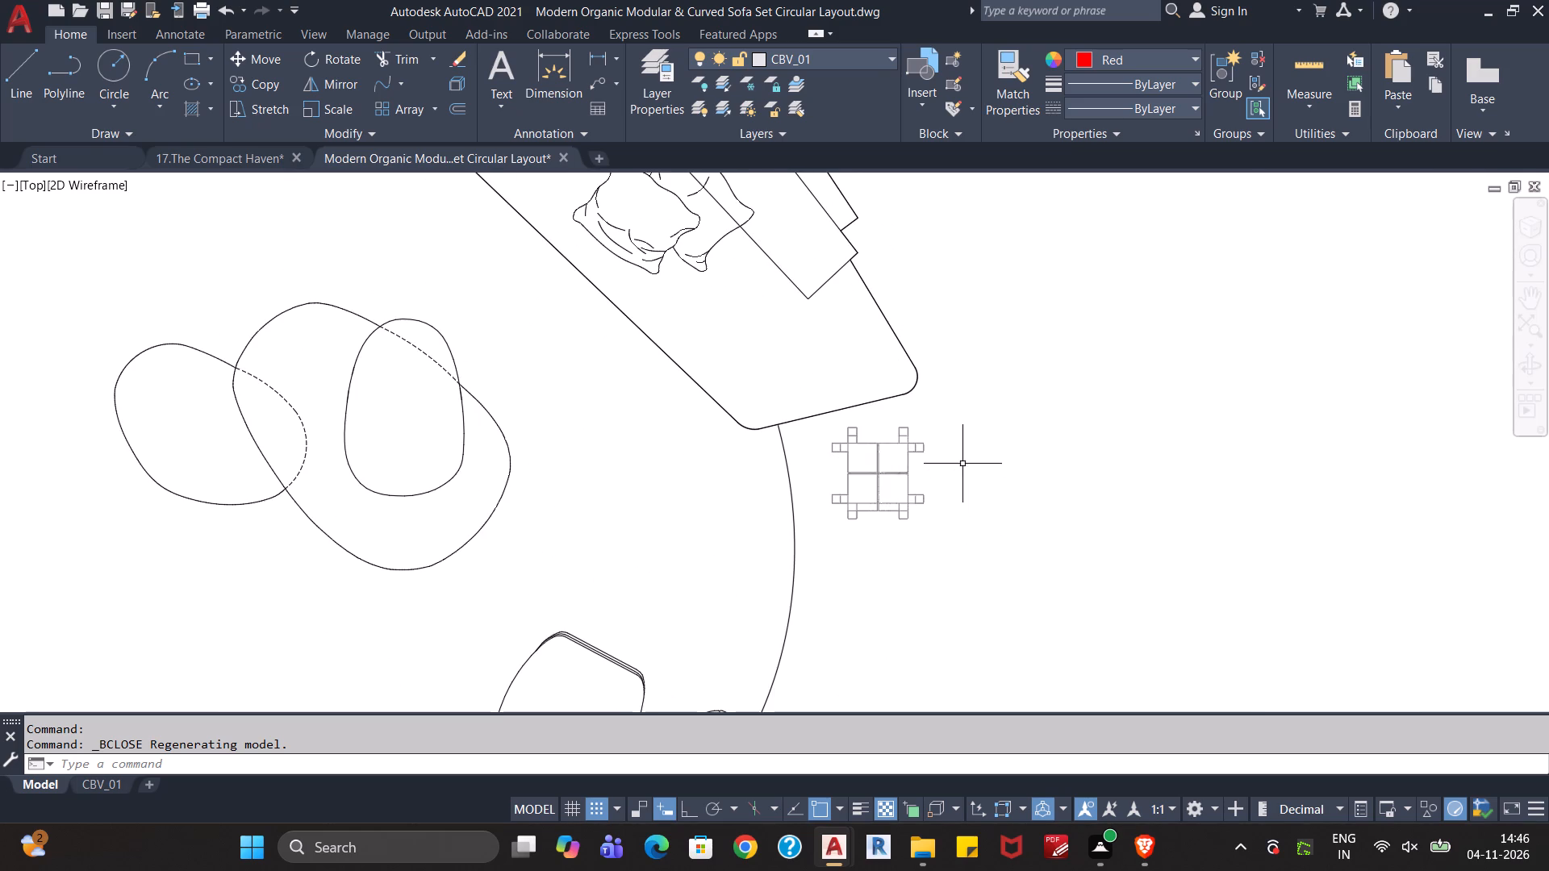
{"action": "scroll", "coordinate": [962, 462], "scroll_direction": "up", "scroll_amount": 2}
{"action": "left_click", "coordinate": [956, 324]}
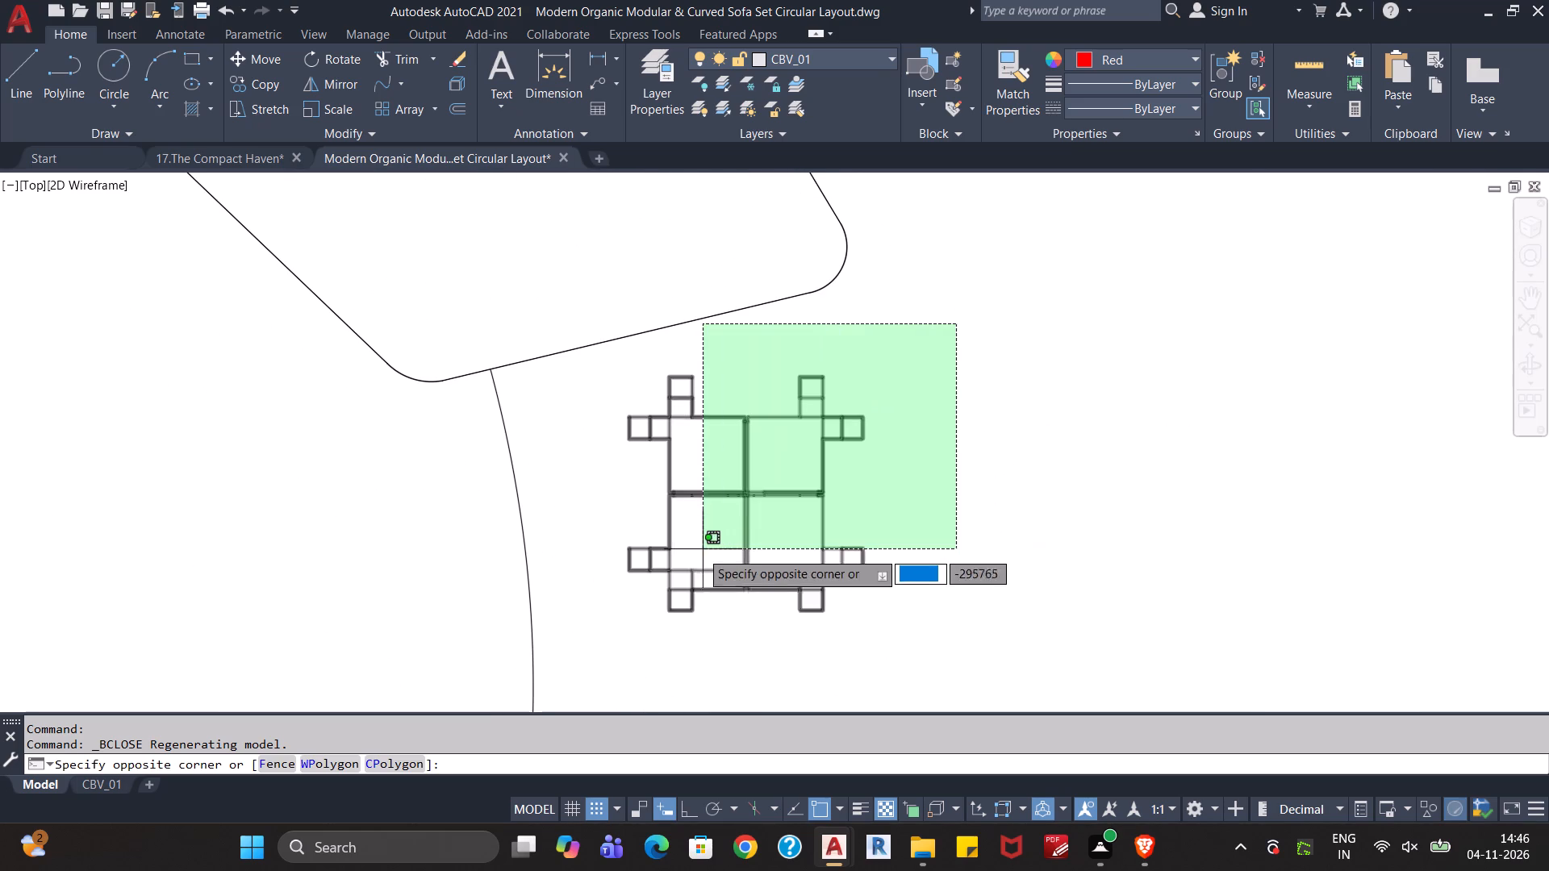
{"action": "left_click", "coordinate": [662, 613]}
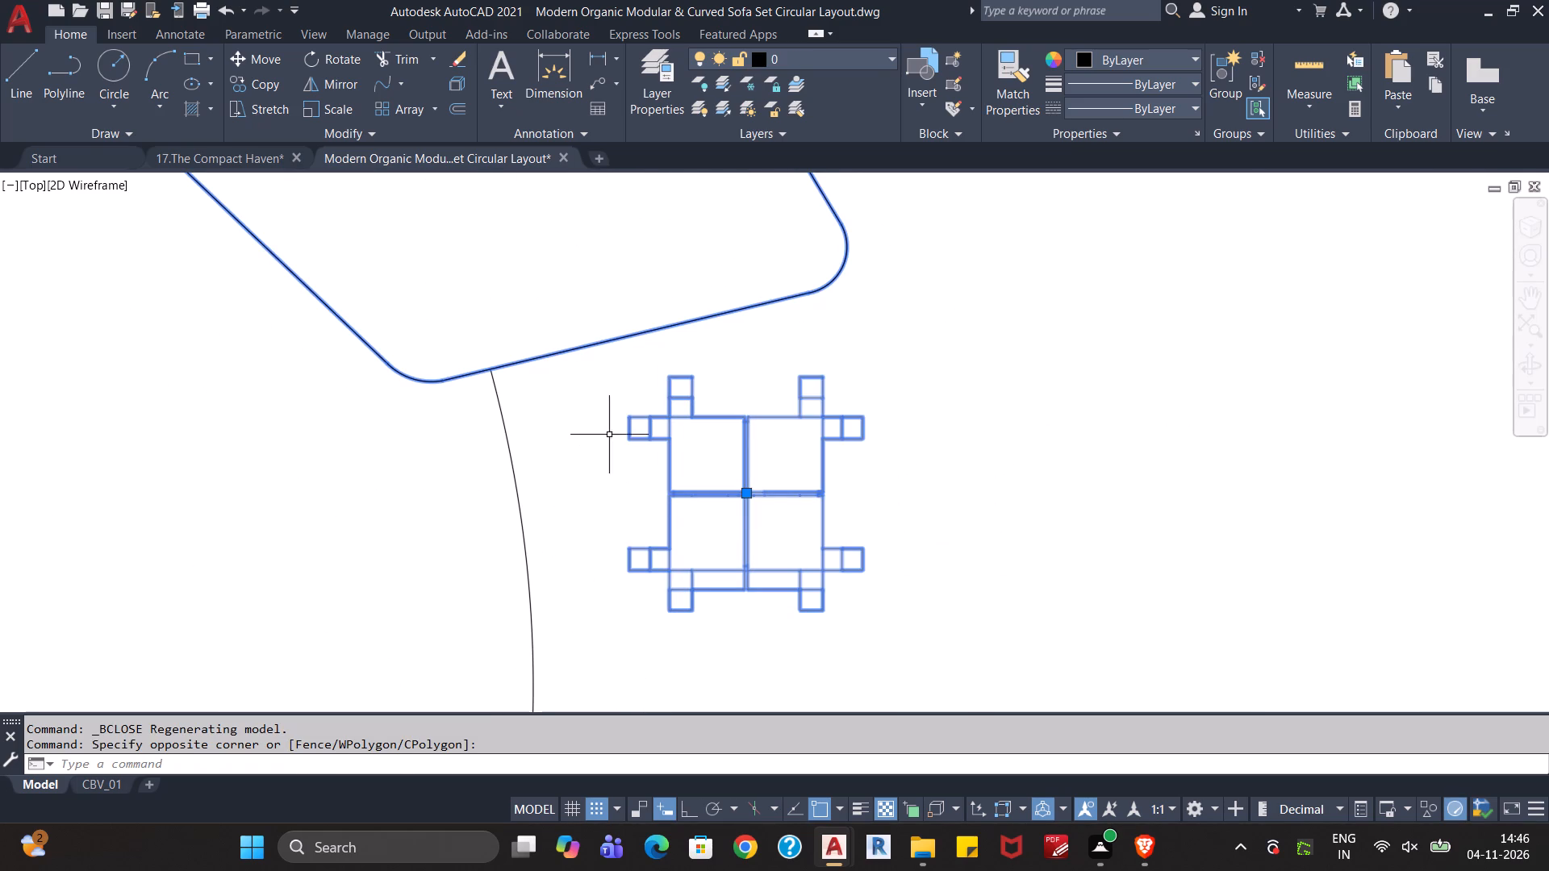
{"action": "left_click", "coordinate": [578, 321], "text": "shift"}
{"action": "left_click", "coordinate": [558, 398], "text": "shift"}
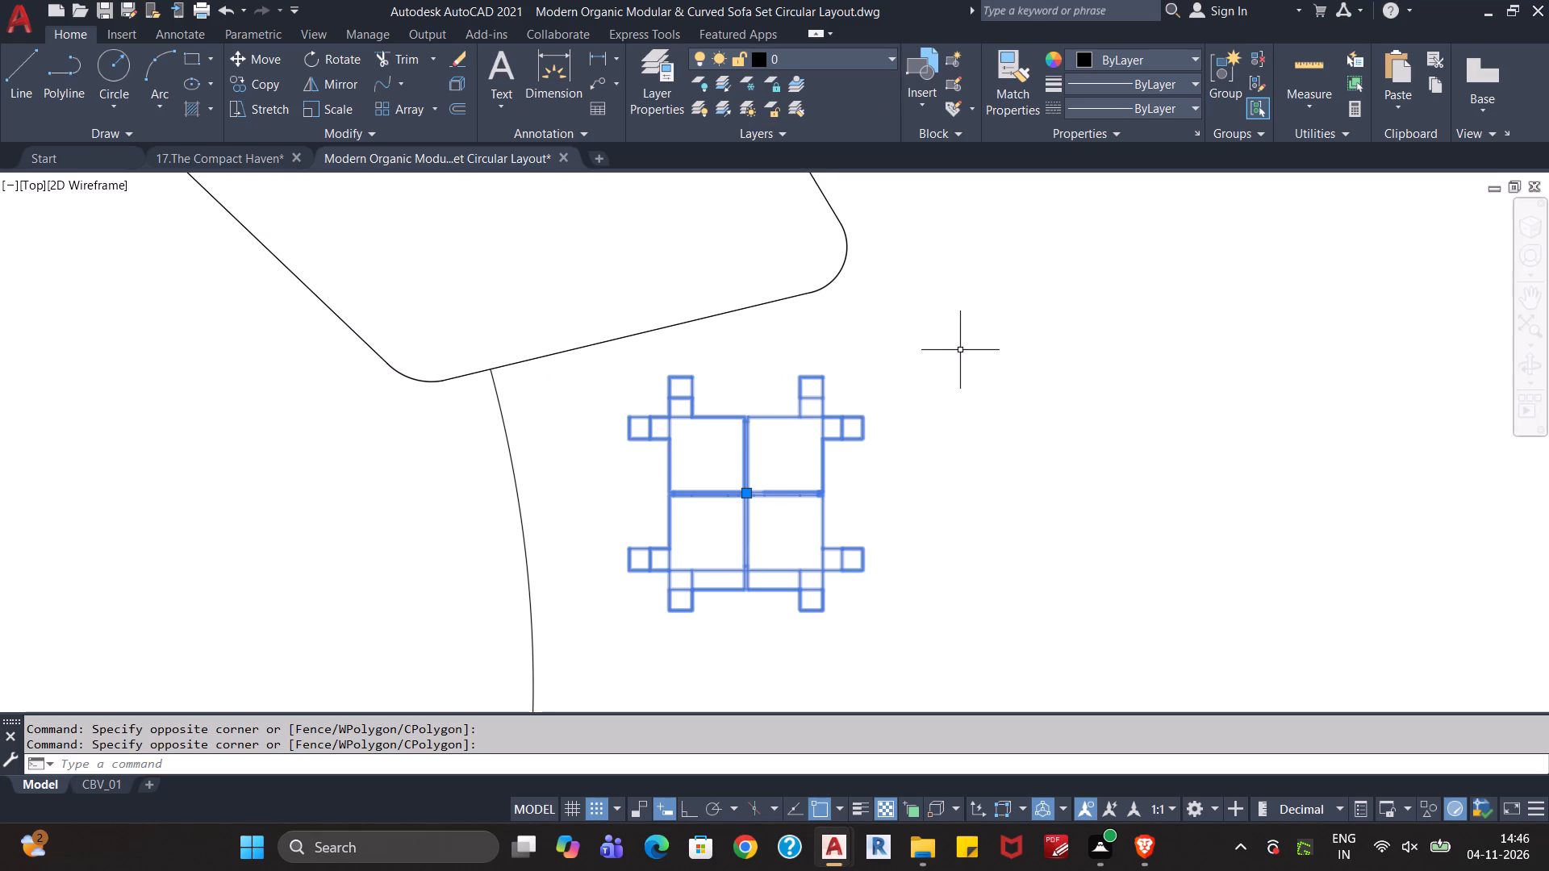
{"action": "left_click_drag", "start_coordinate": [958, 350], "coordinate": [840, 119]}
{"action": "left_click", "coordinate": [934, 275]}
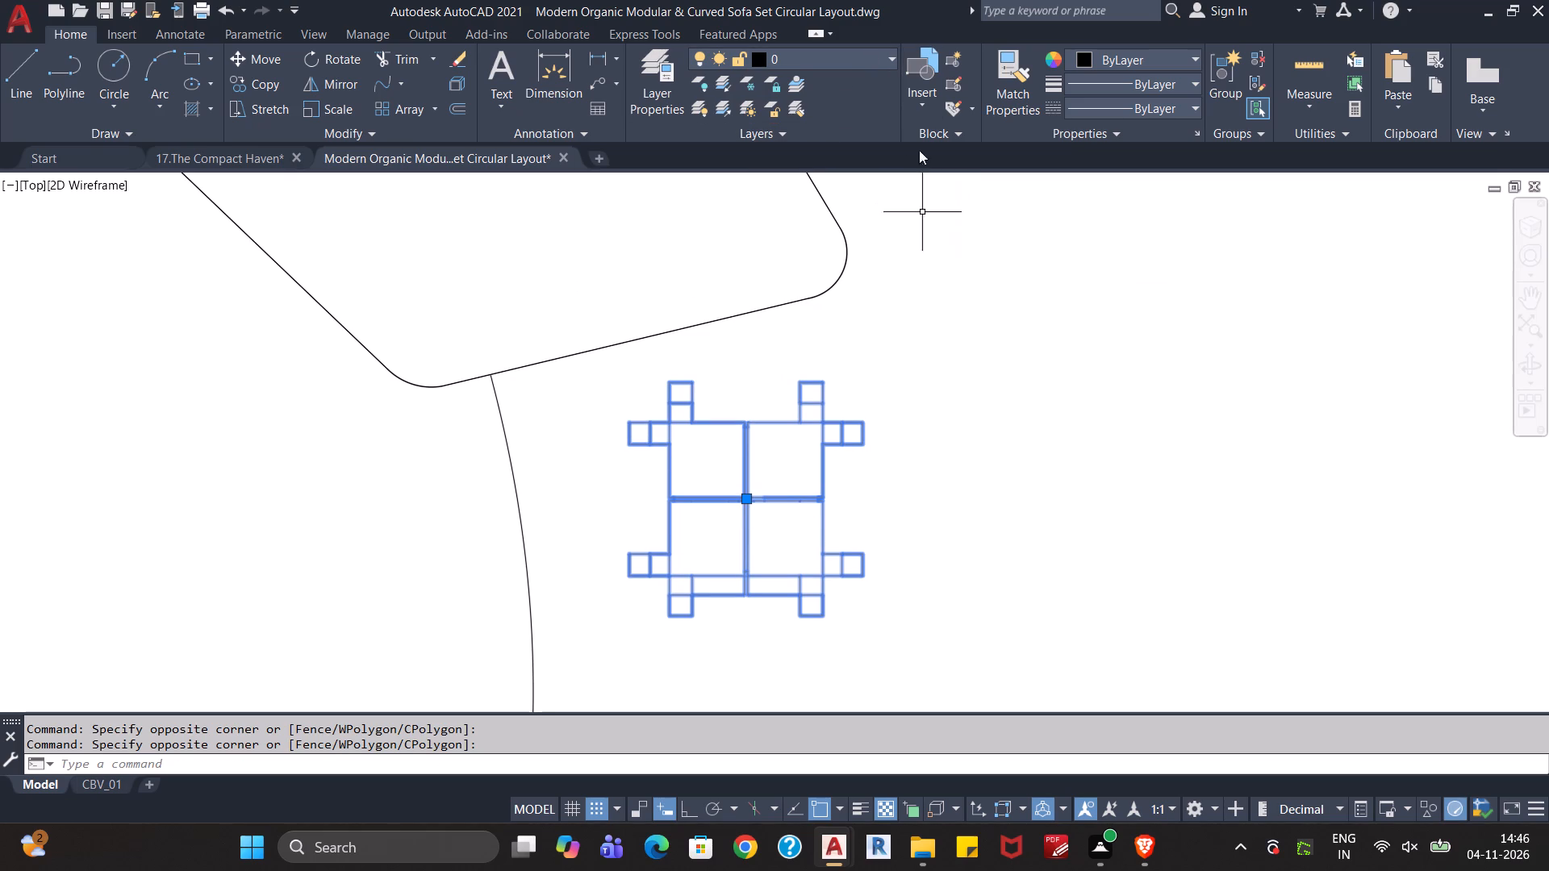
{"action": "left_click", "coordinate": [893, 65]}
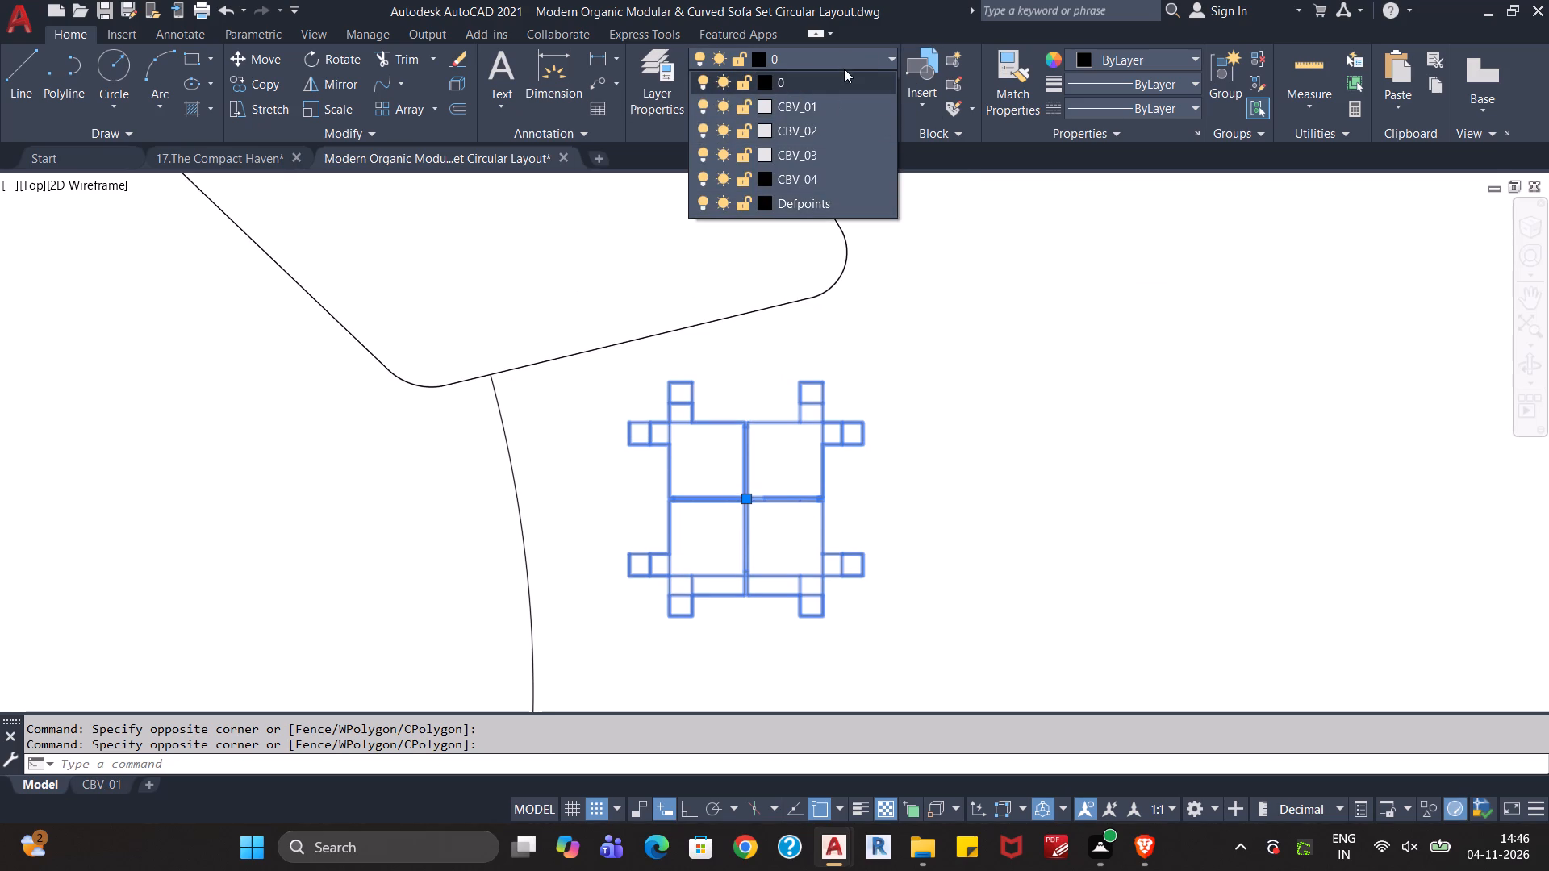
{"action": "left_click", "coordinate": [841, 83]}
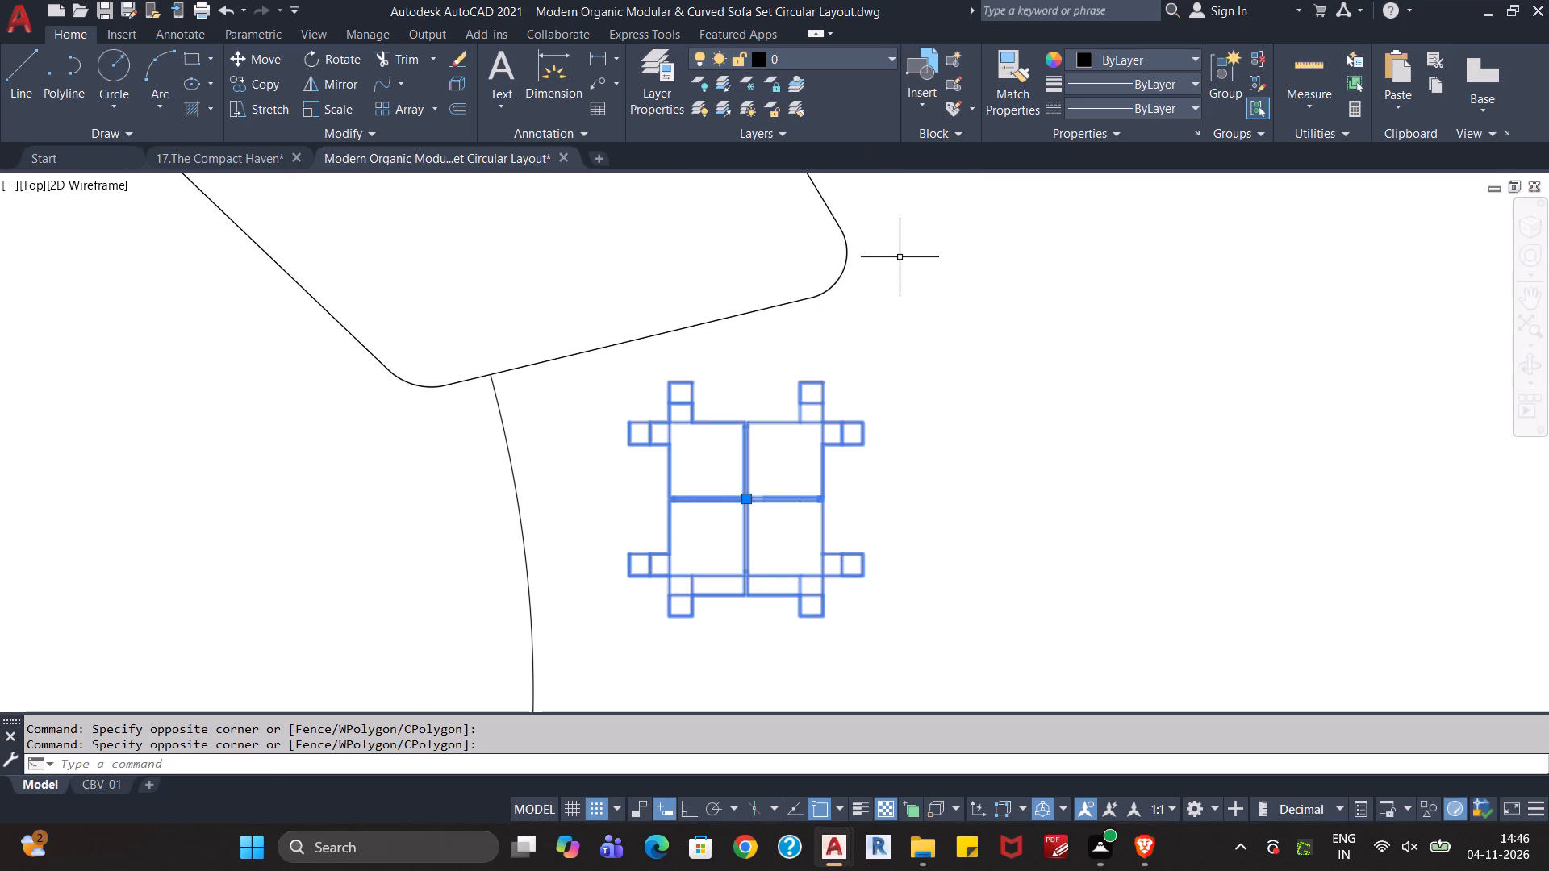
Edit the interlocking three-lobed table block CBV_01 beside the angular sofa, set all its geometry to layer 0 and colour ByLayer, and save the block changes.
{"action": "key", "text": "Escape"}
{"action": "key", "text": "Escape"}
{"action": "scroll", "coordinate": [884, 226], "scroll_direction": "down", "scroll_amount": 2}
{"action": "scroll", "coordinate": [895, 303], "scroll_direction": "down", "scroll_amount": 2}
{"action": "middle_click_drag", "start_coordinate": [899, 364], "coordinate": [854, 457]}
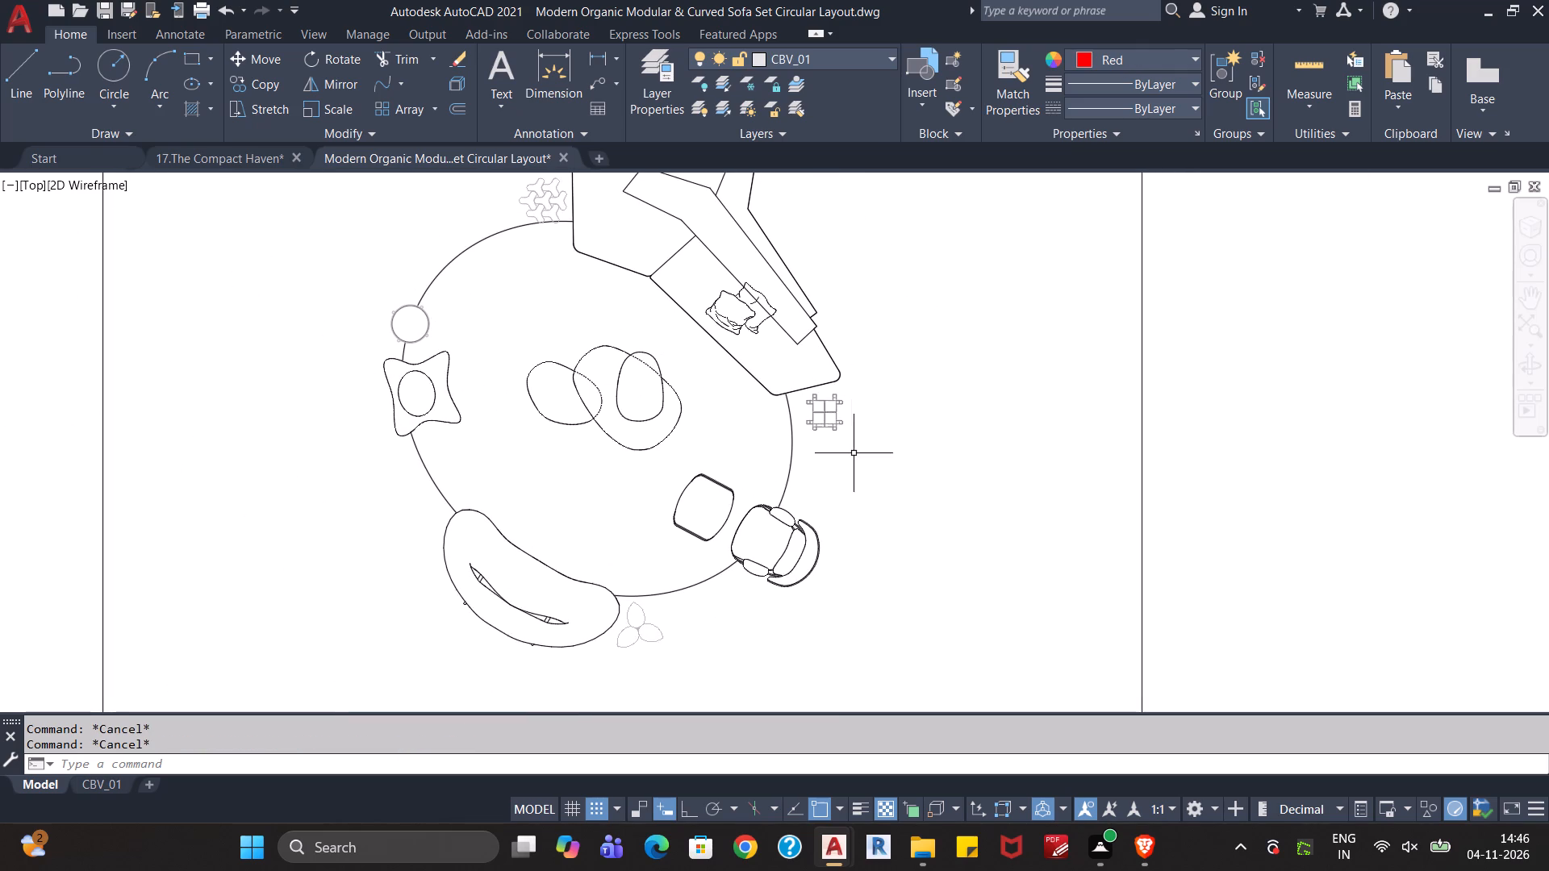
{"action": "scroll", "coordinate": [852, 436], "scroll_direction": "down", "scroll_amount": 1}
{"action": "scroll", "coordinate": [698, 330], "scroll_direction": "up", "scroll_amount": 2}
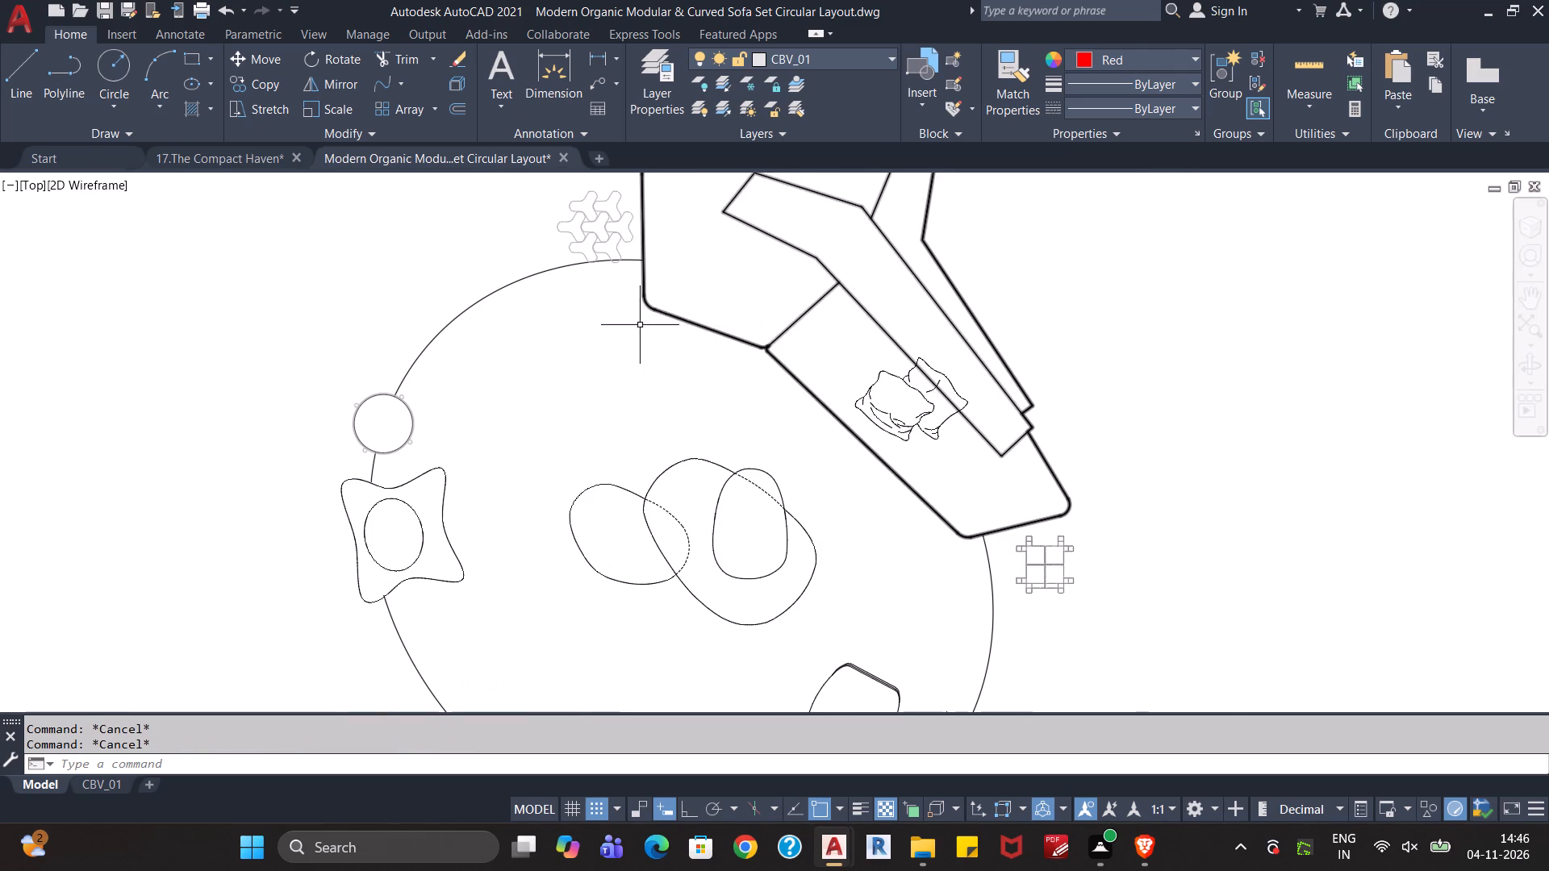
{"action": "middle_click_drag", "start_coordinate": [636, 326], "coordinate": [654, 473]}
{"action": "left_click", "coordinate": [648, 310]}
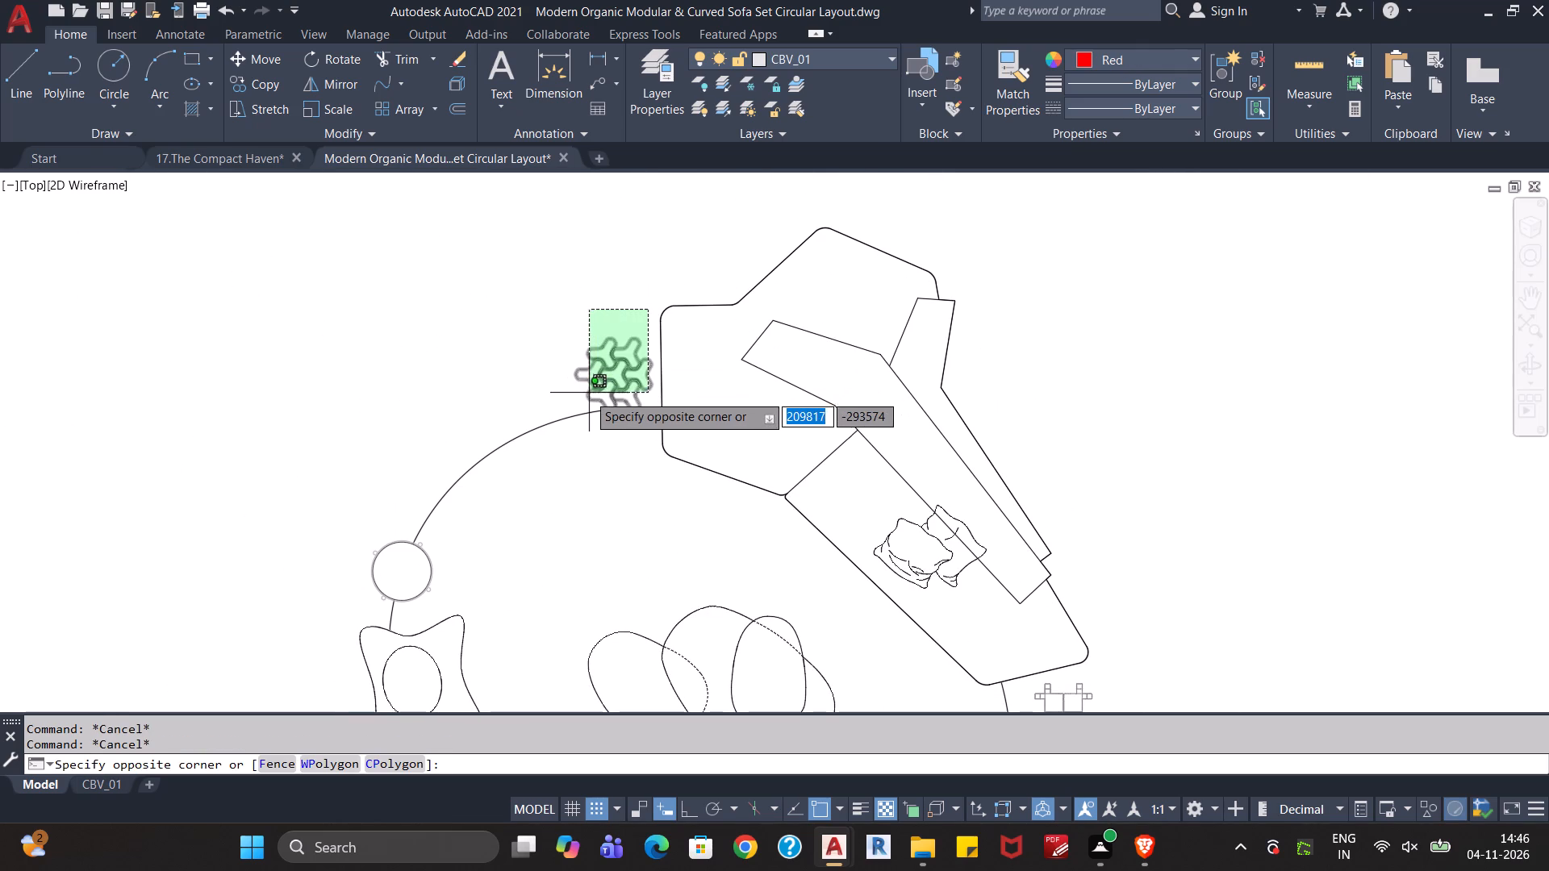
{"action": "left_click", "coordinate": [585, 396]}
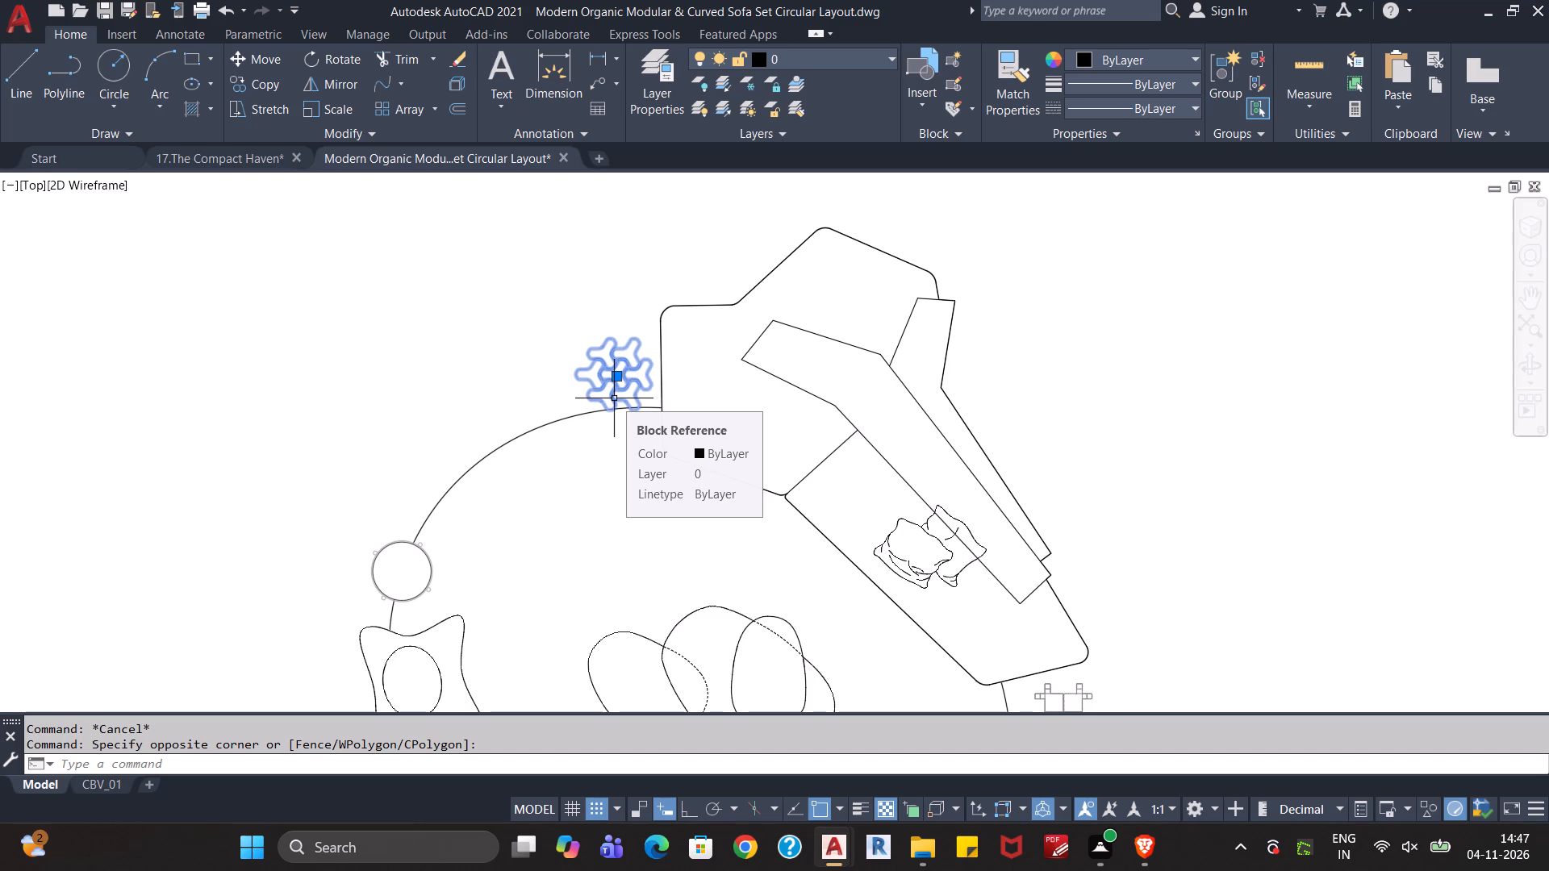
{"action": "triple_click", "coordinate": [614, 398]}
{"action": "left_click", "coordinate": [754, 550]}
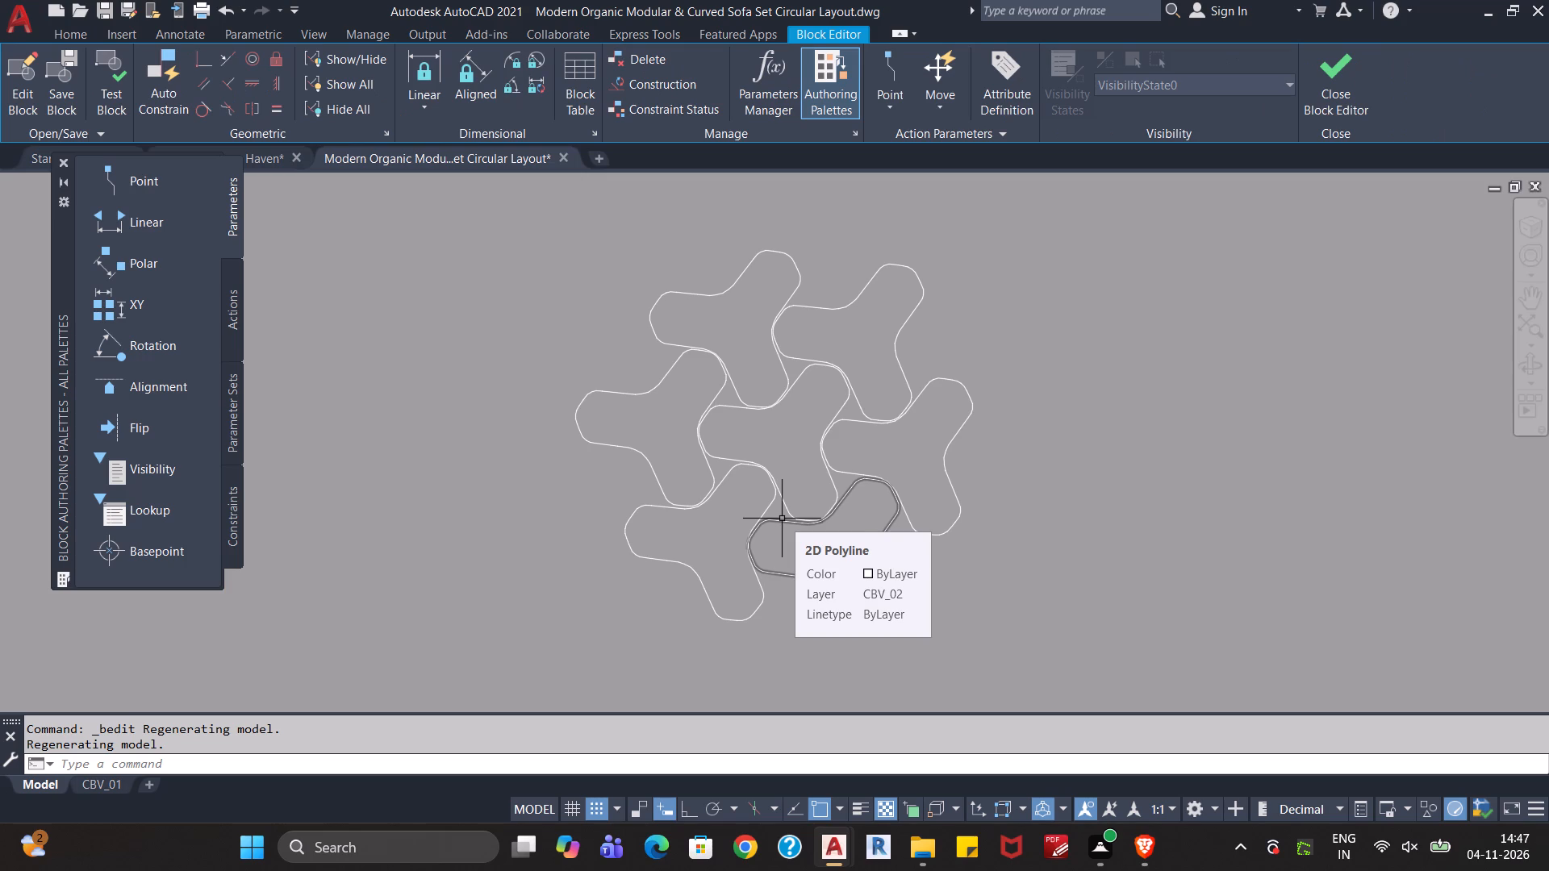
{"action": "key", "text": "ctrl+a"}
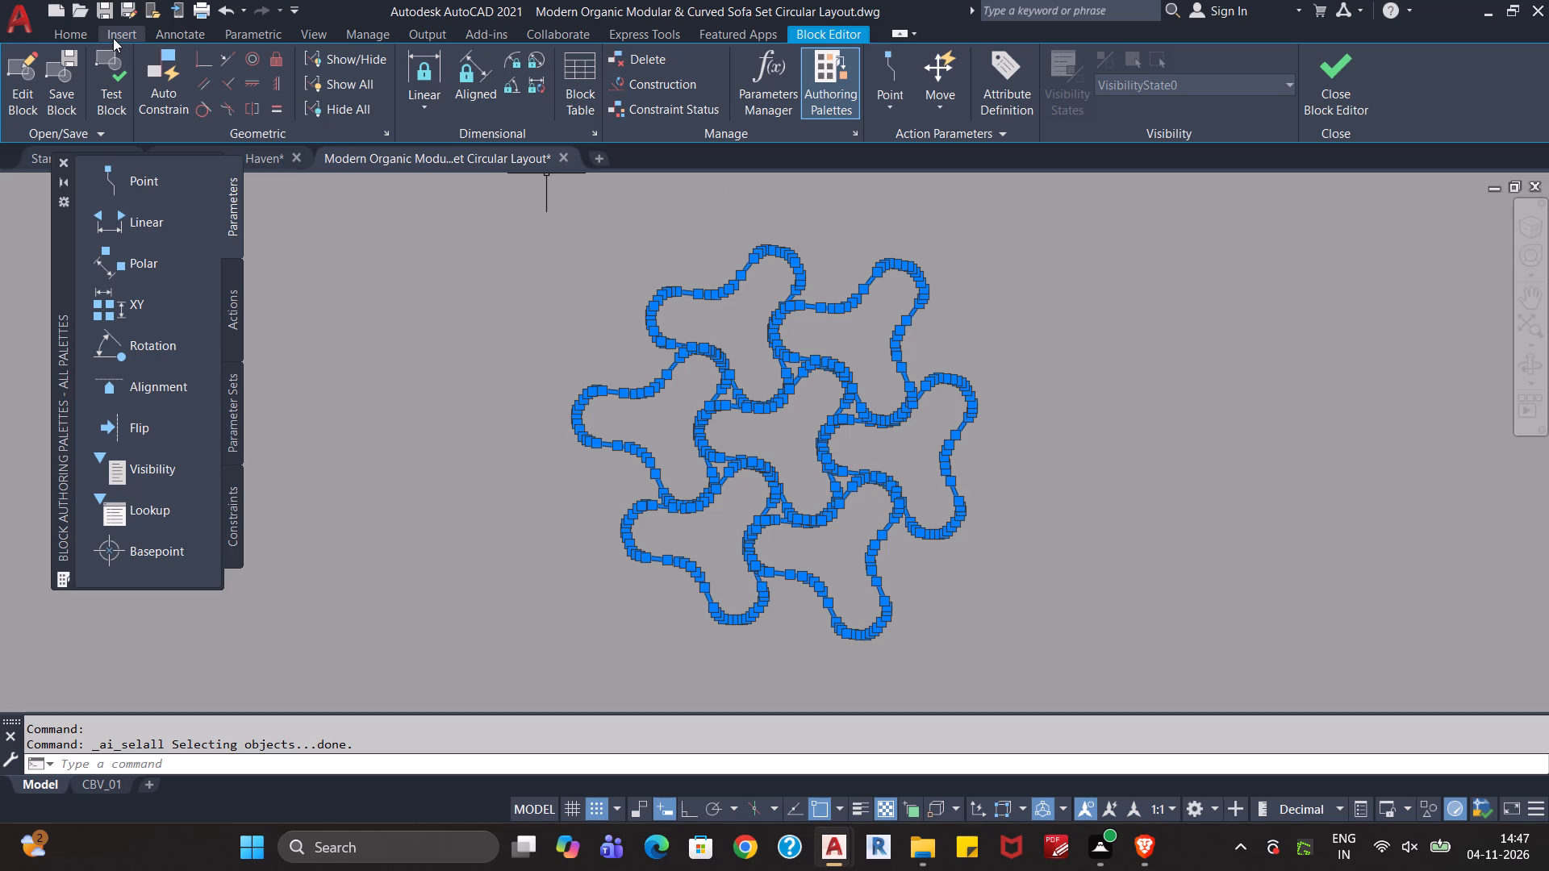
{"action": "left_click", "coordinate": [77, 35]}
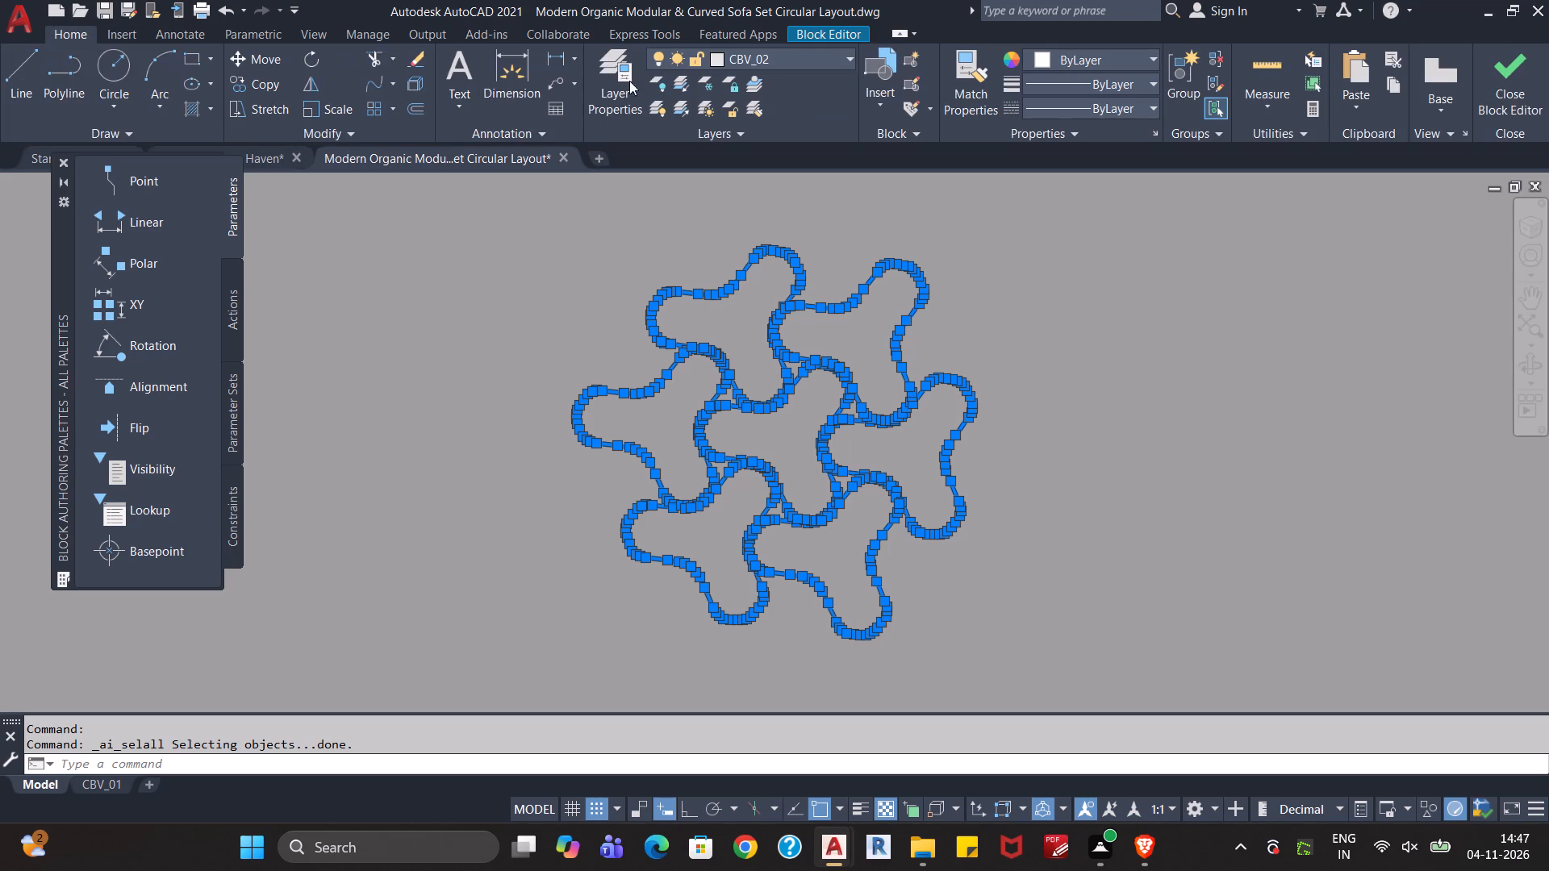
{"action": "left_click", "coordinate": [796, 57]}
{"action": "left_click", "coordinate": [807, 83]}
{"action": "left_click", "coordinate": [1092, 62]}
{"action": "left_click", "coordinate": [1092, 81]}
{"action": "left_click", "coordinate": [1519, 81]}
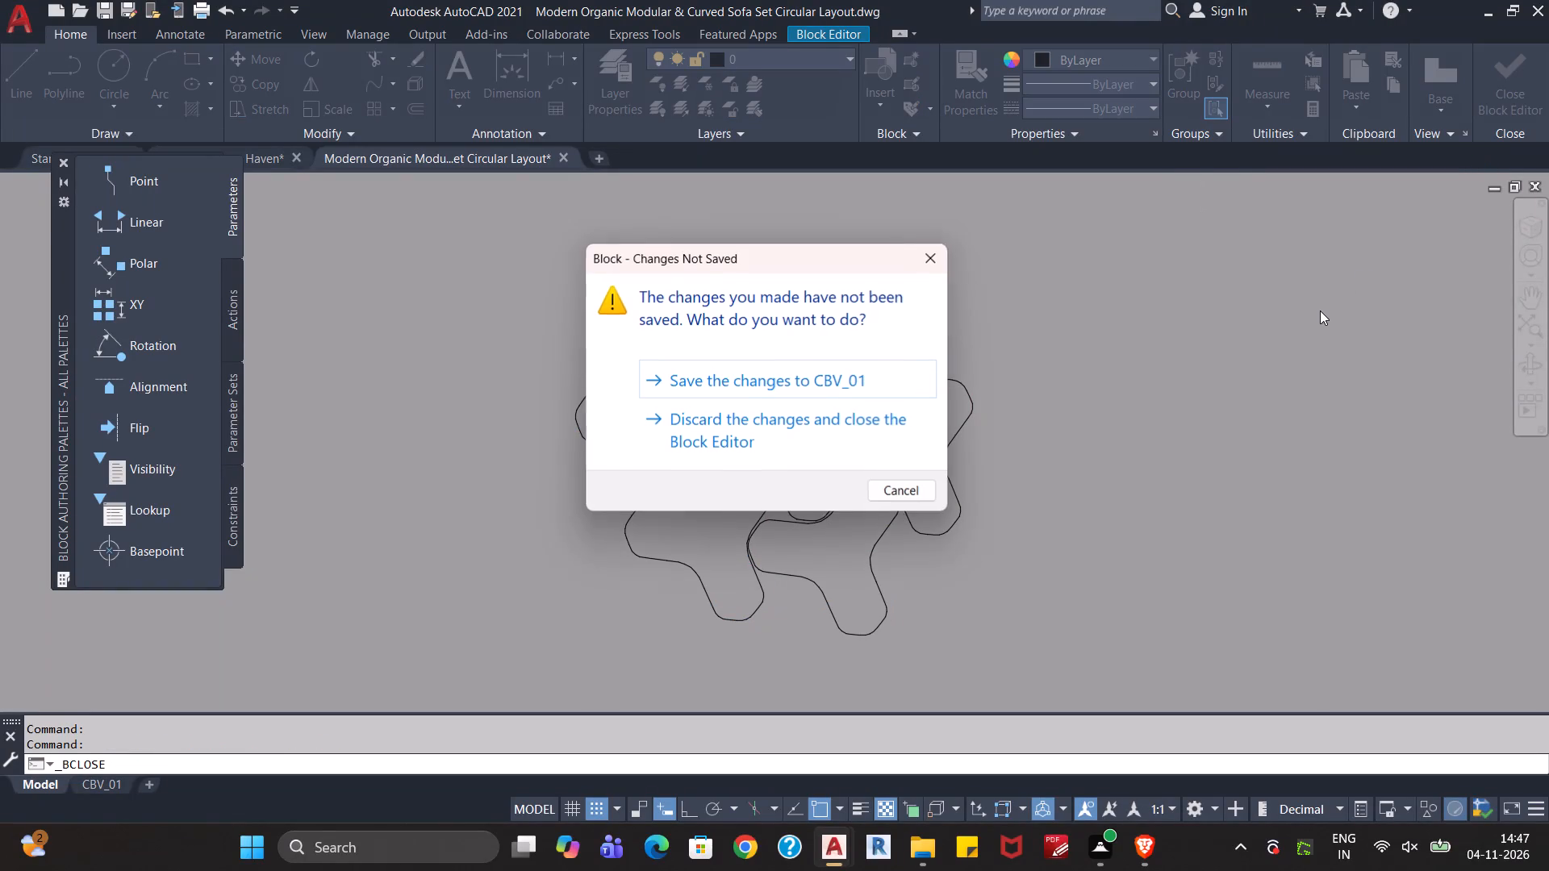
{"action": "left_click", "coordinate": [908, 372]}
Edit the four-panel square side table's block CBV_09, set all its geometry to layer 0 and colour ByLayer, and save the block changes.
{"action": "scroll", "coordinate": [1057, 355], "scroll_direction": "down", "scroll_amount": 2}
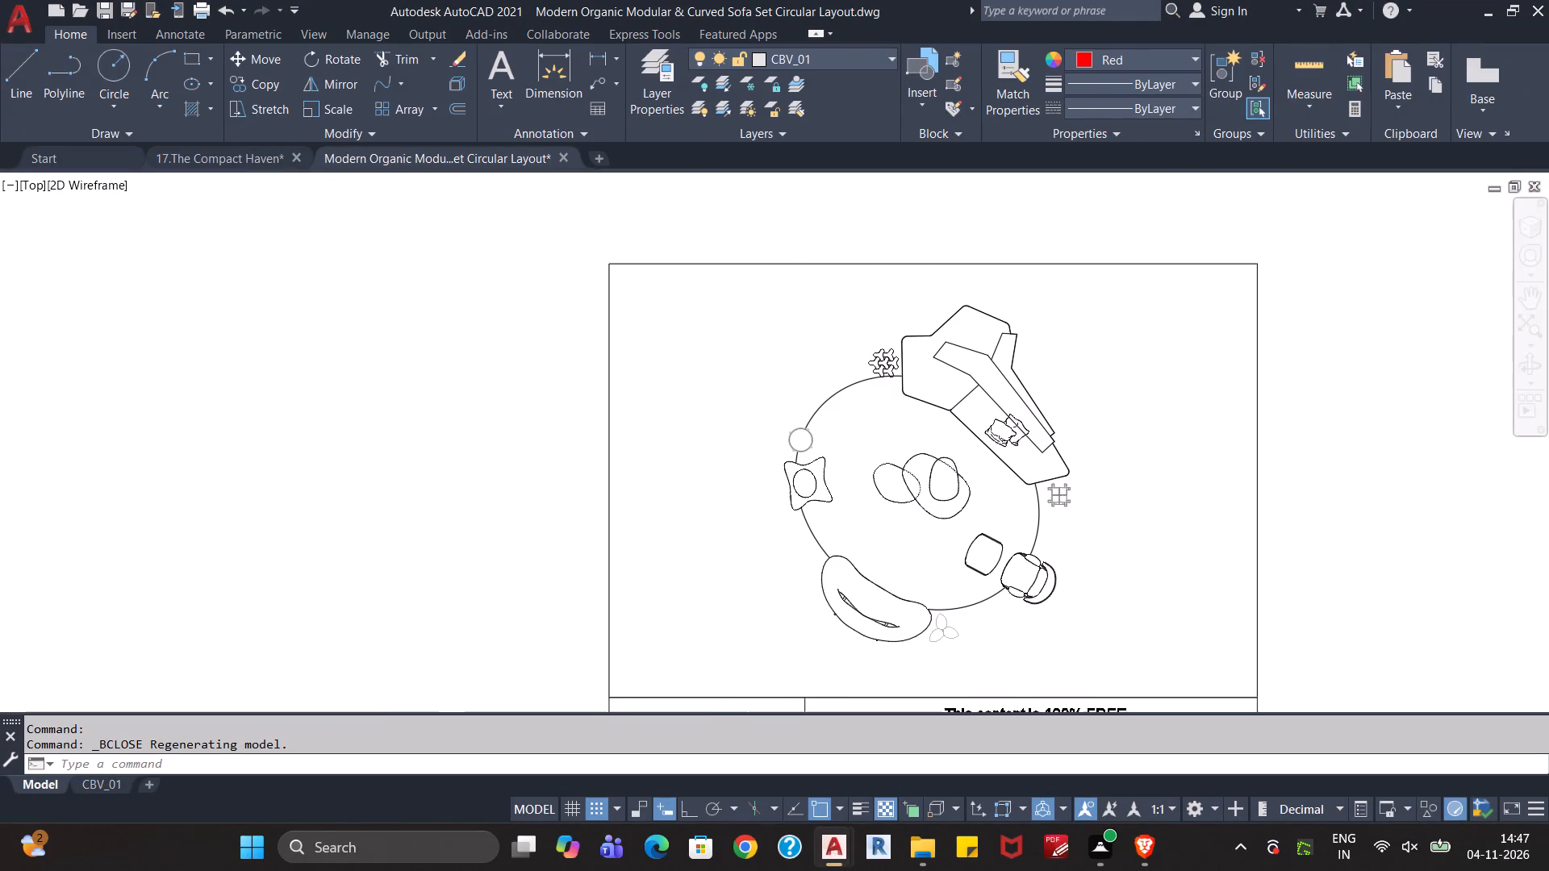
{"action": "scroll", "coordinate": [1059, 487], "scroll_direction": "up", "scroll_amount": 2}
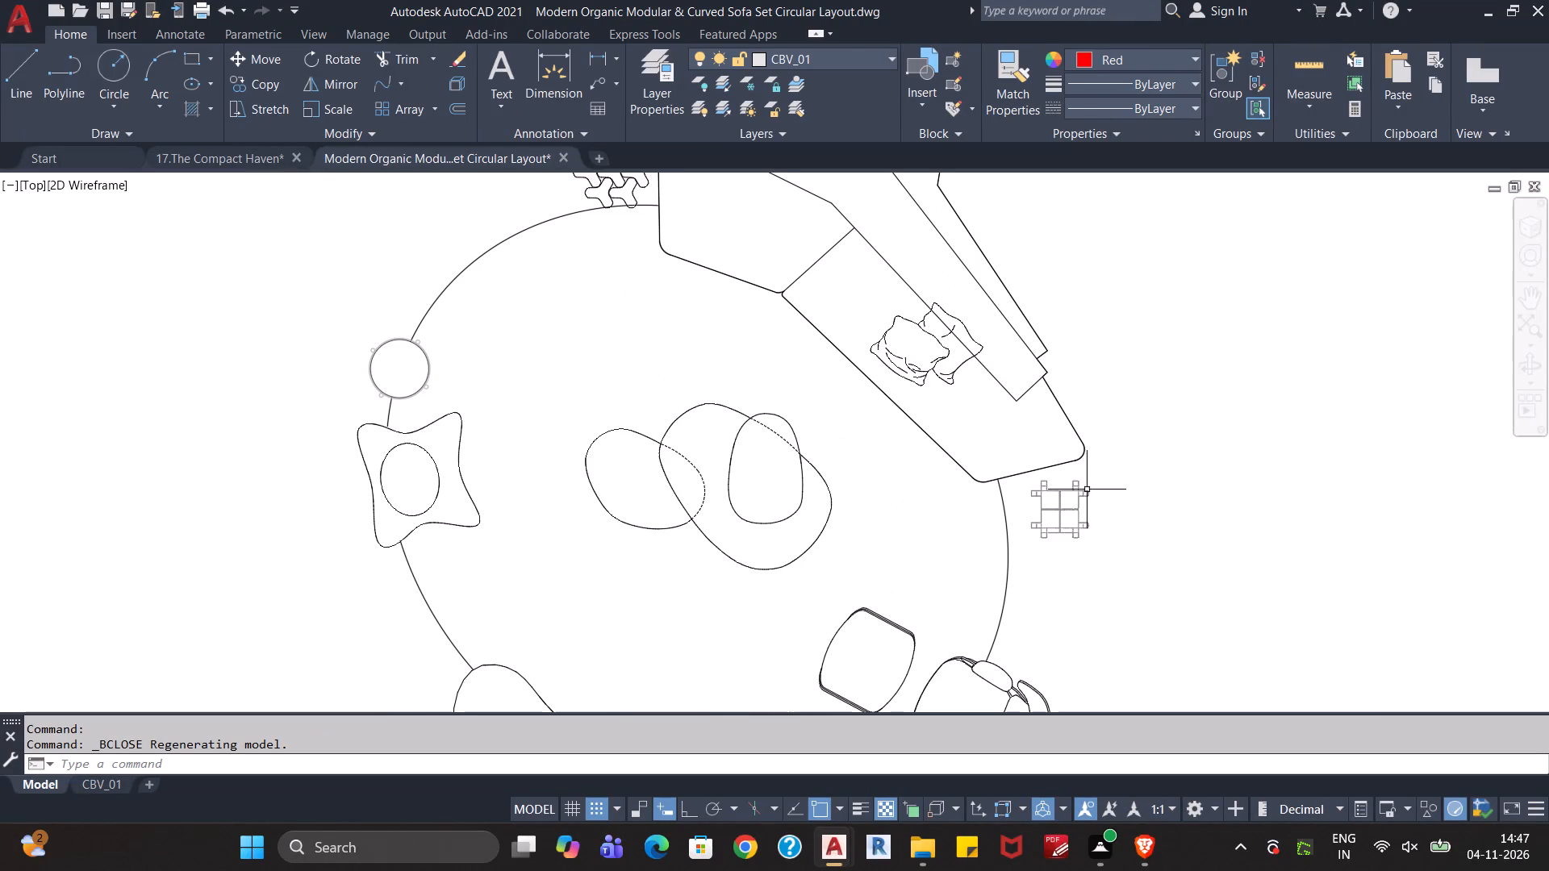
{"action": "double_click", "coordinate": [1080, 487]}
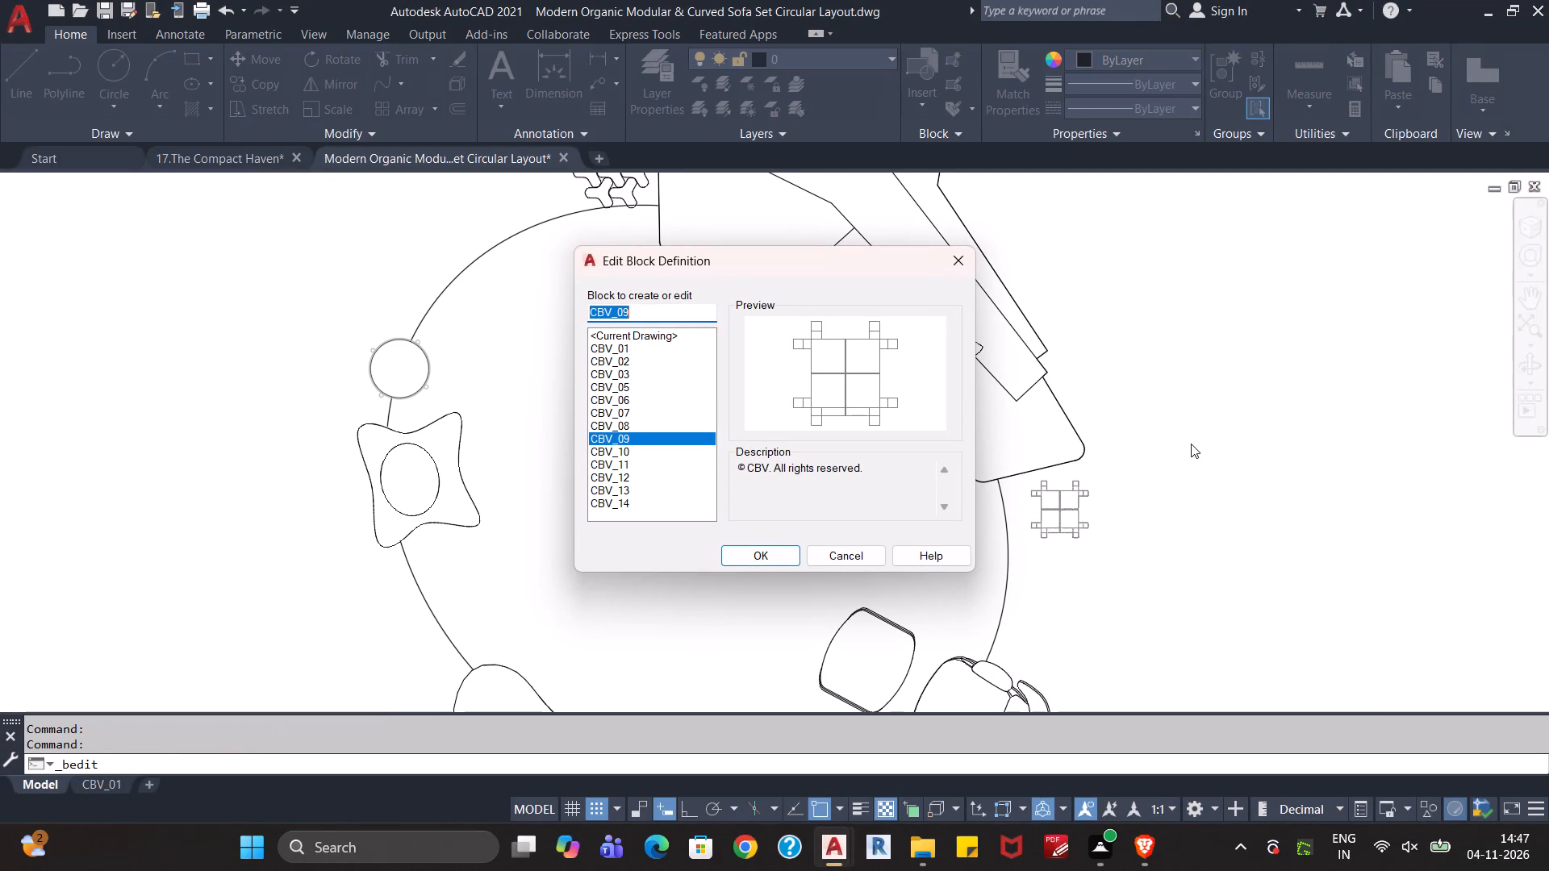
{"action": "left_click", "coordinate": [769, 552]}
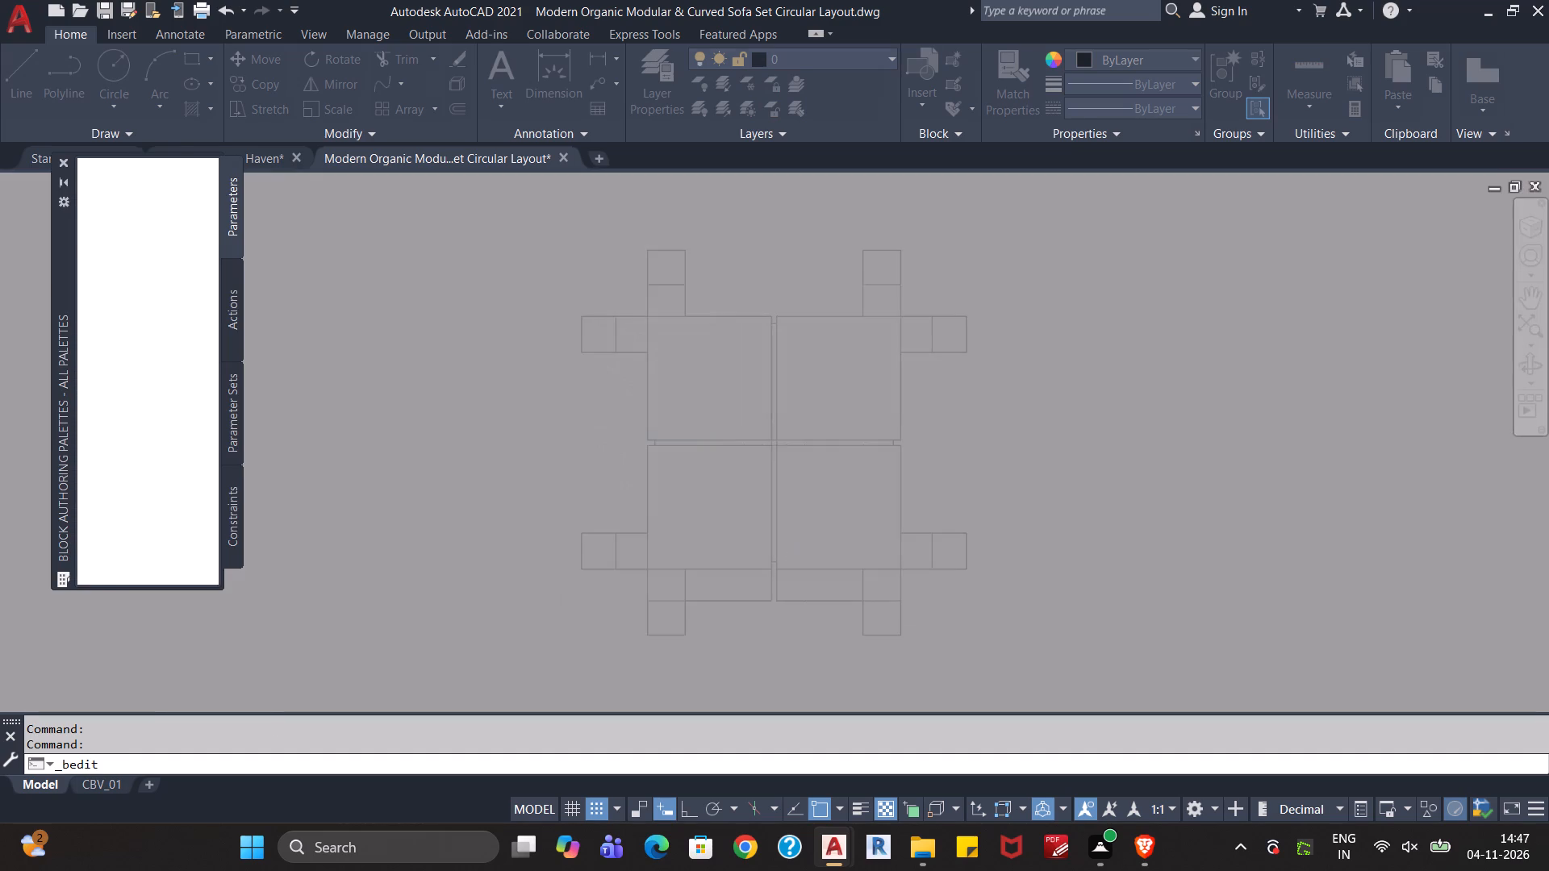
{"action": "key", "text": "ctrl+a"}
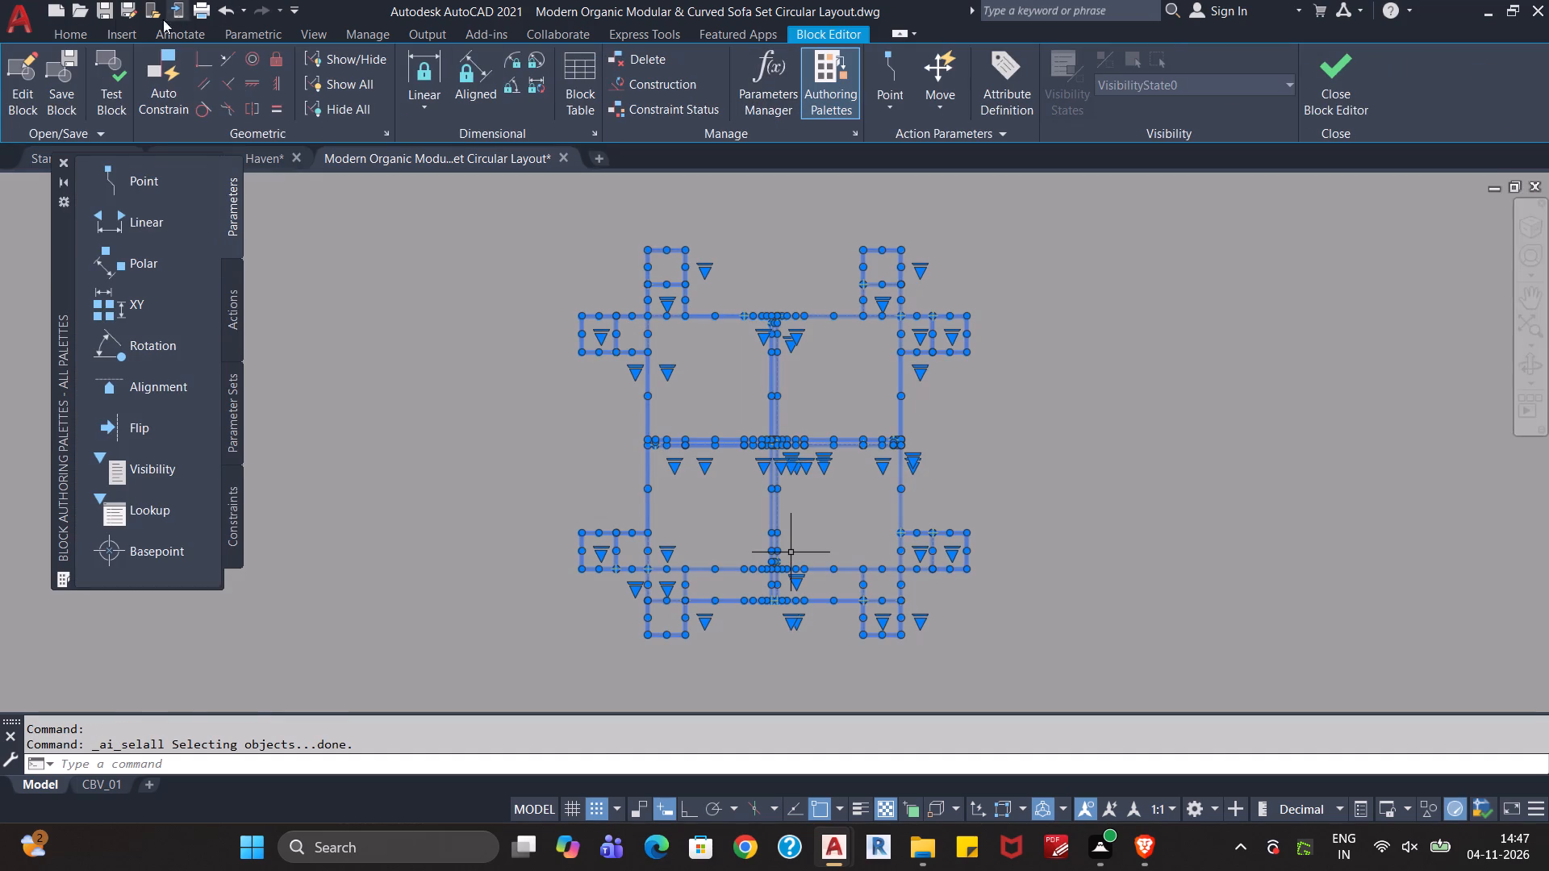
{"action": "left_click", "coordinate": [88, 35]}
{"action": "left_click", "coordinate": [830, 64]}
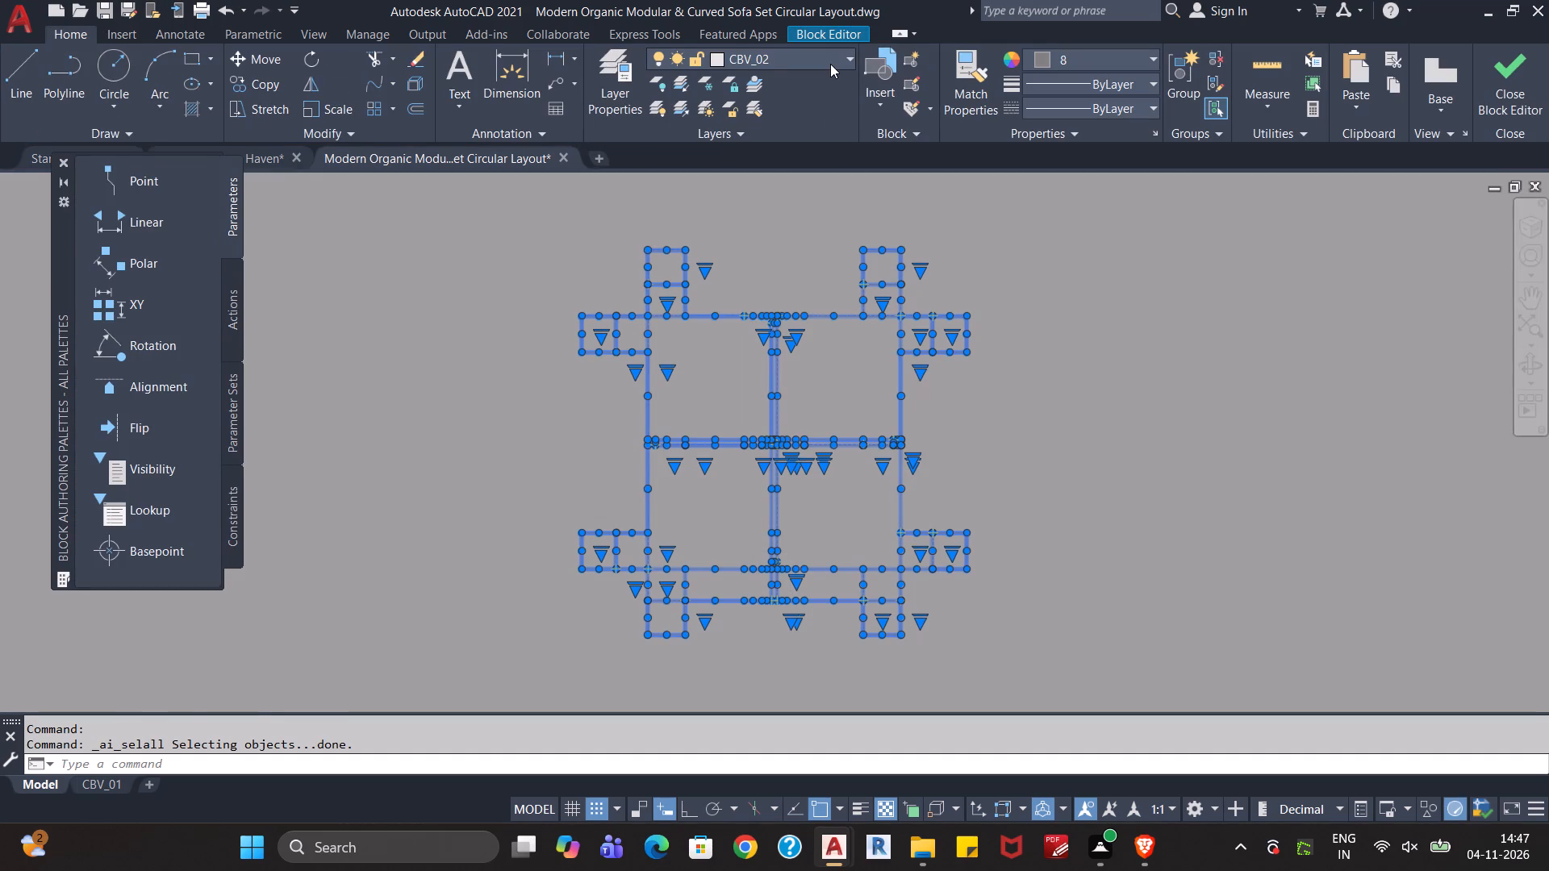
{"action": "left_click", "coordinate": [820, 80]}
{"action": "left_click", "coordinate": [1088, 59]}
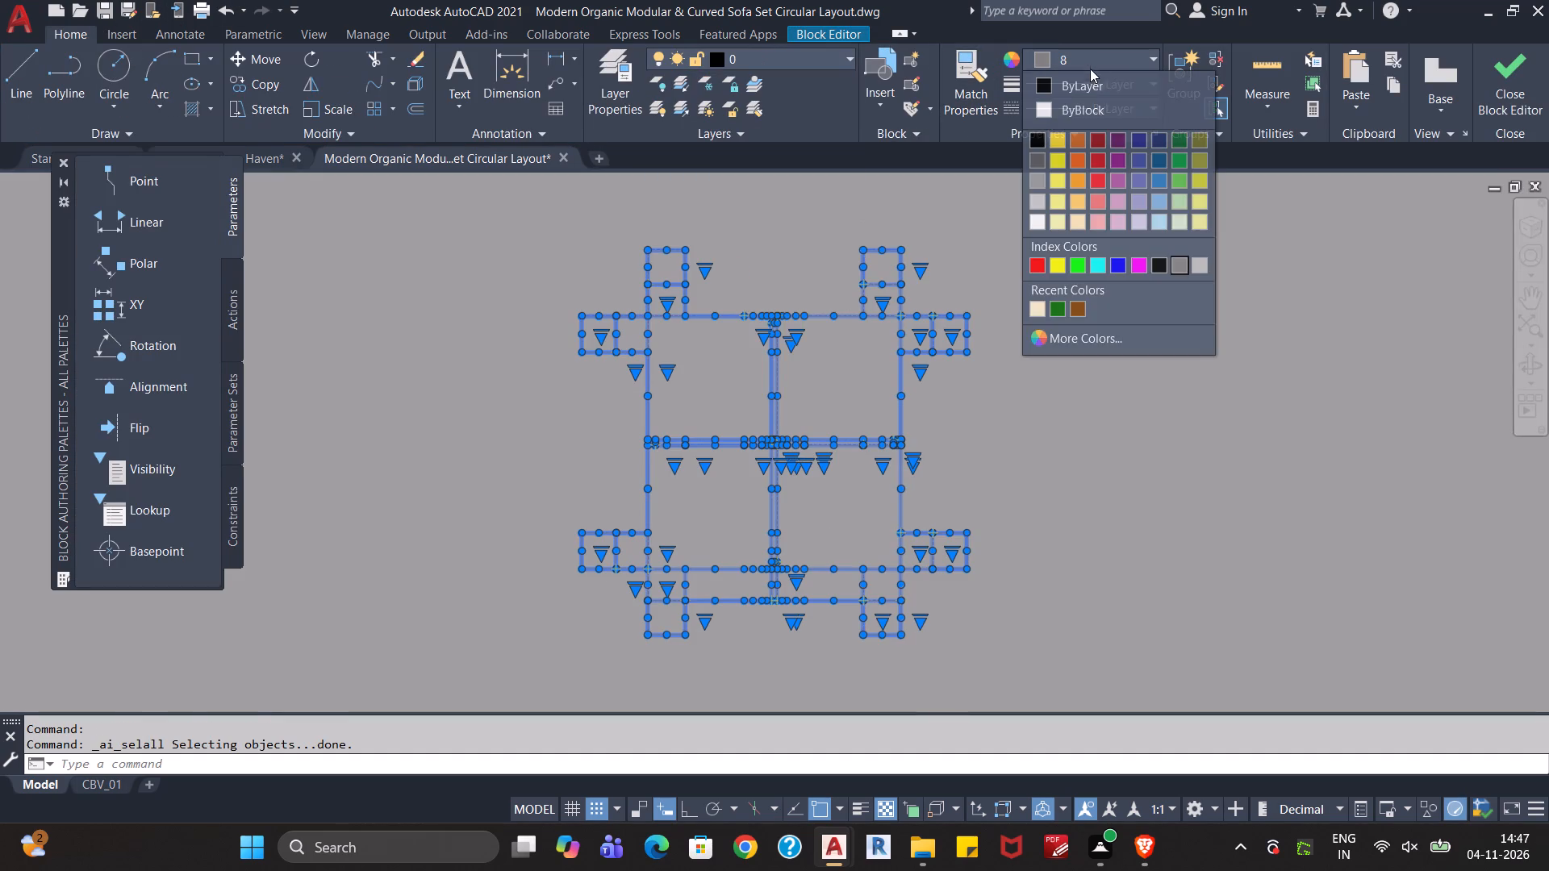
{"action": "left_click", "coordinate": [1096, 82]}
{"action": "left_click", "coordinate": [1513, 65]}
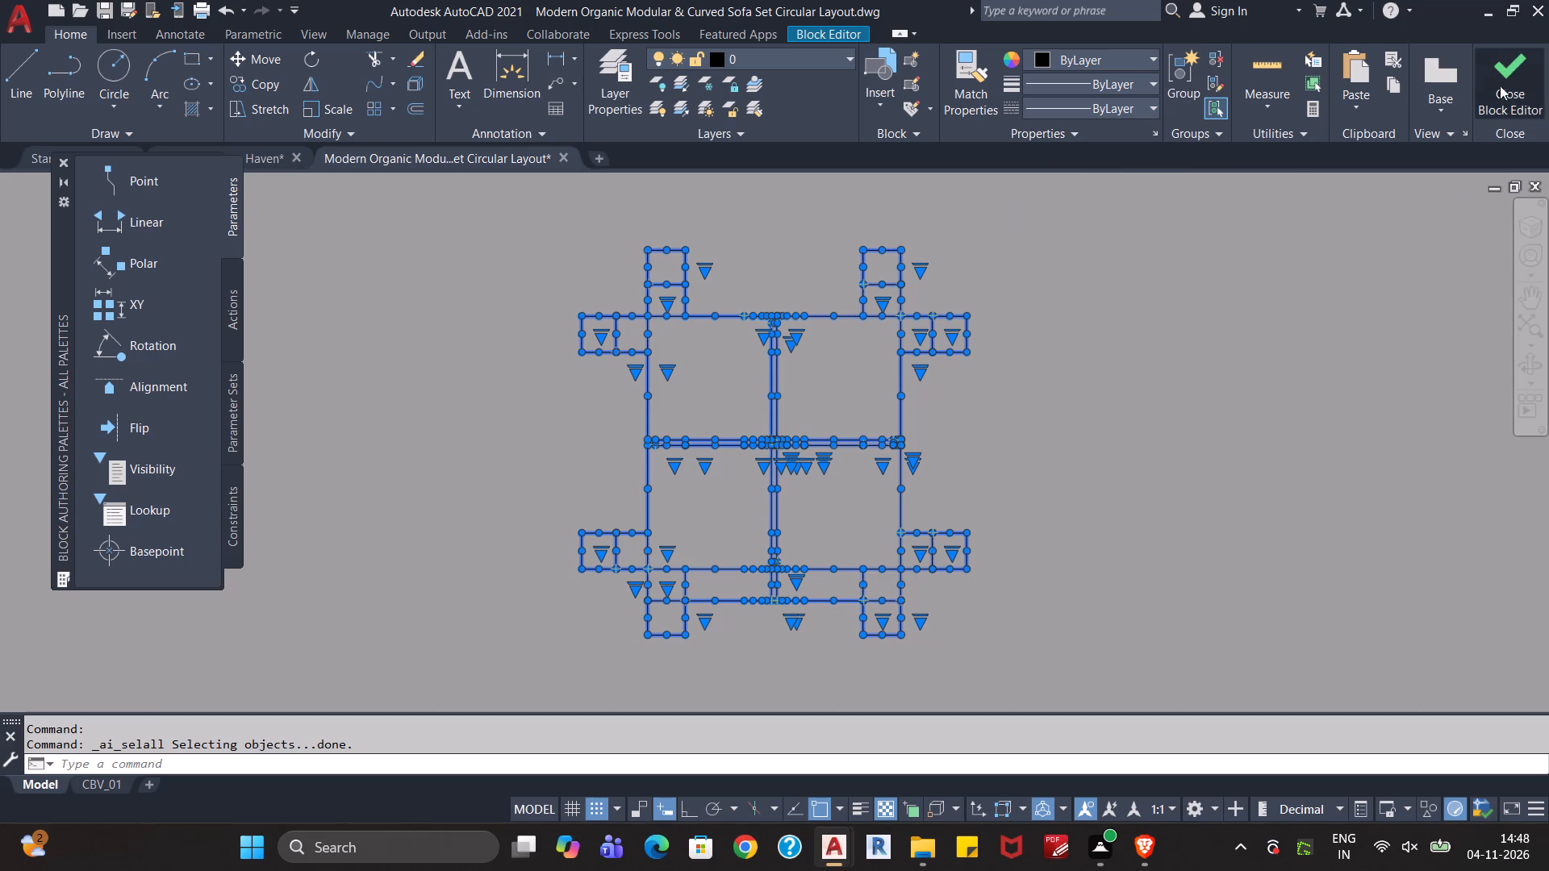
{"action": "left_click", "coordinate": [883, 371]}
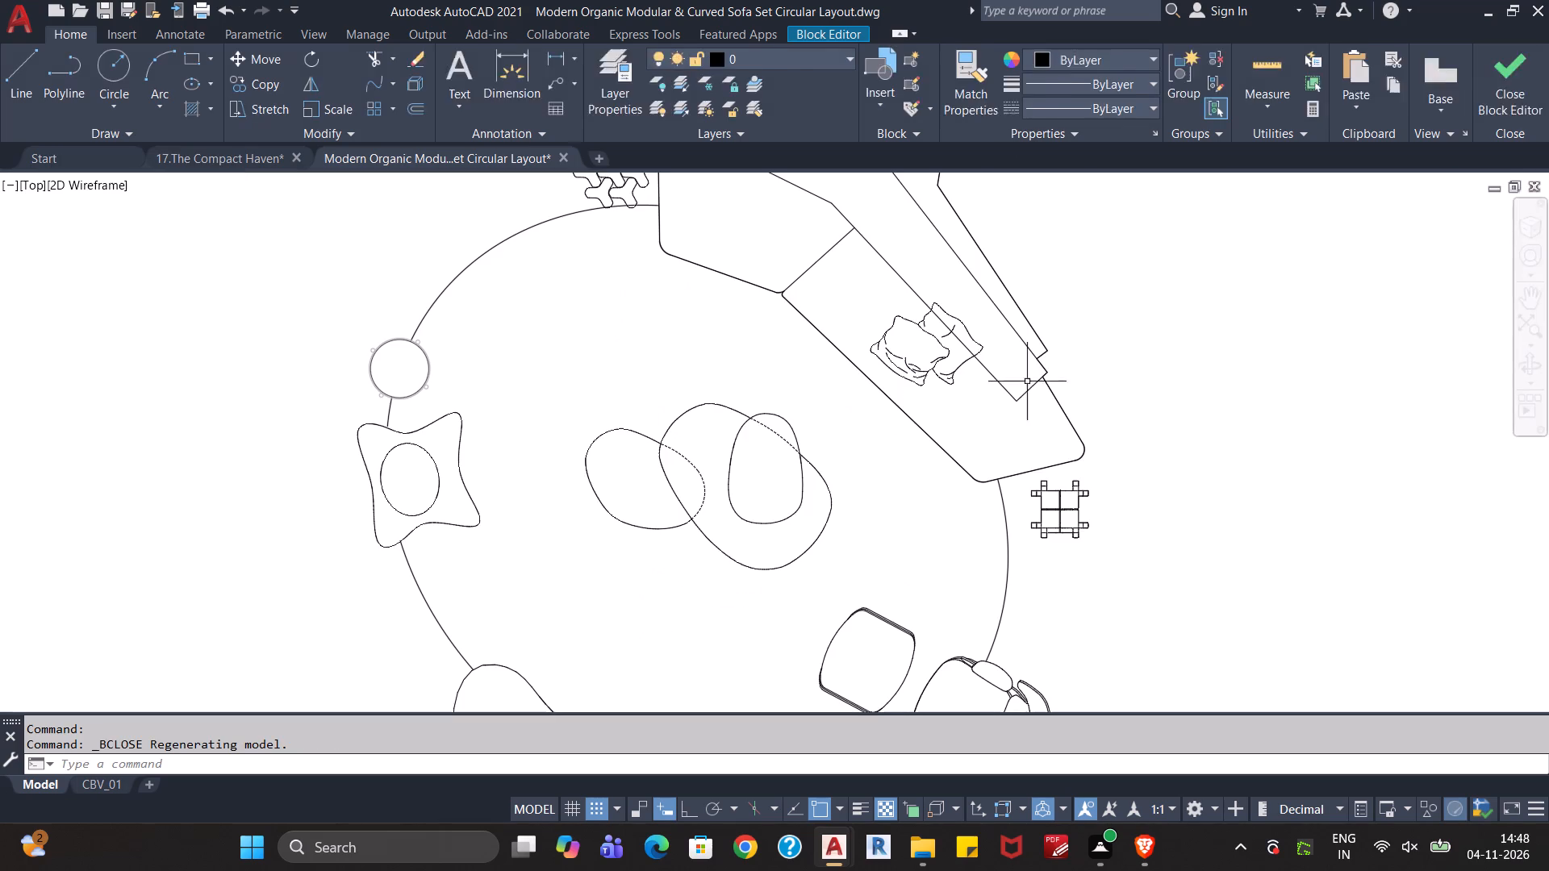
Edit the three-leaf plant block CBV_03 beside the curved sofa, set all its geometry to green 19,103,52 and layer 0, and save the block changes.
{"action": "scroll", "coordinate": [1089, 366], "scroll_direction": "down", "scroll_amount": 1}
{"action": "scroll", "coordinate": [1181, 423], "scroll_direction": "down", "scroll_amount": 1}
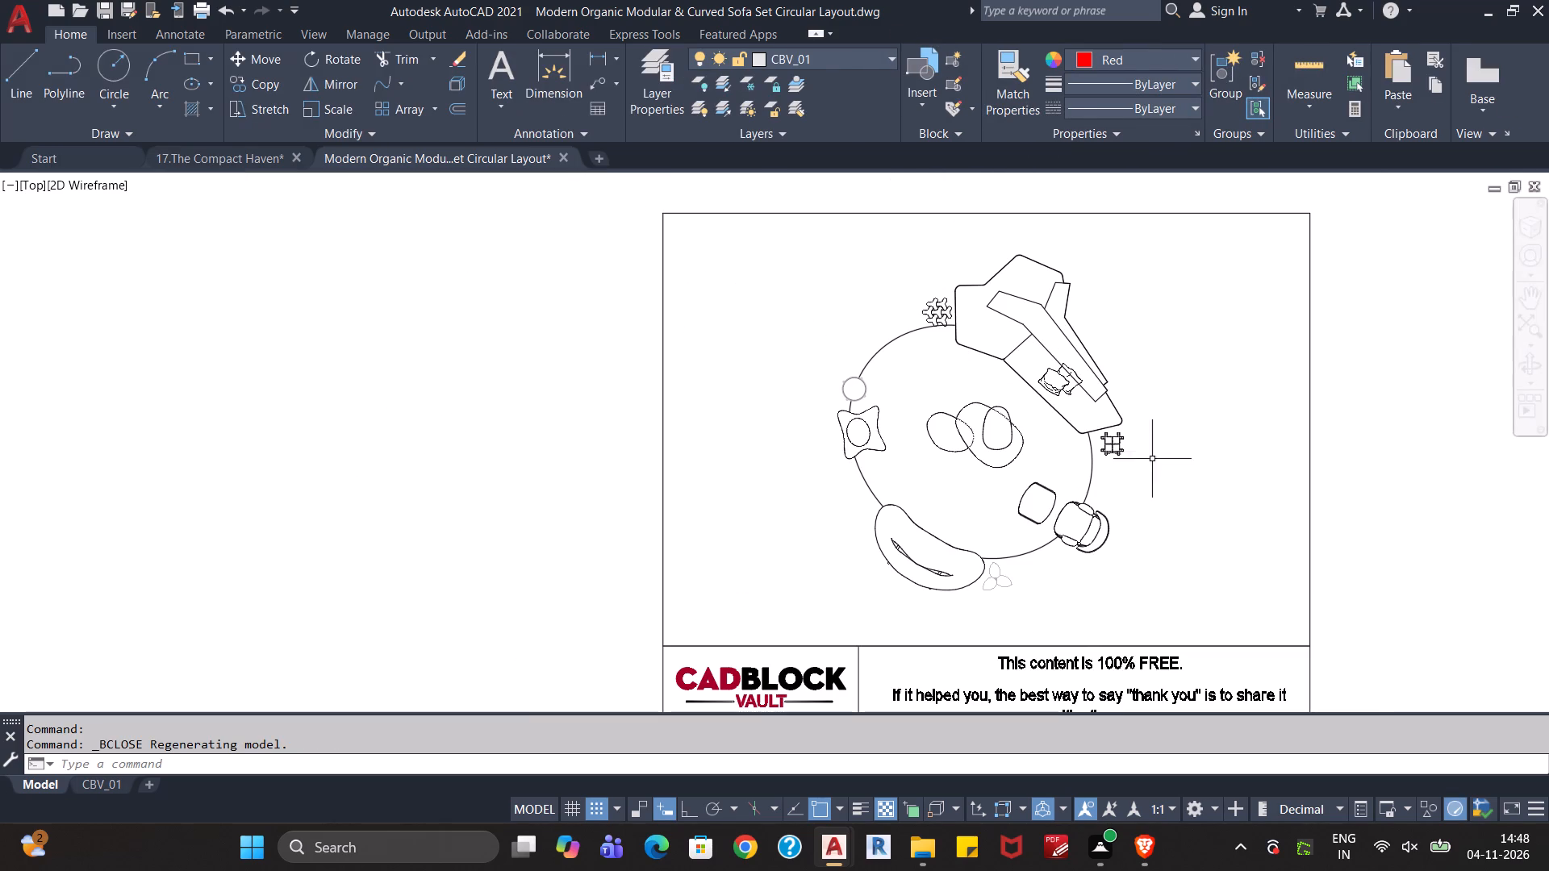
{"action": "scroll", "coordinate": [1019, 573], "scroll_direction": "up", "scroll_amount": 3}
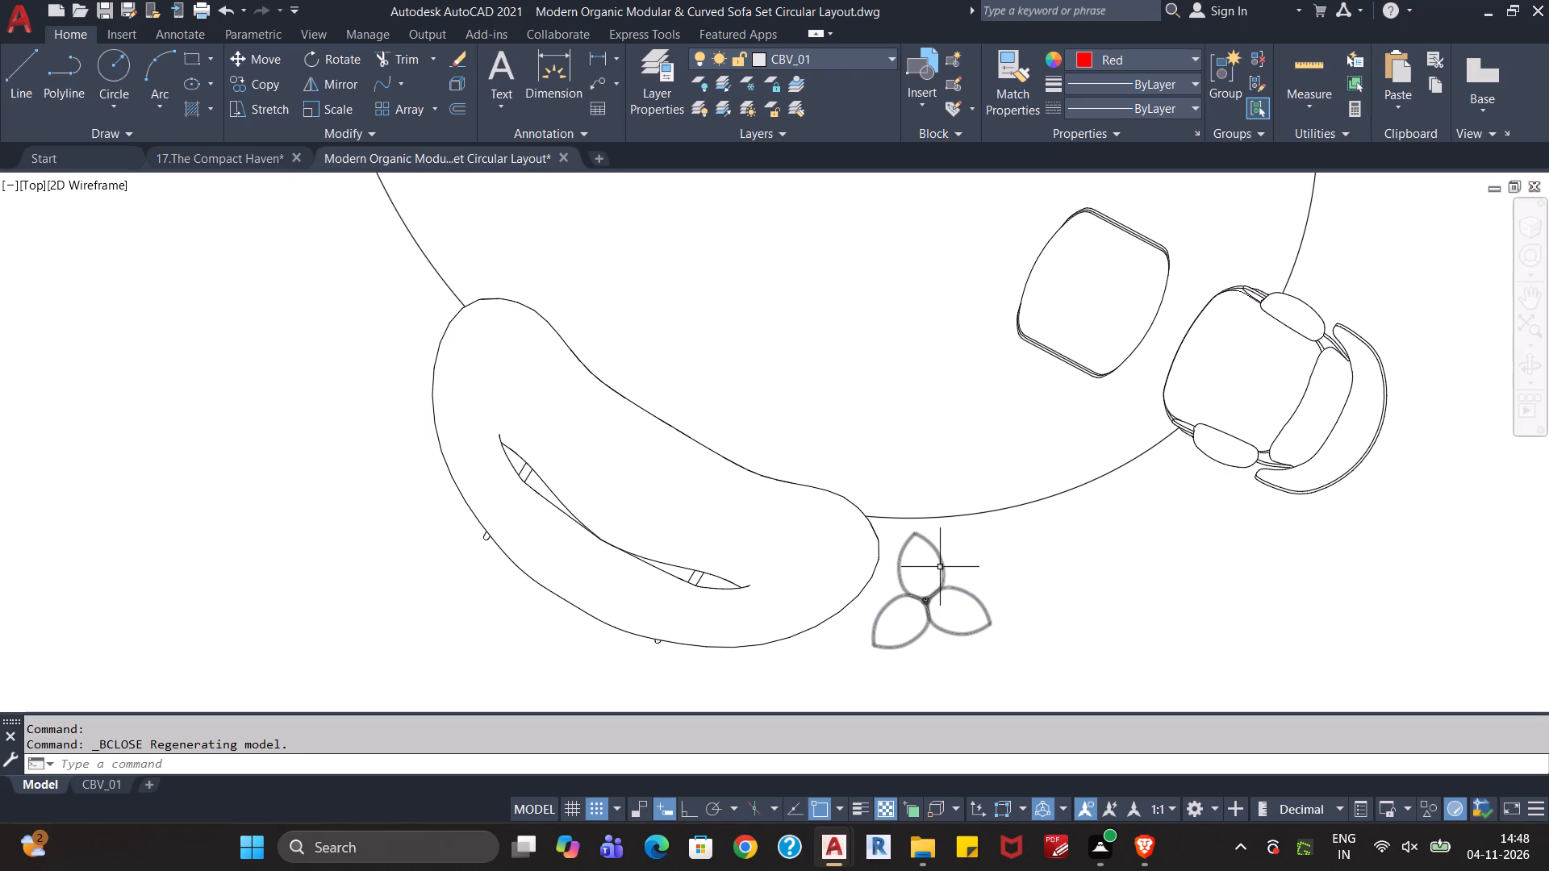
{"action": "double_click", "coordinate": [940, 566]}
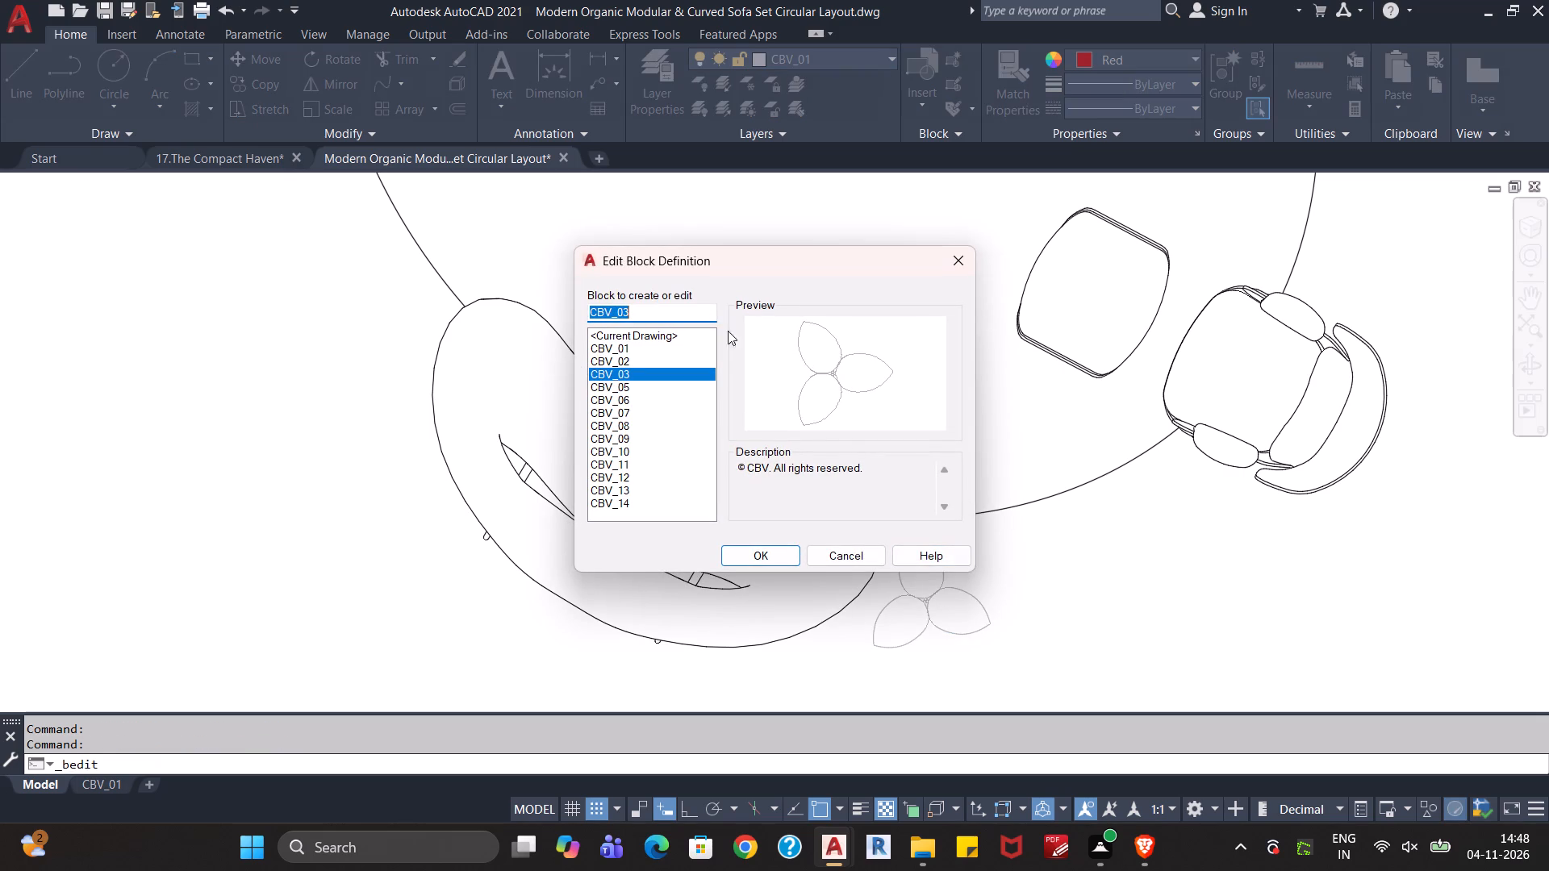
{"action": "left_click", "coordinate": [758, 551]}
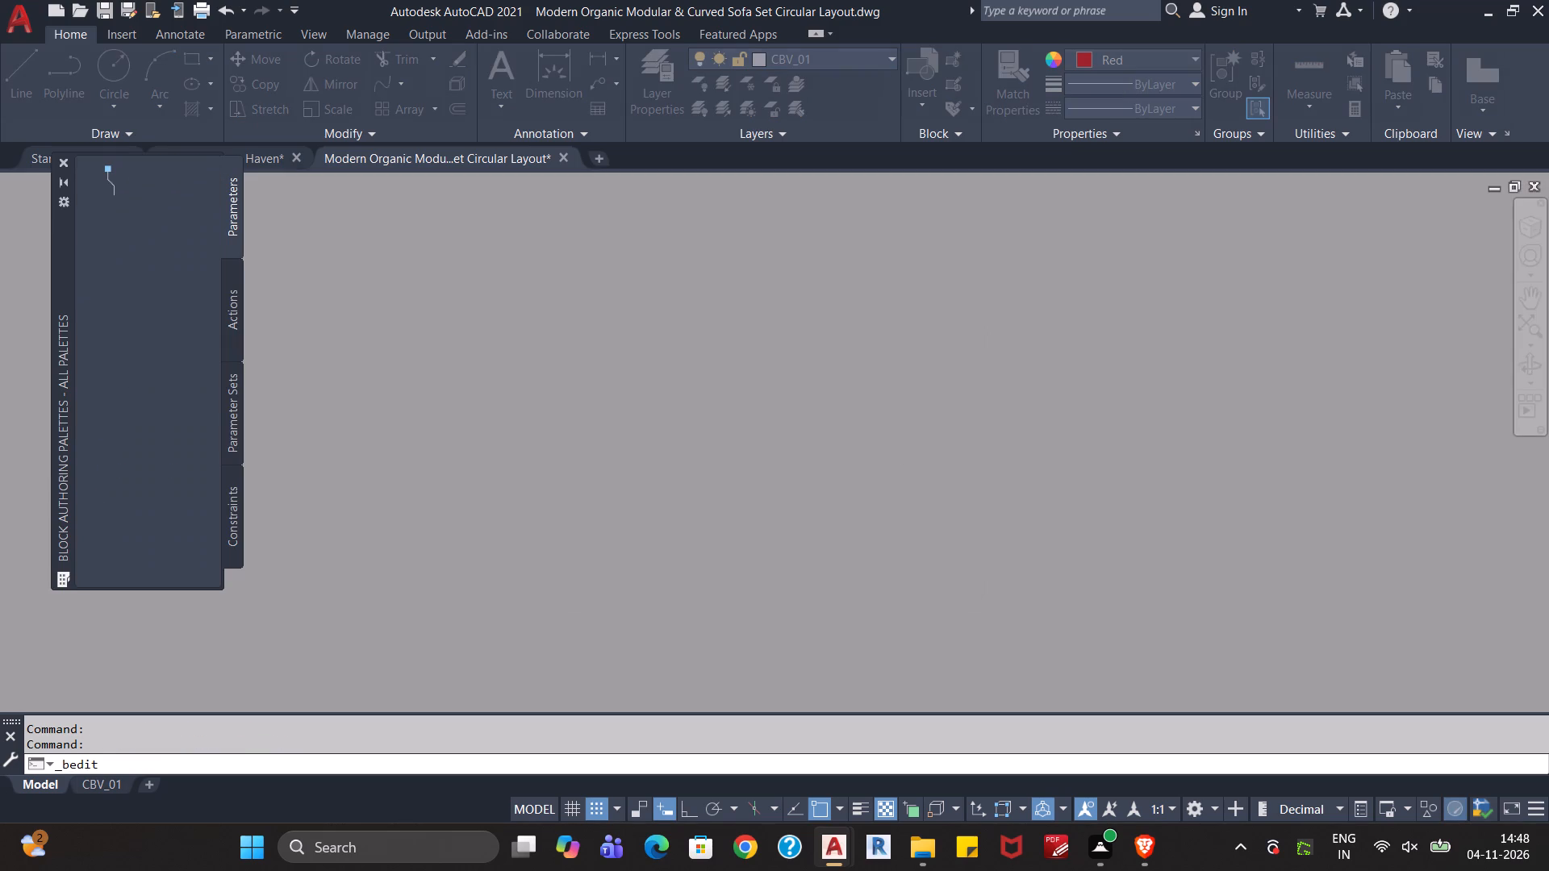
{"action": "key", "text": "ctrl+a"}
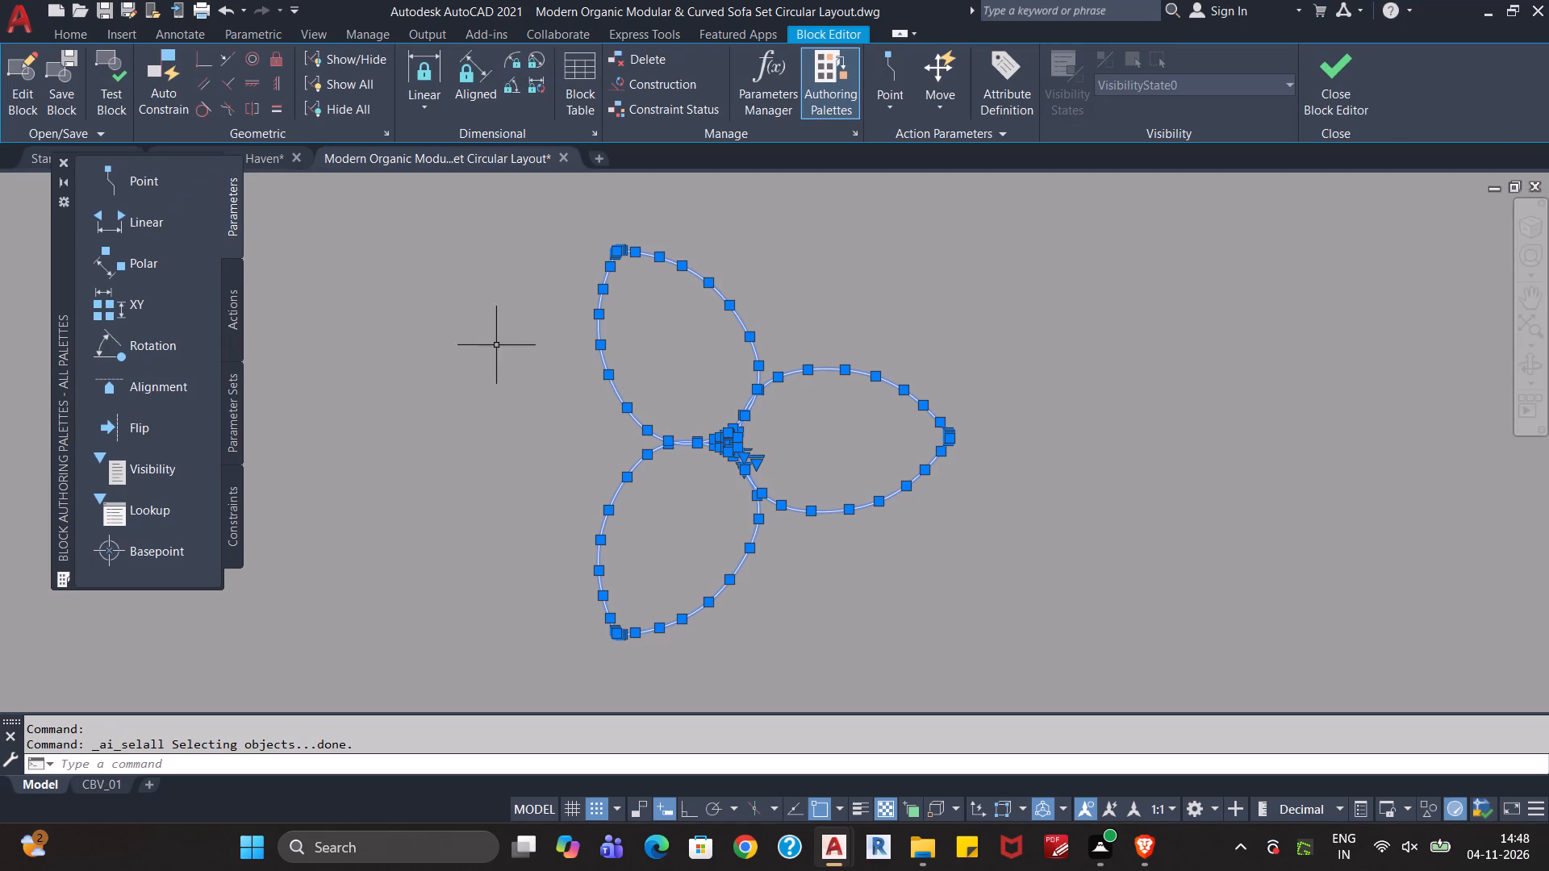
{"action": "left_click", "coordinate": [79, 35]}
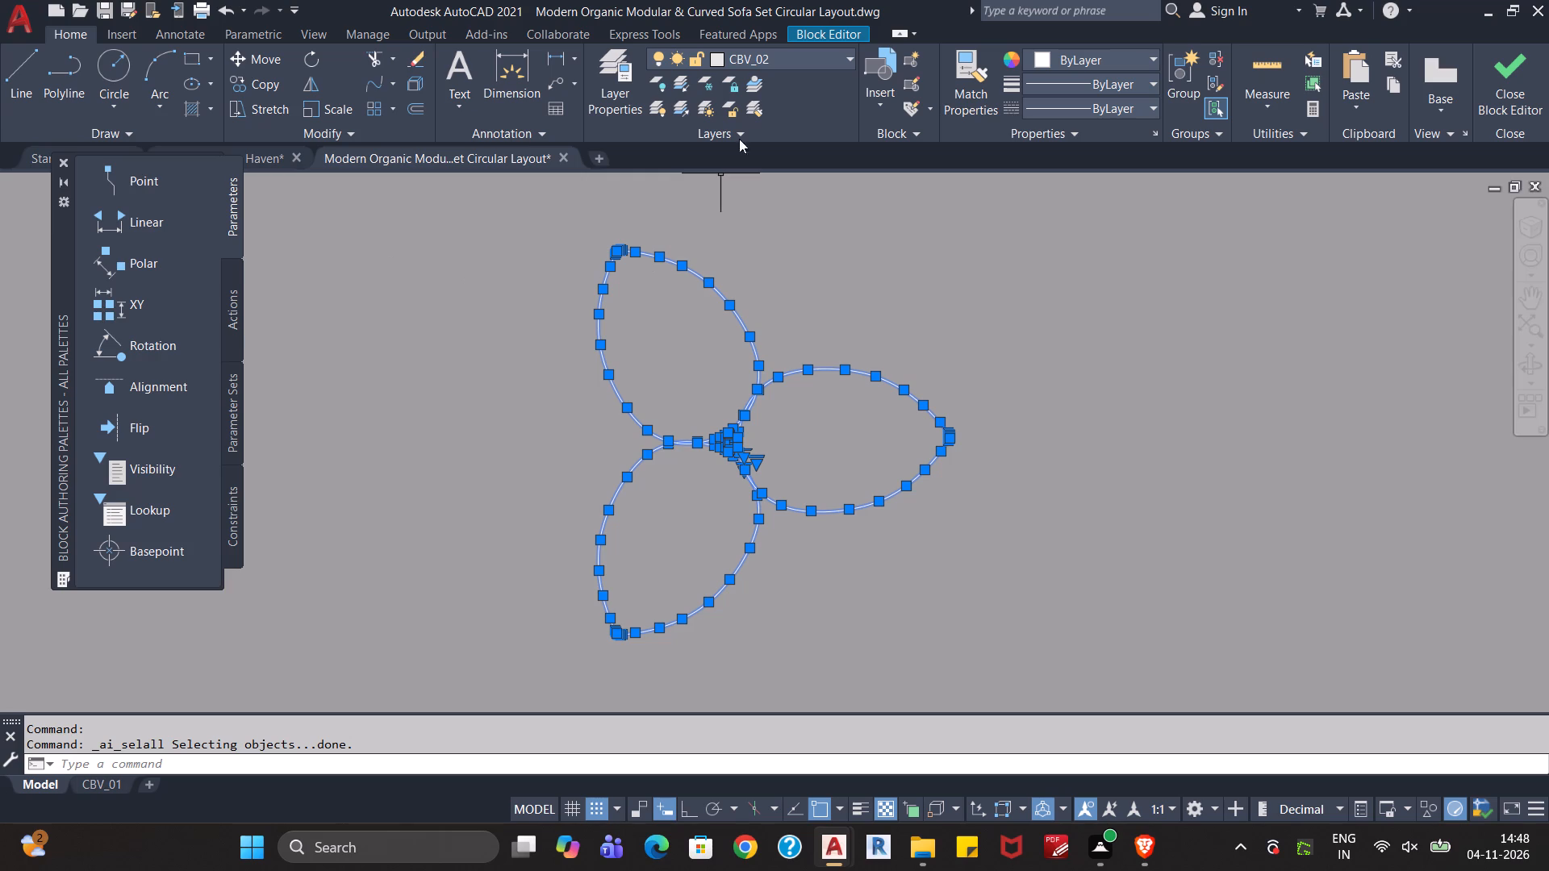
{"action": "left_click", "coordinate": [815, 61]}
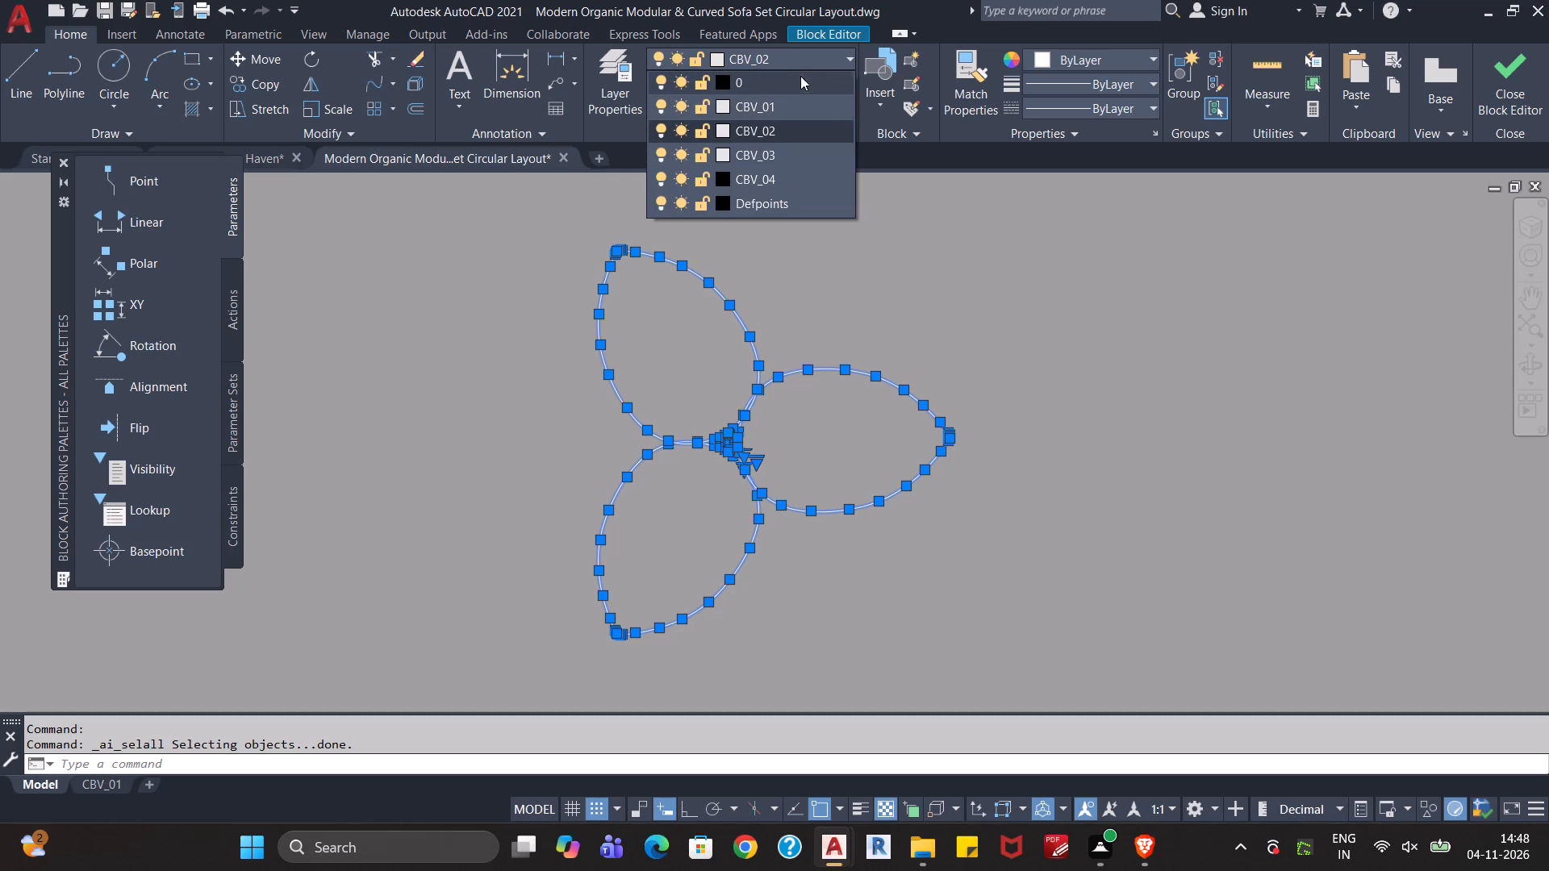
{"action": "left_click", "coordinate": [812, 53]}
{"action": "left_click", "coordinate": [1079, 56]}
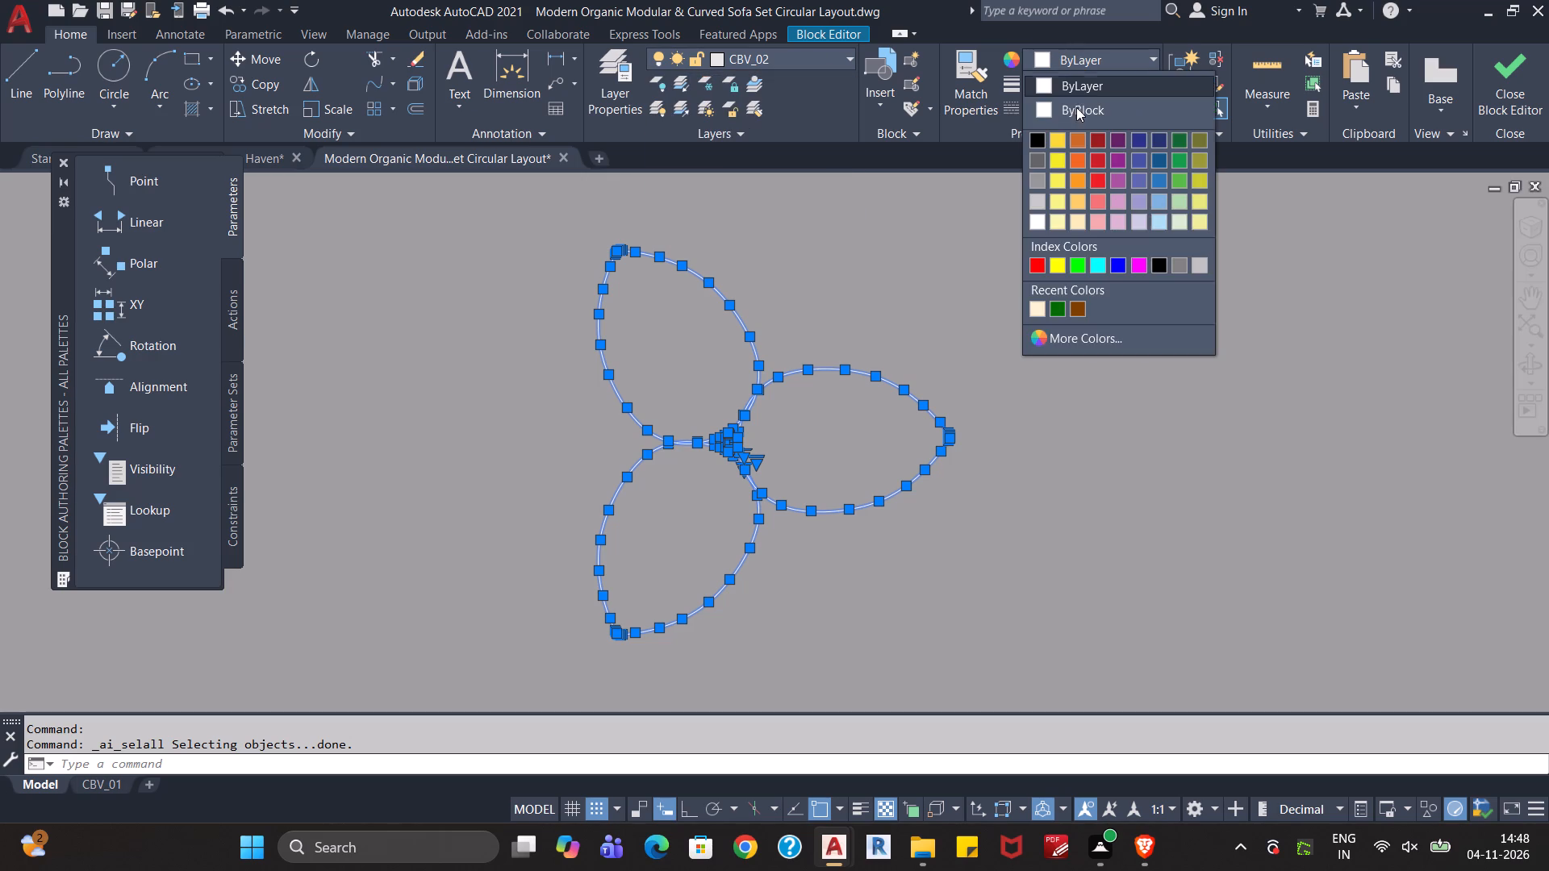
{"action": "left_click", "coordinate": [1179, 139]}
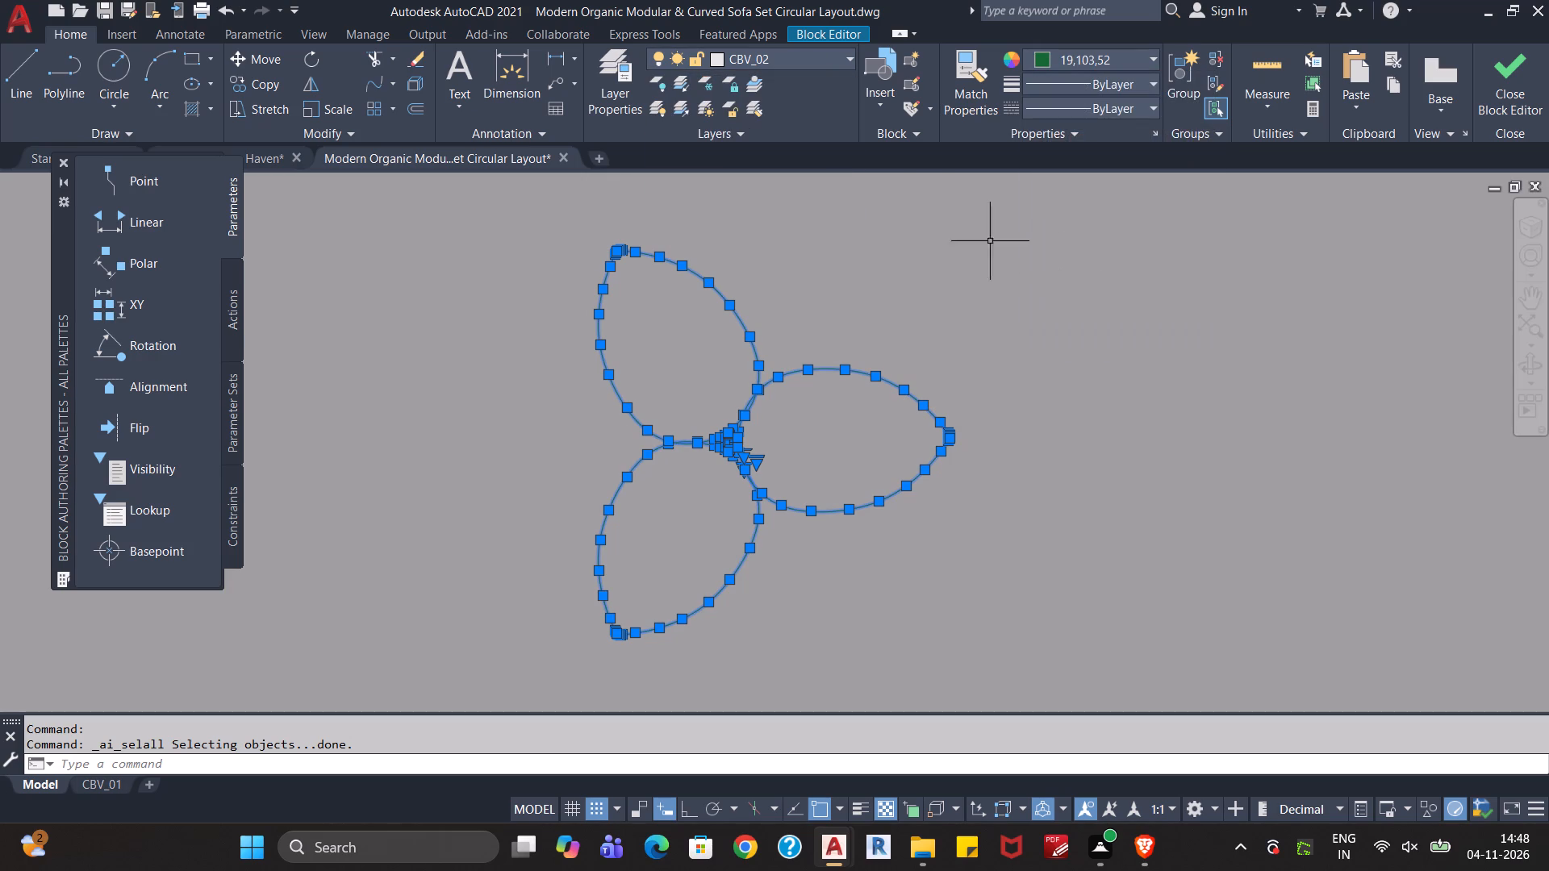
{"action": "left_click", "coordinate": [829, 56]}
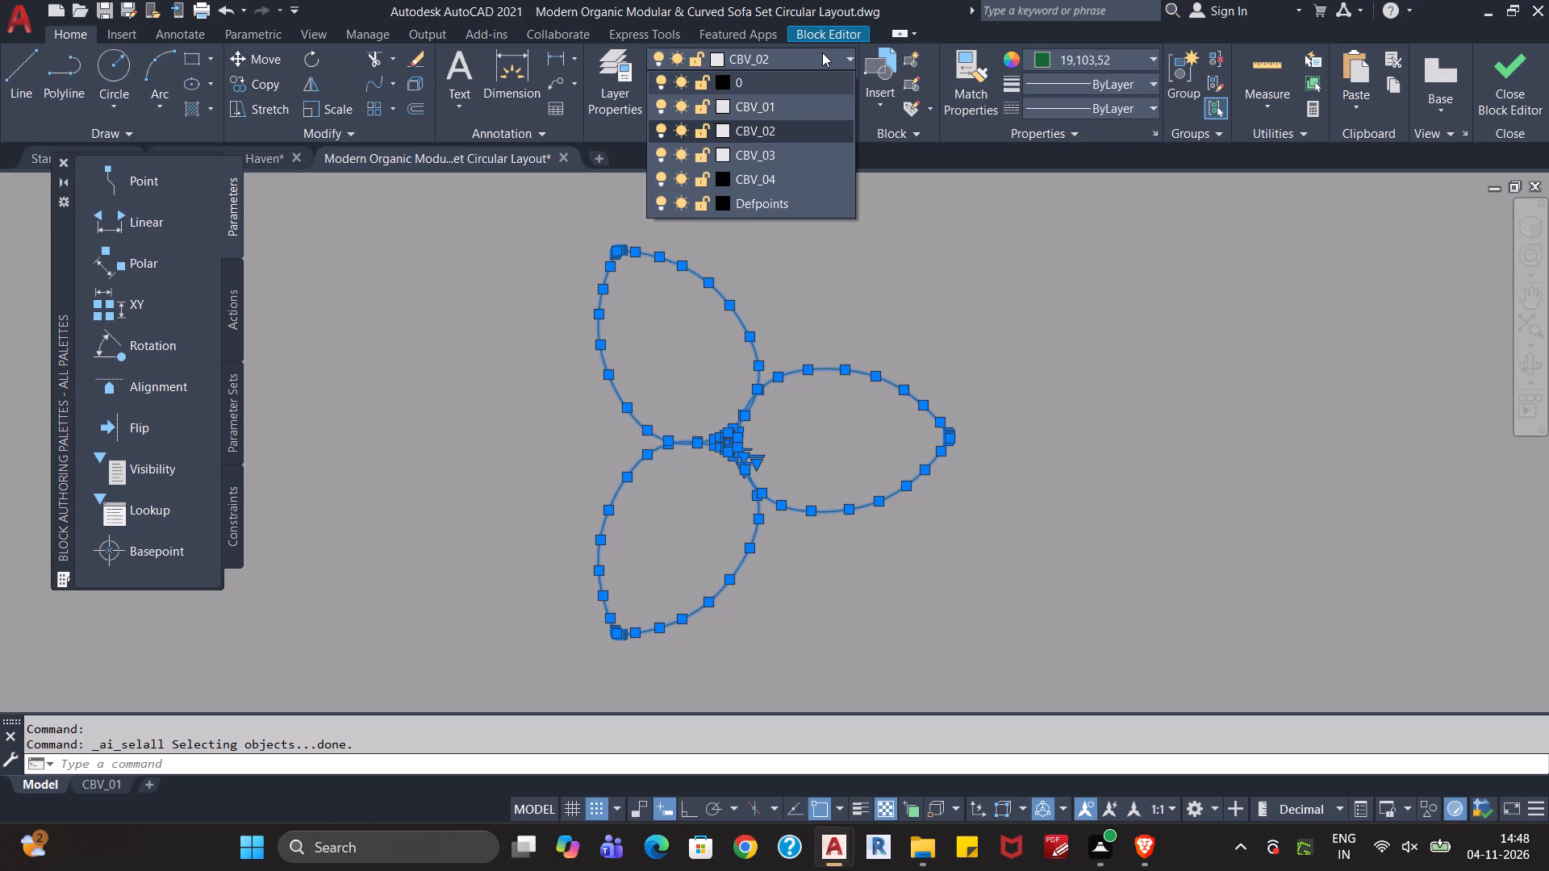
{"action": "left_click", "coordinate": [807, 78]}
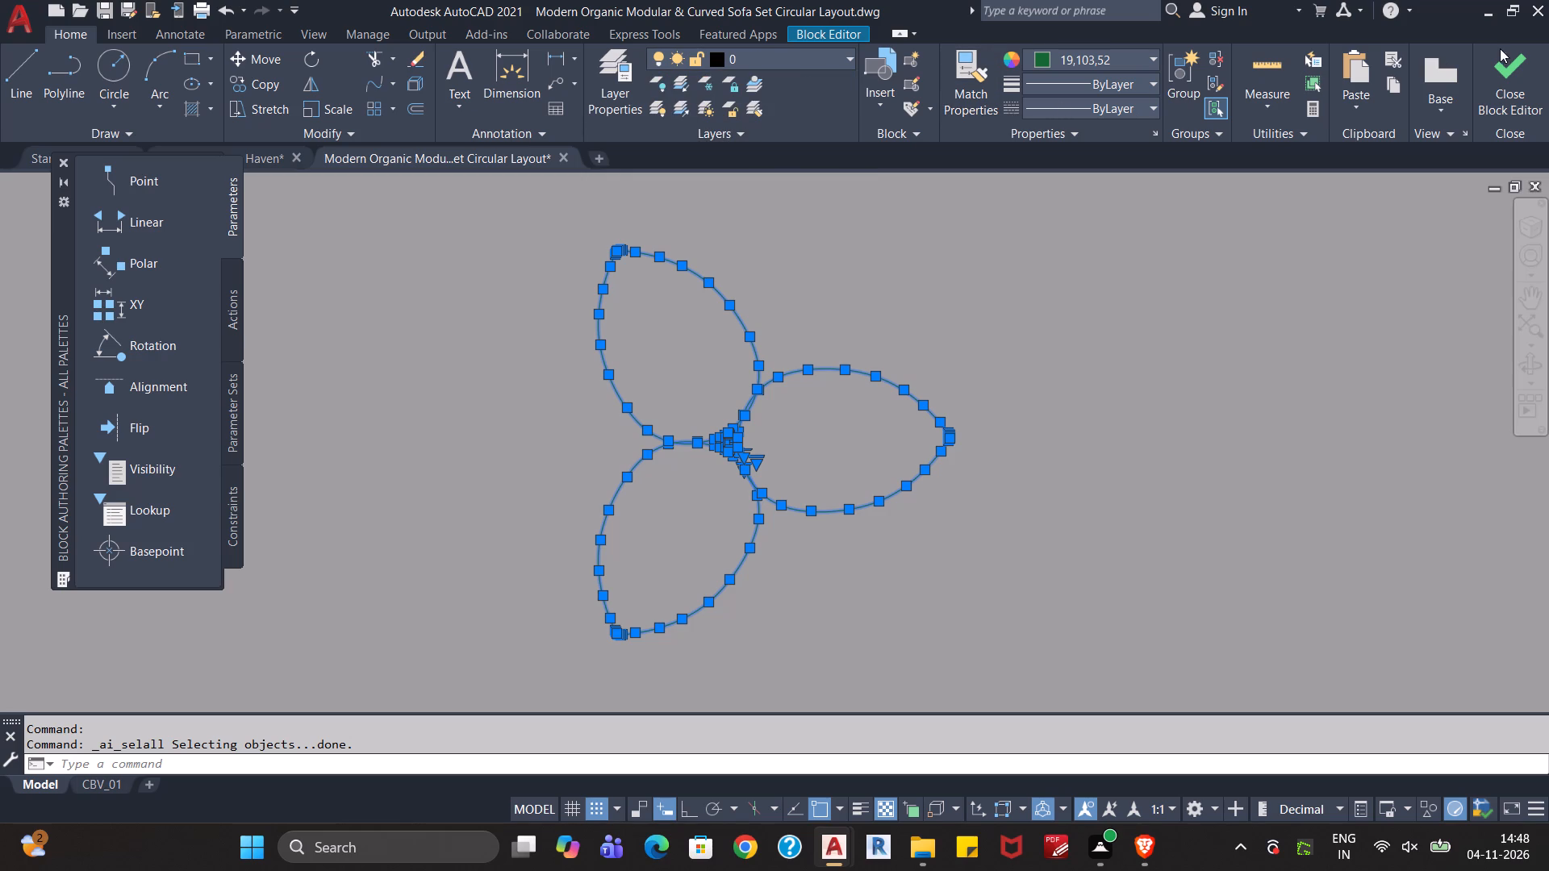
{"action": "left_click", "coordinate": [1508, 65]}
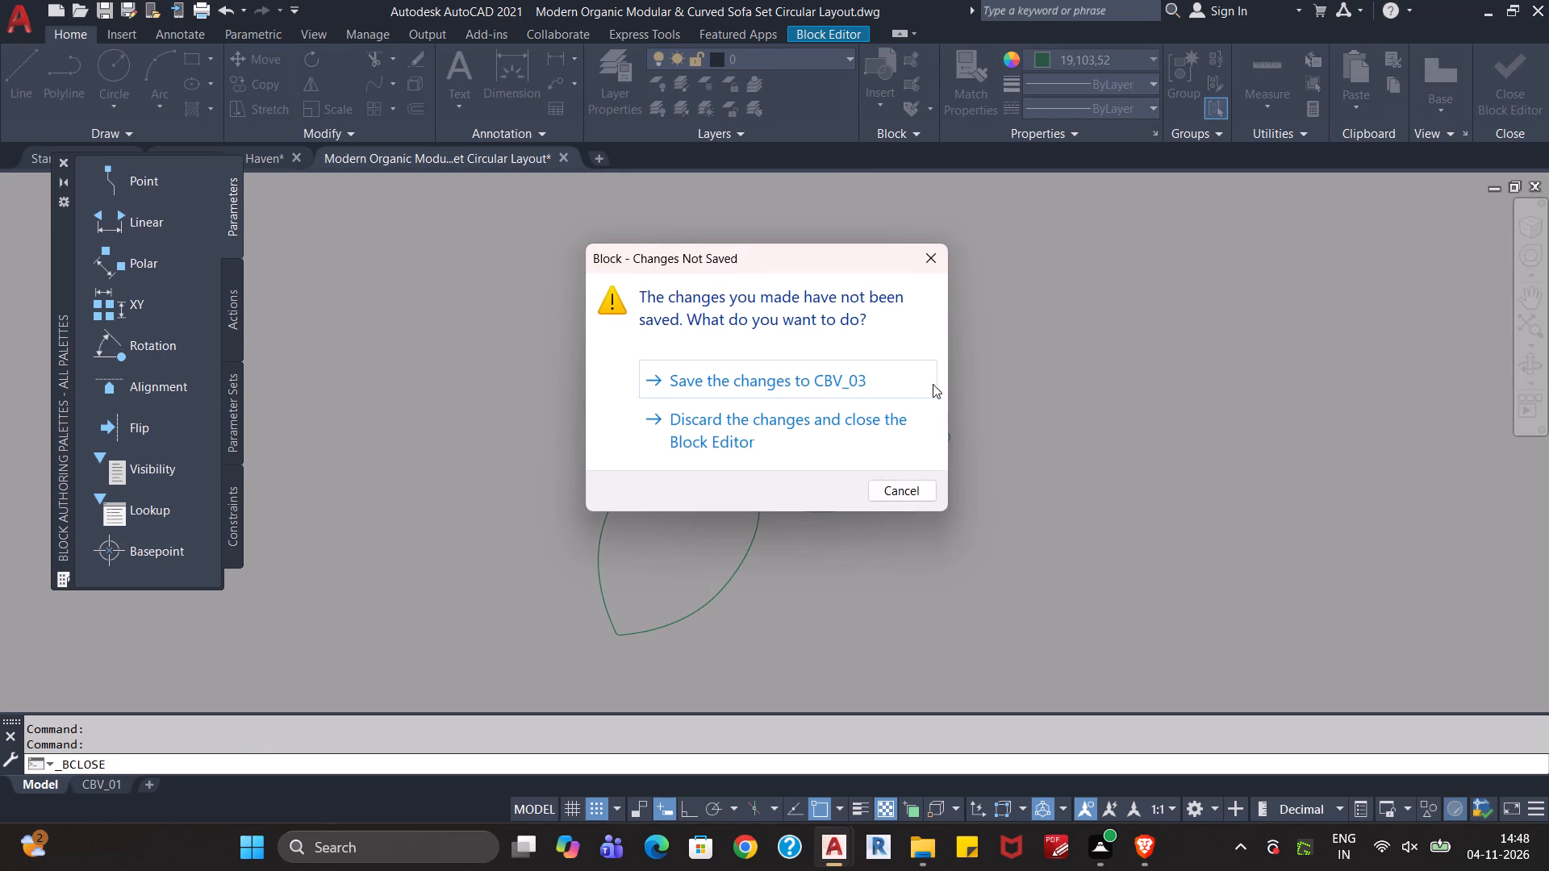
{"action": "left_click", "coordinate": [912, 377]}
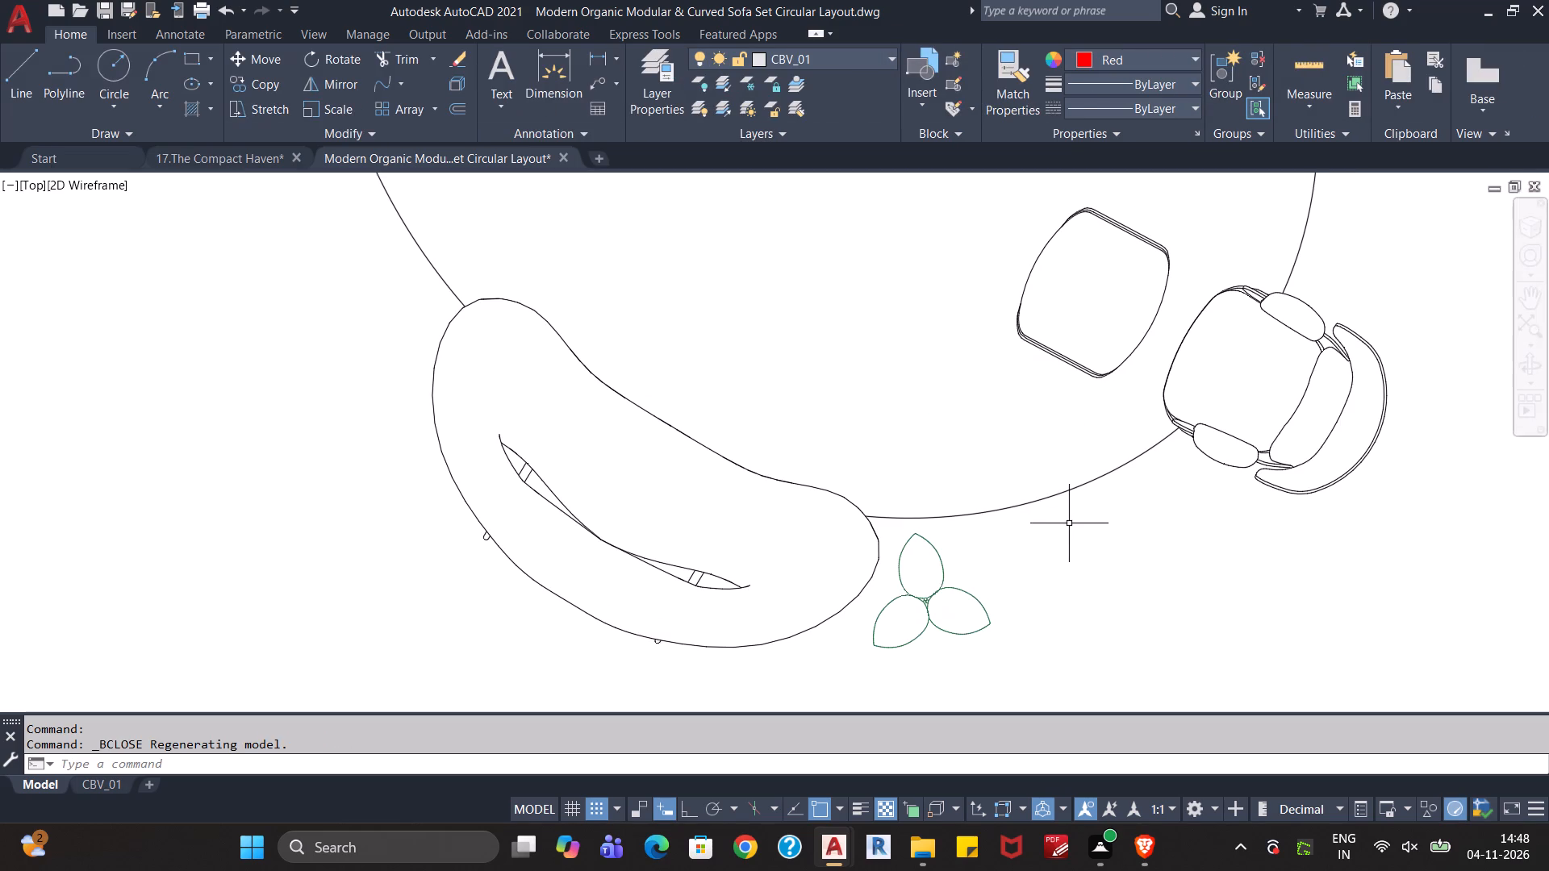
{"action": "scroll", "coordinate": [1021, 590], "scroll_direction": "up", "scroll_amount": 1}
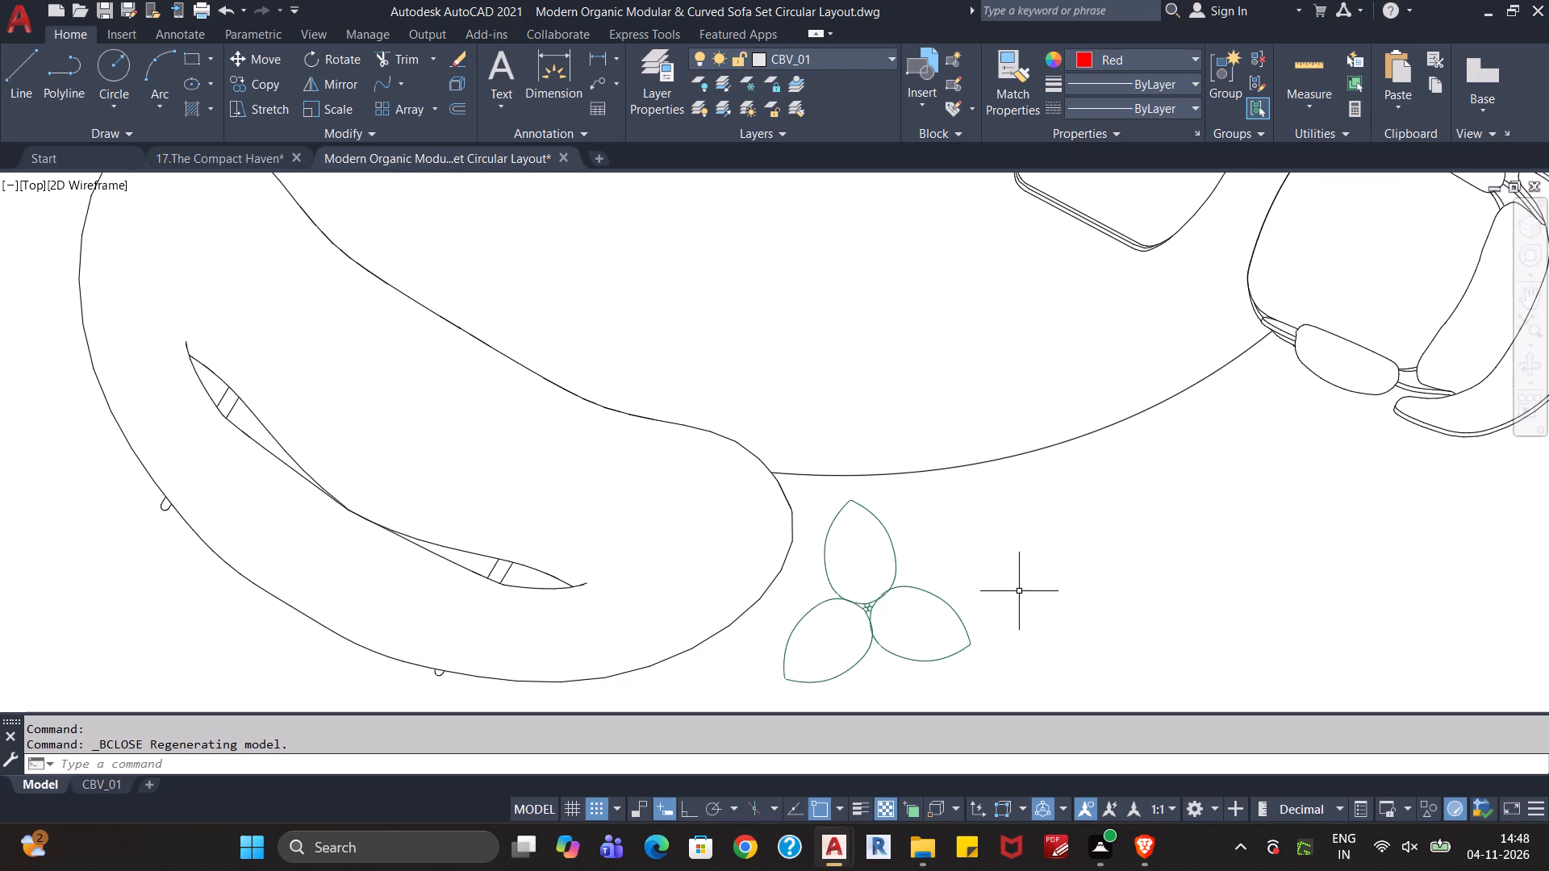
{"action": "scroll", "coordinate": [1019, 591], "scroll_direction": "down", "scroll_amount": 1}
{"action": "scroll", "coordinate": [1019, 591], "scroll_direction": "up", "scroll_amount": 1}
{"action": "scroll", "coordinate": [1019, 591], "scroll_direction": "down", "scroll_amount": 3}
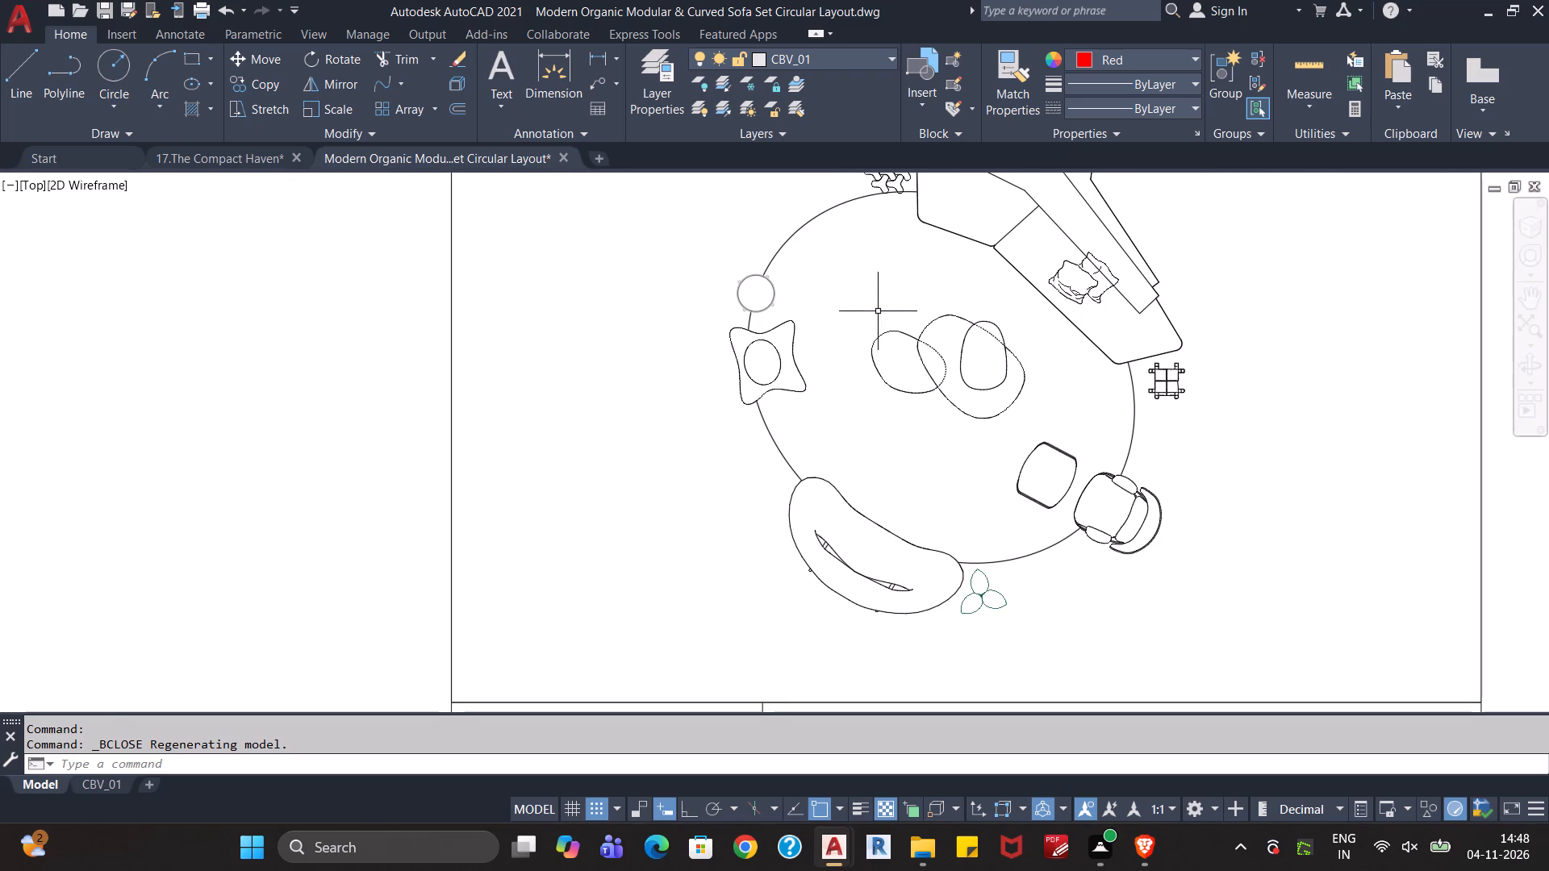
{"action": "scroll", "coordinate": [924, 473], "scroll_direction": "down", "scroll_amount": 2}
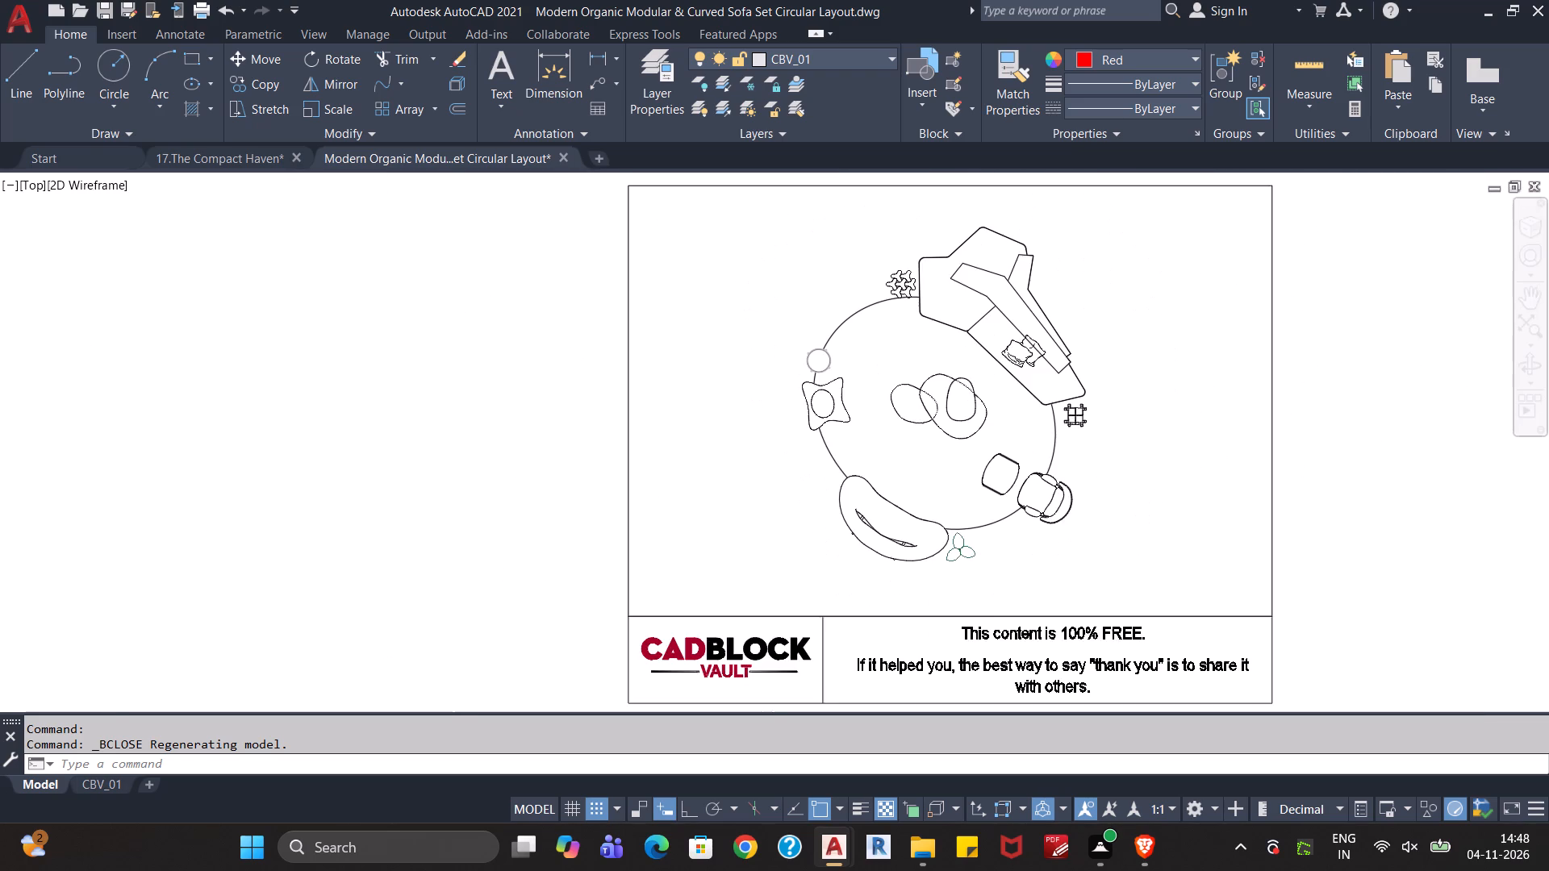
Copy the complete circular sofa set inside the title frame to the clipboard, leaving out the frame itself.
{"action": "scroll", "coordinate": [985, 450], "scroll_direction": "up", "scroll_amount": 2}
{"action": "scroll", "coordinate": [1169, 413], "scroll_direction": "down", "scroll_amount": 1}
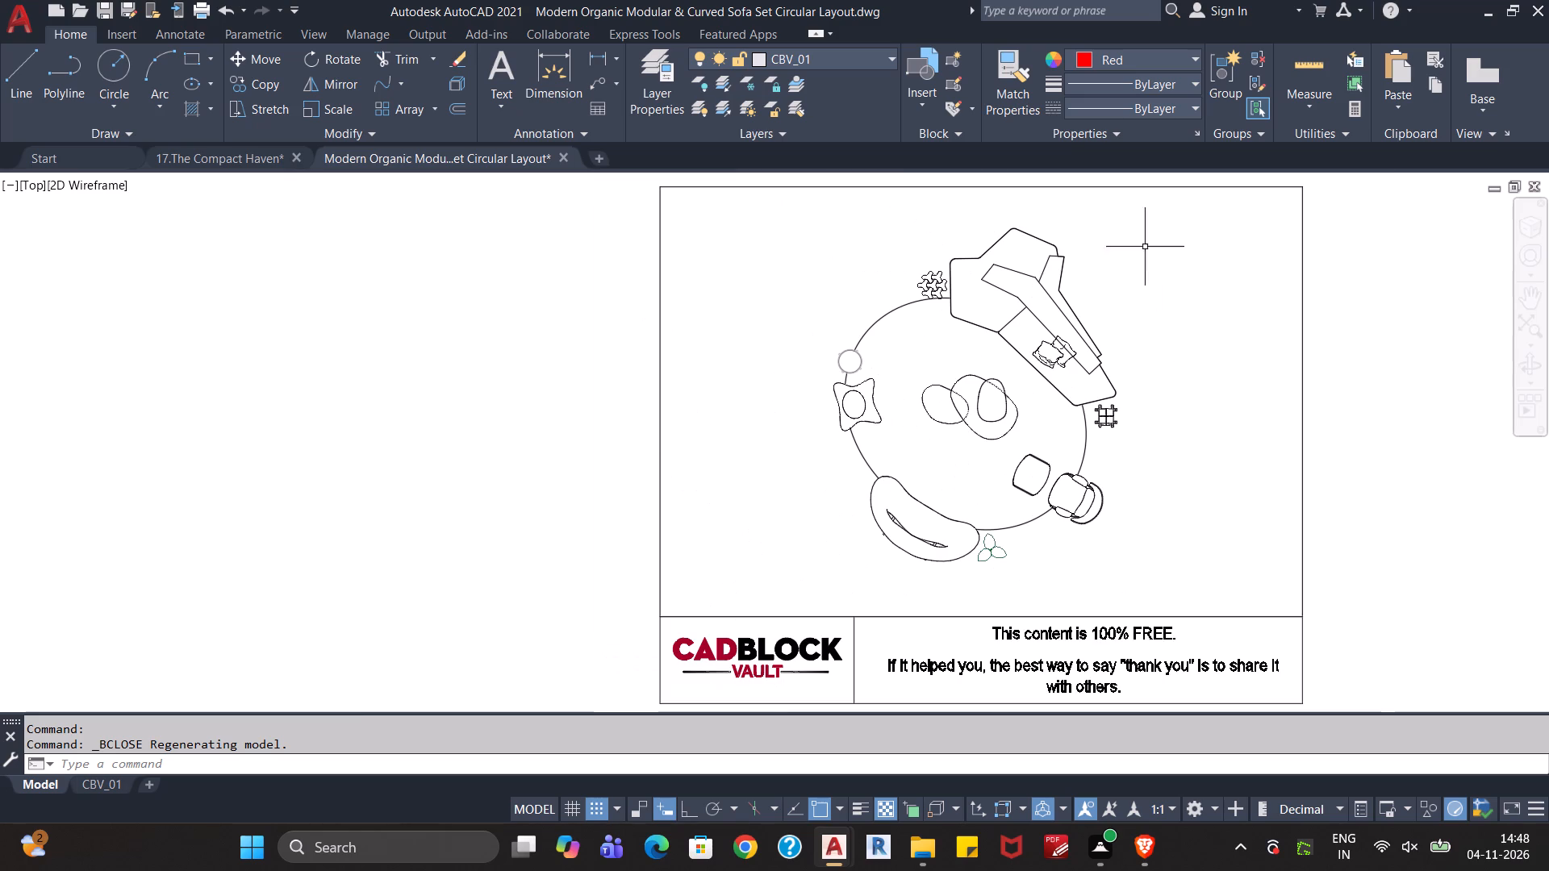
{"action": "left_click", "coordinate": [1193, 217]}
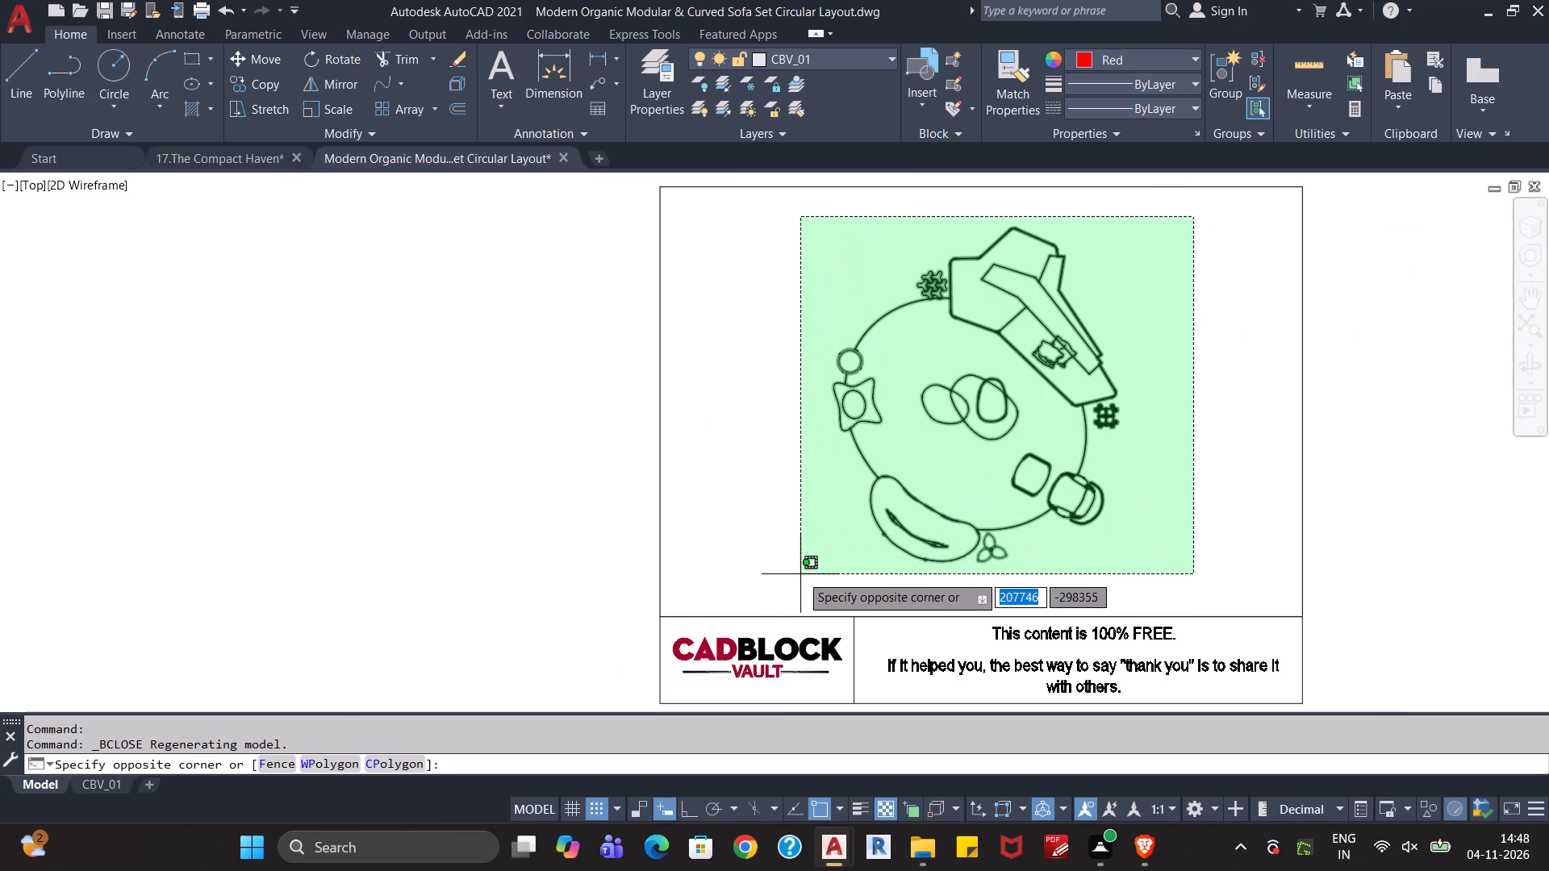
{"action": "left_click", "coordinate": [799, 577]}
{"action": "scroll", "coordinate": [1146, 360], "scroll_direction": "up", "scroll_amount": 1}
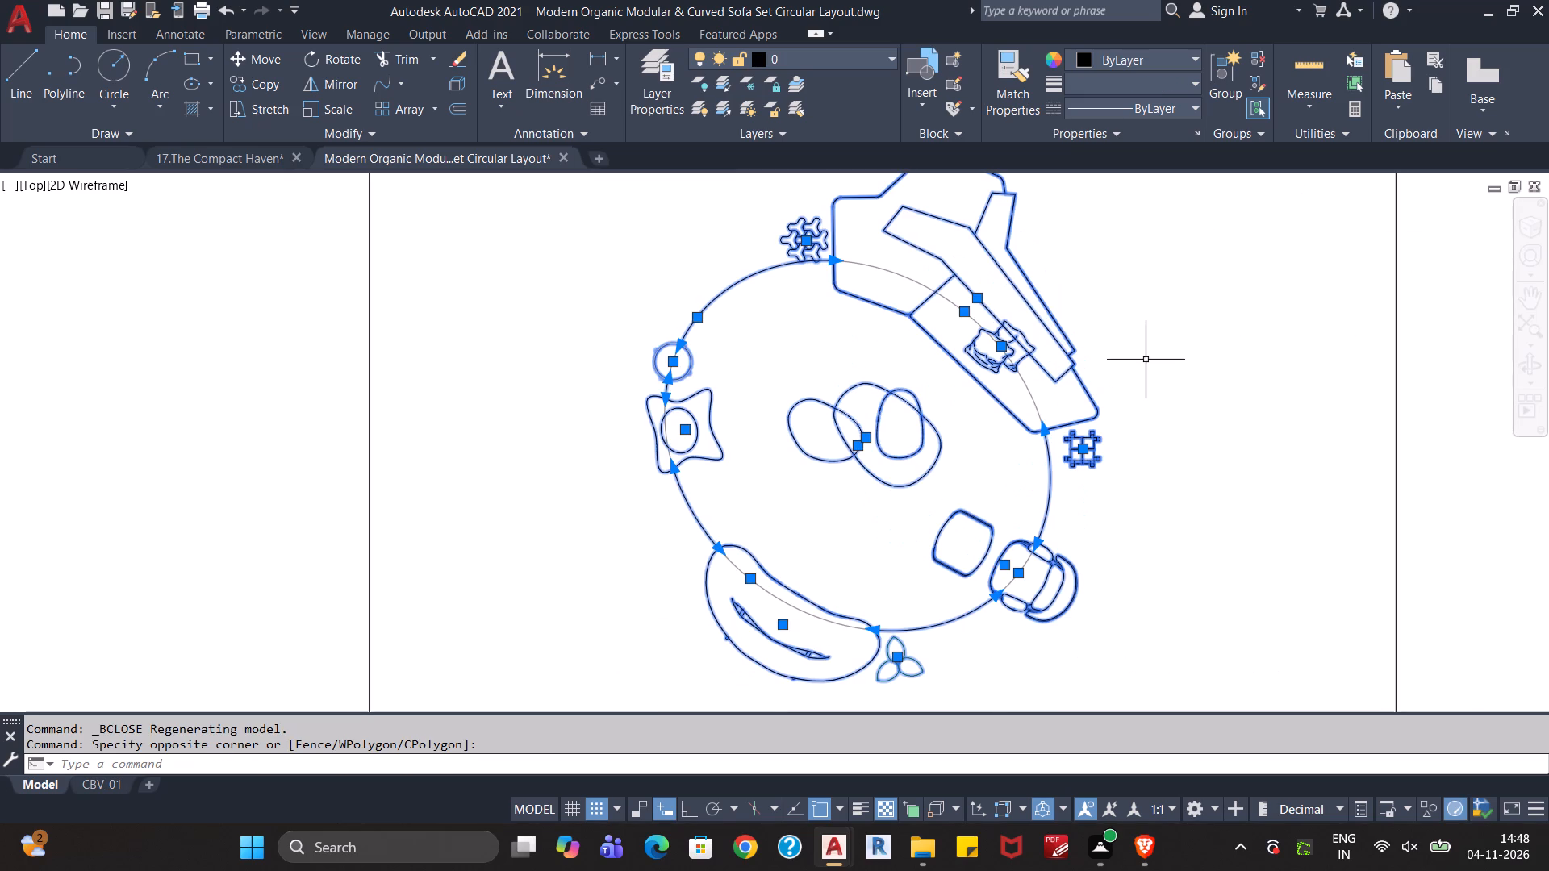
{"action": "scroll", "coordinate": [1146, 359], "scroll_direction": "up", "scroll_amount": 1}
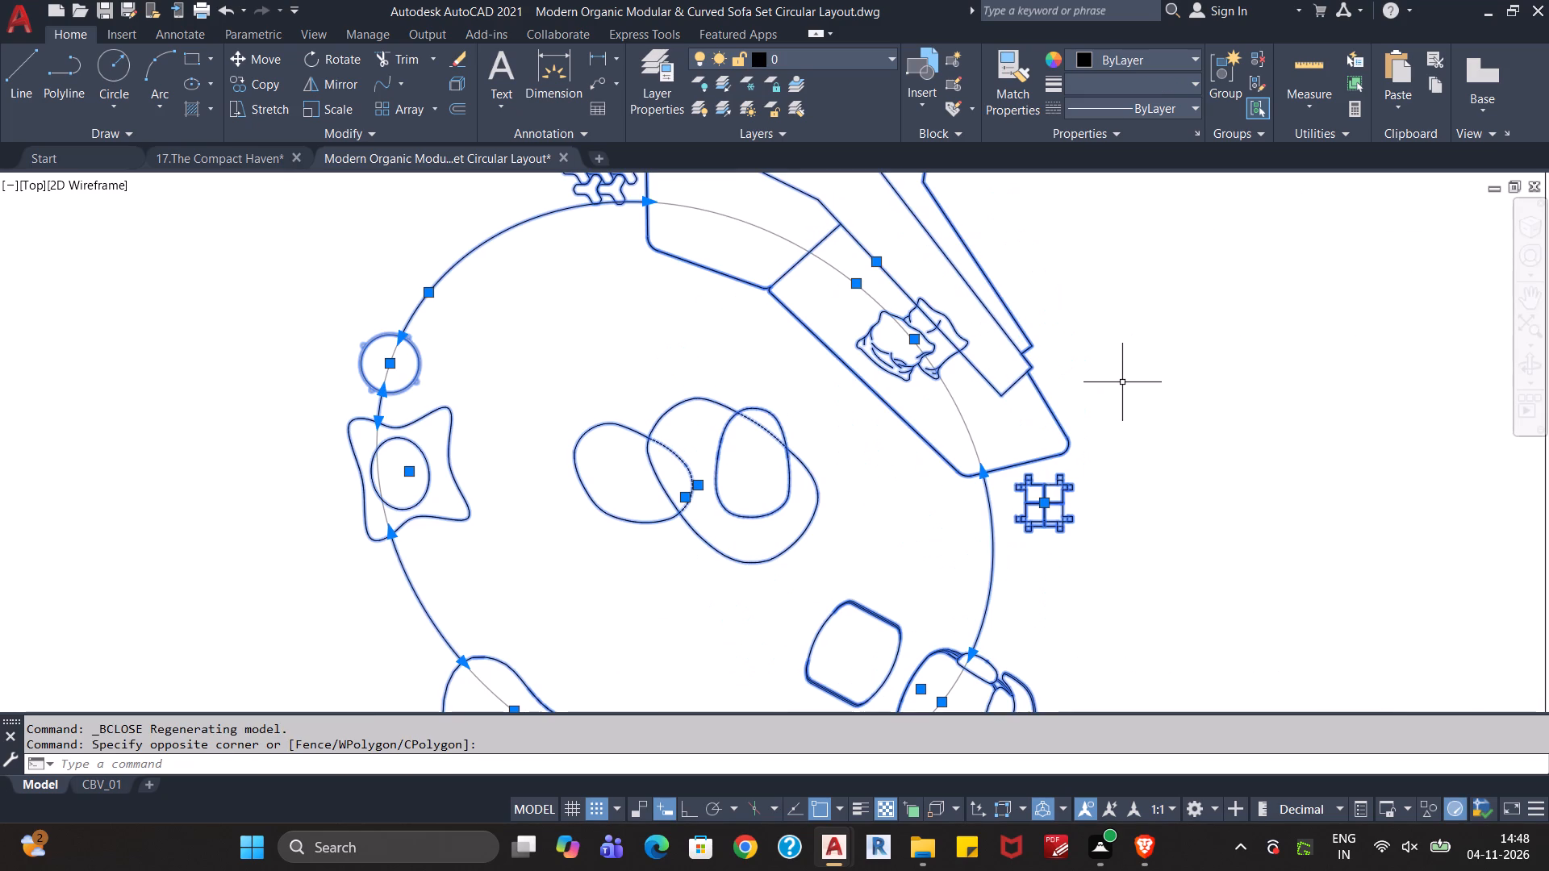
{"action": "key", "text": "ctrl+c"}
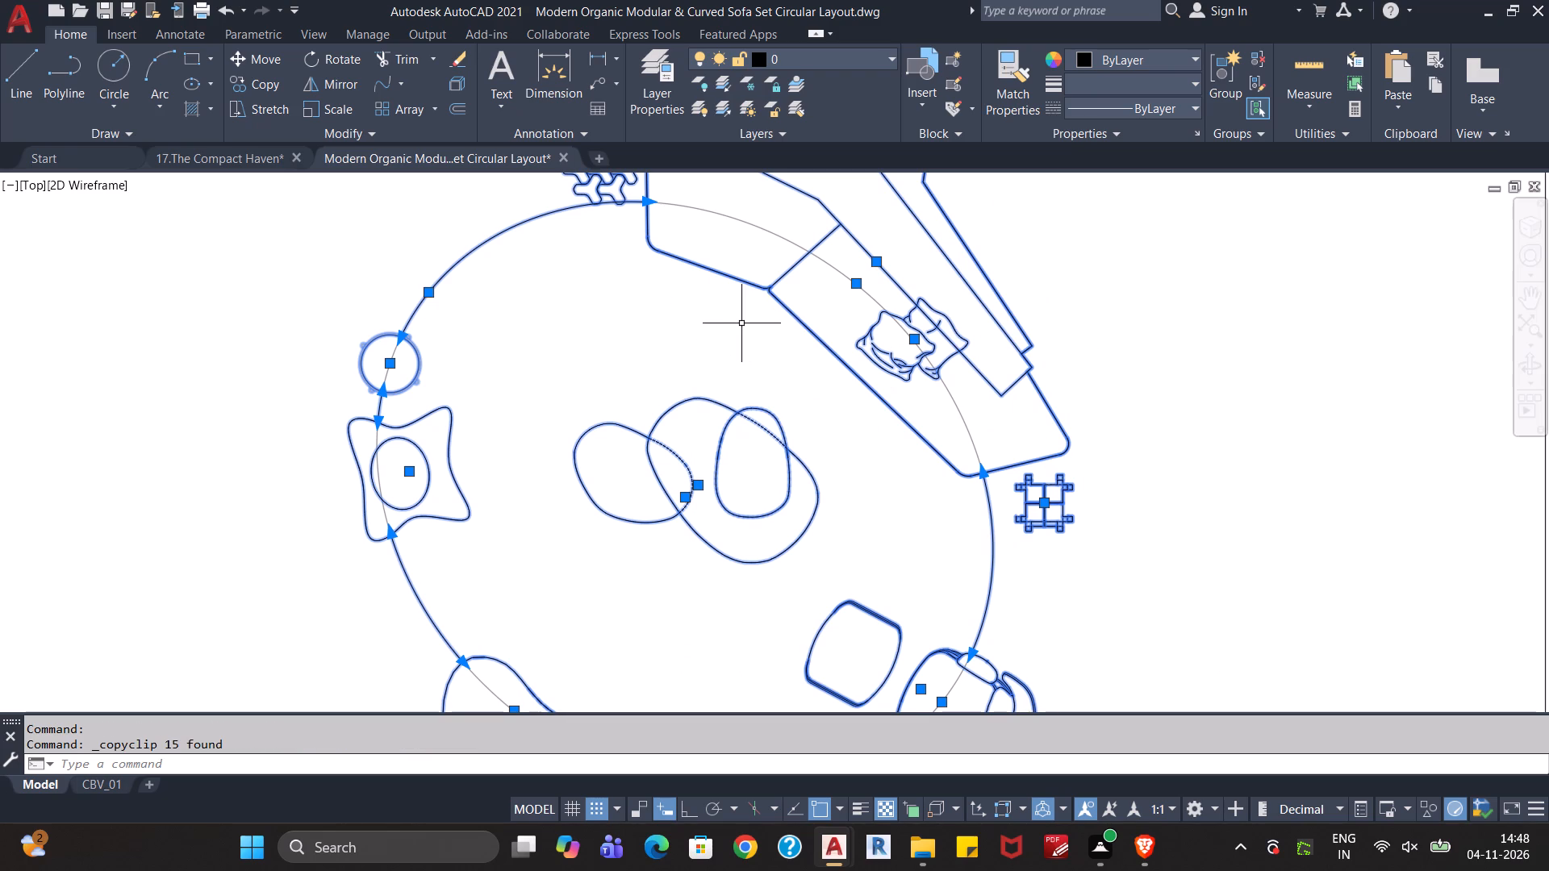
{"action": "scroll", "coordinate": [741, 323], "scroll_direction": "down", "scroll_amount": 1}
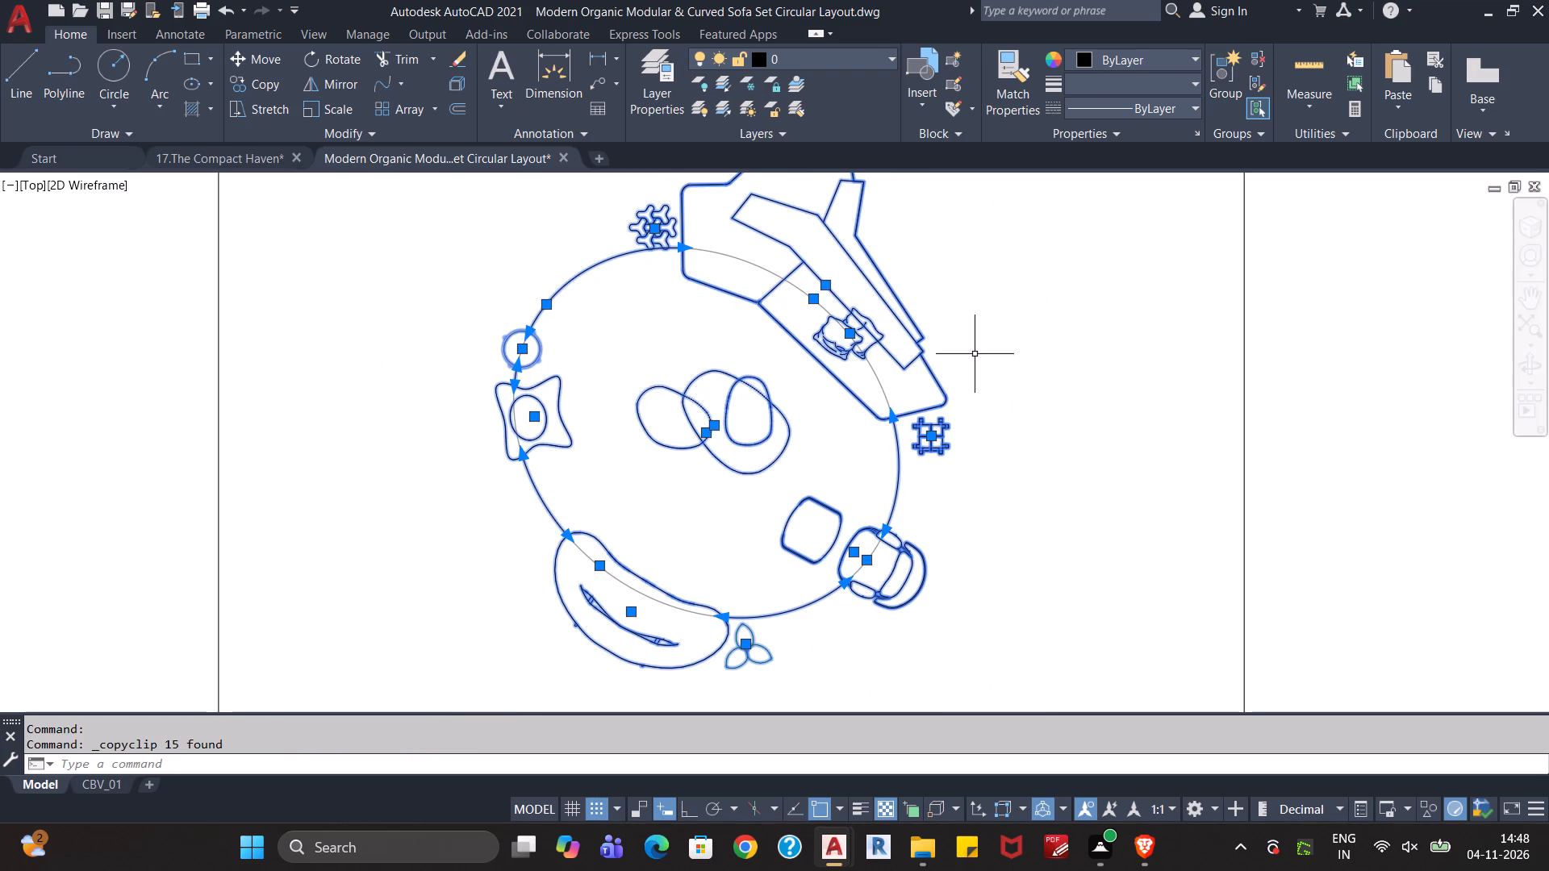
{"action": "key", "text": "Escape"}
Save the circular sofa layout drawing and close it, returning to the 17.The Compact Haven drawing.
{"action": "key", "text": "ctrl+s"}
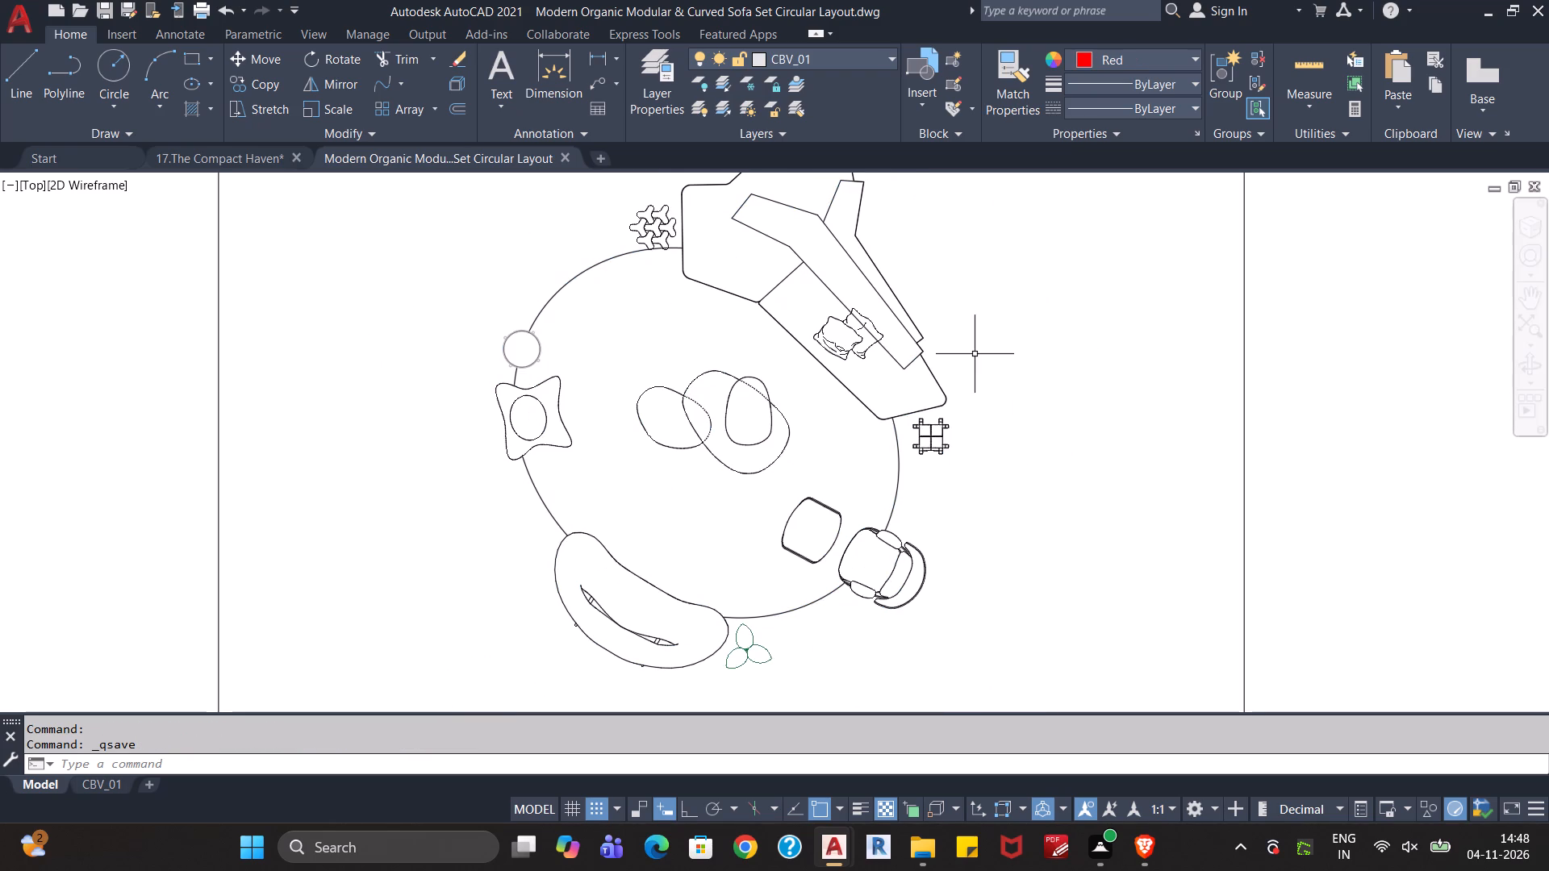
{"action": "left_click", "coordinate": [566, 157]}
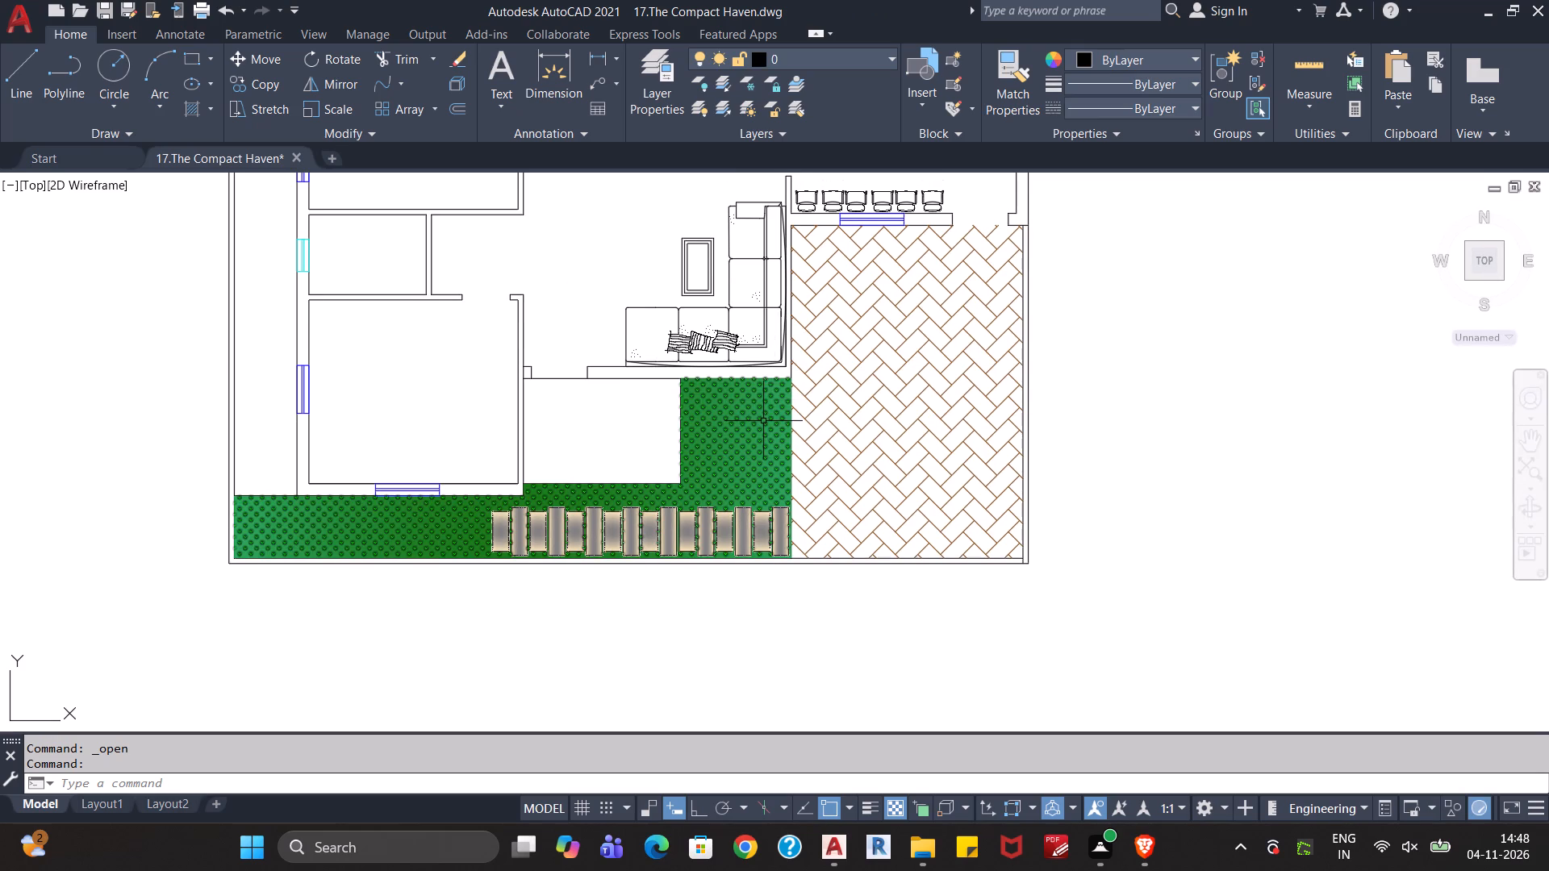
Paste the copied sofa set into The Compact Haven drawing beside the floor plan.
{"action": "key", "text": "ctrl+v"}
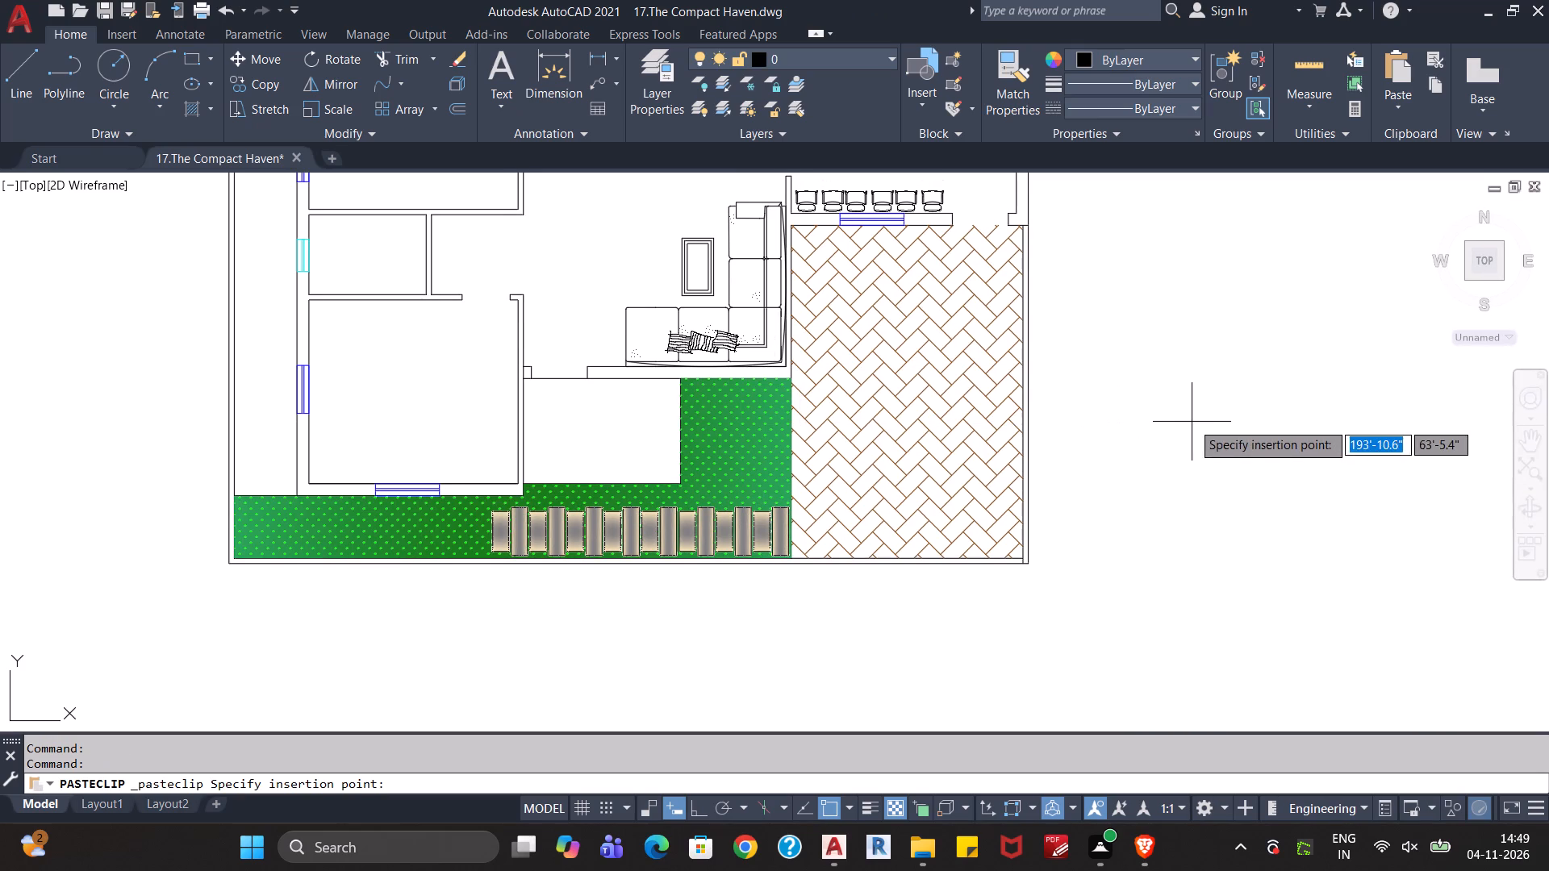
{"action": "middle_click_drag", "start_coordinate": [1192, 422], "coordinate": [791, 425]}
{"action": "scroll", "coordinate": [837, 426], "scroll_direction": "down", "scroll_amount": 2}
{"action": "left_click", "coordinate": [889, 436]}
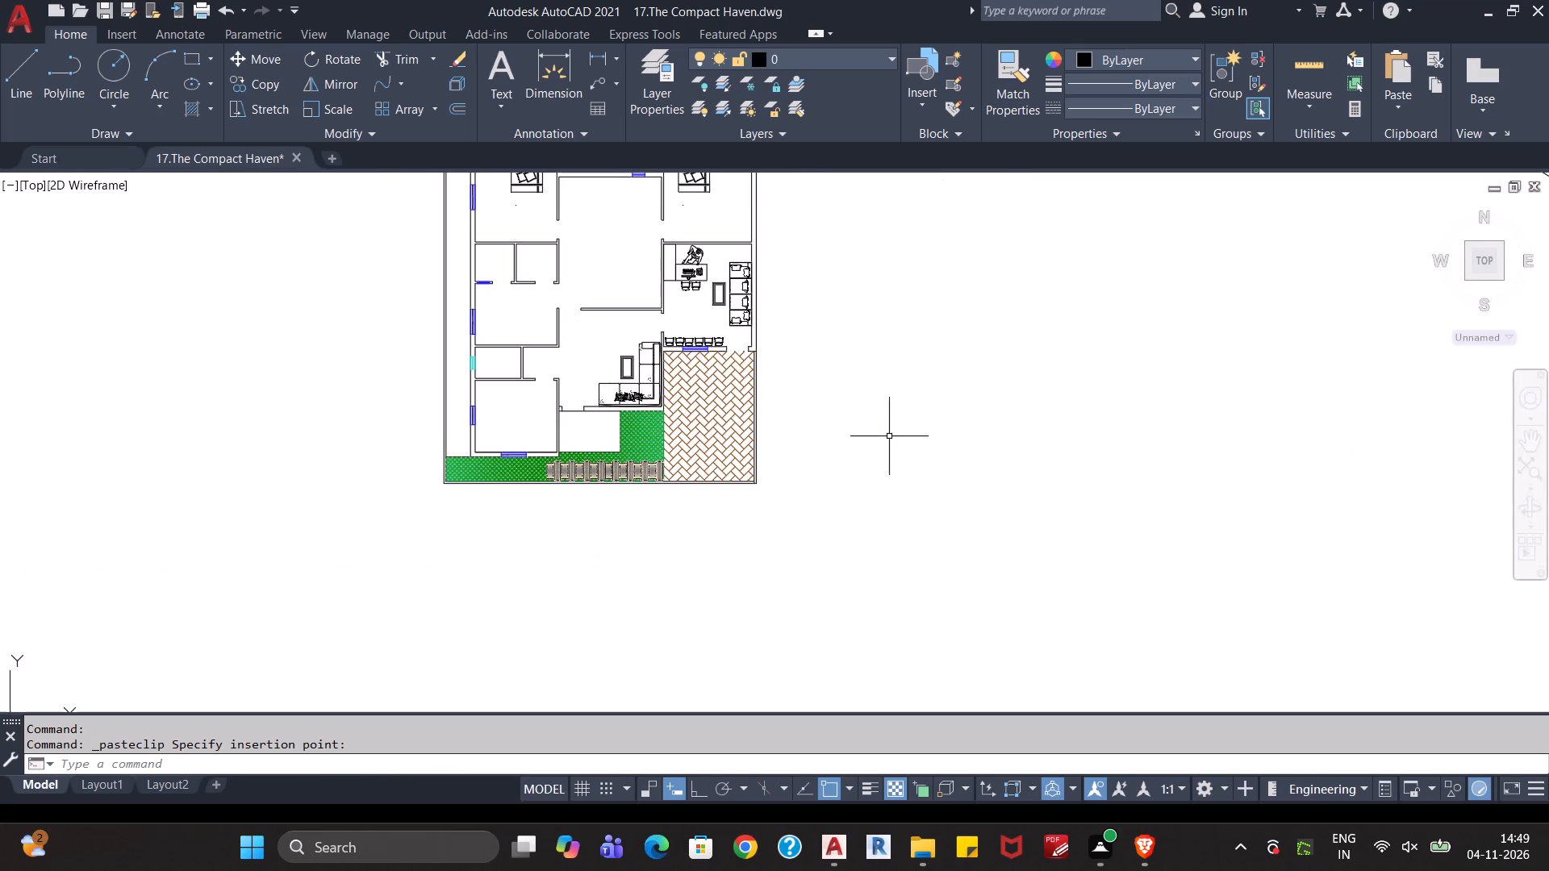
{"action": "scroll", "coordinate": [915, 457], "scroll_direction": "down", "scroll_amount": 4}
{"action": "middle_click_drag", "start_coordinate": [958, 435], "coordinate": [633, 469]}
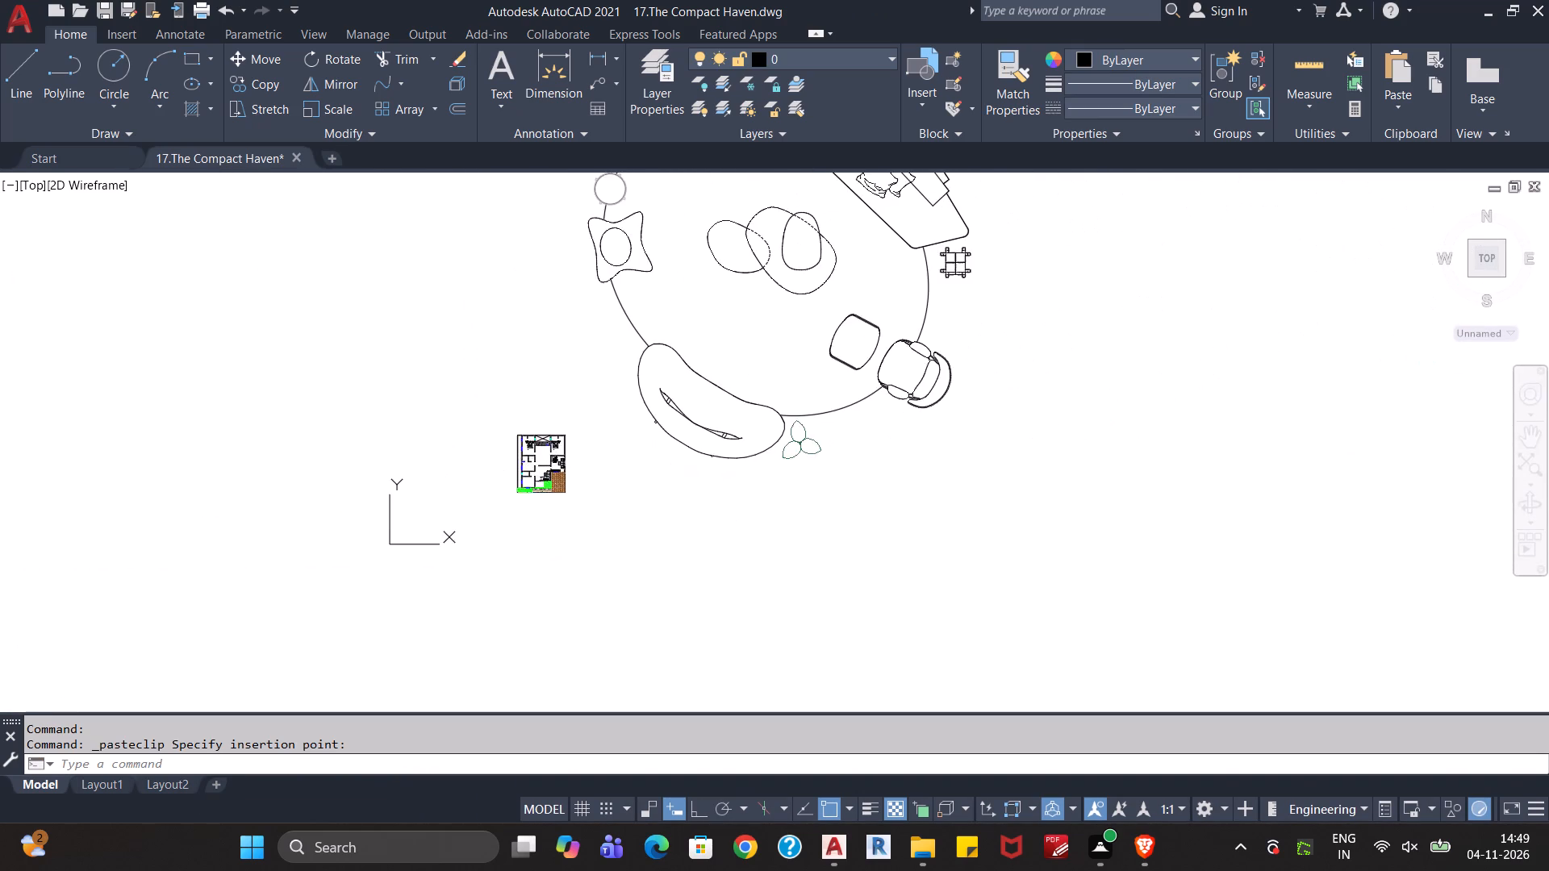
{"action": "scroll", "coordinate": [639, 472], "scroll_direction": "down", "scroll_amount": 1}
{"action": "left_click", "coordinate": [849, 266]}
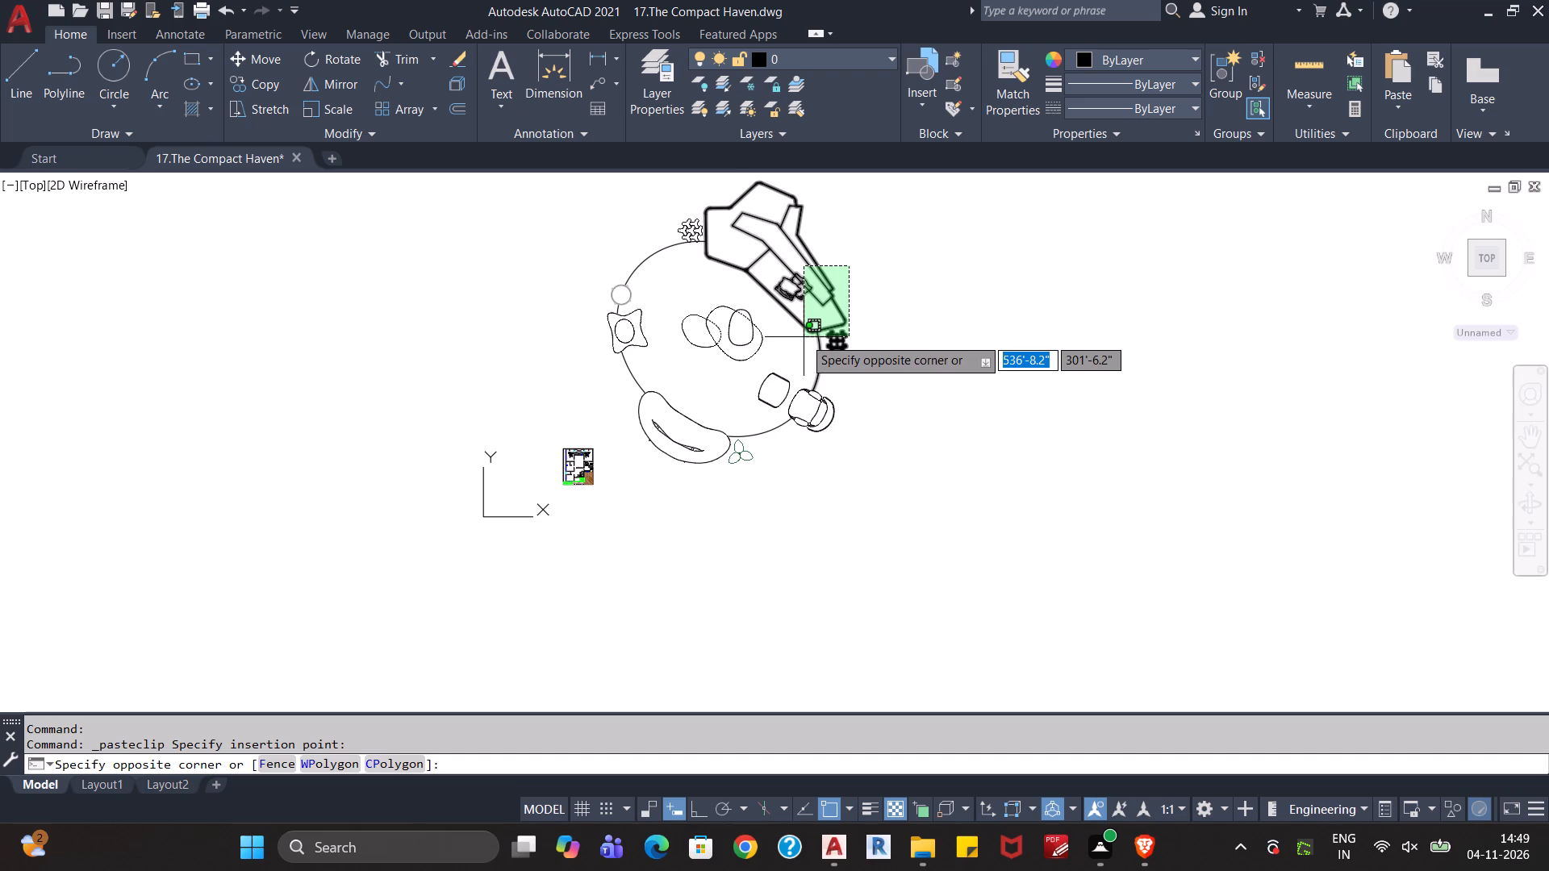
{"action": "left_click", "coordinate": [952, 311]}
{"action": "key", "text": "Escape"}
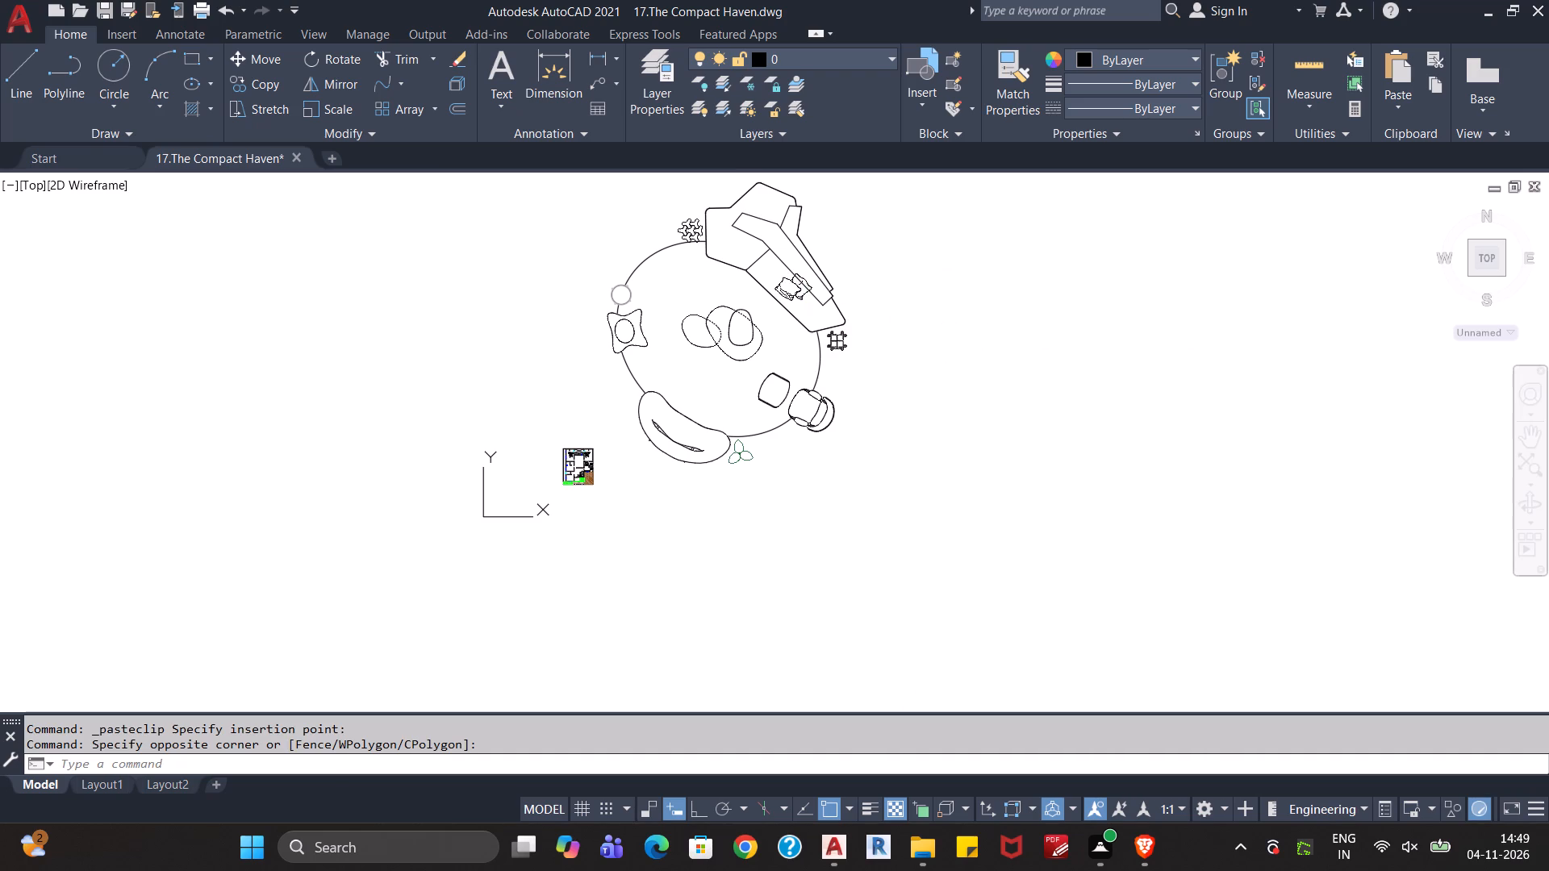
Paste another copy of the circular sofa set into the empty space farther from the floor plan.
{"action": "scroll", "coordinate": [954, 301], "scroll_direction": "down", "scroll_amount": 1}
{"action": "middle_click_drag", "start_coordinate": [954, 301], "coordinate": [875, 395]}
{"action": "key", "text": "ctrl+v"}
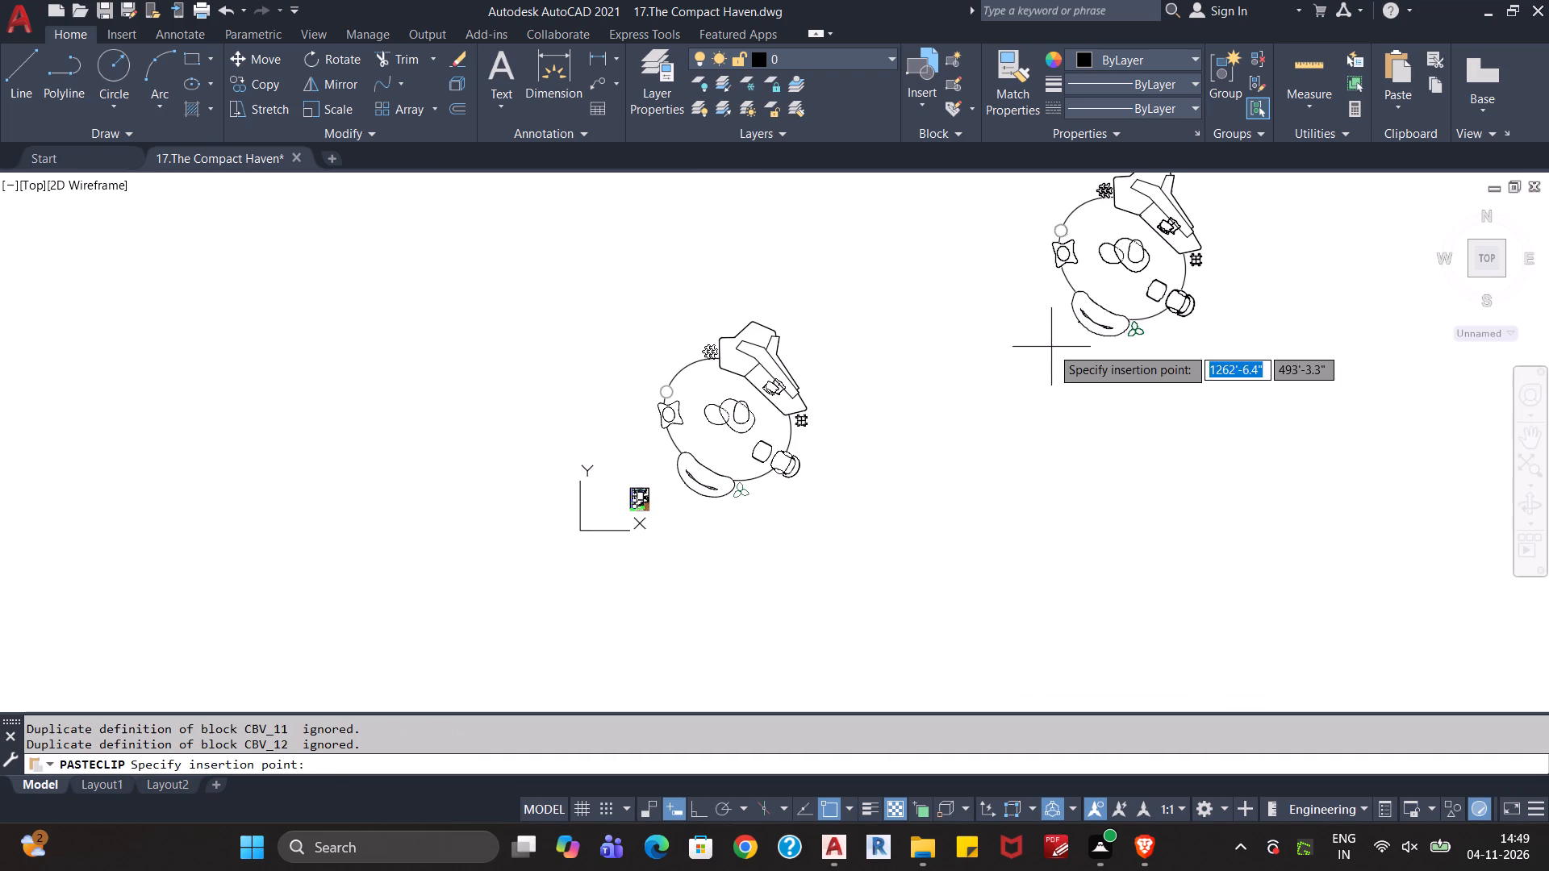
{"action": "left_click", "coordinate": [1033, 409]}
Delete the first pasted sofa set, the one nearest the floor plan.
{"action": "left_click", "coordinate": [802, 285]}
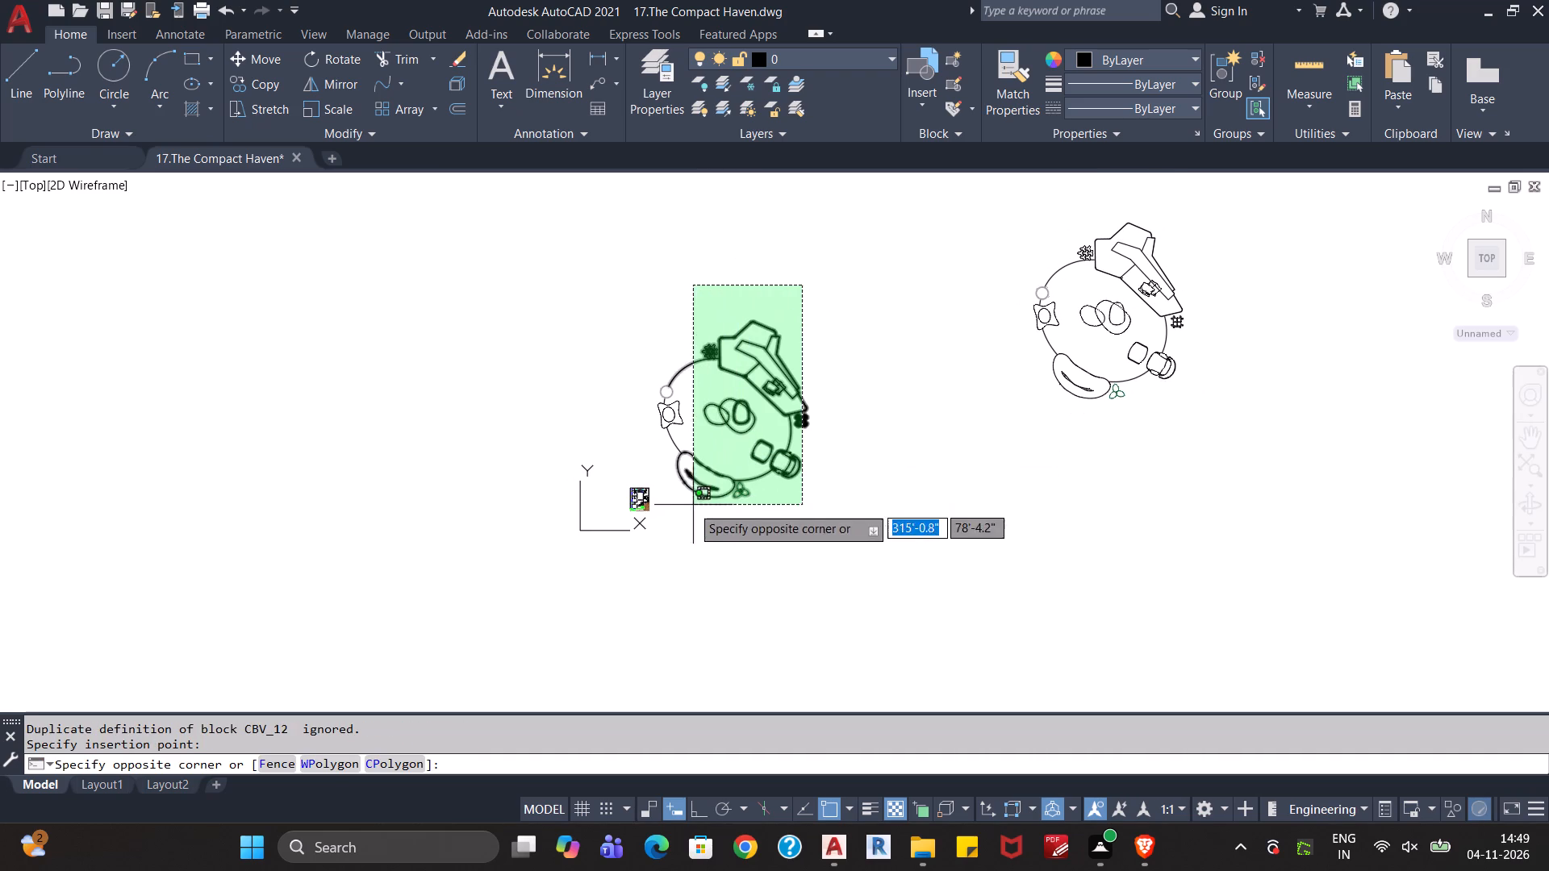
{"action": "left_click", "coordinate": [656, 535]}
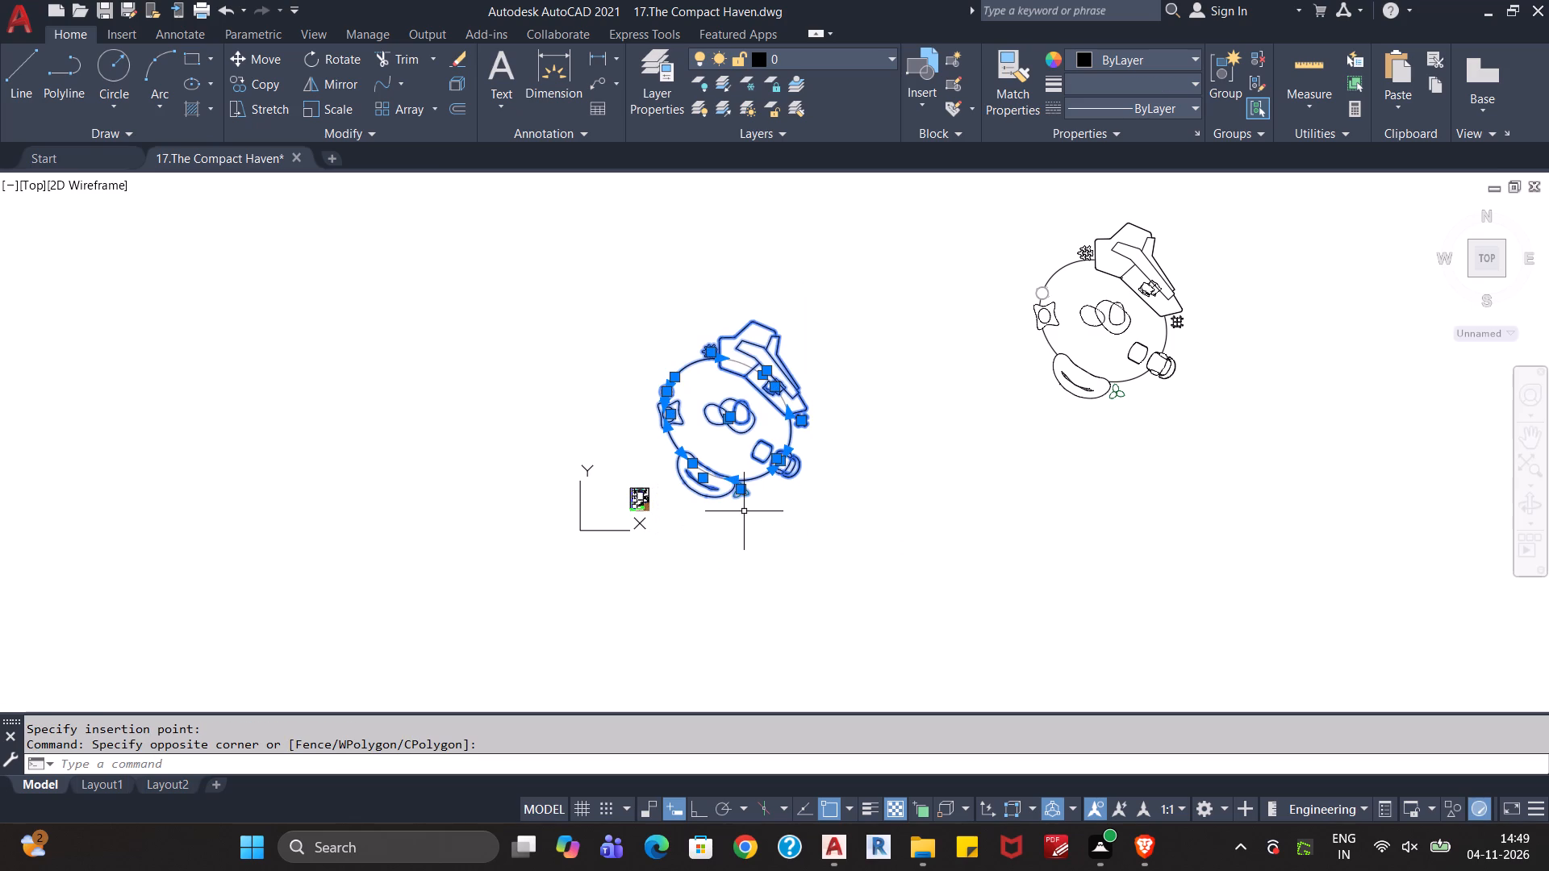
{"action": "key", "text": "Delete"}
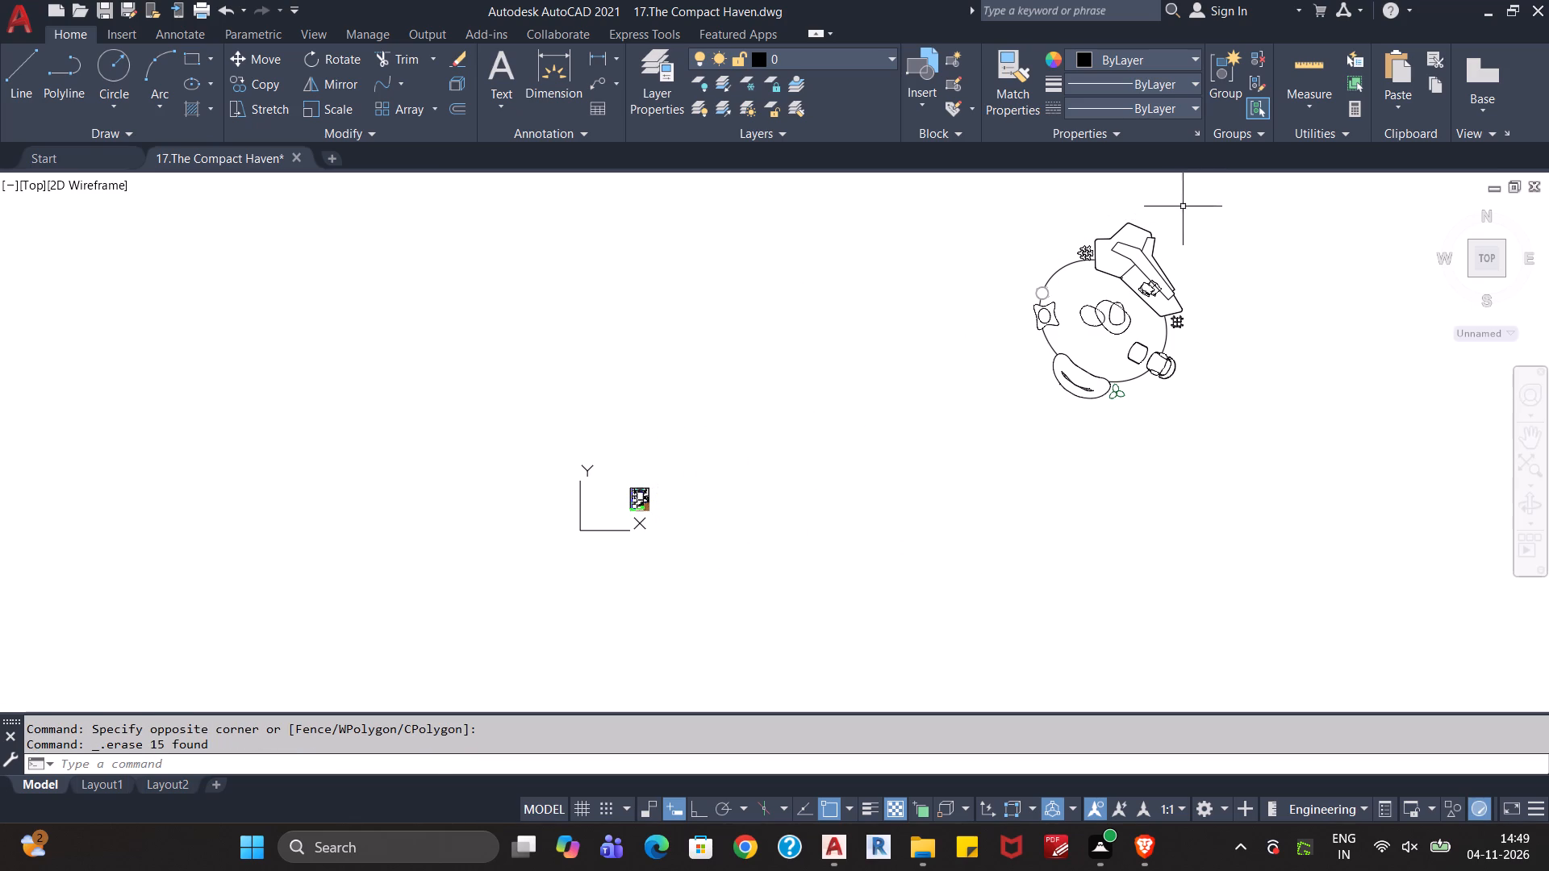
Cut the remaining sofa set and paste it closer to the floor plan.
{"action": "left_click", "coordinate": [1187, 204]}
{"action": "left_click", "coordinate": [1008, 475]}
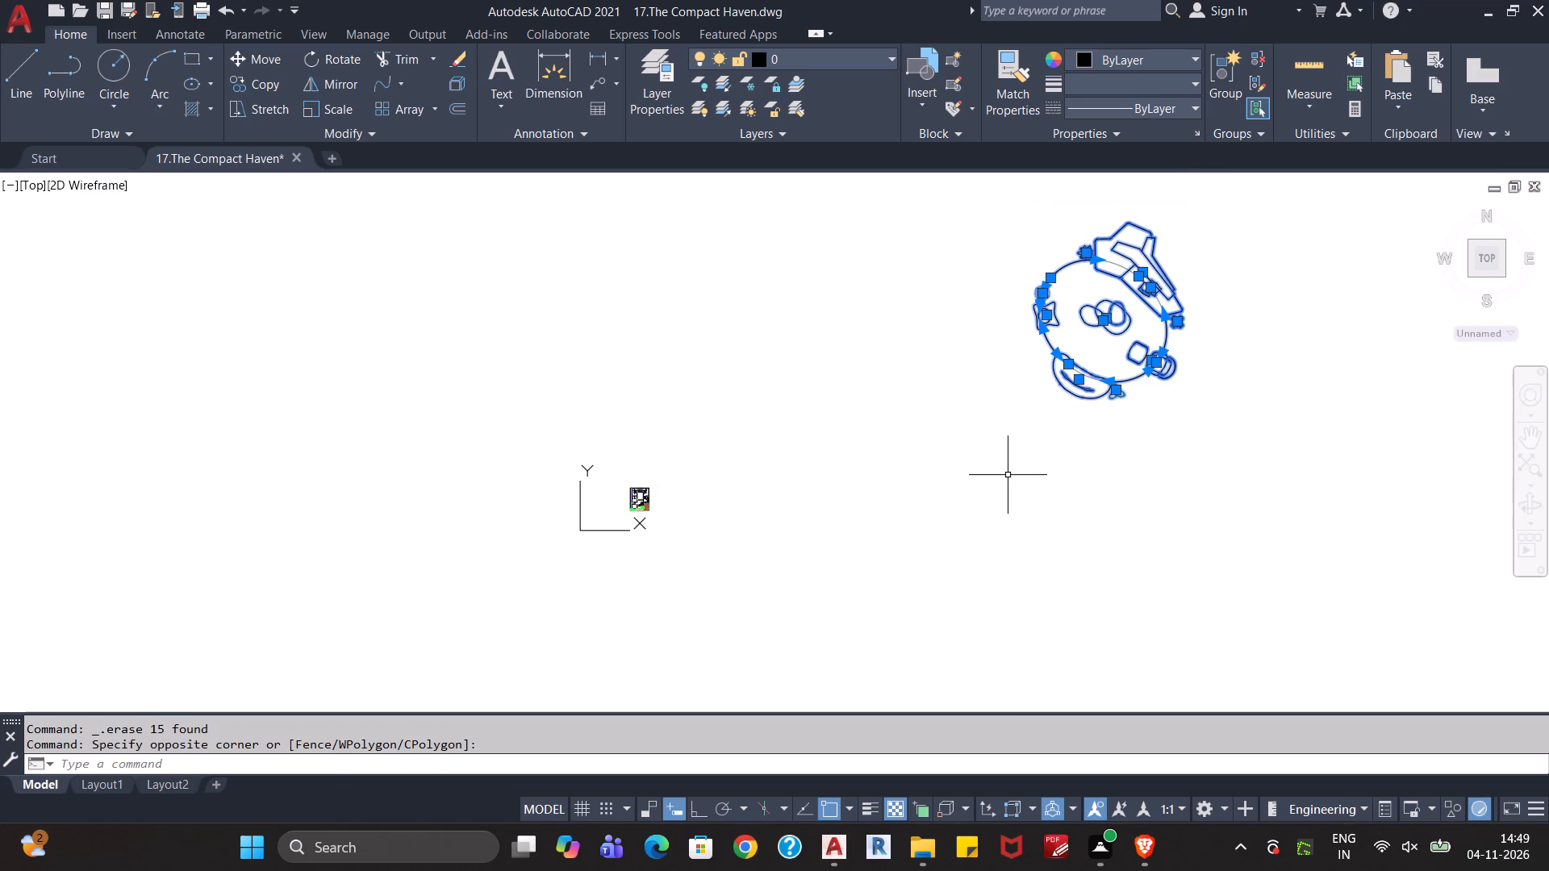
{"action": "key", "text": "ctrl+x"}
{"action": "key", "text": "ctrl+v"}
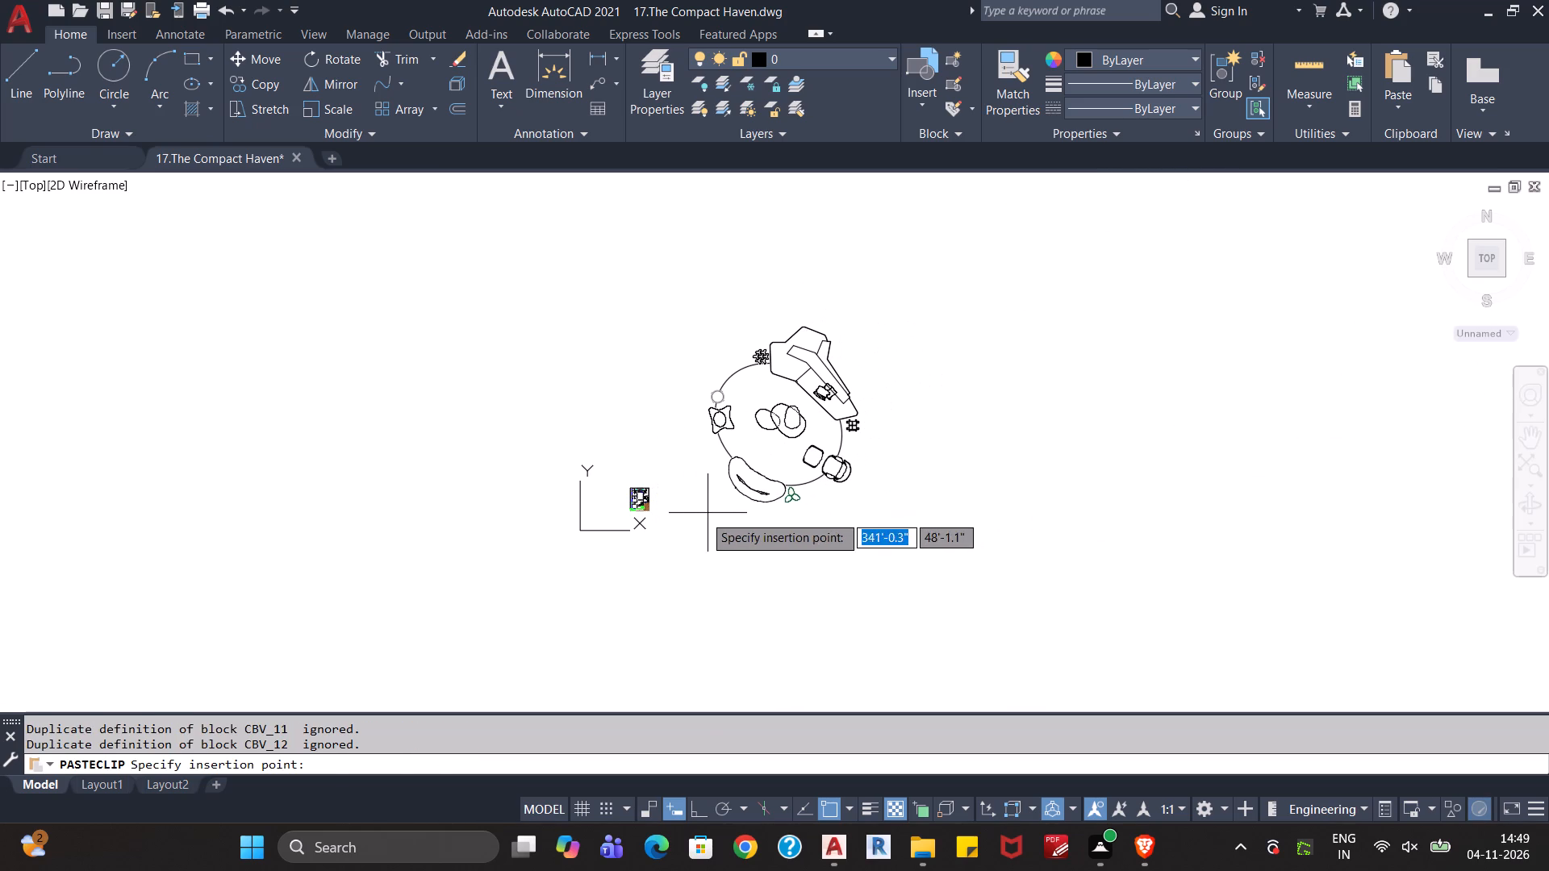
{"action": "left_click", "coordinate": [699, 518]}
Scale the whole sofa set down drastically to suit the floor plan, using the centre of its small round table as base point.
{"action": "left_click", "coordinate": [900, 260]}
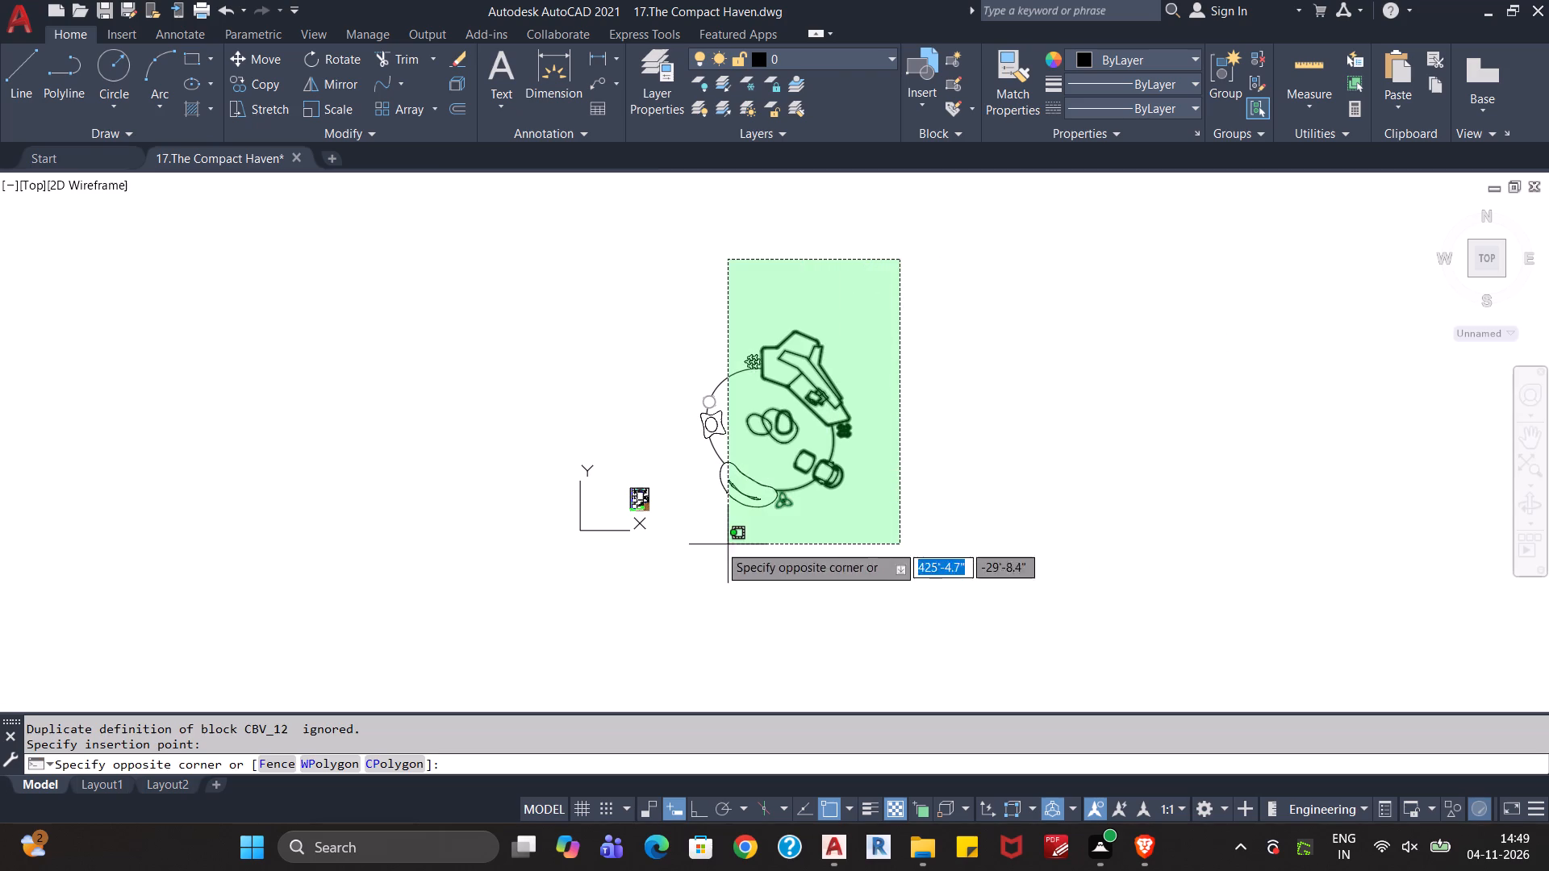
{"action": "left_click", "coordinate": [682, 553]}
{"action": "type", "text": "sc"}
{"action": "key", "text": "Return"}
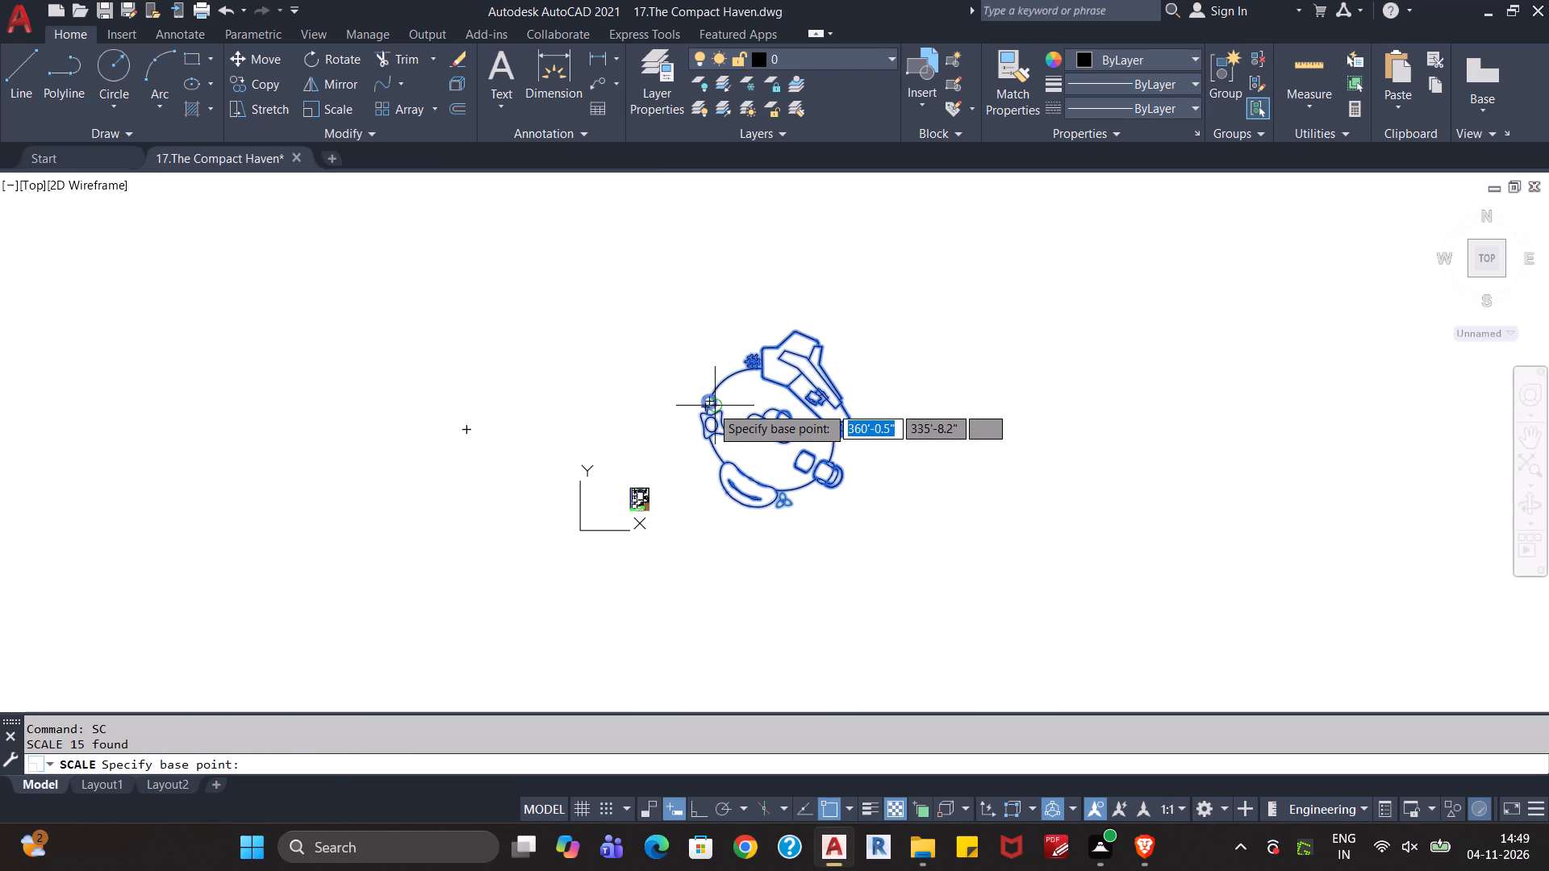
{"action": "scroll", "coordinate": [702, 408], "scroll_direction": "up", "scroll_amount": 4}
{"action": "left_click", "coordinate": [737, 368]}
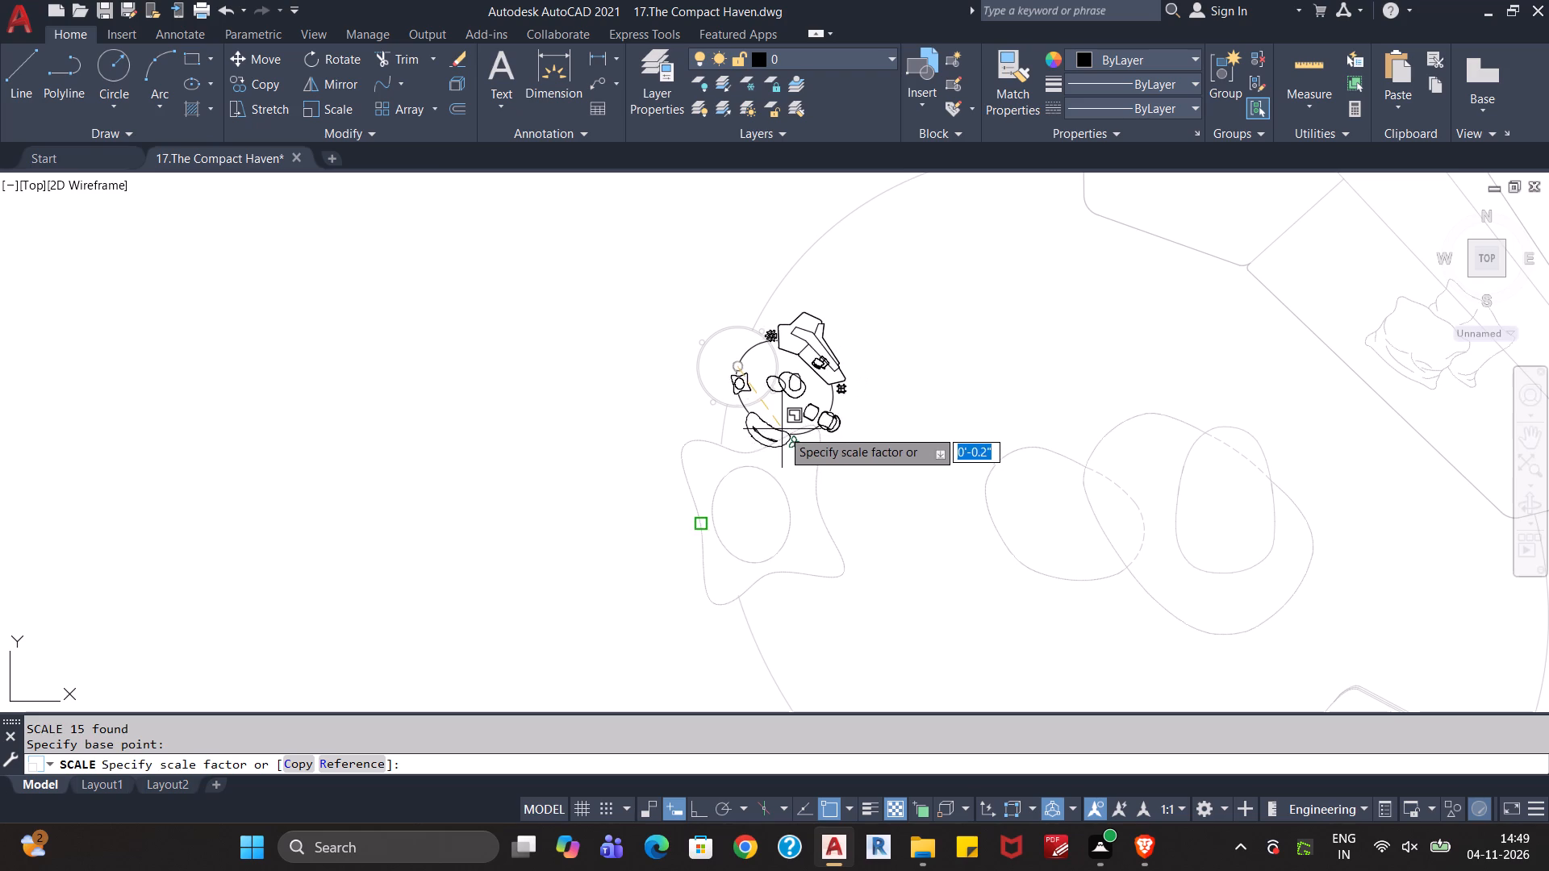
{"action": "left_click", "coordinate": [755, 390]}
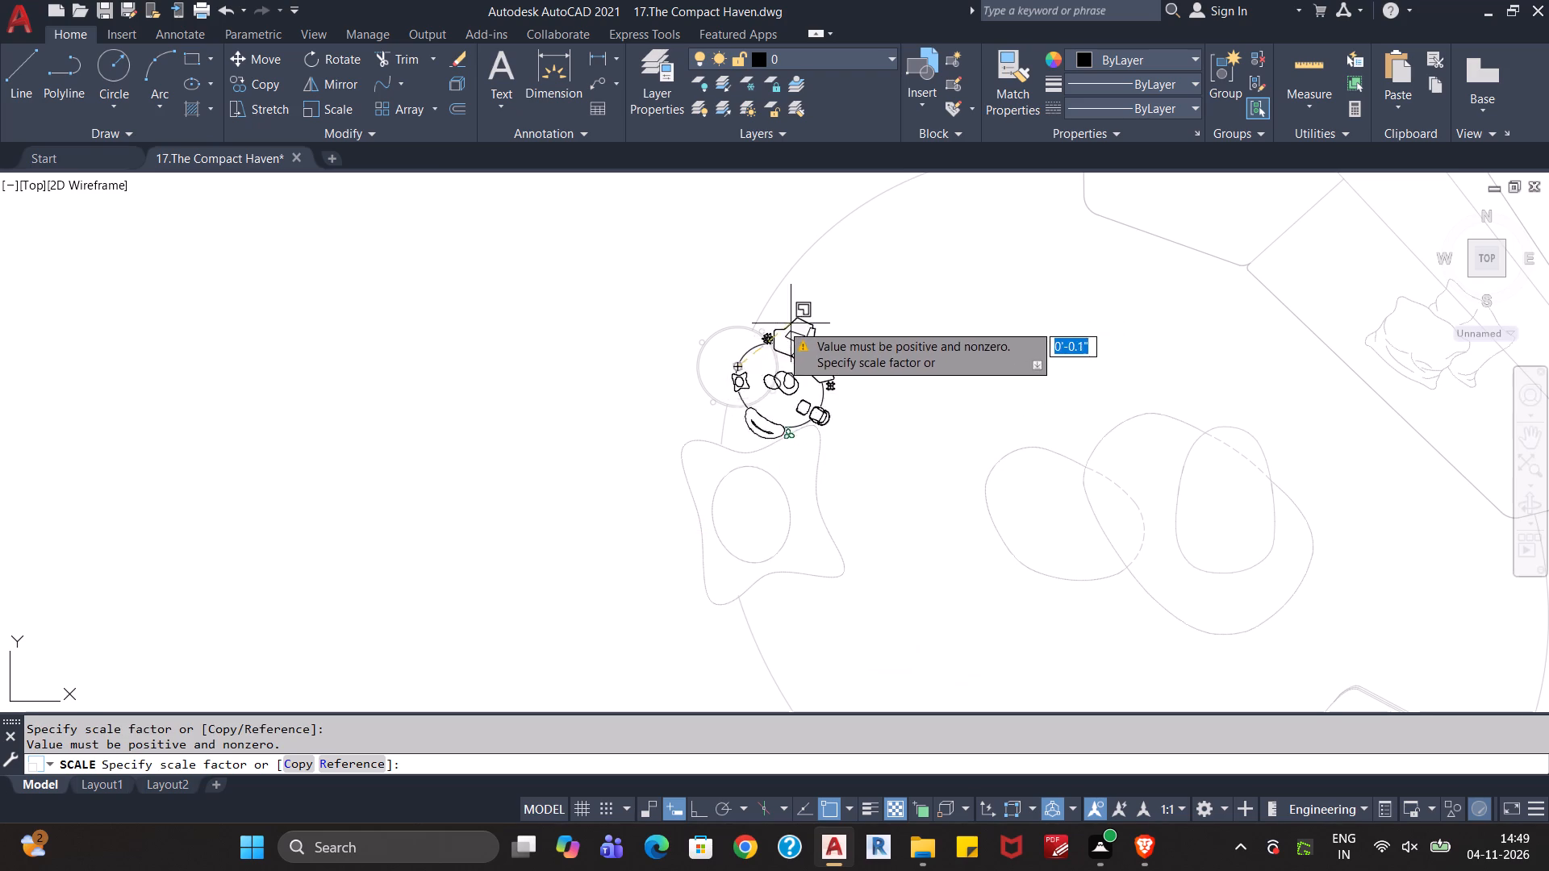
{"action": "scroll", "coordinate": [726, 358], "scroll_direction": "up", "scroll_amount": 4}
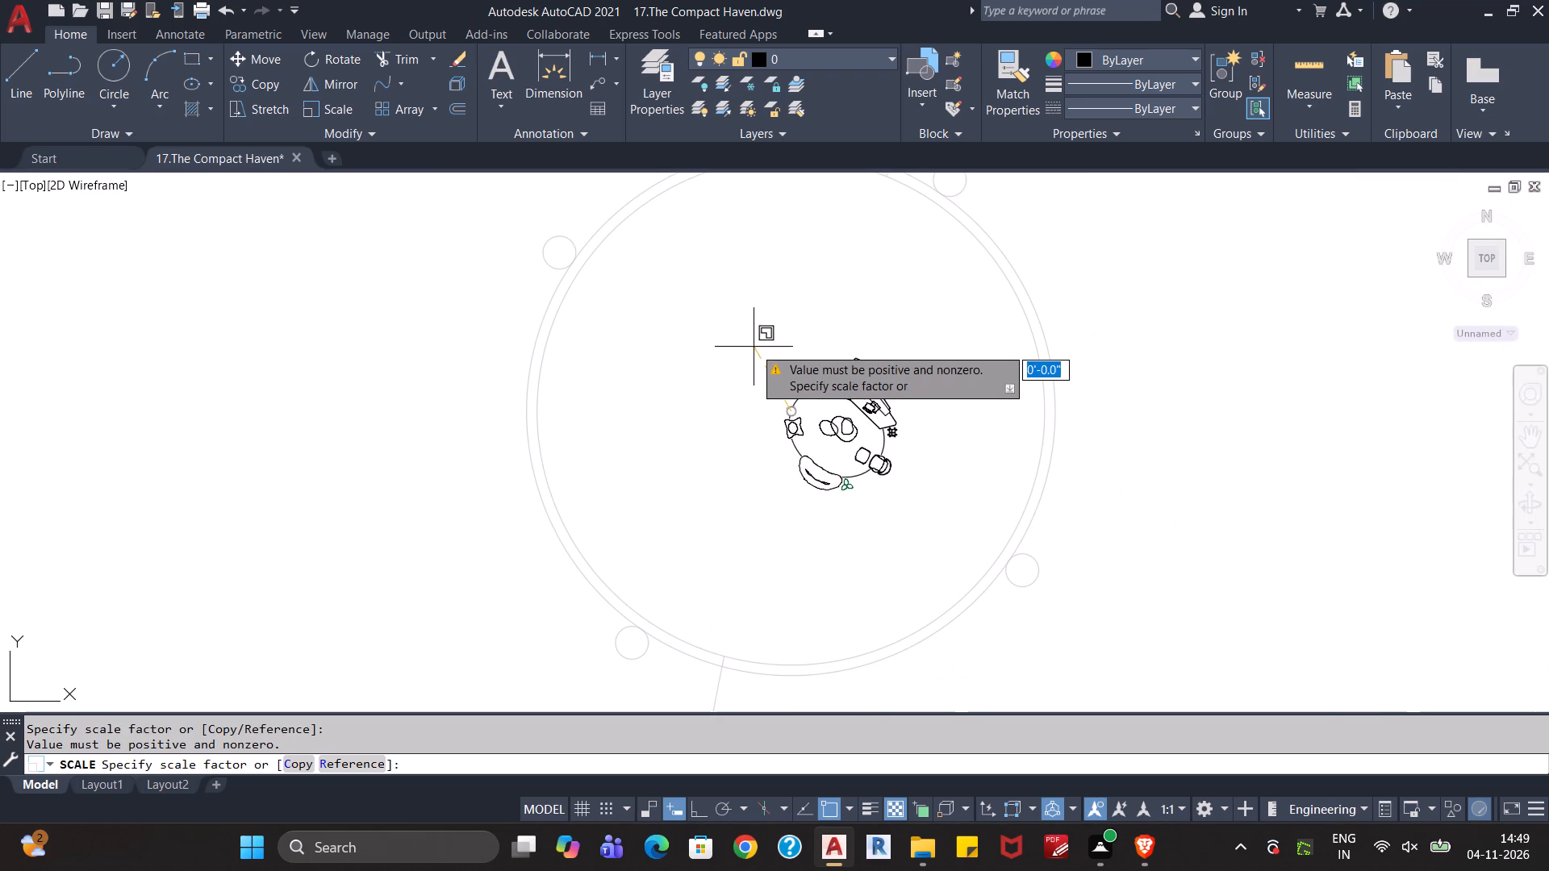
{"action": "left_click", "coordinate": [745, 406]}
Cut the scaled-down sofa set and paste it into the empty space beside the floor plan's herringbone-paved area.
{"action": "left_click", "coordinate": [888, 315]}
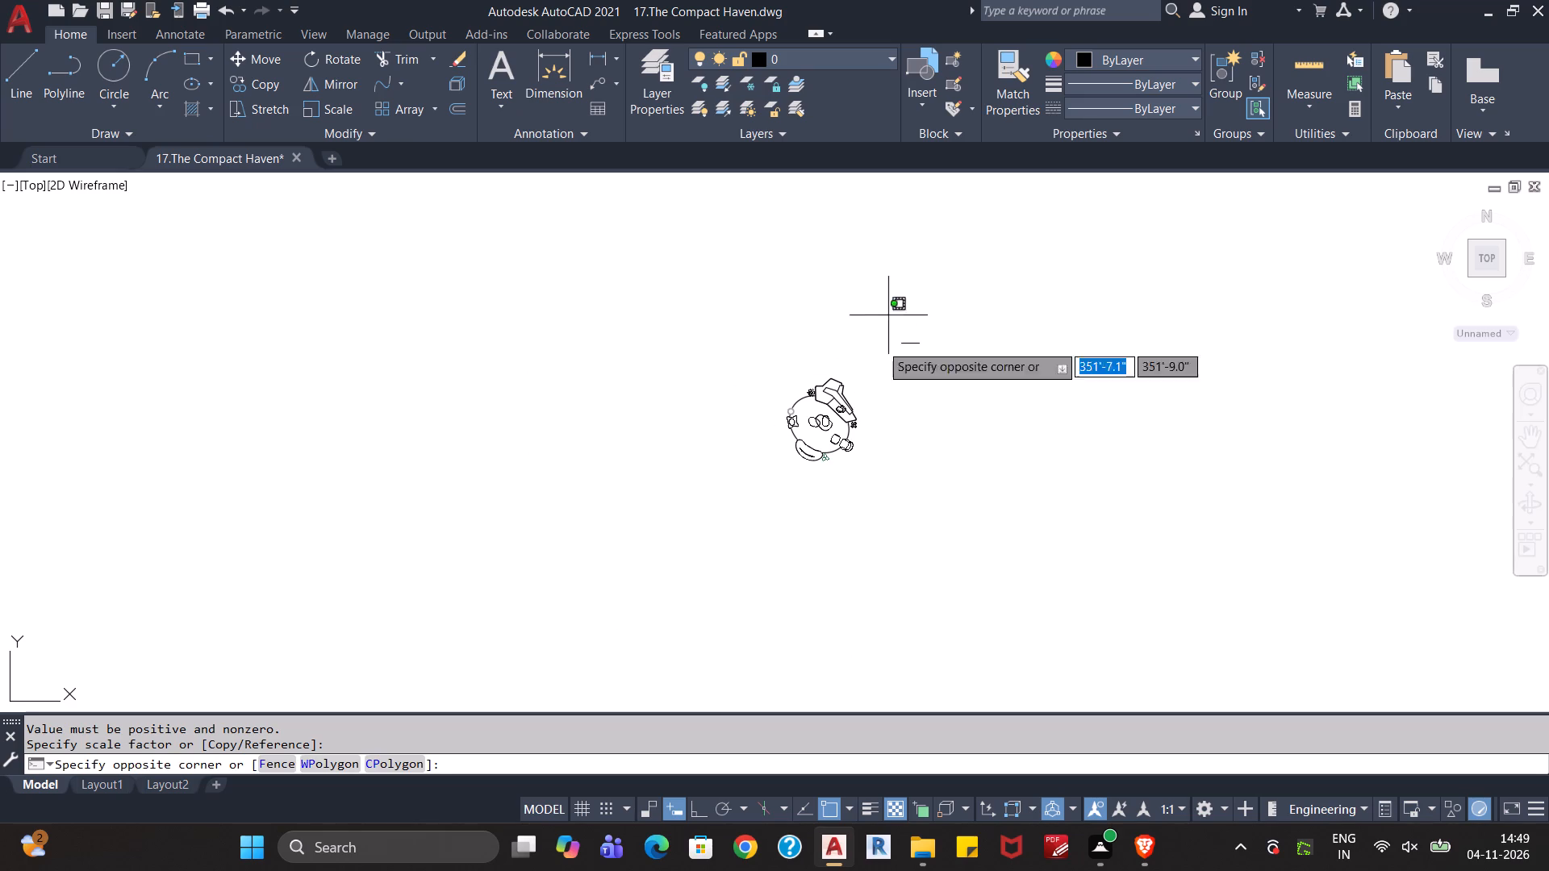
{"action": "left_click", "coordinate": [751, 531]}
{"action": "key", "text": "ctrl+x"}
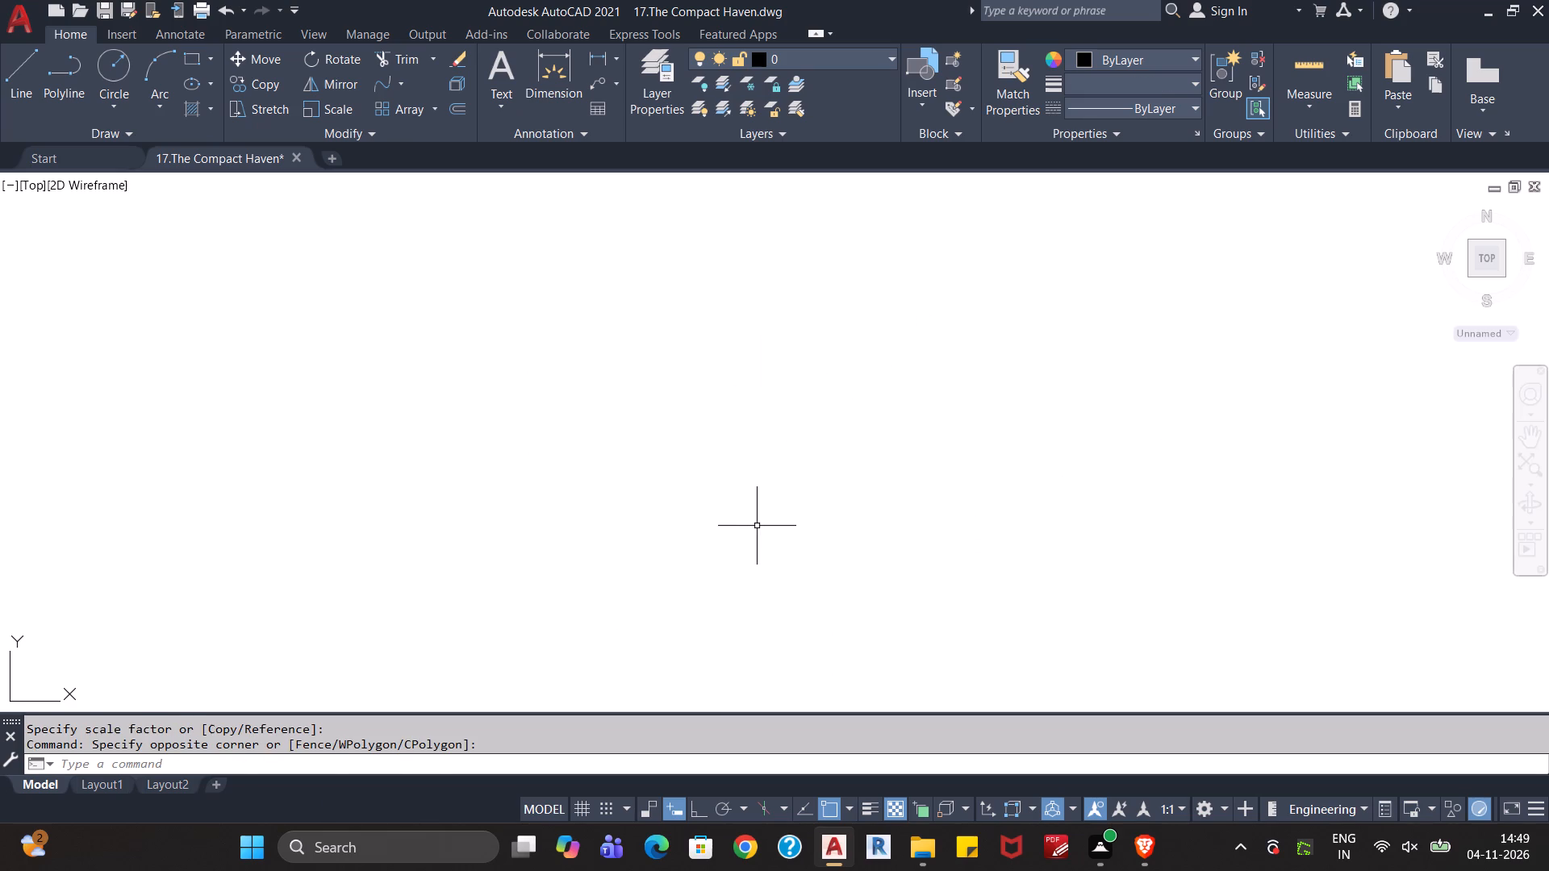
{"action": "middle_click_drag", "start_coordinate": [678, 539], "coordinate": [877, 431]}
{"action": "scroll", "coordinate": [834, 444], "scroll_direction": "down", "scroll_amount": 4}
{"action": "middle_click", "coordinate": [729, 481]}
{"action": "middle_click", "coordinate": [729, 481]}
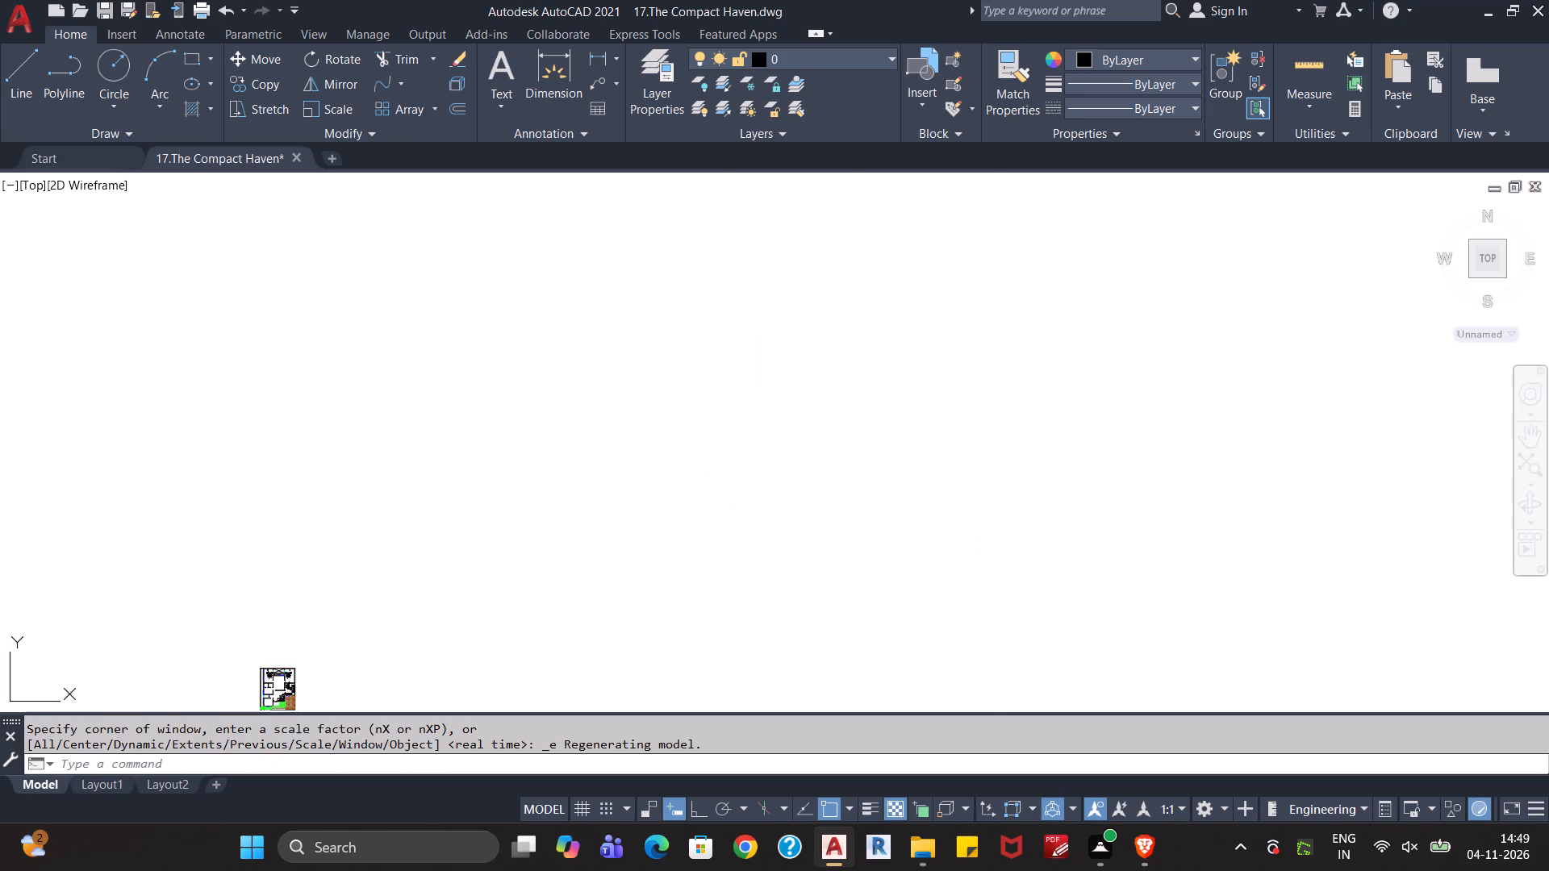
{"action": "middle_click_drag", "start_coordinate": [1092, 472], "coordinate": [722, 473]}
{"action": "key", "text": "ctrl+v"}
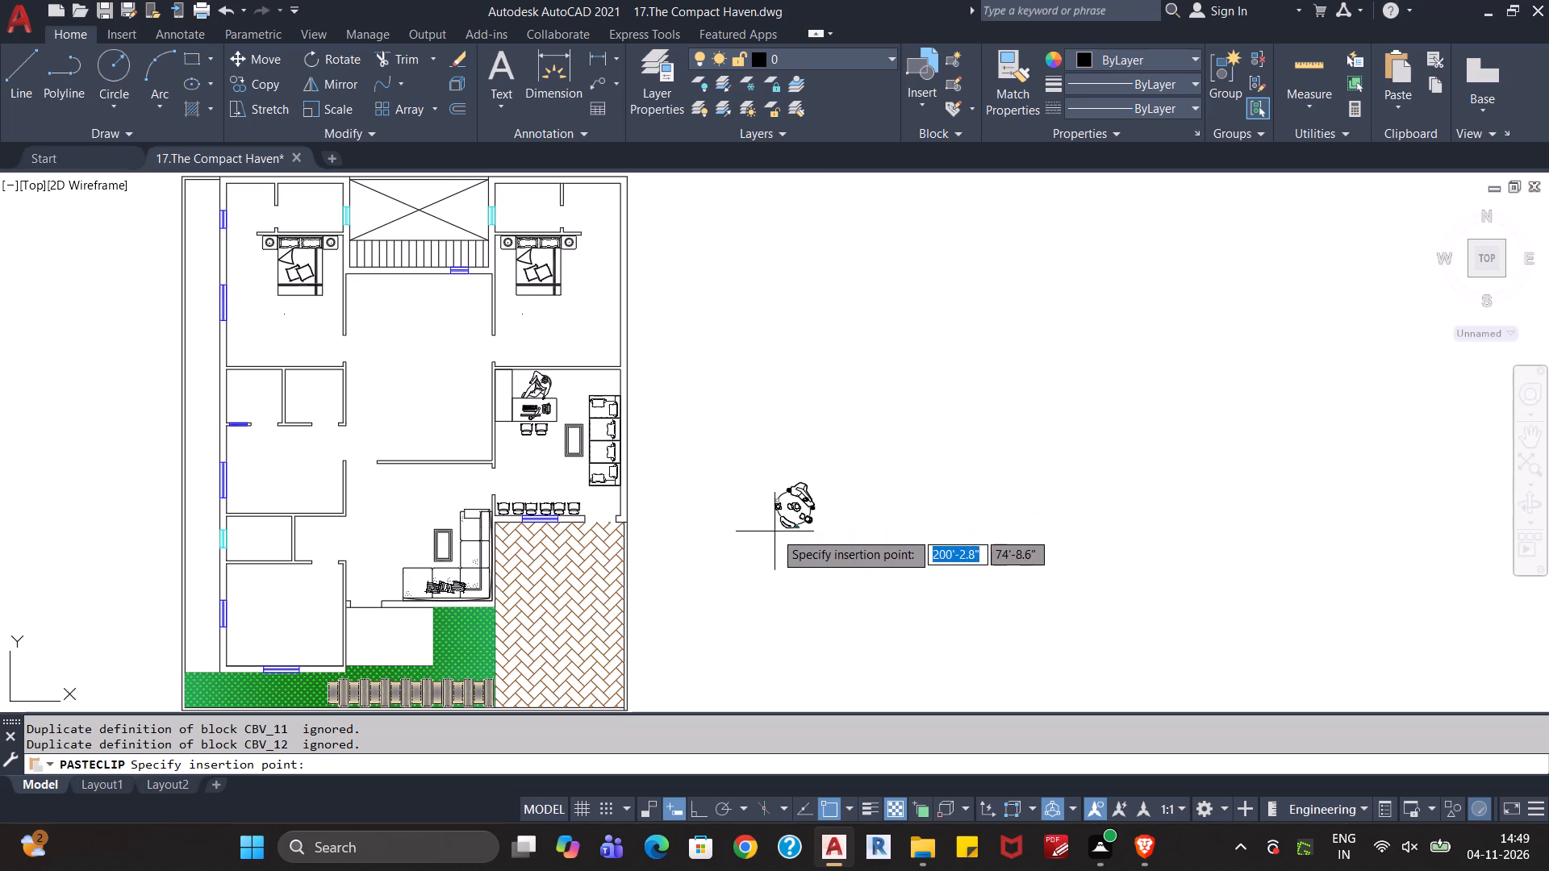
{"action": "middle_click_drag", "start_coordinate": [774, 536], "coordinate": [911, 396]}
{"action": "scroll", "coordinate": [626, 498], "scroll_direction": "up", "scroll_amount": 2}
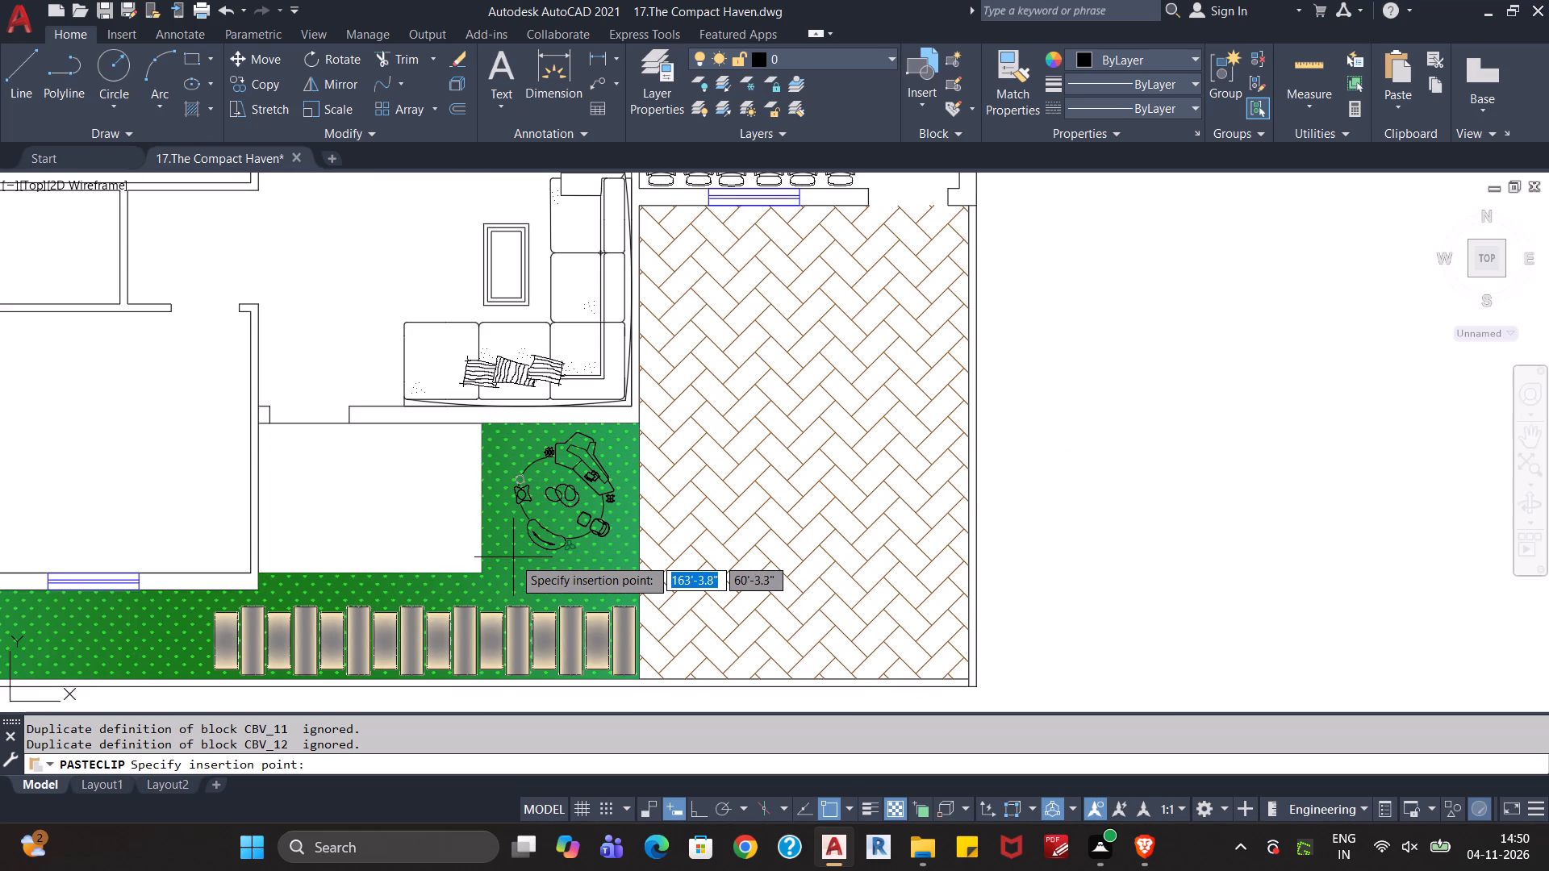
{"action": "middle_click_drag", "start_coordinate": [1125, 423], "coordinate": [650, 455]}
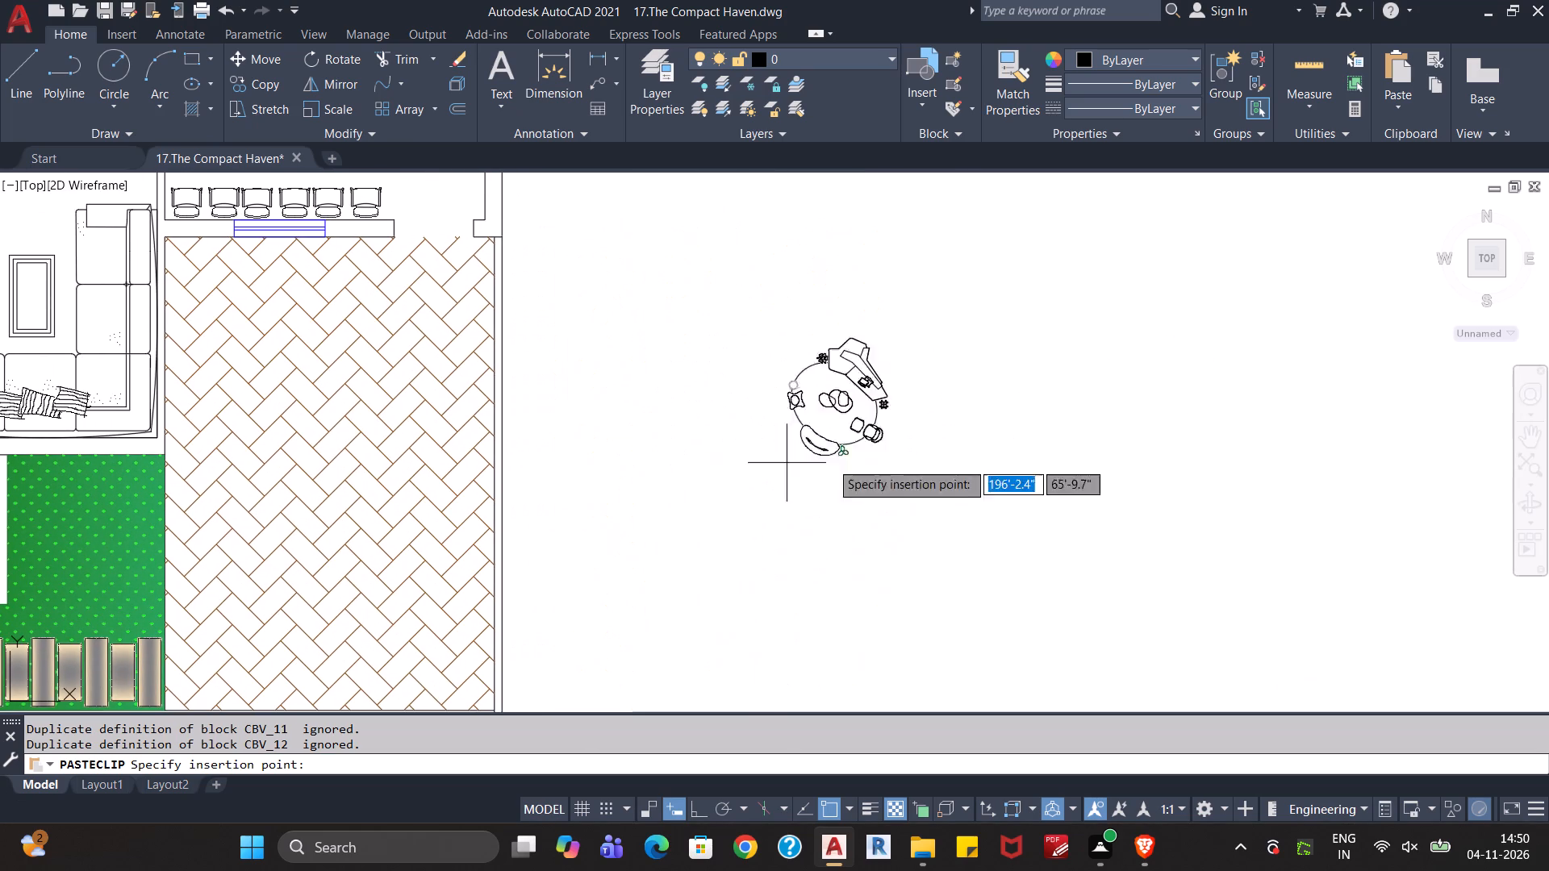
{"action": "left_click", "coordinate": [921, 448]}
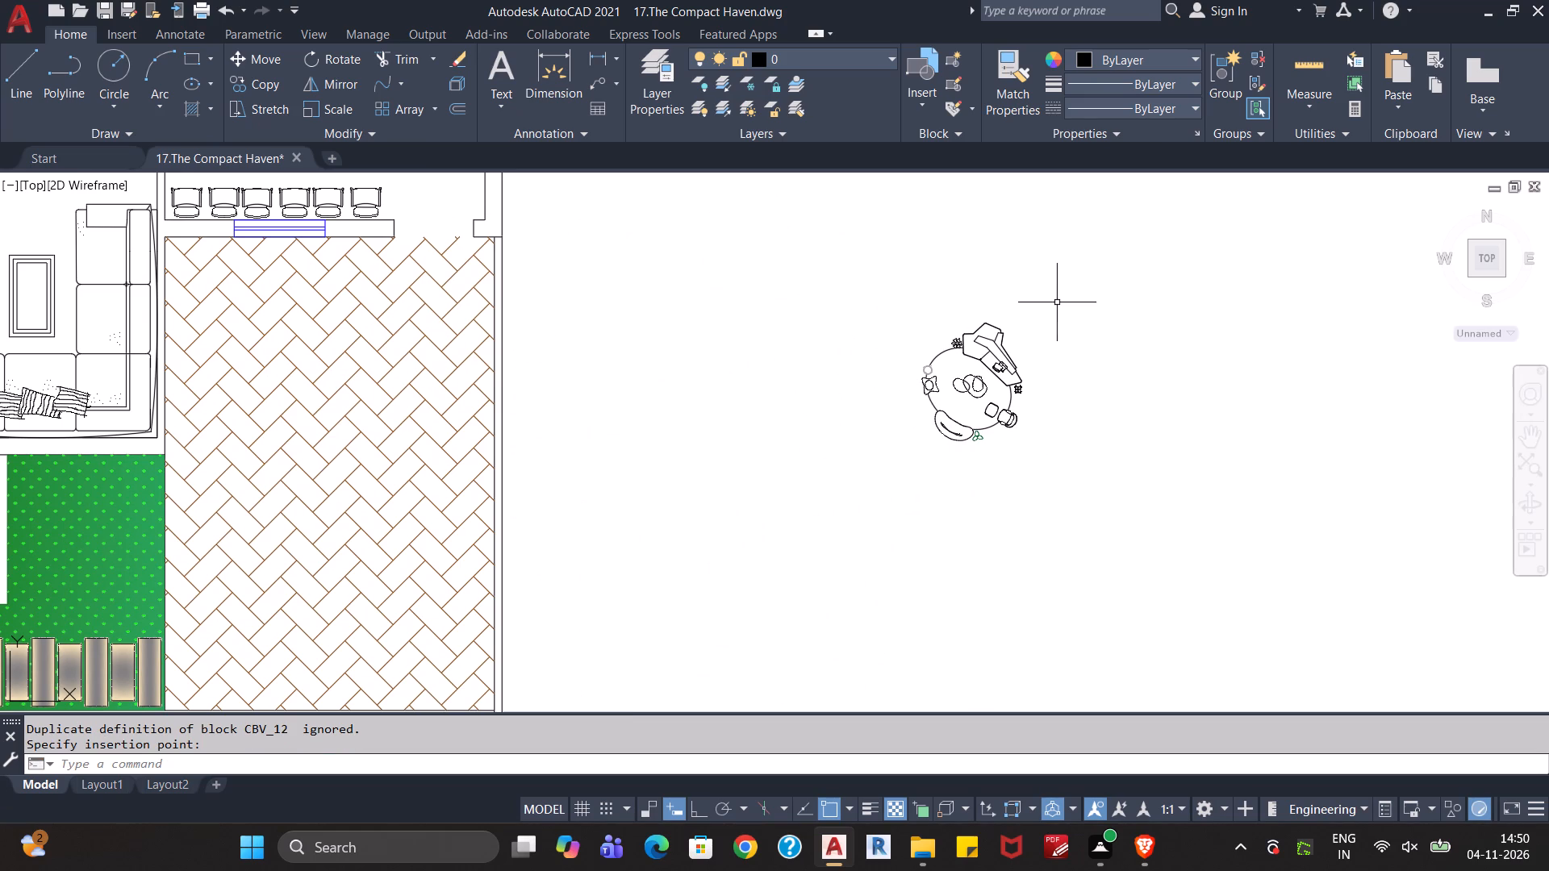
In the angular furniture block CBV_05, fill the surfaces around the bent central band with solid colour 254,240,205.
{"action": "double_click", "coordinate": [979, 358]}
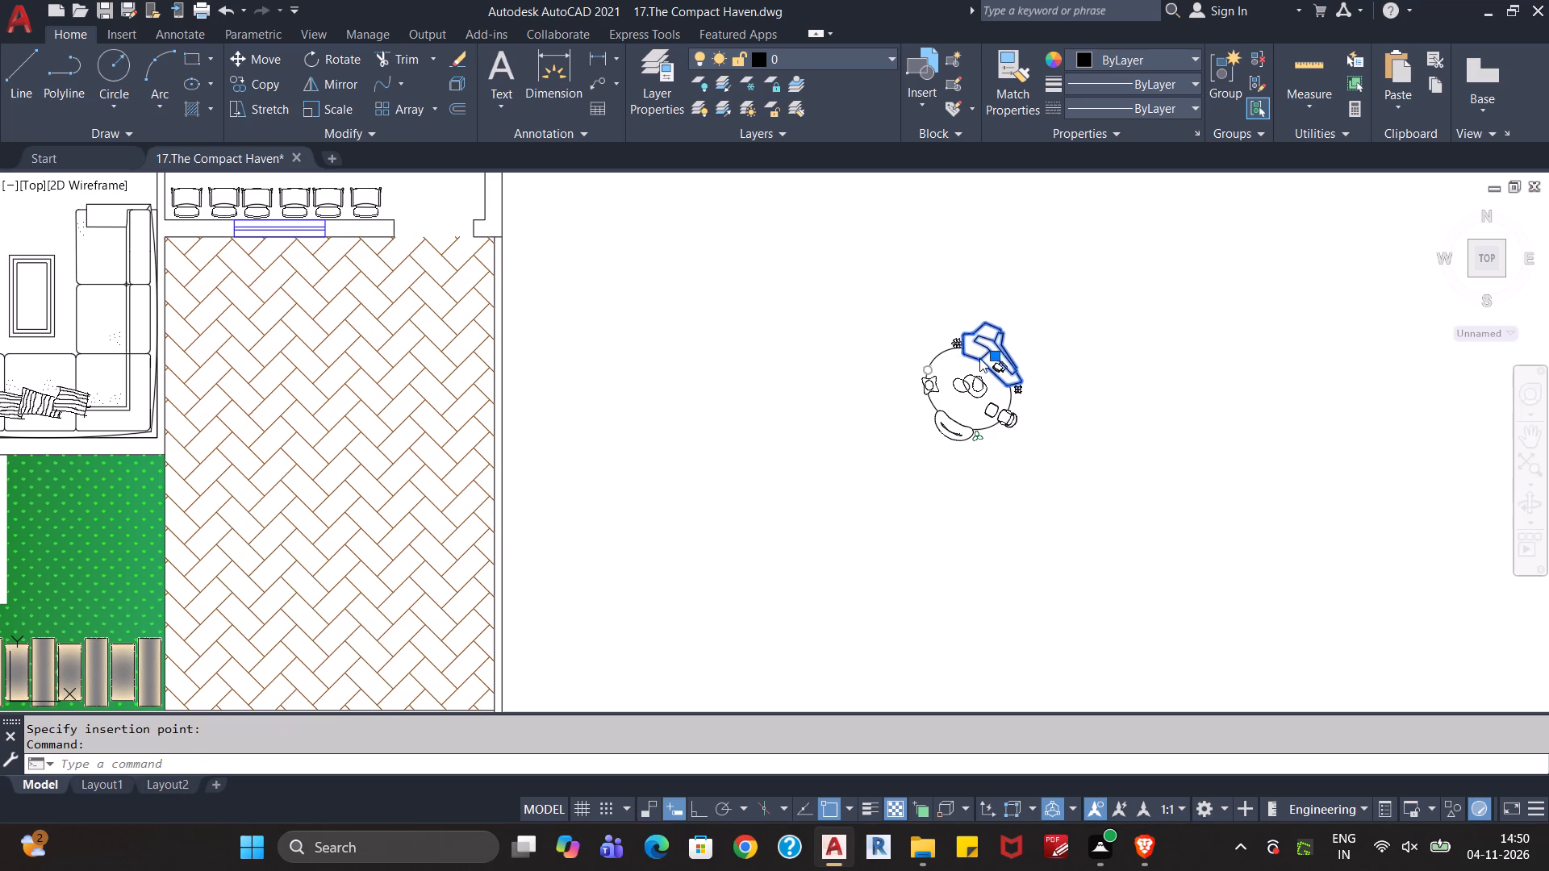
{"action": "left_click", "coordinate": [770, 552]}
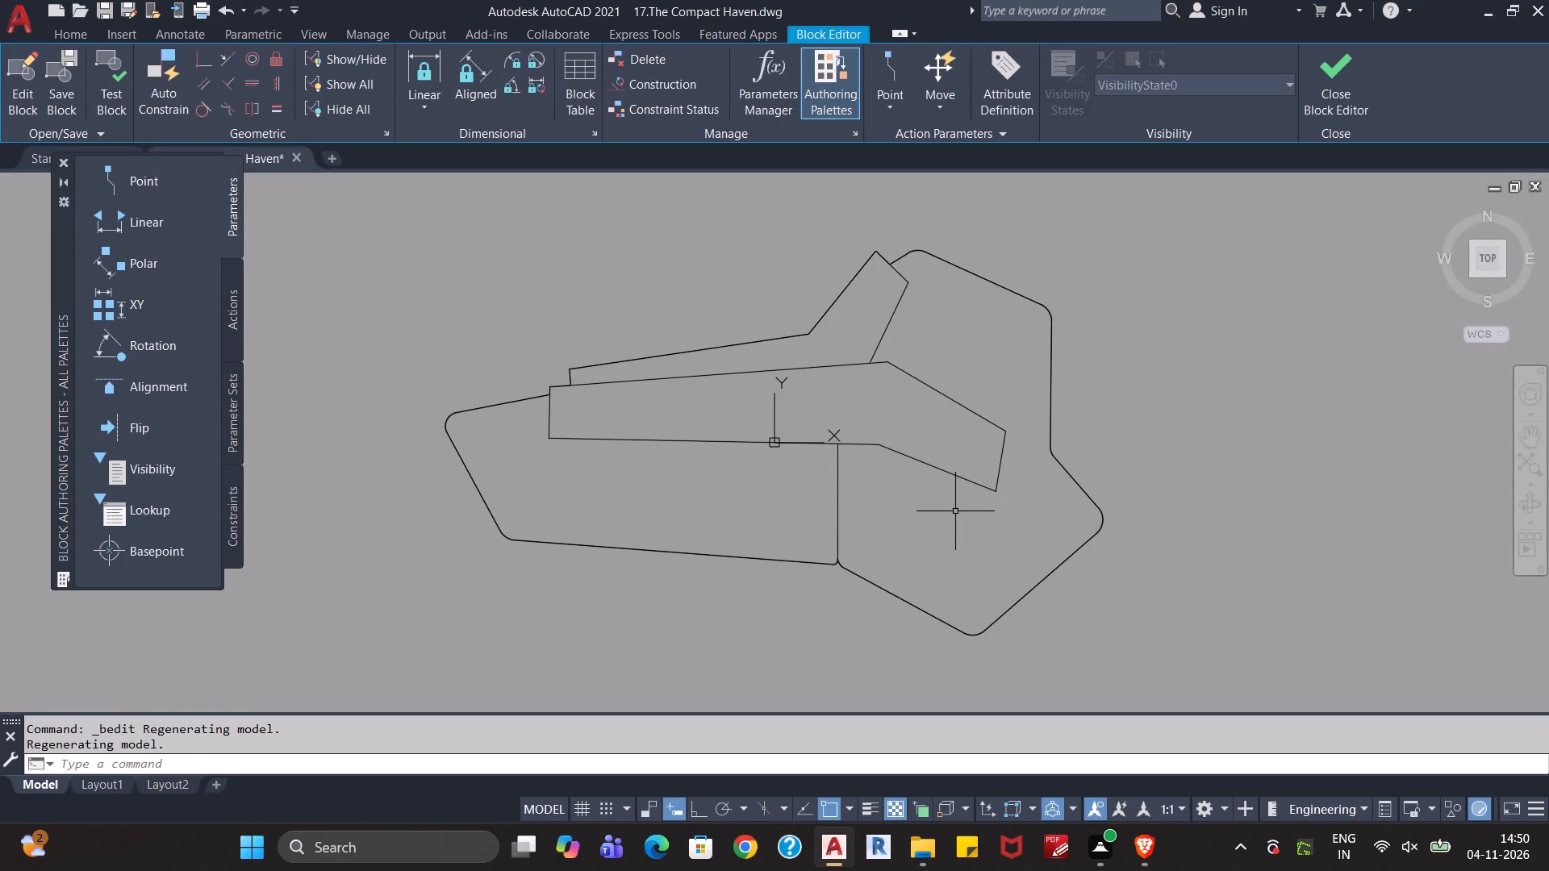
{"action": "type", "text": "ha"}
{"action": "key", "text": "Return"}
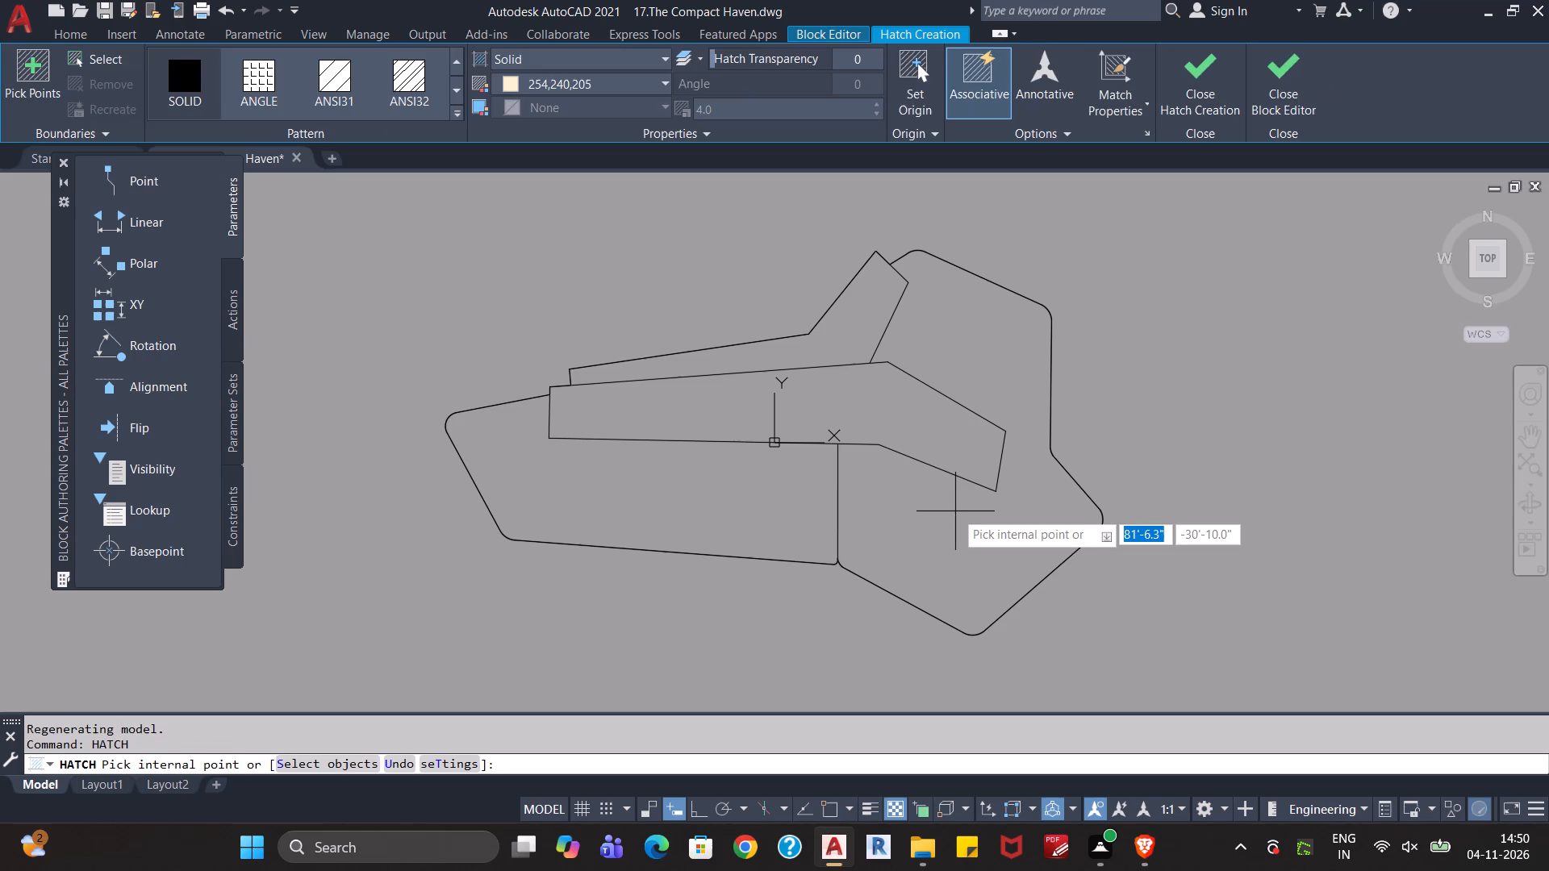
{"action": "left_click", "coordinate": [622, 486]}
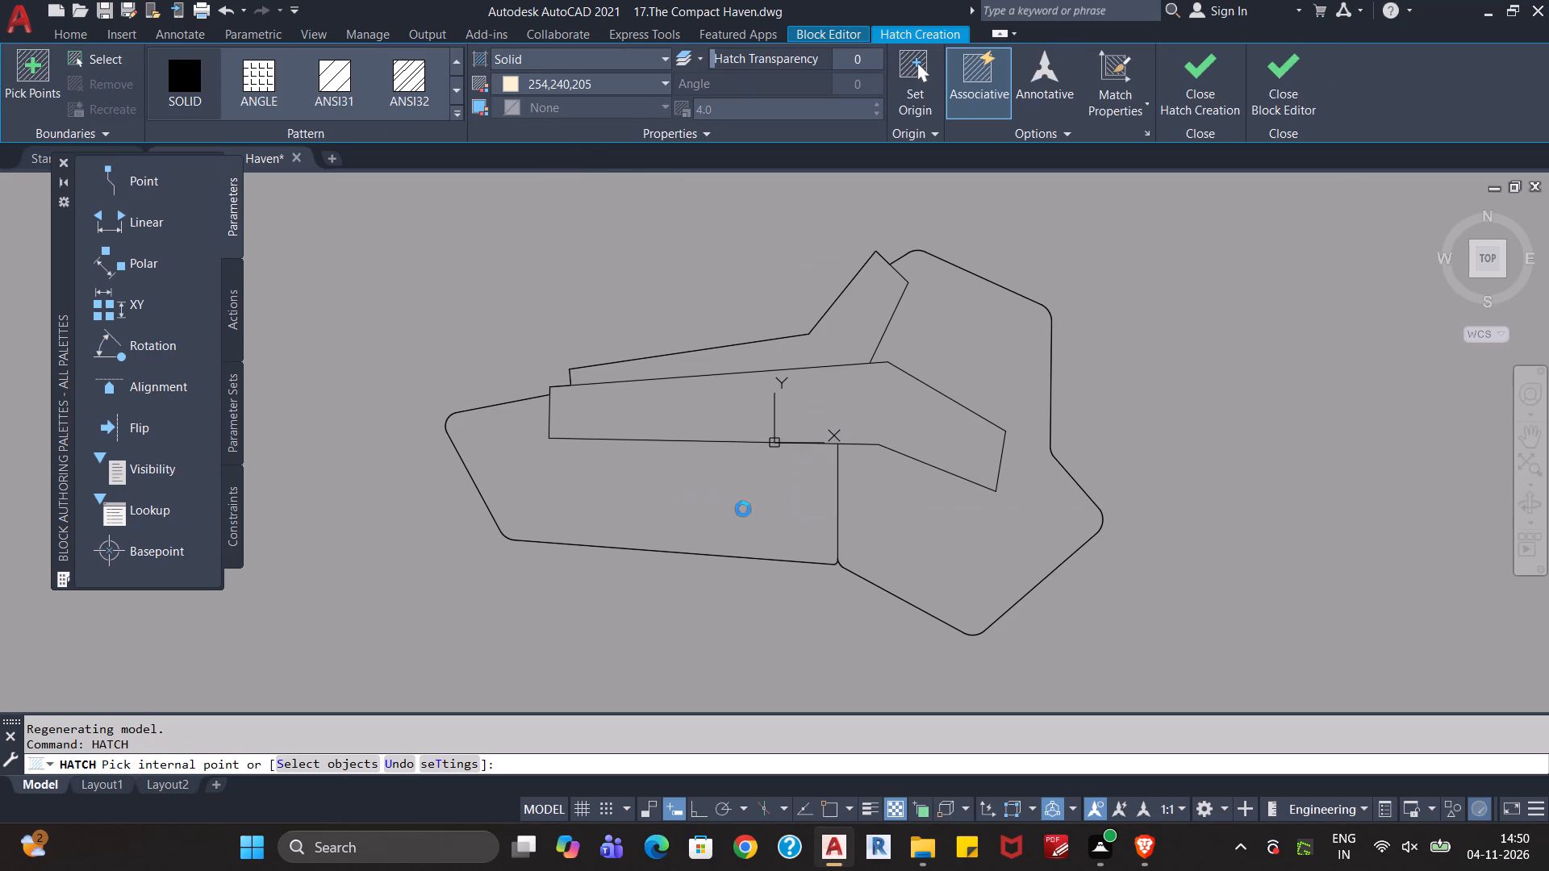
{"action": "left_click", "coordinate": [941, 446]}
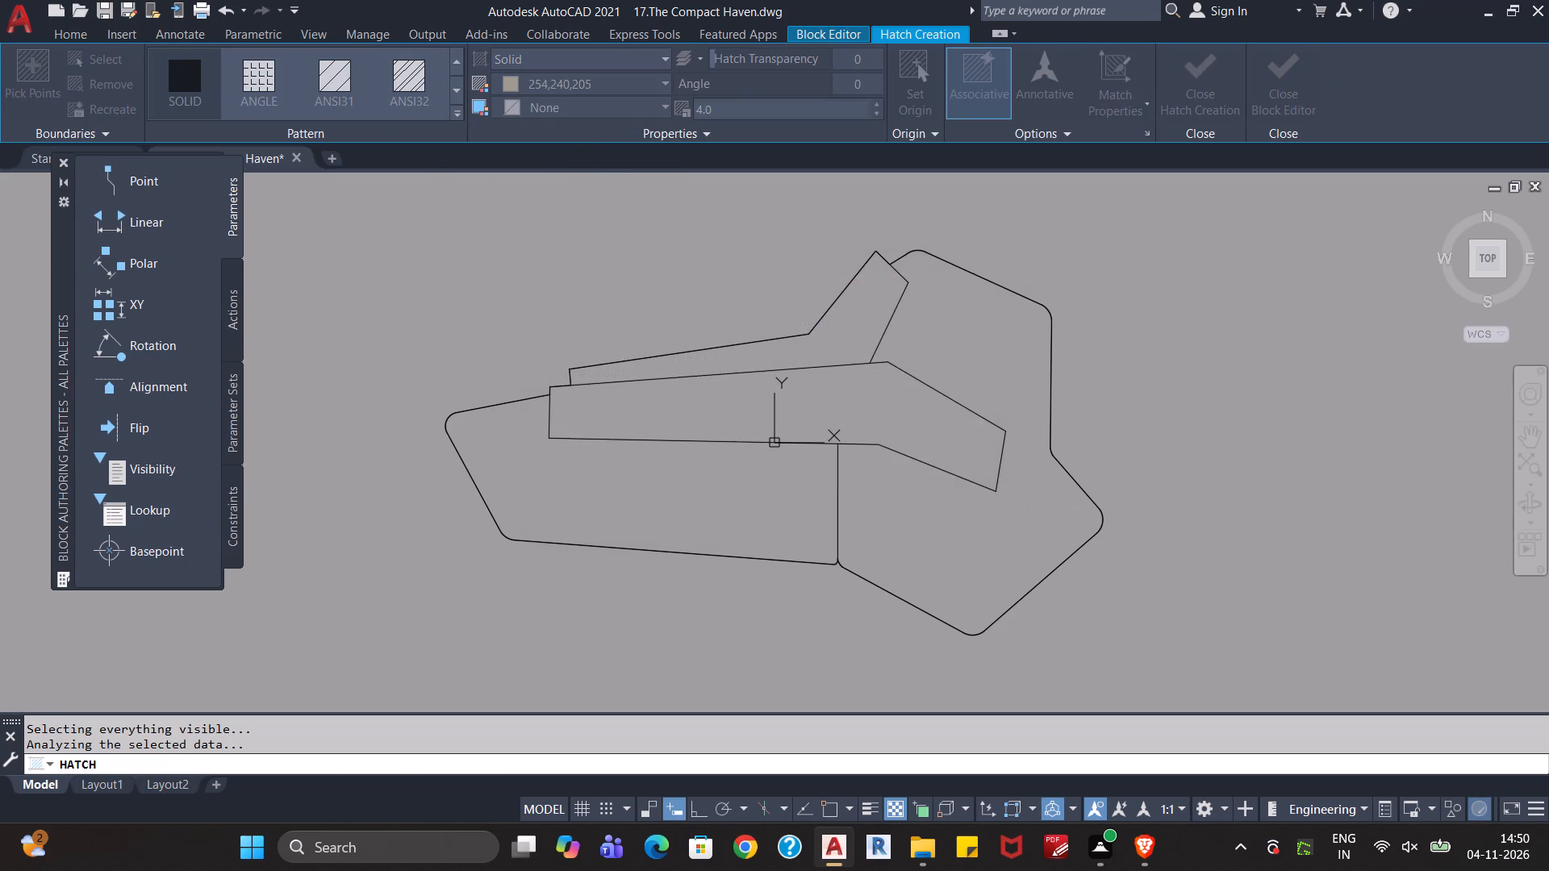
{"action": "scroll", "coordinate": [587, 394], "scroll_direction": "up", "scroll_amount": 4}
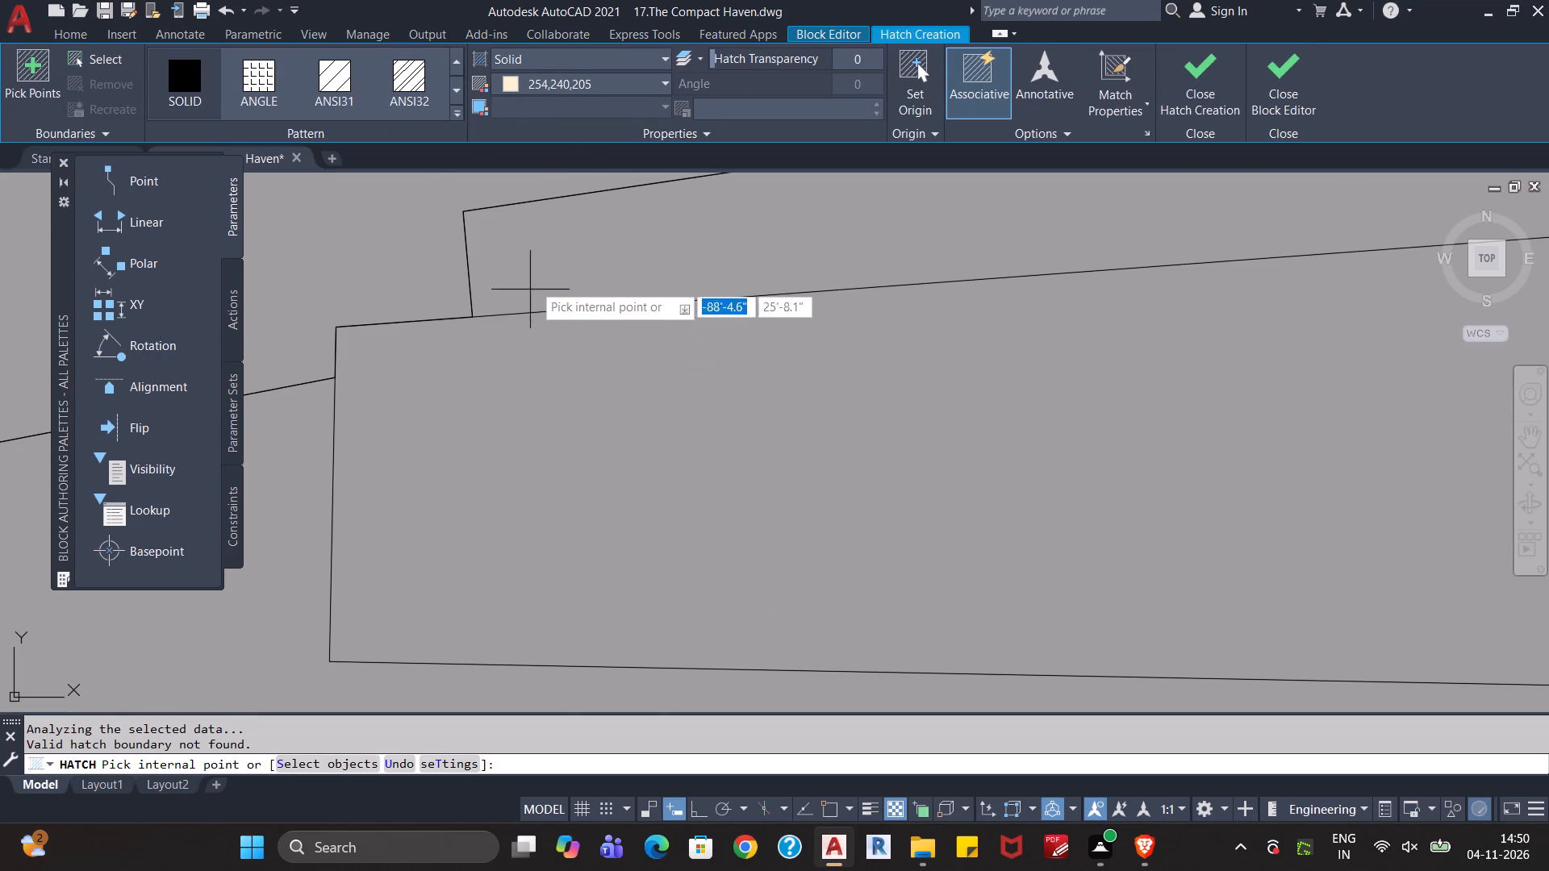
{"action": "left_click", "coordinate": [540, 273]}
{"action": "scroll", "coordinate": [557, 419], "scroll_direction": "down", "scroll_amount": 2}
{"action": "middle_click_drag", "start_coordinate": [778, 443], "coordinate": [825, 369]}
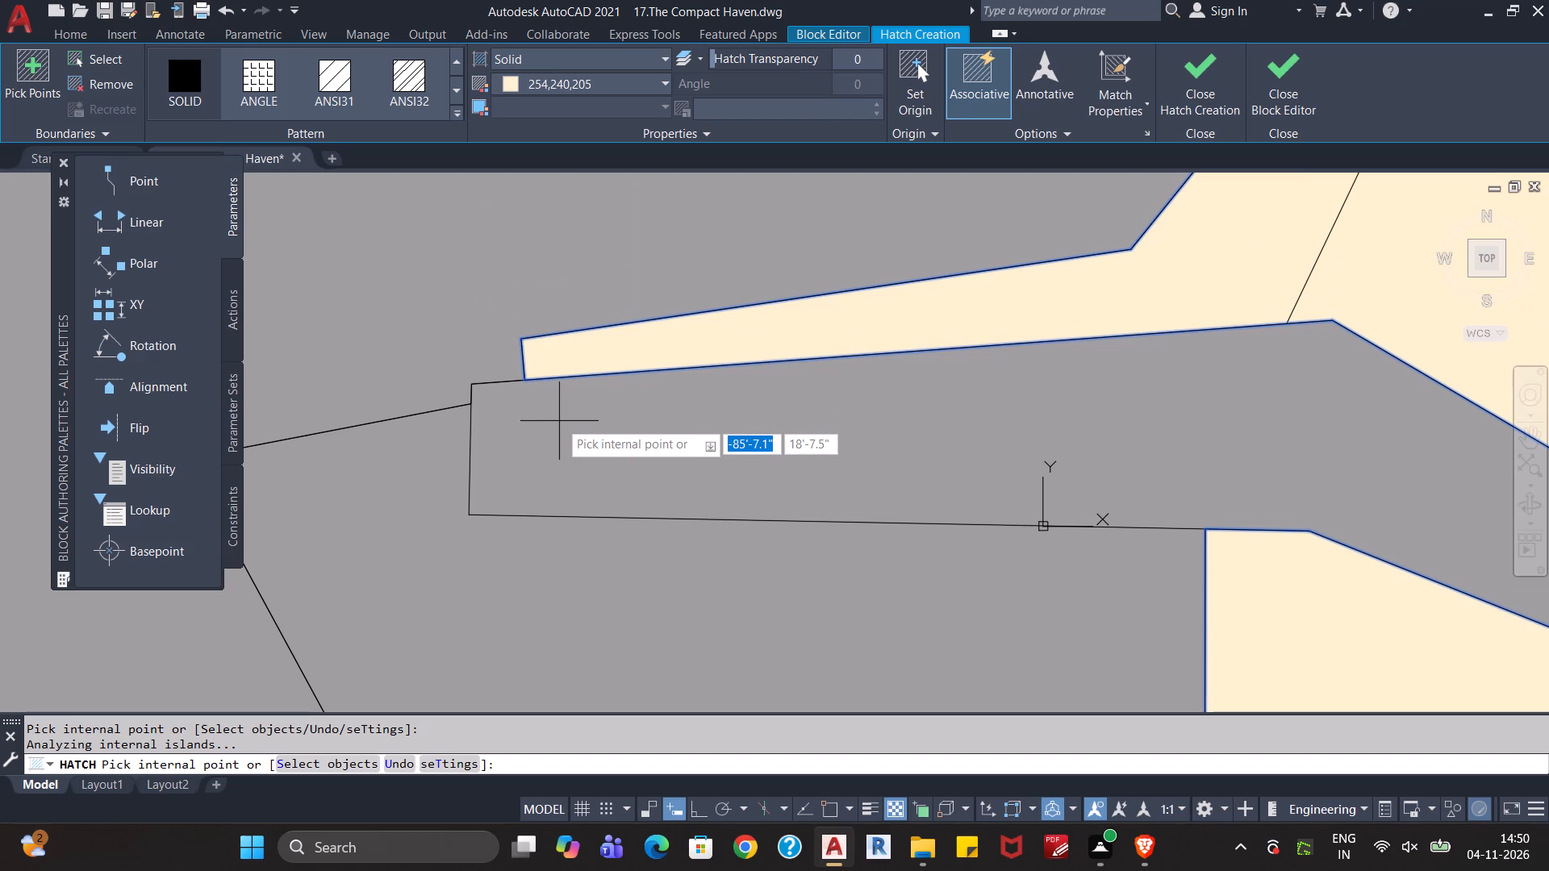
{"action": "middle_click_drag", "start_coordinate": [825, 369], "coordinate": [846, 336]}
{"action": "middle_click_drag", "start_coordinate": [653, 525], "coordinate": [792, 422]}
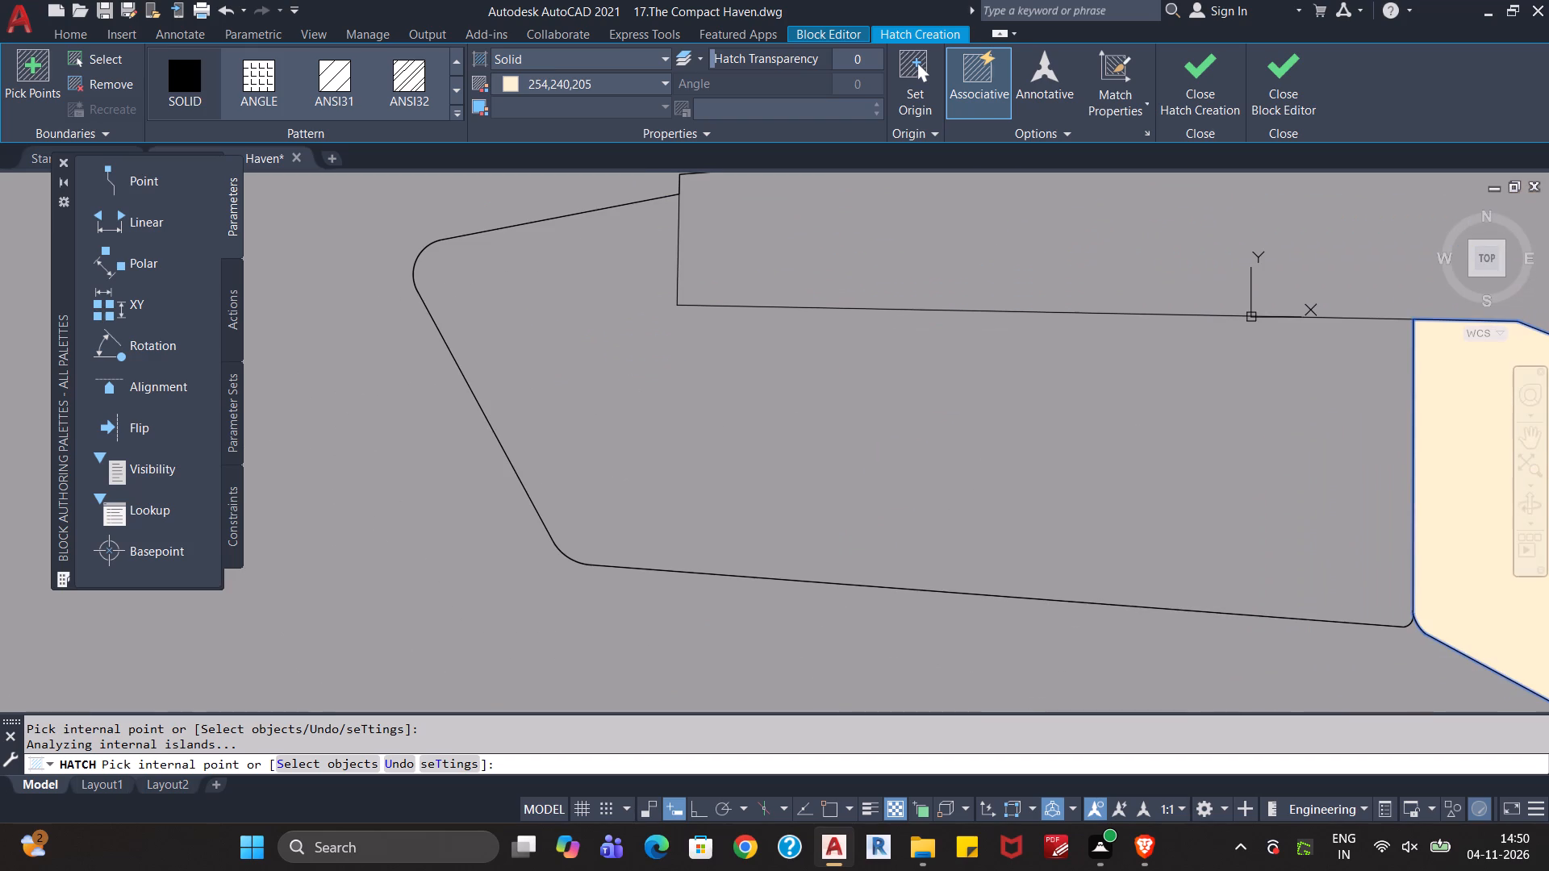
{"action": "left_click", "coordinate": [777, 456]}
{"action": "scroll", "coordinate": [887, 490], "scroll_direction": "down", "scroll_amount": 3}
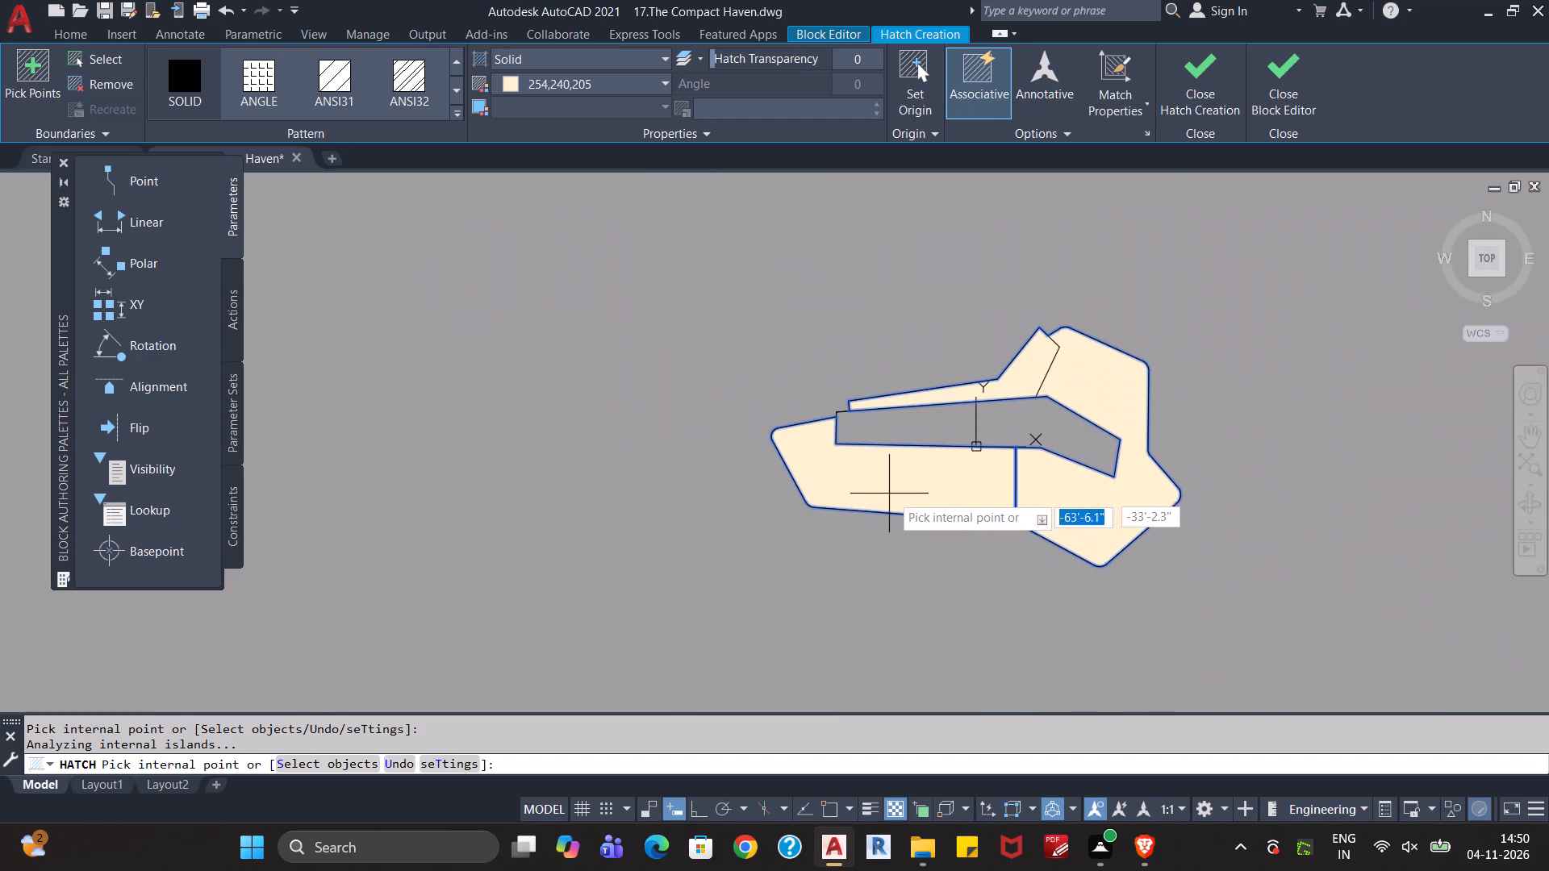
{"action": "scroll", "coordinate": [932, 501], "scroll_direction": "up", "scroll_amount": 1}
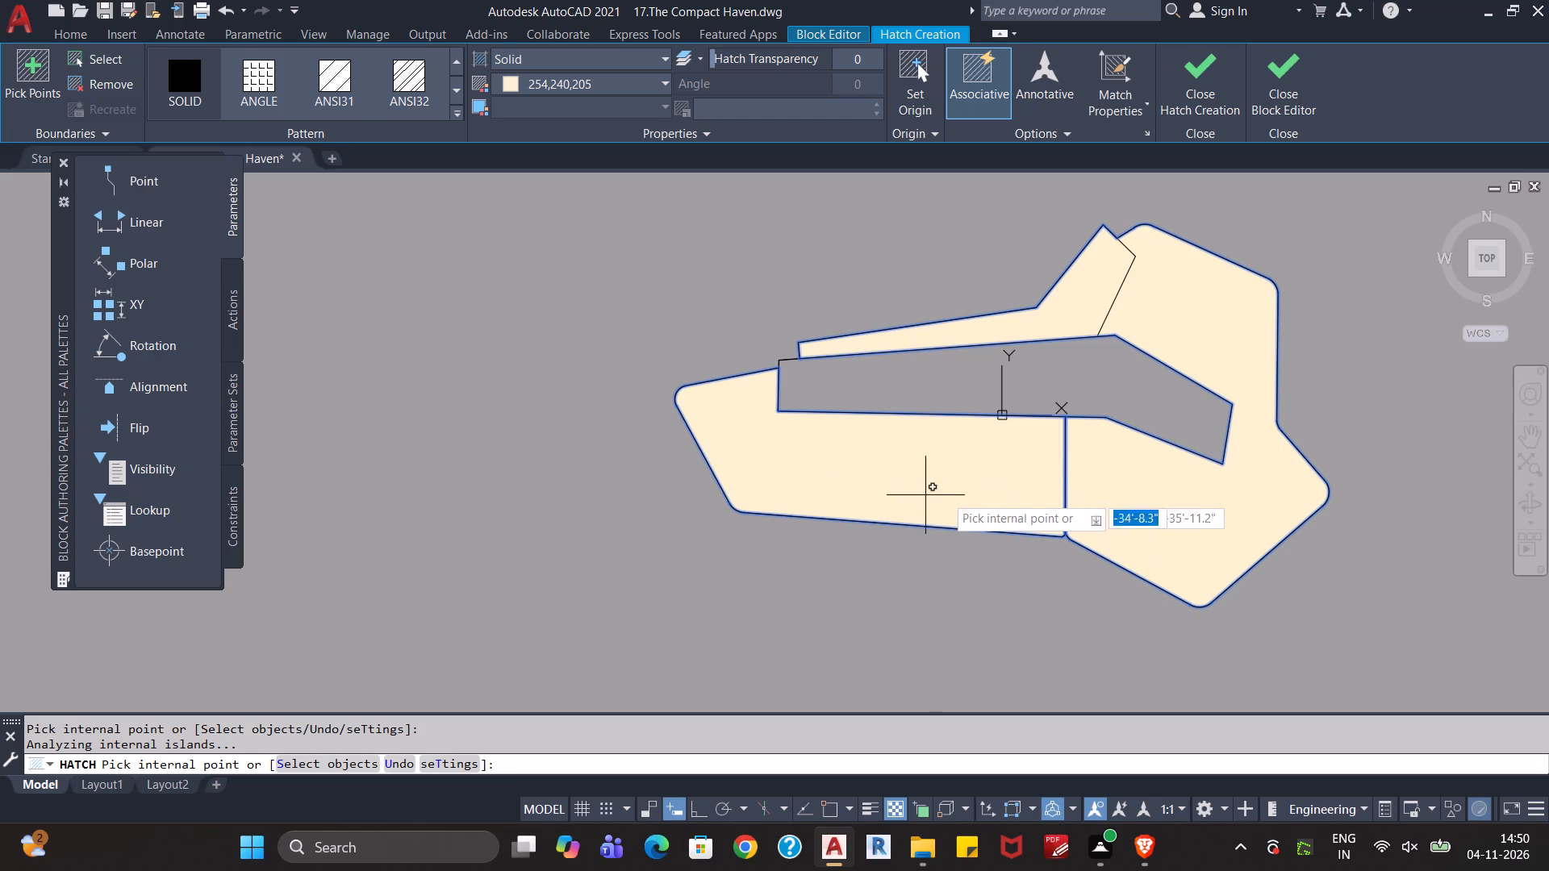
{"action": "left_click", "coordinate": [1174, 97]}
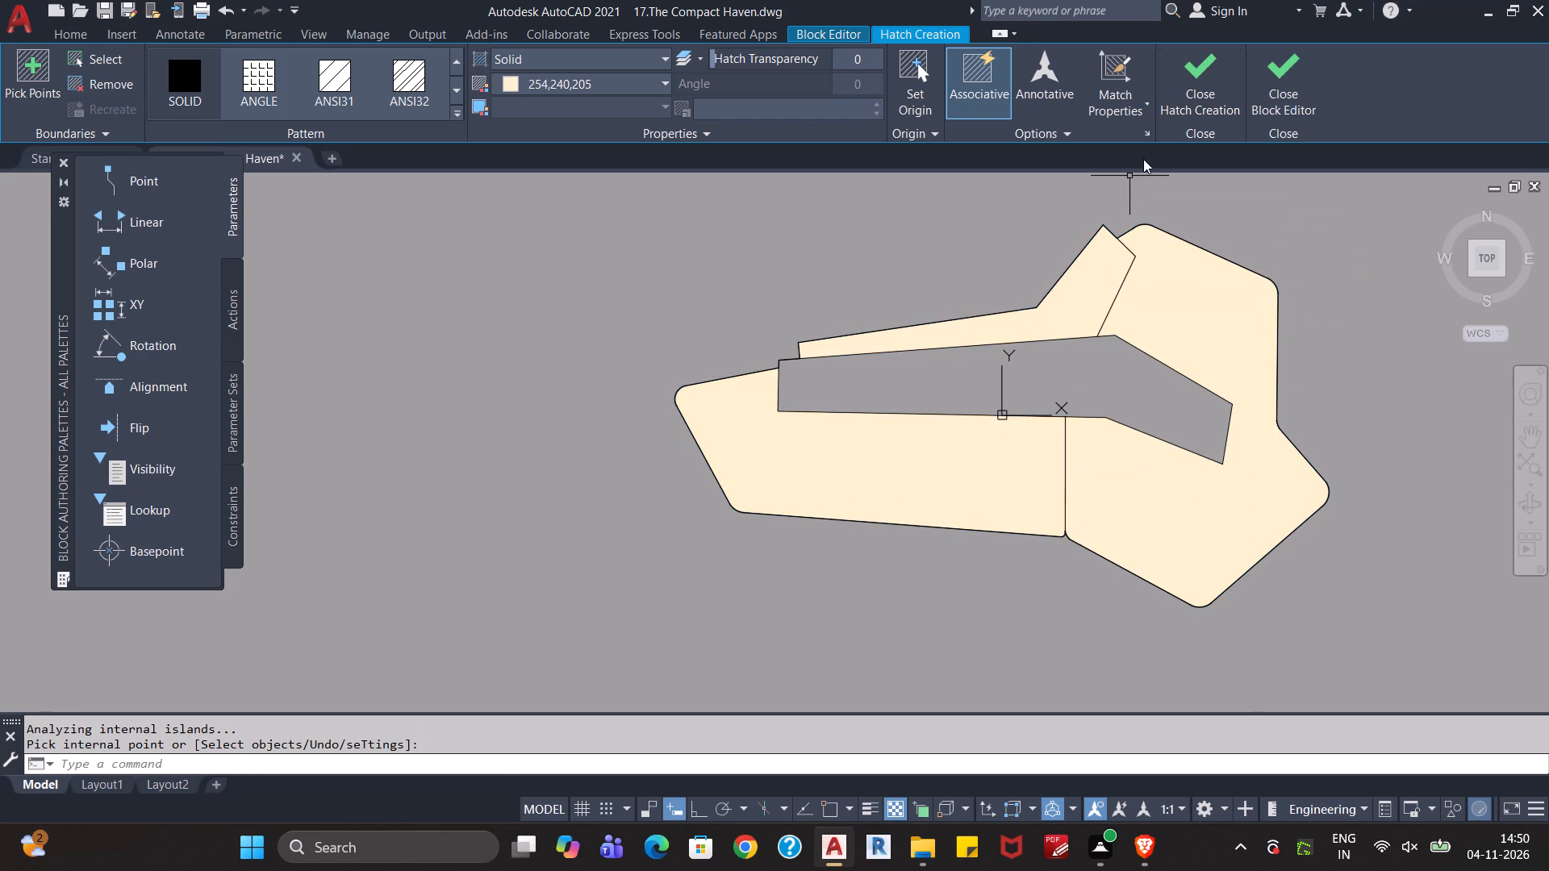
Fill the bent central band of the angular block with solid colour 248,246,176.
{"action": "type", "text": "ha"}
{"action": "key", "text": "Return"}
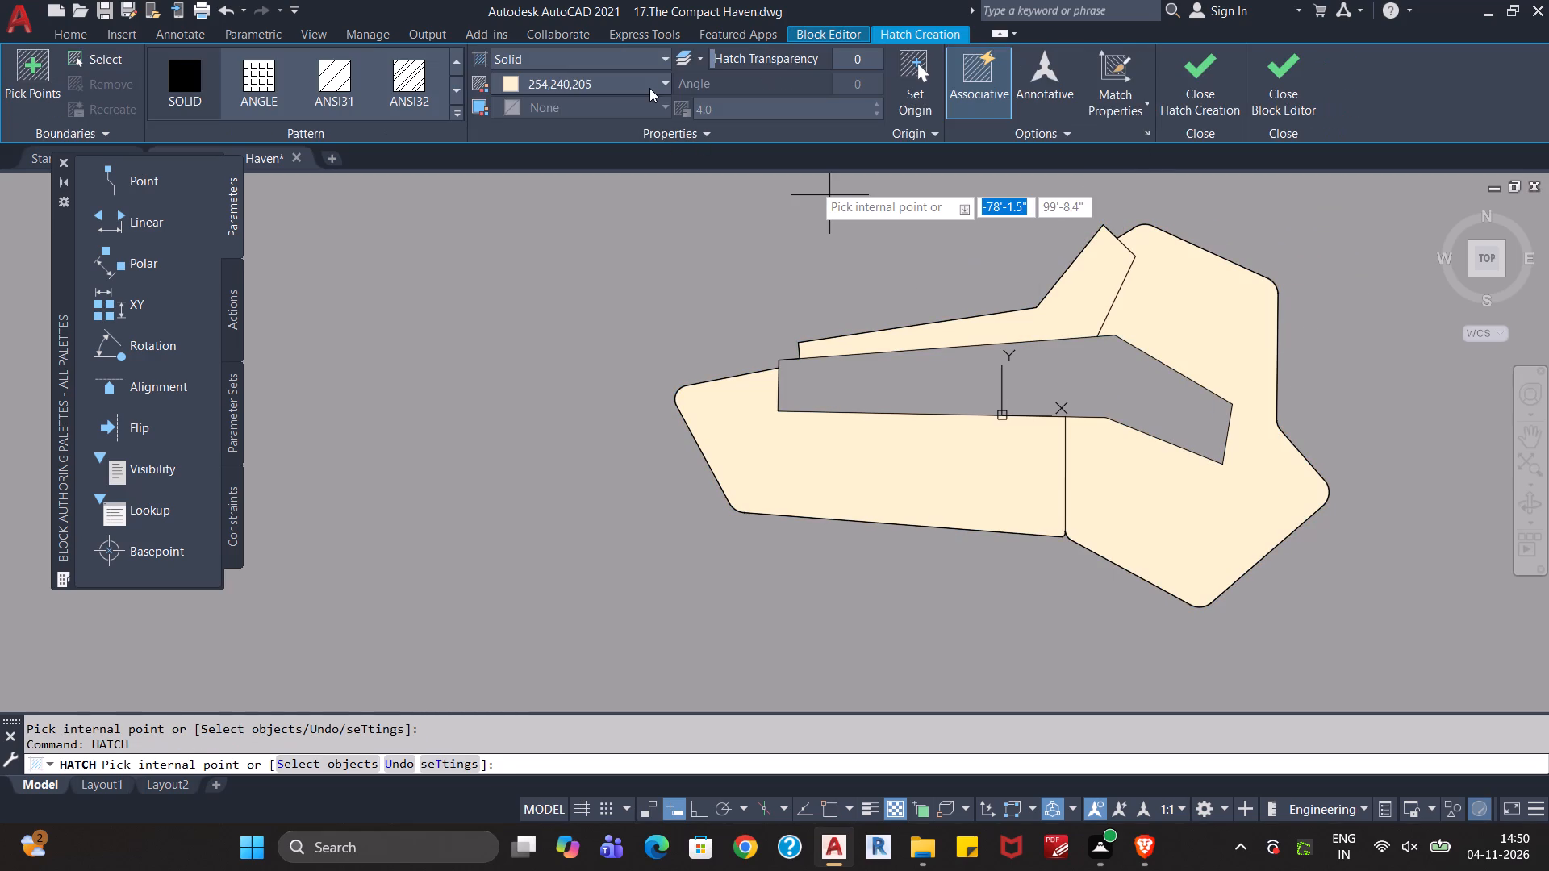
{"action": "left_click", "coordinate": [649, 87]}
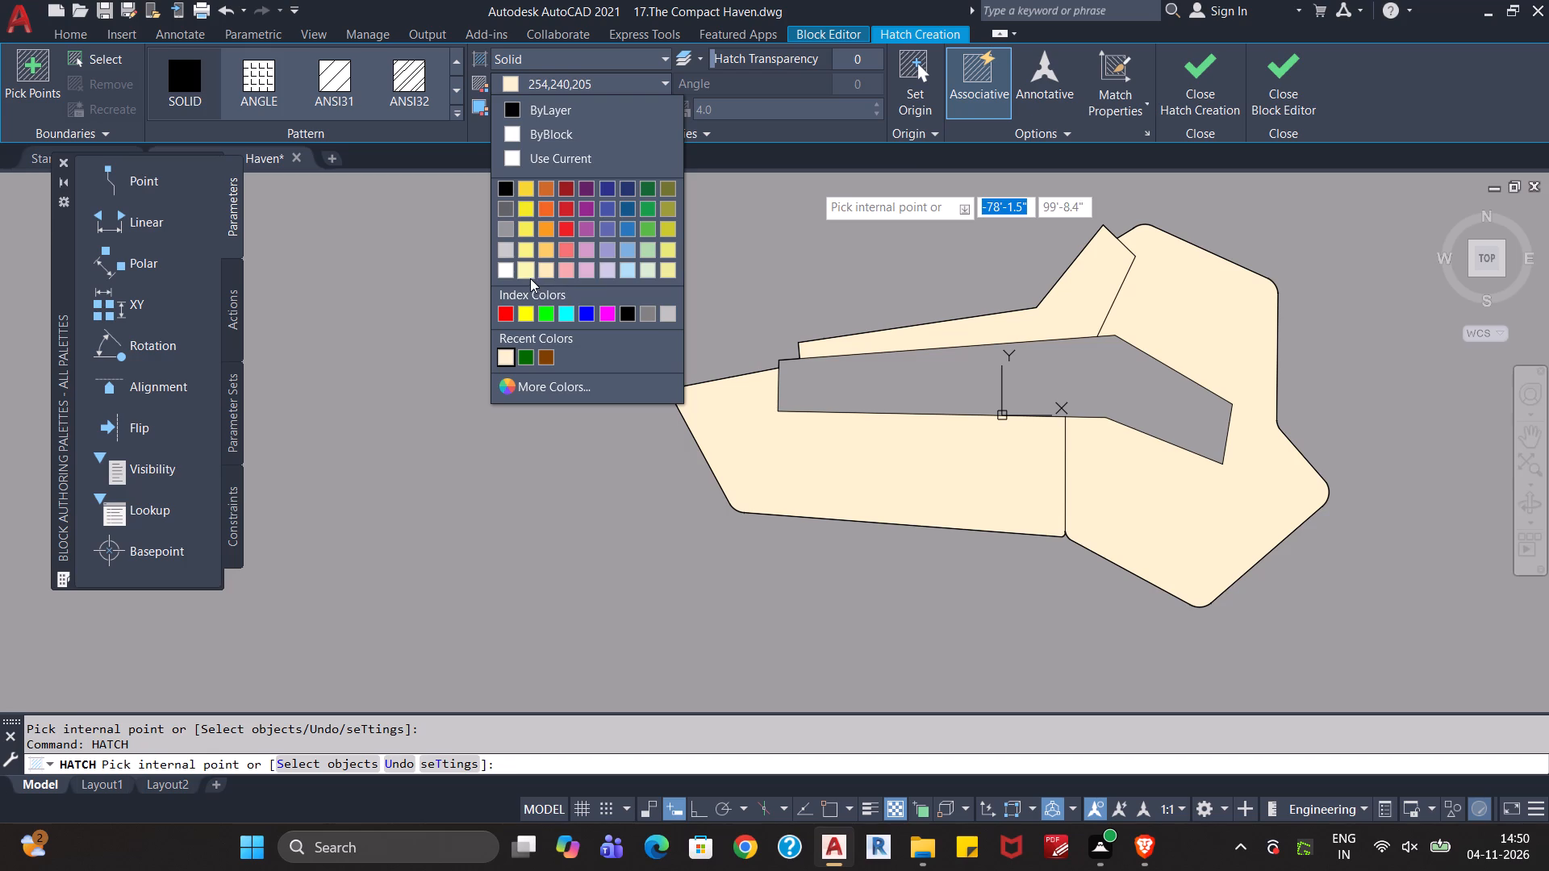
{"action": "left_click", "coordinate": [528, 277]}
{"action": "left_click", "coordinate": [929, 390]}
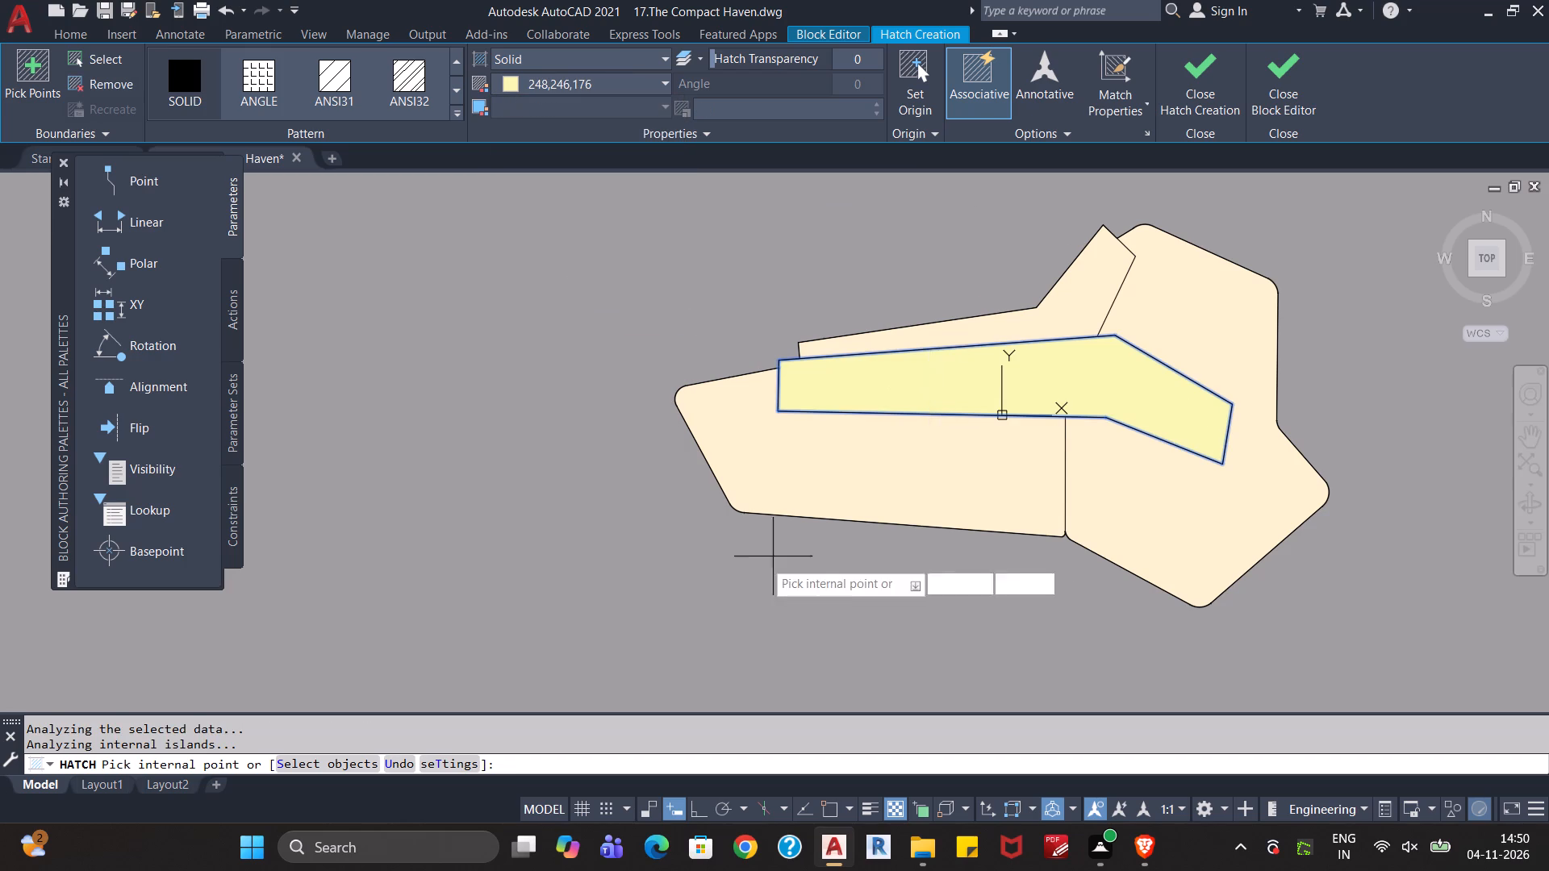
{"action": "left_click", "coordinate": [1177, 94]}
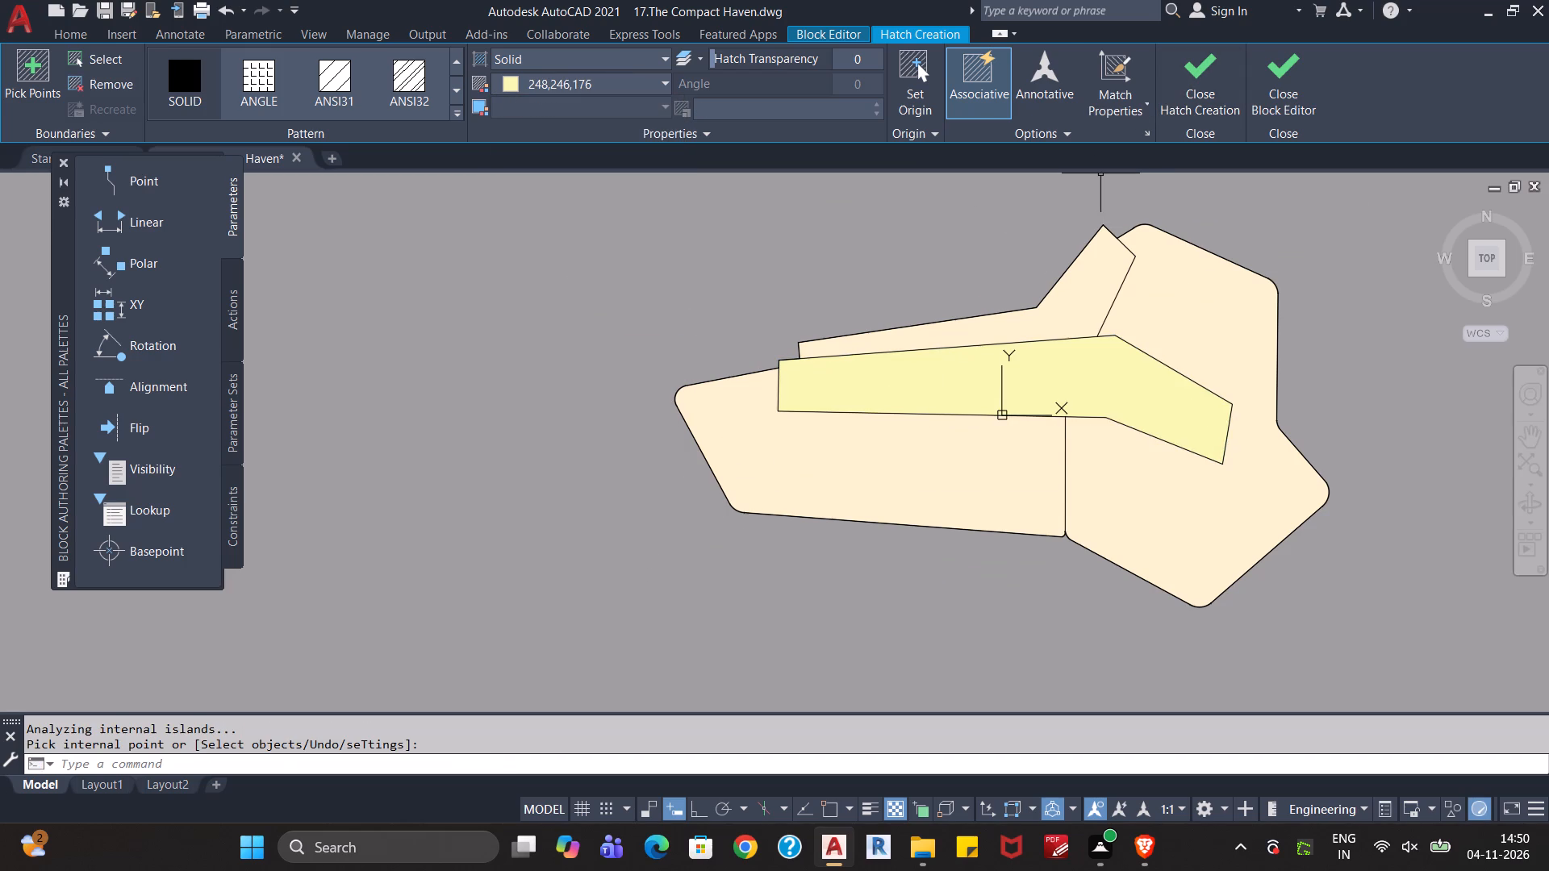
Close the Block Editor, saving the changes to CBV_05.
{"action": "scroll", "coordinate": [943, 390], "scroll_direction": "down", "scroll_amount": 1}
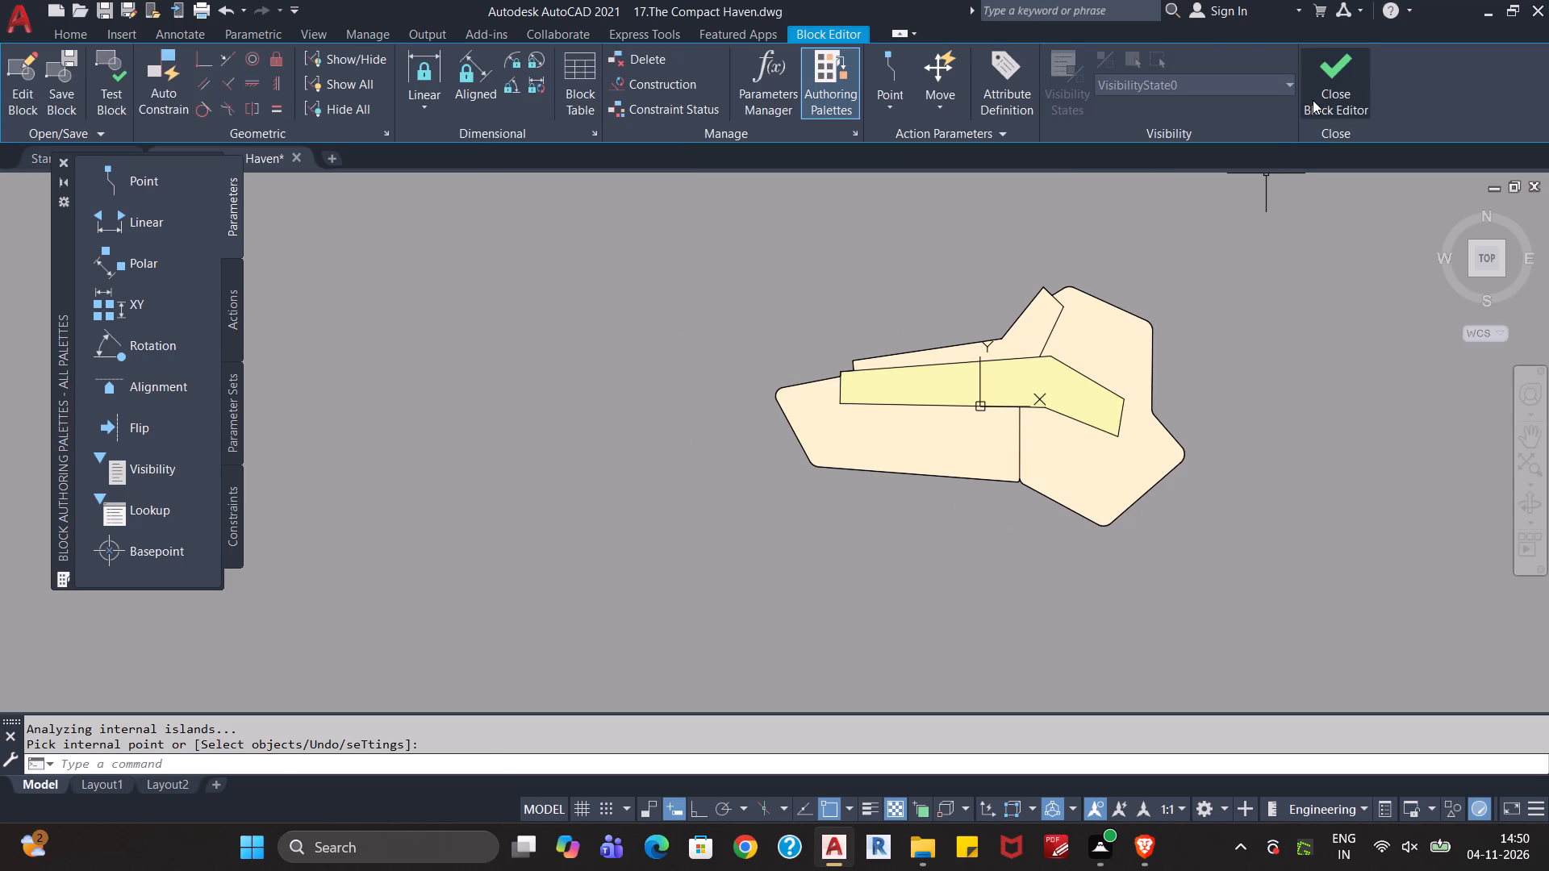
{"action": "left_click", "coordinate": [1313, 100]}
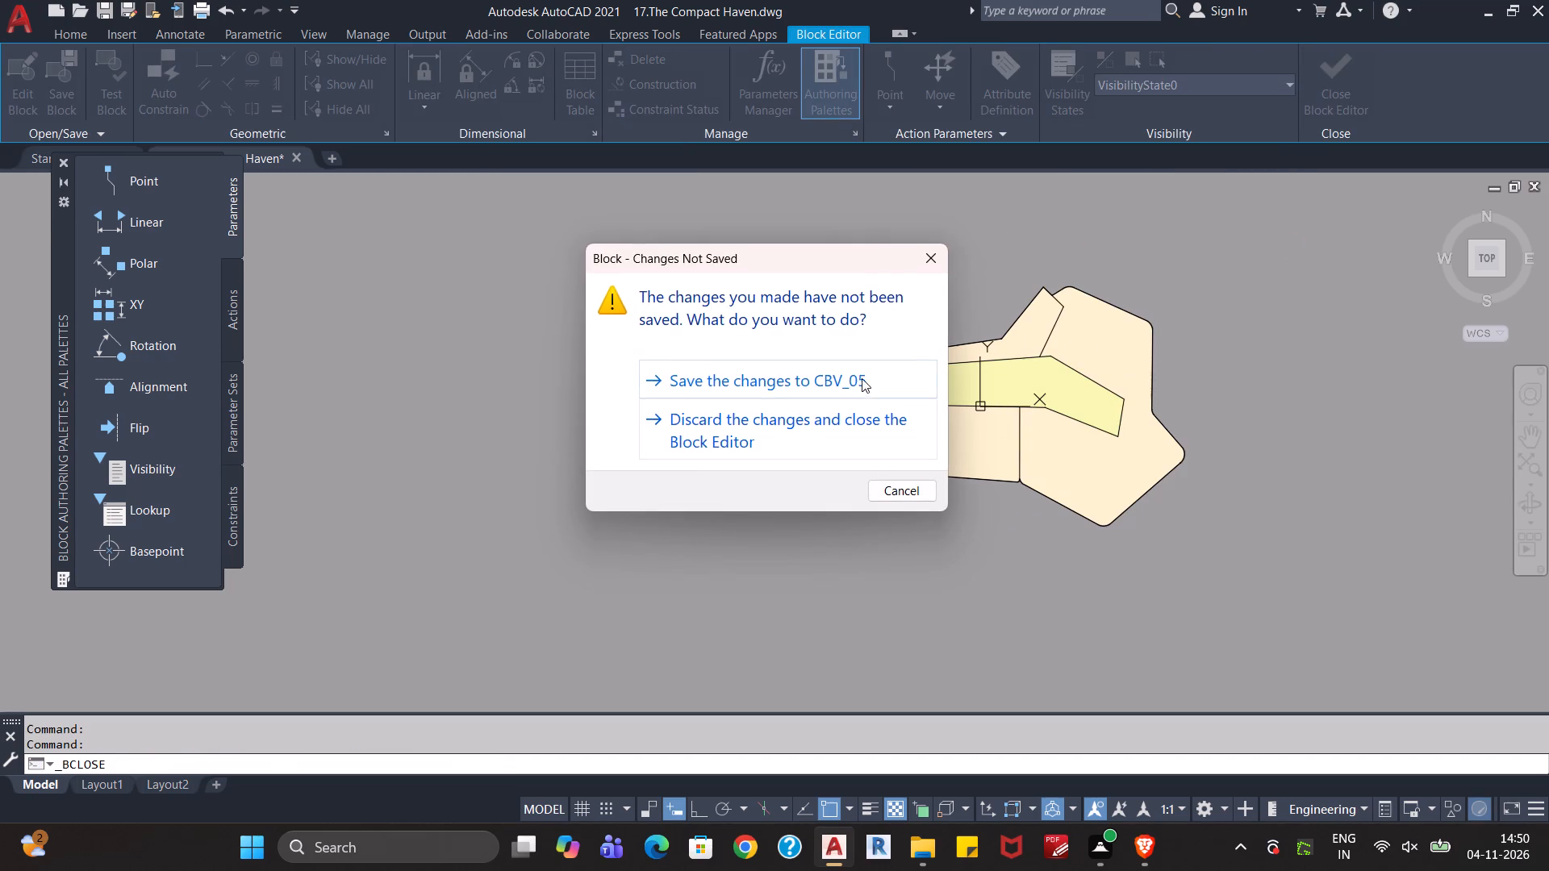
{"action": "left_click", "coordinate": [862, 378]}
Open the armchair-and-footstool block CBV_11 for editing.
{"action": "scroll", "coordinate": [973, 405], "scroll_direction": "up", "scroll_amount": 3}
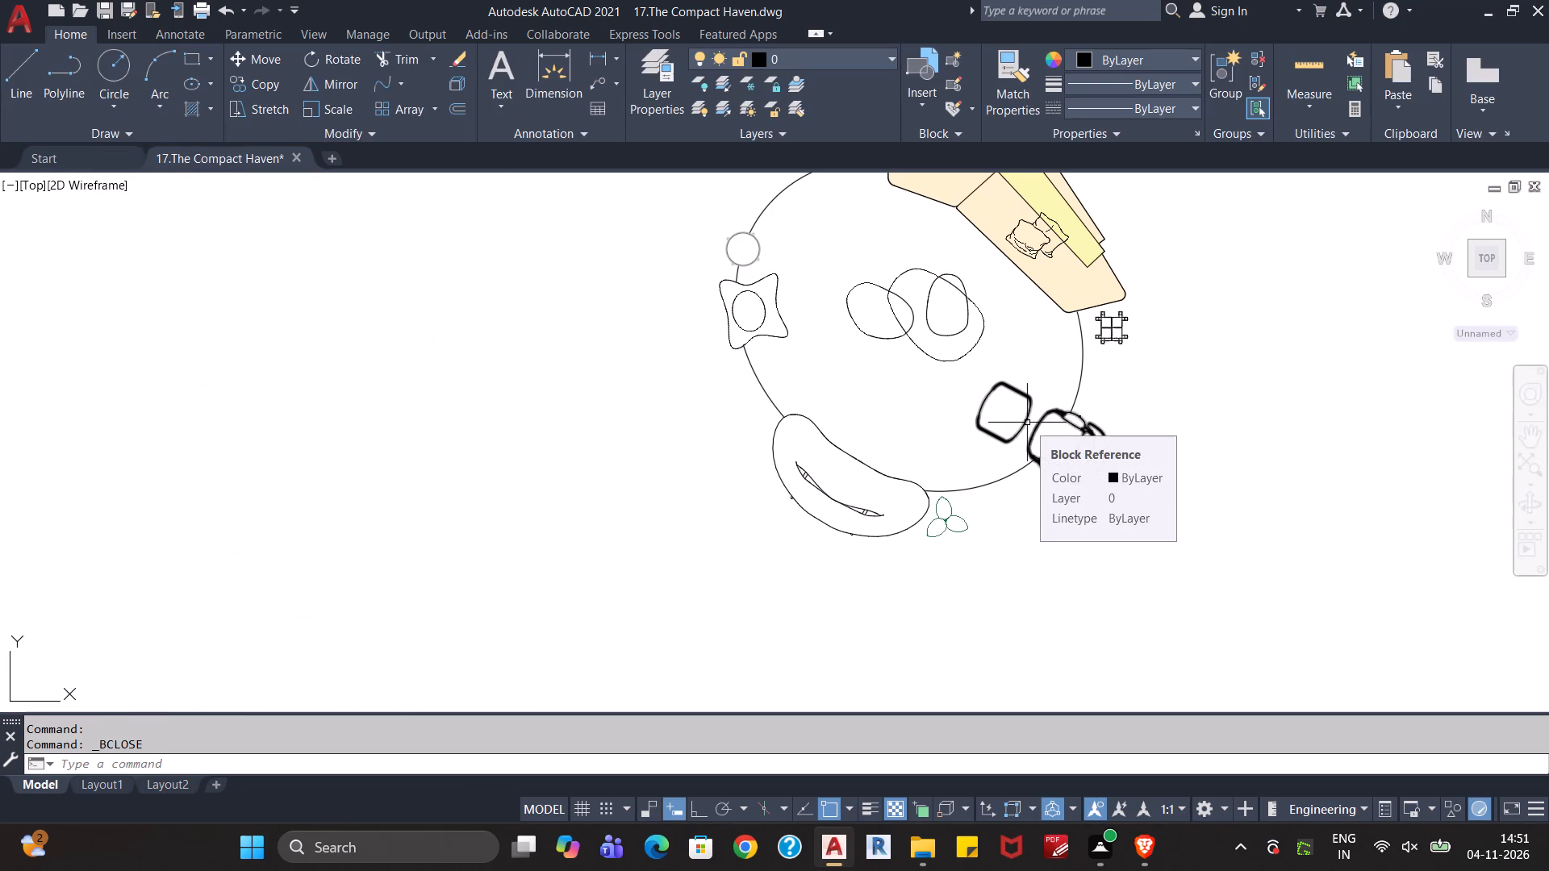
{"action": "double_click", "coordinate": [1027, 423]}
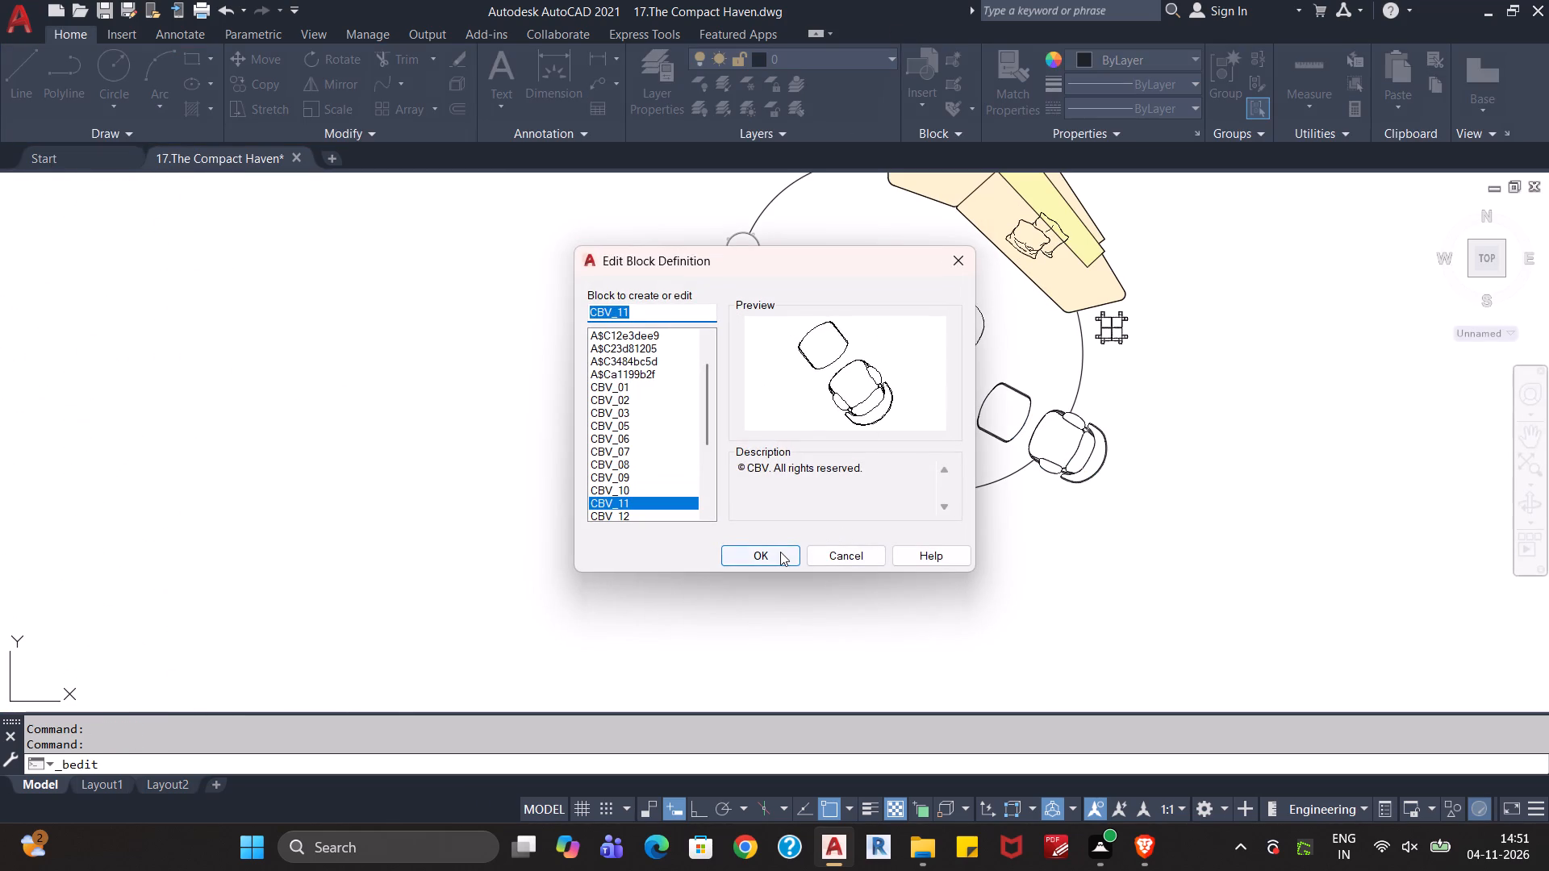
{"action": "left_click", "coordinate": [780, 552]}
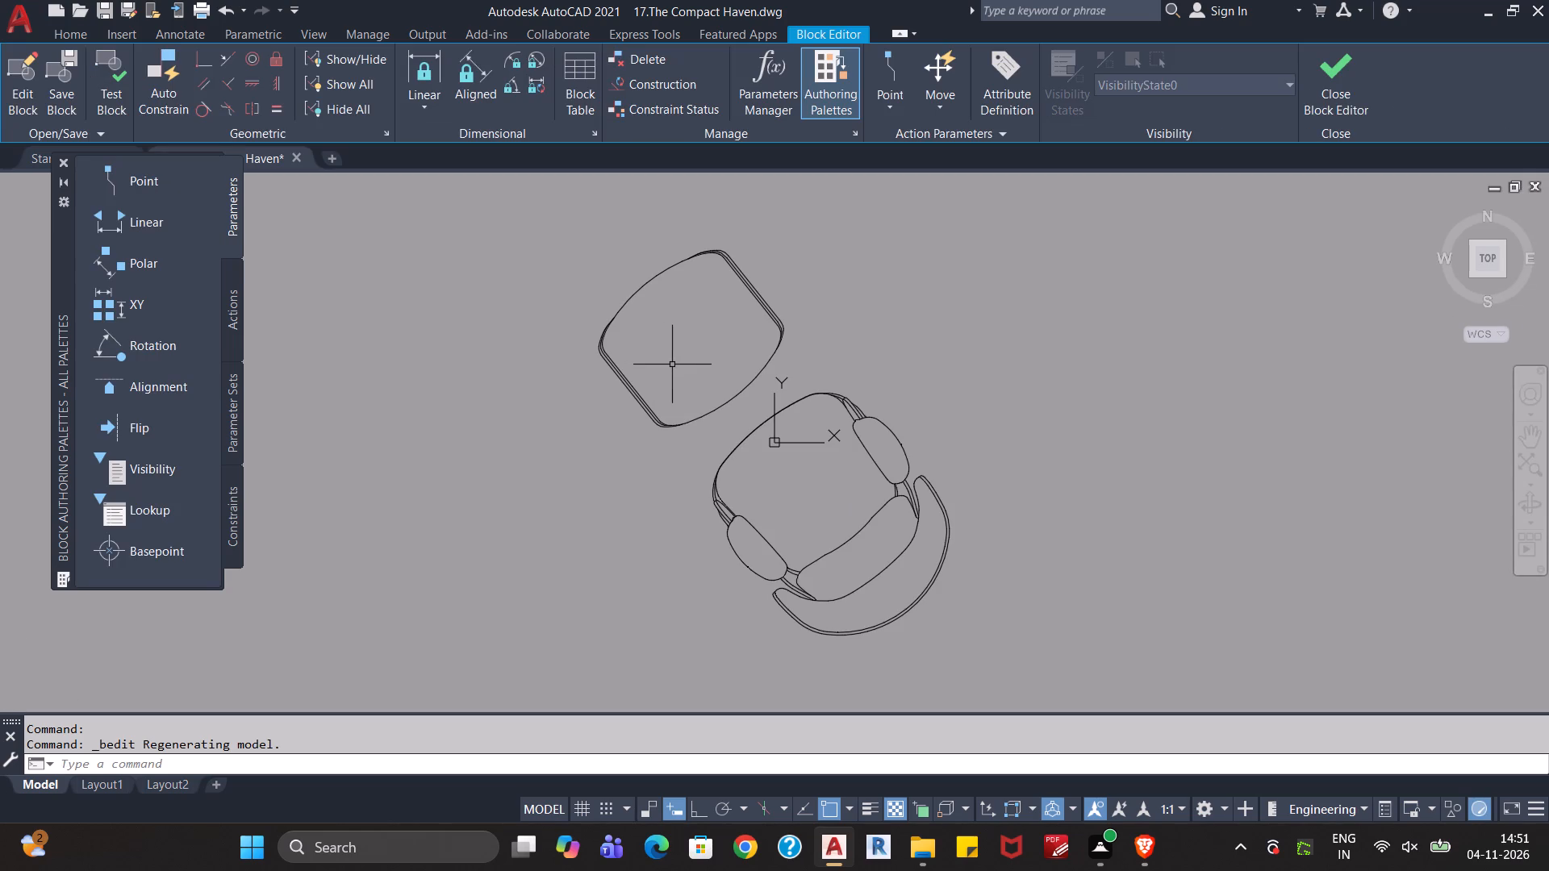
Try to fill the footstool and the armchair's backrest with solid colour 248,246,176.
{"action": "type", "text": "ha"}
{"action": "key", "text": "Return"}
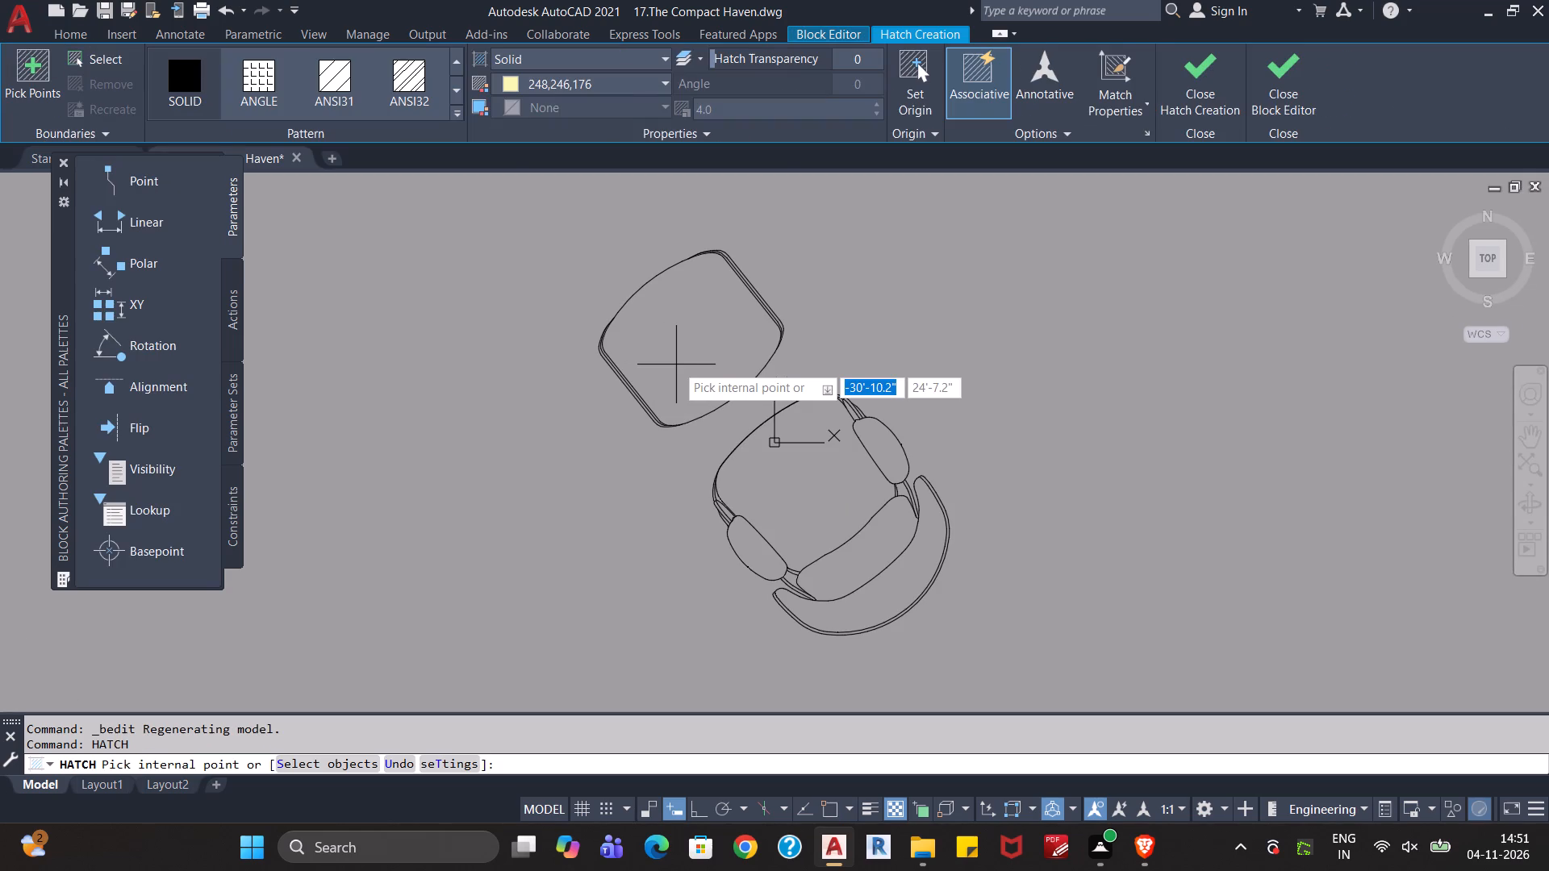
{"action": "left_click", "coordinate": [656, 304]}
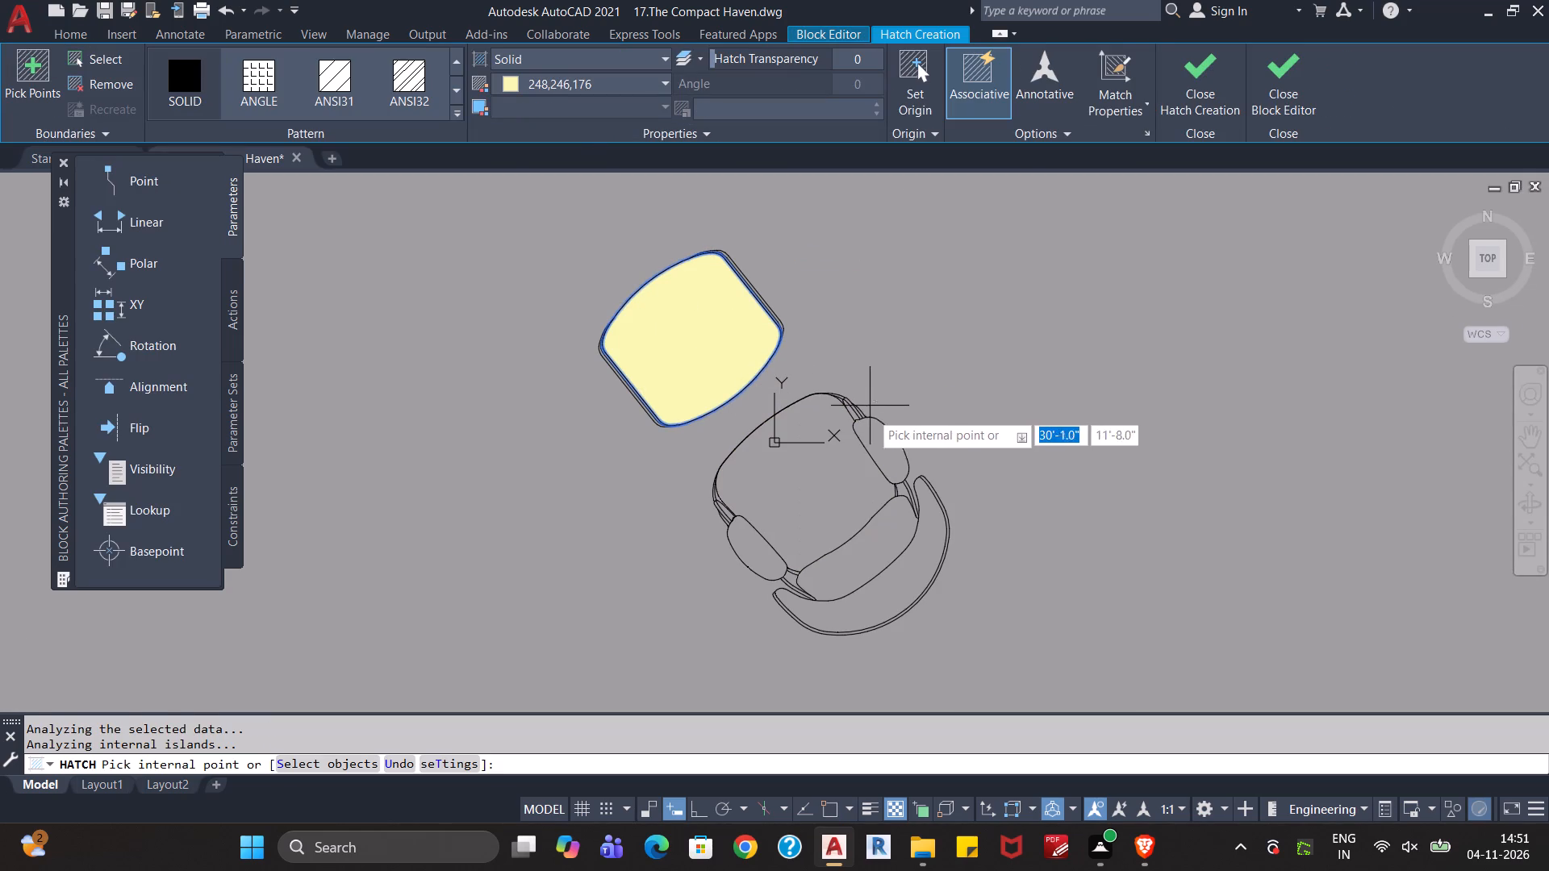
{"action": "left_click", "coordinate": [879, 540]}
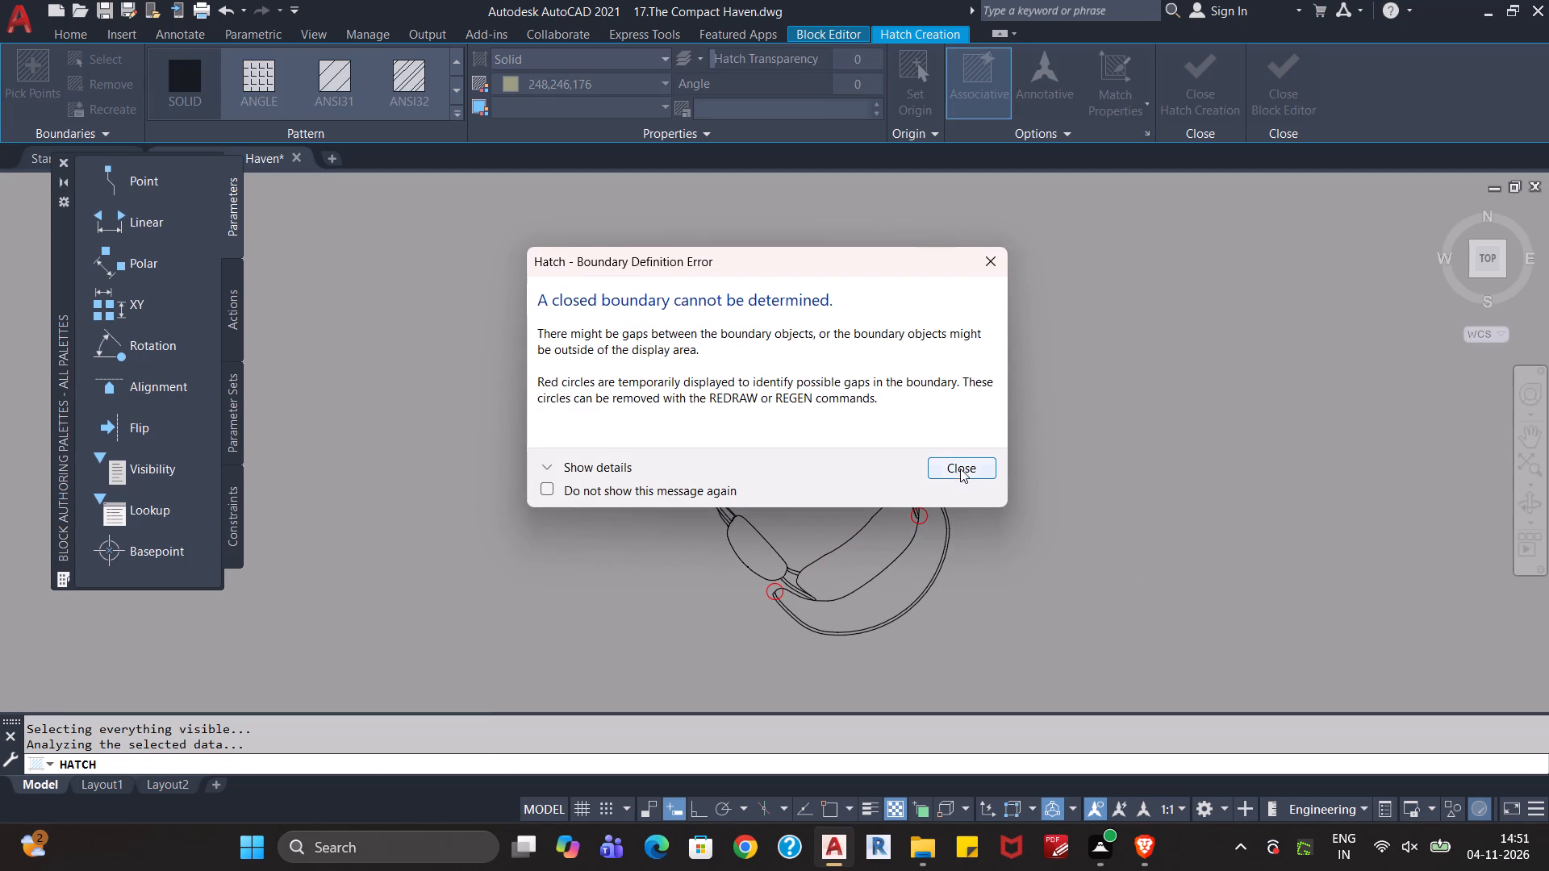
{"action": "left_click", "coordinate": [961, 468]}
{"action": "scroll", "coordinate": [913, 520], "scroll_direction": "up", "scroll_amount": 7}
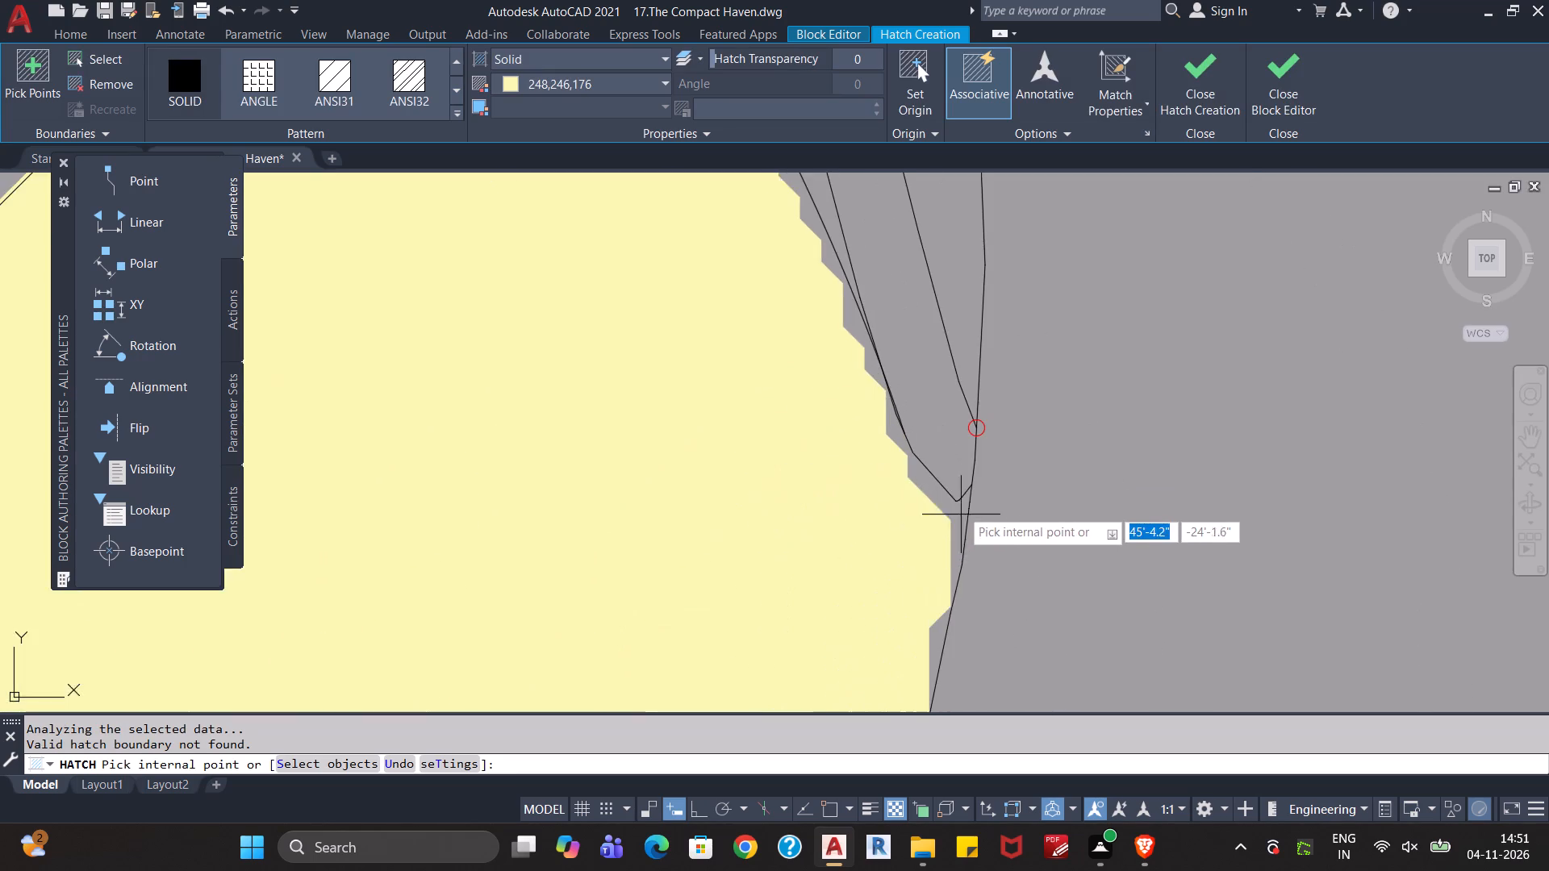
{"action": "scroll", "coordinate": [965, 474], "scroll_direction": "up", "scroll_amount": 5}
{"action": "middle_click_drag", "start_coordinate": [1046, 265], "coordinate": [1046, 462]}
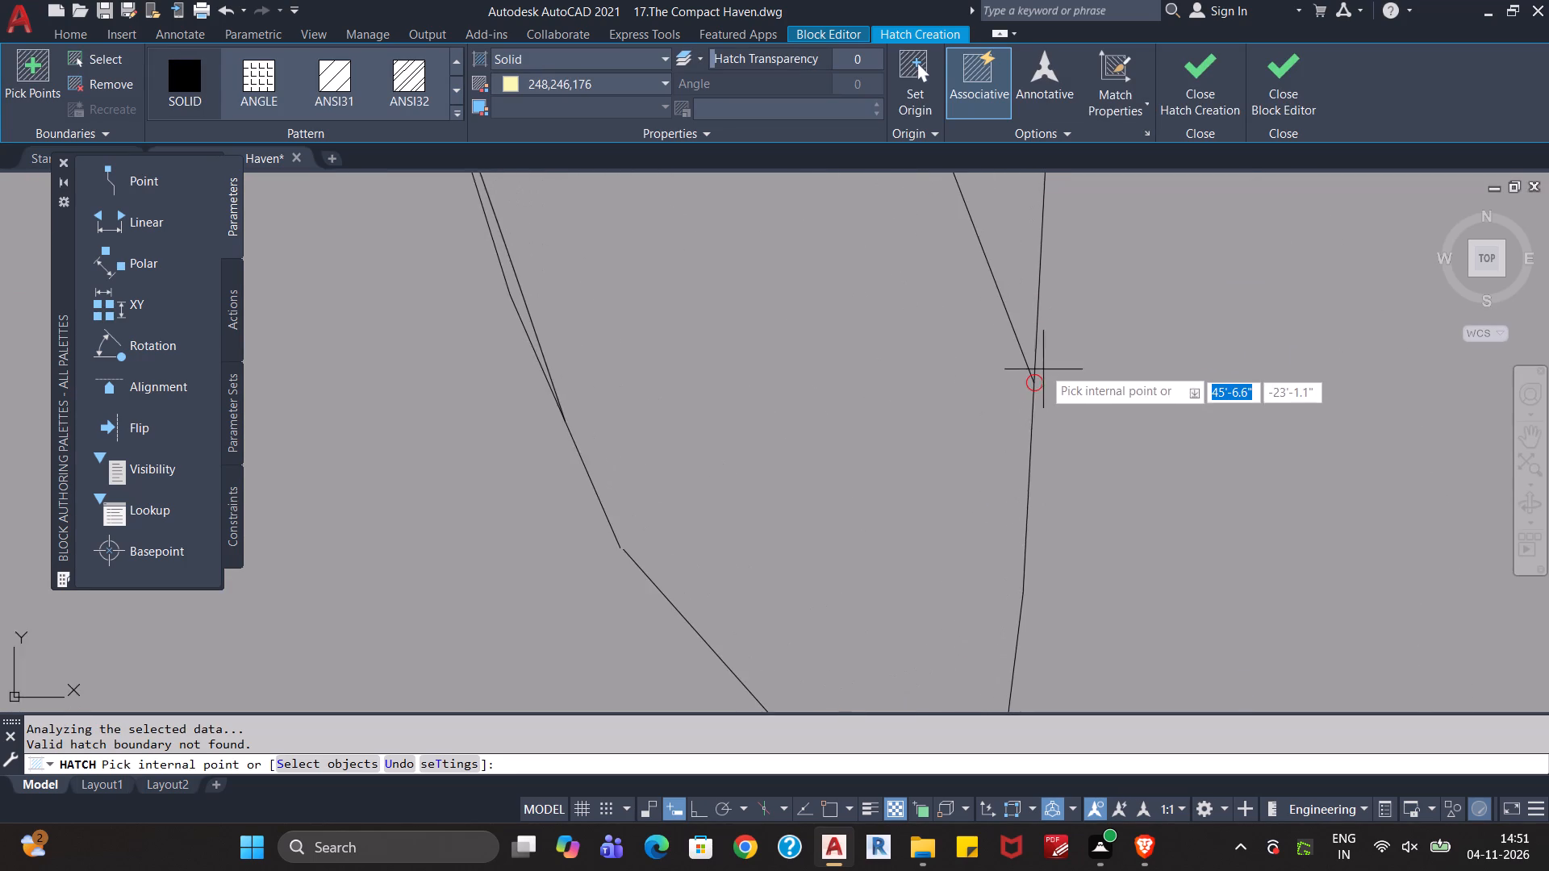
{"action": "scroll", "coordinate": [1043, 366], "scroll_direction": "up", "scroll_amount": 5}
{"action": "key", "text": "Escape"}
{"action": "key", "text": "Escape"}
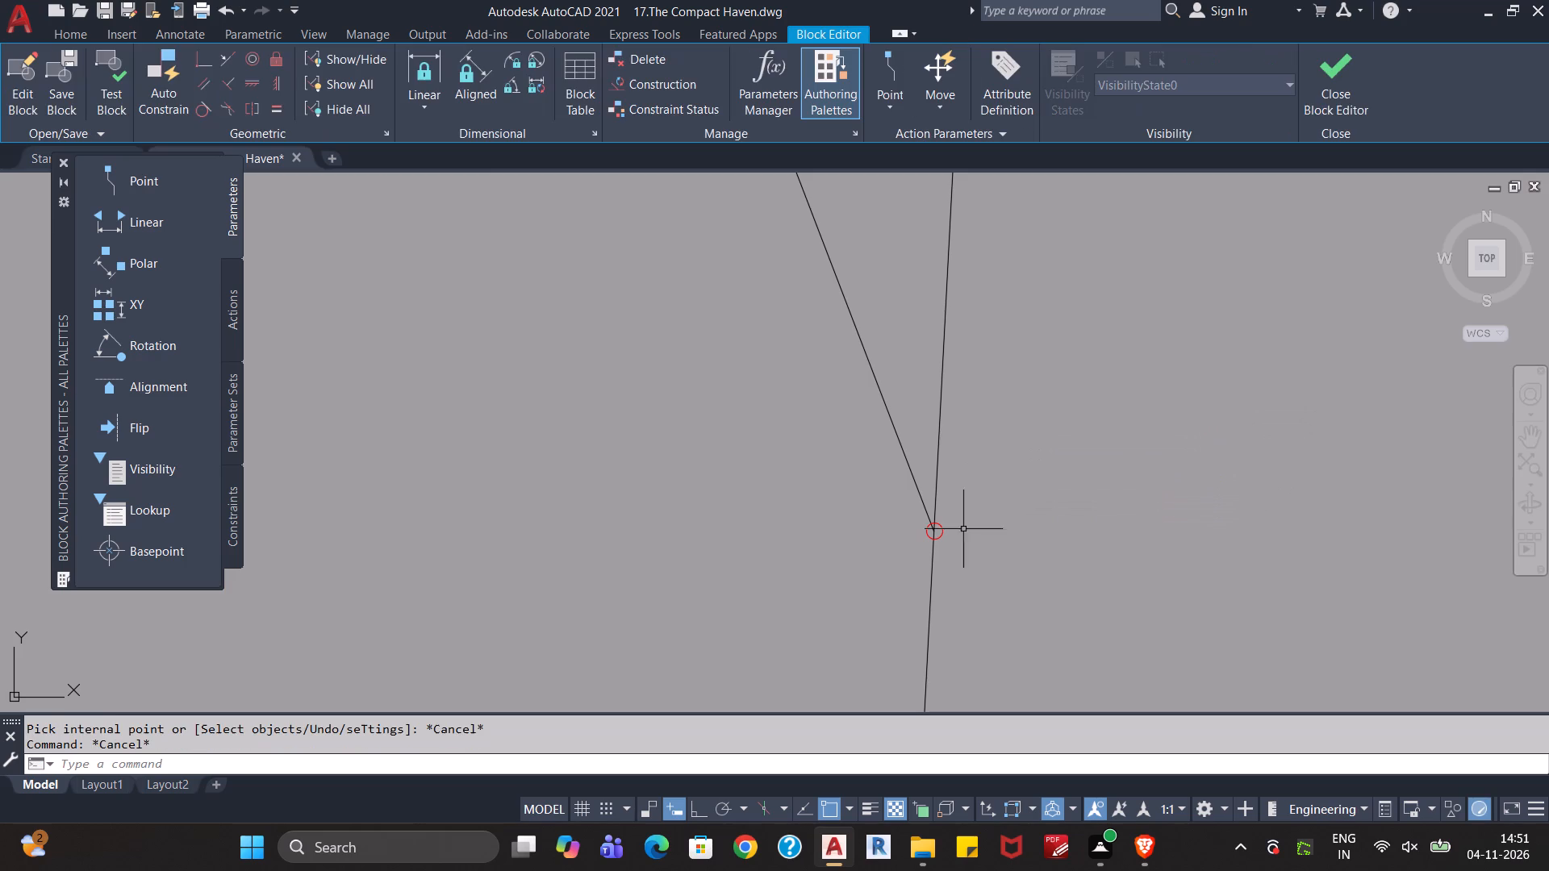
Stretch the loose line end at the circled gap beside the armchair's backrest slightly past the adjoining edge line.
{"action": "left_click", "coordinate": [932, 525]}
{"action": "left_click", "coordinate": [938, 532]}
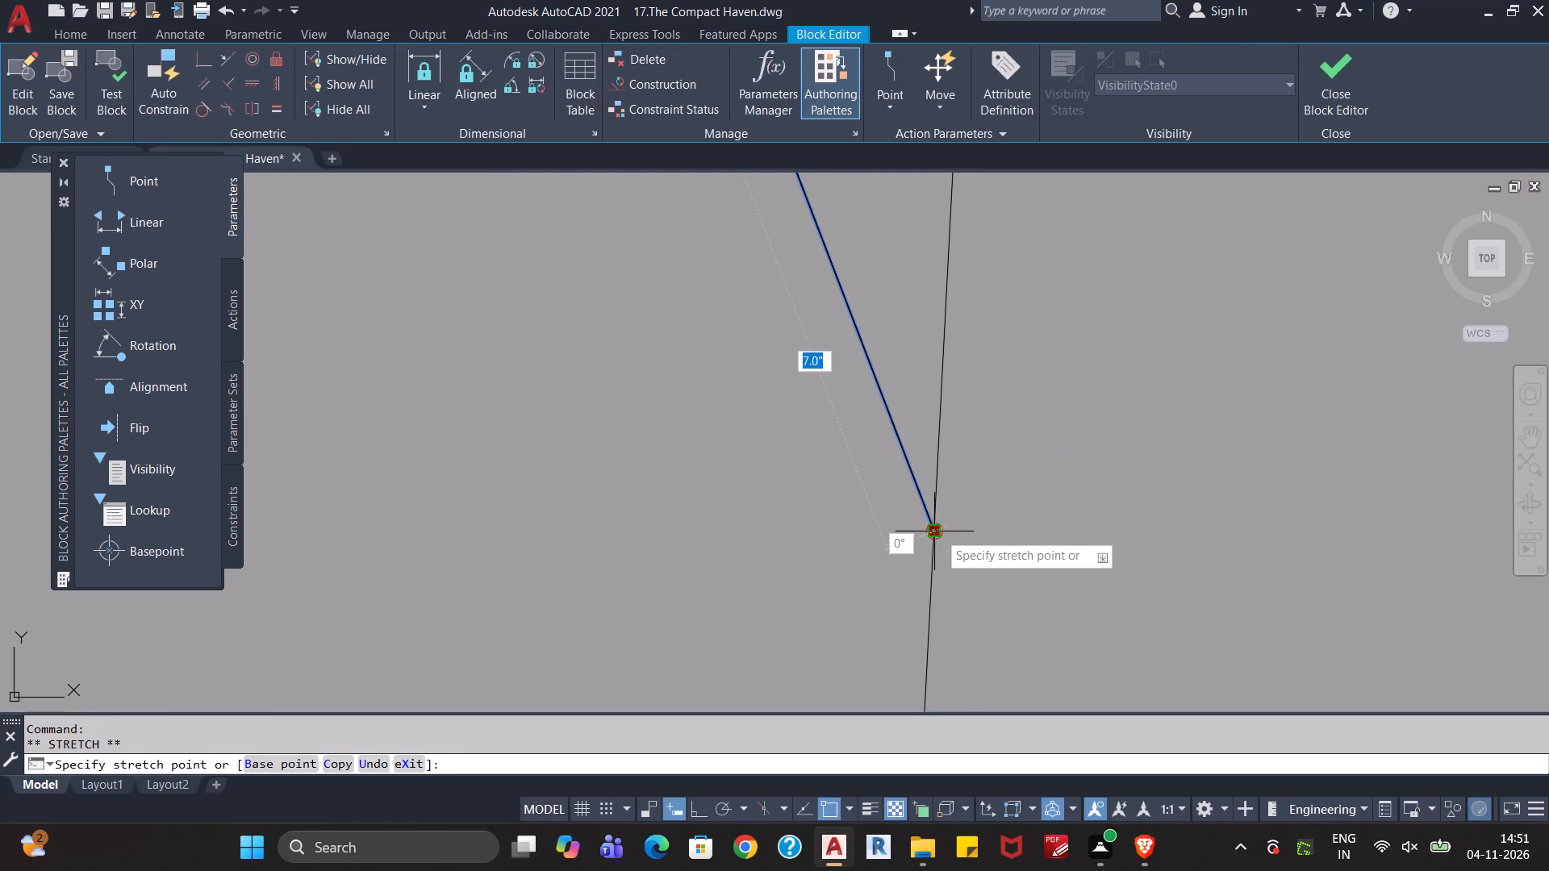
{"action": "left_click", "coordinate": [942, 543]}
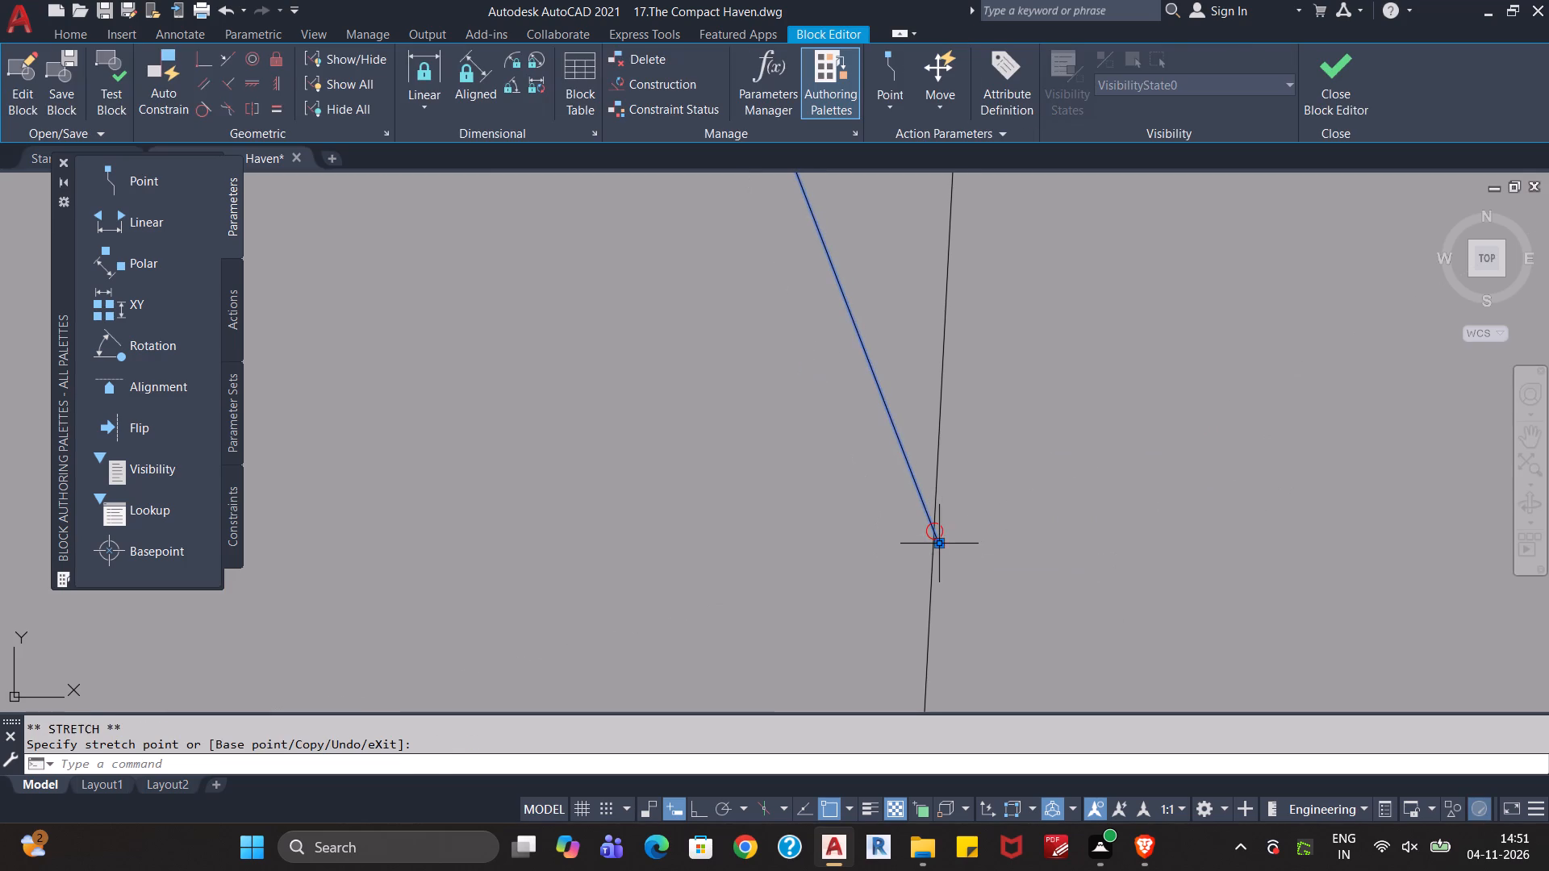
{"action": "scroll", "coordinate": [964, 555], "scroll_direction": "up", "scroll_amount": 2}
{"action": "key", "text": "Escape"}
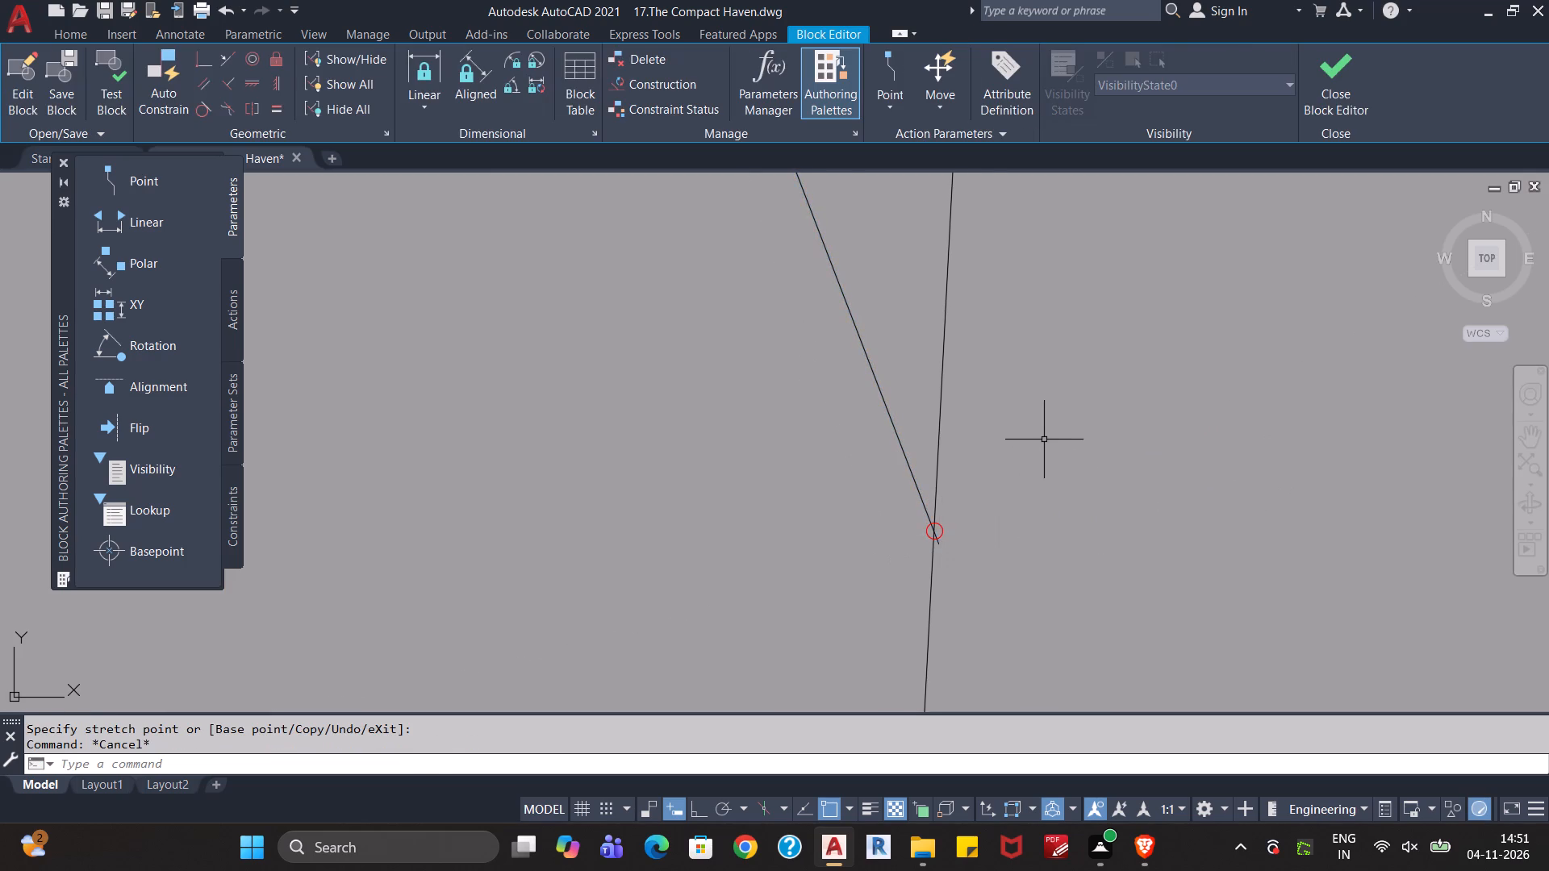
Stretch the loose line end at the circled gap on the upper tip of the armchair's curved outer band about 0.1" past the crossing edge.
{"action": "scroll", "coordinate": [1044, 435], "scroll_direction": "down", "scroll_amount": 1}
{"action": "middle_click_drag", "start_coordinate": [1054, 347], "coordinate": [1048, 499]}
{"action": "scroll", "coordinate": [1038, 402], "scroll_direction": "down", "scroll_amount": 10}
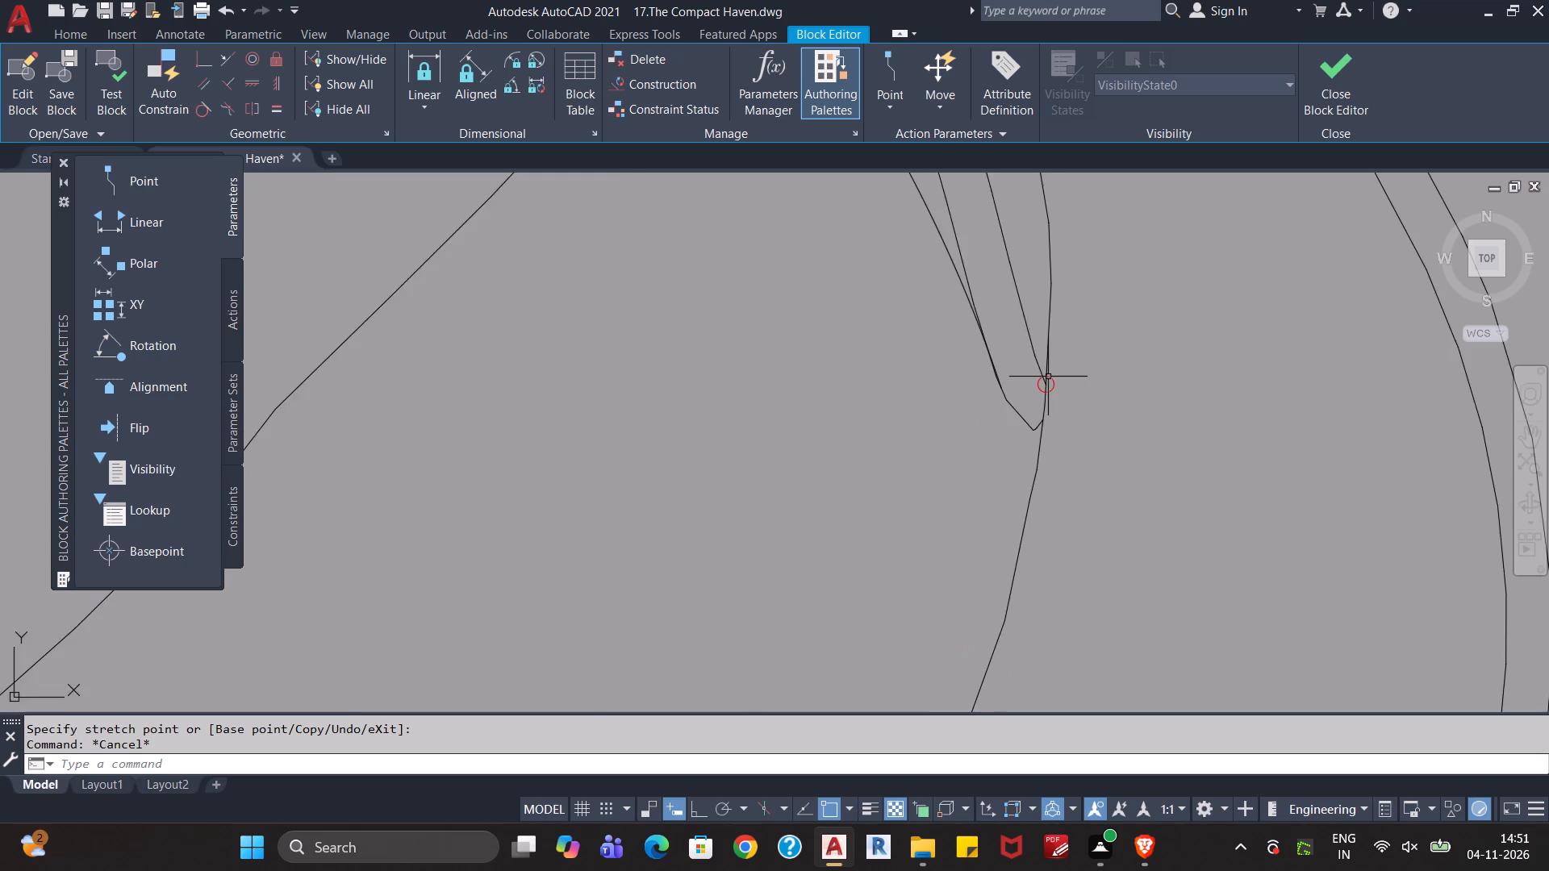
{"action": "scroll", "coordinate": [1048, 377], "scroll_direction": "down", "scroll_amount": 5}
{"action": "scroll", "coordinate": [1052, 340], "scroll_direction": "up", "scroll_amount": 10}
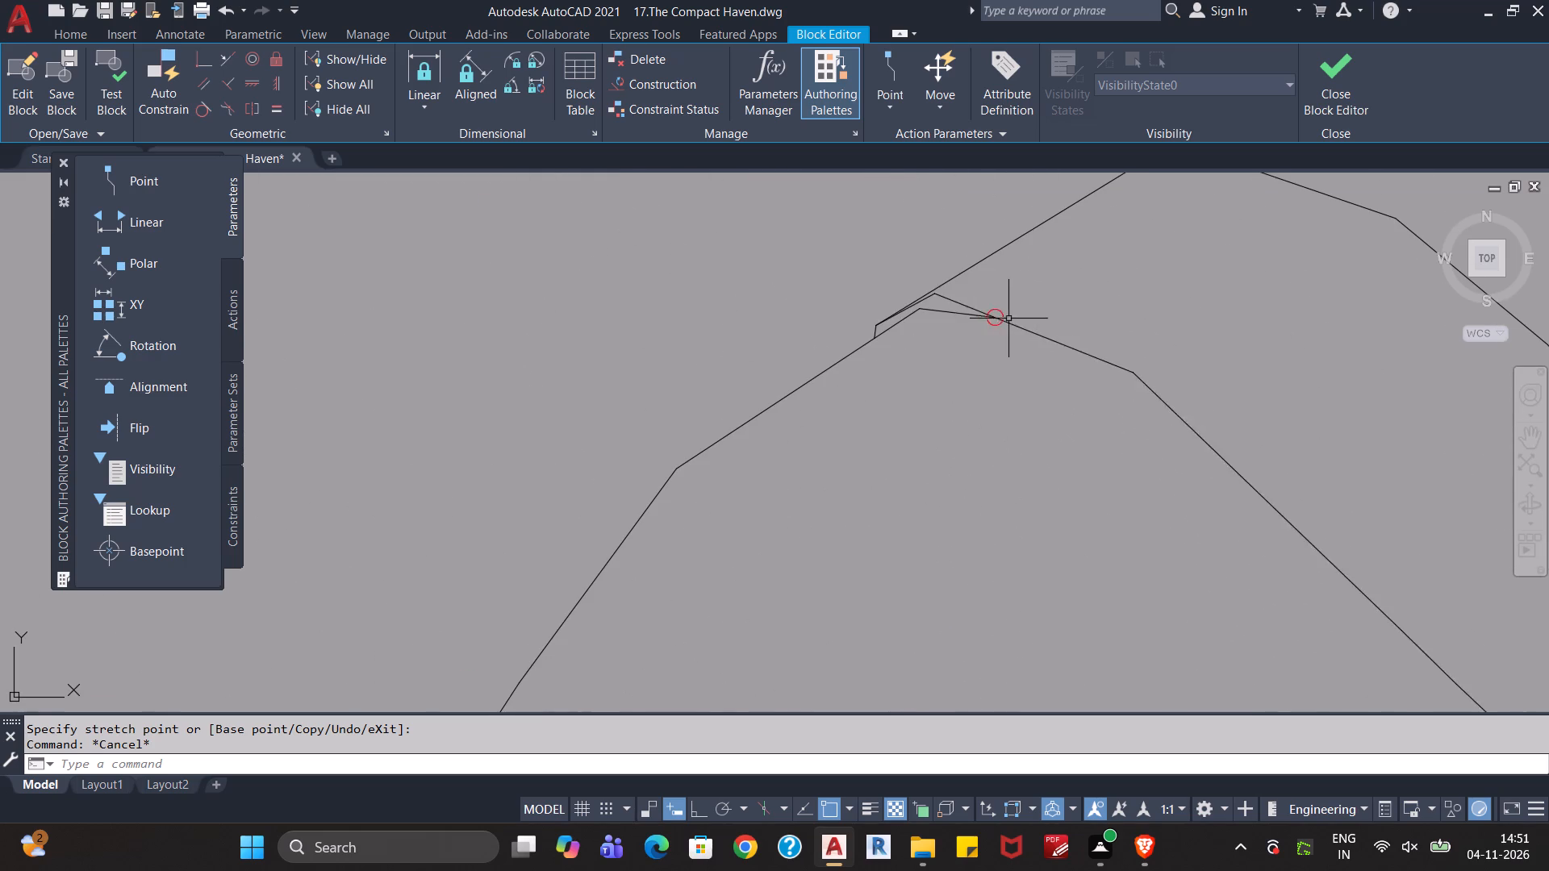
{"action": "scroll", "coordinate": [993, 317], "scroll_direction": "up", "scroll_amount": 6}
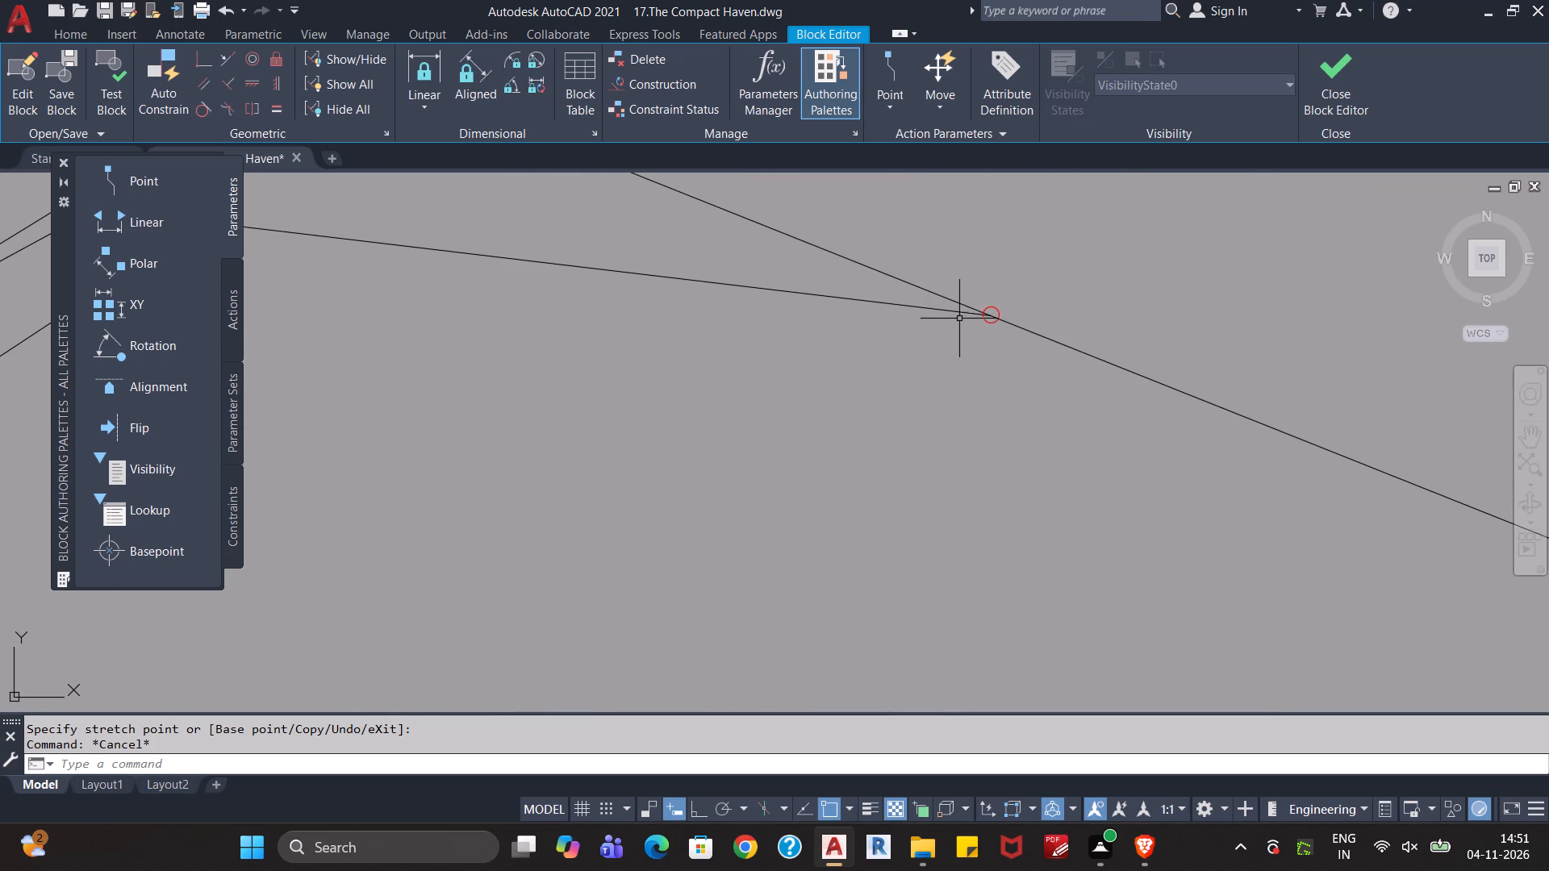
{"action": "left_click", "coordinate": [959, 314]}
{"action": "left_click", "coordinate": [991, 317]}
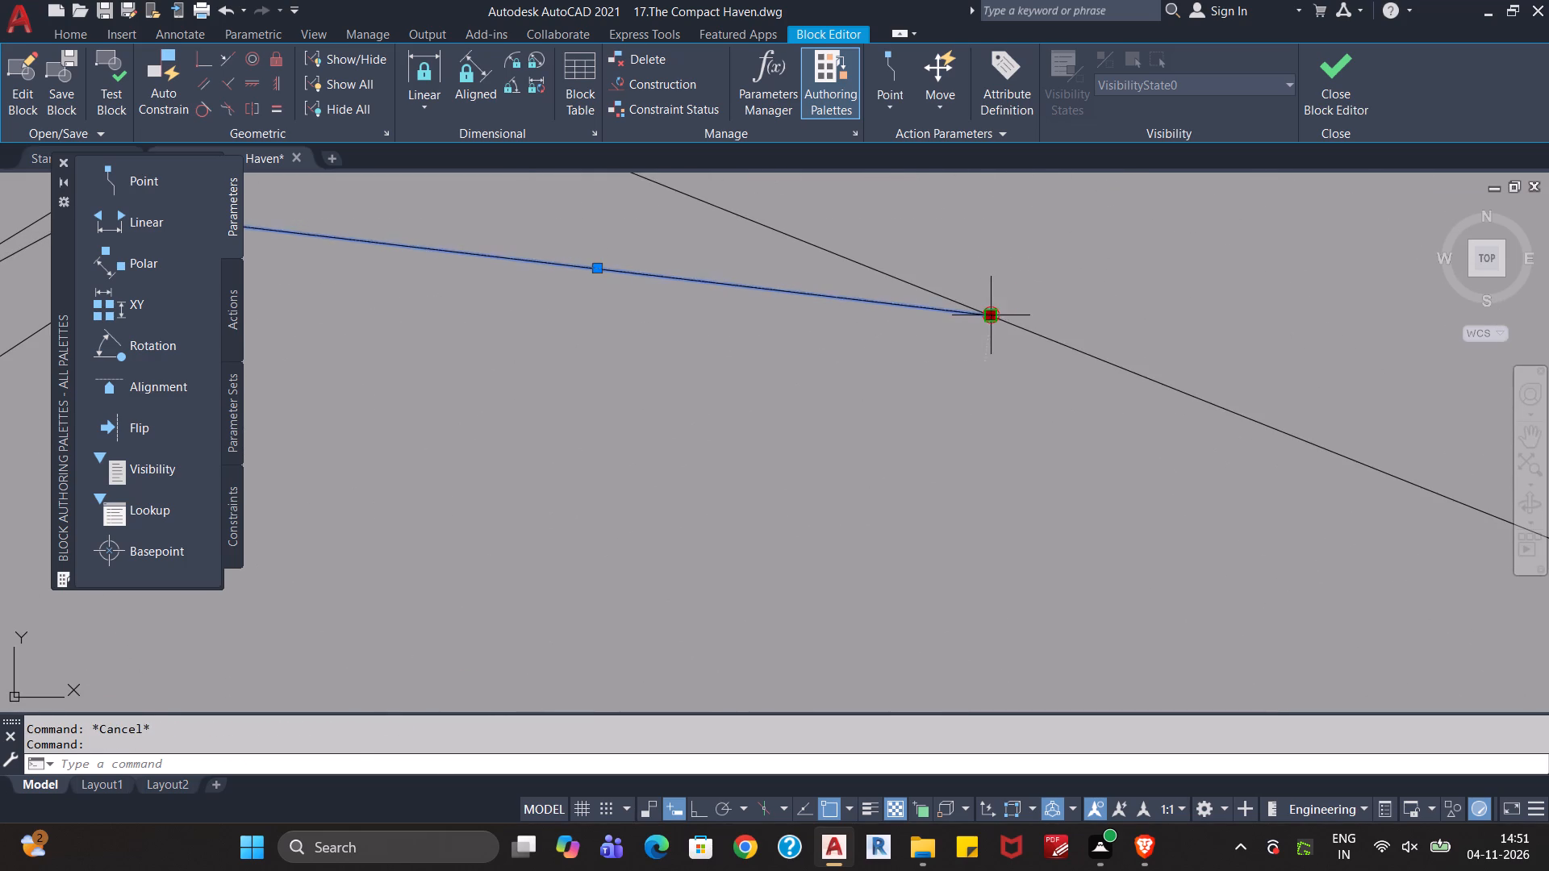
{"action": "left_click", "coordinate": [1008, 316]}
{"action": "scroll", "coordinate": [1012, 344], "scroll_direction": "up", "scroll_amount": 3}
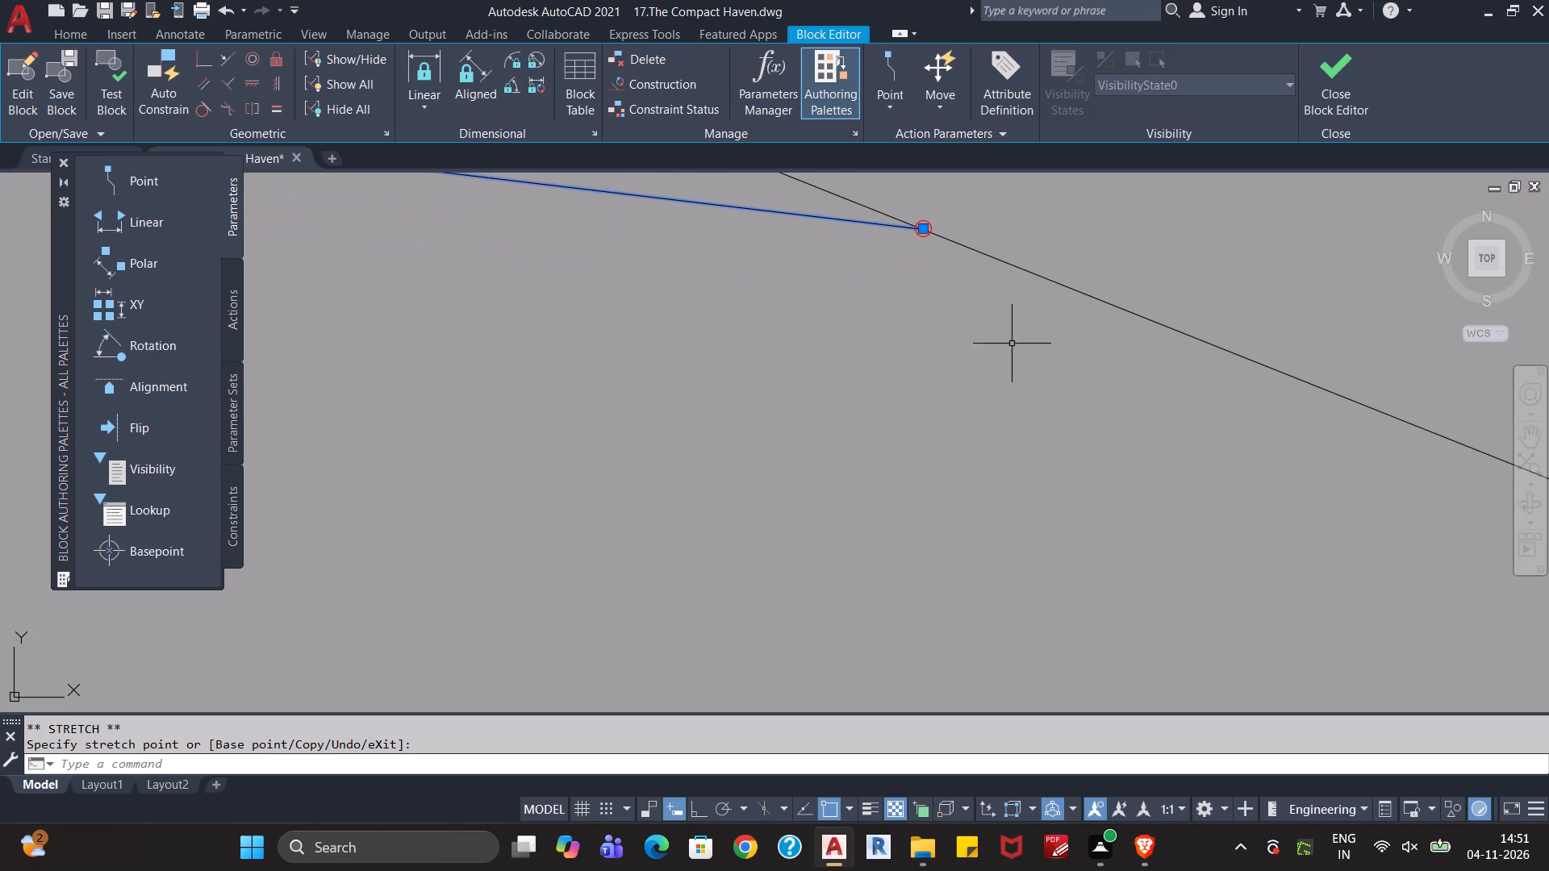
{"action": "middle_click_drag", "start_coordinate": [989, 322], "coordinate": [1027, 477]}
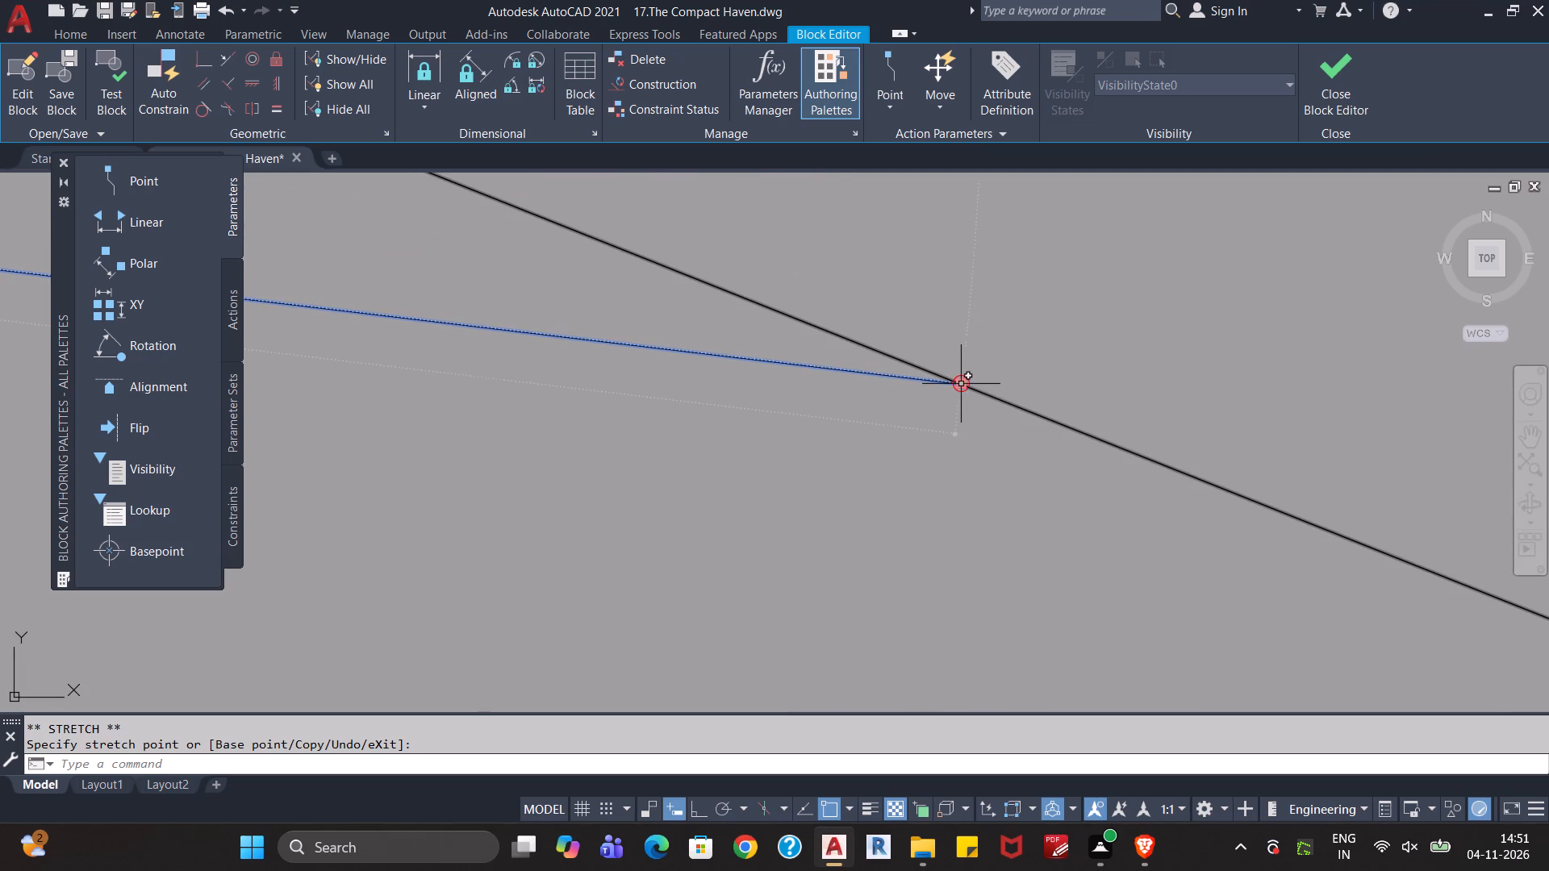
{"action": "left_click", "coordinate": [963, 386]}
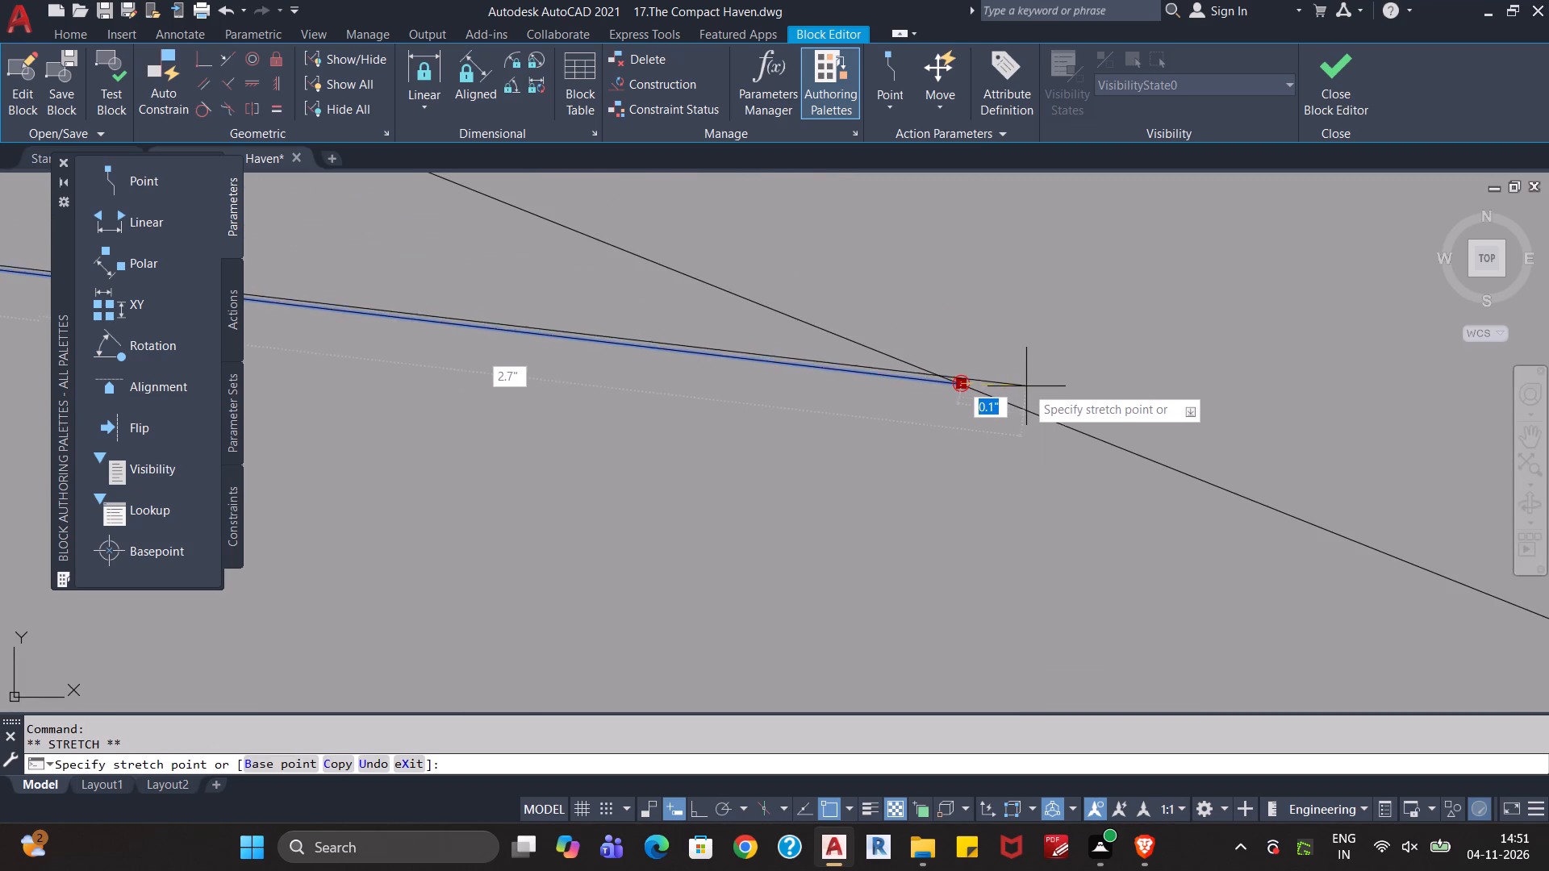
{"action": "left_click", "coordinate": [1035, 393]}
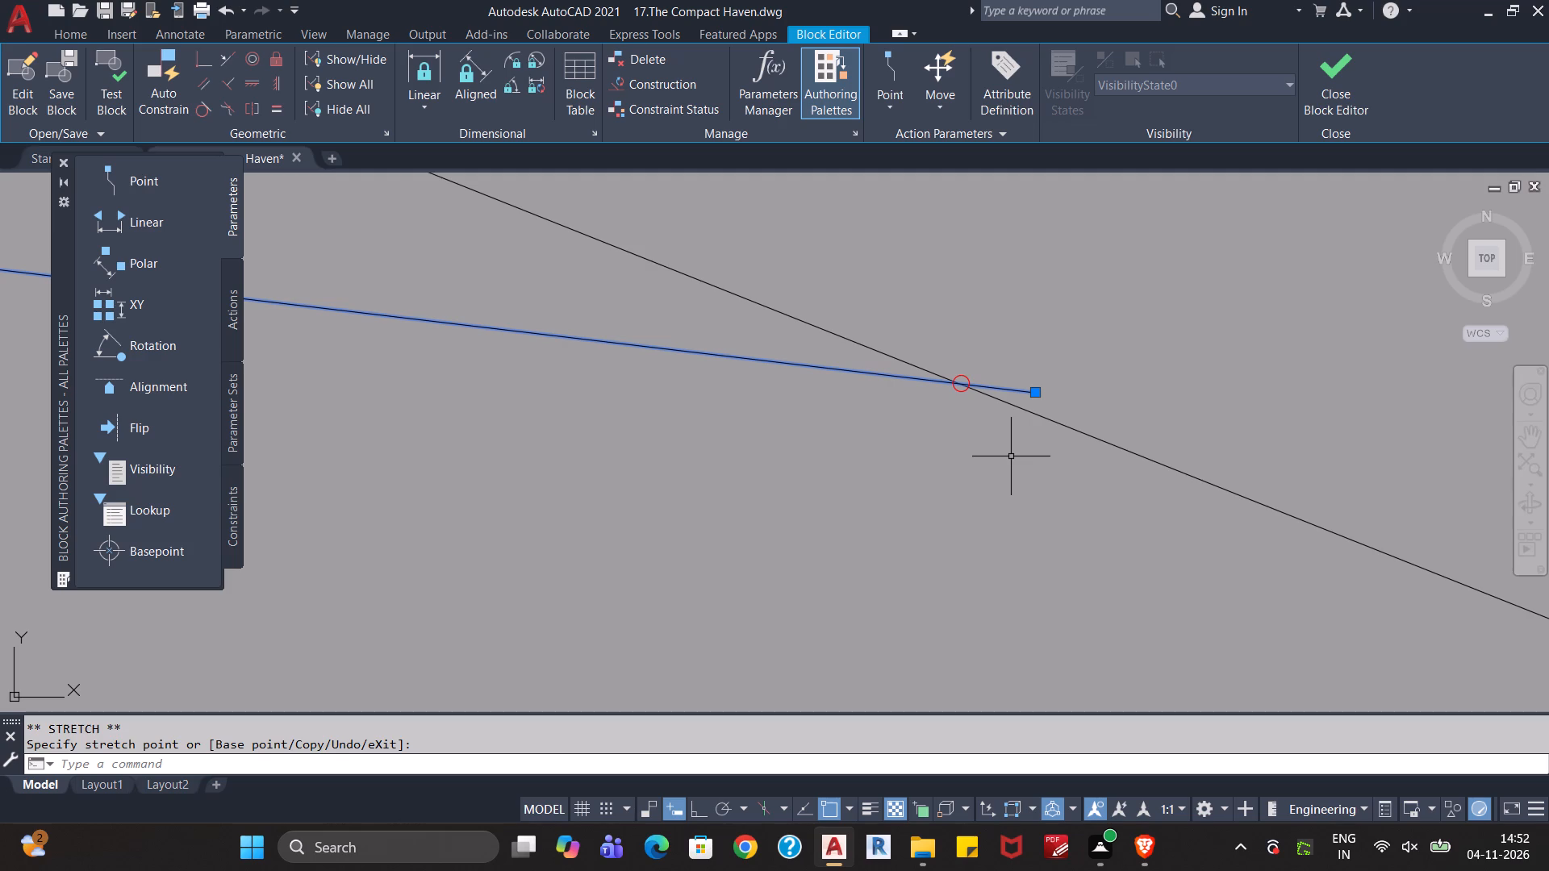
{"action": "key", "text": "Escape"}
Trim the short overhang of the stretched line back to the crossing edge of the outer band.
{"action": "type", "text": "tr"}
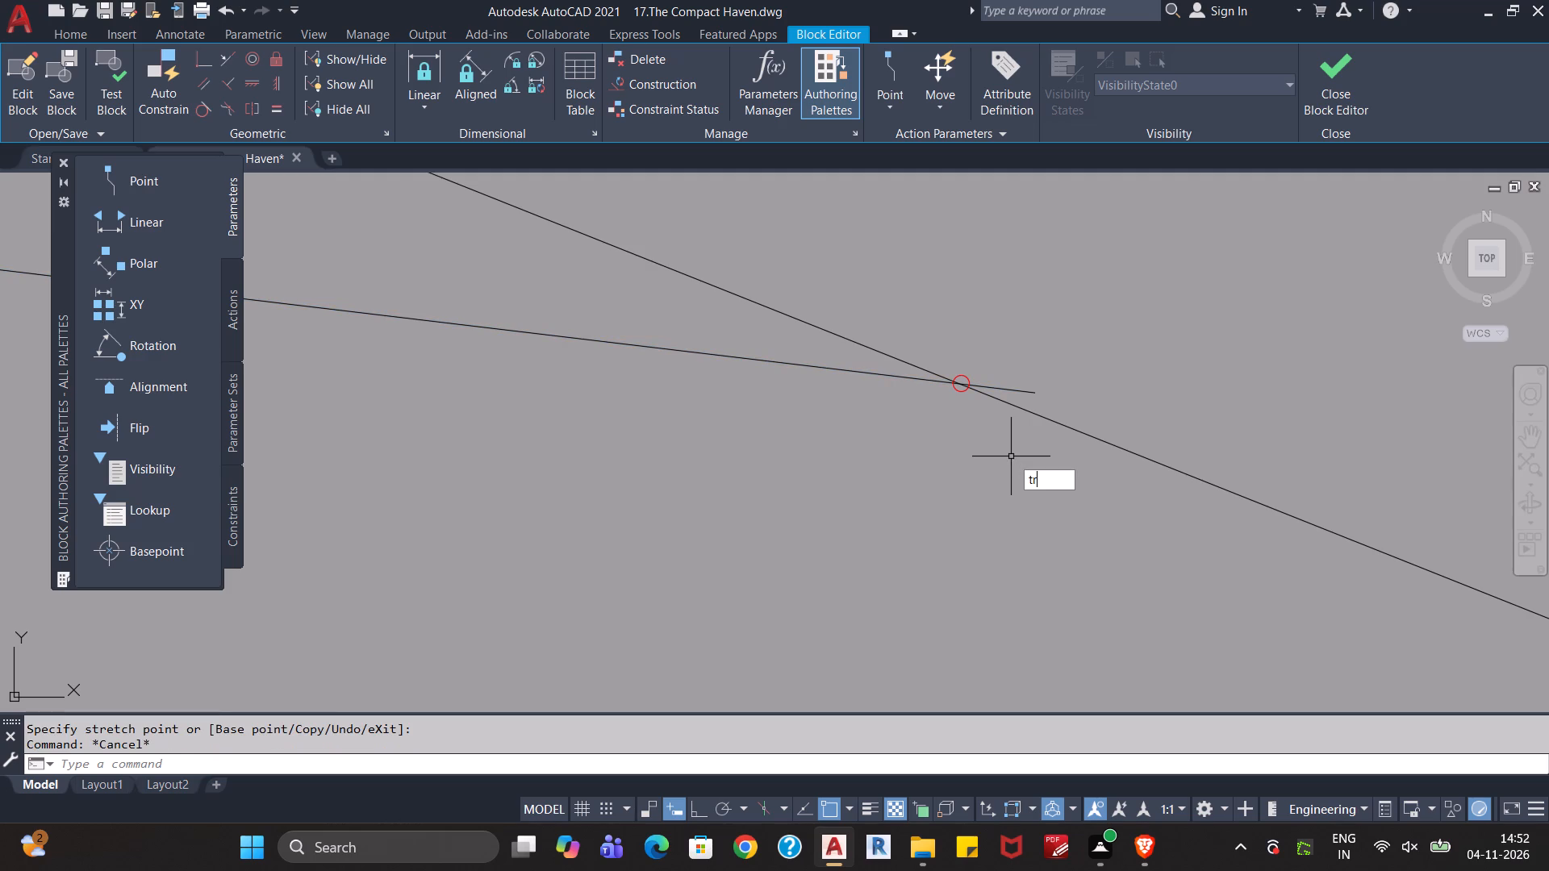
{"action": "key", "text": "Return"}
{"action": "left_click", "coordinate": [1031, 389]}
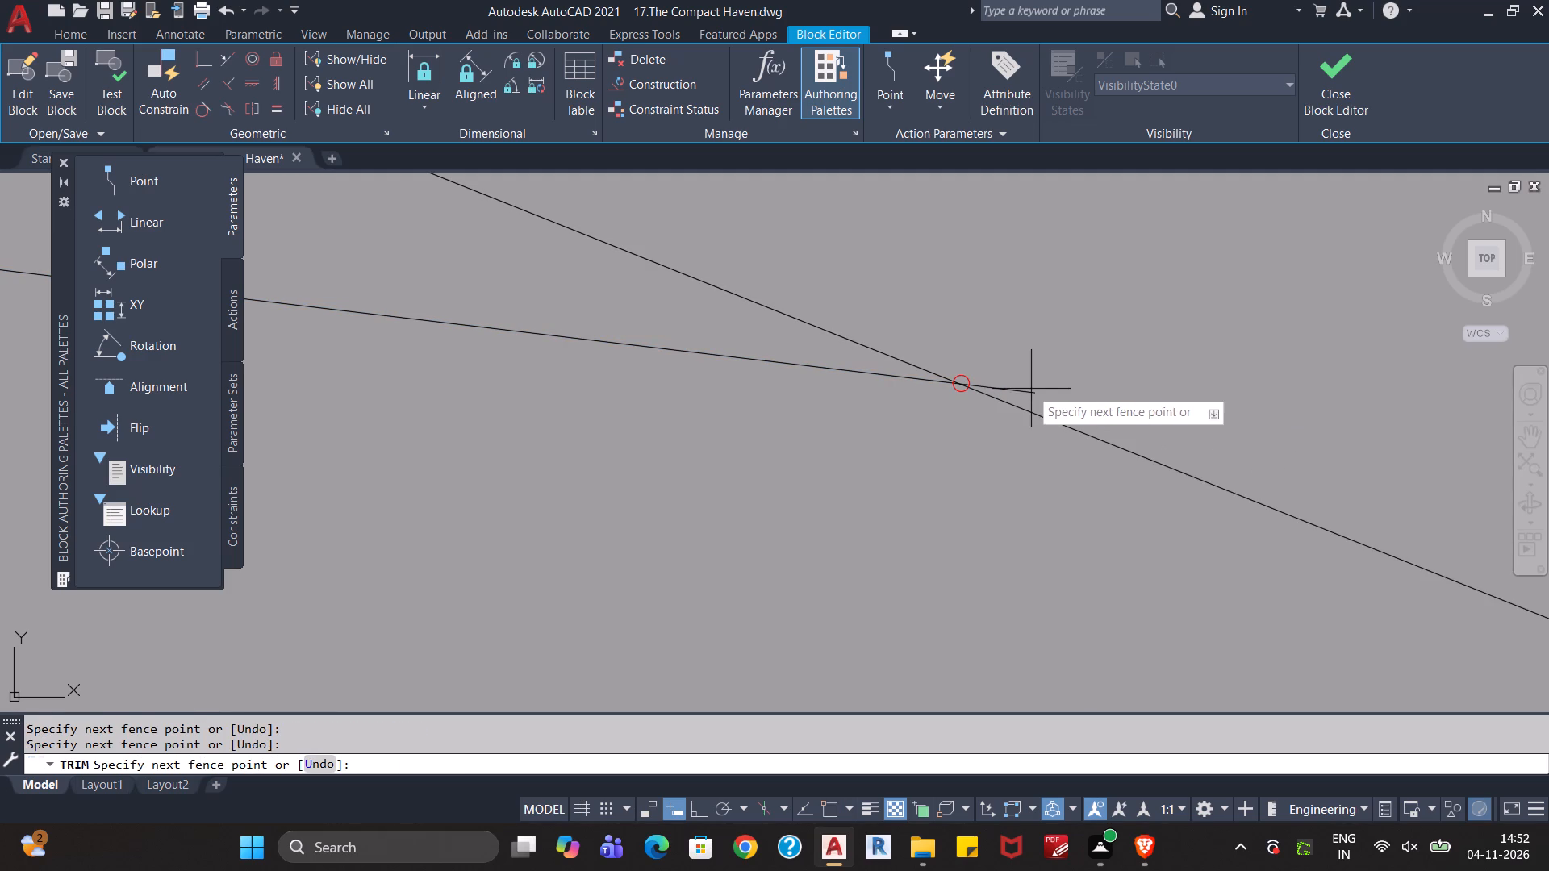
{"action": "left_click", "coordinate": [1022, 395]}
{"action": "key", "text": "Escape"}
{"action": "key", "text": "Escape"}
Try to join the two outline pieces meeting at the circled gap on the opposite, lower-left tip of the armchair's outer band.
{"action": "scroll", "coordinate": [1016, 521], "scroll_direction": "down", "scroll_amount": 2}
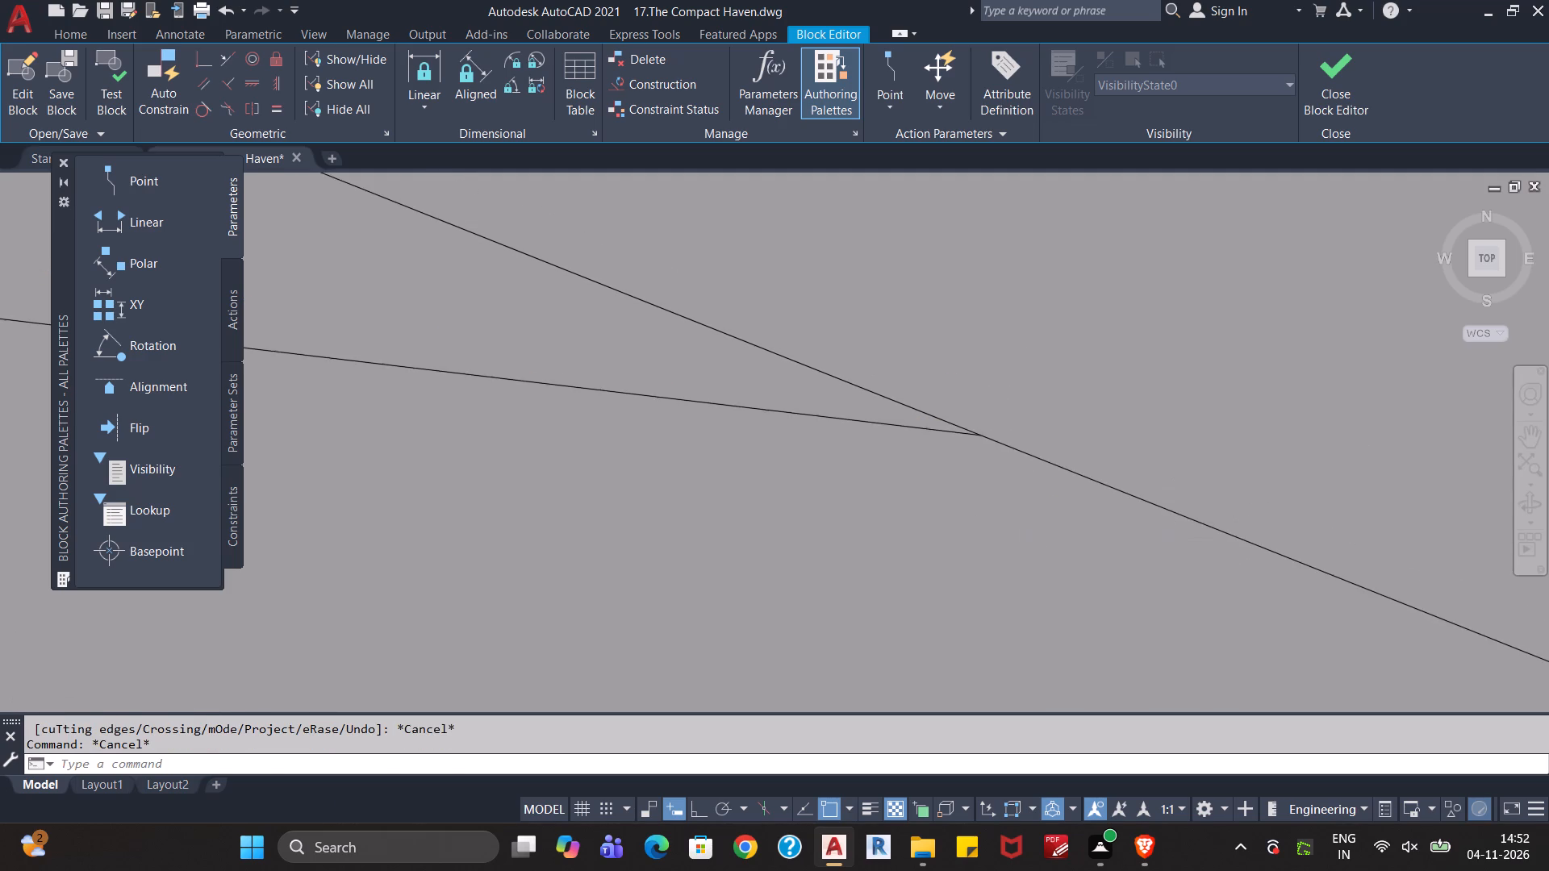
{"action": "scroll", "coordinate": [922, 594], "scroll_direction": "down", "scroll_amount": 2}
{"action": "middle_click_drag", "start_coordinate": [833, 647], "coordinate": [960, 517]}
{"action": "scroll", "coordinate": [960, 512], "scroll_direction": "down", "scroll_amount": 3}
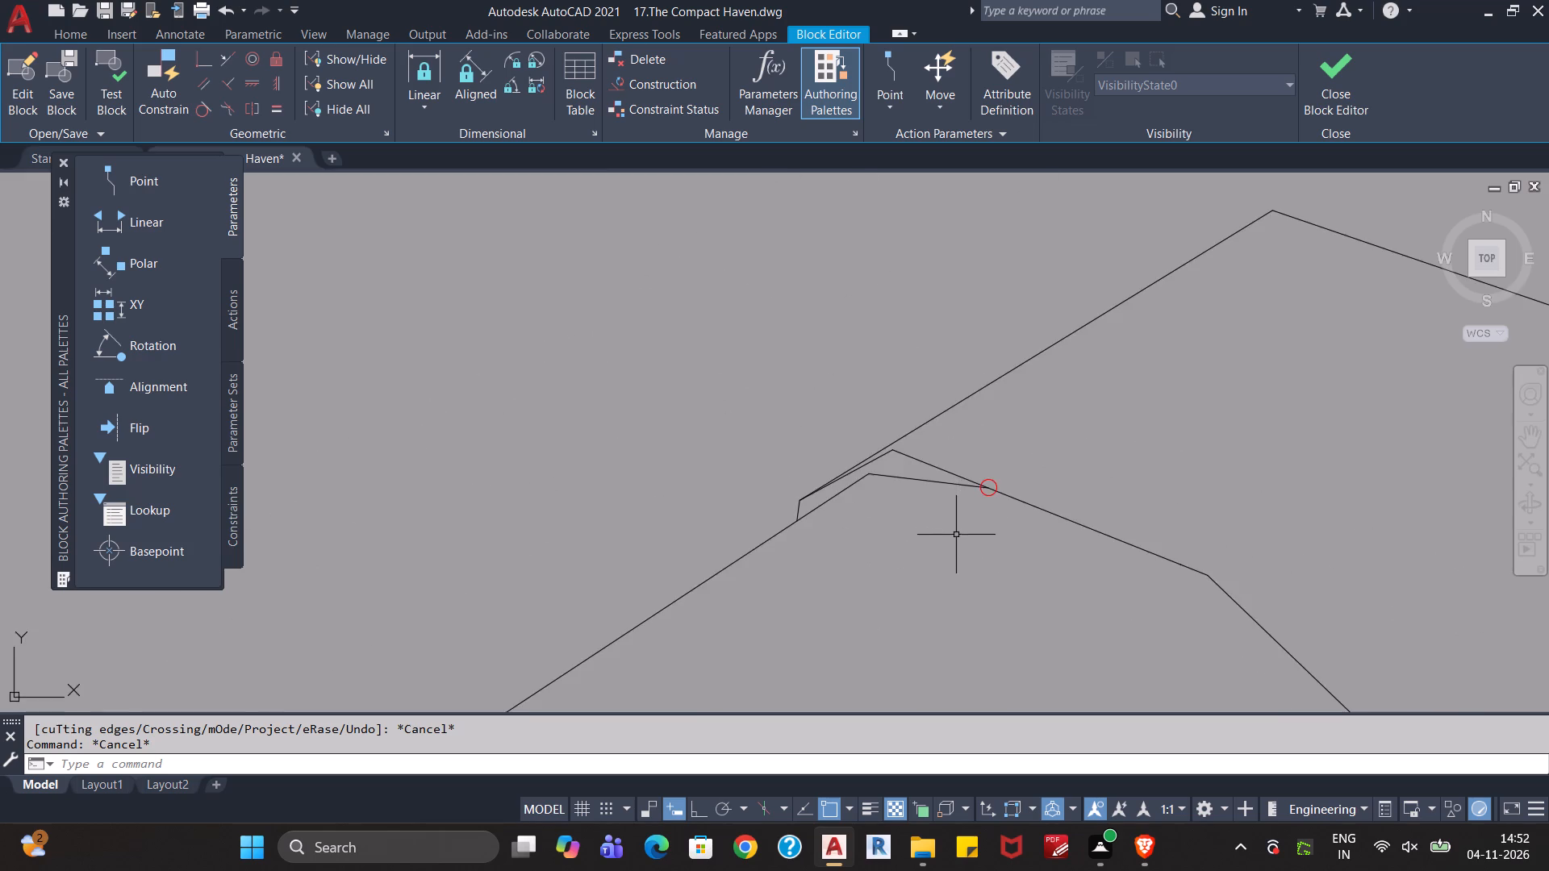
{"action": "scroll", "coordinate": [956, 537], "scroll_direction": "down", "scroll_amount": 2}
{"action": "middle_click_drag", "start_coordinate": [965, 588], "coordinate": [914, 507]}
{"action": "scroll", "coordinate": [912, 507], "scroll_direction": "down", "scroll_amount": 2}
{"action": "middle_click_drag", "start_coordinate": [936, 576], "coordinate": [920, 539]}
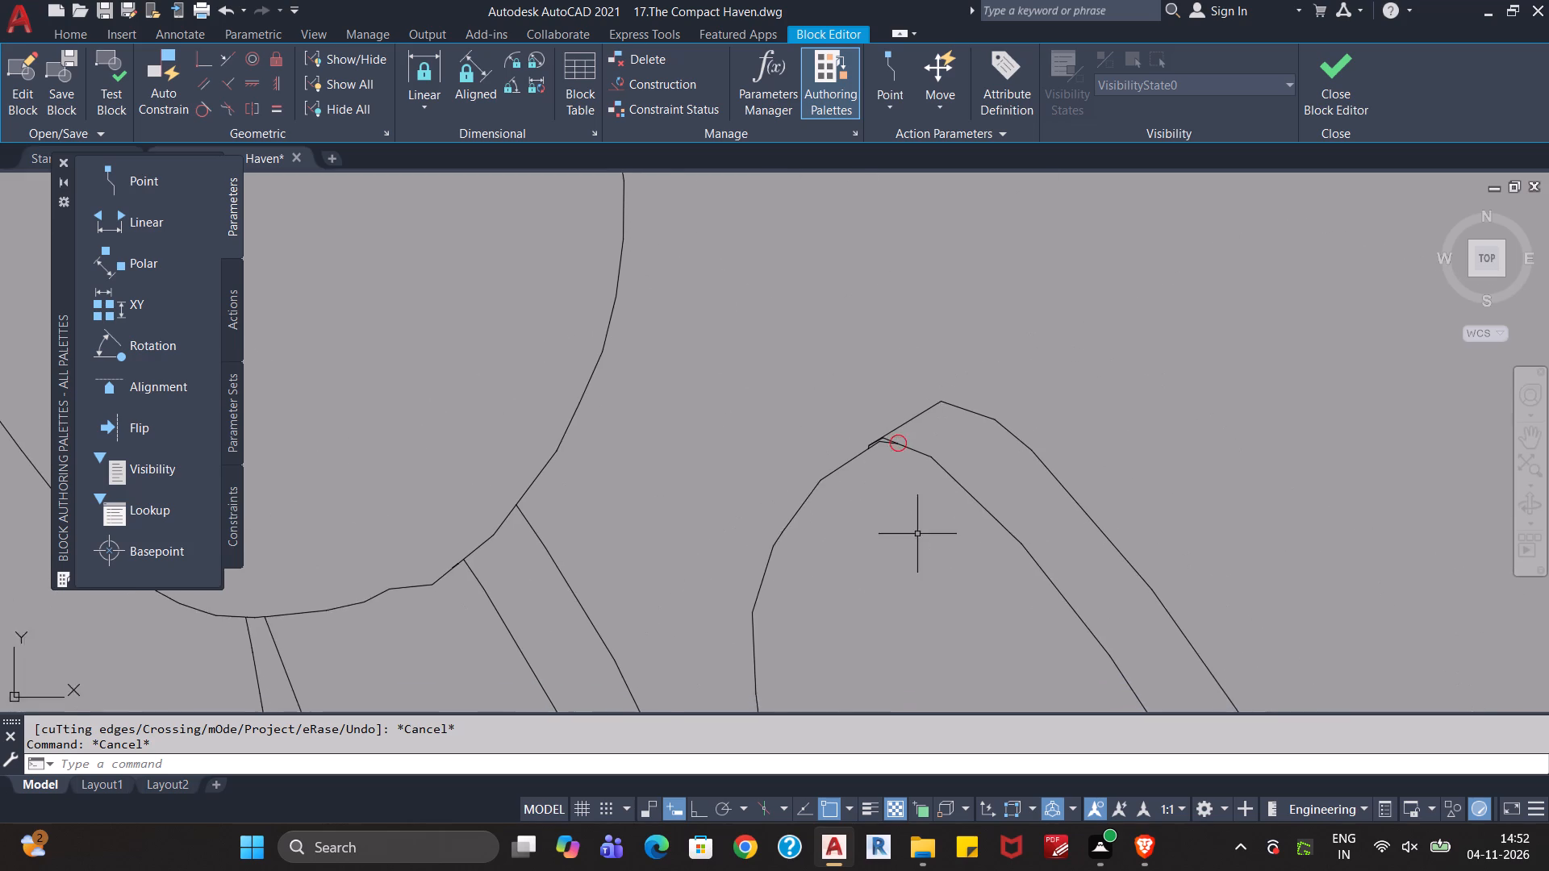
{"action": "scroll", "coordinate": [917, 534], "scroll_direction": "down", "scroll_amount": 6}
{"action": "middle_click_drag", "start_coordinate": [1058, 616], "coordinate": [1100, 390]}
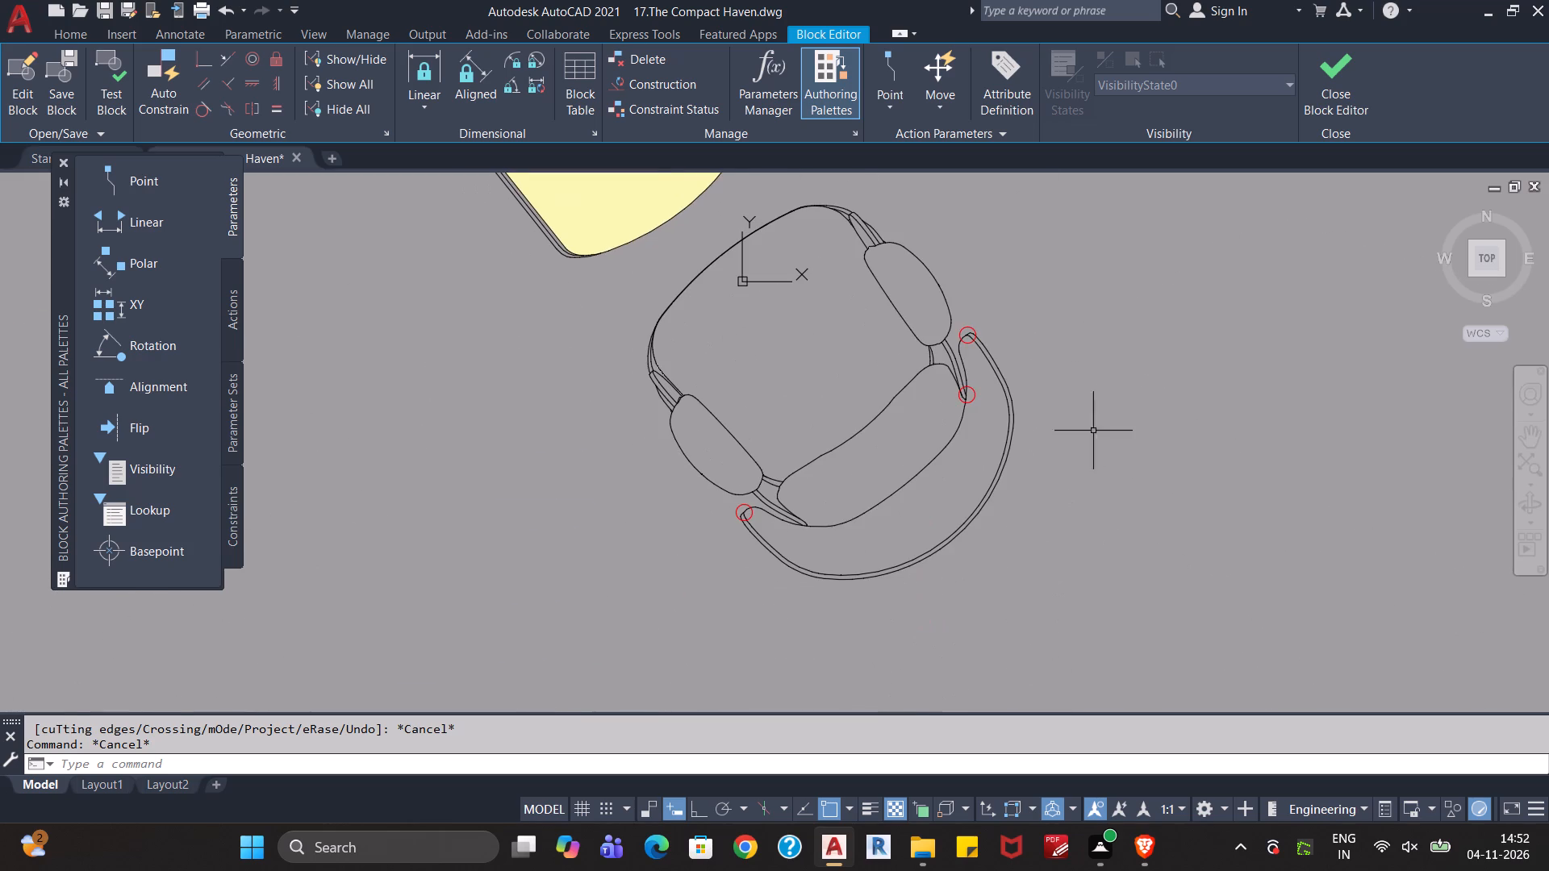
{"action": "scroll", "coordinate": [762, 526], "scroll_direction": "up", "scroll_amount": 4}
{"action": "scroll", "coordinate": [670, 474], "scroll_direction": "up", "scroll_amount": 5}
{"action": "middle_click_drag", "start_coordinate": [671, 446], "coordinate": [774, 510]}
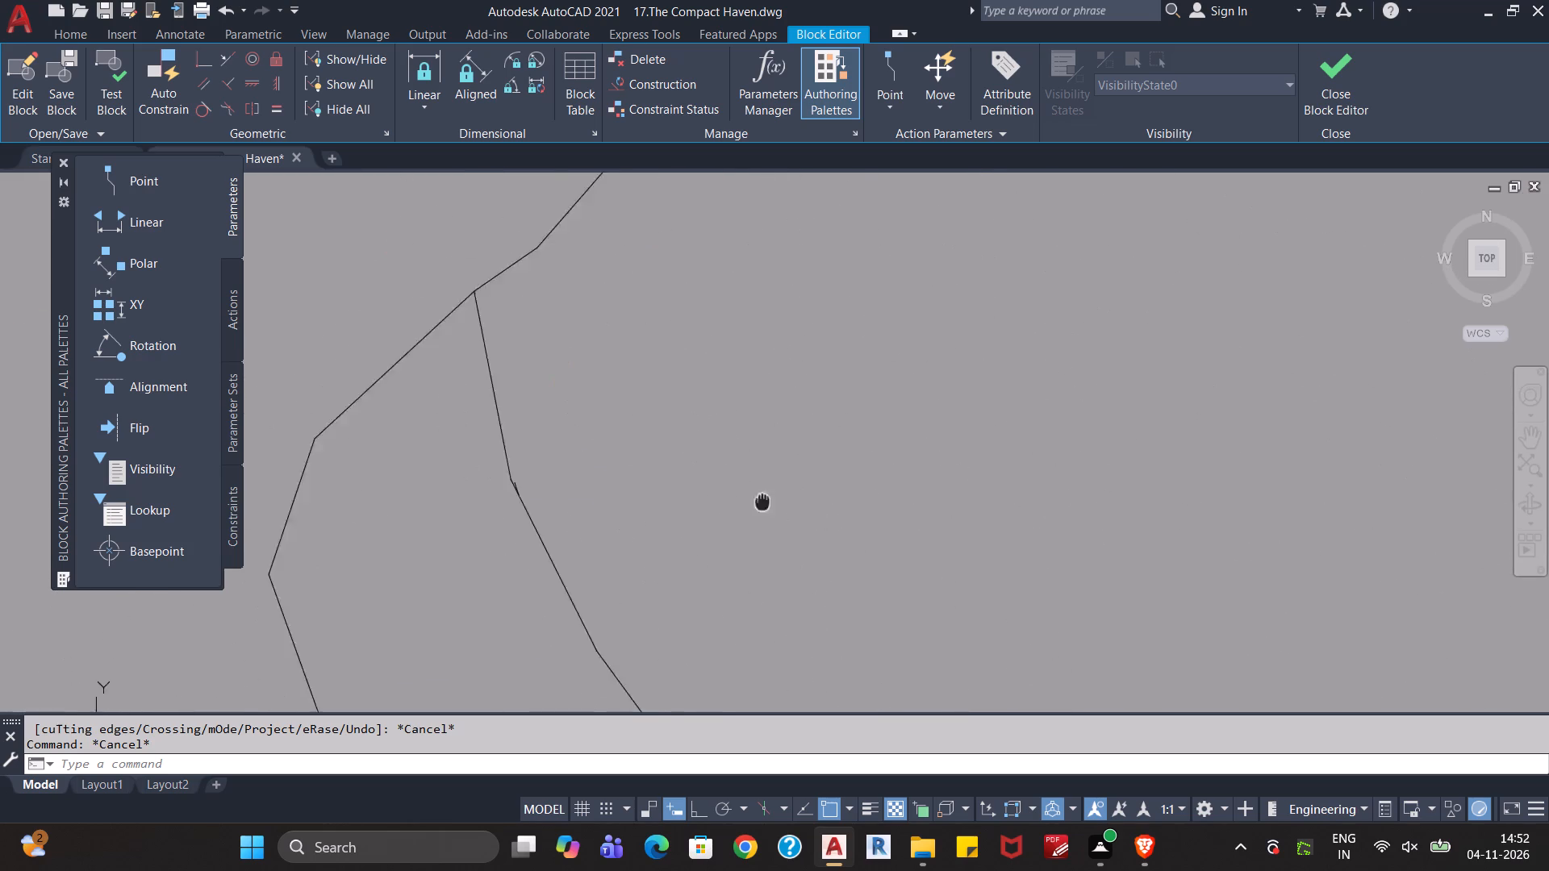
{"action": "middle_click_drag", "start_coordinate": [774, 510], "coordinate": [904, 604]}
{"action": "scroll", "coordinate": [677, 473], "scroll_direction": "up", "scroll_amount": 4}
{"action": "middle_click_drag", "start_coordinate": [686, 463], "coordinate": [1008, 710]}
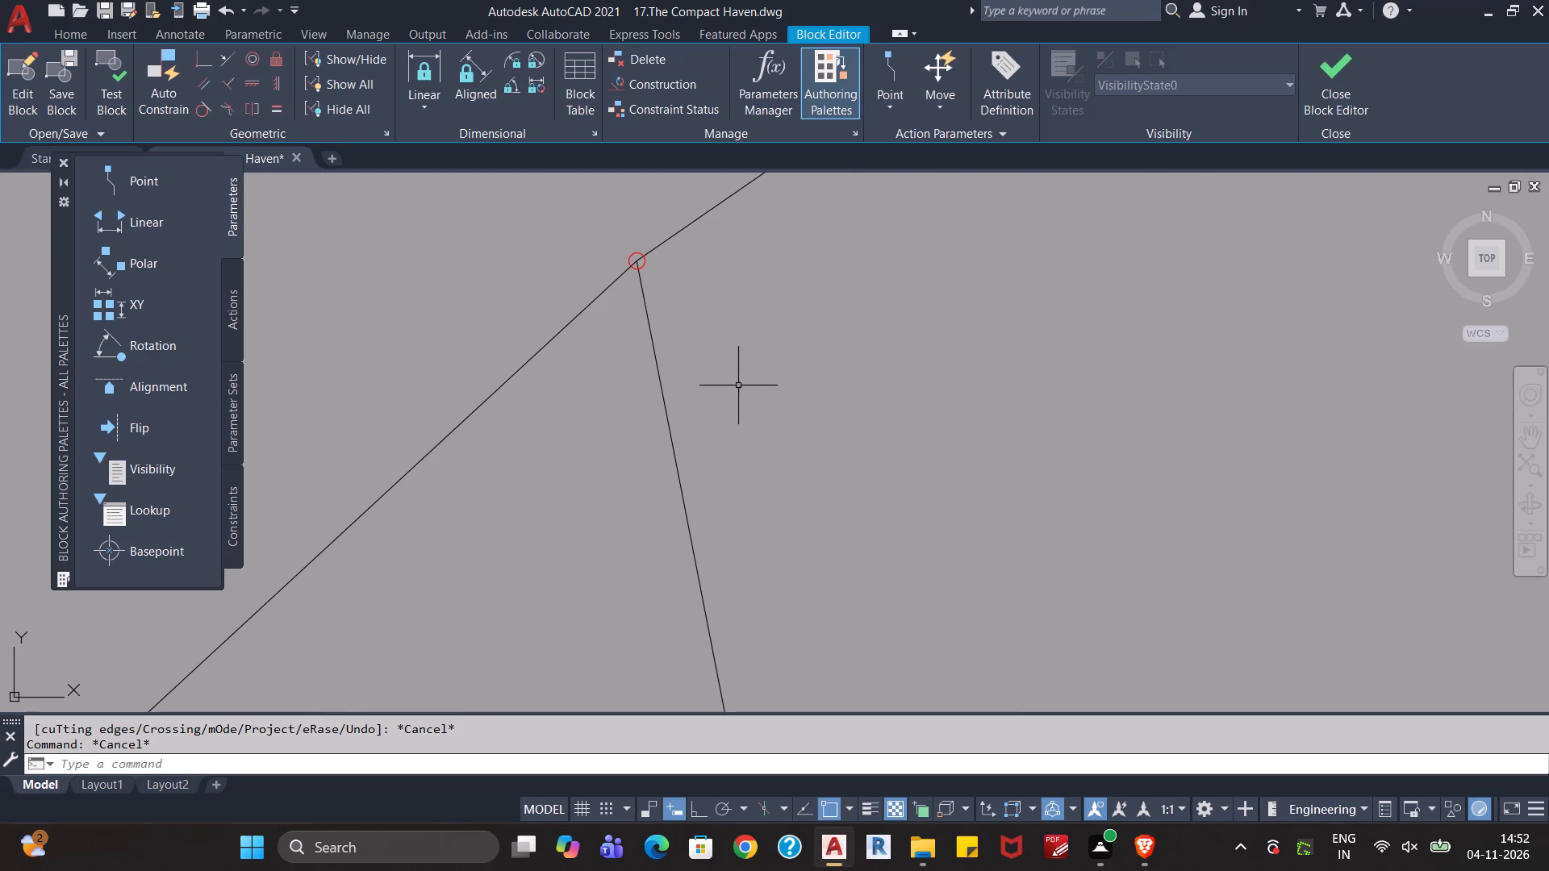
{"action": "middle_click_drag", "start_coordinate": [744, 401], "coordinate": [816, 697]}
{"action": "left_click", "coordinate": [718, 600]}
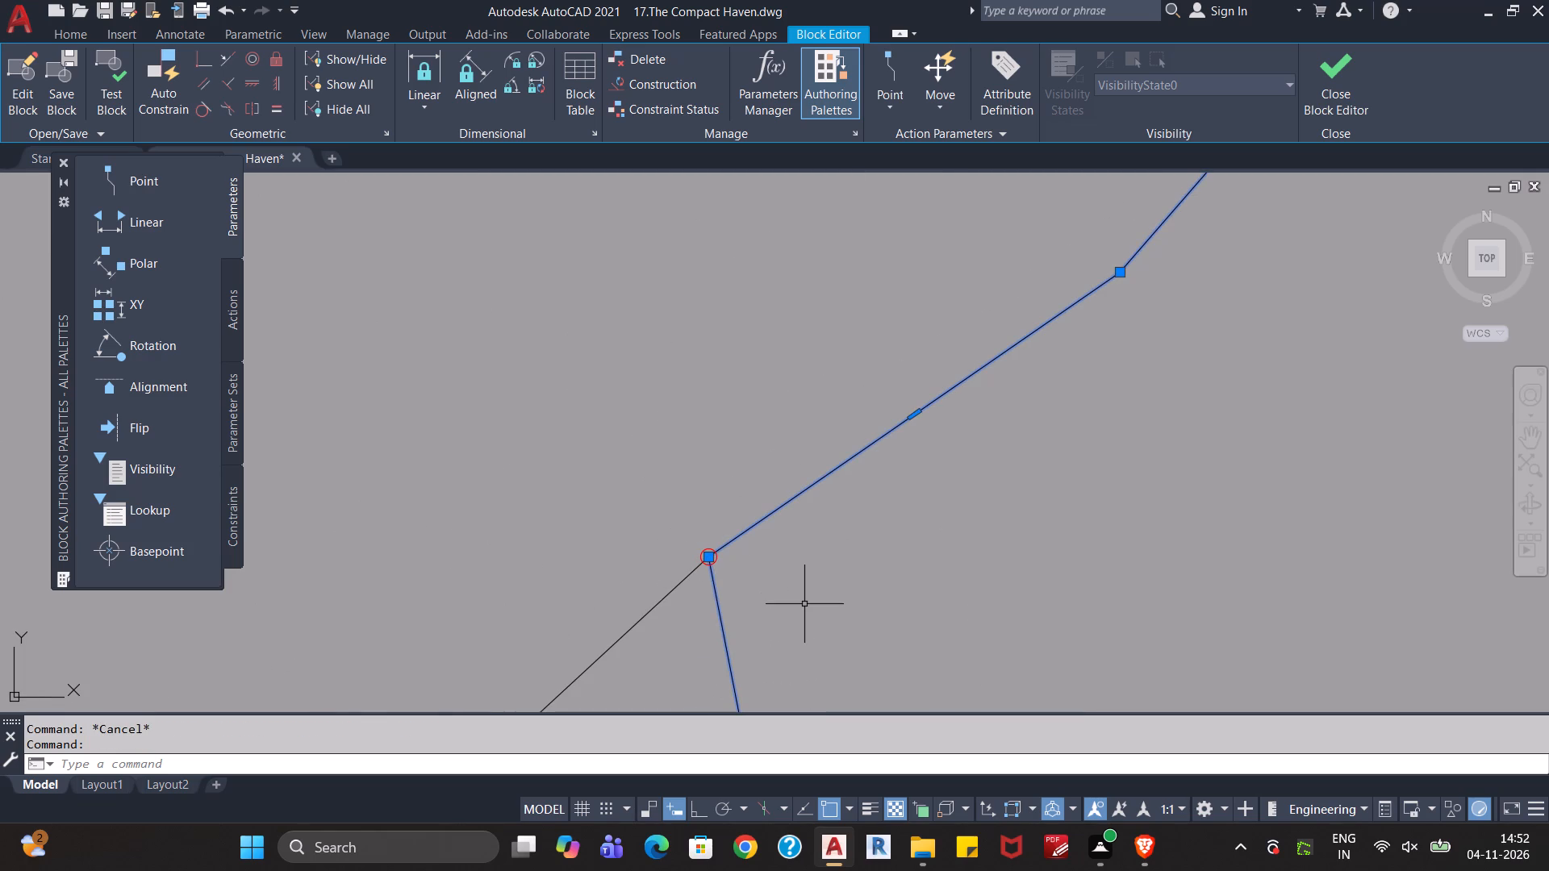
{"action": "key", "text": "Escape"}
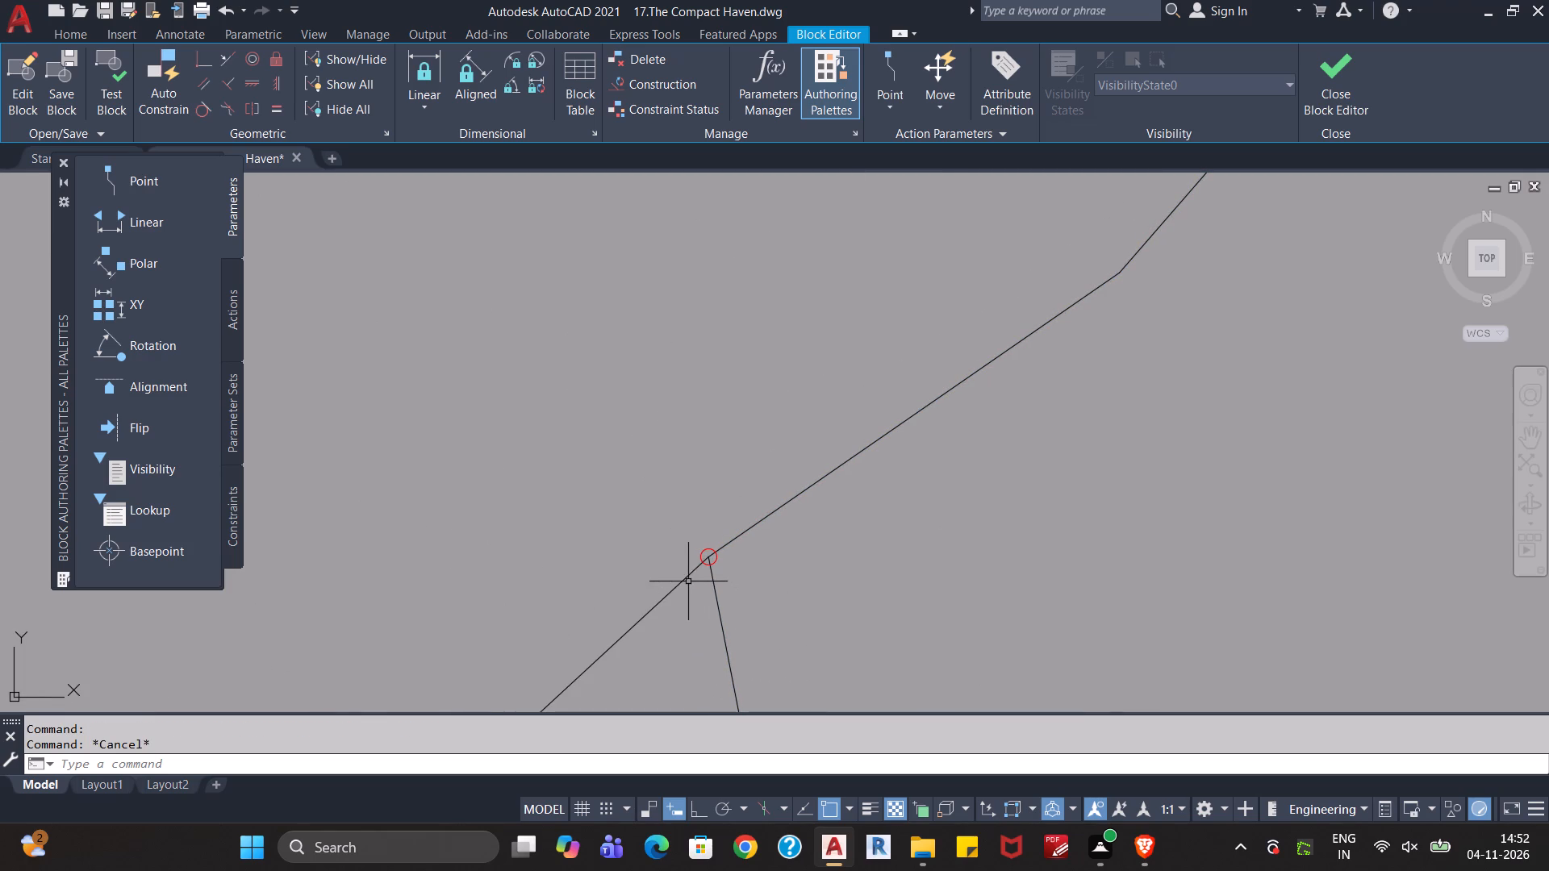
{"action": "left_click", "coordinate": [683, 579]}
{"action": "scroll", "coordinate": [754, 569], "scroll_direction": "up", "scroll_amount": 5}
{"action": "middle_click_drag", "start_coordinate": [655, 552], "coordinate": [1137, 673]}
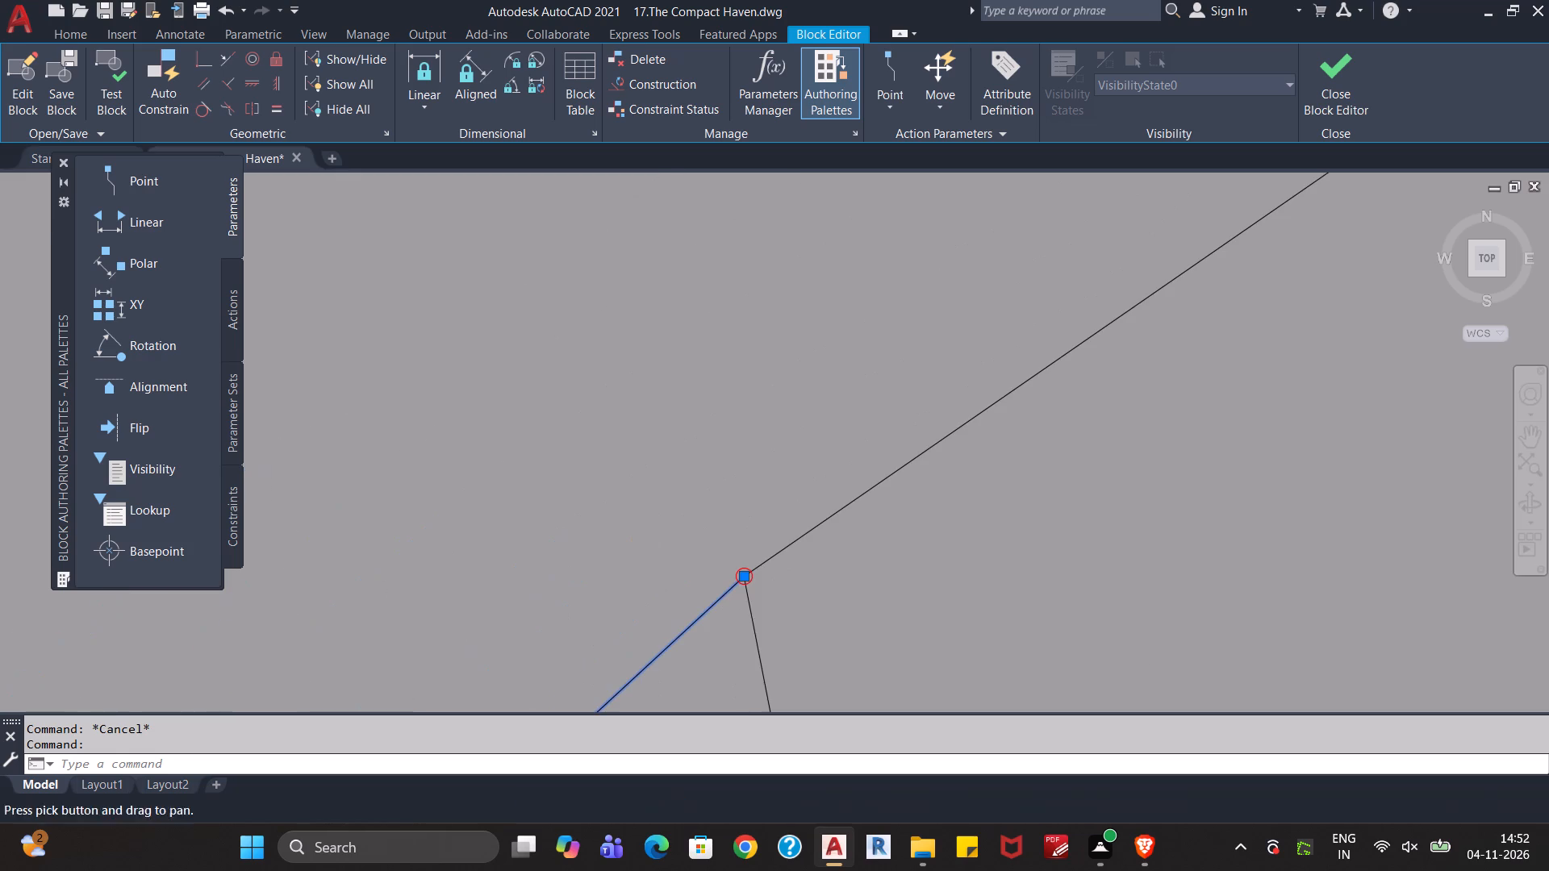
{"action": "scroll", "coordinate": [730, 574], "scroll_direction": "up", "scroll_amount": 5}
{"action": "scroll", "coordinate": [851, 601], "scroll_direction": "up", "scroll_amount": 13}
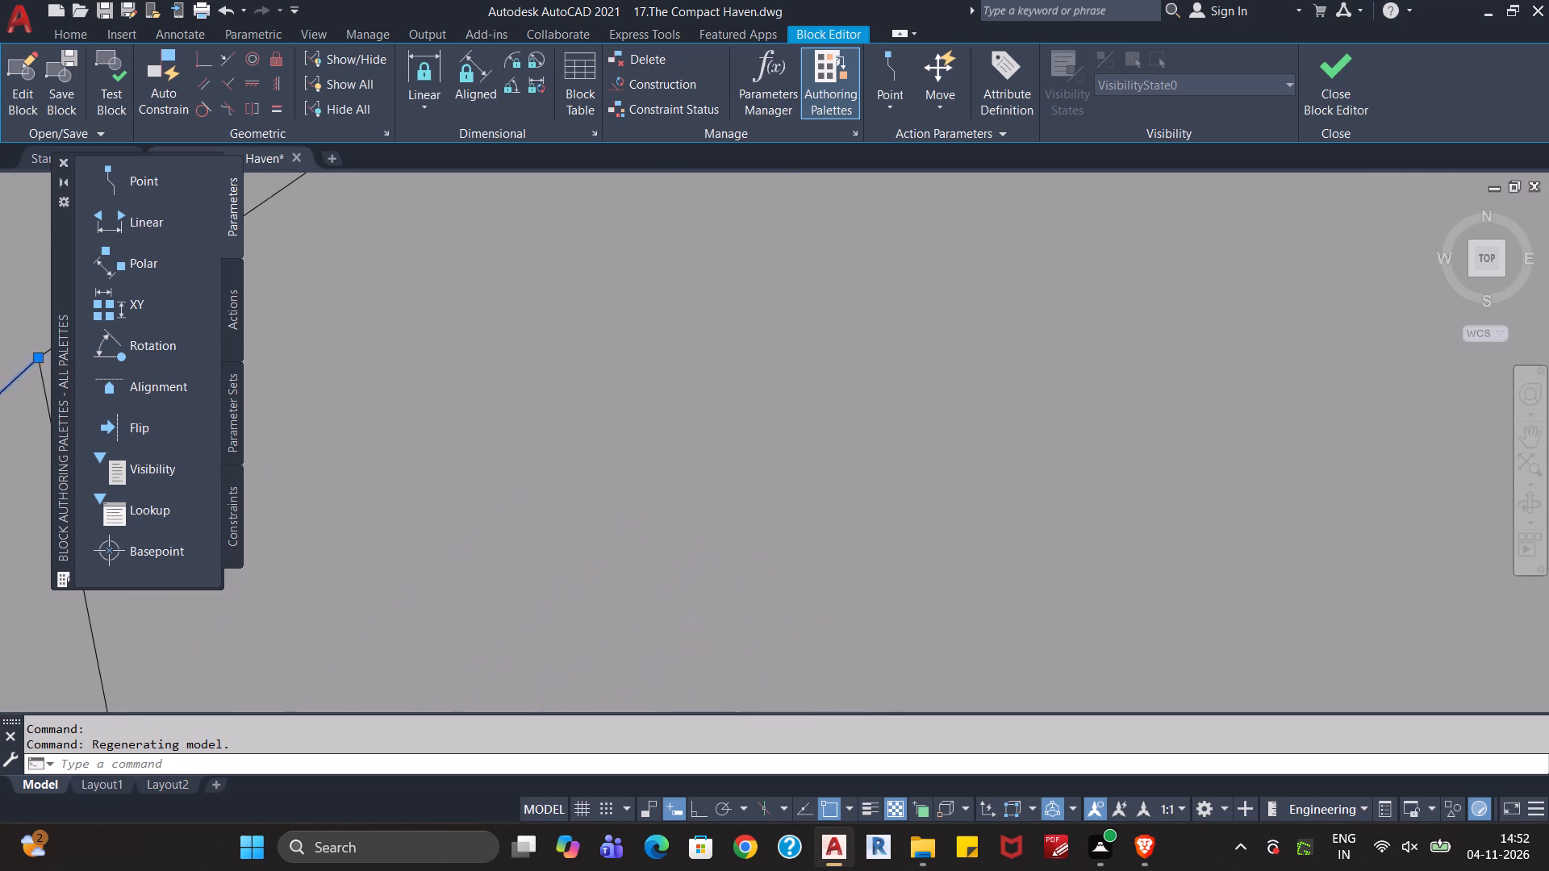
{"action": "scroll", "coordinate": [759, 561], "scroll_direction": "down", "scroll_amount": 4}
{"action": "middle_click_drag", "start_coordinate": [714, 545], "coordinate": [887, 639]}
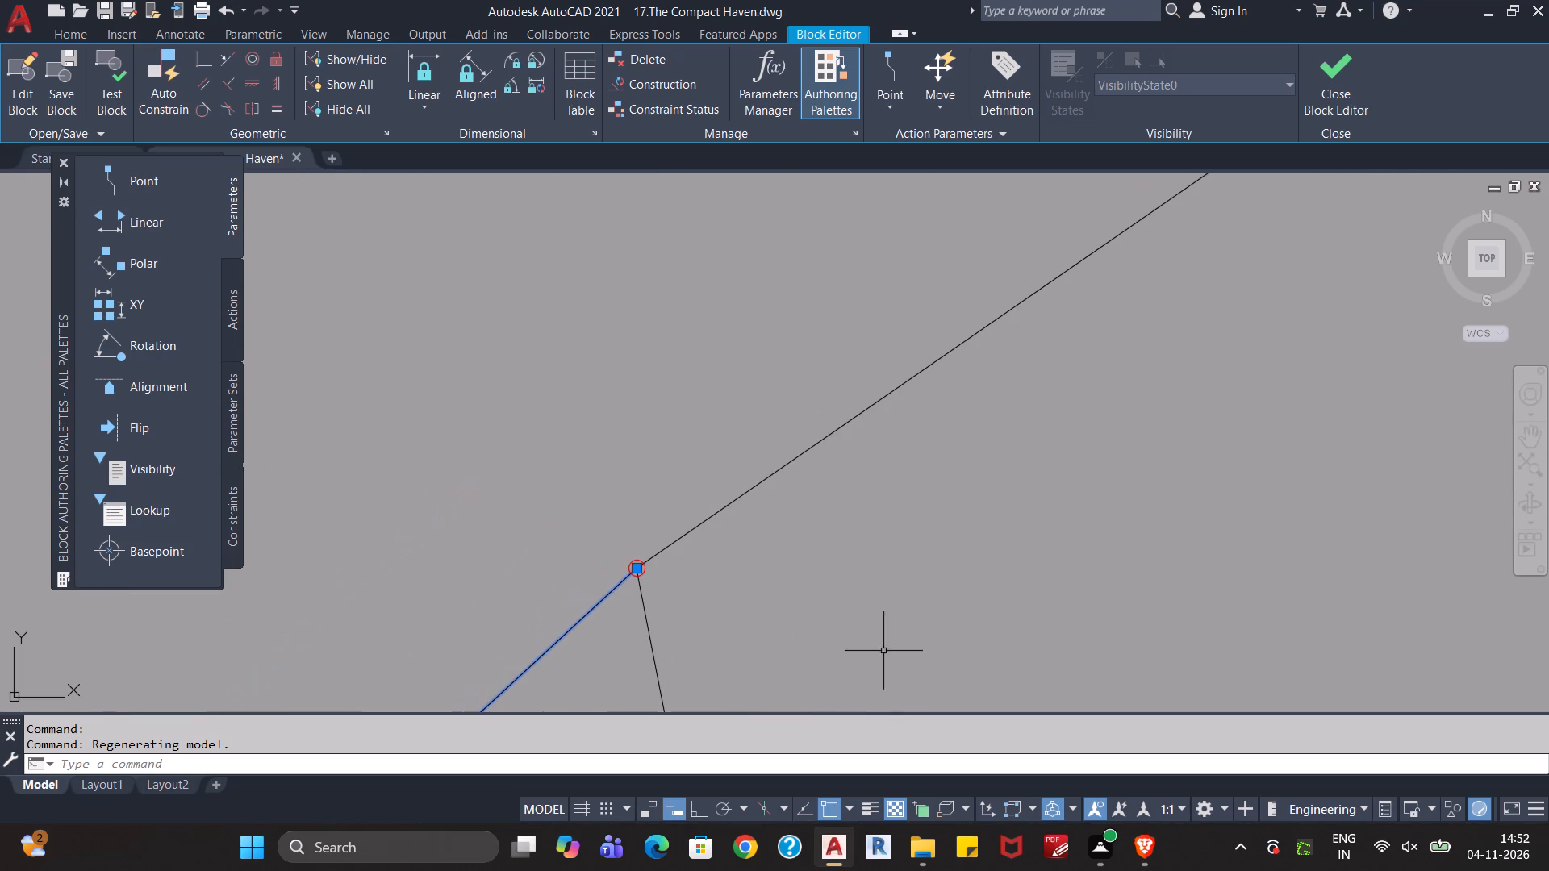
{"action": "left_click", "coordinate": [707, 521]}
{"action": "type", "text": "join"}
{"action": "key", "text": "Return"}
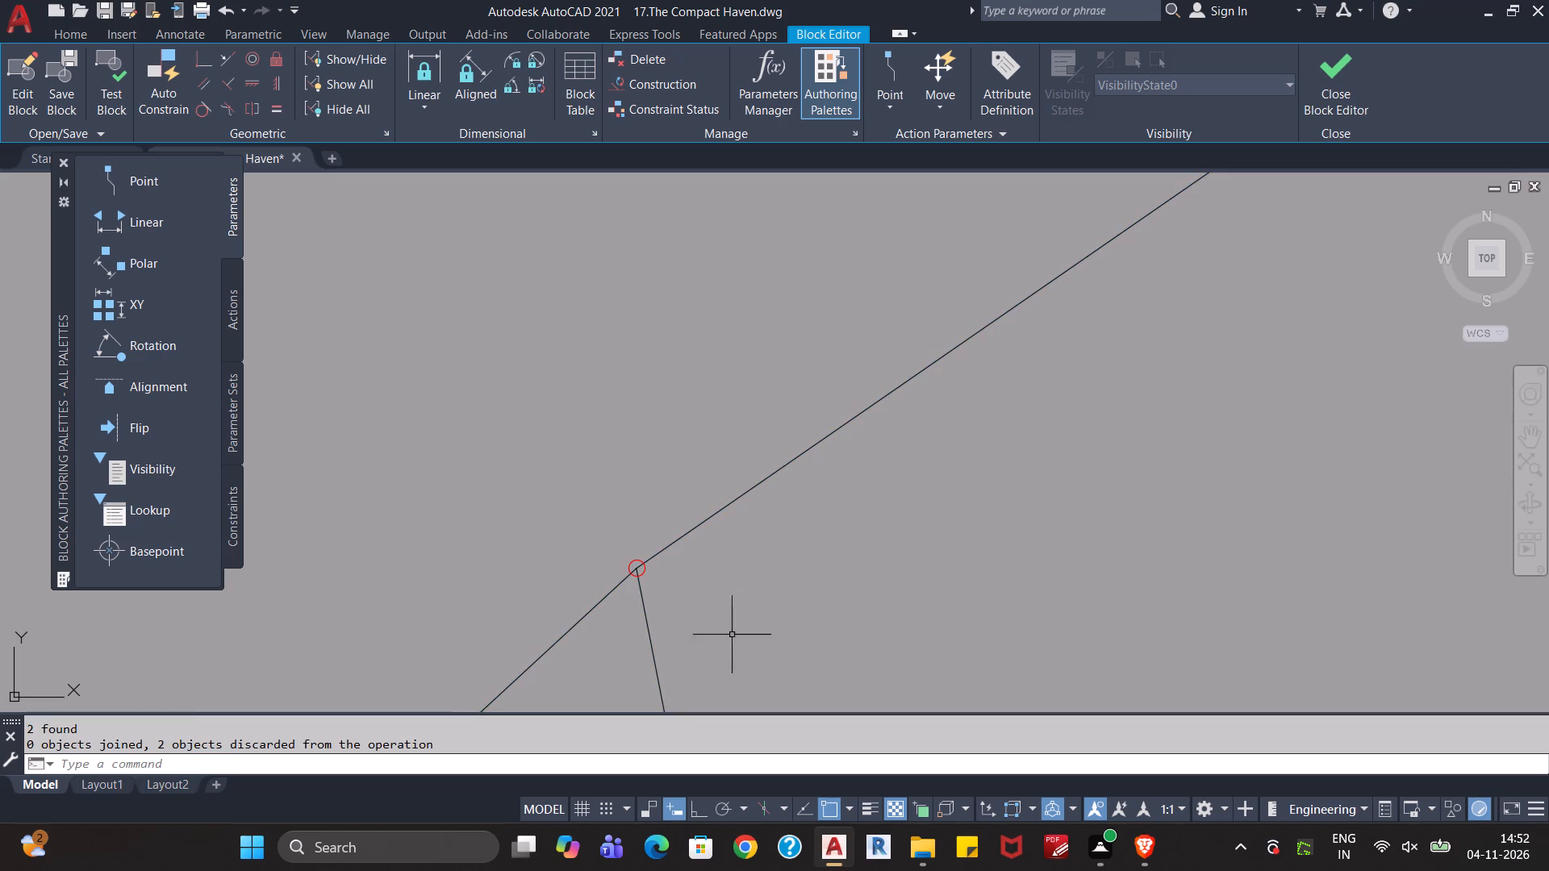
Stretch the sloping line's end at the circled gap on the outer band's lower-left tip slightly past the adjoining edge.
{"action": "left_click", "coordinate": [629, 573]}
{"action": "left_click", "coordinate": [640, 568]}
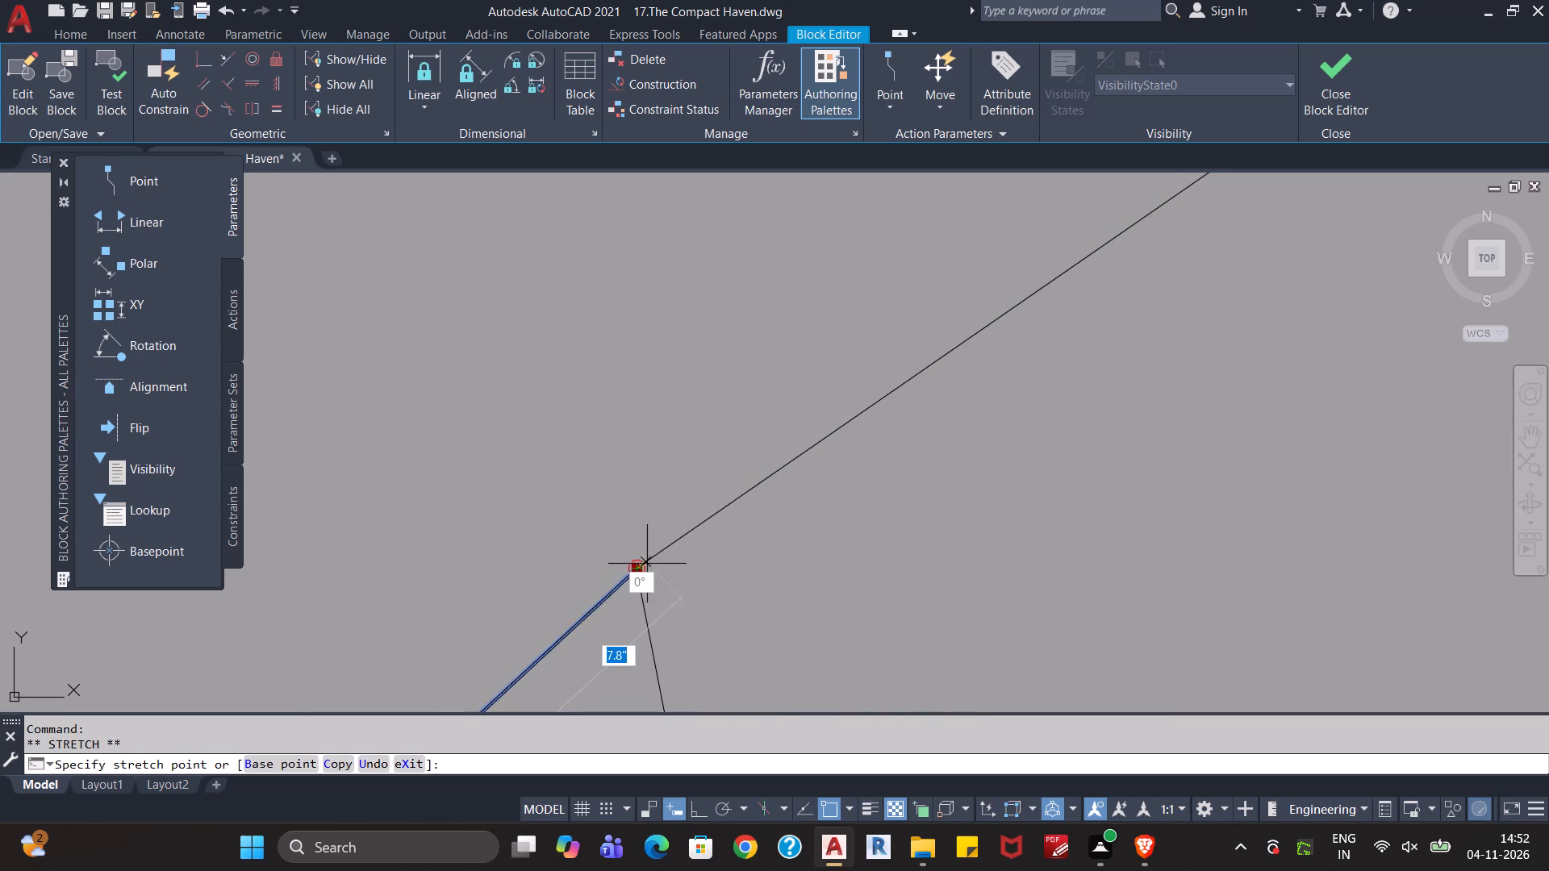
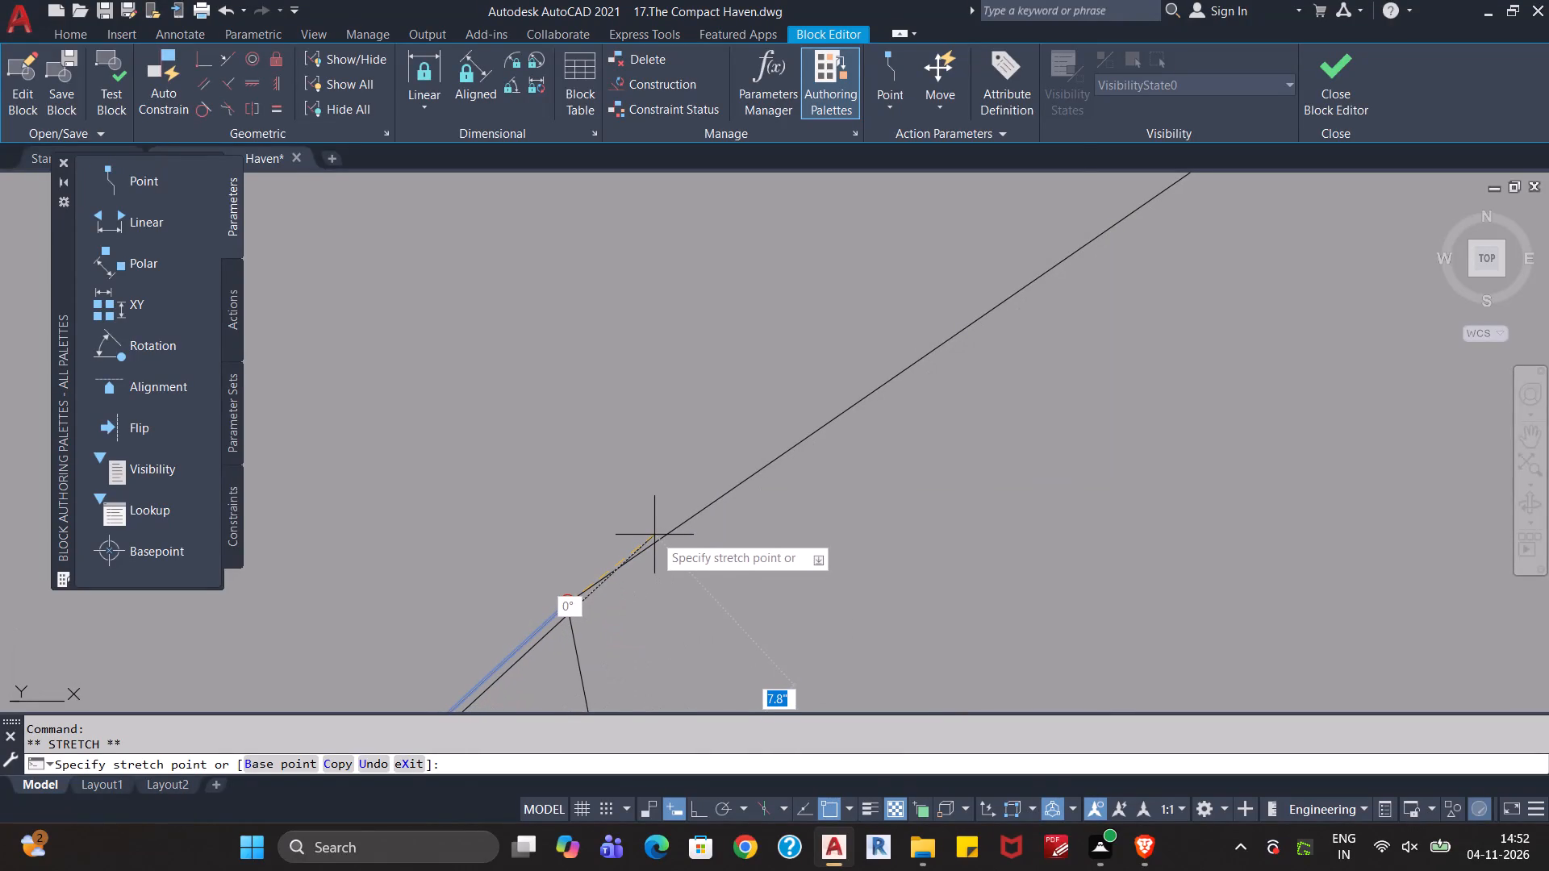
Stretch the open end of the line at the chair's curved outer back rail tip past the adjoining corner.
{"action": "left_click", "coordinate": [653, 525]}
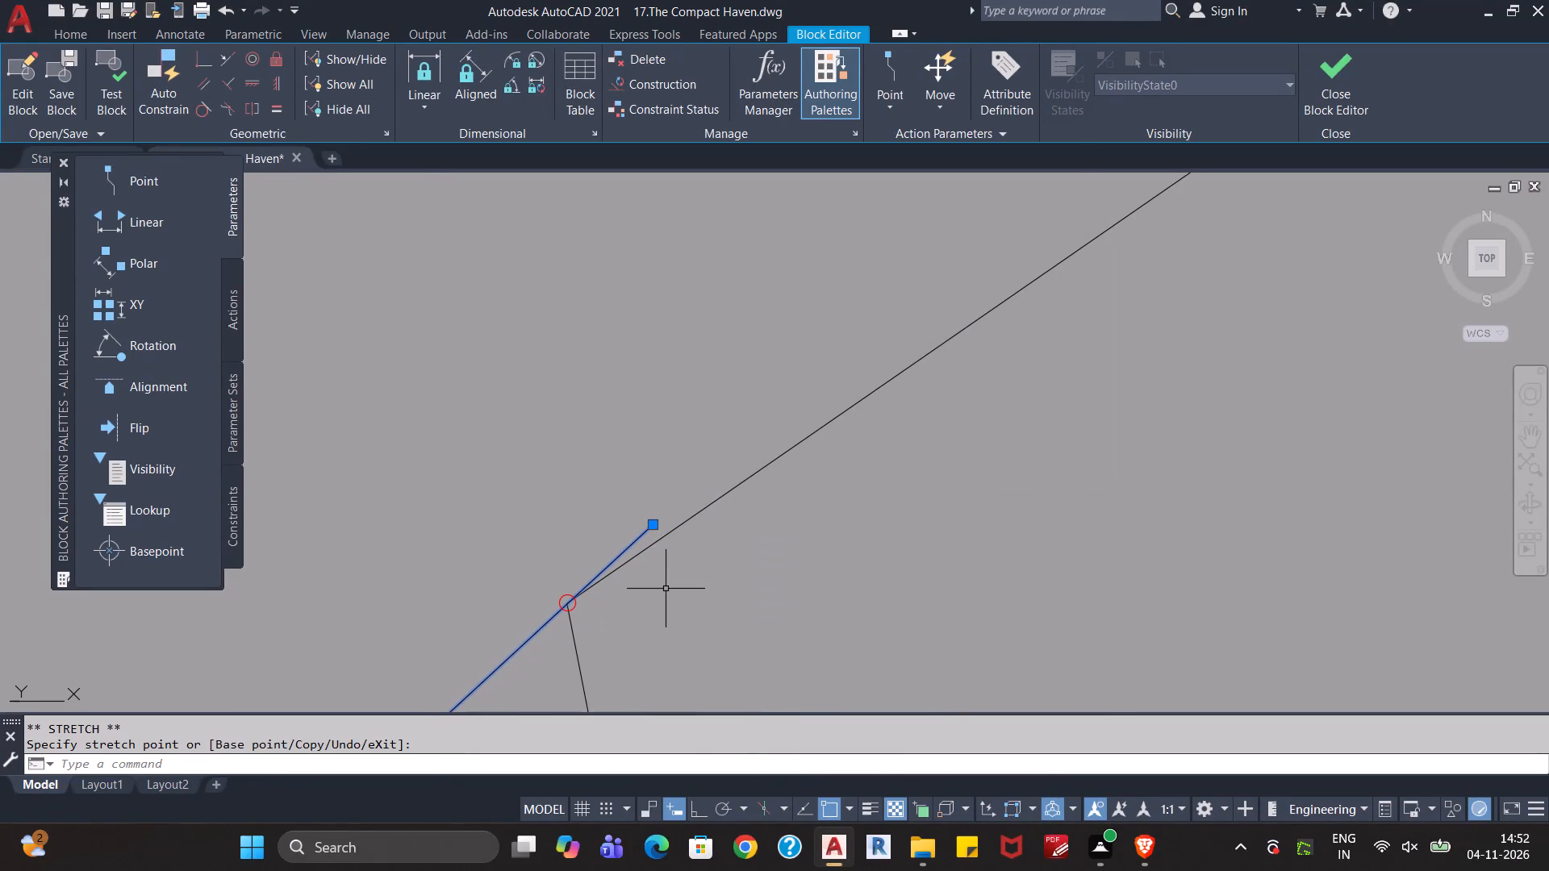
{"action": "key", "text": "Escape"}
Trim the line's excess beyond the adjoining outline at the lower-left tip of the curved back rail.
{"action": "scroll", "coordinate": [627, 603], "scroll_direction": "up", "scroll_amount": 3}
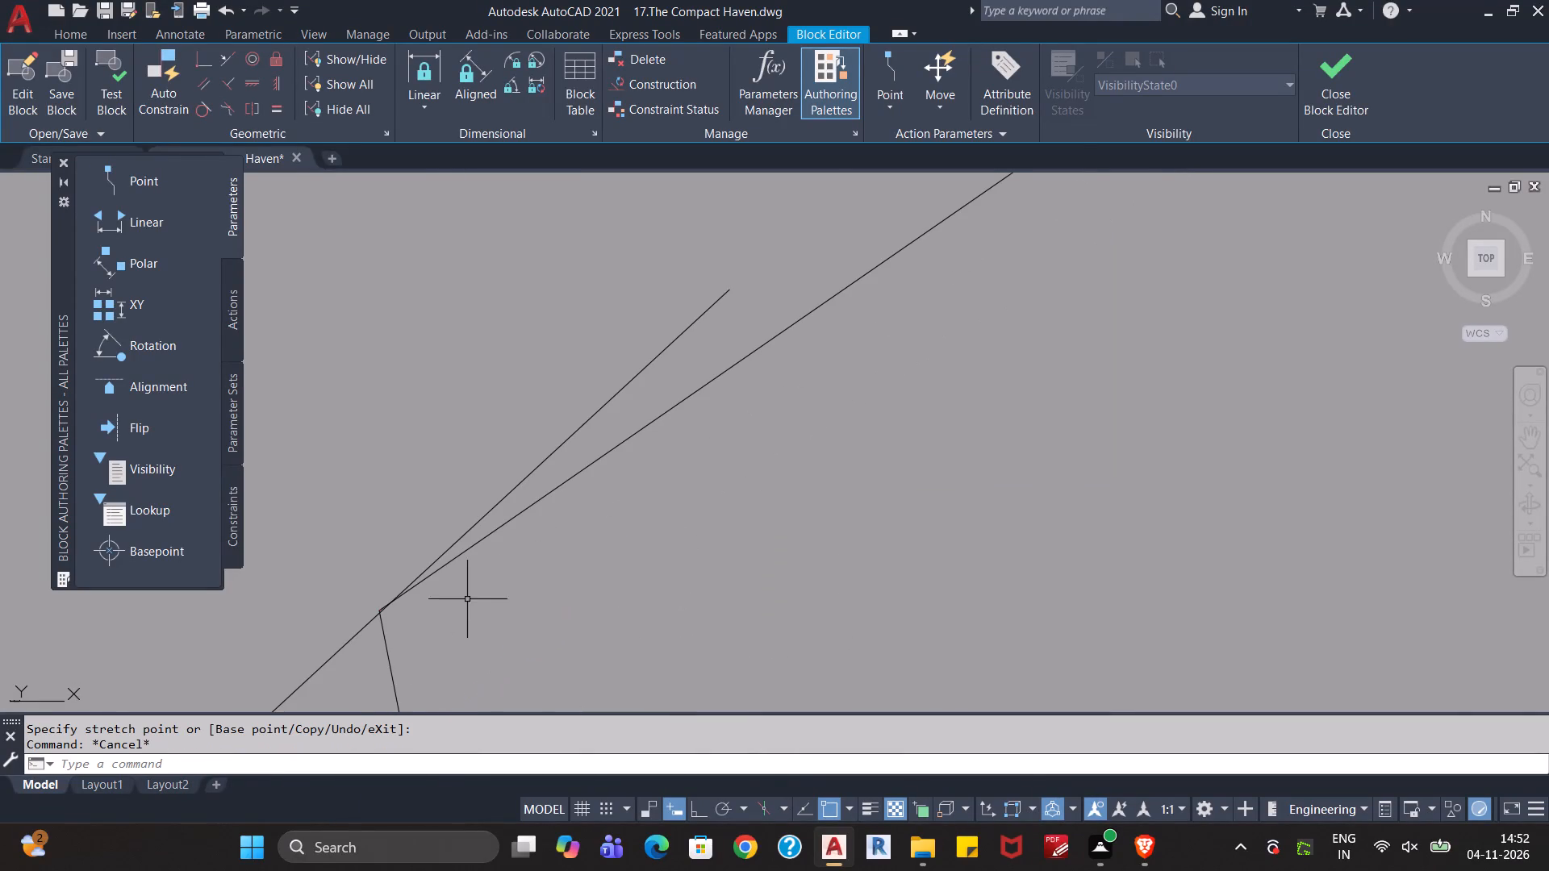
{"action": "scroll", "coordinate": [404, 606], "scroll_direction": "up", "scroll_amount": 3}
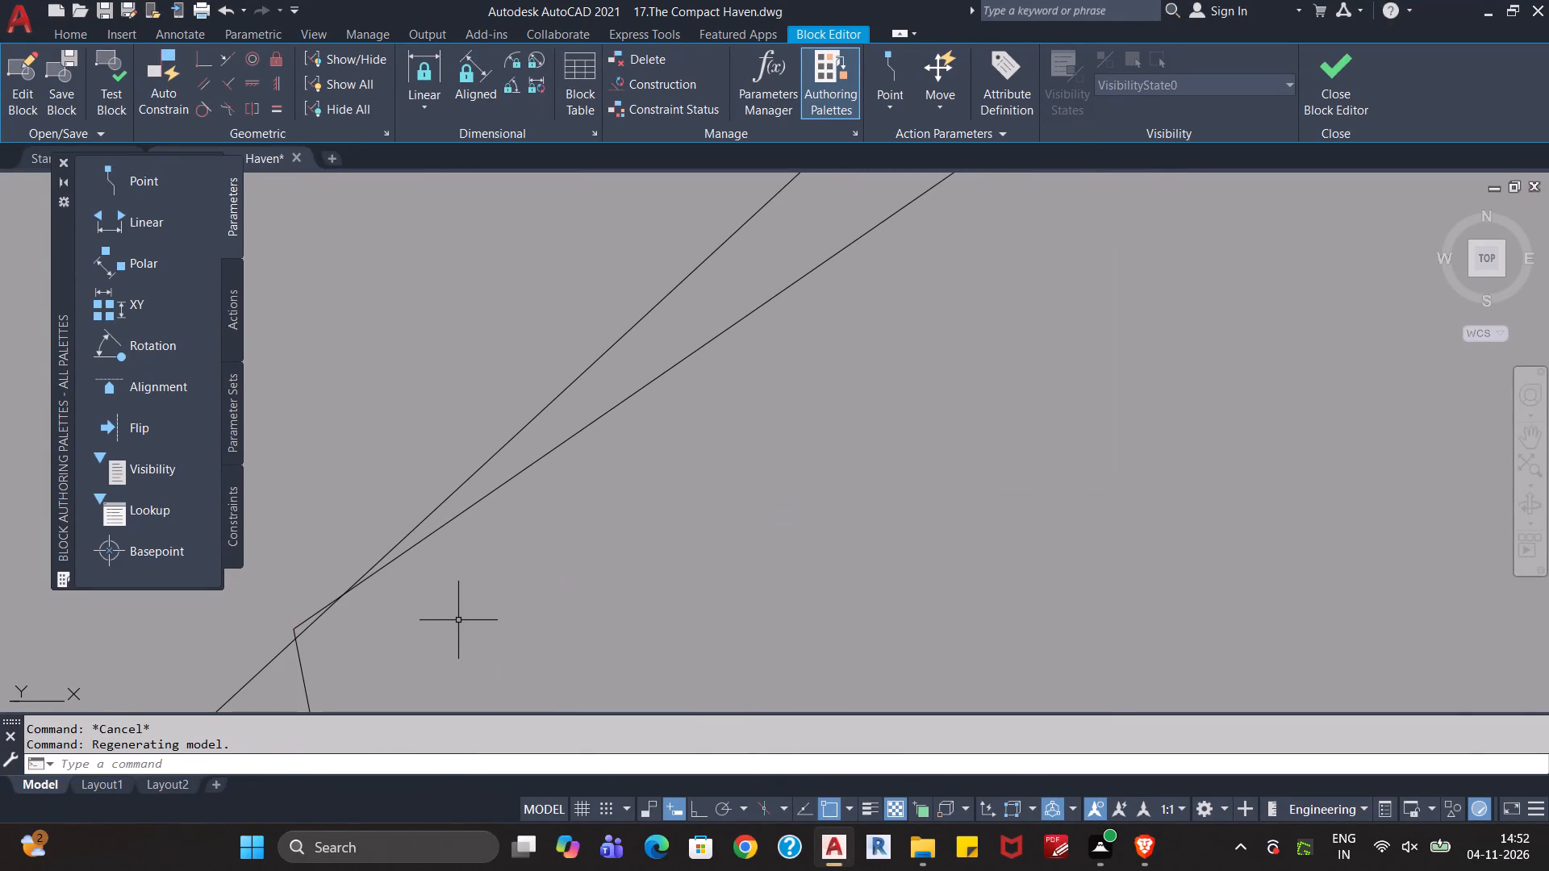
{"action": "type", "text": "tr"}
{"action": "key", "text": "Return"}
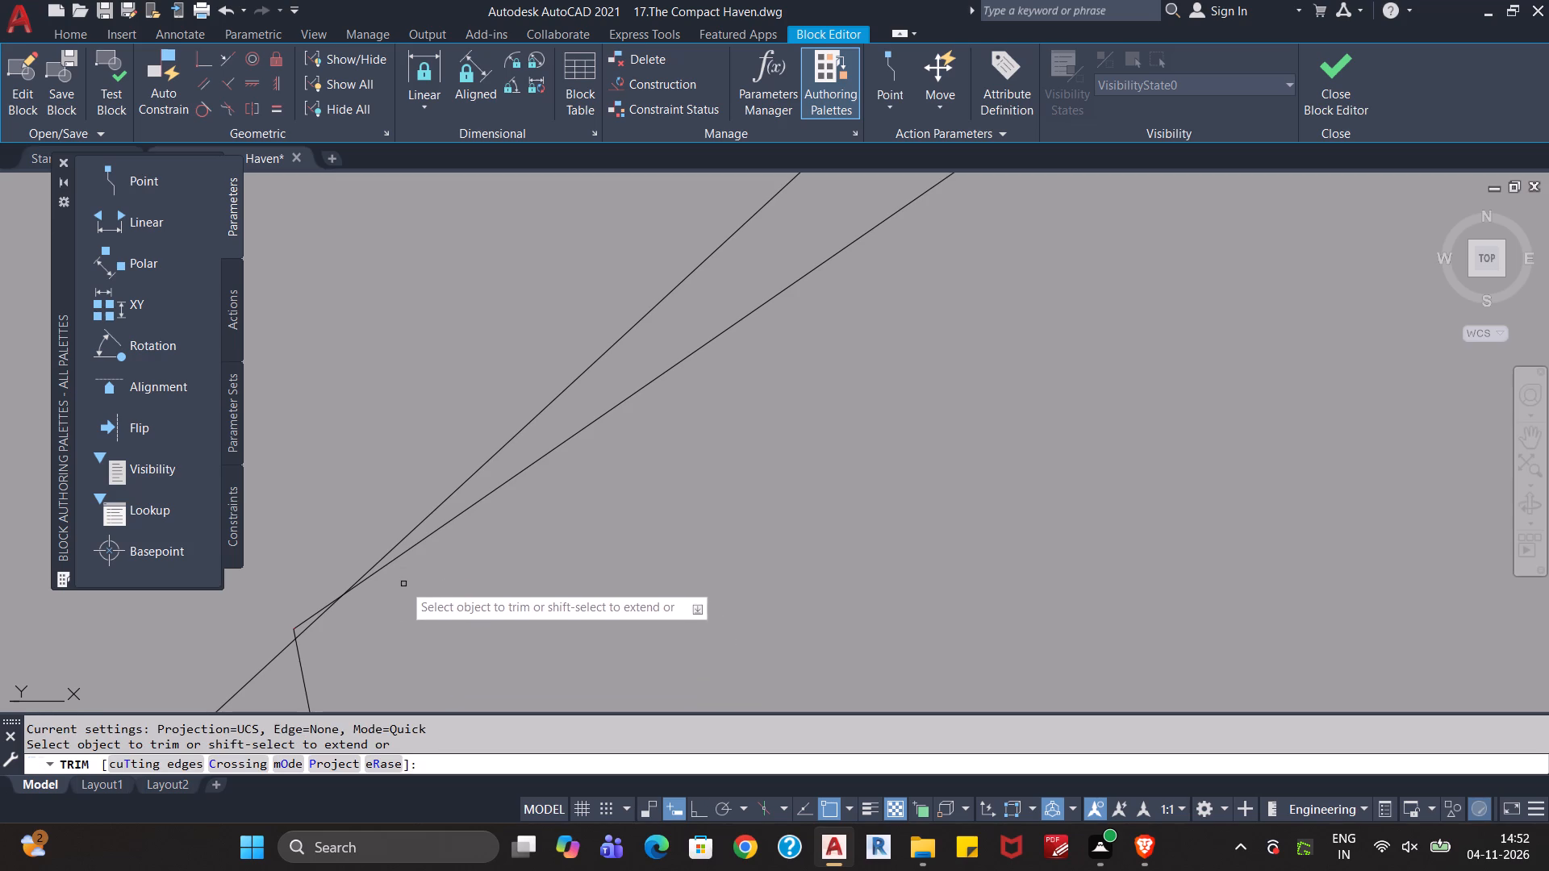
{"action": "left_click", "coordinate": [403, 539]}
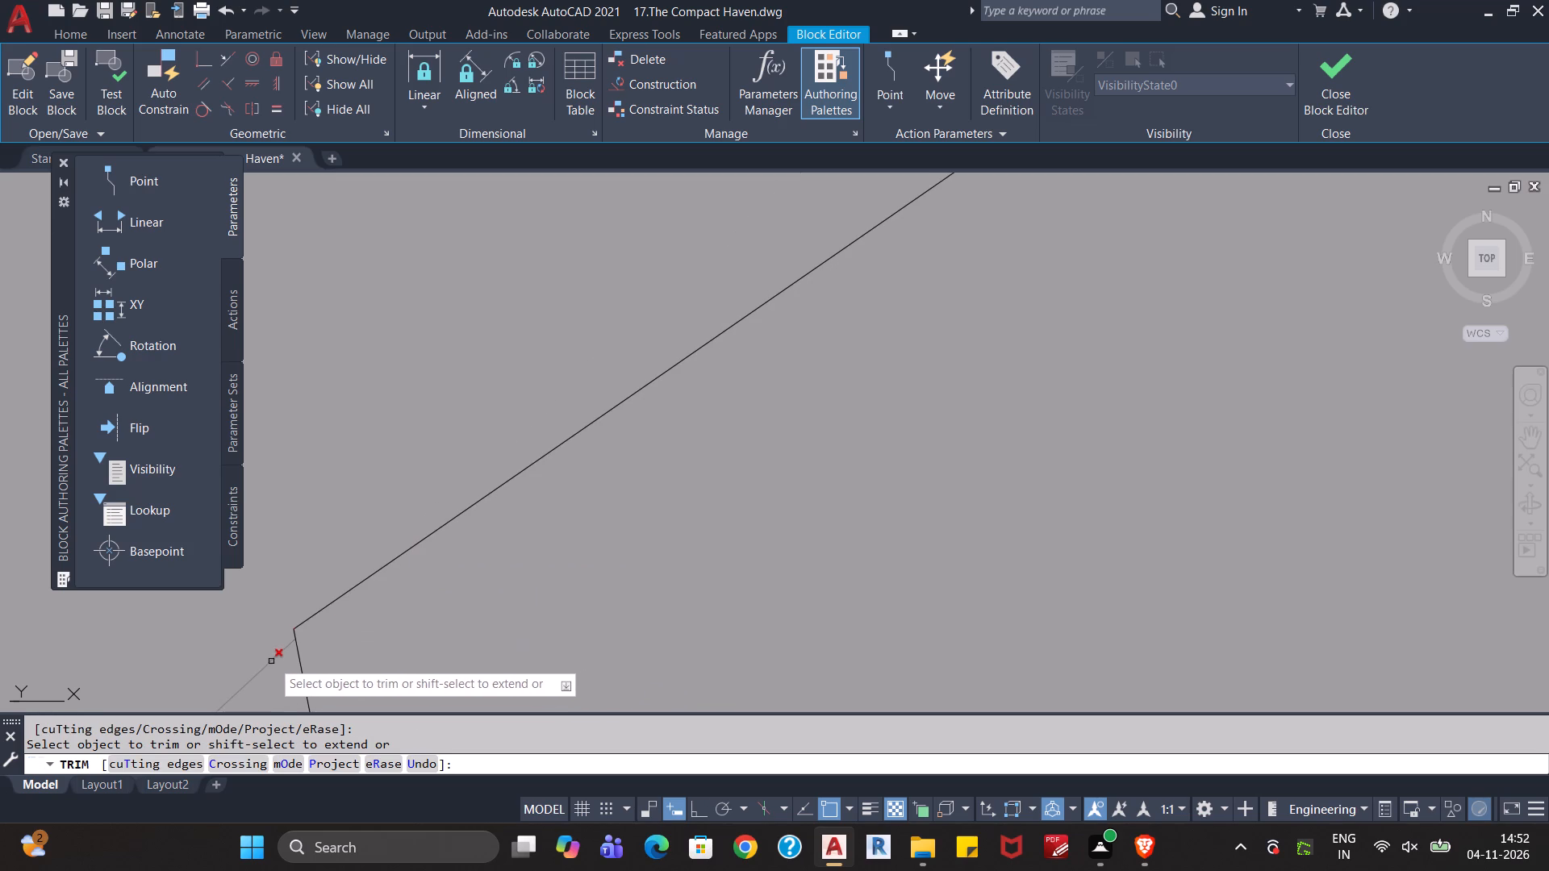
{"action": "scroll", "coordinate": [458, 644], "scroll_direction": "down", "scroll_amount": 12}
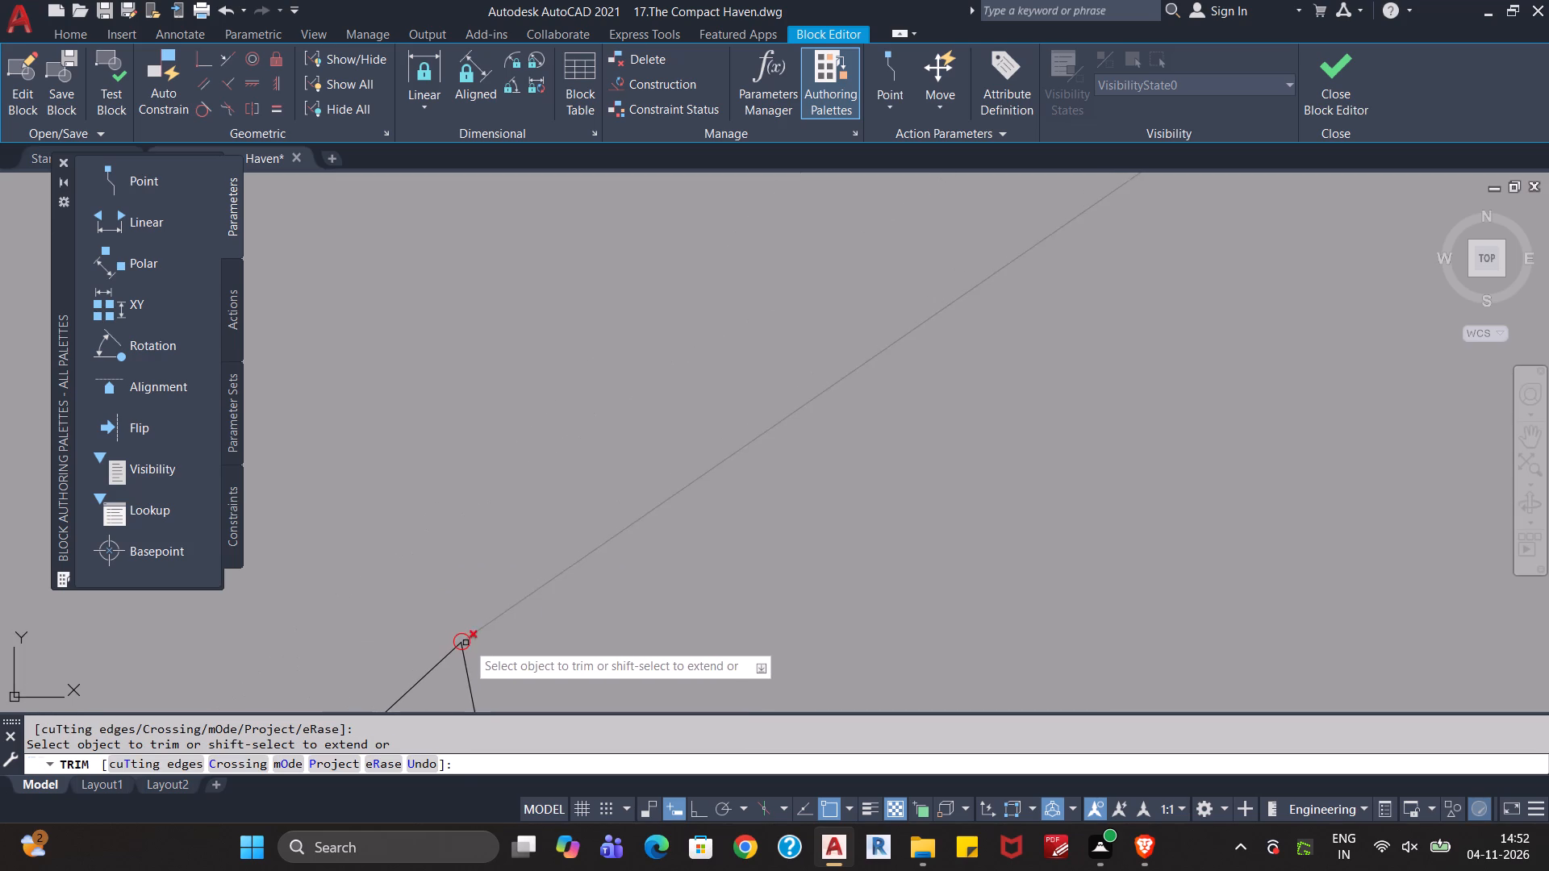
{"action": "key", "text": "Escape"}
Save the drawing.
{"action": "scroll", "coordinate": [602, 658], "scroll_direction": "down", "scroll_amount": 20}
{"action": "scroll", "coordinate": [602, 658], "scroll_direction": "down", "scroll_amount": 1}
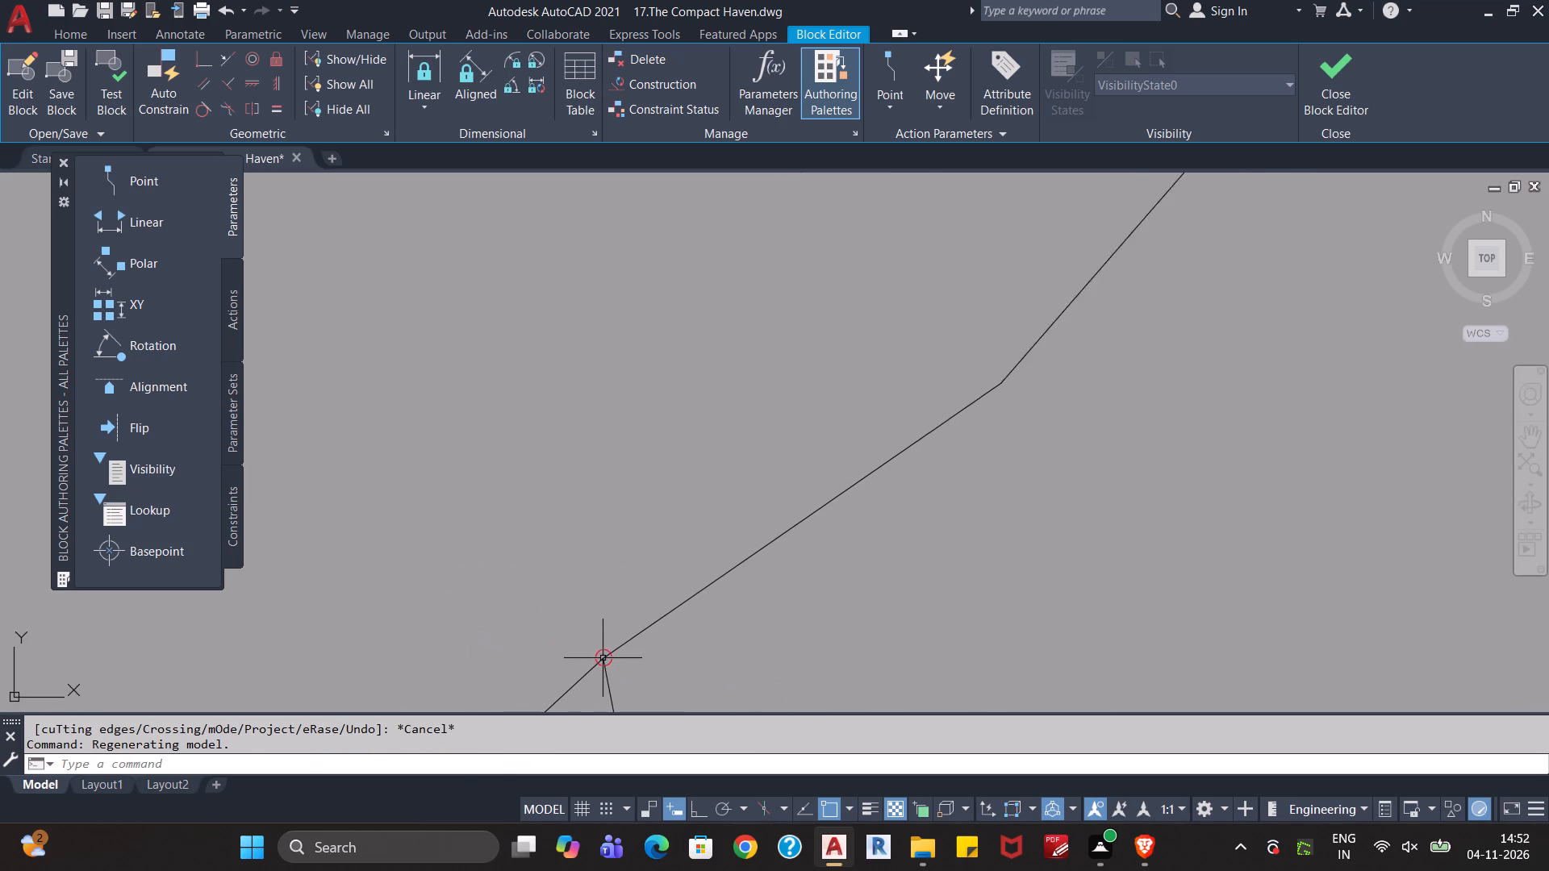
{"action": "scroll", "coordinate": [603, 658], "scroll_direction": "down", "scroll_amount": 12}
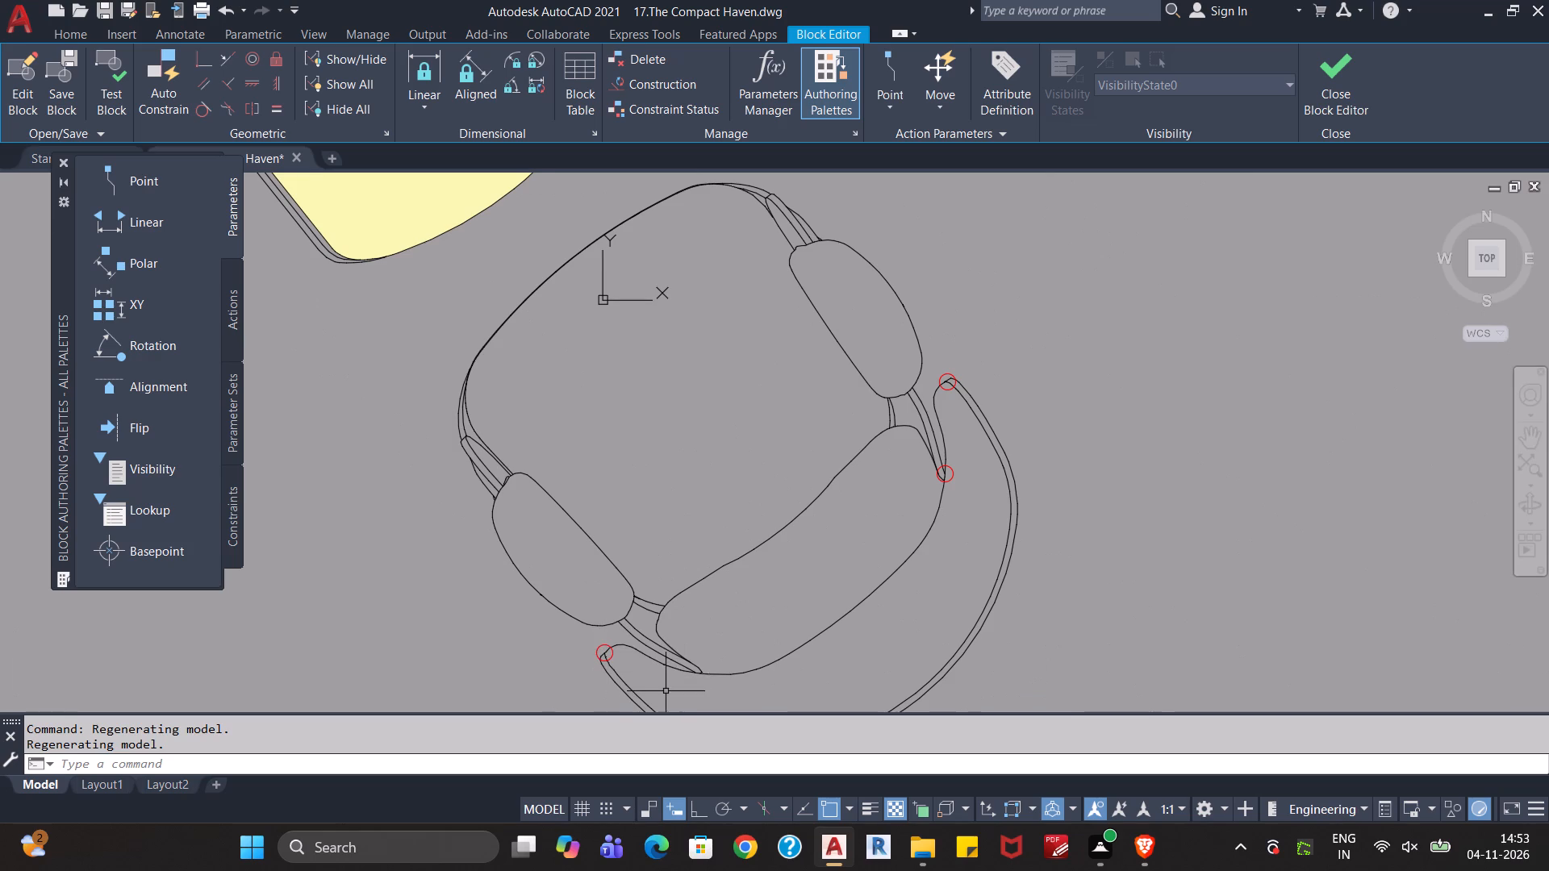
{"action": "middle_click_drag", "start_coordinate": [663, 689], "coordinate": [634, 652]}
{"action": "scroll", "coordinate": [628, 648], "scroll_direction": "up", "scroll_amount": 1}
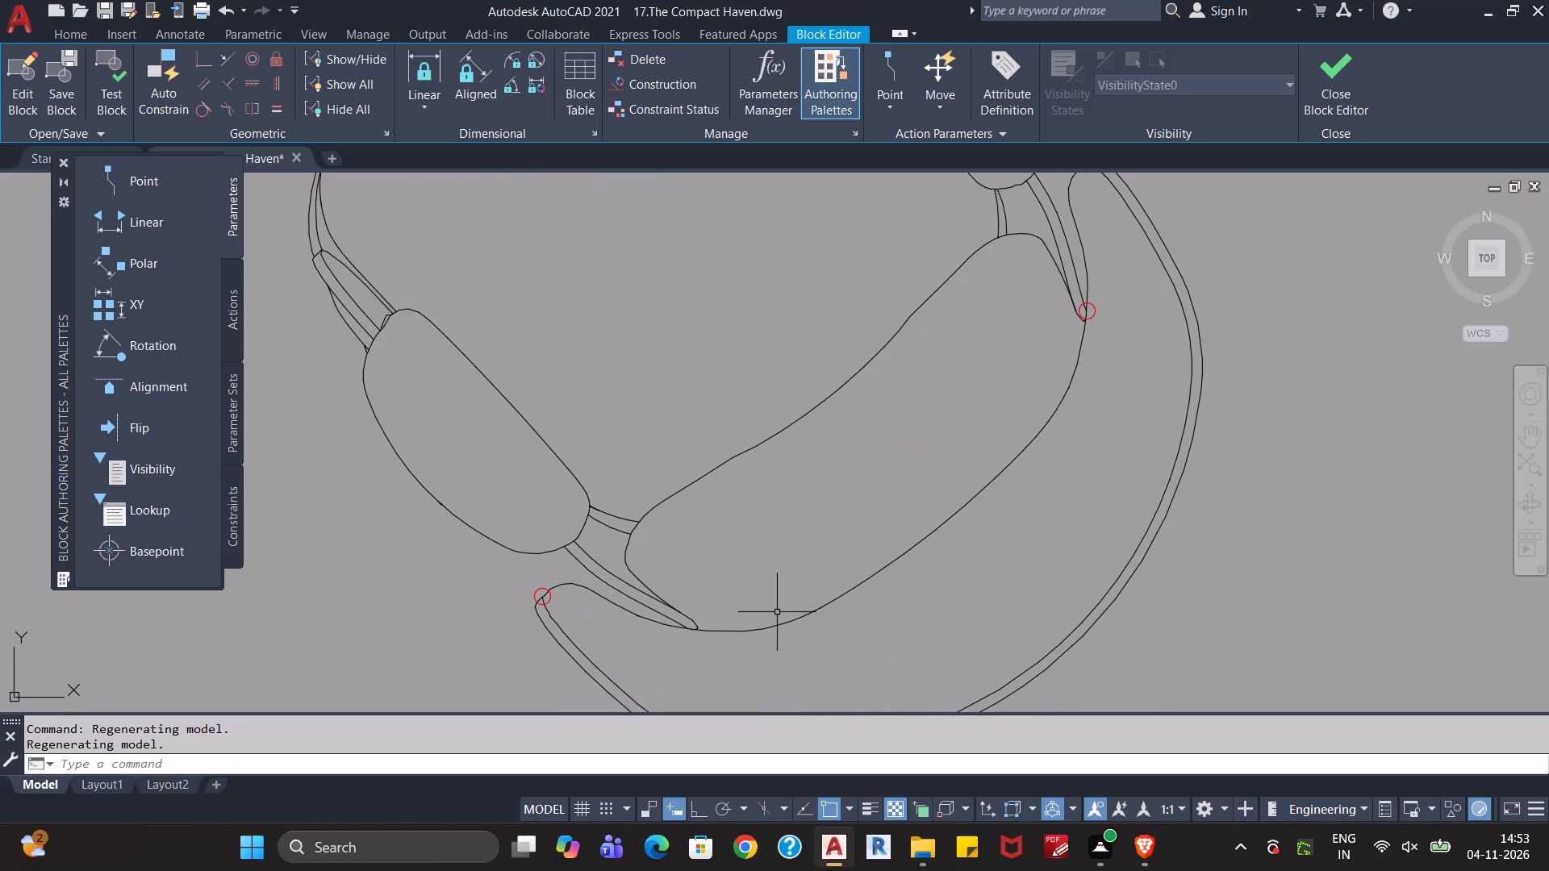
{"action": "key", "text": "ctrl+s"}
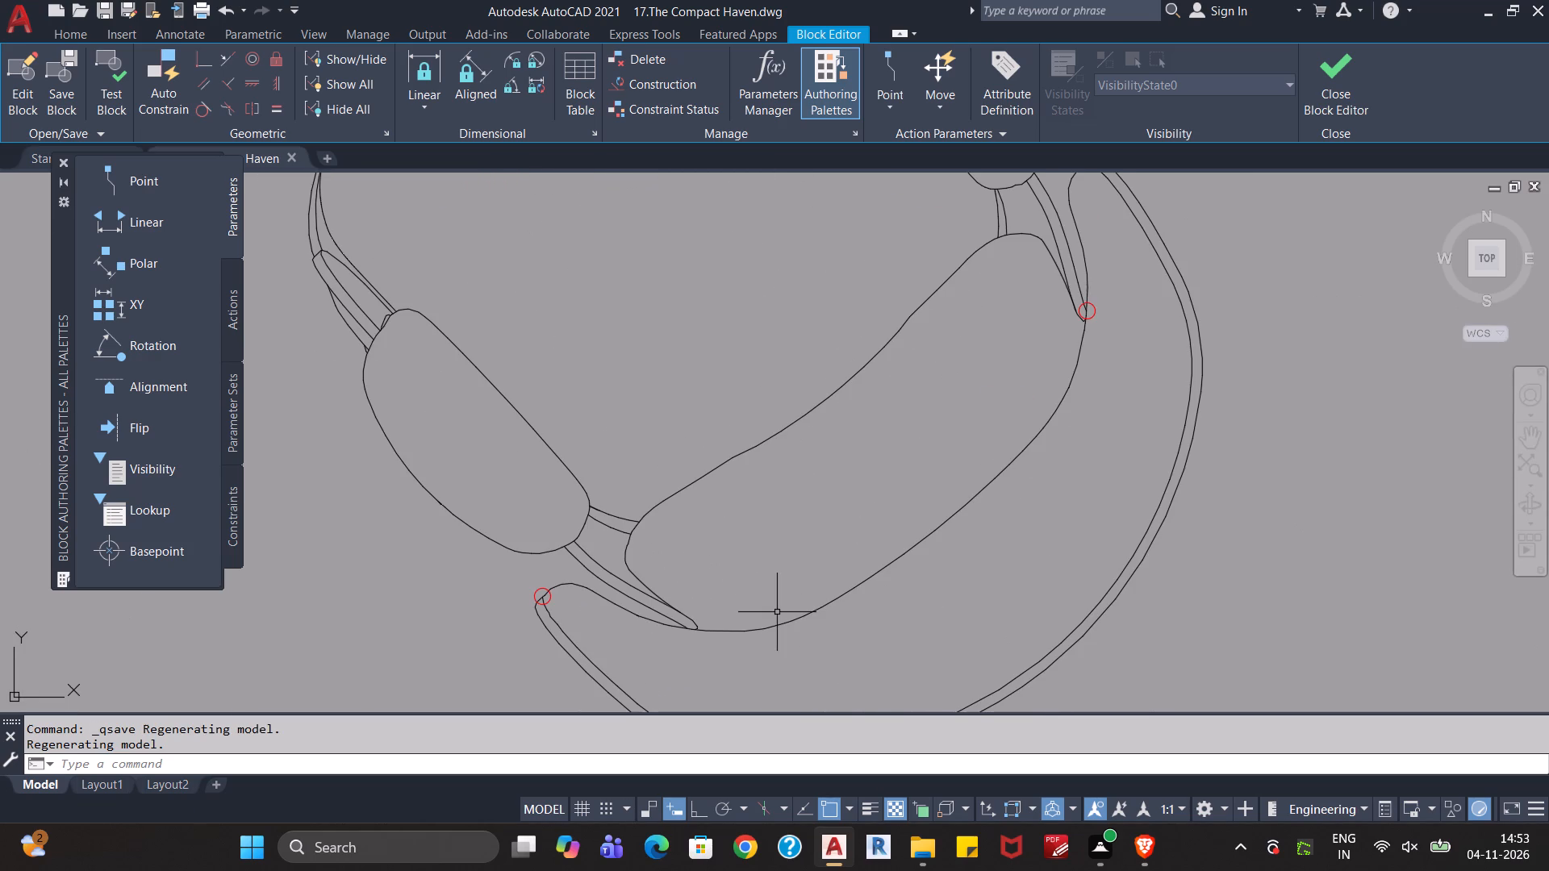
Redraw the display to clear the red gap markers.
{"action": "type", "text": "red"}
{"action": "key", "text": "Return"}
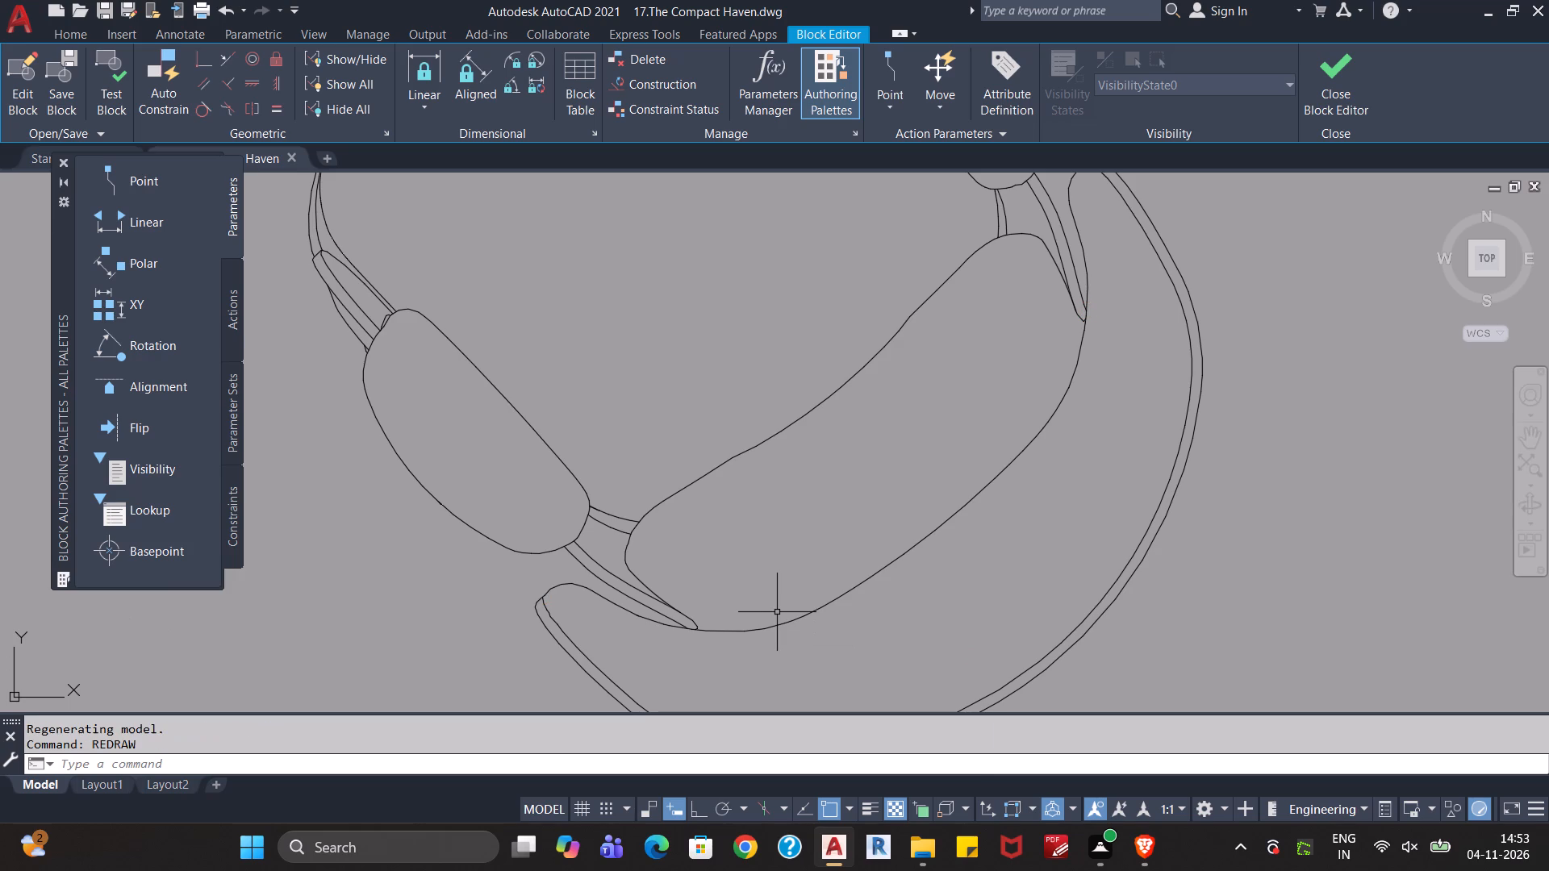
{"action": "key", "text": "Escape"}
Hatch the chair's backrest cushion with a solid fill in colour 248,246,176.
{"action": "scroll", "coordinate": [768, 584], "scroll_direction": "down", "scroll_amount": 2}
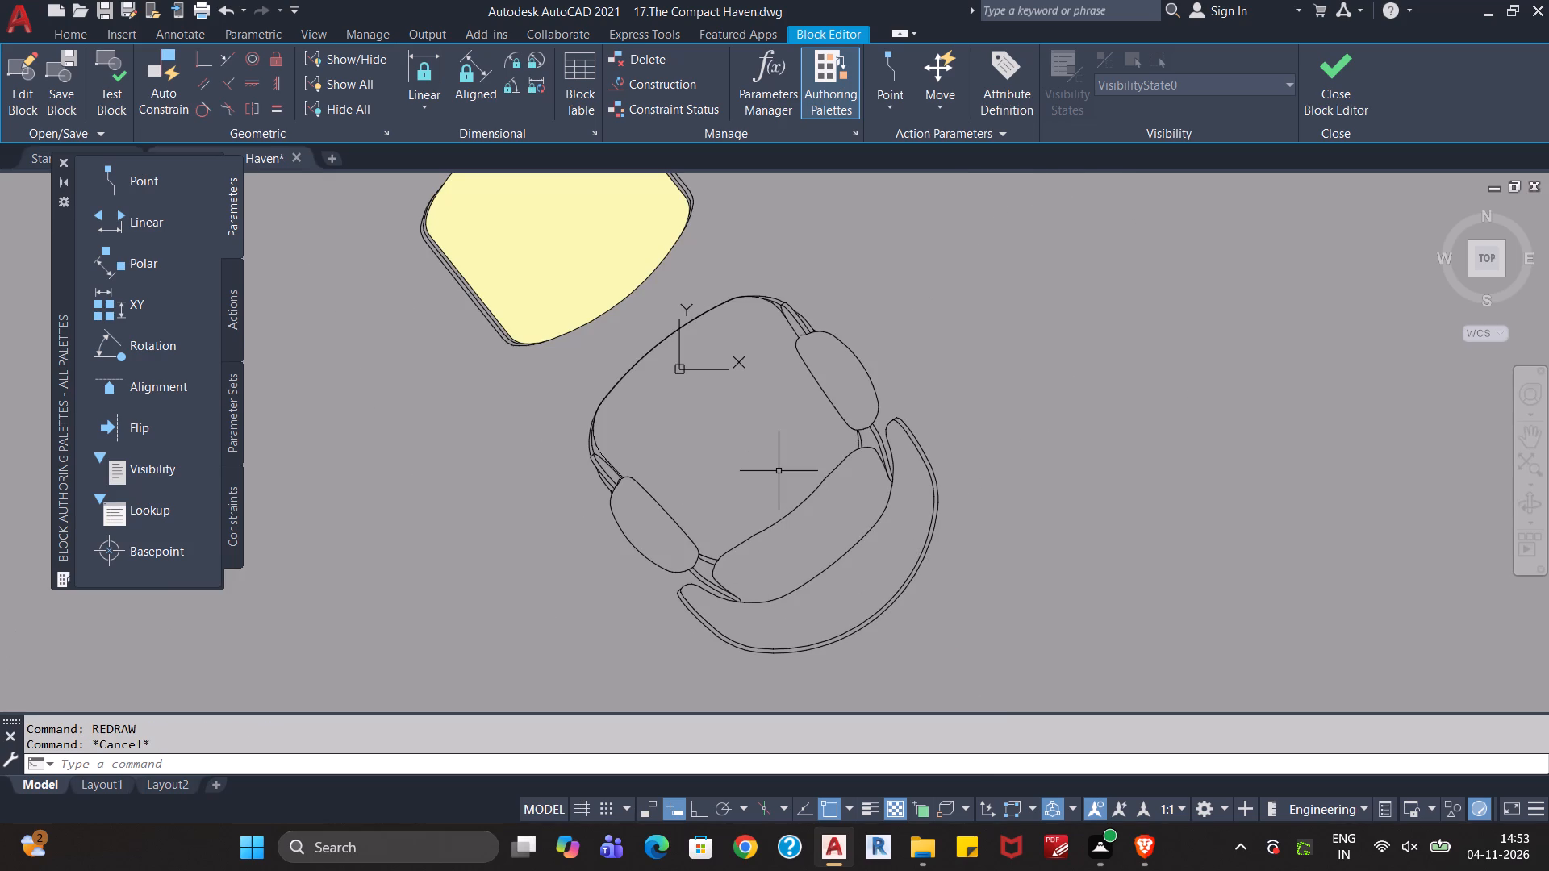
{"action": "type", "text": "ha"}
{"action": "key", "text": "Return"}
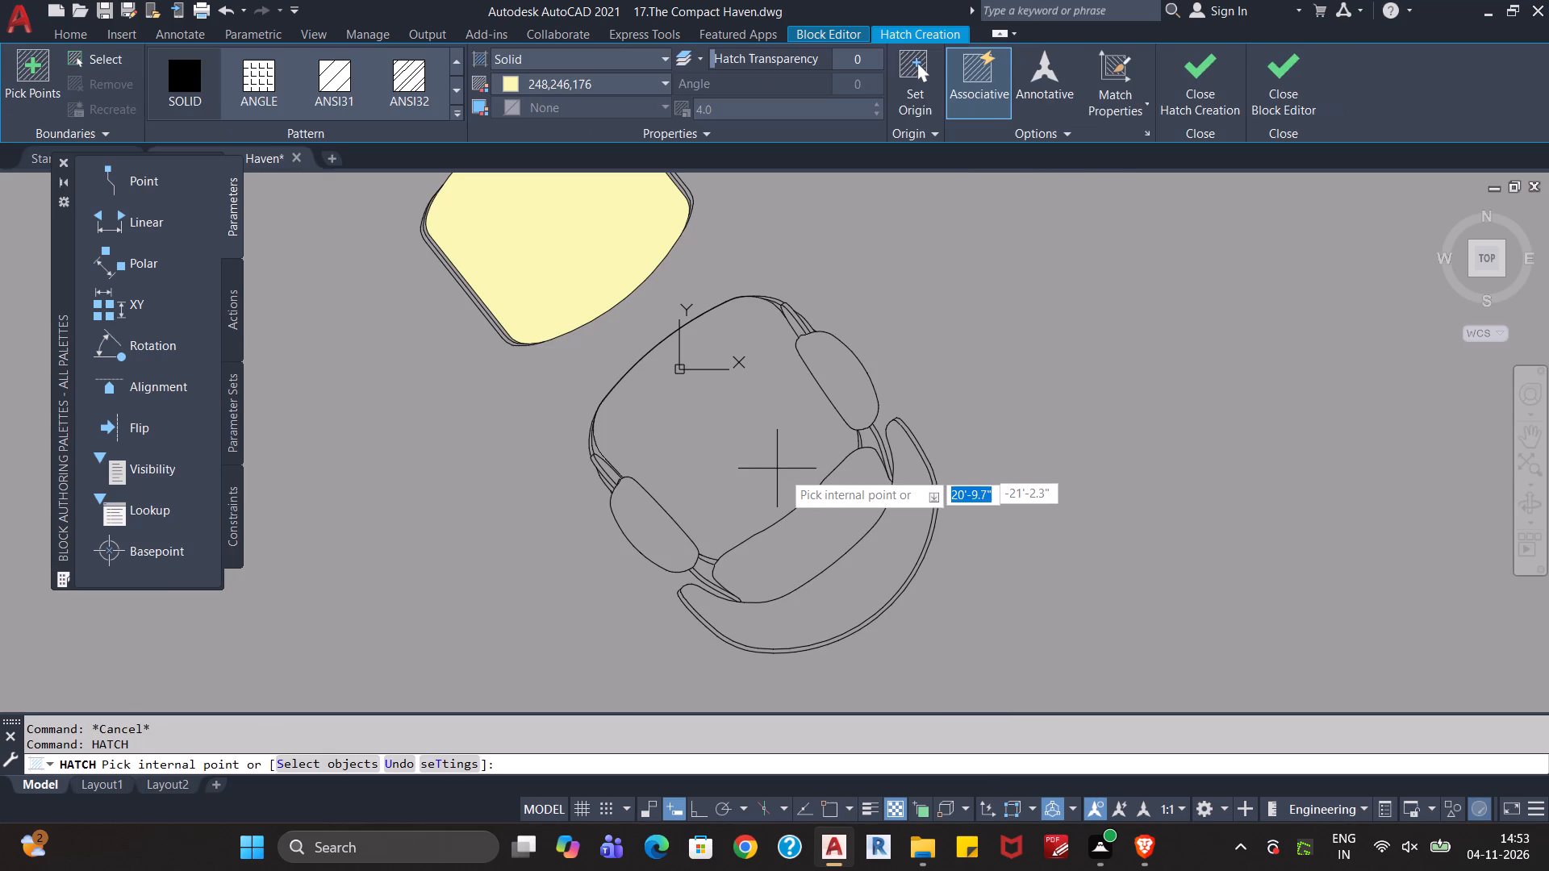
{"action": "left_click", "coordinate": [813, 529]}
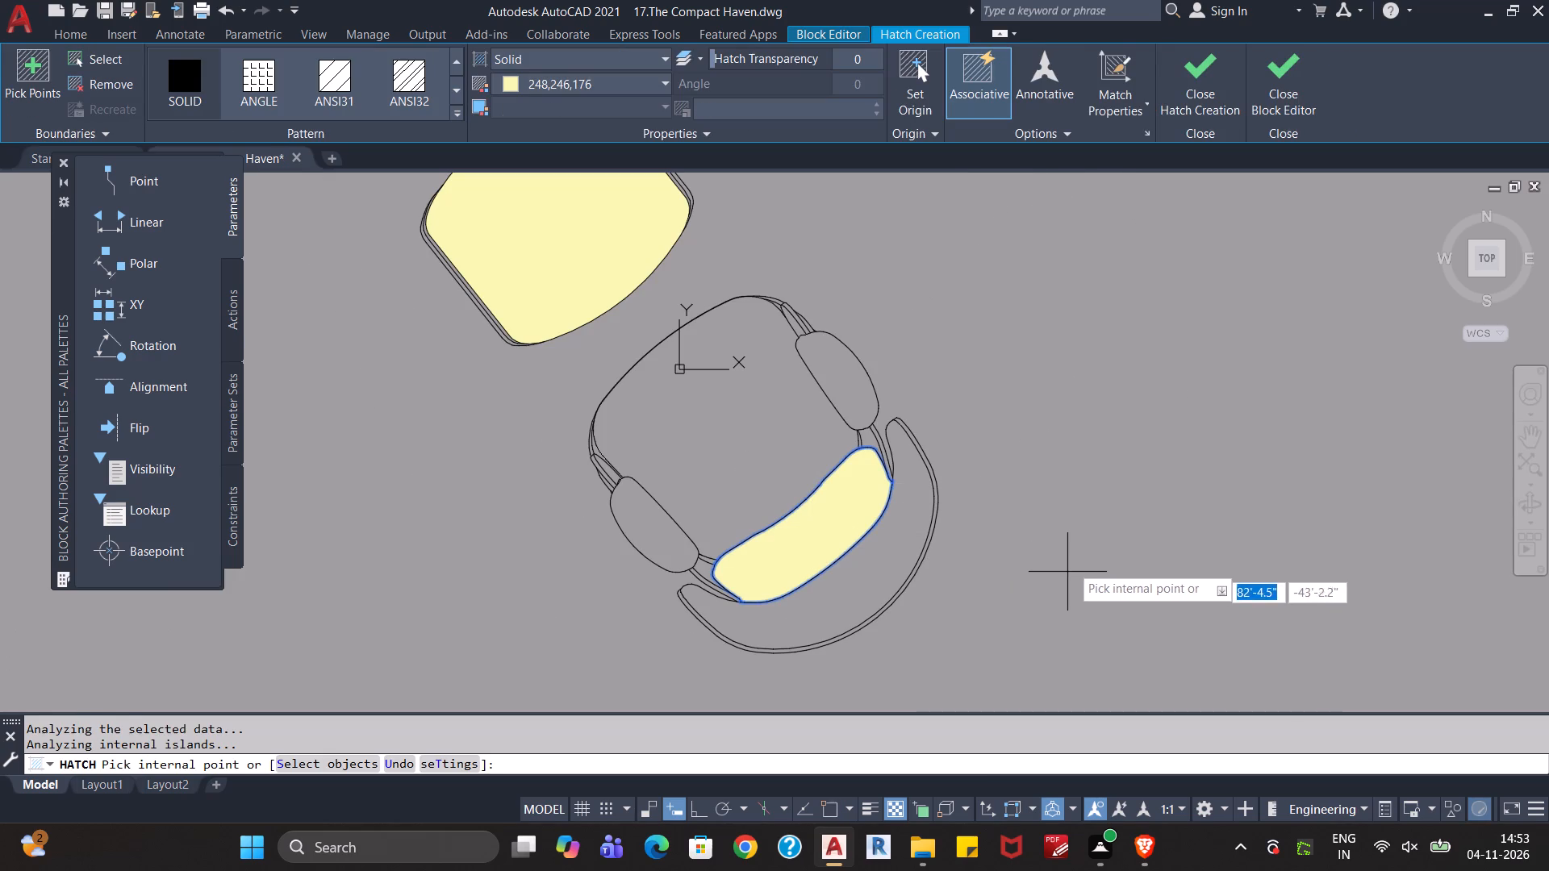
{"action": "key", "text": "Escape"}
{"action": "key", "text": "Escape"}
{"action": "key", "text": "Escape"}
{"action": "scroll", "coordinate": [1080, 535], "scroll_direction": "down", "scroll_amount": 1}
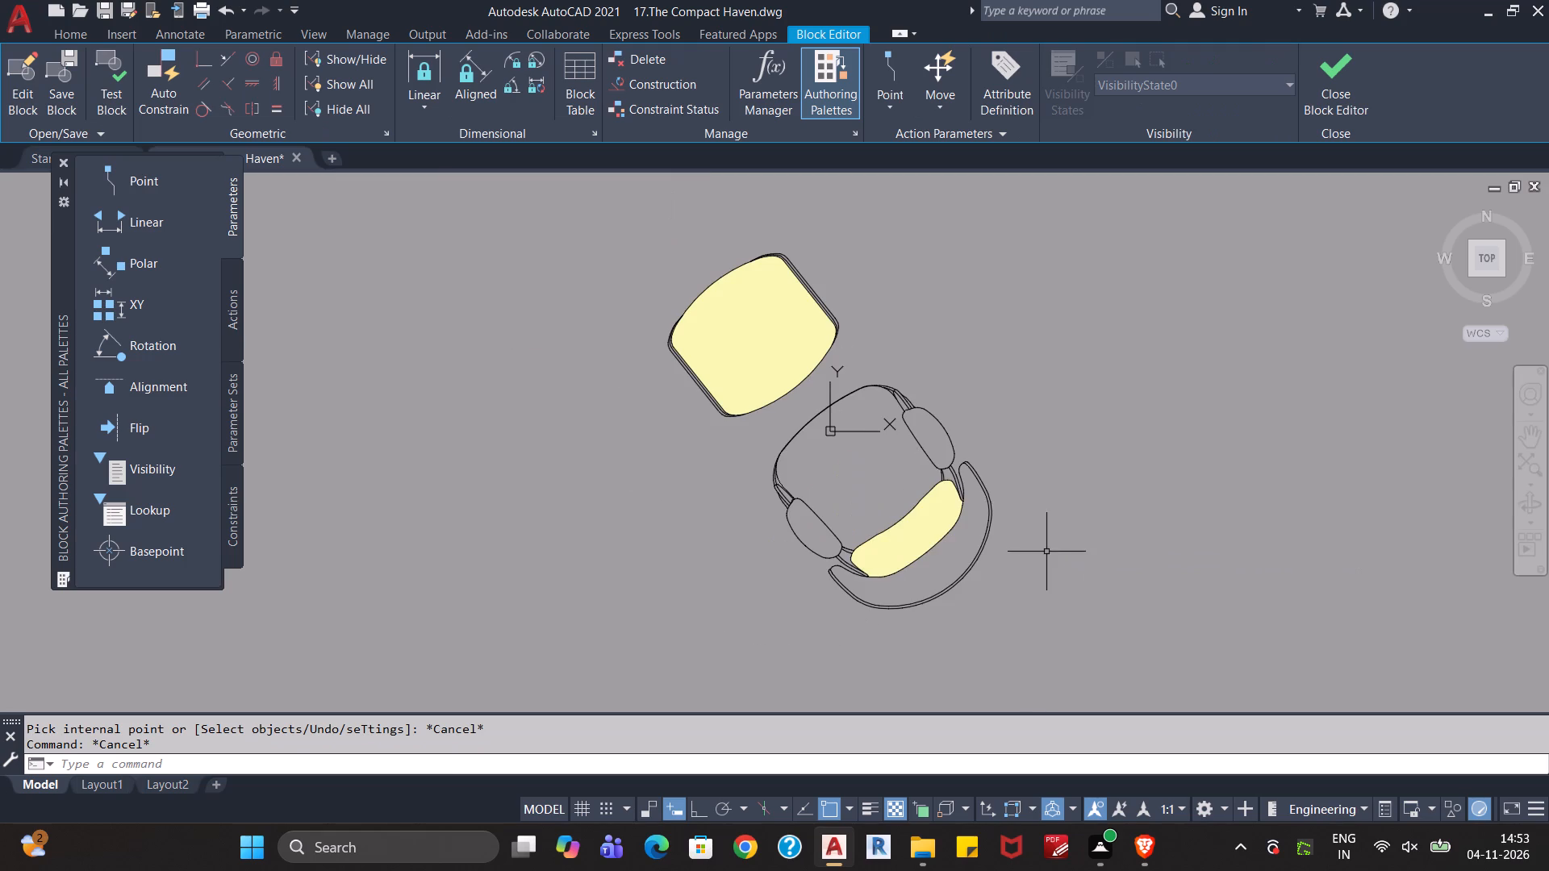
{"action": "middle_click_drag", "start_coordinate": [1046, 552], "coordinate": [1048, 581]}
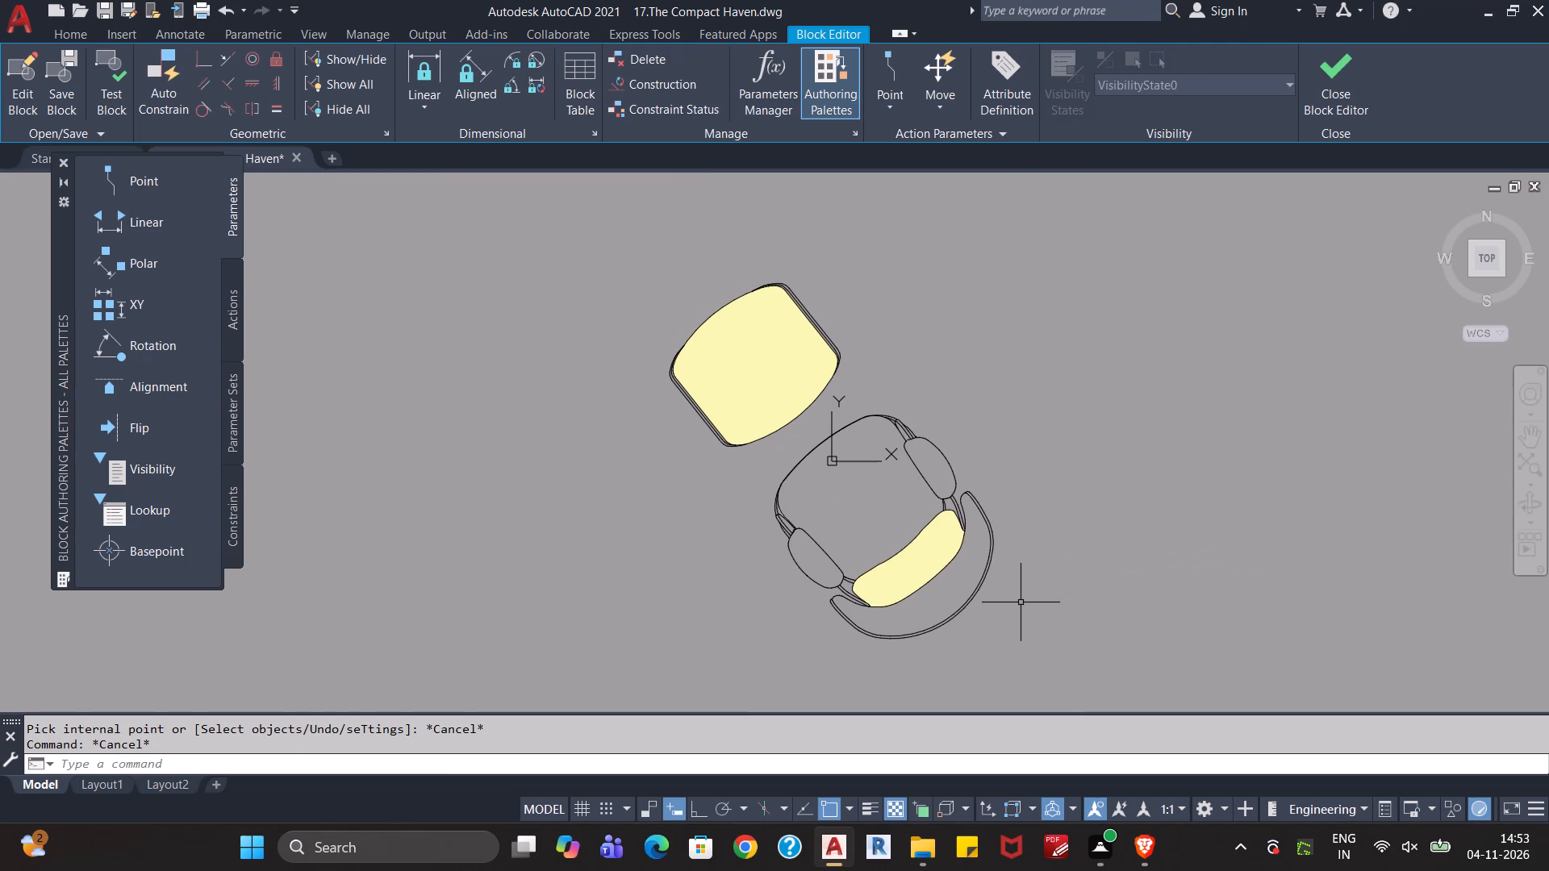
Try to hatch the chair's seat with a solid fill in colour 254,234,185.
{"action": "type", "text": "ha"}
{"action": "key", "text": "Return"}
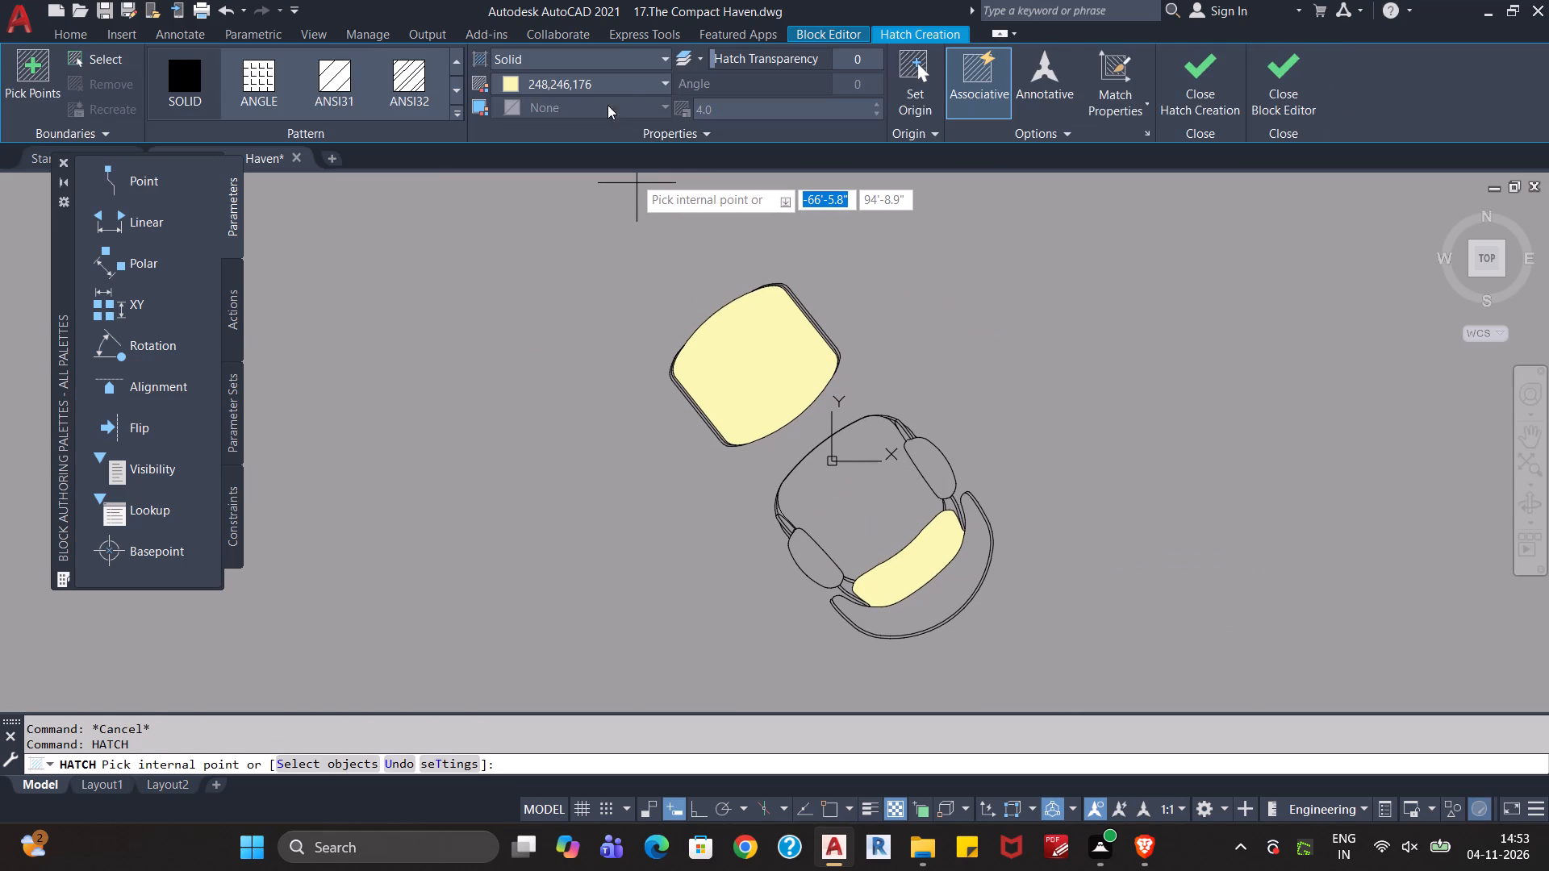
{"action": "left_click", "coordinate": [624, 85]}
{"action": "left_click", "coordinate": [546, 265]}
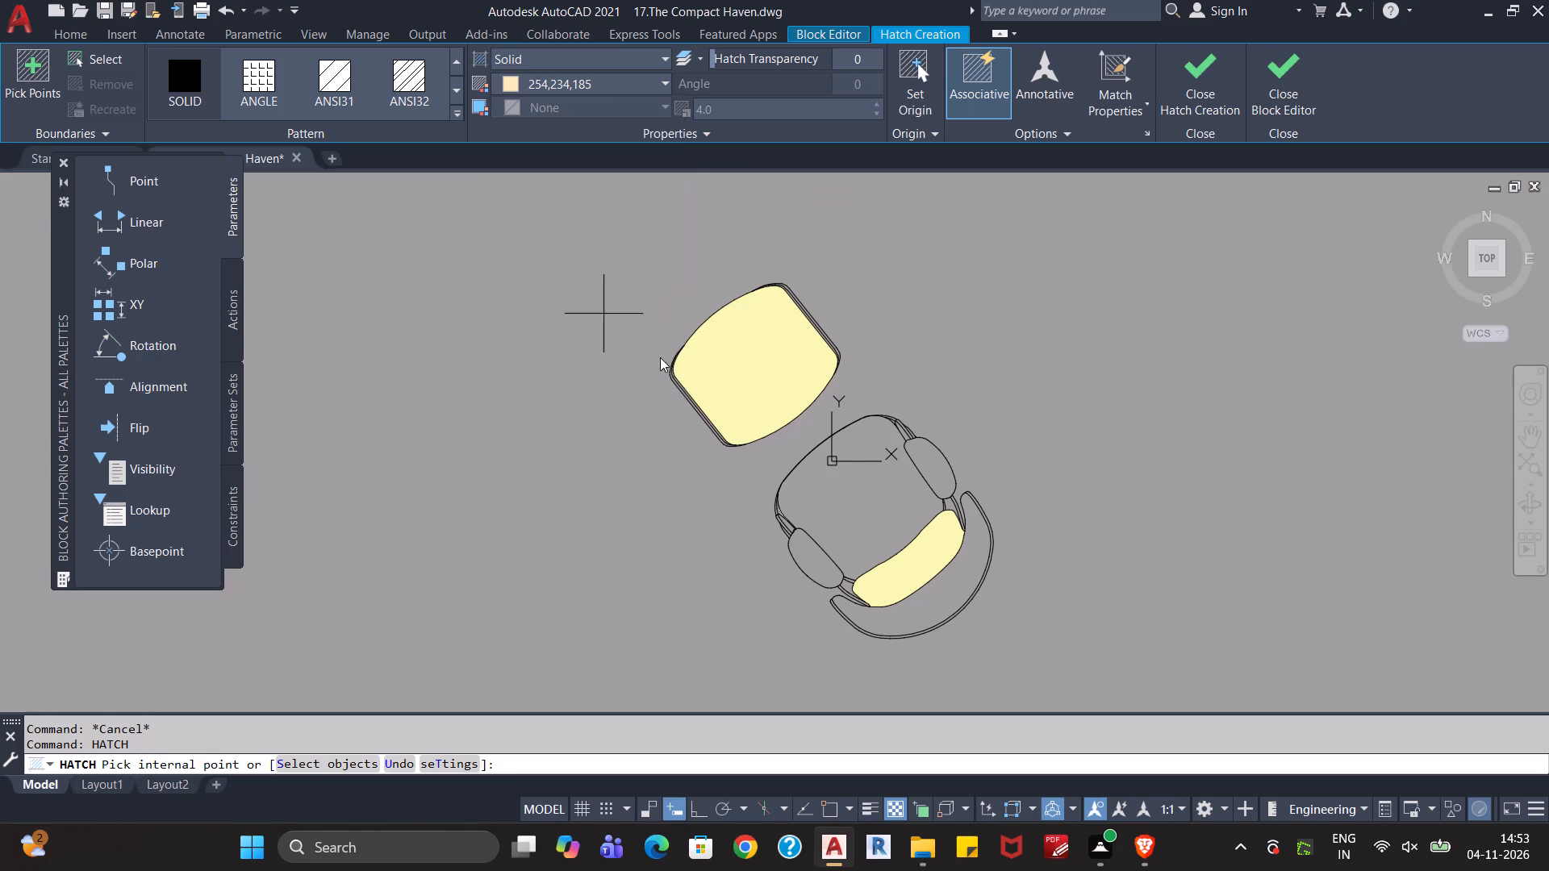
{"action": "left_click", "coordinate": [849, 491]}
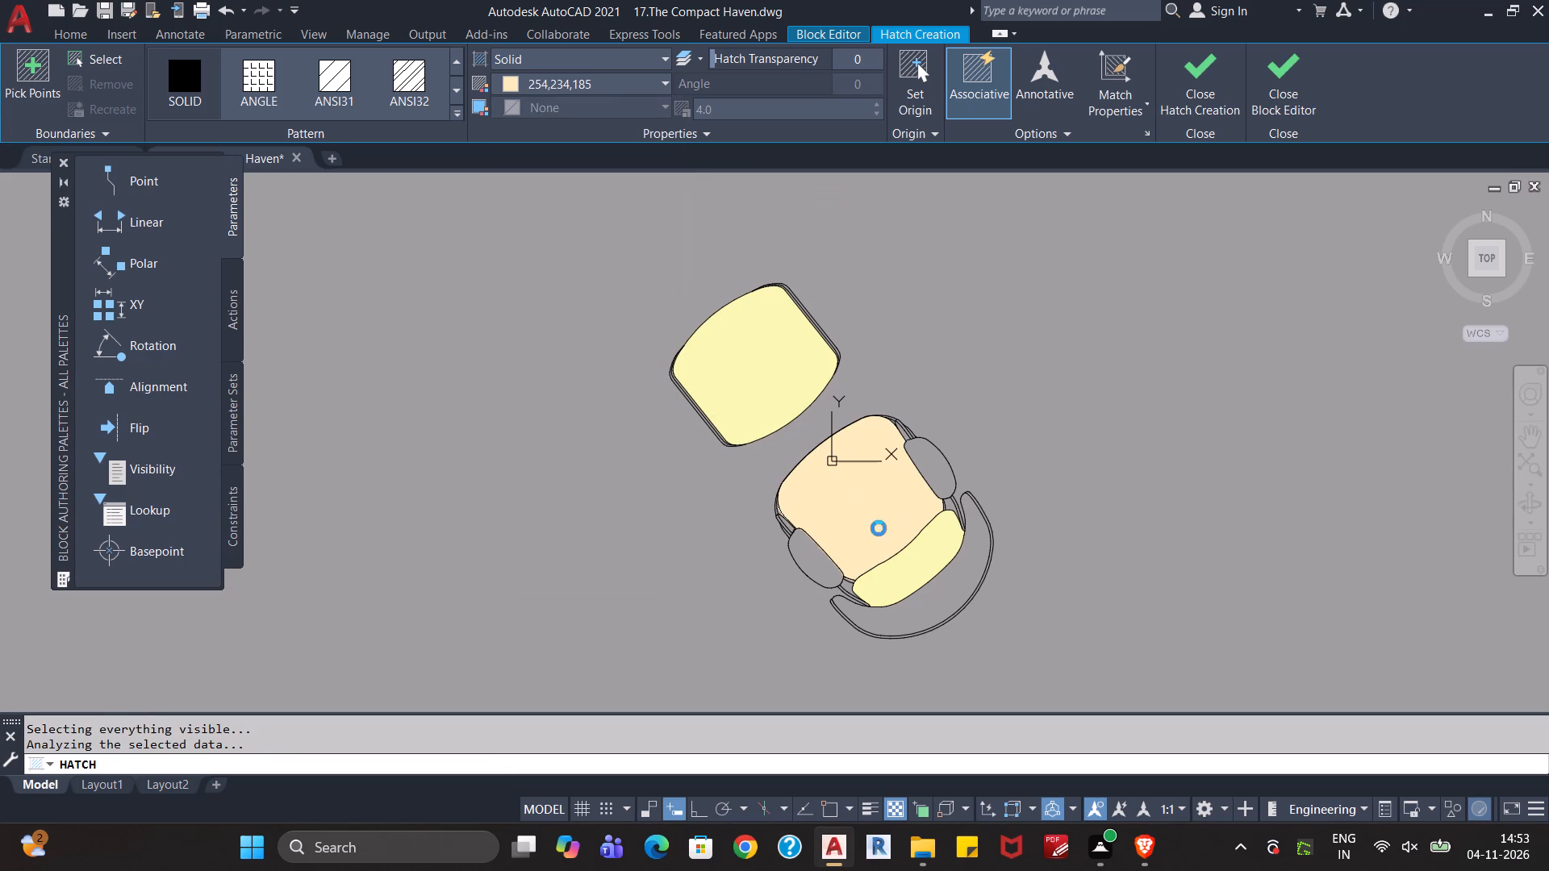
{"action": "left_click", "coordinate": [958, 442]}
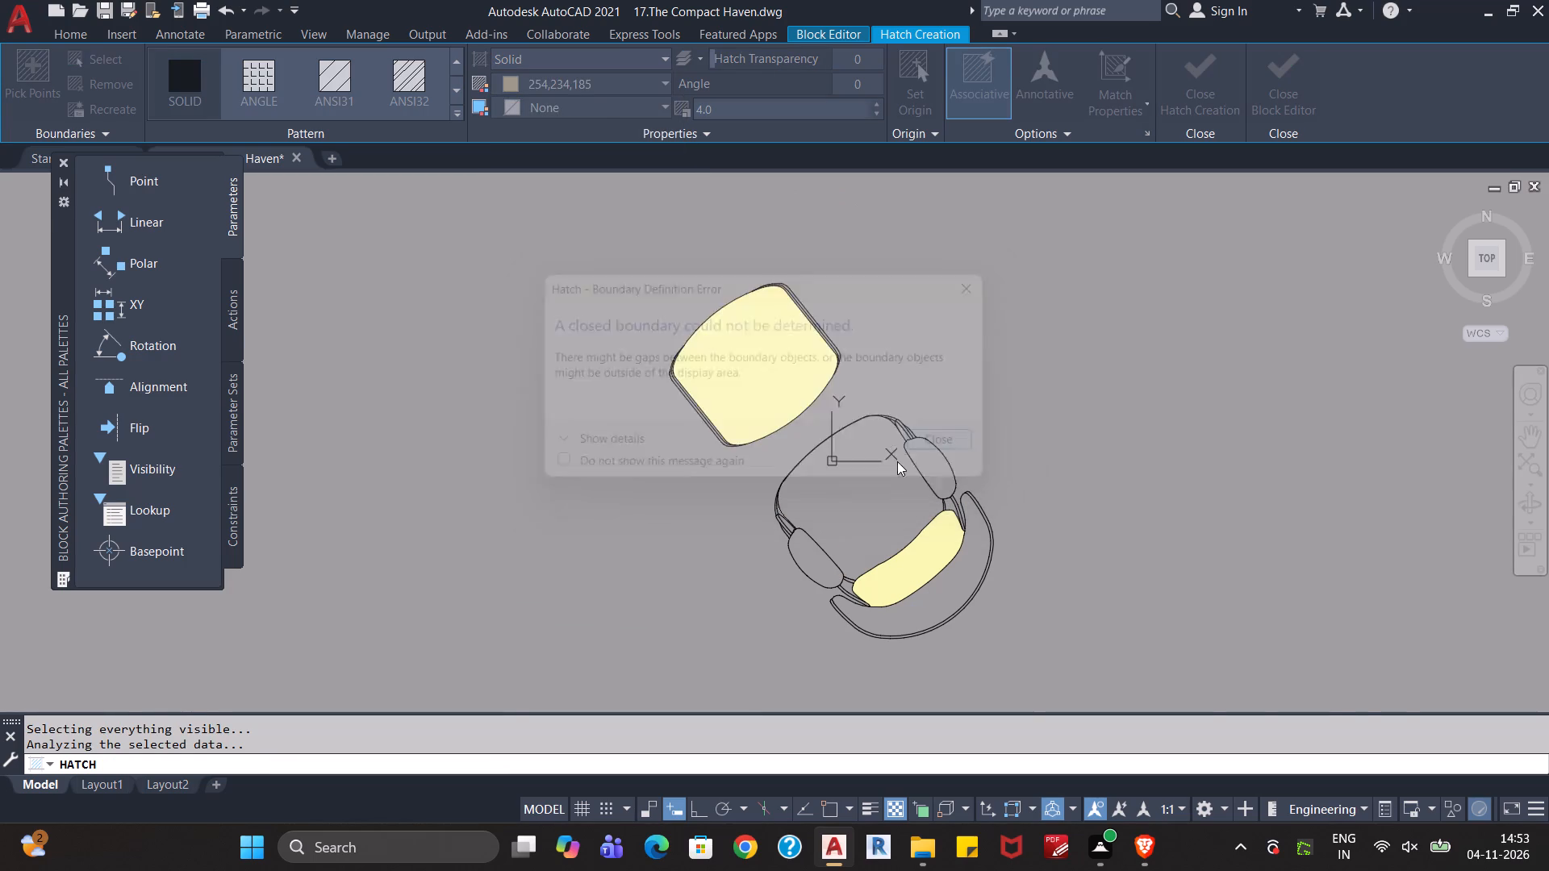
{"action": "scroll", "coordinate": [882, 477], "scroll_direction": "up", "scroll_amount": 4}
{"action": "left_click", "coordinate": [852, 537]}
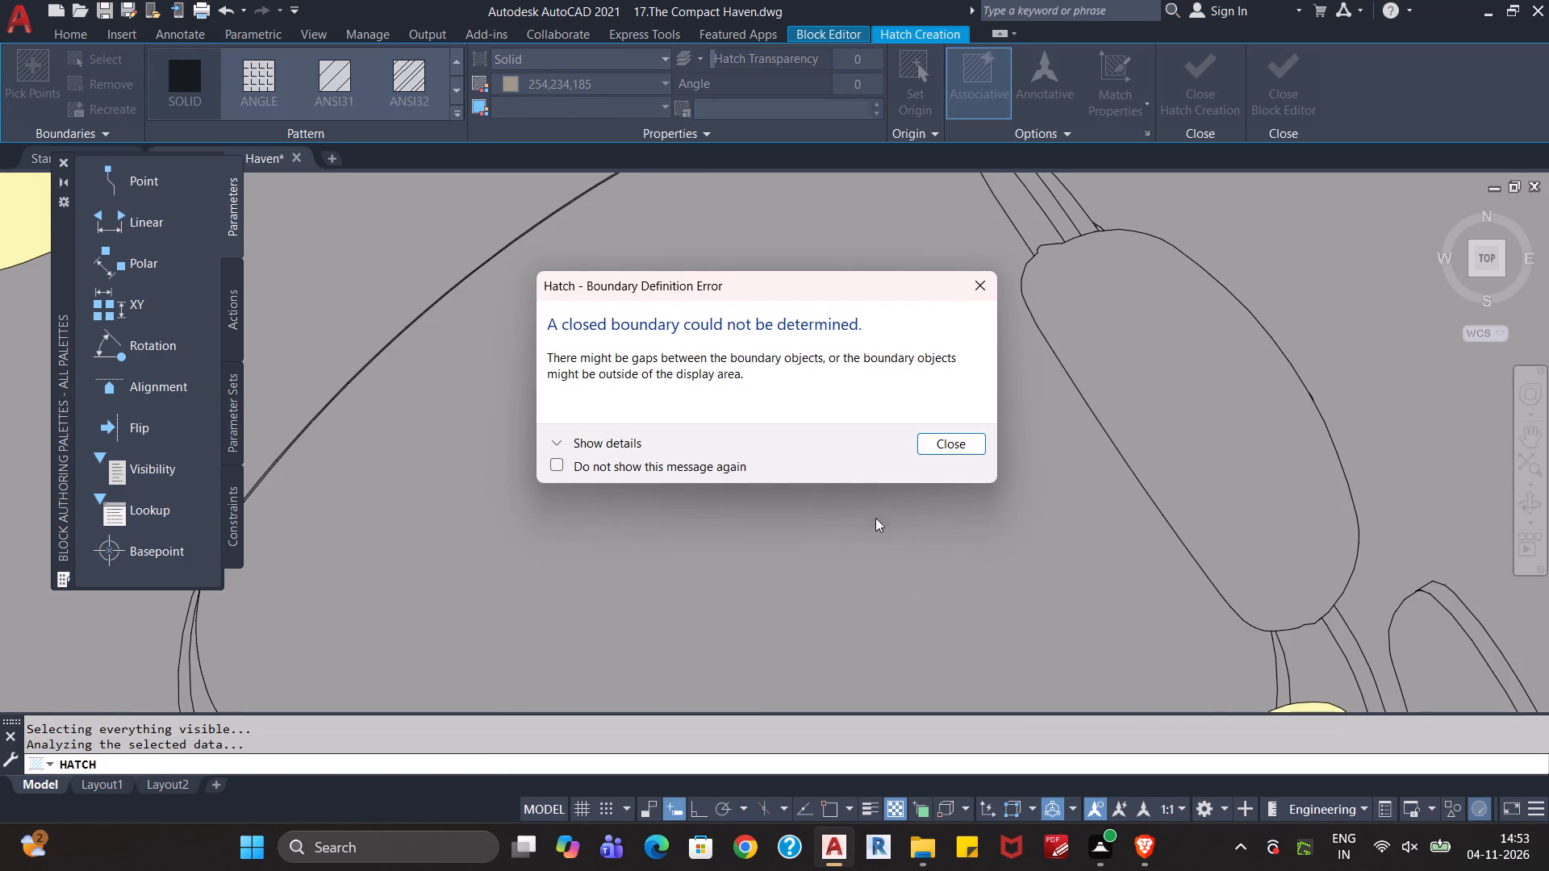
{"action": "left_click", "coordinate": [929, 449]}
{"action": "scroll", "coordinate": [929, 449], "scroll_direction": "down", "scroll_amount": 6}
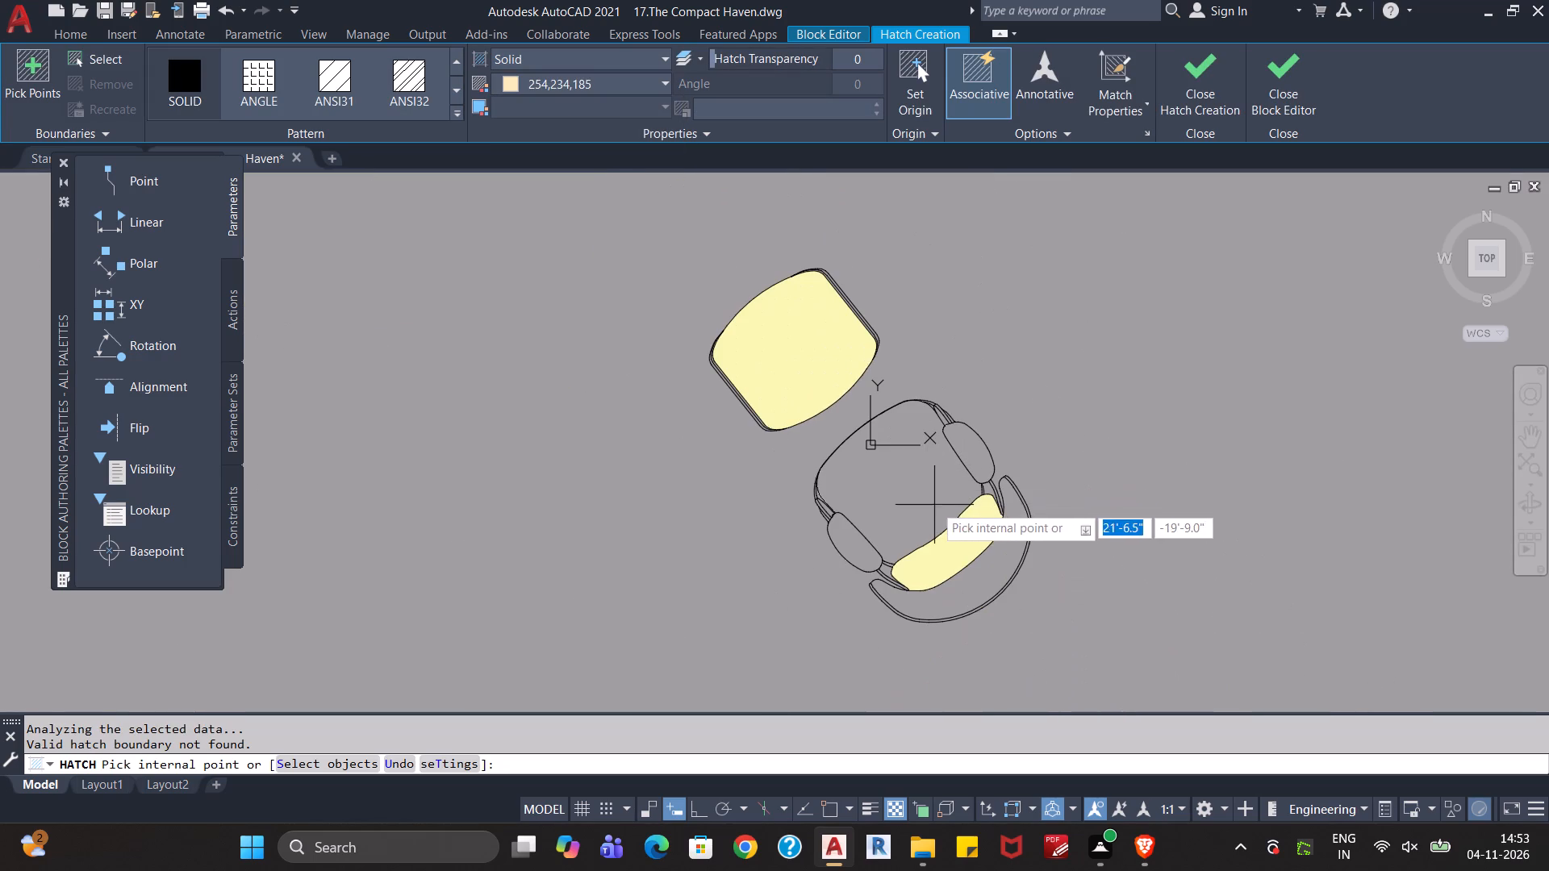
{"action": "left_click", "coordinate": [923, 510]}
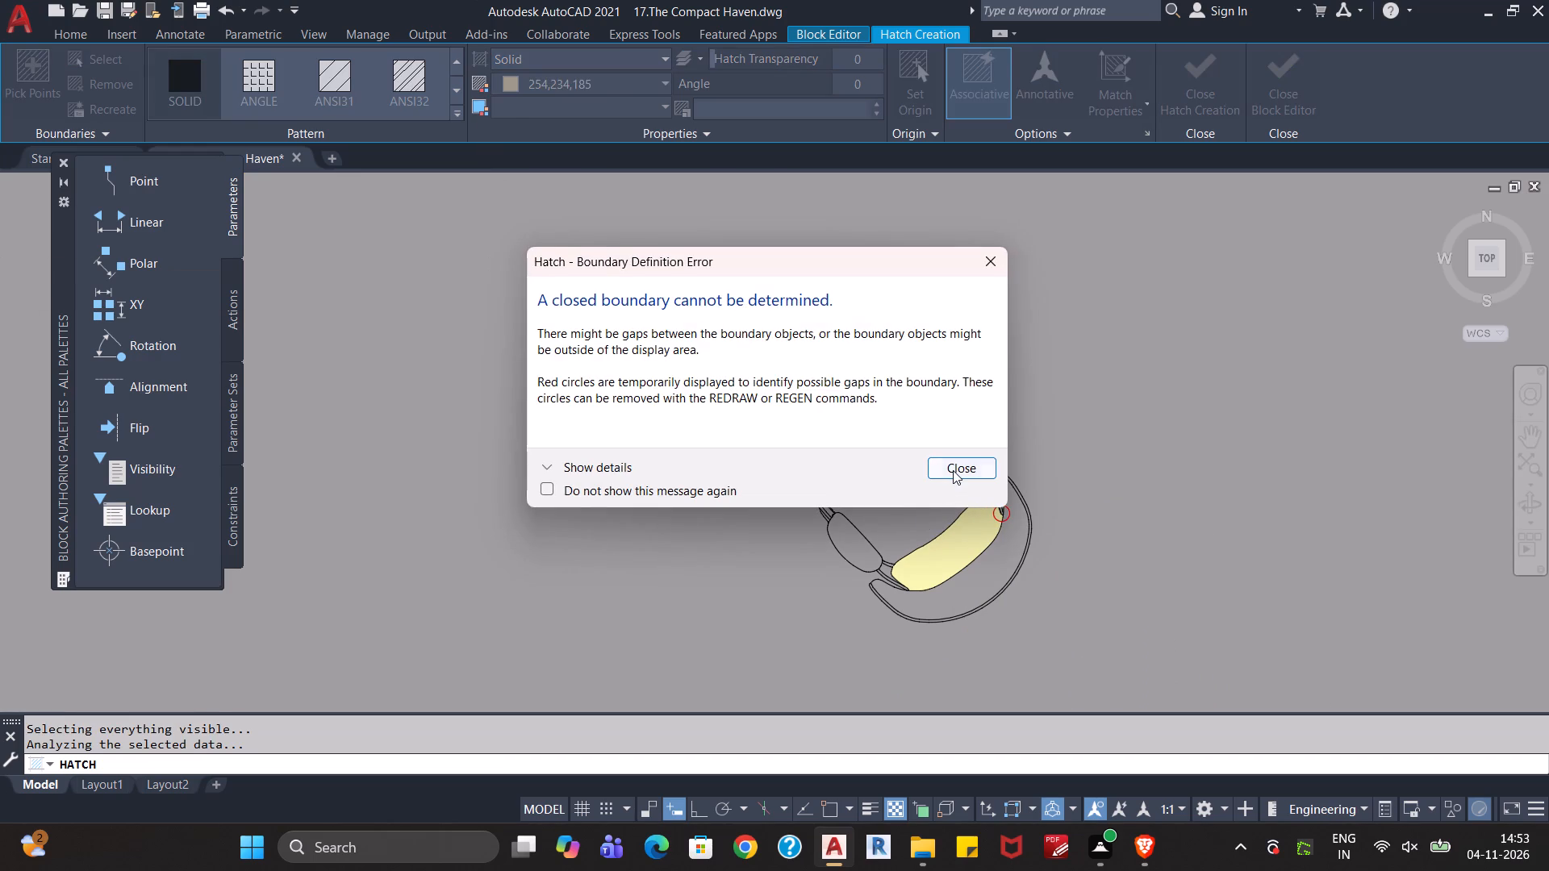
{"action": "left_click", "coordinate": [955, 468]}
Examine the marked boundary gaps and the outline polylines where the right armrest pad meets its support near the backrest.
{"action": "scroll", "coordinate": [992, 477], "scroll_direction": "up", "scroll_amount": 5}
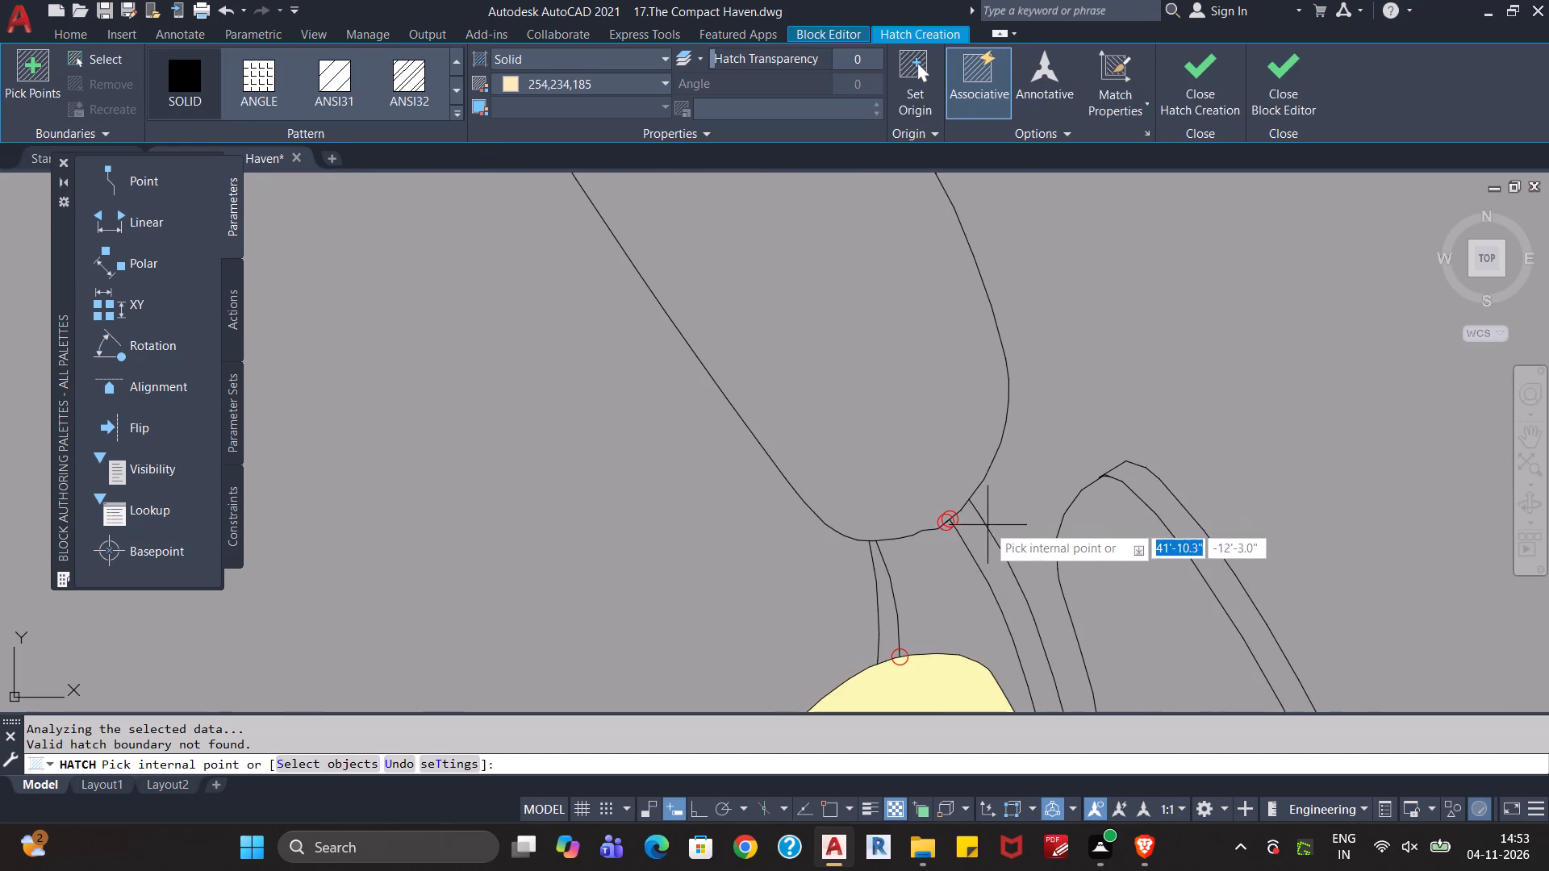
{"action": "scroll", "coordinate": [965, 536], "scroll_direction": "up", "scroll_amount": 5}
{"action": "scroll", "coordinate": [805, 433], "scroll_direction": "up", "scroll_amount": 4}
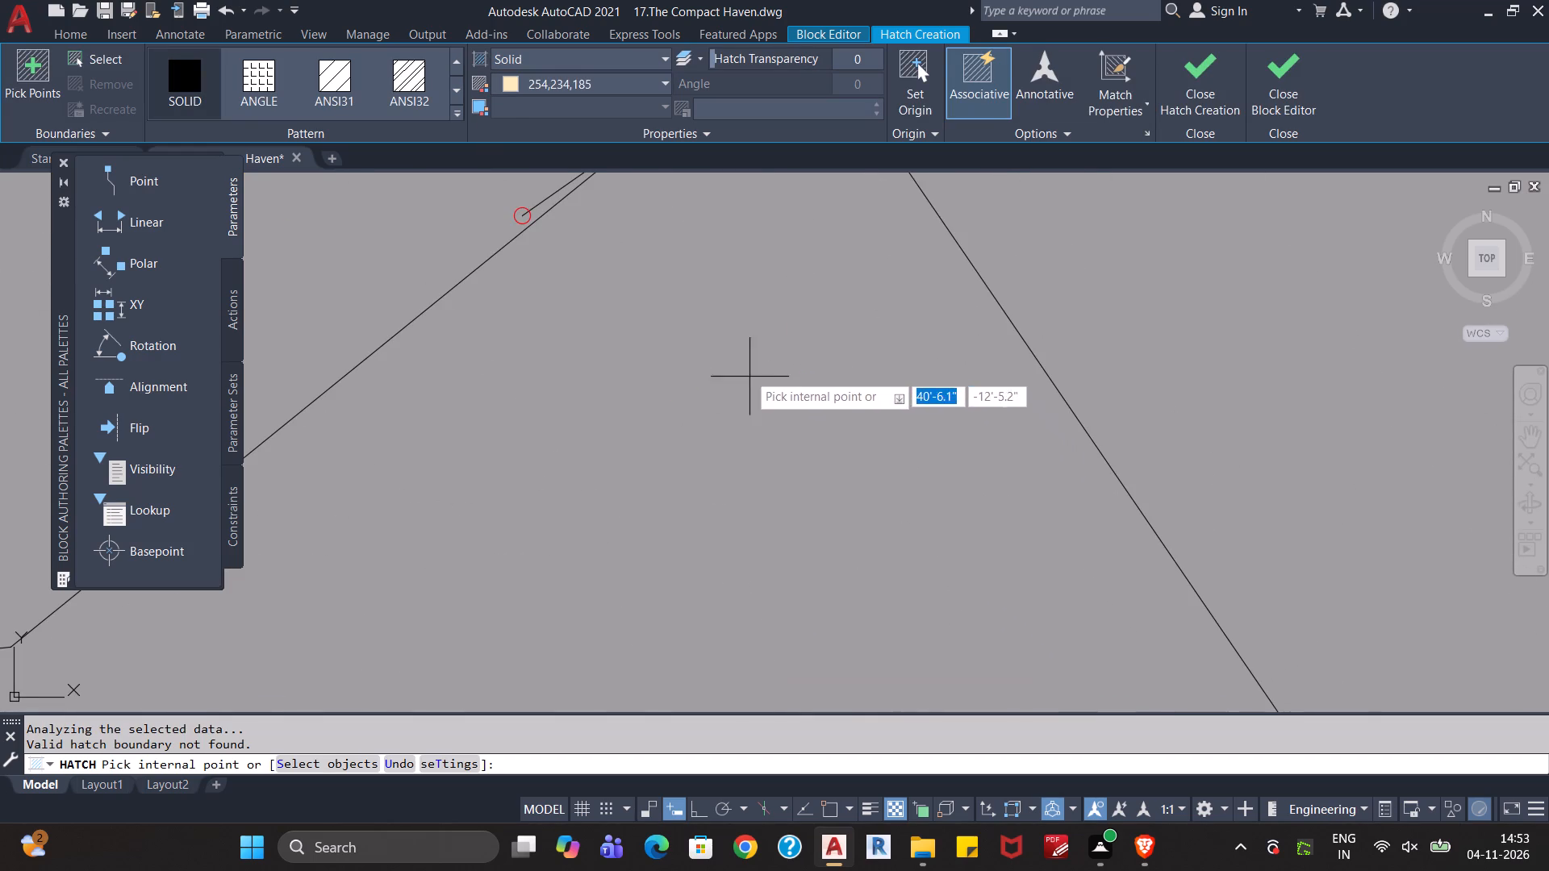
{"action": "middle_click_drag", "start_coordinate": [733, 356], "coordinate": [801, 576]}
{"action": "middle_click_drag", "start_coordinate": [762, 423], "coordinate": [782, 512]}
{"action": "scroll", "coordinate": [761, 460], "scroll_direction": "up", "scroll_amount": 2}
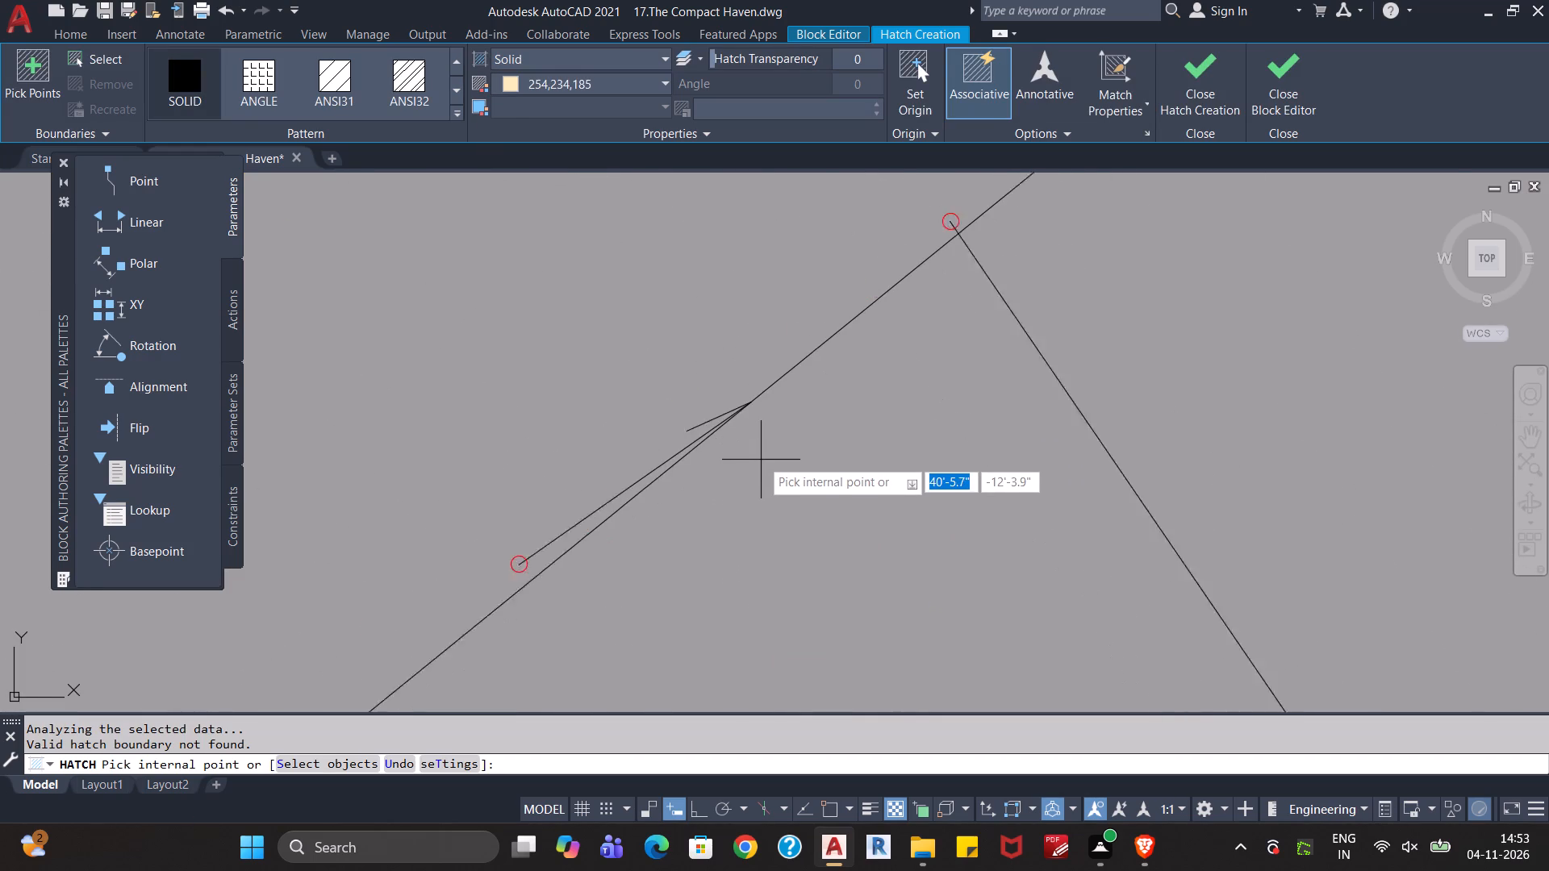
{"action": "scroll", "coordinate": [761, 457], "scroll_direction": "up", "scroll_amount": 1}
{"action": "middle_click_drag", "start_coordinate": [740, 452], "coordinate": [833, 489]}
{"action": "left_click_drag", "start_coordinate": [833, 489], "coordinate": [710, 474]}
{"action": "left_click", "coordinate": [937, 471]}
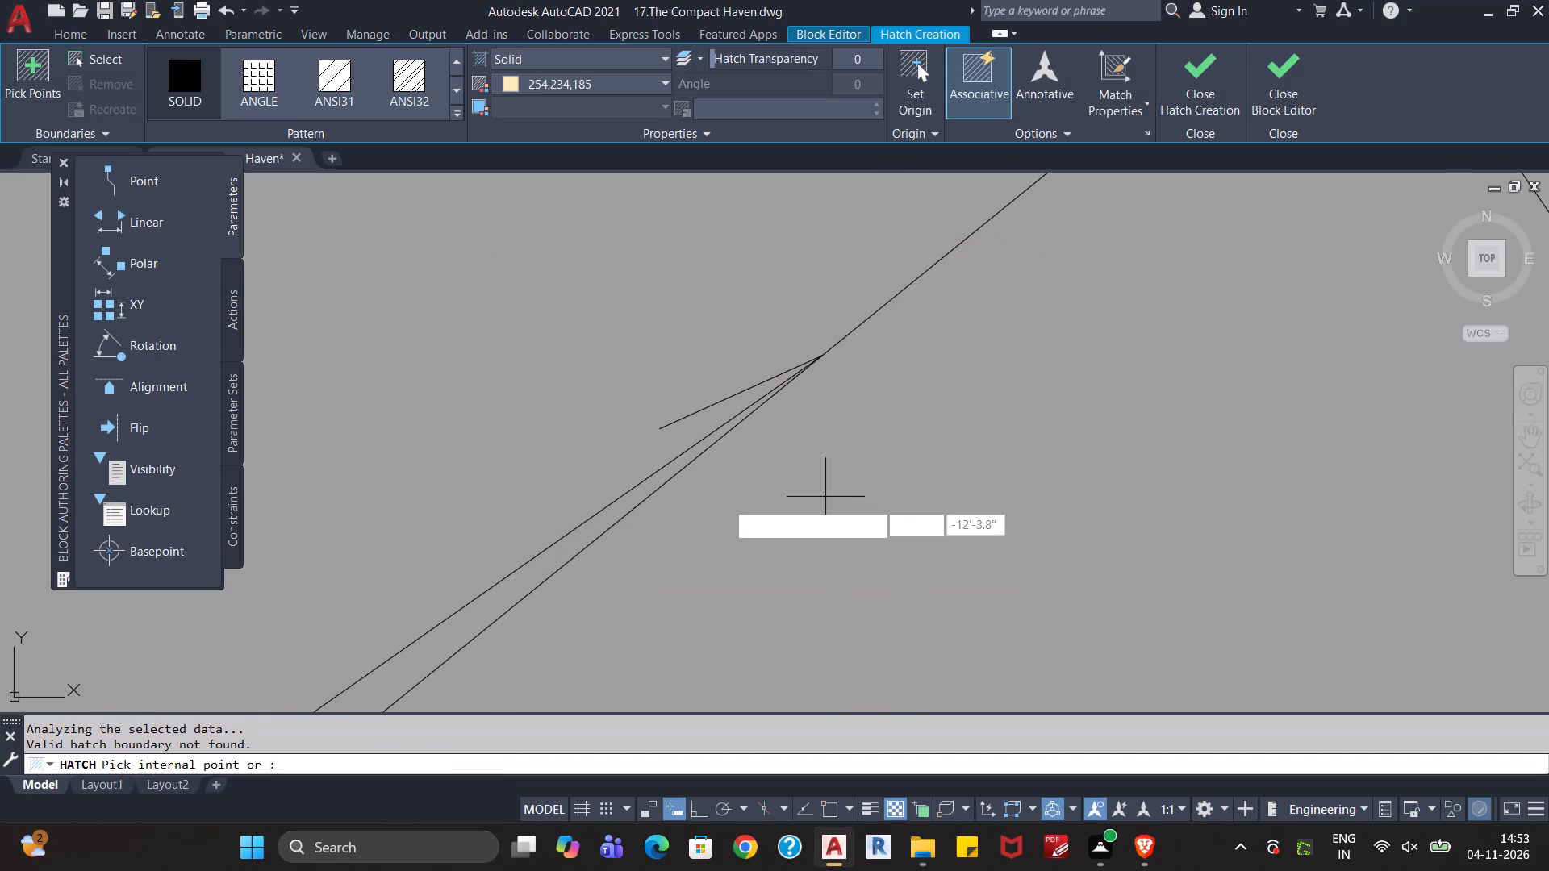
{"action": "key", "text": "Escape"}
{"action": "key", "text": "Escape"}
{"action": "left_click", "coordinate": [649, 476]}
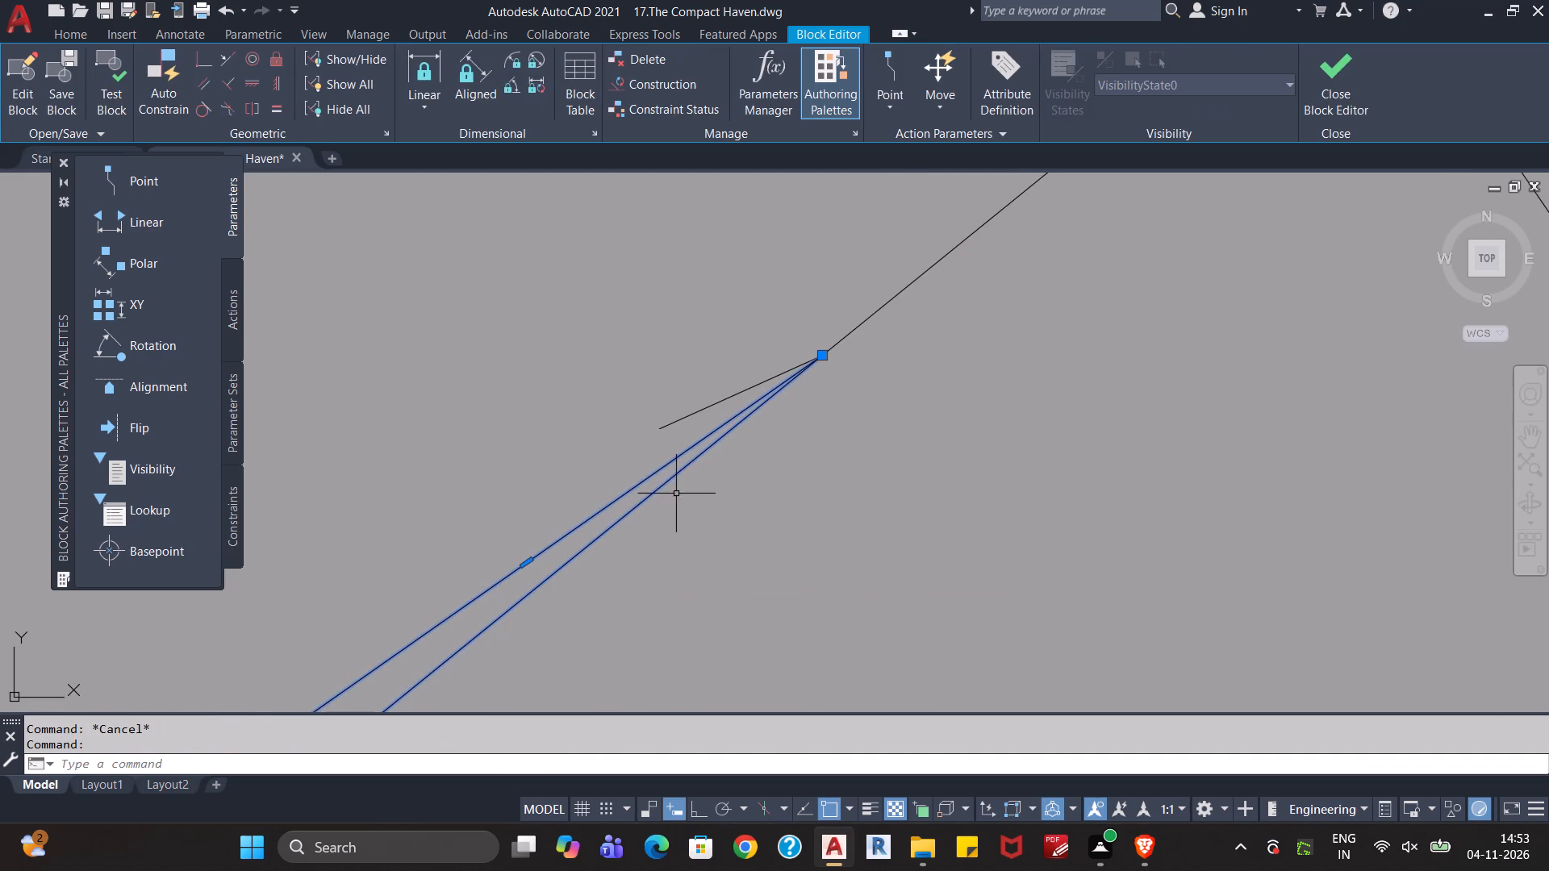
{"action": "scroll", "coordinate": [695, 505], "scroll_direction": "down", "scroll_amount": 1}
{"action": "scroll", "coordinate": [772, 511], "scroll_direction": "down", "scroll_amount": 2}
{"action": "middle_click_drag", "start_coordinate": [764, 551], "coordinate": [1008, 406]}
{"action": "scroll", "coordinate": [1014, 405], "scroll_direction": "down", "scroll_amount": 2}
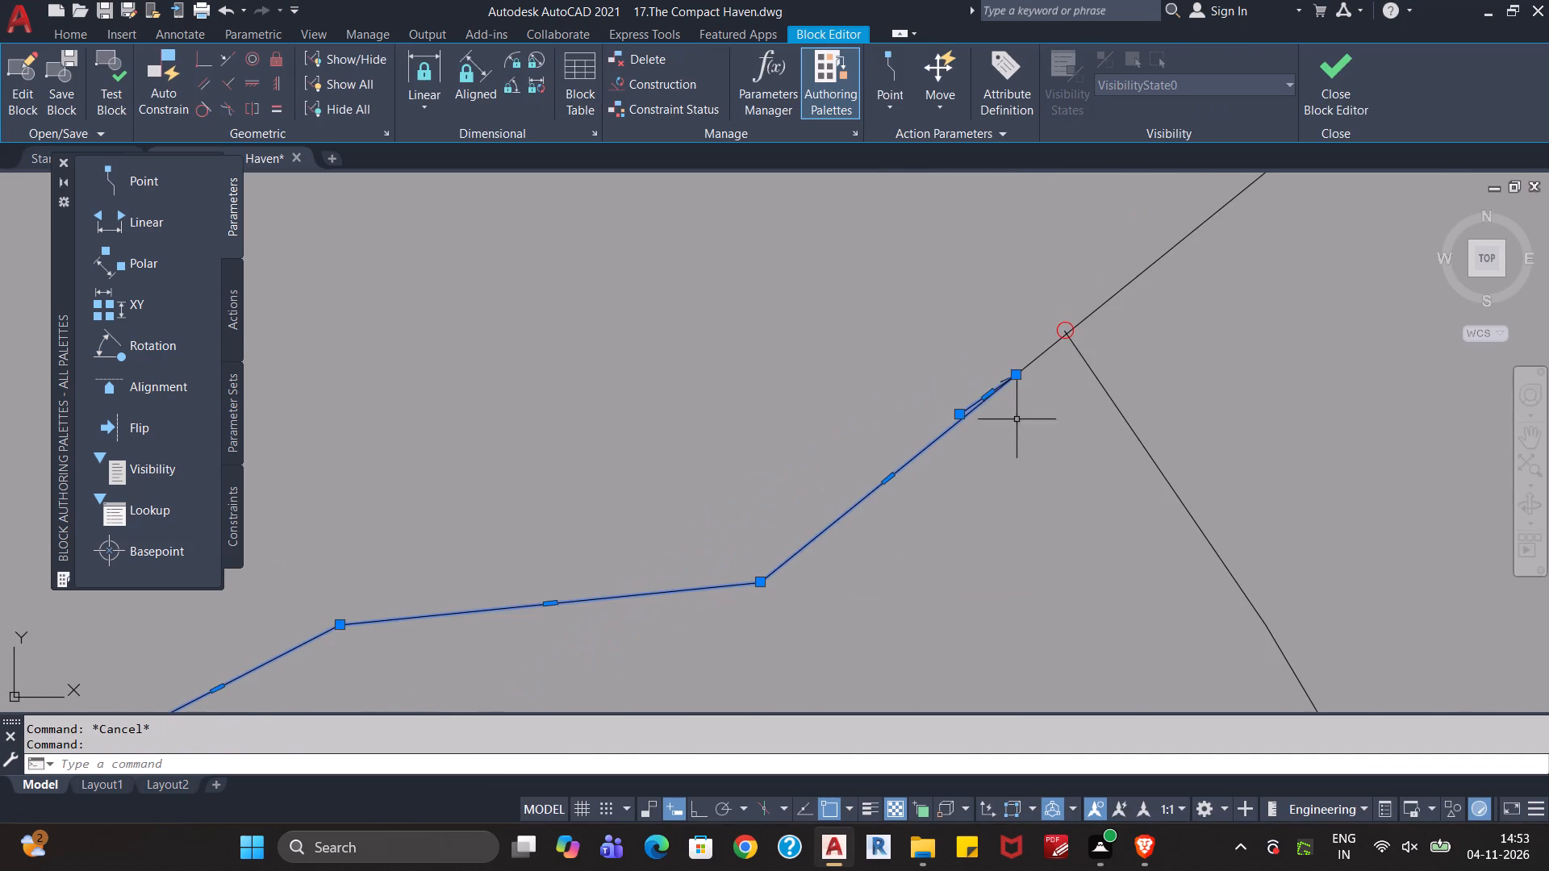
{"action": "scroll", "coordinate": [920, 566], "scroll_direction": "down", "scroll_amount": 2}
{"action": "middle_click_drag", "start_coordinate": [949, 573], "coordinate": [897, 644]}
{"action": "scroll", "coordinate": [929, 600], "scroll_direction": "down", "scroll_amount": 1}
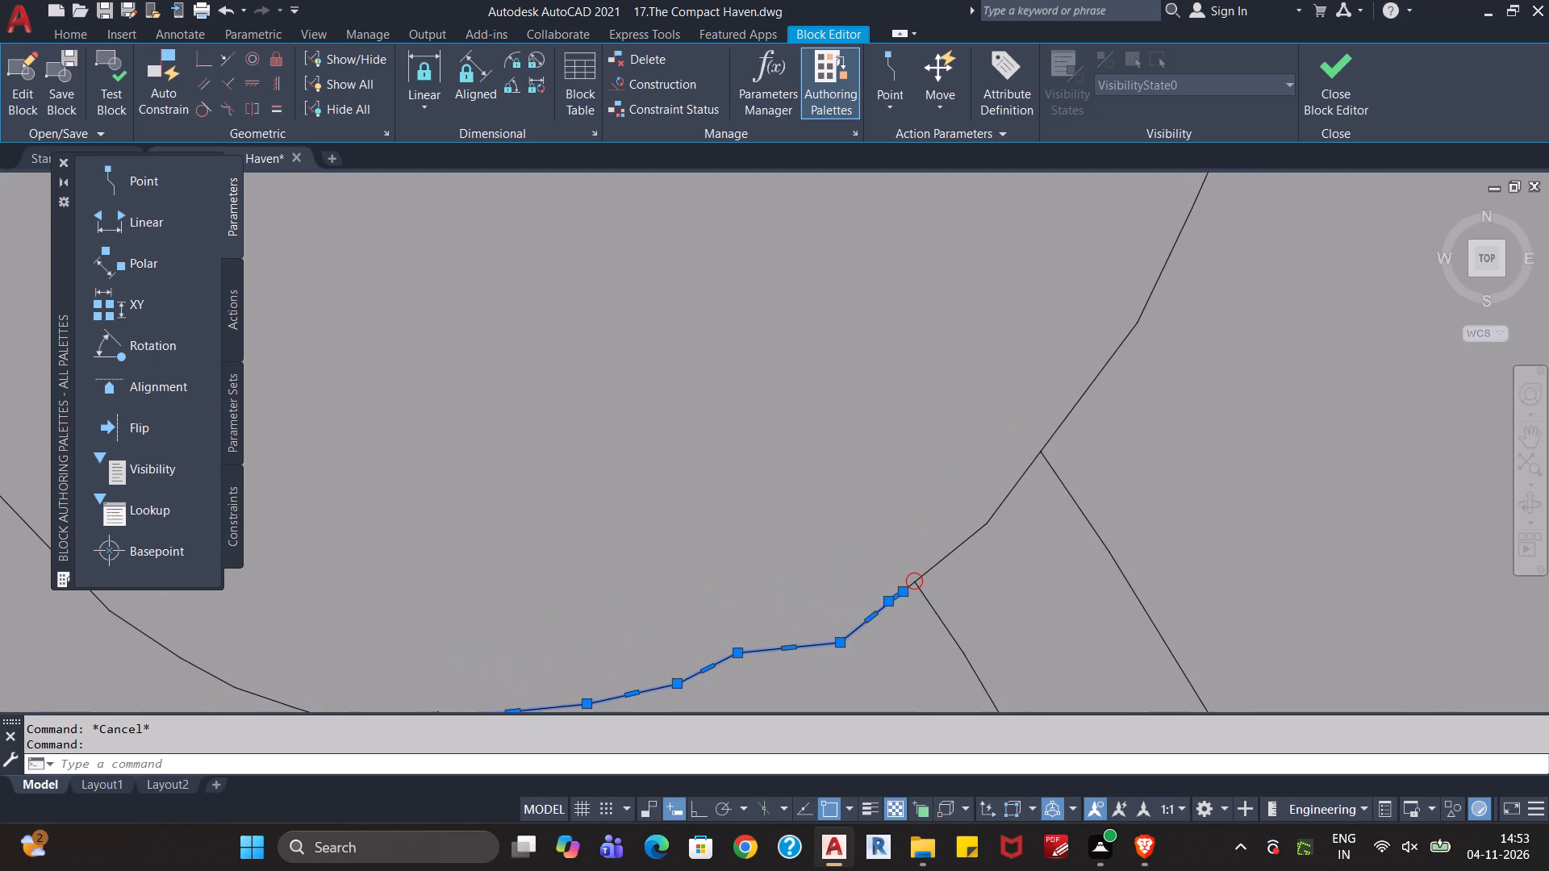
{"action": "middle_click_drag", "start_coordinate": [897, 644], "coordinate": [896, 644]}
{"action": "scroll", "coordinate": [929, 590], "scroll_direction": "up", "scroll_amount": 4}
{"action": "scroll", "coordinate": [824, 623], "scroll_direction": "up", "scroll_amount": 2}
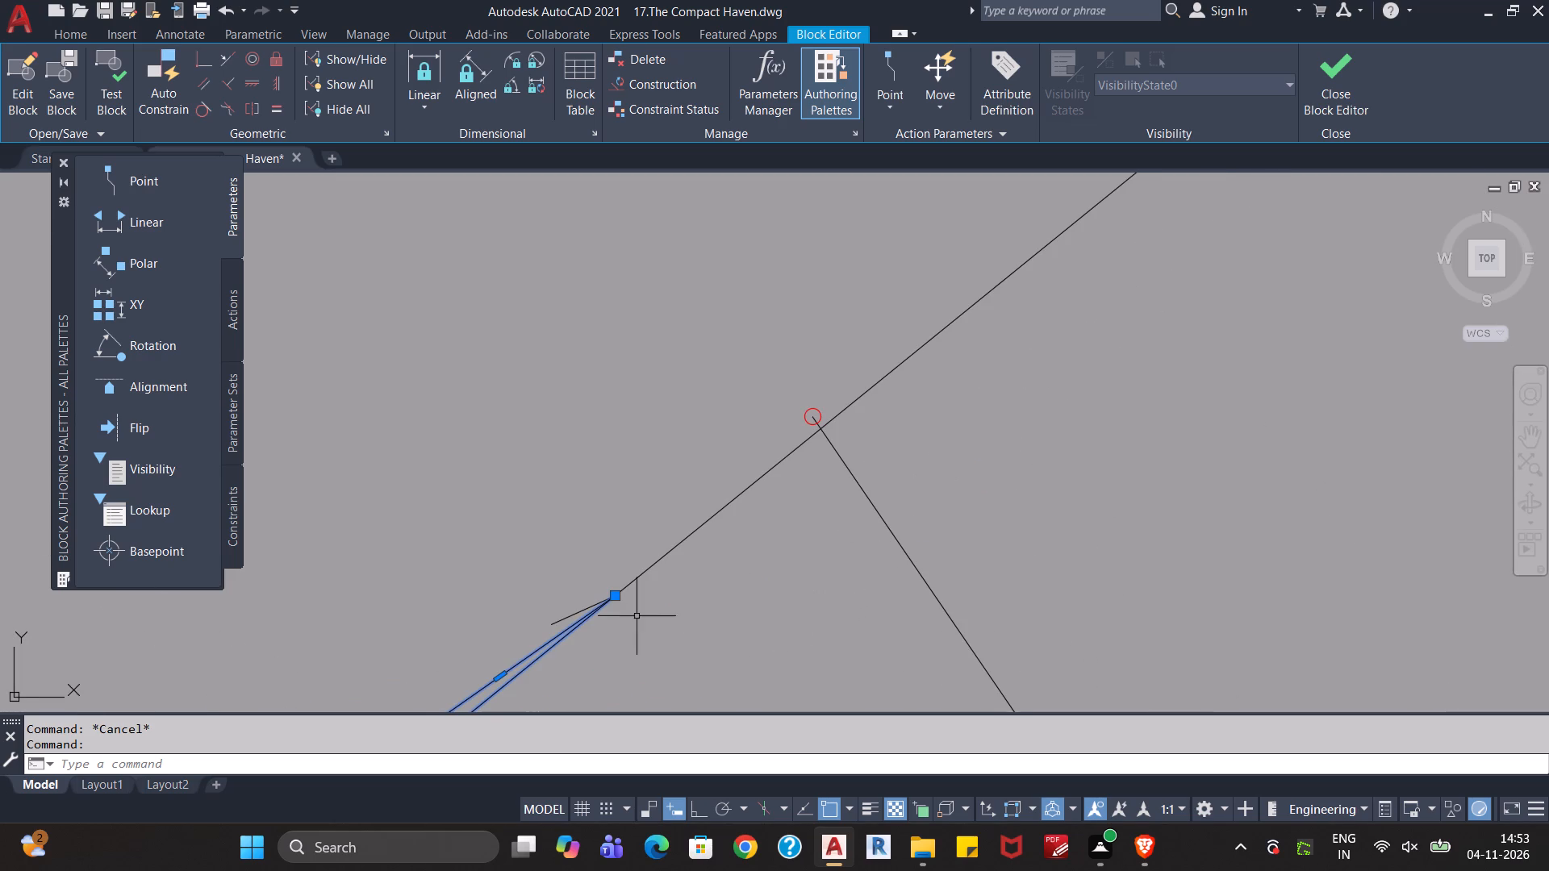
{"action": "scroll", "coordinate": [620, 615], "scroll_direction": "up", "scroll_amount": 5}
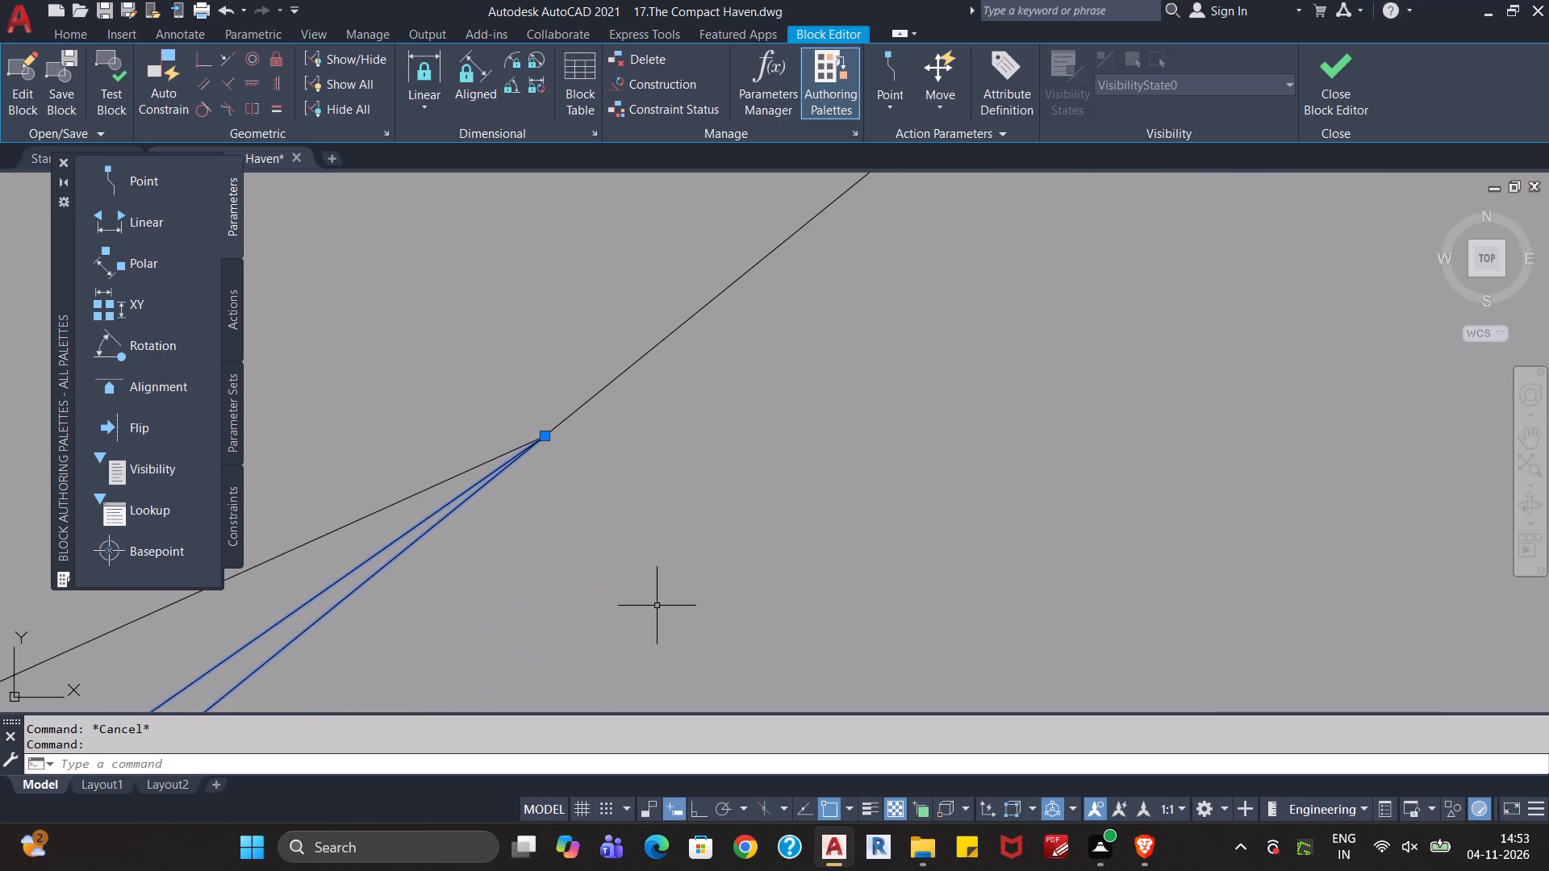
{"action": "key", "text": "Escape"}
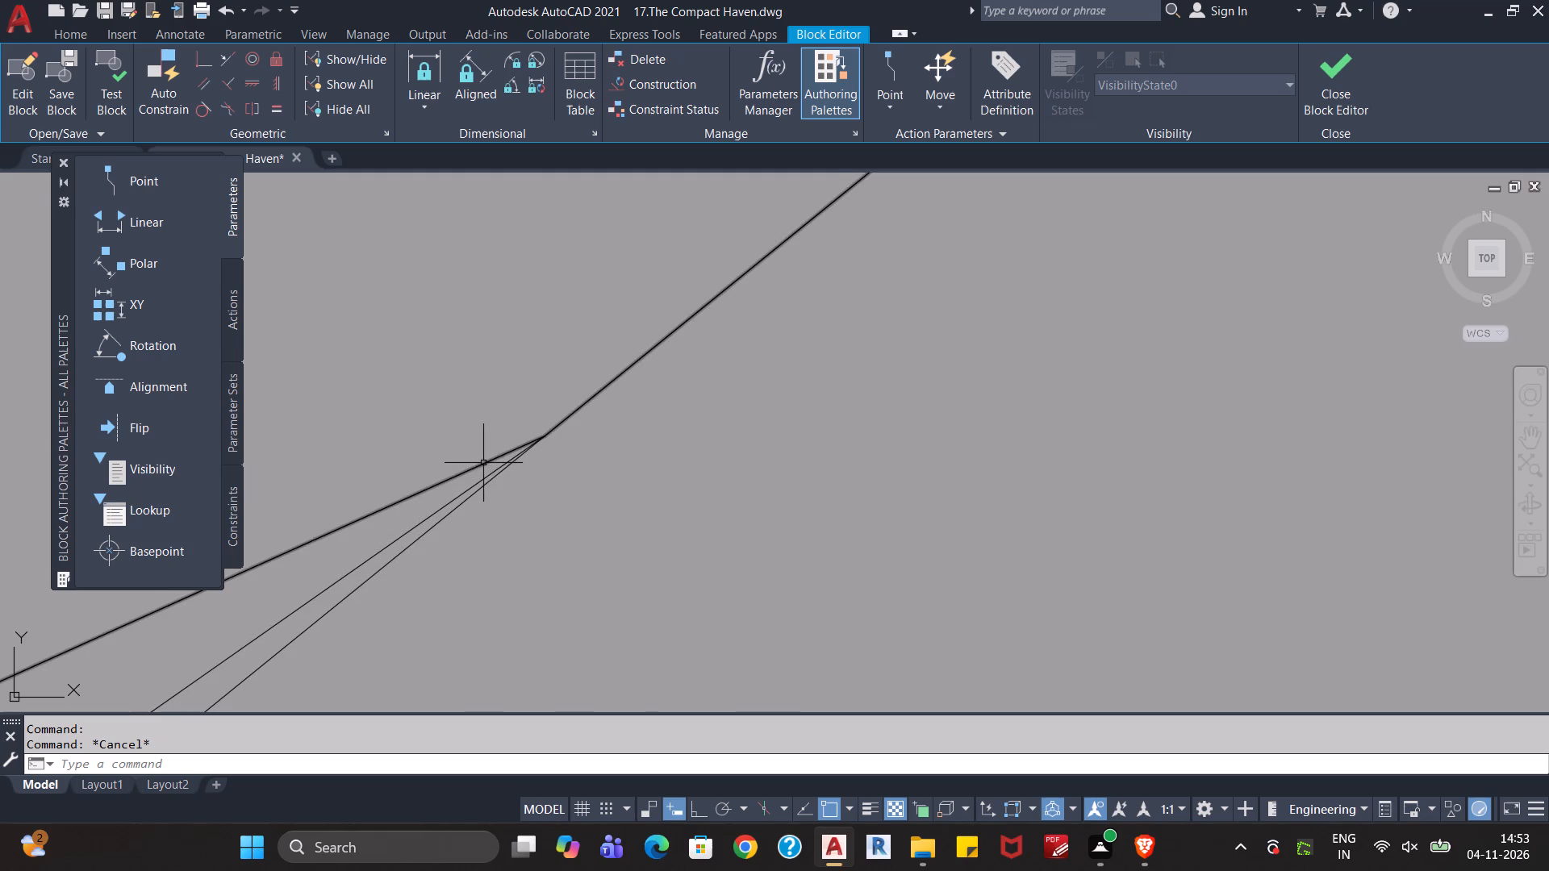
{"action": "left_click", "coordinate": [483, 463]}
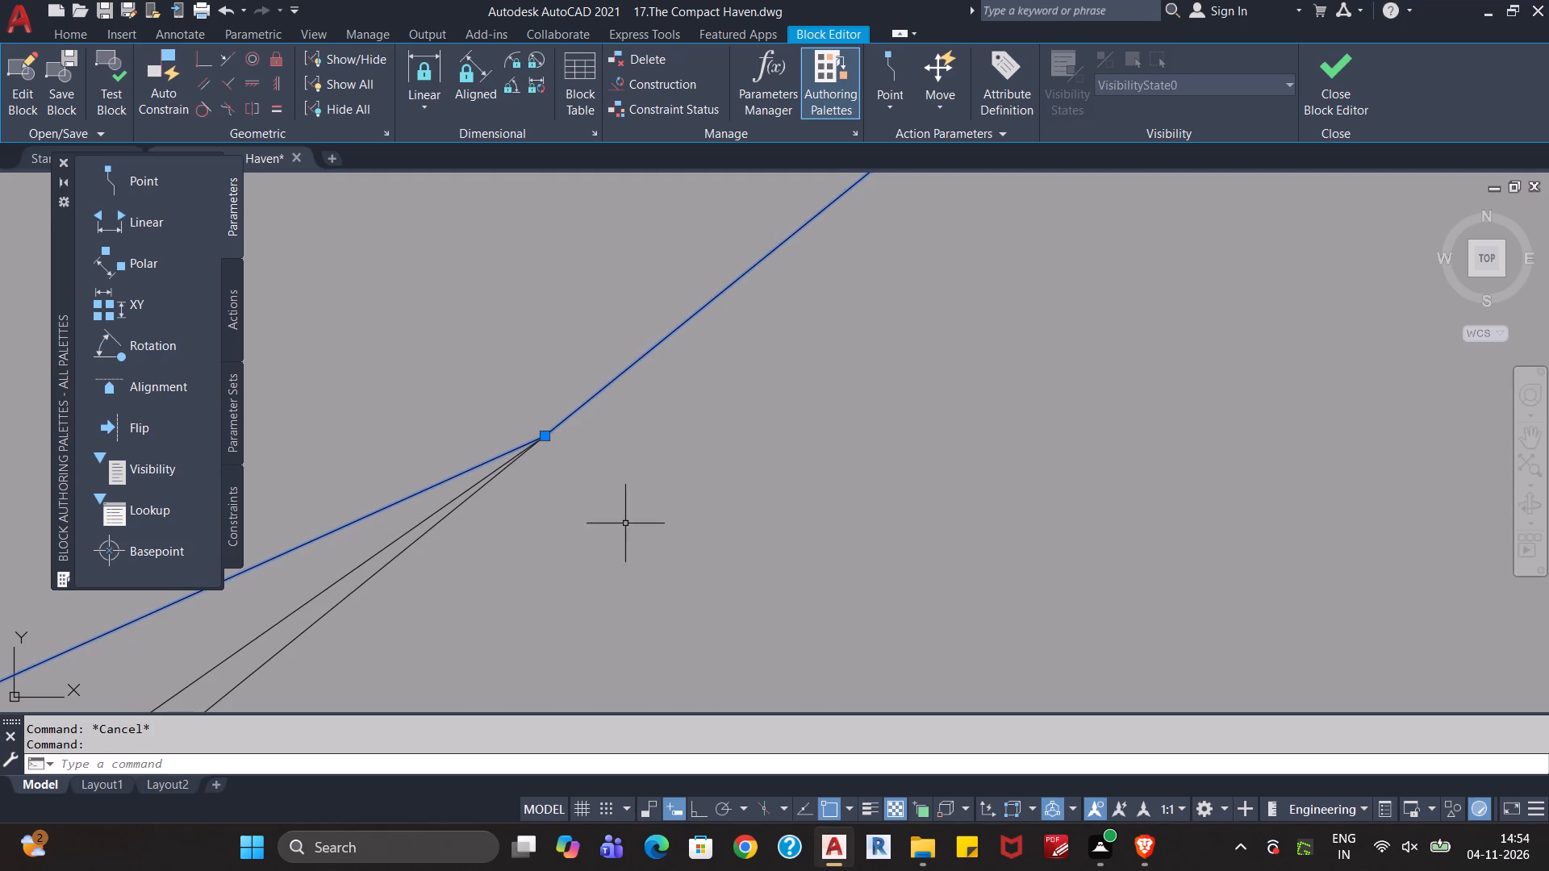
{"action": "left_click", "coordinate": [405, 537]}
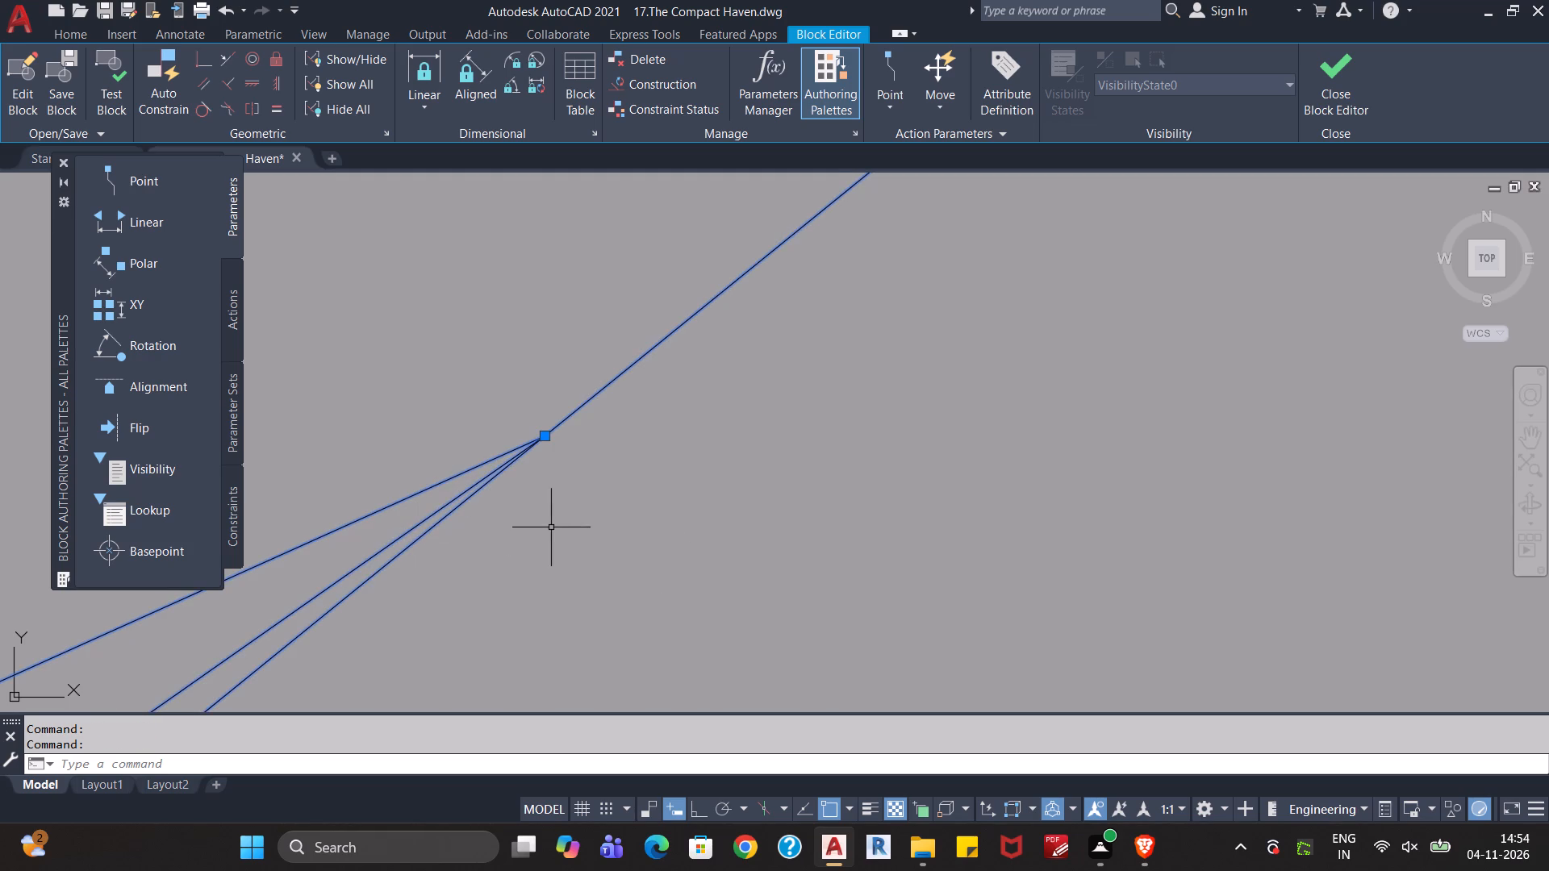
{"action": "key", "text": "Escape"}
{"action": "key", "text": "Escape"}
Stretch the tip vertex of the narrow double-line polyline past the outline's corner, alongside the armrest pad's sloping edge.
{"action": "left_click", "coordinate": [412, 526]}
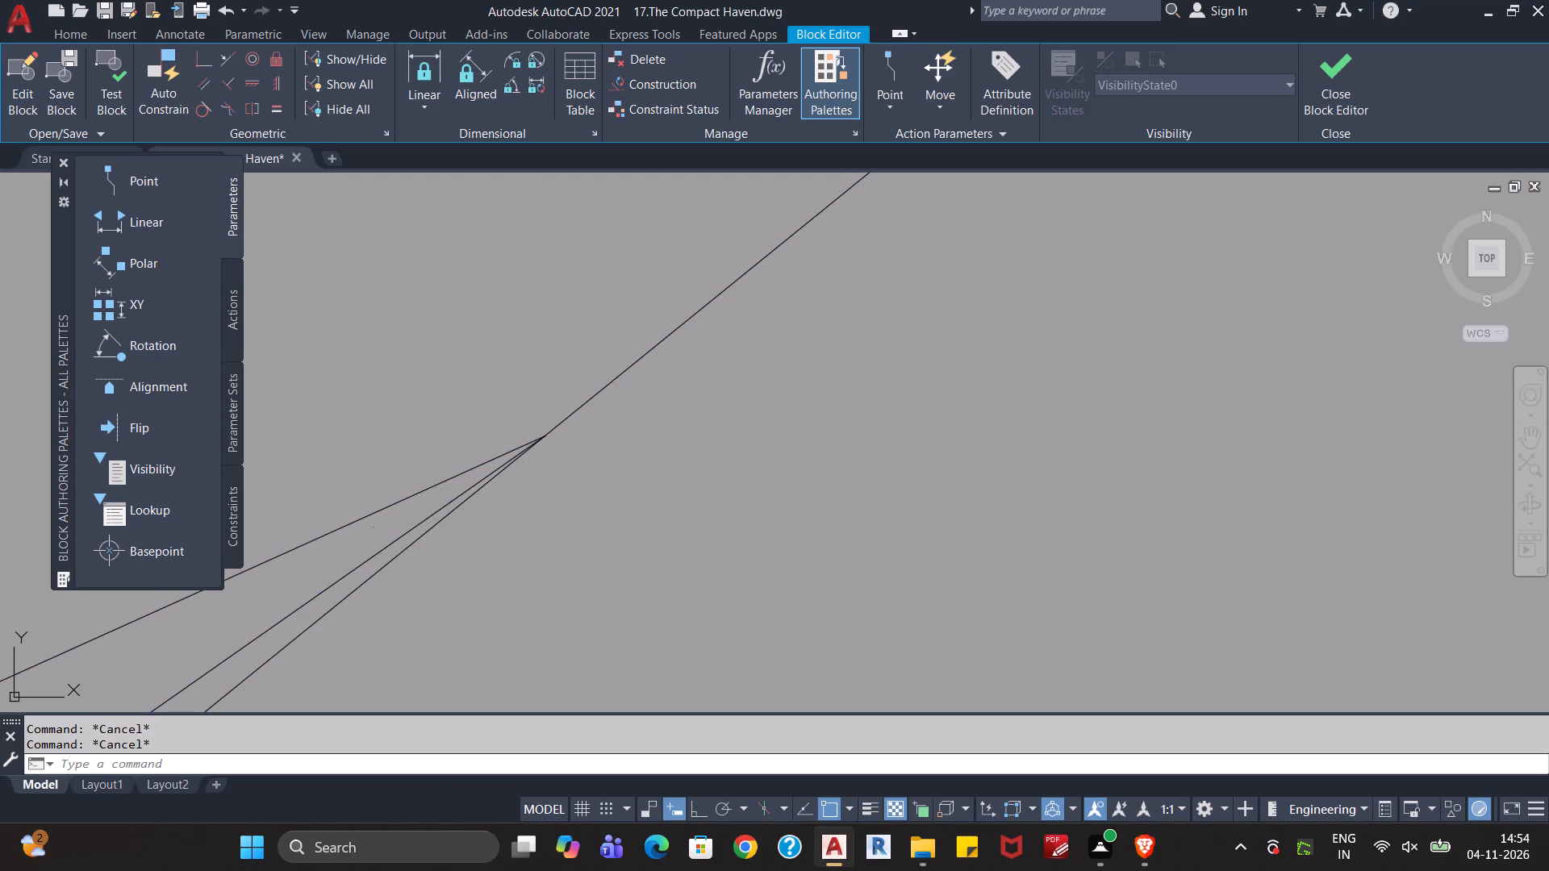
{"action": "left_click", "coordinate": [546, 439]}
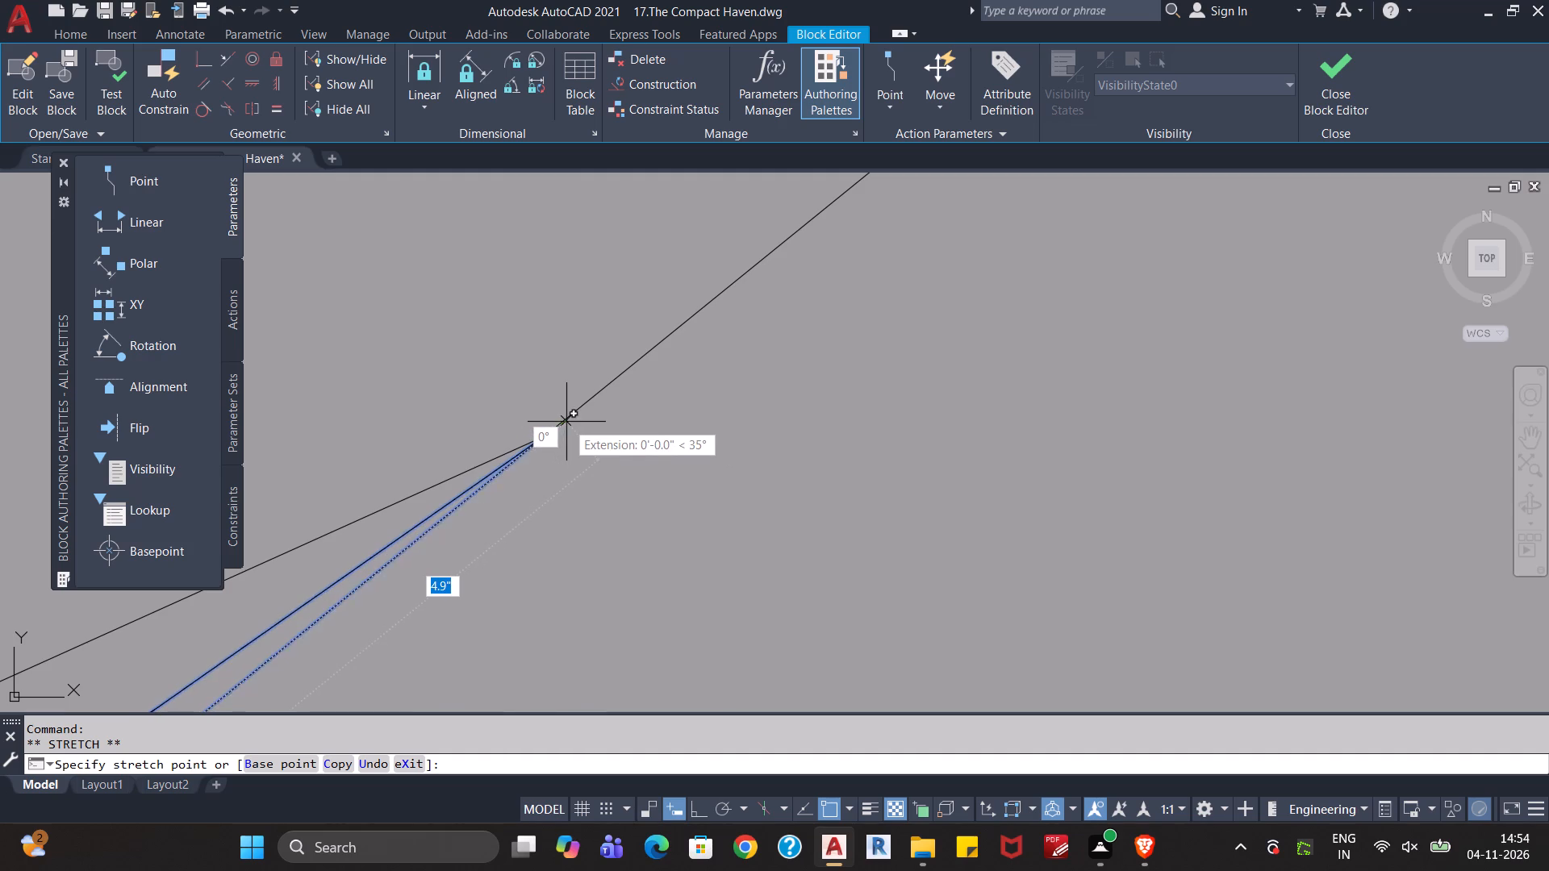
{"action": "left_click", "coordinate": [570, 418]}
{"action": "scroll", "coordinate": [599, 455], "scroll_direction": "up", "scroll_amount": 2}
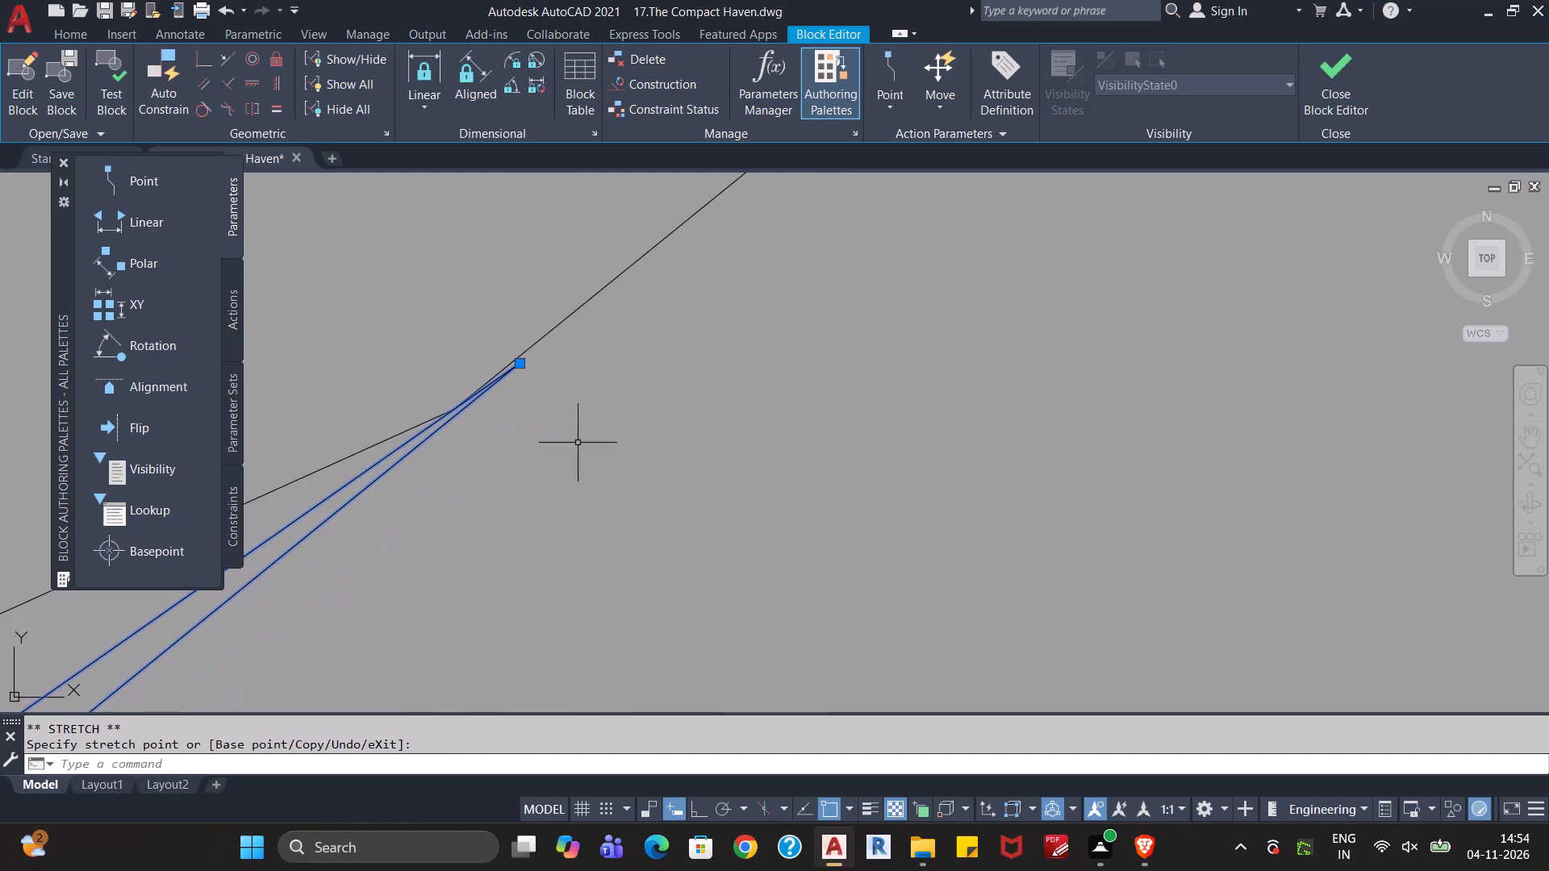
{"action": "scroll", "coordinate": [553, 410], "scroll_direction": "up", "scroll_amount": 1}
{"action": "middle_click_drag", "start_coordinate": [553, 410], "coordinate": [654, 548]}
{"action": "scroll", "coordinate": [556, 533], "scroll_direction": "up", "scroll_amount": 2}
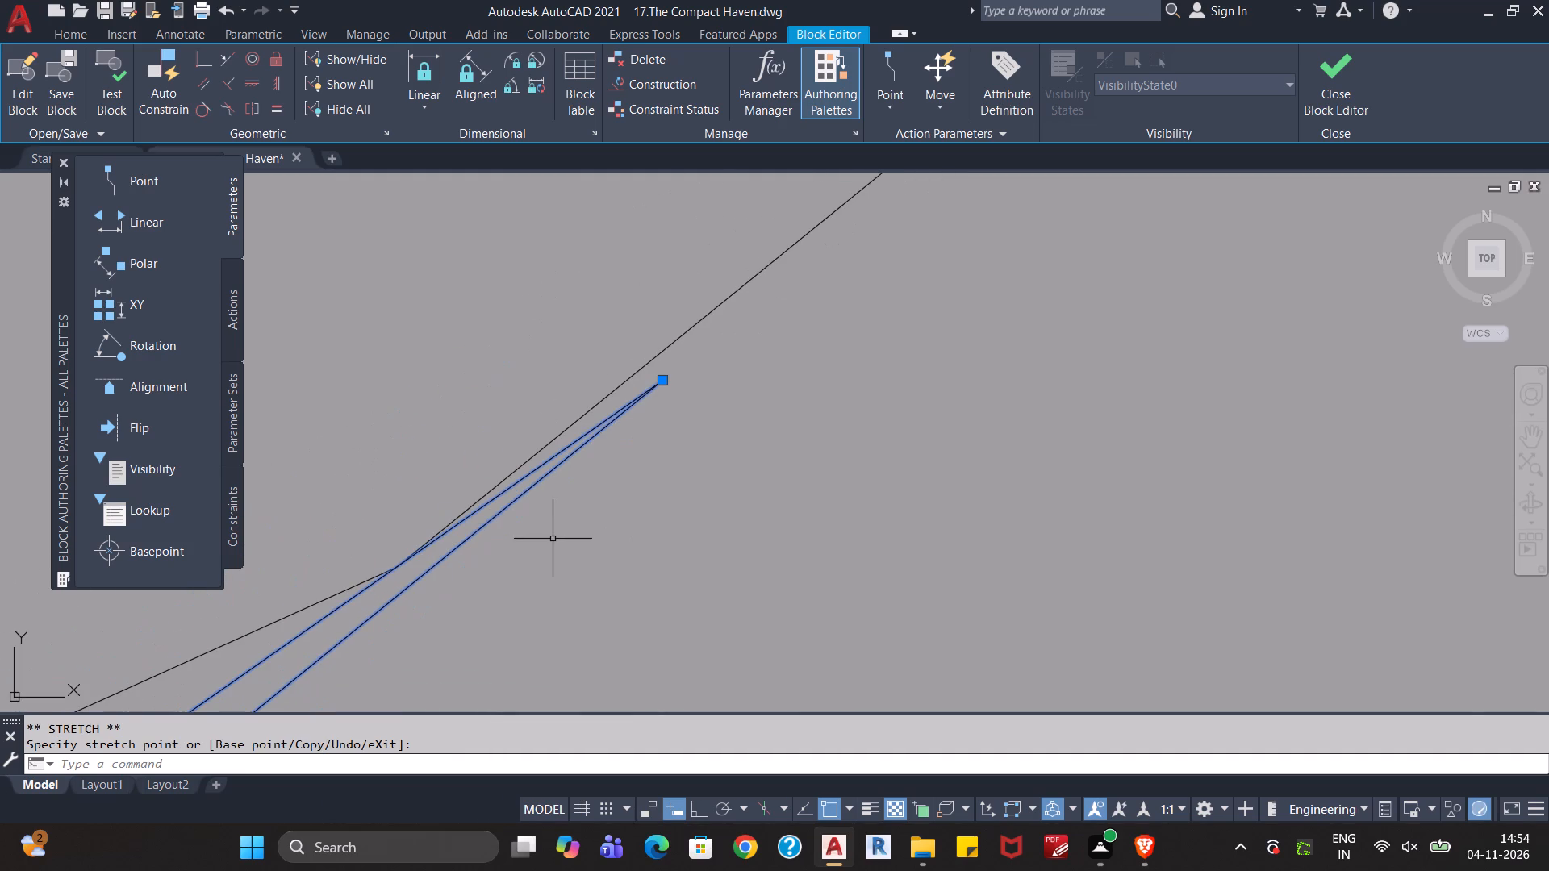
Adjust the stretched tip vertex slightly so it sits closer to the armrest pad's sloping edge.
{"action": "left_click", "coordinate": [667, 385]}
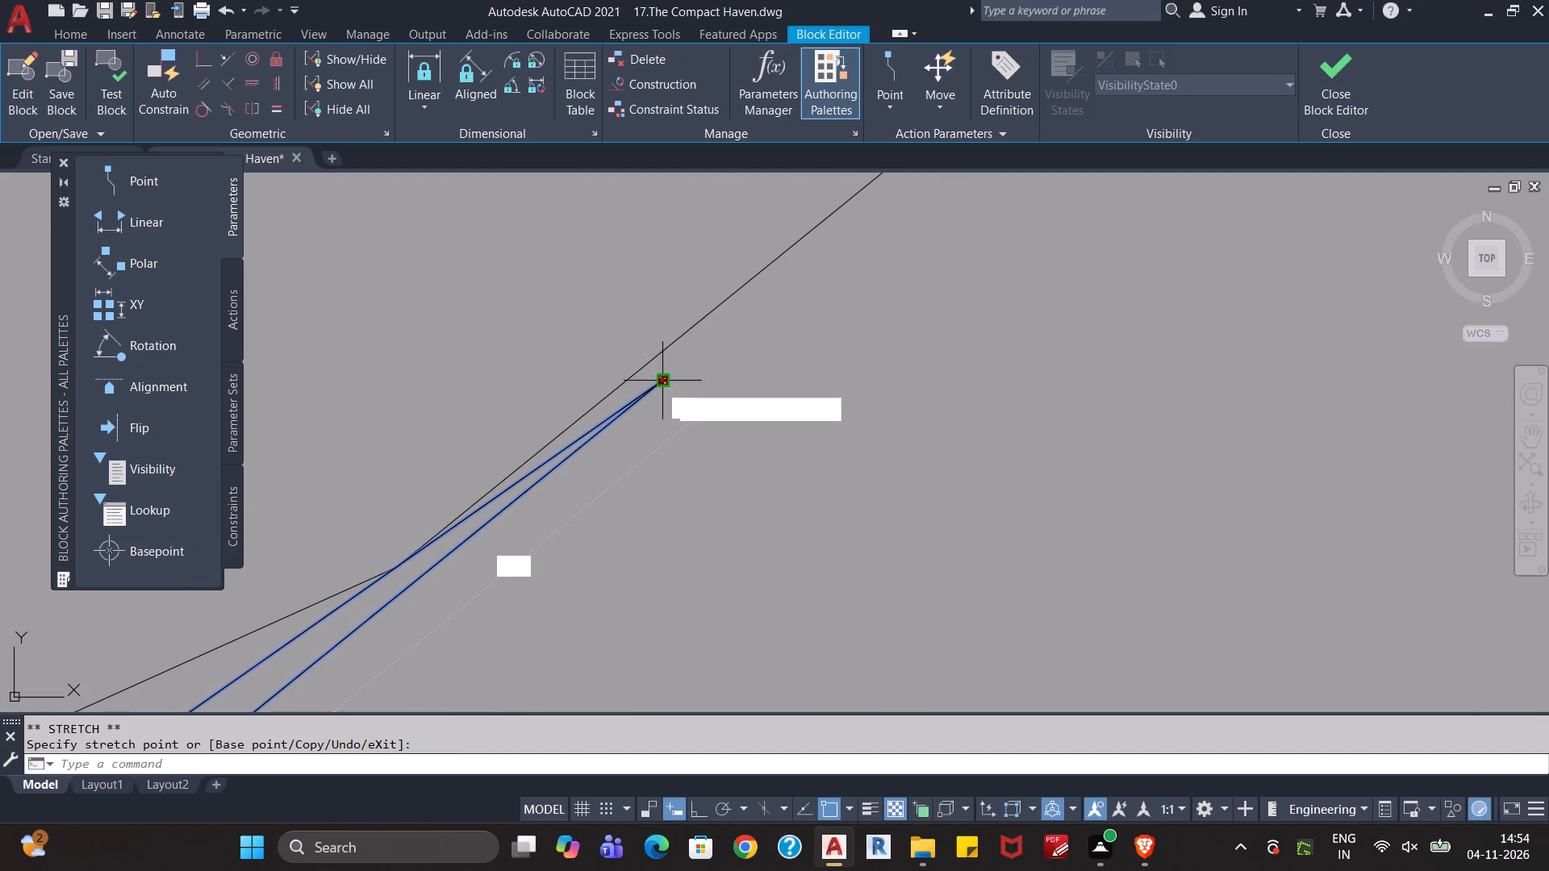
{"action": "left_click", "coordinate": [648, 376]}
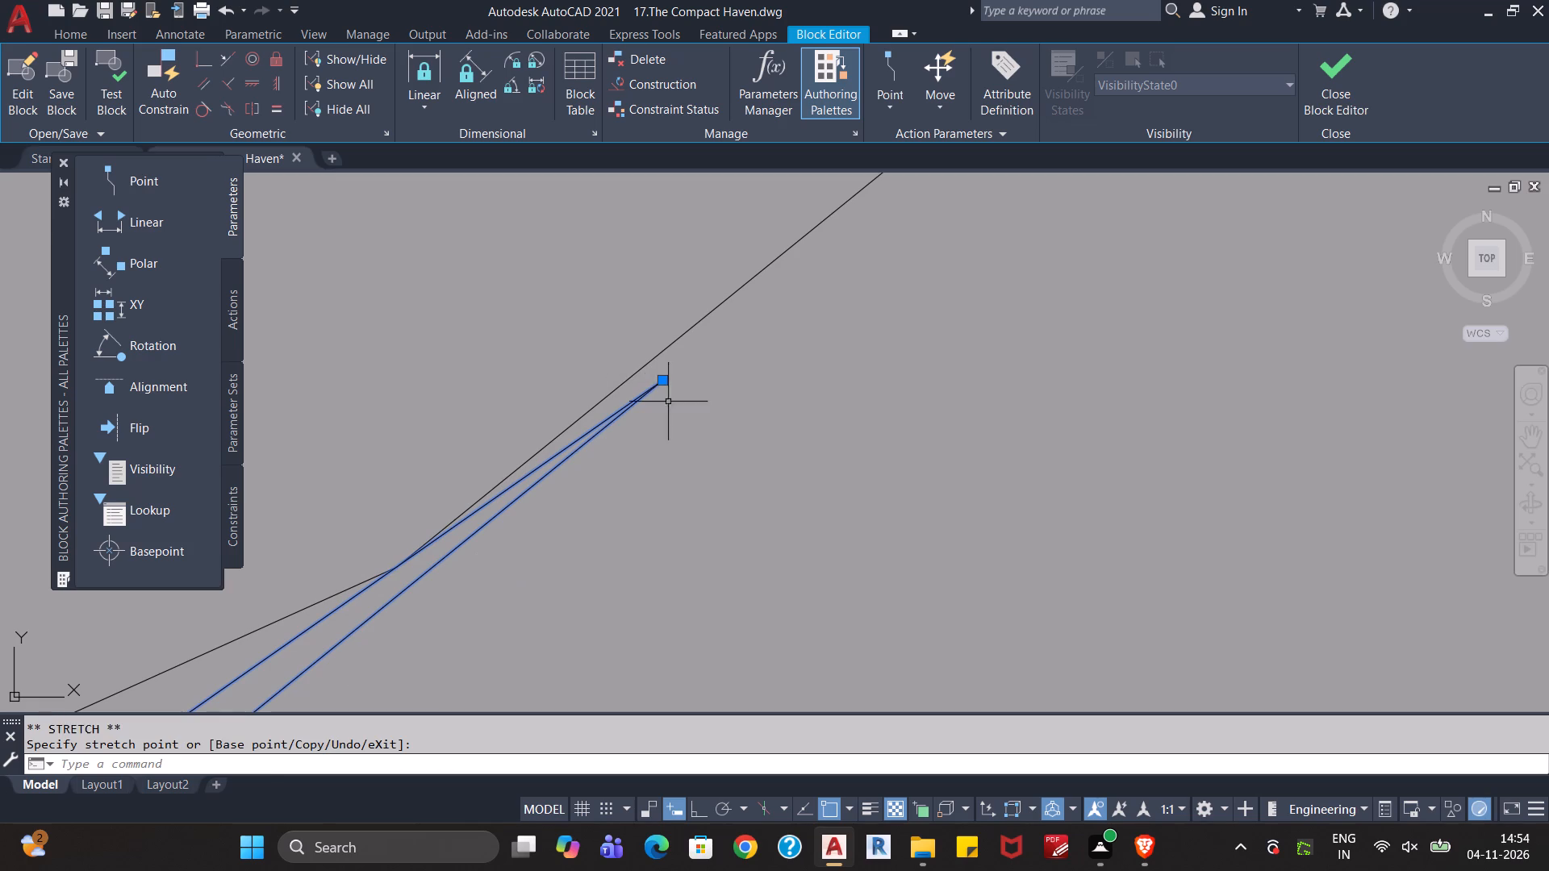
{"action": "left_click", "coordinate": [666, 382]}
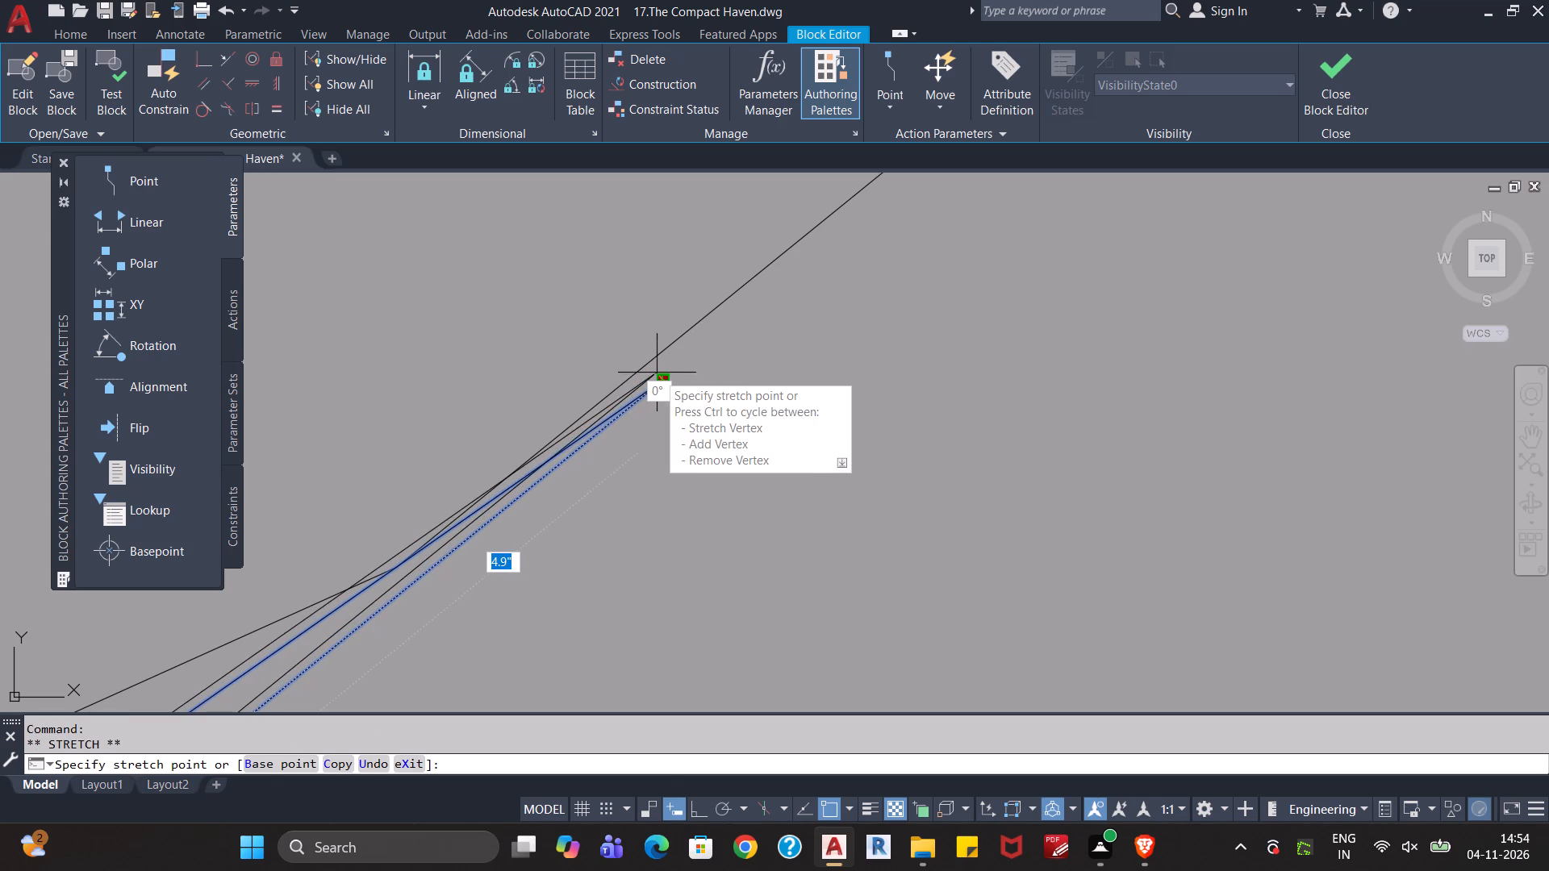
{"action": "scroll", "coordinate": [657, 373], "scroll_direction": "up", "scroll_amount": 3}
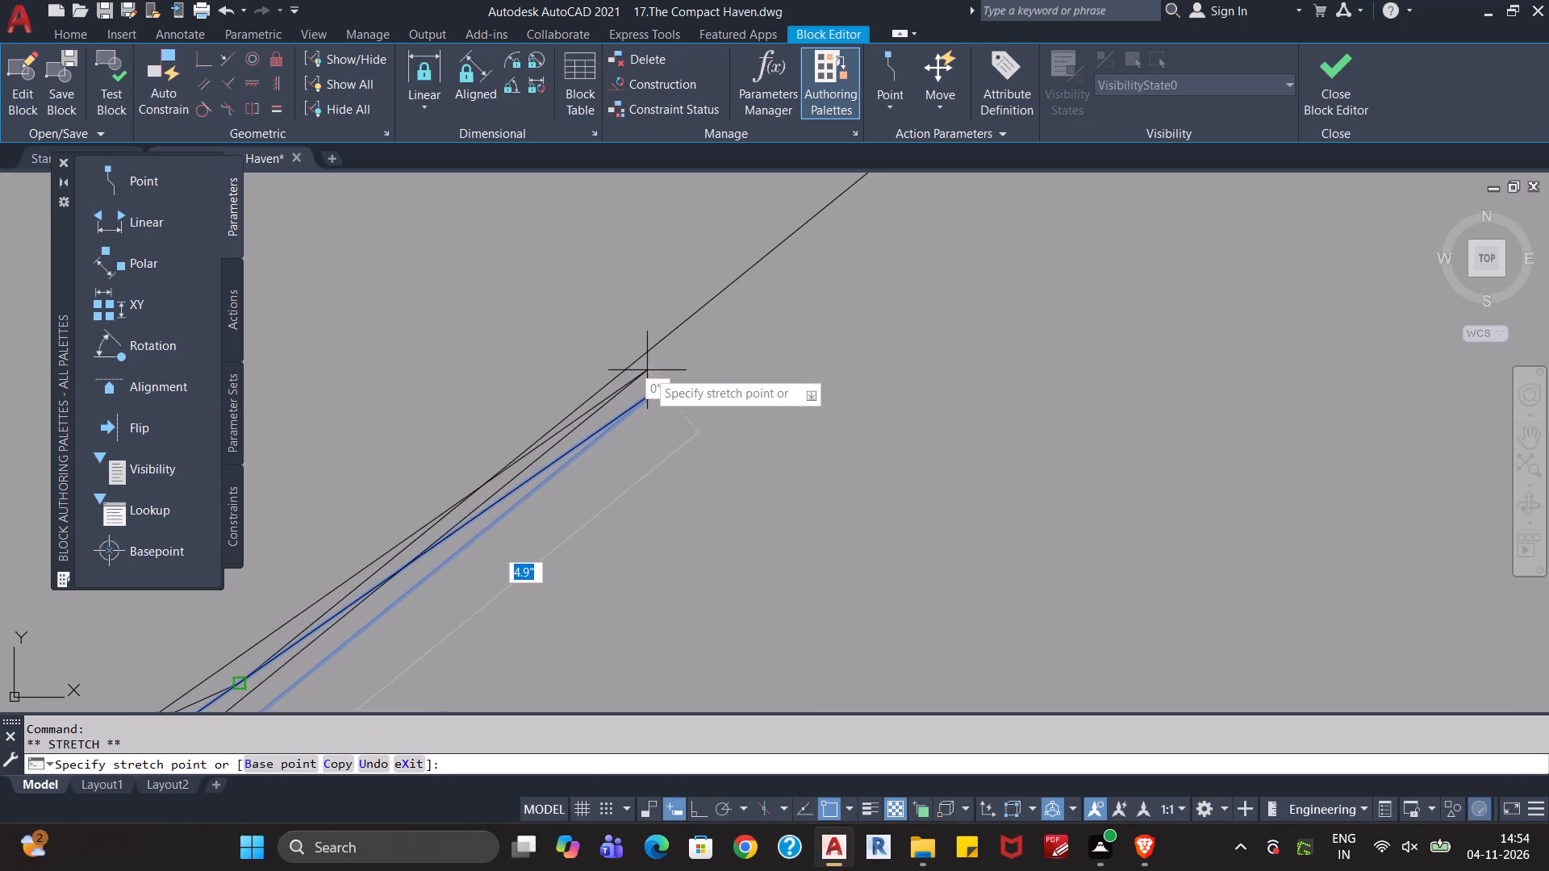
{"action": "left_click", "coordinate": [652, 375]}
{"action": "left_click_drag", "start_coordinate": [687, 435], "coordinate": [708, 536]}
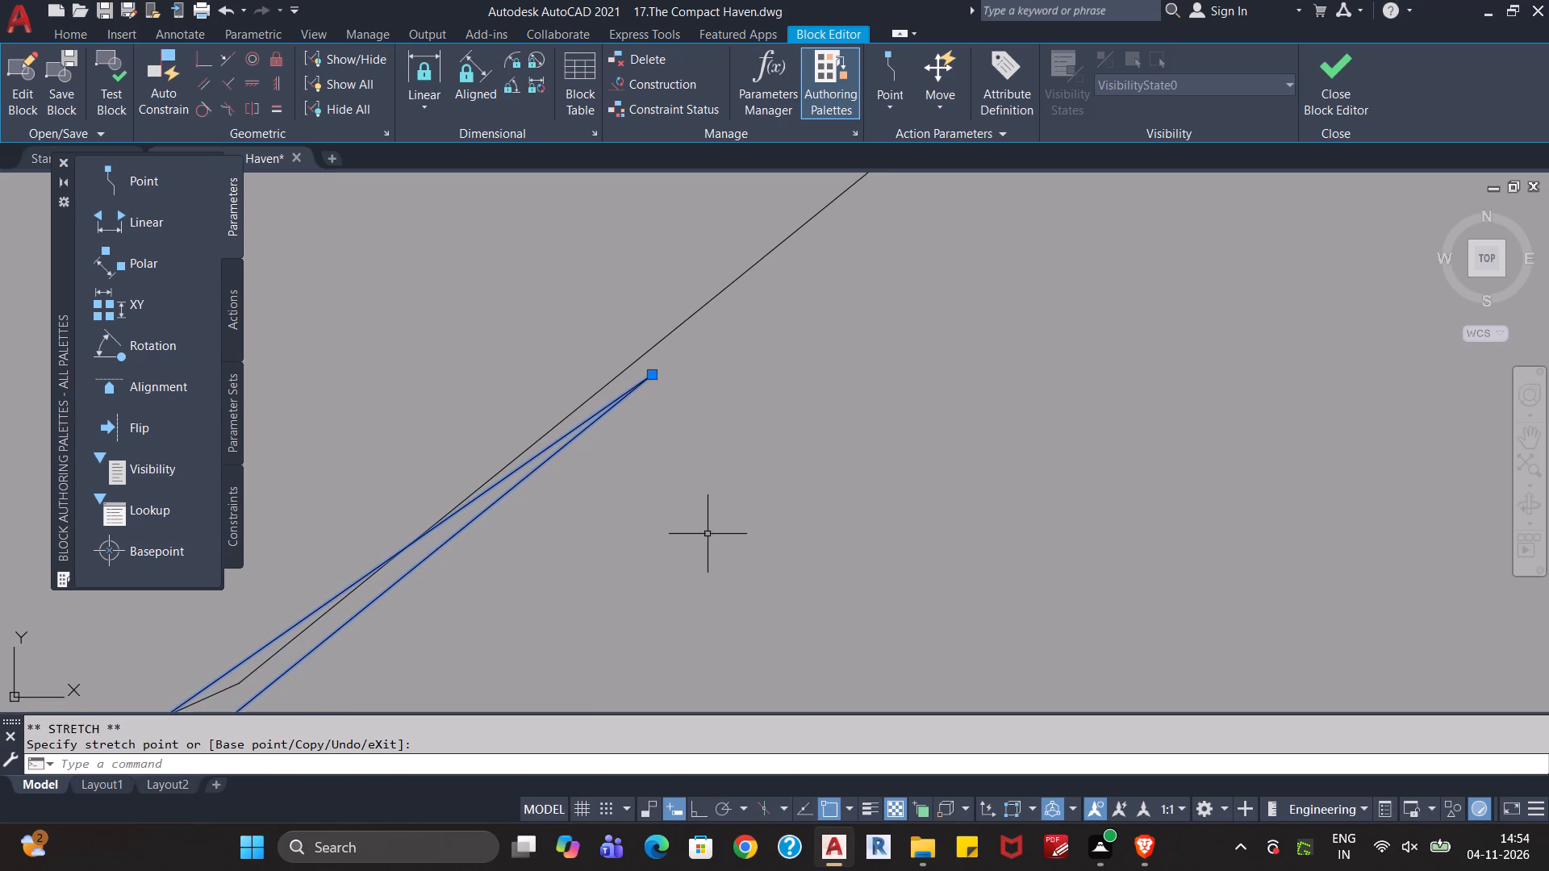
{"action": "key", "text": "Escape"}
{"action": "key", "text": "Escape"}
Trim the upper double-line segment and the short stray branch where they converge on the armrest pad's sloping edge.
{"action": "scroll", "coordinate": [713, 513], "scroll_direction": "down", "scroll_amount": 1}
{"action": "middle_click_drag", "start_coordinate": [635, 552], "coordinate": [676, 537]}
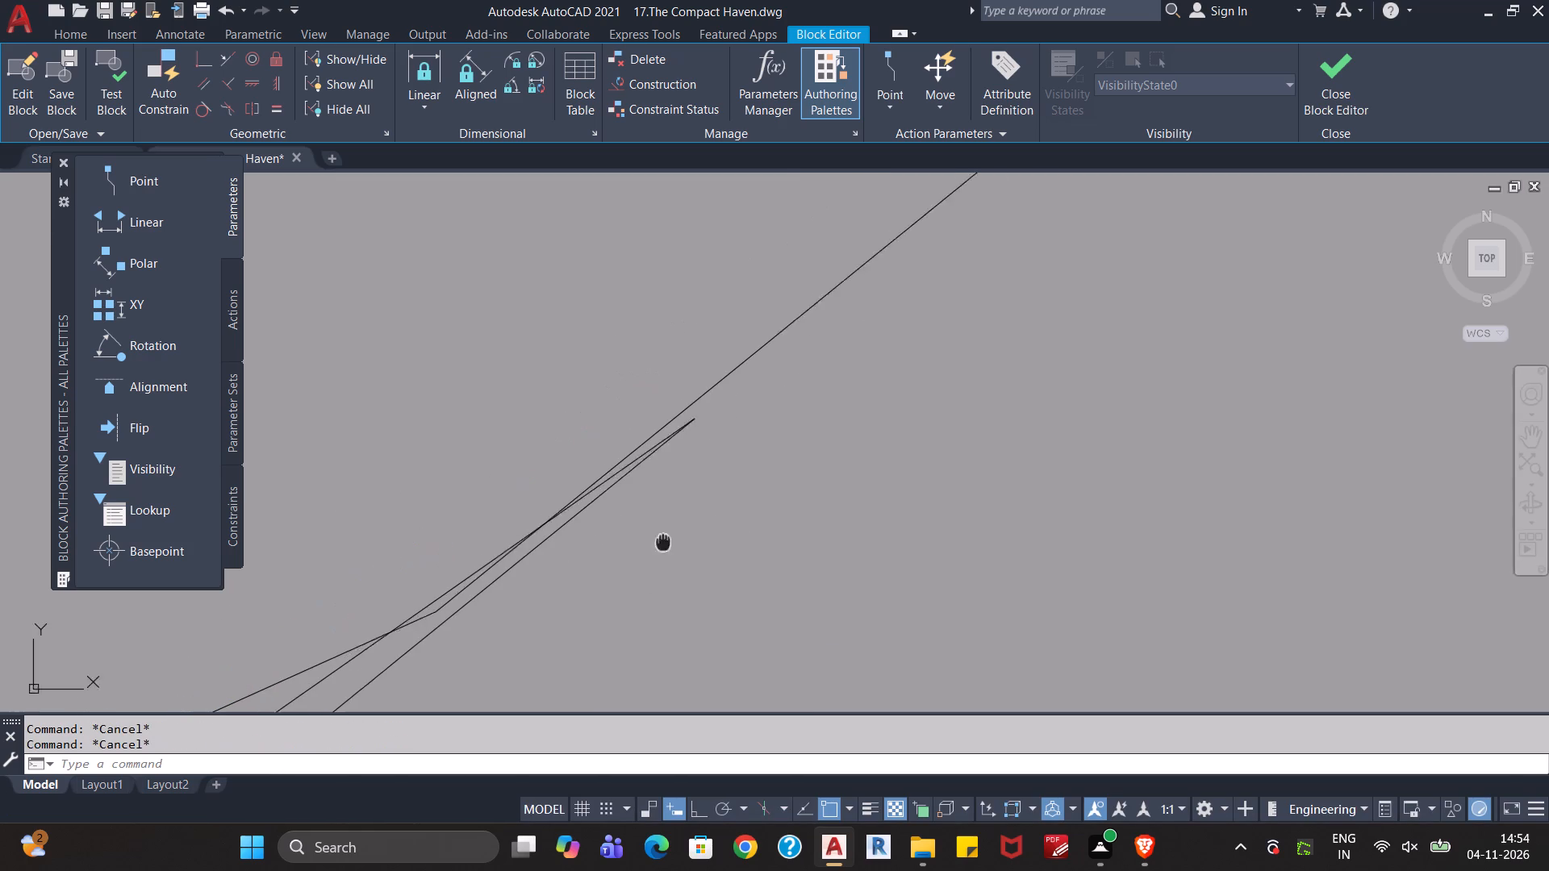
{"action": "middle_click_drag", "start_coordinate": [676, 537], "coordinate": [959, 498]}
{"action": "scroll", "coordinate": [957, 501], "scroll_direction": "down", "scroll_amount": 9}
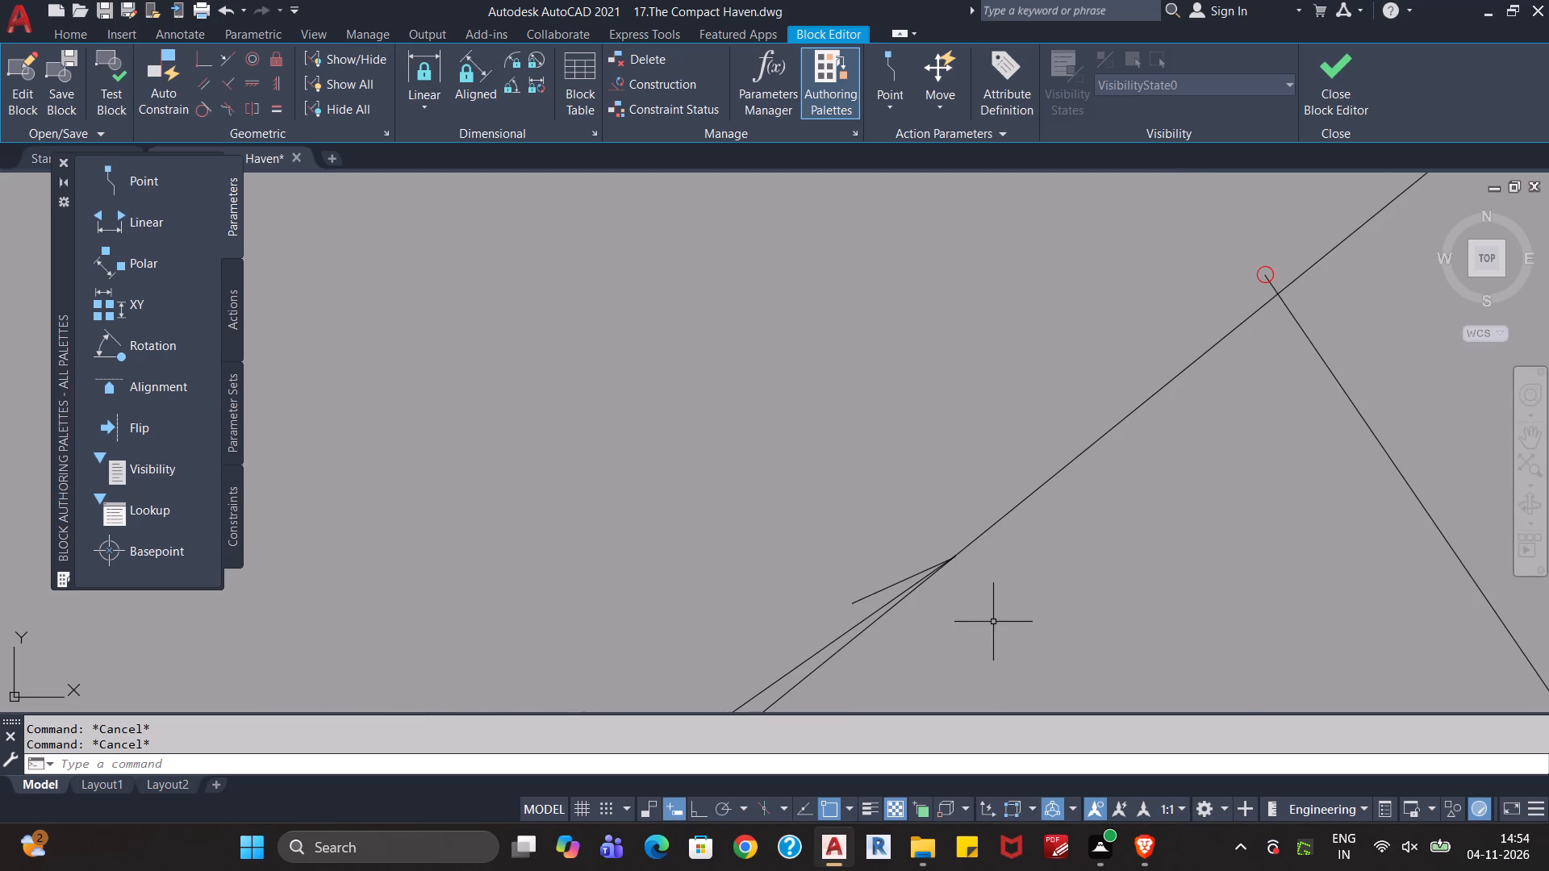
{"action": "scroll", "coordinate": [1010, 506], "scroll_direction": "down", "scroll_amount": 6}
{"action": "scroll", "coordinate": [1015, 538], "scroll_direction": "up", "scroll_amount": 3}
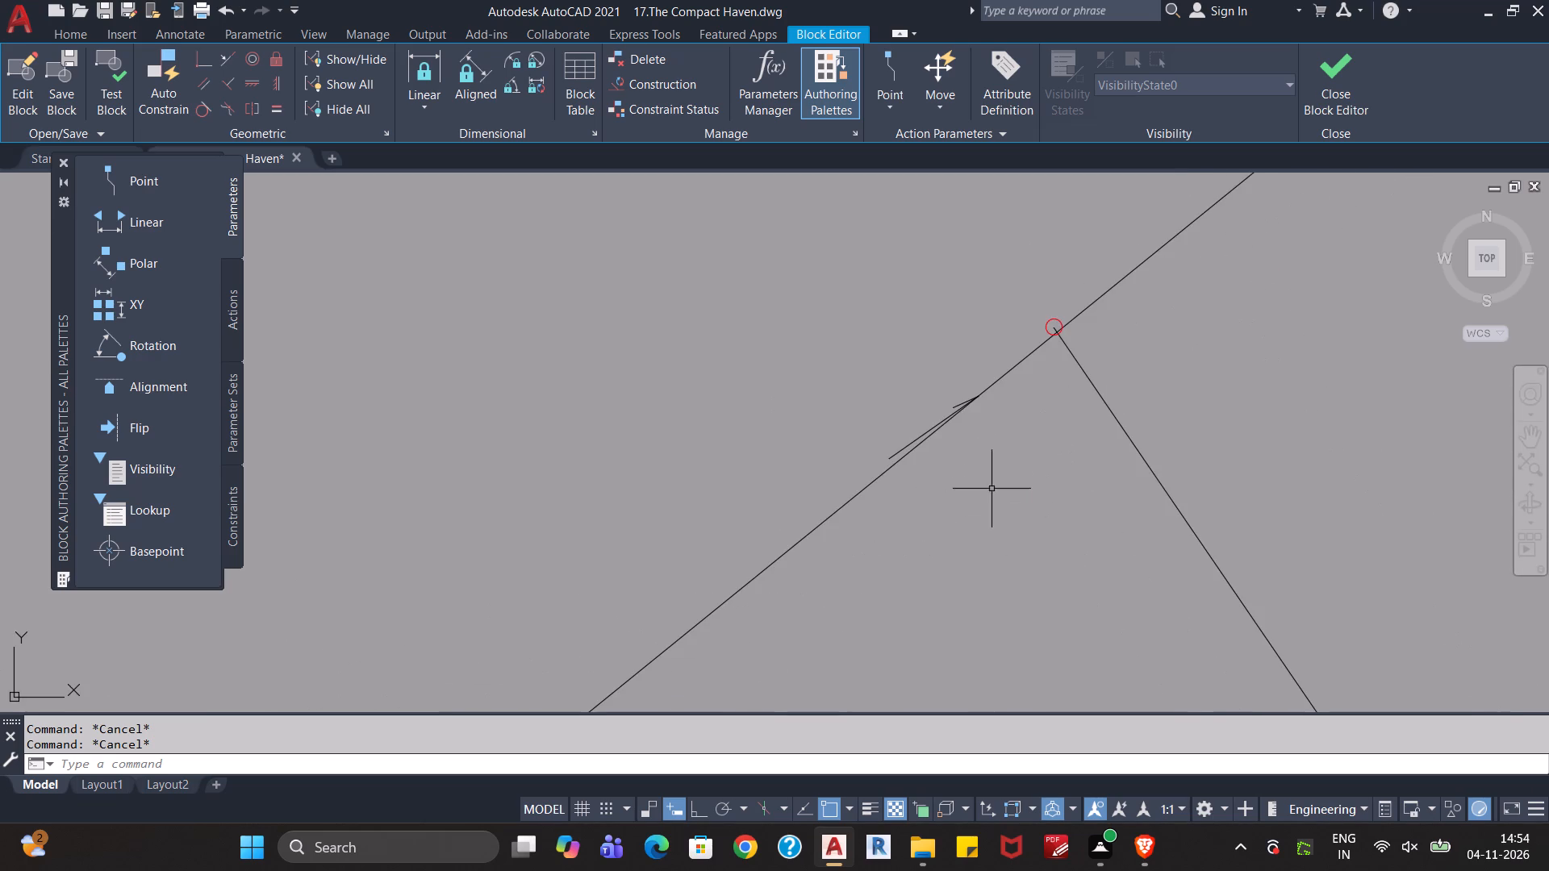
{"action": "scroll", "coordinate": [991, 472], "scroll_direction": "up", "scroll_amount": 1}
{"action": "middle_click_drag", "start_coordinate": [991, 471], "coordinate": [932, 635]}
{"action": "scroll", "coordinate": [877, 588], "scroll_direction": "up", "scroll_amount": 3}
{"action": "middle_click_drag", "start_coordinate": [860, 548], "coordinate": [877, 623]}
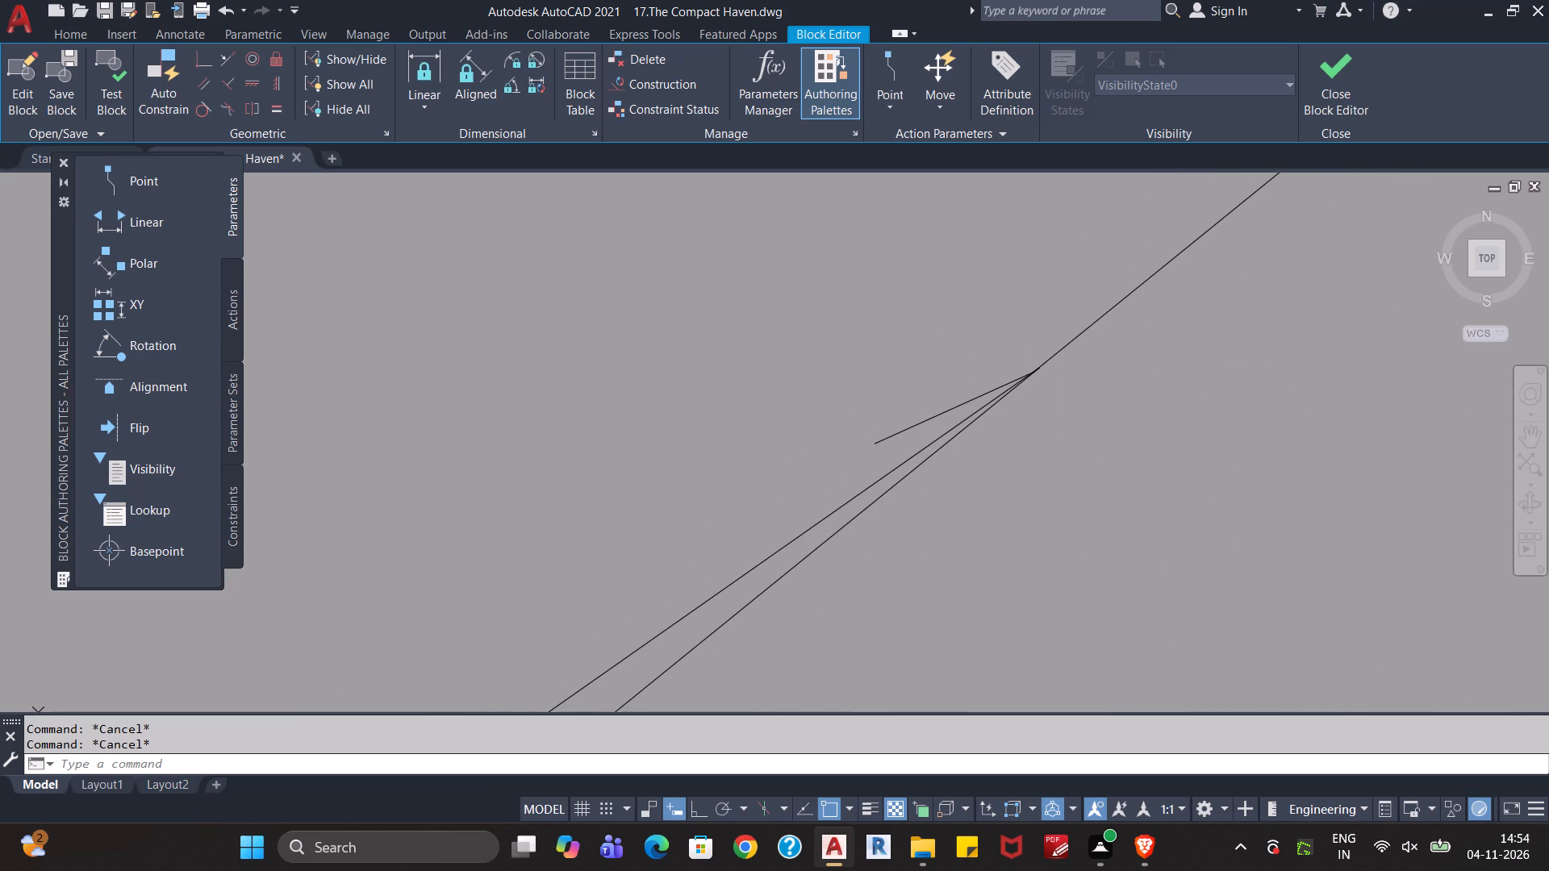
{"action": "type", "text": "tr"}
{"action": "key", "text": "Return"}
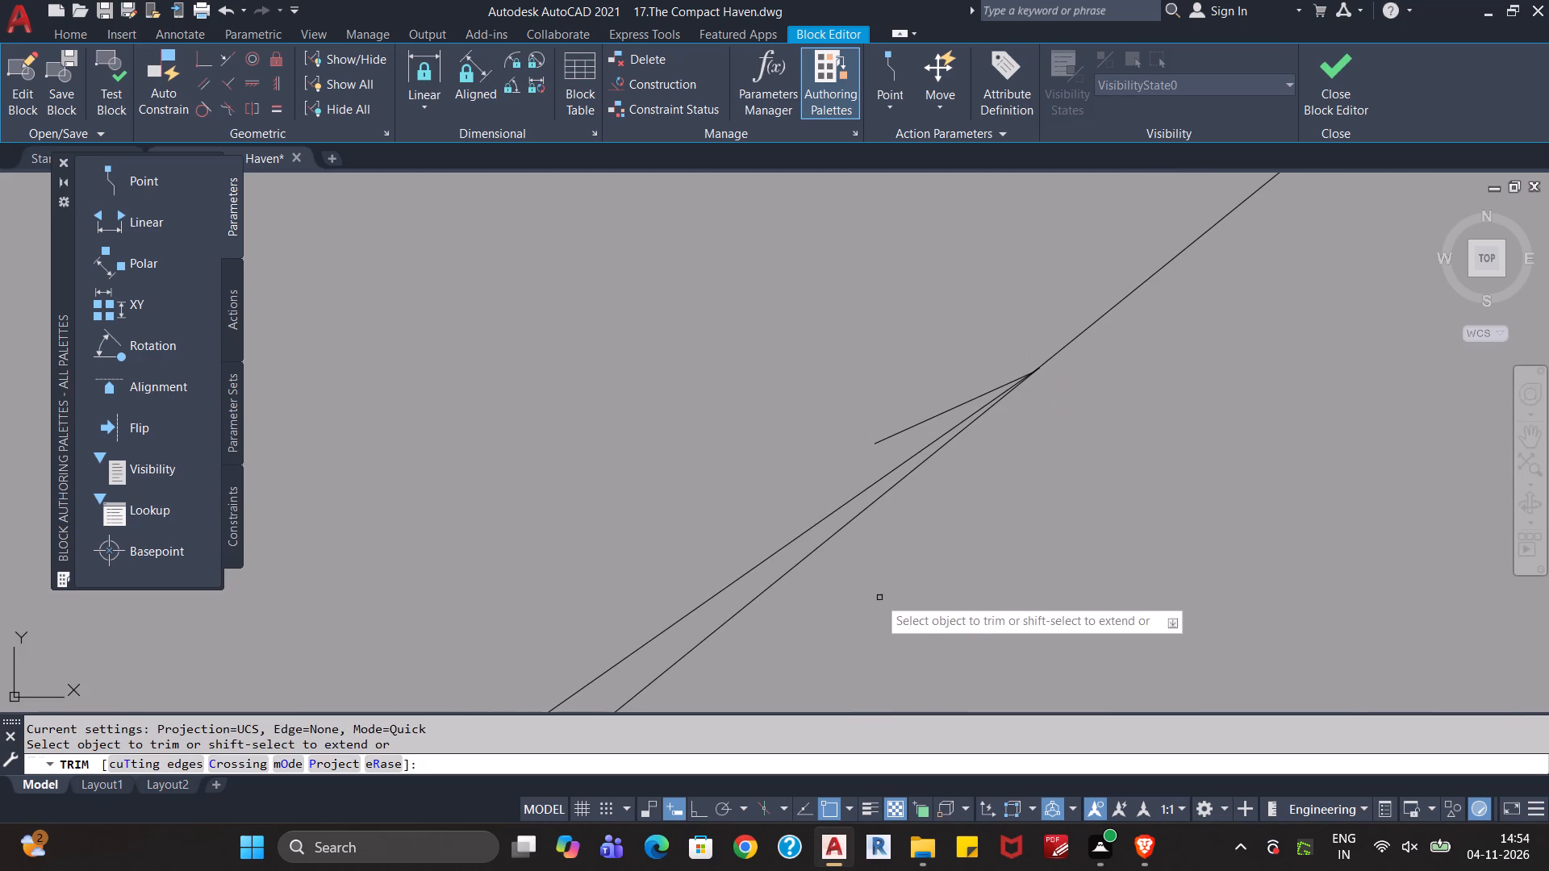
{"action": "left_click", "coordinate": [807, 535]}
{"action": "left_click", "coordinate": [913, 431]}
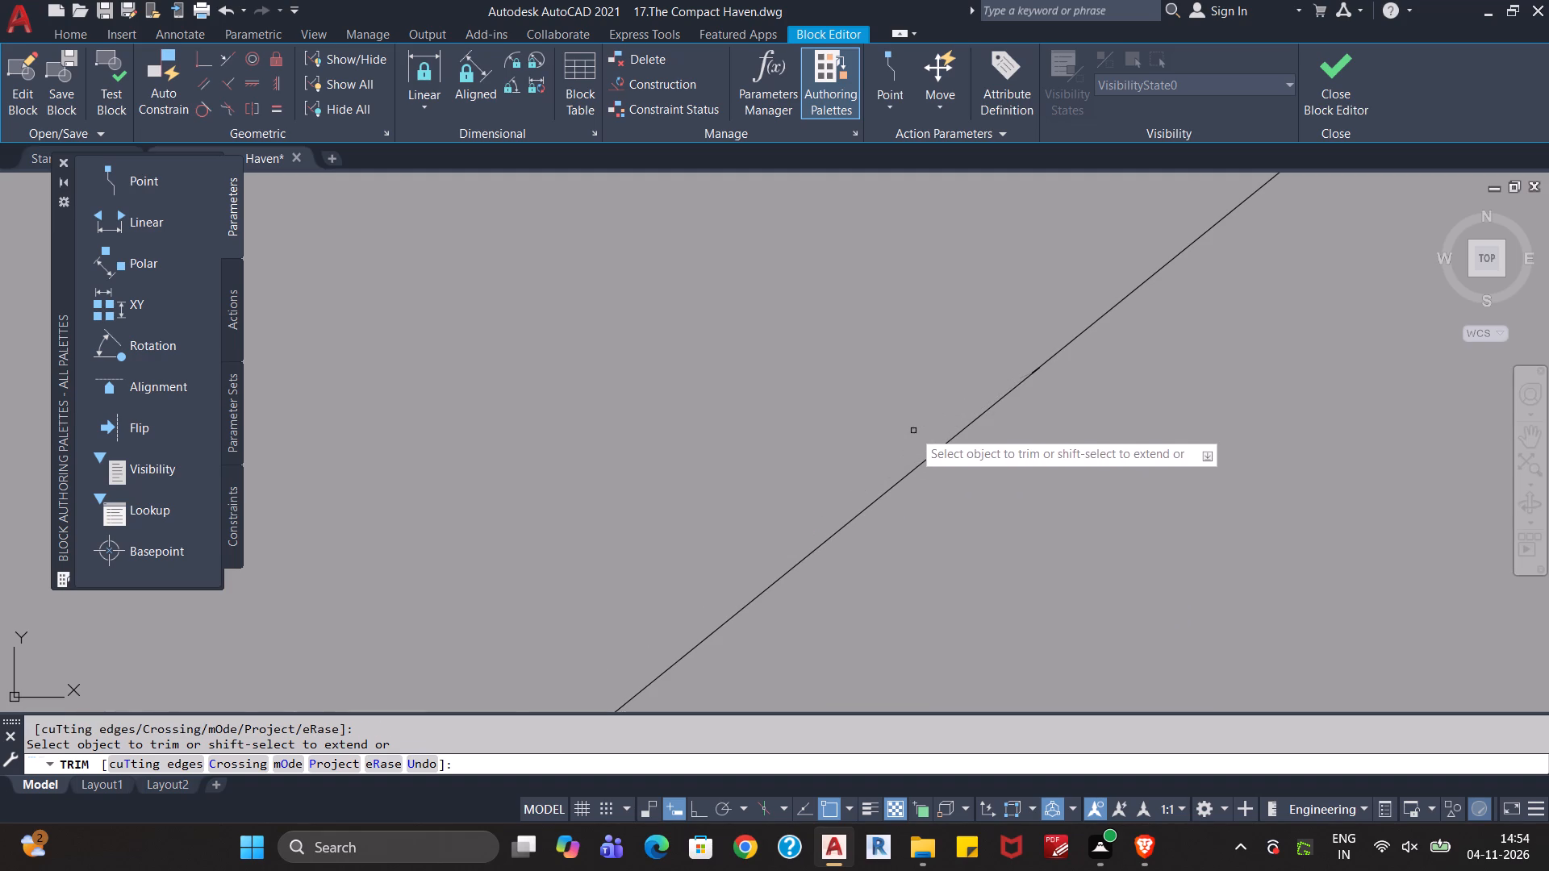
Trim the overlapping line tips at the stretched vertex on the pad's edge, and undo the last trim.
{"action": "scroll", "coordinate": [1064, 398], "scroll_direction": "up", "scroll_amount": 2}
{"action": "middle_click_drag", "start_coordinate": [1021, 379], "coordinate": [966, 540]}
{"action": "scroll", "coordinate": [960, 466], "scroll_direction": "up", "scroll_amount": 4}
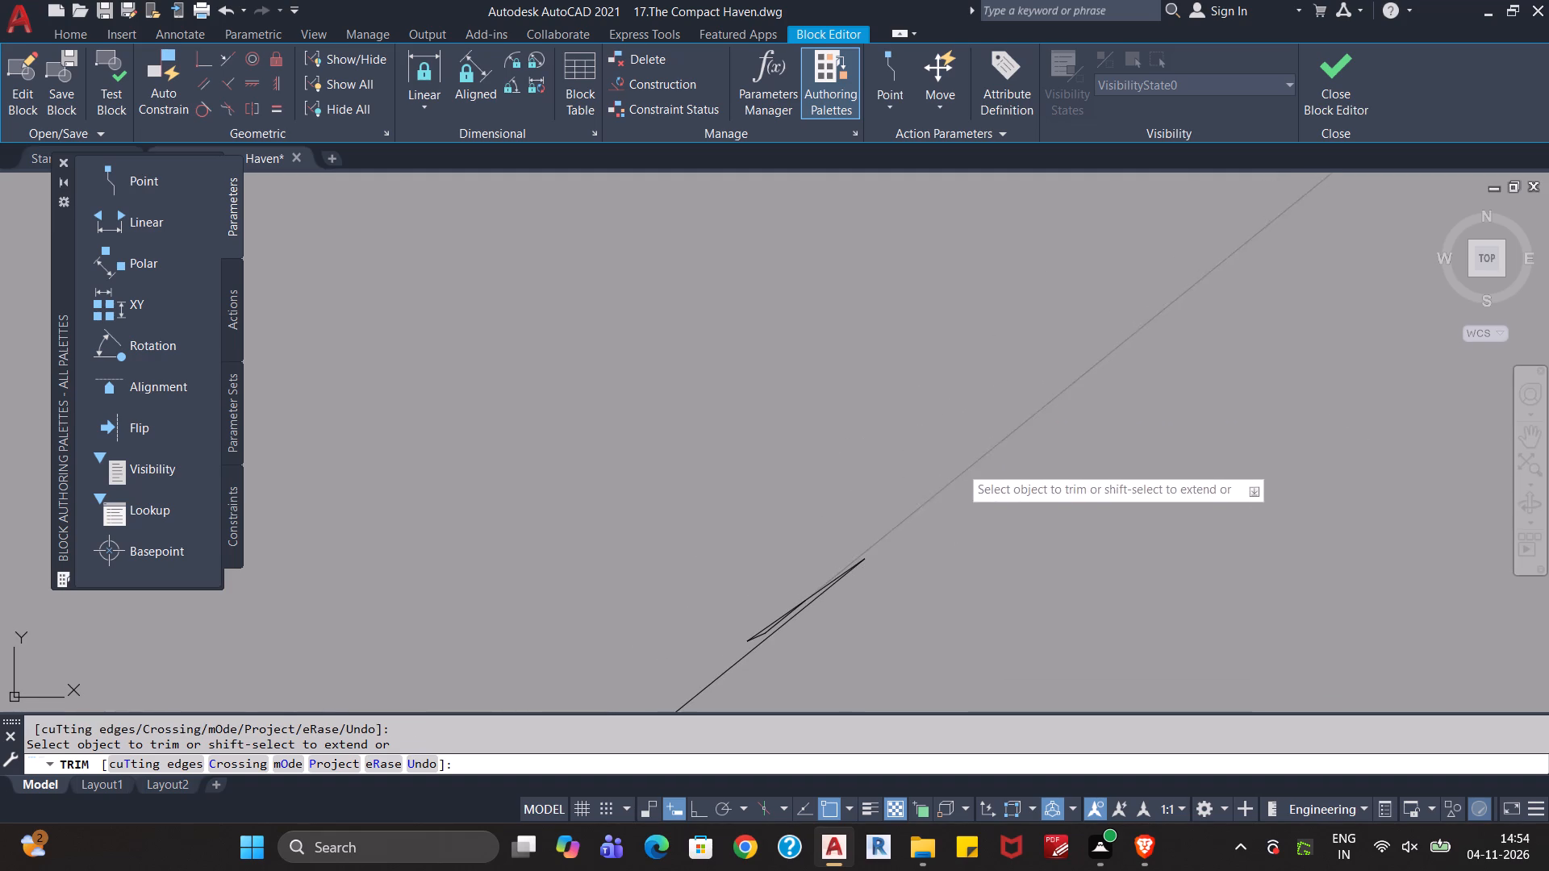
{"action": "scroll", "coordinate": [825, 616], "scroll_direction": "up", "scroll_amount": 3}
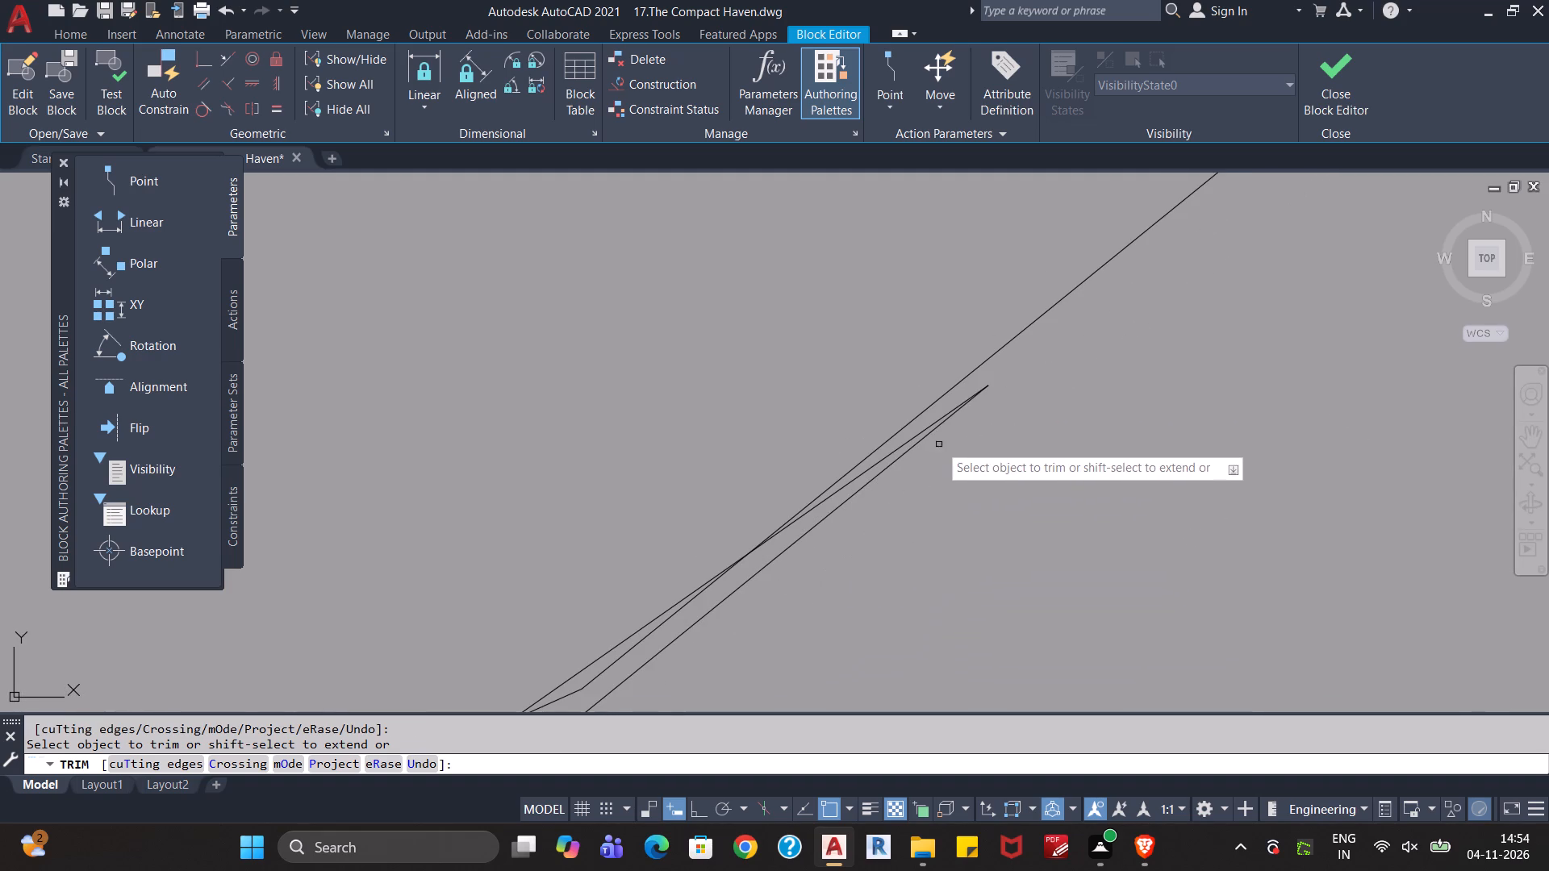
{"action": "left_click", "coordinate": [936, 424]}
{"action": "left_click", "coordinate": [936, 429]}
{"action": "middle_click_drag", "start_coordinate": [795, 585], "coordinate": [1126, 491]}
{"action": "scroll", "coordinate": [976, 598], "scroll_direction": "down", "scroll_amount": 2}
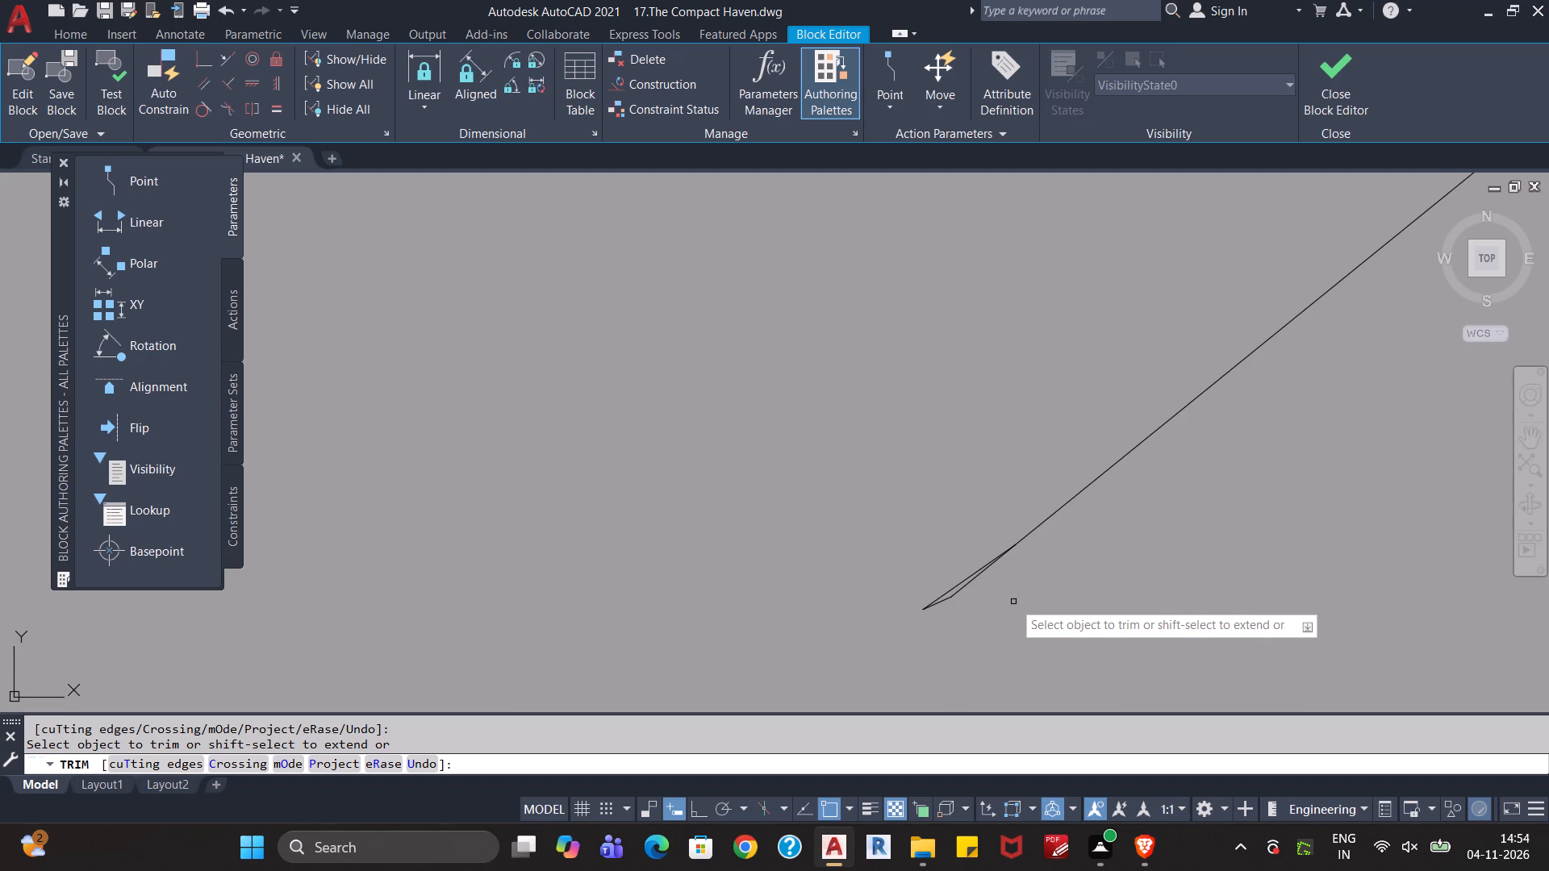
{"action": "key", "text": "ctrl+z"}
{"action": "scroll", "coordinate": [981, 576], "scroll_direction": "down", "scroll_amount": 5}
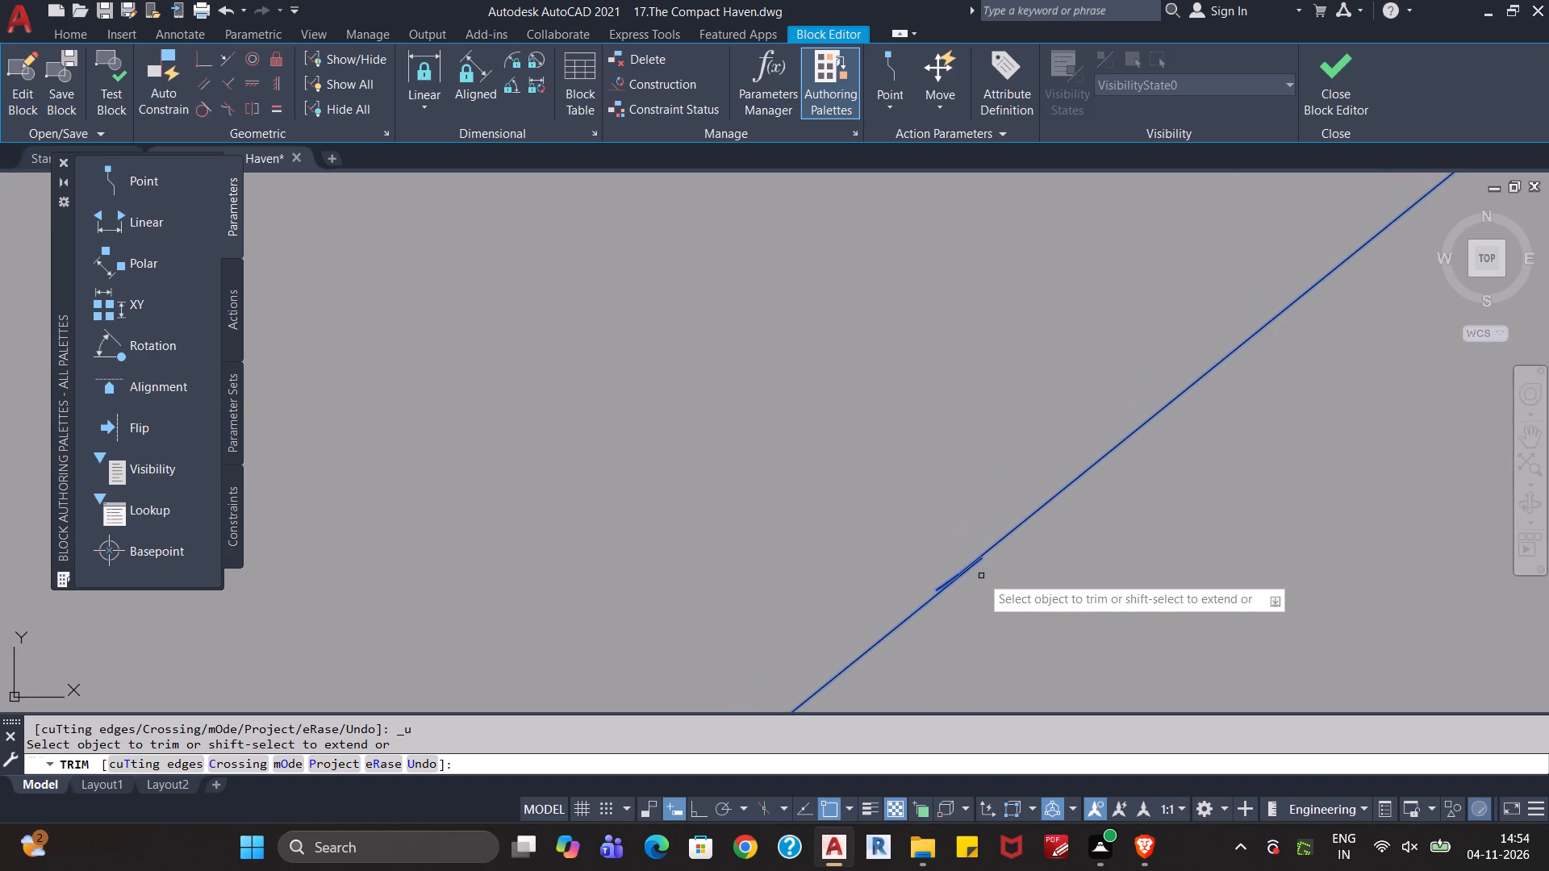
{"action": "key", "text": "Escape"}
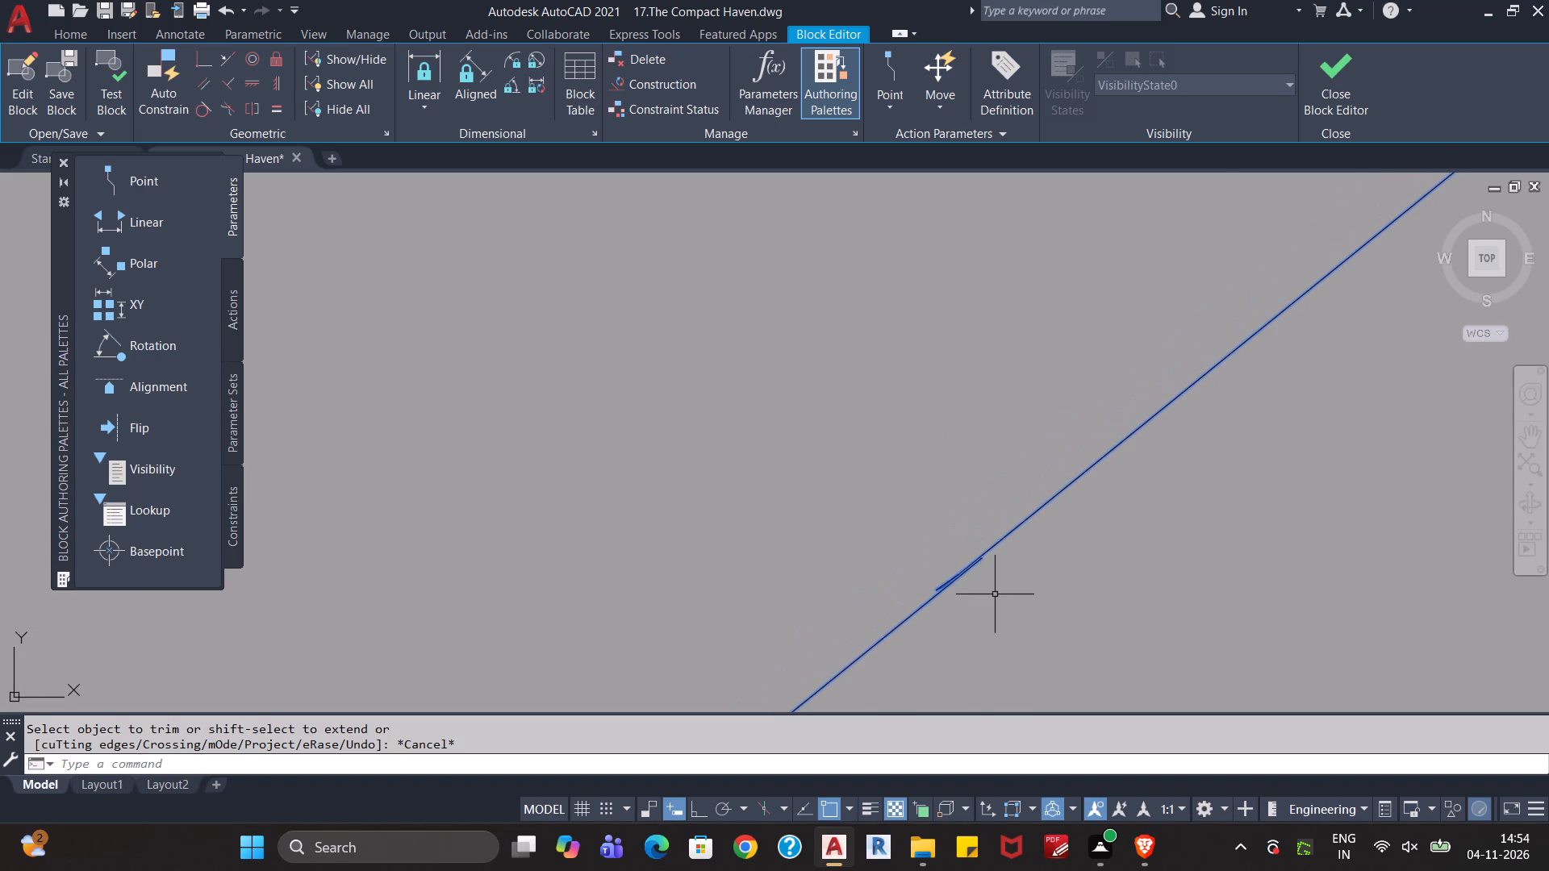
{"action": "scroll", "coordinate": [996, 595], "scroll_direction": "up", "scroll_amount": 3}
{"action": "scroll", "coordinate": [881, 581], "scroll_direction": "up", "scroll_amount": 1}
{"action": "key", "text": "Escape"}
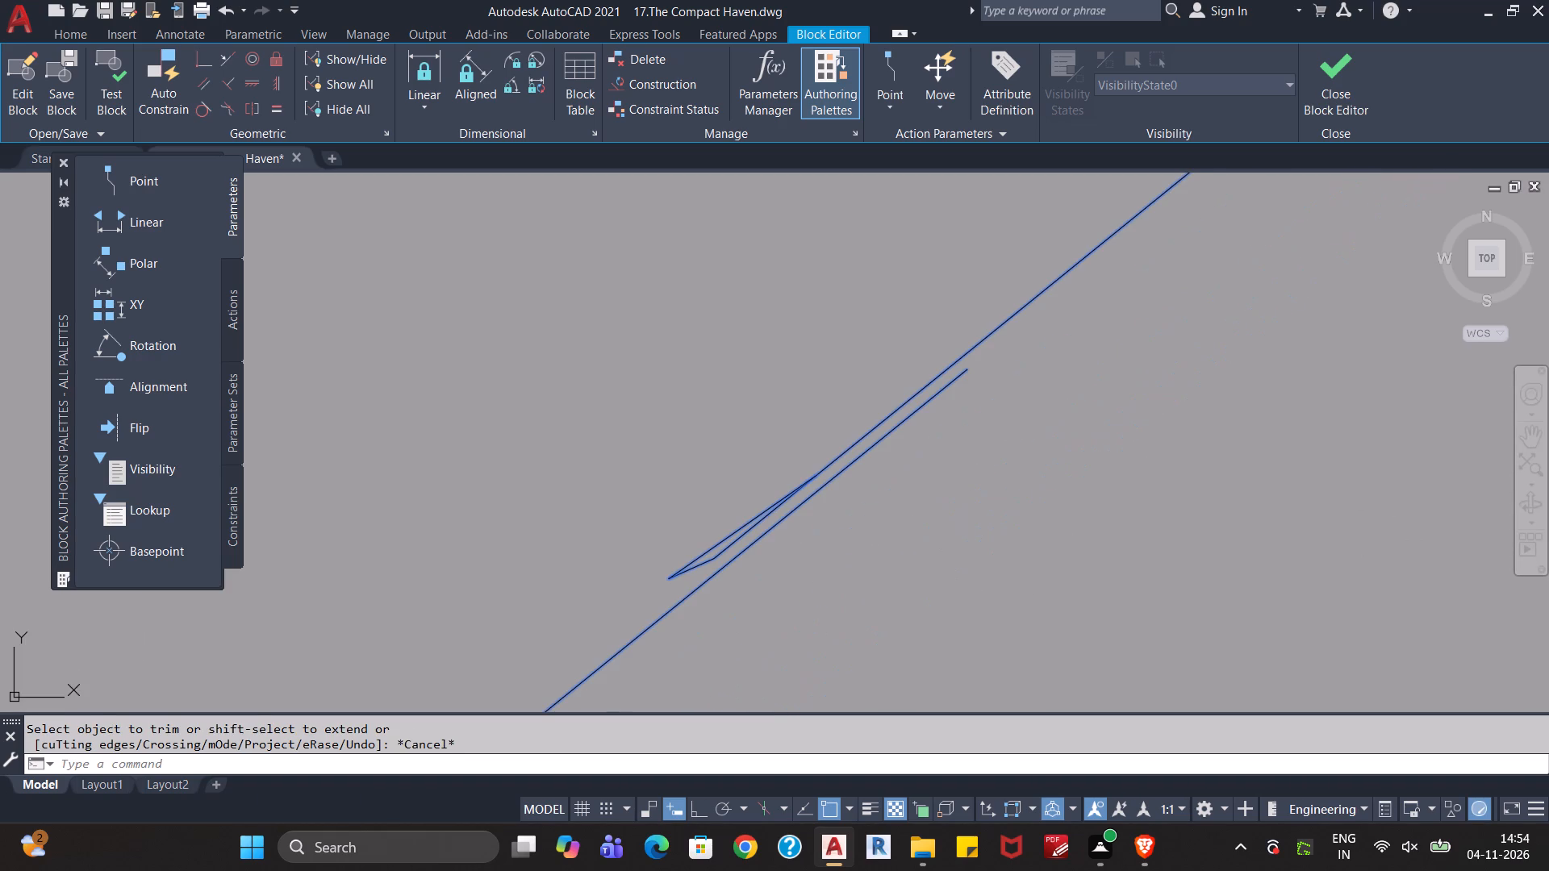
{"action": "key", "text": "Escape"}
Trim the end of the armrest support line that overshoots the pad outline at the red gap marker.
{"action": "scroll", "coordinate": [950, 520], "scroll_direction": "down", "scroll_amount": 10}
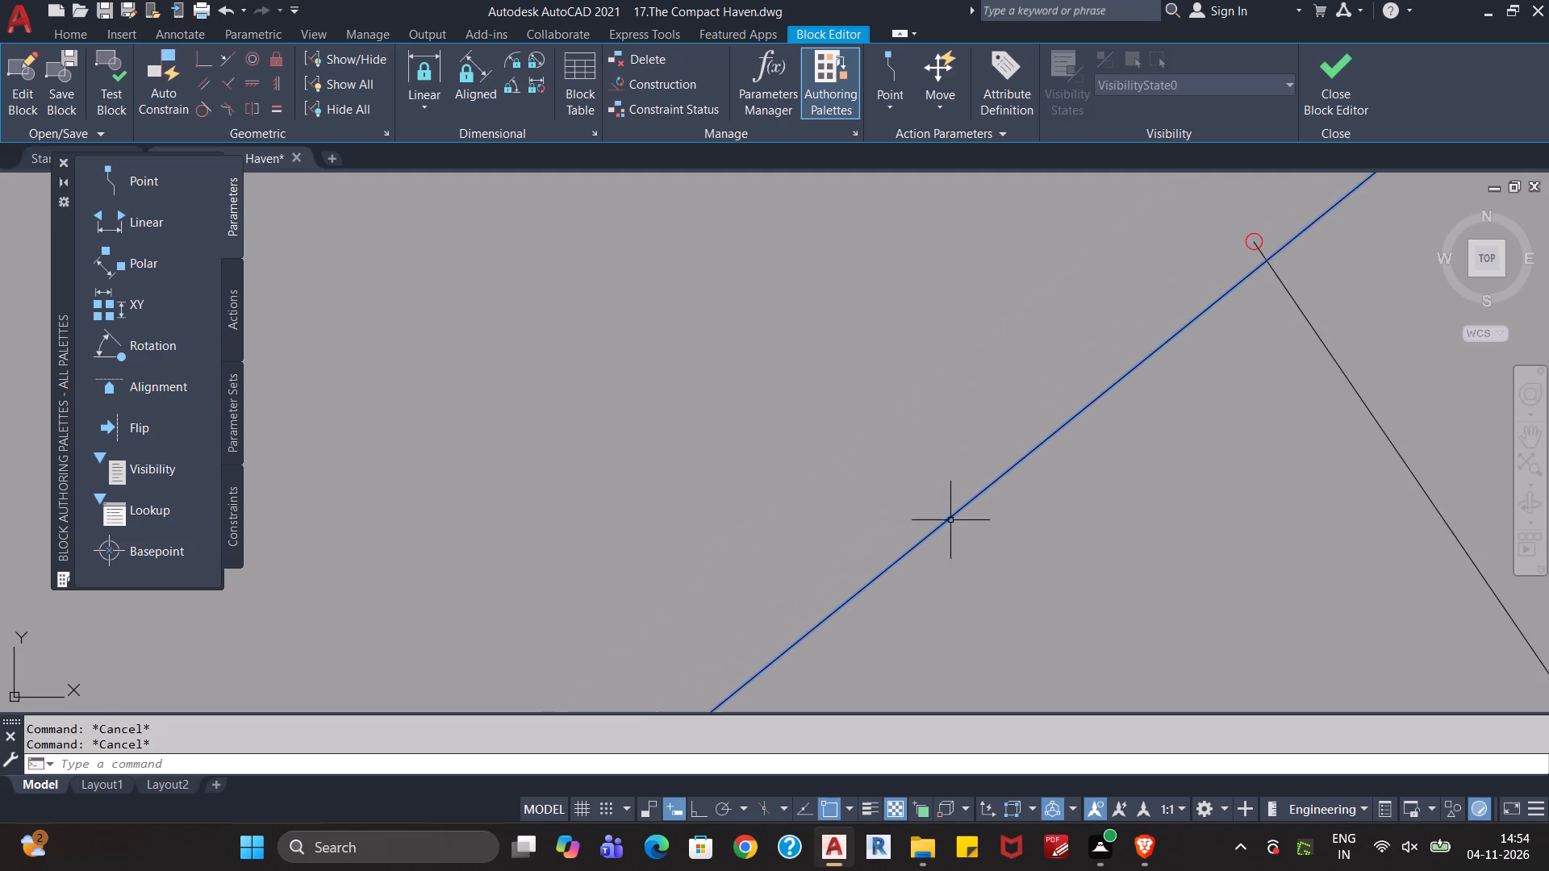
{"action": "scroll", "coordinate": [950, 520], "scroll_direction": "down", "scroll_amount": 5}
{"action": "scroll", "coordinate": [992, 506], "scroll_direction": "up", "scroll_amount": 4}
{"action": "scroll", "coordinate": [877, 492], "scroll_direction": "up", "scroll_amount": 4}
{"action": "middle_click_drag", "start_coordinate": [790, 522], "coordinate": [999, 526]}
{"action": "type", "text": "tr"}
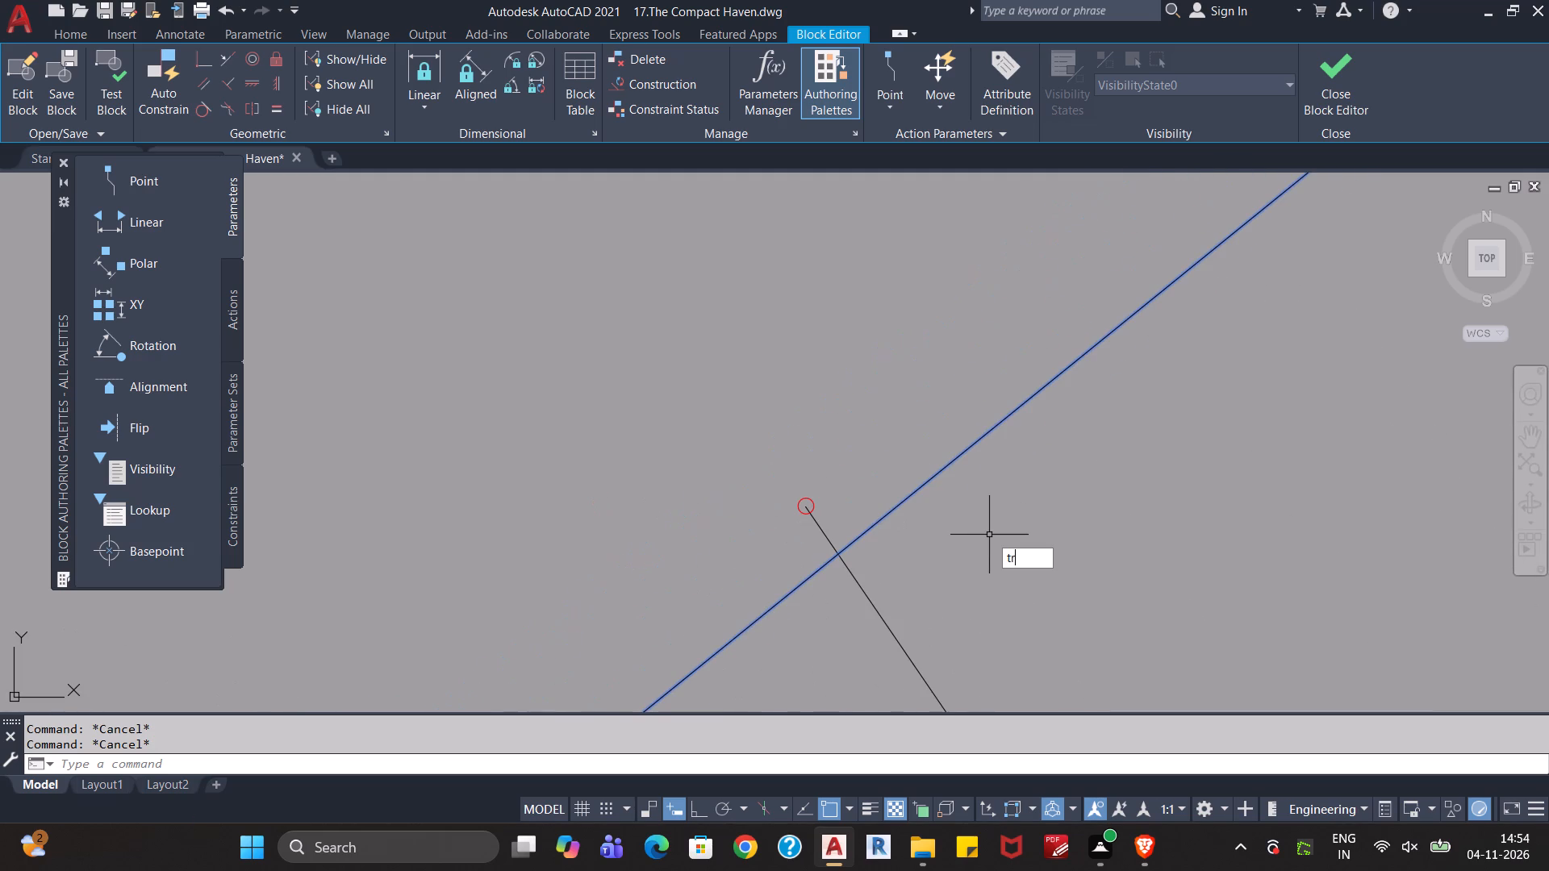
{"action": "key", "text": "Return"}
{"action": "left_click", "coordinate": [824, 533]}
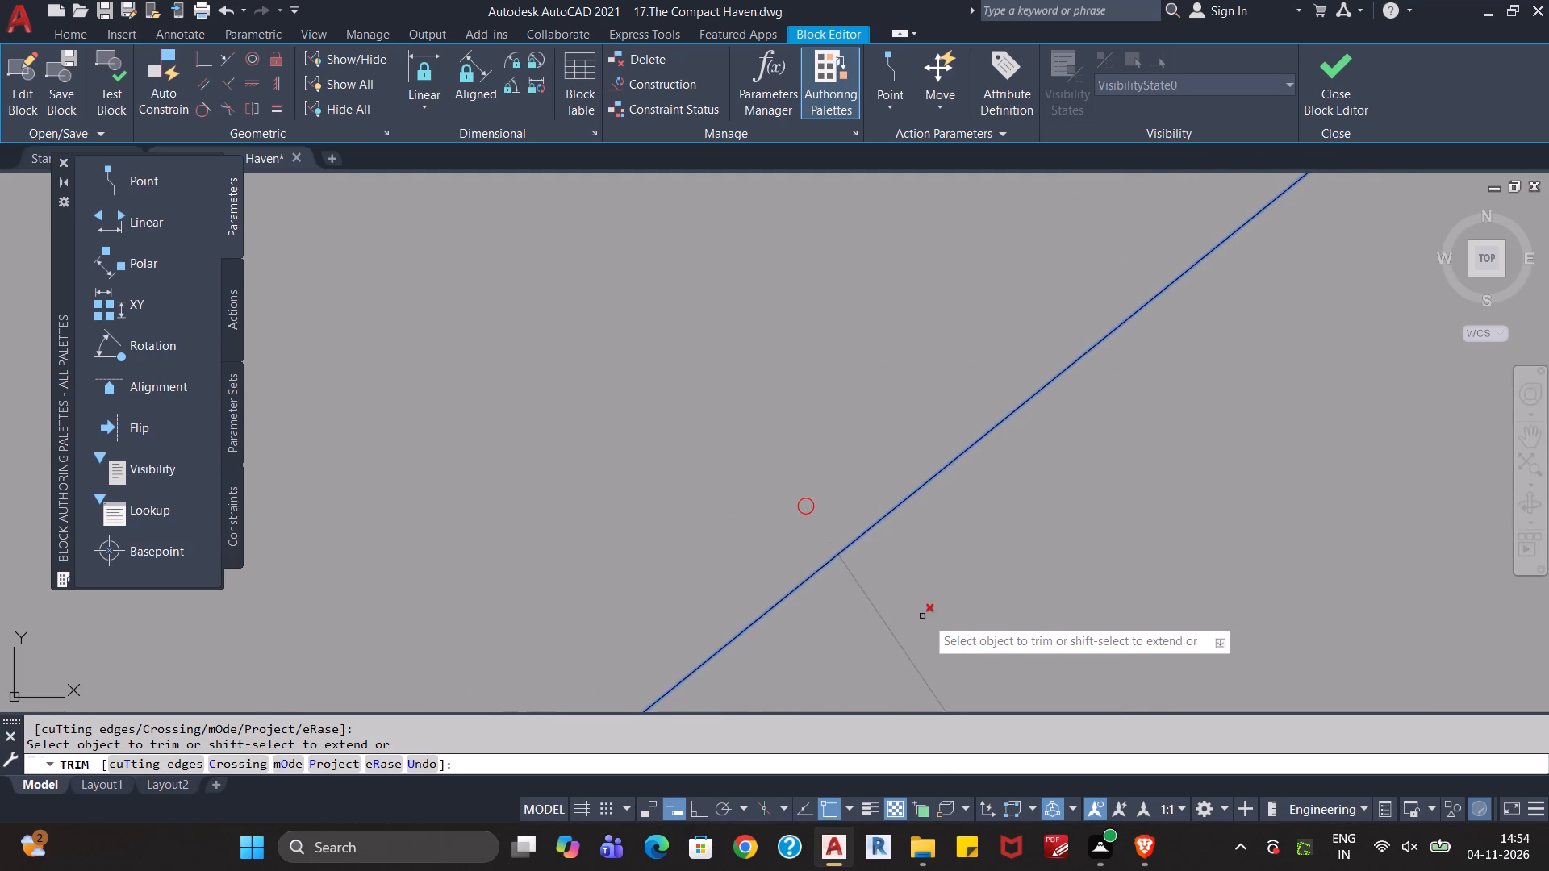
{"action": "scroll", "coordinate": [943, 611], "scroll_direction": "down", "scroll_amount": 2}
{"action": "scroll", "coordinate": [875, 570], "scroll_direction": "up", "scroll_amount": 4}
{"action": "scroll", "coordinate": [1028, 588], "scroll_direction": "up", "scroll_amount": 4}
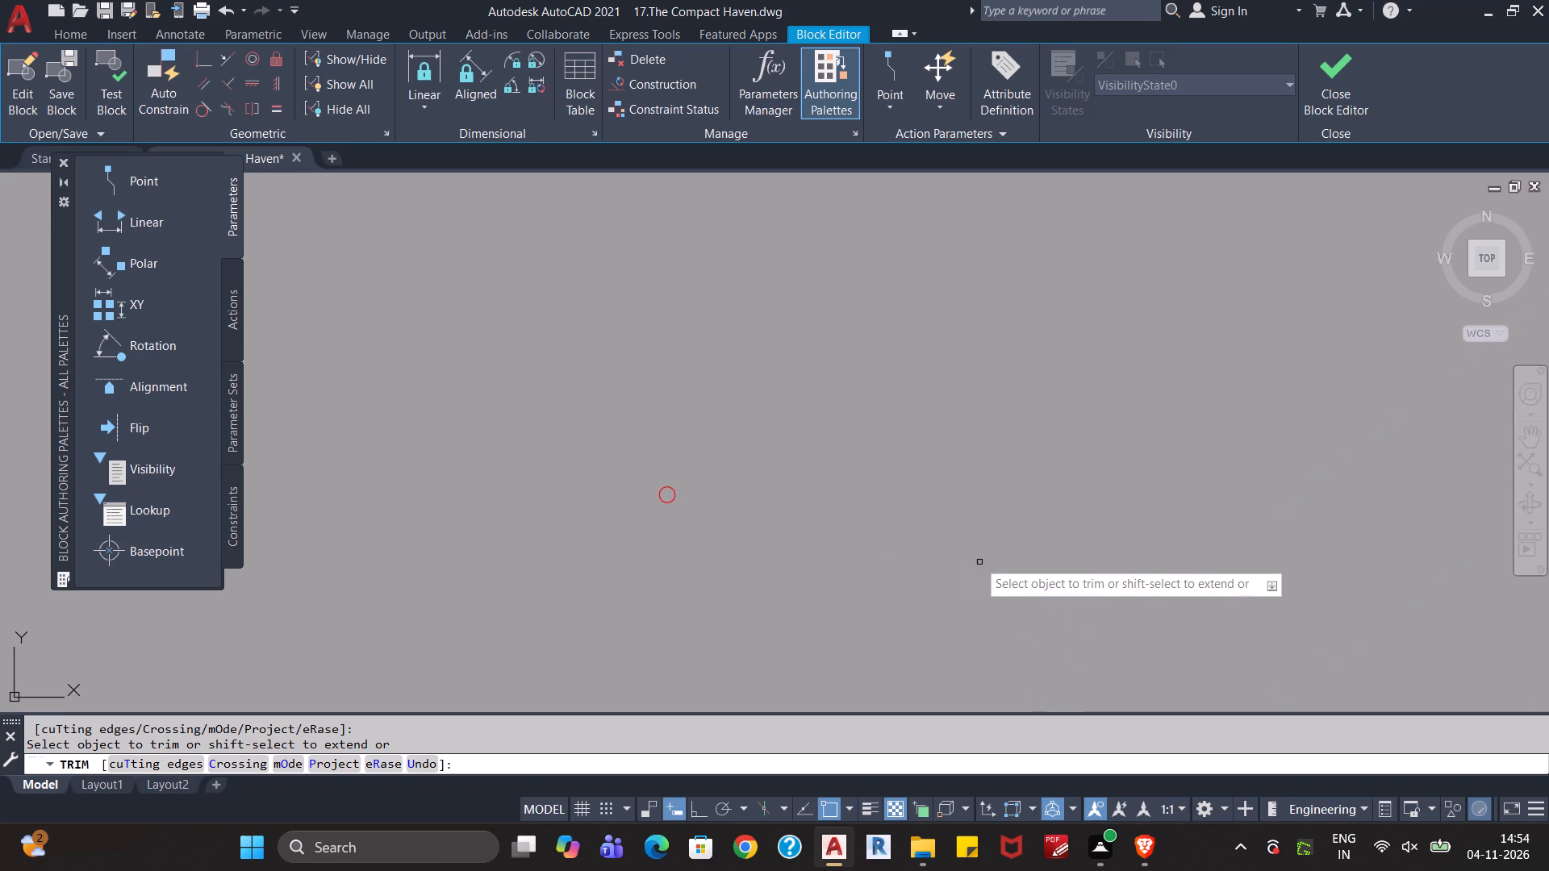
{"action": "scroll", "coordinate": [689, 516], "scroll_direction": "down", "scroll_amount": 9}
{"action": "key", "text": "Escape"}
{"action": "key", "text": "Escape"}
{"action": "key", "text": "Escape"}
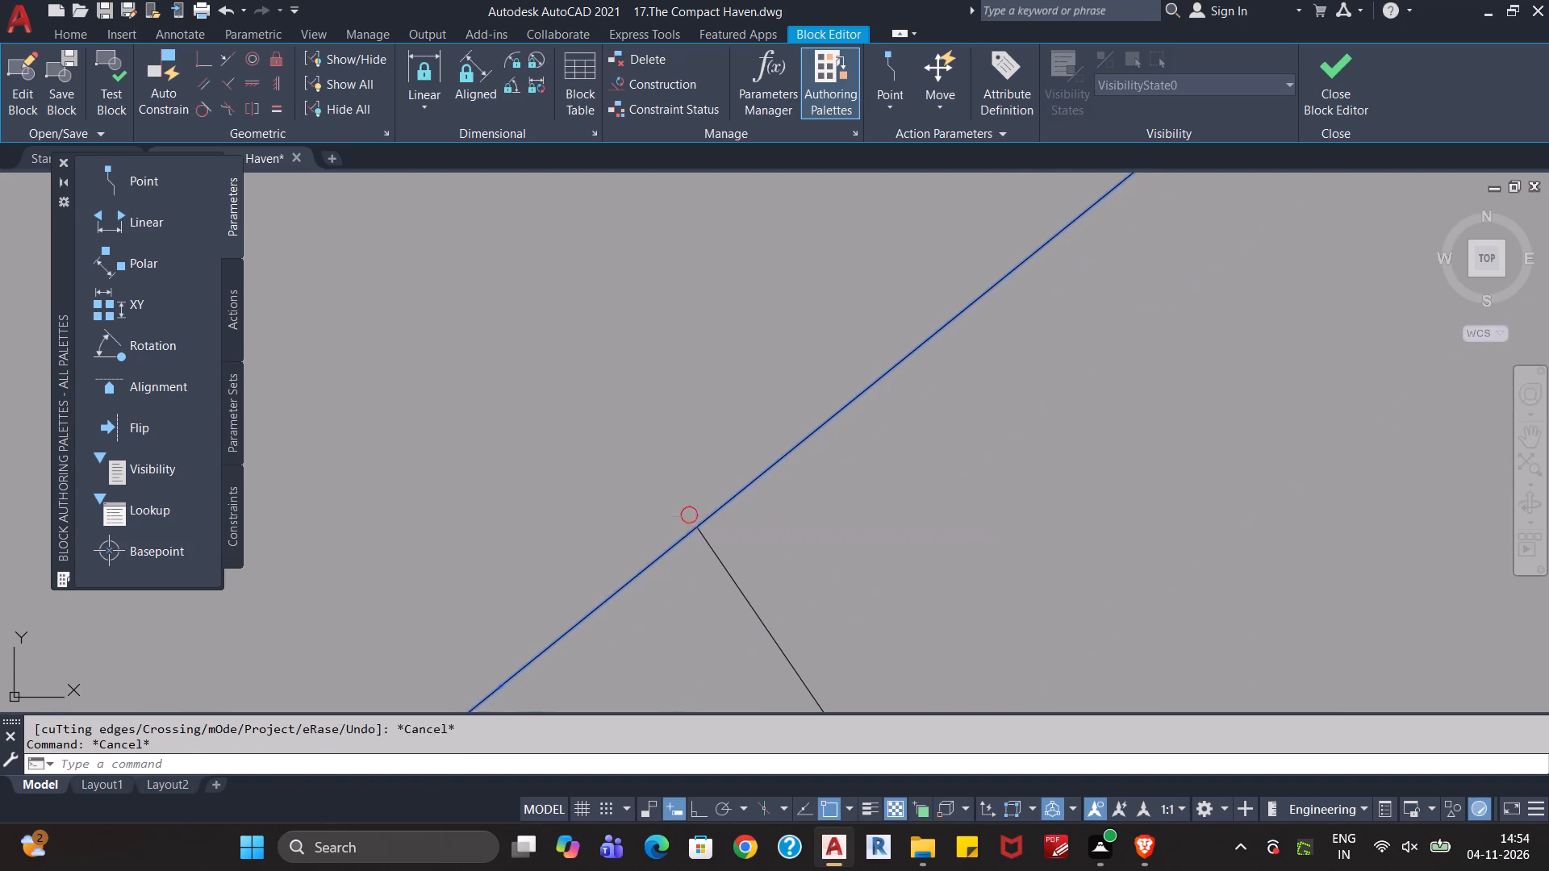
Examine the armrest pad's outline, its junctions with the support lines and the marked gap for remaining breaks.
{"action": "scroll", "coordinate": [689, 516], "scroll_direction": "down", "scroll_amount": 4}
{"action": "key", "text": "Escape"}
{"action": "scroll", "coordinate": [688, 571], "scroll_direction": "down", "scroll_amount": 4}
{"action": "middle_click_drag", "start_coordinate": [662, 627], "coordinate": [841, 518]}
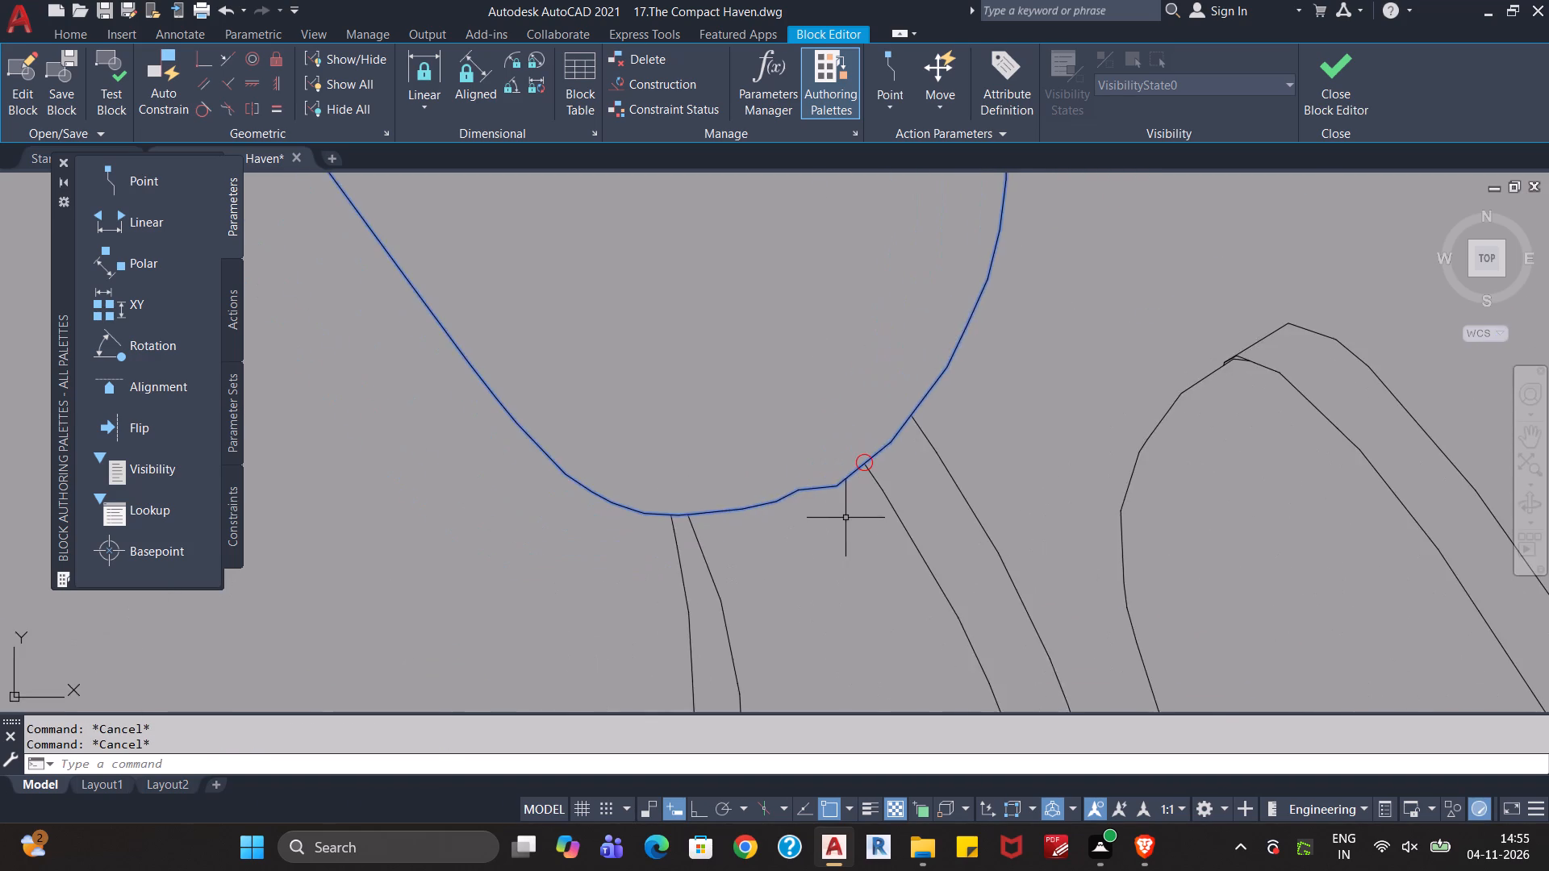
{"action": "scroll", "coordinate": [844, 522], "scroll_direction": "down", "scroll_amount": 4}
{"action": "middle_click_drag", "start_coordinate": [784, 586], "coordinate": [866, 465]}
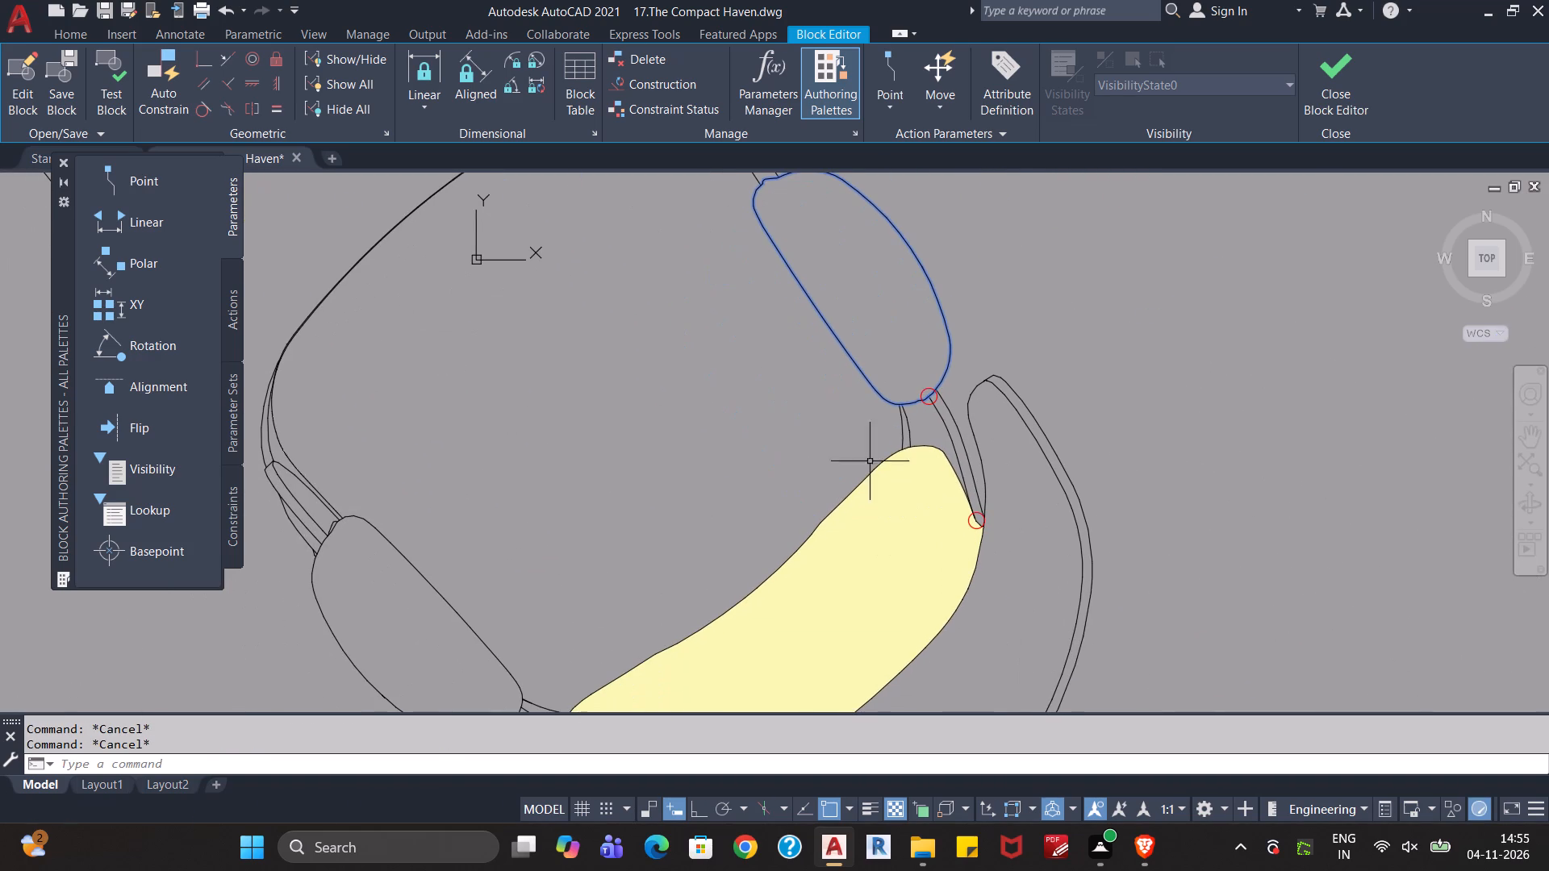
{"action": "scroll", "coordinate": [922, 402], "scroll_direction": "up", "scroll_amount": 5}
{"action": "scroll", "coordinate": [979, 360], "scroll_direction": "up", "scroll_amount": 4}
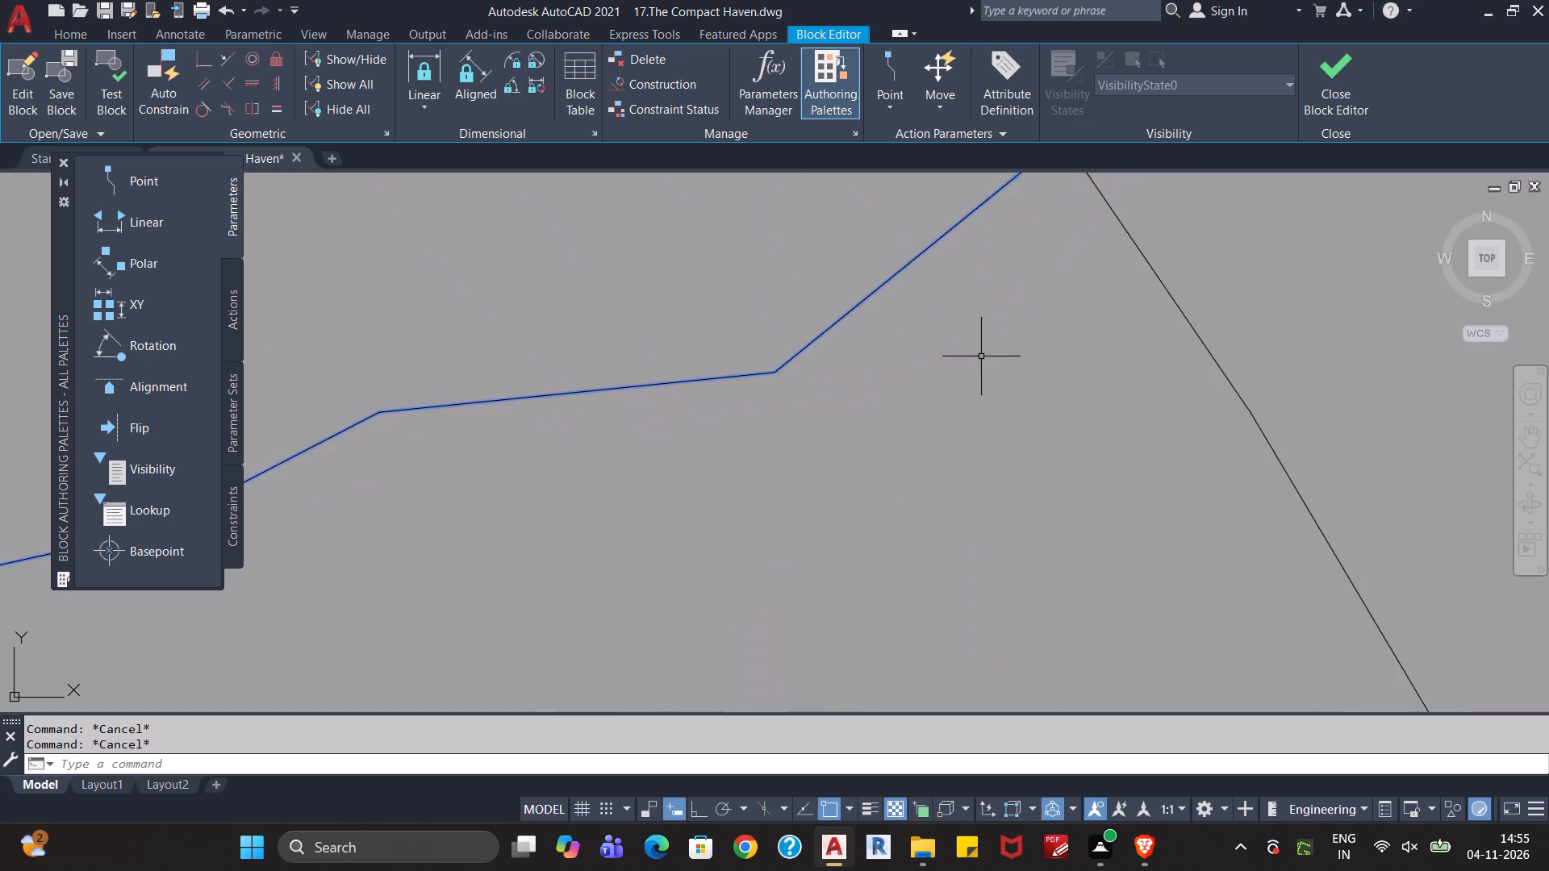
{"action": "scroll", "coordinate": [1010, 319], "scroll_direction": "up", "scroll_amount": 1}
{"action": "middle_click_drag", "start_coordinate": [1010, 319], "coordinate": [886, 614]}
{"action": "scroll", "coordinate": [981, 353], "scroll_direction": "up", "scroll_amount": 4}
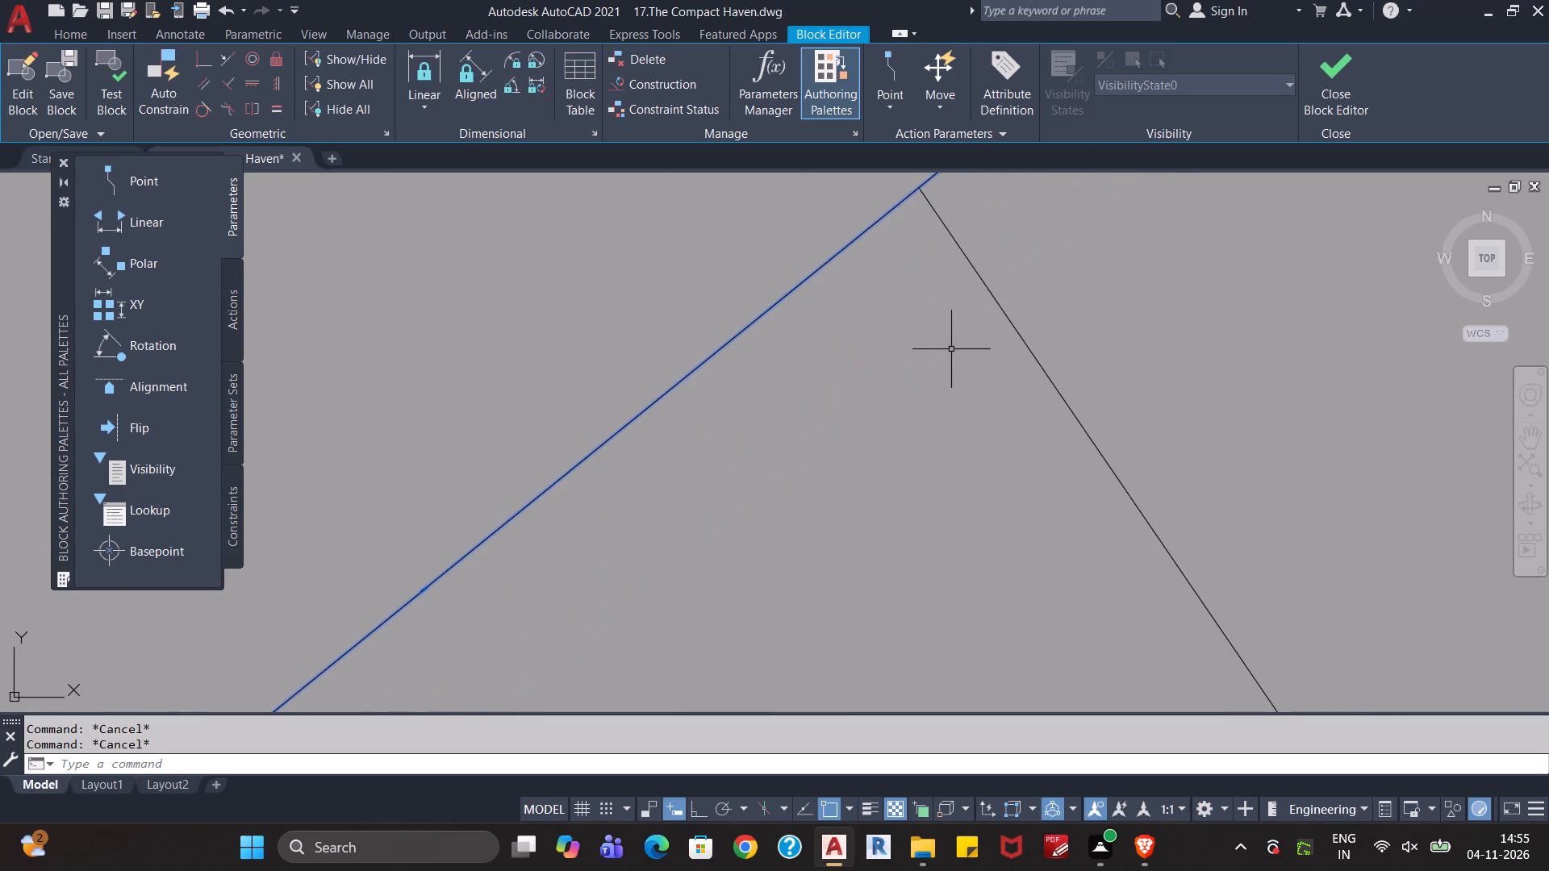
{"action": "scroll", "coordinate": [922, 391], "scroll_direction": "down", "scroll_amount": 3}
{"action": "scroll", "coordinate": [816, 540], "scroll_direction": "down", "scroll_amount": 3}
{"action": "middle_click_drag", "start_coordinate": [752, 620], "coordinate": [897, 535]}
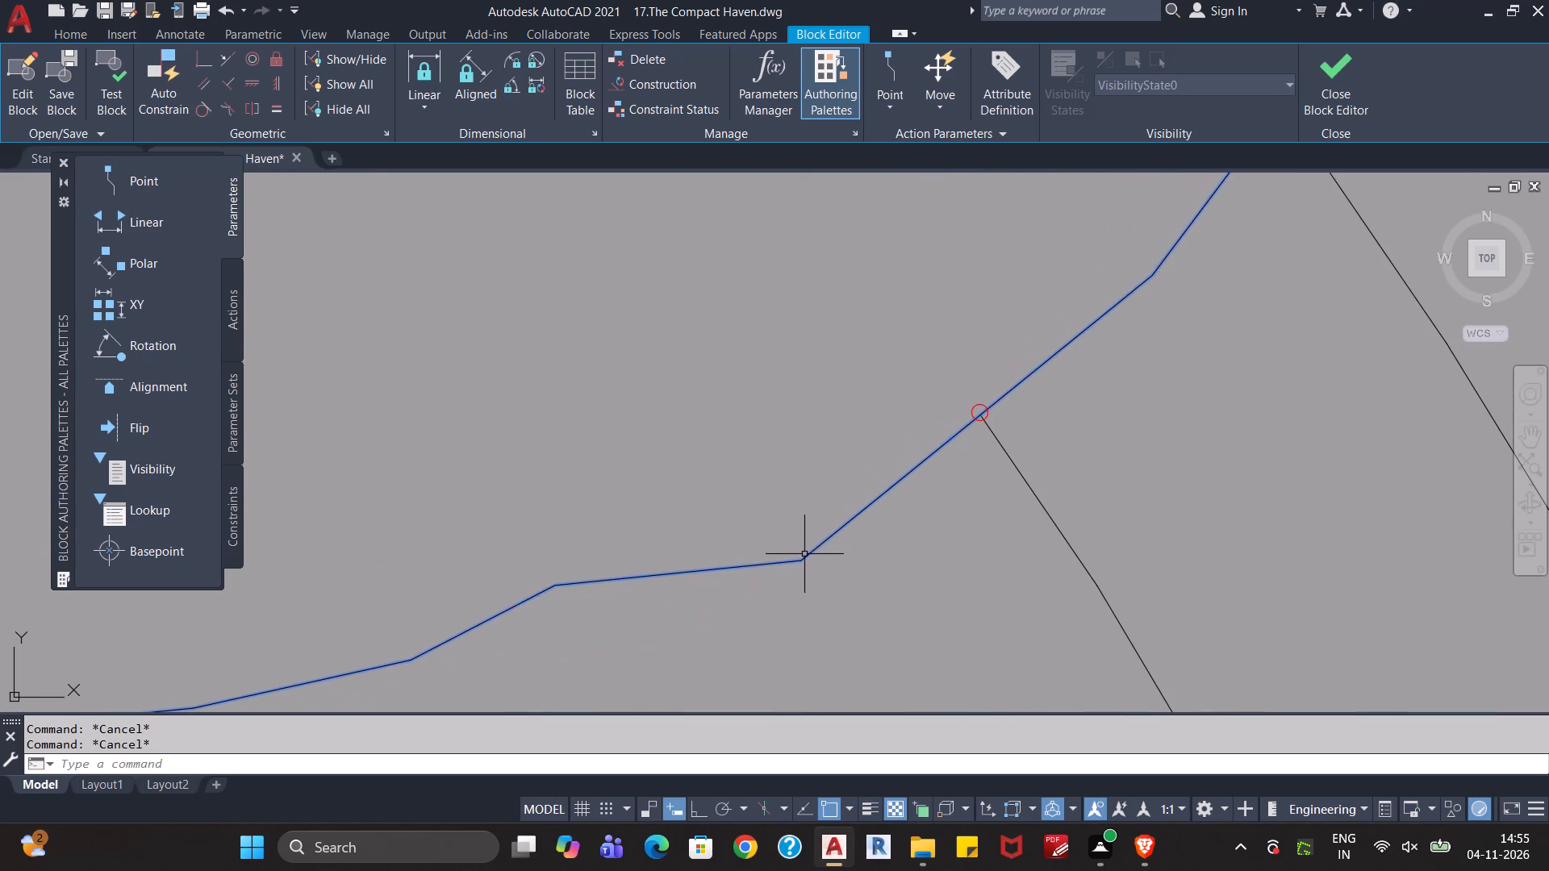
{"action": "scroll", "coordinate": [803, 562], "scroll_direction": "up", "scroll_amount": 9}
{"action": "scroll", "coordinate": [788, 565], "scroll_direction": "down", "scroll_amount": 3}
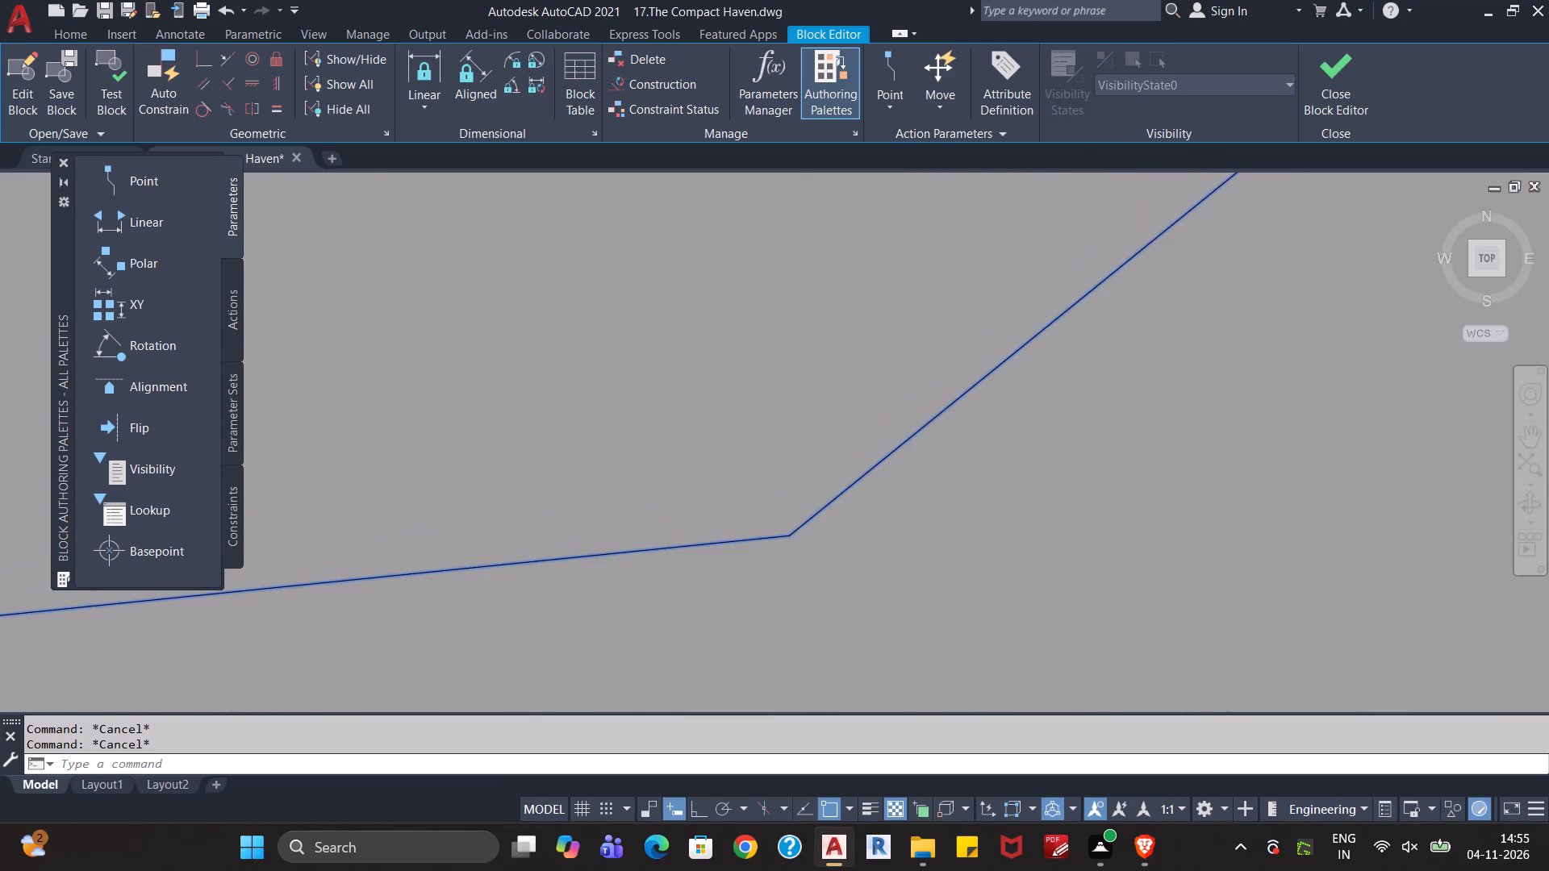
{"action": "key", "text": "Escape"}
{"action": "key", "text": "Escape"}
{"action": "scroll", "coordinate": [788, 565], "scroll_direction": "down", "scroll_amount": 4}
{"action": "key", "text": "grave"}
{"action": "key", "text": "Escape"}
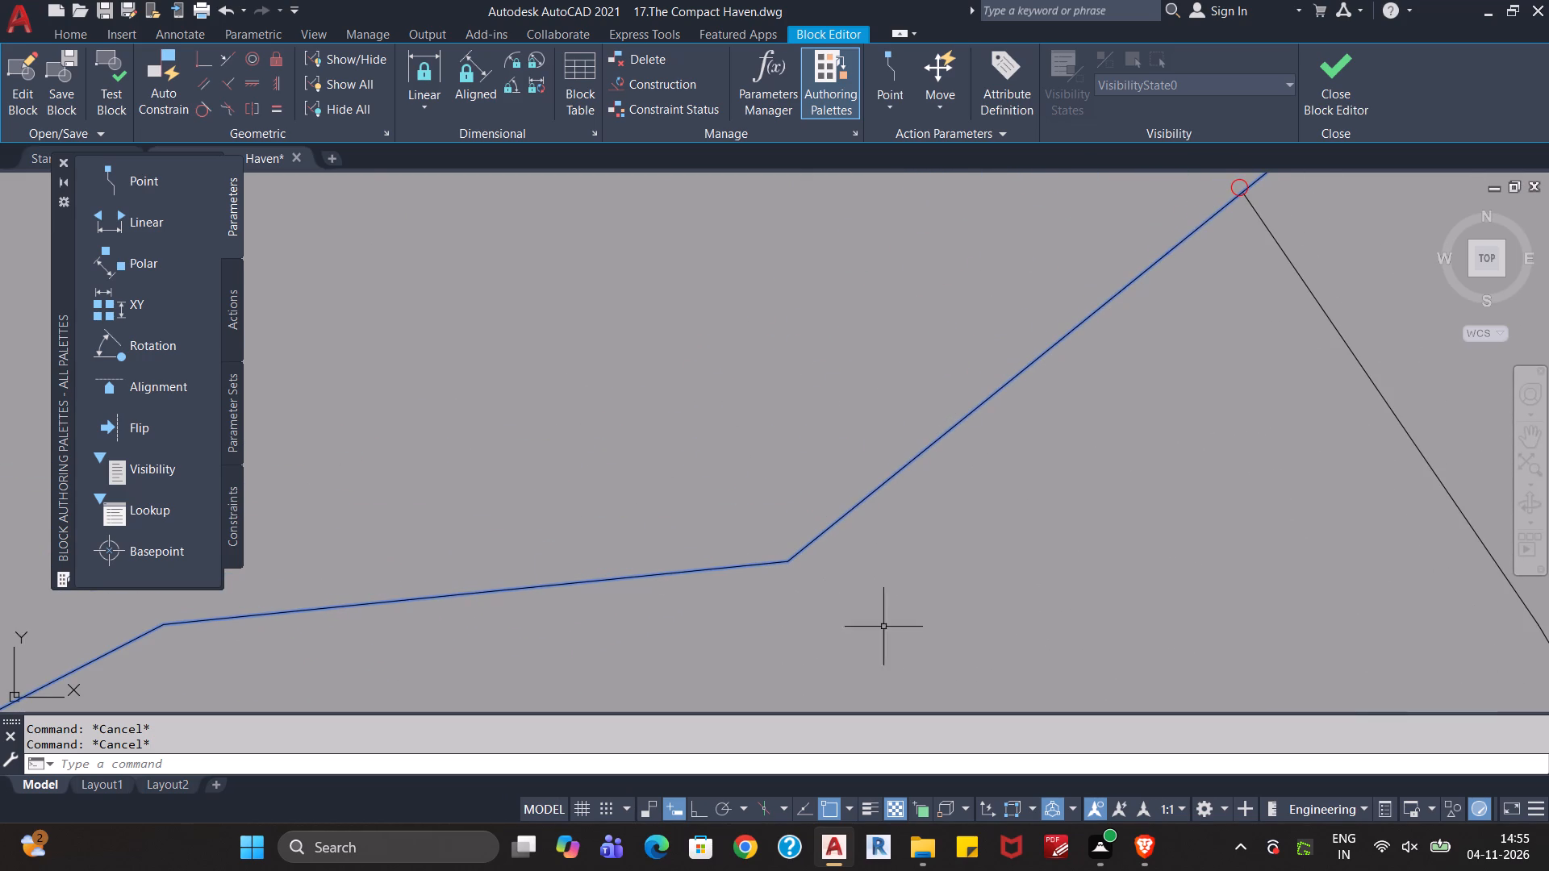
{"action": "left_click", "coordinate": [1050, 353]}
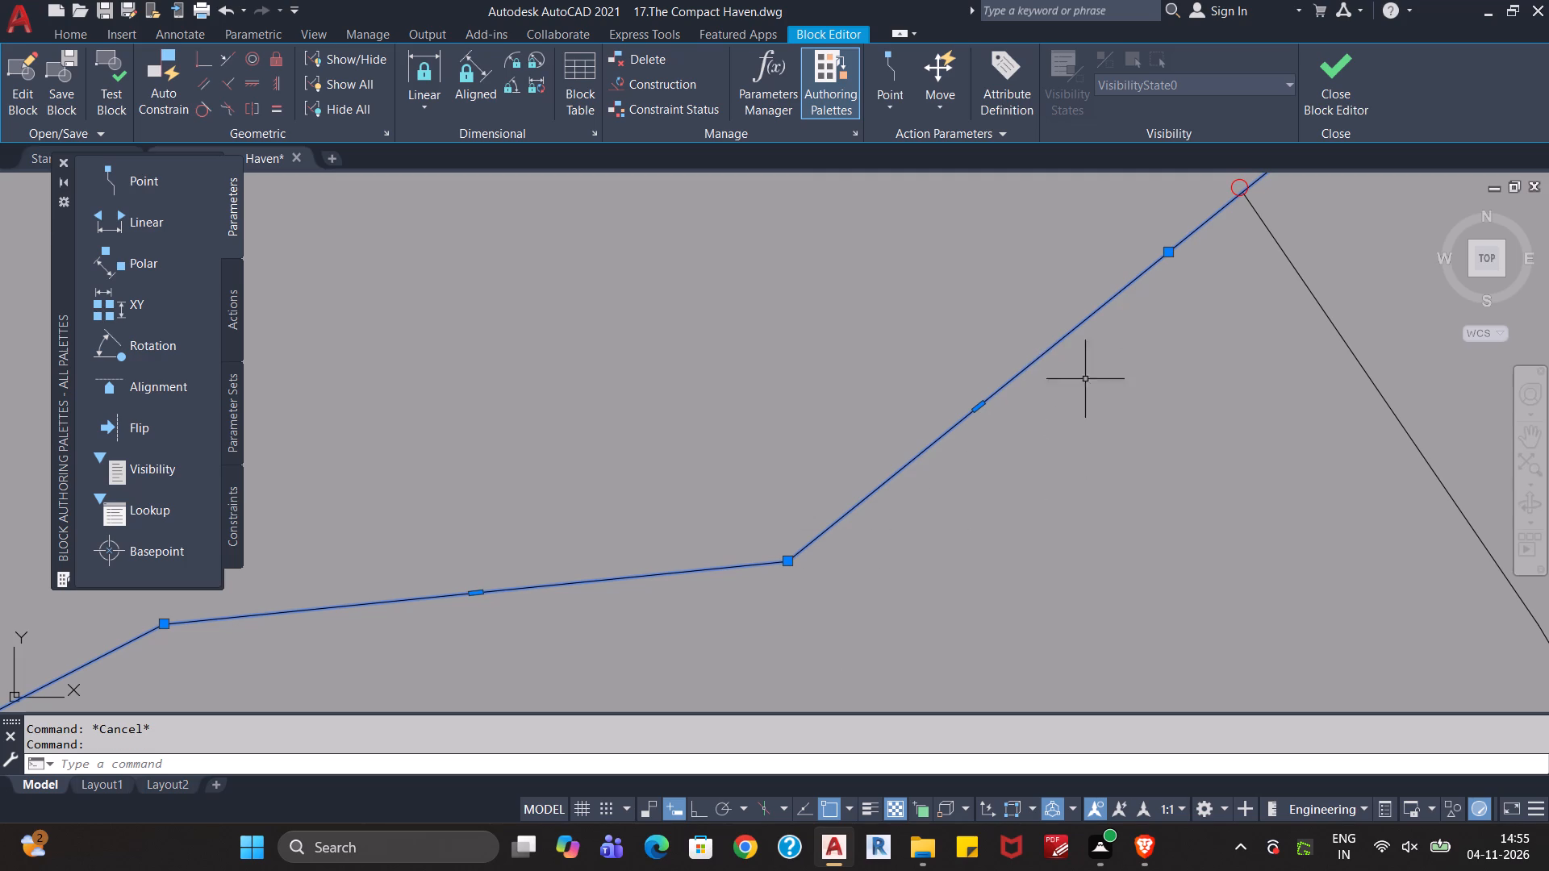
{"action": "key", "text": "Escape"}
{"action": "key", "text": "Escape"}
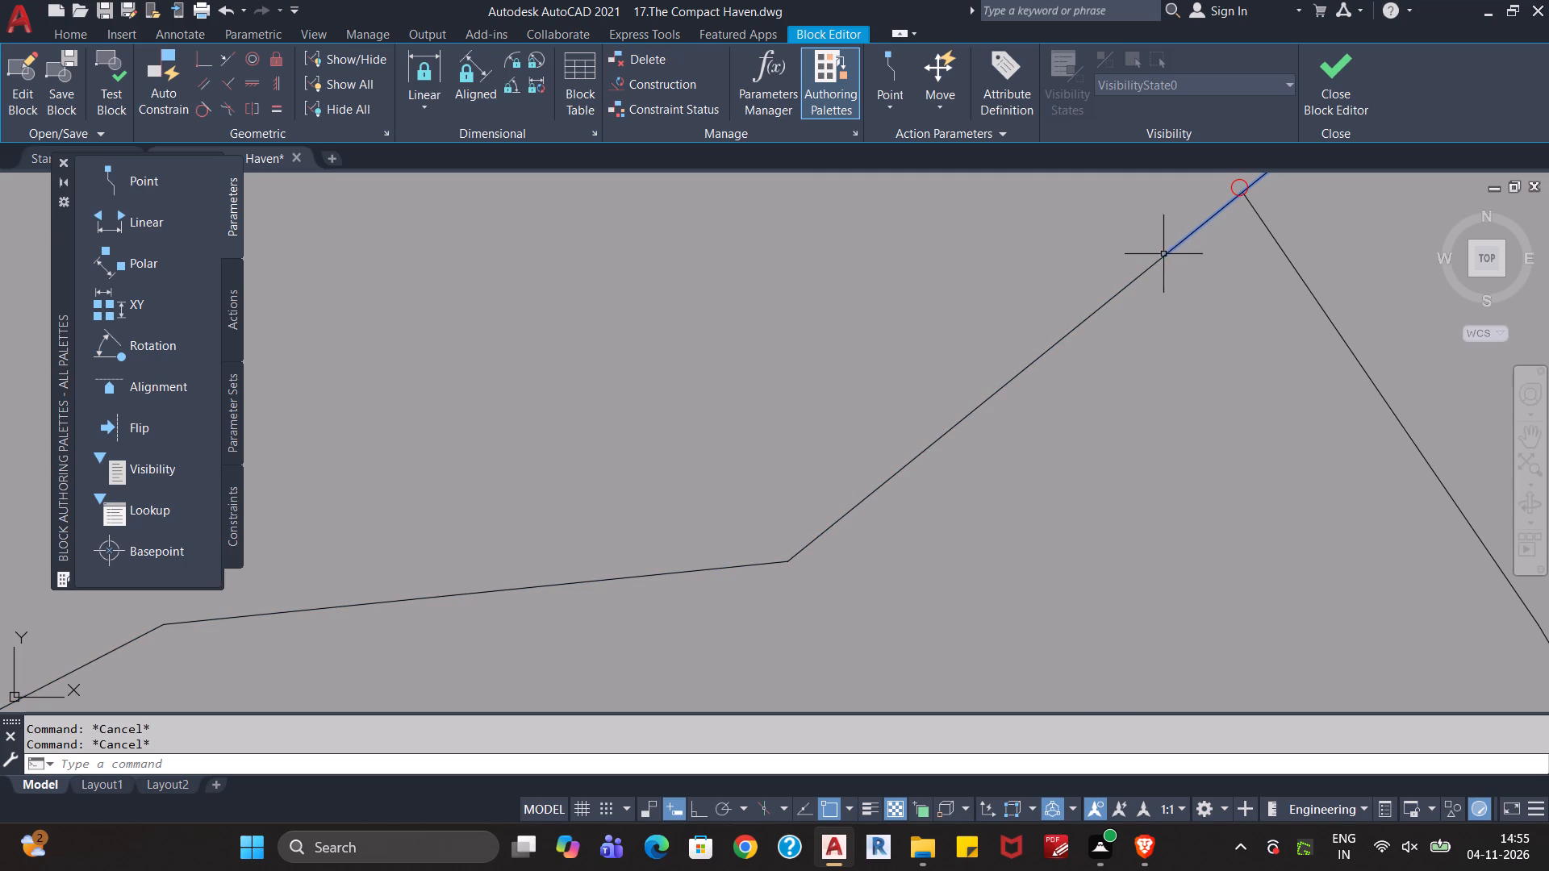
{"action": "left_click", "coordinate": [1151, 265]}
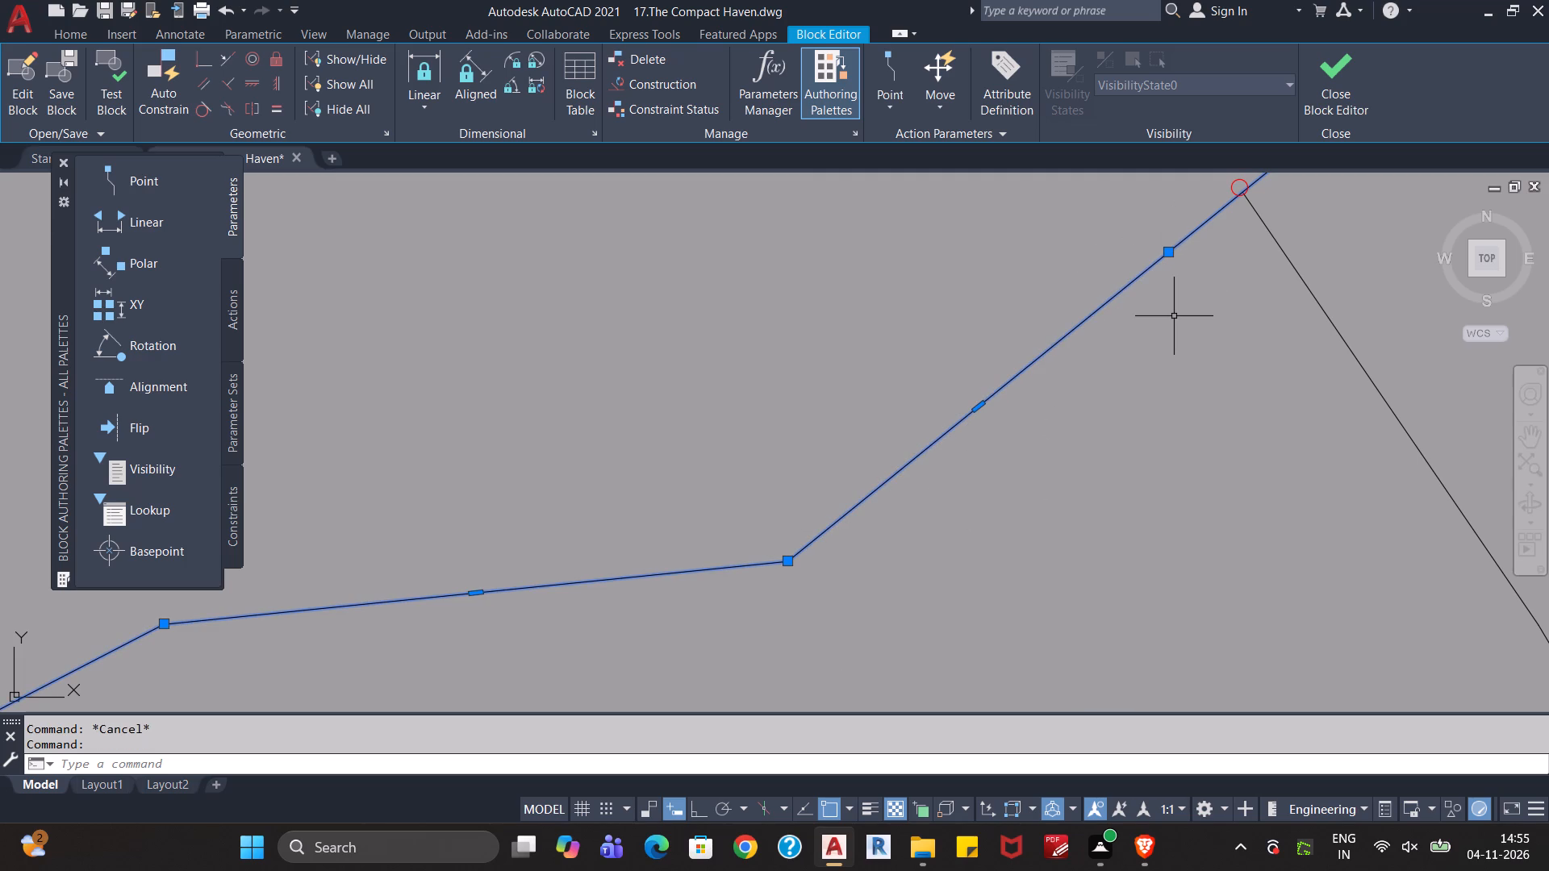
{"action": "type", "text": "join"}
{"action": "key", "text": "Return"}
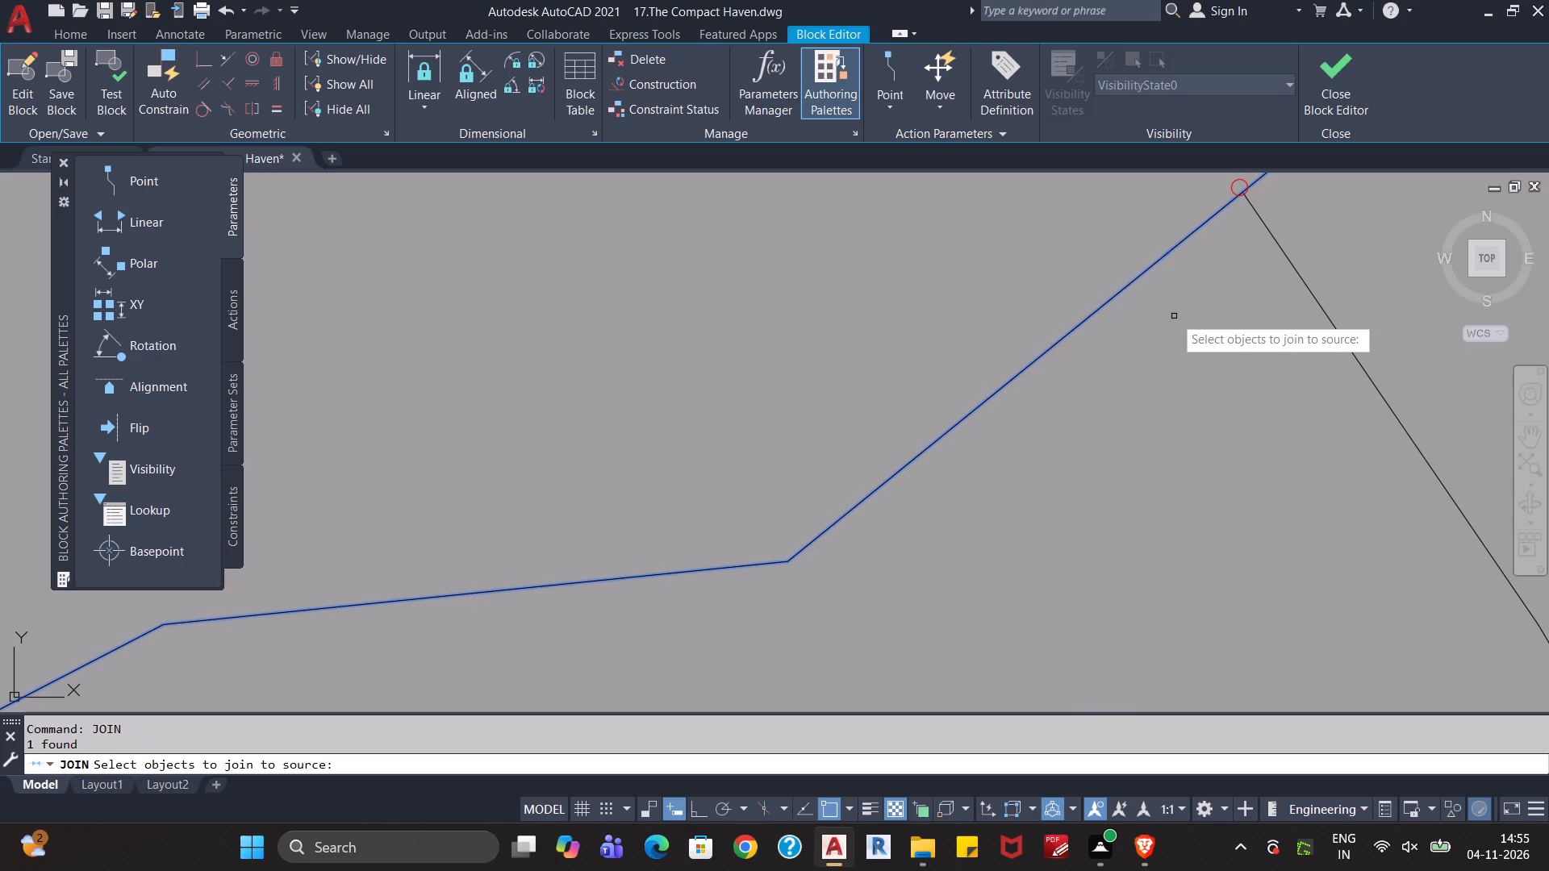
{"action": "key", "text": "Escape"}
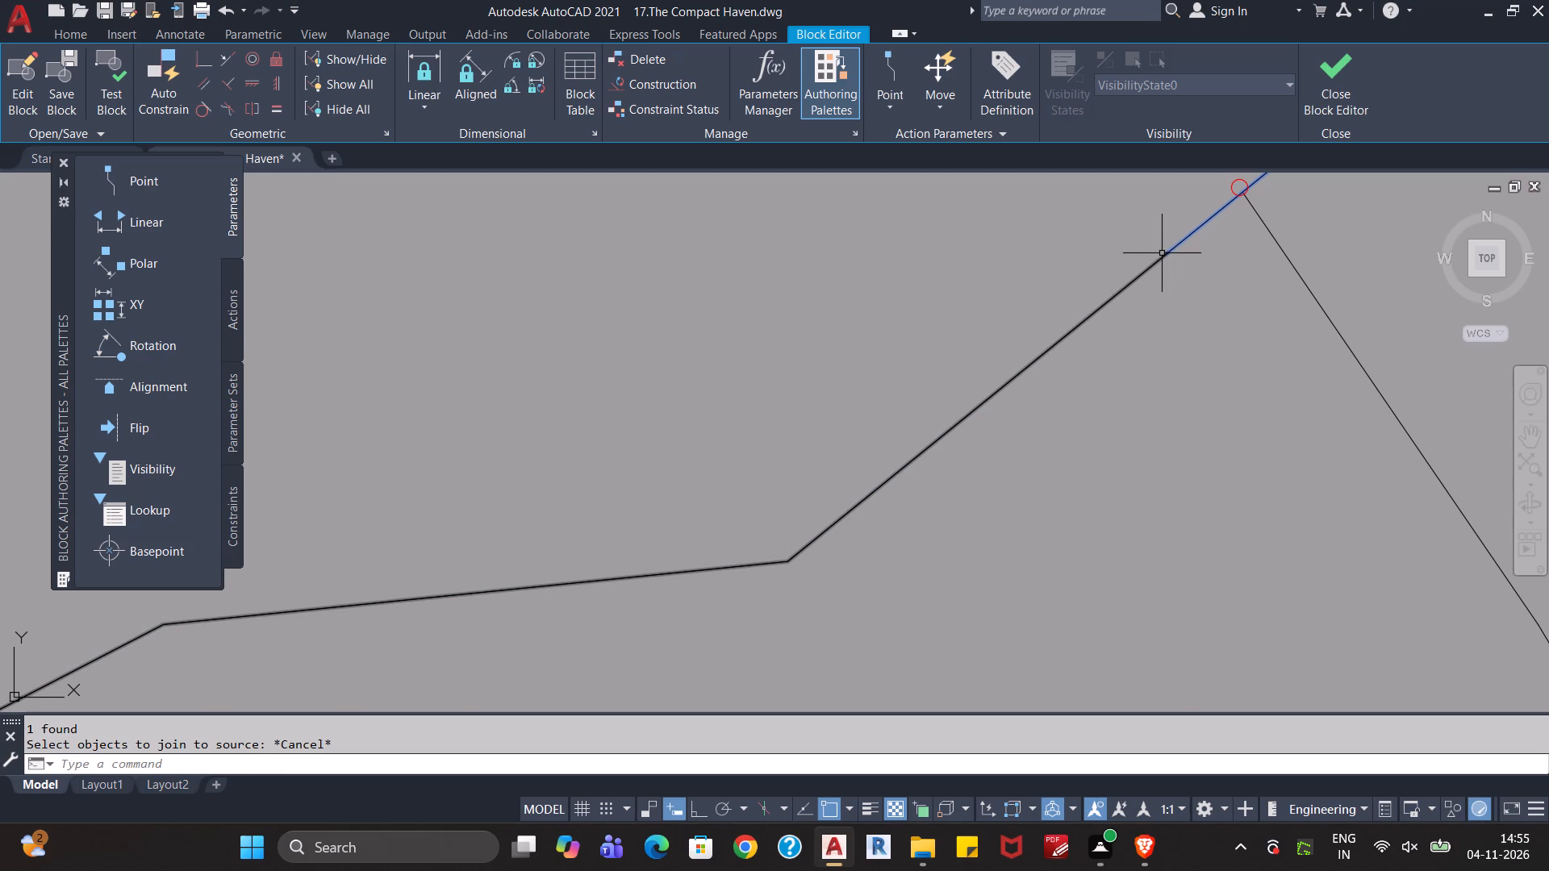
Stretch both ends of the short stray segment at the armrest pad's sloping edge onto the adjacent lower polyline's loose end.
{"action": "left_click", "coordinate": [1161, 255]}
{"action": "scroll", "coordinate": [1172, 346], "scroll_direction": "down", "scroll_amount": 5}
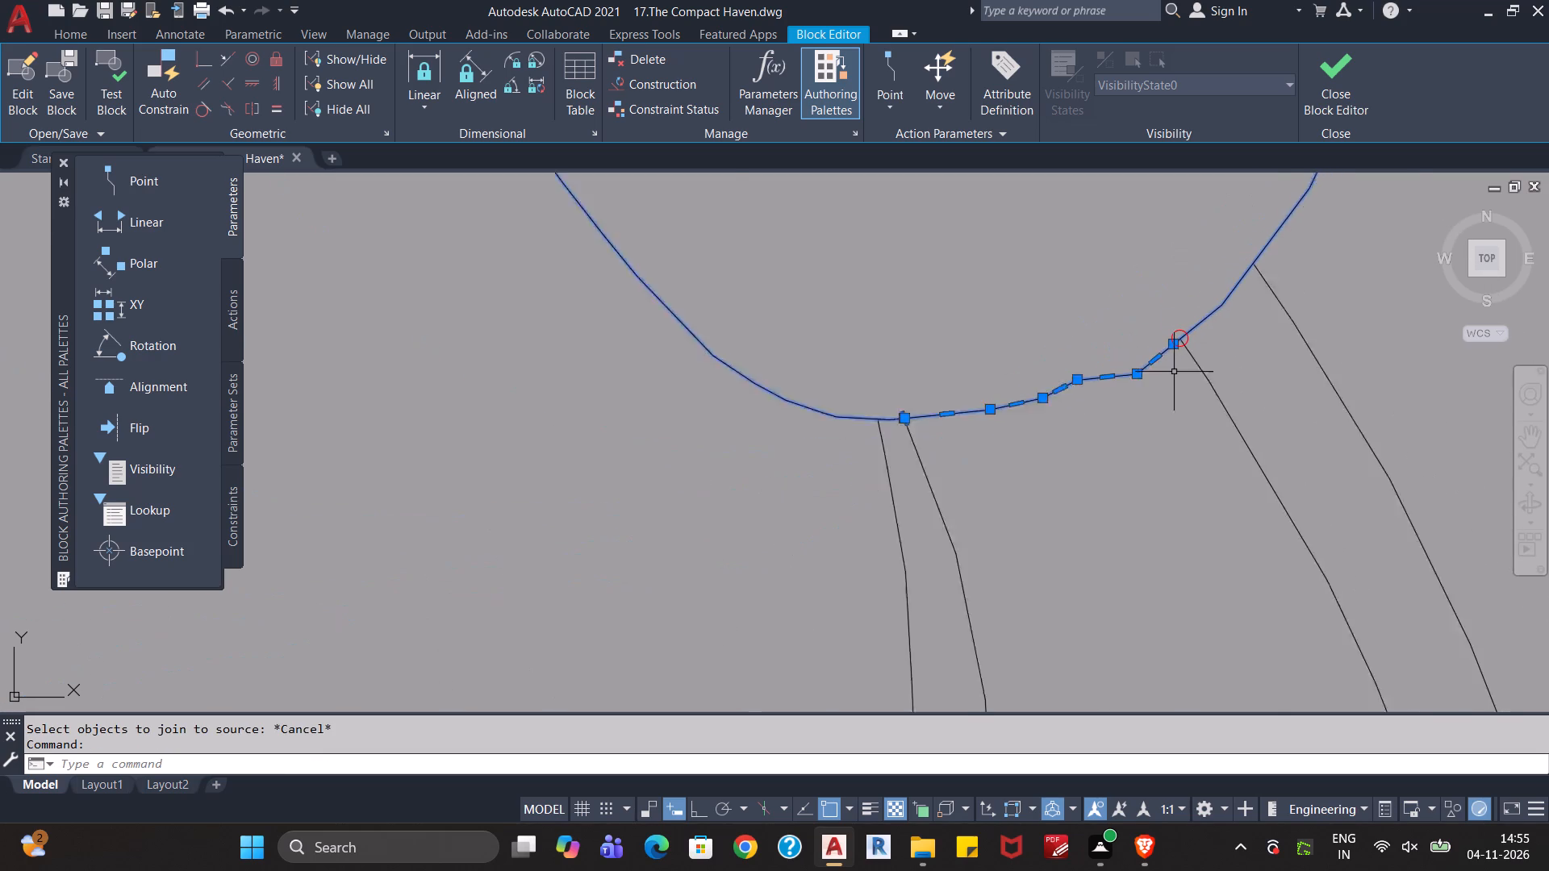
{"action": "scroll", "coordinate": [1174, 373], "scroll_direction": "down", "scroll_amount": 1}
{"action": "scroll", "coordinate": [1170, 422], "scroll_direction": "up", "scroll_amount": 3}
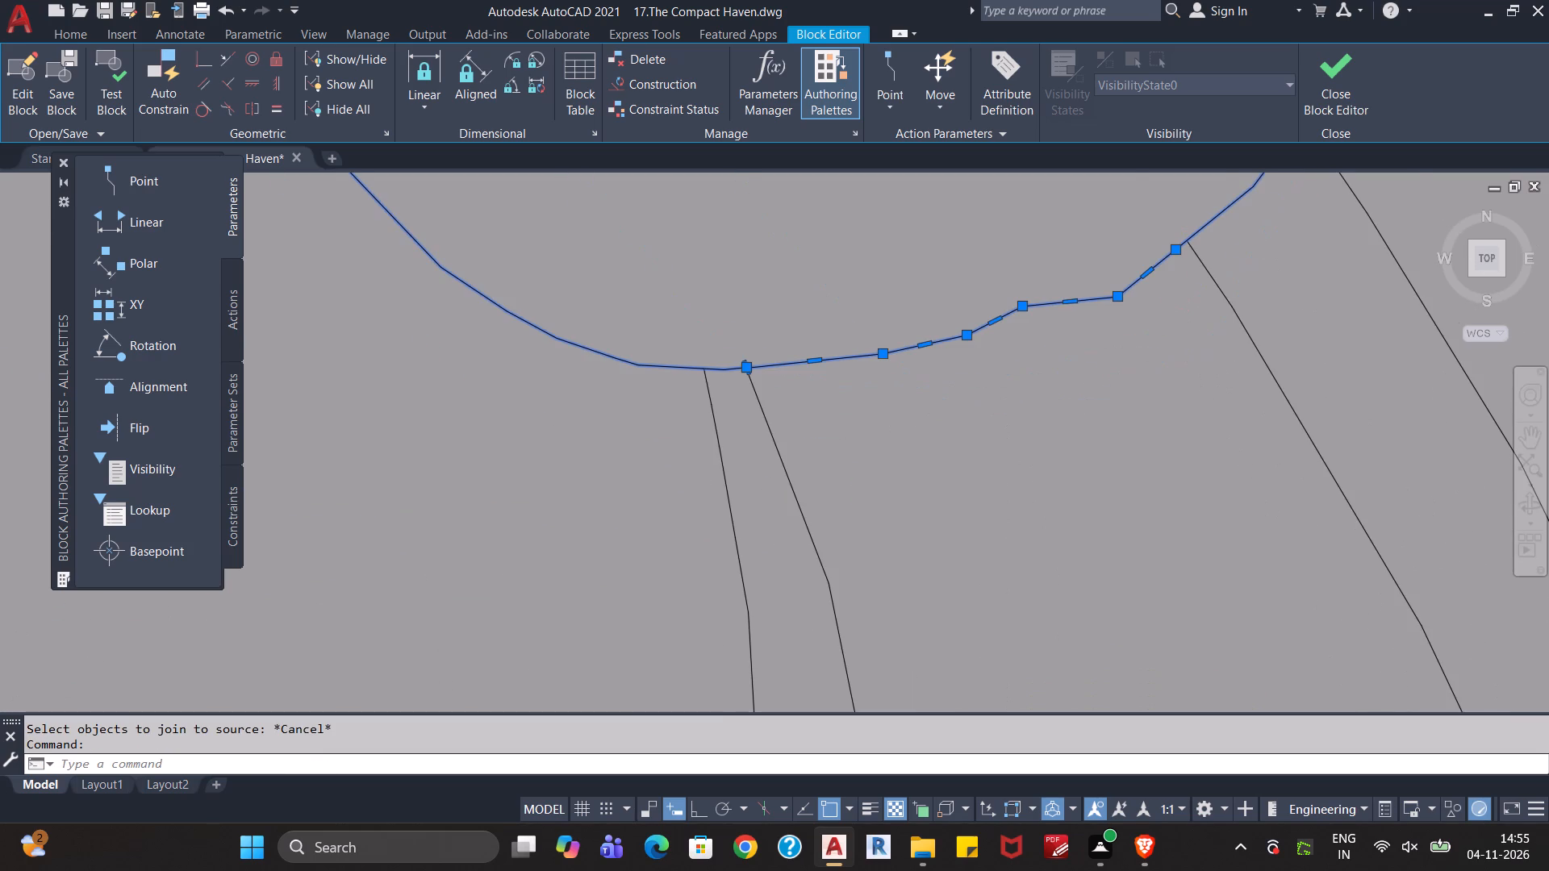
{"action": "middle_click_drag", "start_coordinate": [1205, 223], "coordinate": [1089, 544]}
{"action": "scroll", "coordinate": [1067, 471], "scroll_direction": "up", "scroll_amount": 9}
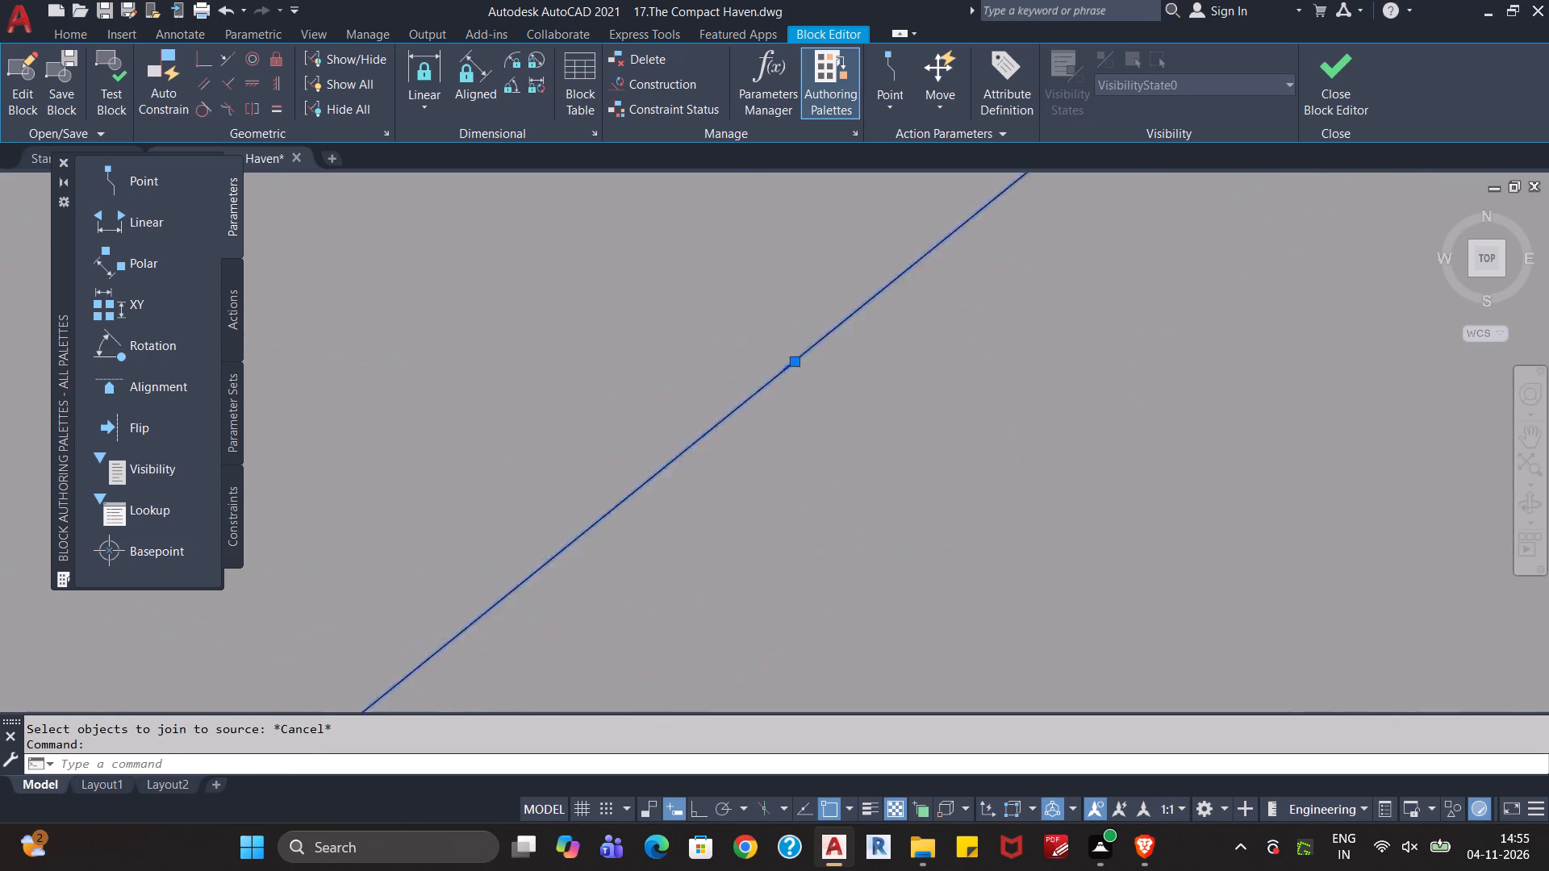
{"action": "key", "text": "Escape"}
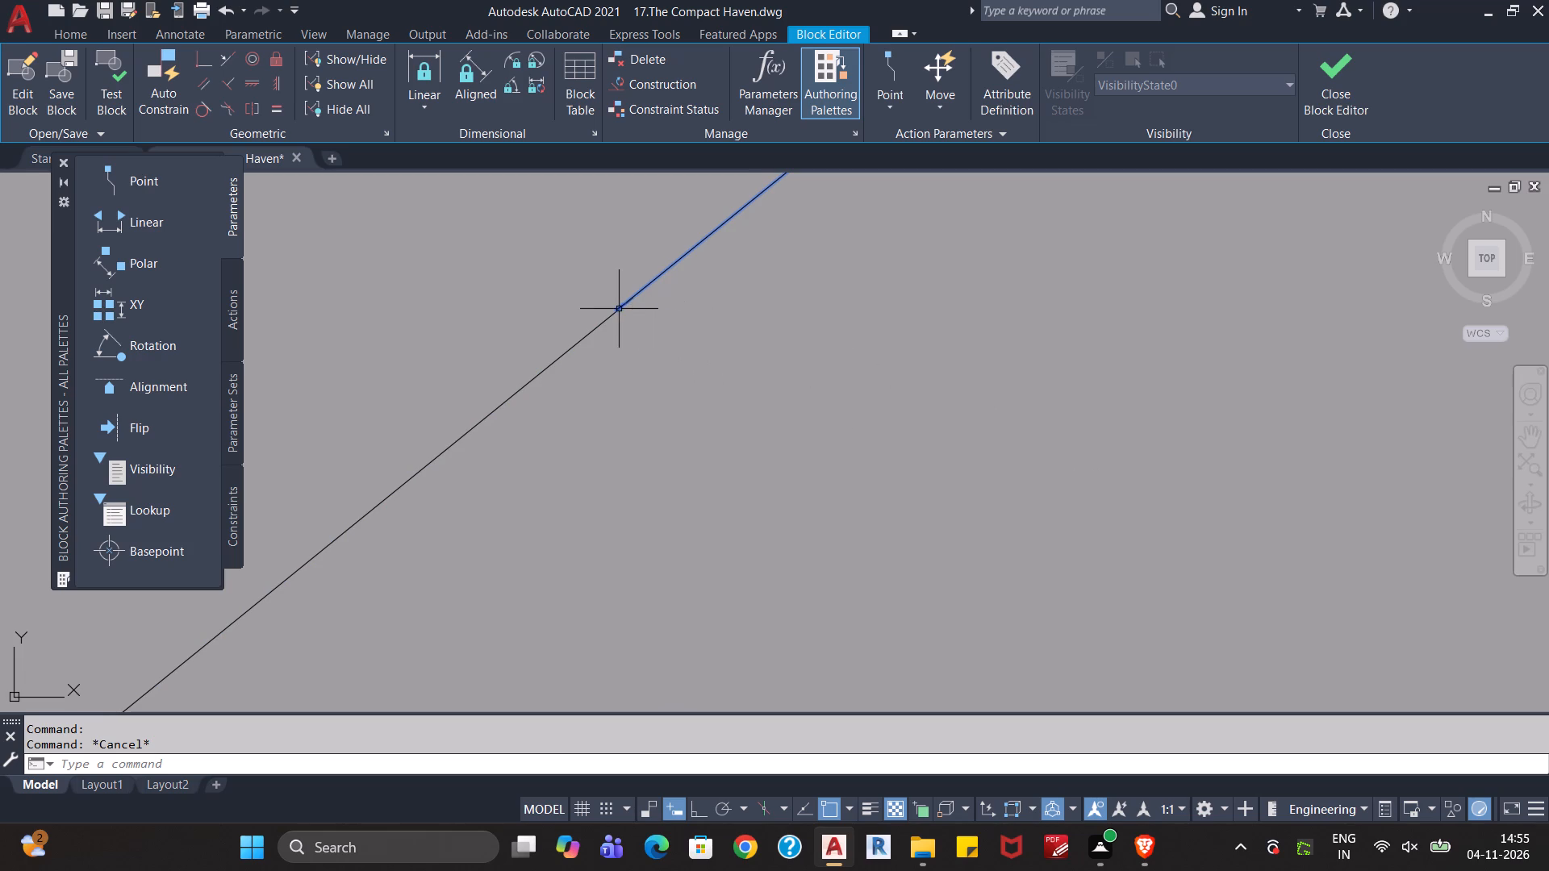
{"action": "scroll", "coordinate": [616, 309], "scroll_direction": "up", "scroll_amount": 6}
{"action": "middle_click_drag", "start_coordinate": [712, 310], "coordinate": [603, 481]}
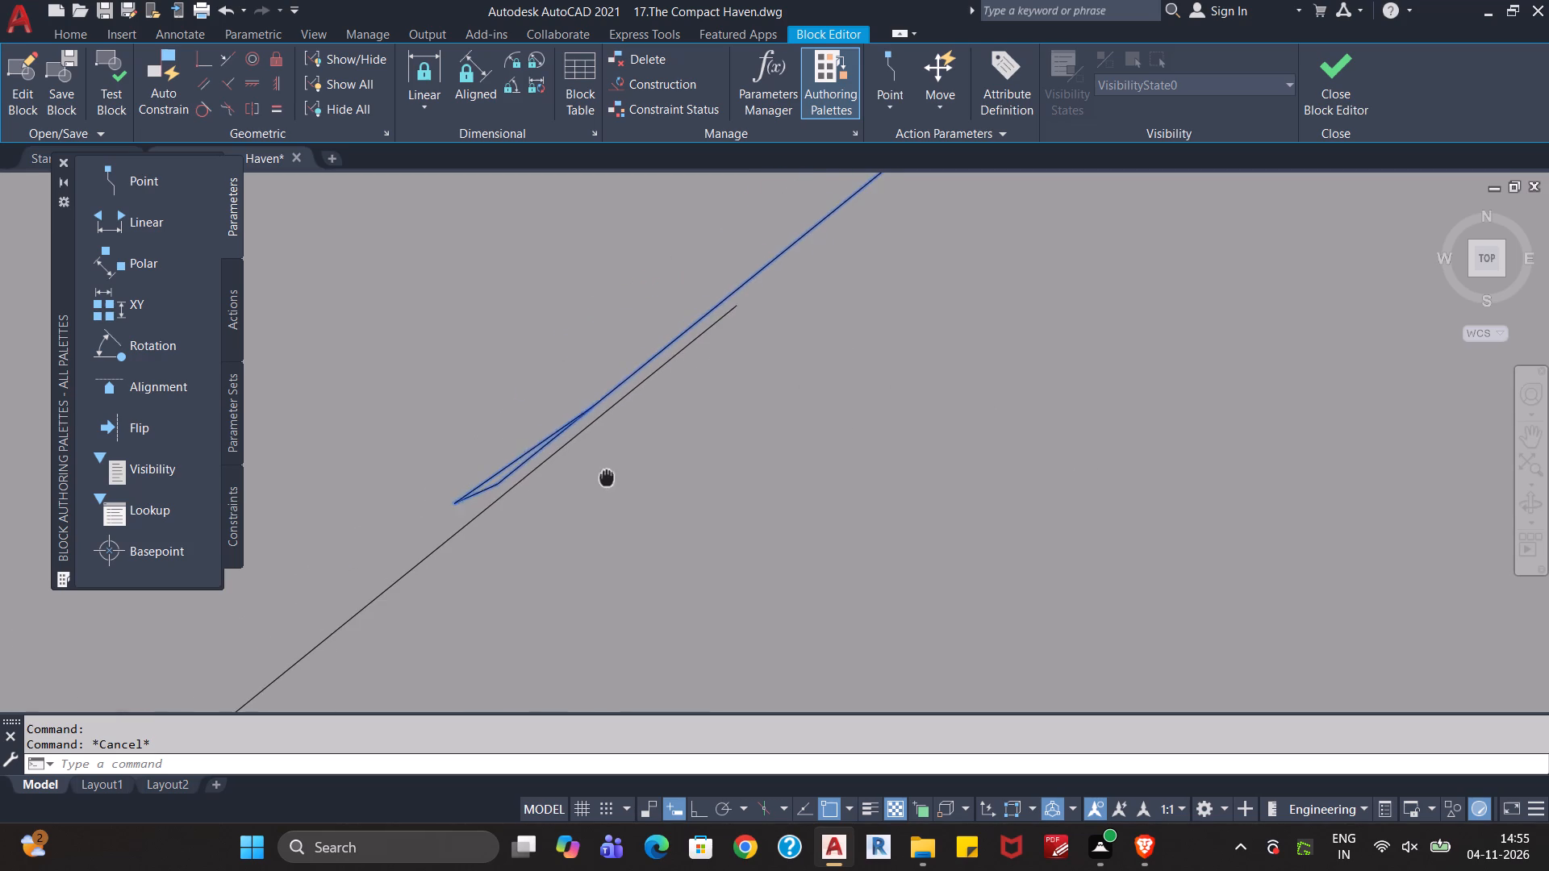
{"action": "middle_click_drag", "start_coordinate": [603, 481], "coordinate": [594, 498]}
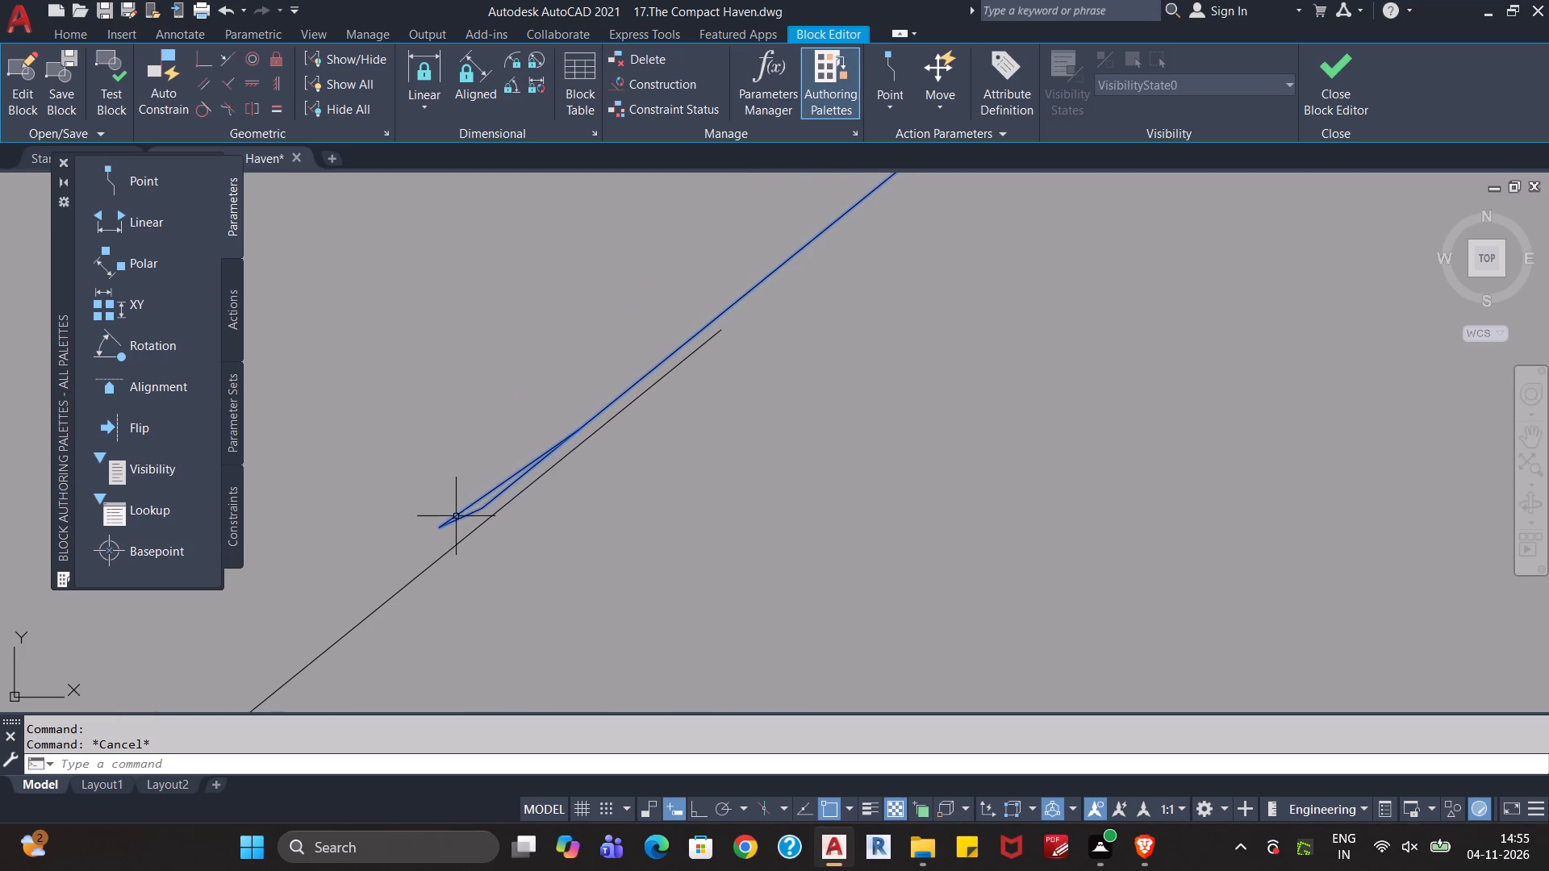
{"action": "left_click", "coordinate": [451, 521]}
{"action": "left_click", "coordinate": [439, 527]}
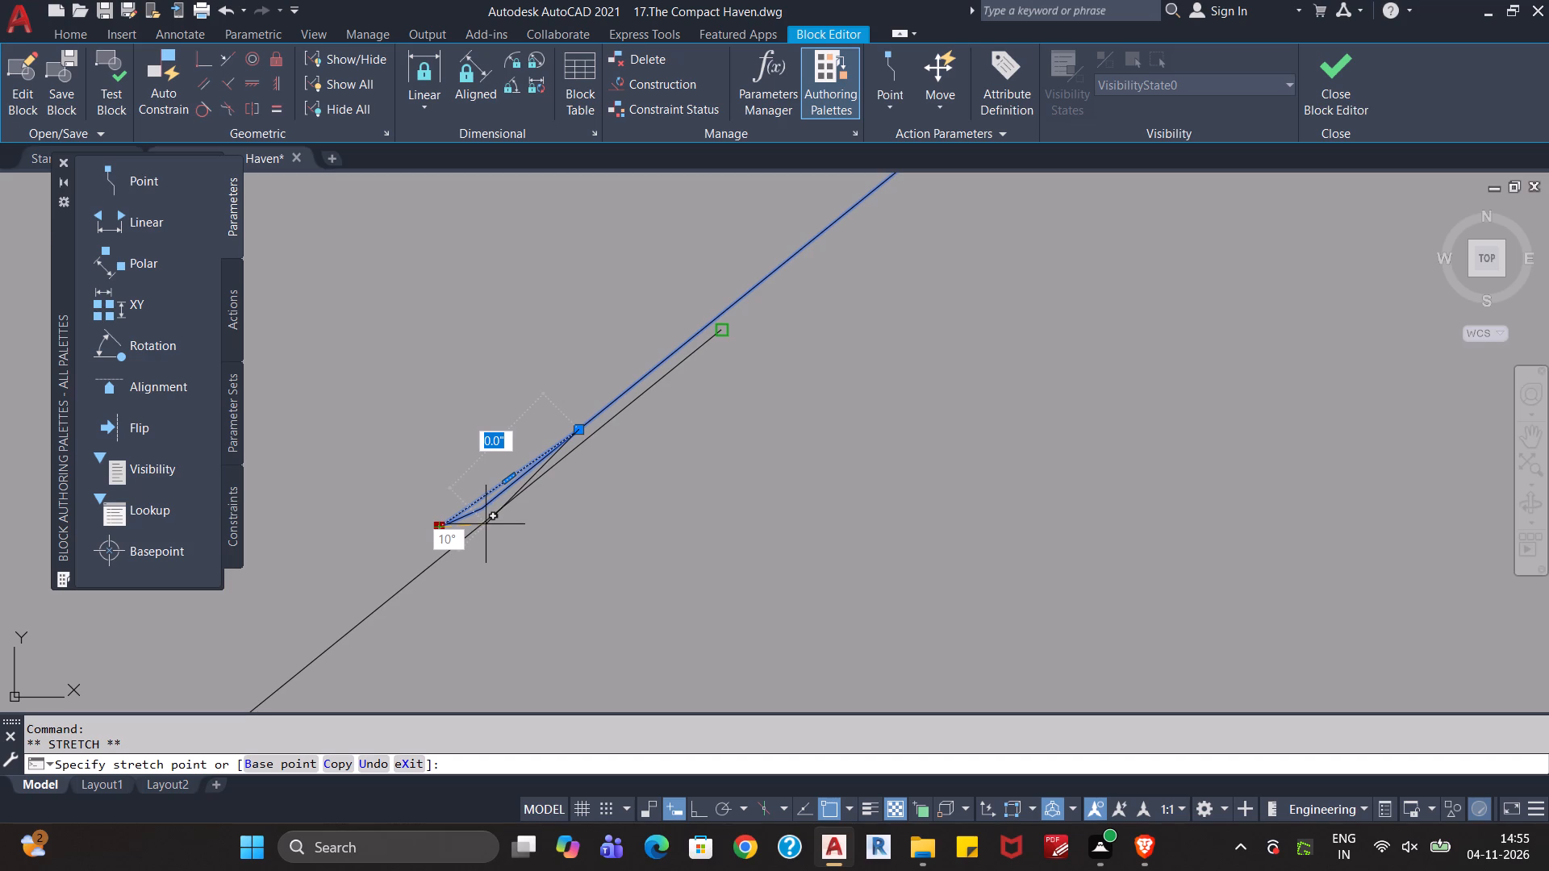
{"action": "left_click", "coordinate": [488, 527]}
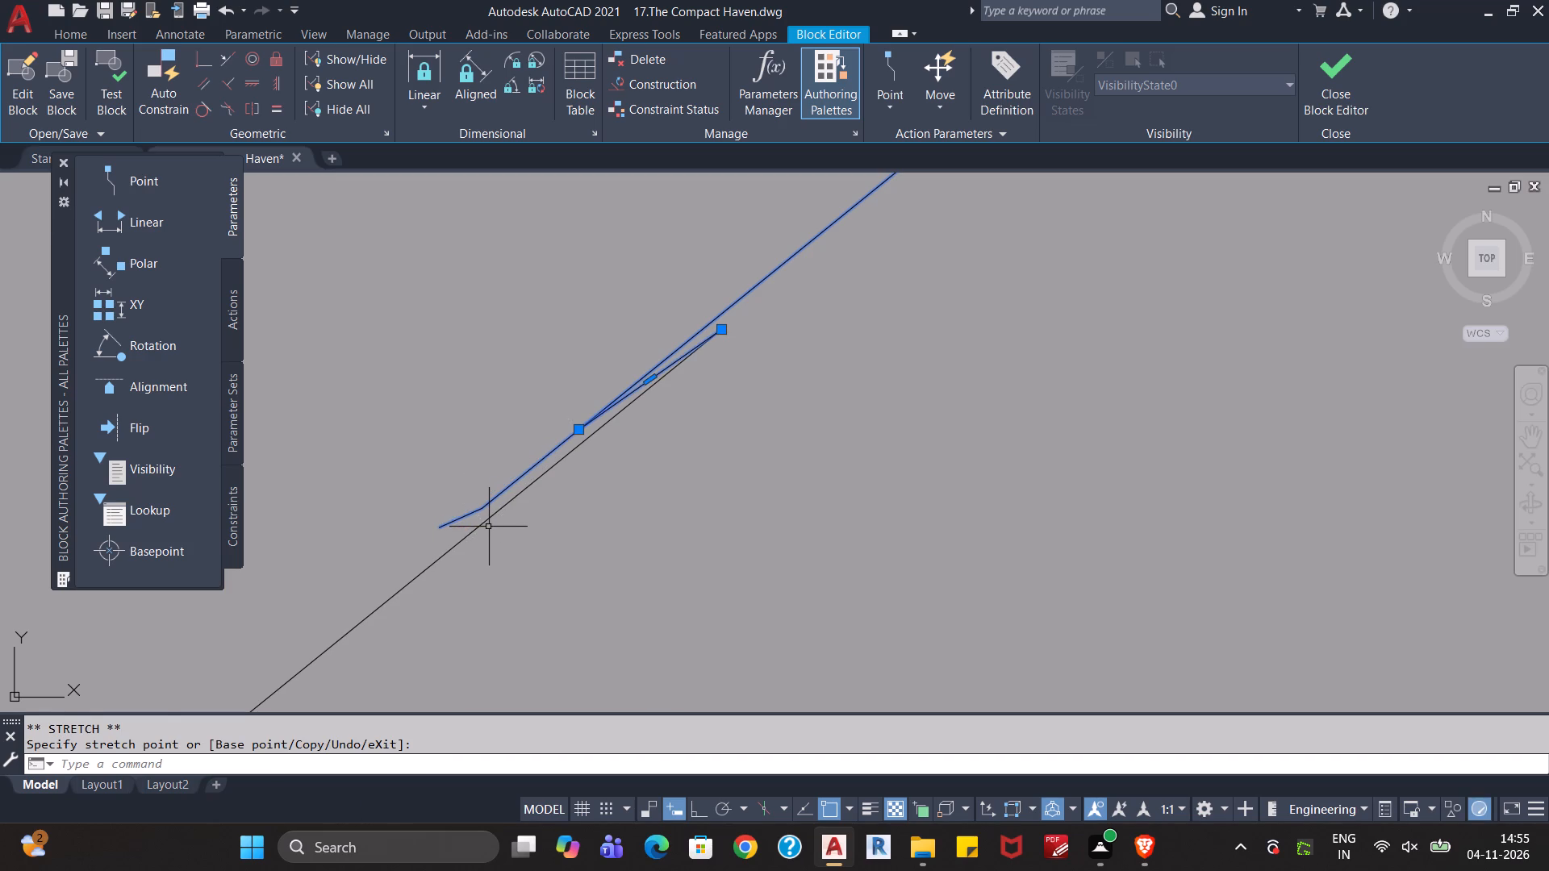
{"action": "left_click", "coordinate": [578, 430]}
{"action": "left_click", "coordinate": [577, 456]}
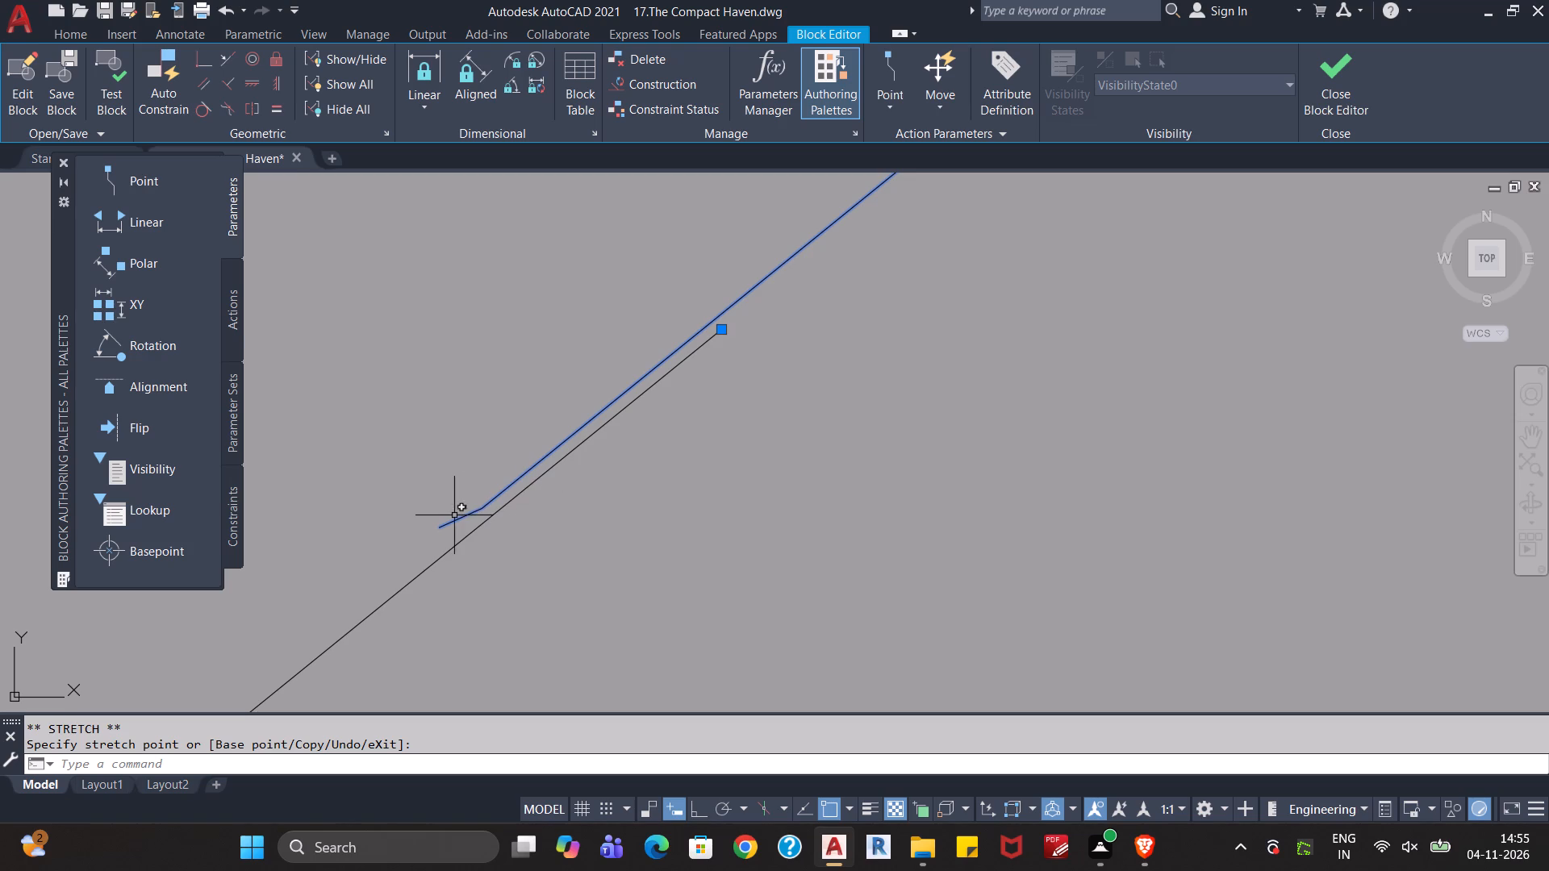
Stretch the collapsed segment and the lower polyline's loose end onto the nearby bend vertex of the pad's outline.
{"action": "left_click", "coordinate": [721, 333]}
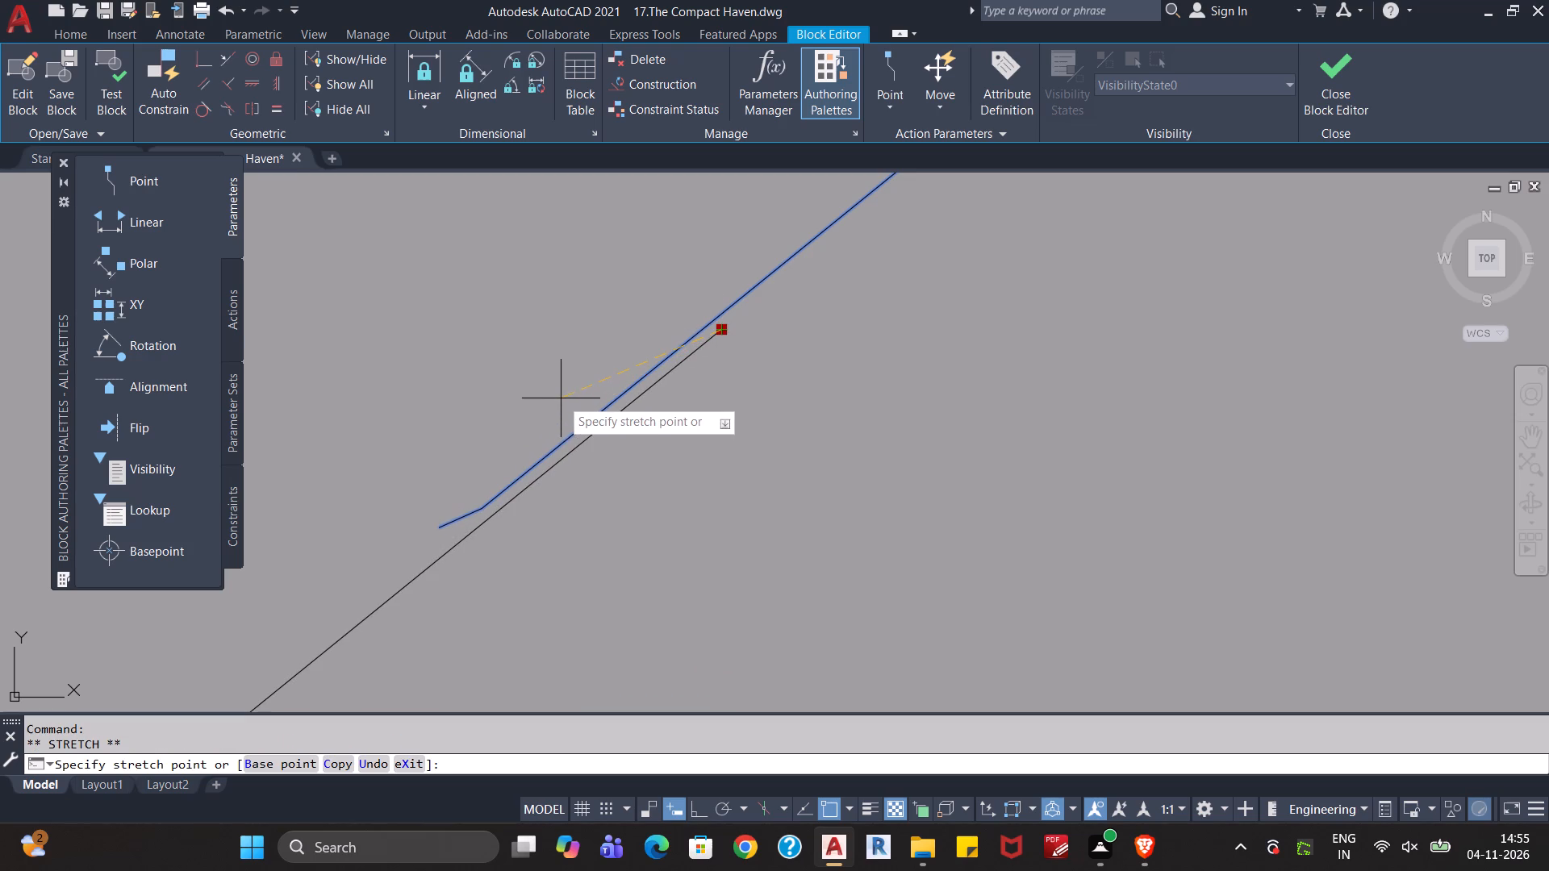
{"action": "left_click", "coordinate": [663, 342]}
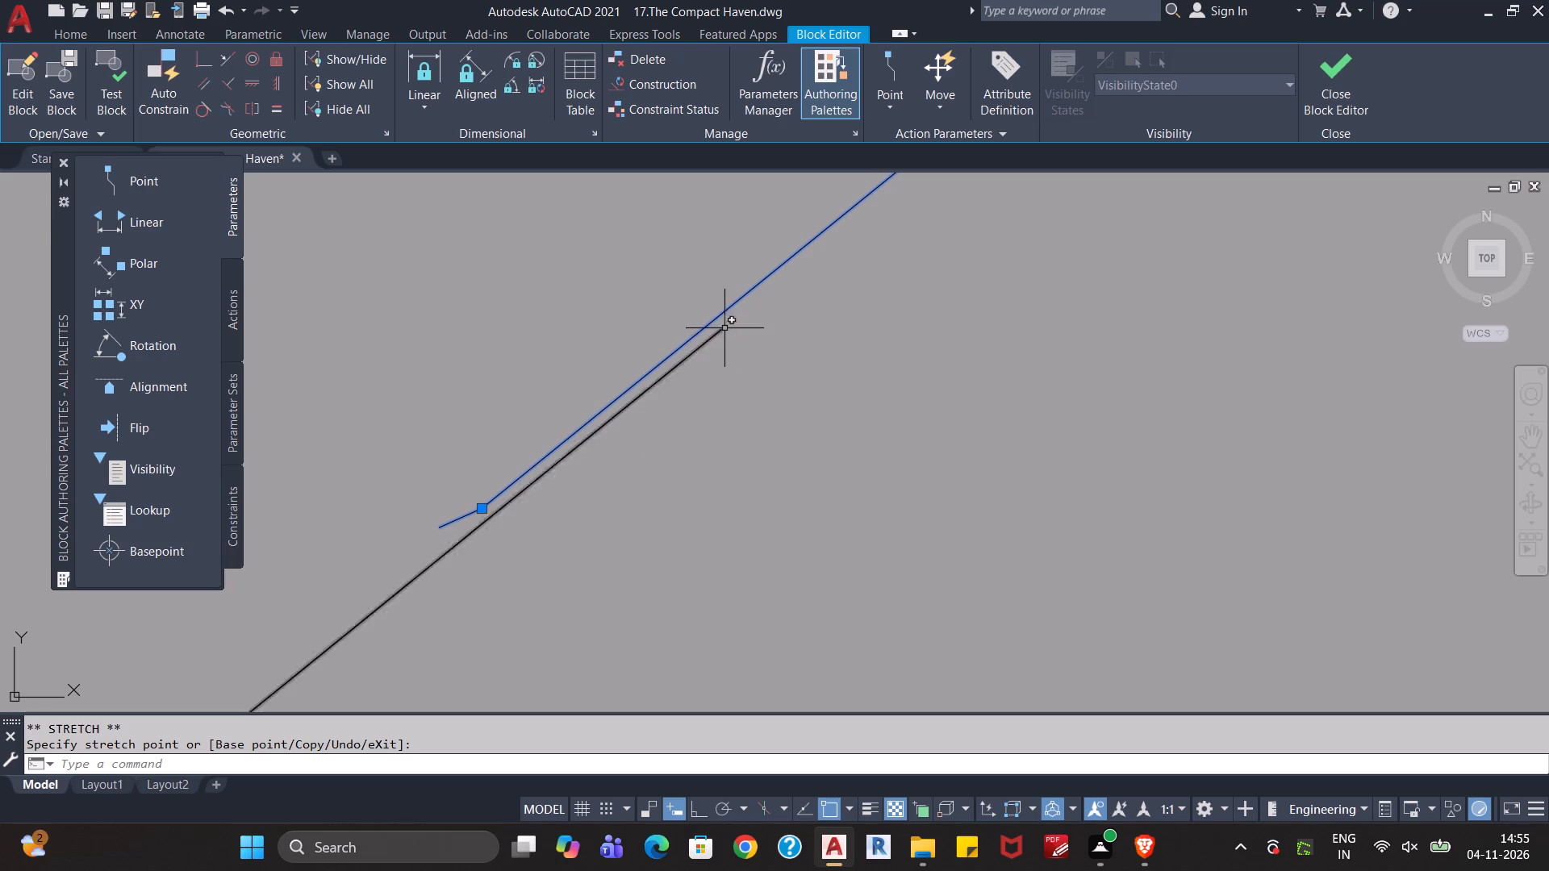
{"action": "left_click", "coordinate": [722, 333]}
{"action": "left_click", "coordinate": [722, 332]}
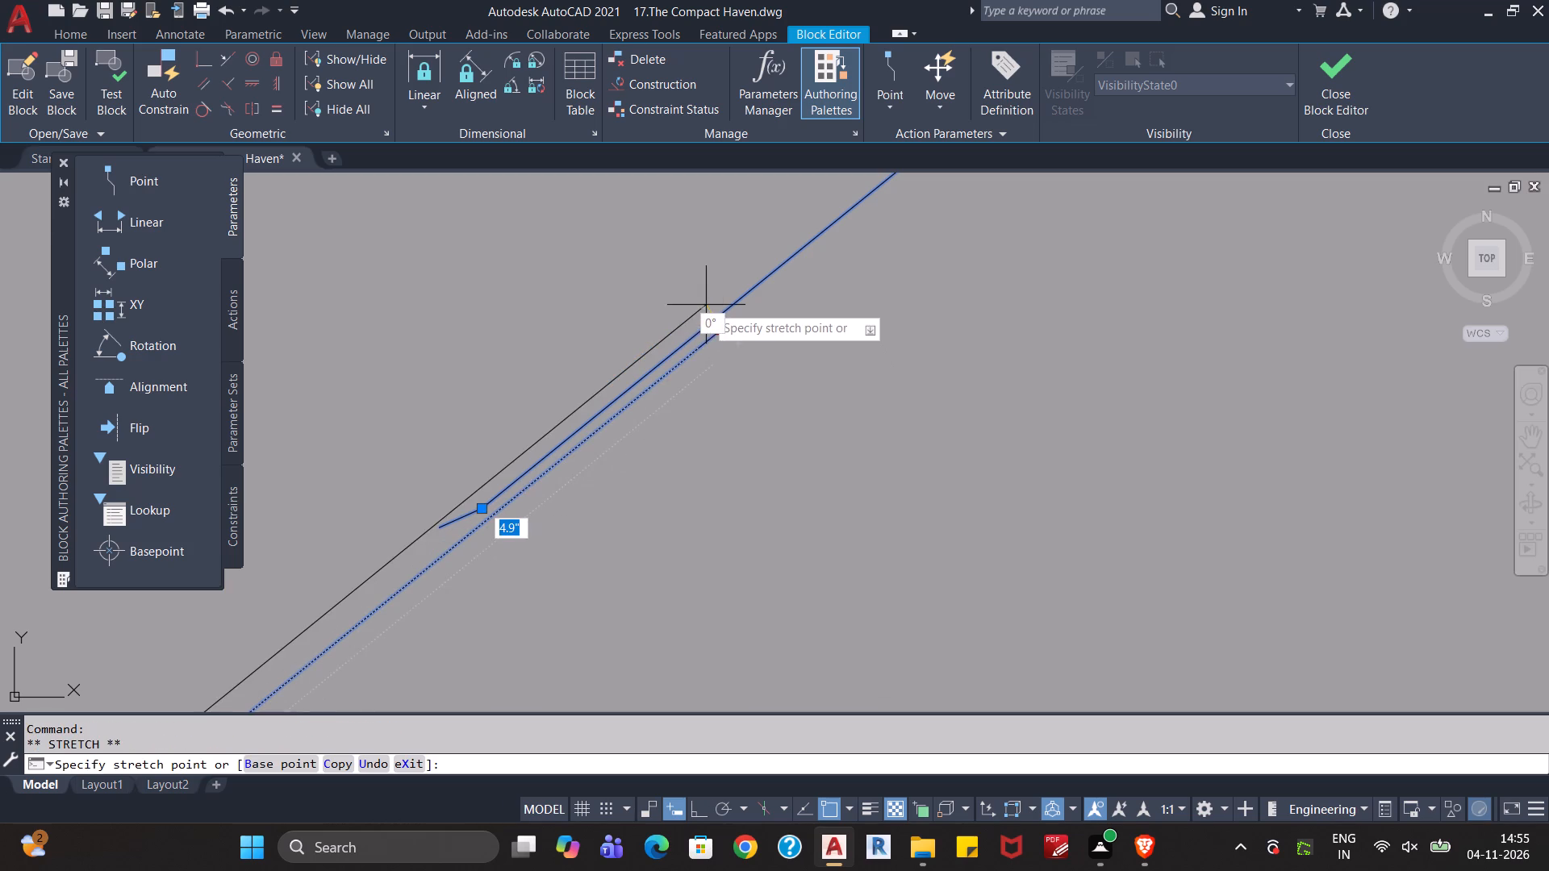
{"action": "left_click", "coordinate": [704, 322]}
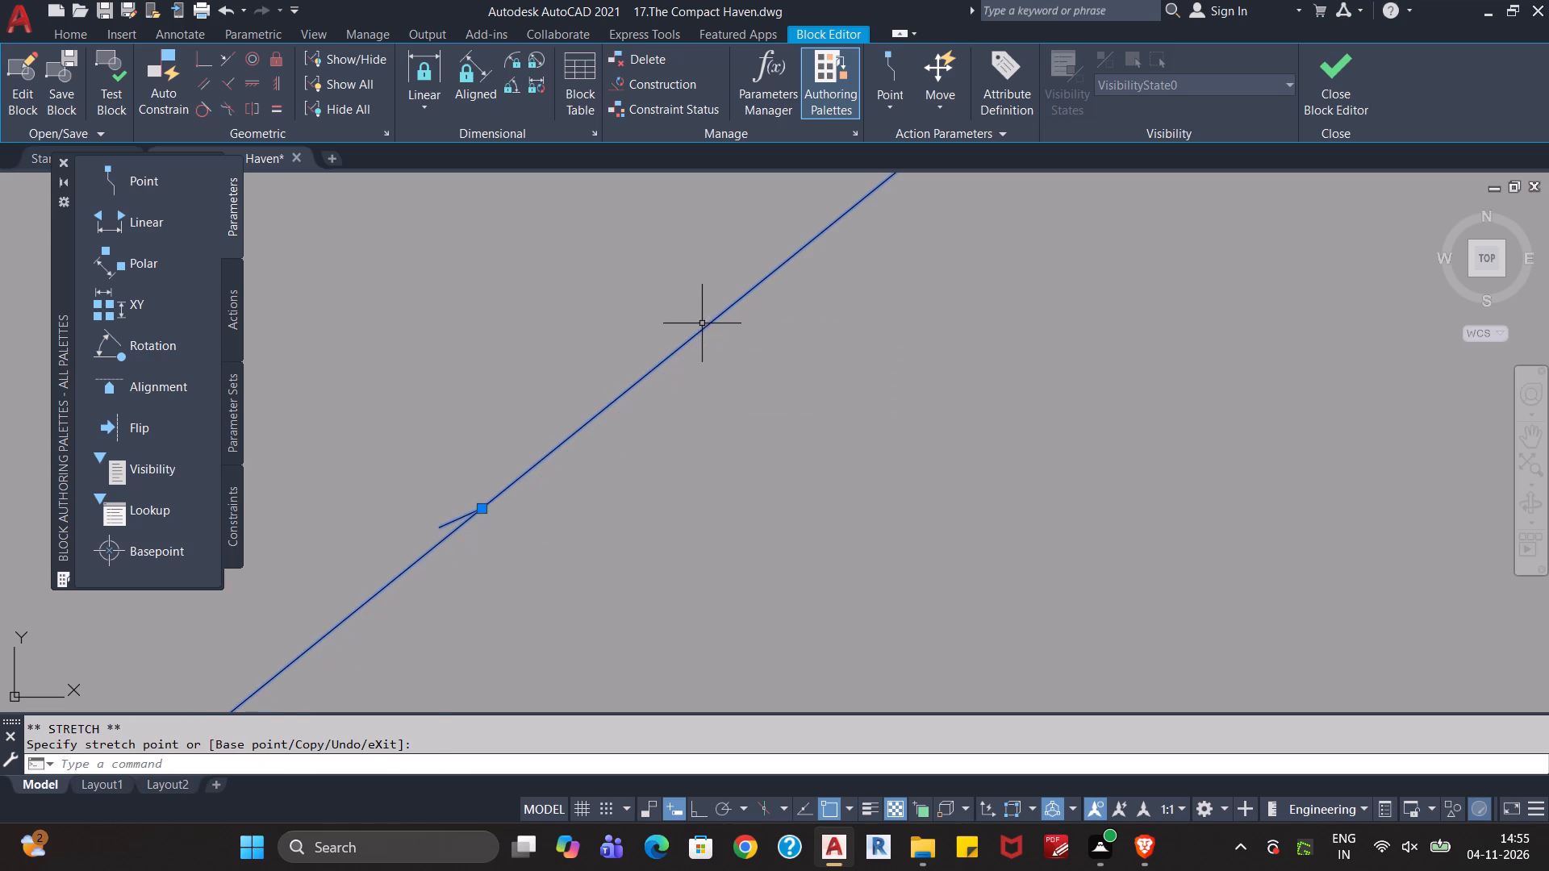
Trim the short stray tail that branches off the pad outline at the joined vertex.
{"action": "scroll", "coordinate": [606, 469], "scroll_direction": "up", "scroll_amount": 2}
{"action": "middle_click_drag", "start_coordinate": [513, 517], "coordinate": [770, 503]}
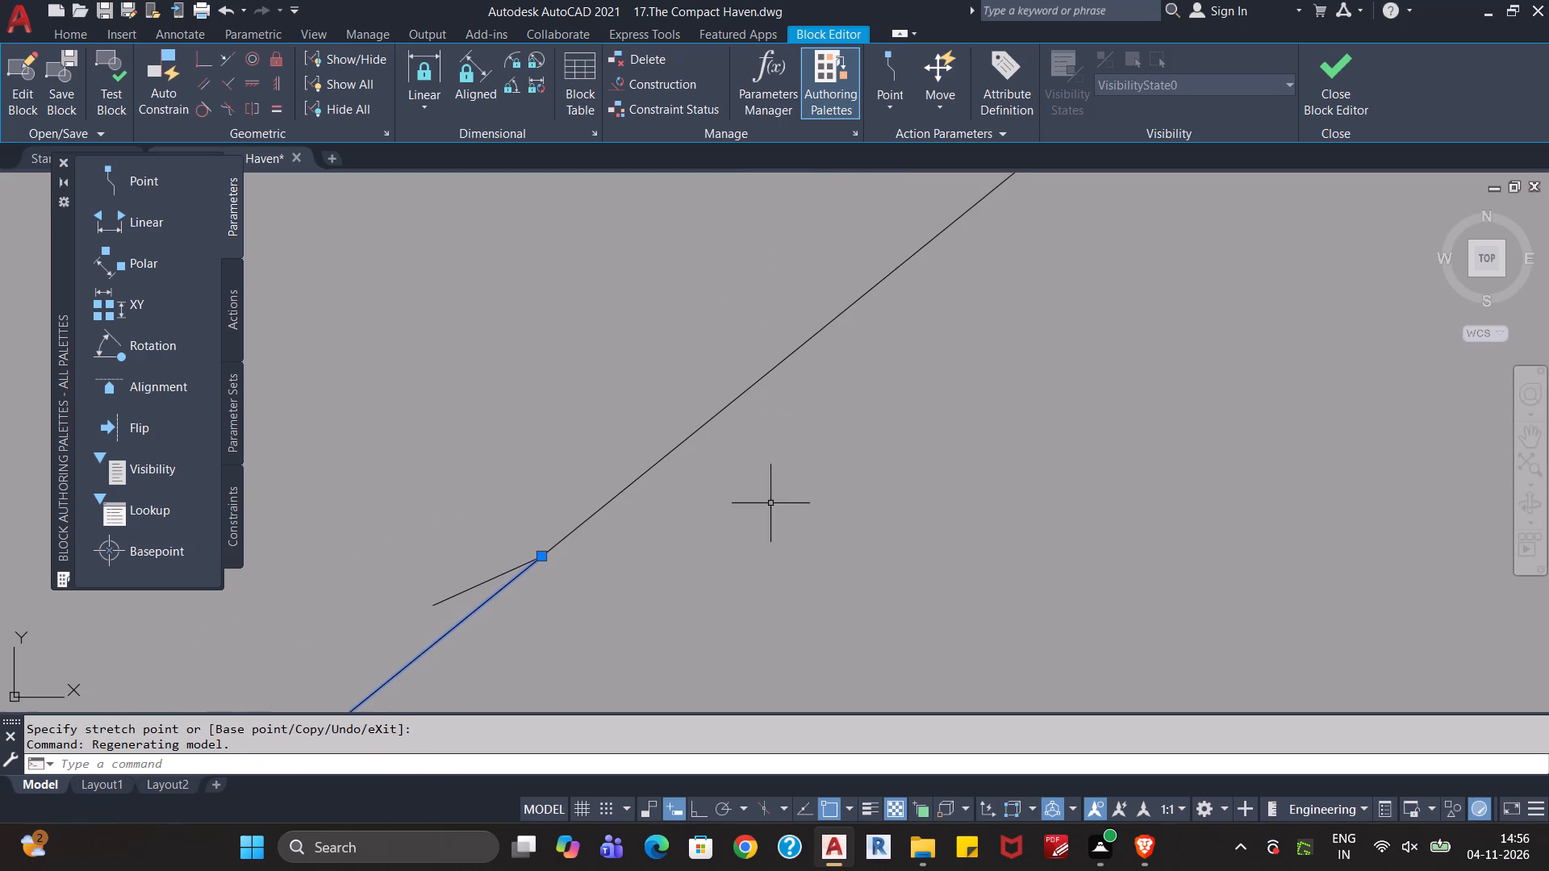
{"action": "key", "text": "Escape"}
{"action": "scroll", "coordinate": [570, 593], "scroll_direction": "up", "scroll_amount": 1}
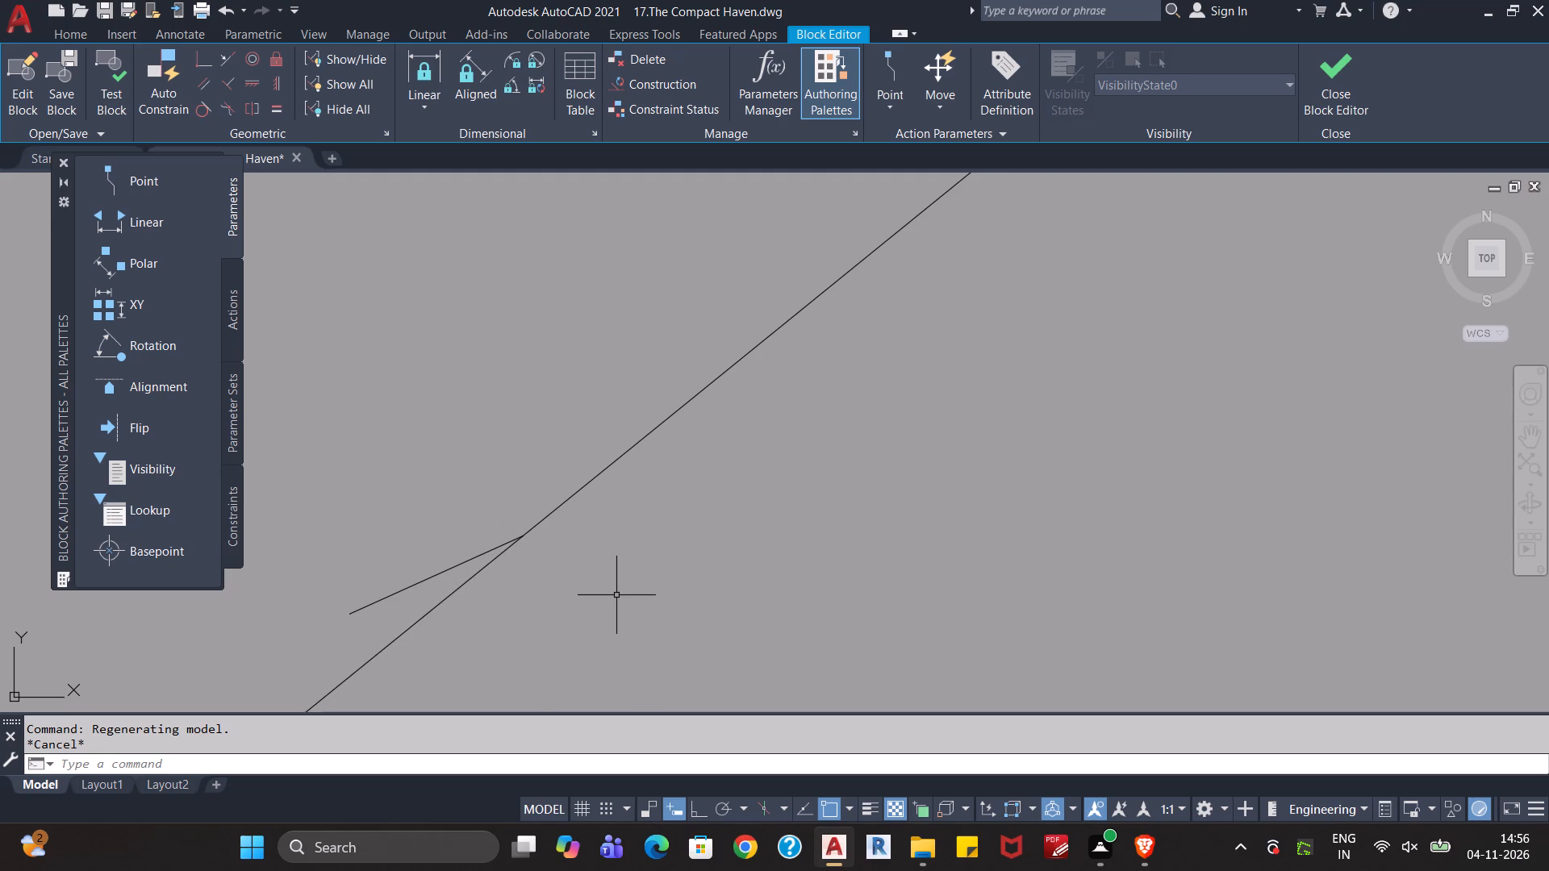
{"action": "type", "text": "tr"}
{"action": "key", "text": "Return"}
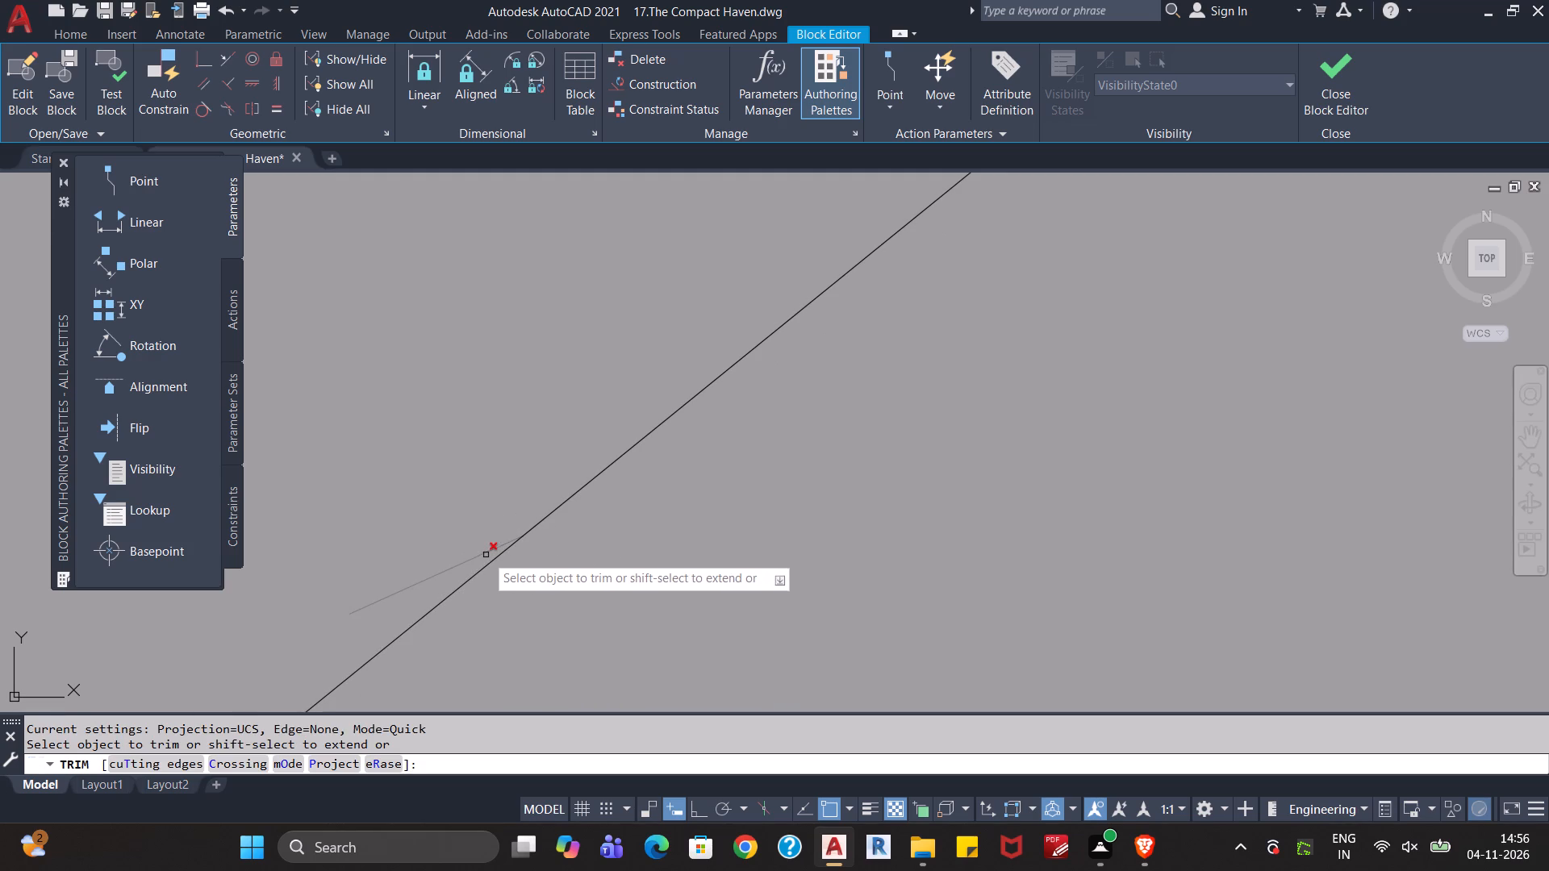
{"action": "left_click", "coordinate": [486, 555]}
{"action": "scroll", "coordinate": [631, 579], "scroll_direction": "down", "scroll_amount": 1}
{"action": "key", "text": "Escape"}
{"action": "key", "text": "Escape"}
{"action": "scroll", "coordinate": [631, 579], "scroll_direction": "down", "scroll_amount": 1}
{"action": "key", "text": "Escape"}
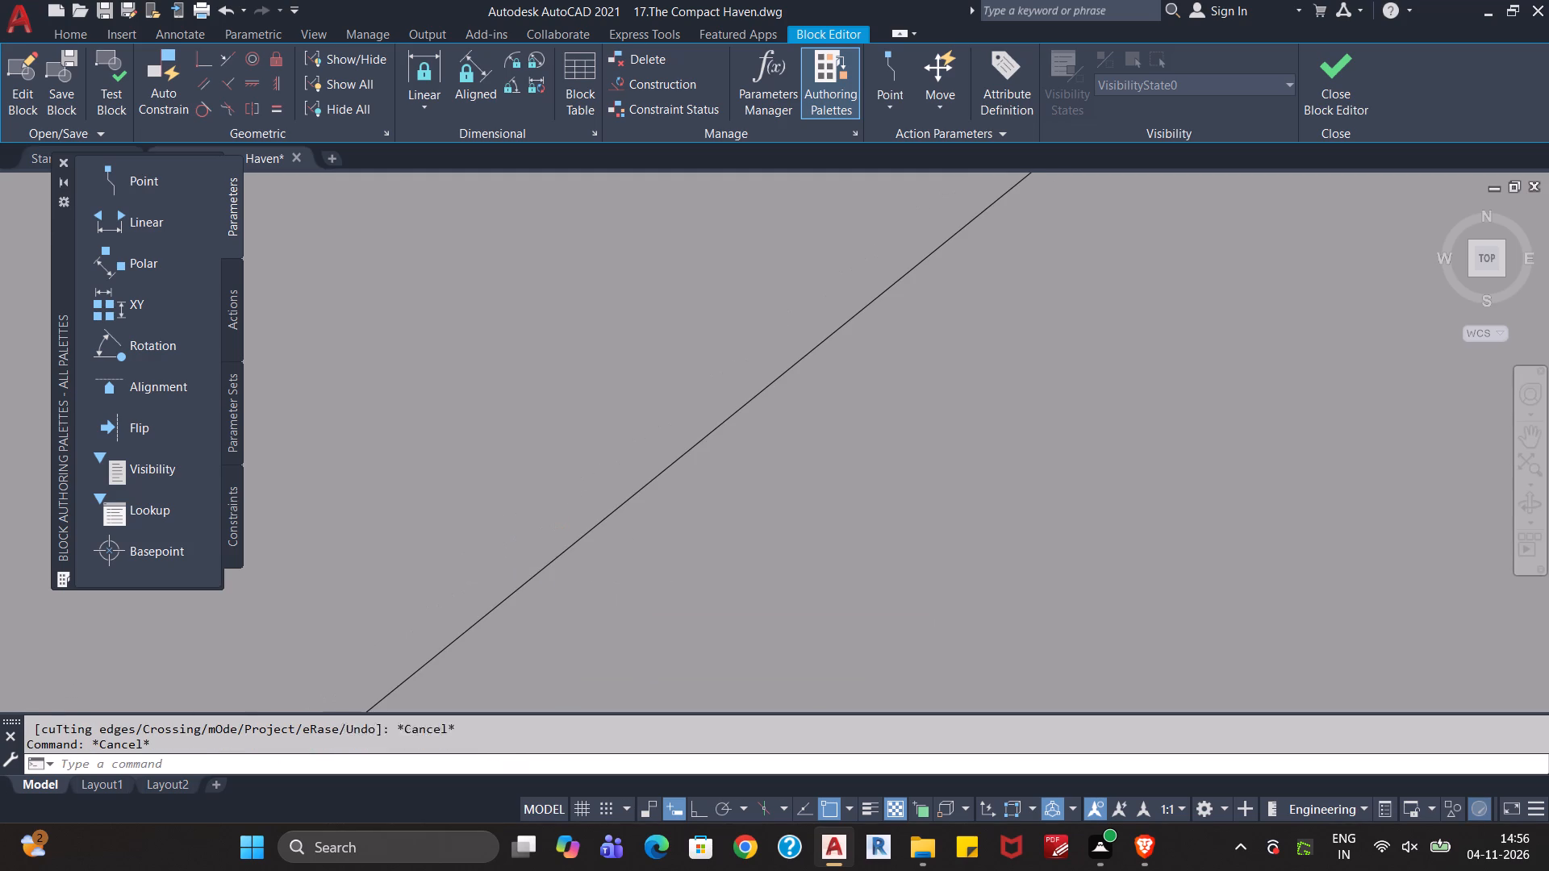
{"action": "scroll", "coordinate": [631, 579], "scroll_direction": "down", "scroll_amount": 20}
{"action": "scroll", "coordinate": [631, 579], "scroll_direction": "down", "scroll_amount": 2}
{"action": "key", "text": "Escape"}
Redraw the block view to clear the red gap markers around the chair.
{"action": "scroll", "coordinate": [641, 585], "scroll_direction": "down", "scroll_amount": 4}
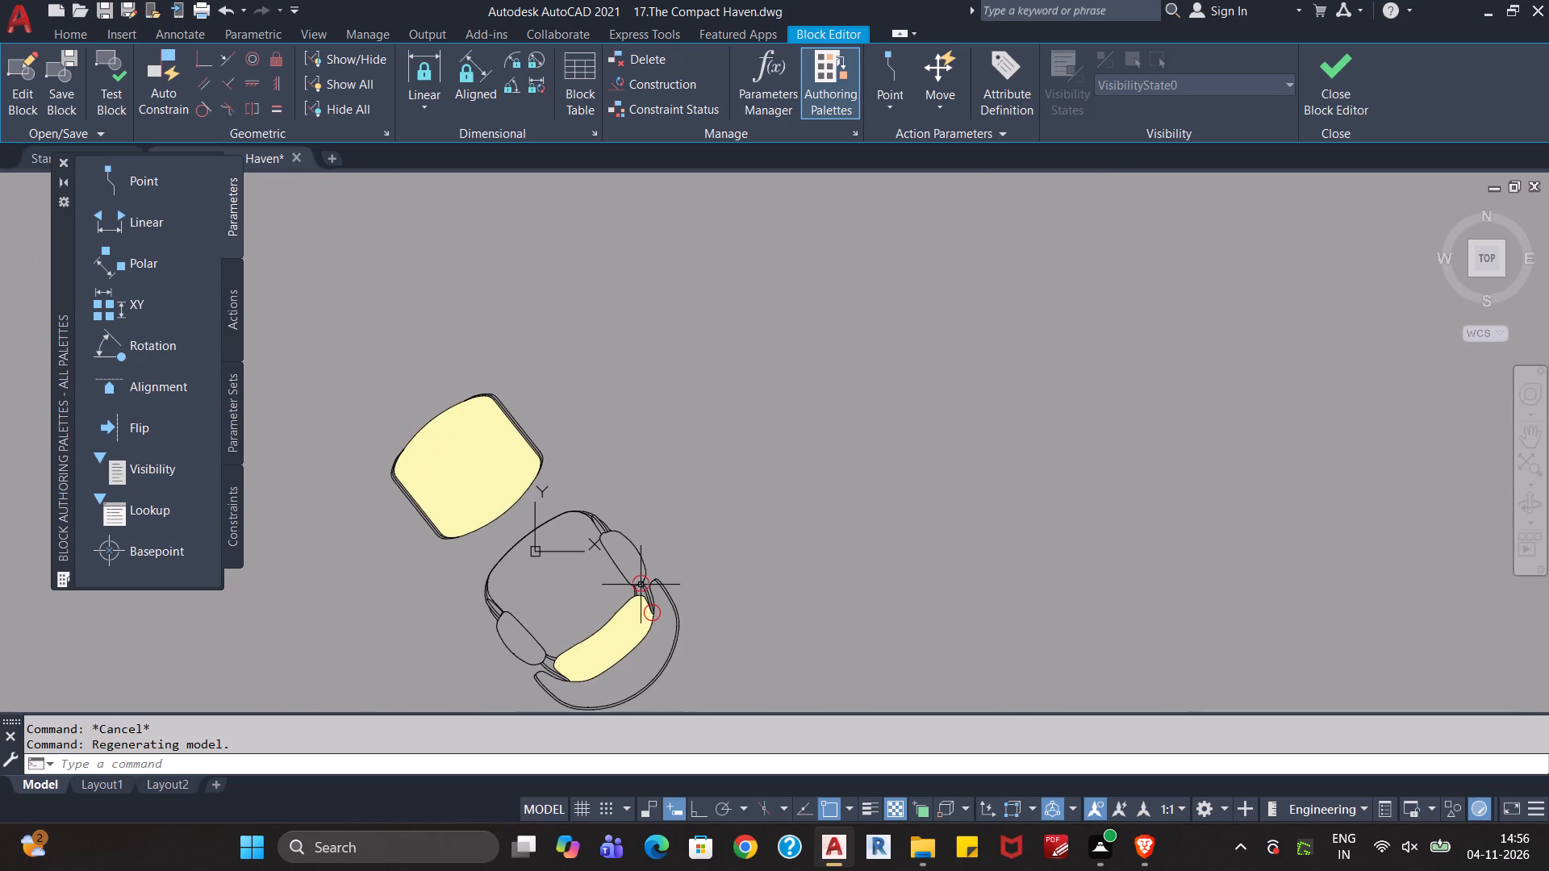
{"action": "middle_click_drag", "start_coordinate": [787, 572], "coordinate": [858, 500]}
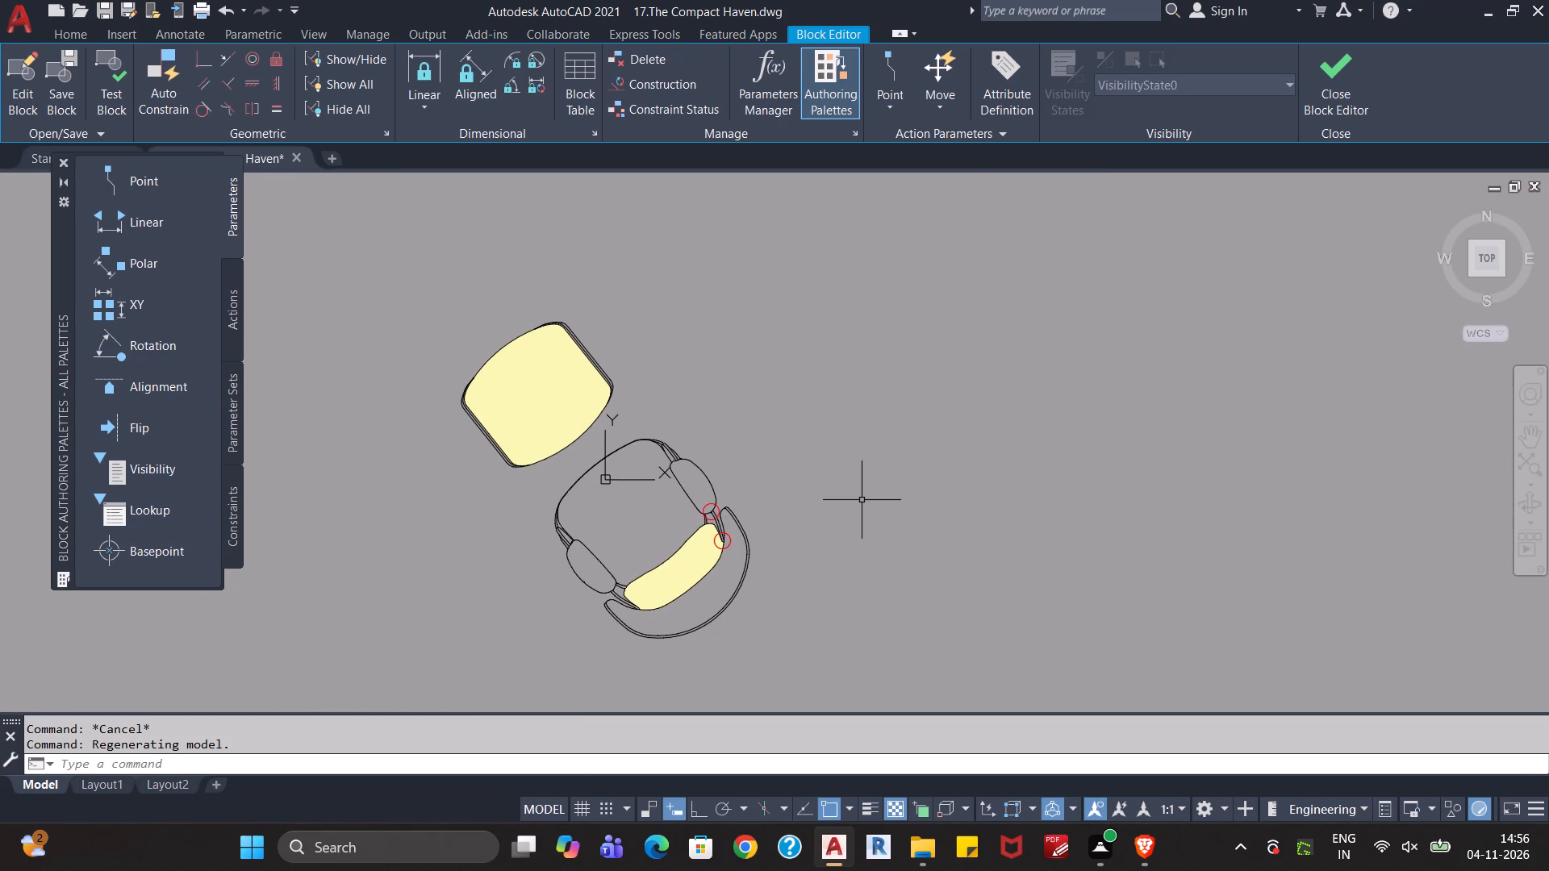
{"action": "type", "text": "red"}
{"action": "key", "text": "Return"}
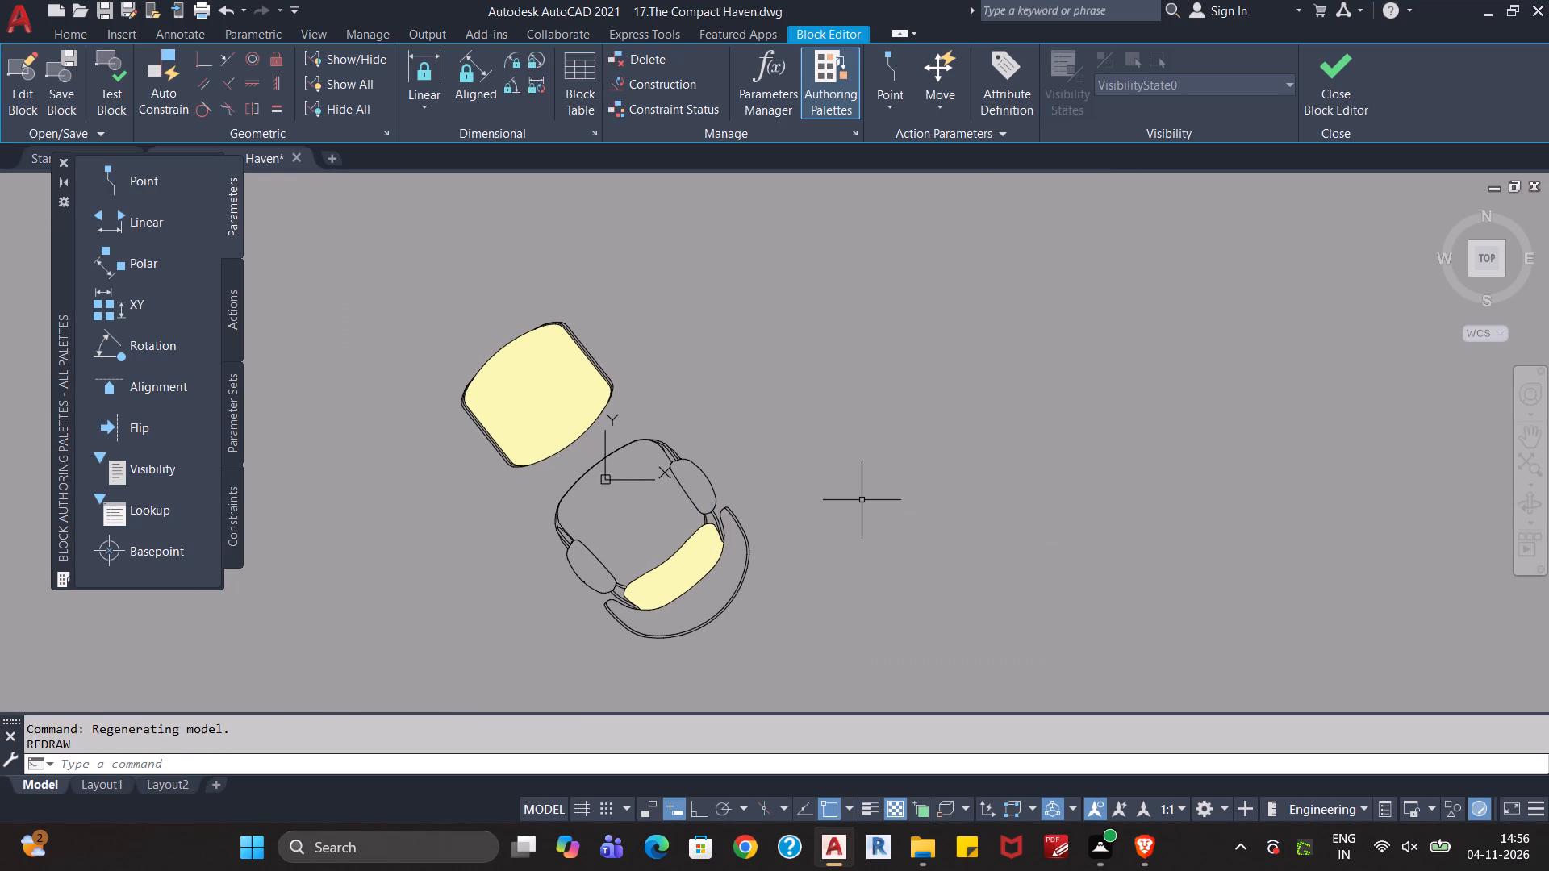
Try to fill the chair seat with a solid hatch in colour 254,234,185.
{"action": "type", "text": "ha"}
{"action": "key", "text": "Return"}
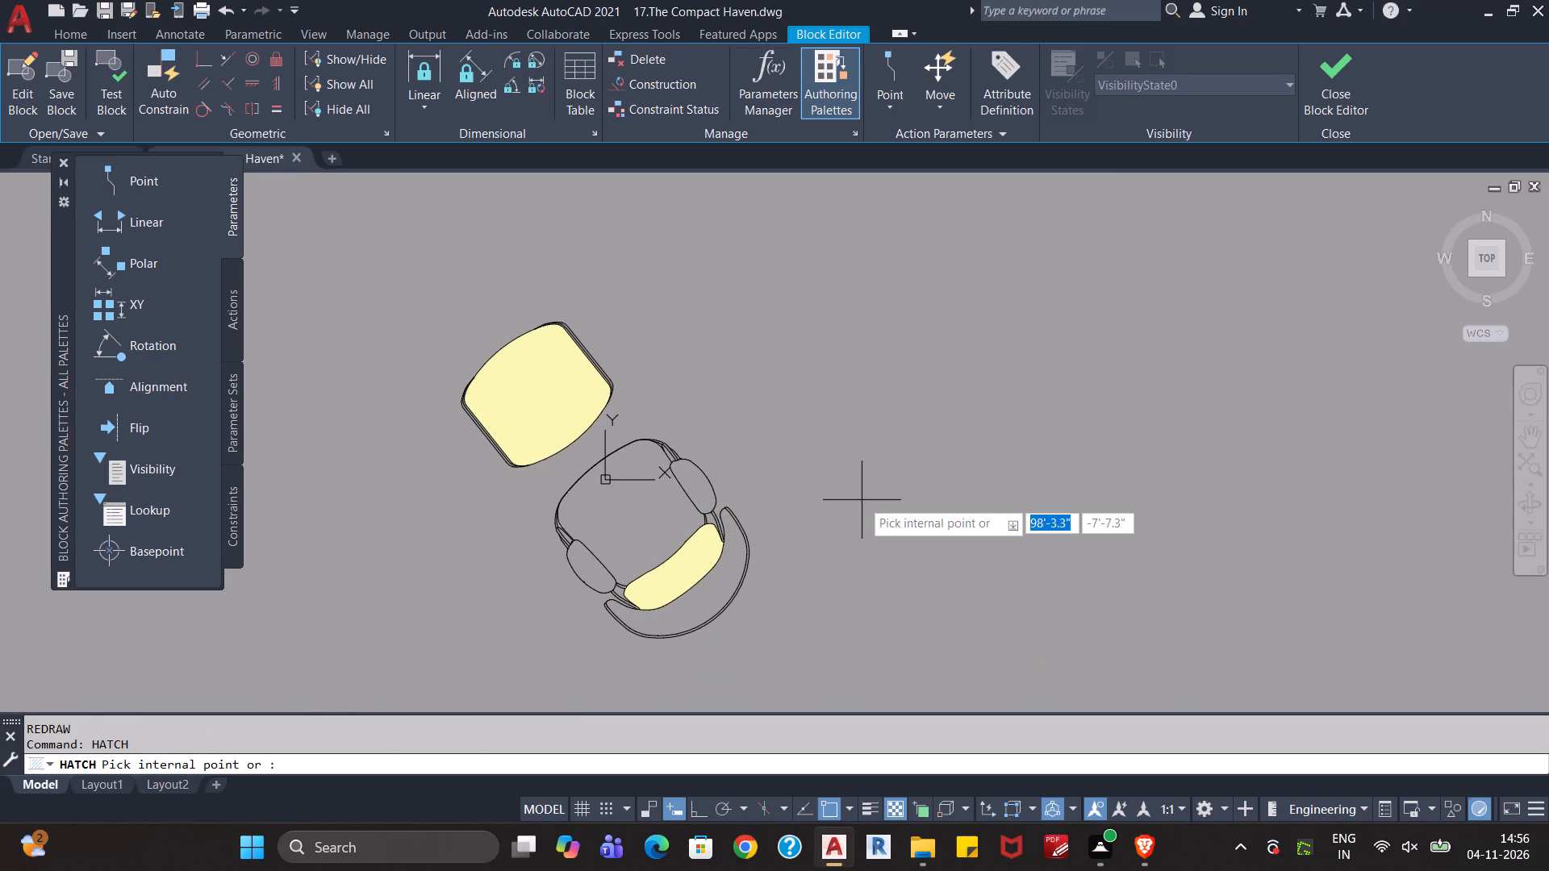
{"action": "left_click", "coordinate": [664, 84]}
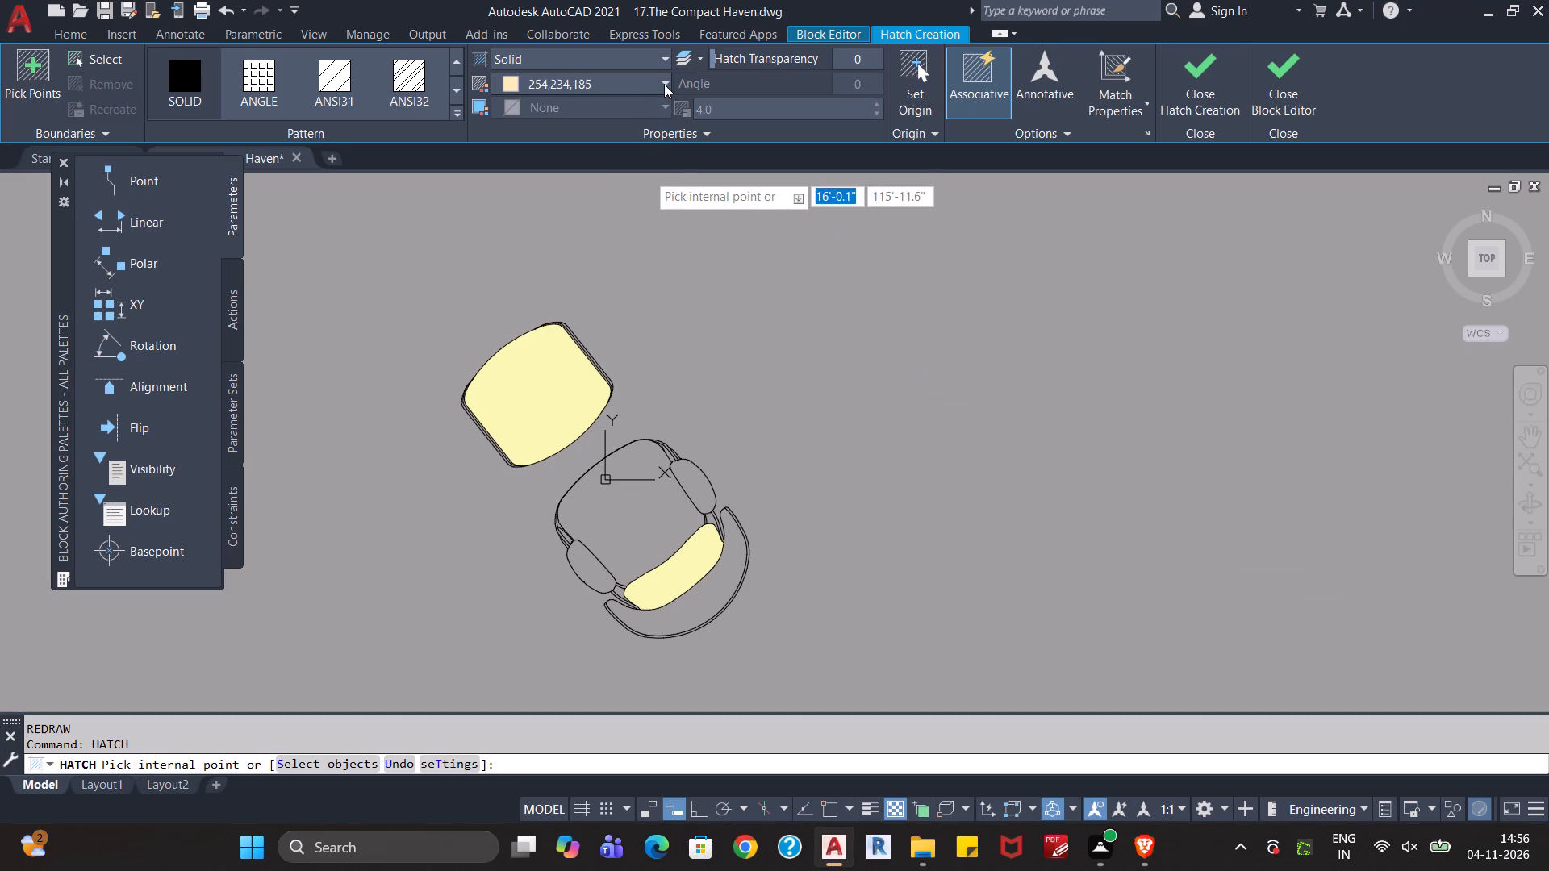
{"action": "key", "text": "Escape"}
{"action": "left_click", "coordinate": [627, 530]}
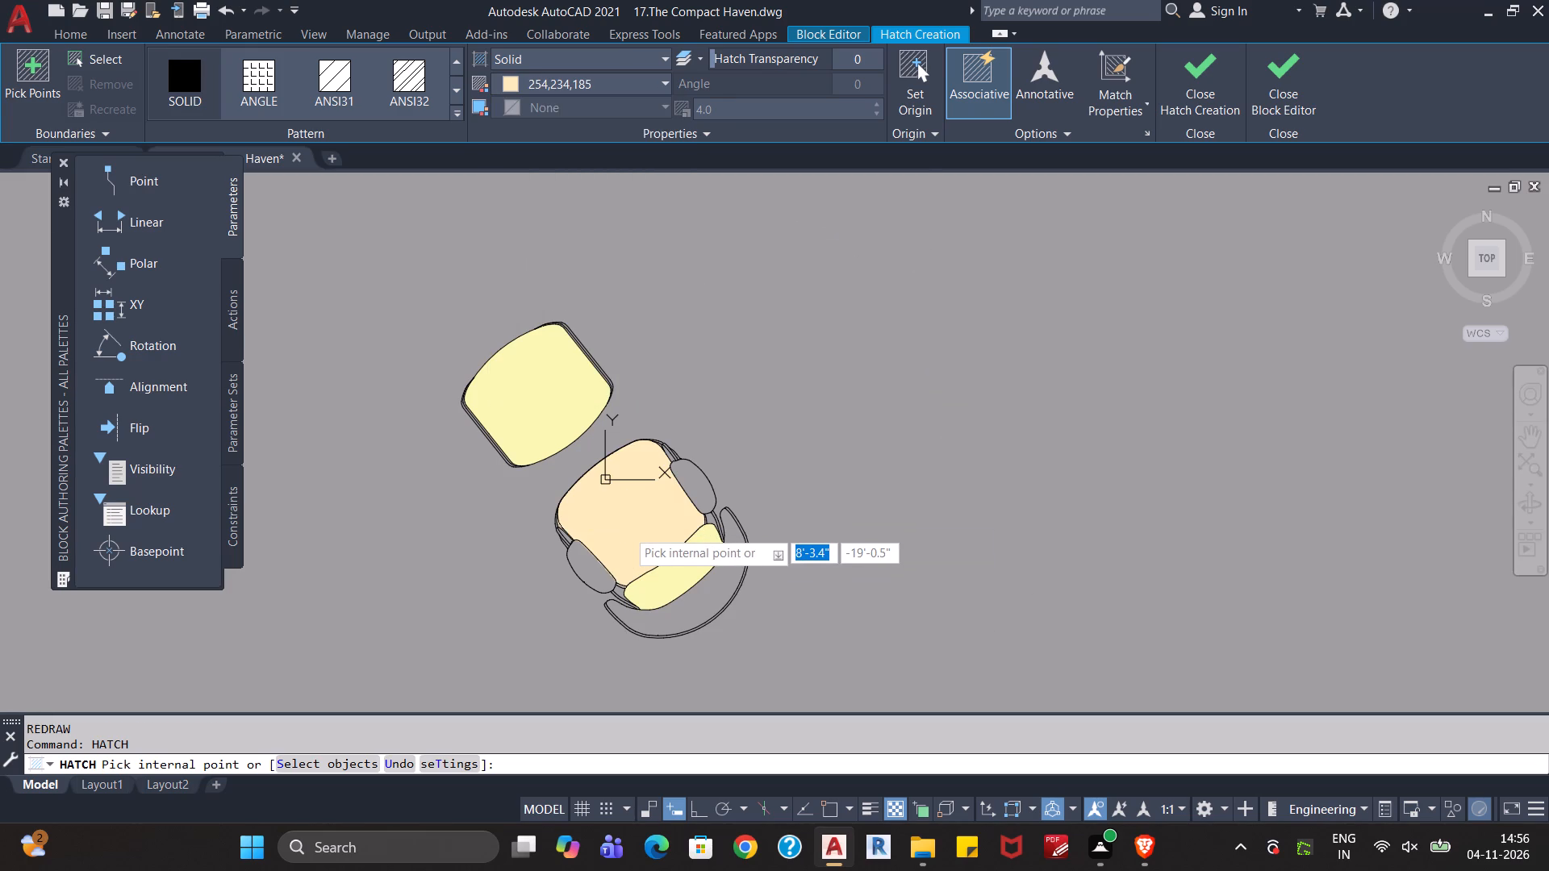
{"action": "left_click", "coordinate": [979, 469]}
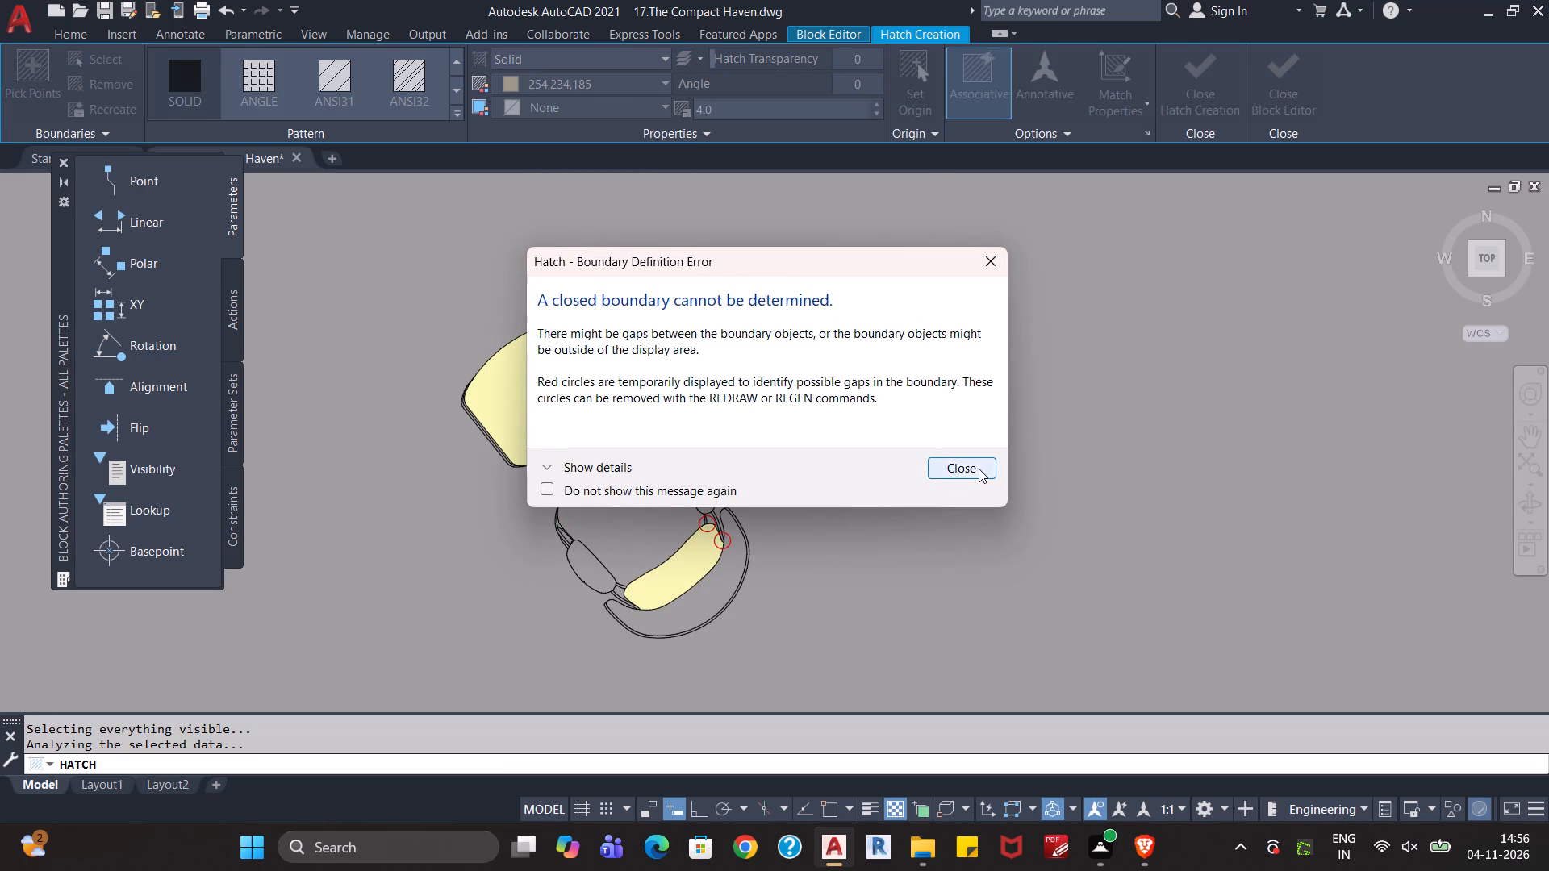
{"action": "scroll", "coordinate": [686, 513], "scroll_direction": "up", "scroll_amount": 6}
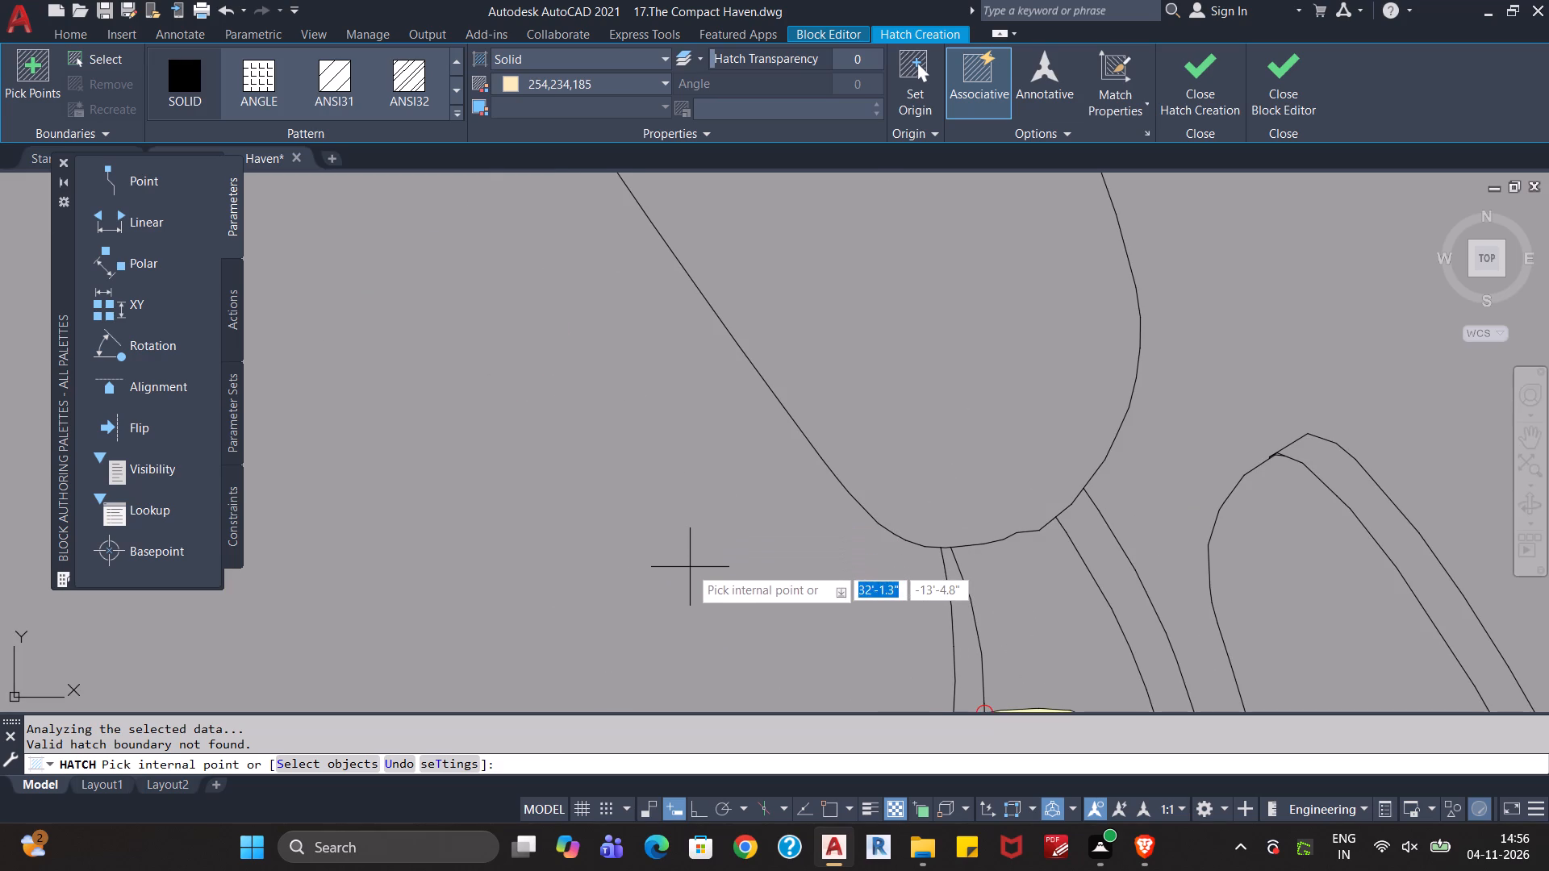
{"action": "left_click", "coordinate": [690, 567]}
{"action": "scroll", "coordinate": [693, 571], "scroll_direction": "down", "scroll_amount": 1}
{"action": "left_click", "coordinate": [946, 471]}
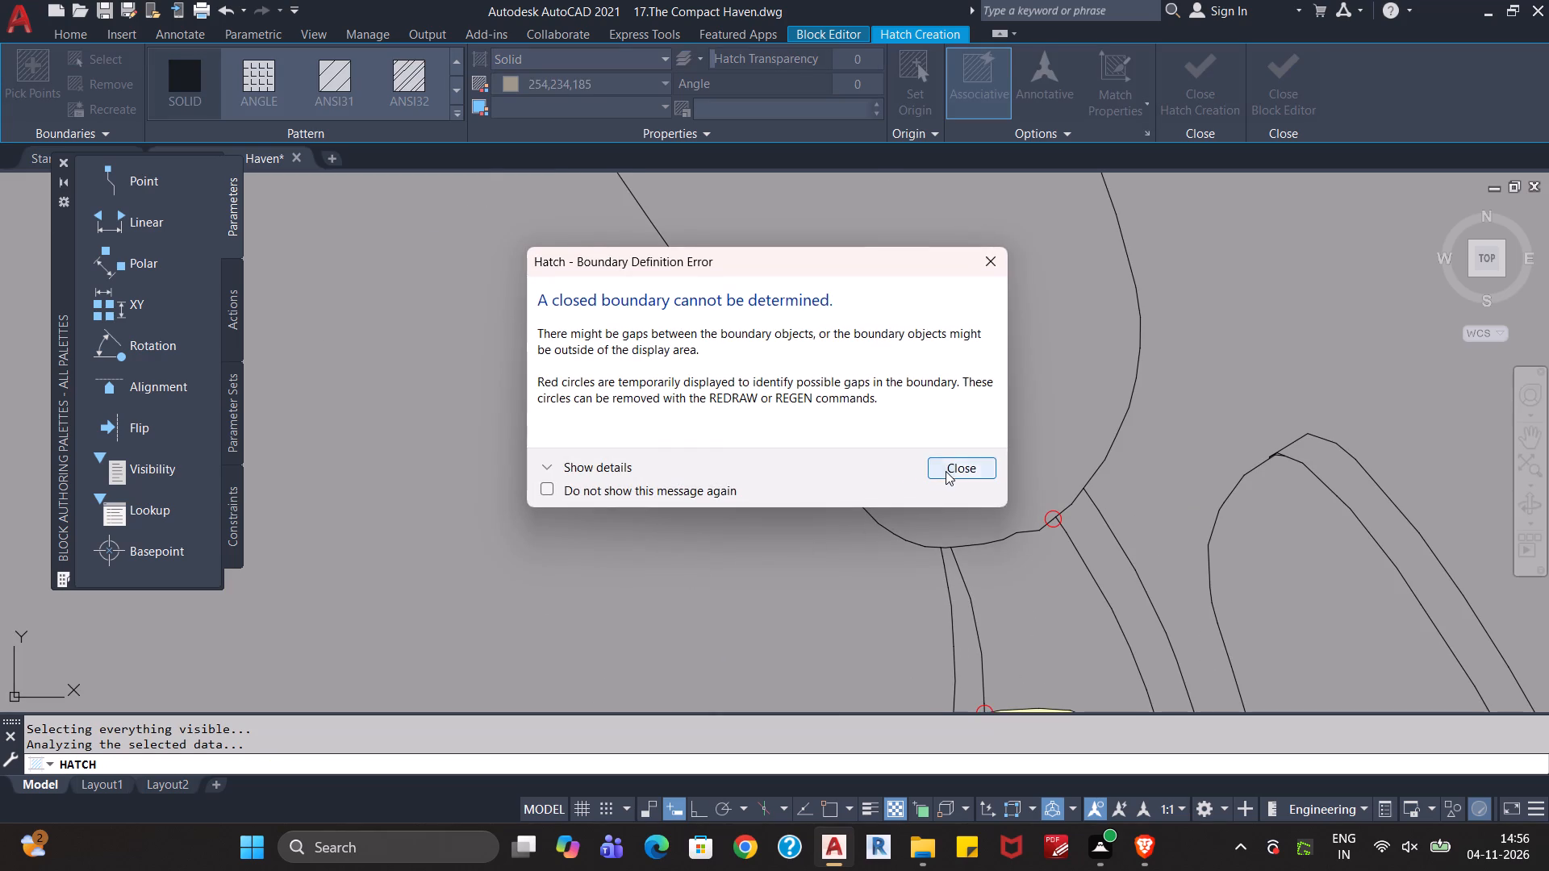
Examine the red gap marker where the armrest support line meets the yellow backrest cushion's edge, and leave the Hatch command.
{"action": "middle_click_drag", "start_coordinate": [861, 593], "coordinate": [901, 396]}
{"action": "scroll", "coordinate": [1036, 513], "scroll_direction": "up", "scroll_amount": 3}
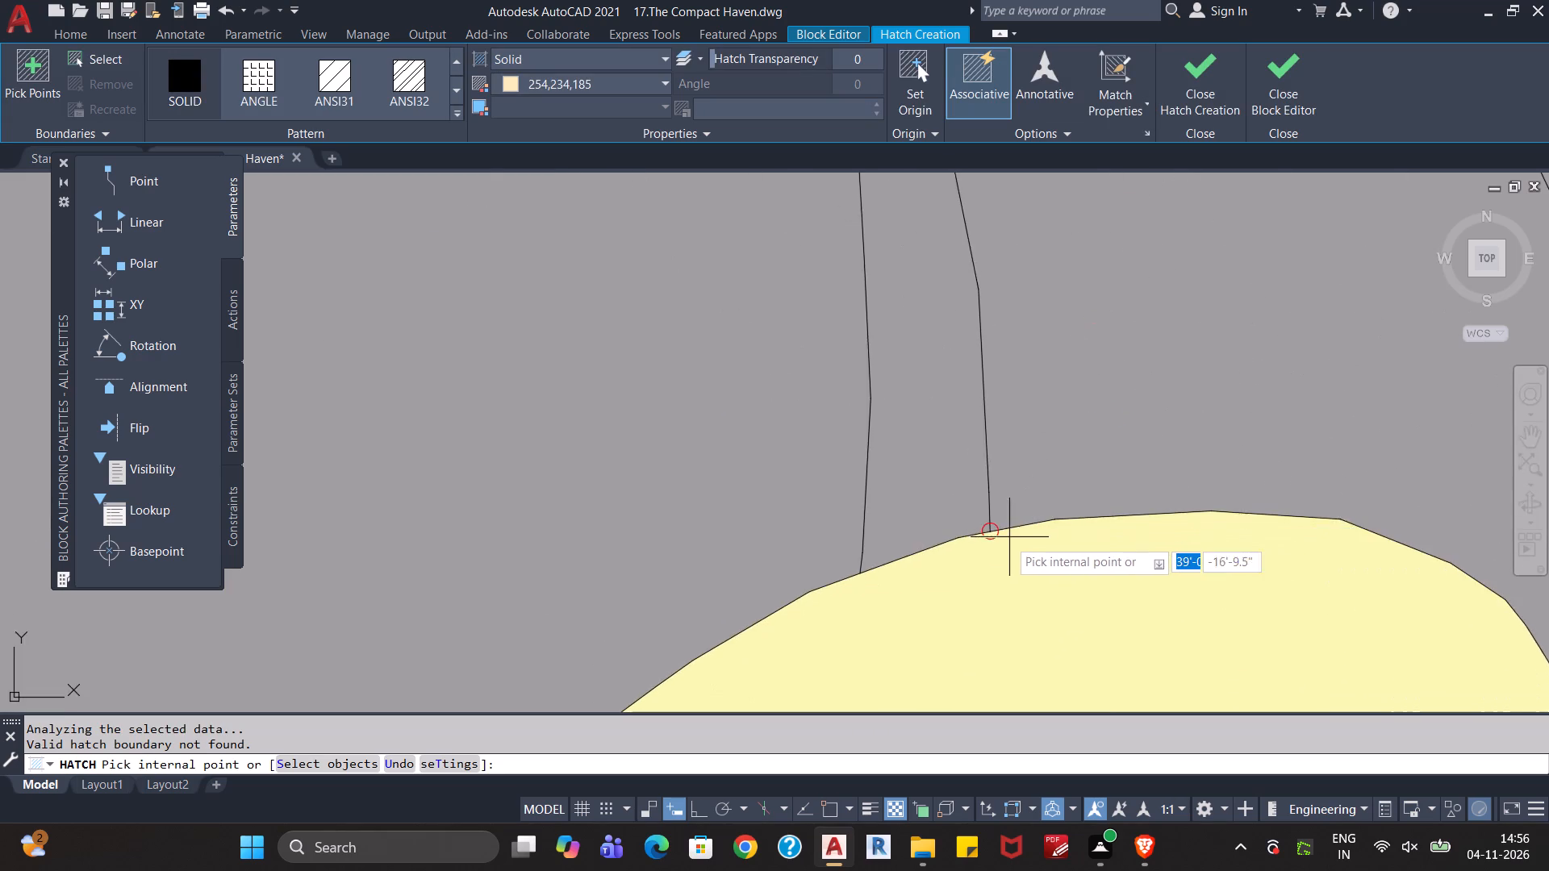
{"action": "scroll", "coordinate": [1001, 543], "scroll_direction": "up", "scroll_amount": 5}
{"action": "scroll", "coordinate": [903, 488], "scroll_direction": "up", "scroll_amount": 4}
{"action": "middle_click_drag", "start_coordinate": [837, 389], "coordinate": [859, 651]}
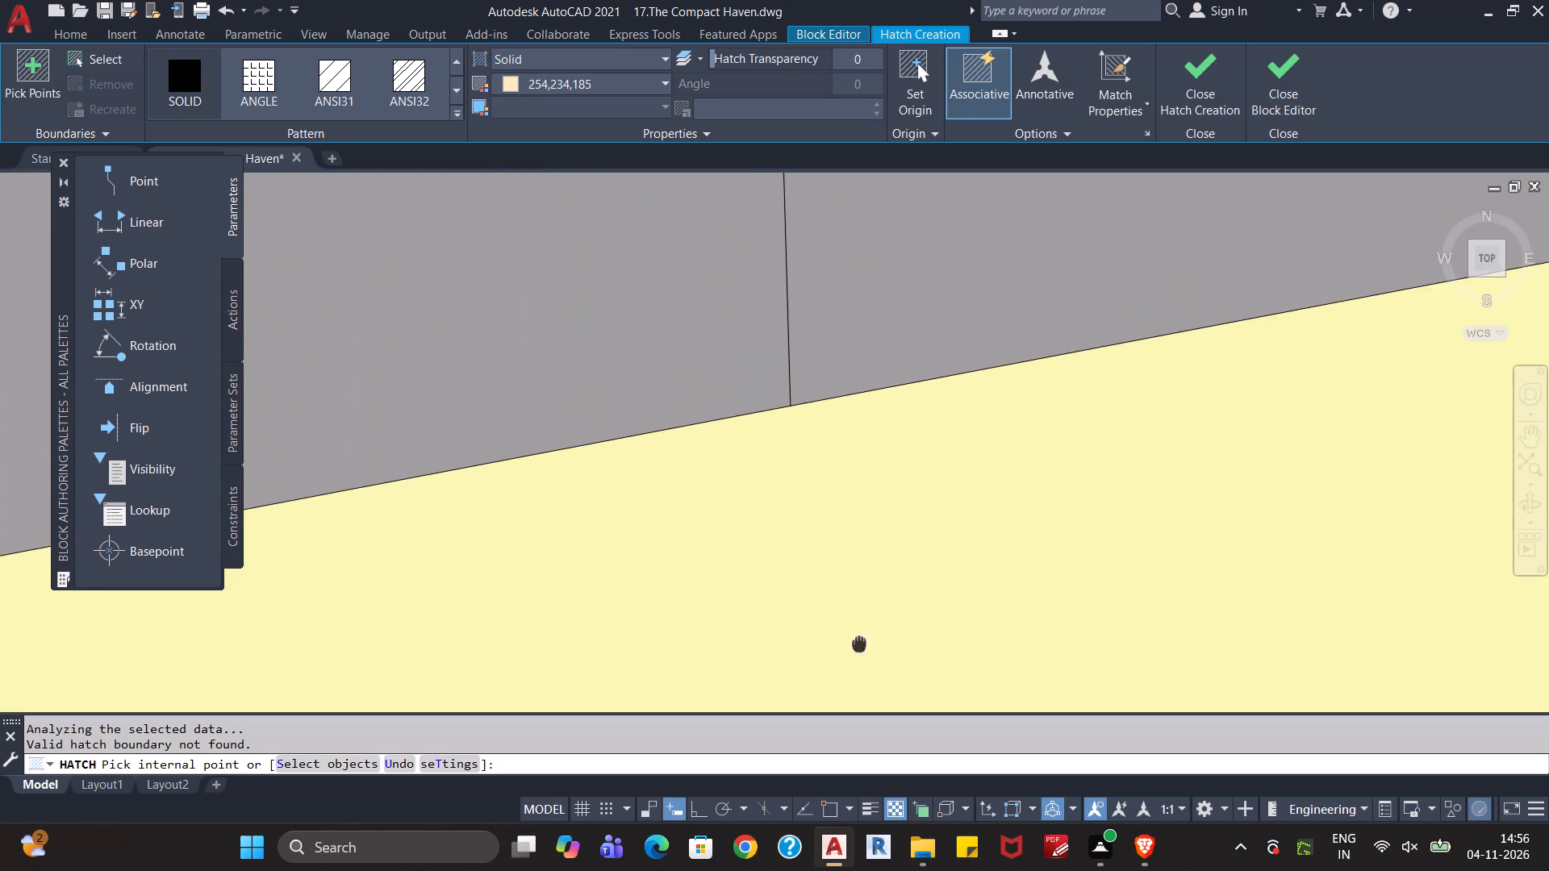
{"action": "middle_click_drag", "start_coordinate": [859, 651], "coordinate": [859, 666]}
{"action": "scroll", "coordinate": [795, 473], "scroll_direction": "up", "scroll_amount": 4}
{"action": "middle_click_drag", "start_coordinate": [770, 329], "coordinate": [779, 514]}
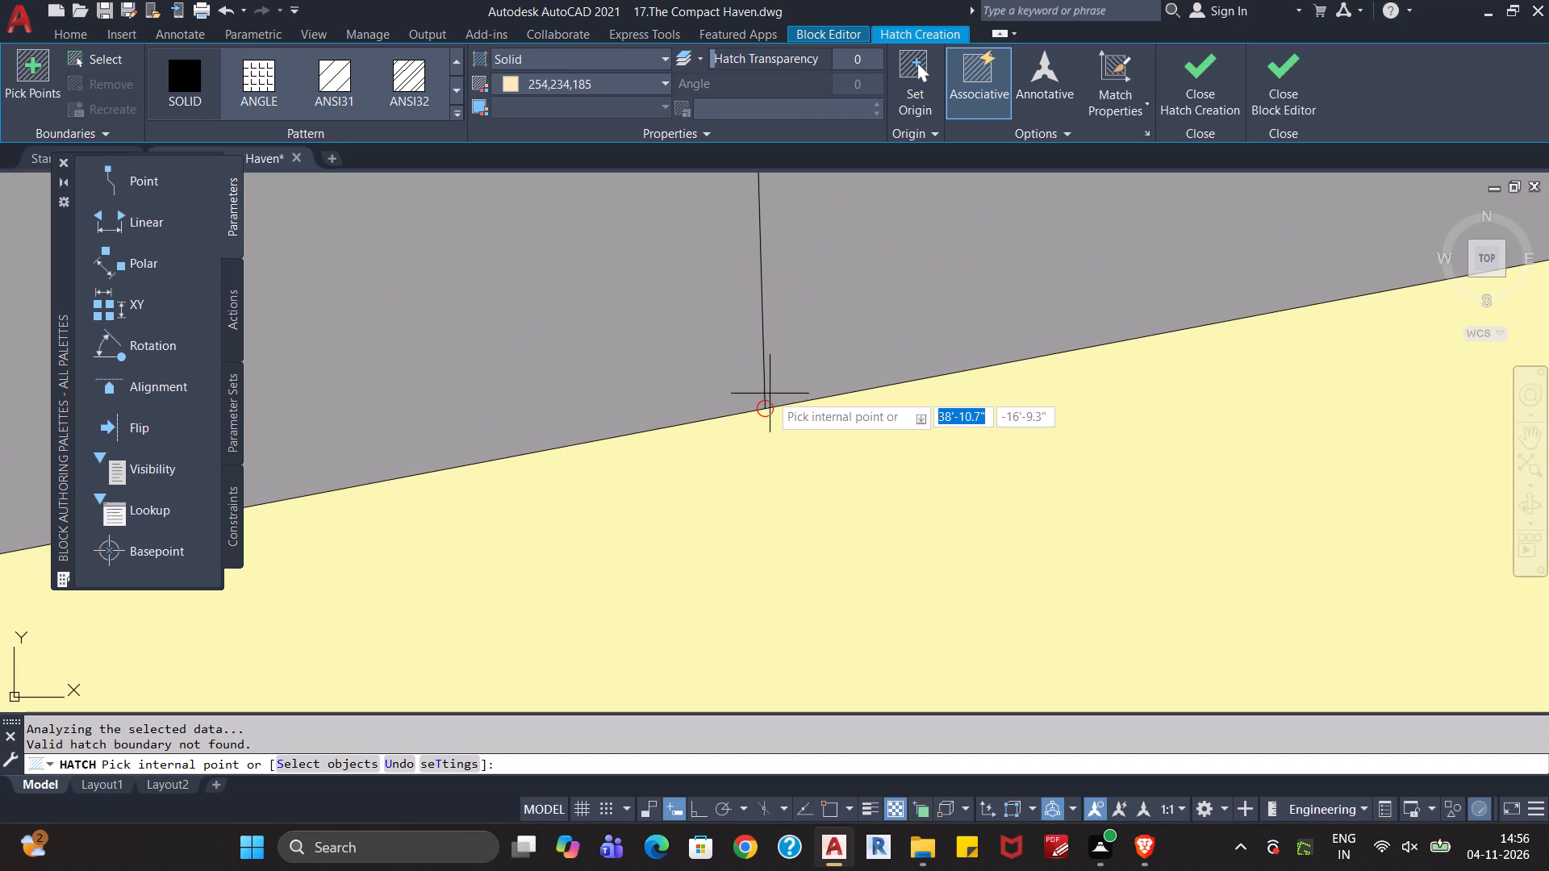
{"action": "key", "text": "Escape"}
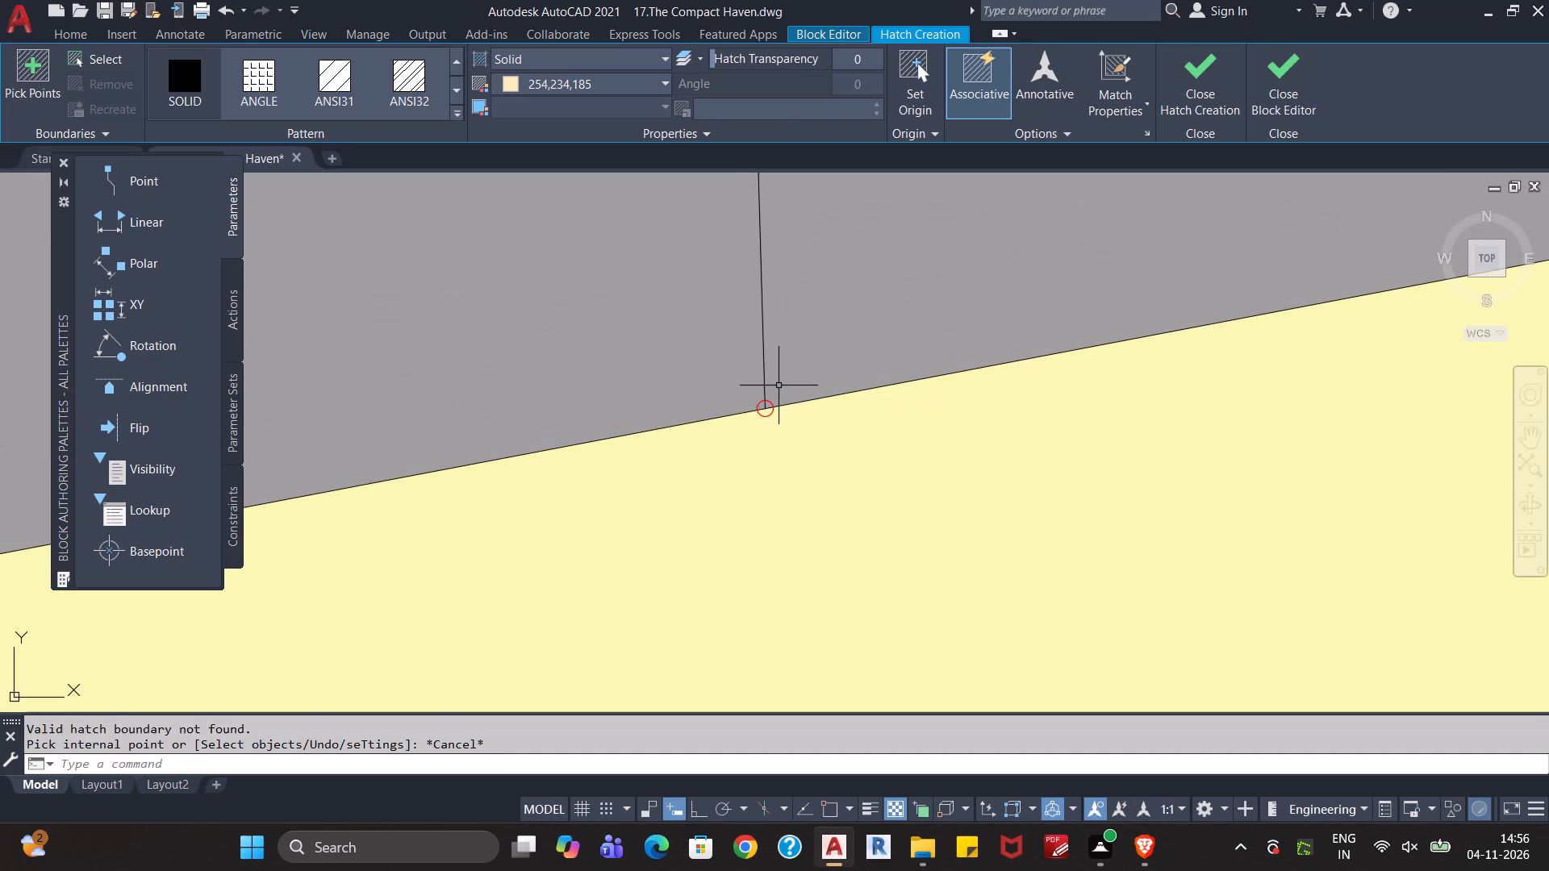
Stretch the lower end of the armrest support line slightly past the yellow backrest cushion's edge at the gap marker.
{"action": "key", "text": "Escape"}
{"action": "left_click", "coordinate": [763, 394]}
{"action": "left_click", "coordinate": [765, 406]}
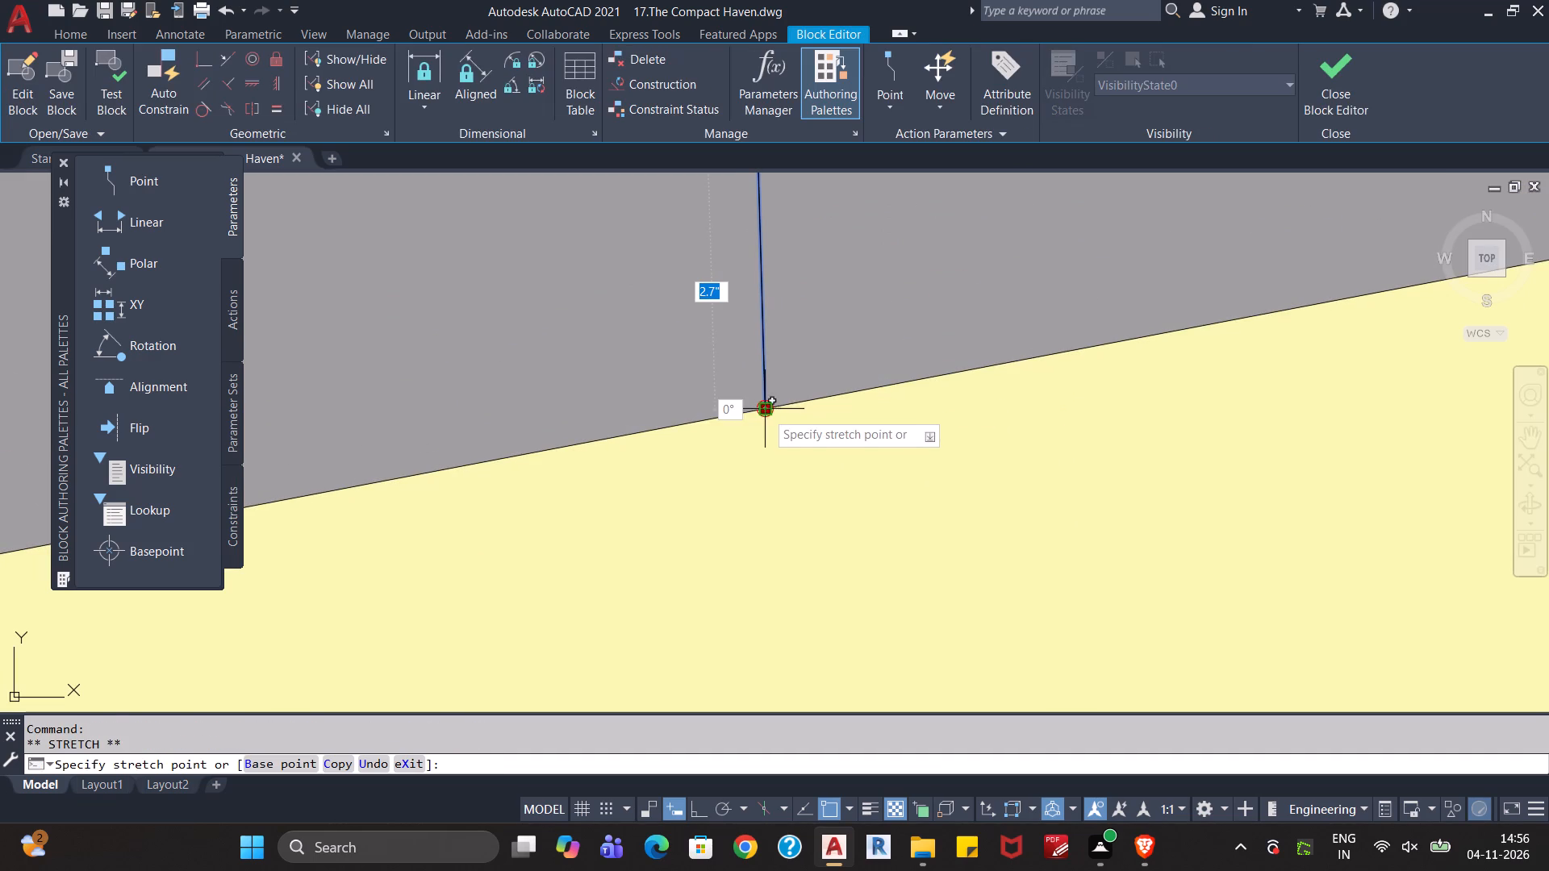
{"action": "left_click", "coordinate": [766, 418]}
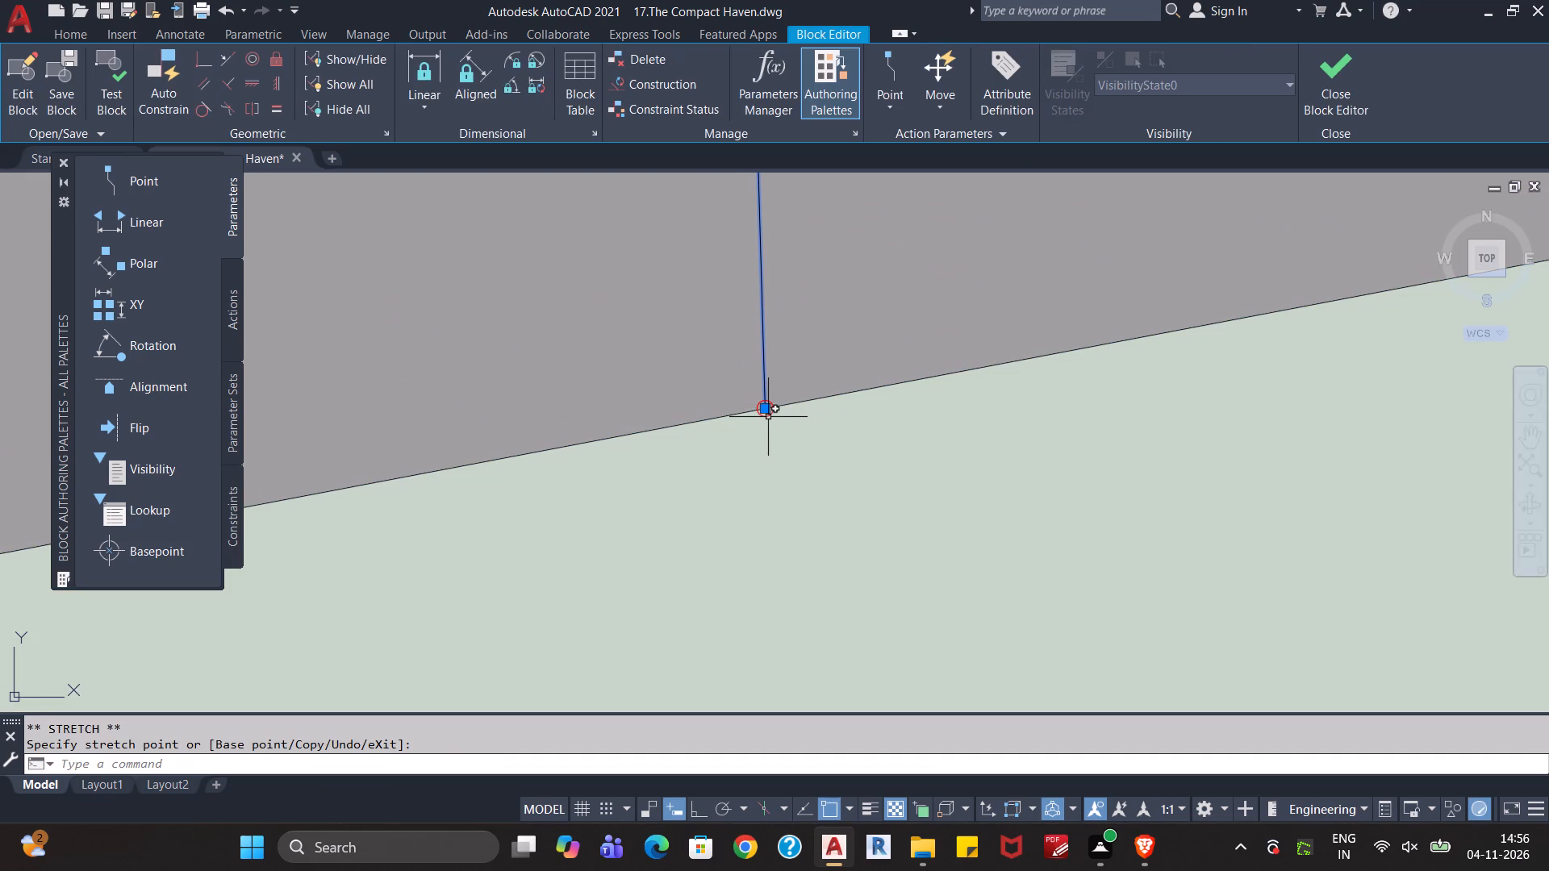
{"action": "left_click", "coordinate": [768, 408]}
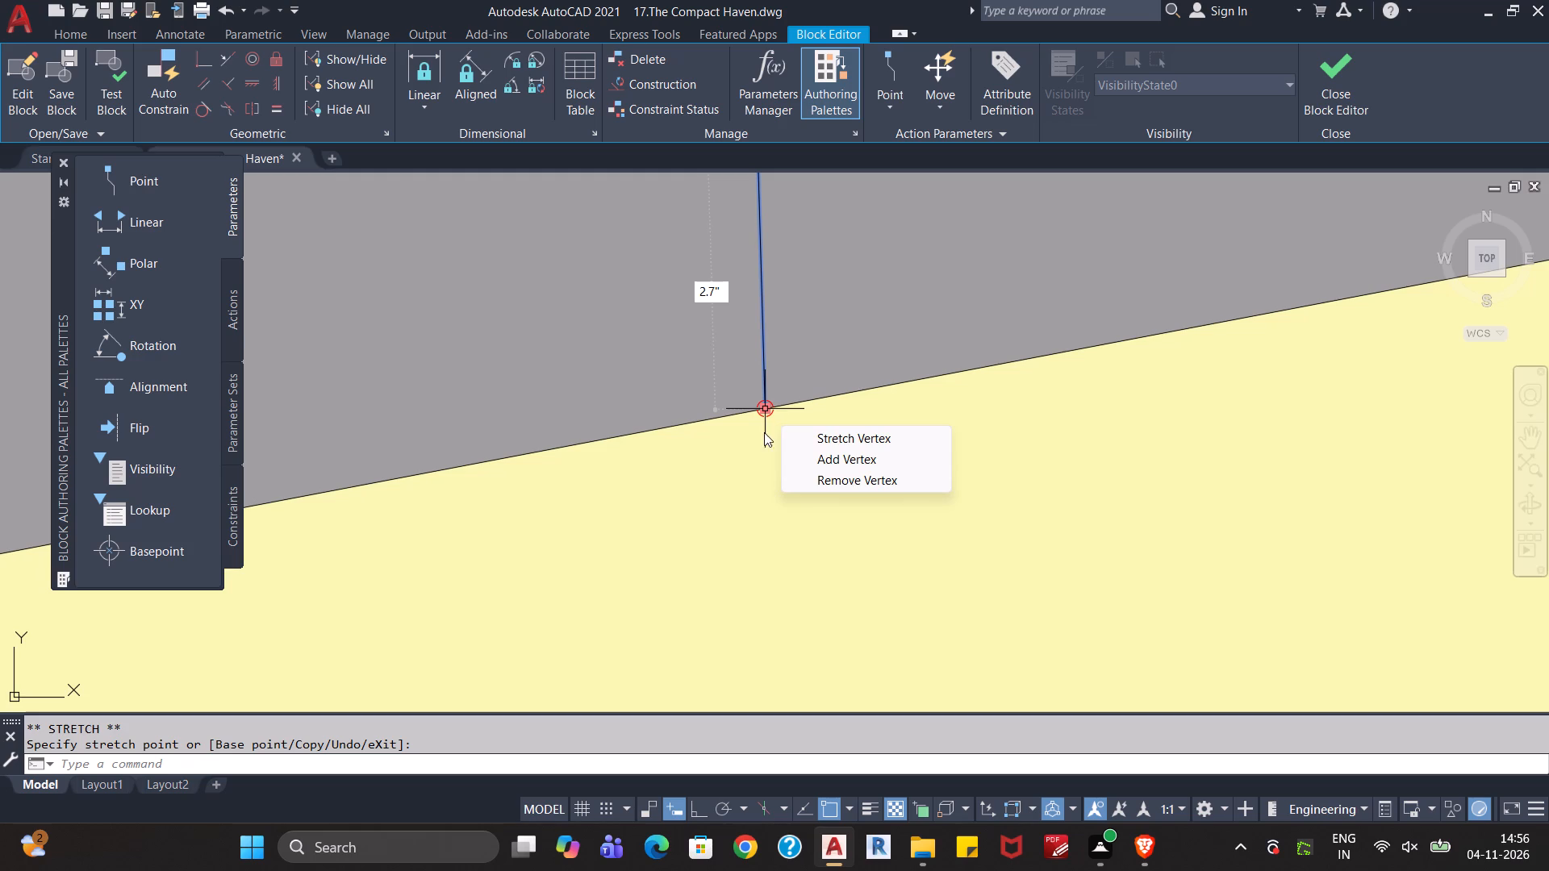
{"action": "left_click", "coordinate": [826, 432]}
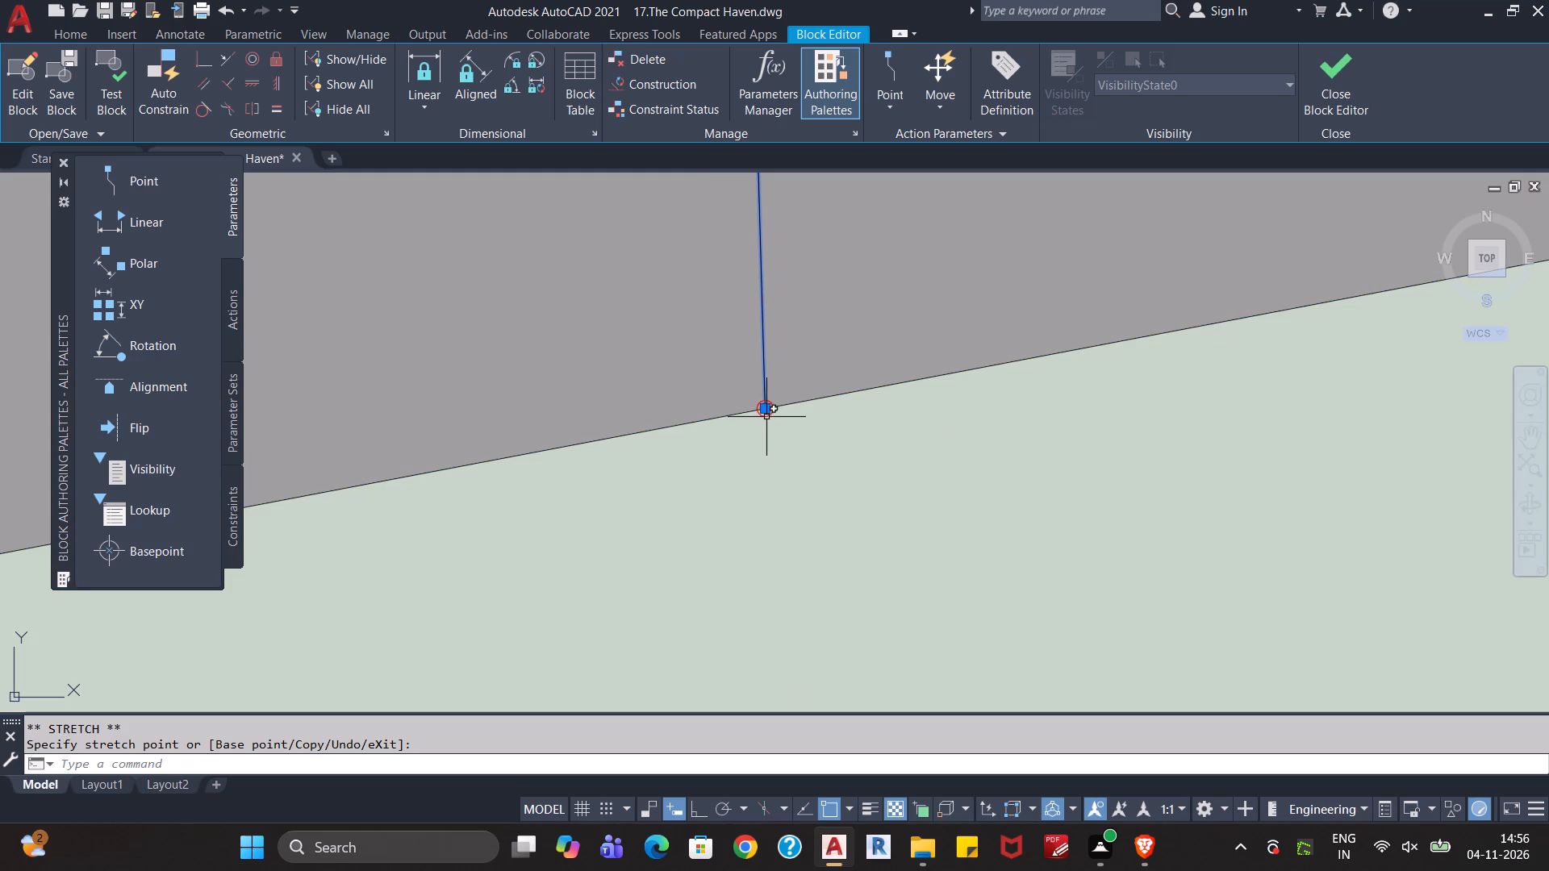
{"action": "left_click", "coordinate": [768, 409]}
{"action": "left_click", "coordinate": [768, 435]}
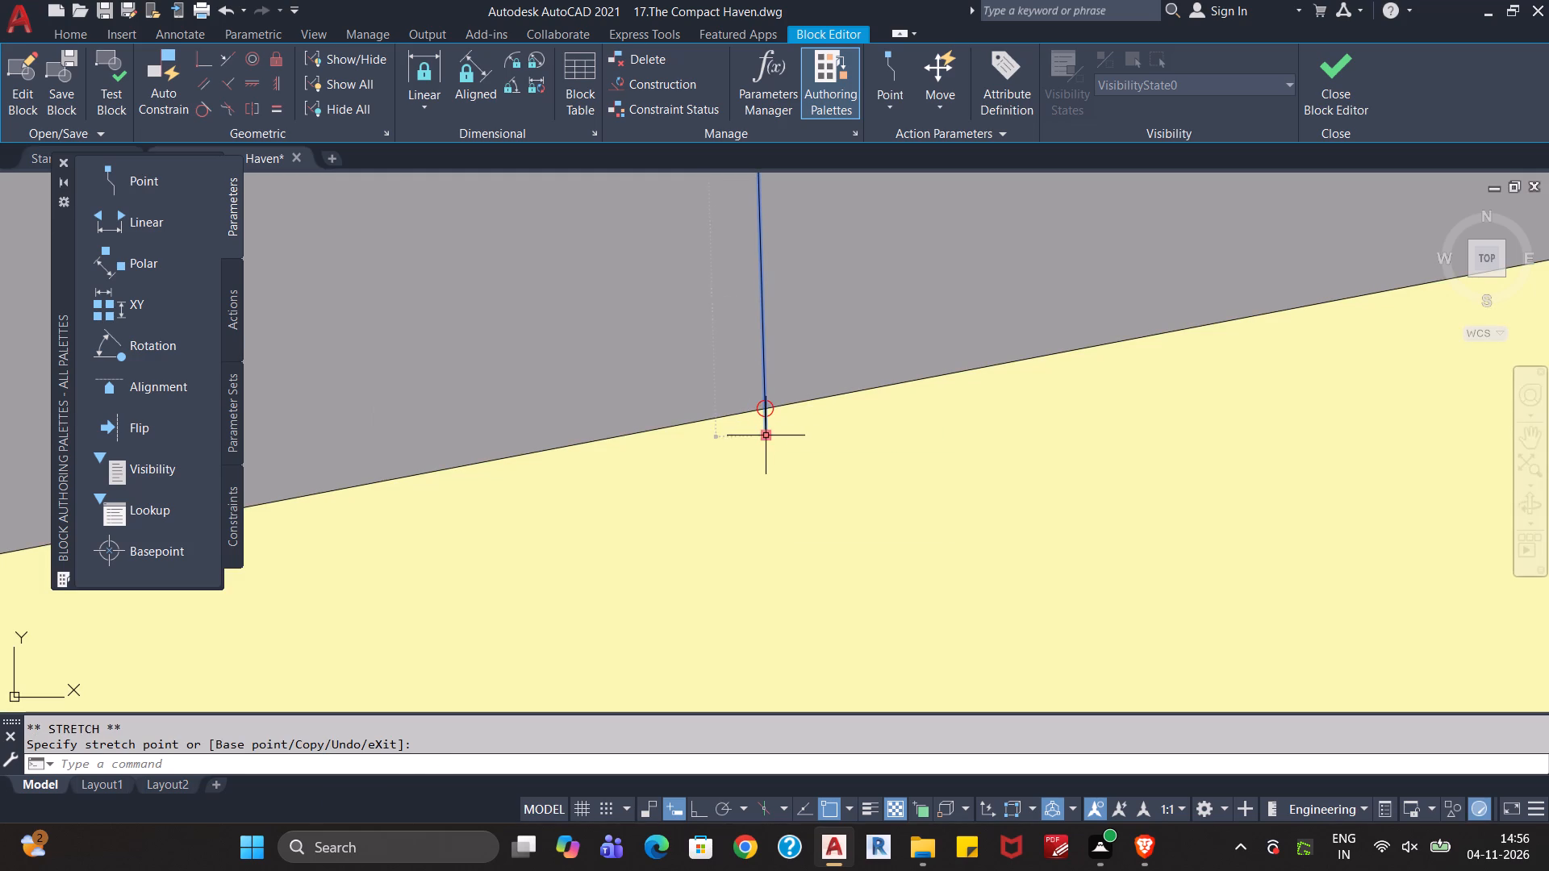
{"action": "key", "text": "Escape"}
Trim the part of the armrest support line that overshoots into the yellow backrest cushion.
{"action": "key", "text": "t"}
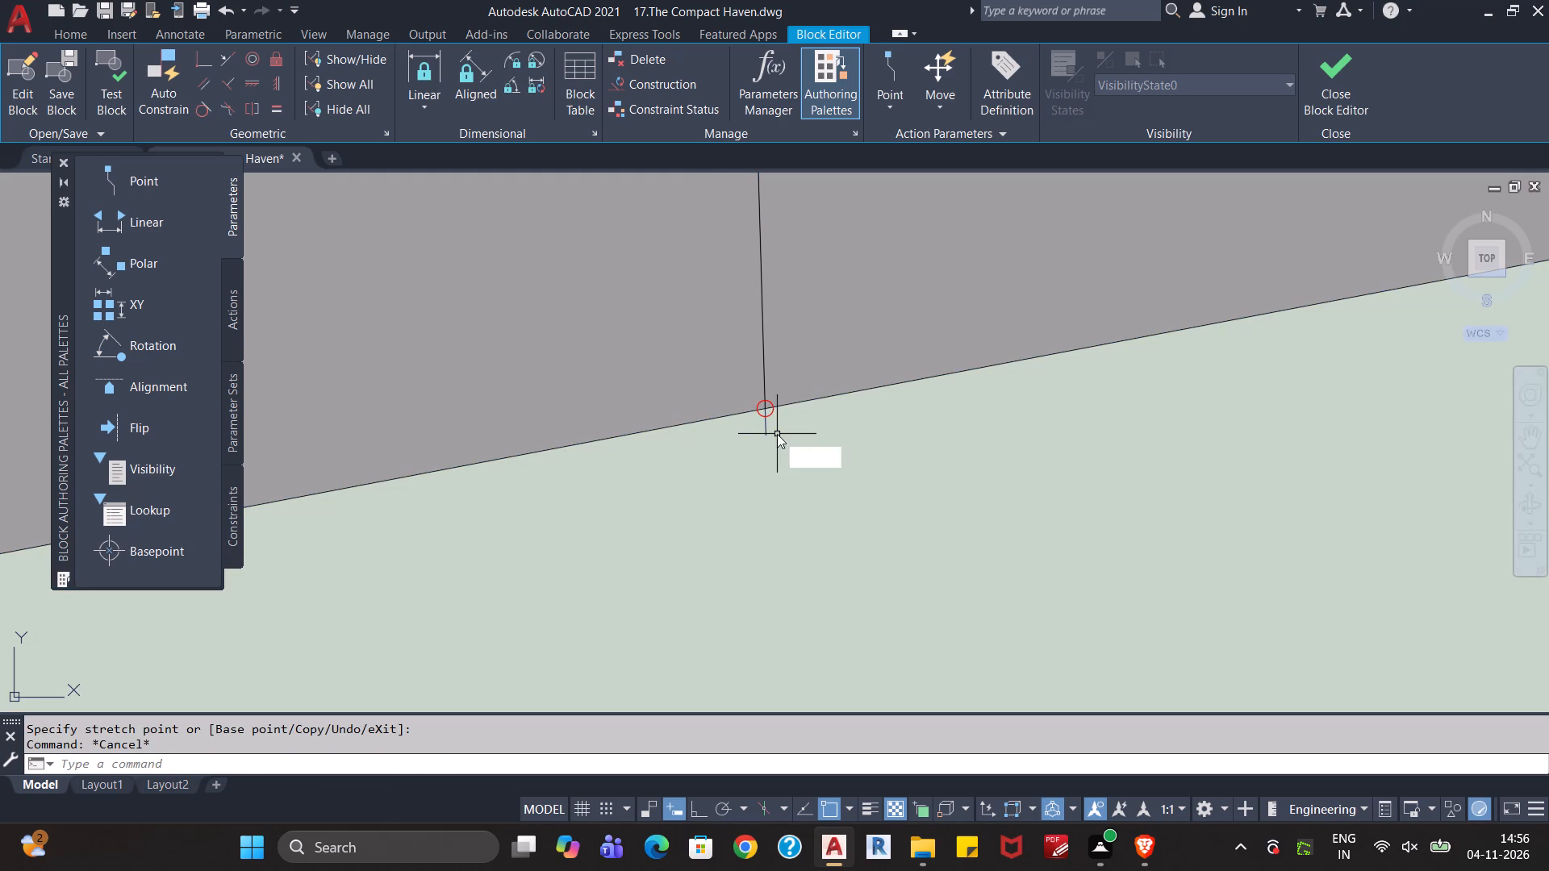
{"action": "key", "text": "r"}
{"action": "key", "text": "Return"}
{"action": "left_click", "coordinate": [764, 429]}
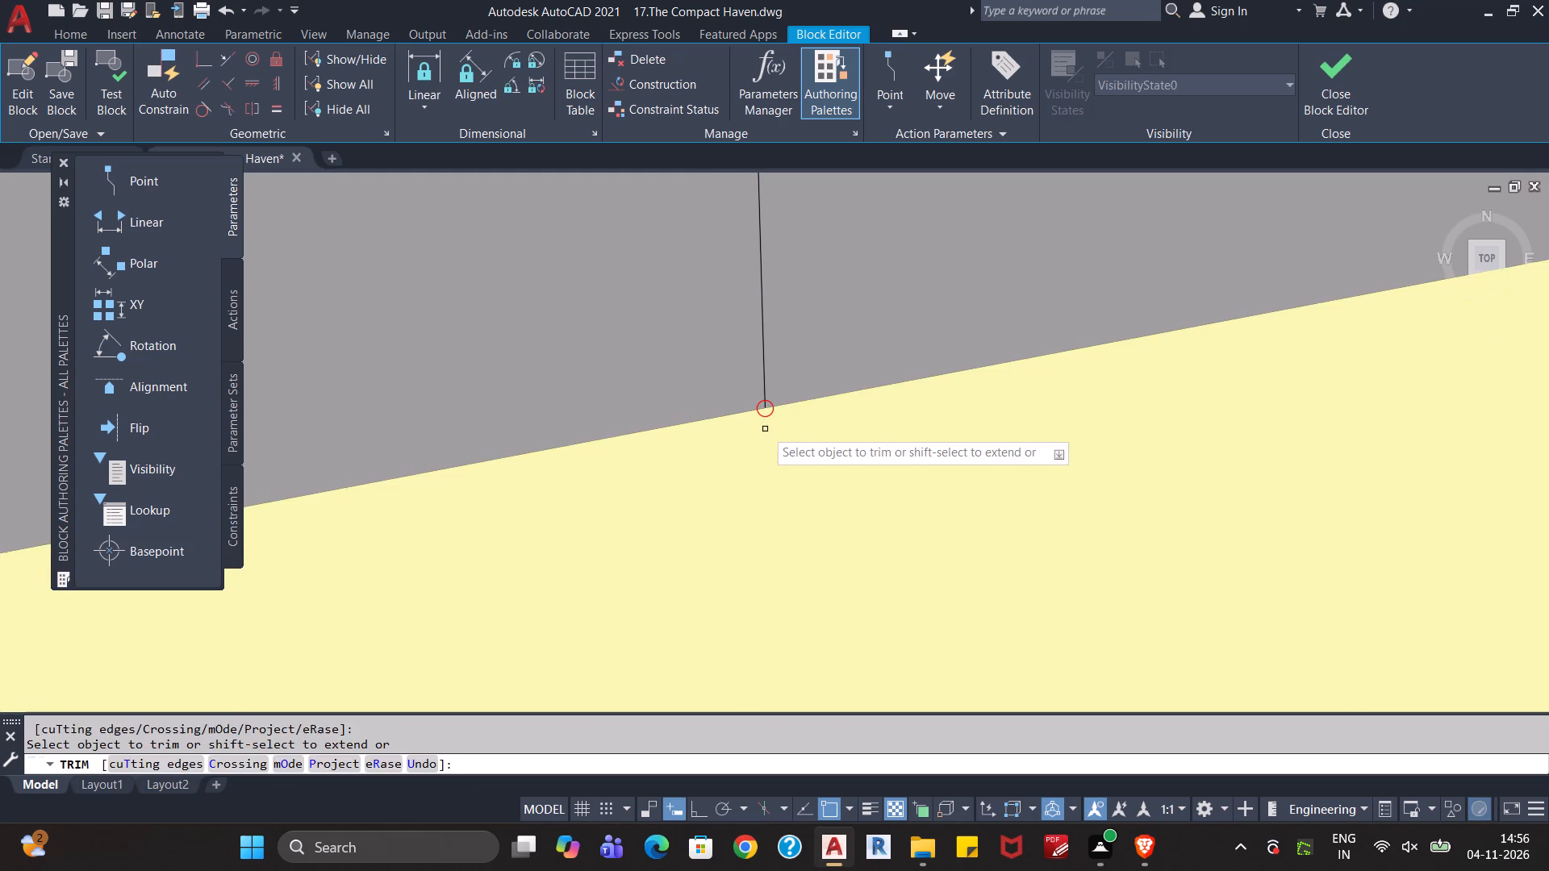
{"action": "key", "text": "Escape"}
{"action": "key", "text": "Escape"}
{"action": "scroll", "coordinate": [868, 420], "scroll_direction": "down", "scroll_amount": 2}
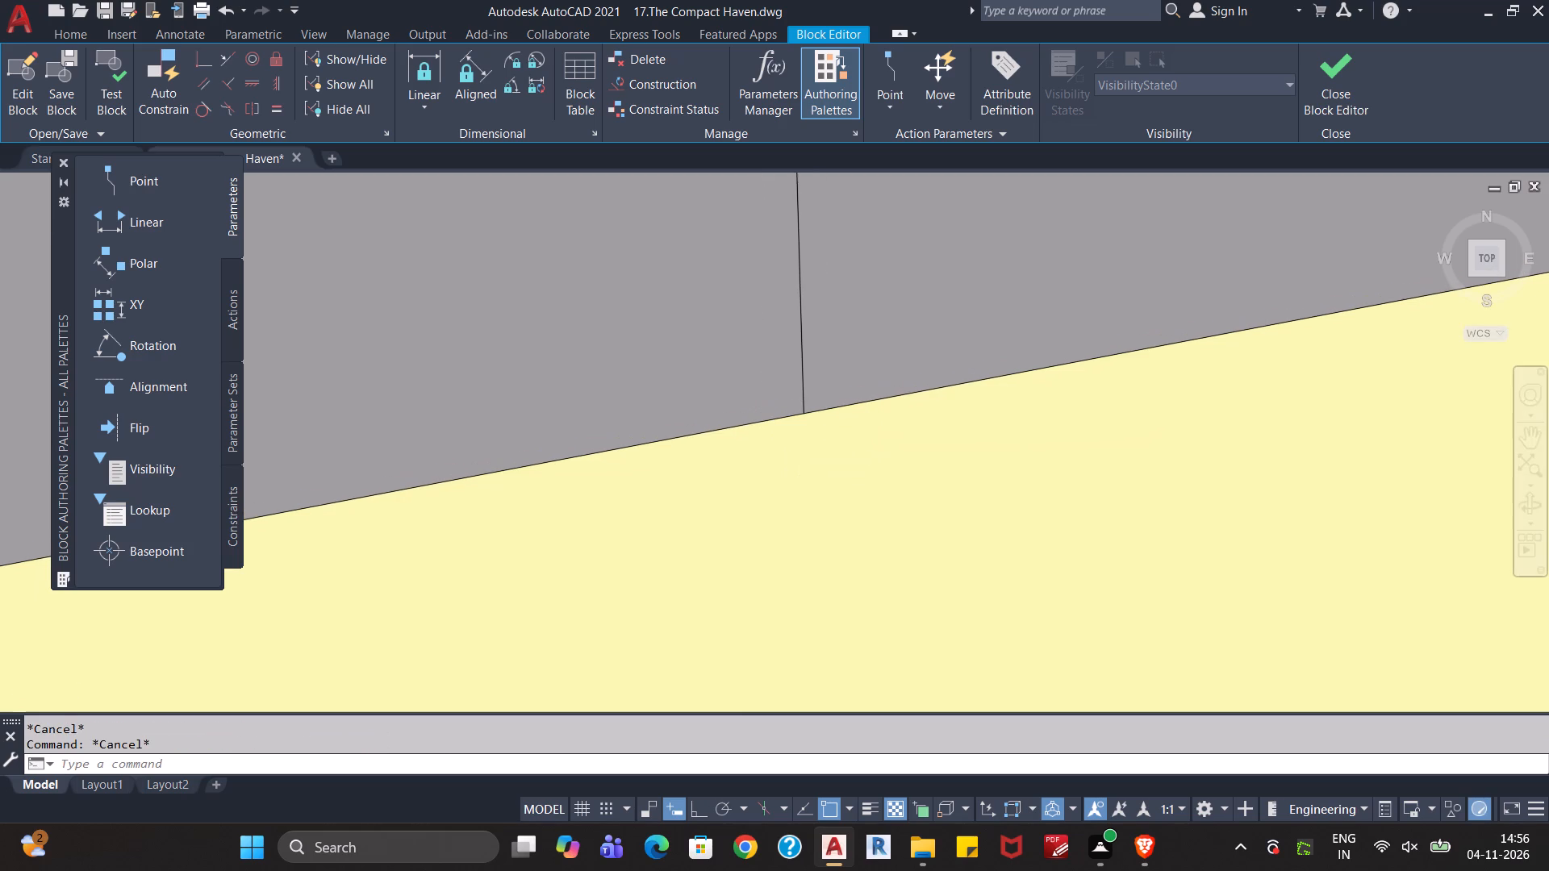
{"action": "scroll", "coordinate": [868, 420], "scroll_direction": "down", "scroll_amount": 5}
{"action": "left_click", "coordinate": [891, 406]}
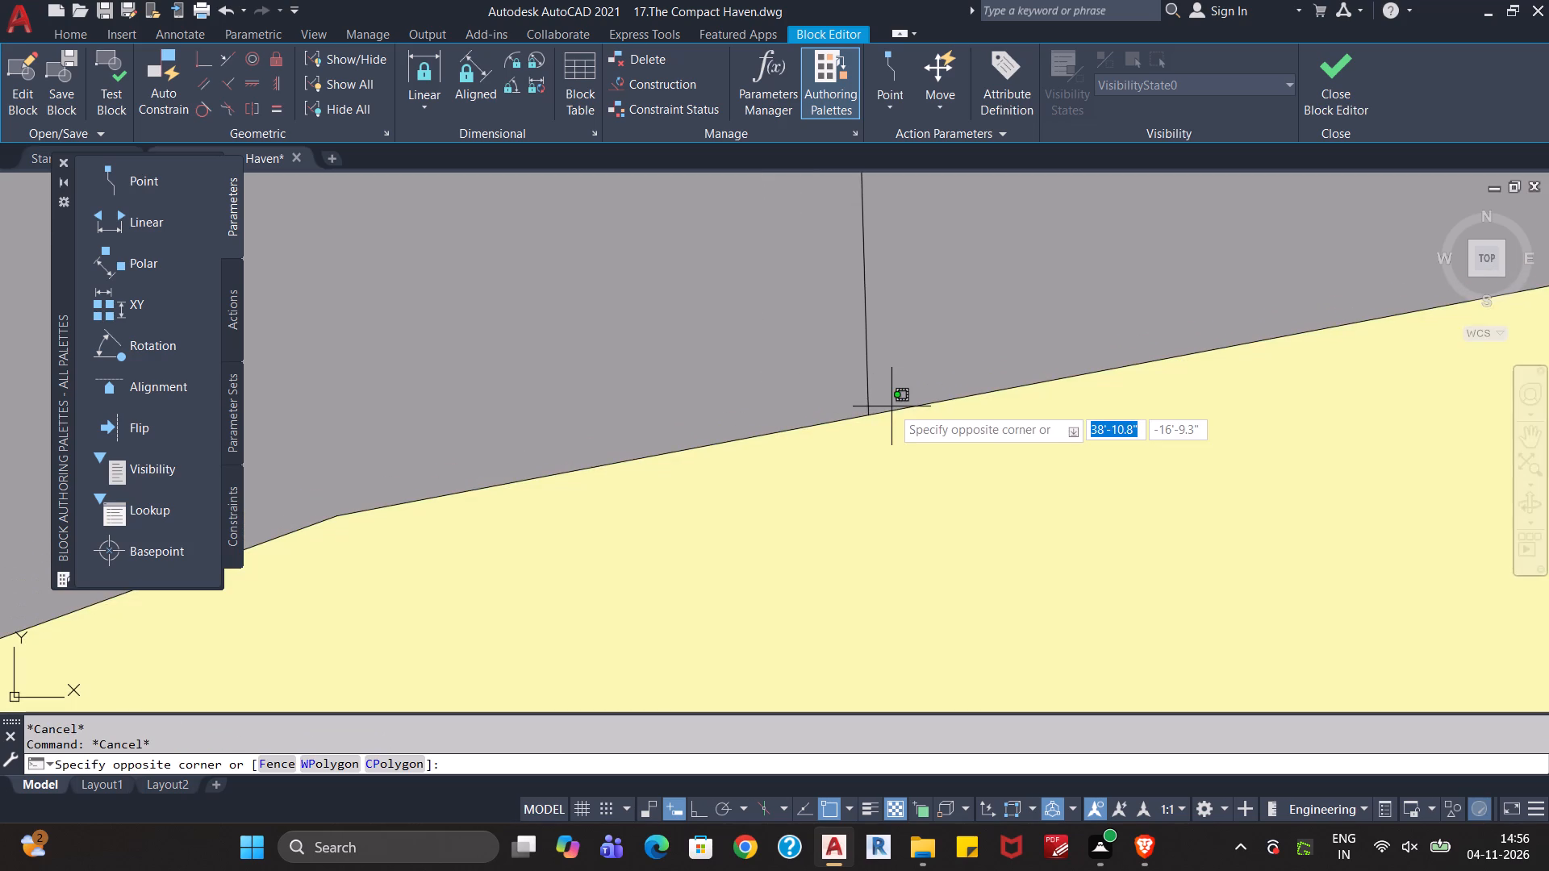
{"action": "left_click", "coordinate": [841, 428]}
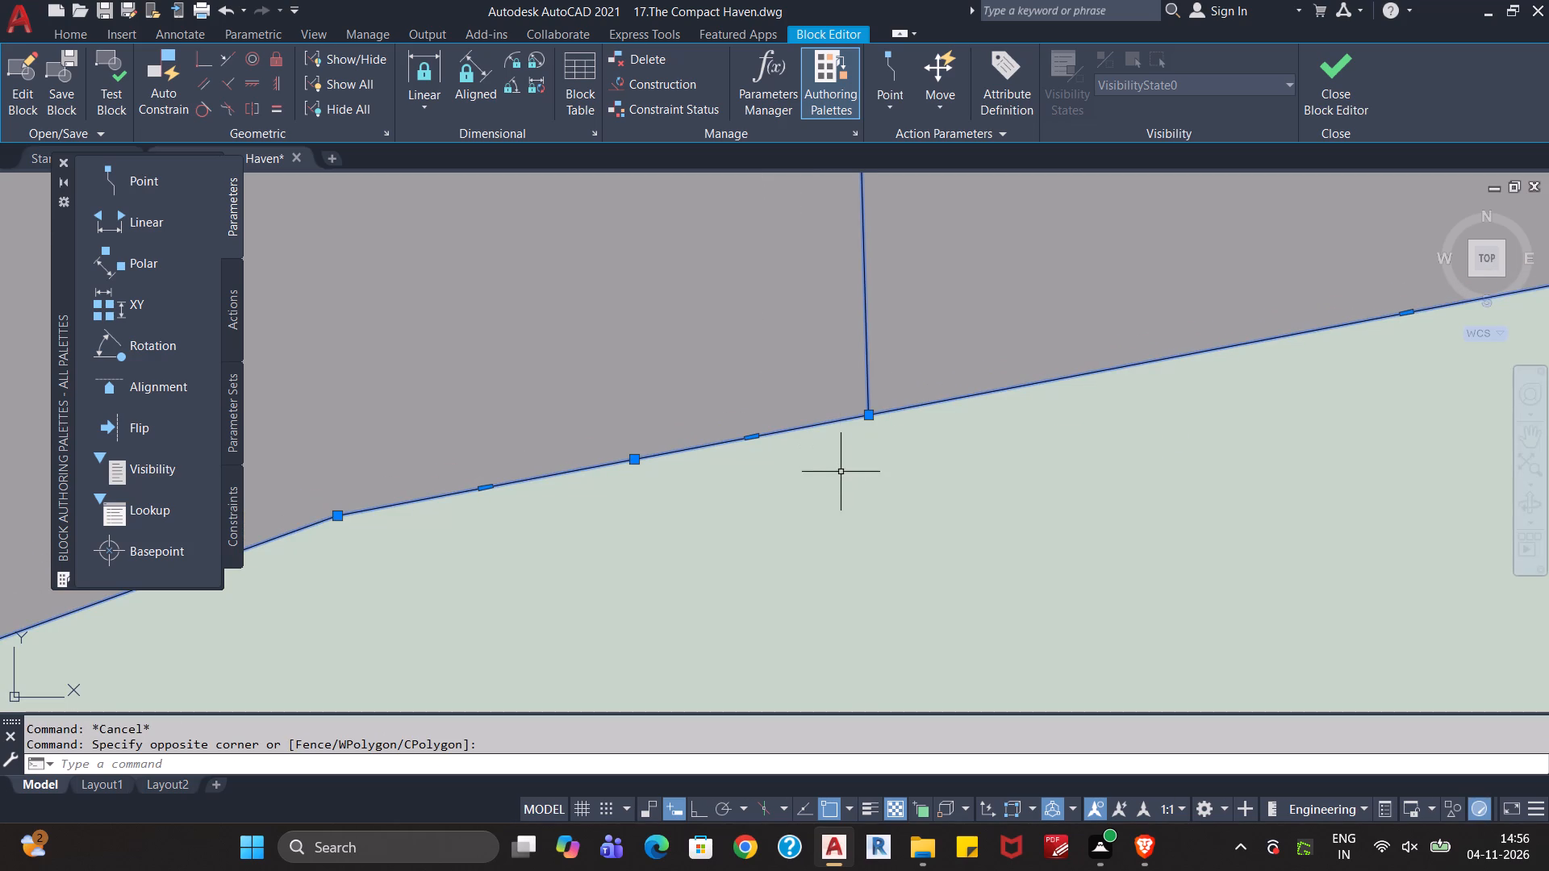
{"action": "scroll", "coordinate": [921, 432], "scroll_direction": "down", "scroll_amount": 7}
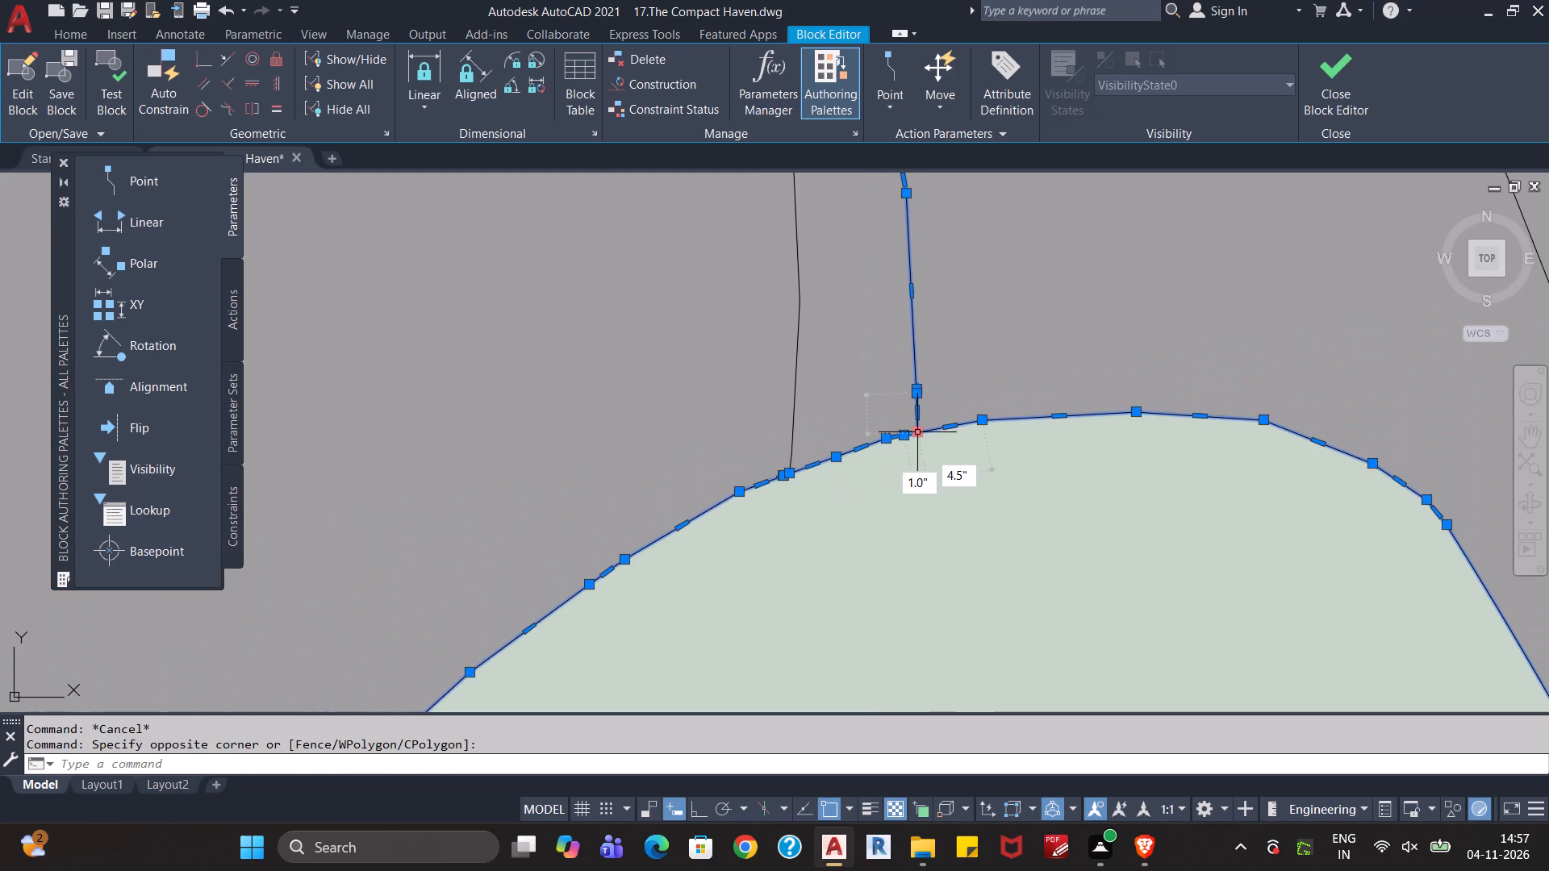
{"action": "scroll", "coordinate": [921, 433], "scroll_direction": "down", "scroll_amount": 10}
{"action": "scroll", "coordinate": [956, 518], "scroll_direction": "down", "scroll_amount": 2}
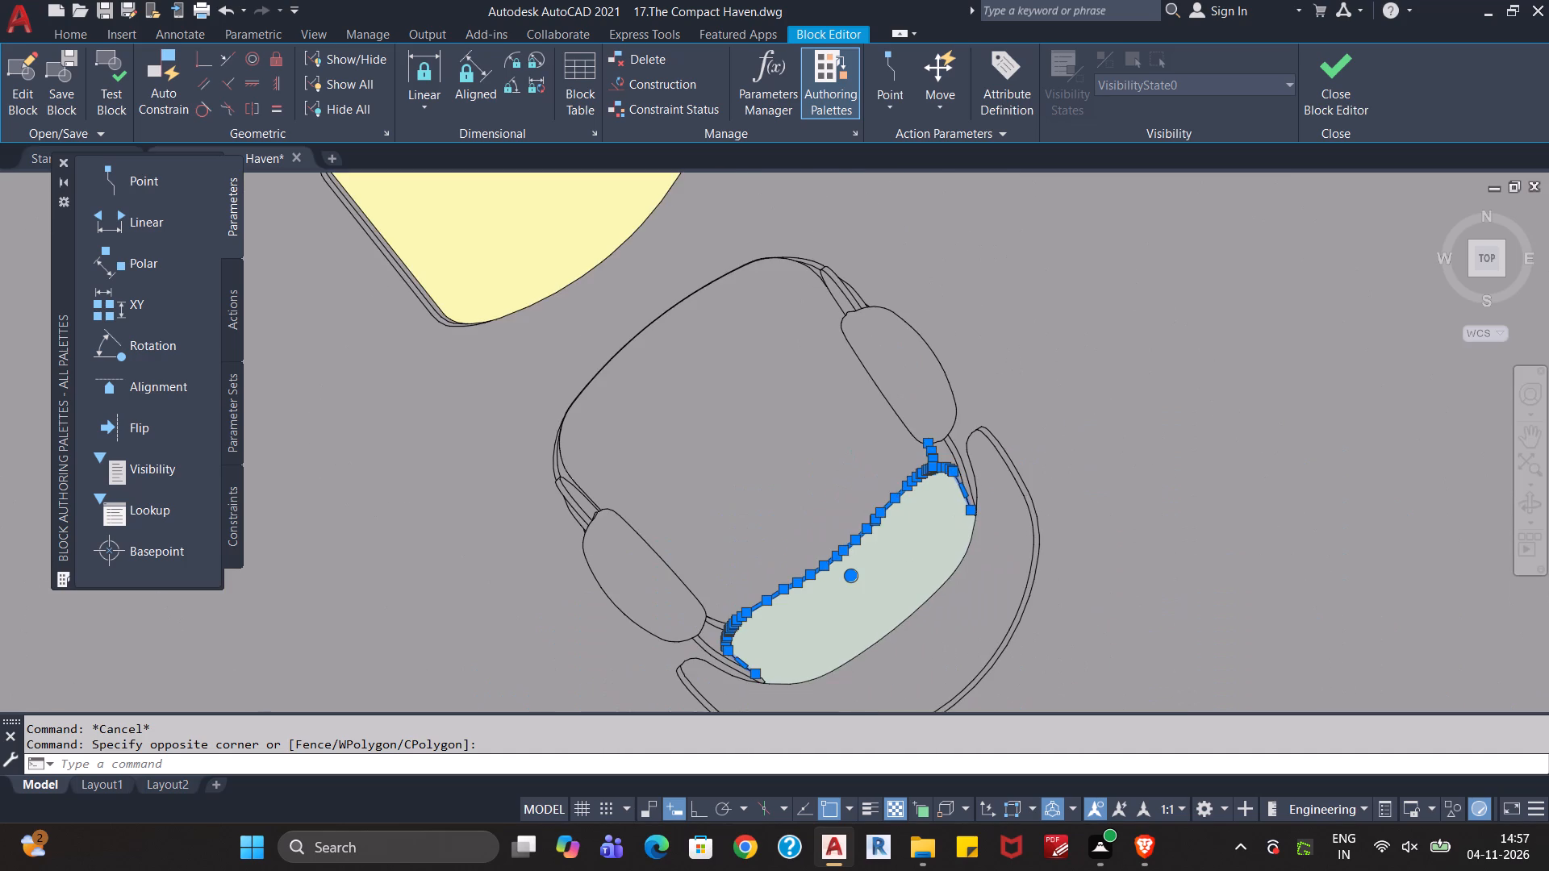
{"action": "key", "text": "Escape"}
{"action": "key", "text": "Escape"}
Redraw the block view to clear the red gap markers.
{"action": "type", "text": "red"}
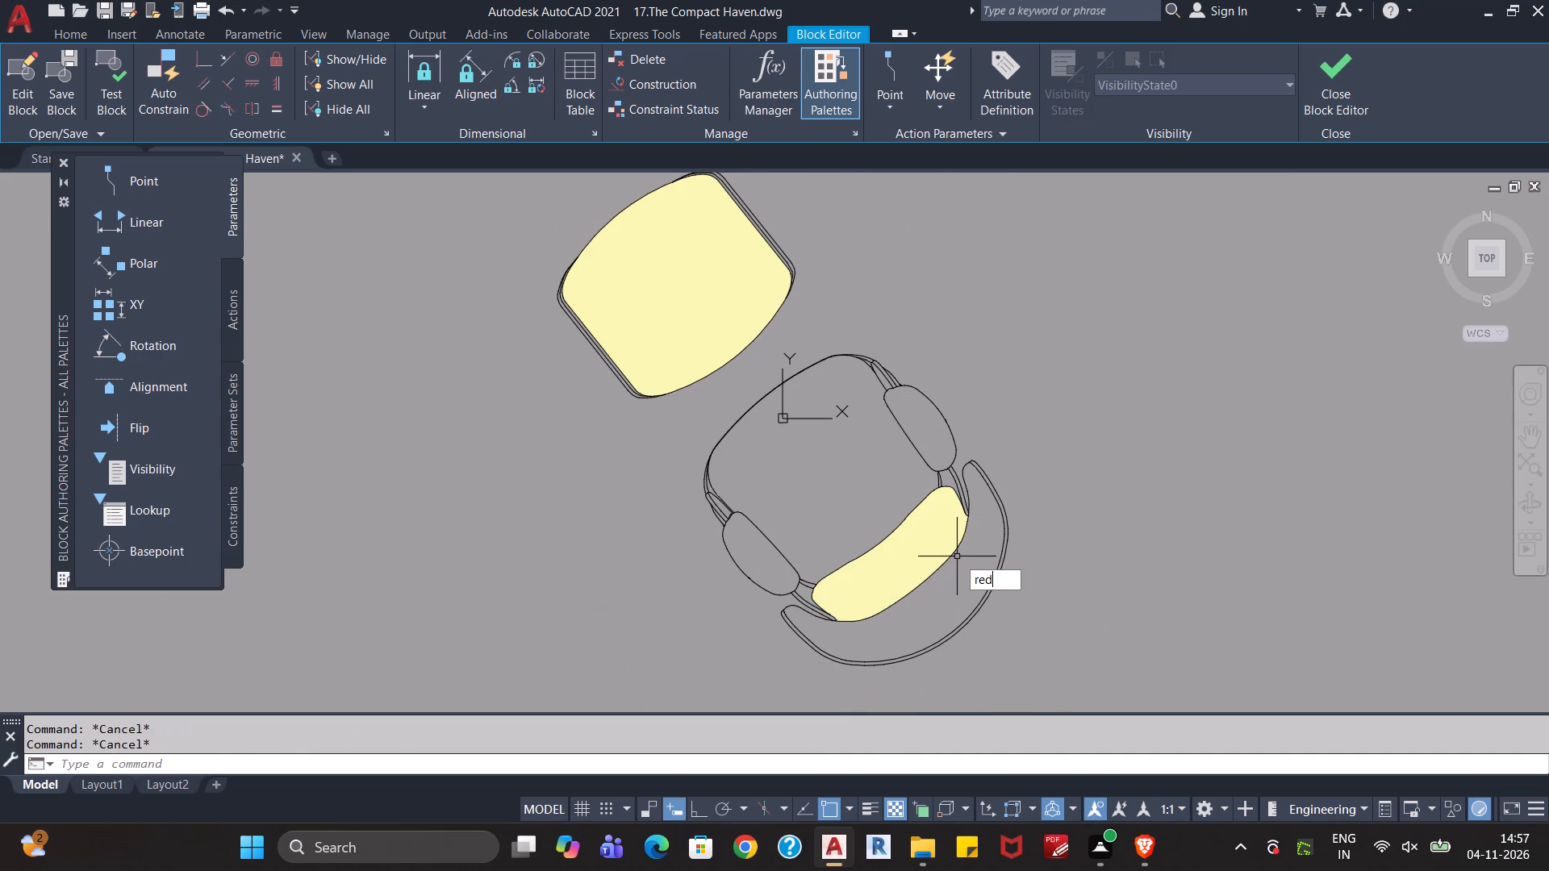
{"action": "key", "text": "Return"}
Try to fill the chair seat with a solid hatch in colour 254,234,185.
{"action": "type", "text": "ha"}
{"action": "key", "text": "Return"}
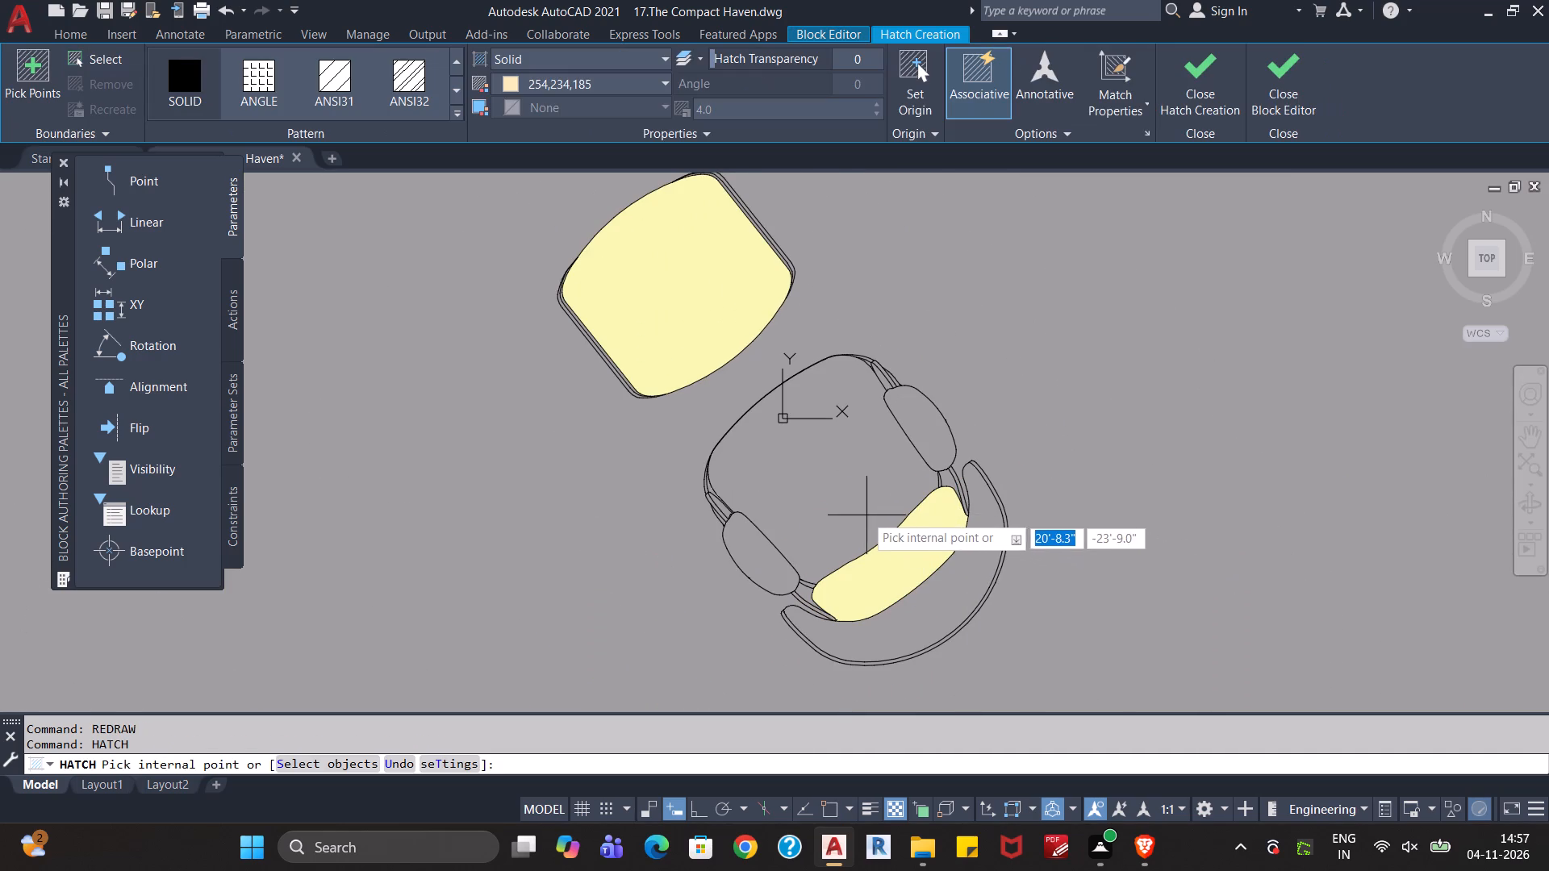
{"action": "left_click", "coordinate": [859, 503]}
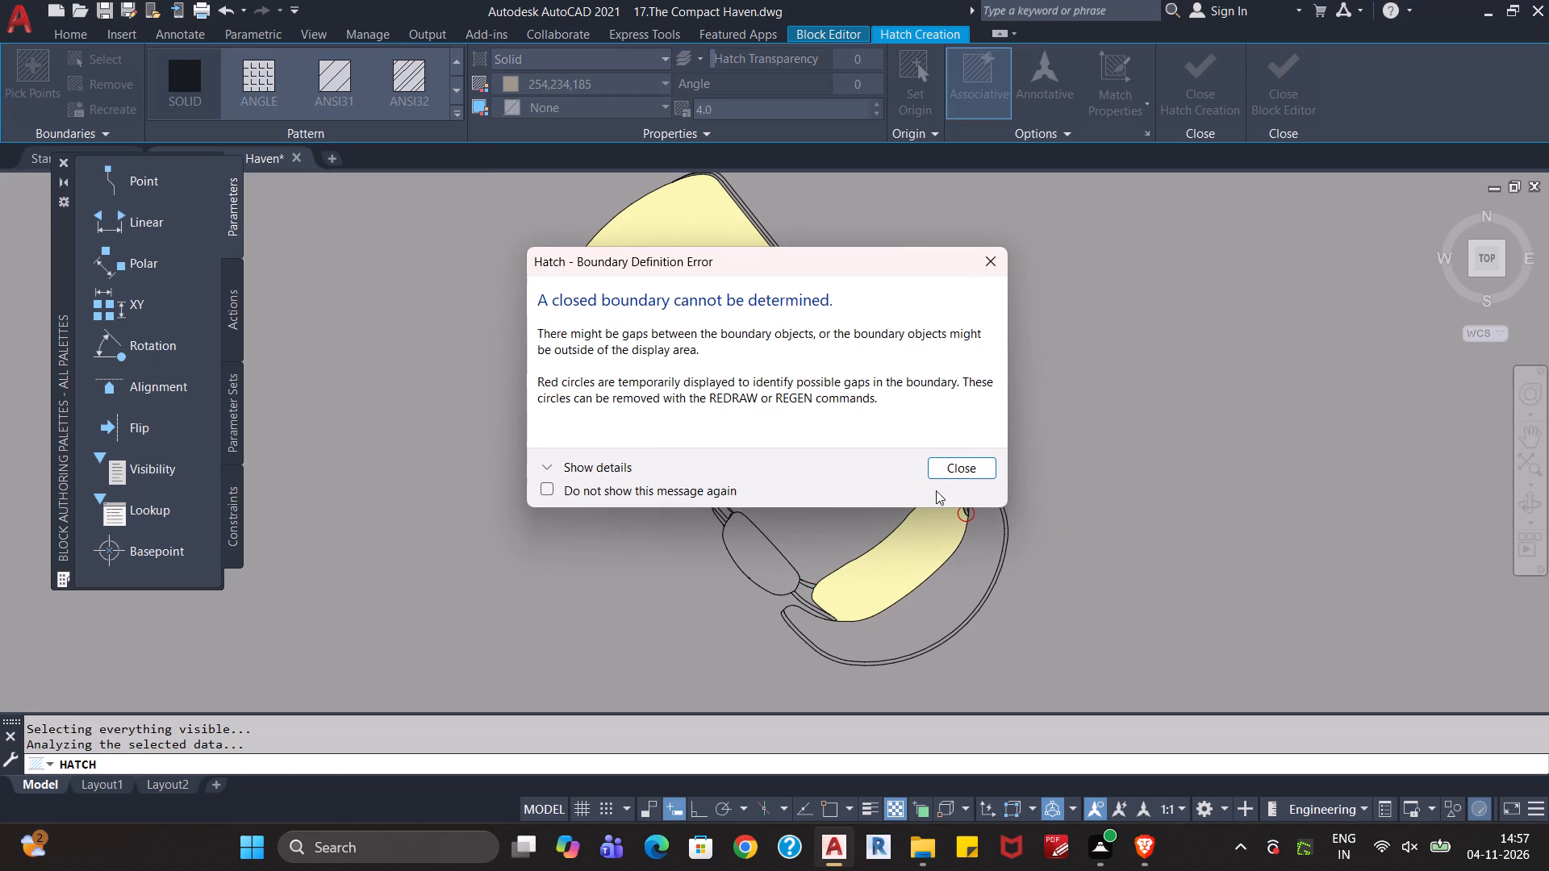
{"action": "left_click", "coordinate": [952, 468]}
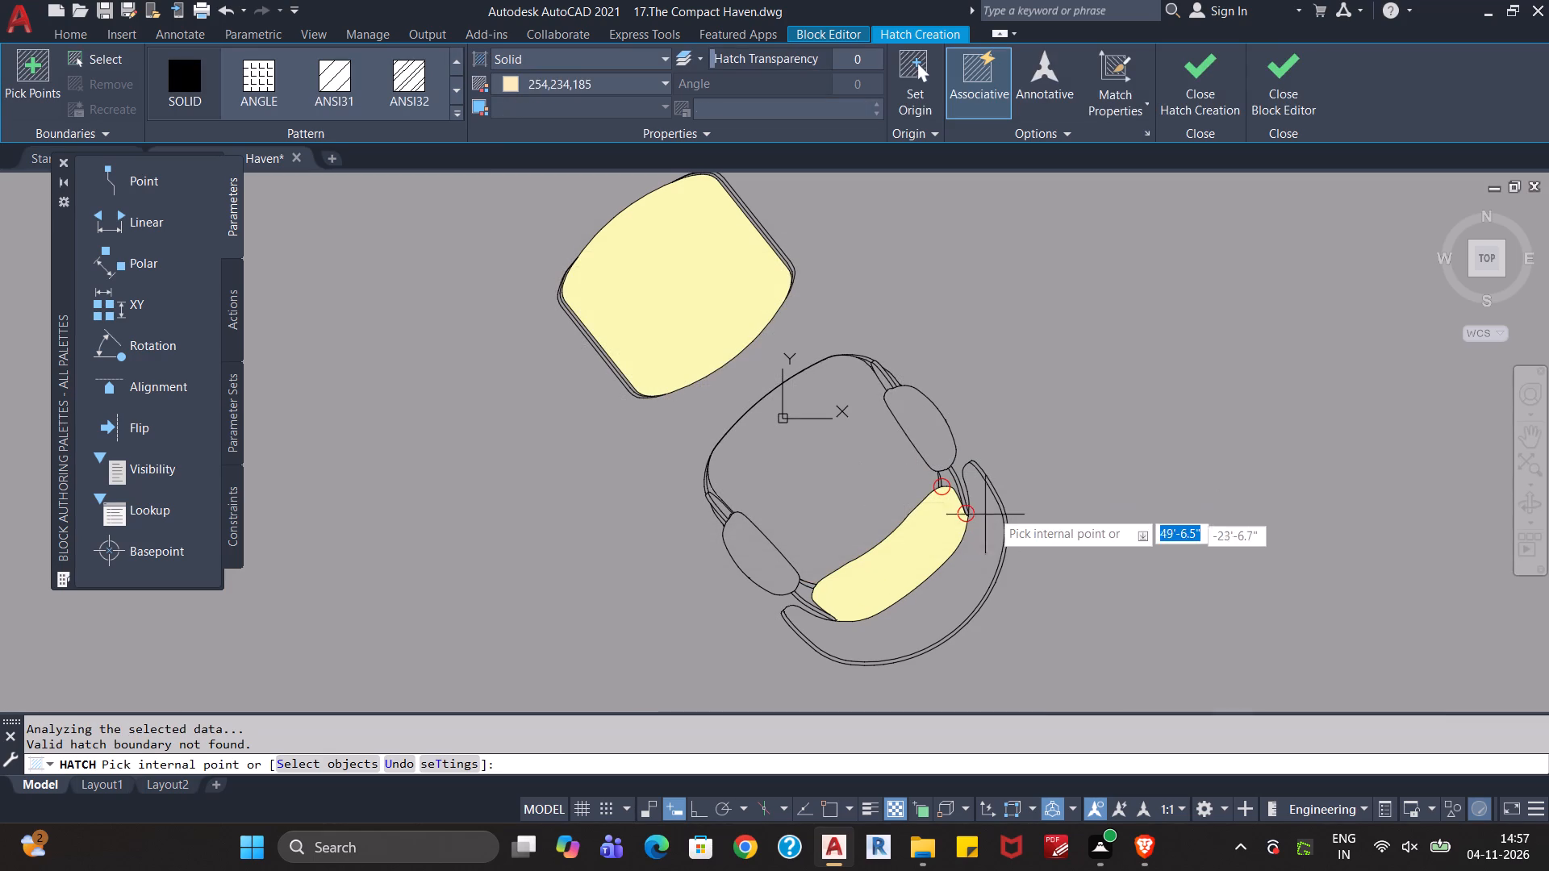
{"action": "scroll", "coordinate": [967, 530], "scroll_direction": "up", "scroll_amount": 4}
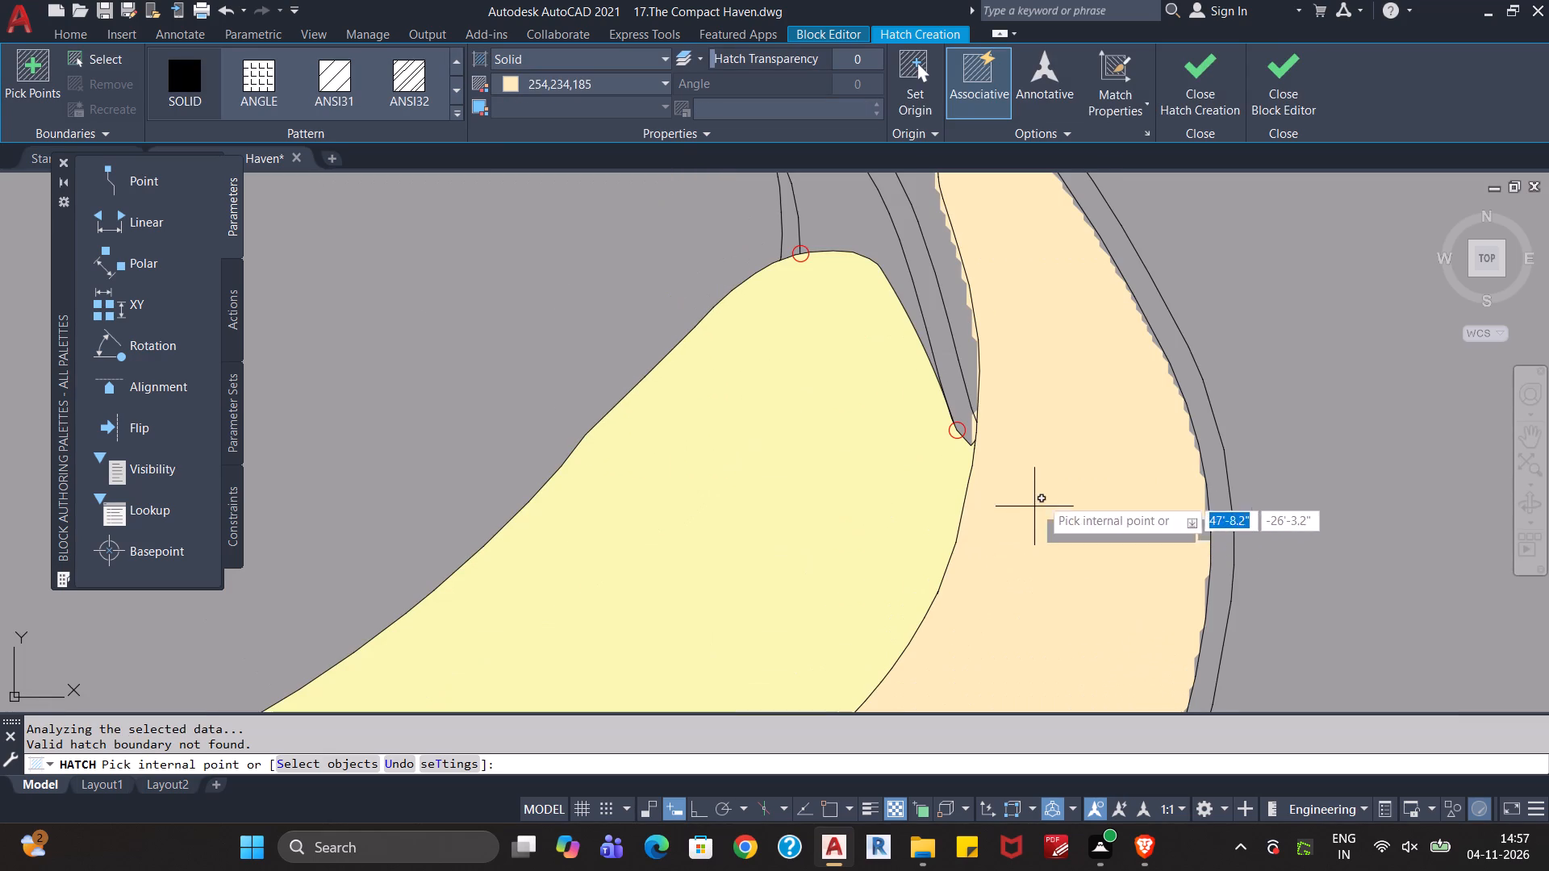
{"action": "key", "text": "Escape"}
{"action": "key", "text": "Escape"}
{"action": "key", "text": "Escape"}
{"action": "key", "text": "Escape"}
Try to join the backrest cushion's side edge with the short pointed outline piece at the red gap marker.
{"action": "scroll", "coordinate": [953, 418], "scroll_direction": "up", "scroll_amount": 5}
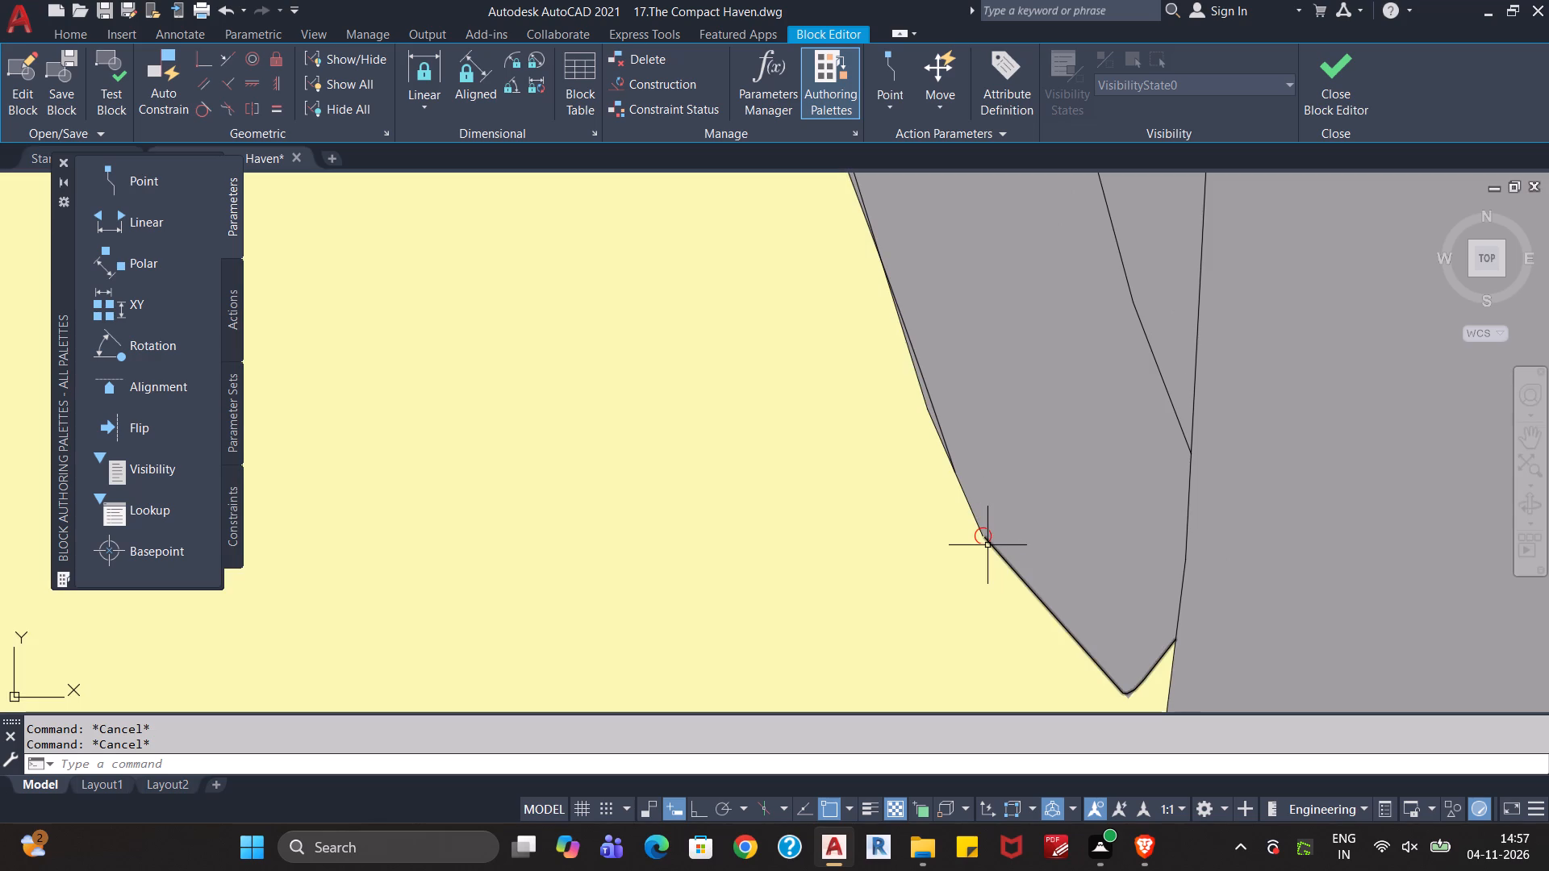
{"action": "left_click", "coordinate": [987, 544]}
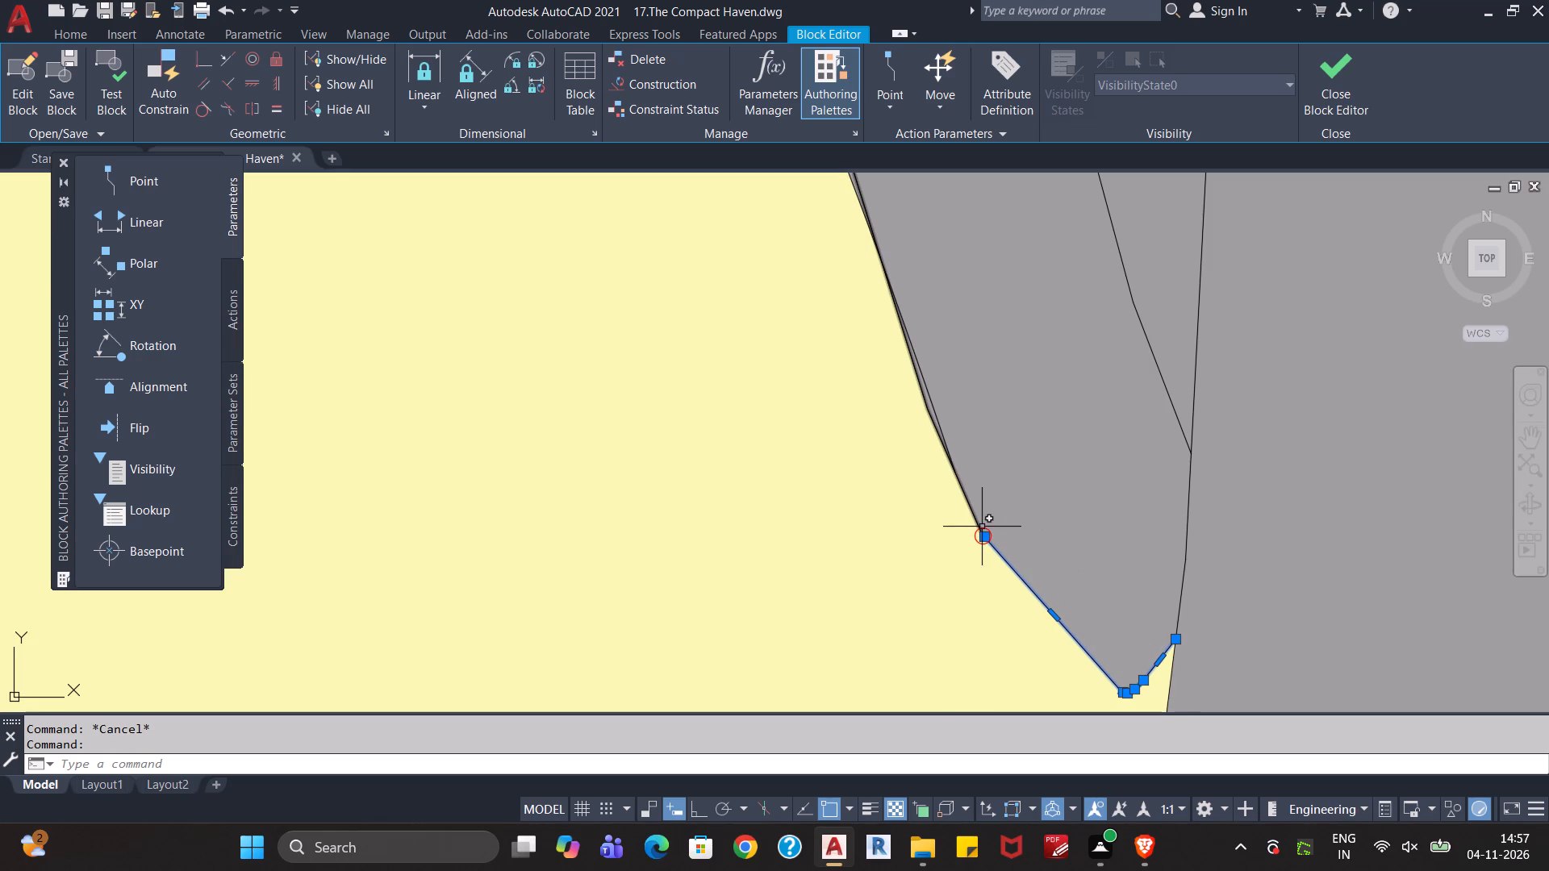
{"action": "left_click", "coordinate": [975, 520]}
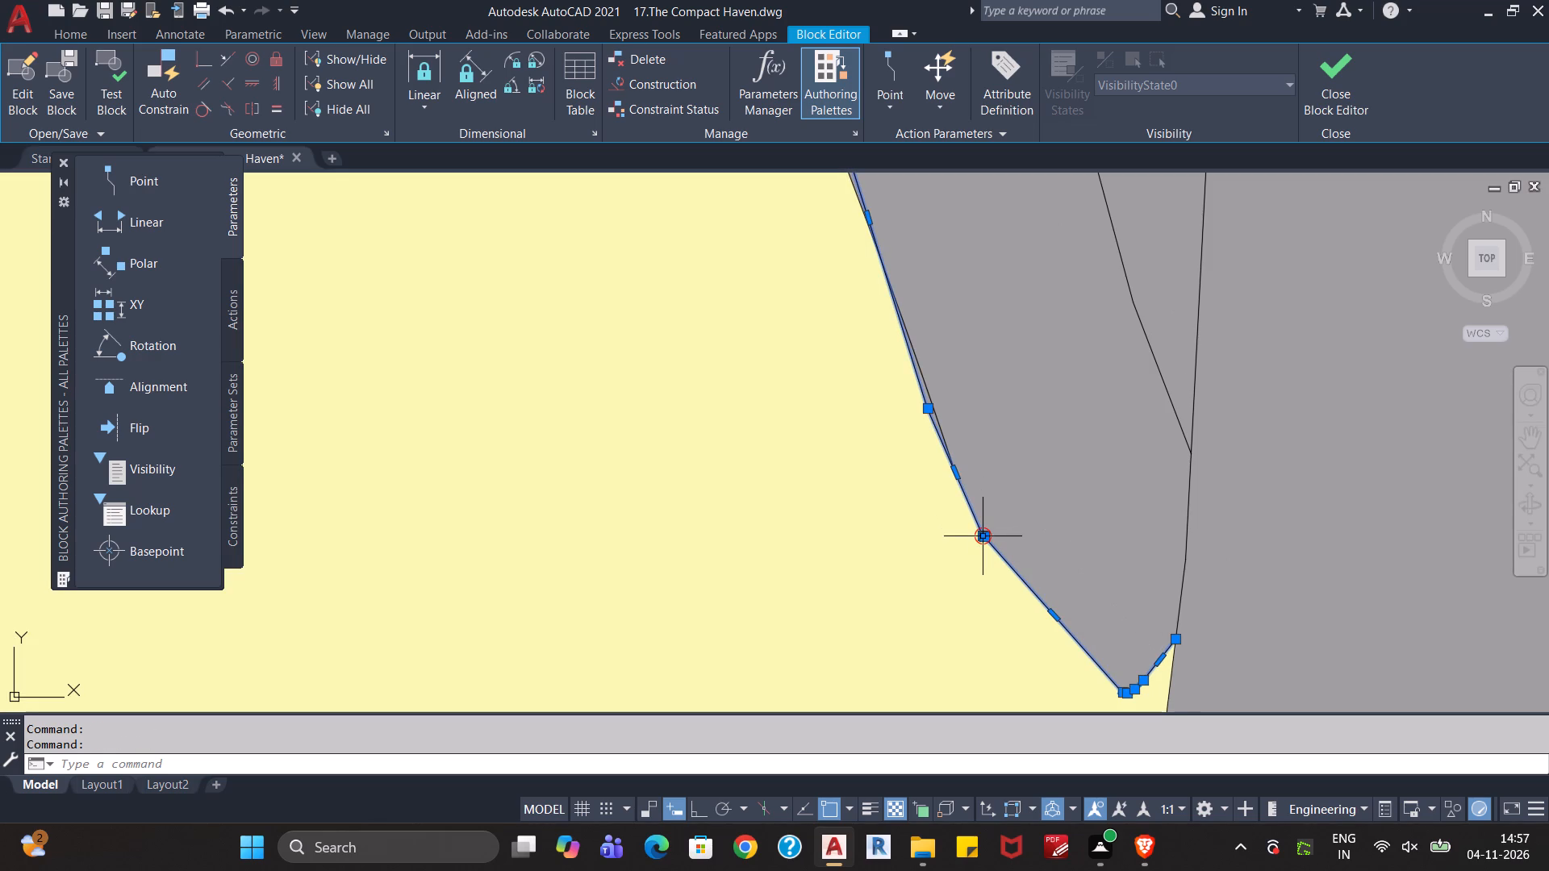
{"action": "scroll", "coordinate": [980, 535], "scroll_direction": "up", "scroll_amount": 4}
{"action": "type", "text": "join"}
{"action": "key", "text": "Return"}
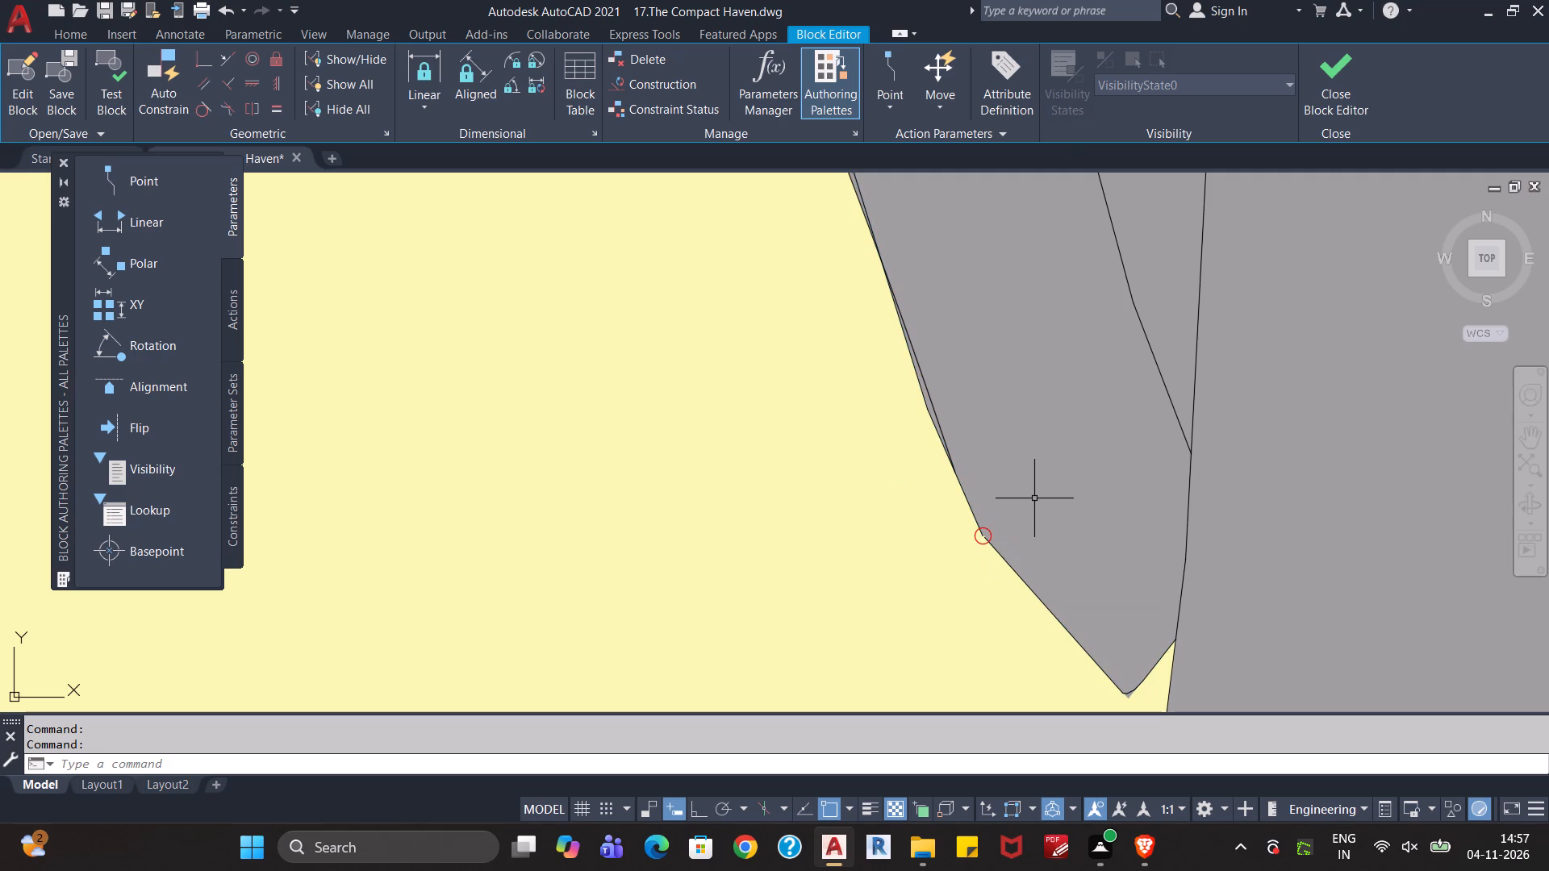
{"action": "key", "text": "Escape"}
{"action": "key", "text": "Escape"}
Stretch the end of the short pointed outline piece across the backrest cushion's side edge so the two lines intersect.
{"action": "scroll", "coordinate": [1000, 534], "scroll_direction": "up", "scroll_amount": 4}
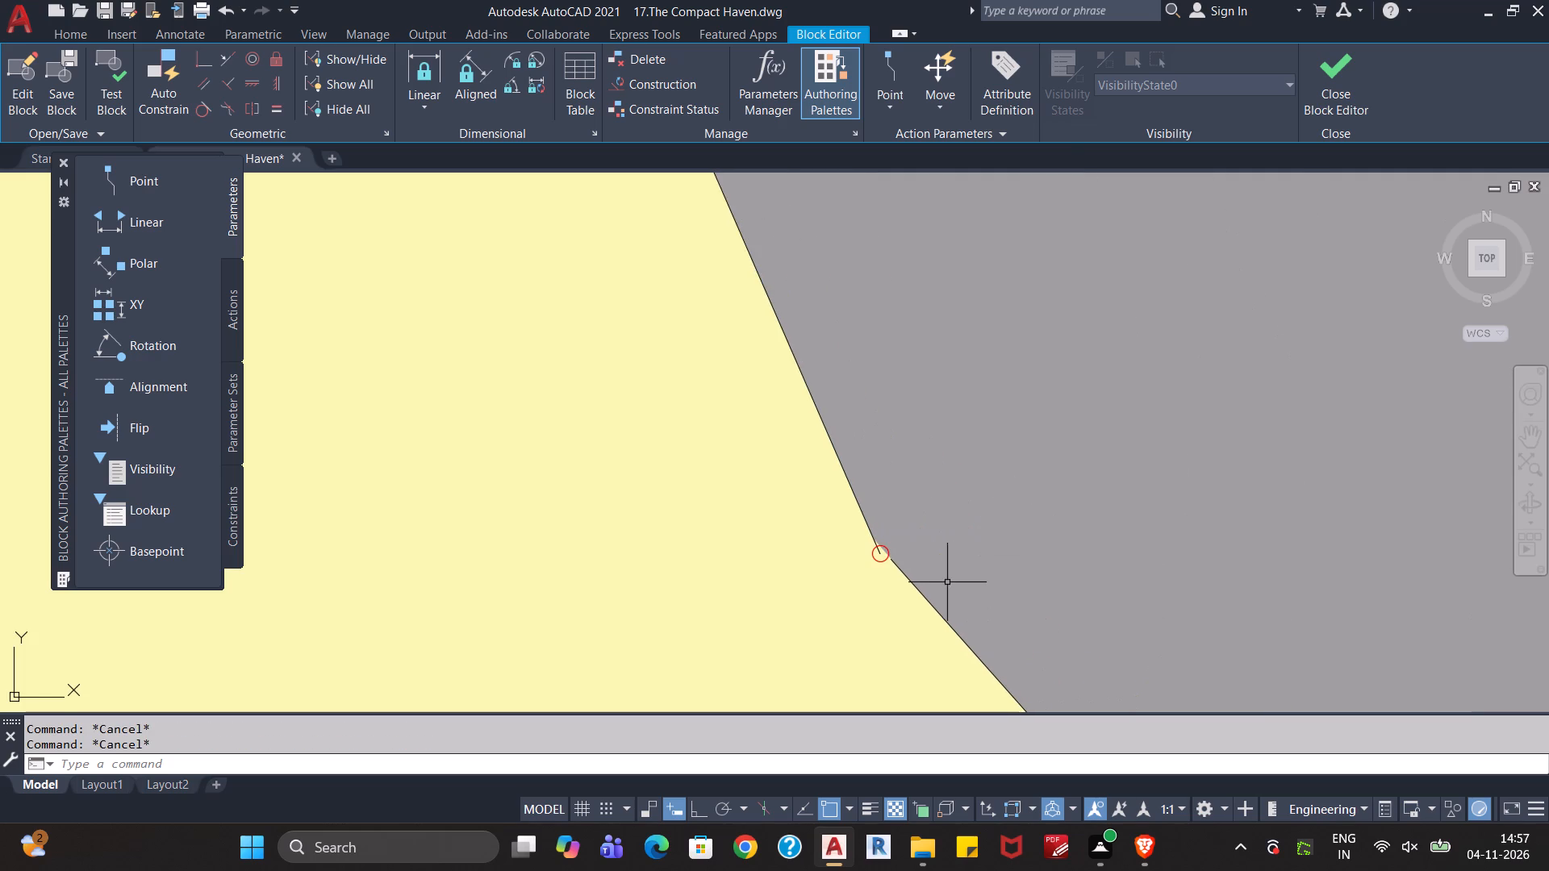
{"action": "middle_click_drag", "start_coordinate": [948, 548], "coordinate": [962, 519]}
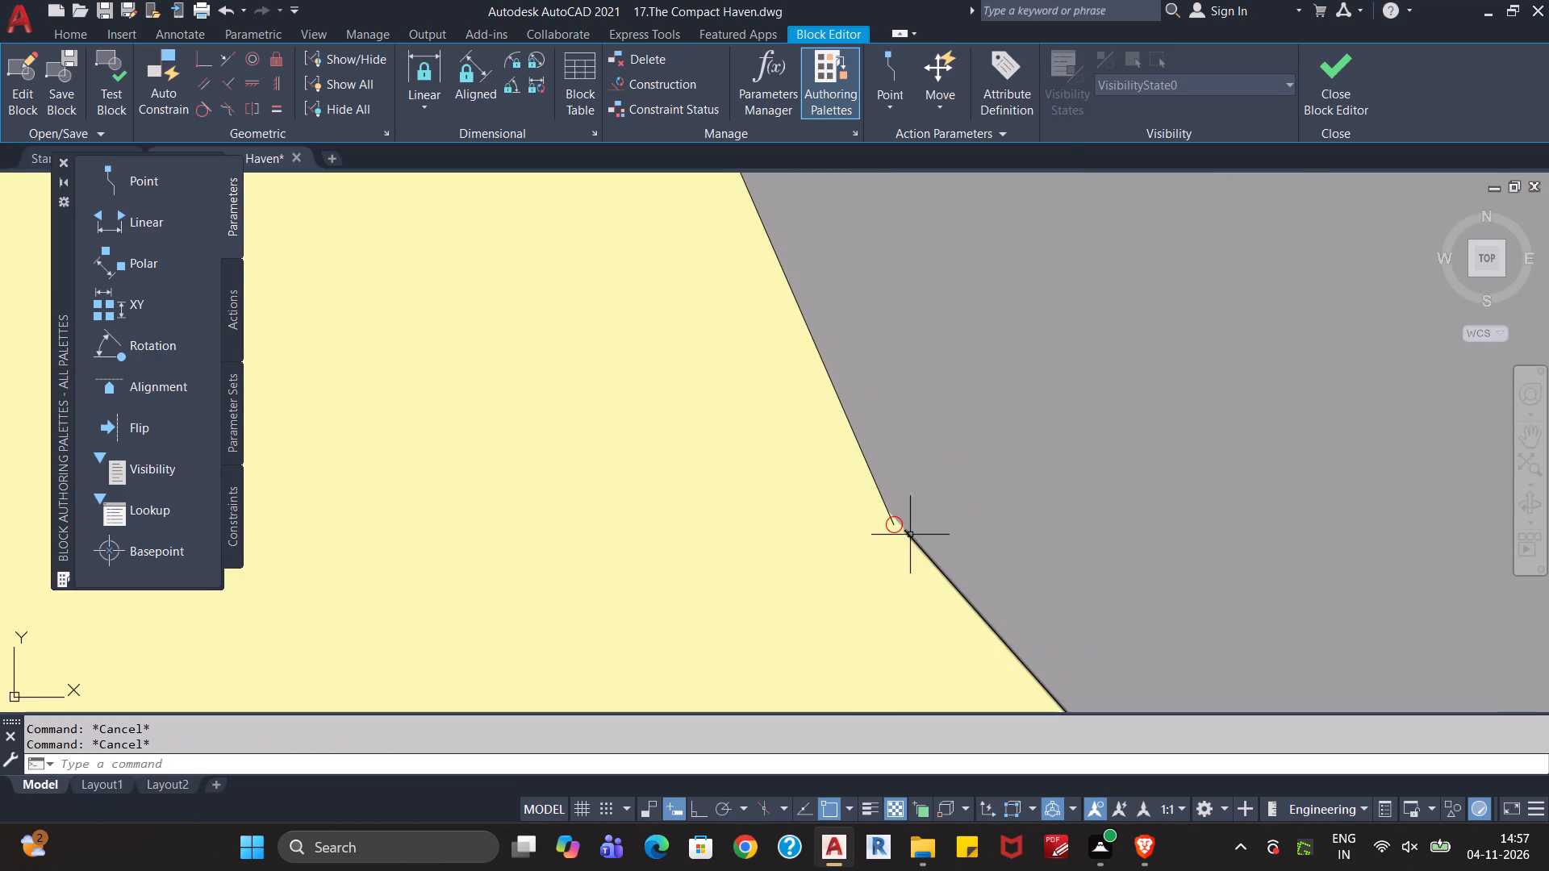
{"action": "left_click", "coordinate": [911, 535]}
{"action": "left_click", "coordinate": [906, 533]}
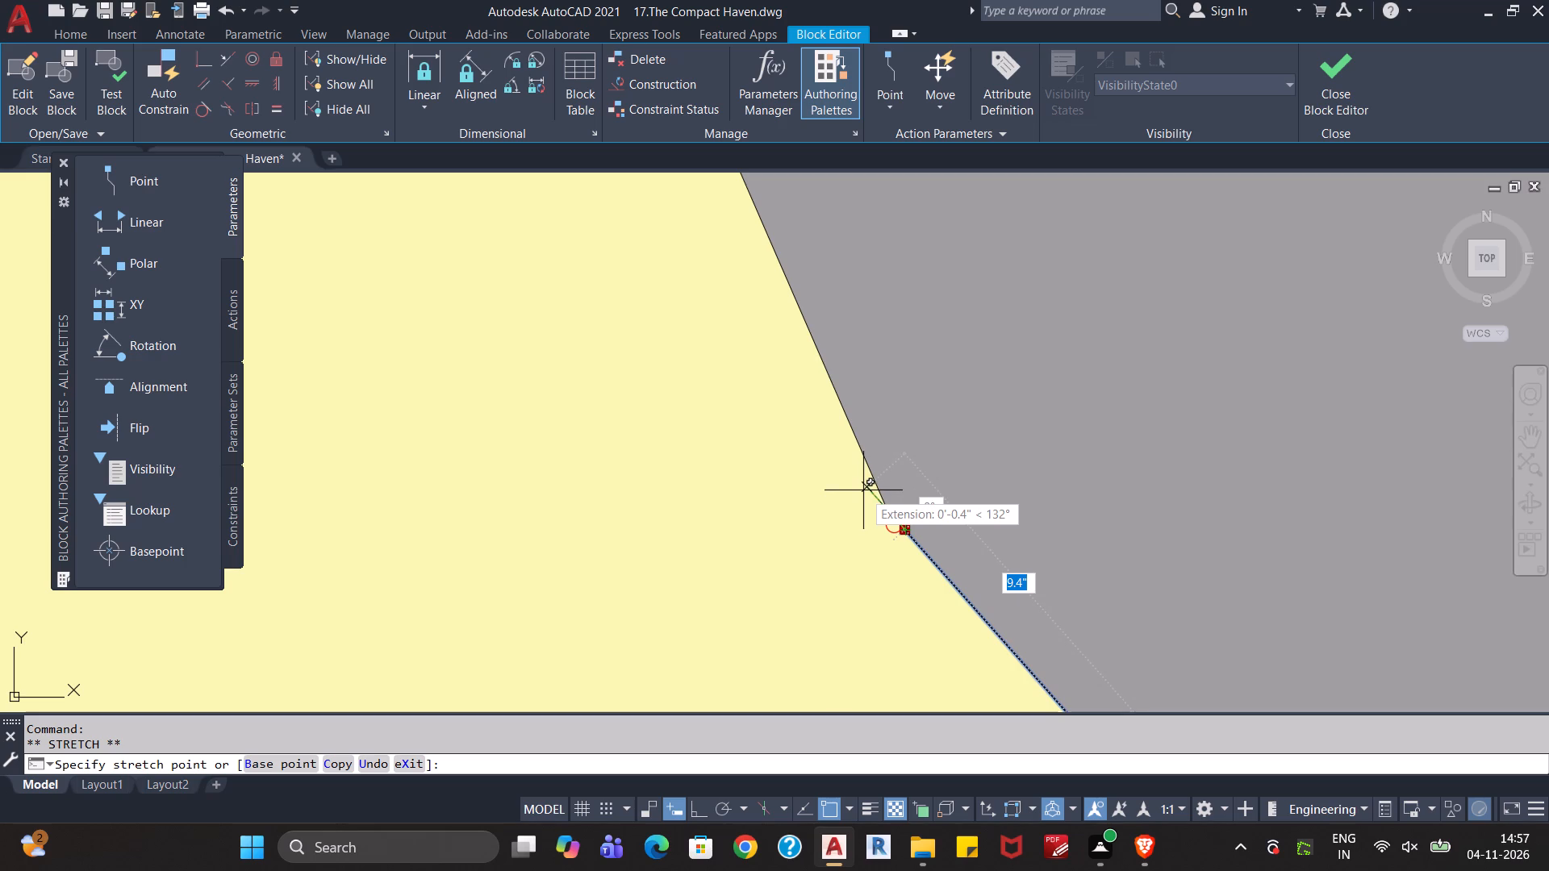
{"action": "left_click", "coordinate": [863, 490]}
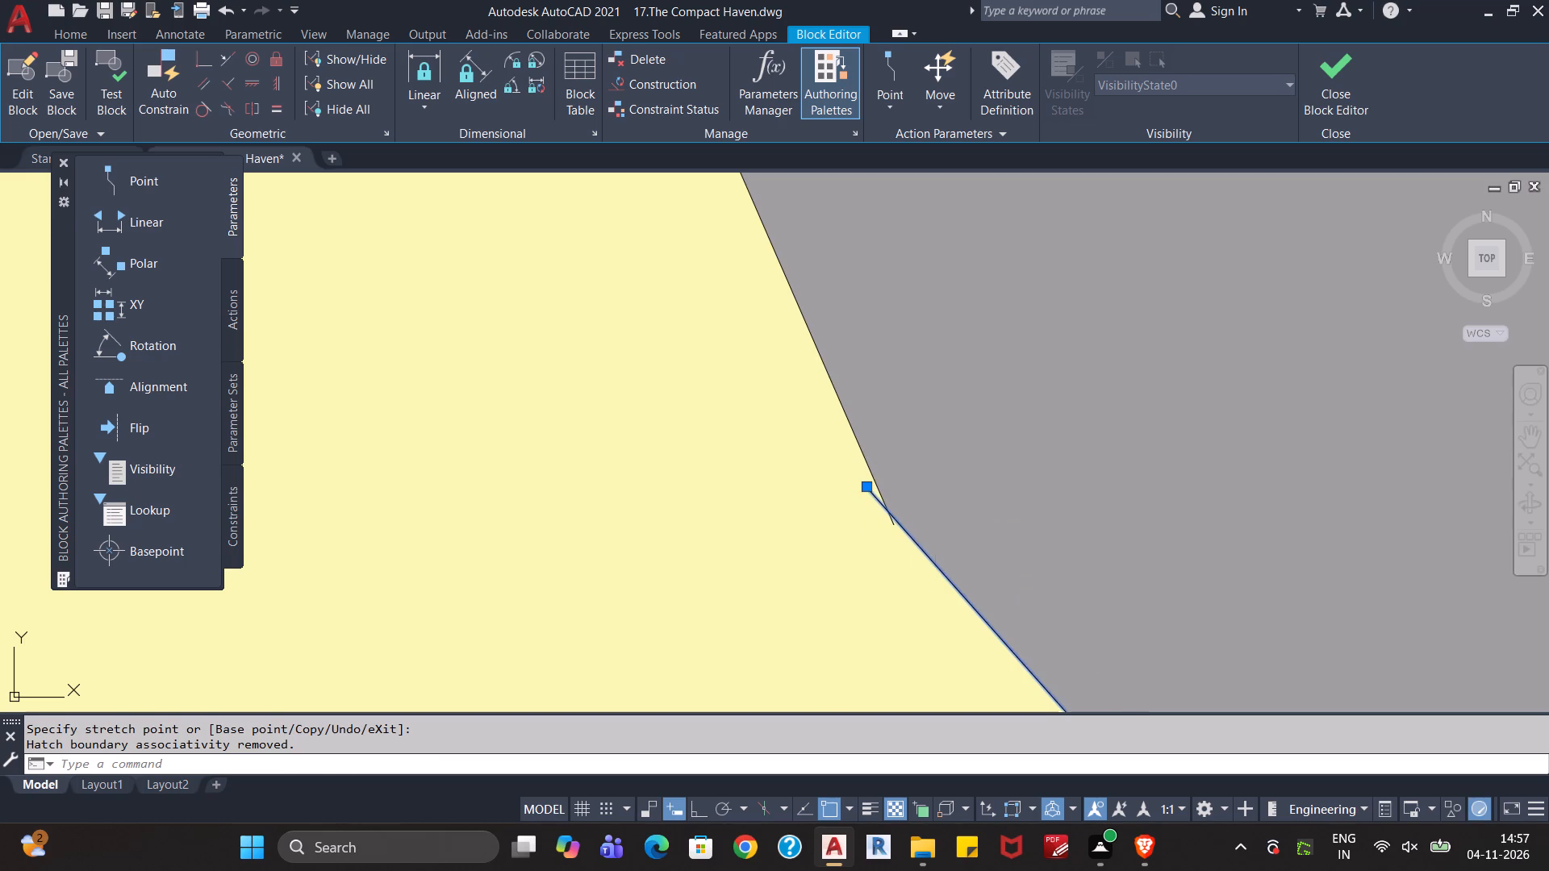
{"action": "key", "text": "Escape"}
Trim both overshooting ends where the cushion's side edge and the short outline piece cross, leaving a clean corner.
{"action": "type", "text": "tr"}
{"action": "key", "text": "Return"}
{"action": "scroll", "coordinate": [924, 541], "scroll_direction": "up", "scroll_amount": 3}
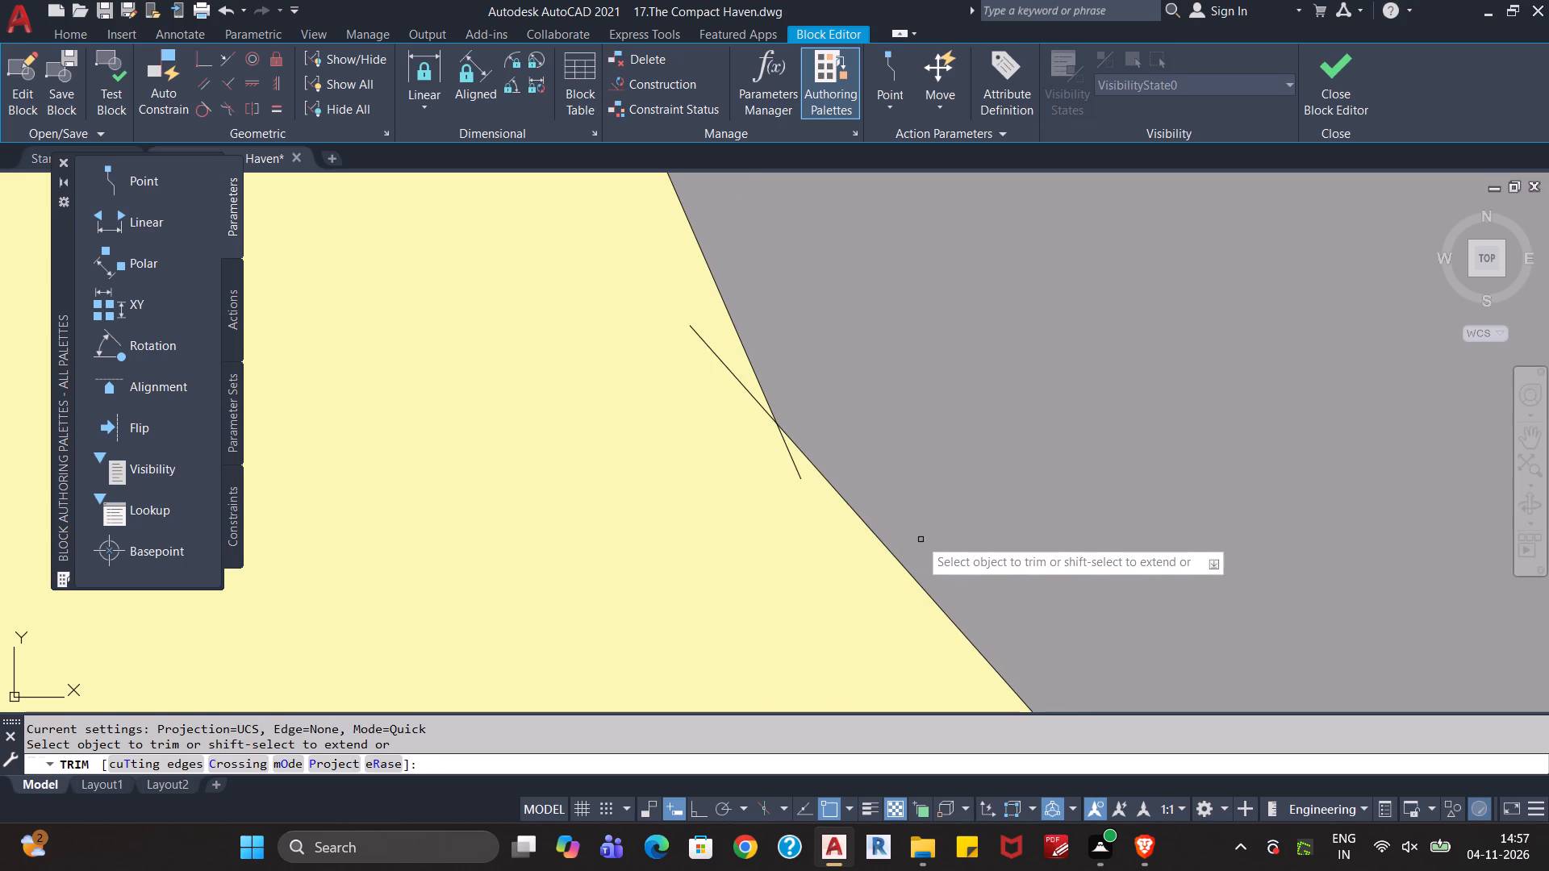
{"action": "left_click", "coordinate": [795, 472]}
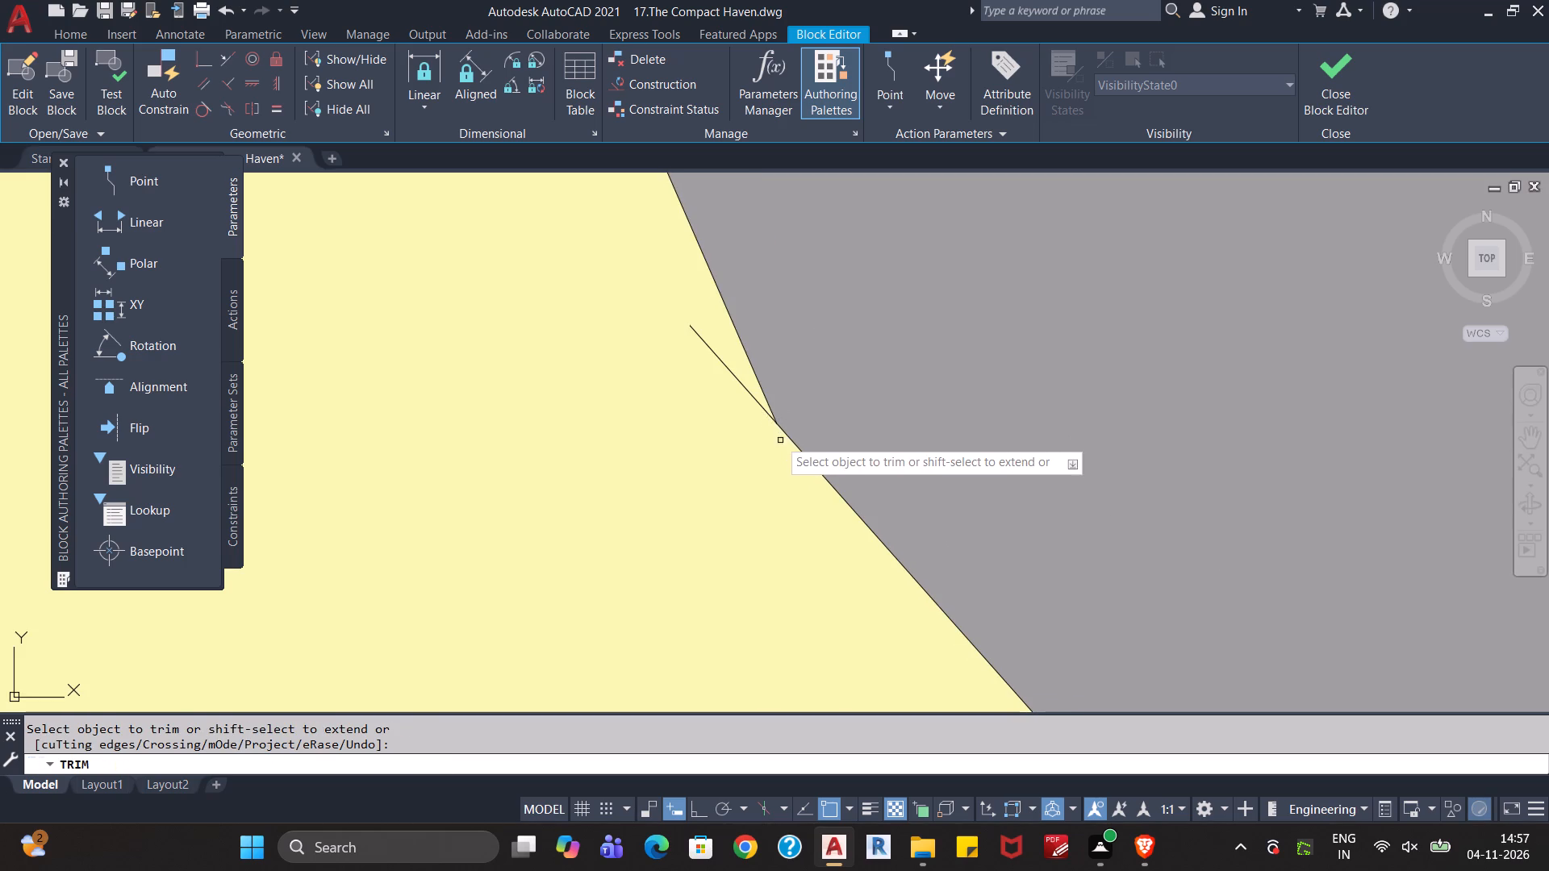
{"action": "left_click", "coordinate": [766, 413]}
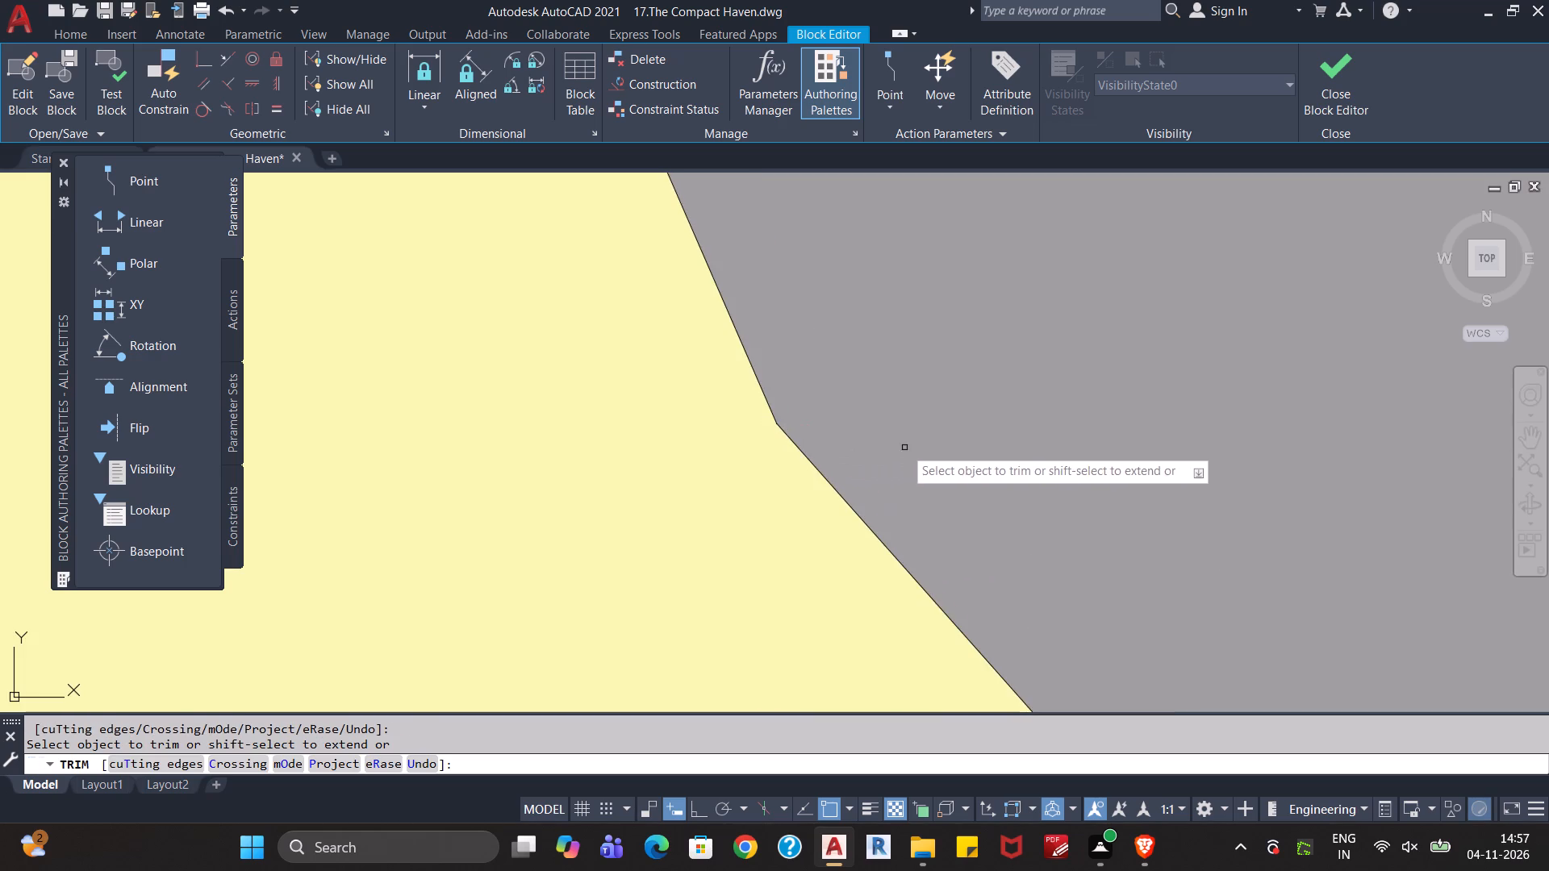
{"action": "key", "text": "Escape"}
{"action": "key", "text": "Escape"}
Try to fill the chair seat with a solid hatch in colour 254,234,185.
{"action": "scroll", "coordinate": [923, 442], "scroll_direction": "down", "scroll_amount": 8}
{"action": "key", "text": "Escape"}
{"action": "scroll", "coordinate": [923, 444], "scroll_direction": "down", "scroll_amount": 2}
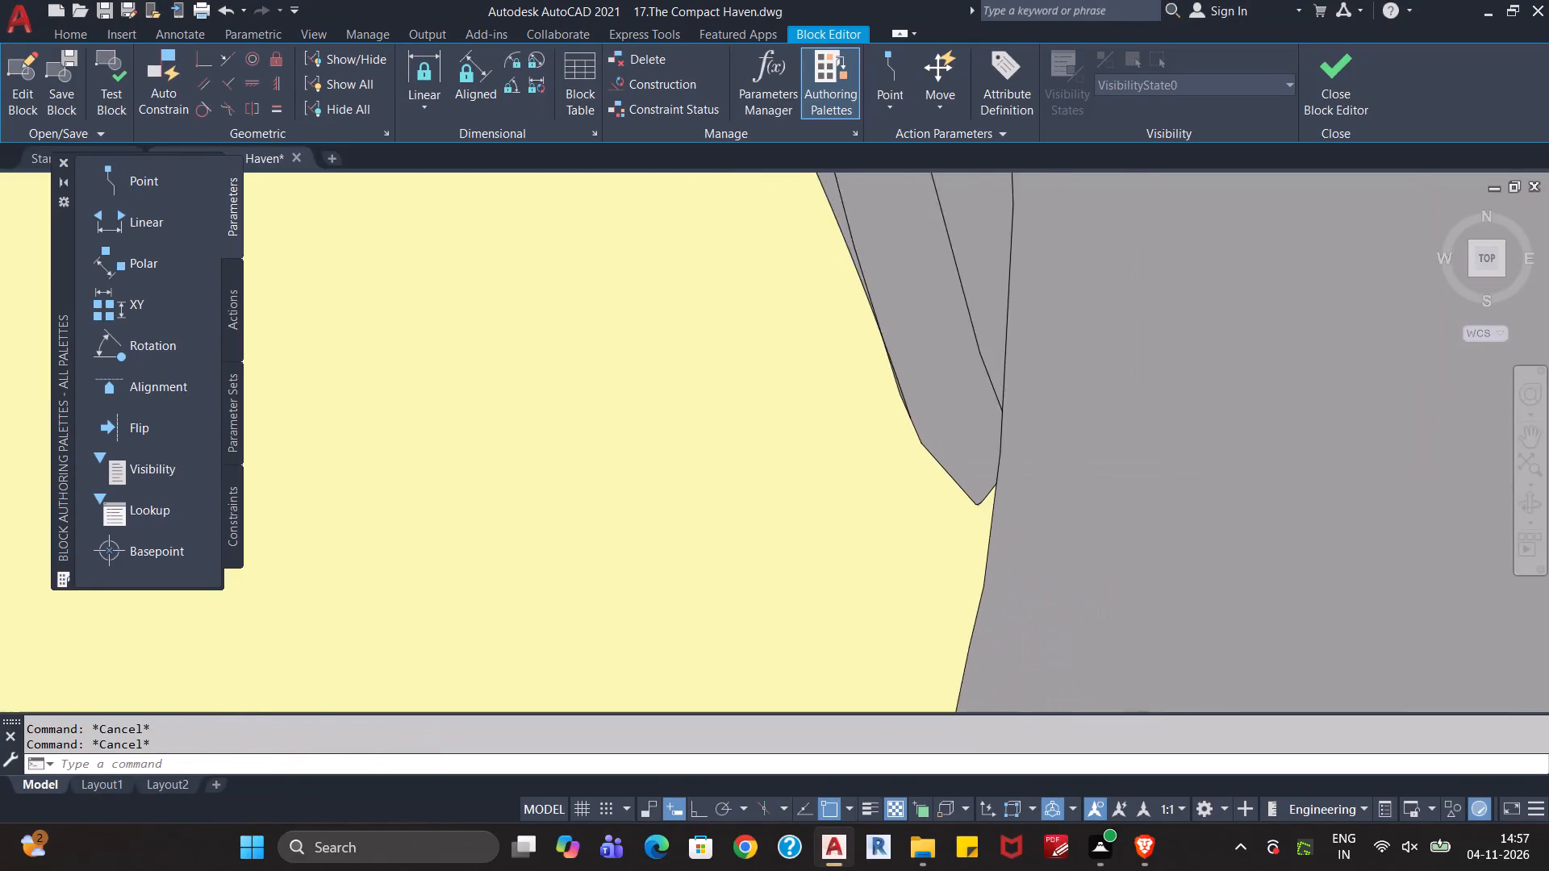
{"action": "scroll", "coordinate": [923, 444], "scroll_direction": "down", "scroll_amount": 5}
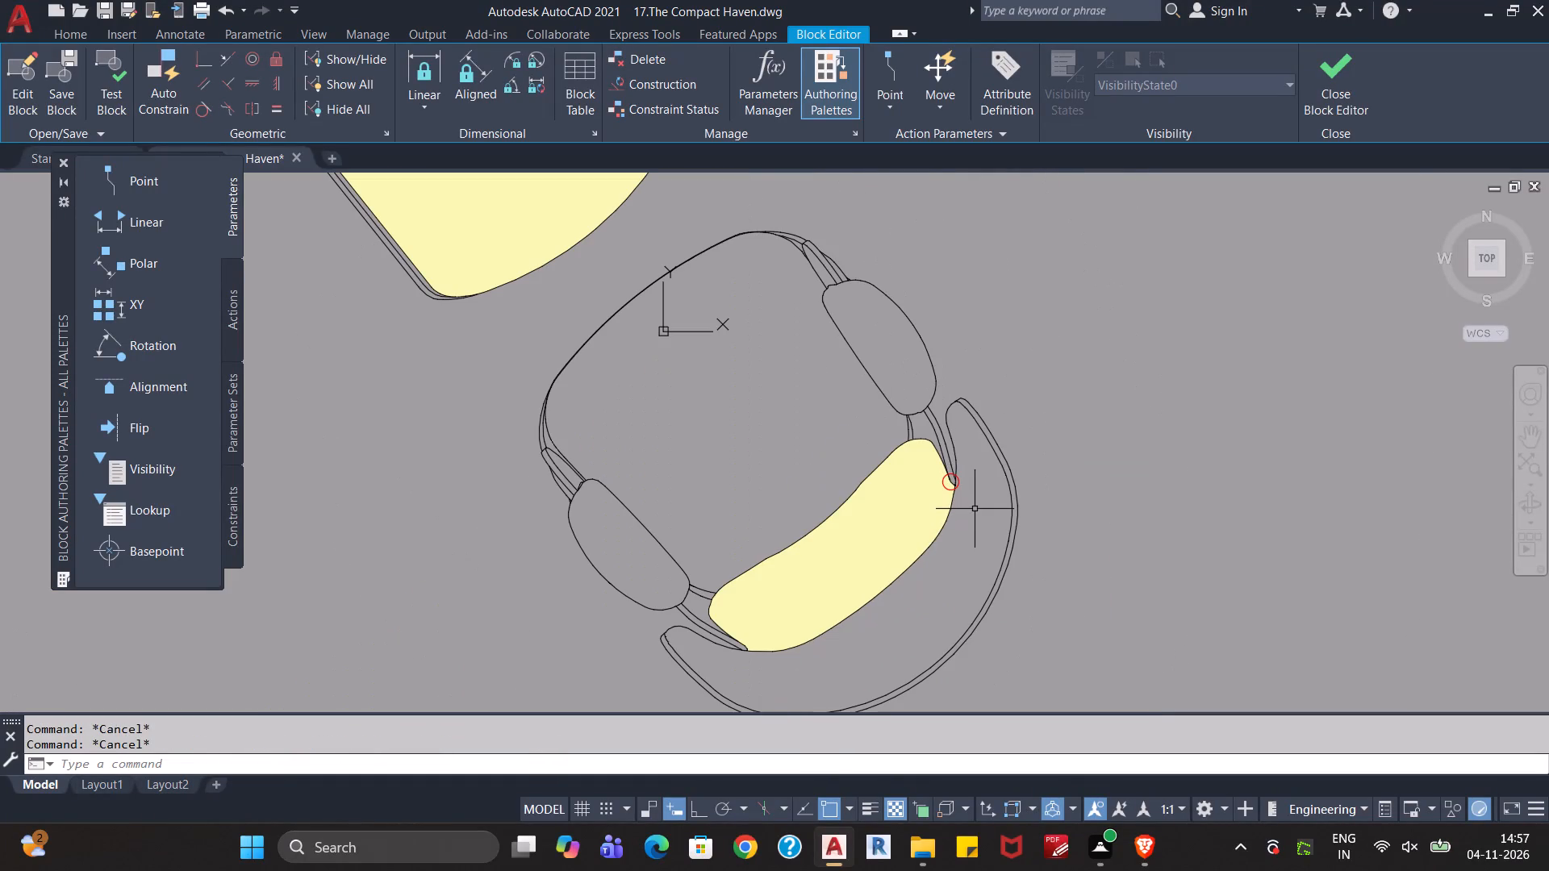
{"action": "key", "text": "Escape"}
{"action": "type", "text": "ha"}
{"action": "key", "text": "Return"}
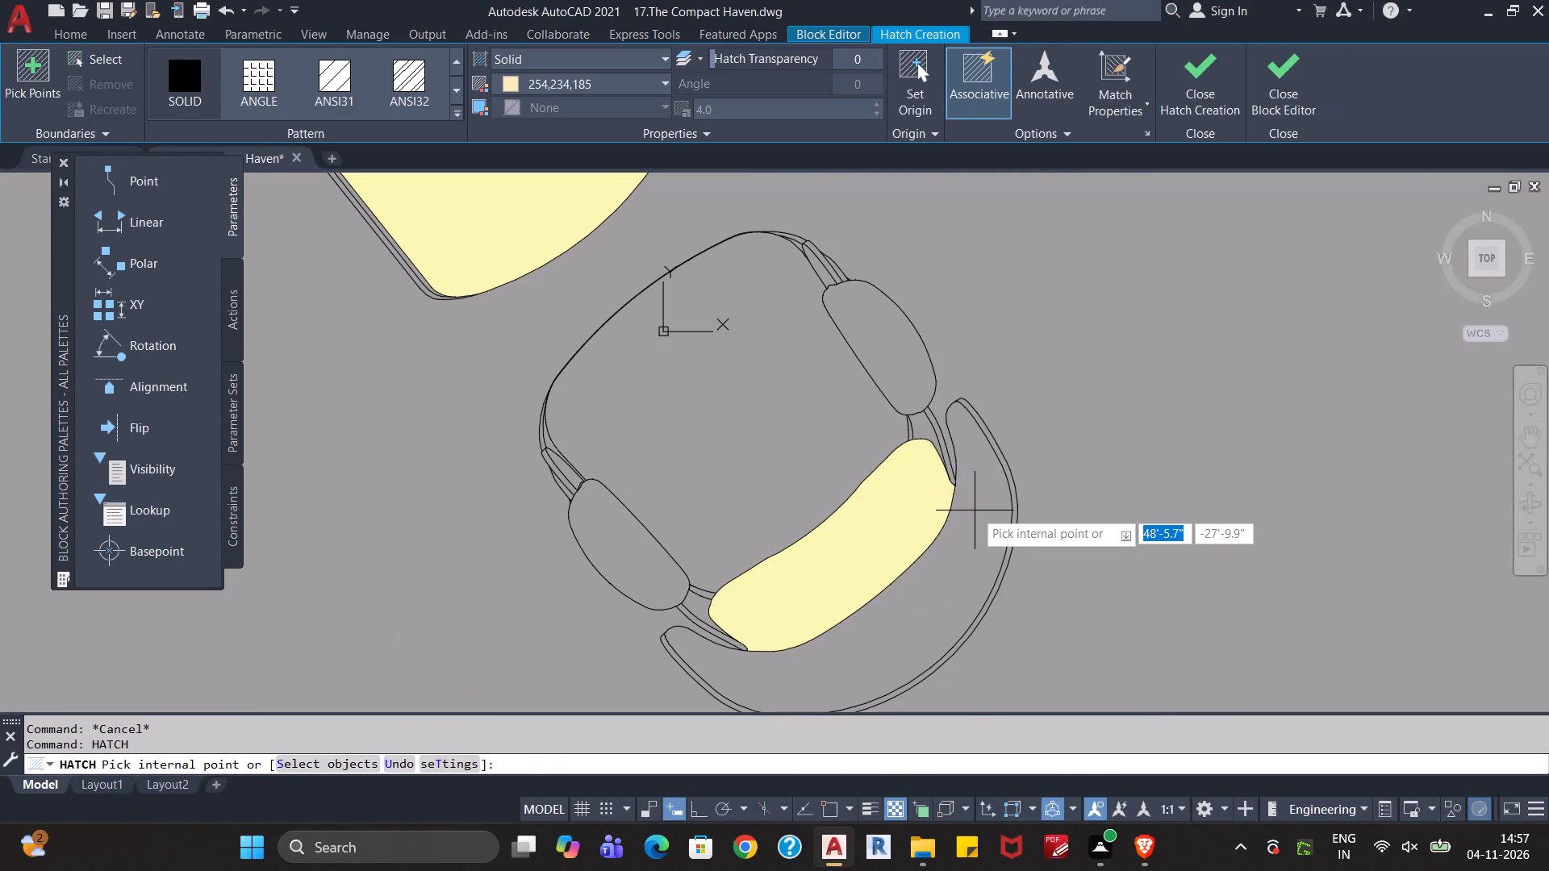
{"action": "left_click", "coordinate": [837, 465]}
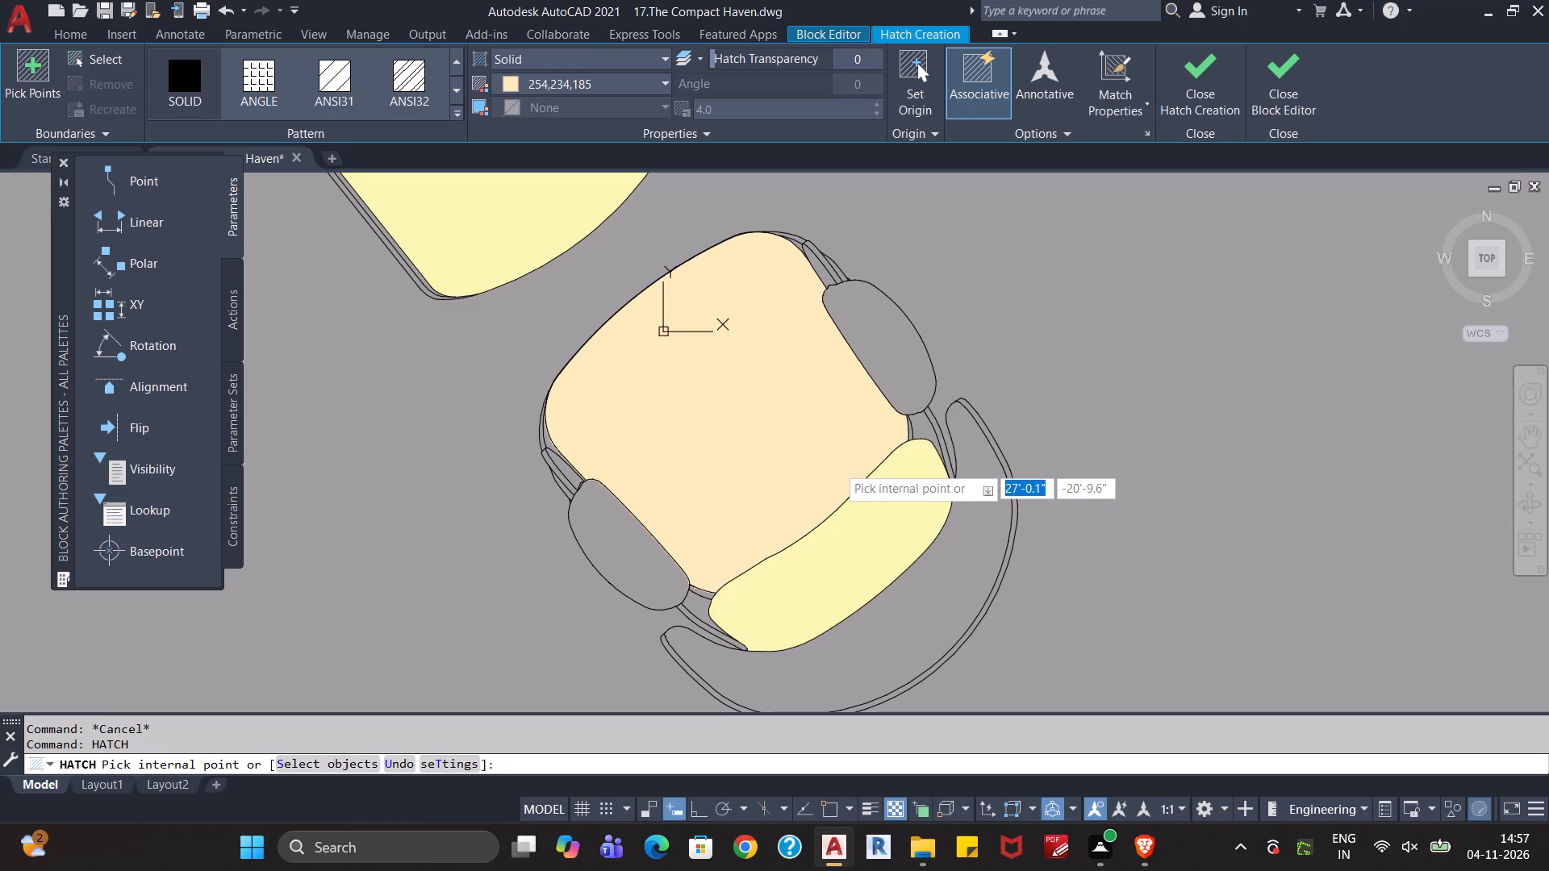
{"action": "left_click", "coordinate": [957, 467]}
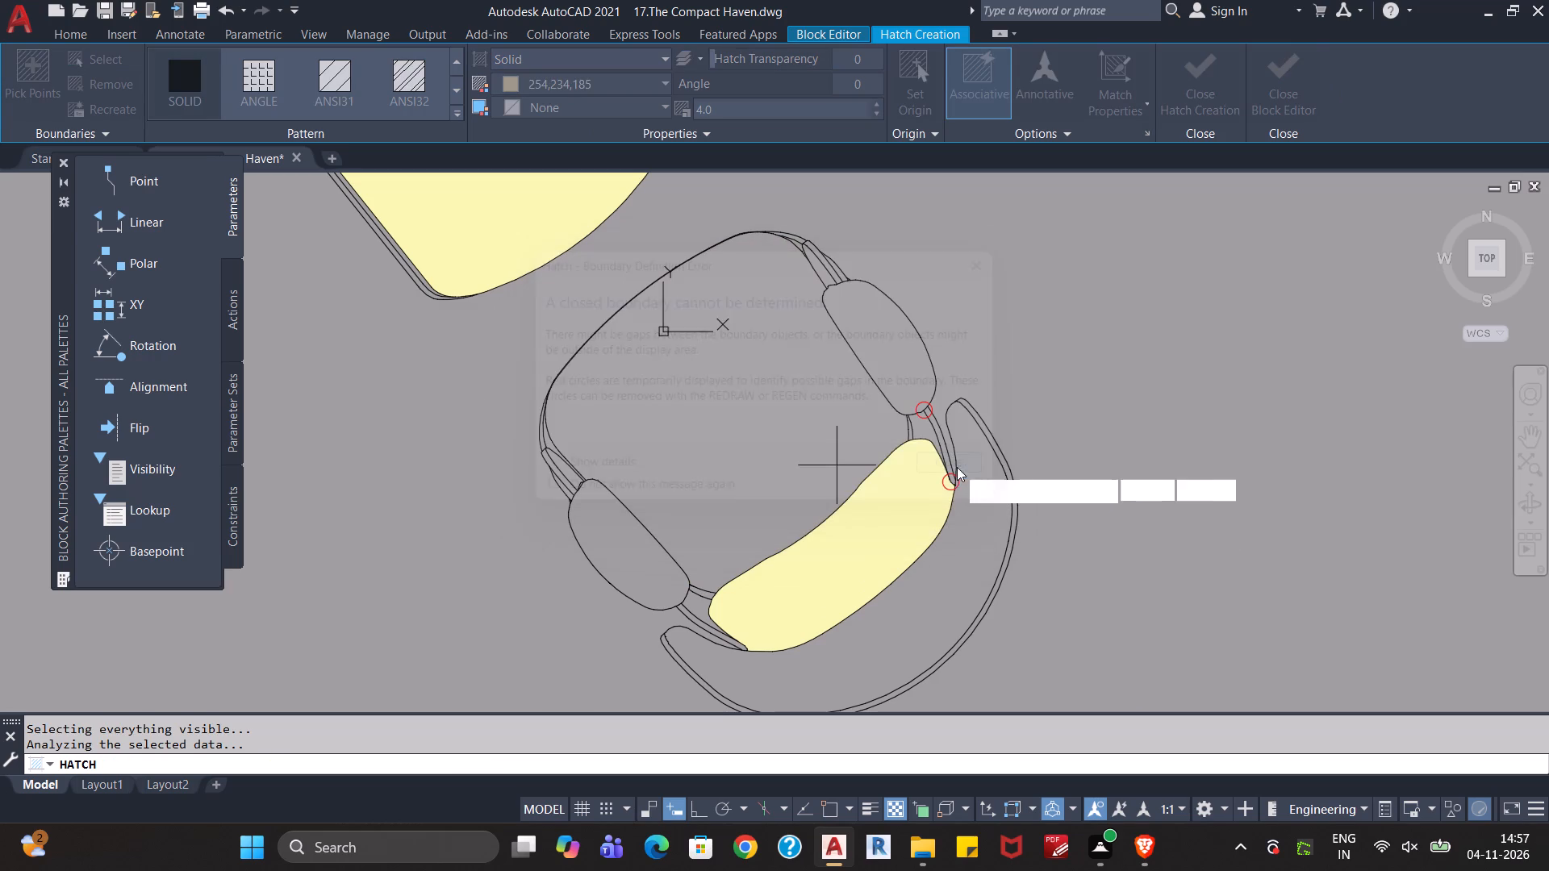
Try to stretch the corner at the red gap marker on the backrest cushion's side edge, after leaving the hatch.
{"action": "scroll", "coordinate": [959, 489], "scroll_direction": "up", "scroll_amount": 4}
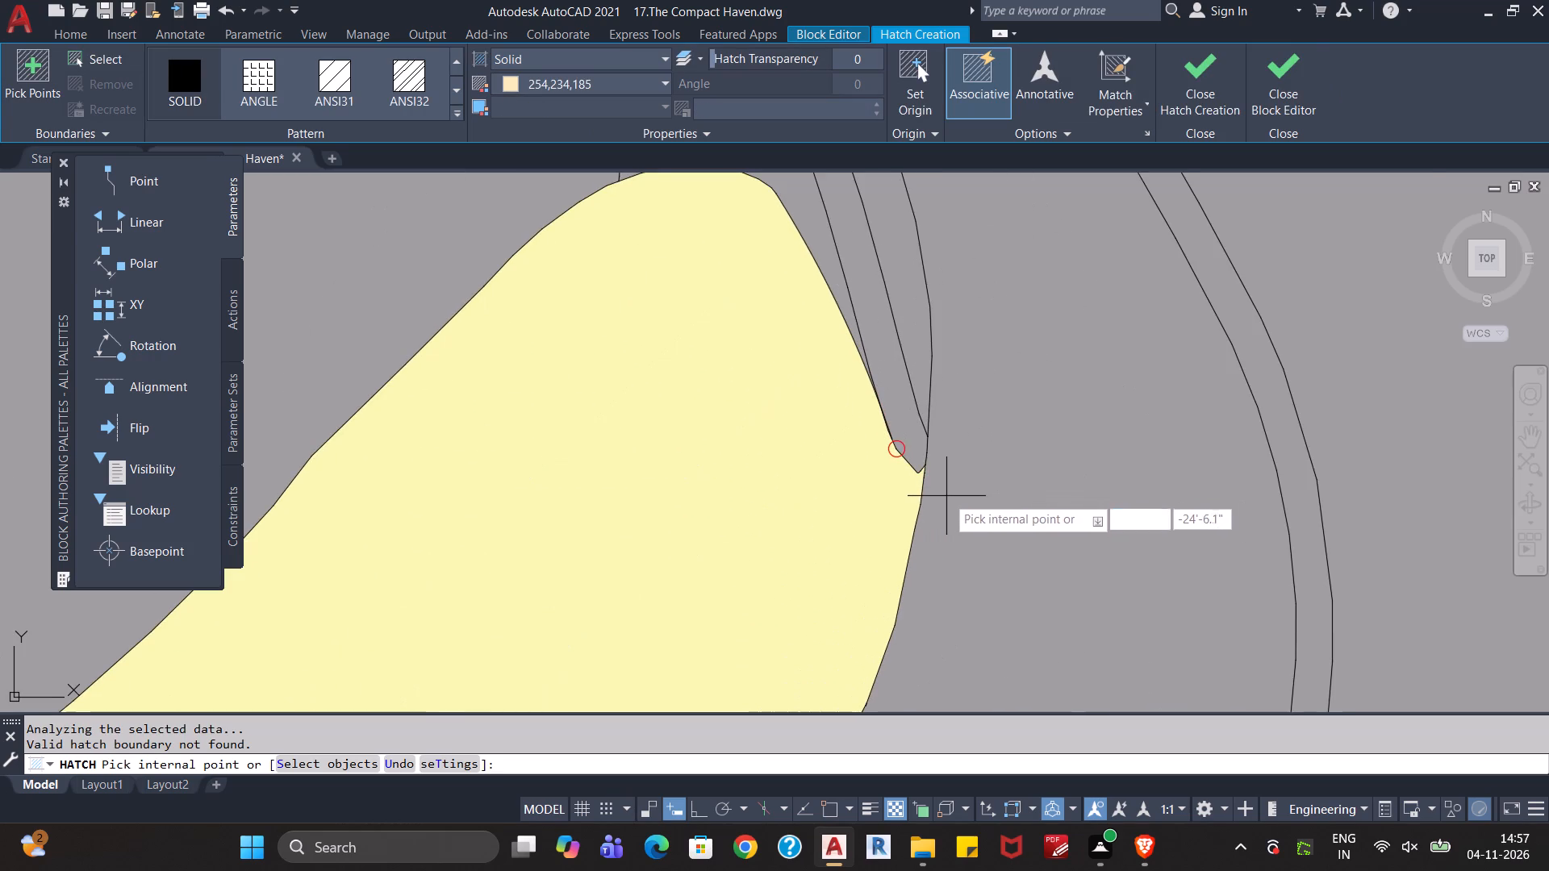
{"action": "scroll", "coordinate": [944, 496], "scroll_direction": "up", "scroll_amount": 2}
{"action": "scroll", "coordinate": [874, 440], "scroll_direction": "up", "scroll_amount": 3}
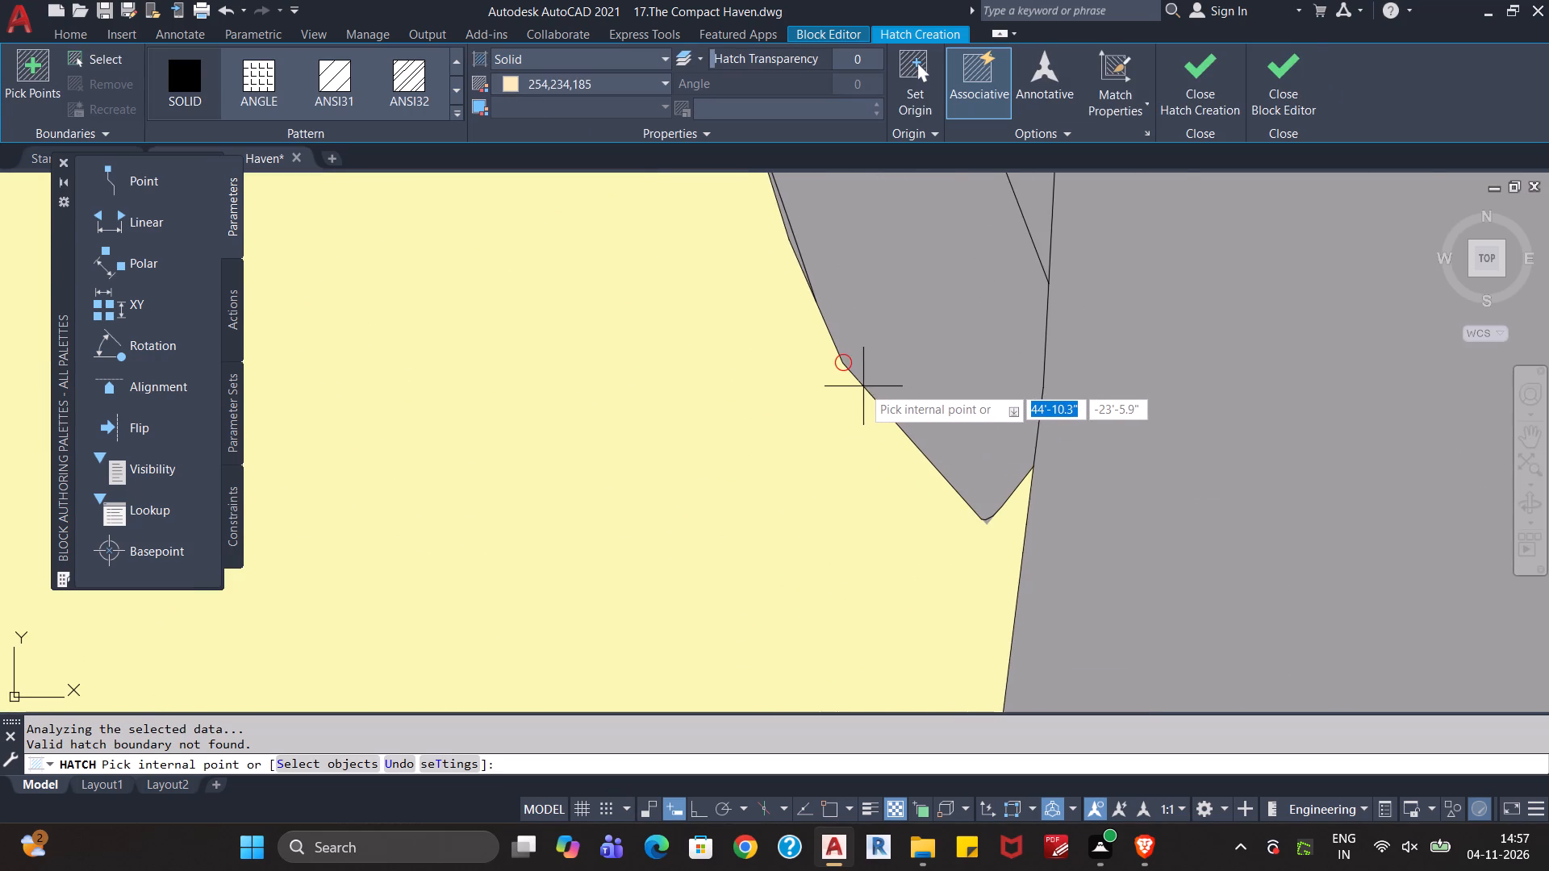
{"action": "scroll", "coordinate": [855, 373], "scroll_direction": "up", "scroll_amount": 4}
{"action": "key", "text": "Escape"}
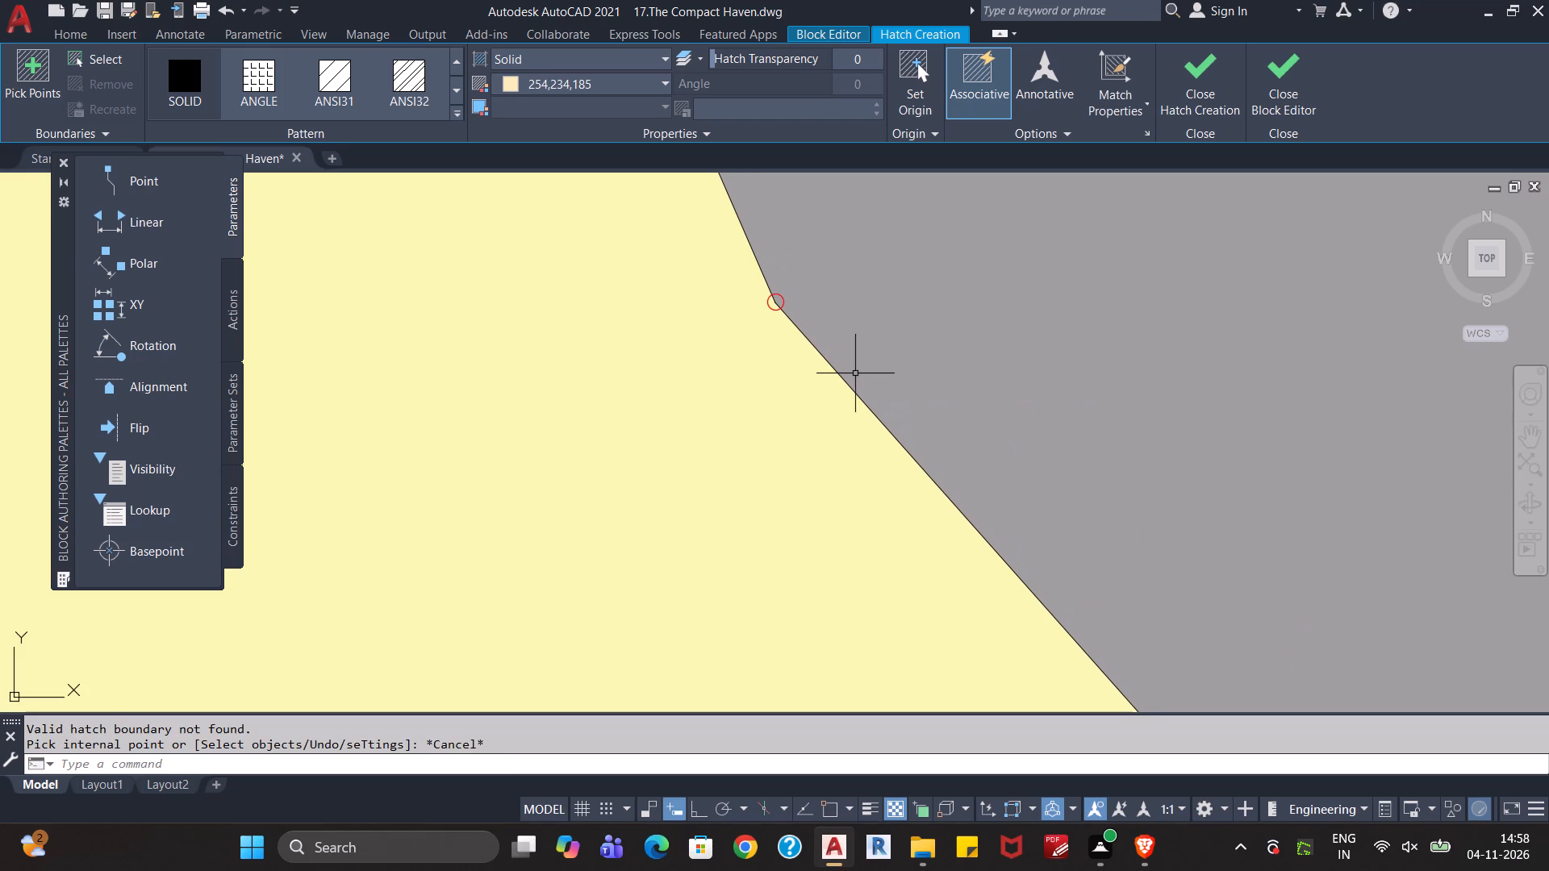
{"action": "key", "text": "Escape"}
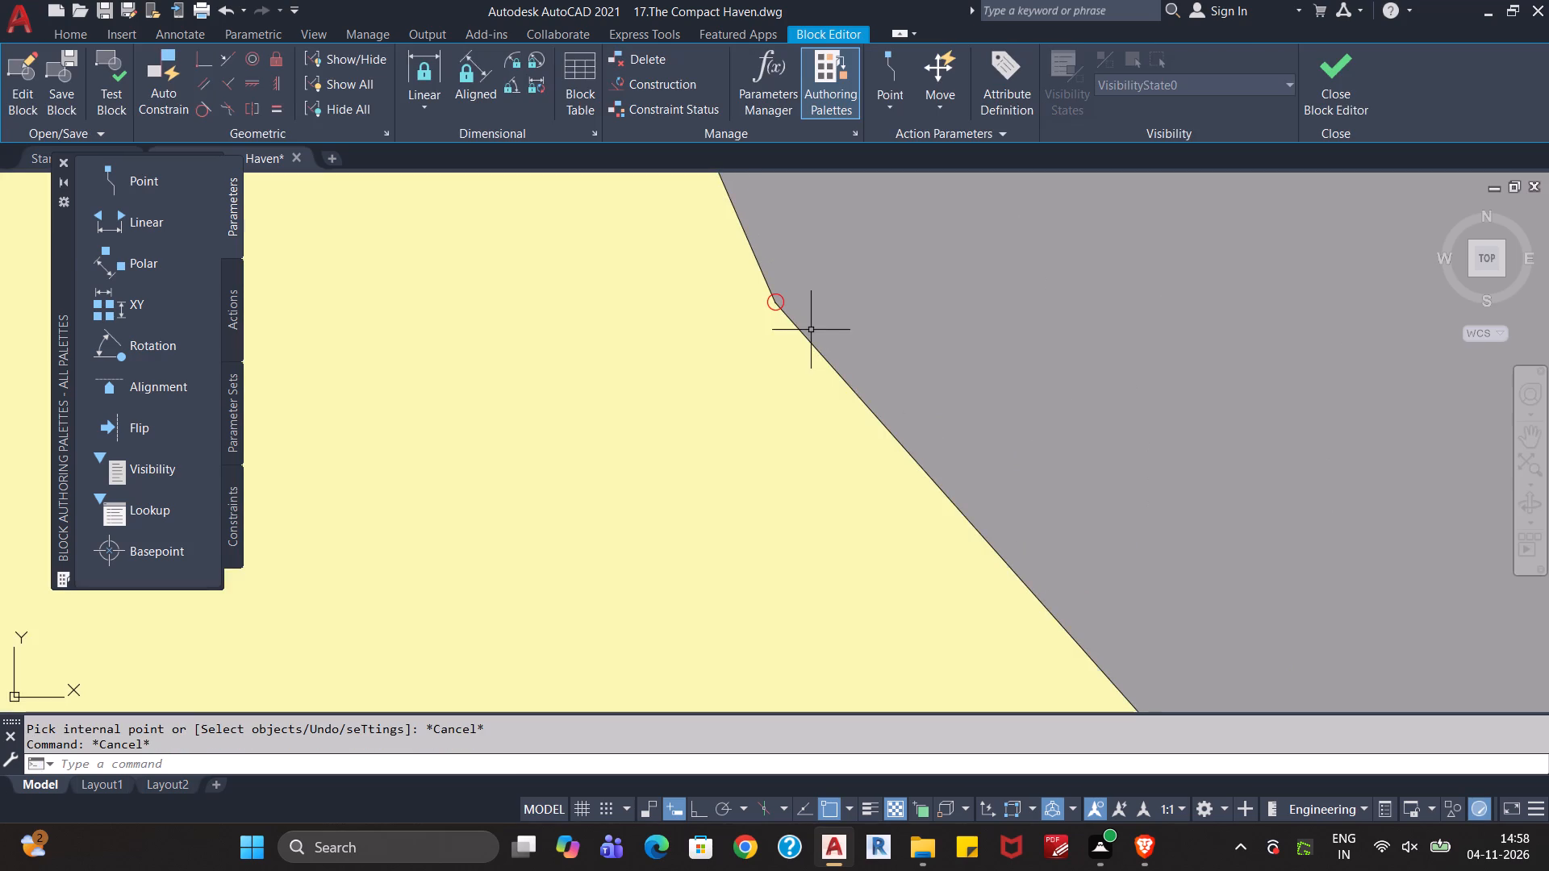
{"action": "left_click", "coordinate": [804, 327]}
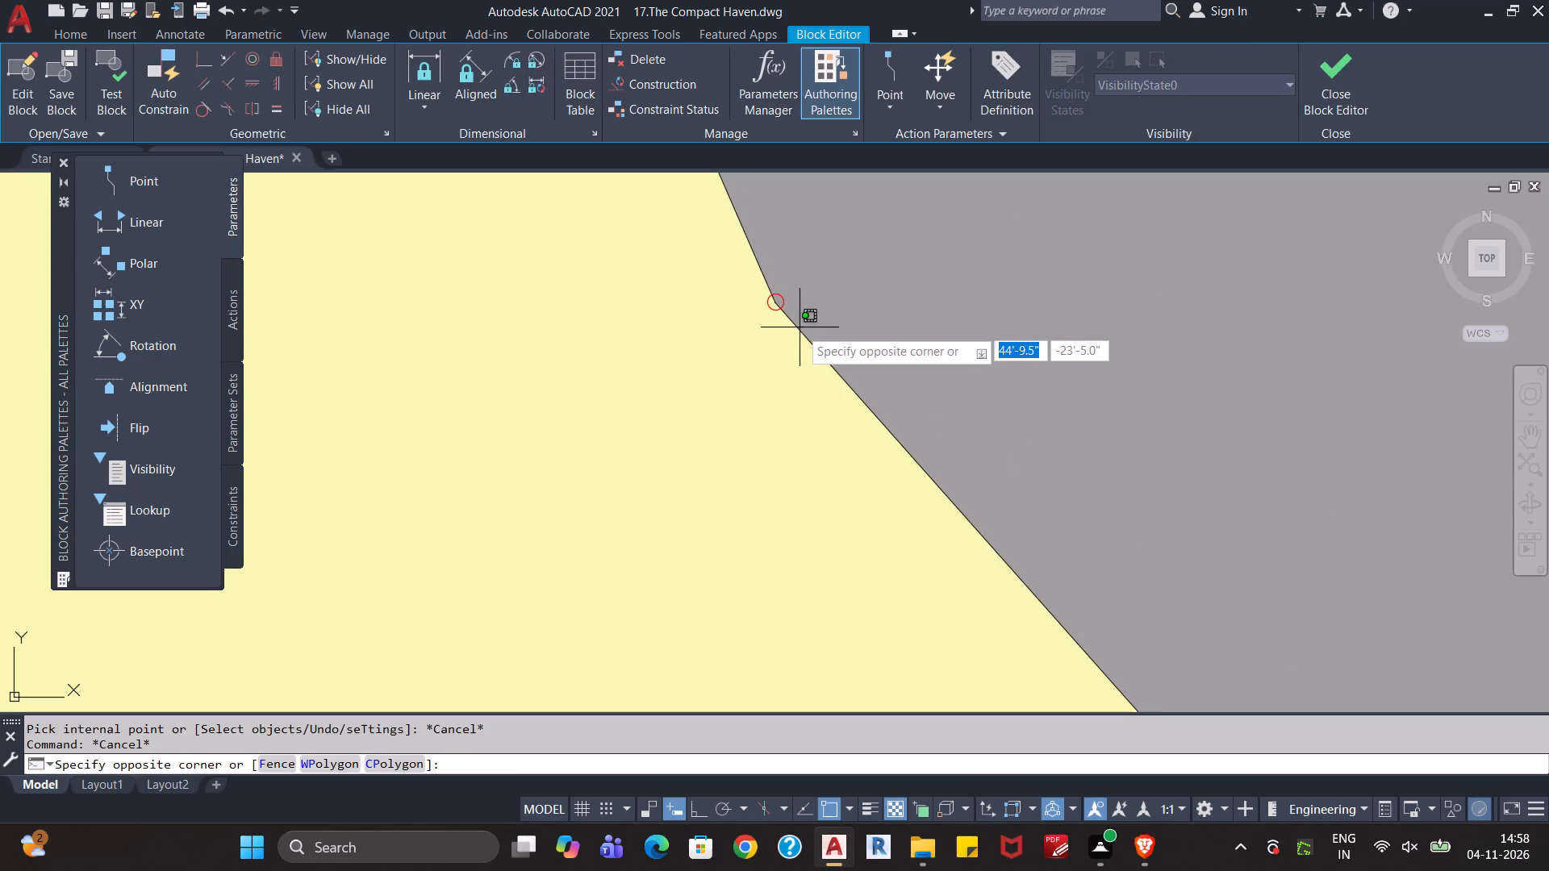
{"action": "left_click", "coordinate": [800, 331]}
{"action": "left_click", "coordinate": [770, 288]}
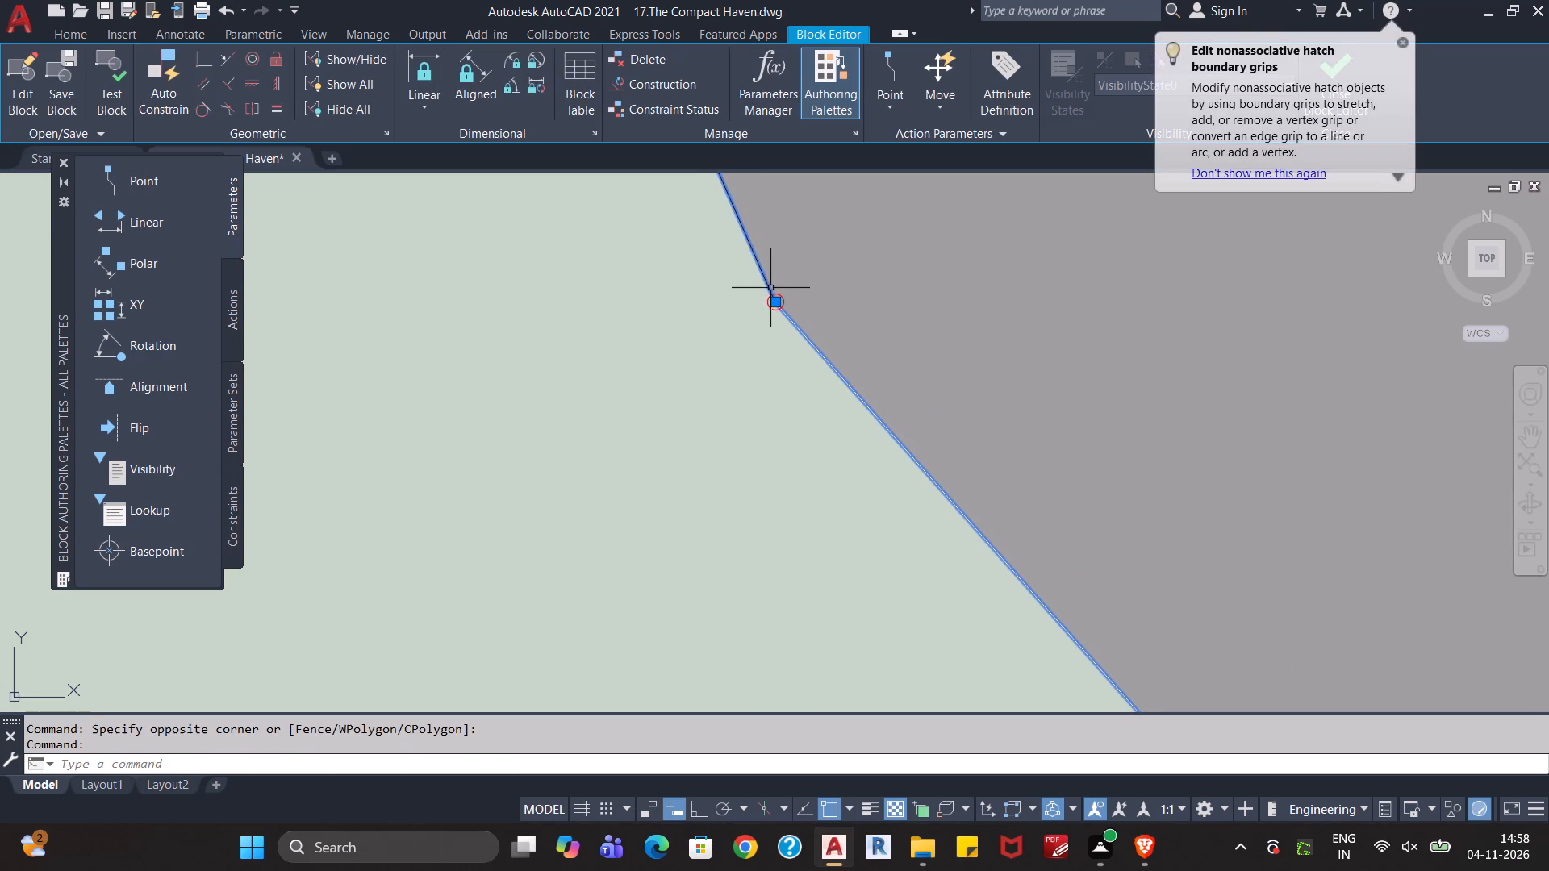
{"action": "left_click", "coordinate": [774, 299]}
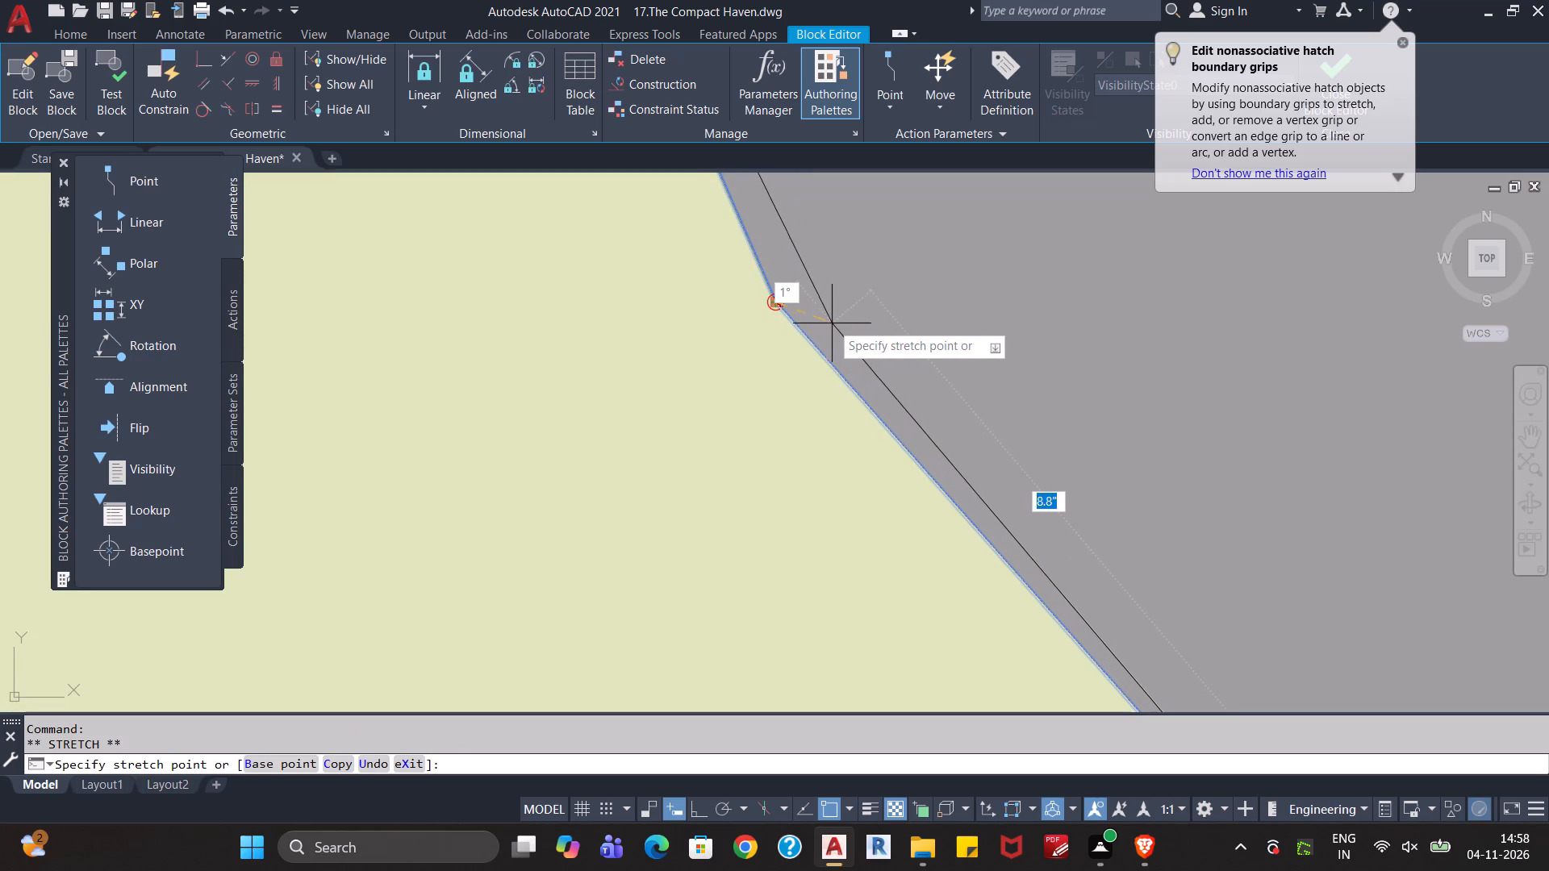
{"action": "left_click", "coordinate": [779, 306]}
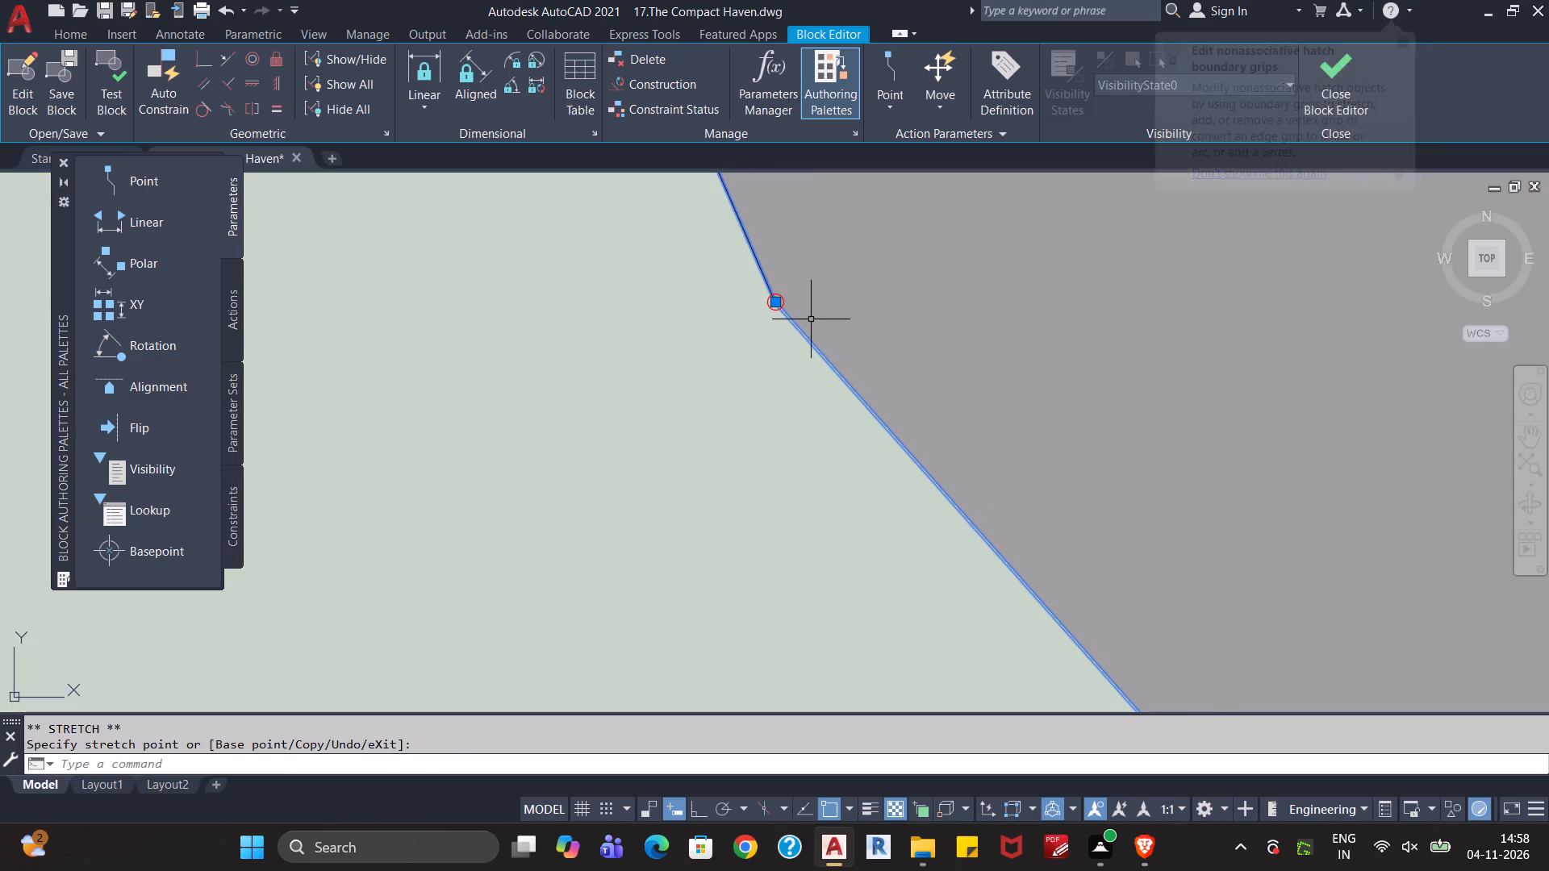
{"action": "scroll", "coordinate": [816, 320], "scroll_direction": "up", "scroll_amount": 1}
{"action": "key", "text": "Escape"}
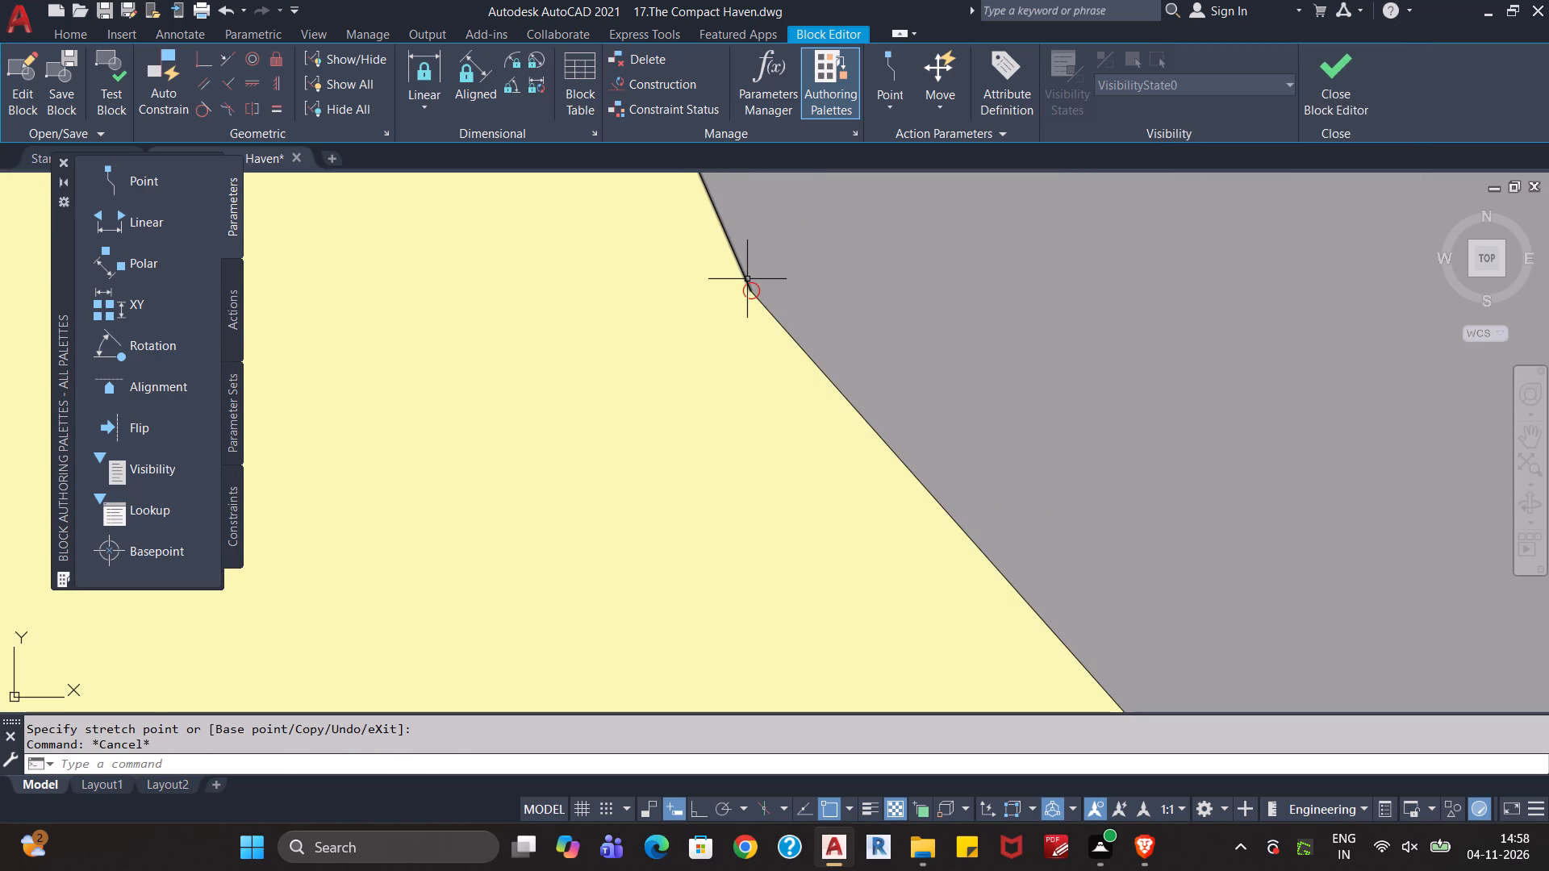
Stretch the ends of both outline pieces past each other so they cross at the gap marker on the backrest cushion's side edge.
{"action": "left_click", "coordinate": [747, 279]}
{"action": "left_click", "coordinate": [754, 292]}
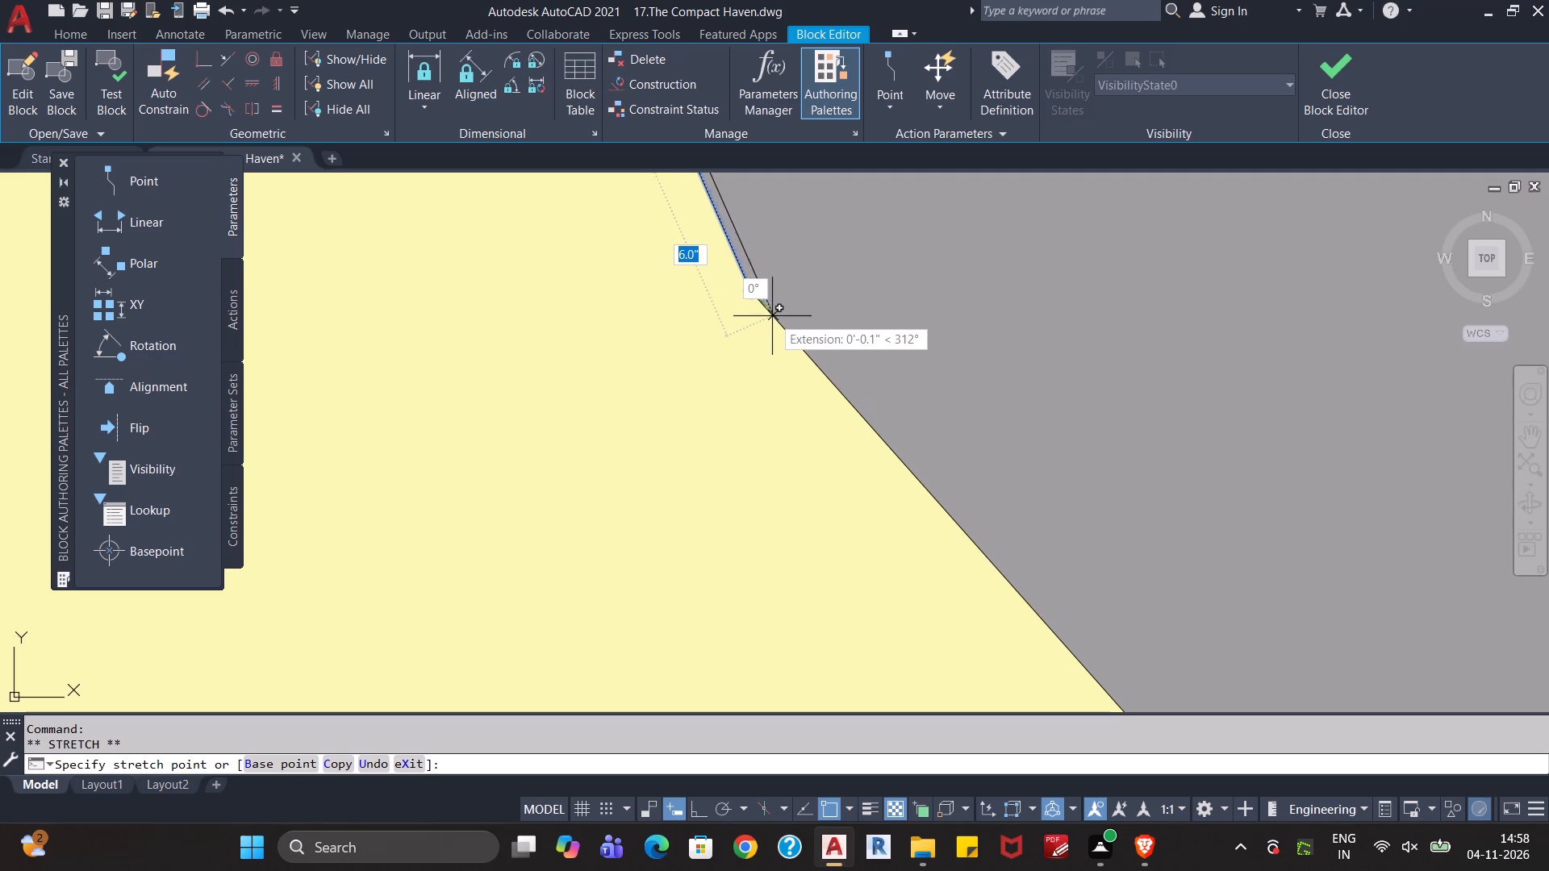
{"action": "left_click", "coordinate": [771, 328]}
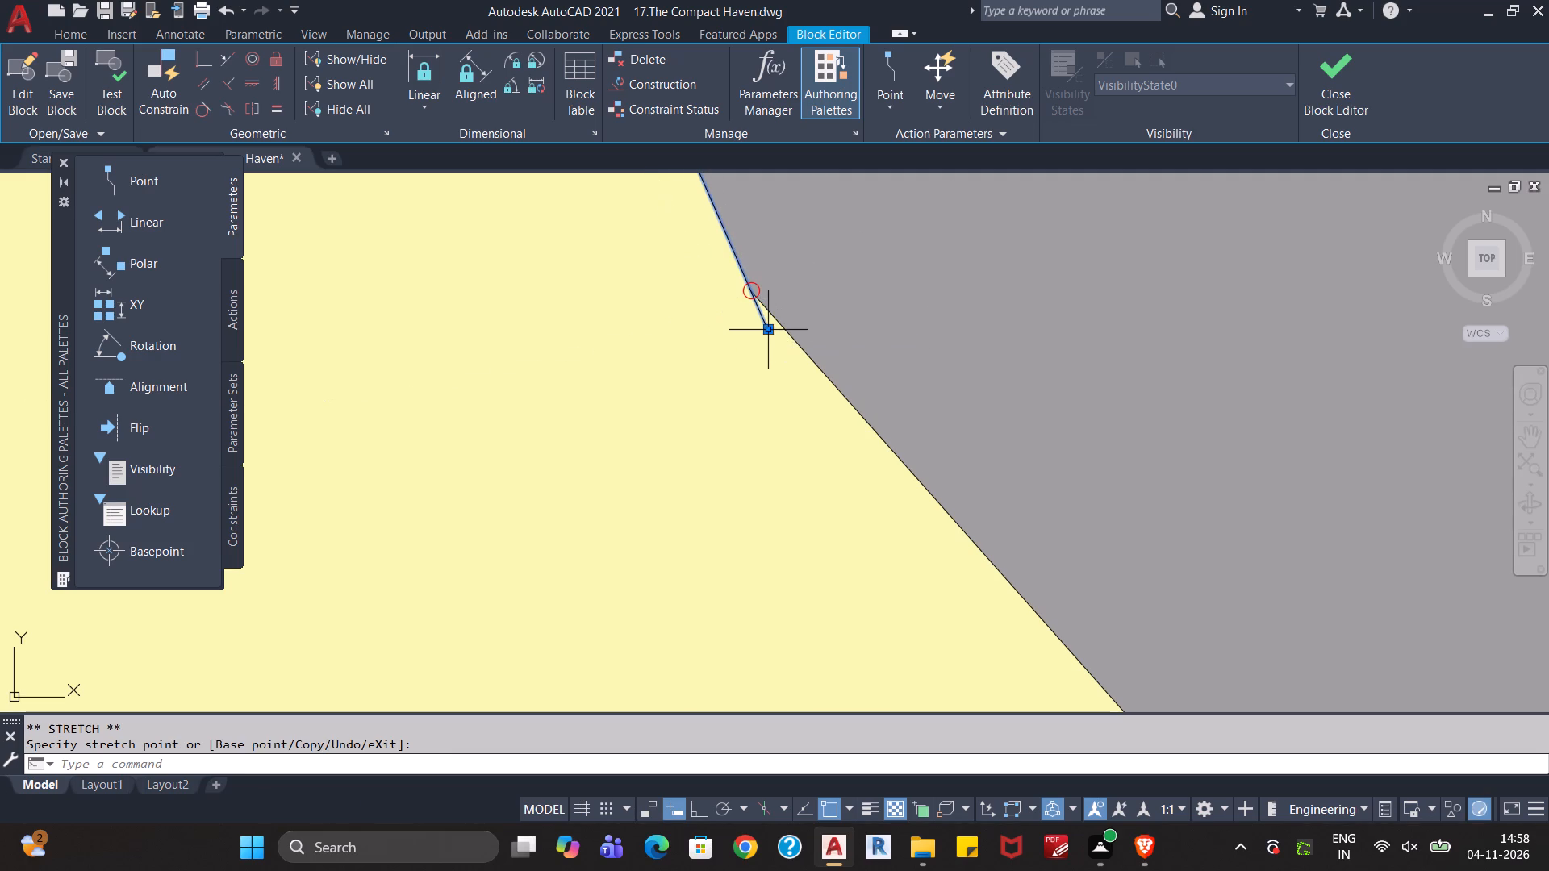
{"action": "scroll", "coordinate": [801, 336], "scroll_direction": "down", "scroll_amount": 1}
{"action": "key", "text": "Escape"}
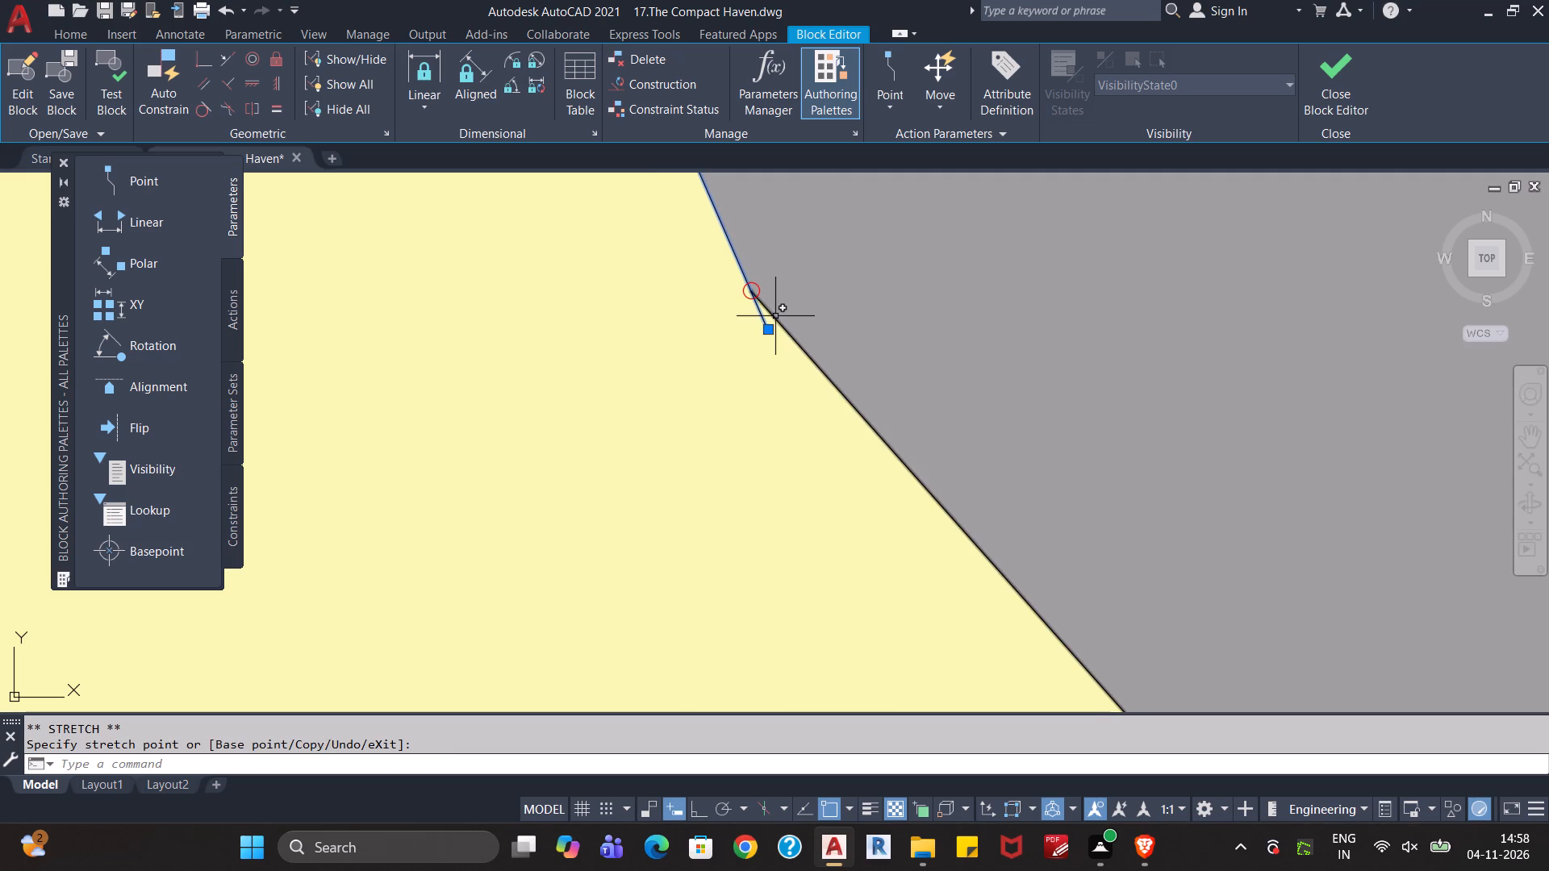
{"action": "left_click", "coordinate": [775, 316]}
{"action": "left_click", "coordinate": [754, 294]}
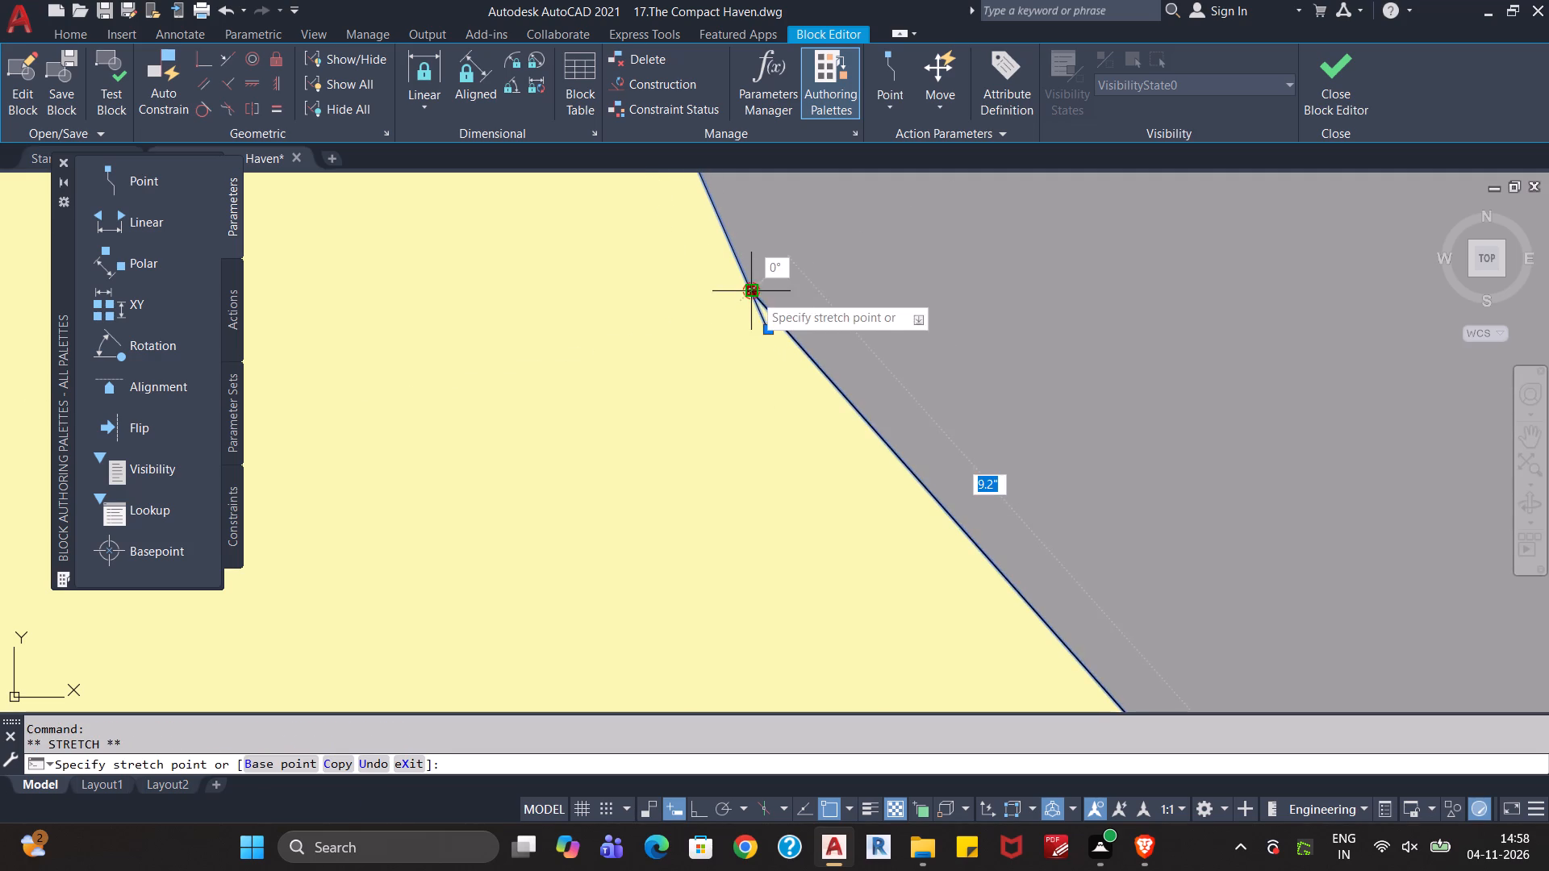
{"action": "left_click", "coordinate": [723, 274]}
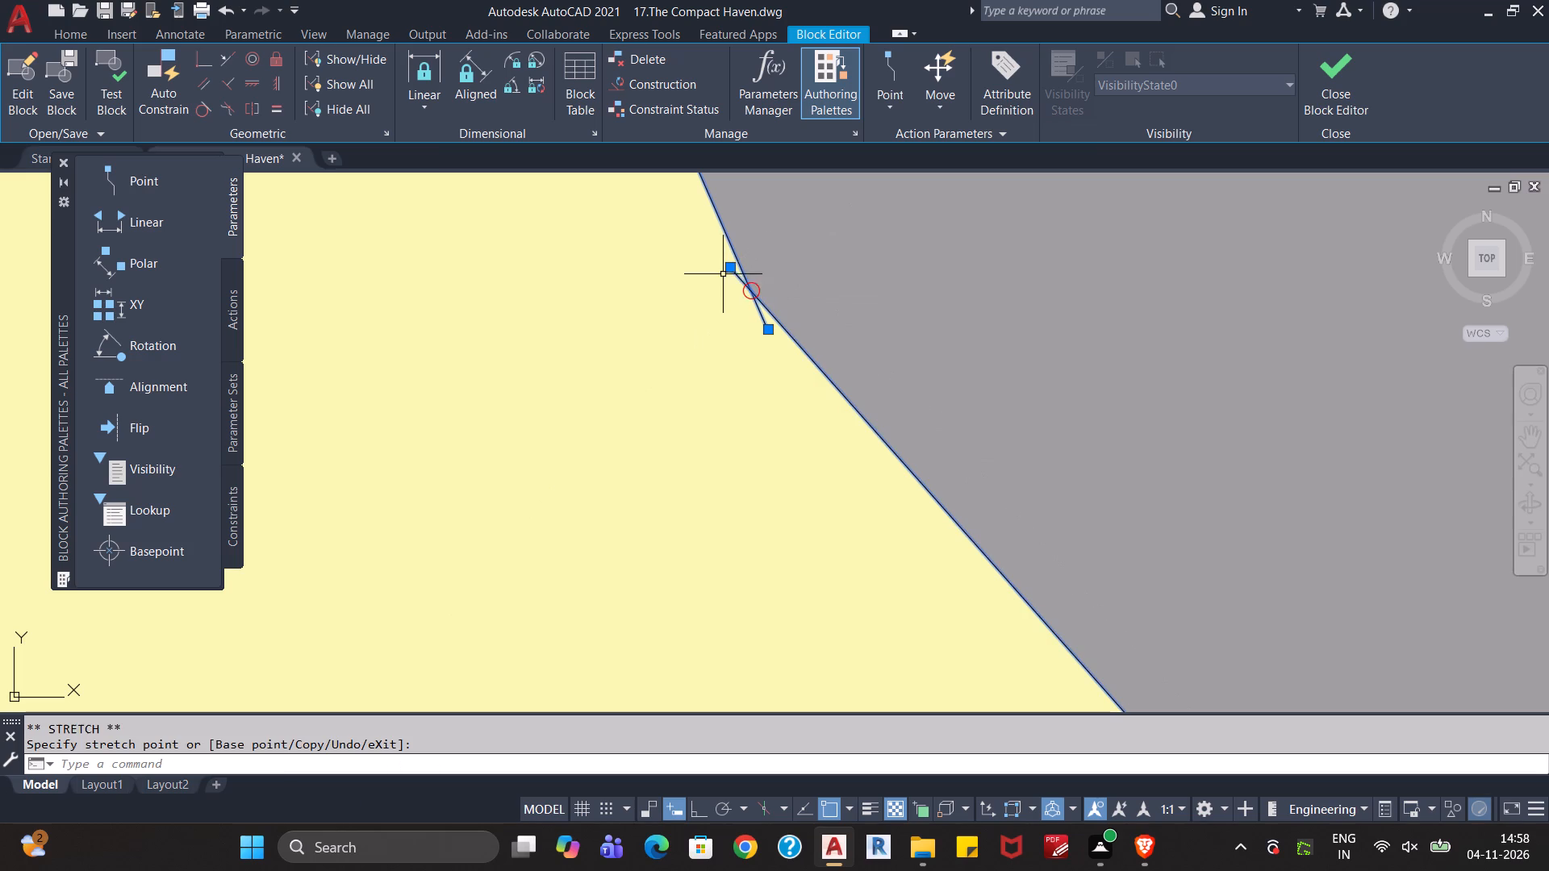
{"action": "key", "text": "Escape"}
{"action": "key", "text": "Escape"}
Stretch the end of the thin connecting strip's line across the armrest cushion's outline at the other red gap marker.
{"action": "scroll", "coordinate": [861, 310], "scroll_direction": "down", "scroll_amount": 3}
{"action": "scroll", "coordinate": [862, 400], "scroll_direction": "down", "scroll_amount": 3}
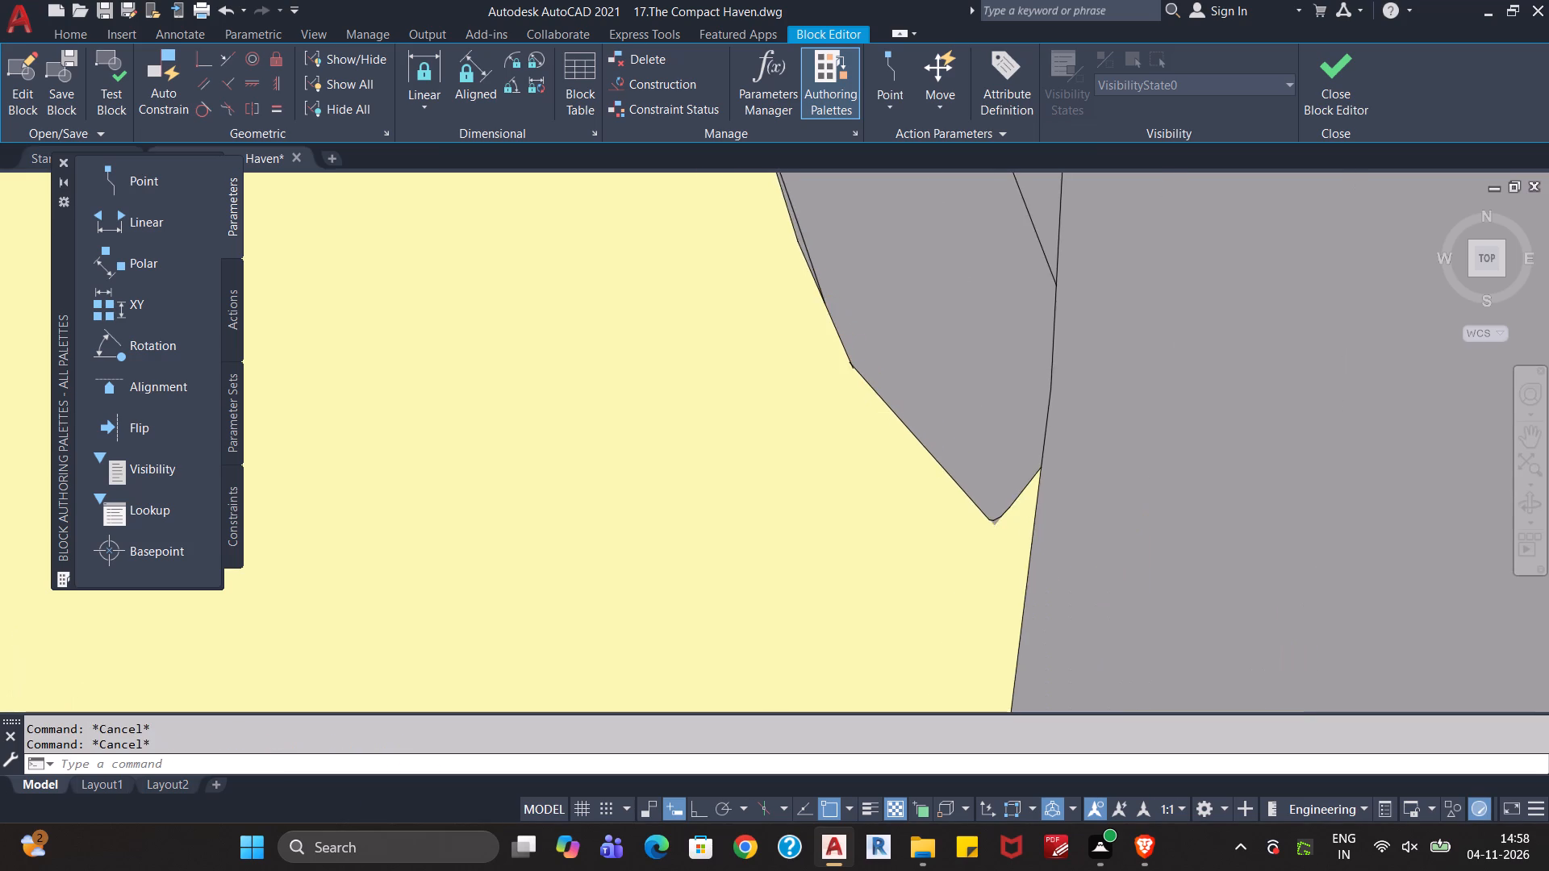
{"action": "scroll", "coordinate": [866, 423], "scroll_direction": "down", "scroll_amount": 6}
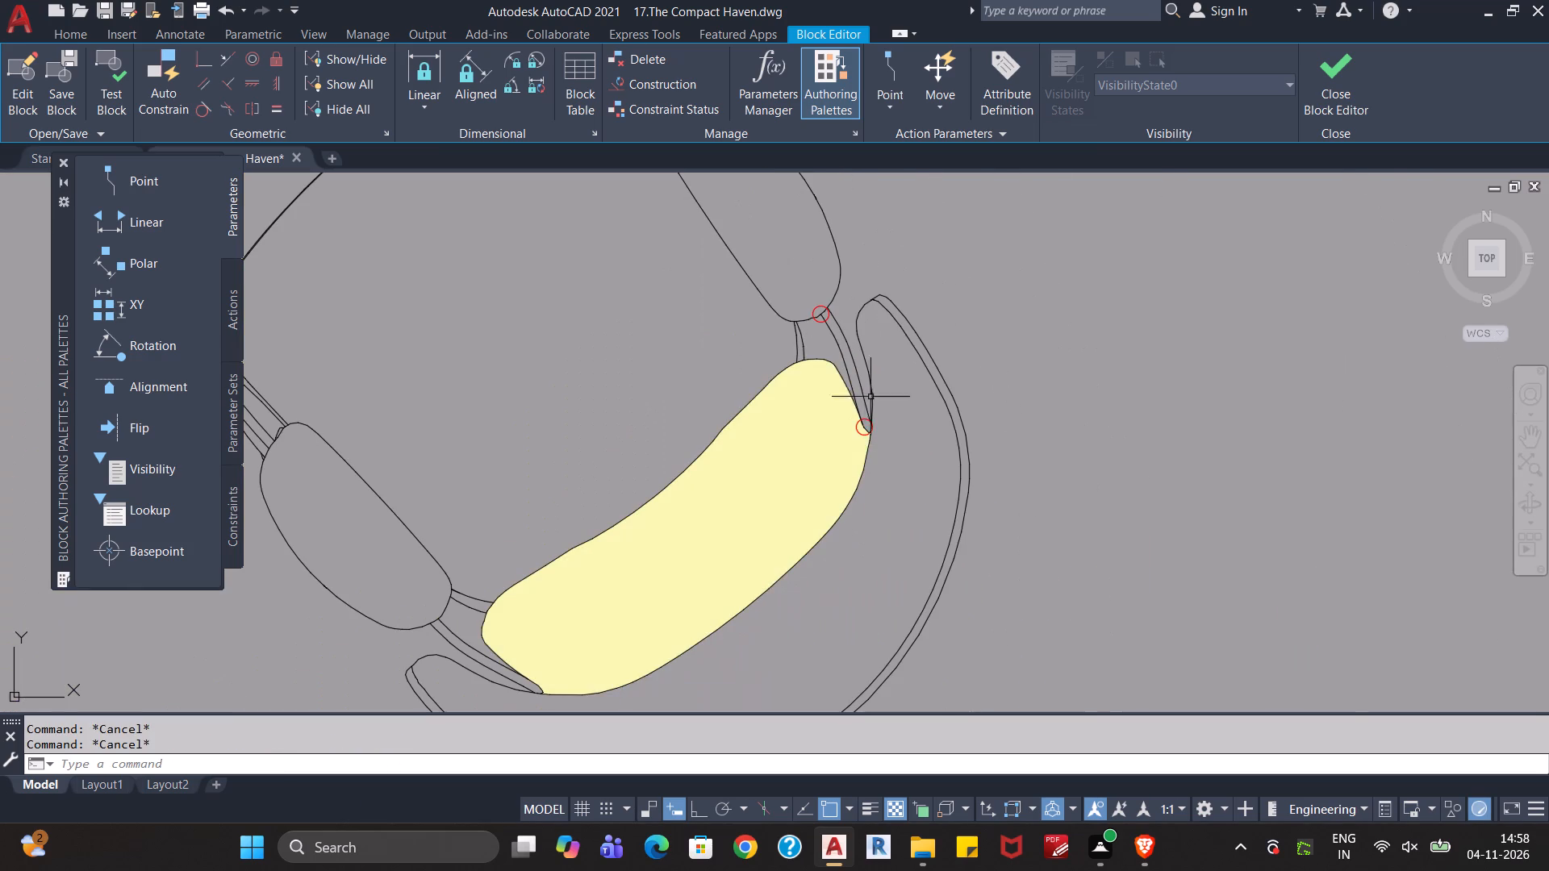
{"action": "scroll", "coordinate": [833, 324], "scroll_direction": "up", "scroll_amount": 5}
{"action": "scroll", "coordinate": [714, 228], "scroll_direction": "up", "scroll_amount": 4}
{"action": "middle_click_drag", "start_coordinate": [714, 228], "coordinate": [857, 482]}
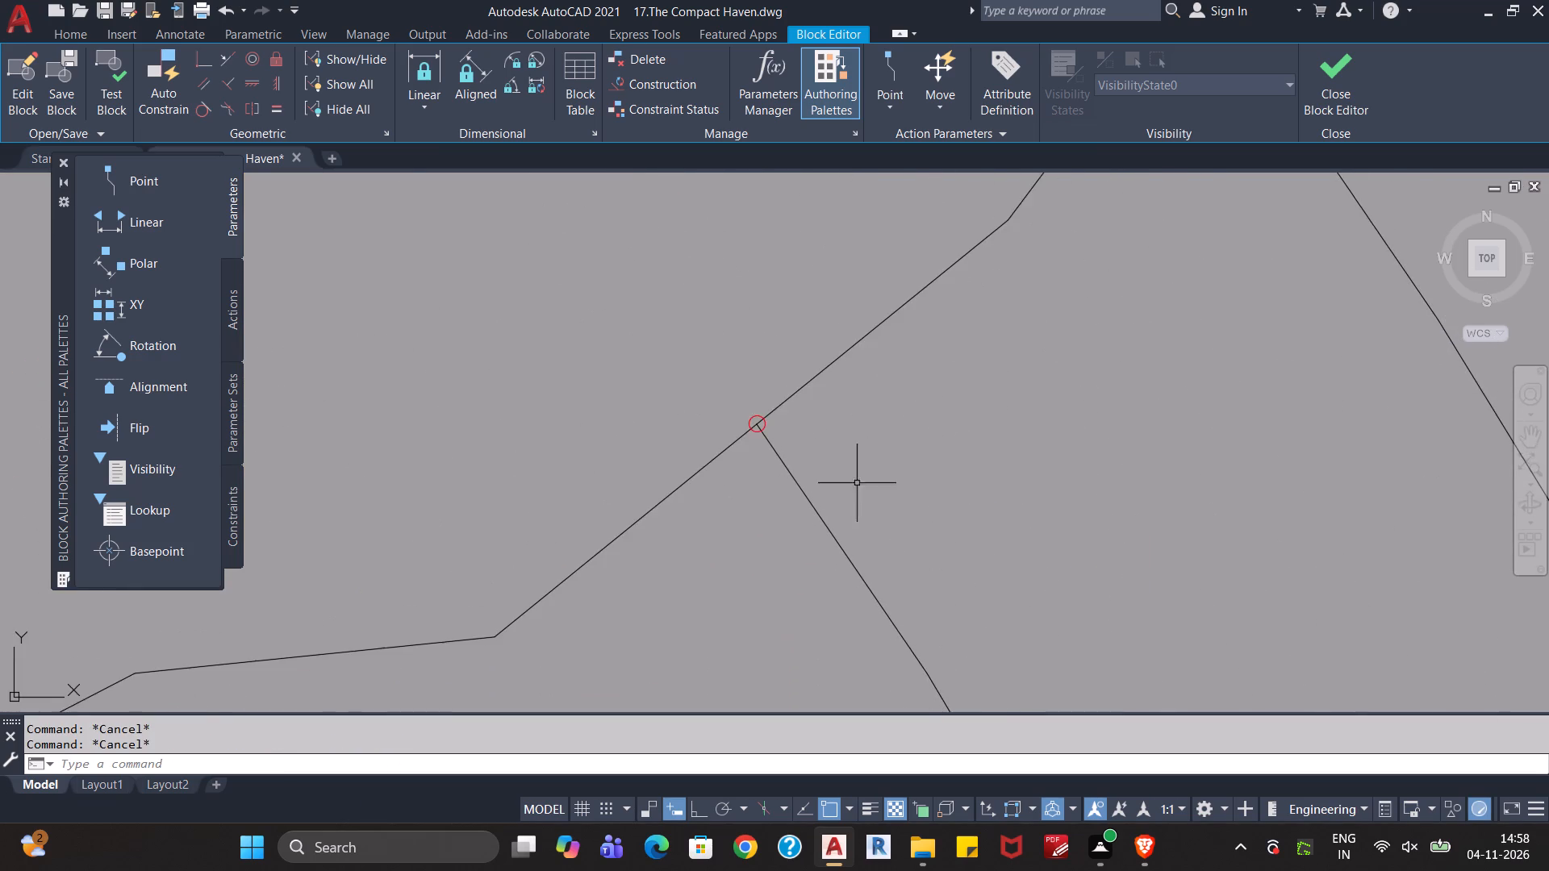
{"action": "scroll", "coordinate": [754, 403], "scroll_direction": "up", "scroll_amount": 4}
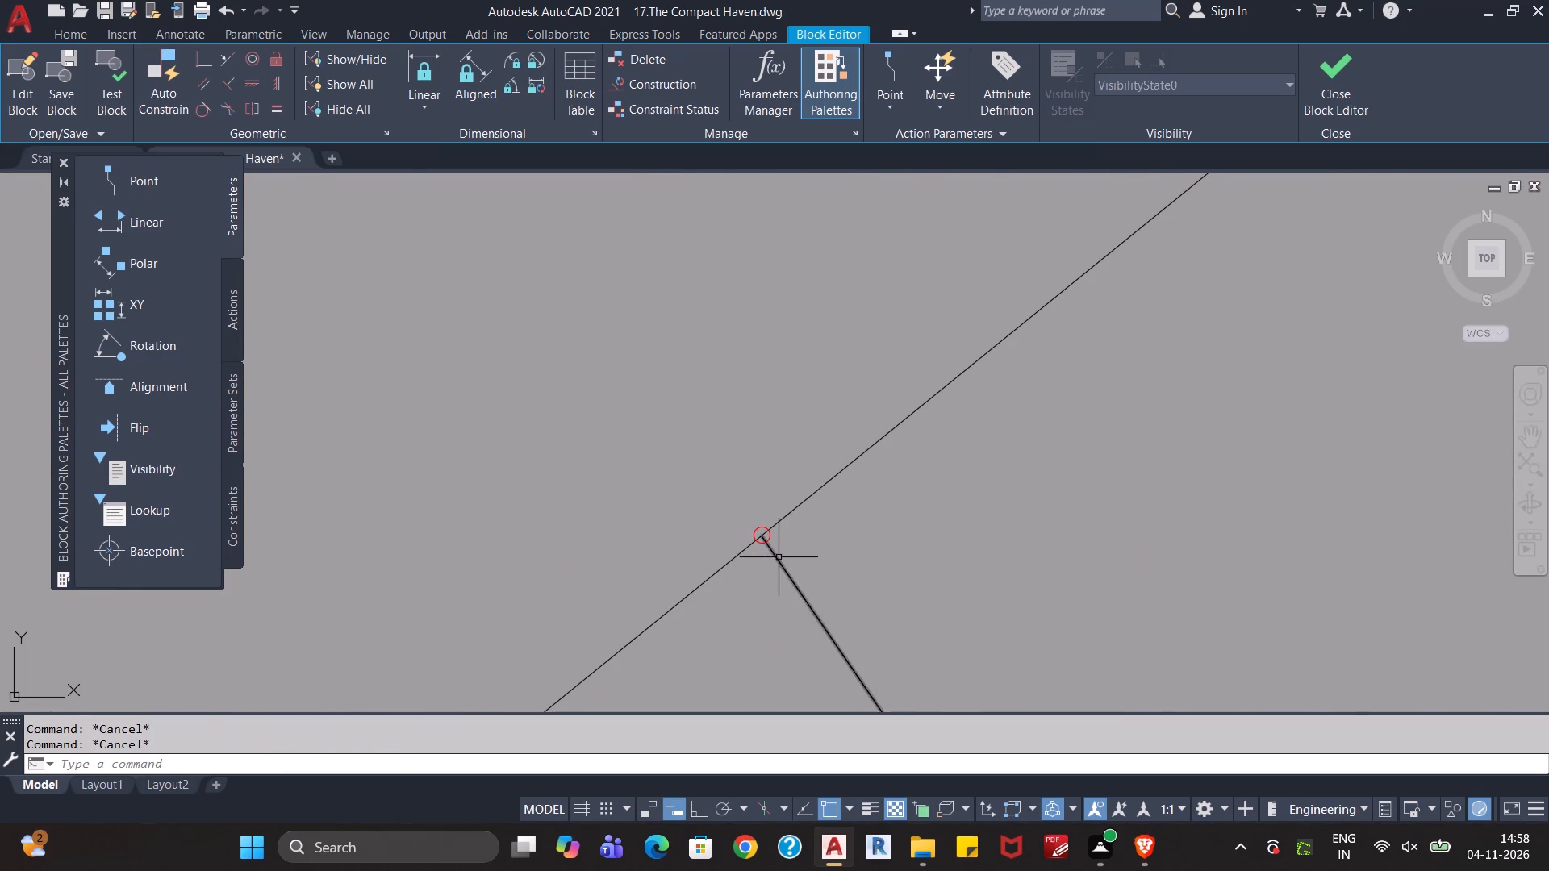
{"action": "left_click", "coordinate": [779, 557]}
{"action": "left_click", "coordinate": [763, 534]}
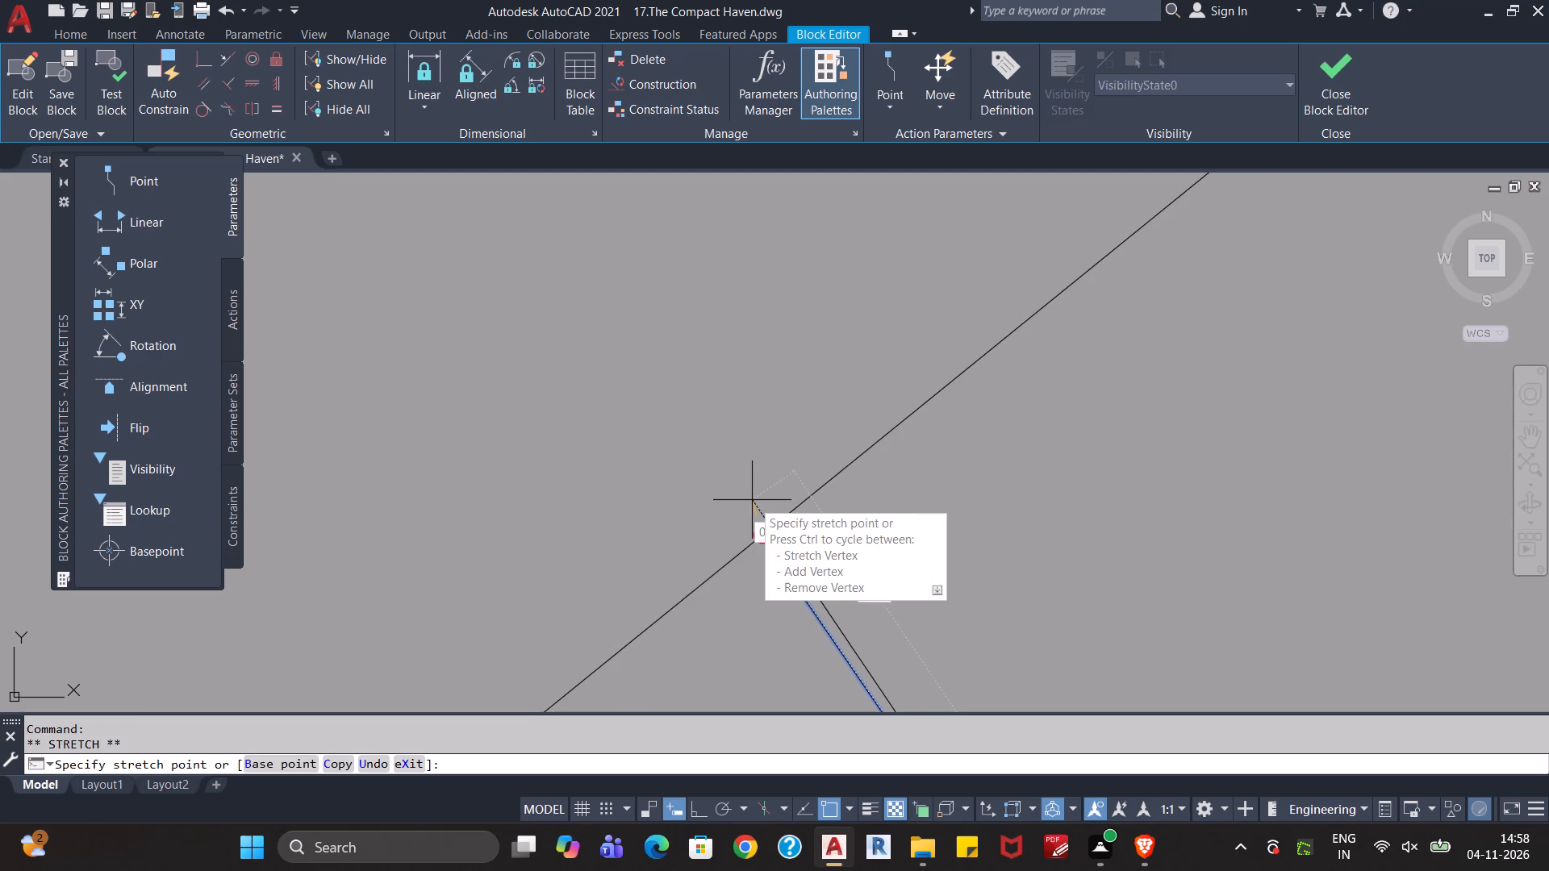
{"action": "left_click", "coordinate": [747, 498]}
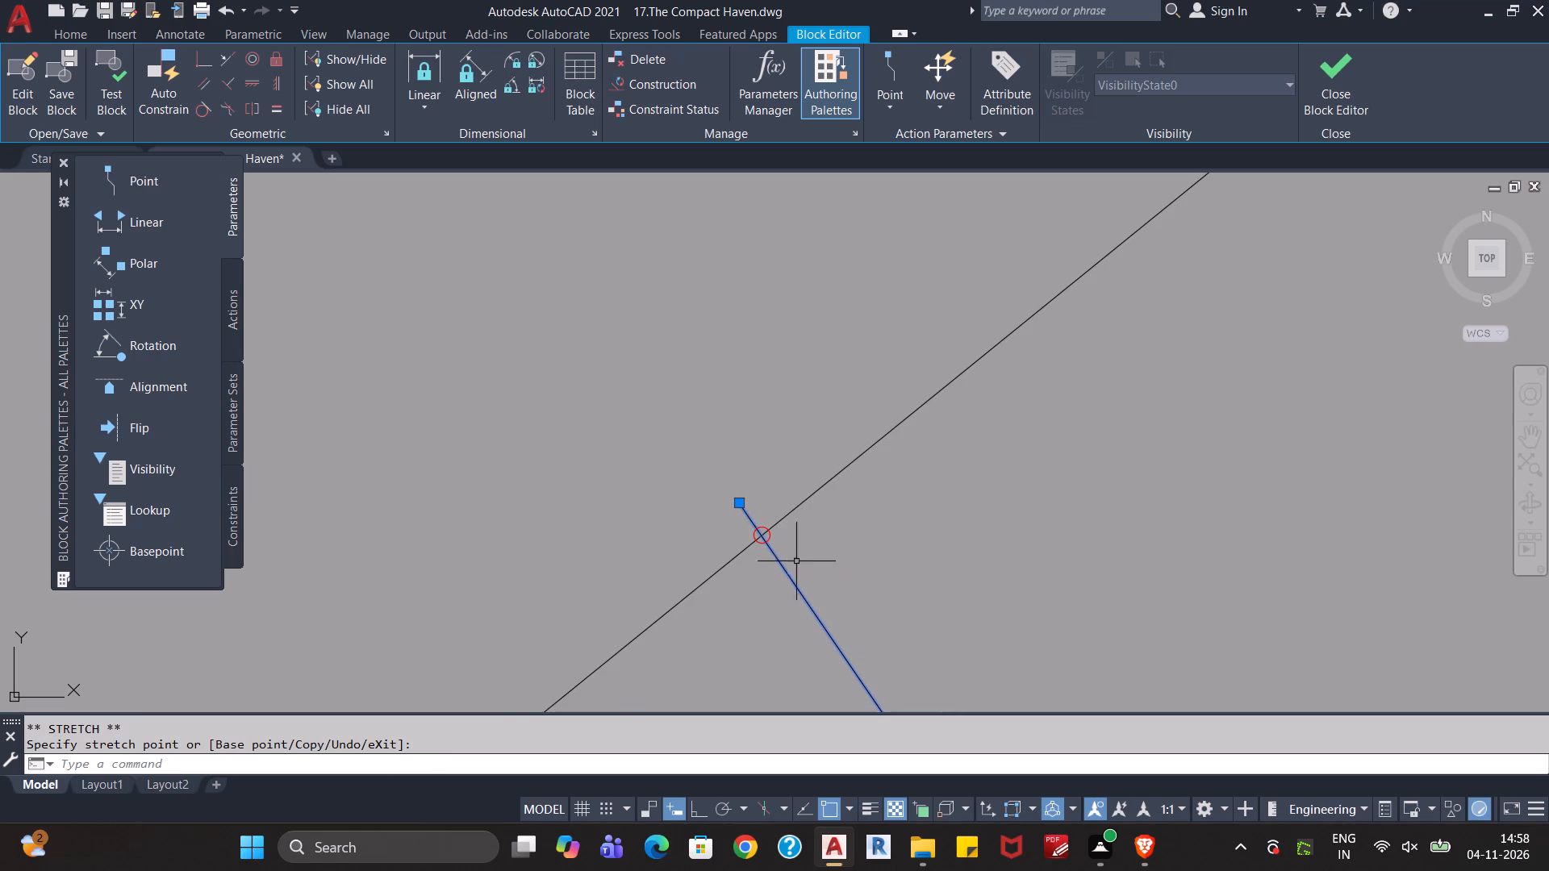
{"action": "scroll", "coordinate": [764, 556], "scroll_direction": "up", "scroll_amount": 3}
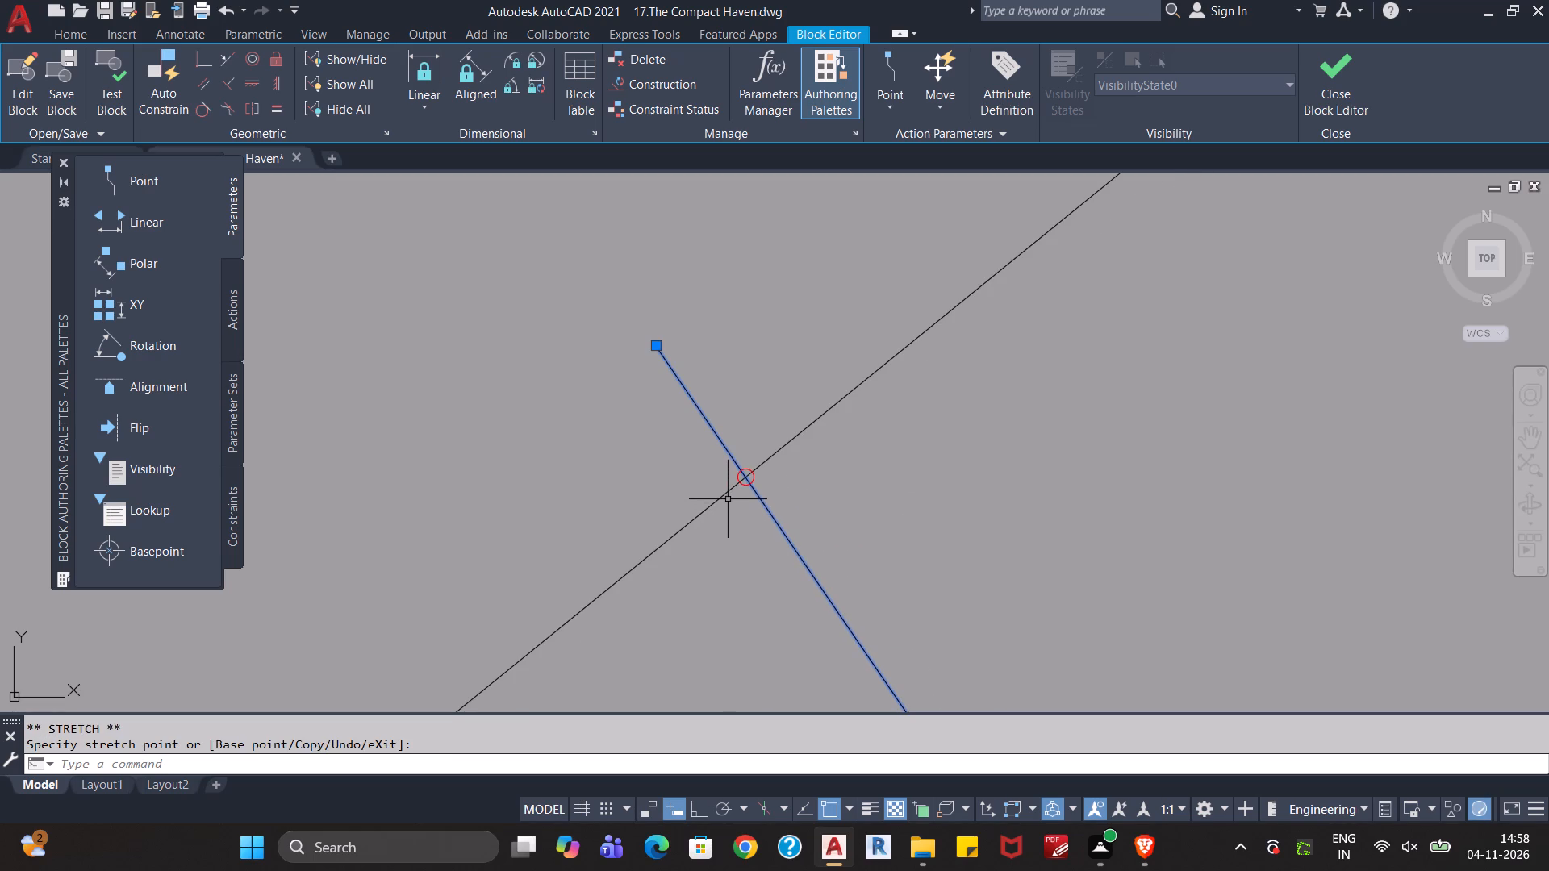
{"action": "key", "text": "Escape"}
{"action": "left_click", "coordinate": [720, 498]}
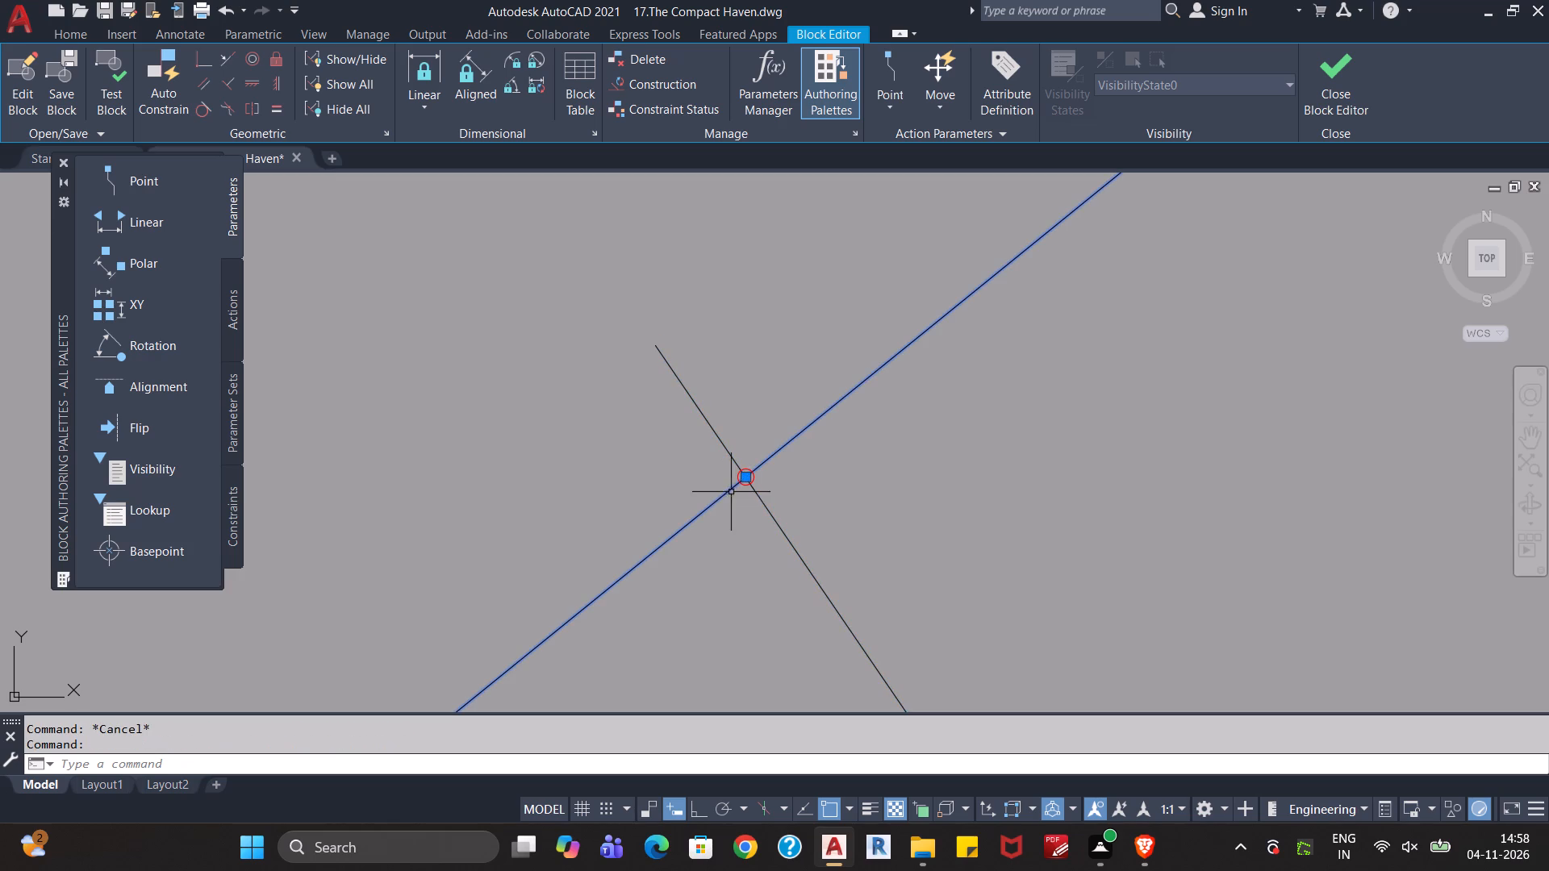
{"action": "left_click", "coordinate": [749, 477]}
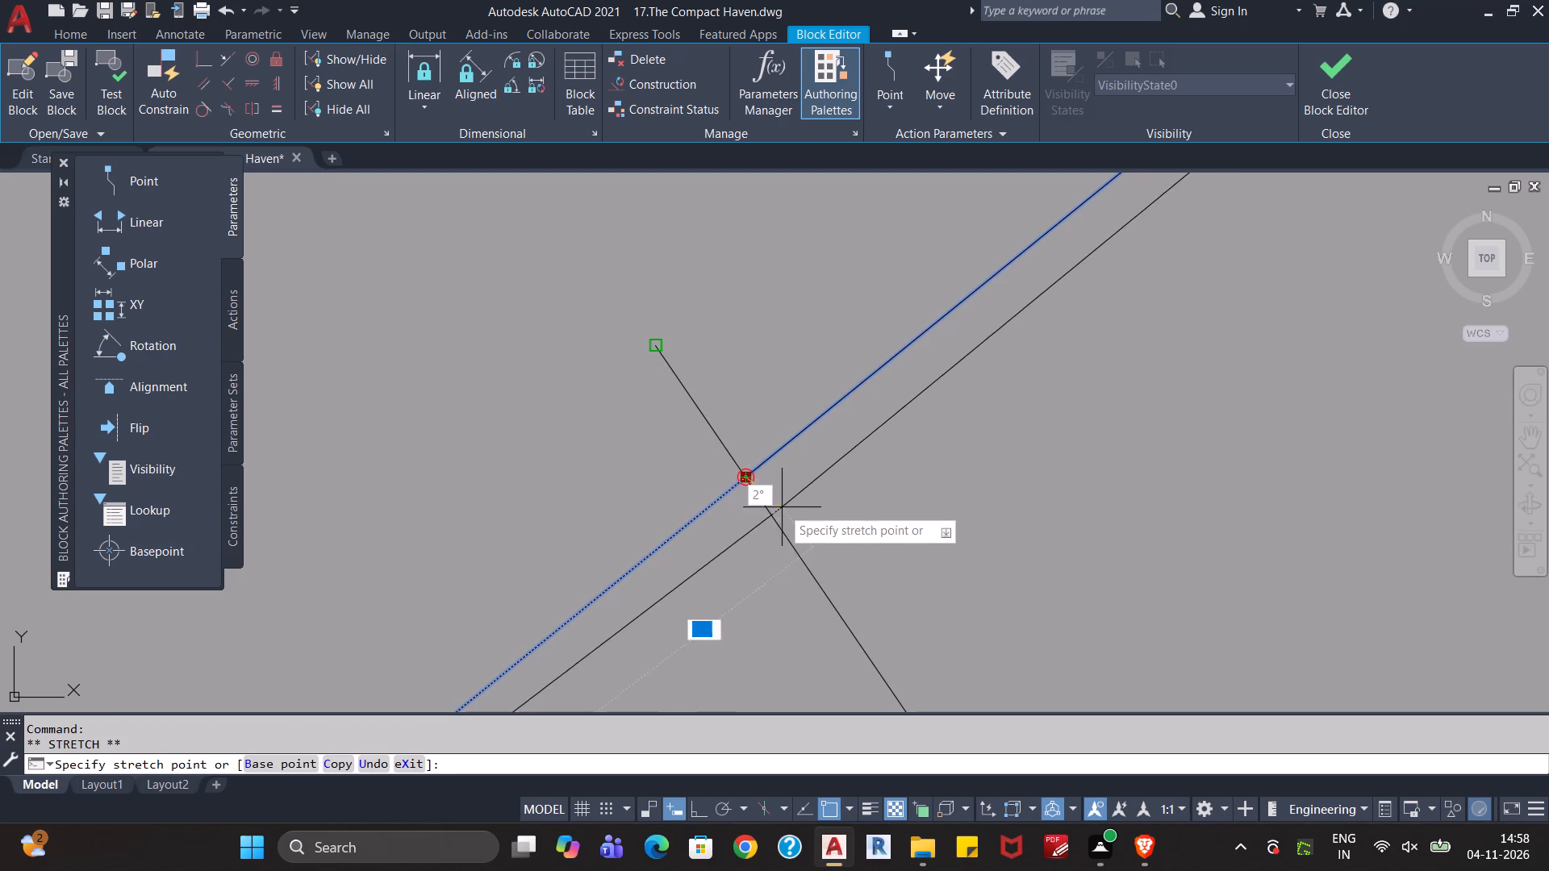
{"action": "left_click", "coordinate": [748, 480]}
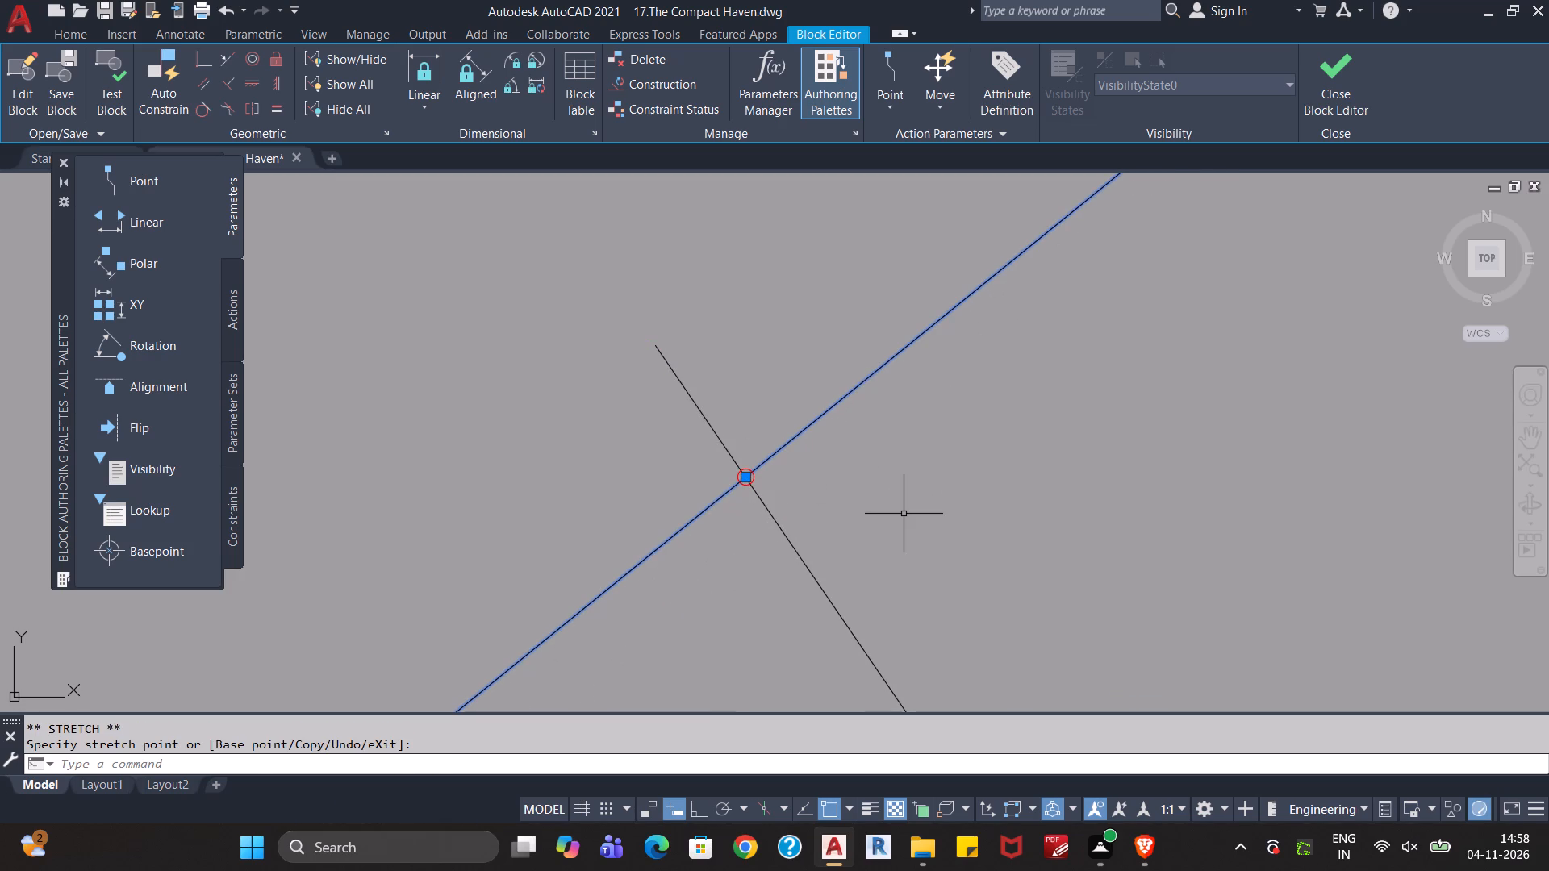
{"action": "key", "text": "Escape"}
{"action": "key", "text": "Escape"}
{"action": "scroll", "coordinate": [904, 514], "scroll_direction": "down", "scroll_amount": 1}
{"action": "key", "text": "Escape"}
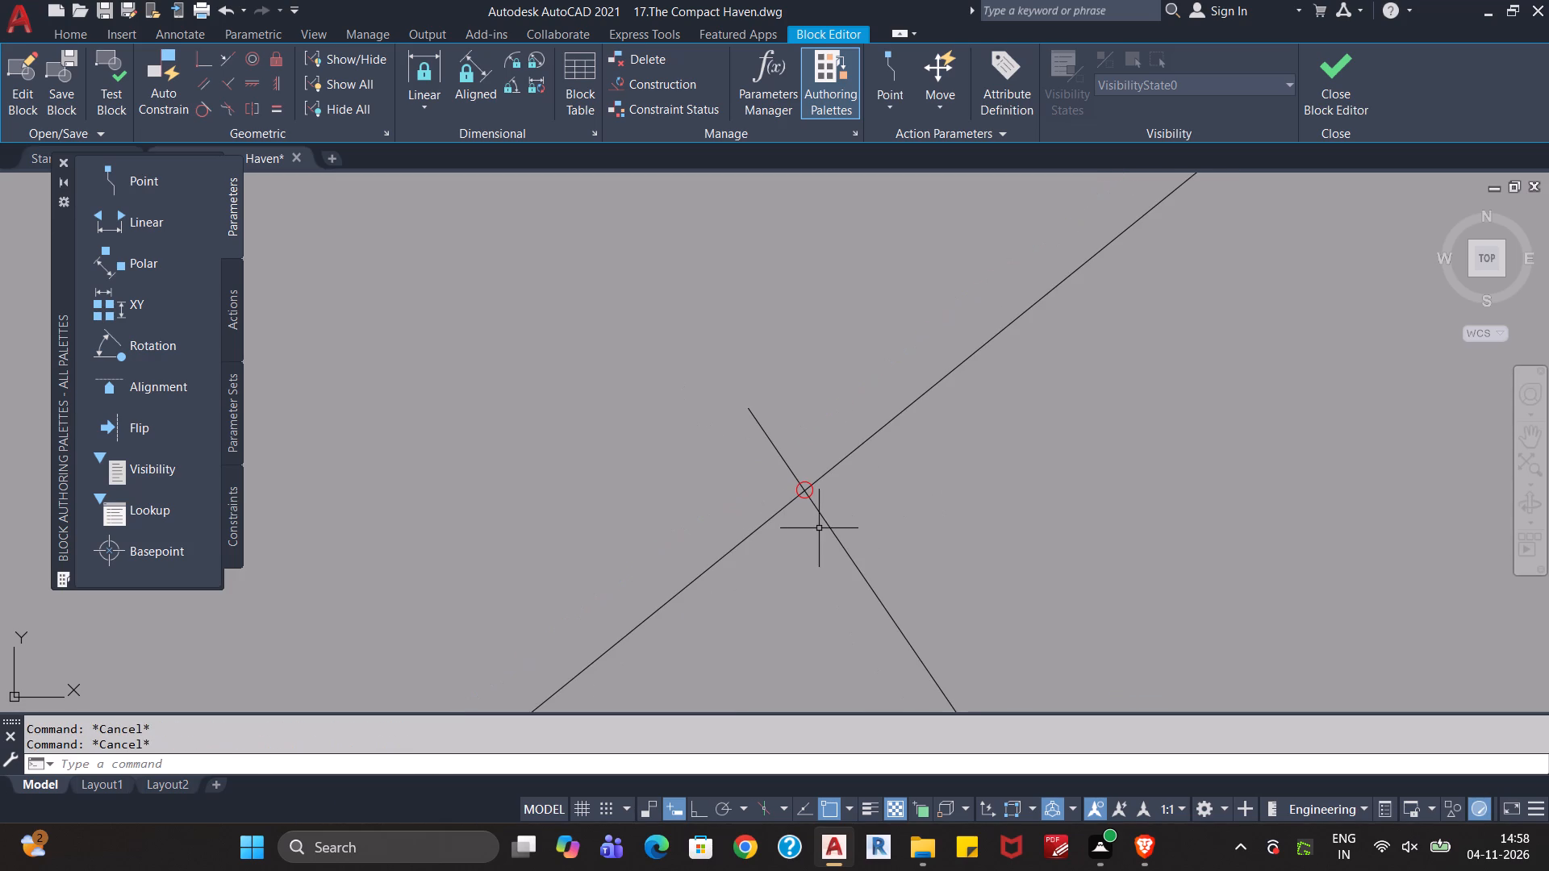
Trim the strip line's overshooting end back to the armrest cushion's outline.
{"action": "type", "text": "tr"}
{"action": "key", "text": "Return"}
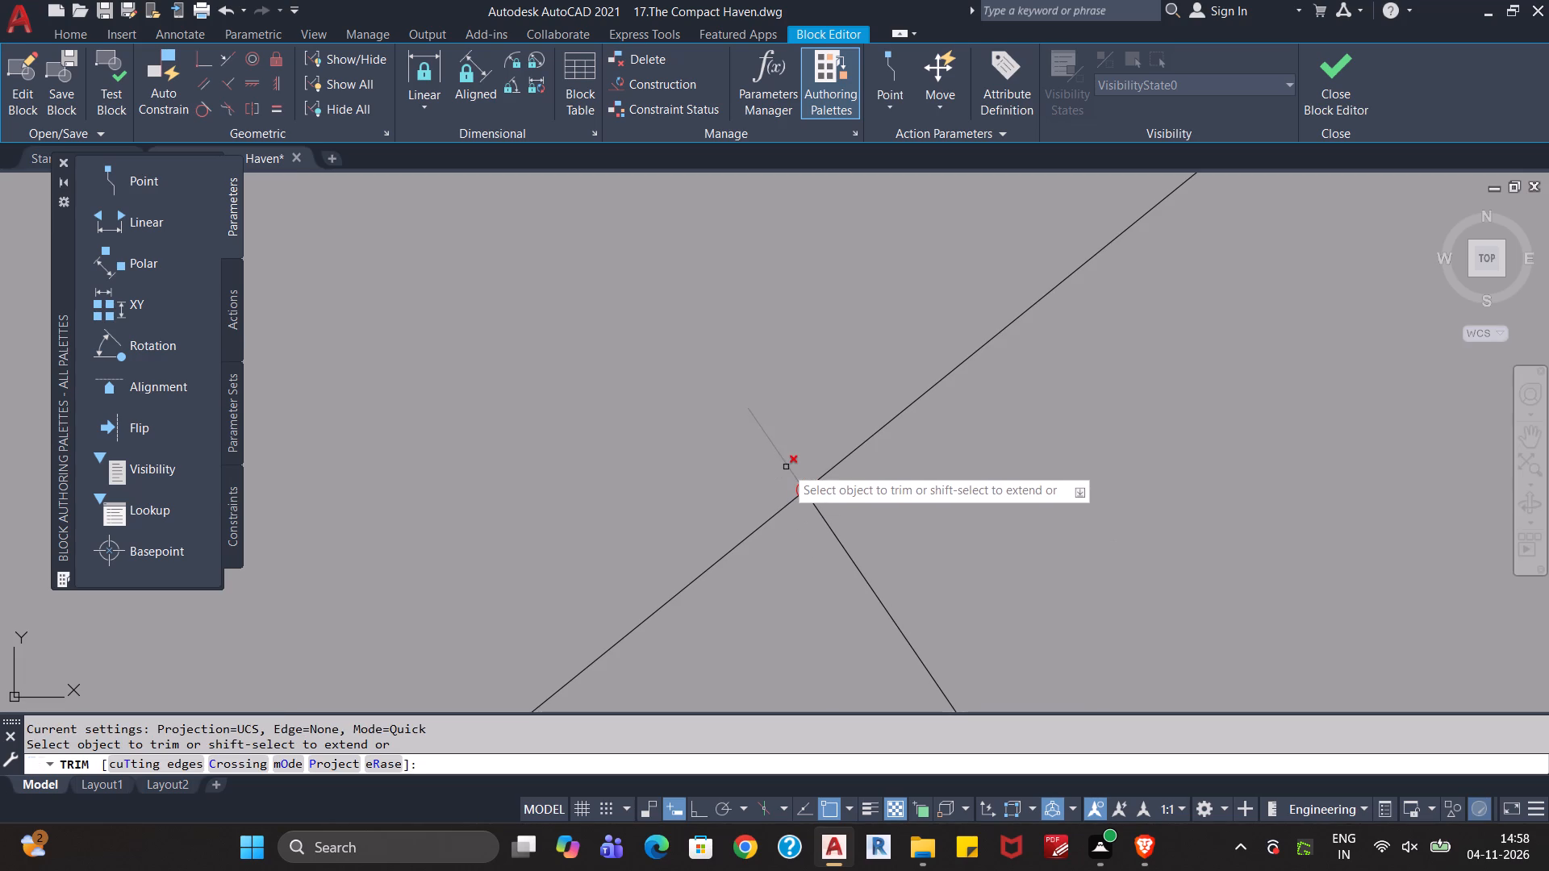
{"action": "left_click", "coordinate": [786, 467]}
{"action": "scroll", "coordinate": [890, 502], "scroll_direction": "down", "scroll_amount": 1}
{"action": "key", "text": "Escape"}
{"action": "key", "text": "Escape"}
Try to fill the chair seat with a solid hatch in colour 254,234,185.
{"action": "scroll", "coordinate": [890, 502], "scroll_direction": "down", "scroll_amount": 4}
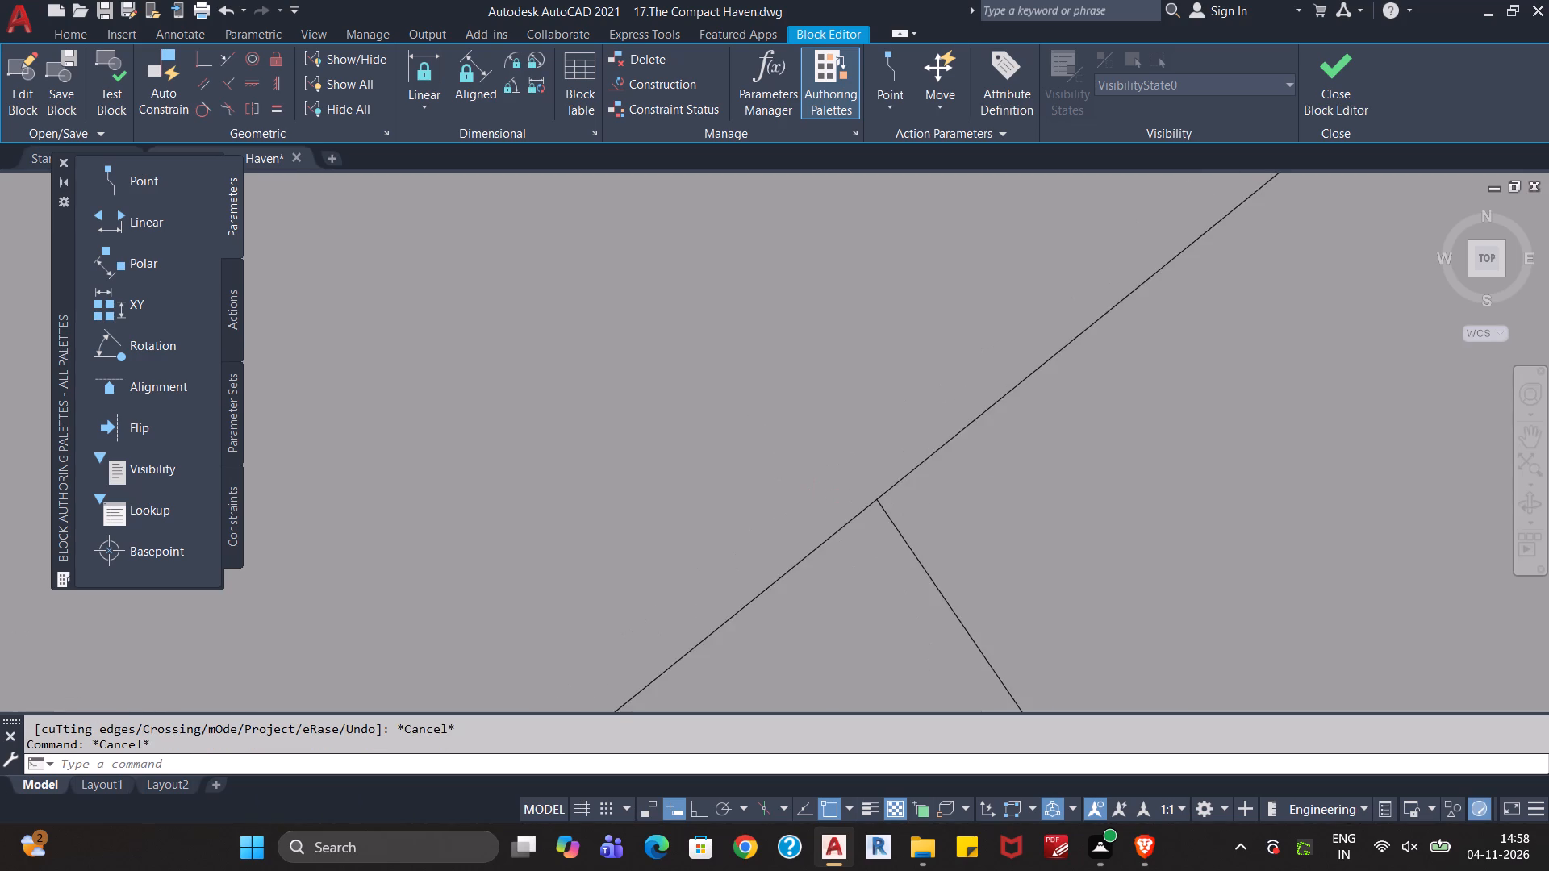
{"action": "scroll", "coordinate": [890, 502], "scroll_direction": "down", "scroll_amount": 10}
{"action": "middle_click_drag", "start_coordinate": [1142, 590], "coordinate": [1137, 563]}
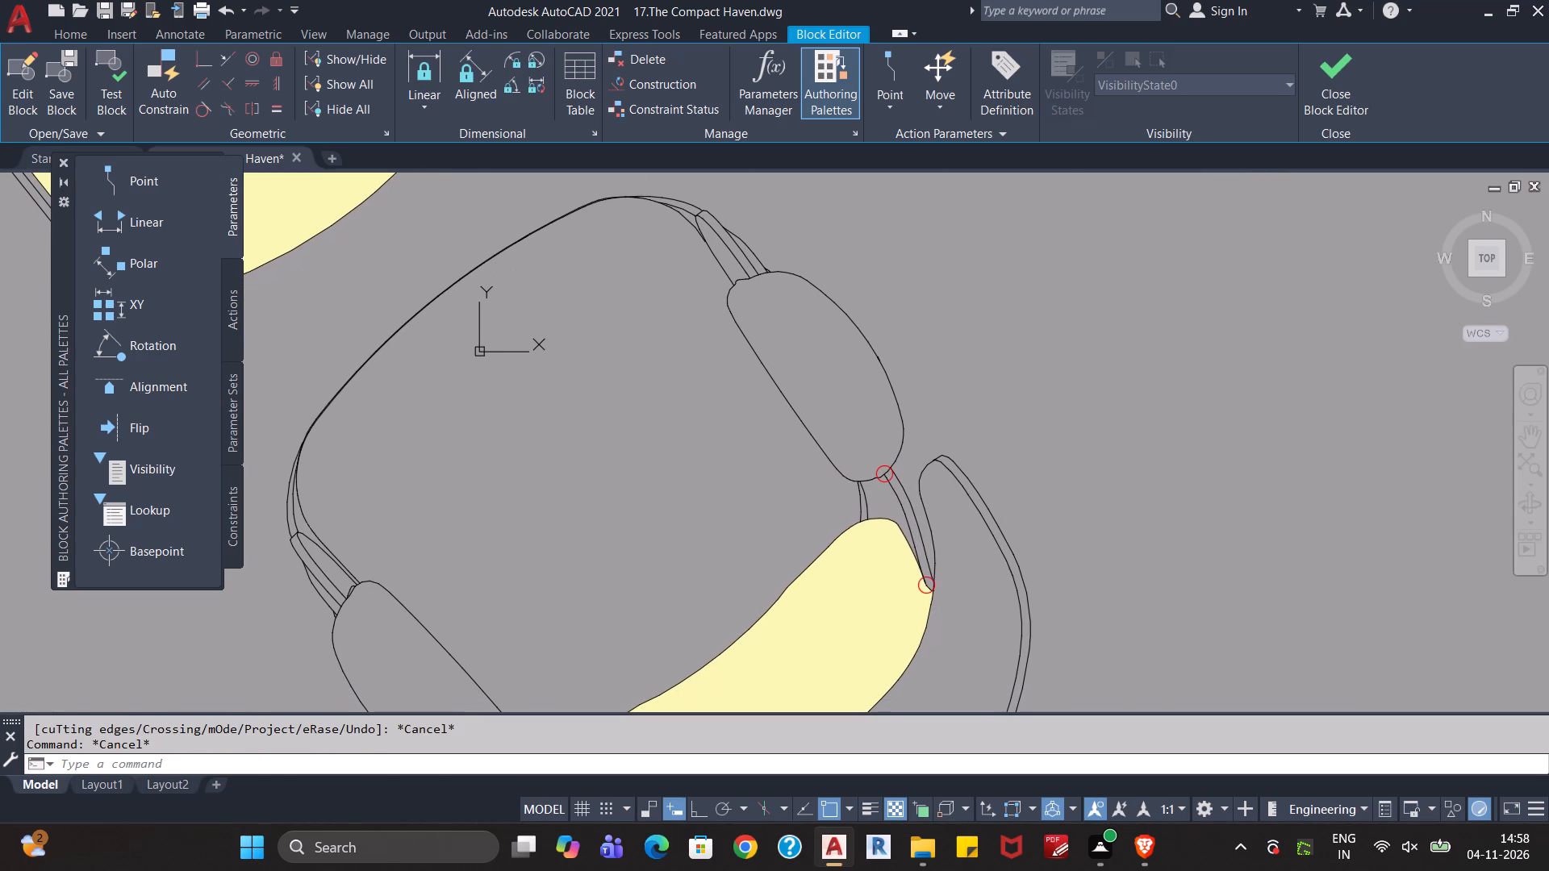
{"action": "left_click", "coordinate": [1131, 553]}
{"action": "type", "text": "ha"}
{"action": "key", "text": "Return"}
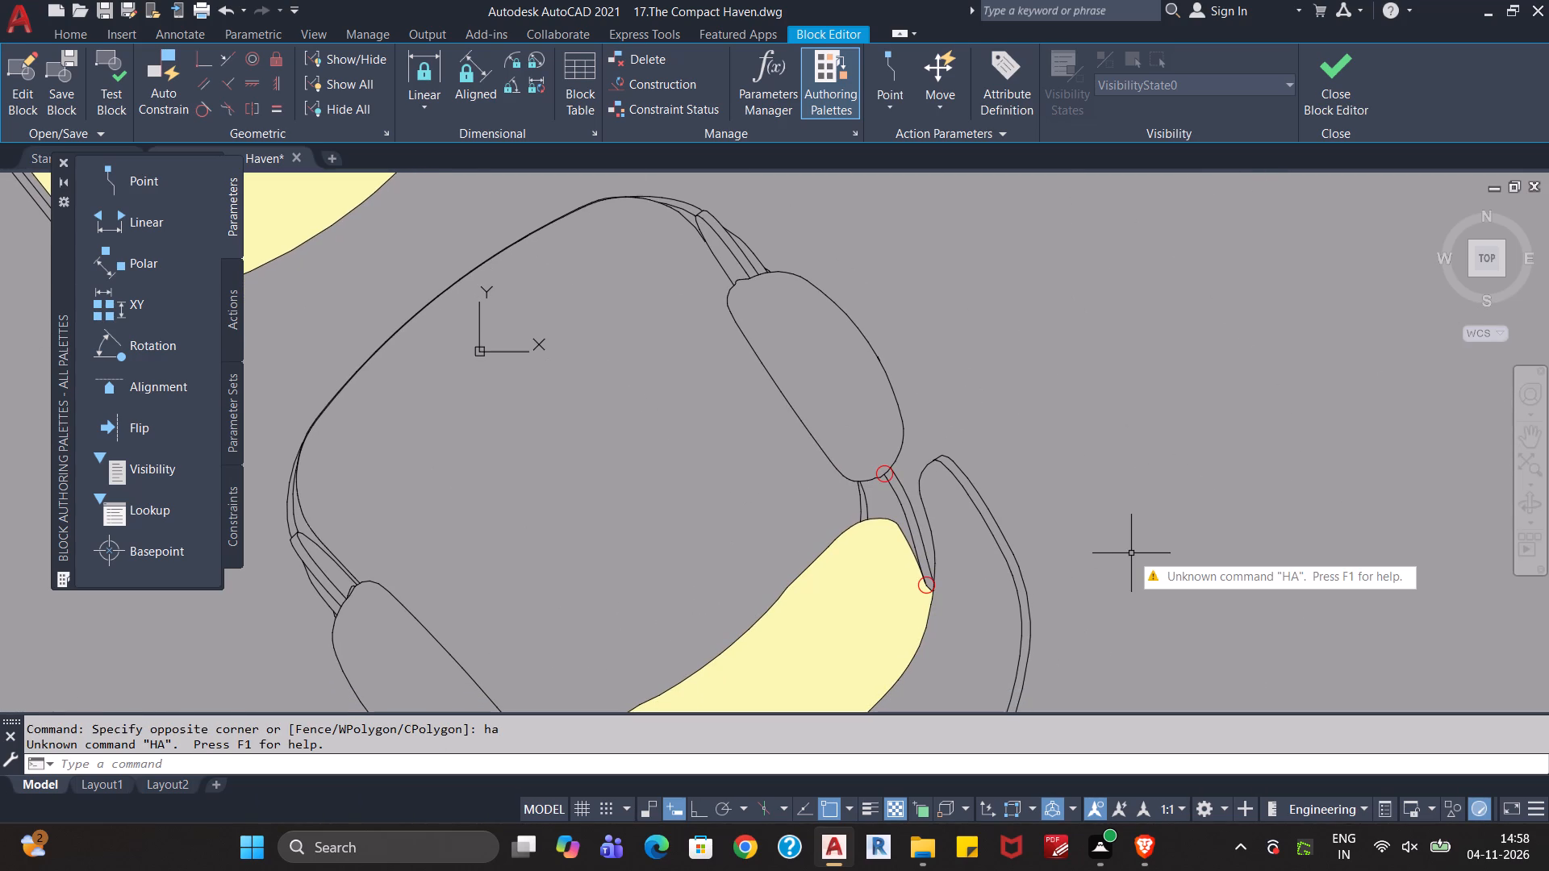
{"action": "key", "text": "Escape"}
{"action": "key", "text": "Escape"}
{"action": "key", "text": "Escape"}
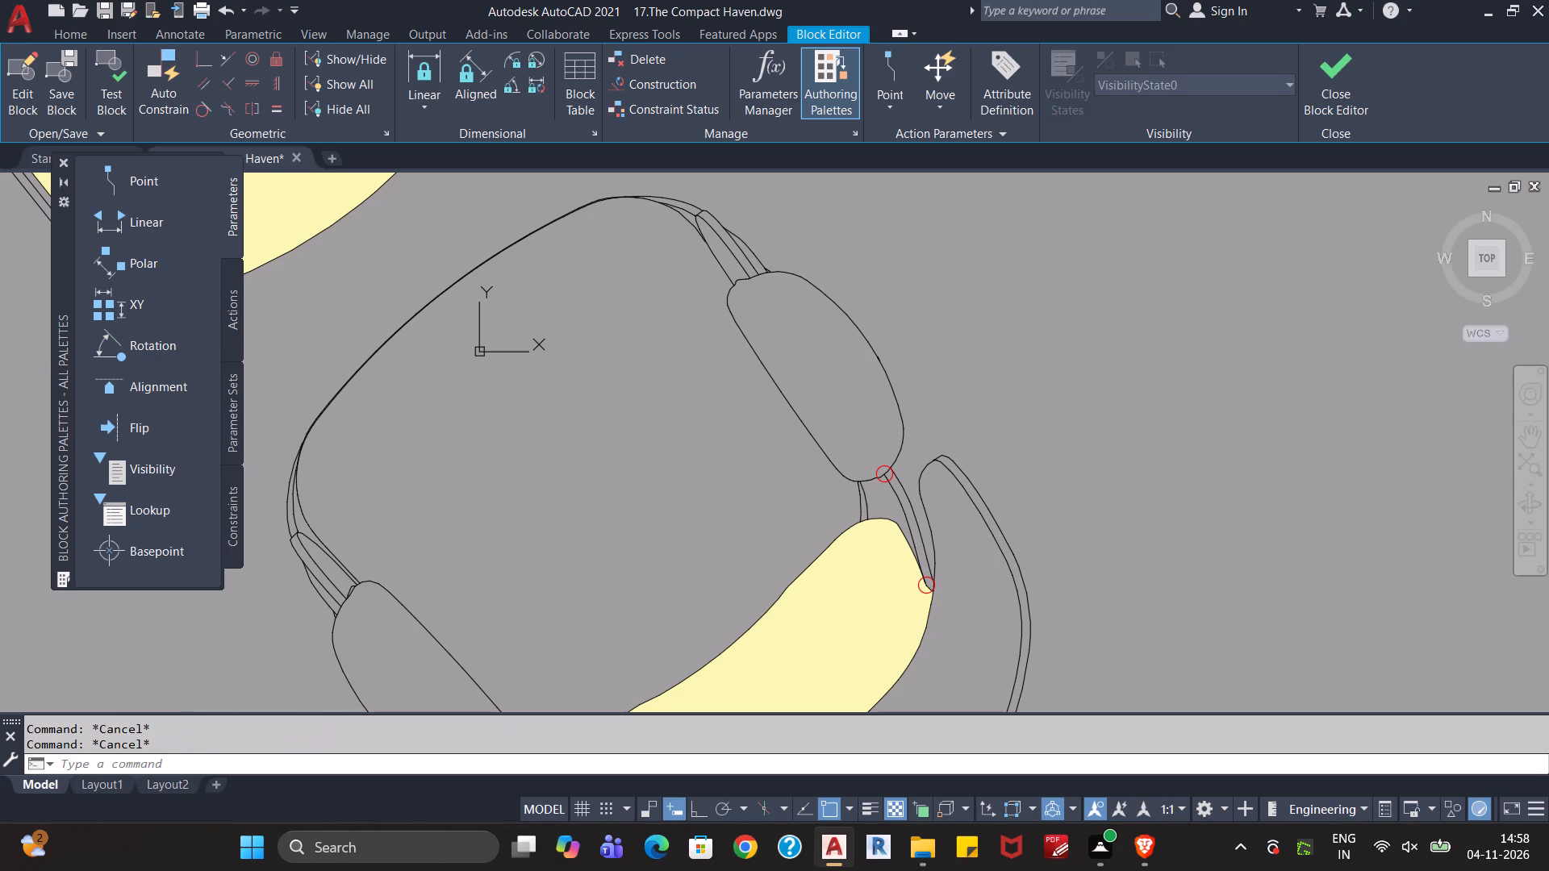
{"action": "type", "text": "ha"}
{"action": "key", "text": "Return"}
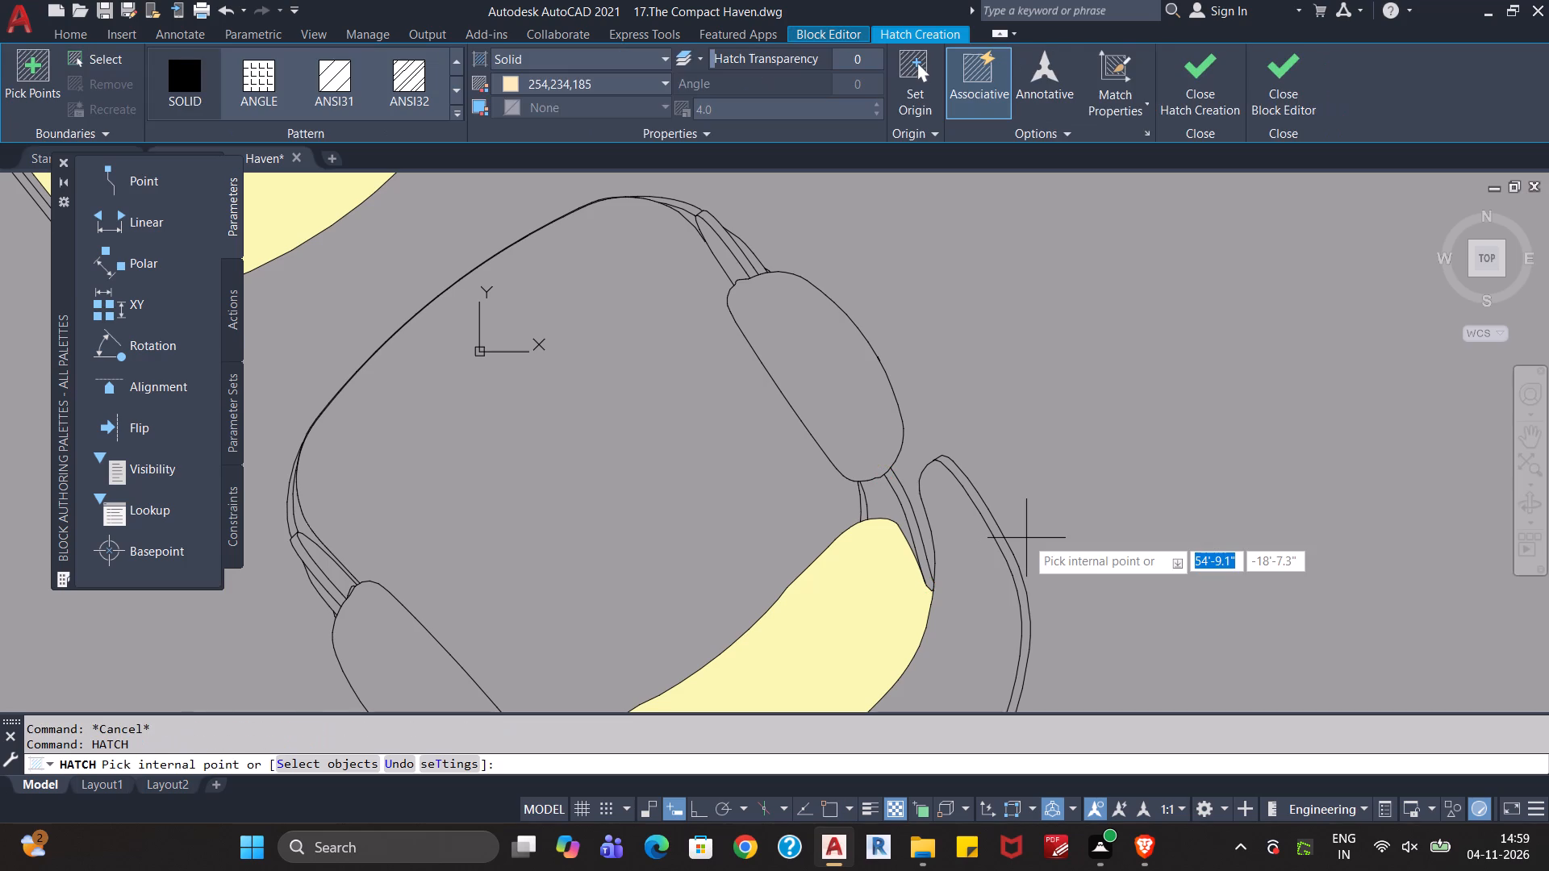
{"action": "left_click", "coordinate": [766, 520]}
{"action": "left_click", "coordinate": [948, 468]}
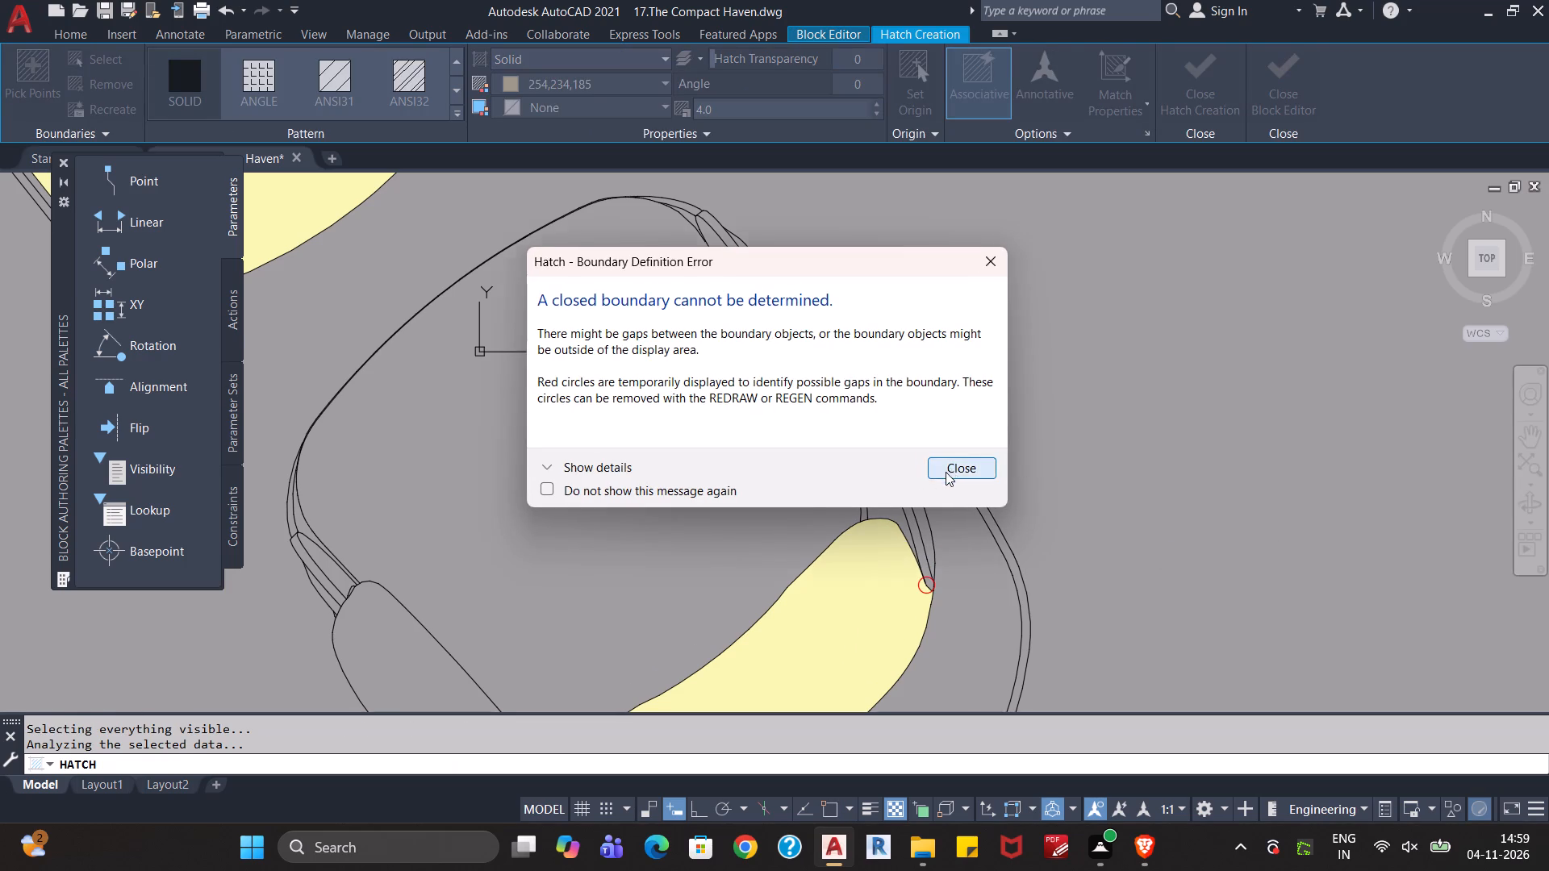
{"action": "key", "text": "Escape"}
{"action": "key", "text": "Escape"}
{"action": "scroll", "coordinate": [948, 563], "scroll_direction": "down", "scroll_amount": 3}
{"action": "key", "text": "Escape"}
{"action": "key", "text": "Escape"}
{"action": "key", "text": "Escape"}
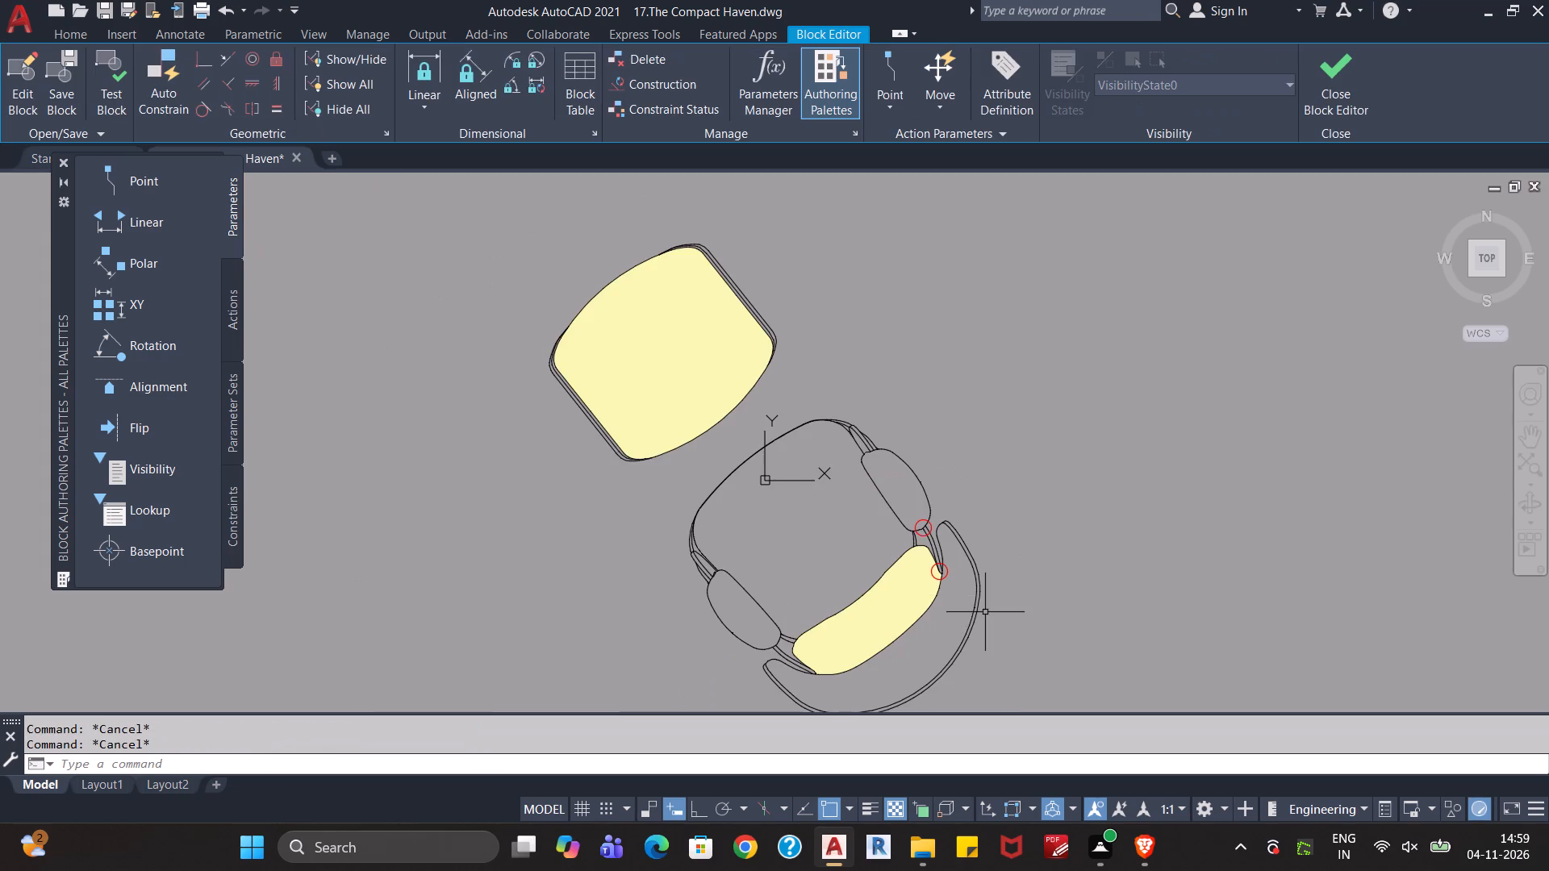
Redraw the view of the whole chair block to clear the red gap markers.
{"action": "scroll", "coordinate": [982, 610], "scroll_direction": "down", "scroll_amount": 3}
{"action": "scroll", "coordinate": [979, 617], "scroll_direction": "up", "scroll_amount": 4}
{"action": "type", "text": "red"}
{"action": "key", "text": "Return"}
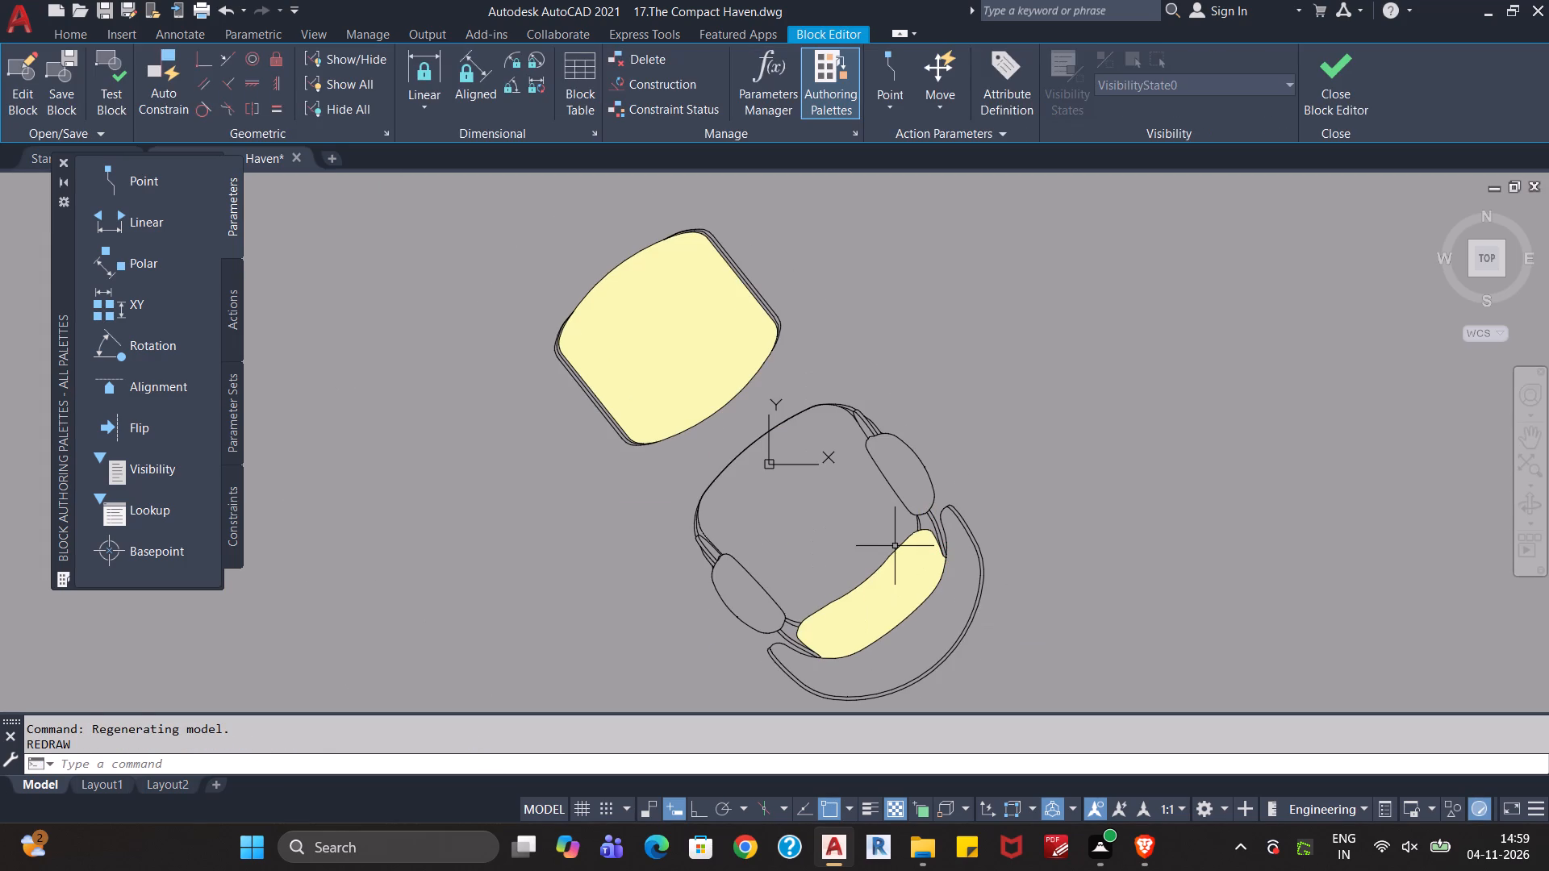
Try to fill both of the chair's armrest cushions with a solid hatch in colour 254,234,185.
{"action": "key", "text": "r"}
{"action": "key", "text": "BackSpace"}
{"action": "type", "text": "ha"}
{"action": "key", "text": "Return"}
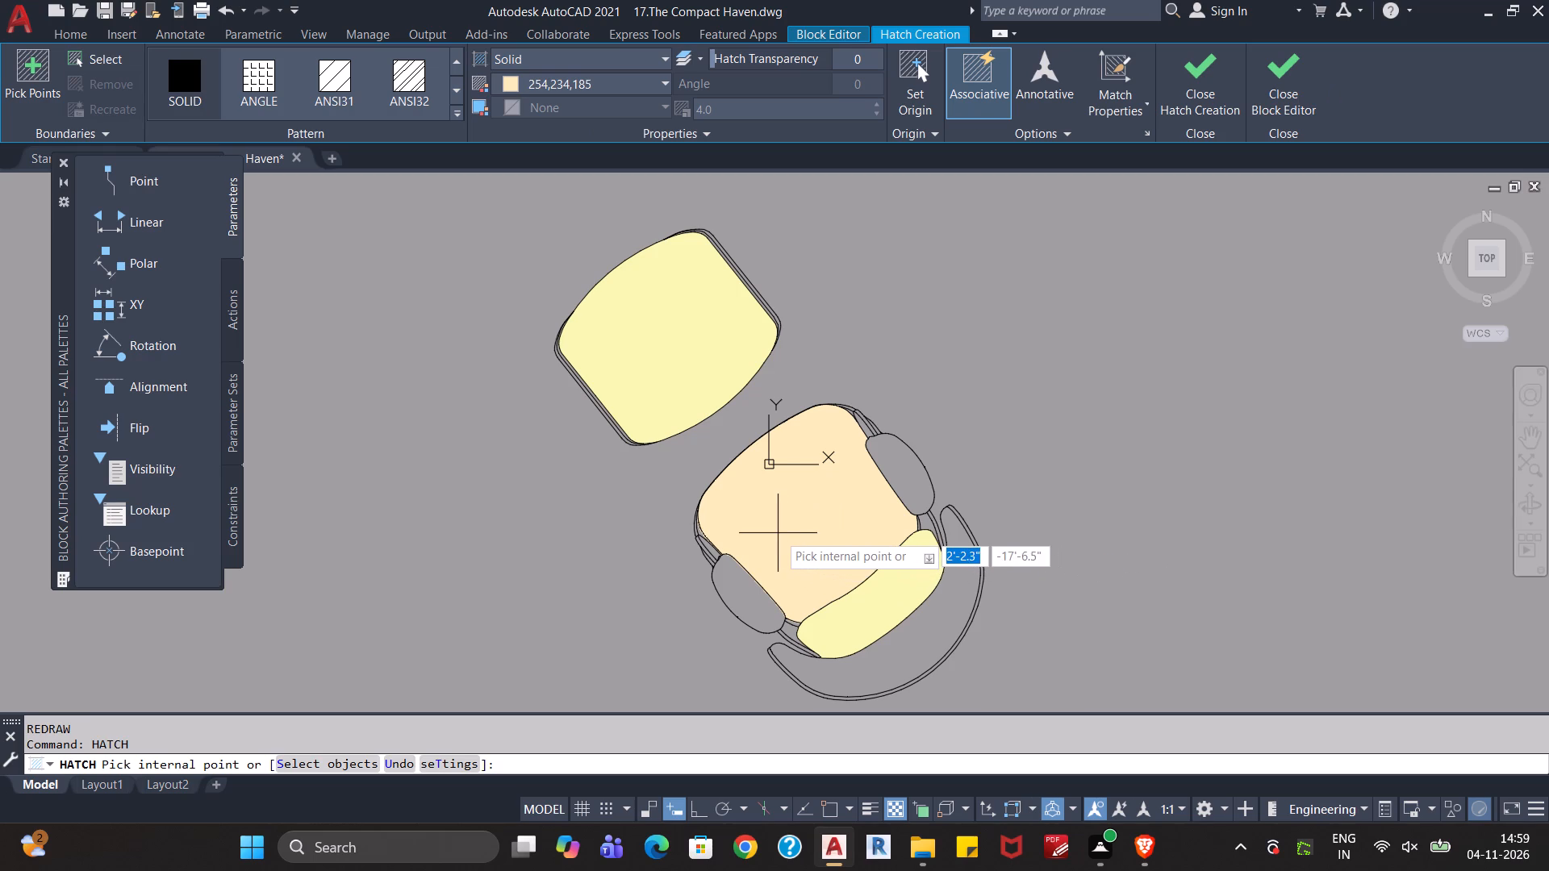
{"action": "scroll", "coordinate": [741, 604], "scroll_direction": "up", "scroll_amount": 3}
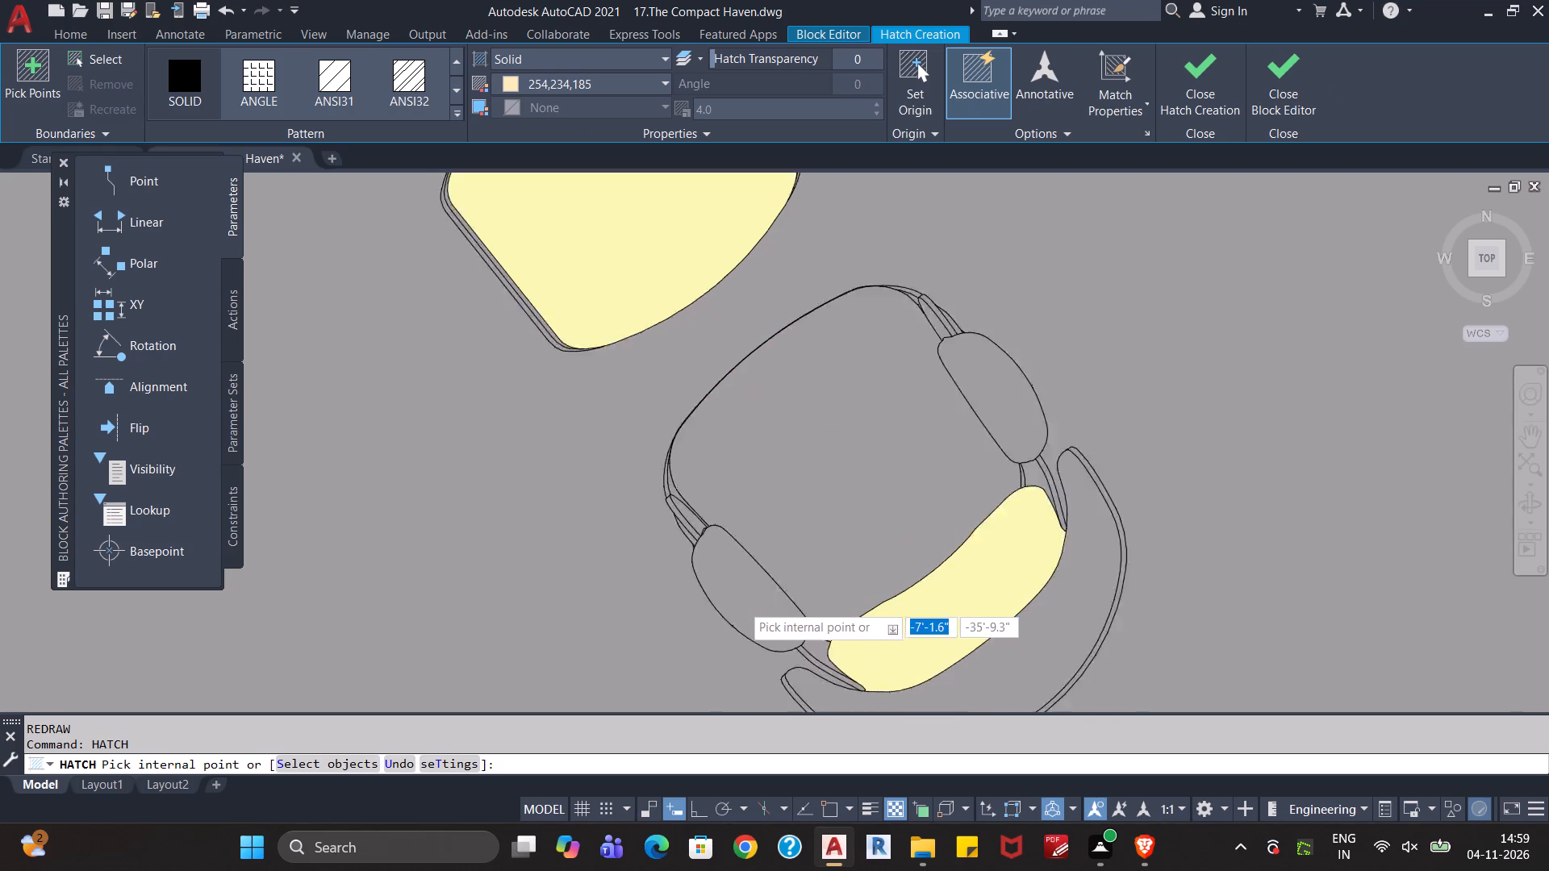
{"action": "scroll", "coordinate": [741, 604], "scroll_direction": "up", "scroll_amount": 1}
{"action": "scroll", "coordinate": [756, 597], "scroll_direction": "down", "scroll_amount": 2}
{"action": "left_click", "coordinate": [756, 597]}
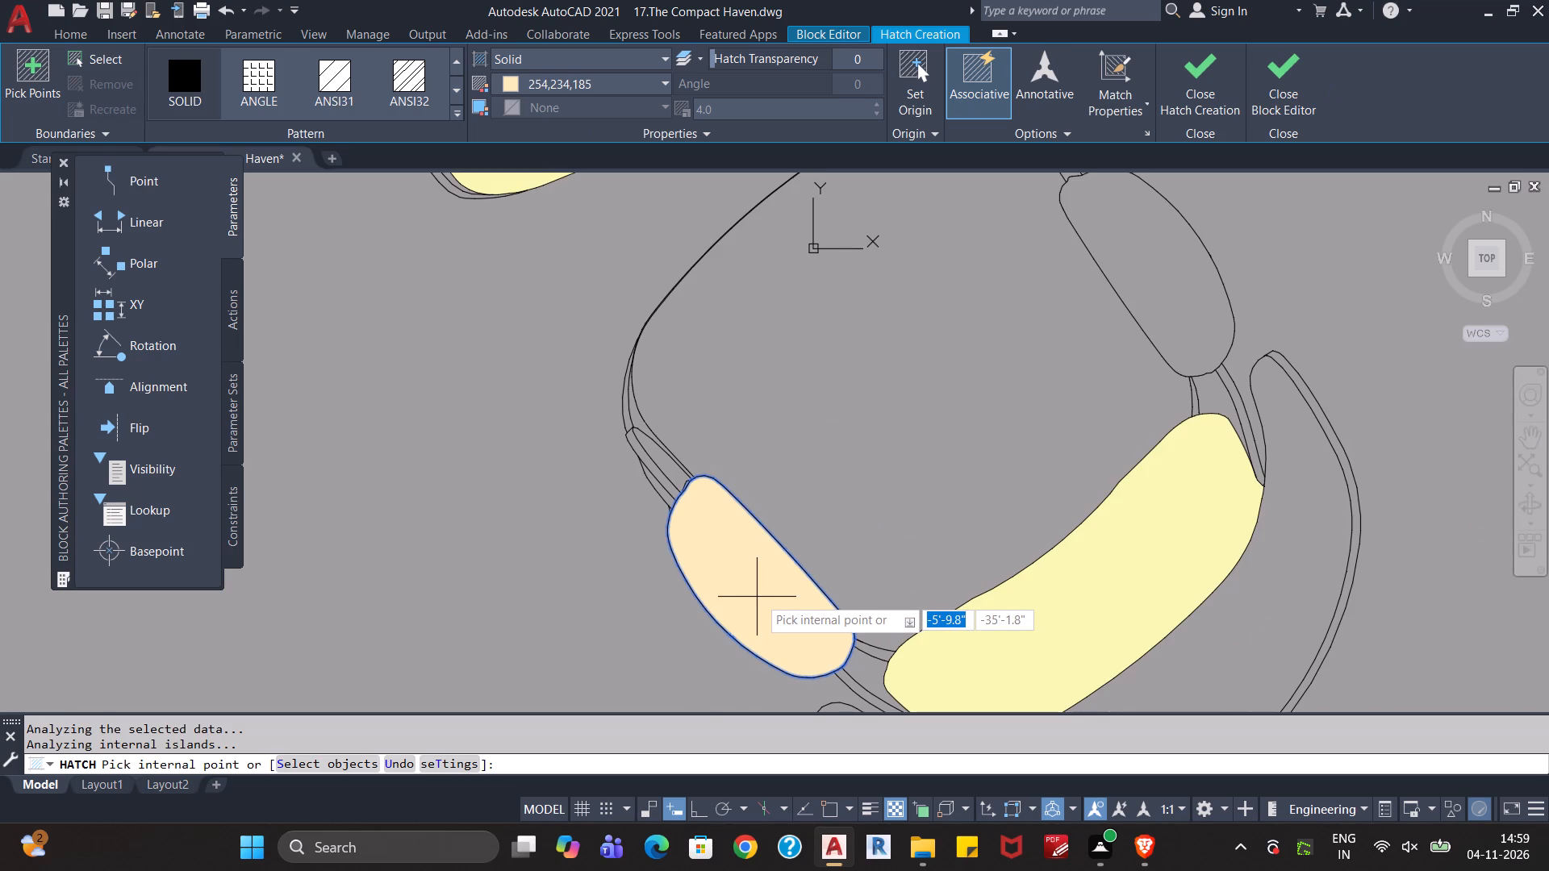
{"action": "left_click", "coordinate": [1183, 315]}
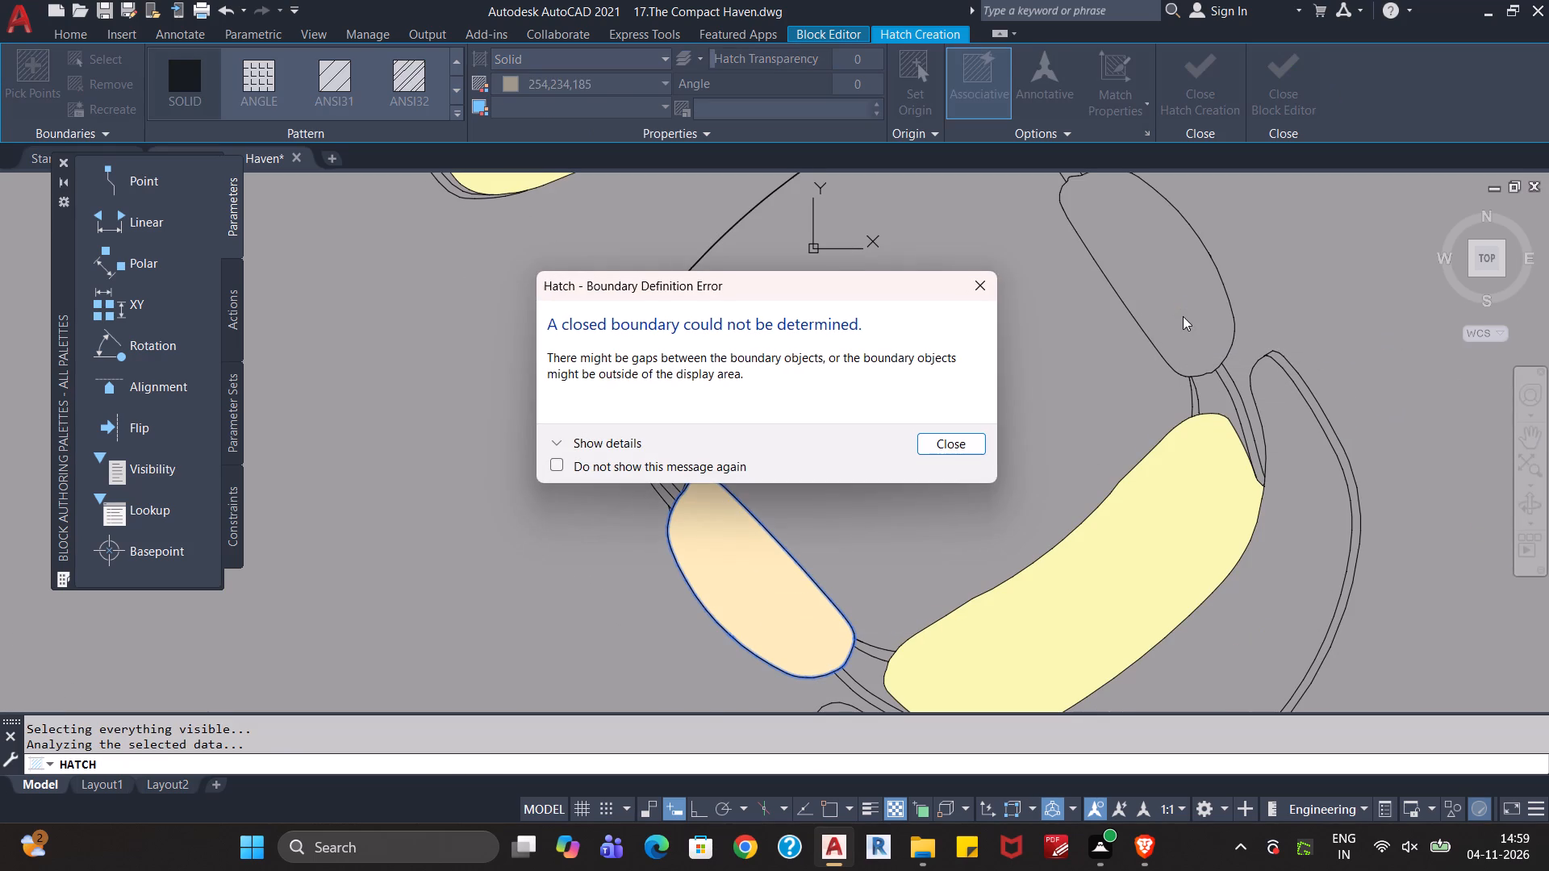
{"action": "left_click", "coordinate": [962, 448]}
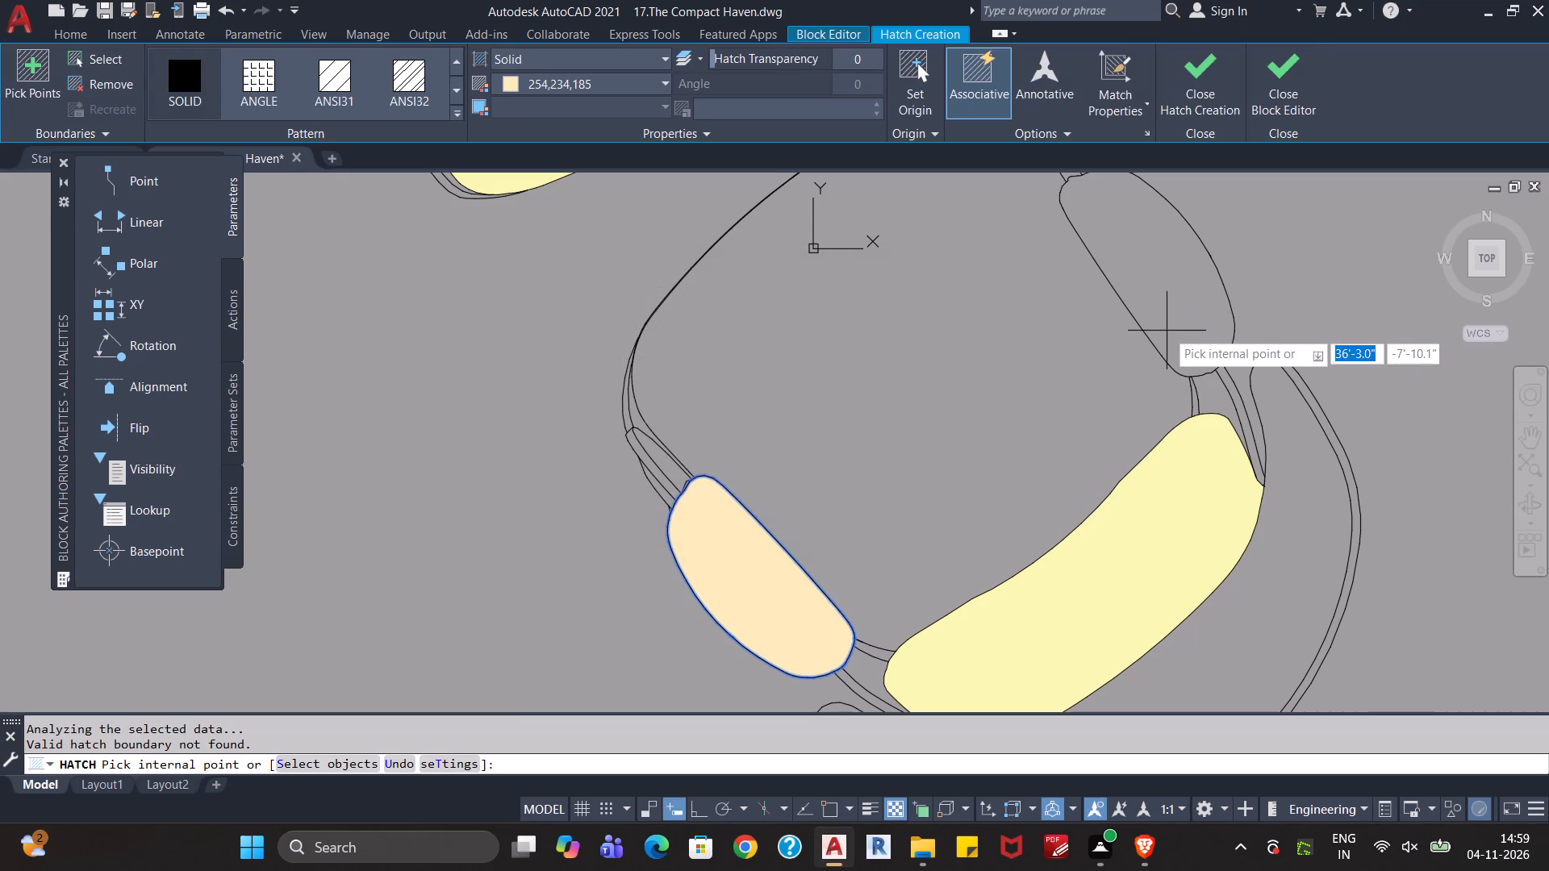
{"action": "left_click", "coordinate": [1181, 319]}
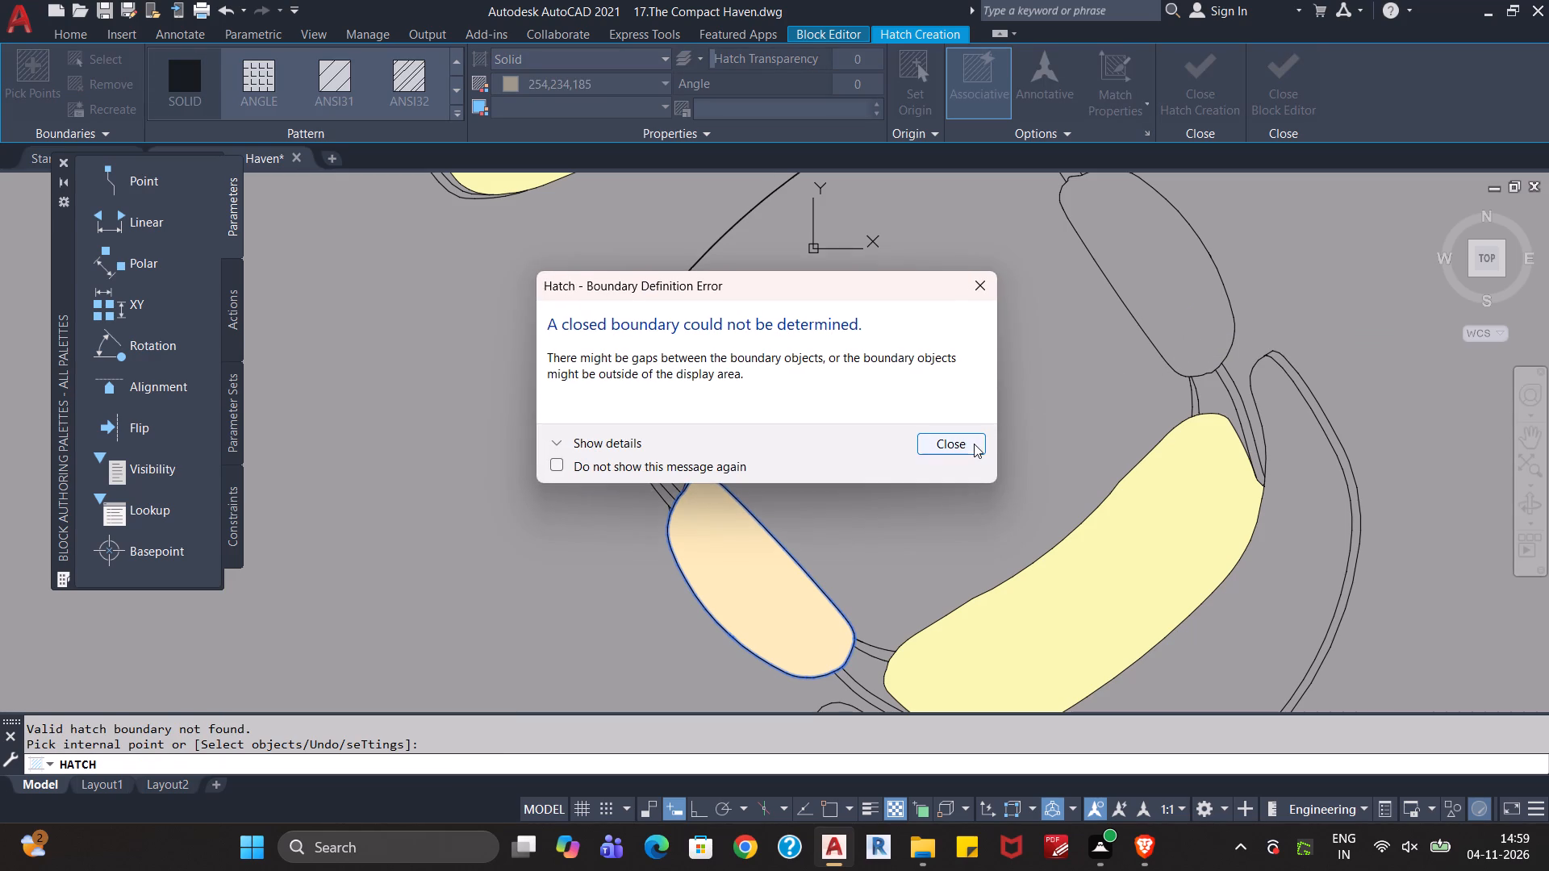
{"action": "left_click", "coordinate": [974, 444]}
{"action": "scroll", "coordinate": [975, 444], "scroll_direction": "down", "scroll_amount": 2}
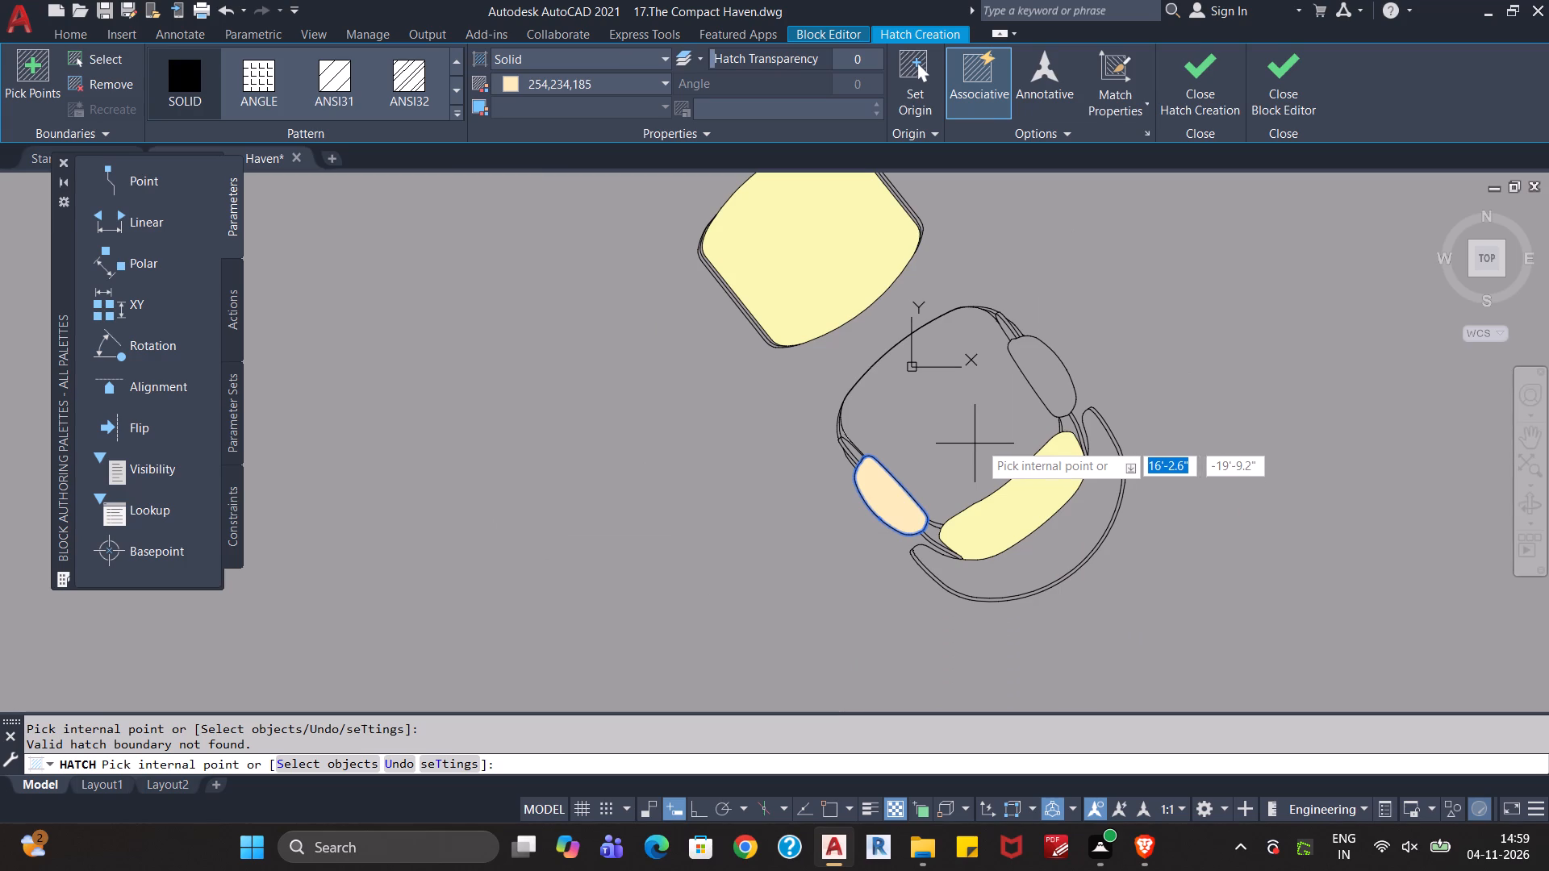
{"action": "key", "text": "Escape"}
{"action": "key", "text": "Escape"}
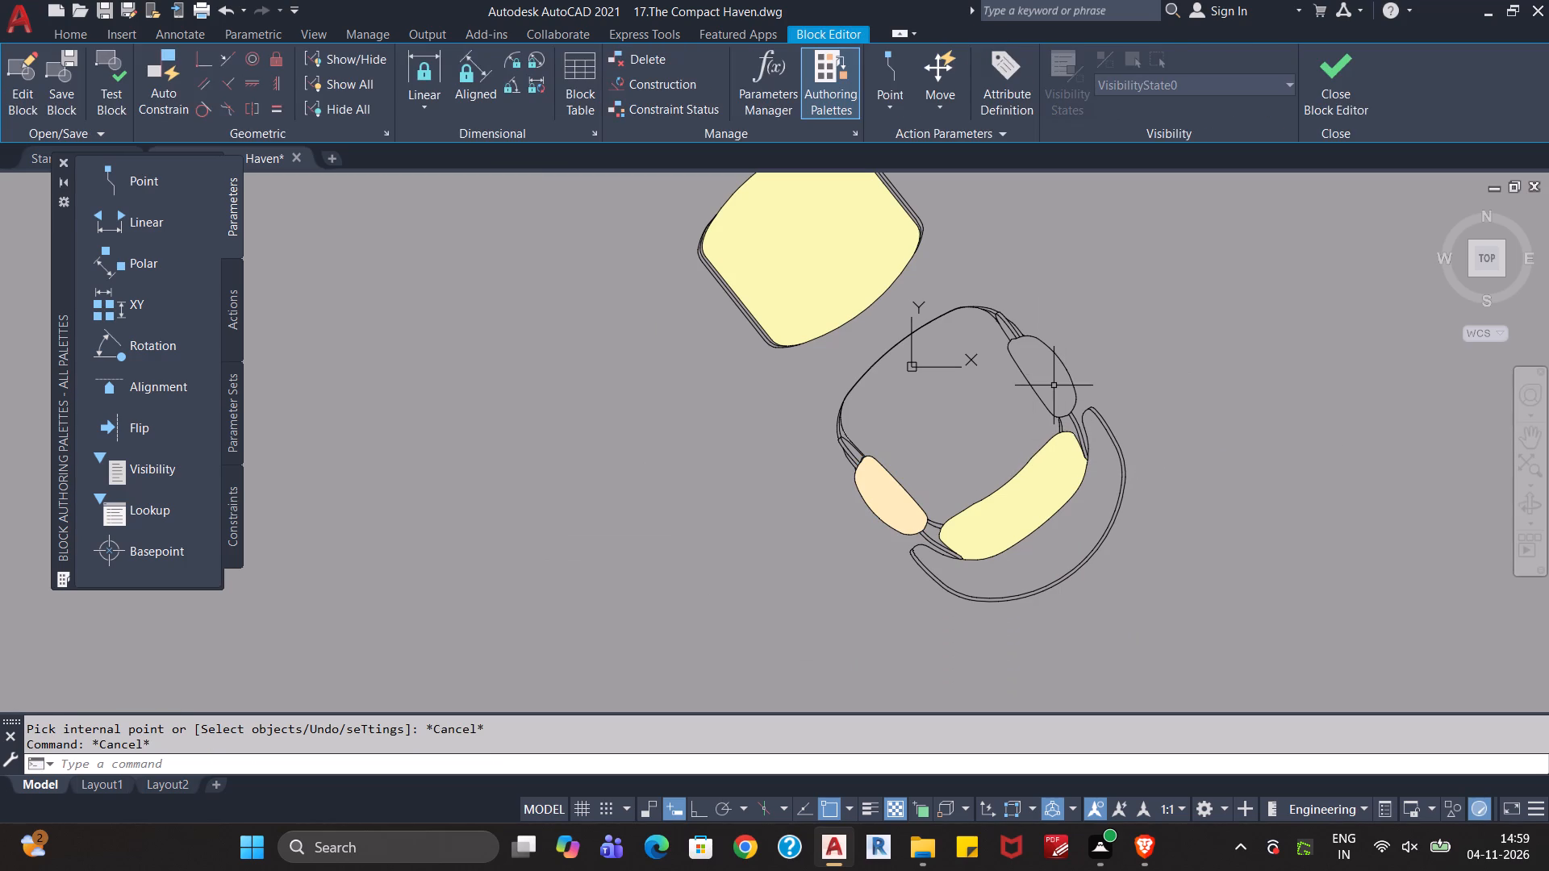
Fill both of the chair's armrest cushions with a solid hatch in the index colour White, shown as a black swatch.
{"action": "scroll", "coordinate": [1097, 475], "scroll_direction": "up", "scroll_amount": 3}
{"action": "scroll", "coordinate": [1102, 478], "scroll_direction": "down", "scroll_amount": 2}
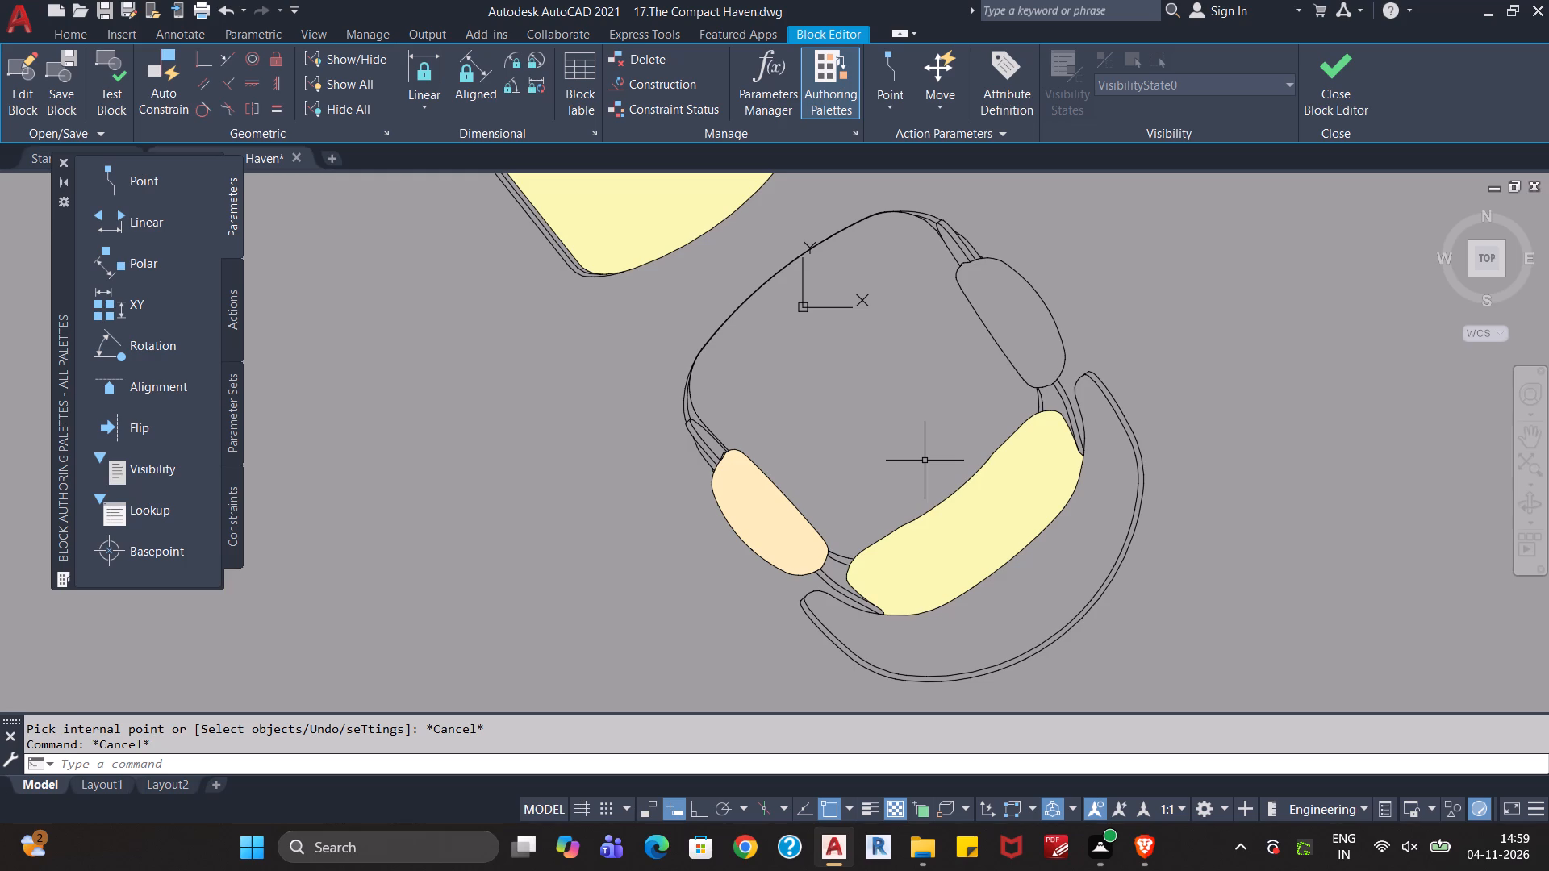
{"action": "type", "text": "ha"}
{"action": "key", "text": "Return"}
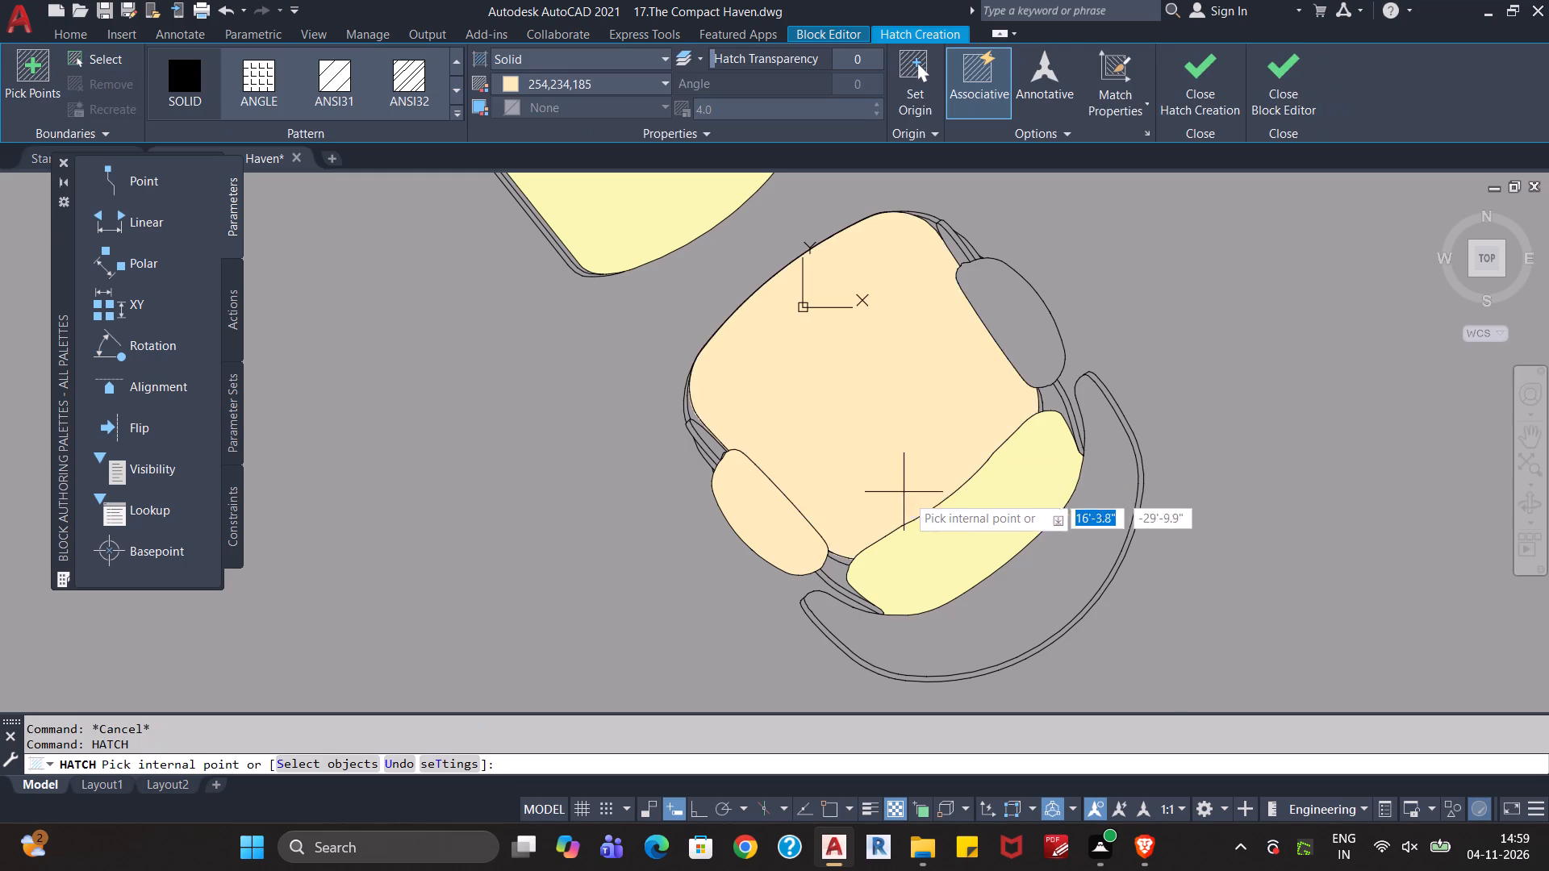
{"action": "left_click", "coordinate": [628, 91]}
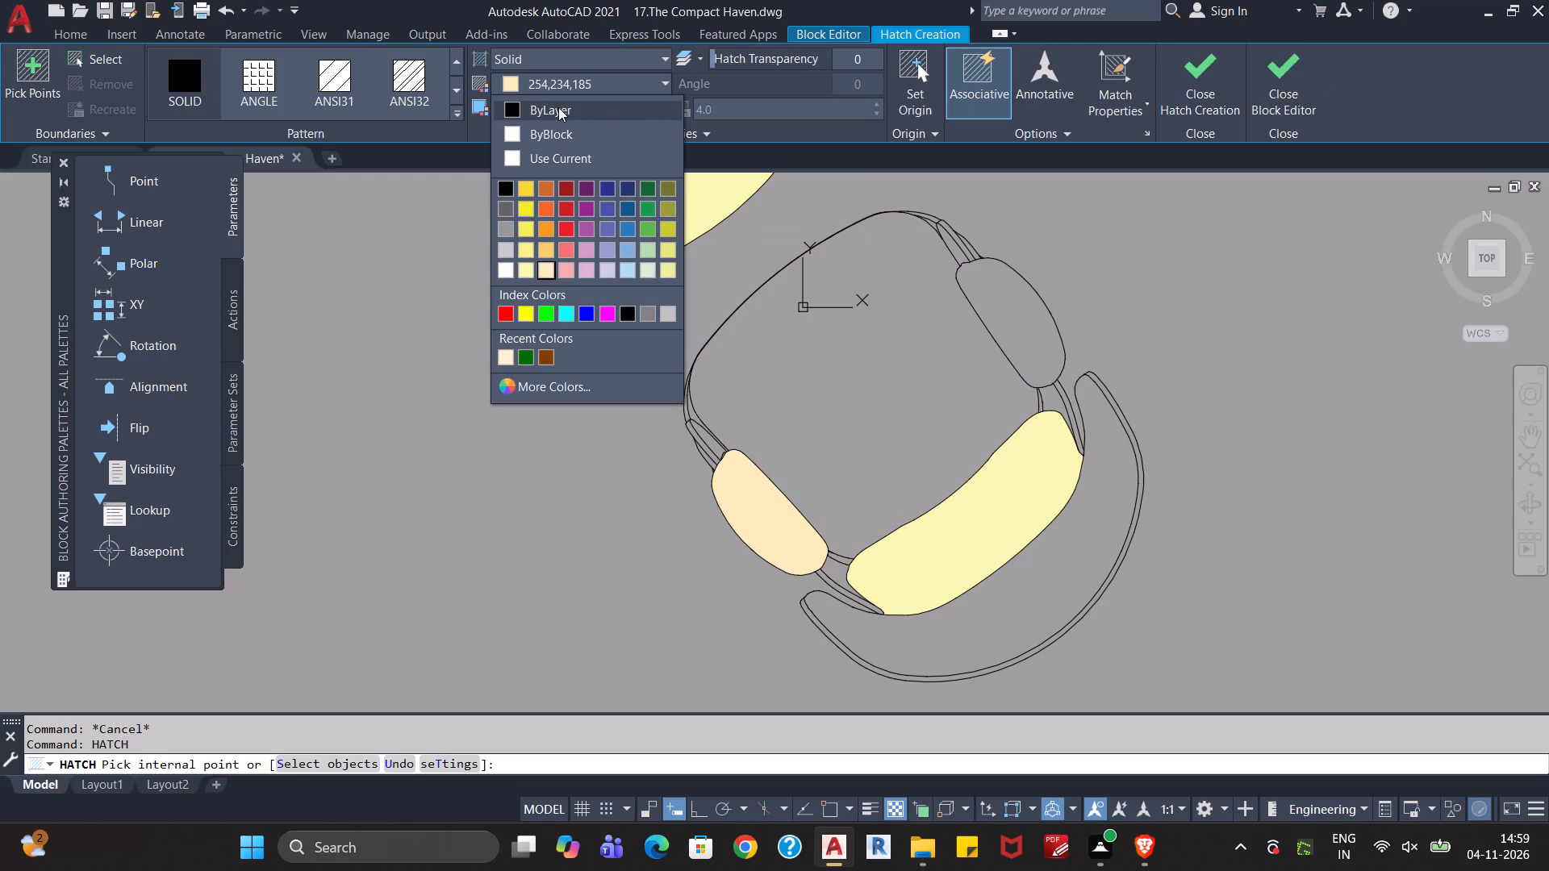
{"action": "left_click", "coordinate": [624, 313]}
{"action": "left_click", "coordinate": [741, 490]}
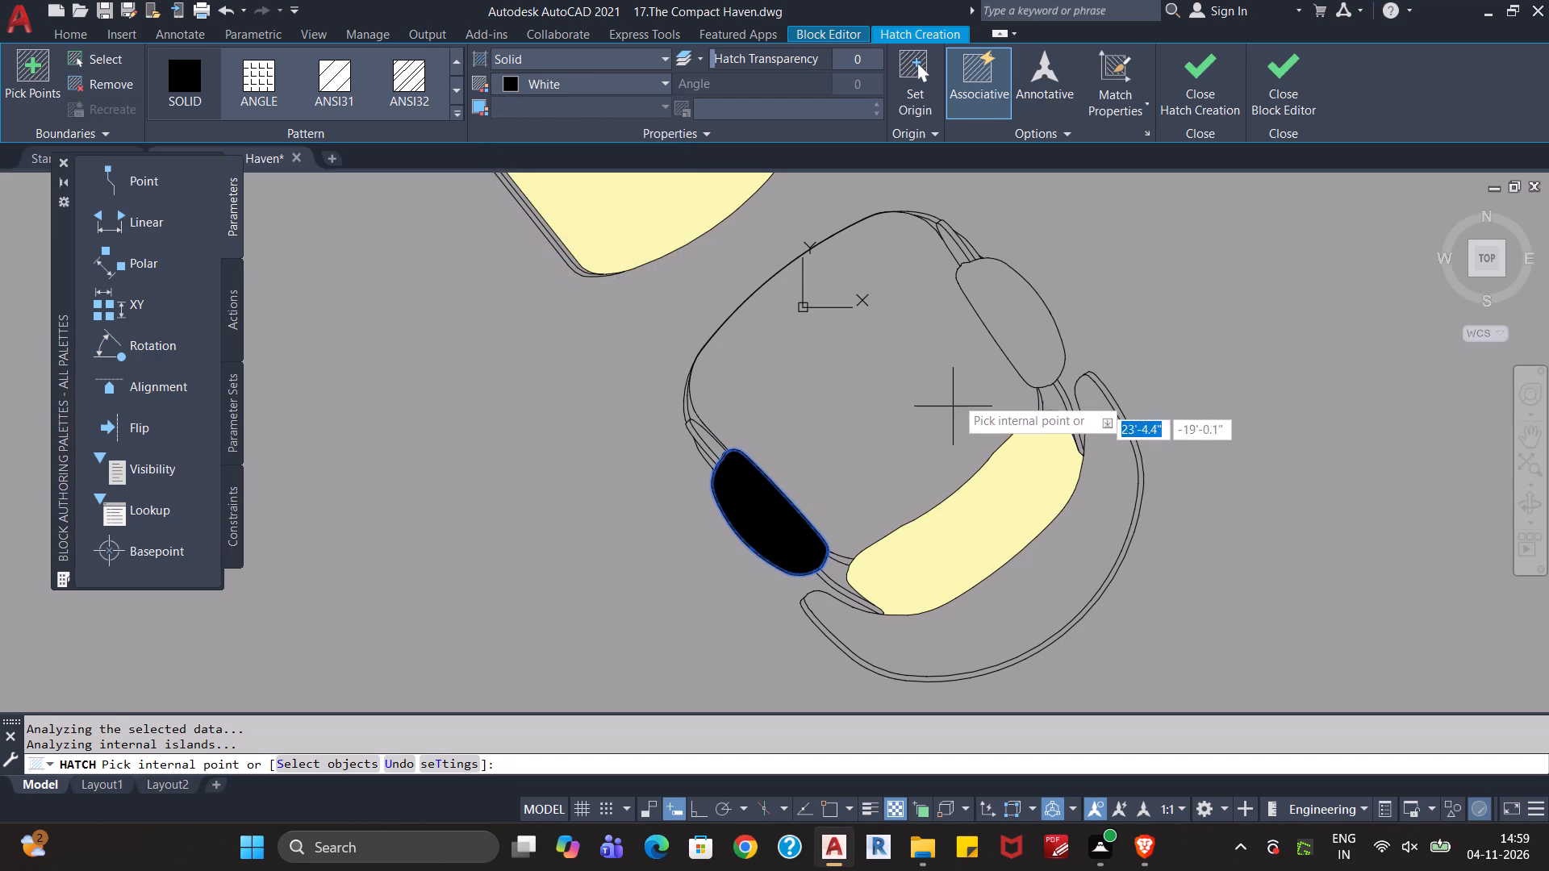
{"action": "left_click", "coordinate": [1008, 310]}
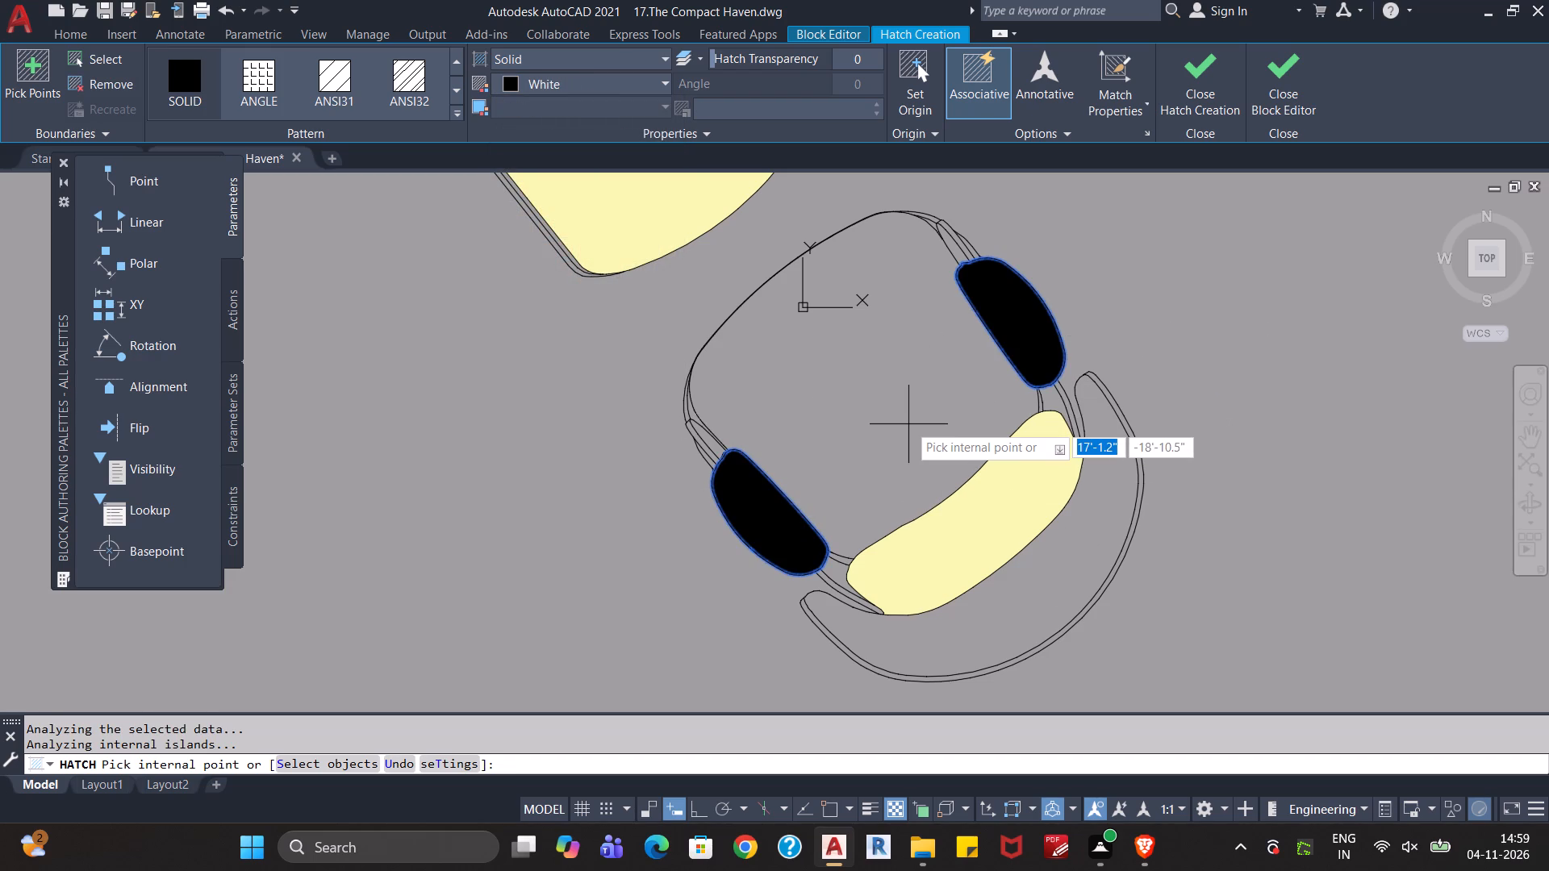
{"action": "key", "text": "Escape"}
{"action": "key", "text": "Escape"}
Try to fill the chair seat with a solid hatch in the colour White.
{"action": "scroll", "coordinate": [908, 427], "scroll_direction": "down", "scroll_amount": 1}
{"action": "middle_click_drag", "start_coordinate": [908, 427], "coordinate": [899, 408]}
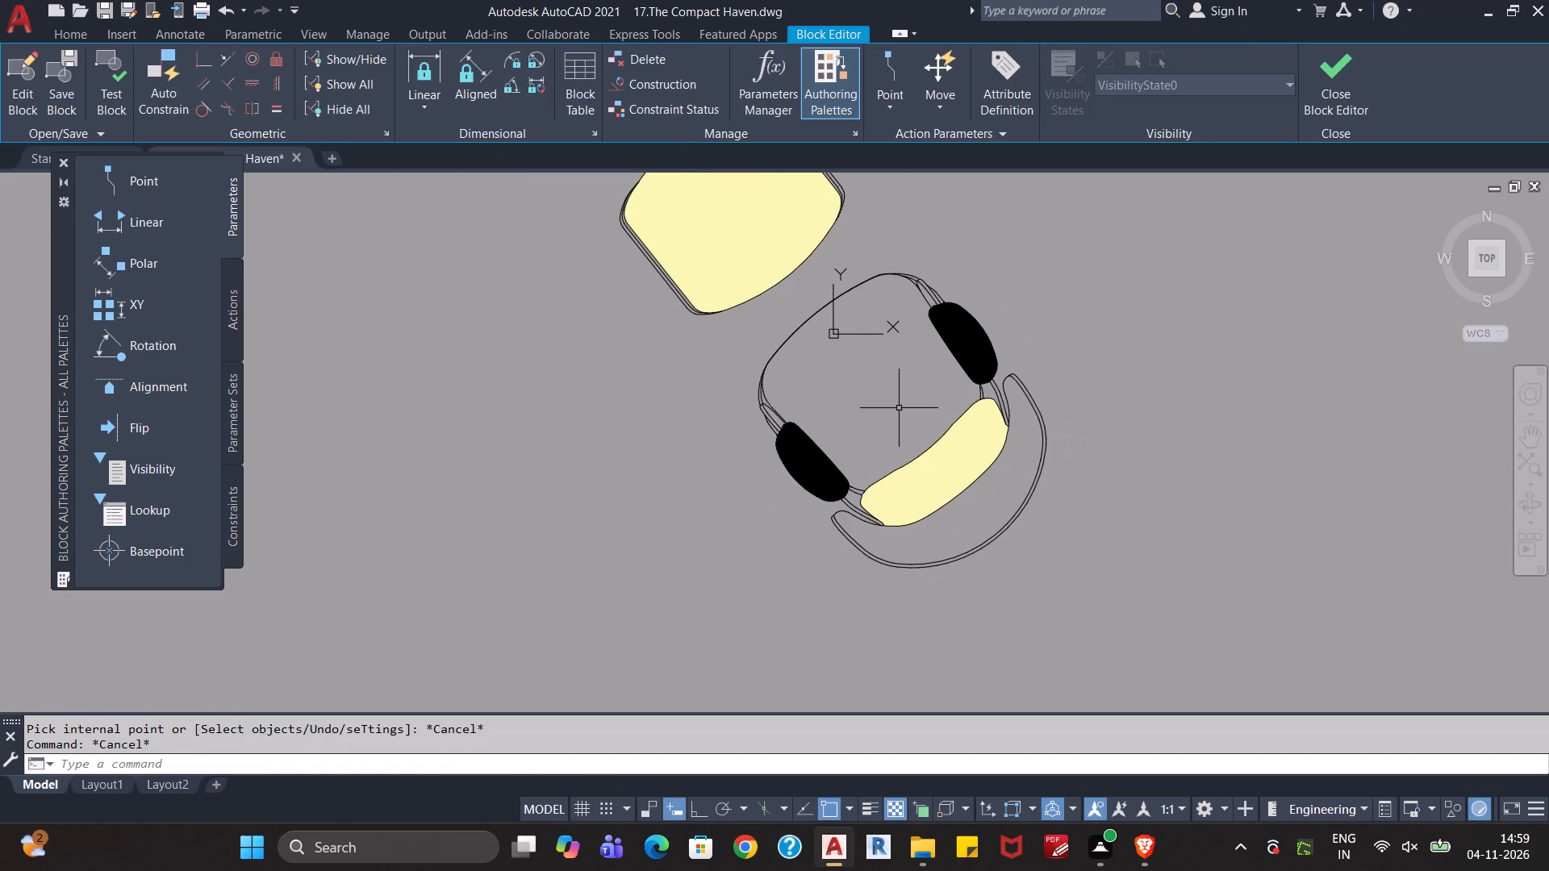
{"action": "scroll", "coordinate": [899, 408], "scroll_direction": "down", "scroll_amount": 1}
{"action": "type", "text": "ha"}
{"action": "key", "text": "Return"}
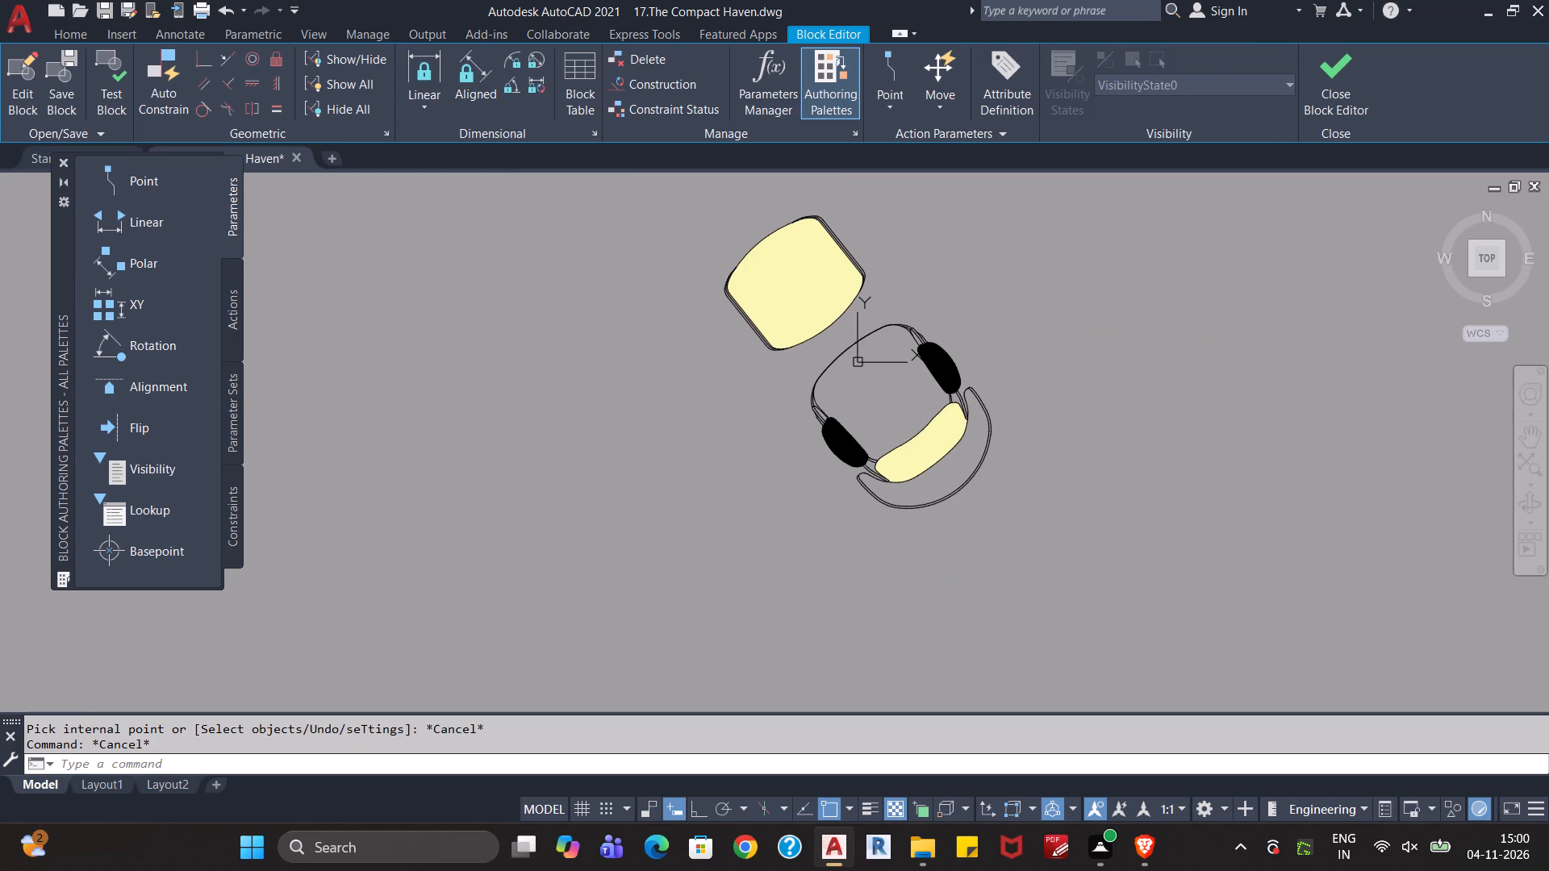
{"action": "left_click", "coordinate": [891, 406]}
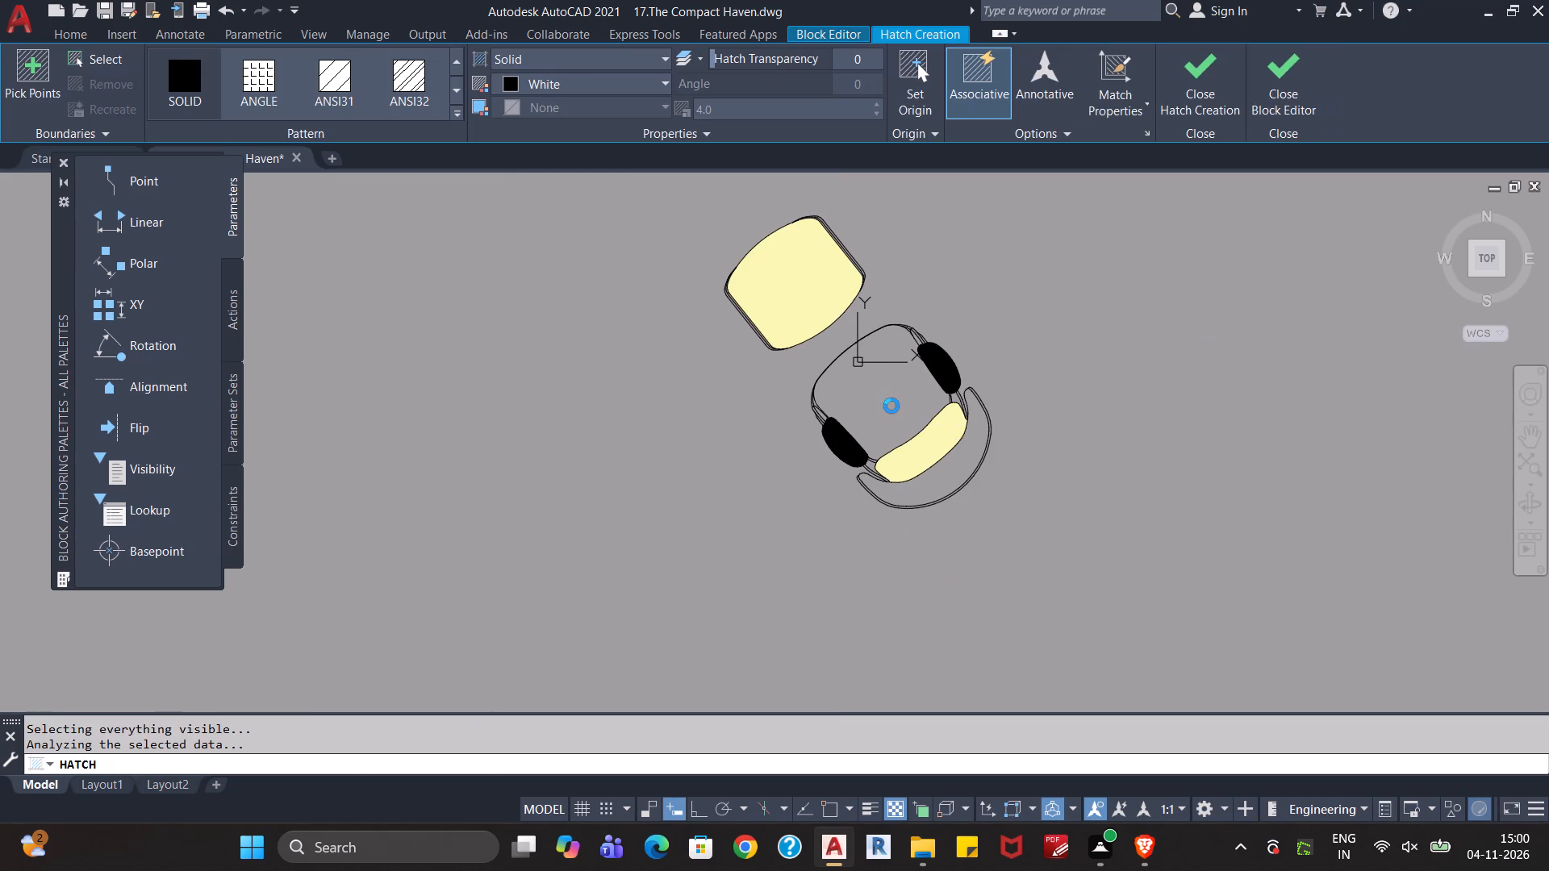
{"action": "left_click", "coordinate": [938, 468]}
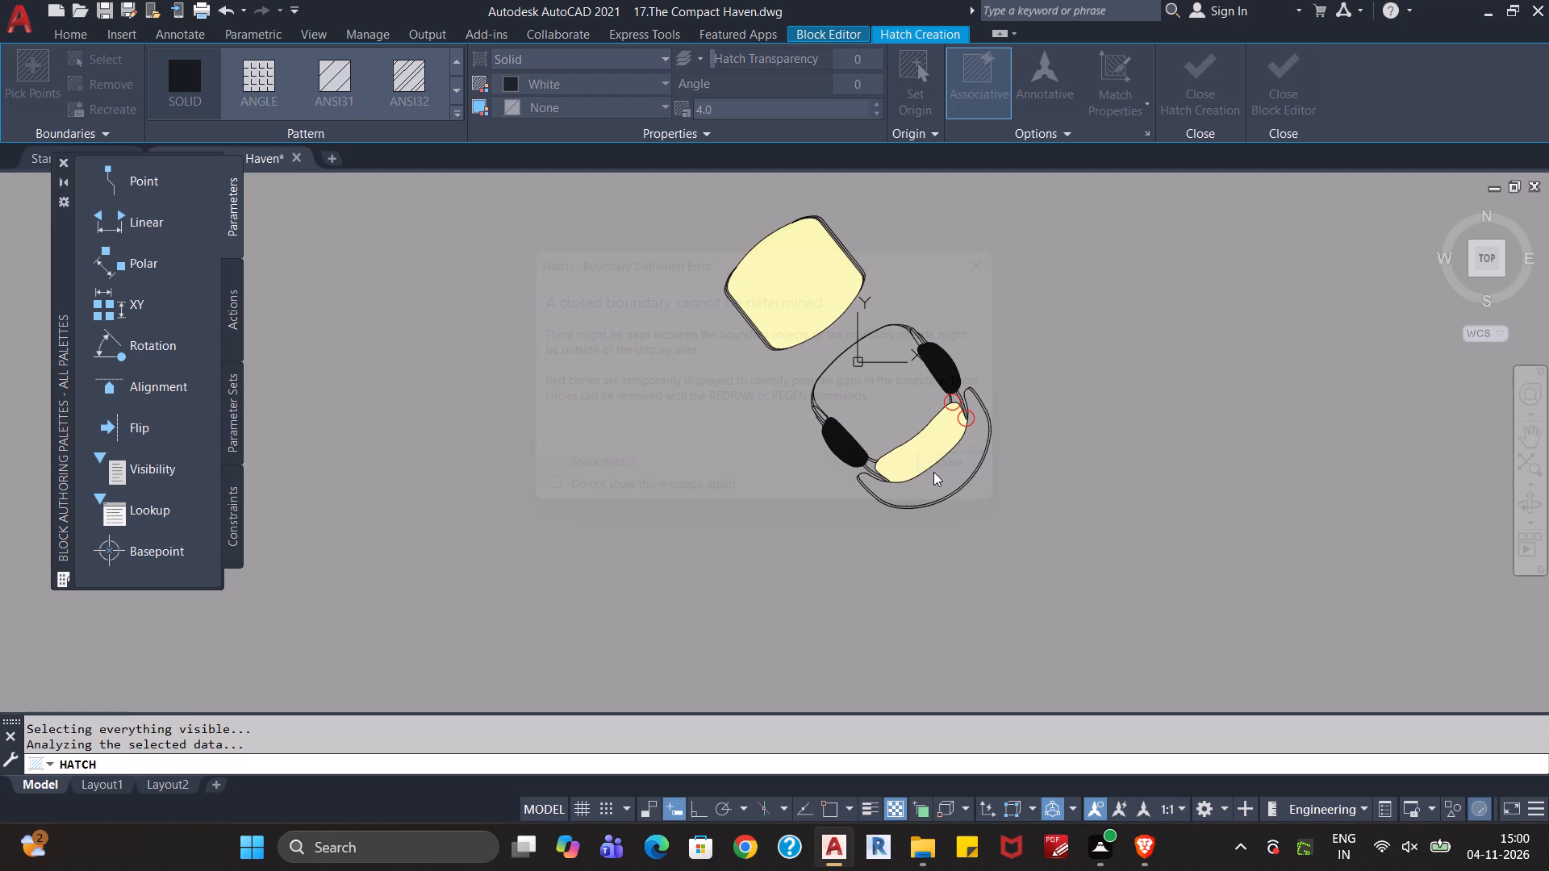
Fill the long curved rail behind the backrest cushion with the solid White hatch.
{"action": "scroll", "coordinate": [967, 432], "scroll_direction": "up", "scroll_amount": 2}
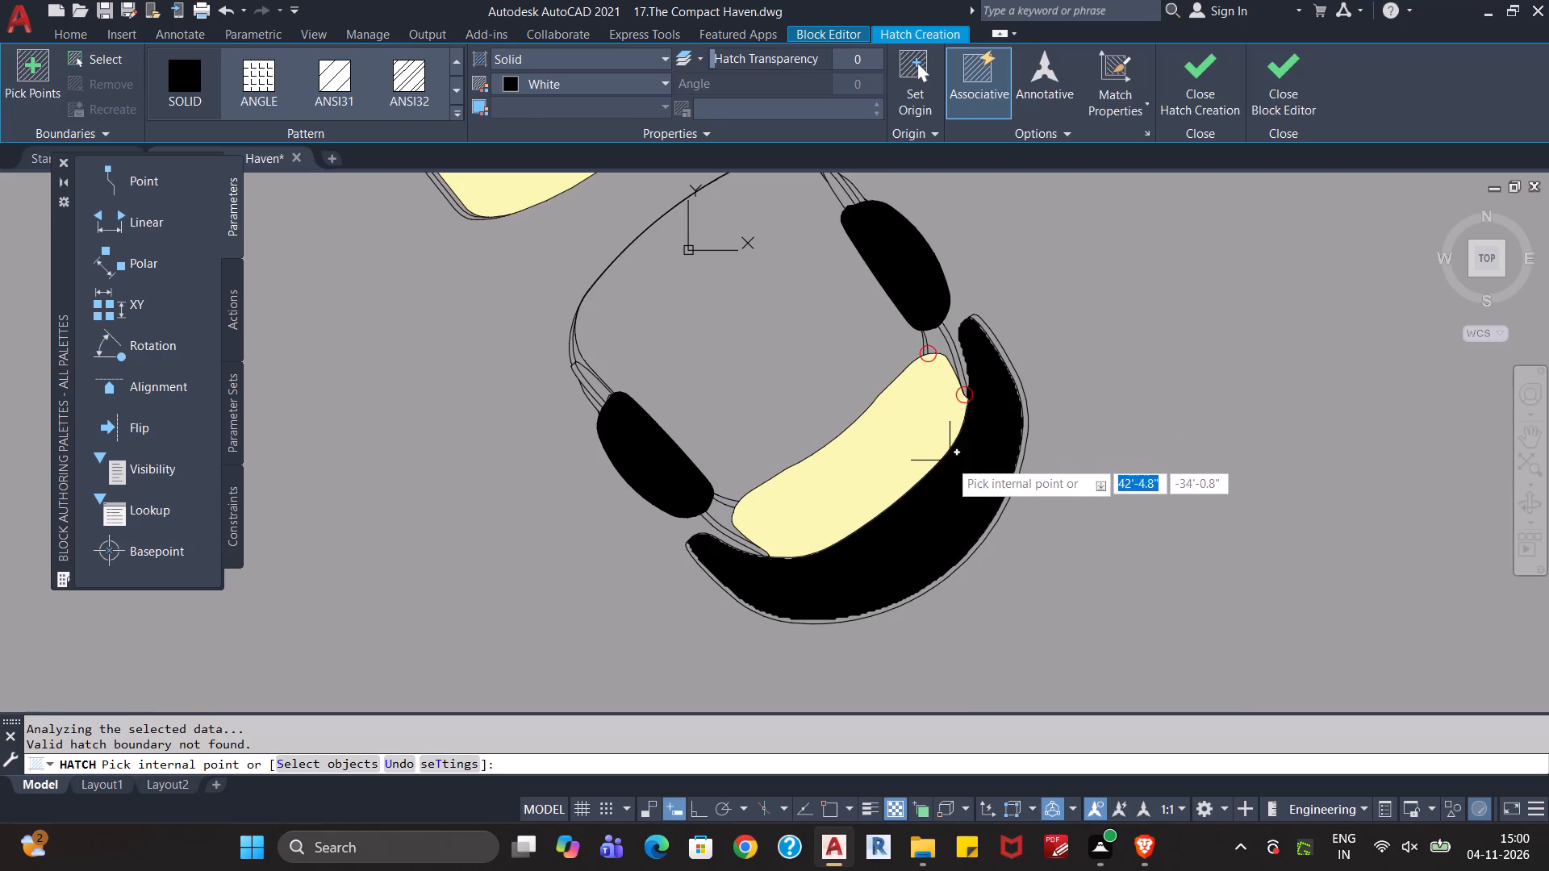
{"action": "left_click", "coordinate": [1026, 431]}
{"action": "scroll", "coordinate": [959, 566], "scroll_direction": "down", "scroll_amount": 2}
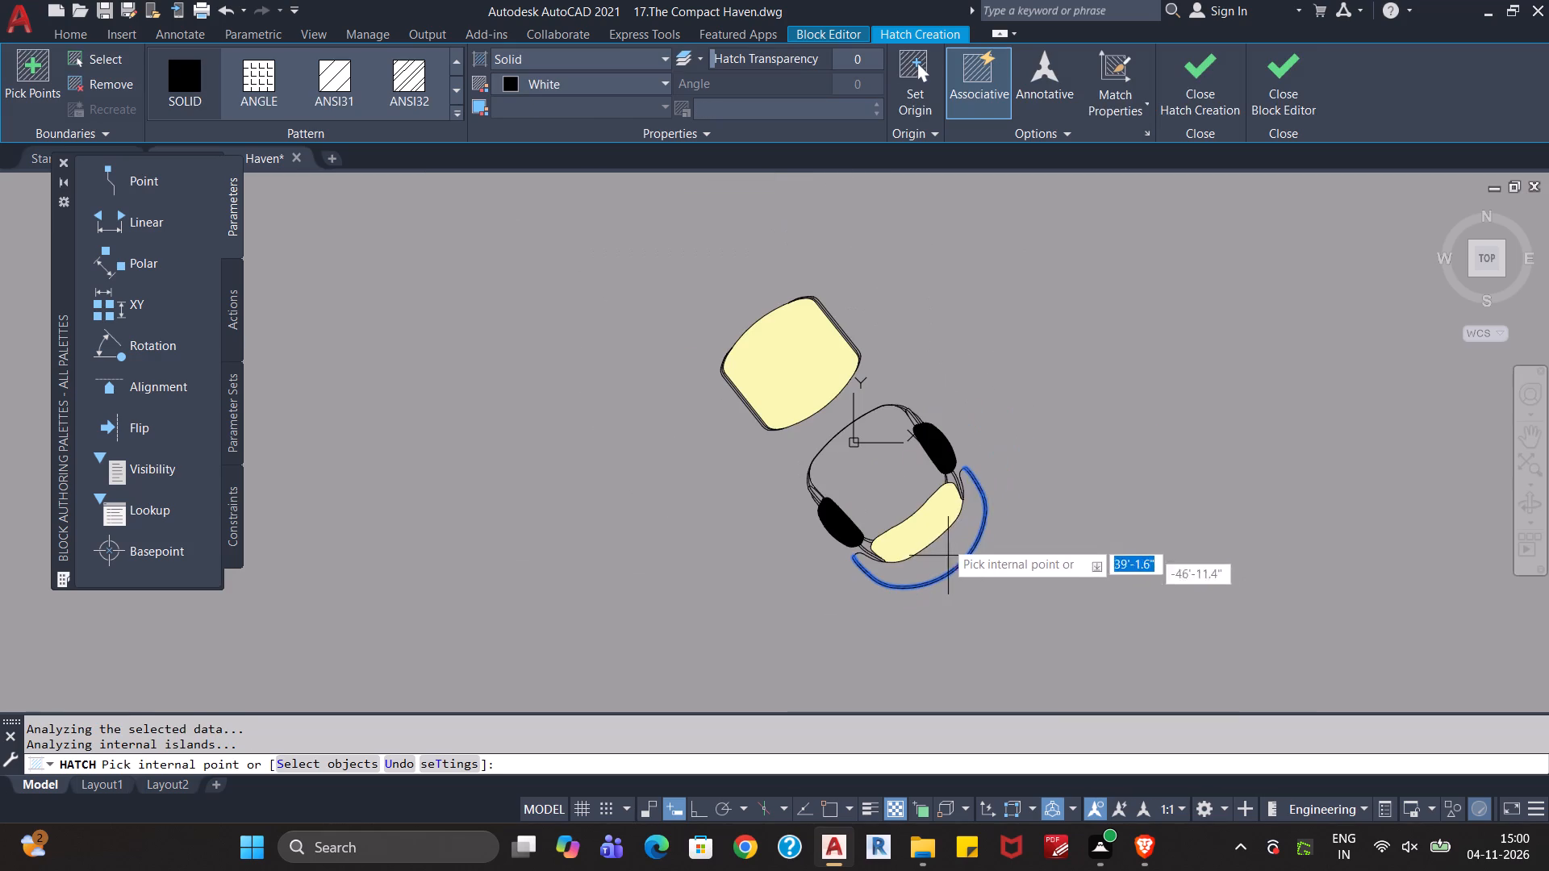
Add to the solid White hatch the upper-right armrest's outer strip to the backrest and the narrow strip at its front end.
{"action": "scroll", "coordinate": [929, 441], "scroll_direction": "up", "scroll_amount": 3}
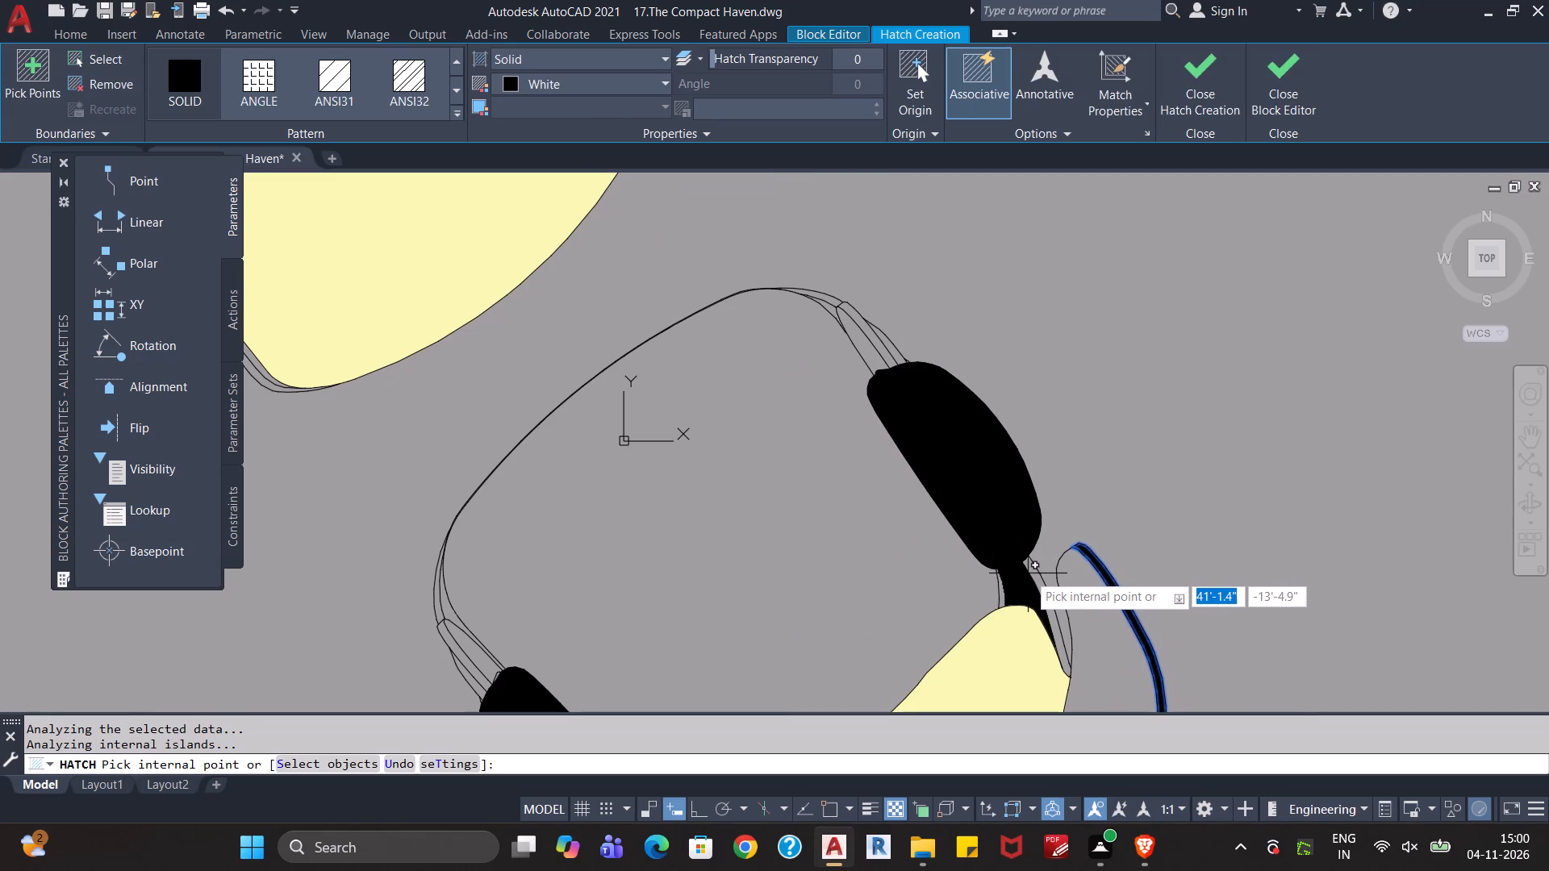
{"action": "scroll", "coordinate": [1036, 574], "scroll_direction": "up", "scroll_amount": 4}
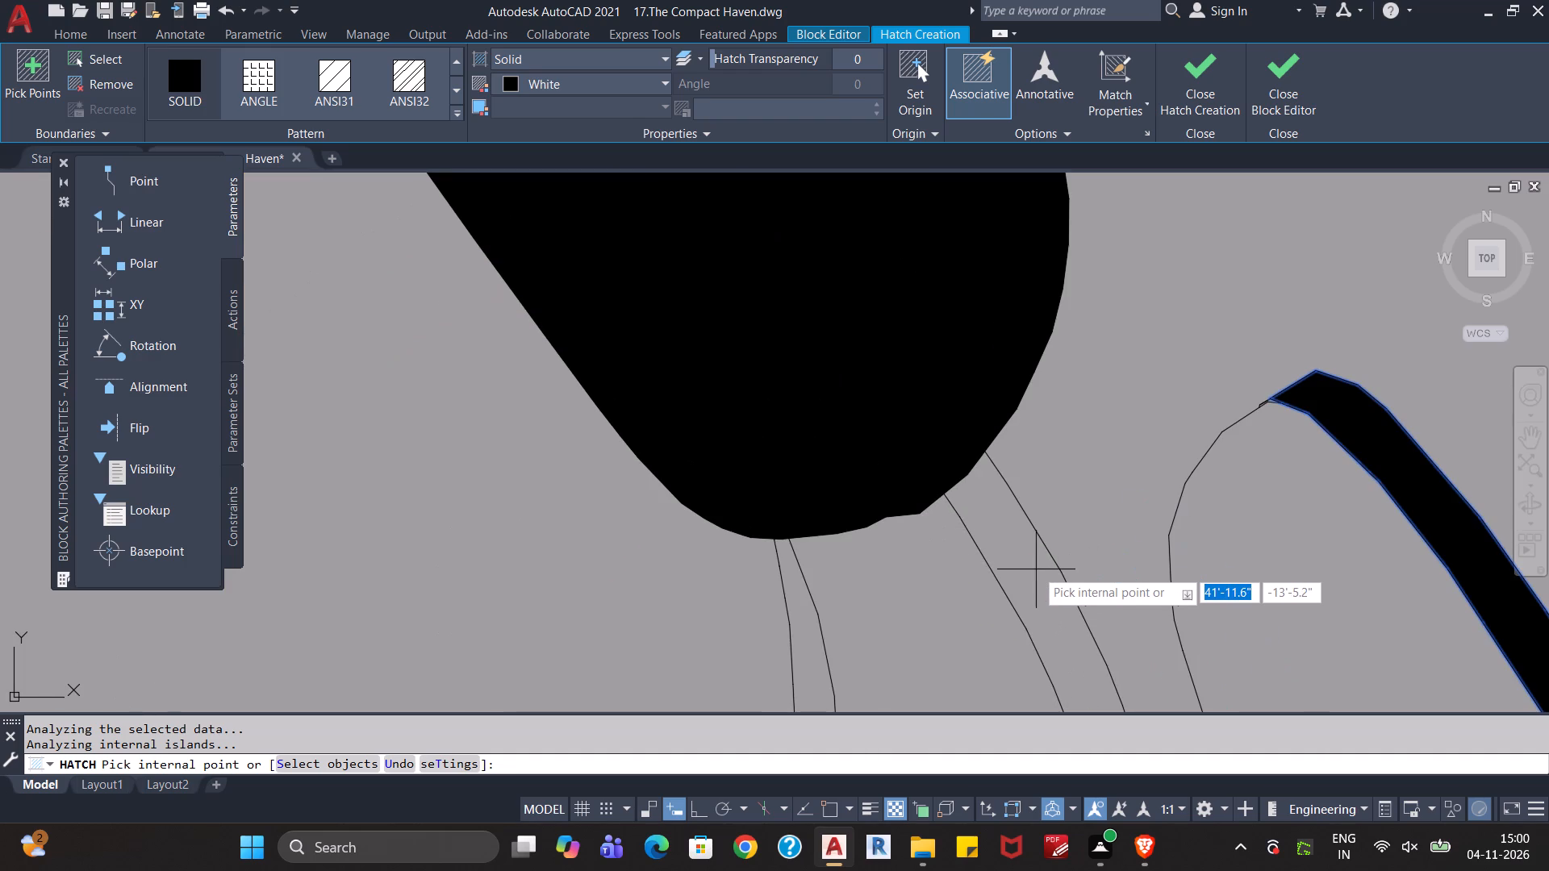
{"action": "left_click", "coordinate": [1029, 577]}
{"action": "scroll", "coordinate": [1029, 586], "scroll_direction": "down", "scroll_amount": 4}
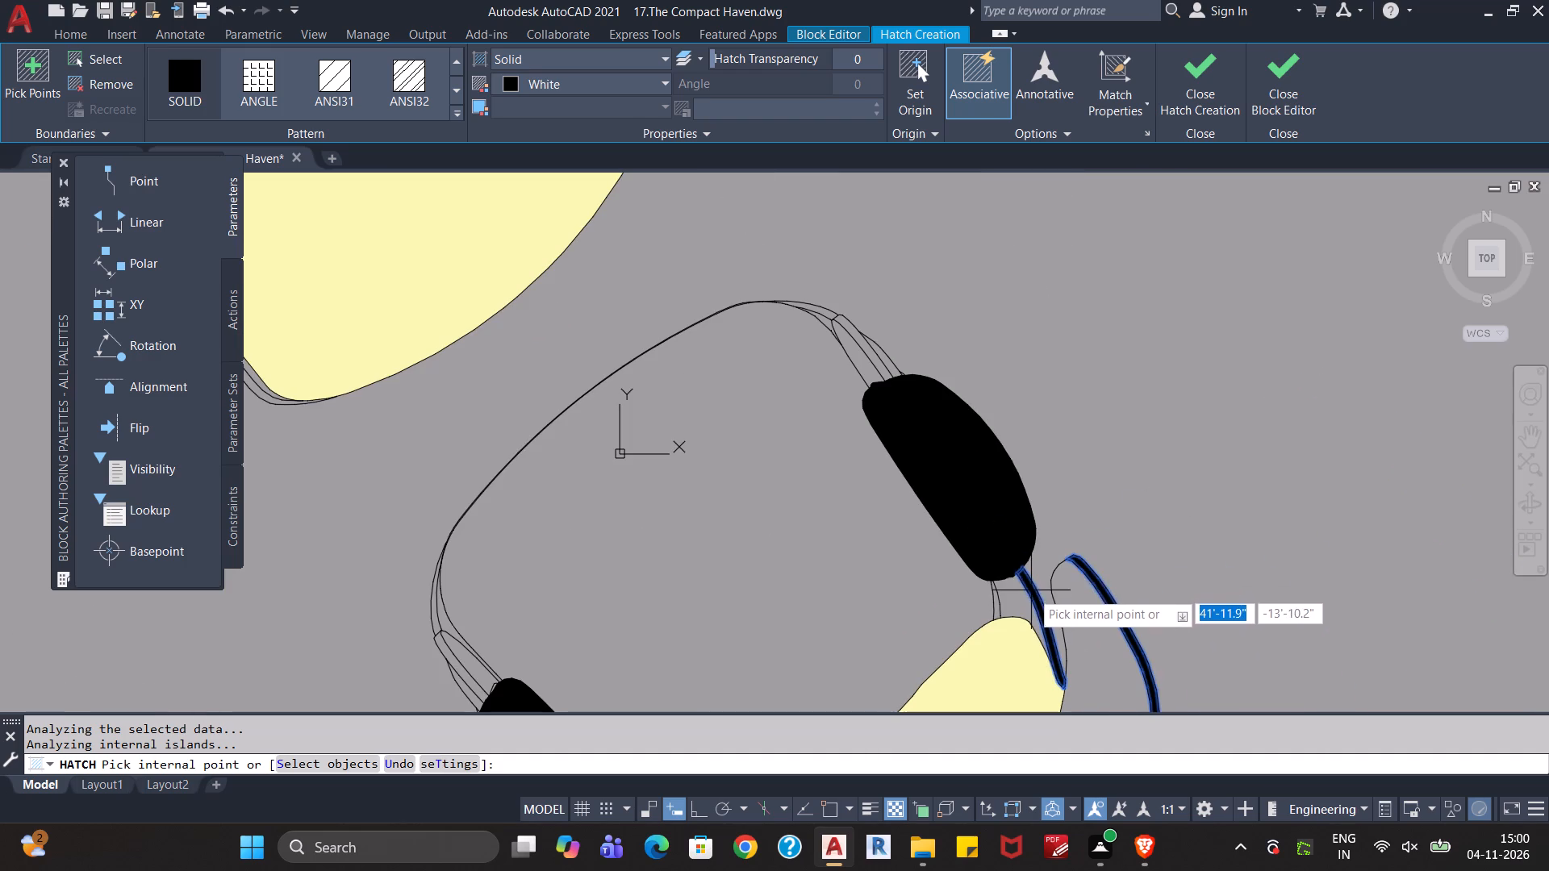
{"action": "scroll", "coordinate": [877, 375], "scroll_direction": "up", "scroll_amount": 3}
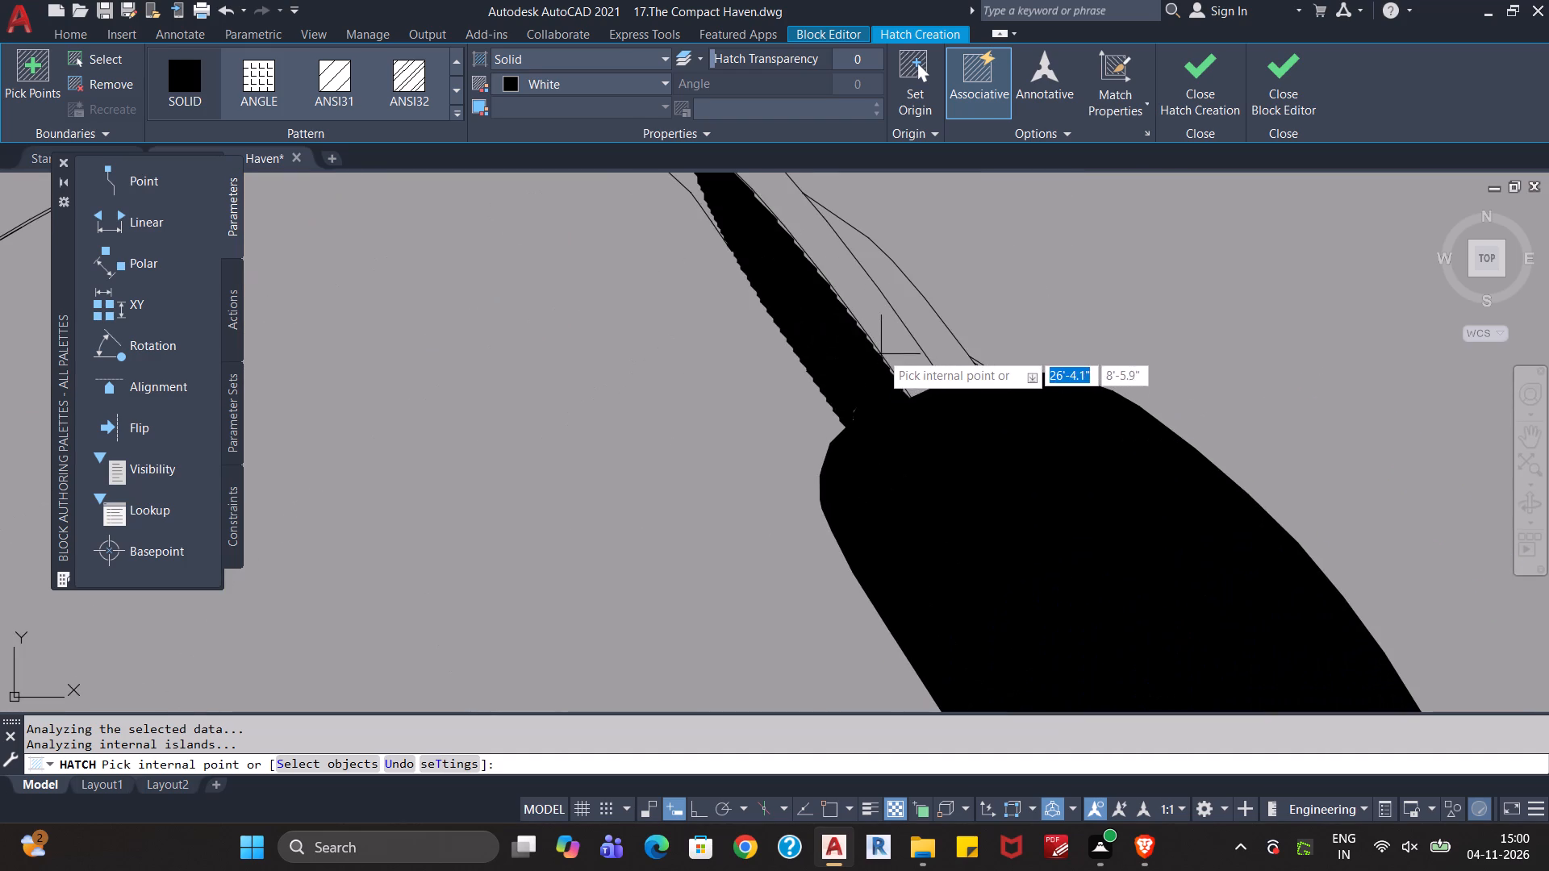
{"action": "left_click", "coordinate": [885, 346]}
{"action": "scroll", "coordinate": [973, 464], "scroll_direction": "down", "scroll_amount": 3}
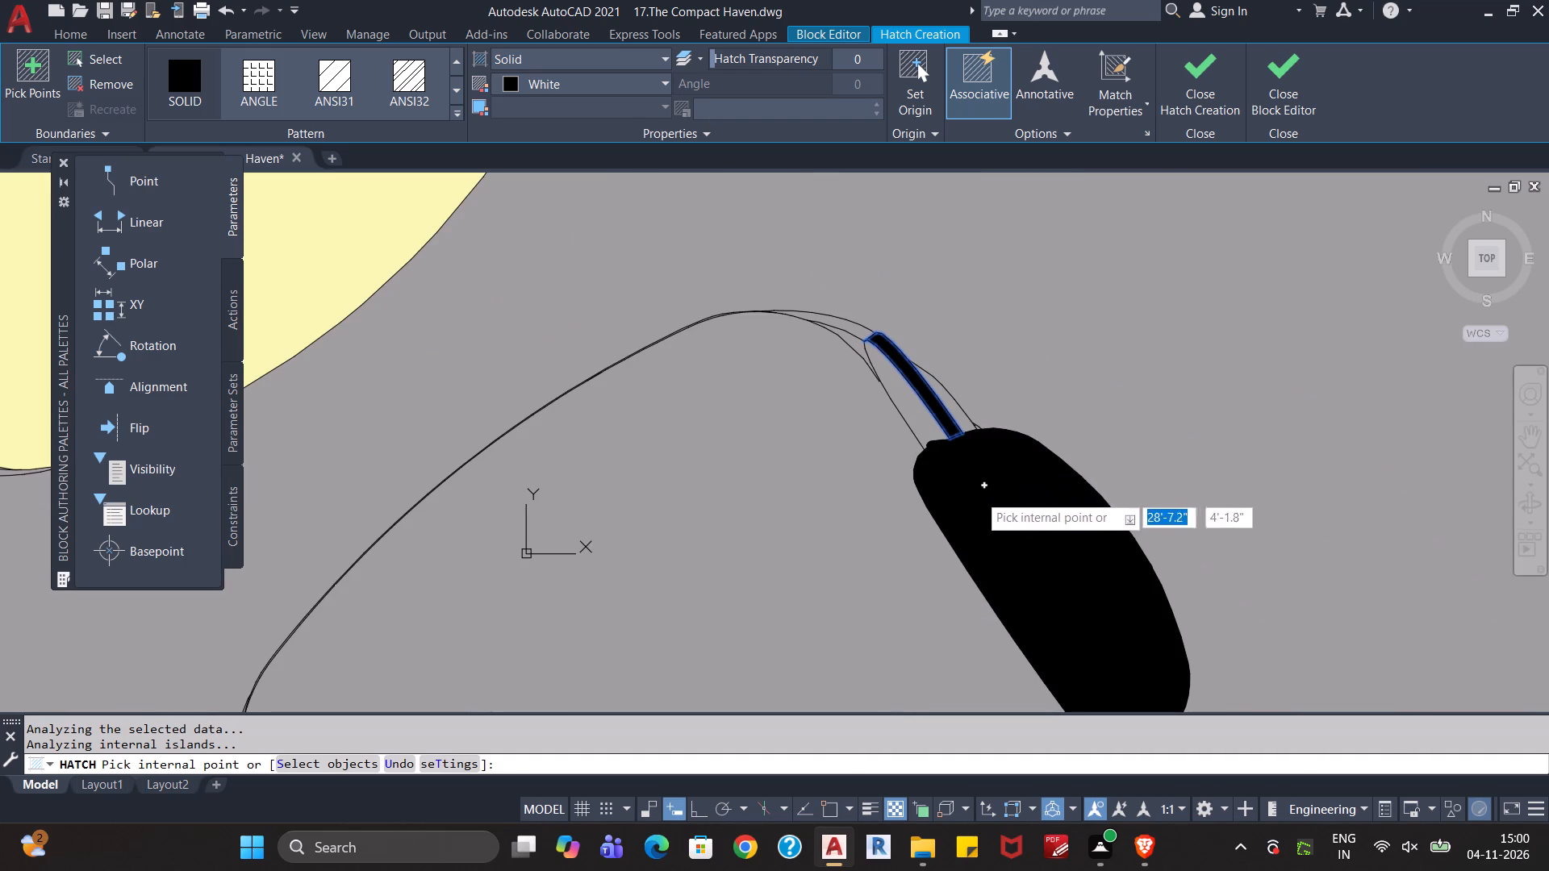
{"action": "middle_click_drag", "start_coordinate": [1184, 489], "coordinate": [1210, 390]}
{"action": "scroll", "coordinate": [1207, 395], "scroll_direction": "down", "scroll_amount": 2}
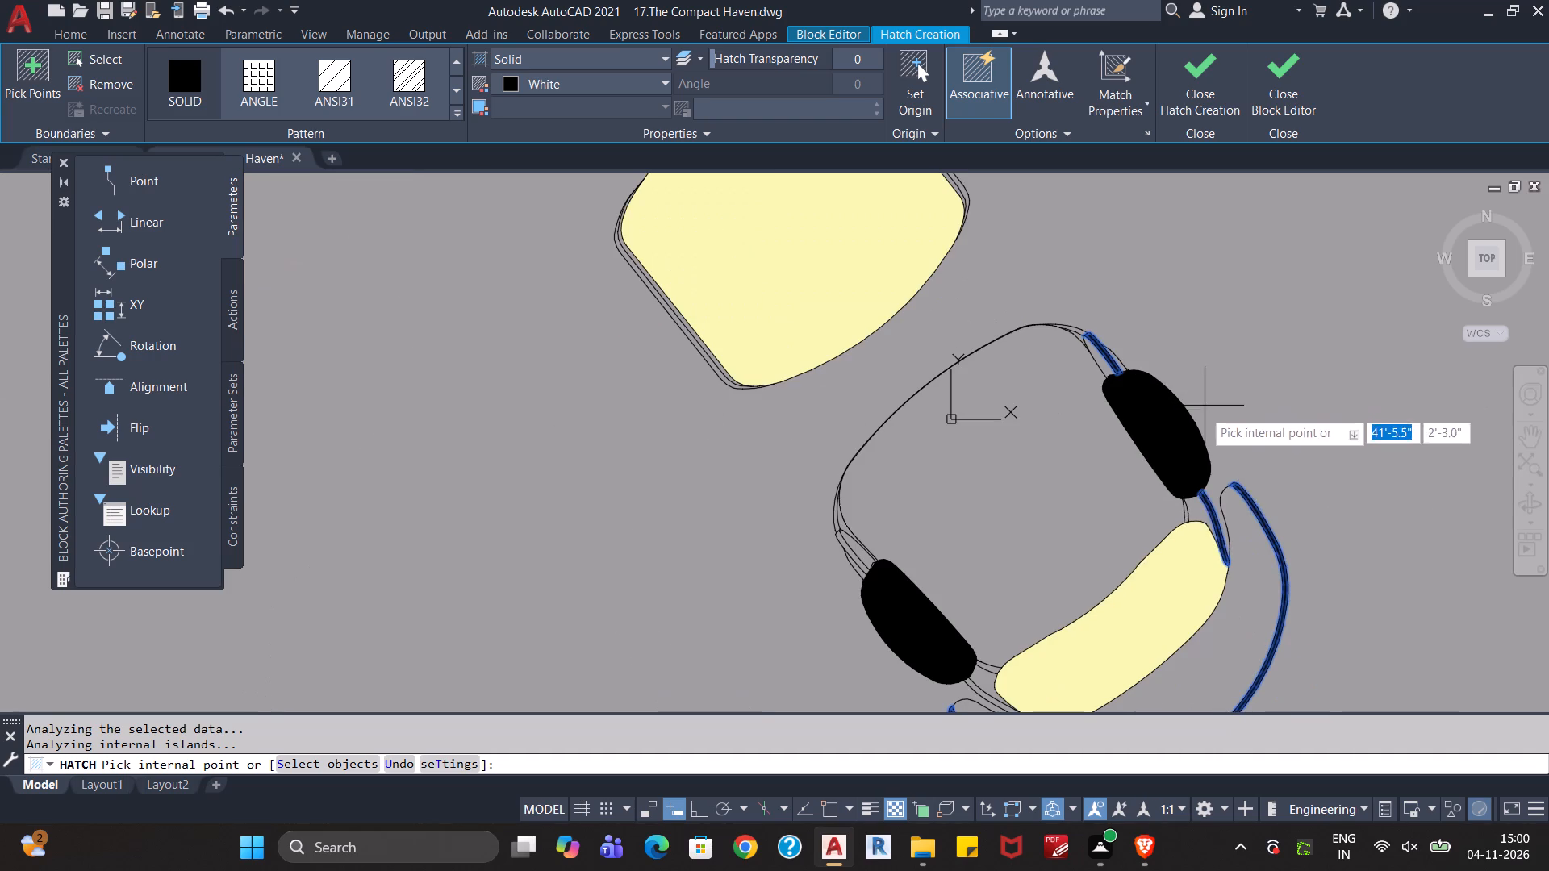
Add to the hatch the narrow strip at the lower-left armrest's front end and the adjoining tapered frame sliver along the seat corner.
{"action": "scroll", "coordinate": [852, 573], "scroll_direction": "up", "scroll_amount": 4}
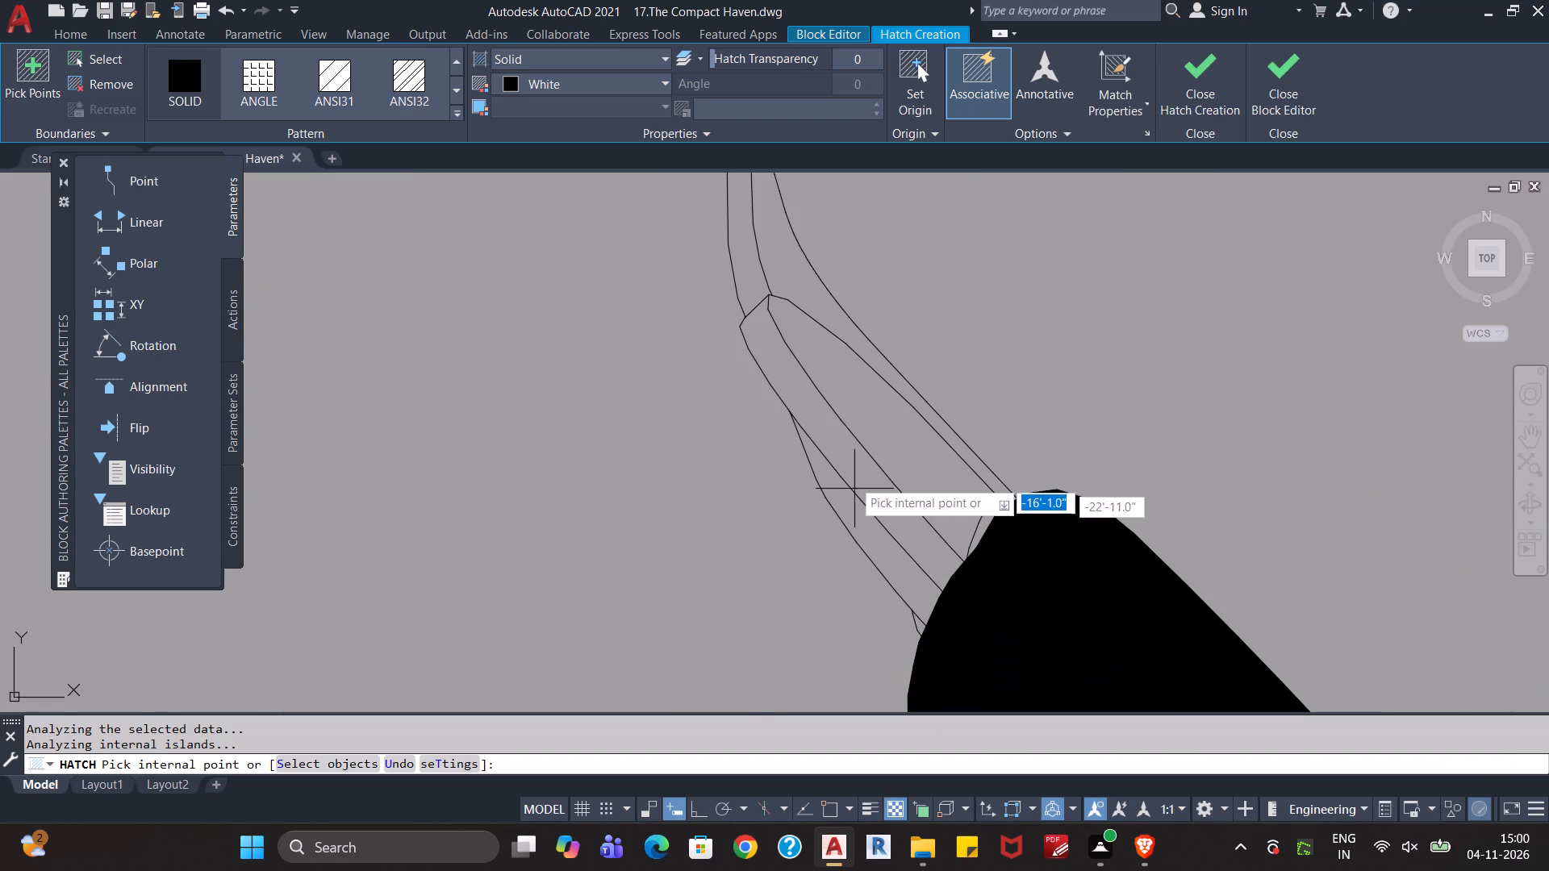
{"action": "left_click", "coordinate": [837, 452]}
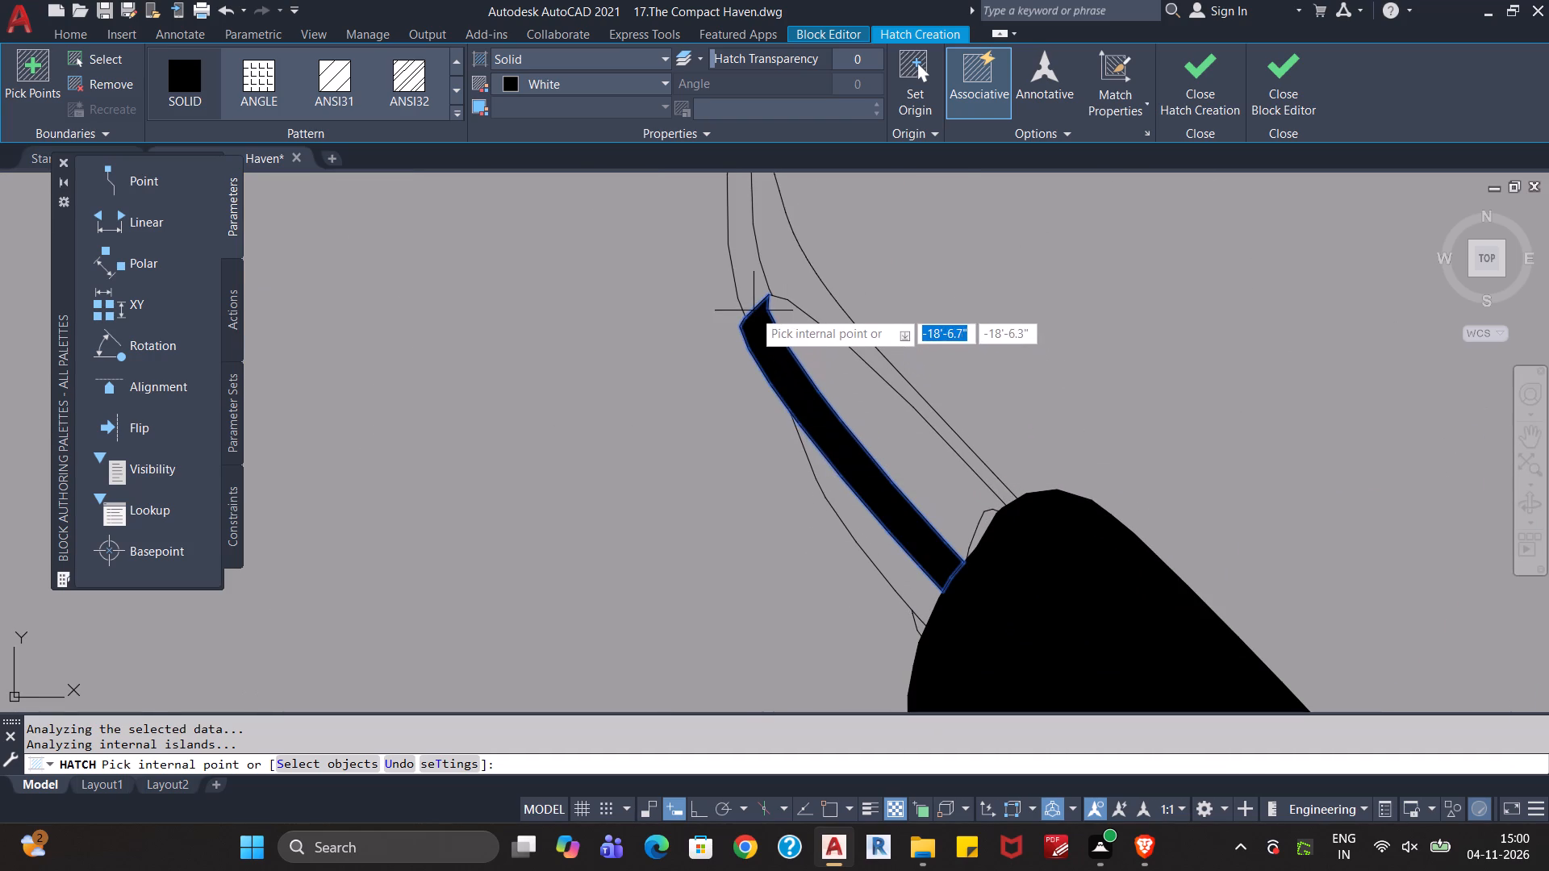
{"action": "left_click", "coordinate": [753, 305]}
{"action": "scroll", "coordinate": [803, 430], "scroll_direction": "down", "scroll_amount": 3}
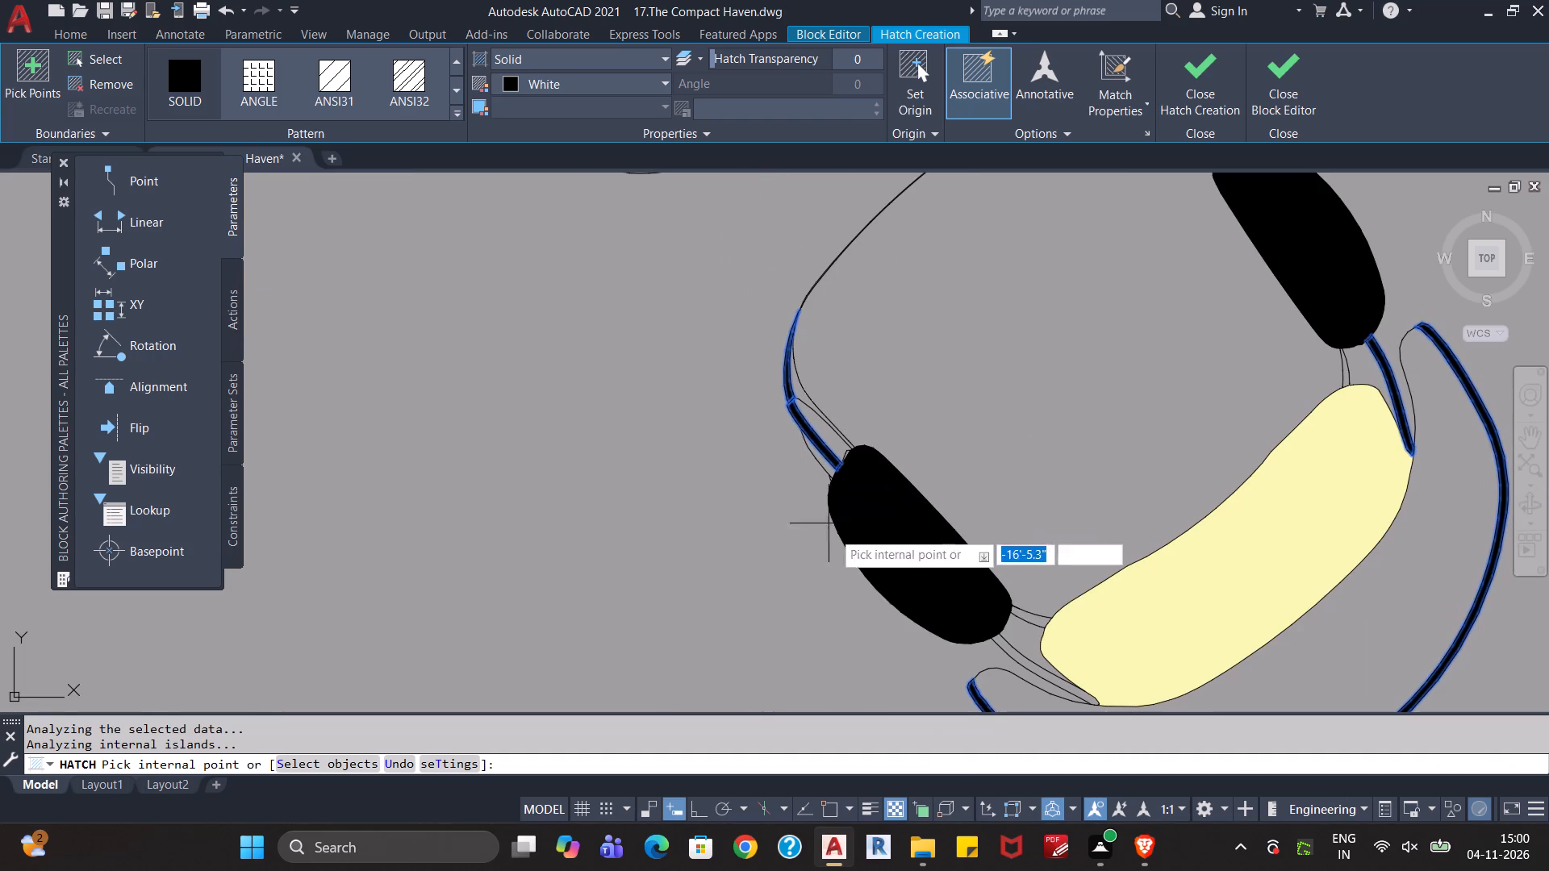
Add to the hatch both strips joining the lower-left armrest to the backrest cushion and the upper-right armrest's inner connecting strip.
{"action": "scroll", "coordinate": [1007, 670], "scroll_direction": "up", "scroll_amount": 2}
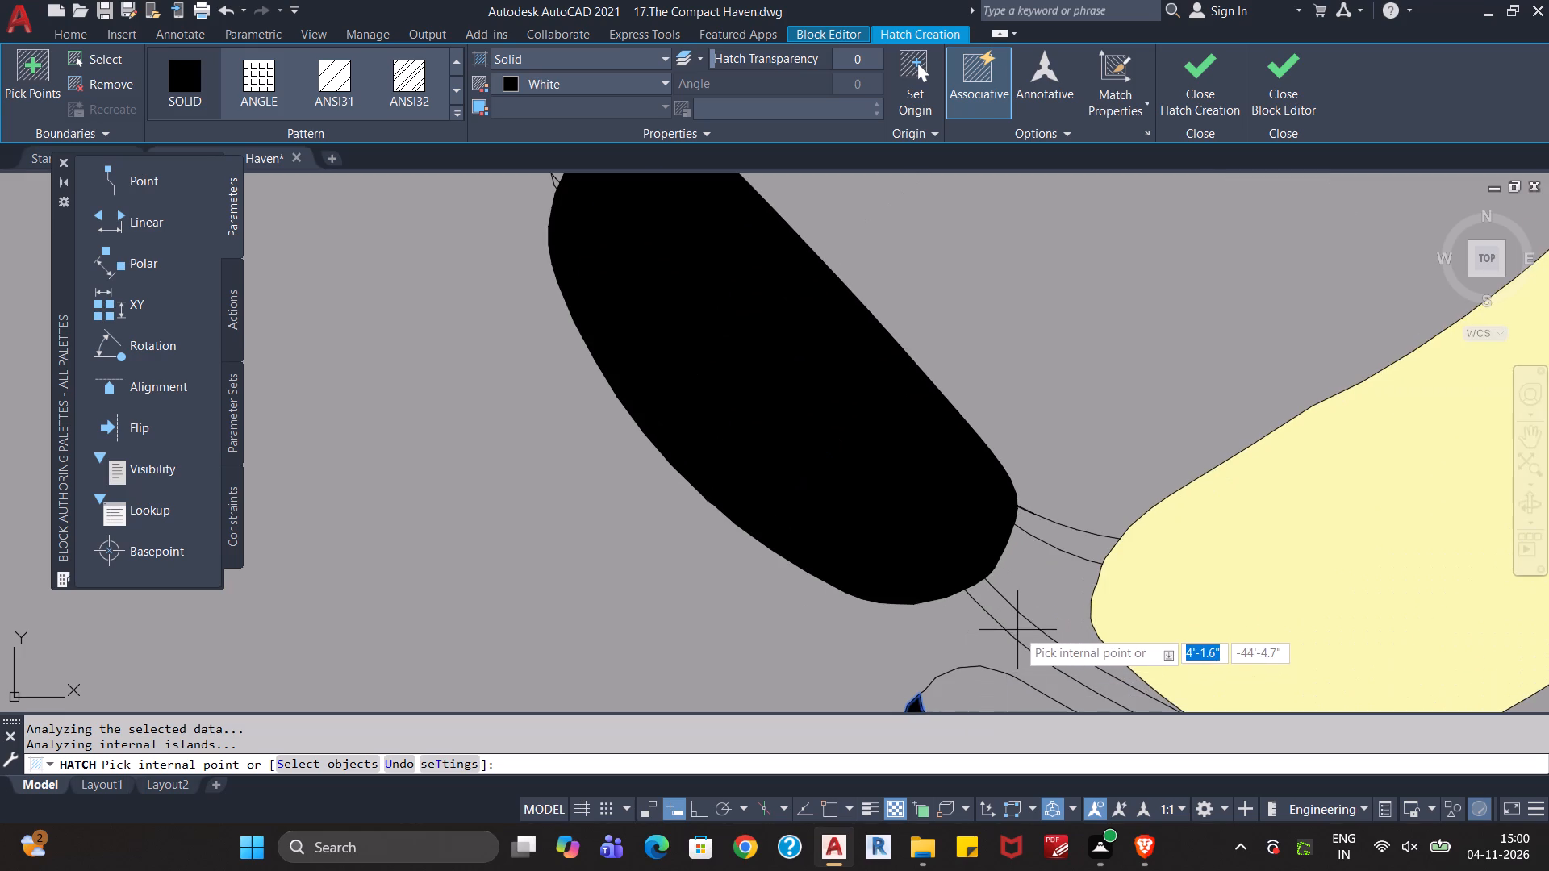
{"action": "left_click", "coordinate": [1017, 630]}
{"action": "left_click", "coordinate": [1090, 552]}
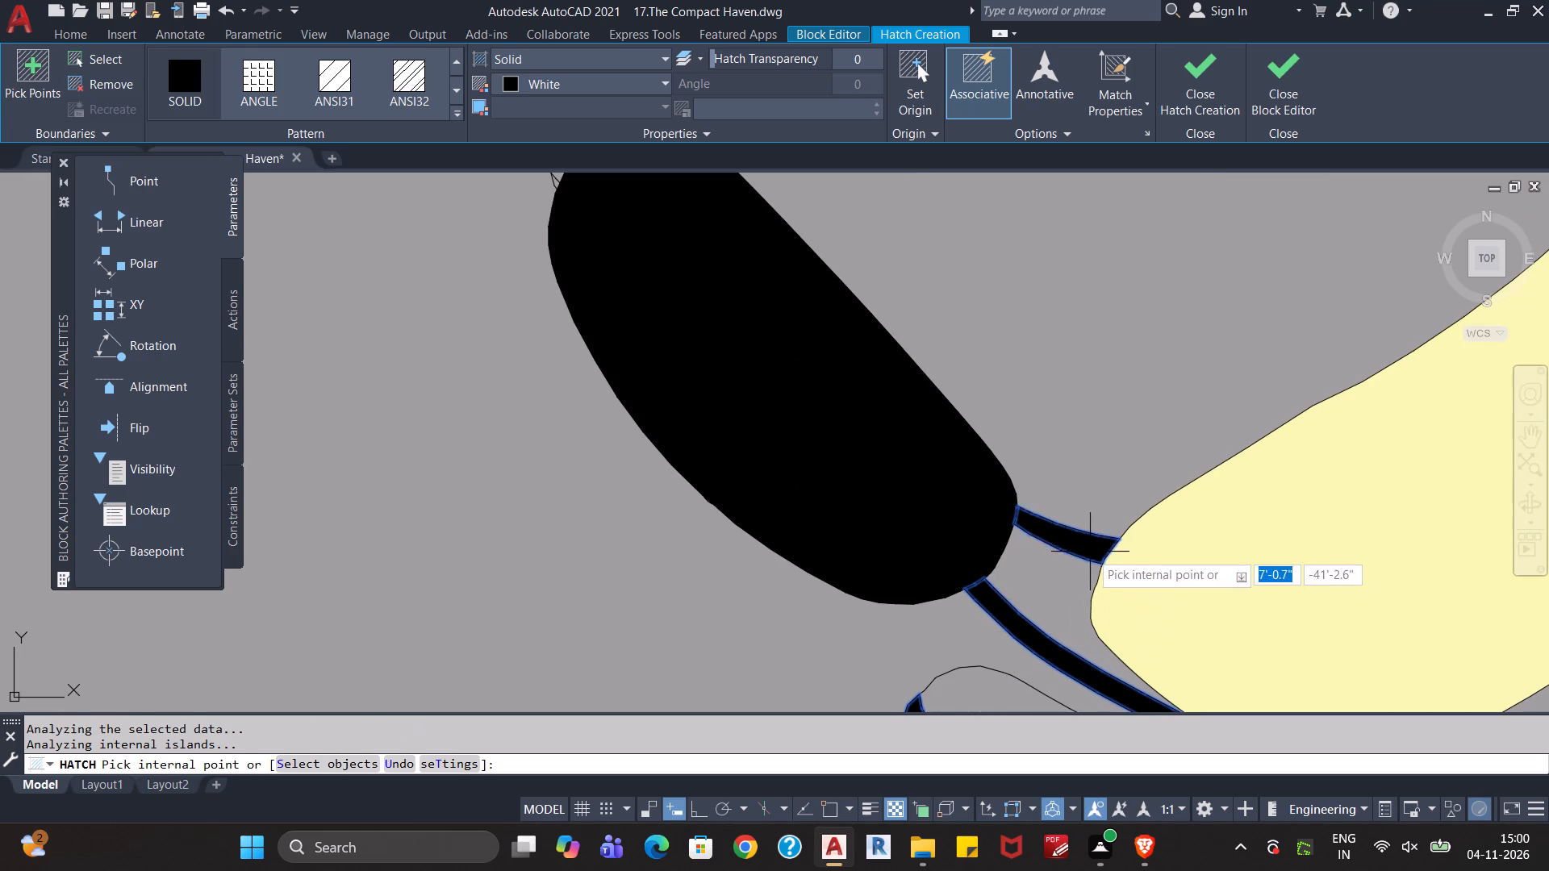
{"action": "scroll", "coordinate": [1064, 593], "scroll_direction": "down", "scroll_amount": 3}
{"action": "scroll", "coordinate": [1255, 412], "scroll_direction": "up", "scroll_amount": 3}
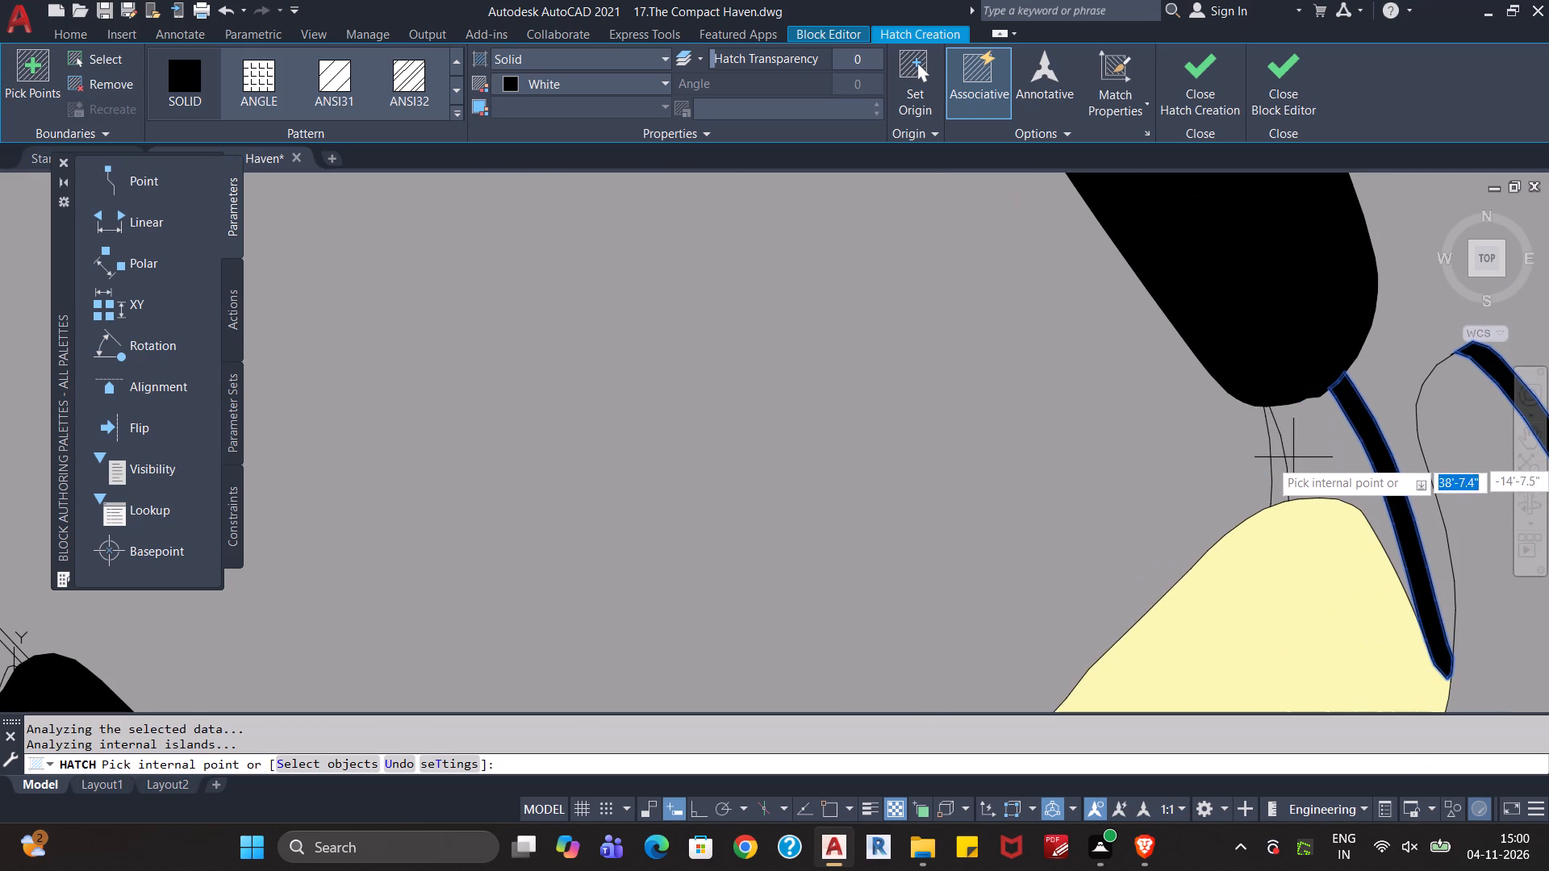
{"action": "left_click", "coordinate": [1283, 481]}
{"action": "scroll", "coordinate": [1280, 480], "scroll_direction": "down", "scroll_amount": 2}
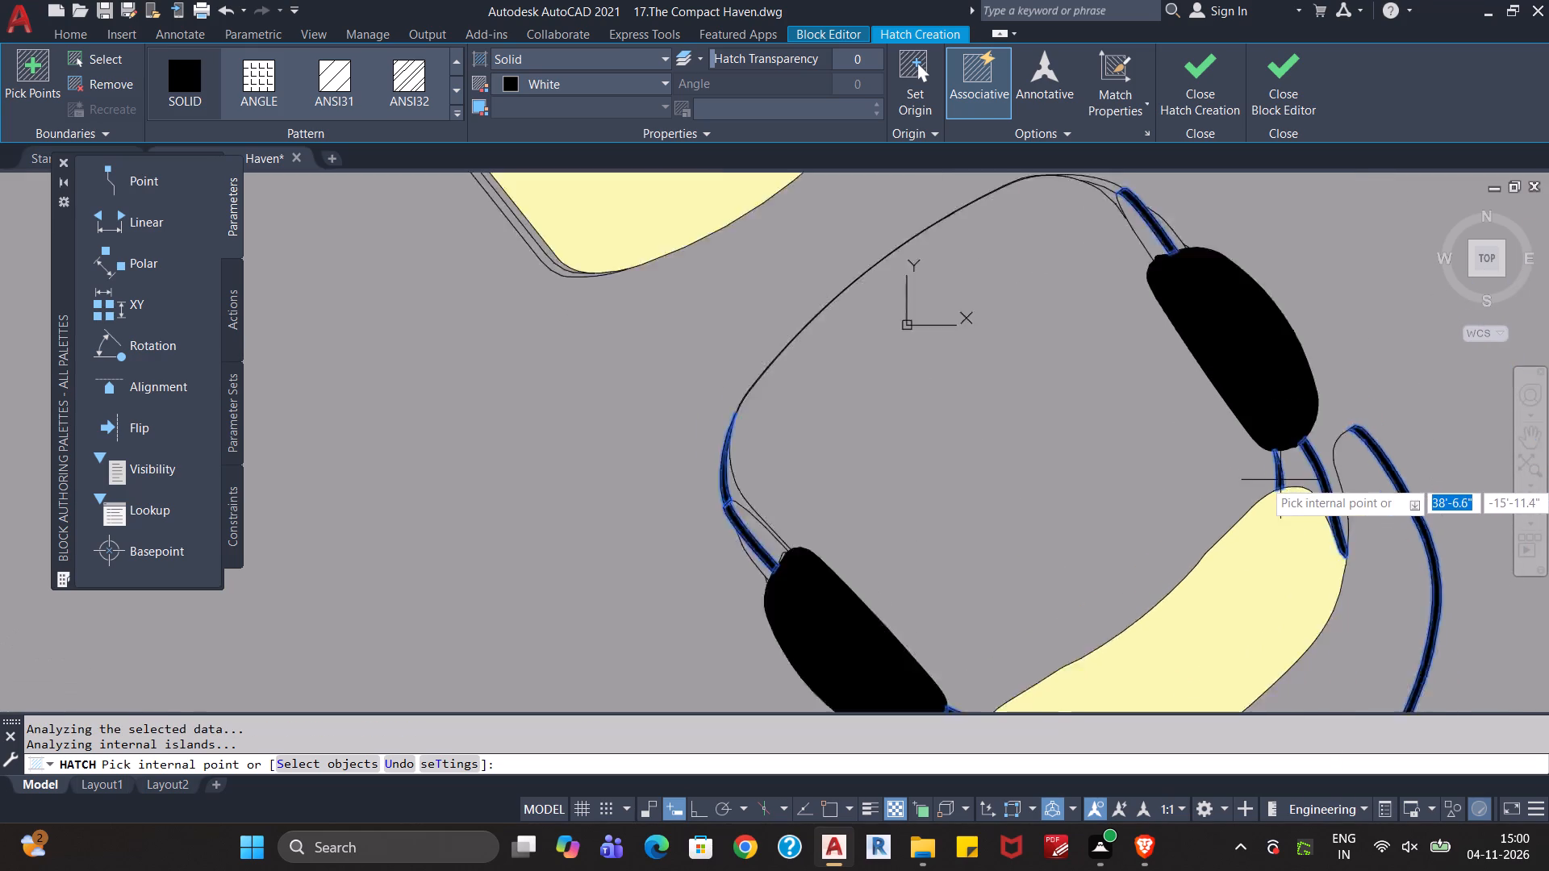
Add to the hatch the tapered frame sliver along the seat corner, adjoining the upper-right armrest's front strip.
{"action": "scroll", "coordinate": [1280, 480], "scroll_direction": "down", "scroll_amount": 1}
{"action": "scroll", "coordinate": [1202, 314], "scroll_direction": "up", "scroll_amount": 4}
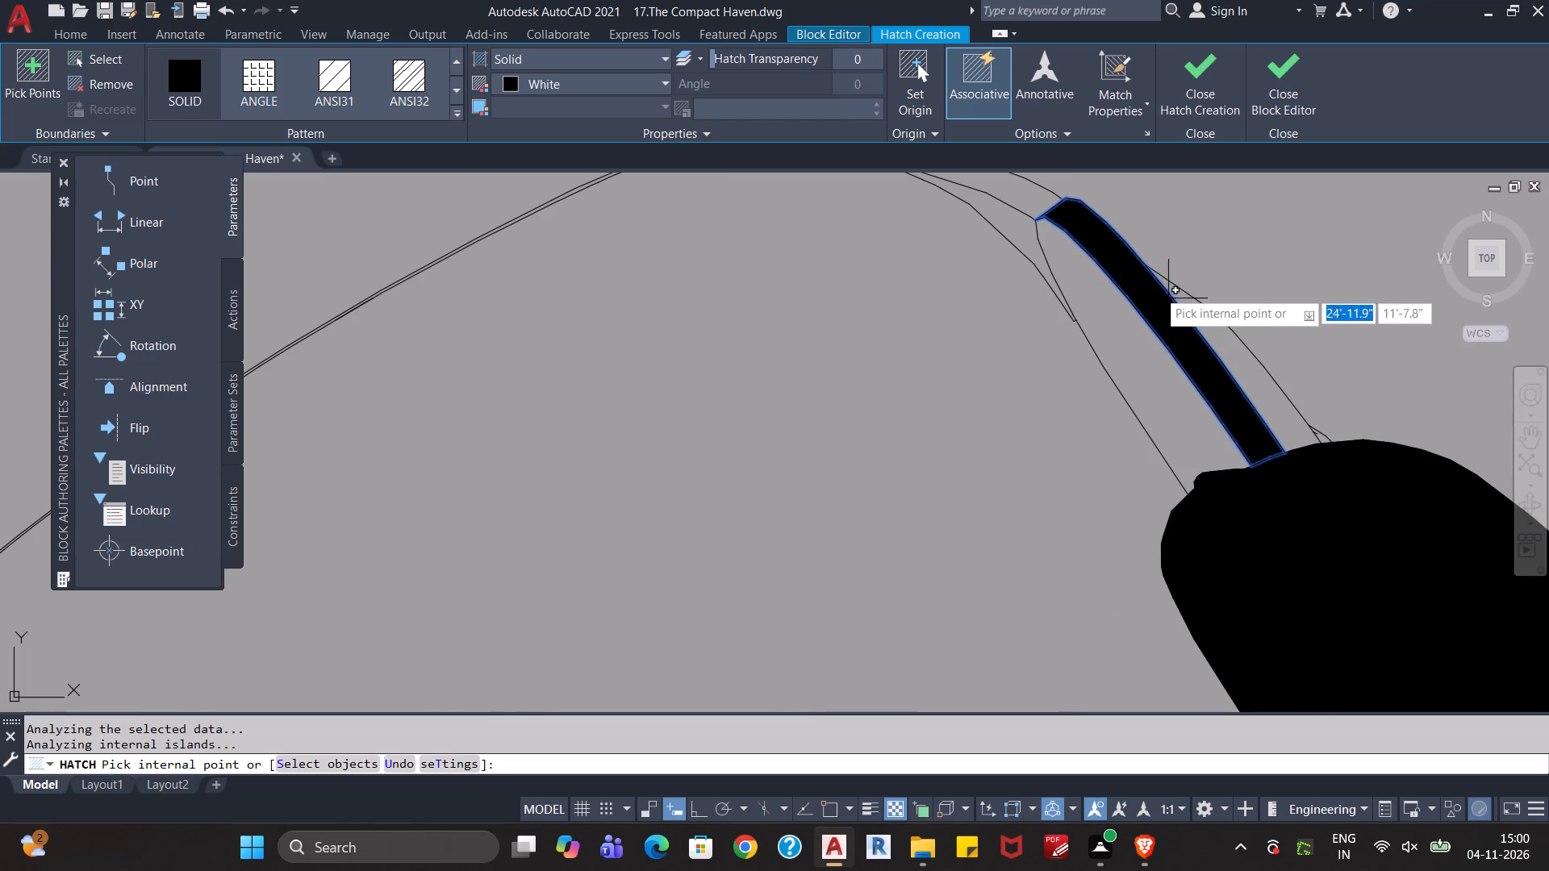
{"action": "left_click", "coordinate": [1042, 202]}
{"action": "scroll", "coordinate": [1079, 342], "scroll_direction": "down", "scroll_amount": 2}
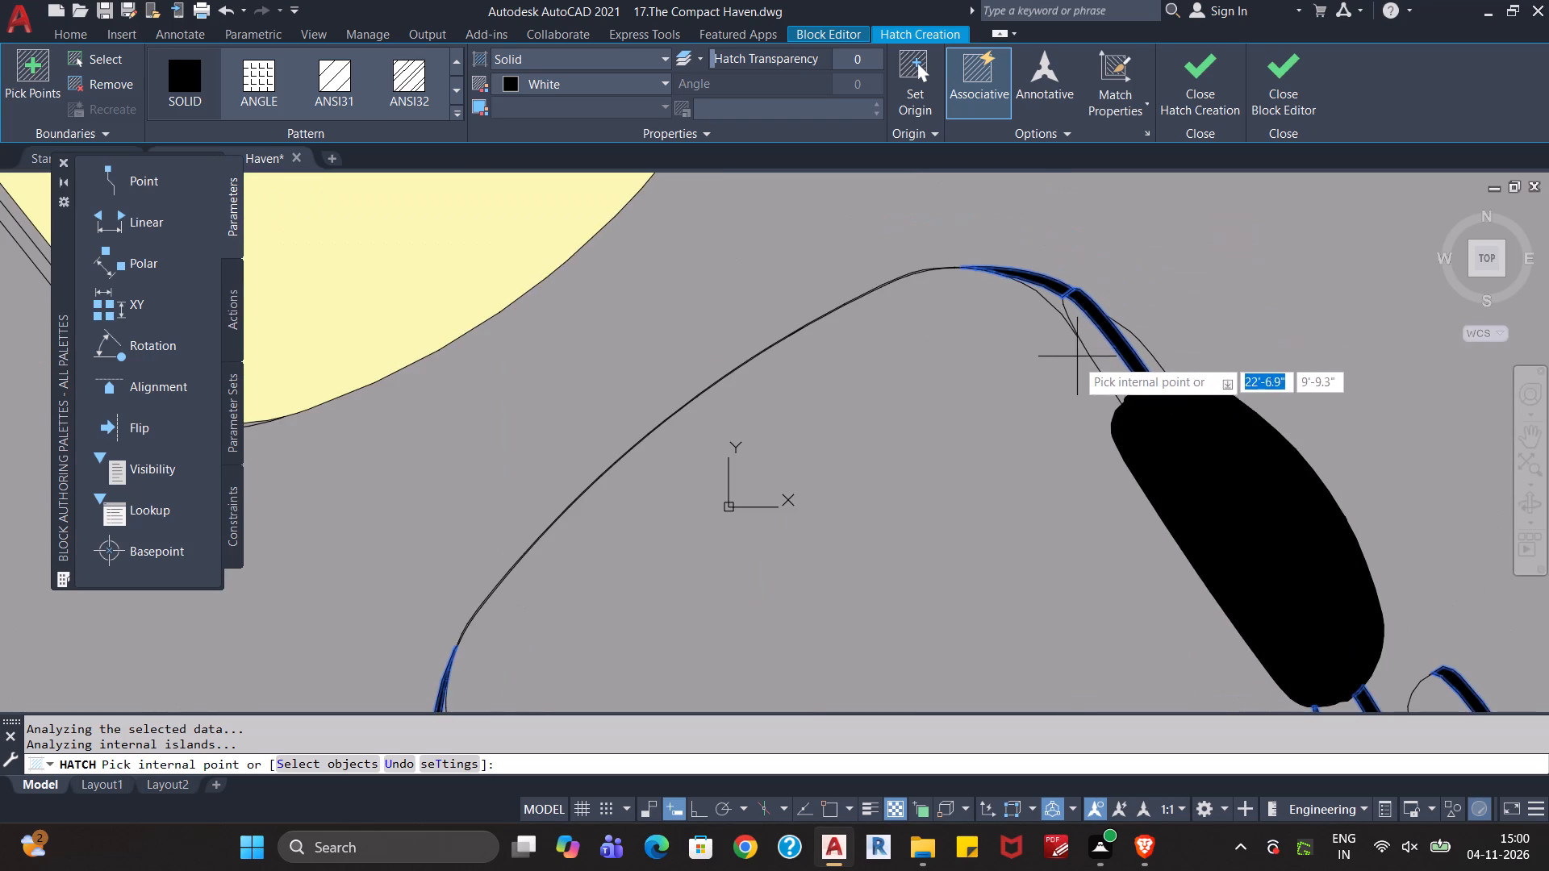
Finish the solid White hatch on the chair's frame and rail strips.
{"action": "scroll", "coordinate": [1030, 434], "scroll_direction": "down", "scroll_amount": 2}
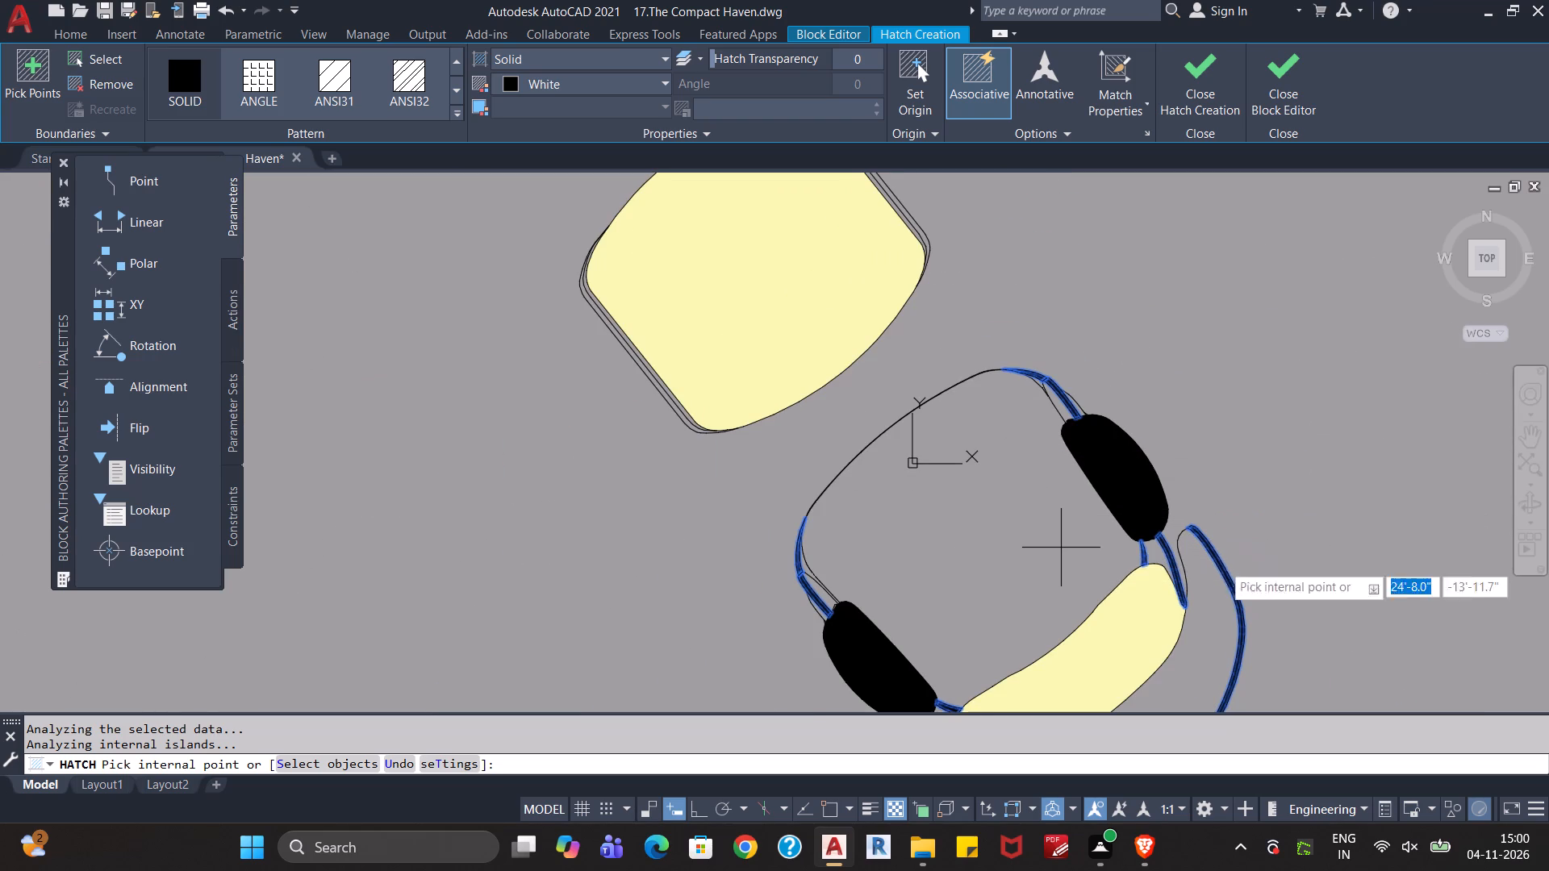
{"action": "middle_click_drag", "start_coordinate": [1320, 567], "coordinate": [1150, 327]}
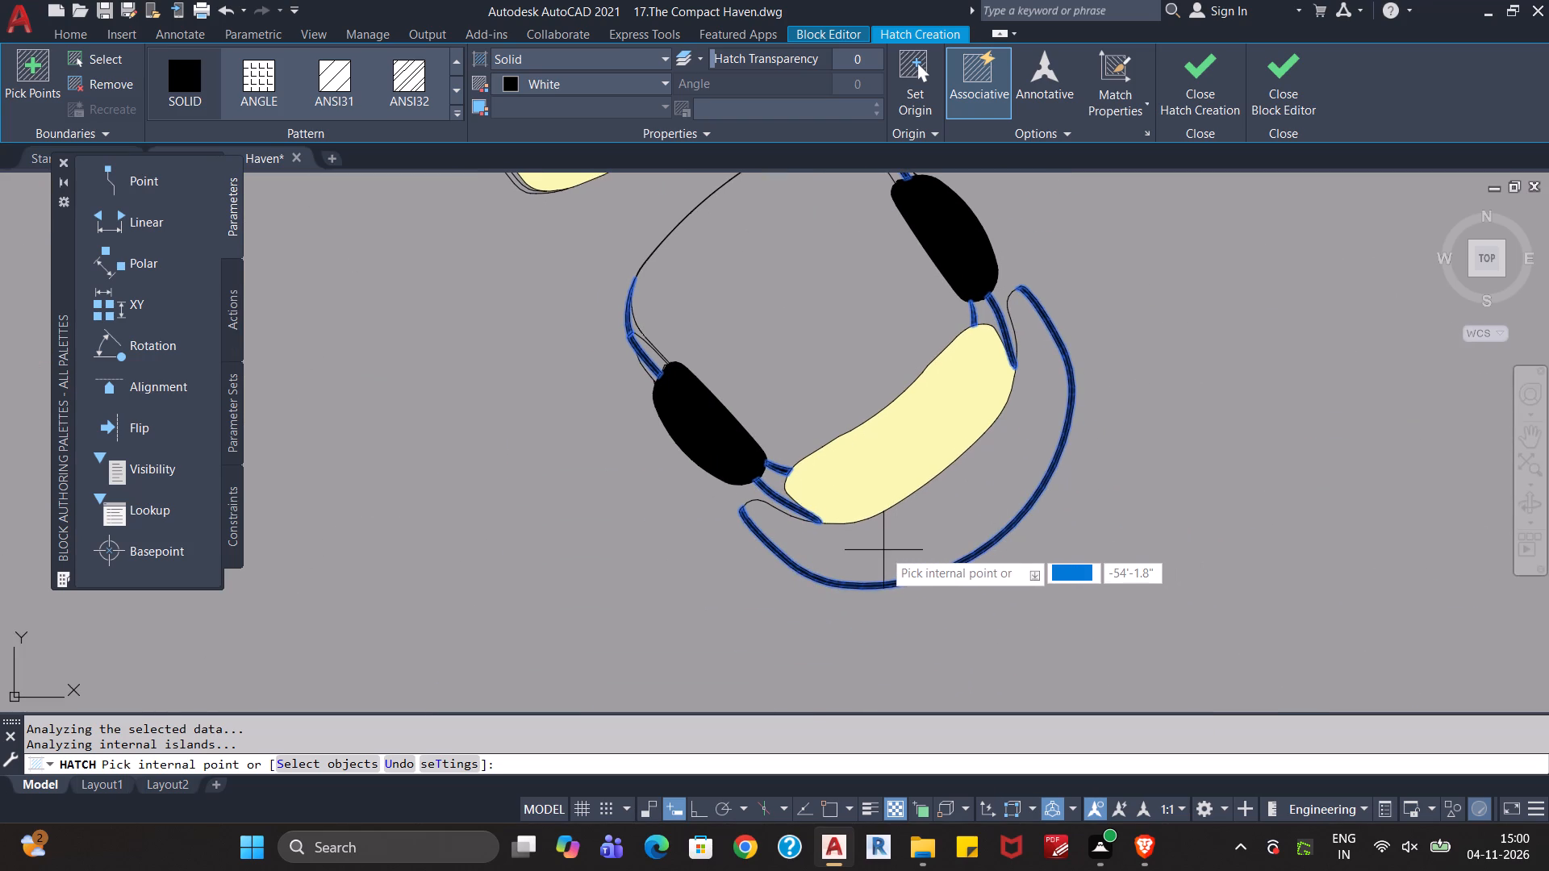
{"action": "key", "text": "Escape"}
{"action": "key", "text": "Escape"}
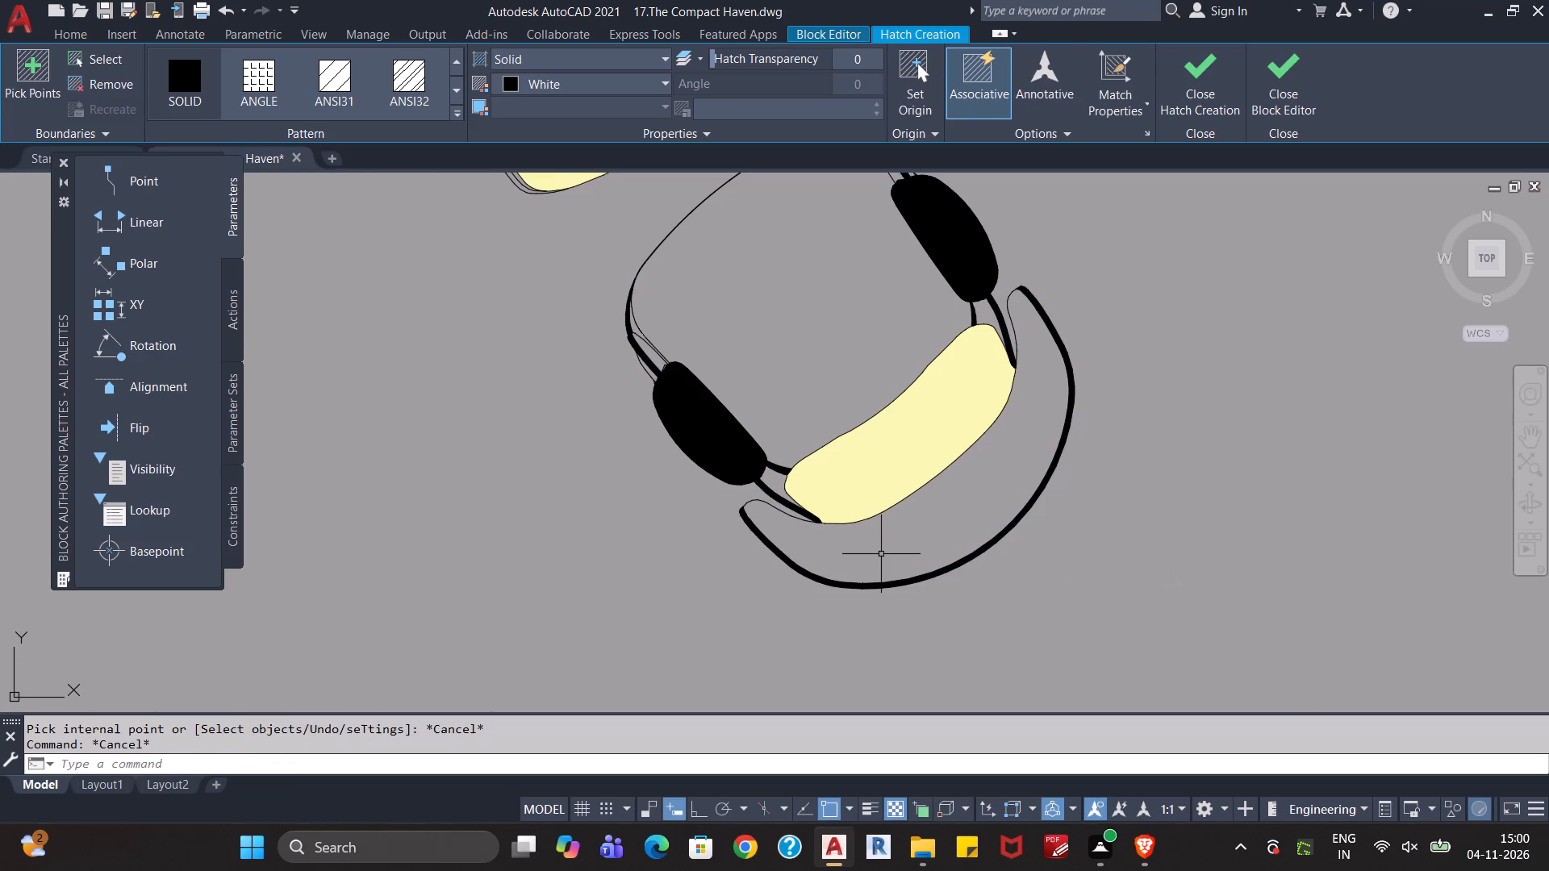
Start a new solid White hatch in the inner frame strip along the upper-right edge of the separate yellow seat.
{"action": "scroll", "coordinate": [882, 554], "scroll_direction": "down", "scroll_amount": 1}
{"action": "middle_click_drag", "start_coordinate": [1130, 400], "coordinate": [1144, 529]}
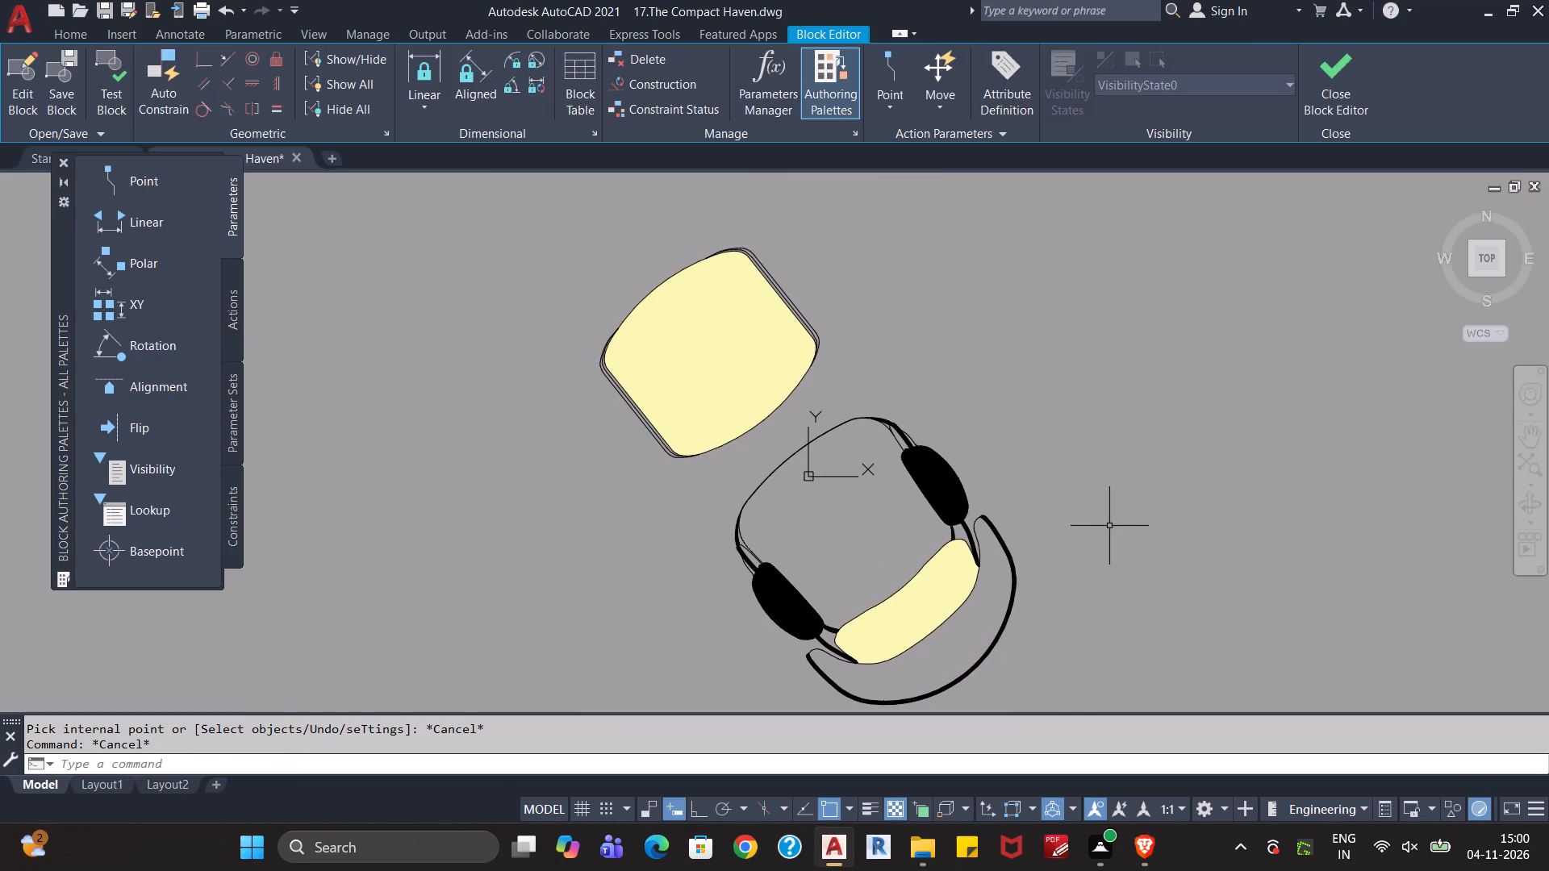
{"action": "middle_click_drag", "start_coordinate": [891, 354], "coordinate": [940, 492]}
{"action": "scroll", "coordinate": [933, 486], "scroll_direction": "up", "scroll_amount": 4}
{"action": "middle_click_drag", "start_coordinate": [841, 470], "coordinate": [972, 467]}
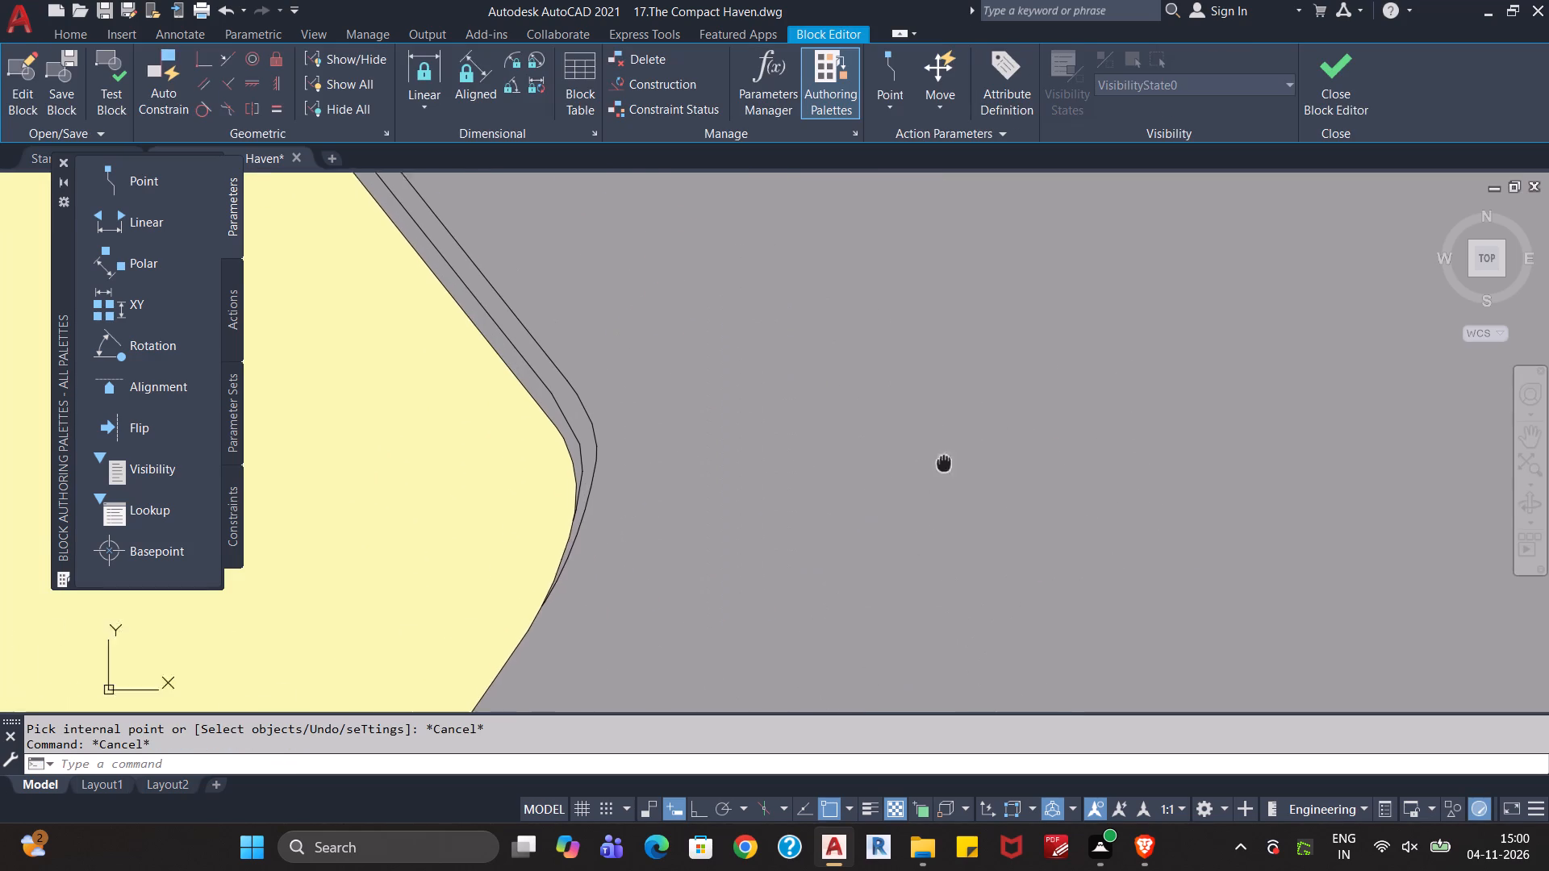
{"action": "middle_click_drag", "start_coordinate": [972, 467], "coordinate": [1230, 516]}
{"action": "type", "text": "ha"}
{"action": "key", "text": "Return"}
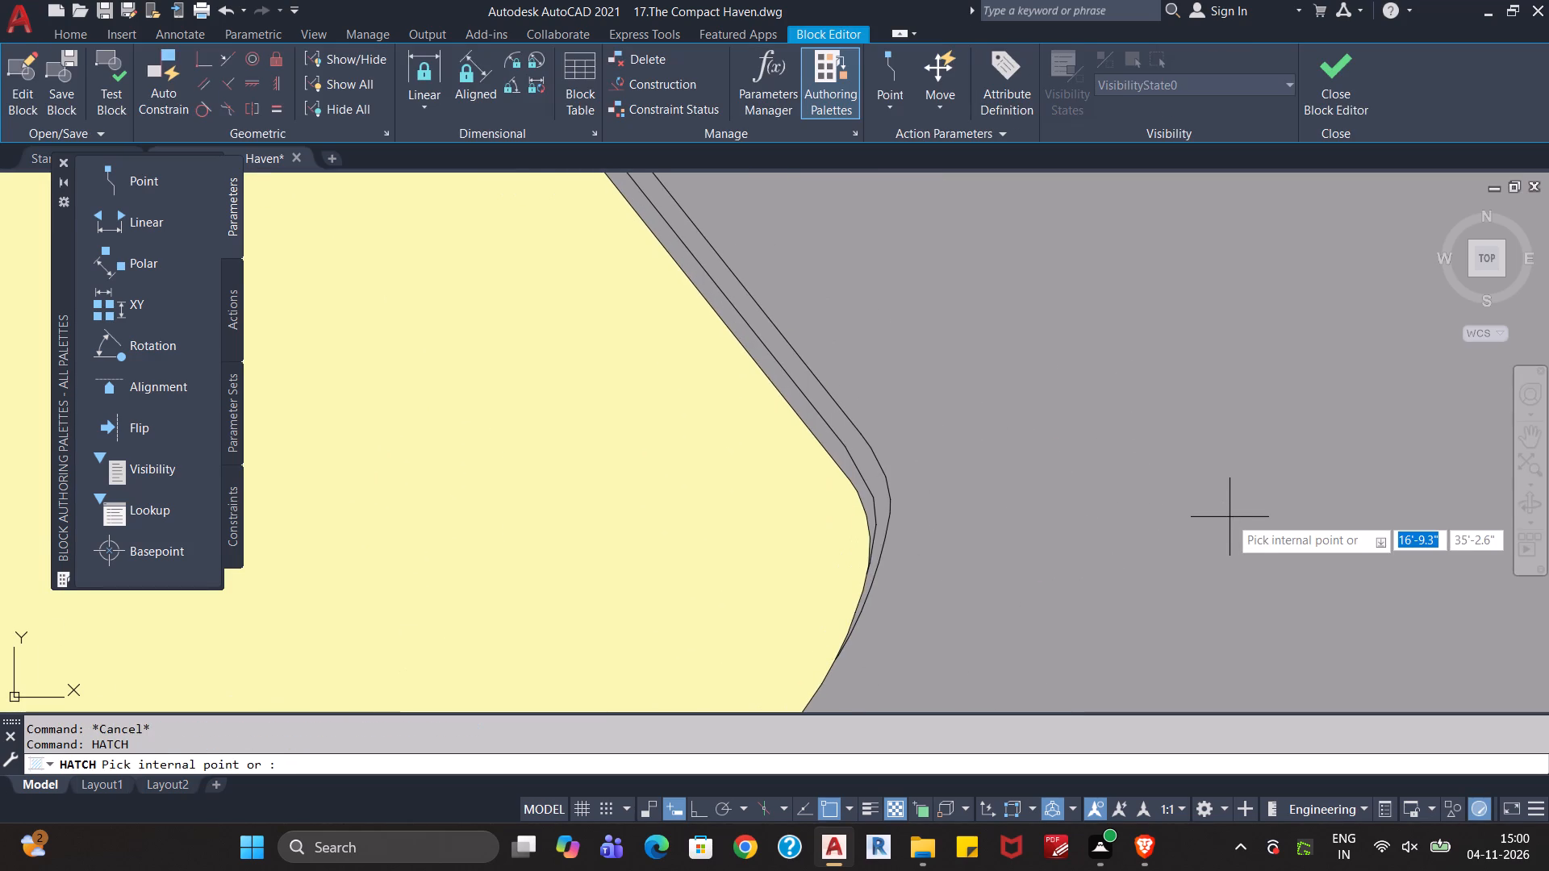
{"action": "left_click", "coordinate": [813, 394]}
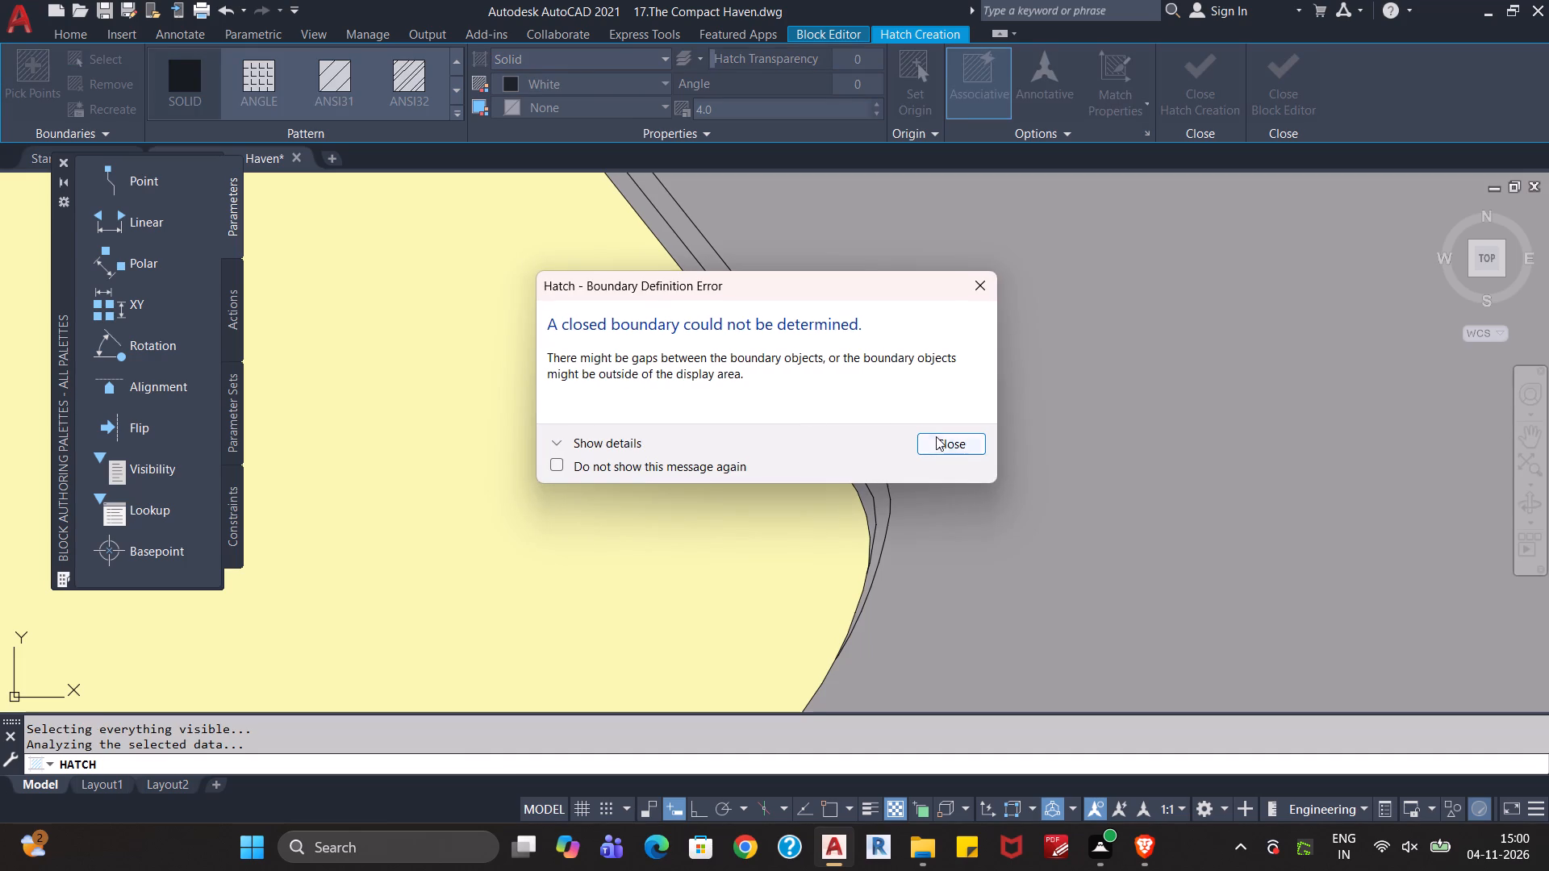
{"action": "left_click", "coordinate": [937, 439]}
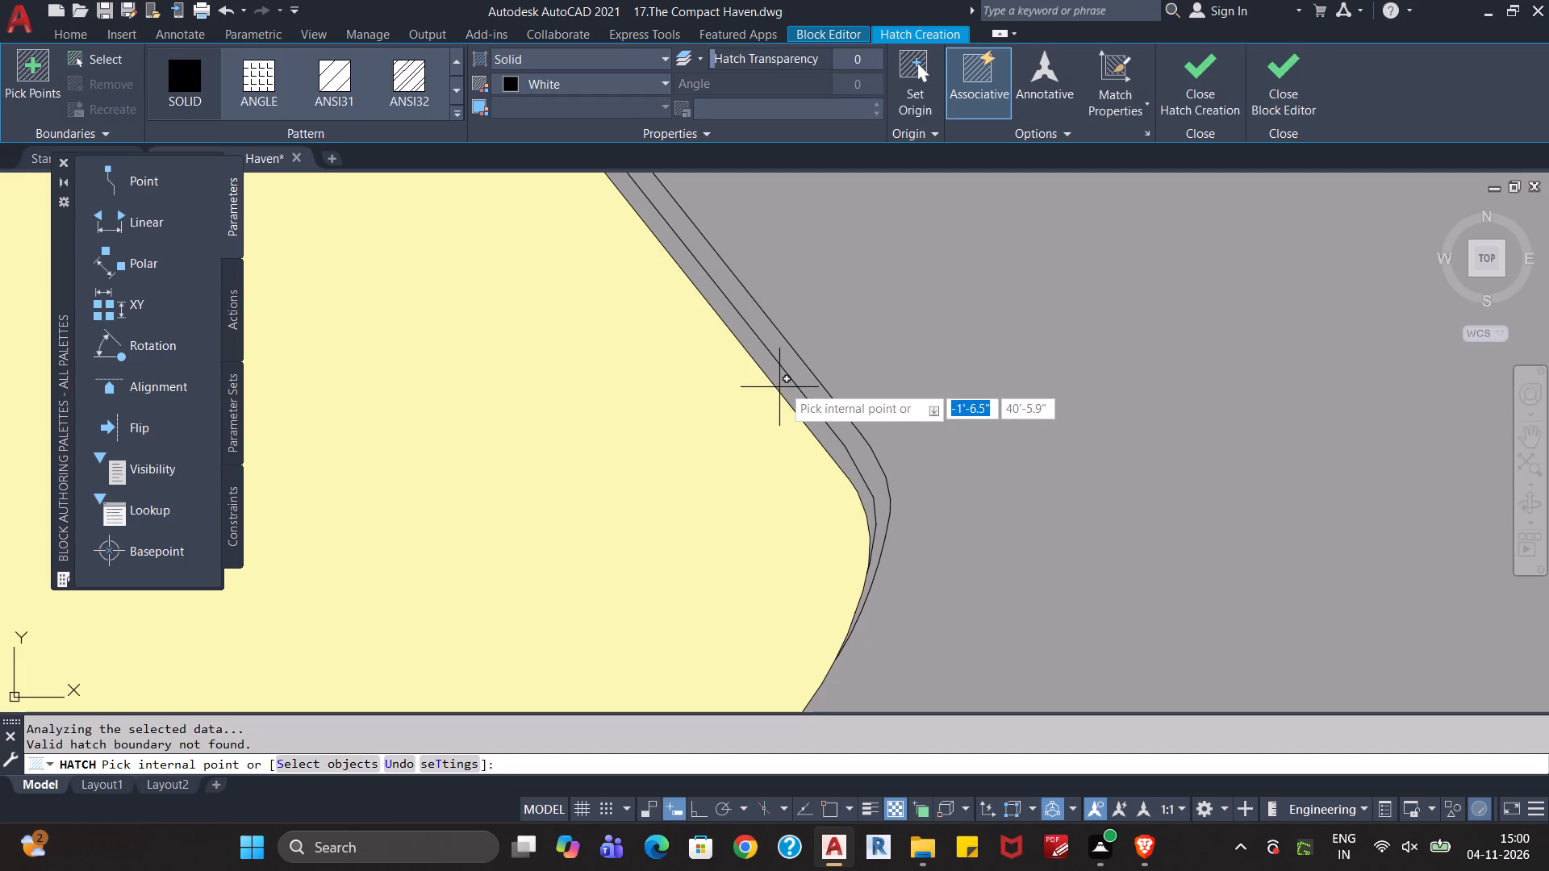
{"action": "left_click", "coordinate": [784, 384]}
Add the inner frame strip along the separate yellow seat's lower-left edge to the solid White hatch and finish it.
{"action": "scroll", "coordinate": [841, 463], "scroll_direction": "down", "scroll_amount": 2}
{"action": "middle_click_drag", "start_coordinate": [857, 587], "coordinate": [951, 544]}
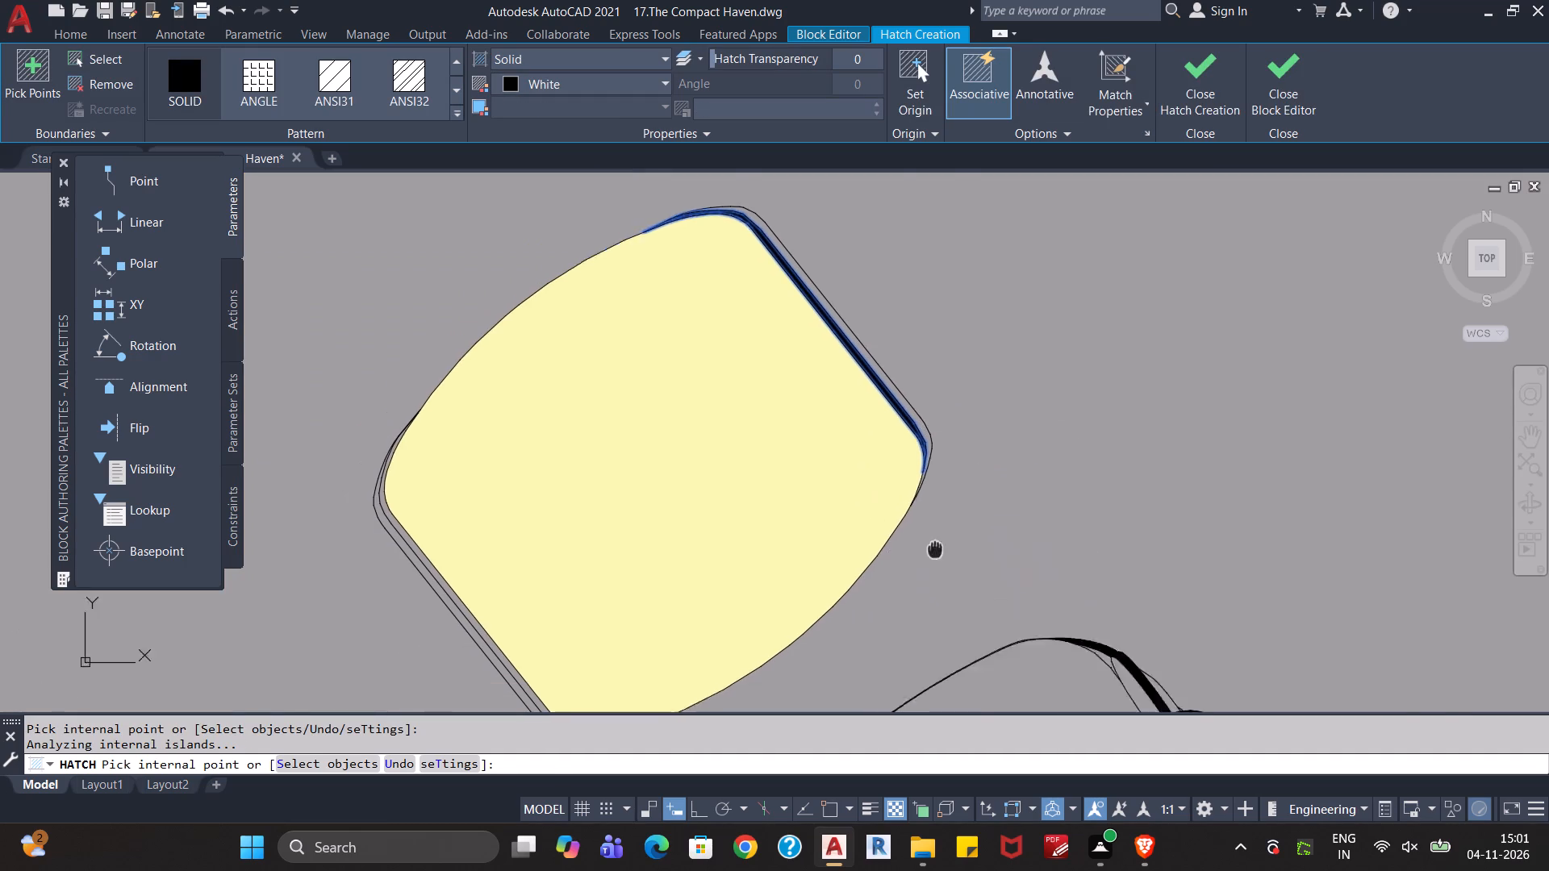
{"action": "middle_click_drag", "start_coordinate": [951, 544], "coordinate": [1117, 474]}
{"action": "scroll", "coordinate": [695, 604], "scroll_direction": "up", "scroll_amount": 3}
{"action": "left_click", "coordinate": [714, 569]}
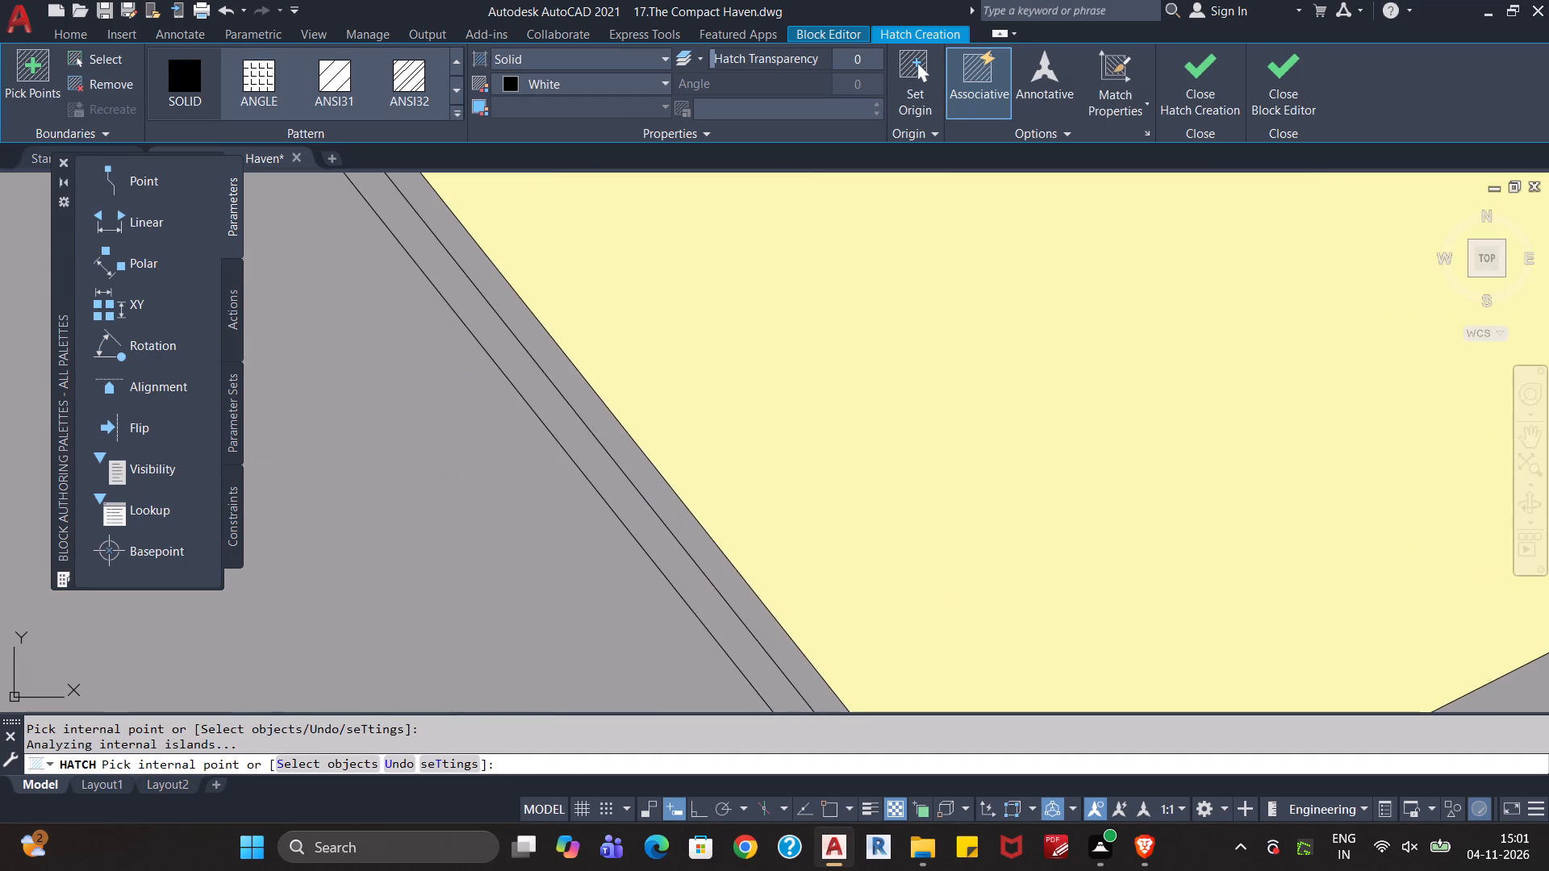
{"action": "scroll", "coordinate": [768, 619], "scroll_direction": "down", "scroll_amount": 3}
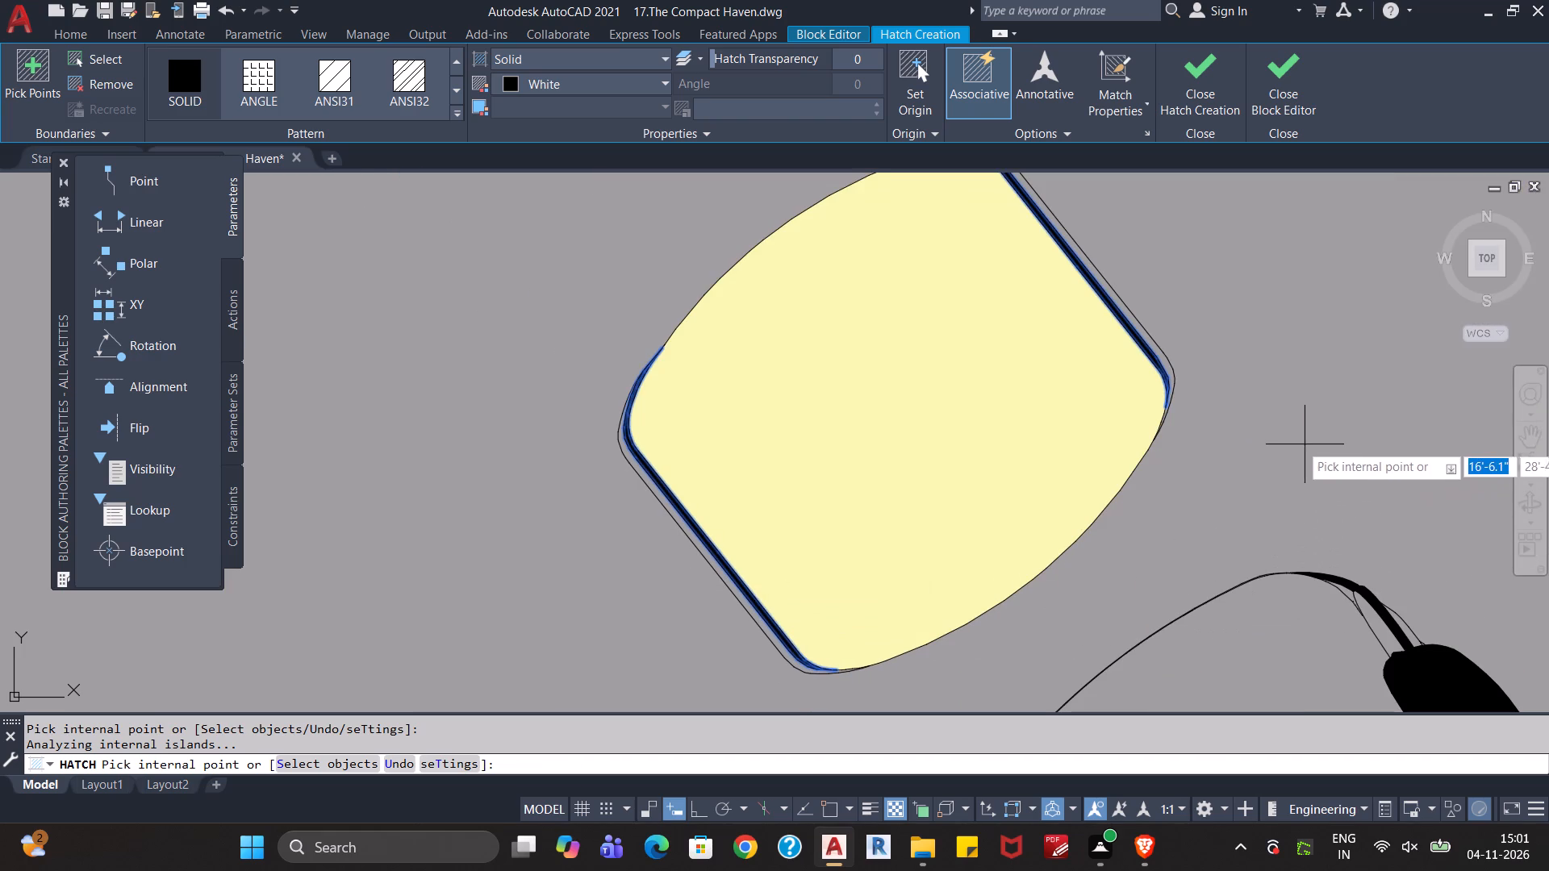
{"action": "key", "text": "Escape"}
{"action": "key", "text": "Escape"}
{"action": "scroll", "coordinate": [1305, 444], "scroll_direction": "down", "scroll_amount": 2}
{"action": "middle_click_drag", "start_coordinate": [1301, 467], "coordinate": [1120, 419]}
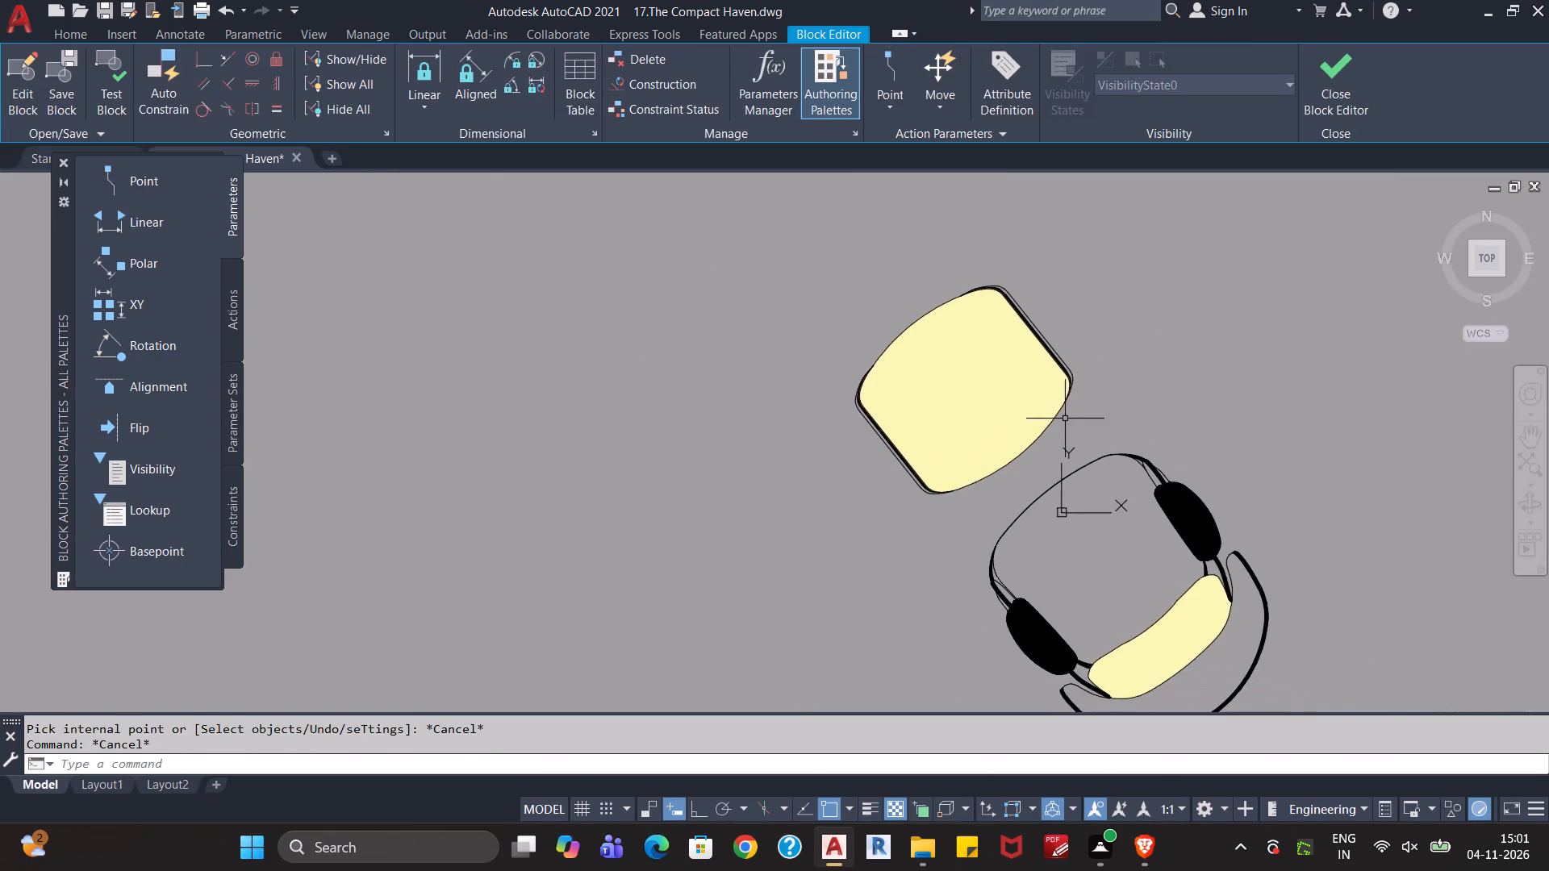
{"action": "scroll", "coordinate": [1063, 422], "scroll_direction": "down", "scroll_amount": 1}
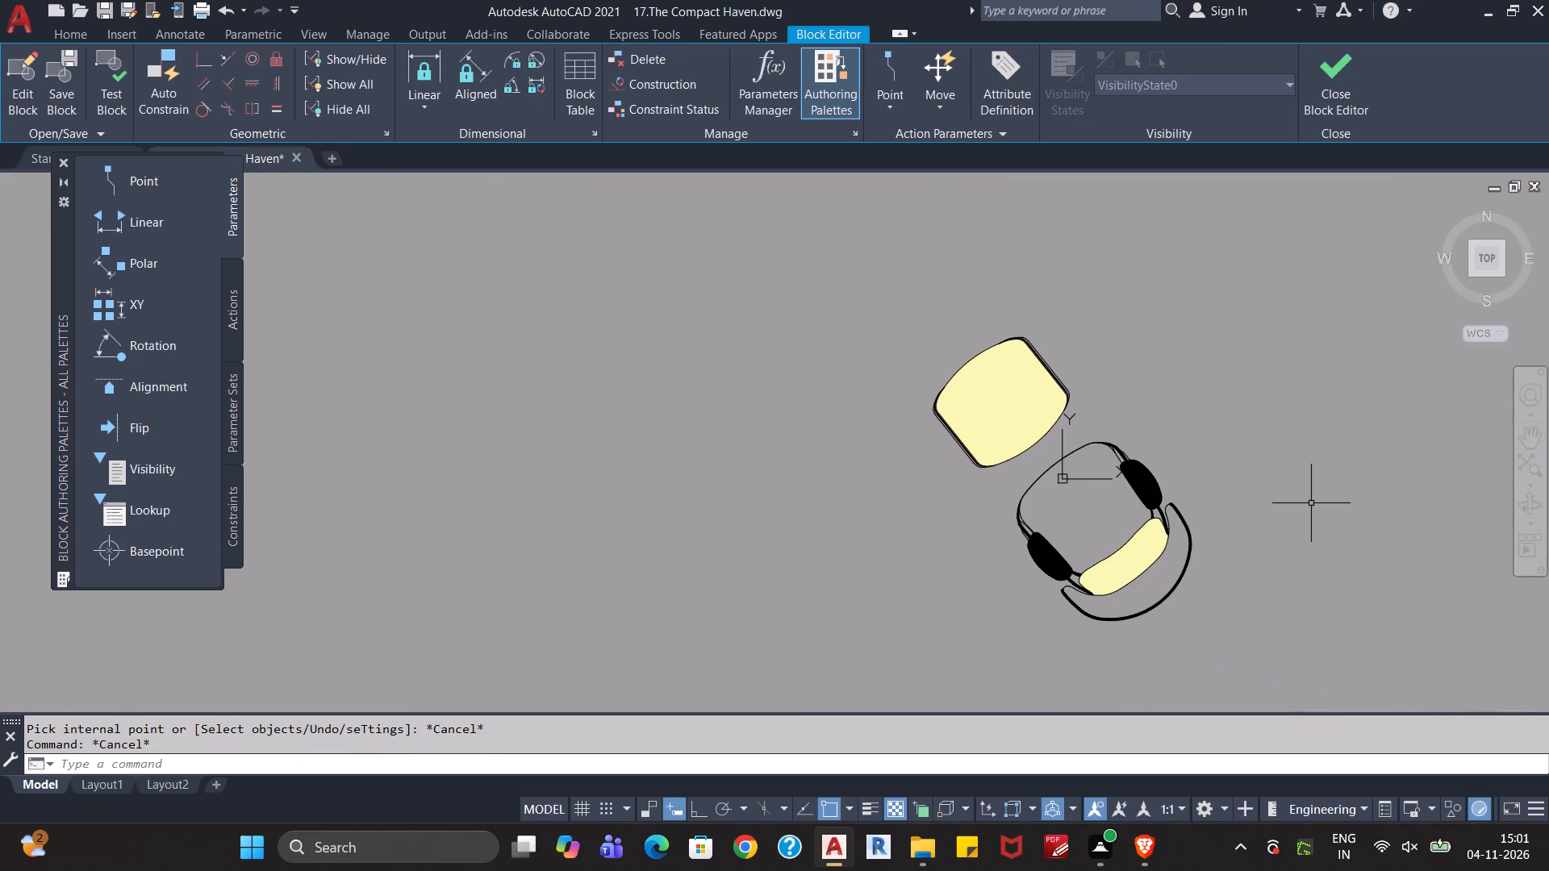
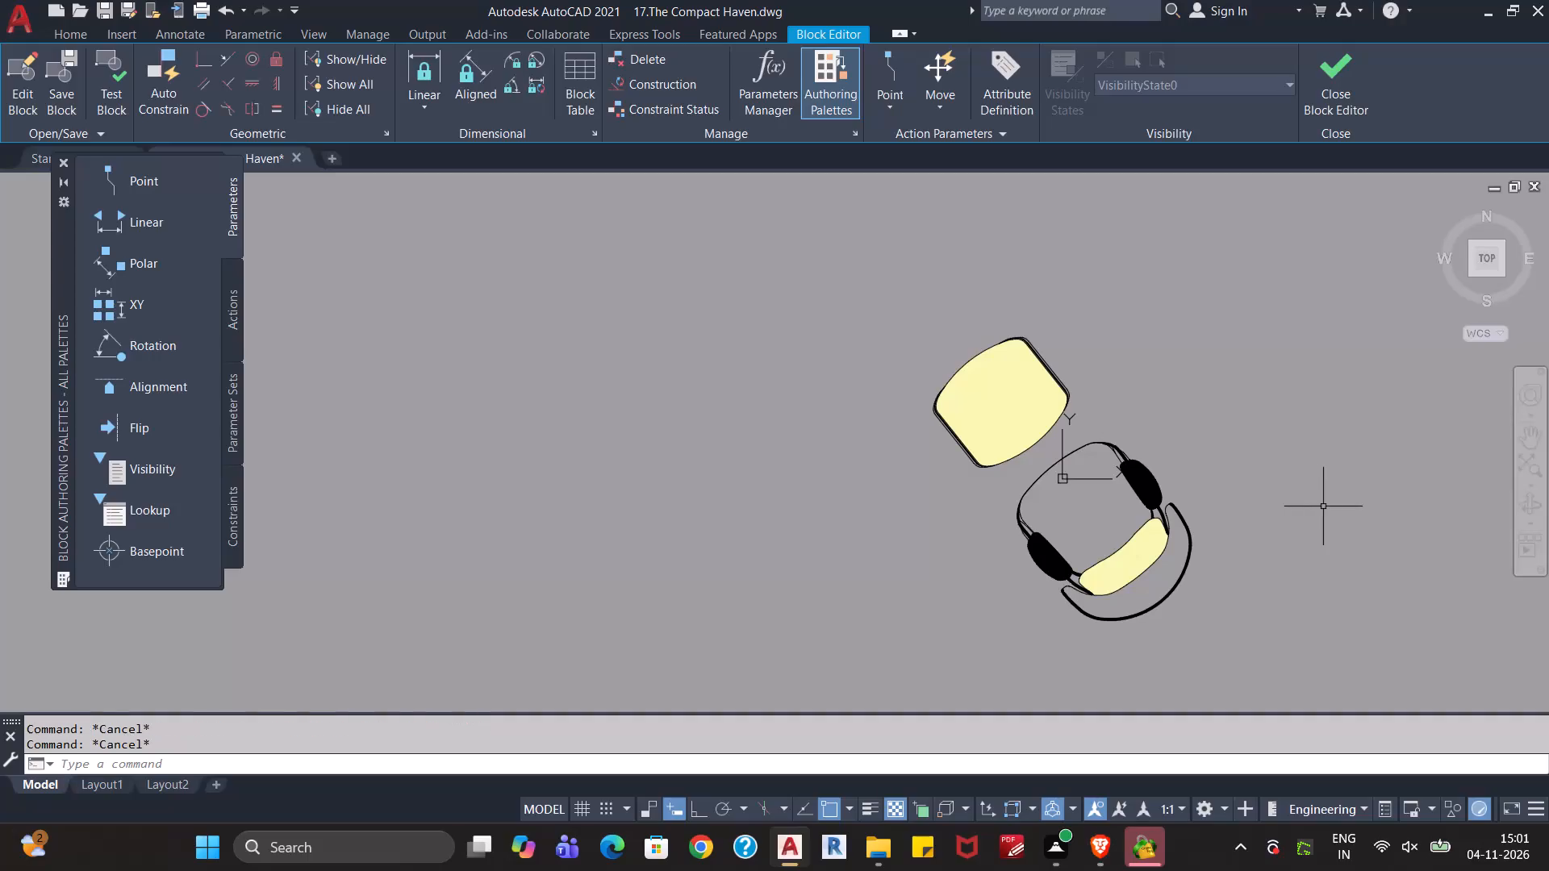
Bring up the waiting CryptoForge Updater window and close it without installing the update.
{"action": "key", "text": "Escape"}
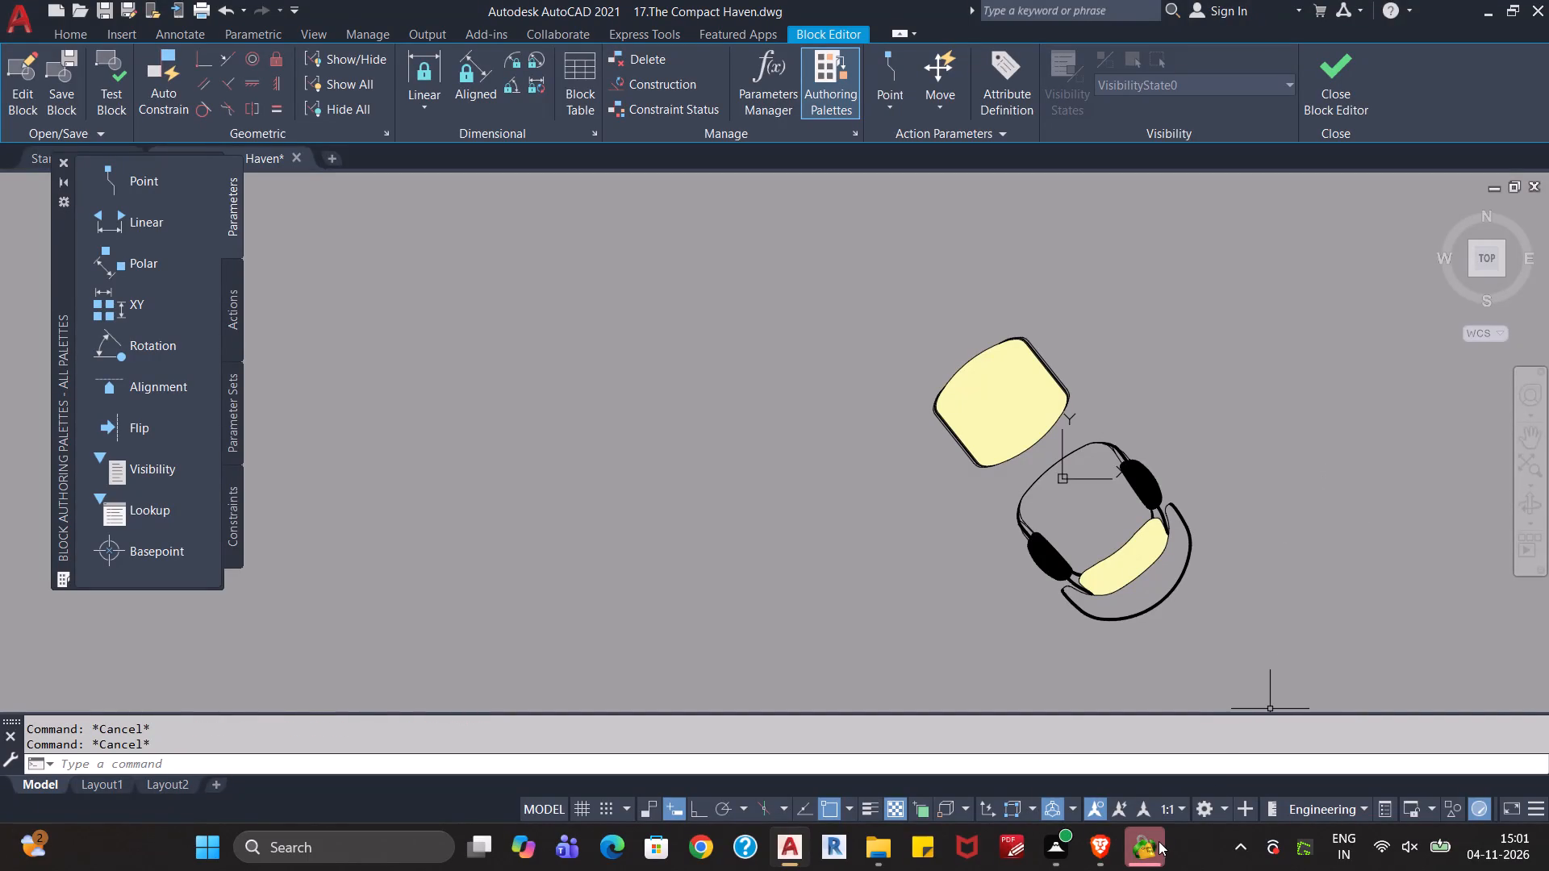
{"action": "left_click", "coordinate": [1158, 841]}
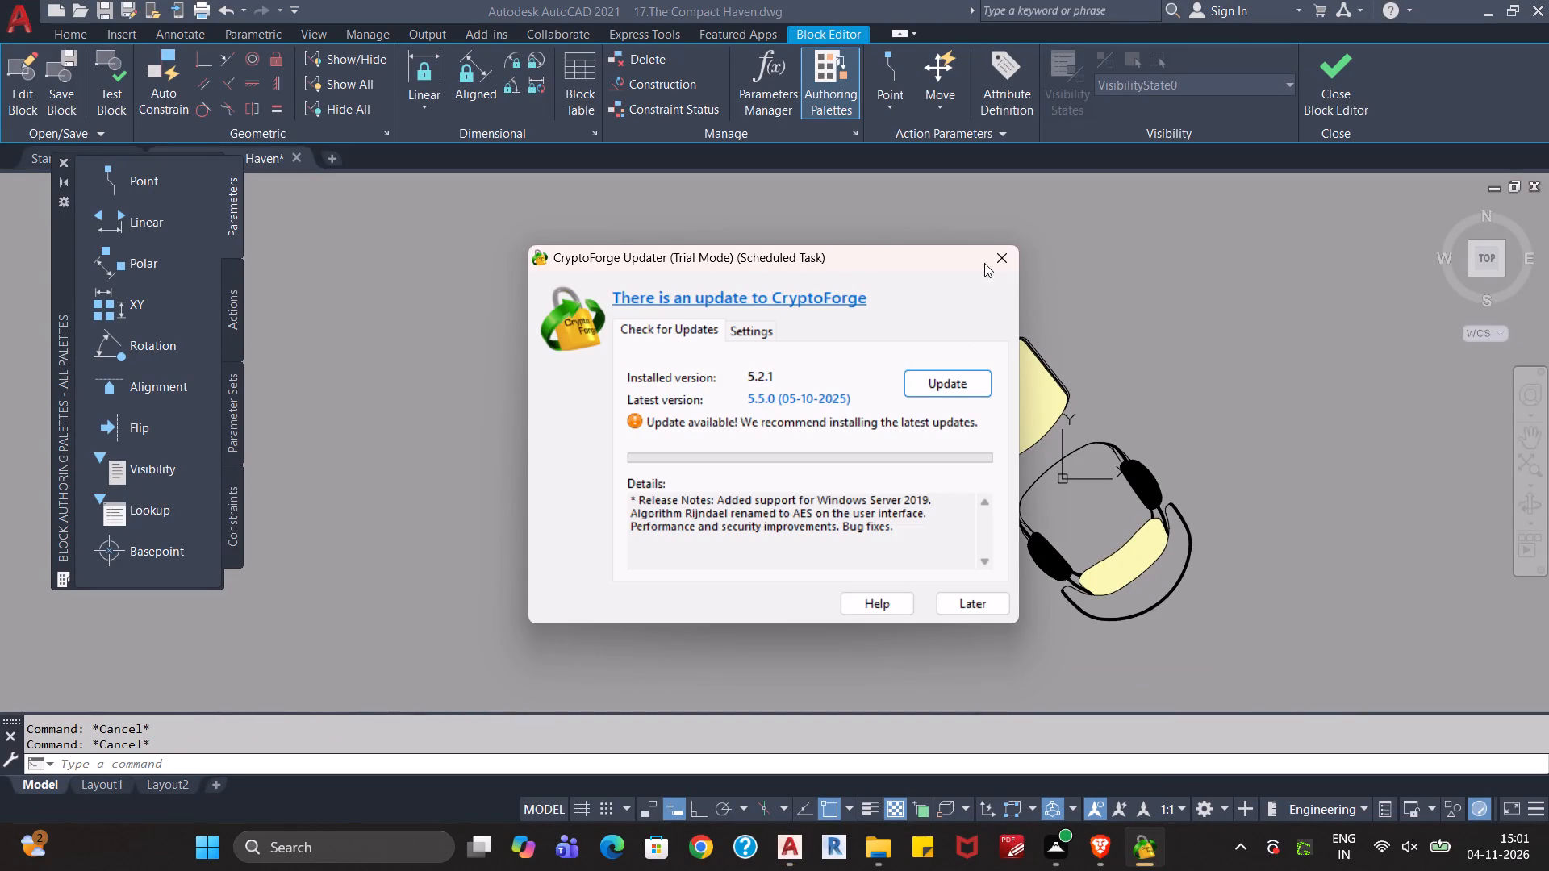
{"action": "left_click", "coordinate": [1006, 255]}
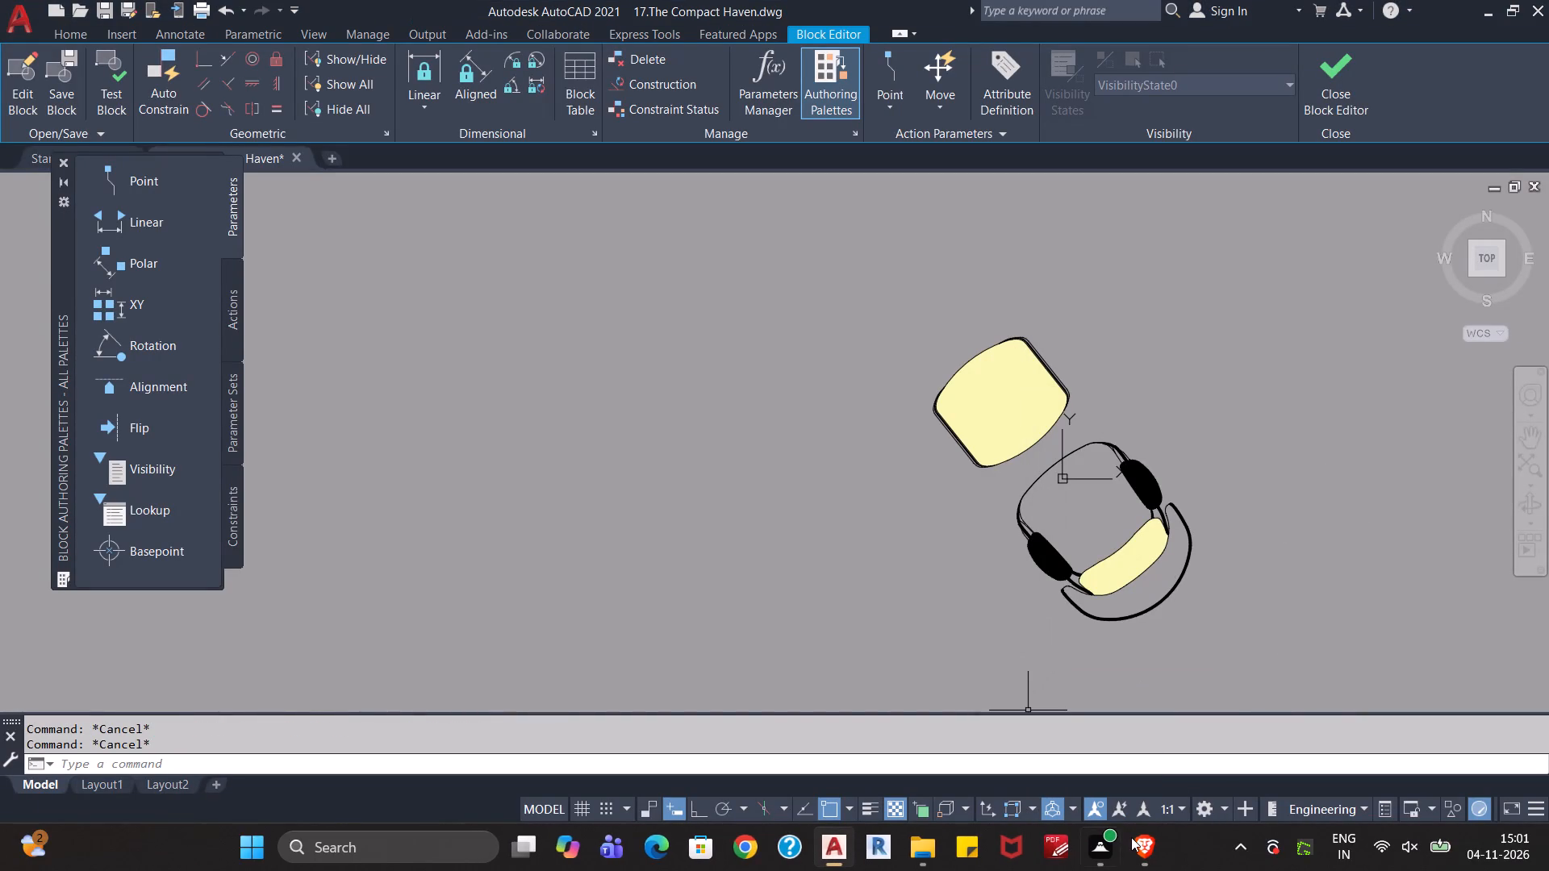
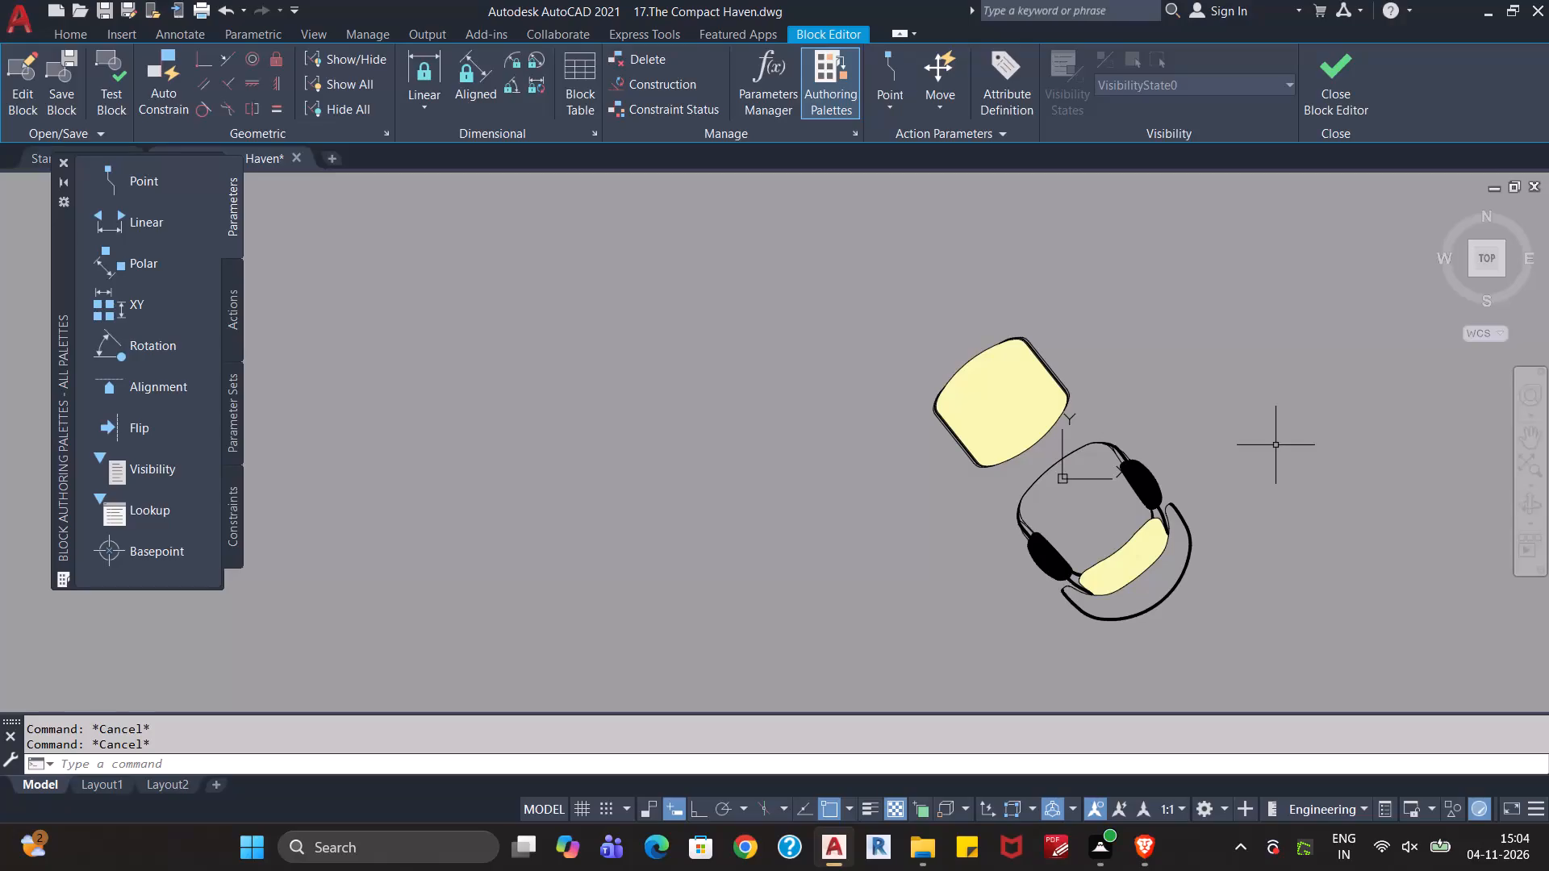
Try to fill the chair's open seat area with a solid hatch in colour 254,234,185.
{"action": "type", "text": "ha"}
{"action": "key", "text": "Return"}
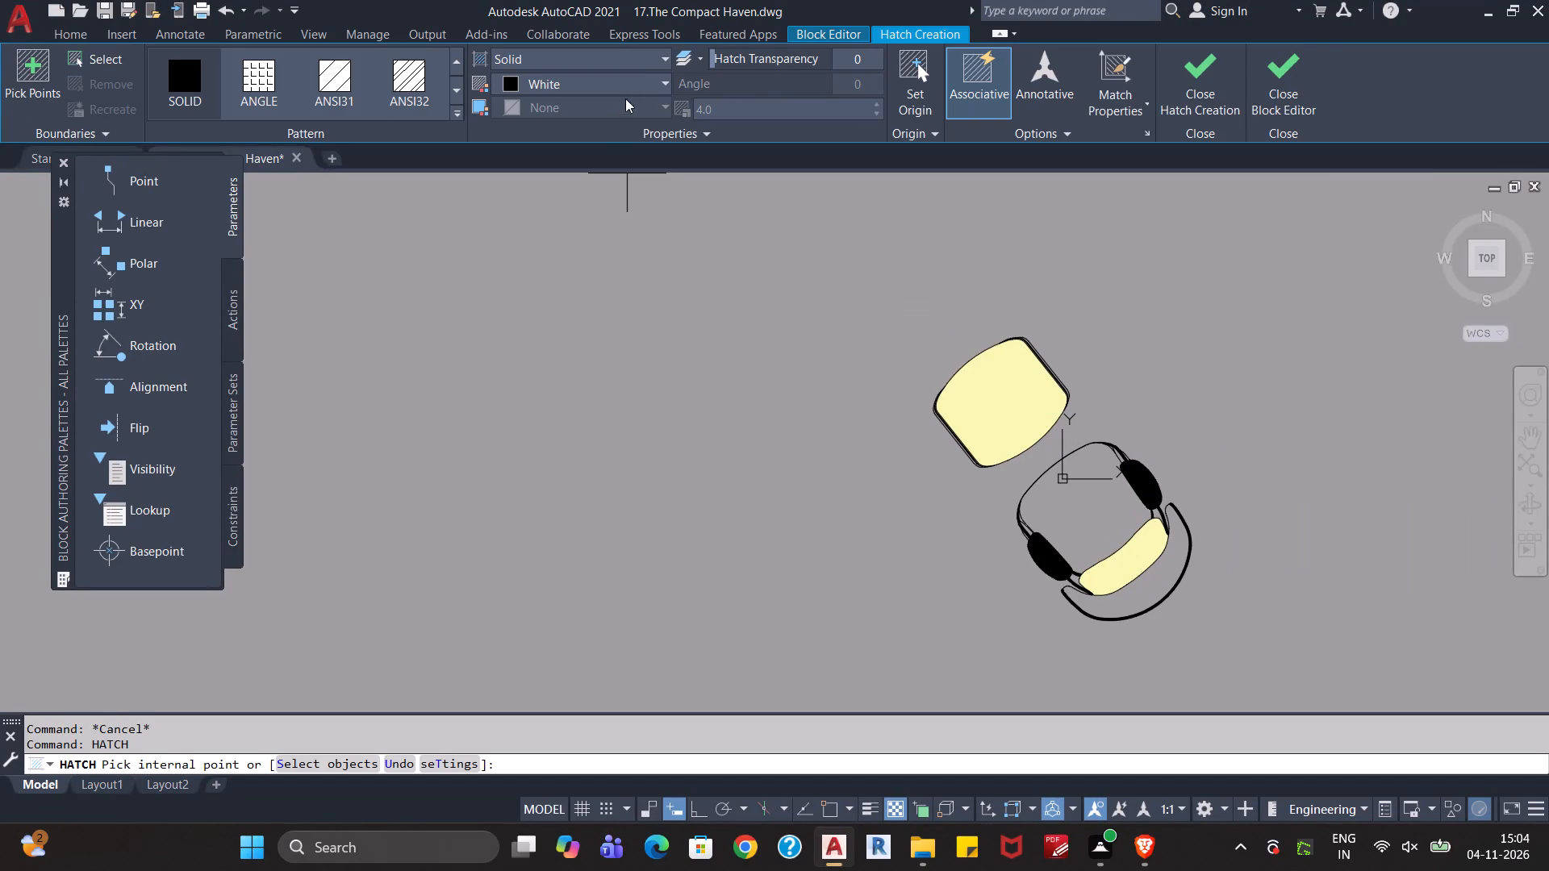
{"action": "left_click", "coordinate": [651, 78]}
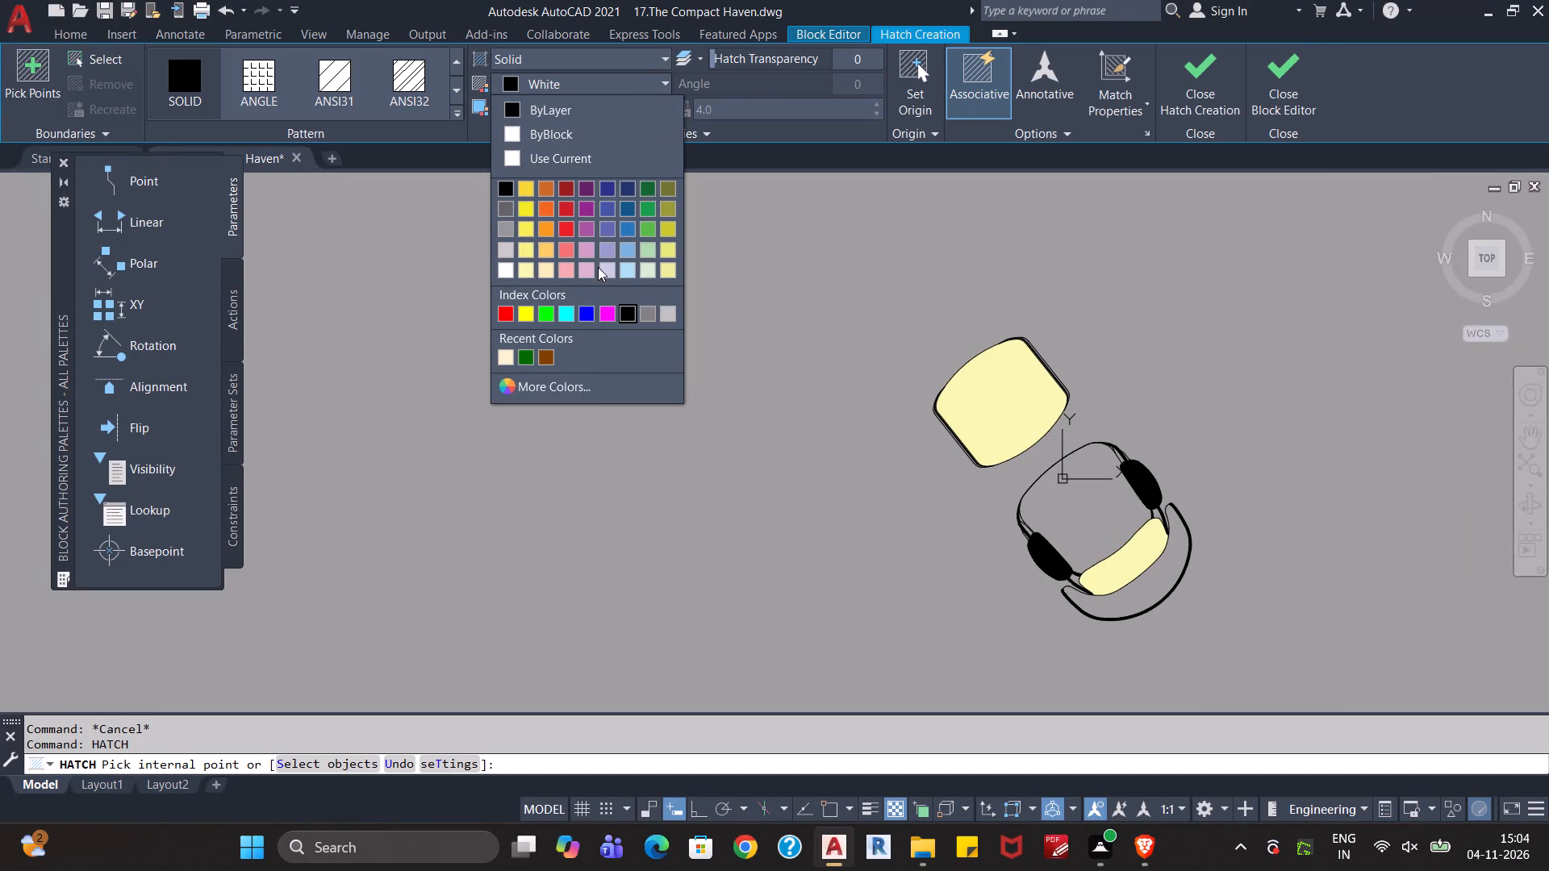
{"action": "left_click", "coordinate": [543, 270]}
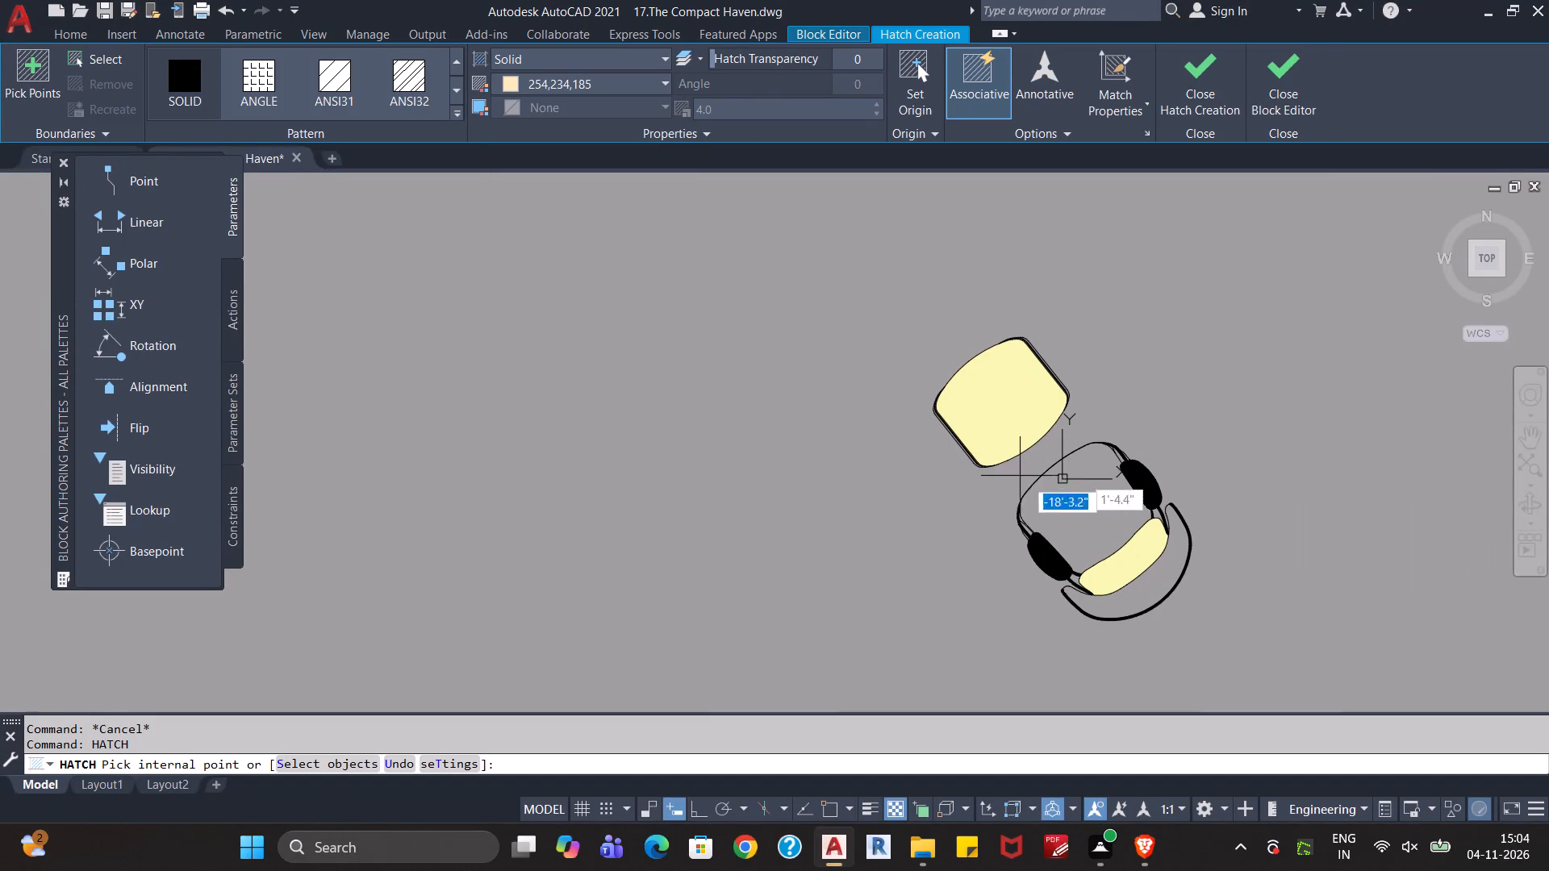
{"action": "left_click", "coordinate": [1045, 502]}
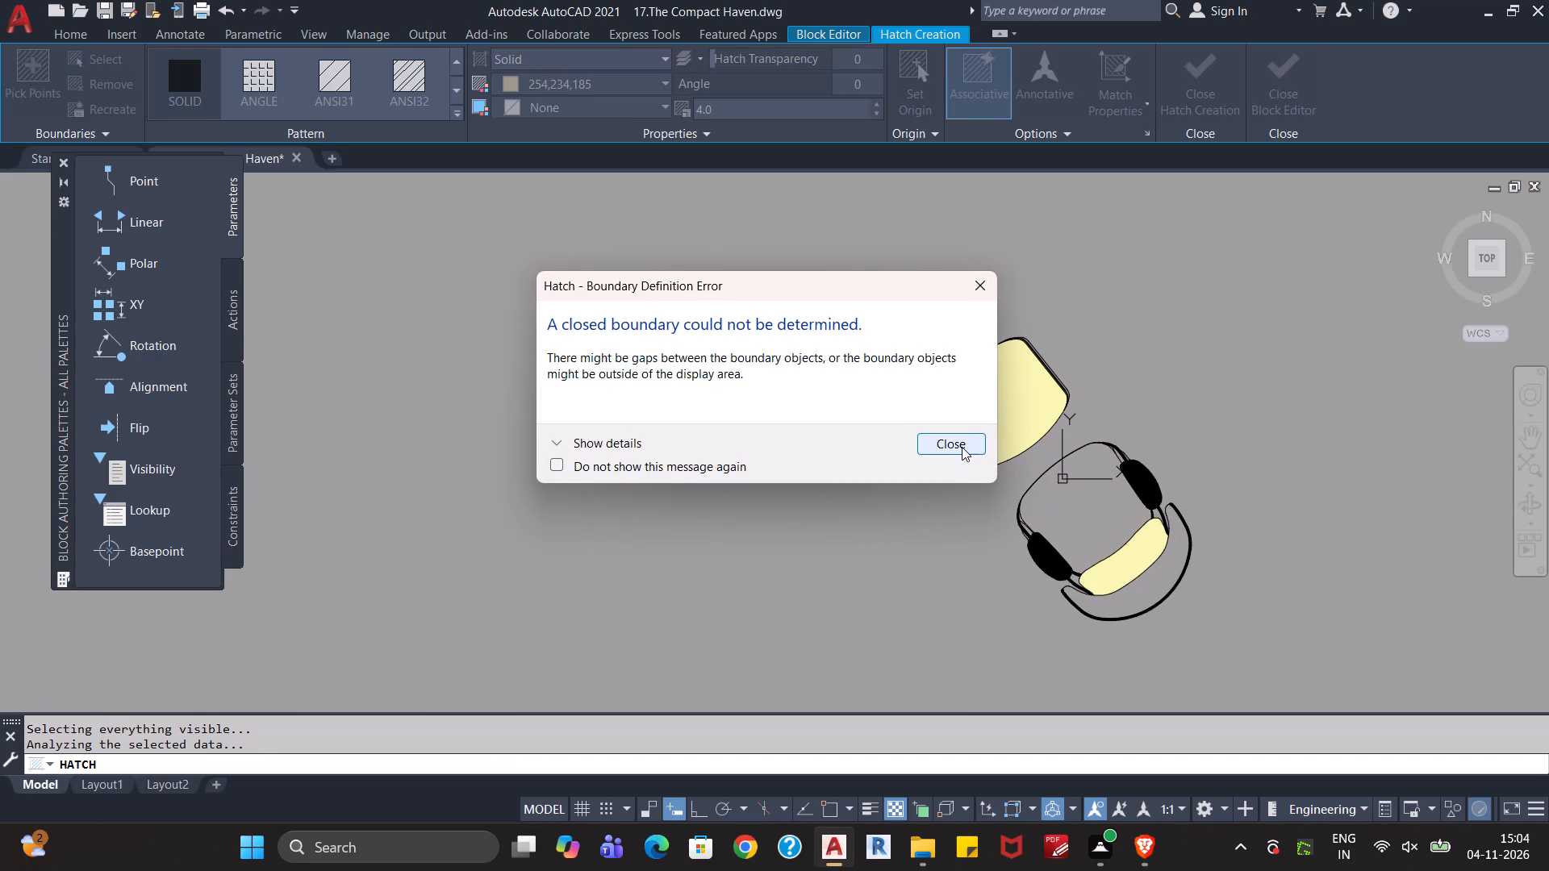
{"action": "left_click", "coordinate": [962, 447]}
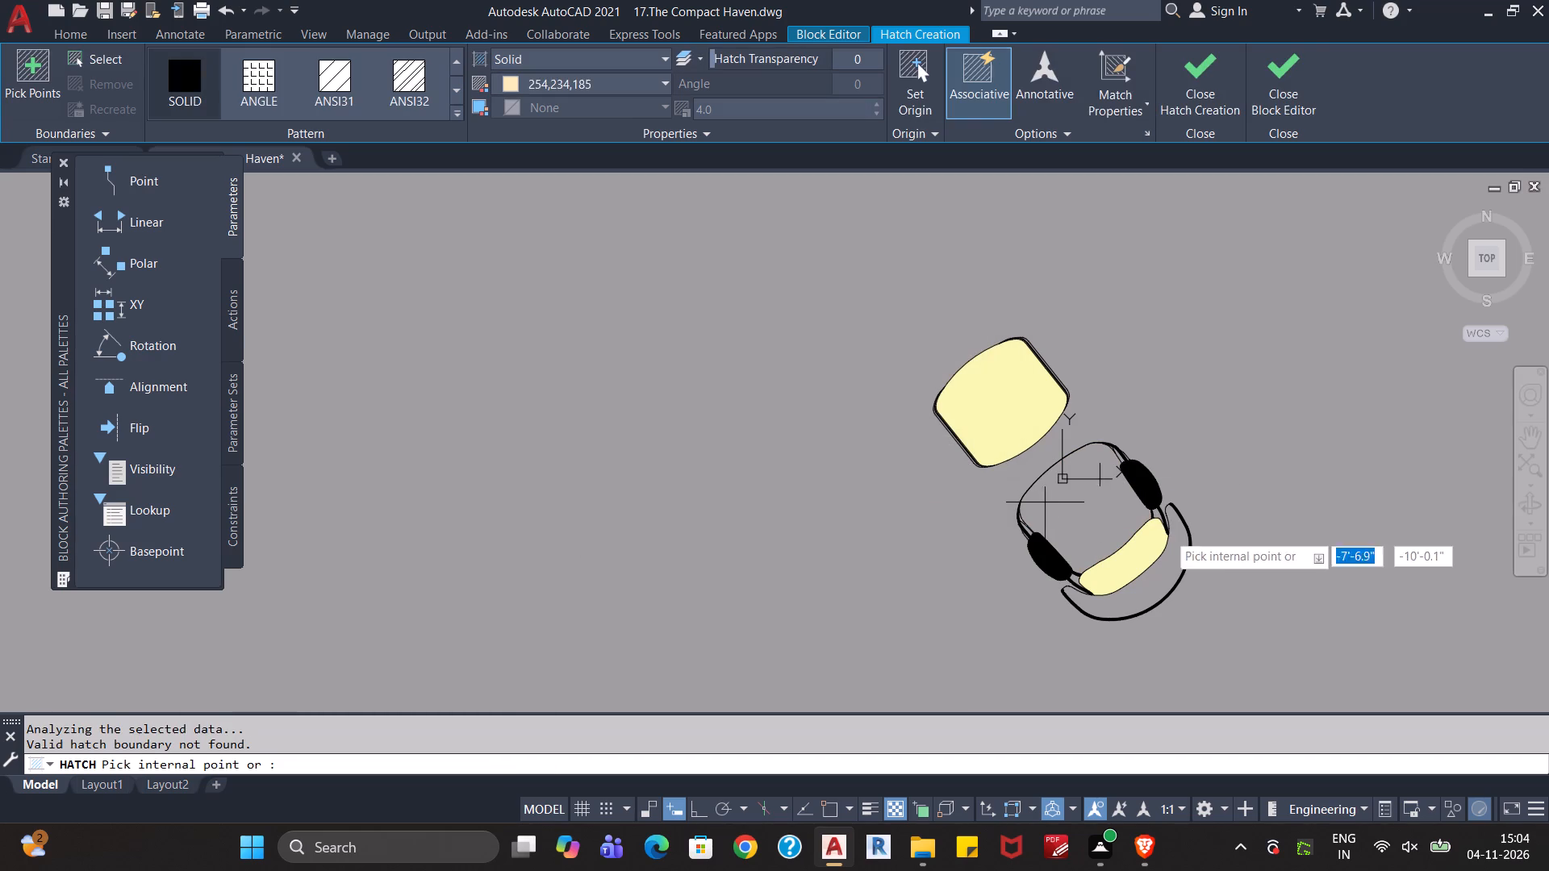
{"action": "left_click", "coordinate": [1189, 544]}
{"action": "scroll", "coordinate": [1188, 545], "scroll_direction": "up", "scroll_amount": 4}
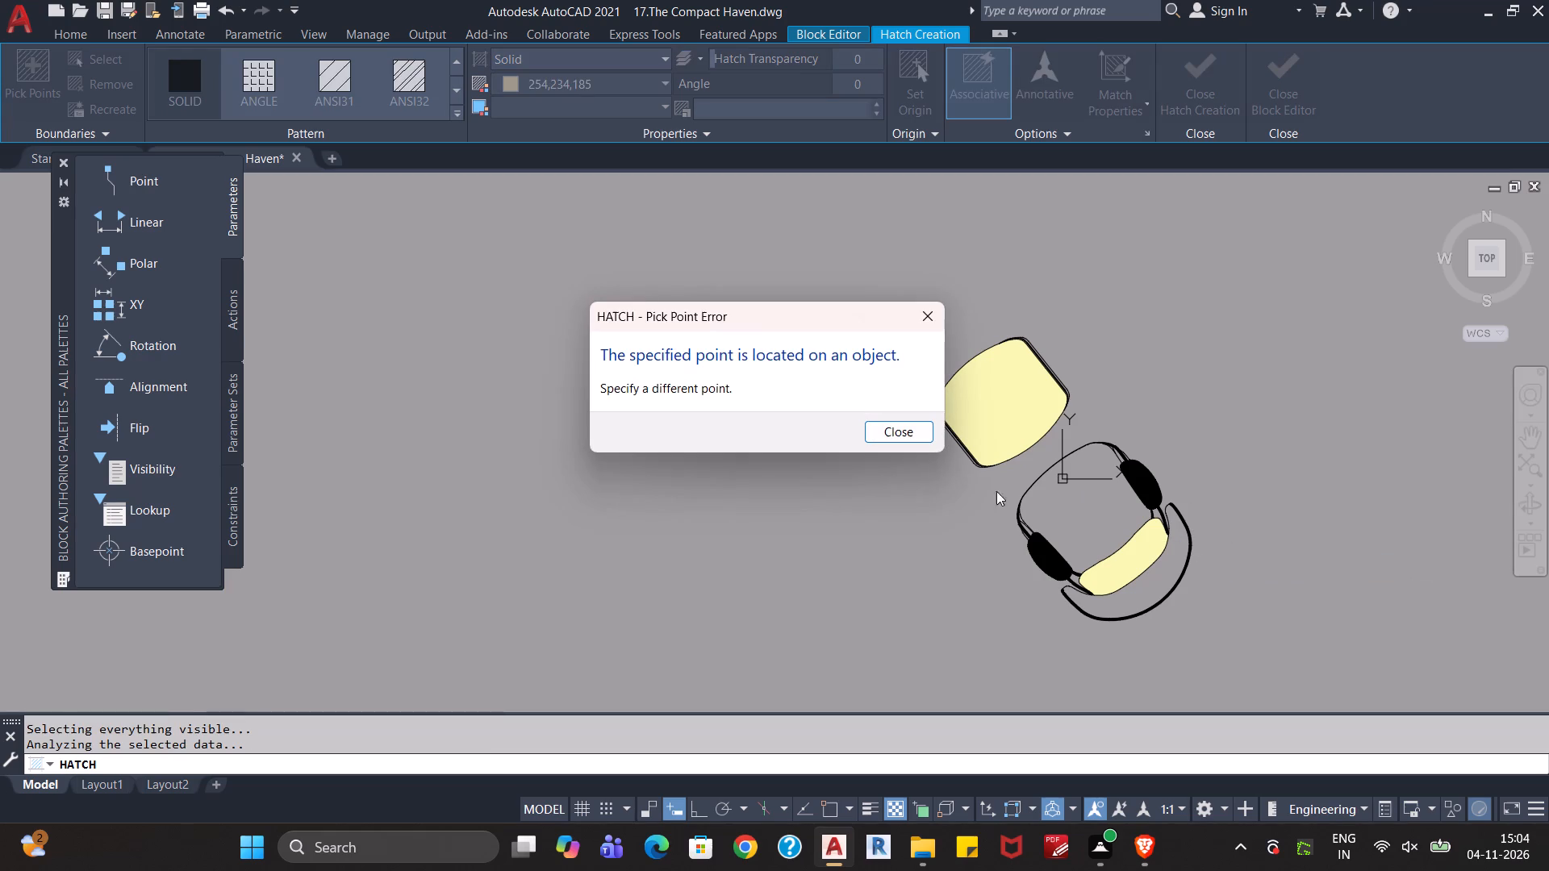
{"action": "left_click", "coordinate": [924, 431]}
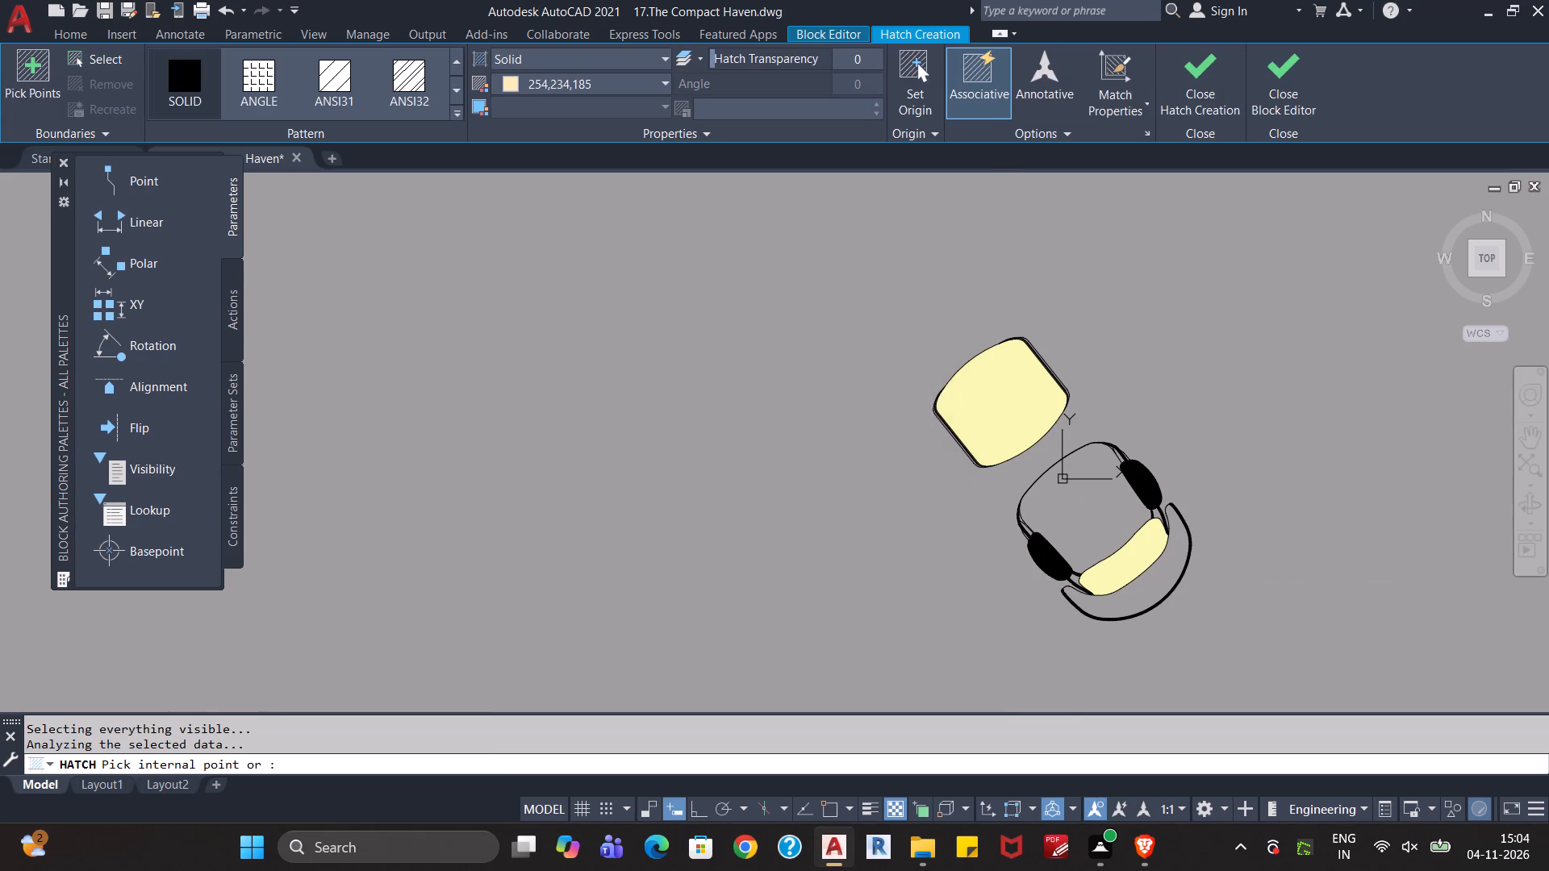
{"action": "scroll", "coordinate": [1098, 515], "scroll_direction": "up", "scroll_amount": 2}
{"action": "middle_click_drag", "start_coordinate": [1134, 526], "coordinate": [1060, 495]}
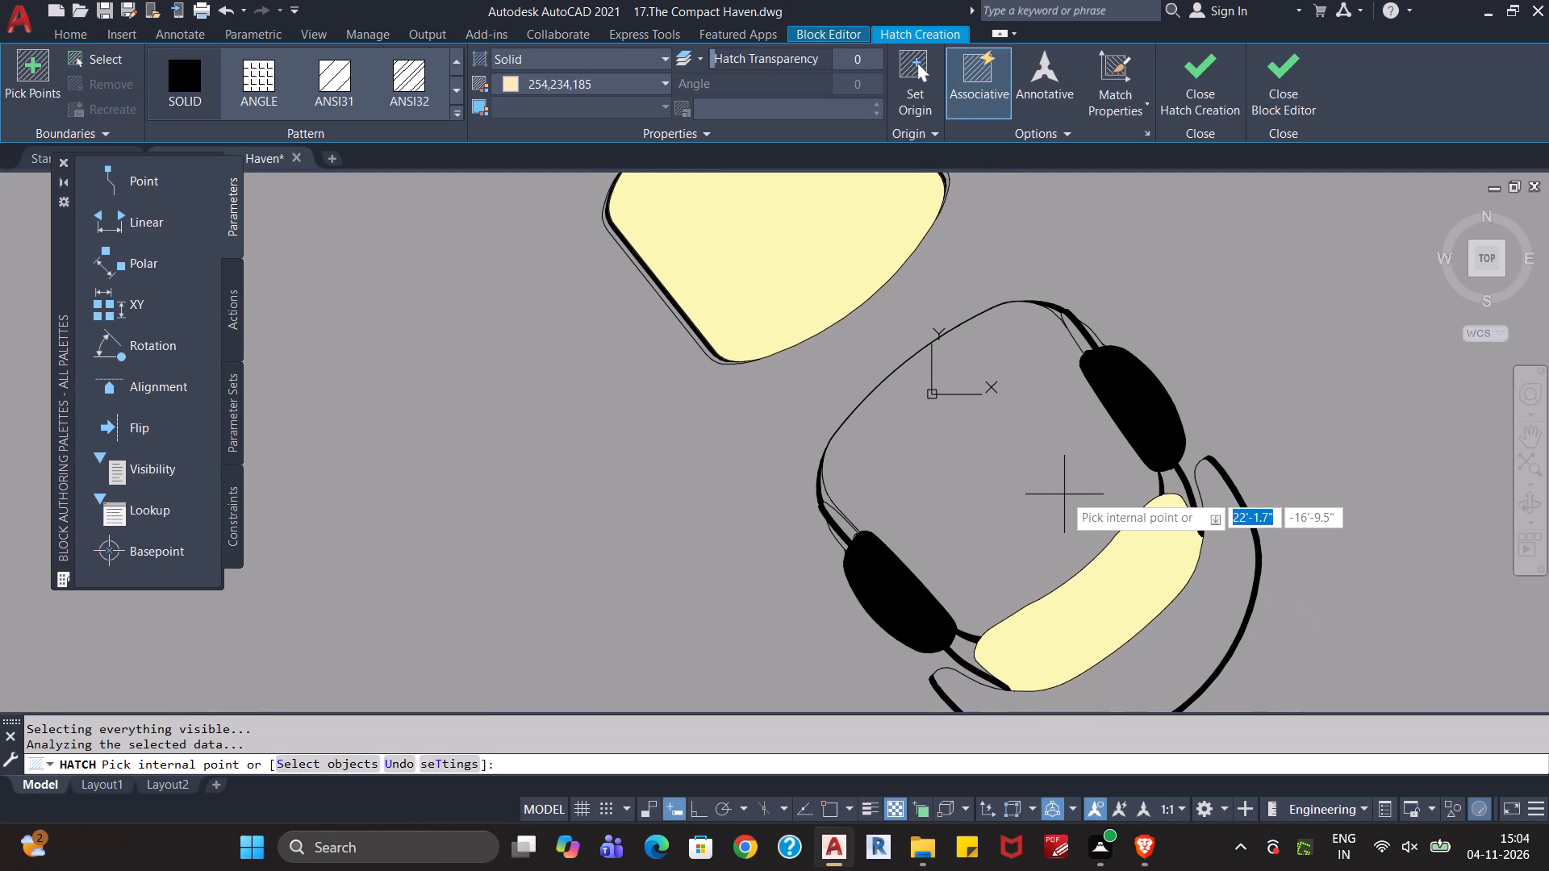
{"action": "left_click", "coordinate": [1064, 494]}
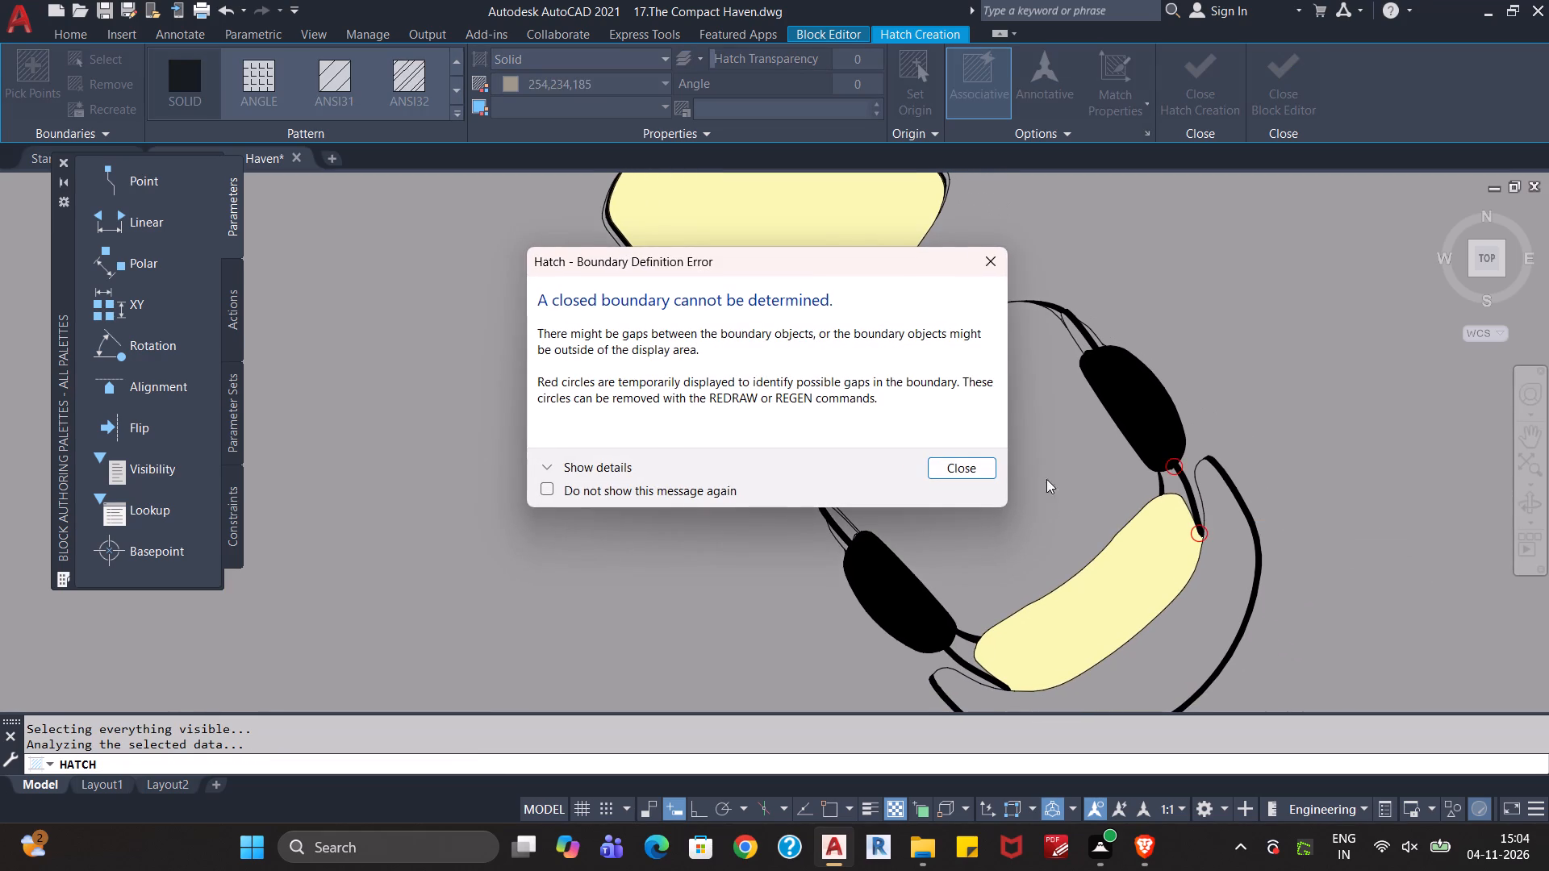
{"action": "left_click", "coordinate": [977, 470]}
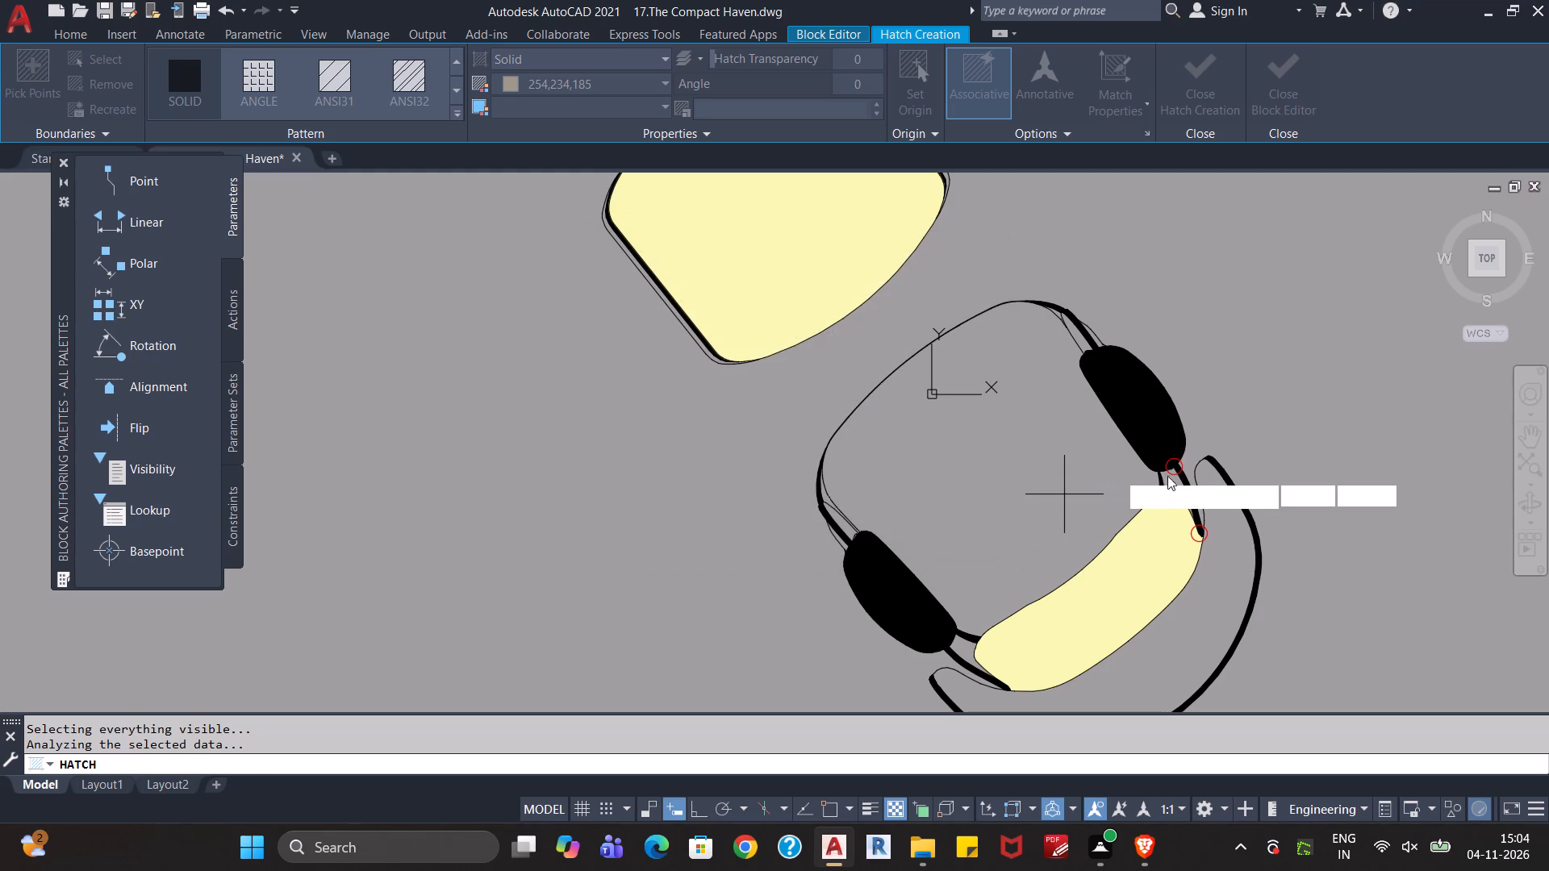
{"action": "key", "text": "Escape"}
{"action": "key", "text": "Escape"}
Stretch the end vertex of the upper armrest's outline onto the adjoining frame strip's endpoint at the marked gap.
{"action": "scroll", "coordinate": [1179, 466], "scroll_direction": "up", "scroll_amount": 3}
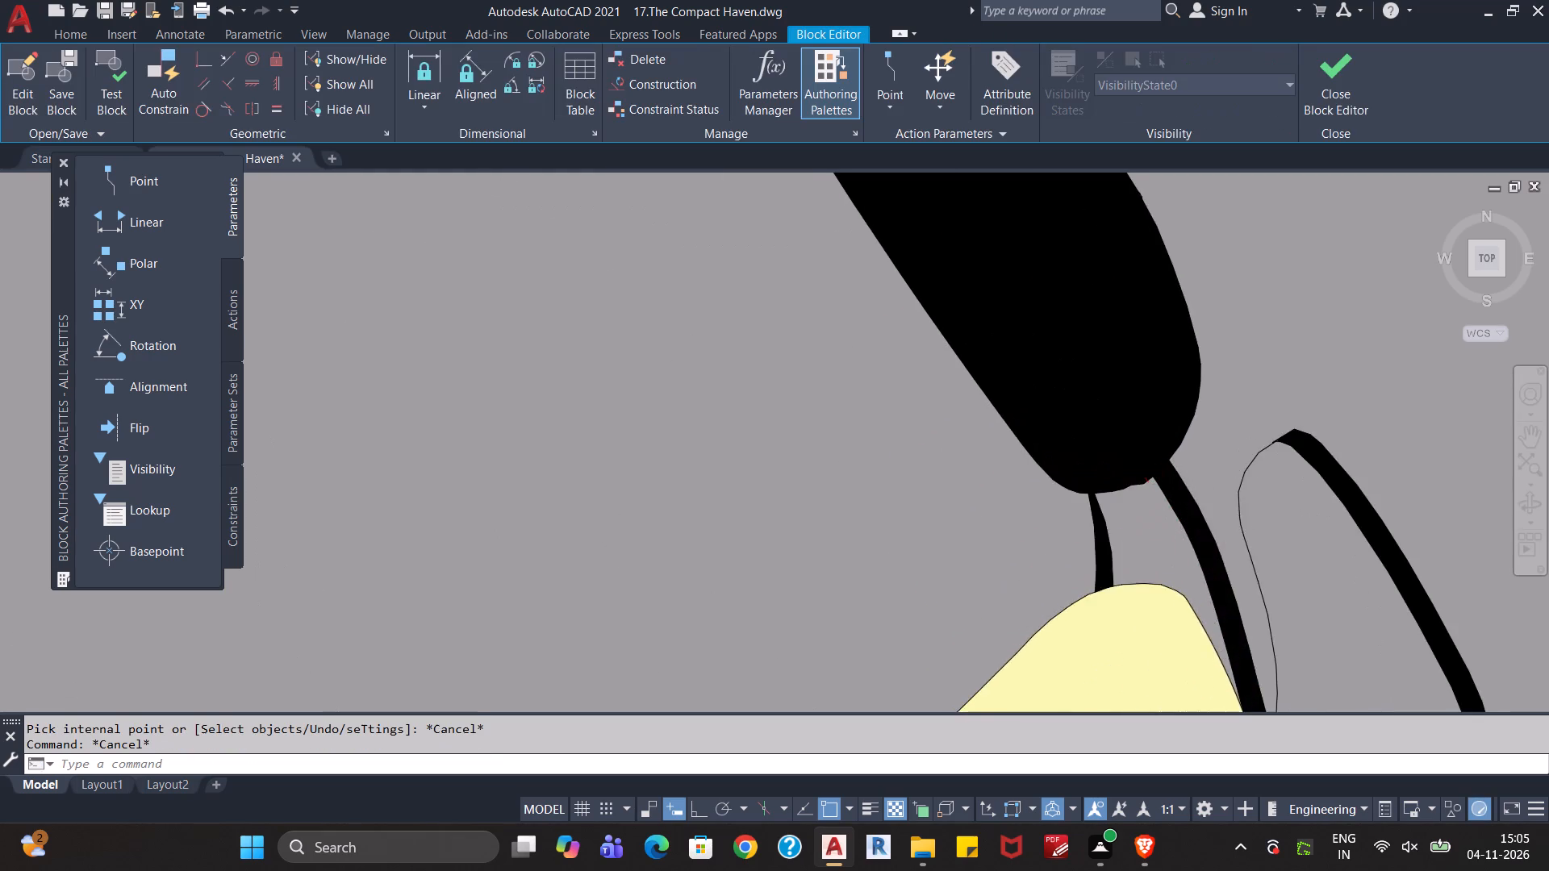
{"action": "scroll", "coordinate": [1179, 466], "scroll_direction": "up", "scroll_amount": 5}
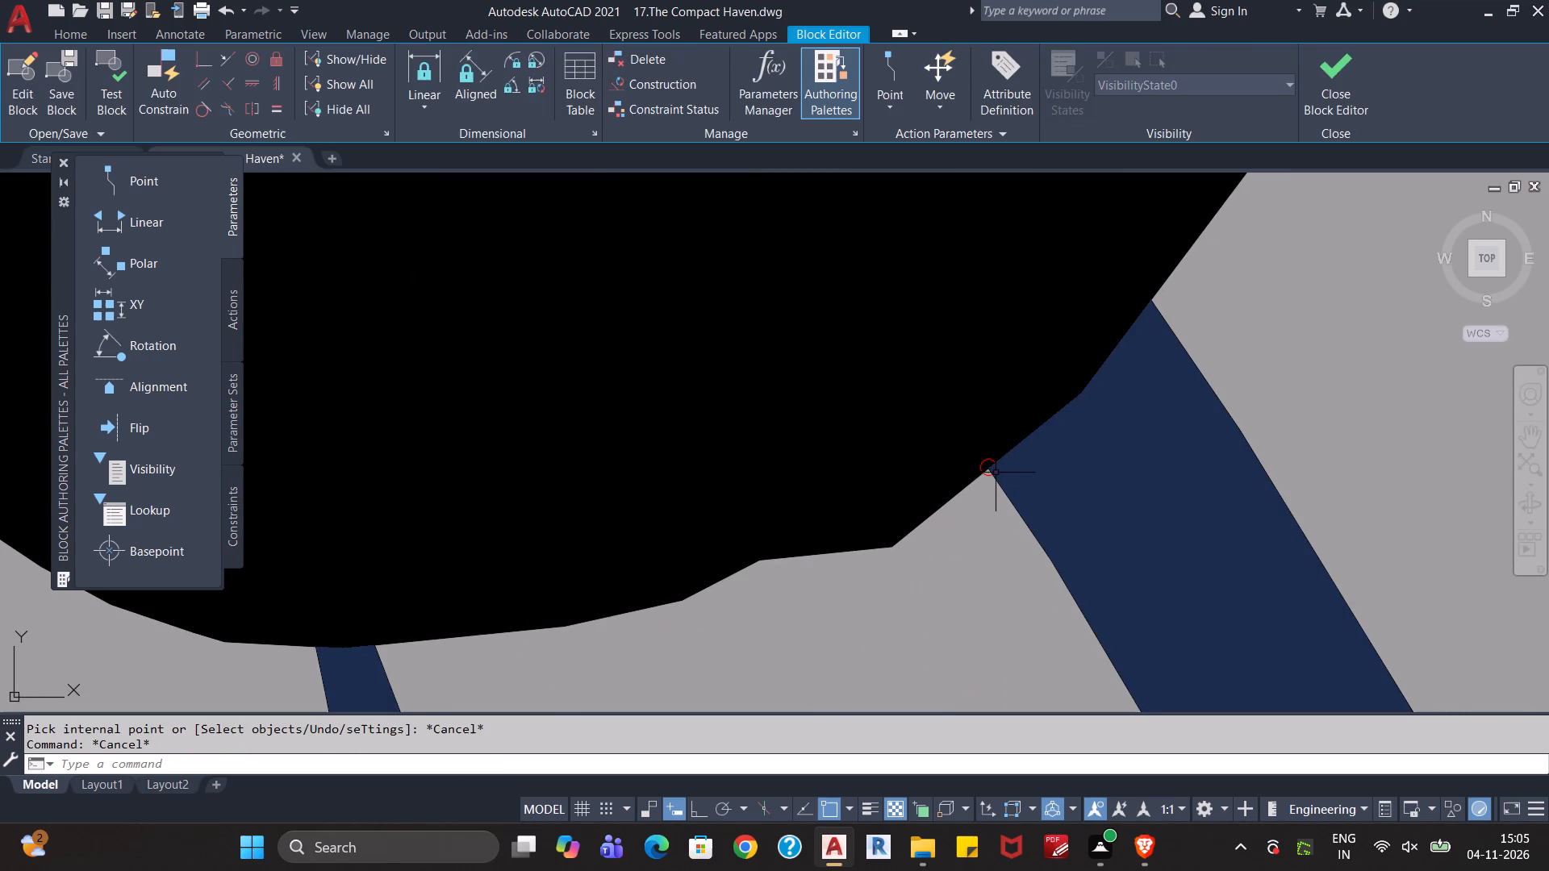
{"action": "left_click", "coordinate": [992, 475]}
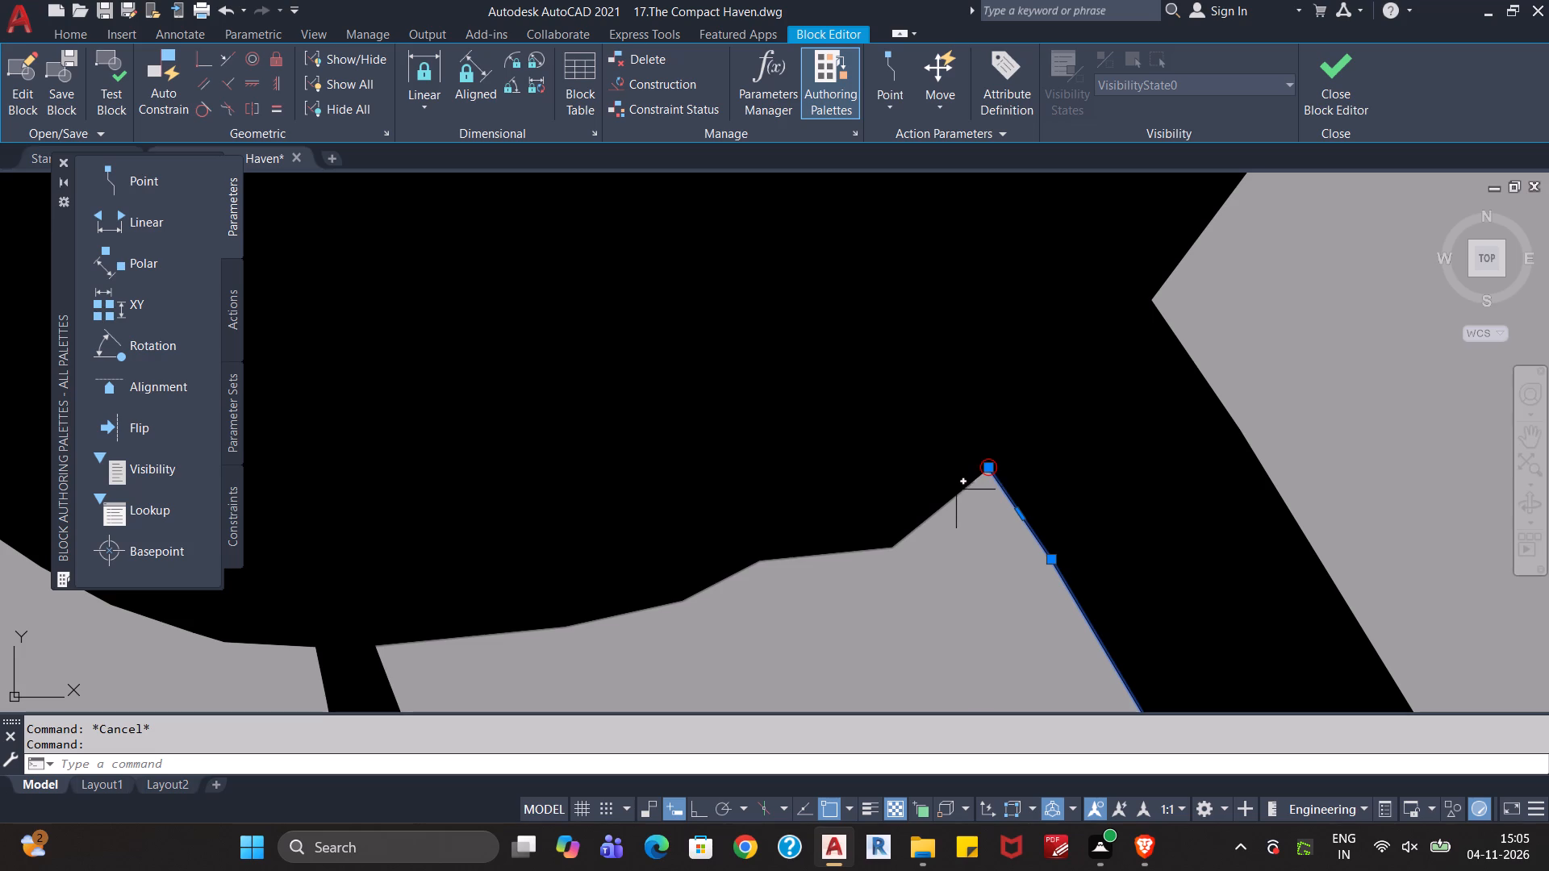
{"action": "left_click", "coordinate": [956, 490]}
{"action": "left_click", "coordinate": [975, 477]}
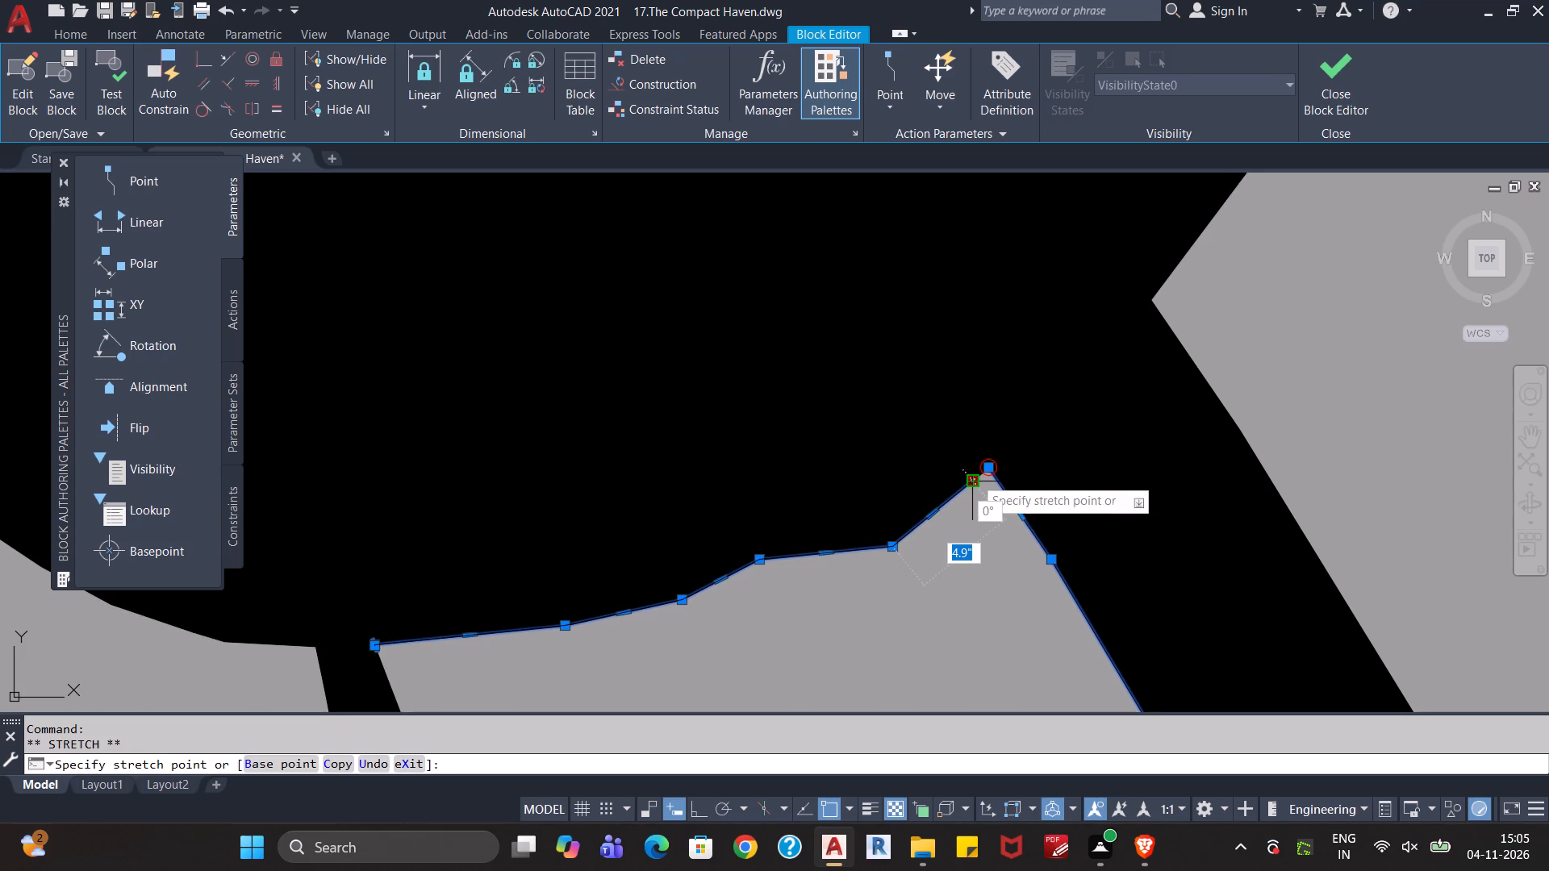
{"action": "left_click", "coordinate": [987, 469]}
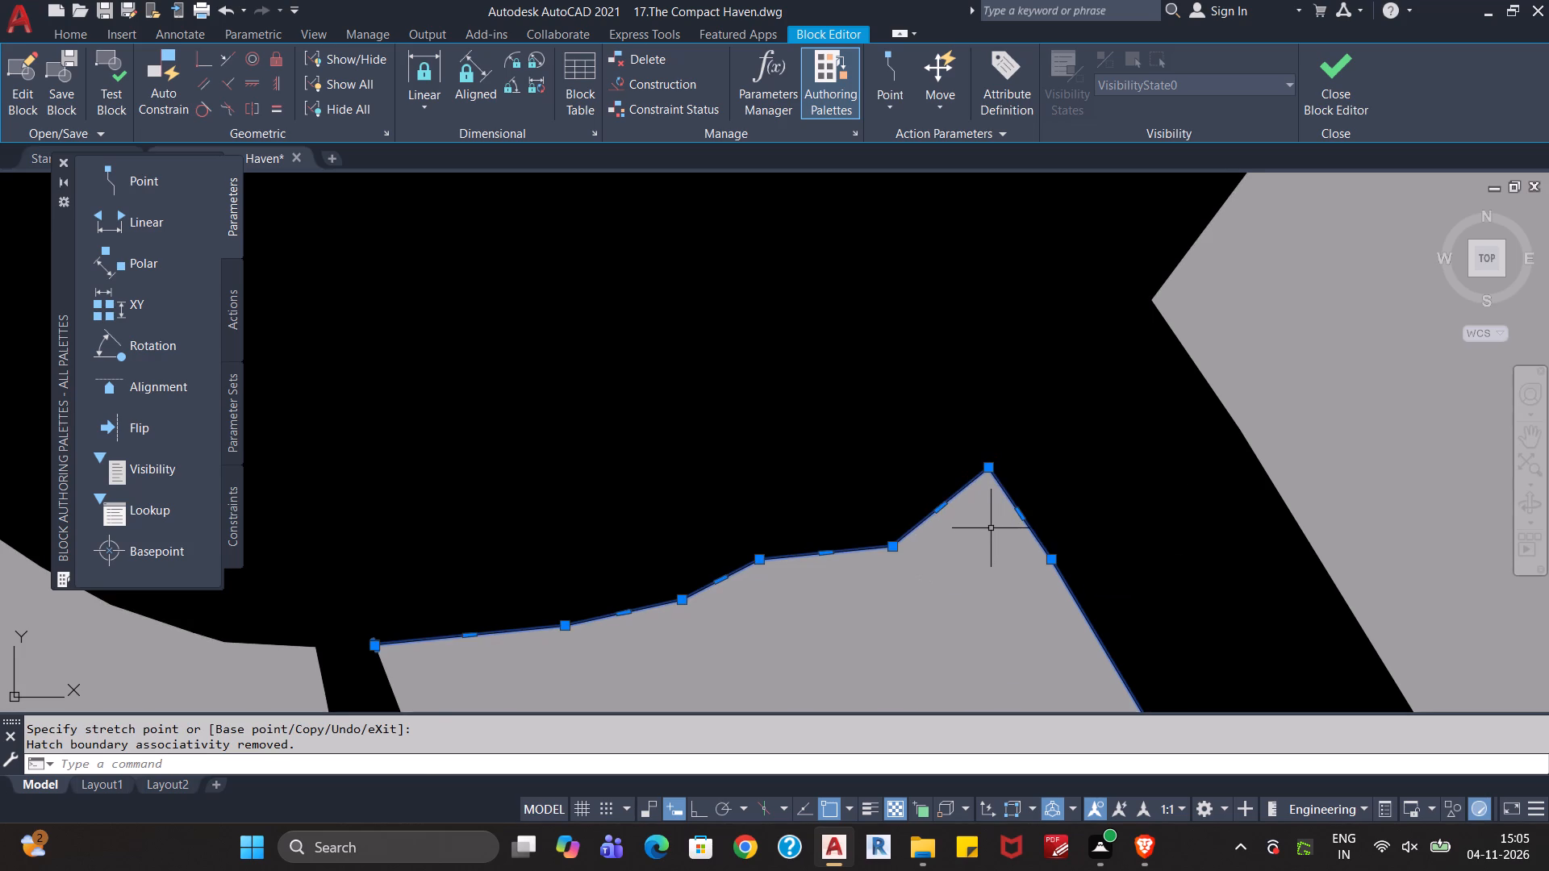
{"action": "key", "text": "Escape"}
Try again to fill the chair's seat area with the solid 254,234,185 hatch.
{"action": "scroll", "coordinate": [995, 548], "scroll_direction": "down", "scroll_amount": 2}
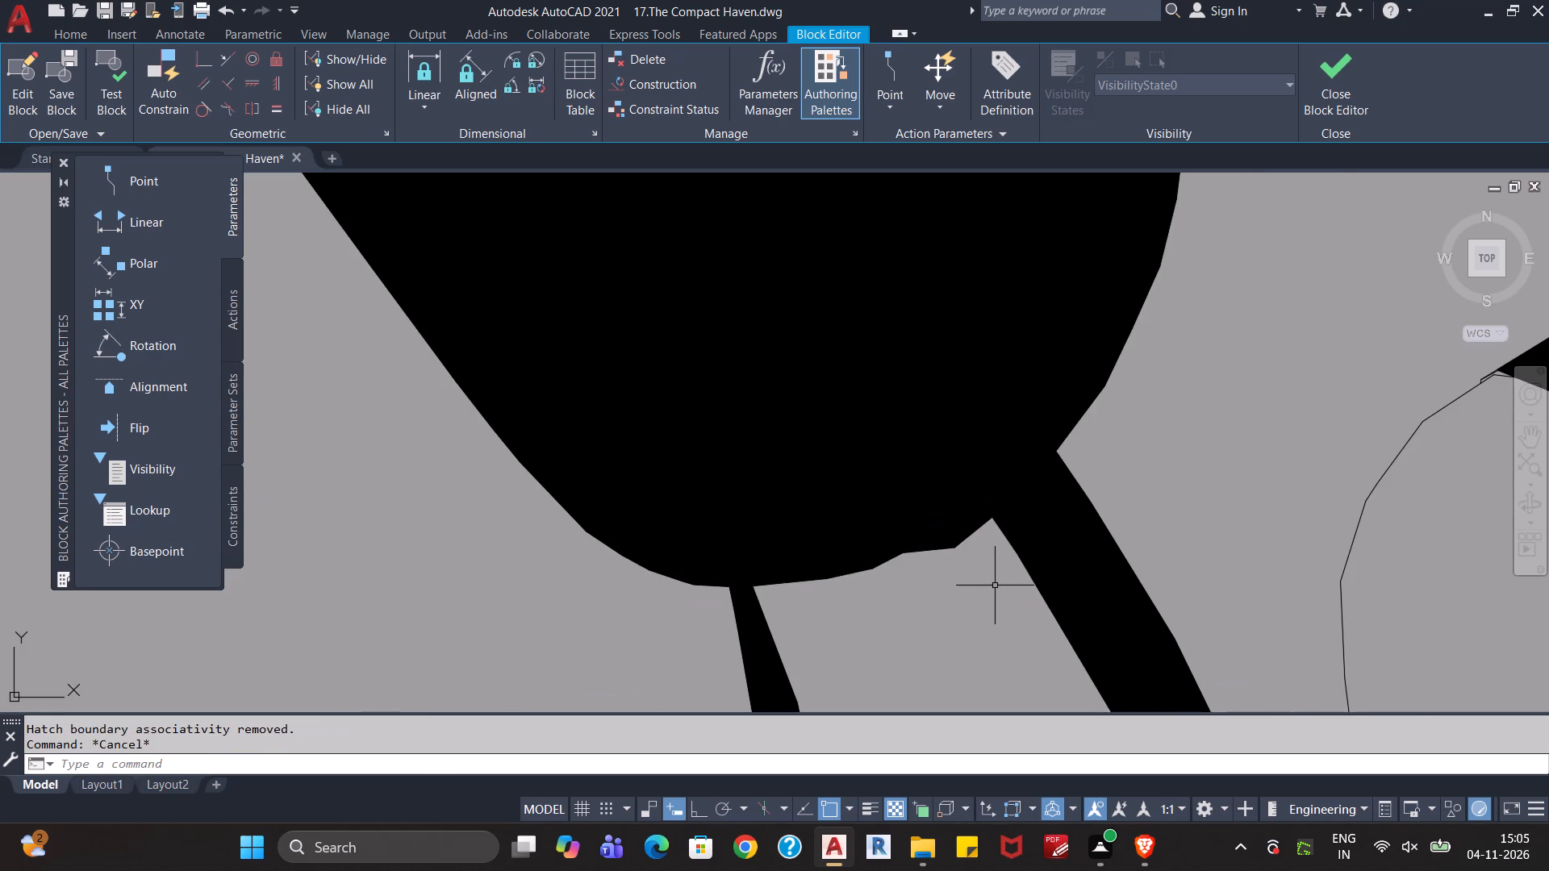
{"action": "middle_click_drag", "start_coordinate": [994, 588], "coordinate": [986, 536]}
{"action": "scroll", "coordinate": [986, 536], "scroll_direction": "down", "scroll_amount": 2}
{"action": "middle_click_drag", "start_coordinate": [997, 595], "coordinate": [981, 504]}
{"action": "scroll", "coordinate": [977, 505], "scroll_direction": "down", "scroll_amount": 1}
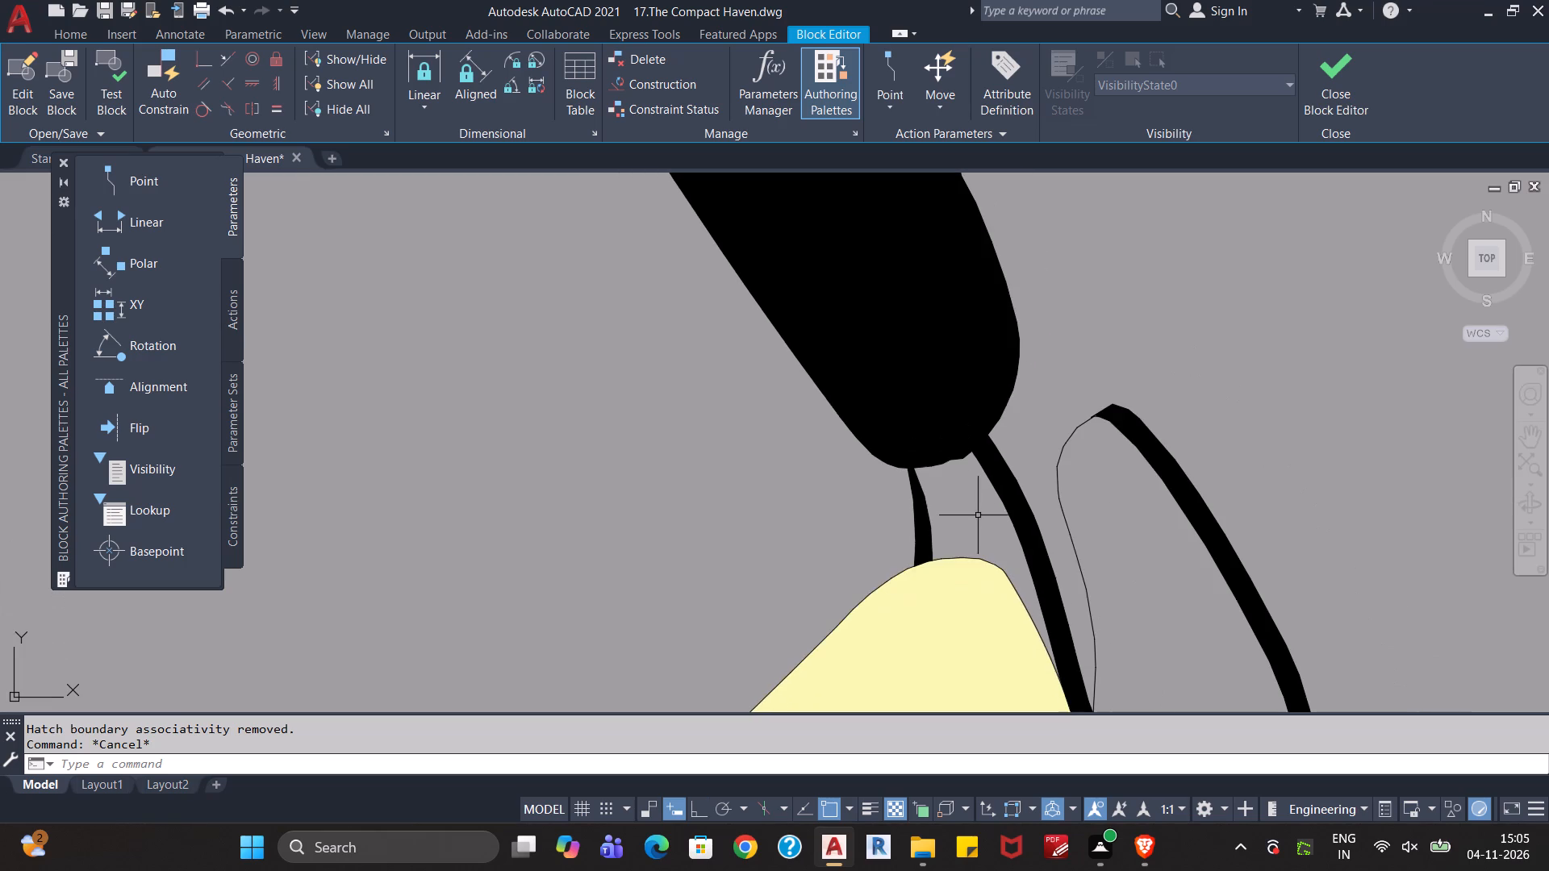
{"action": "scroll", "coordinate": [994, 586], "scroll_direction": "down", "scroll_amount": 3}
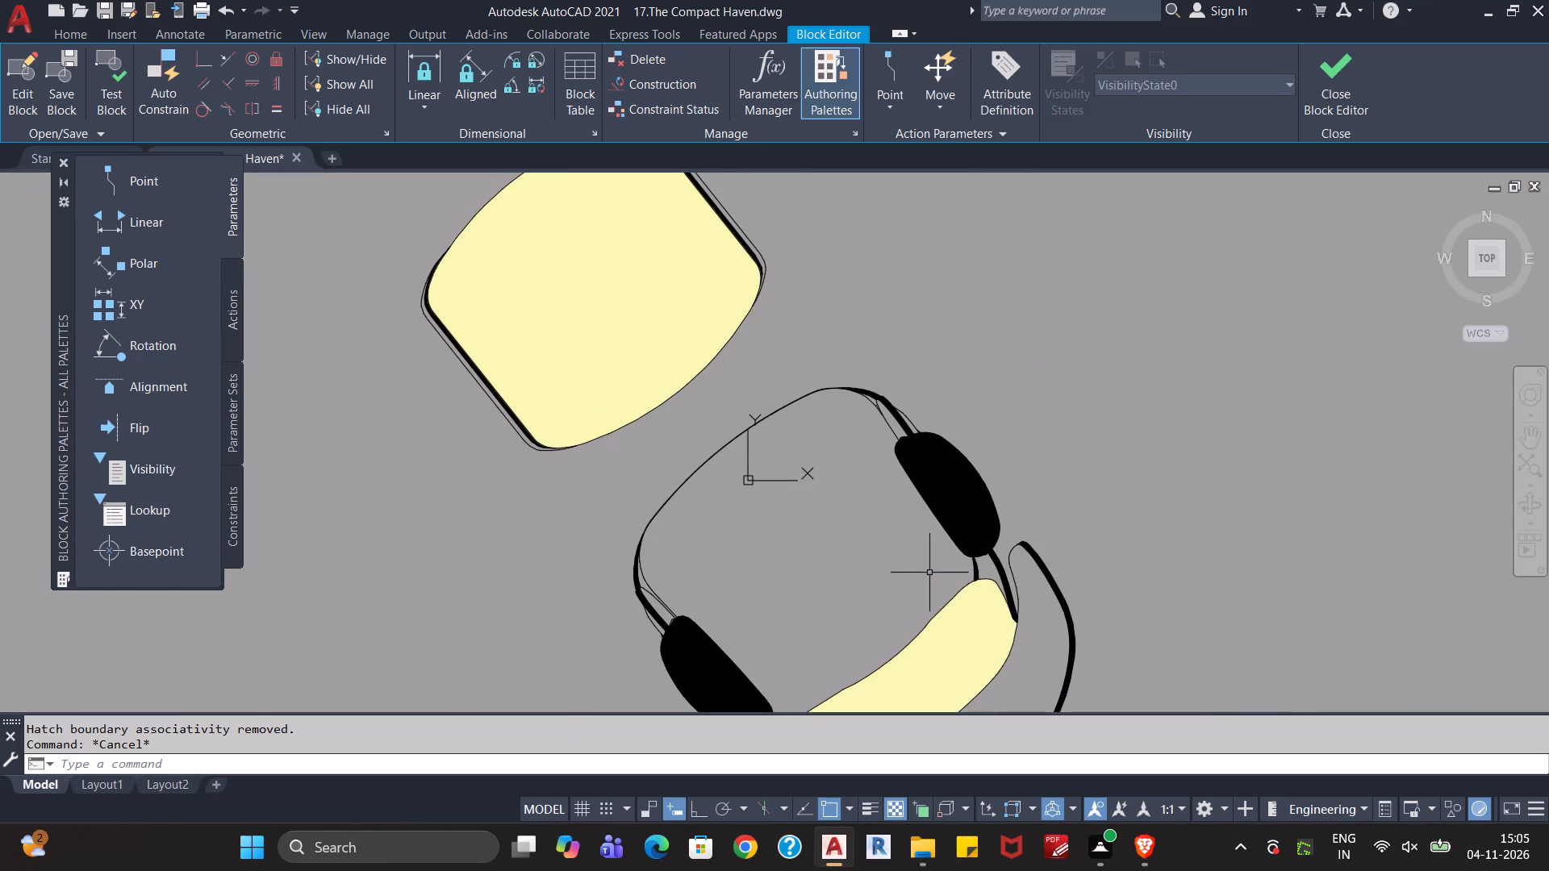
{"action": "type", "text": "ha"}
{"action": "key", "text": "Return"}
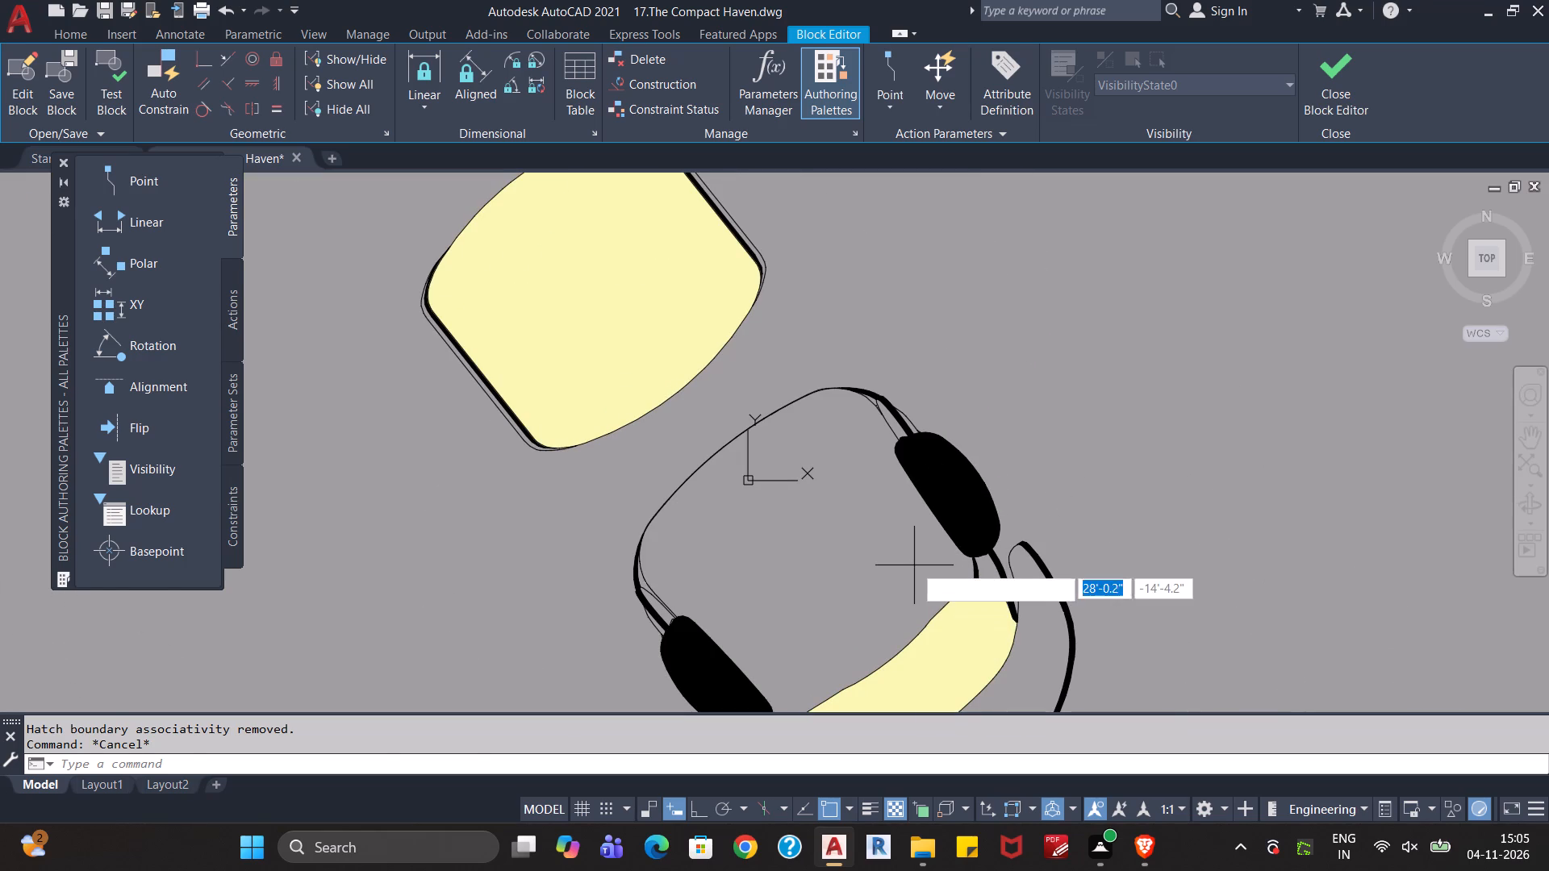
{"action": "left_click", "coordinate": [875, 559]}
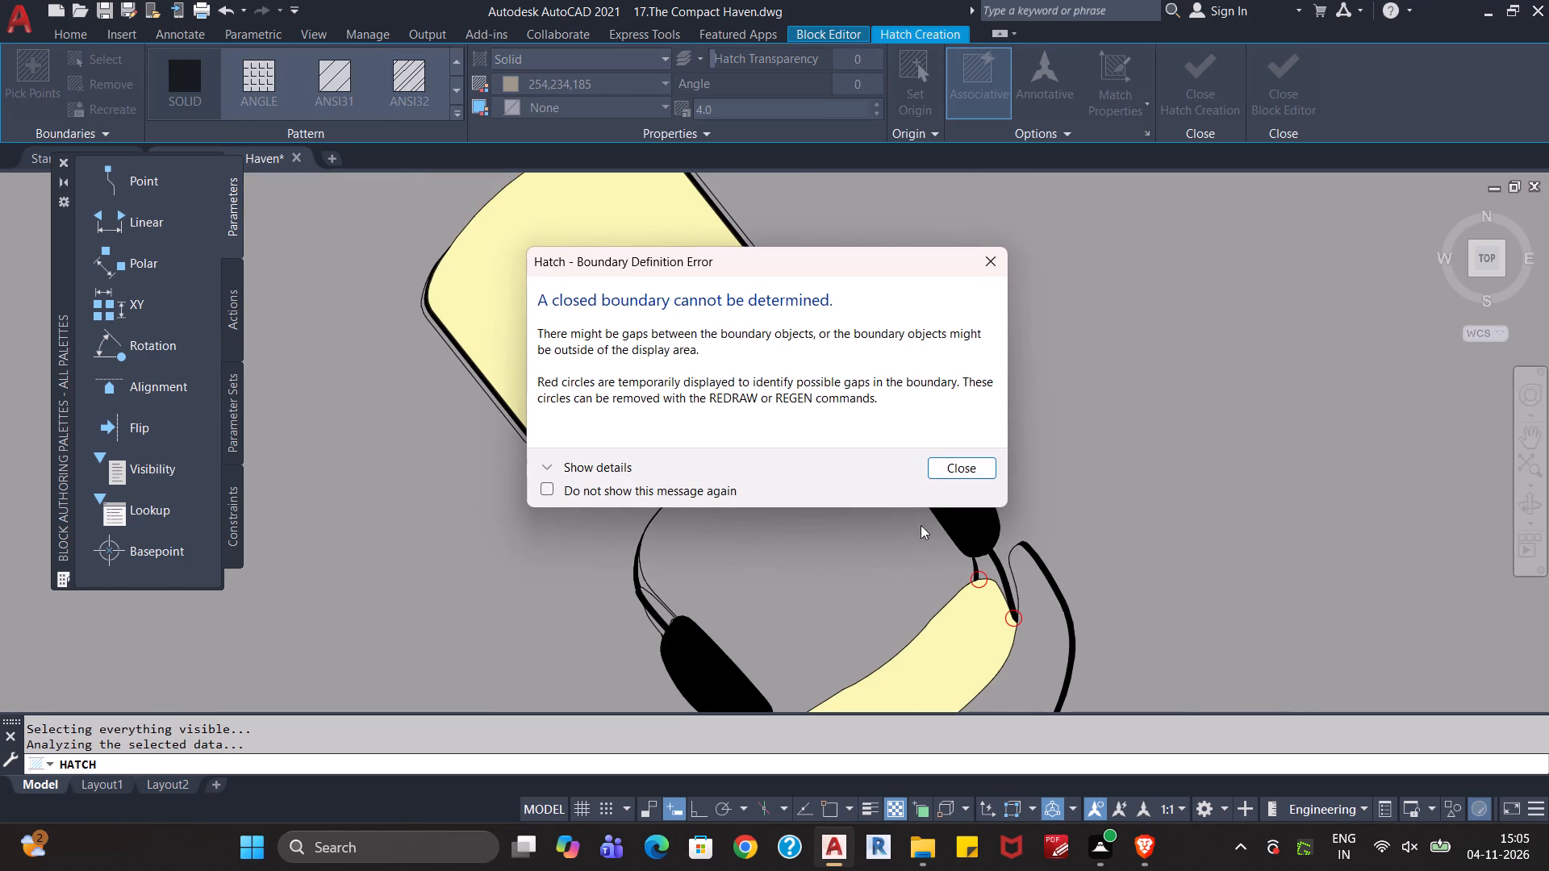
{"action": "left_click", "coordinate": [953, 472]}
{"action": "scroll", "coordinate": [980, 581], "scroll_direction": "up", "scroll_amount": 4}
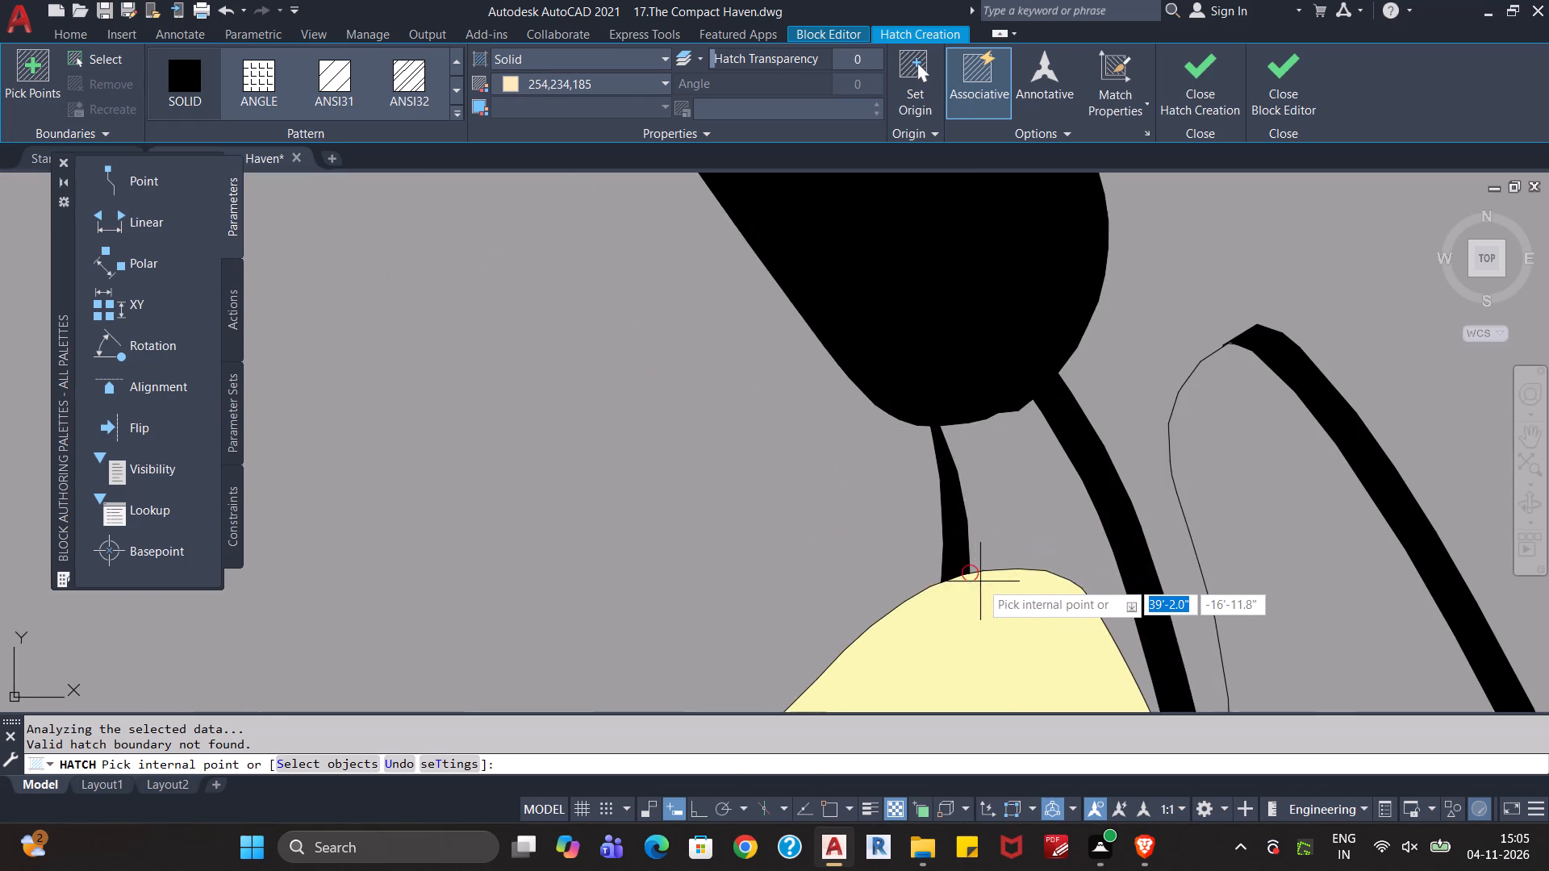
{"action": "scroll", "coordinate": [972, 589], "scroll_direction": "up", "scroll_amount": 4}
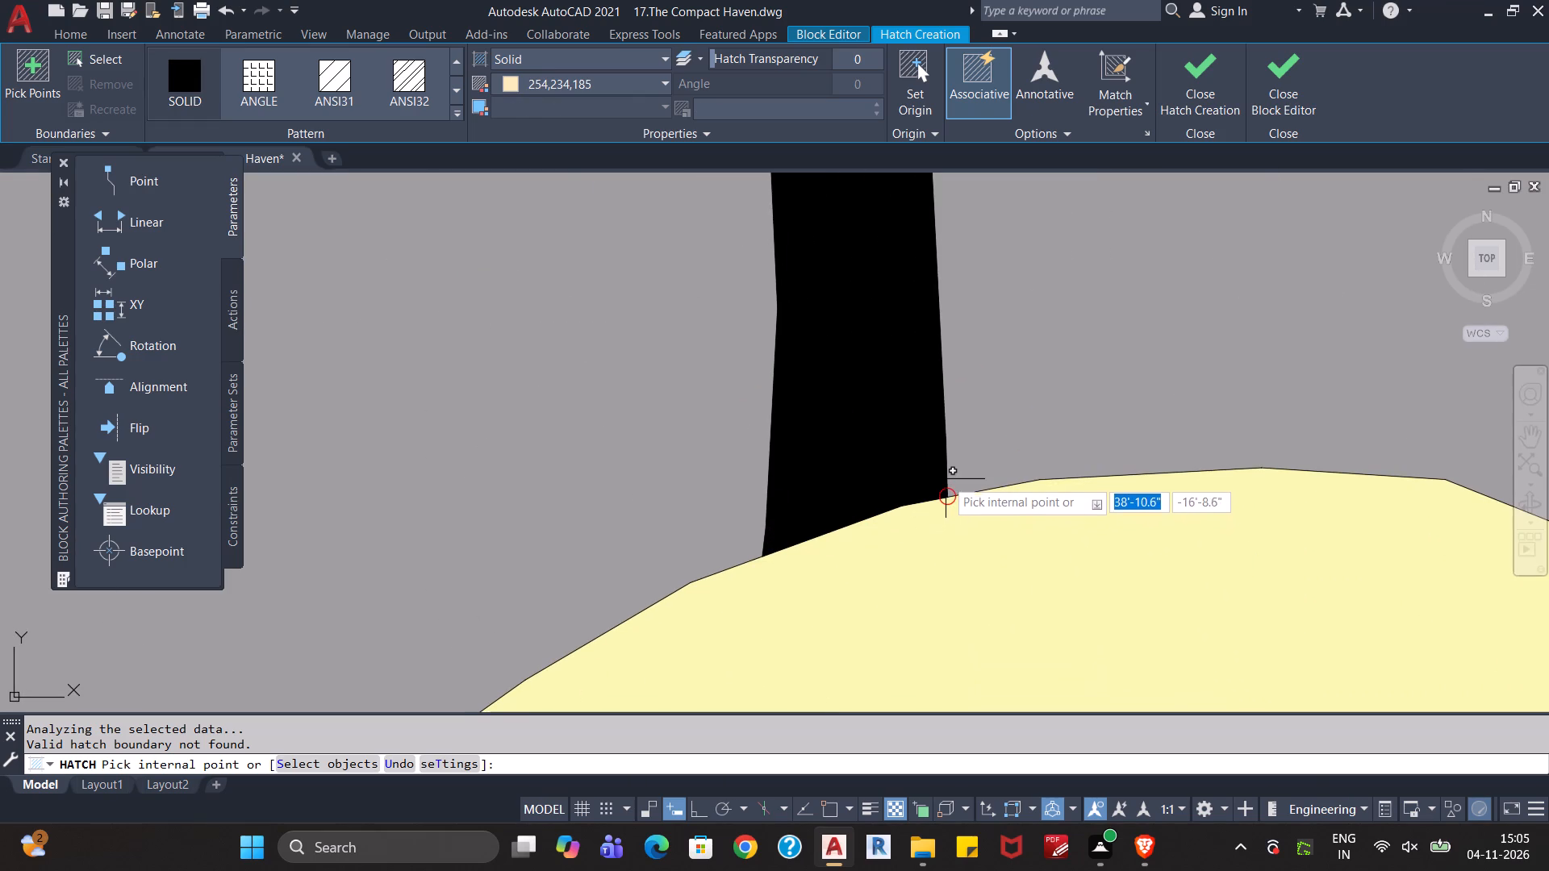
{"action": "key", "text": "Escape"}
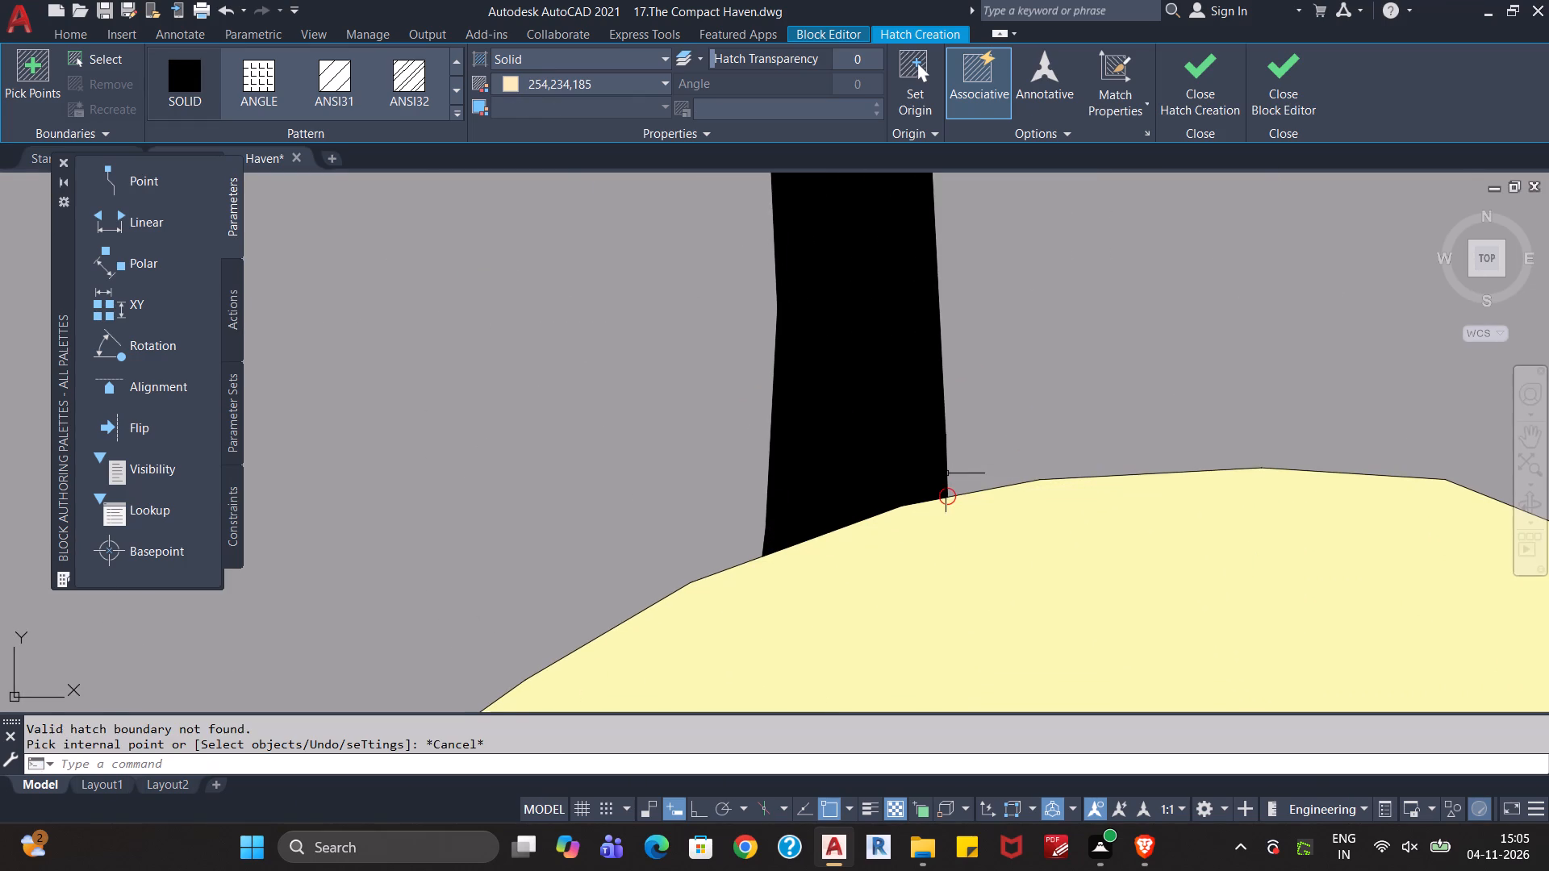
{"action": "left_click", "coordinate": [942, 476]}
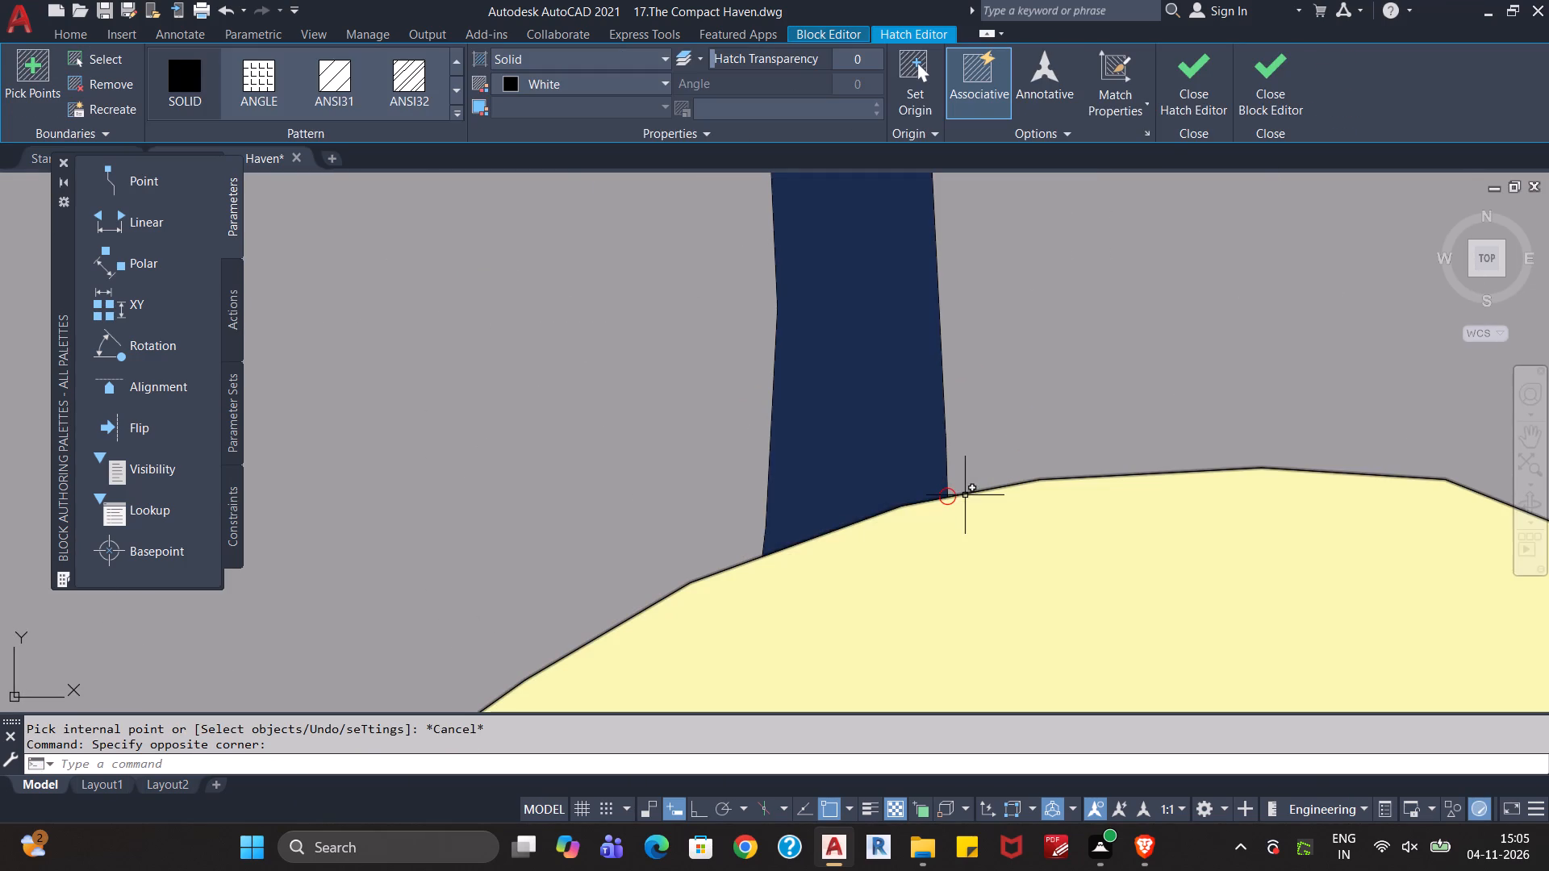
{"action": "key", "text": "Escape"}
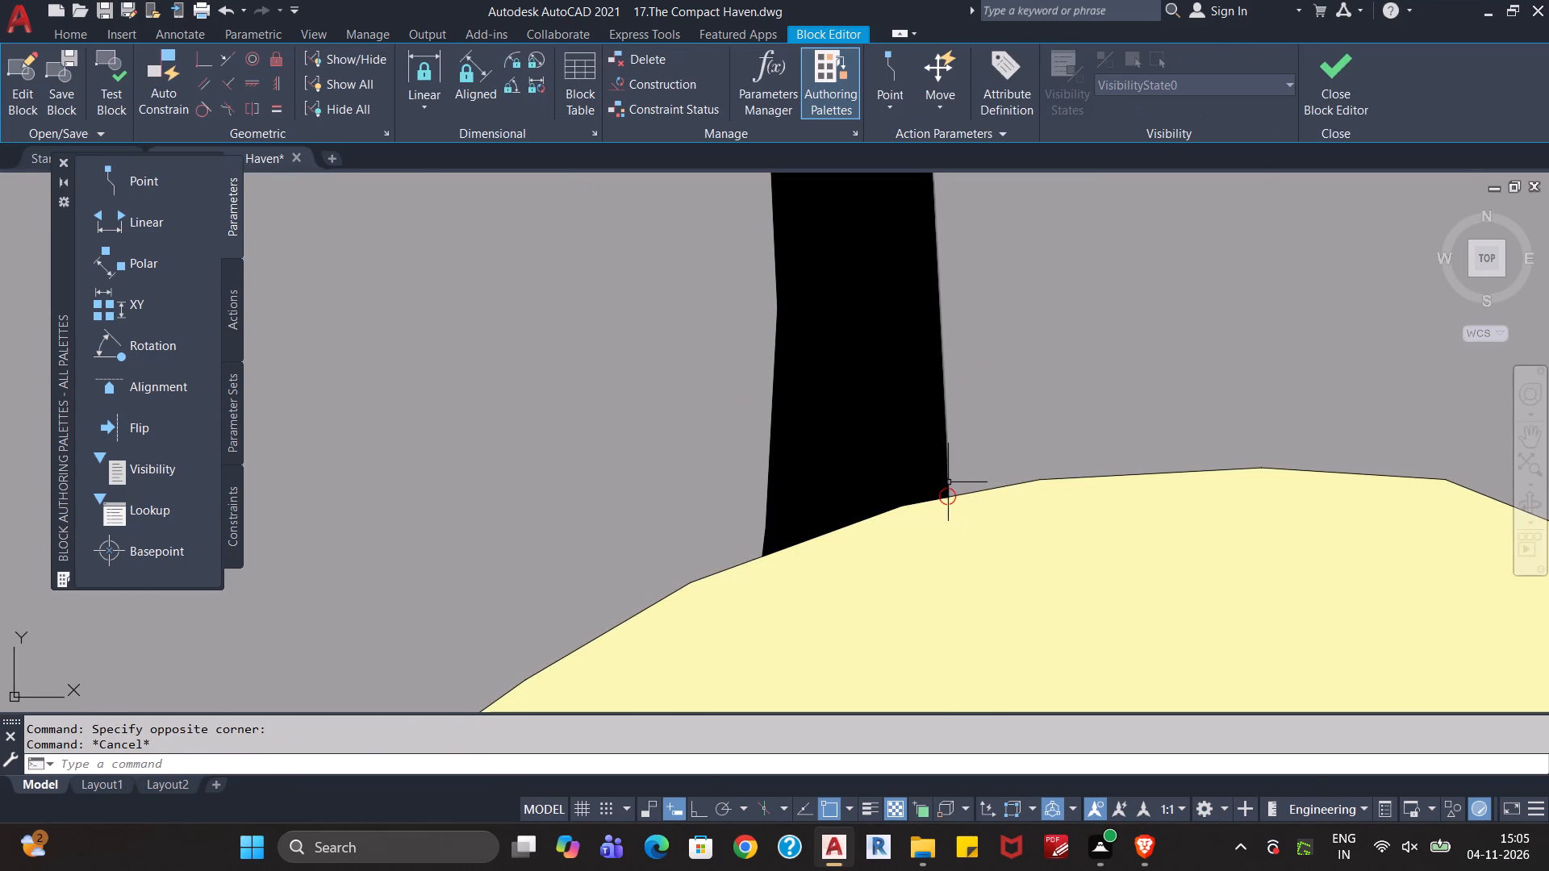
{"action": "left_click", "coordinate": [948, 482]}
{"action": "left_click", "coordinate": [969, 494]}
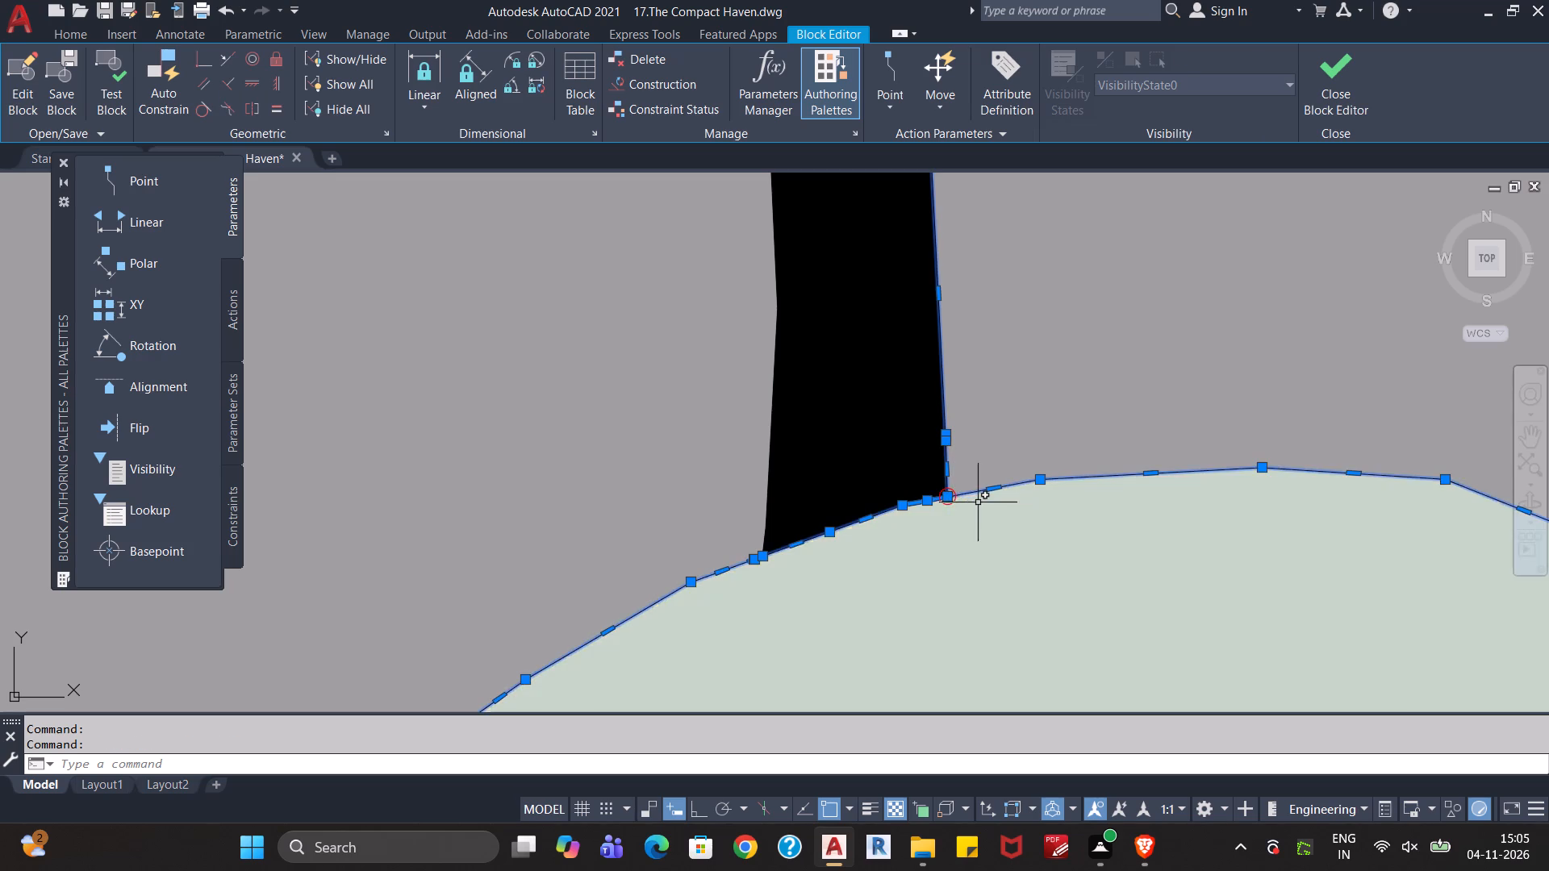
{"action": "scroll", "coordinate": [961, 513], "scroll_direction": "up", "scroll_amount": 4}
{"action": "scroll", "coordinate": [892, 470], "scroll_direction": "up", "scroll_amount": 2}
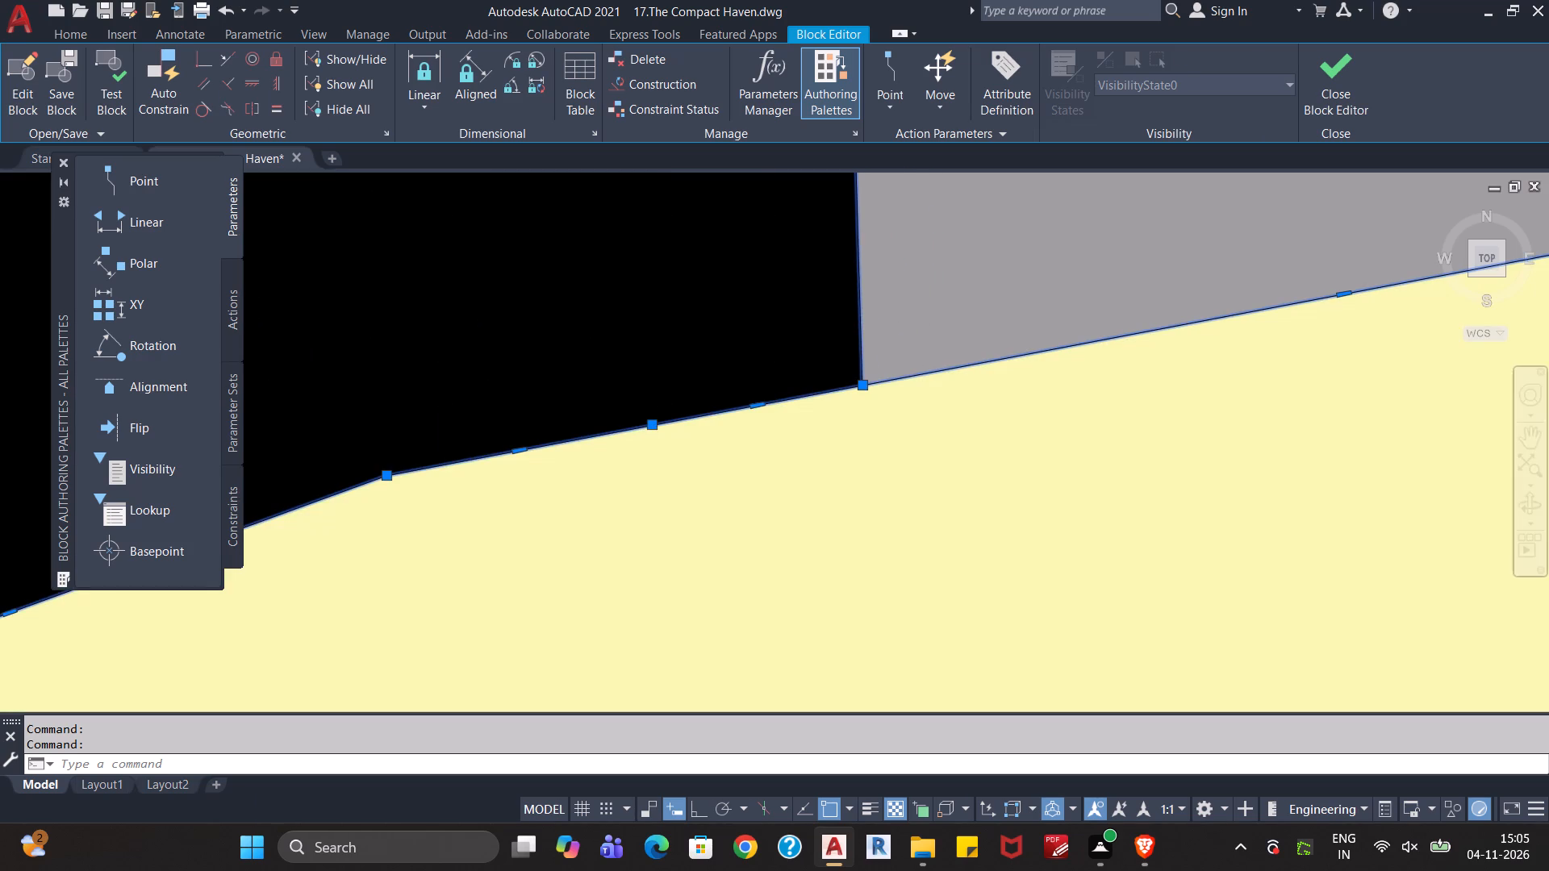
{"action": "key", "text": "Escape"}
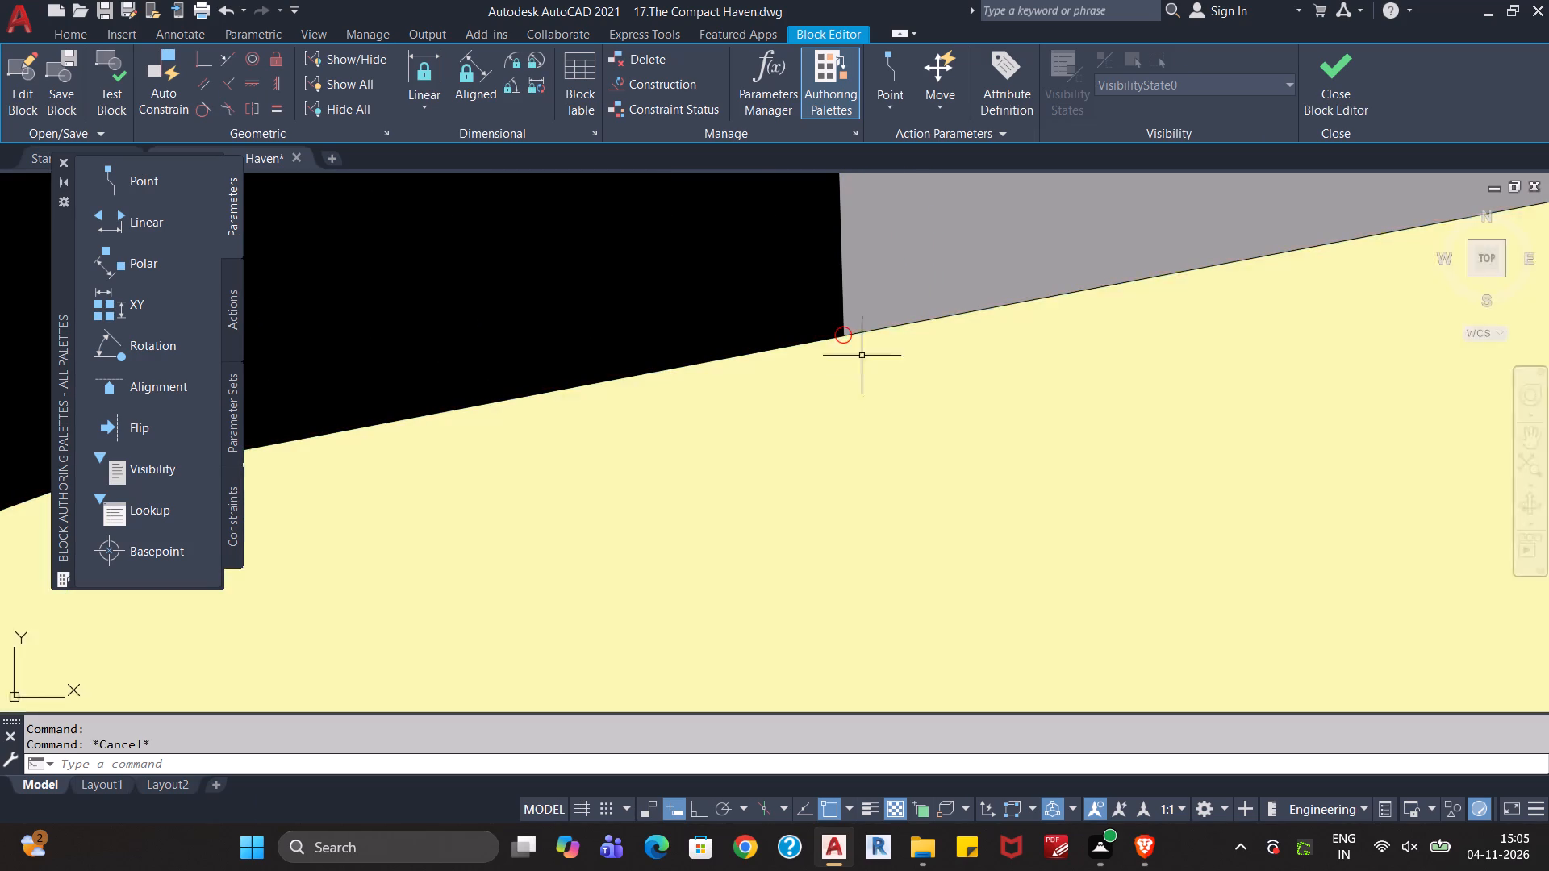
Stretch the backrest cushion outline's vertex onto the corner of the thin black connector strip at the marked gap.
{"action": "left_click", "coordinate": [868, 331]}
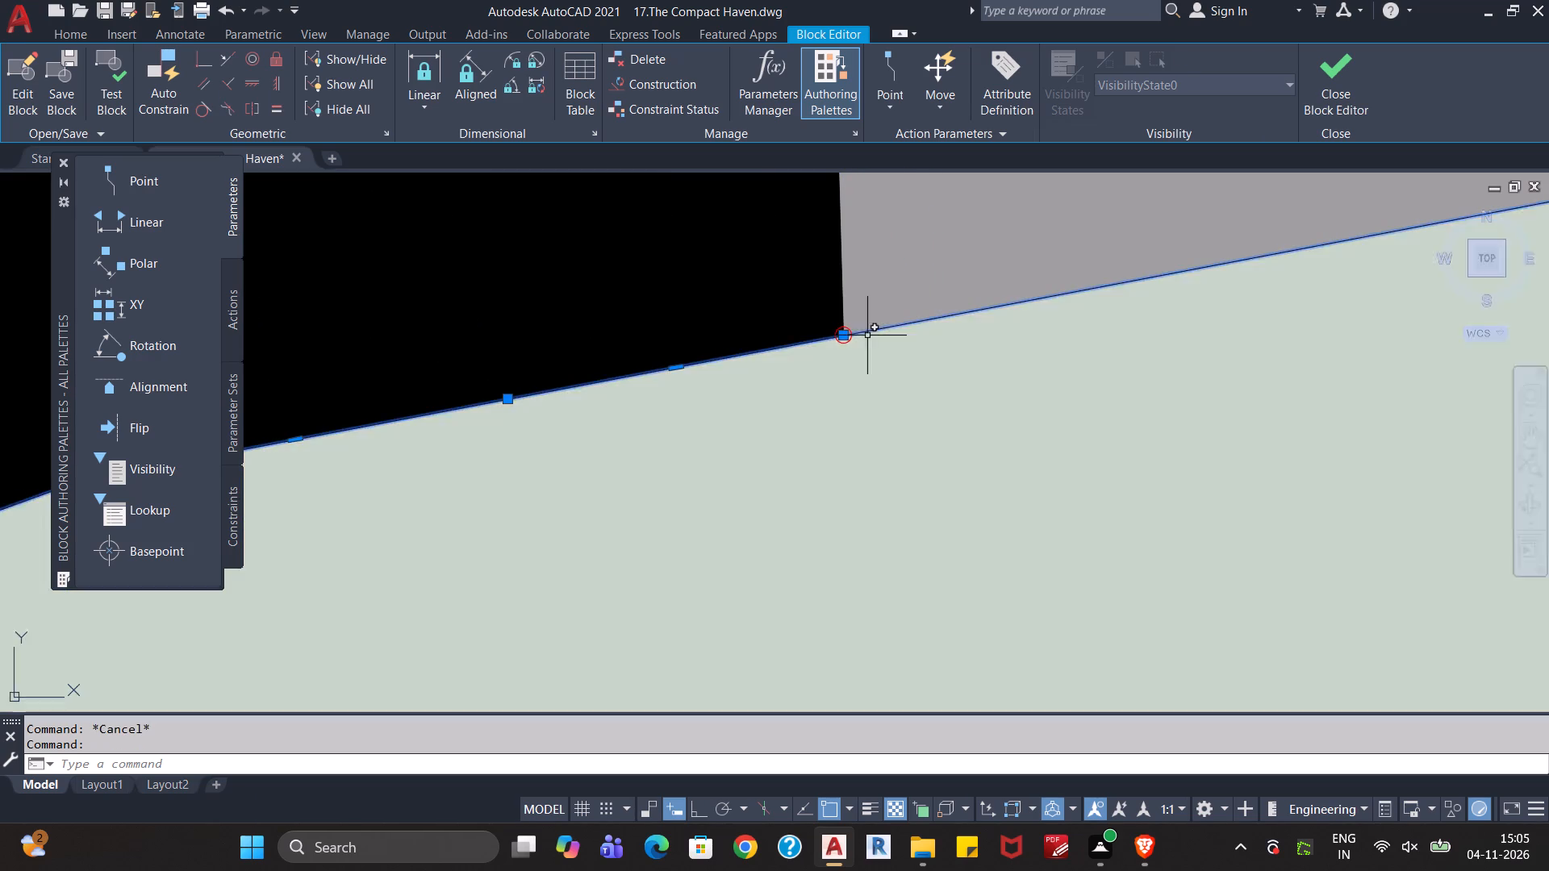
{"action": "scroll", "coordinate": [850, 359], "scroll_direction": "up", "scroll_amount": 3}
{"action": "middle_click_drag", "start_coordinate": [850, 340], "coordinate": [842, 542]}
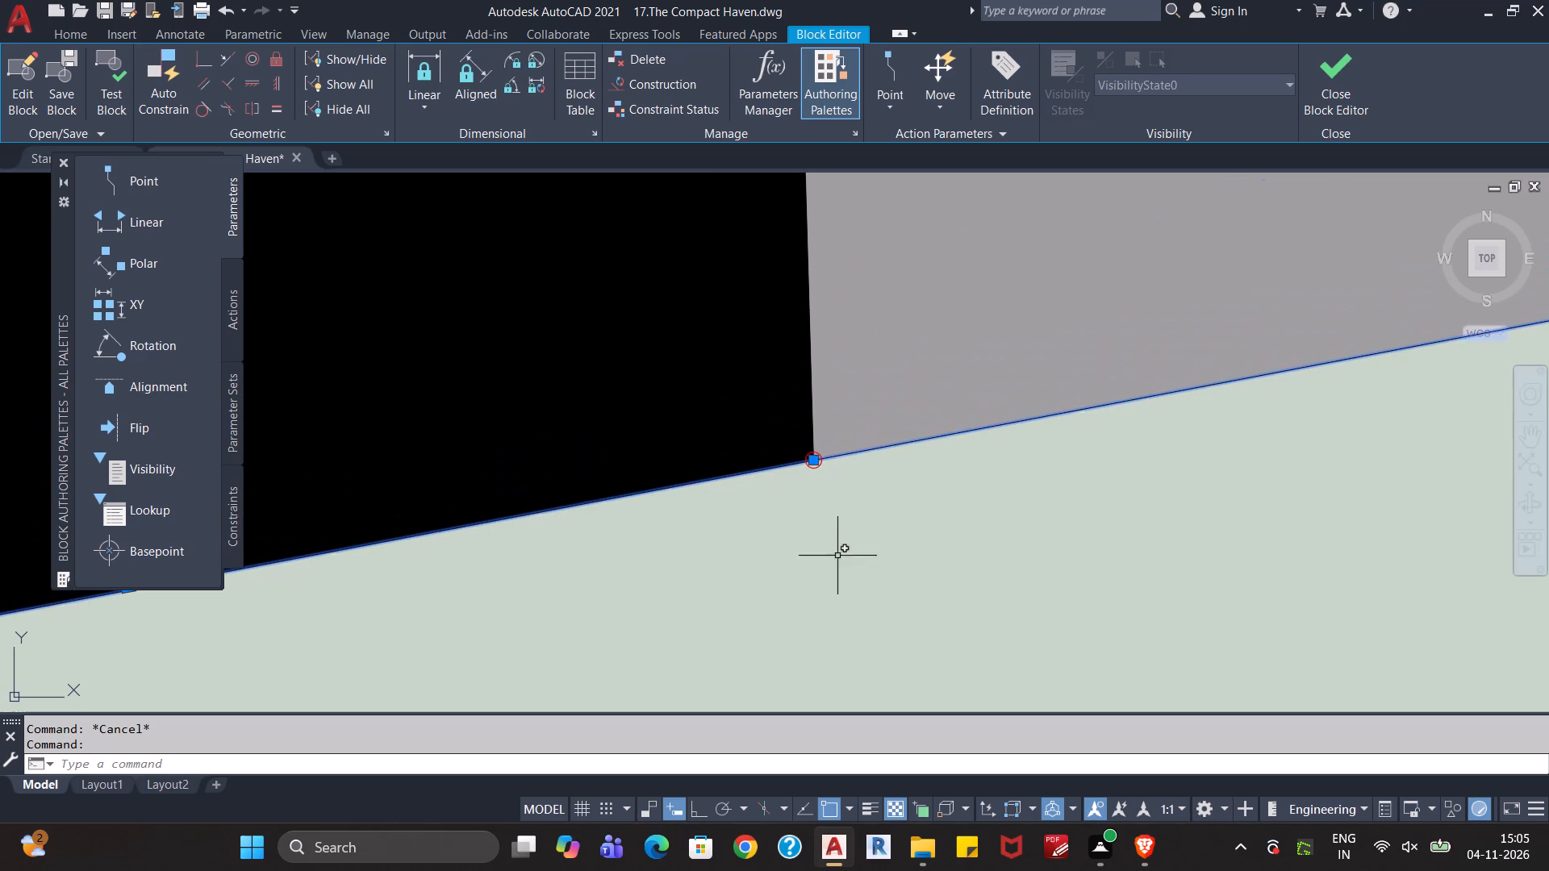
{"action": "left_click", "coordinate": [819, 460]}
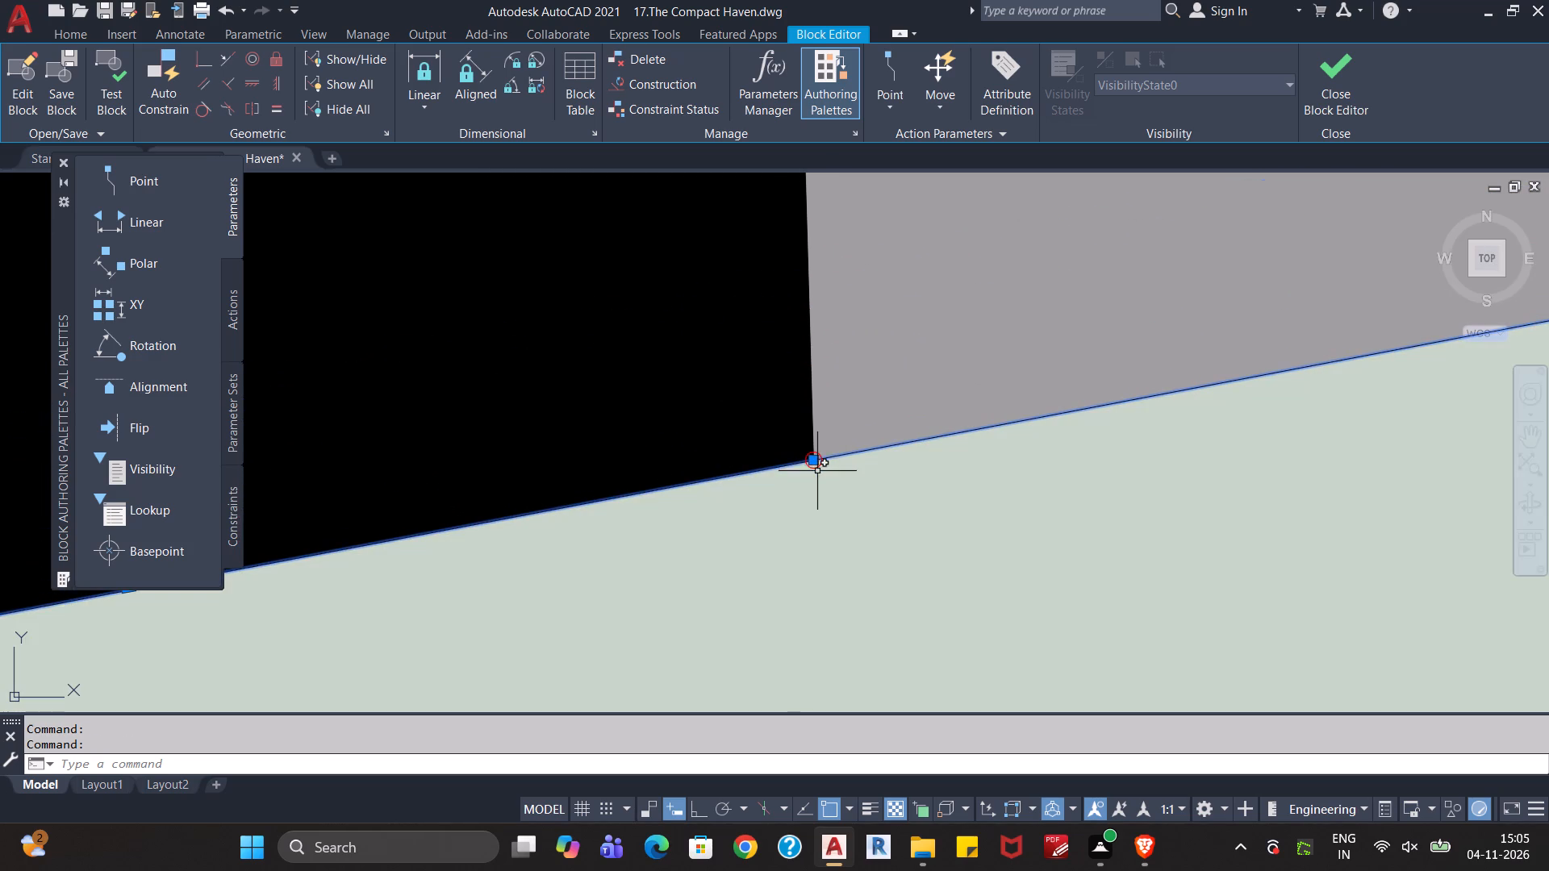
{"action": "left_click", "coordinate": [818, 459]}
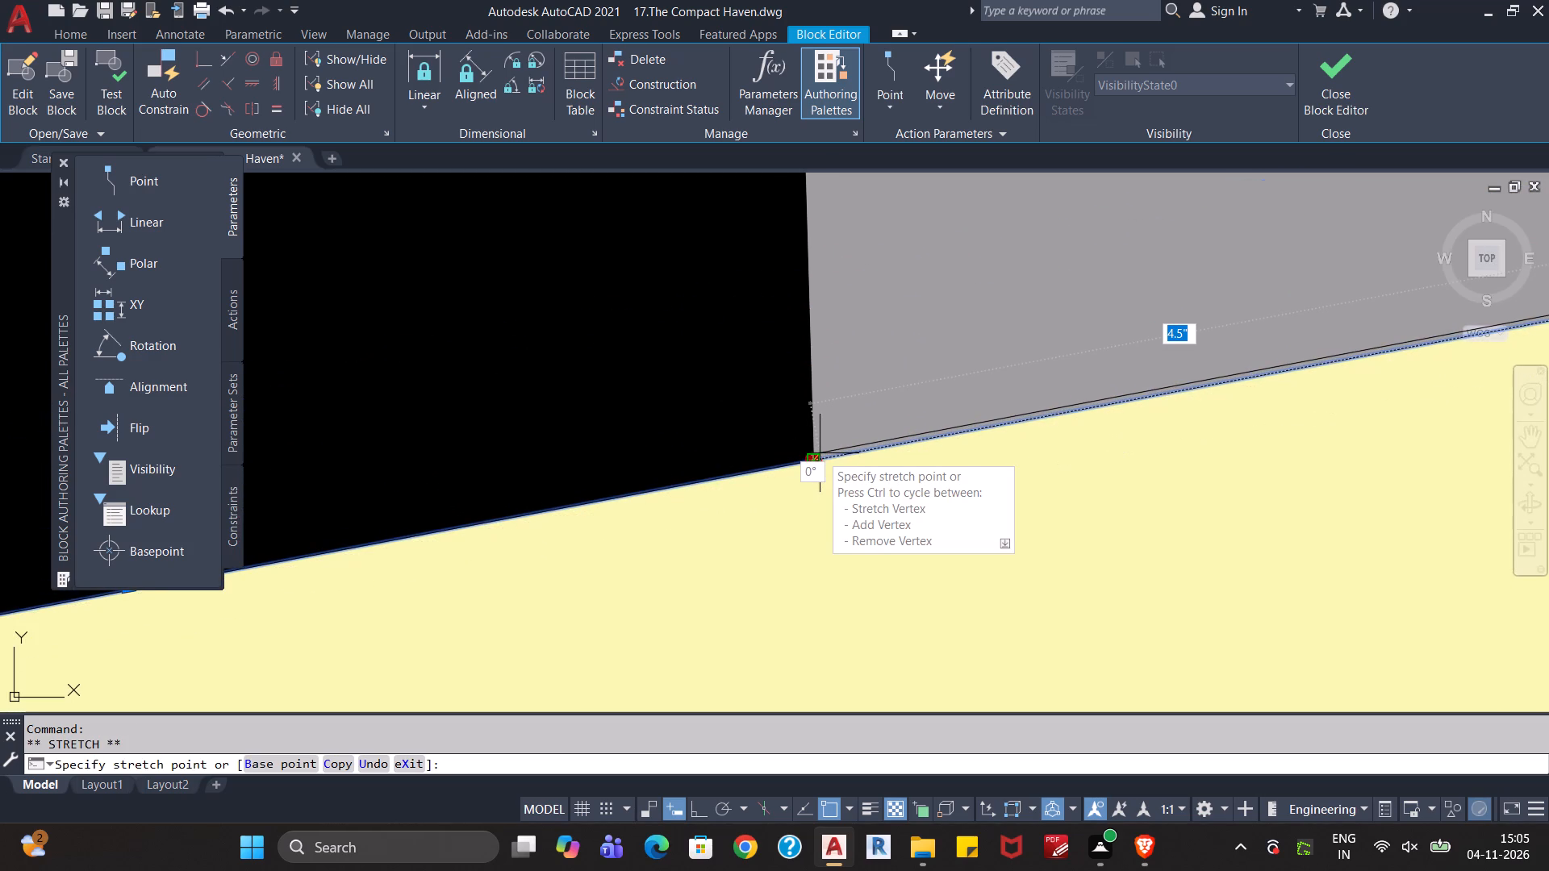
{"action": "left_click", "coordinate": [820, 453]}
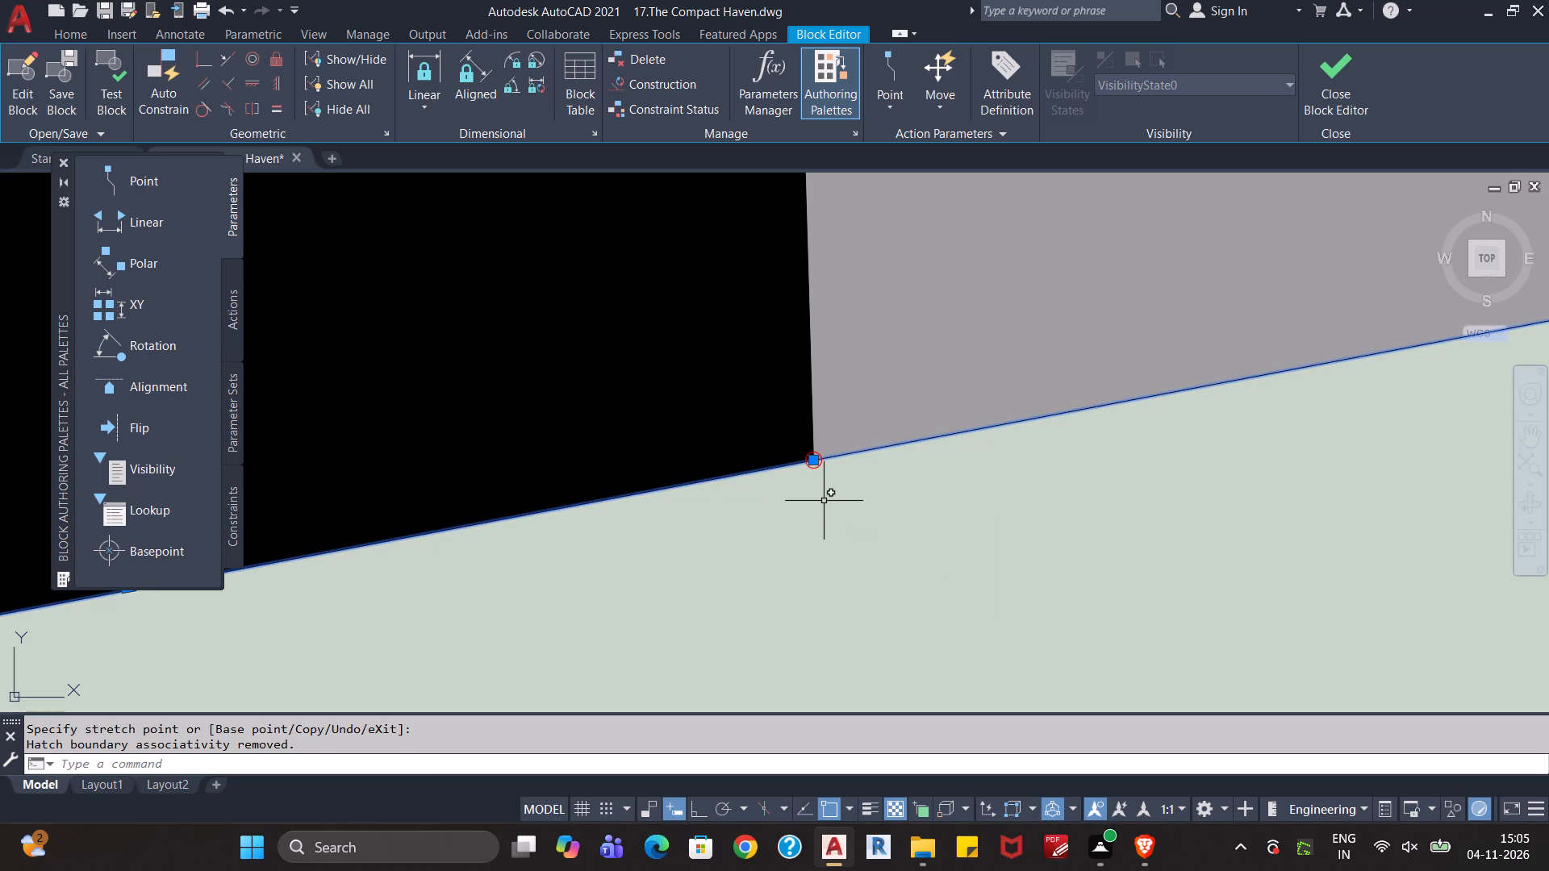
{"action": "key", "text": "Escape"}
{"action": "scroll", "coordinate": [820, 461], "scroll_direction": "up", "scroll_amount": 4}
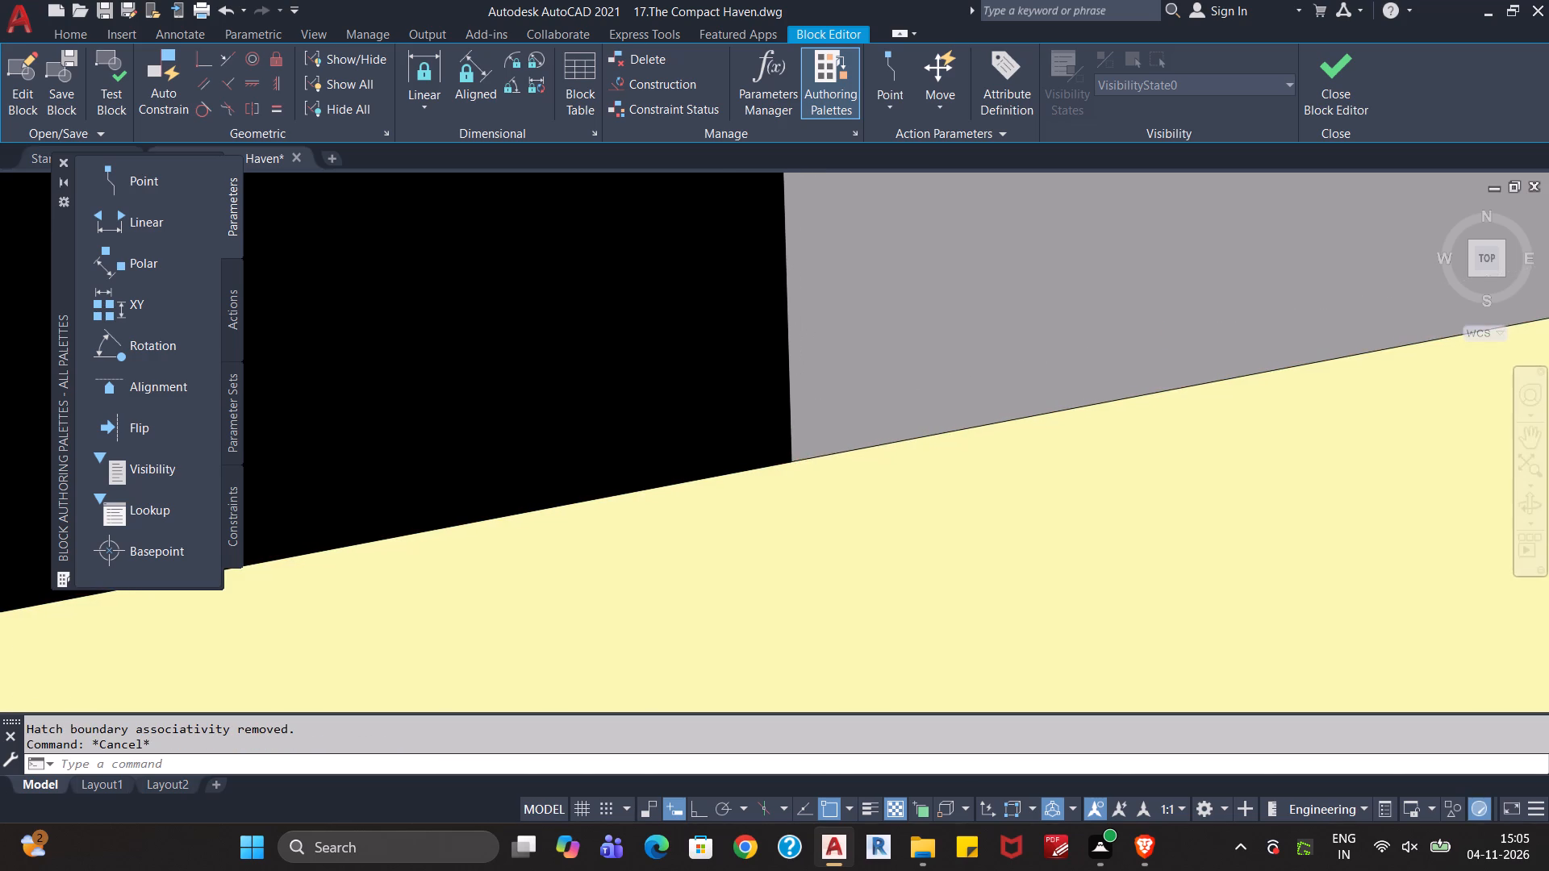
{"action": "scroll", "coordinate": [831, 506], "scroll_direction": "down", "scroll_amount": 11}
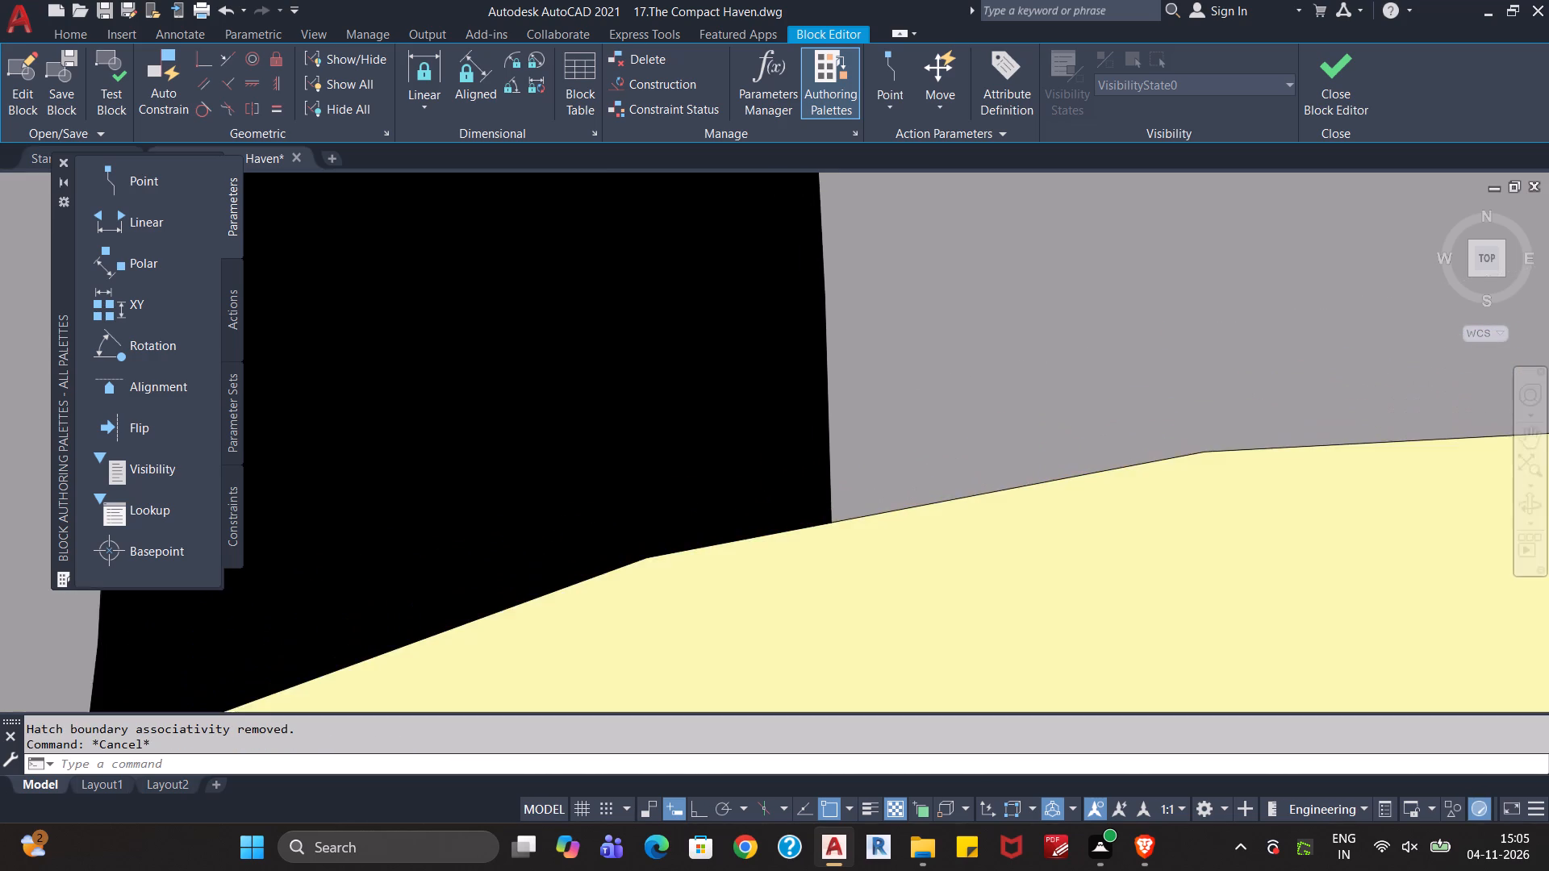
Trim the two overshooting line ends crossing at the marked gap, where the thin black connector strip's tip meets the backrest cushion.
{"action": "scroll", "coordinate": [846, 558], "scroll_direction": "down", "scroll_amount": 3}
{"action": "scroll", "coordinate": [949, 606], "scroll_direction": "down", "scroll_amount": 8}
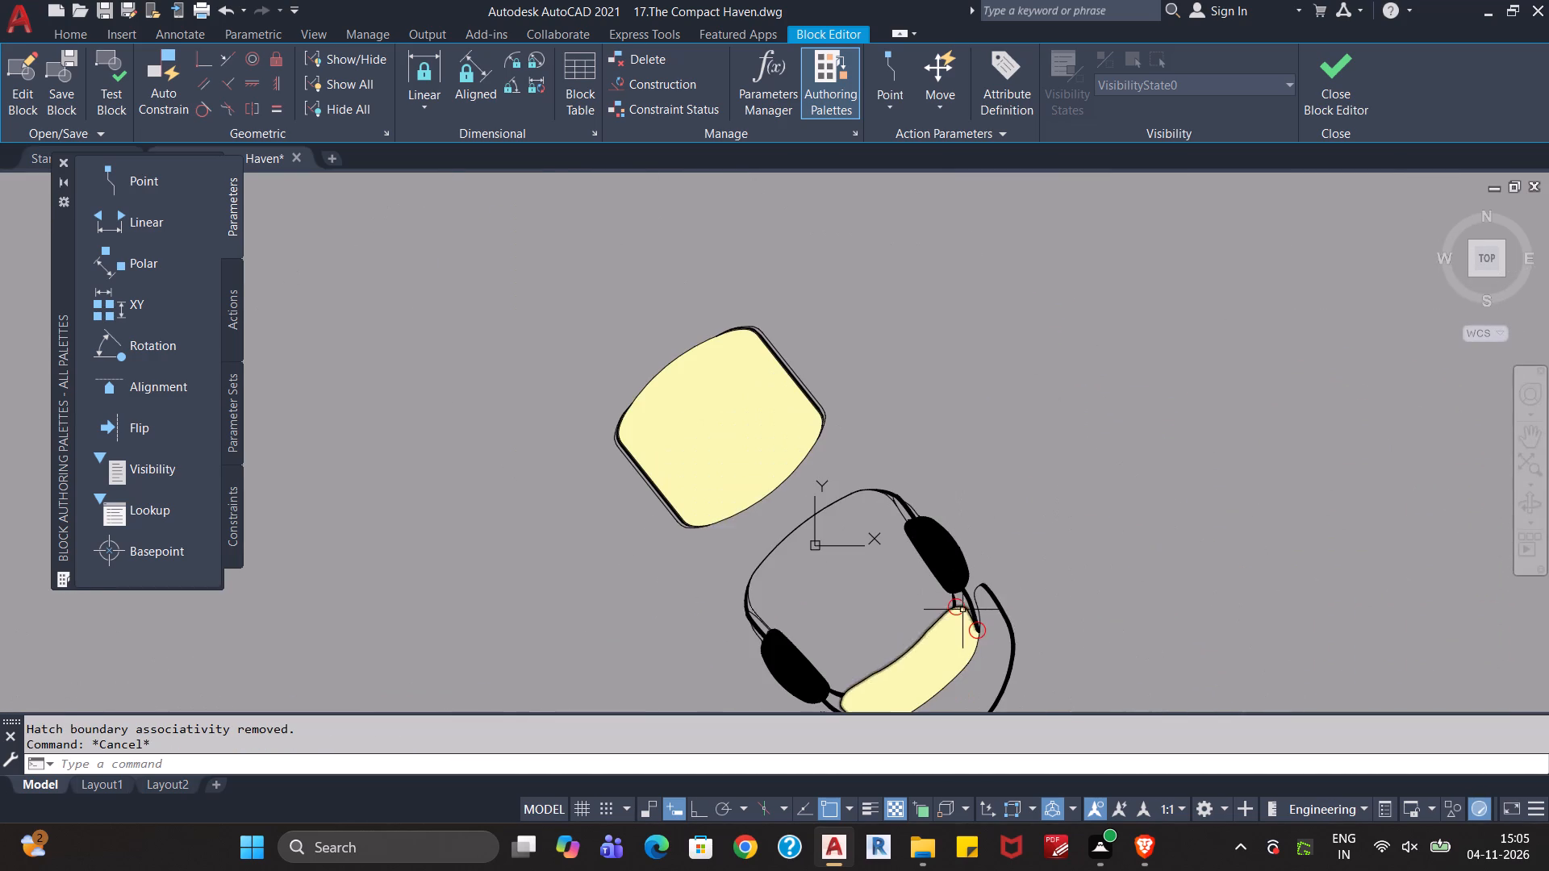
{"action": "scroll", "coordinate": [984, 627], "scroll_direction": "up", "scroll_amount": 5}
{"action": "left_click", "coordinate": [984, 627]}
{"action": "scroll", "coordinate": [973, 659], "scroll_direction": "up", "scroll_amount": 2}
{"action": "middle_click_drag", "start_coordinate": [973, 659], "coordinate": [1011, 582]}
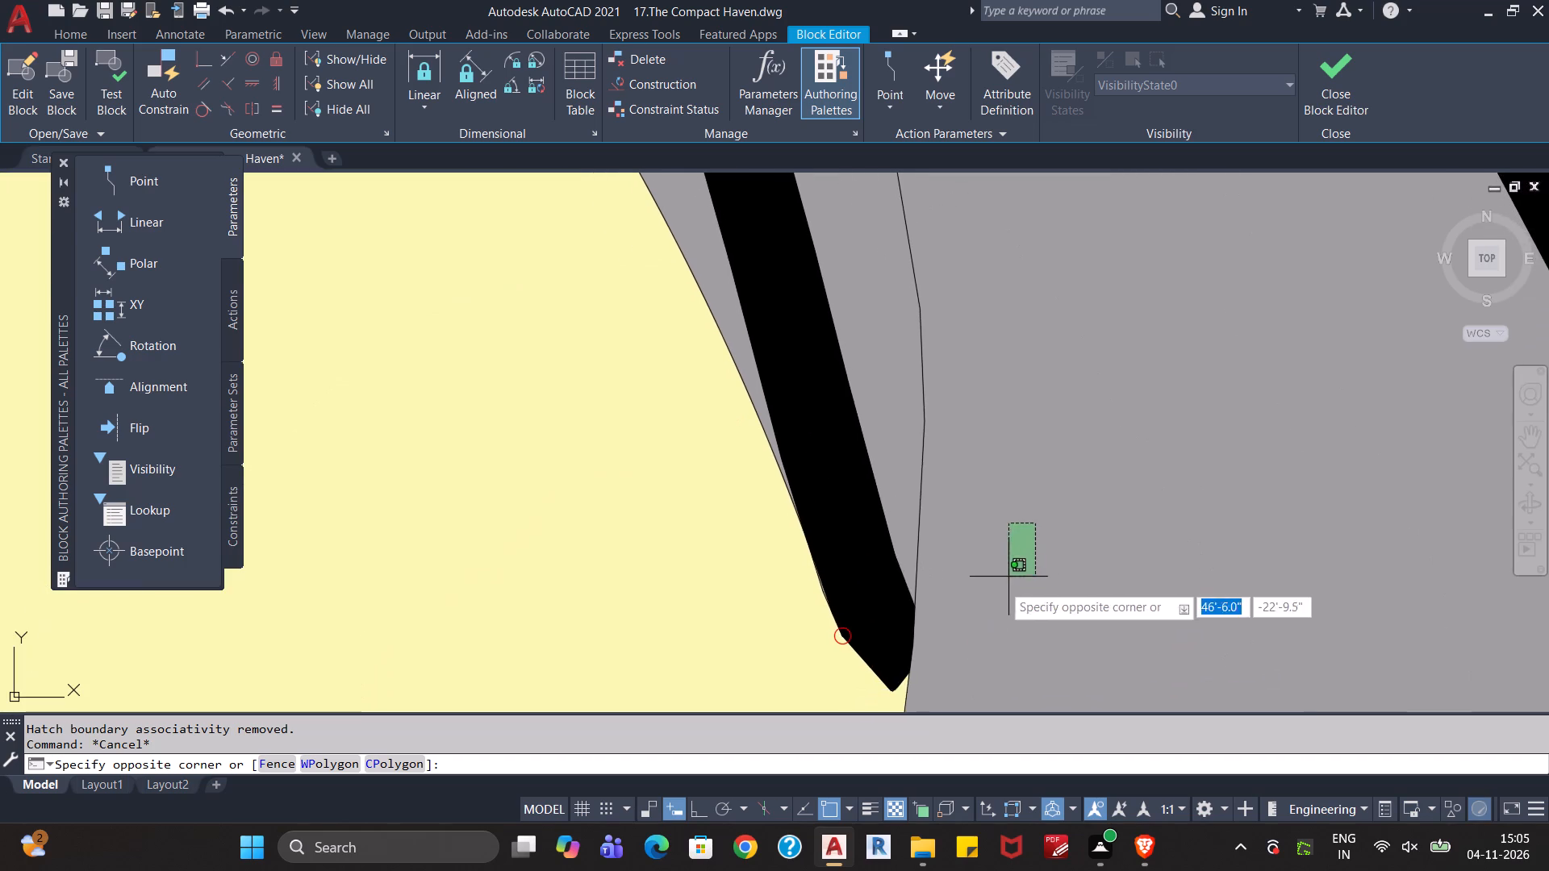
{"action": "left_click", "coordinate": [987, 618]}
{"action": "scroll", "coordinate": [861, 631], "scroll_direction": "up", "scroll_amount": 4}
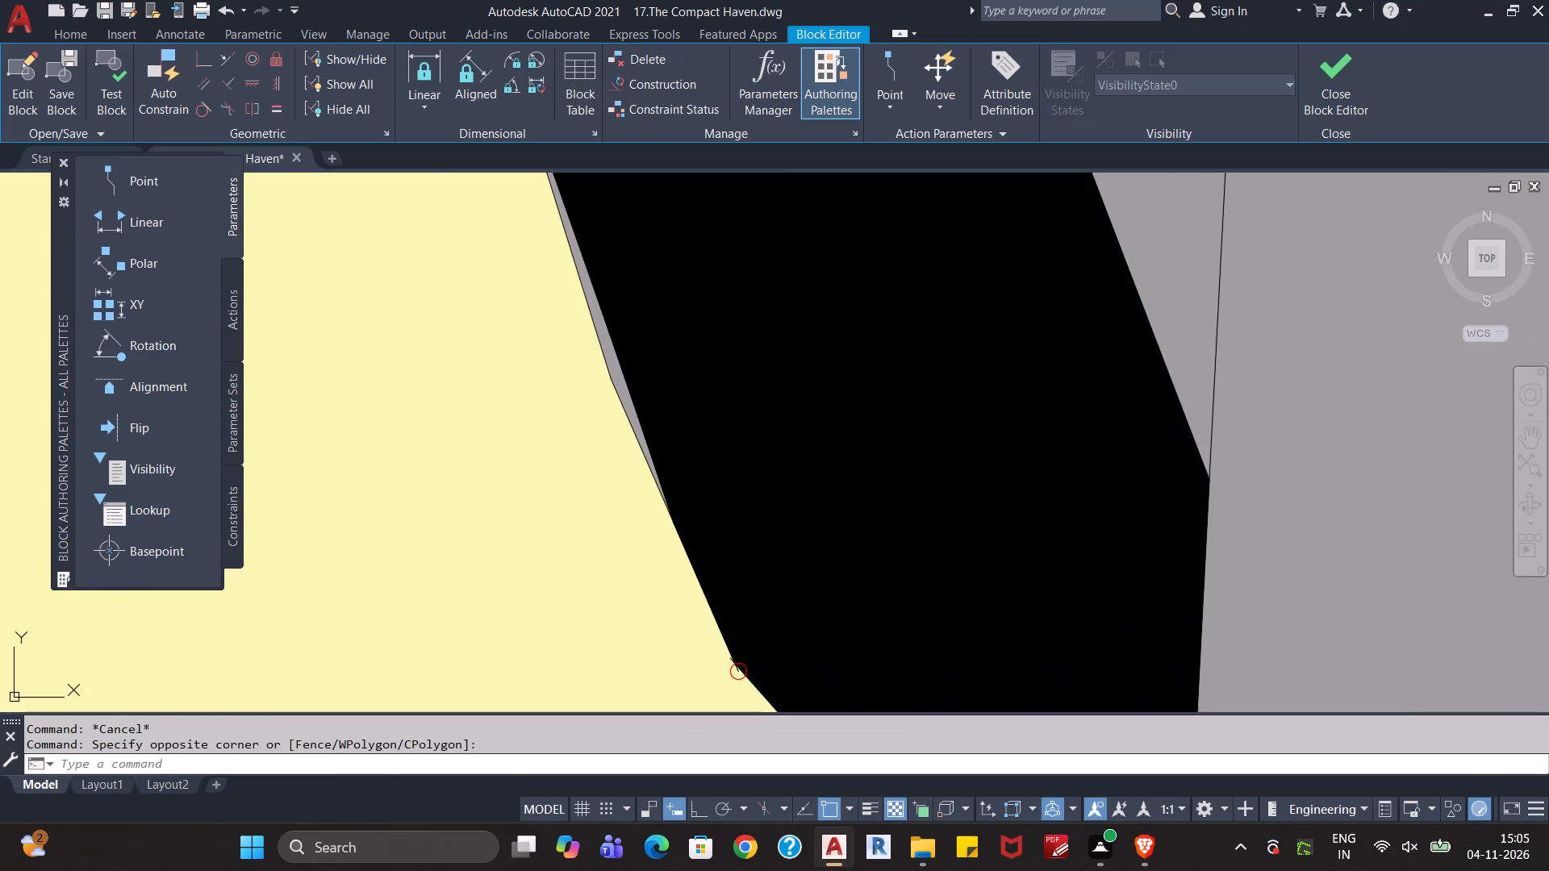
{"action": "middle_click_drag", "start_coordinate": [823, 643], "coordinate": [1001, 537]}
{"action": "scroll", "coordinate": [900, 578], "scroll_direction": "up", "scroll_amount": 3}
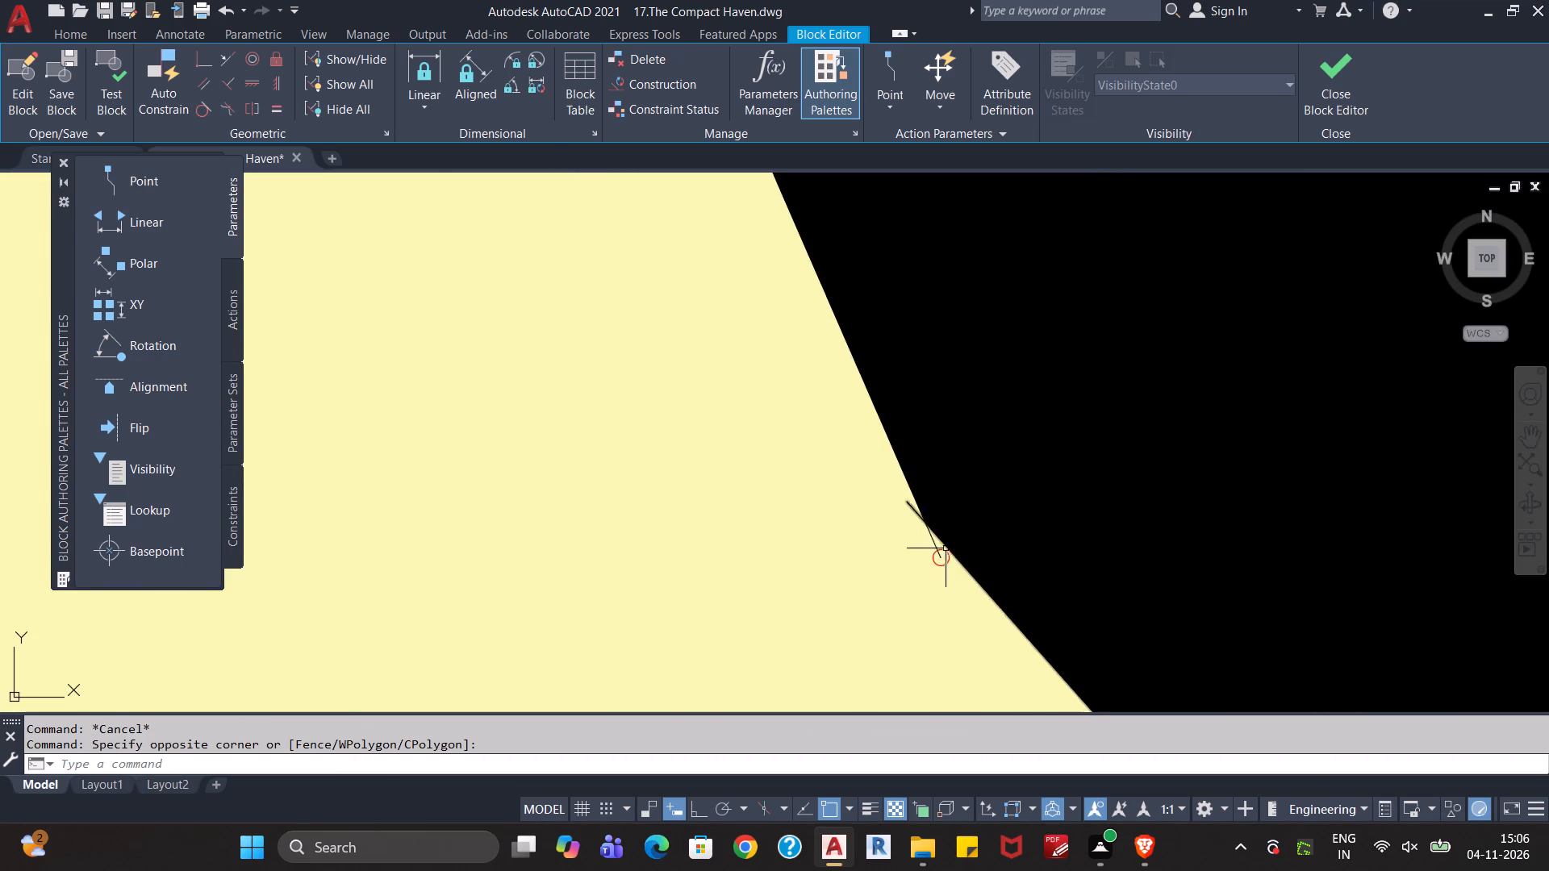
{"action": "scroll", "coordinate": [950, 544], "scroll_direction": "up", "scroll_amount": 2}
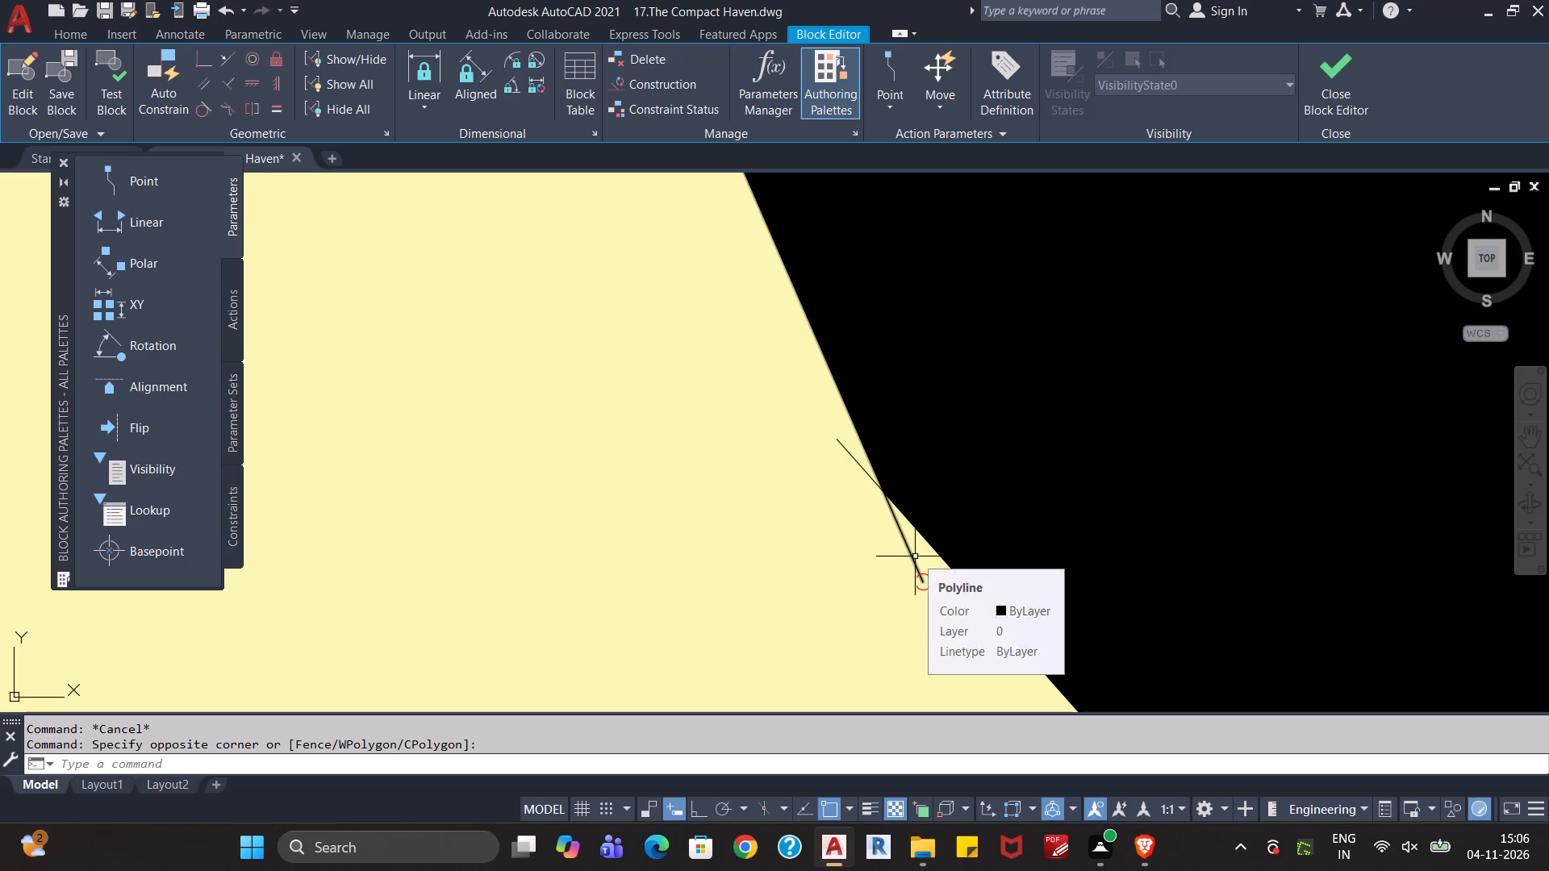
{"action": "key", "text": "Escape"}
{"action": "left_click", "coordinate": [922, 574]}
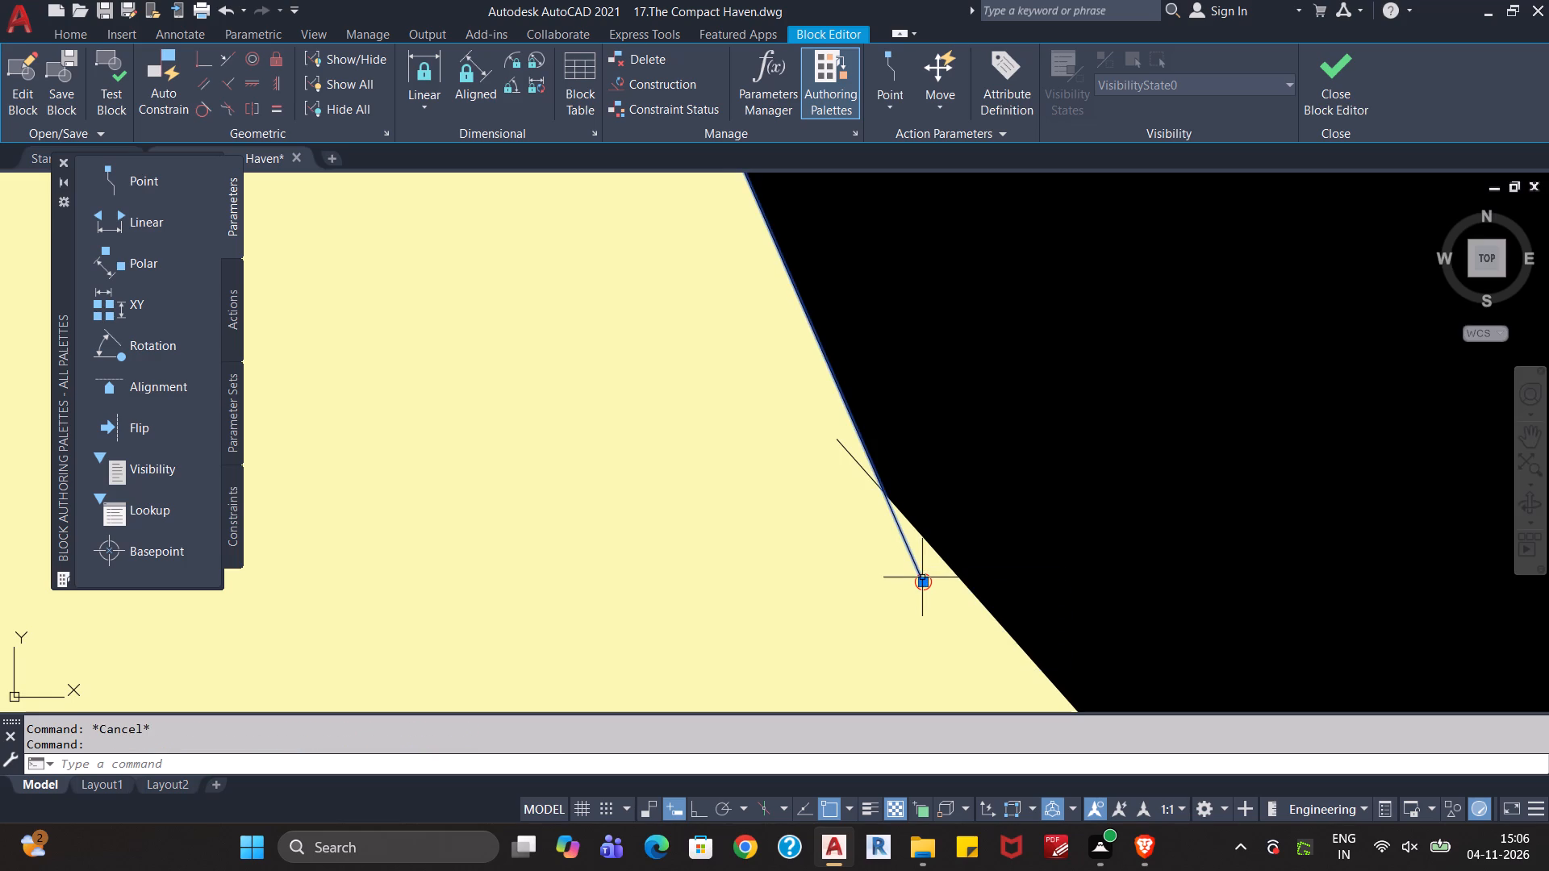
{"action": "key", "text": "Escape"}
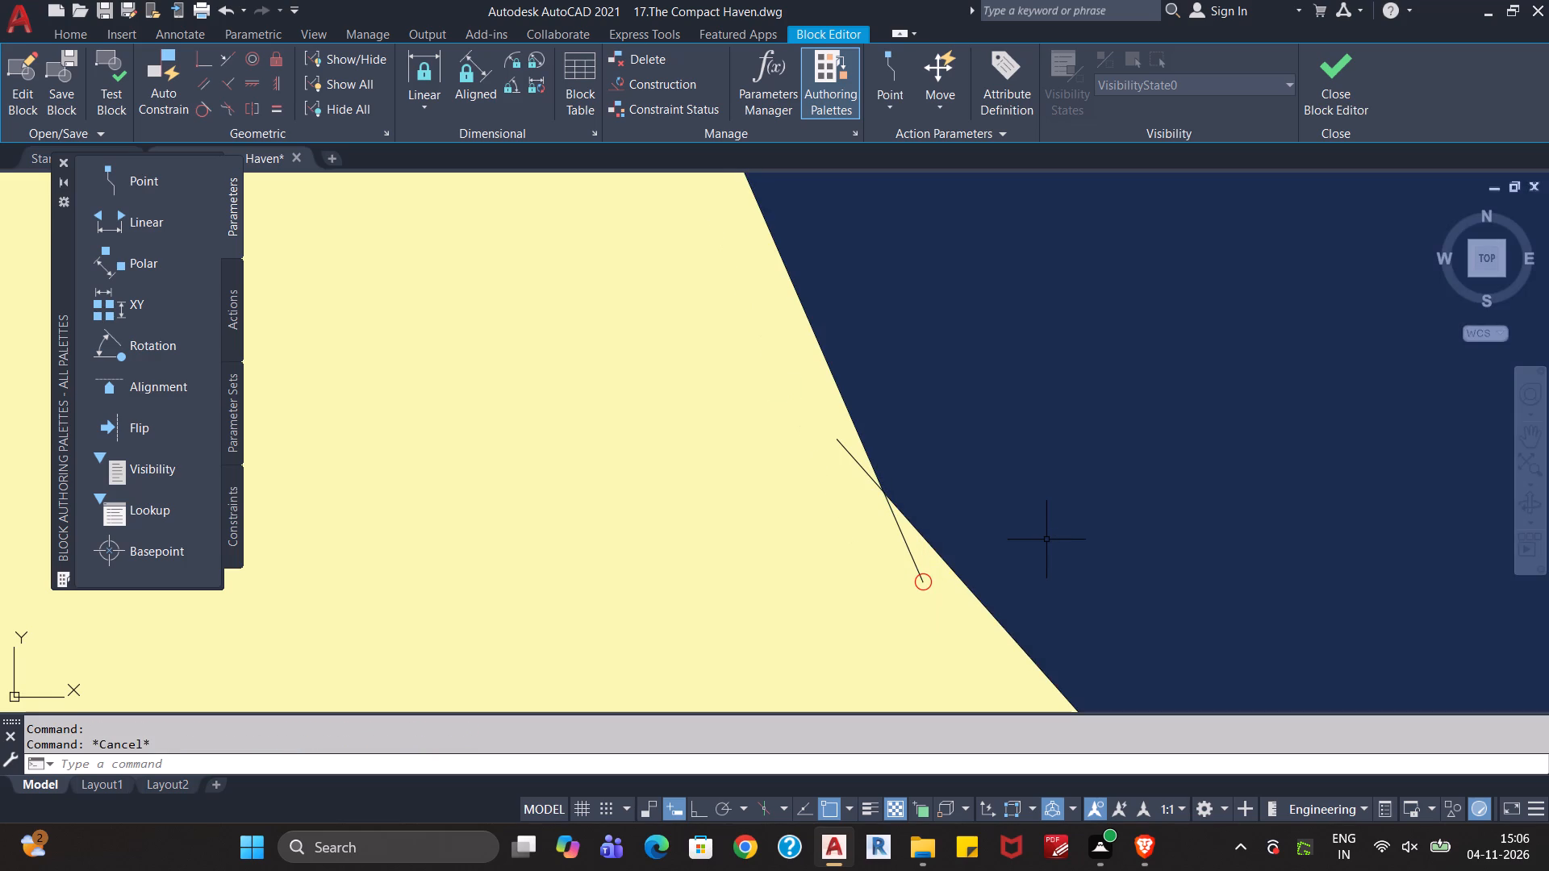
{"action": "type", "text": "tr"}
{"action": "key", "text": "Return"}
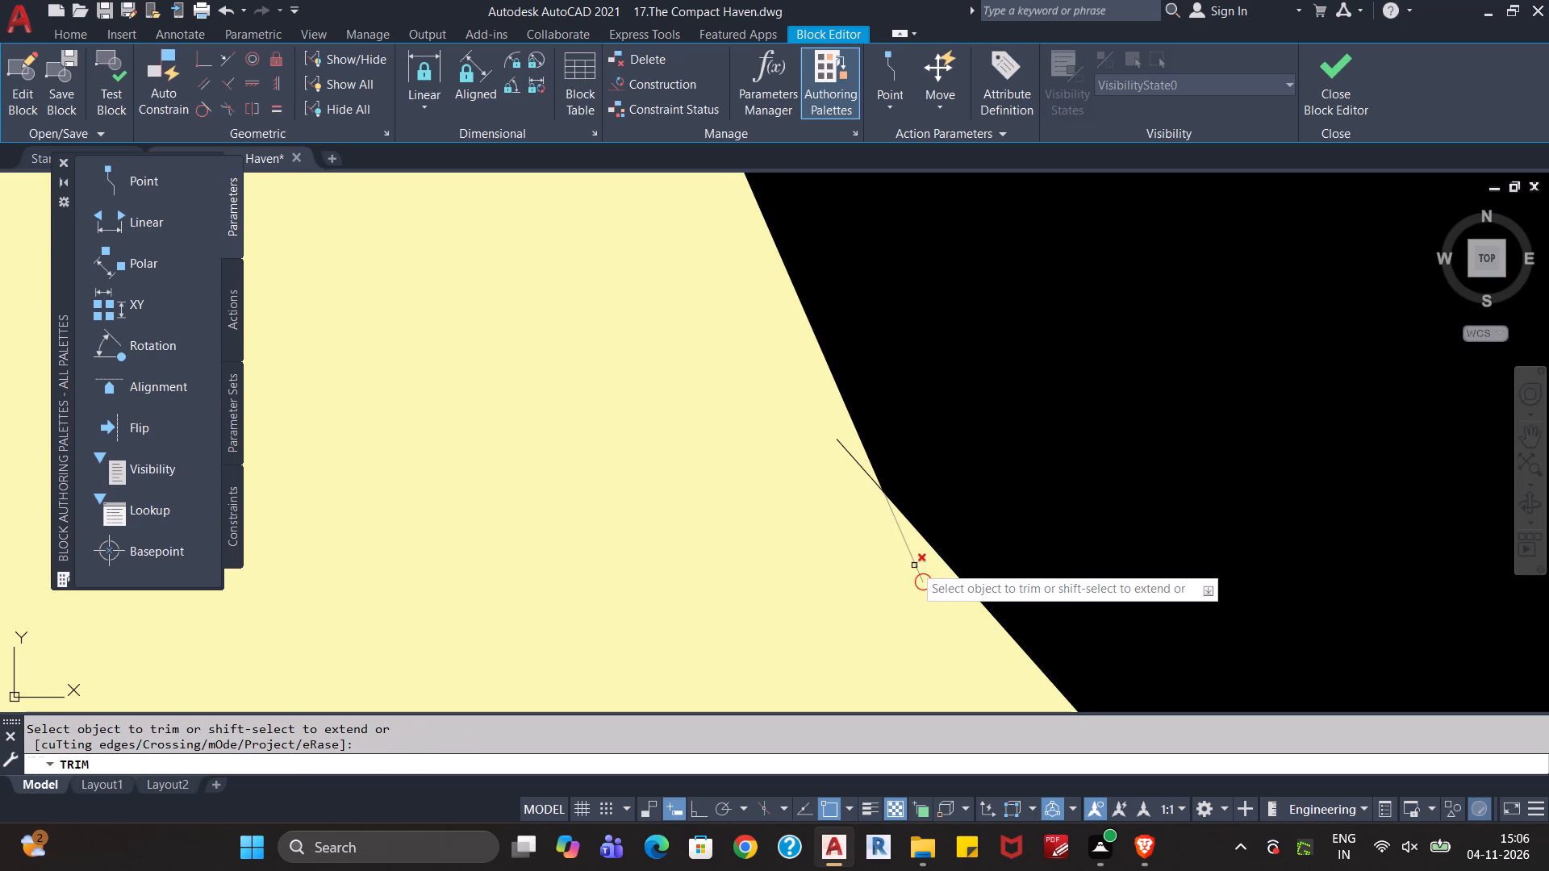
{"action": "left_click", "coordinate": [914, 565]}
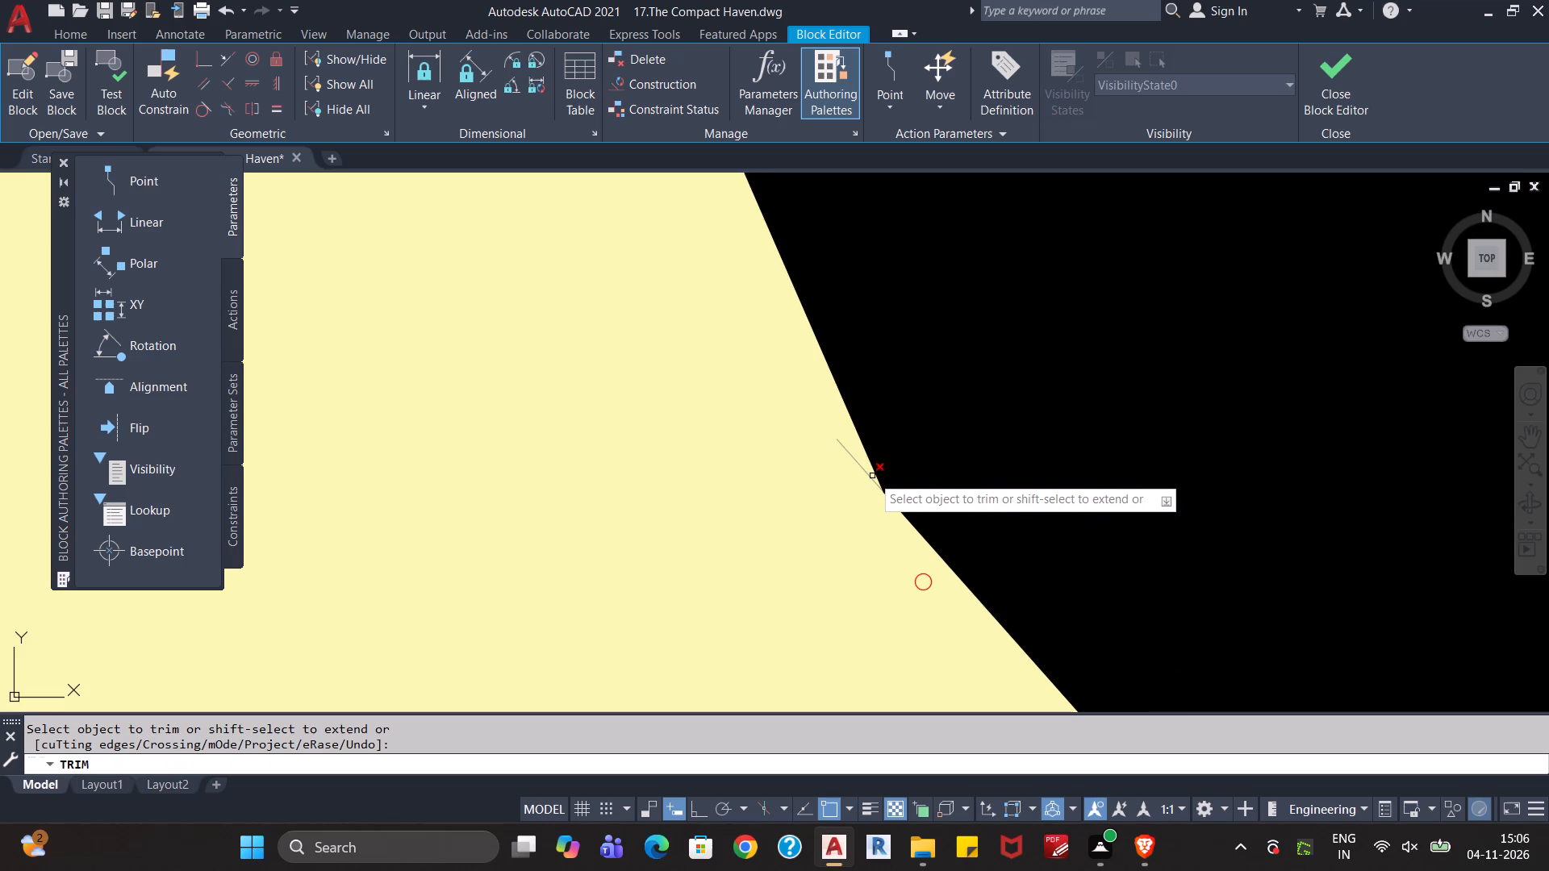
{"action": "left_click", "coordinate": [872, 476]}
{"action": "key", "text": "Escape"}
{"action": "key", "text": "Escape"}
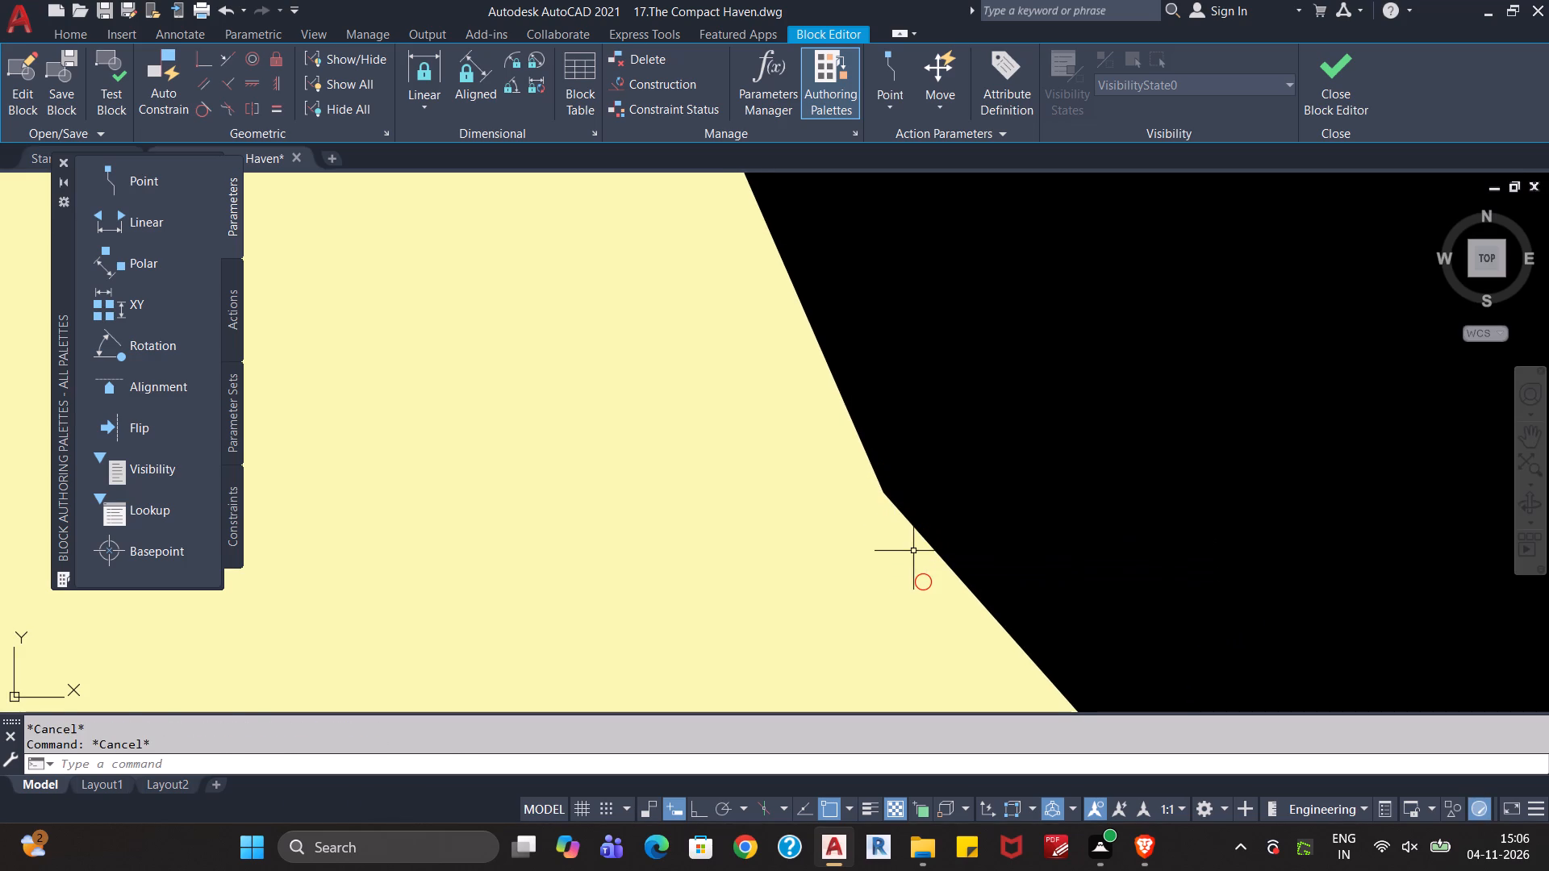
Redraw the display to clear the temporary gap-marker circles.
{"action": "scroll", "coordinate": [913, 551], "scroll_direction": "down", "scroll_amount": 10}
{"action": "type", "text": "red"}
{"action": "key", "text": "Return"}
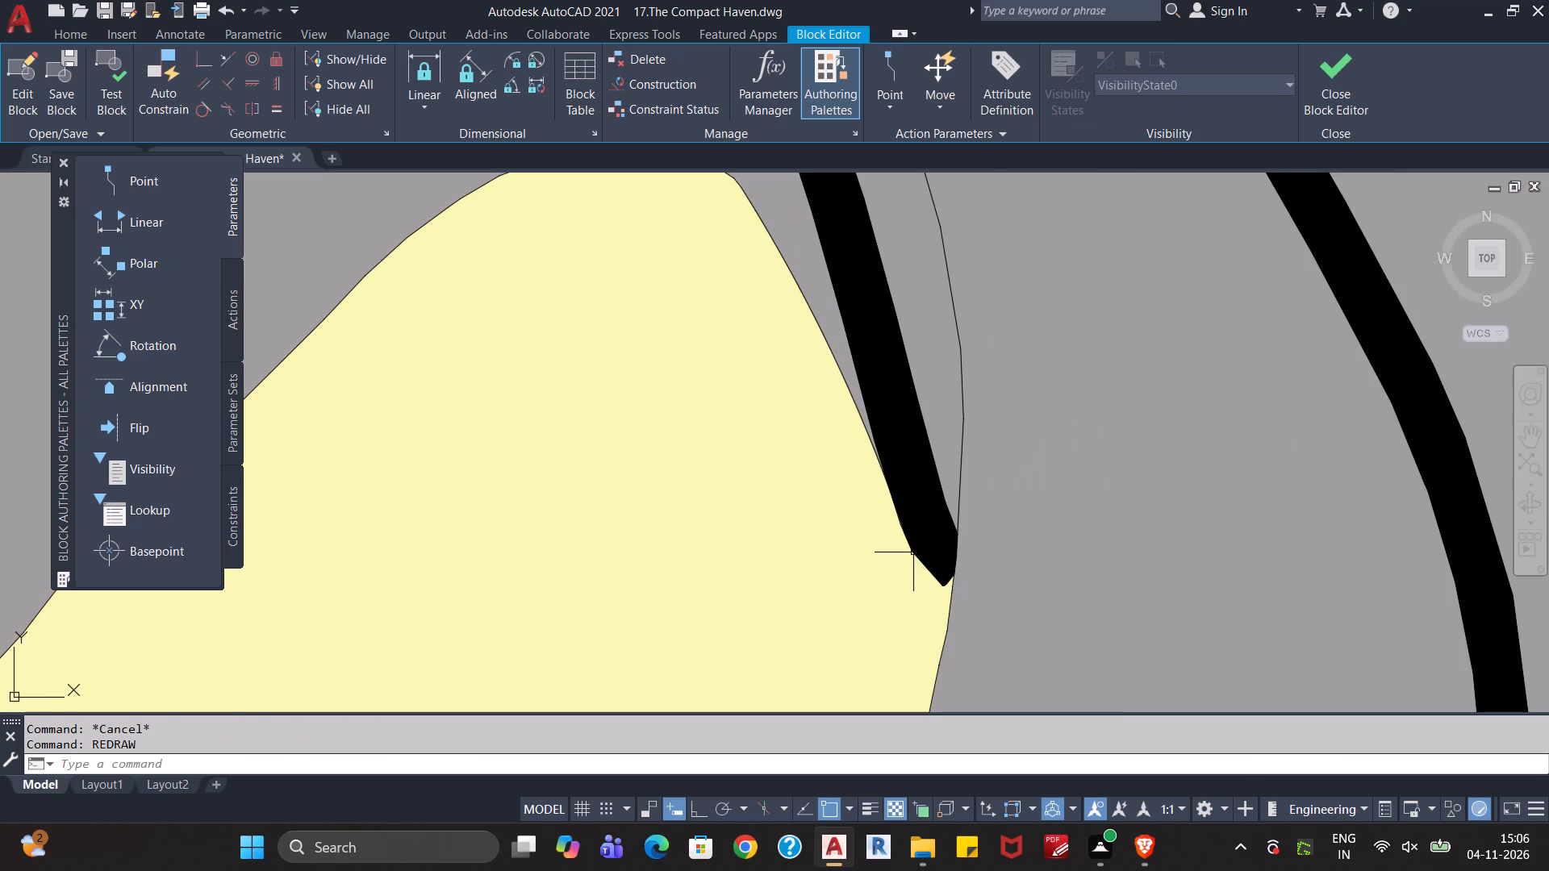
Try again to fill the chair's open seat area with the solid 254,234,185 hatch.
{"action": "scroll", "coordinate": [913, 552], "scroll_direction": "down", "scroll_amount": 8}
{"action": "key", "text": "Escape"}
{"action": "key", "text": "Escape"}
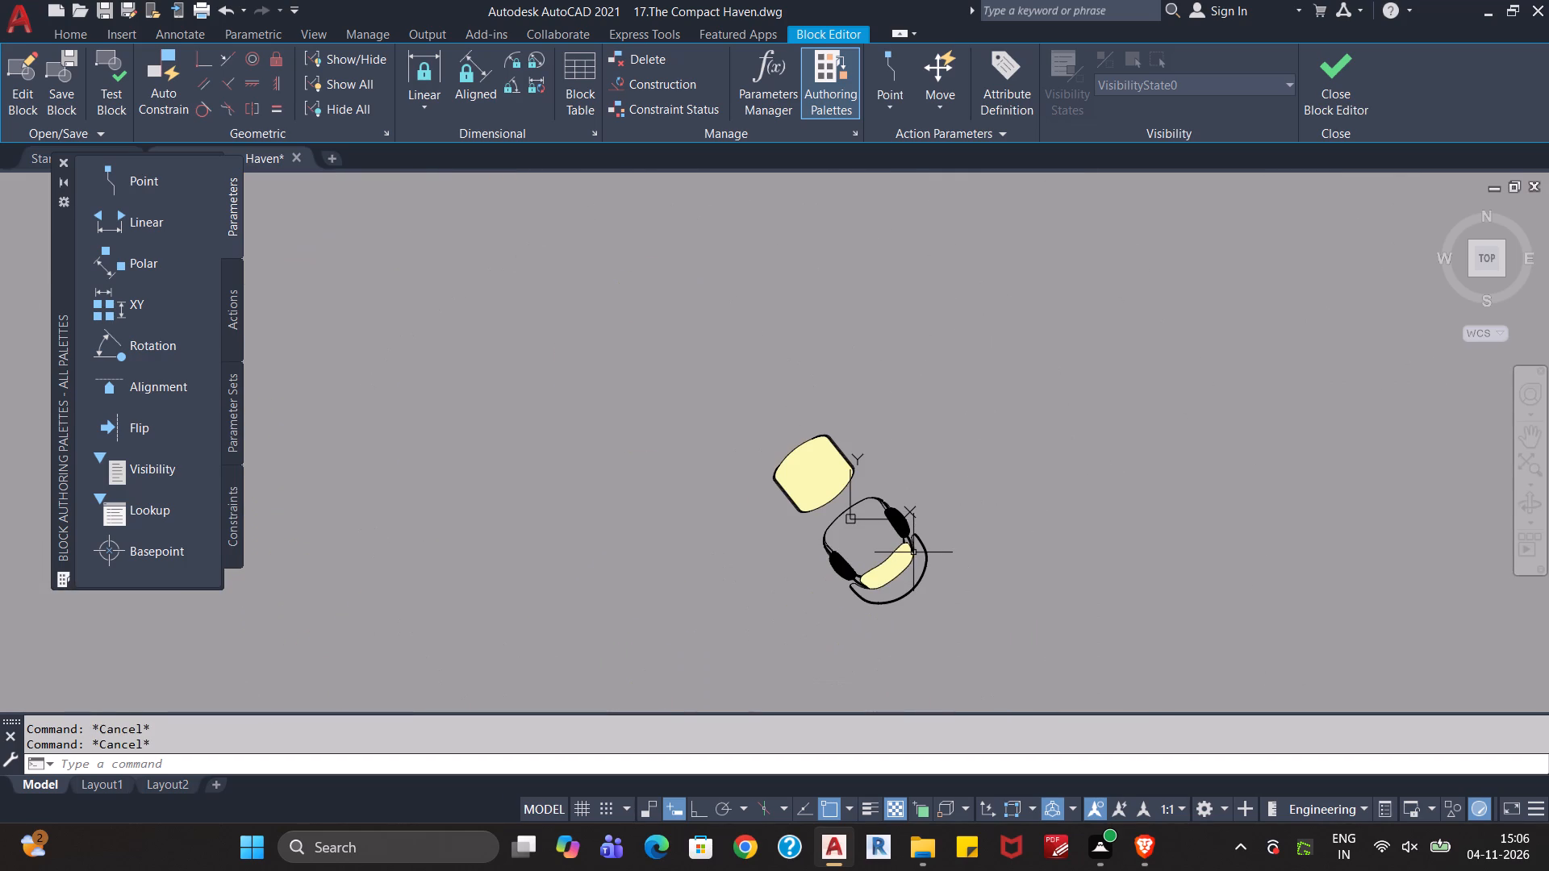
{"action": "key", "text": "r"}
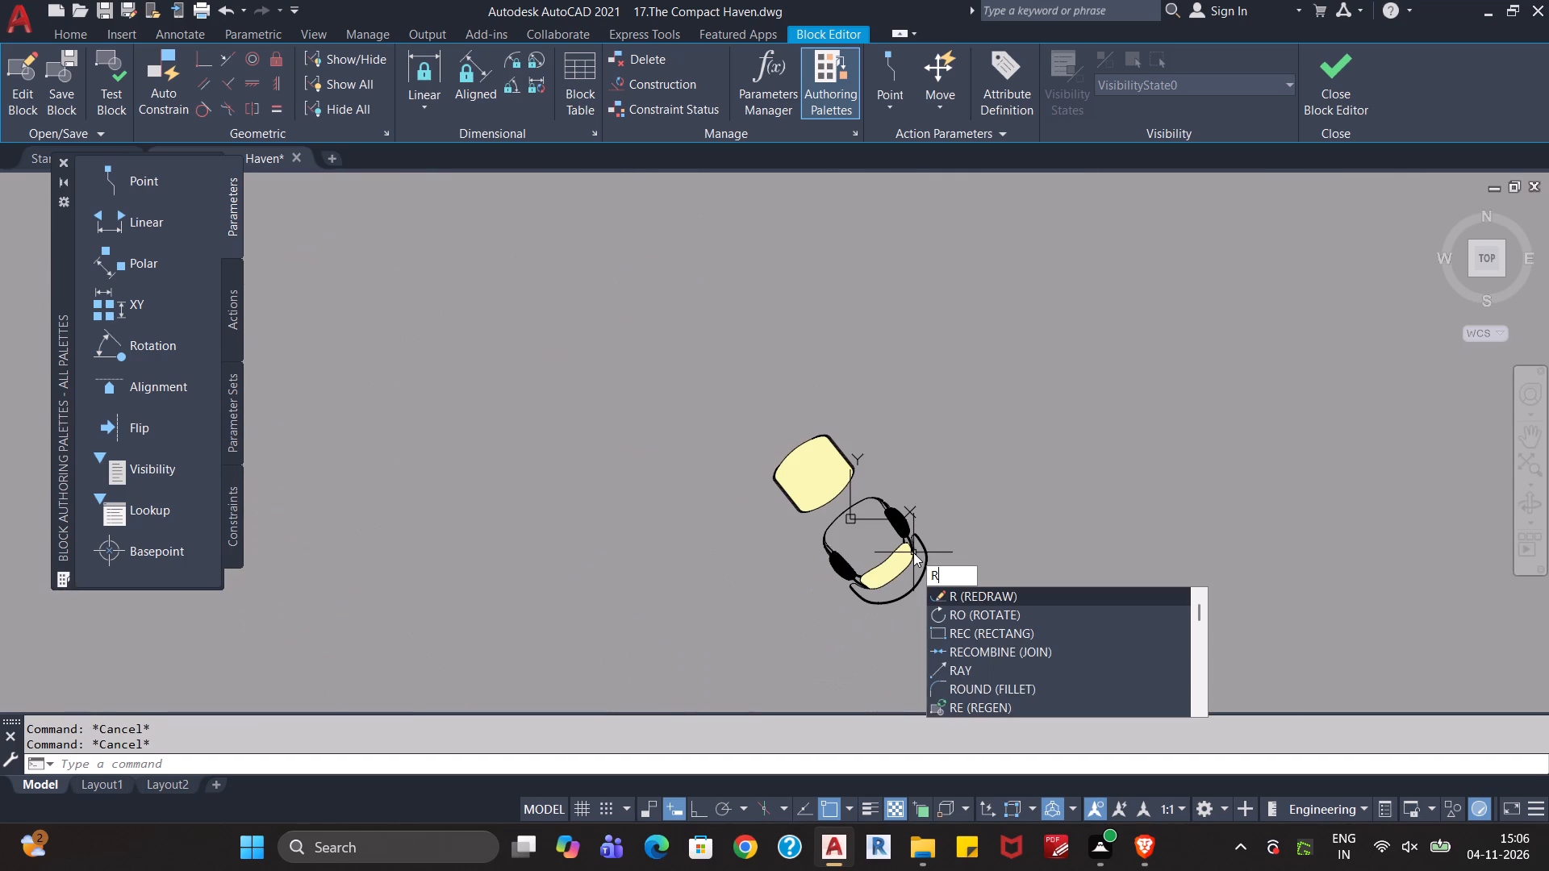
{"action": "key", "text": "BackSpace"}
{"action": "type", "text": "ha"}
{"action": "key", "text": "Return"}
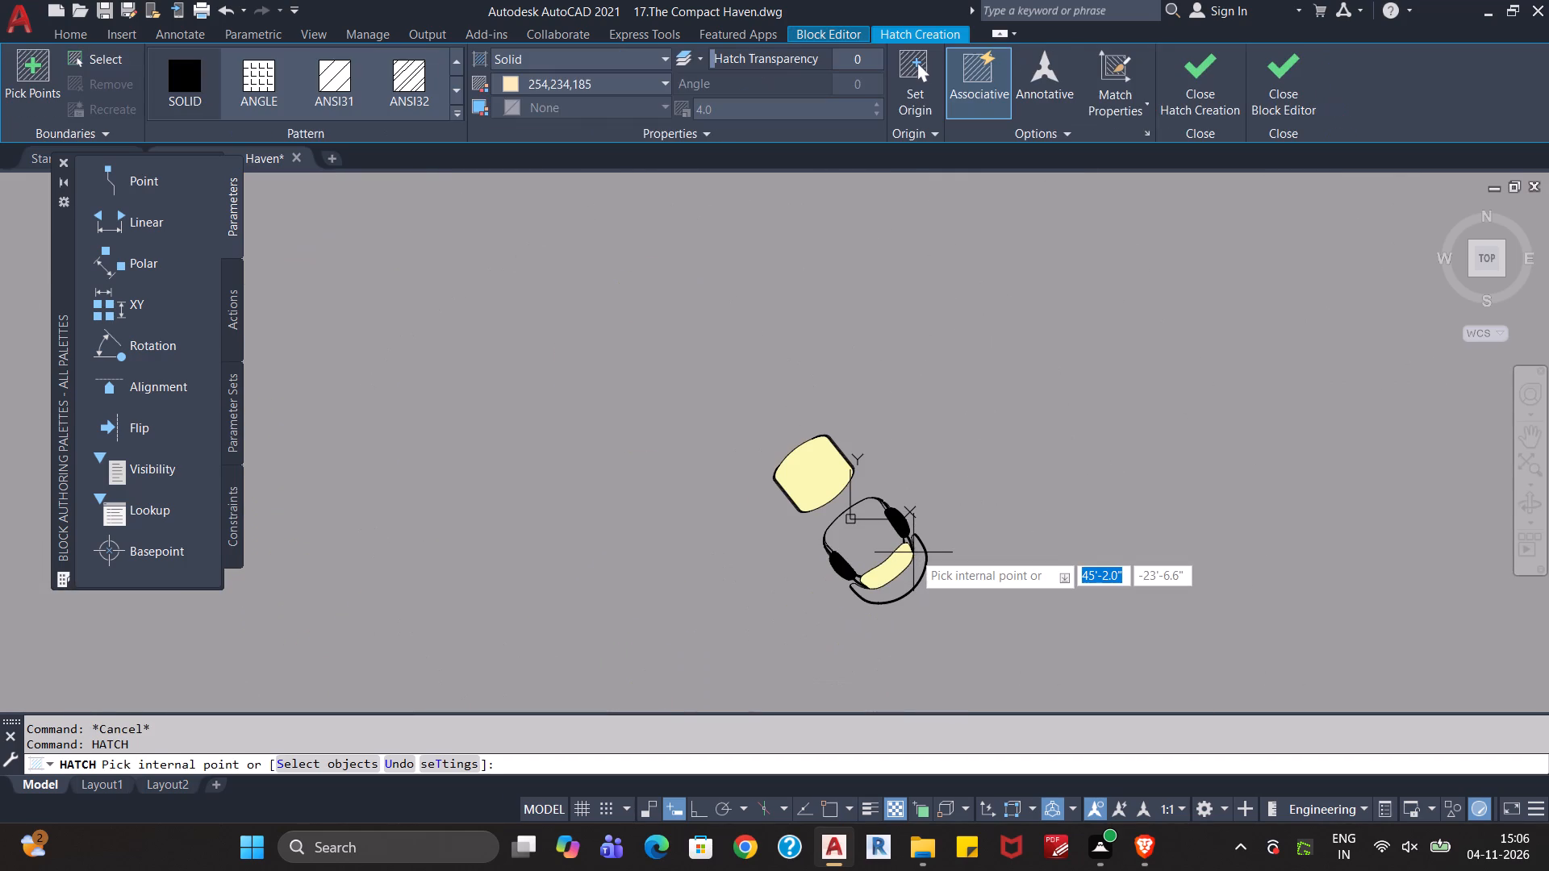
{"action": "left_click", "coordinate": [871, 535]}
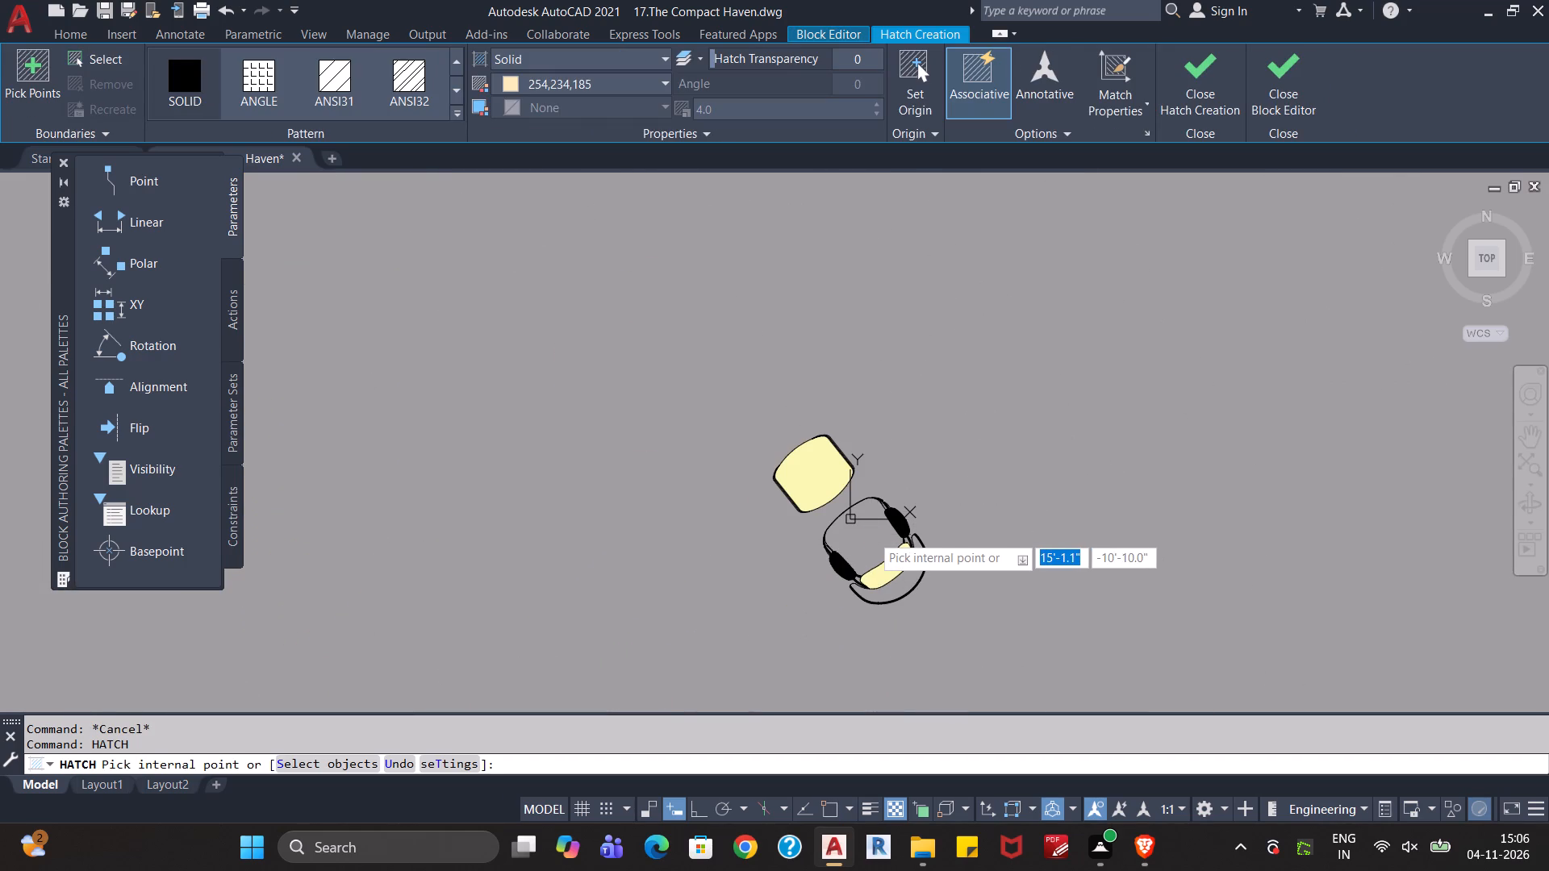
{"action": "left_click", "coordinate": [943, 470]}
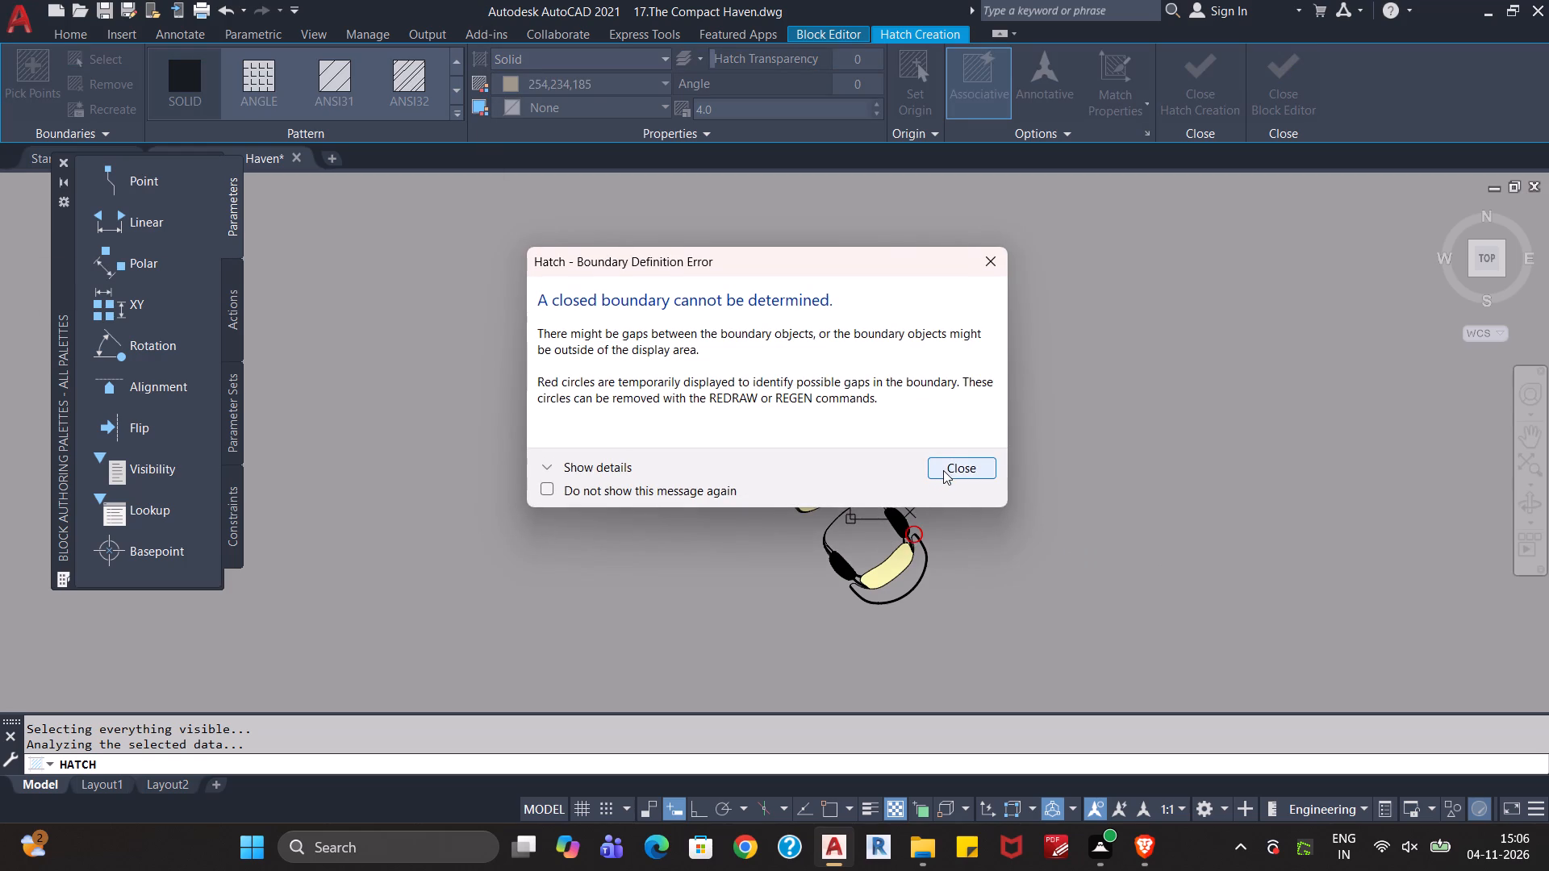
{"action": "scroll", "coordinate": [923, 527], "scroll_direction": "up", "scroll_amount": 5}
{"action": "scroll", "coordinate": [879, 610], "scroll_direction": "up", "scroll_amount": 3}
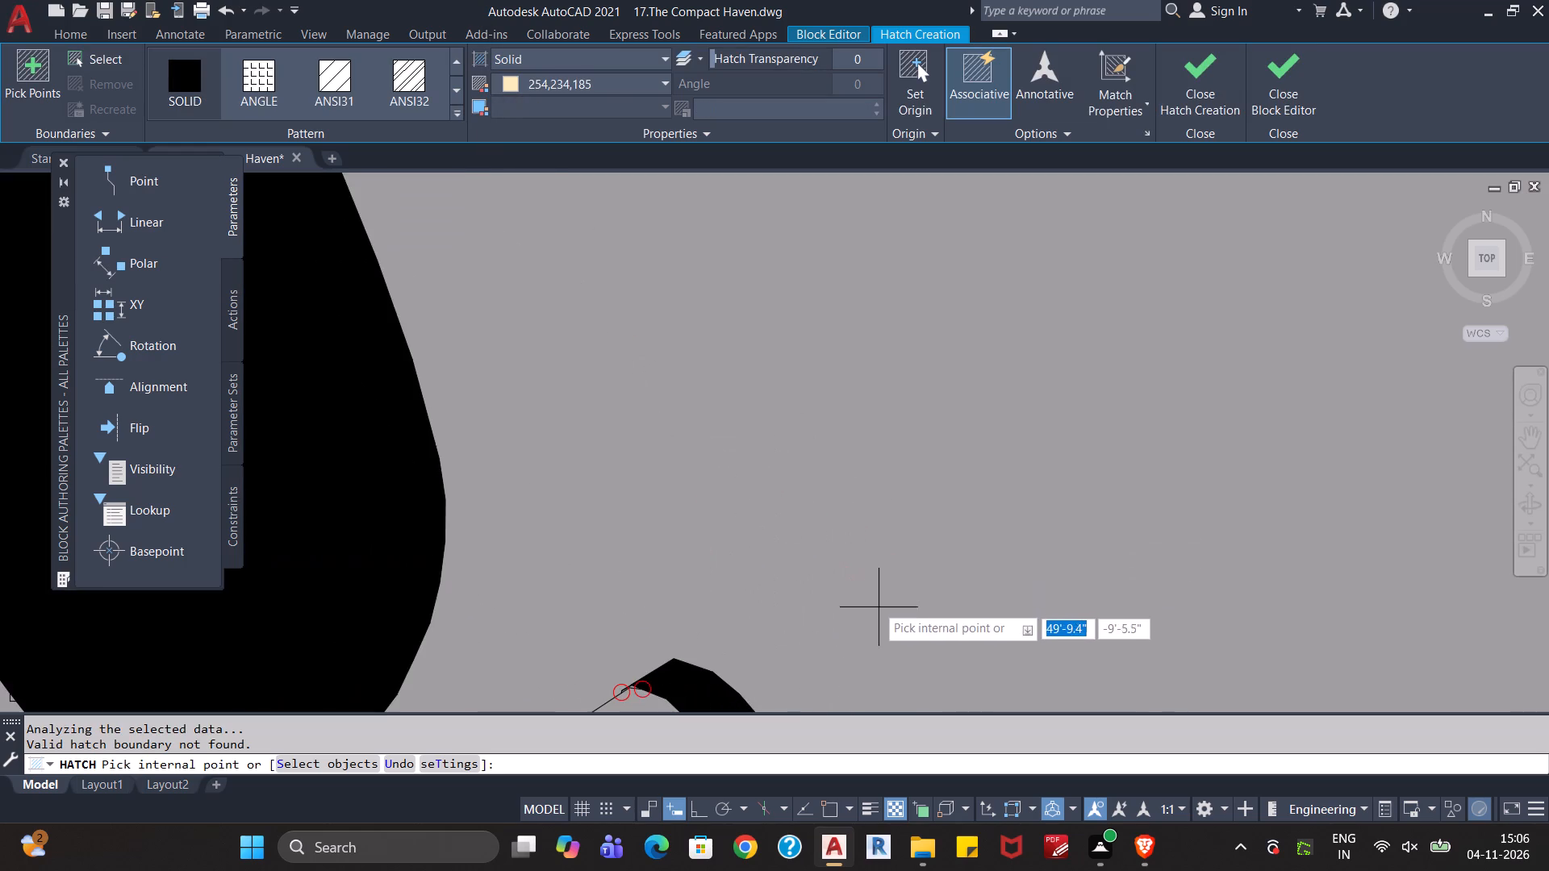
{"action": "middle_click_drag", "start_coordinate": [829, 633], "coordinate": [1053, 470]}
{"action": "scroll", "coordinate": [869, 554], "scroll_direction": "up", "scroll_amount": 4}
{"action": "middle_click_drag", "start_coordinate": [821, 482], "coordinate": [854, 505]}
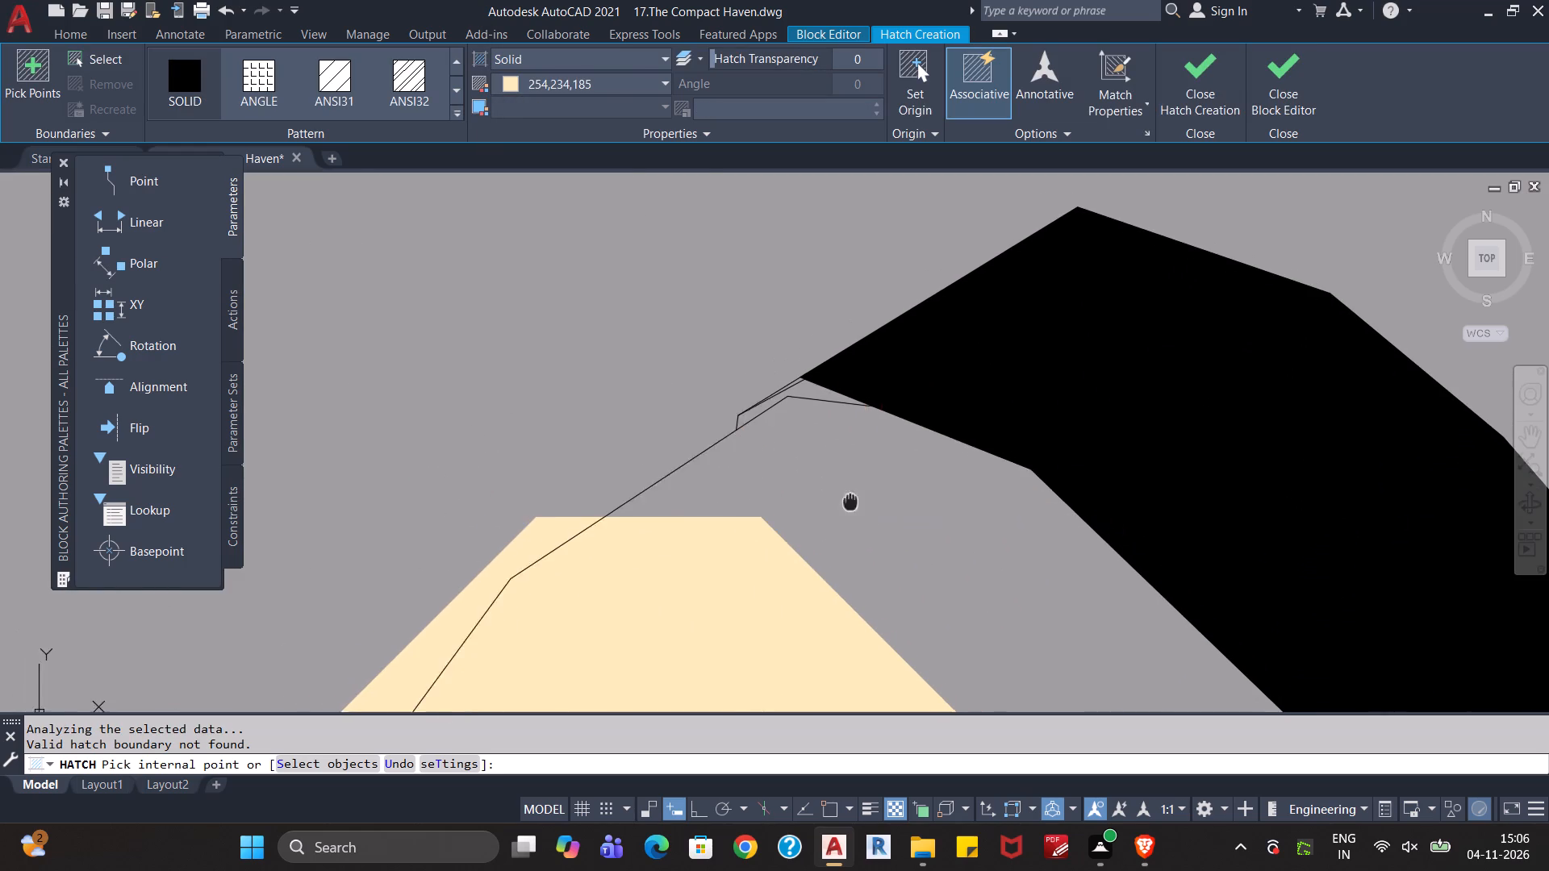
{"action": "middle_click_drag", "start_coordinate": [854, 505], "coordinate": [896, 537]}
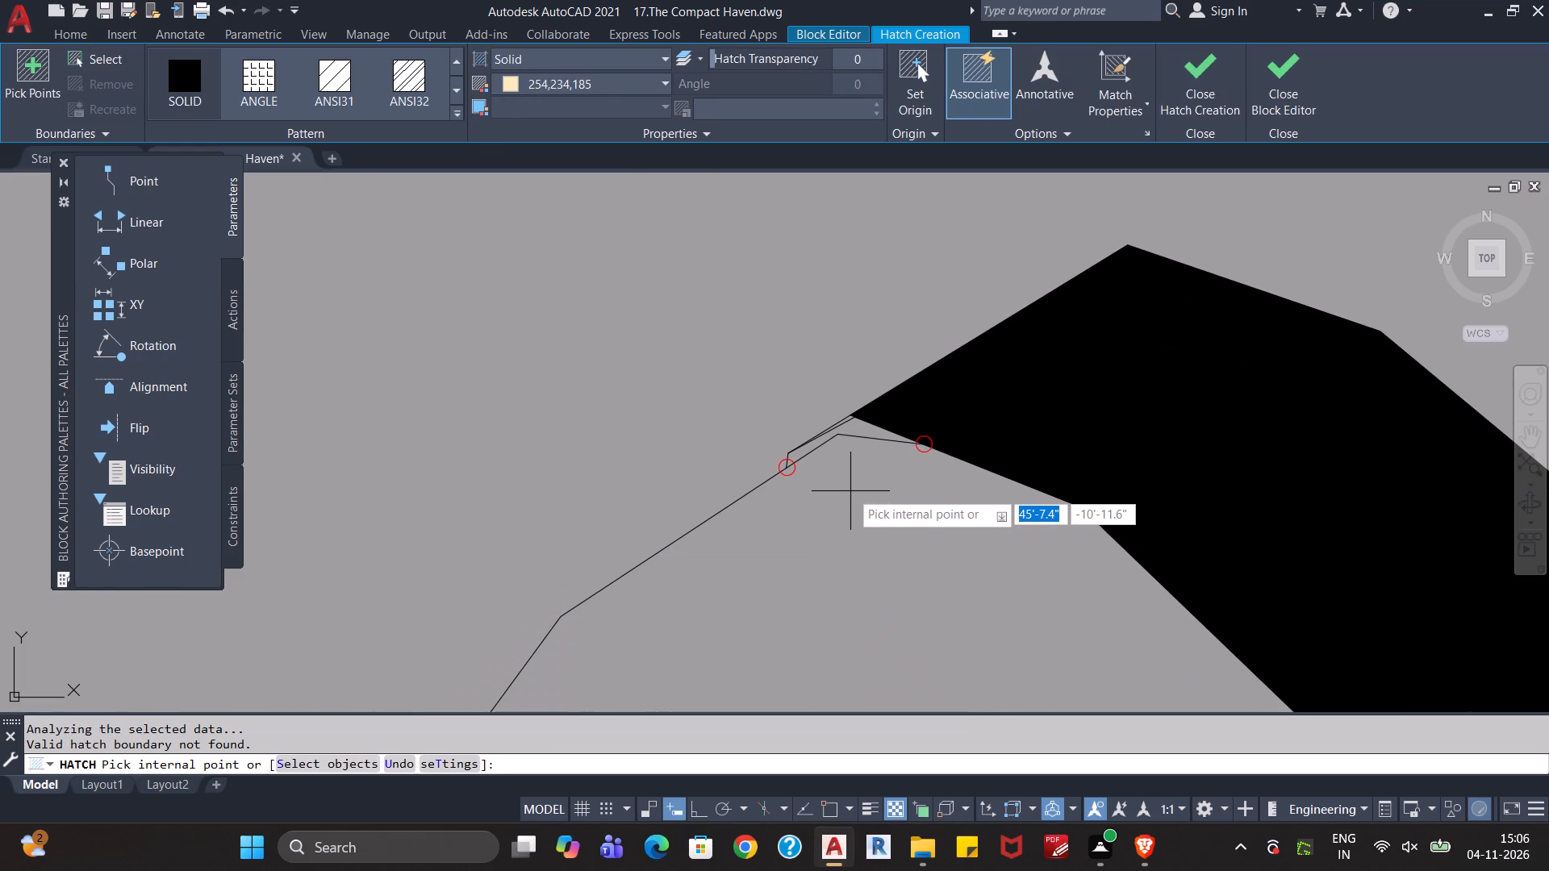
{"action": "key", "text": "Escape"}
Stretch the short line's end at the outer curved rail's tip about 0.7" past the black rail's edge at the marked gap.
{"action": "left_click", "coordinate": [913, 445]}
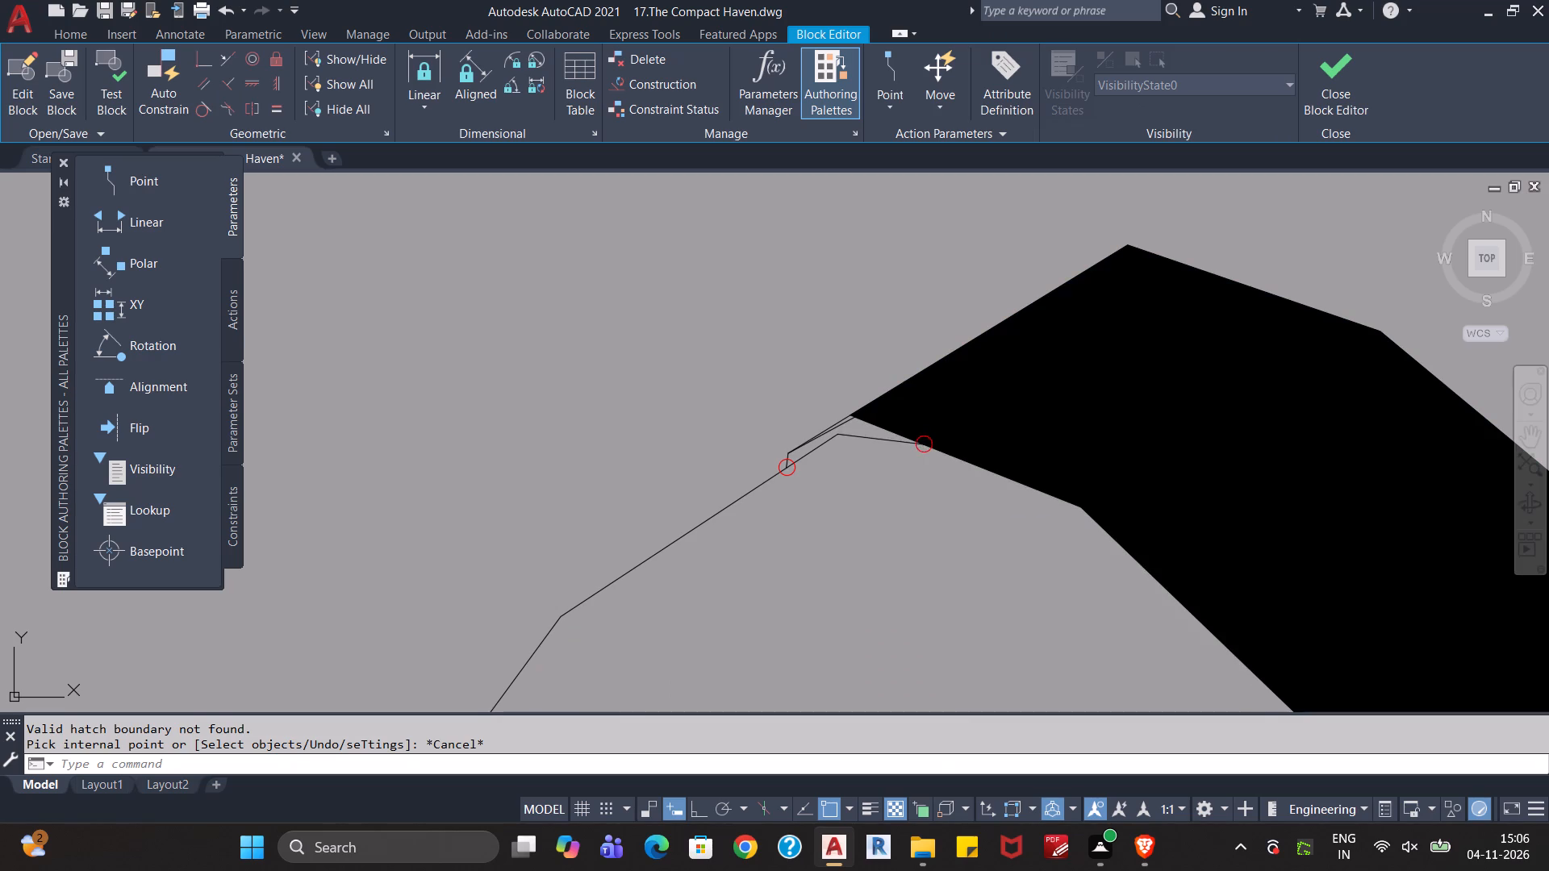
{"action": "left_click", "coordinate": [925, 444]}
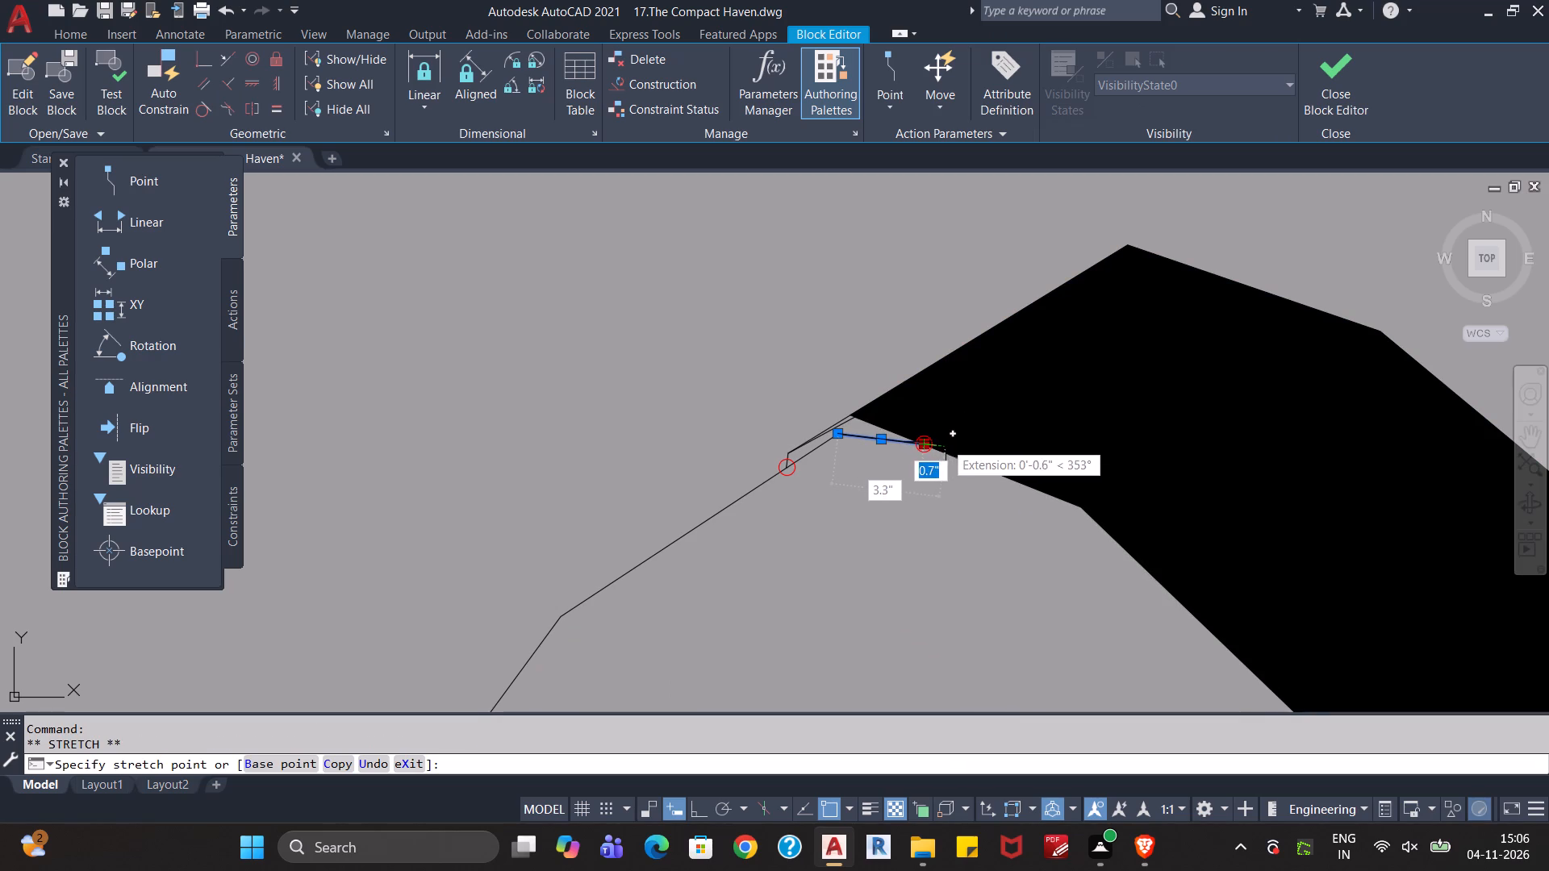
{"action": "left_click", "coordinate": [953, 442]}
{"action": "scroll", "coordinate": [948, 475], "scroll_direction": "up", "scroll_amount": 2}
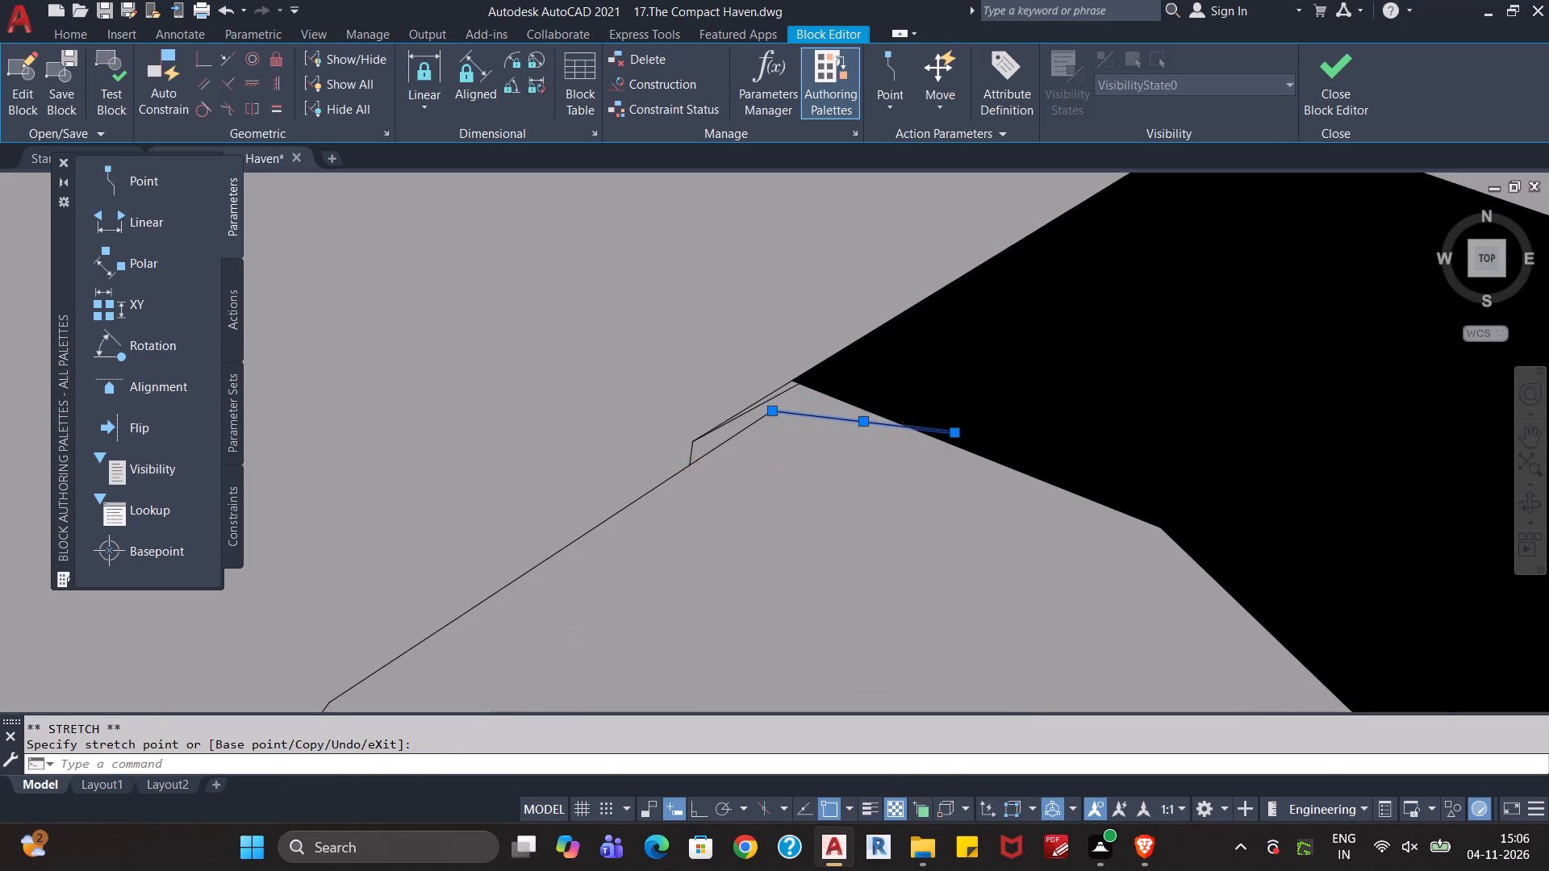
{"action": "scroll", "coordinate": [948, 475], "scroll_direction": "up", "scroll_amount": 1}
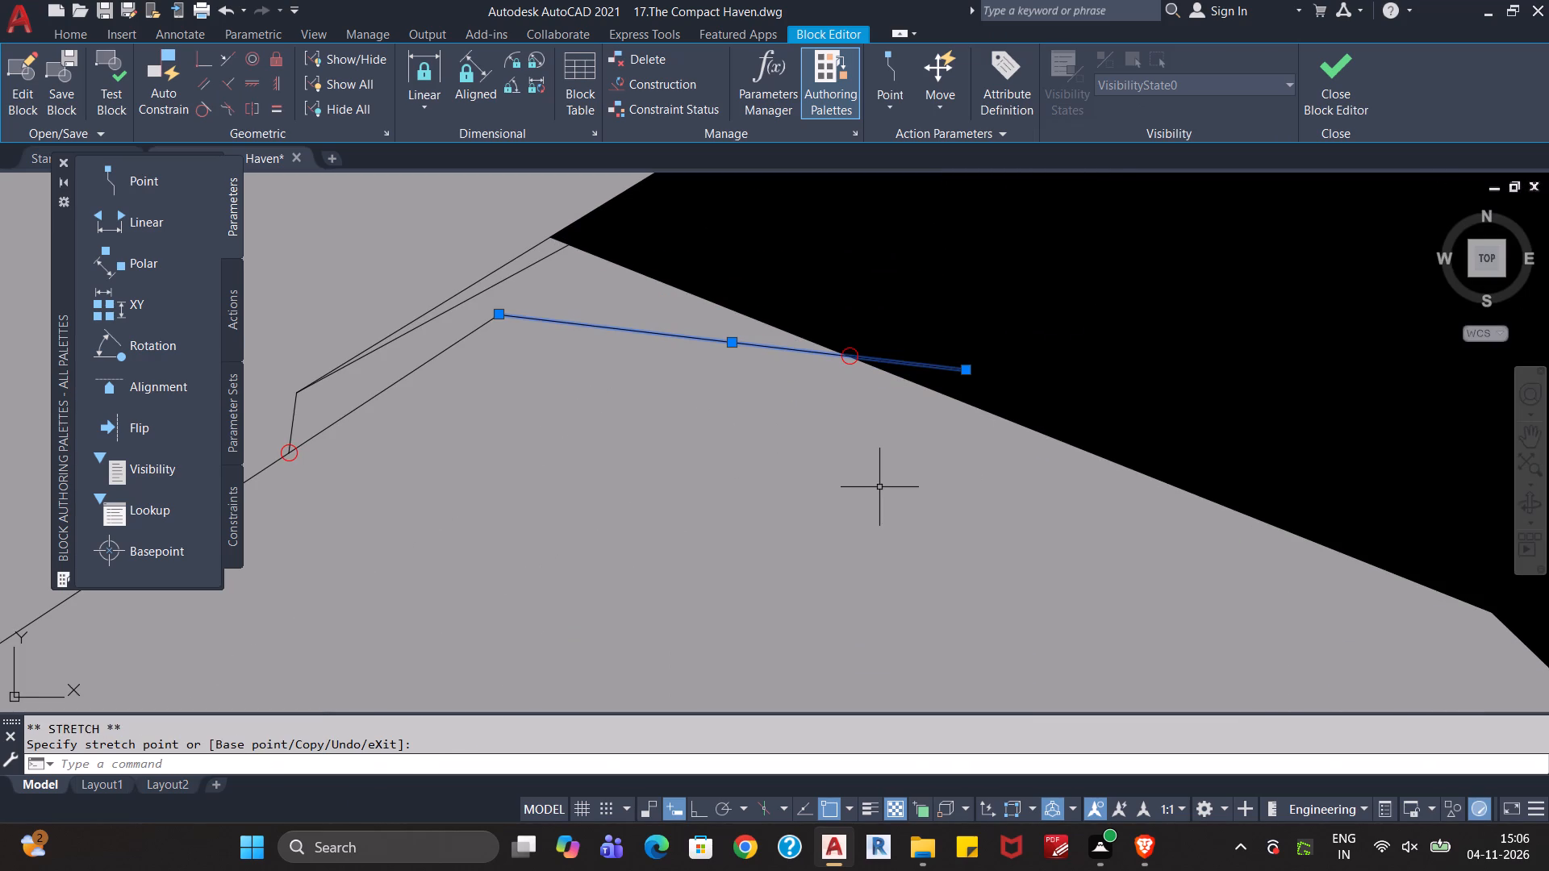
{"action": "key", "text": "Escape"}
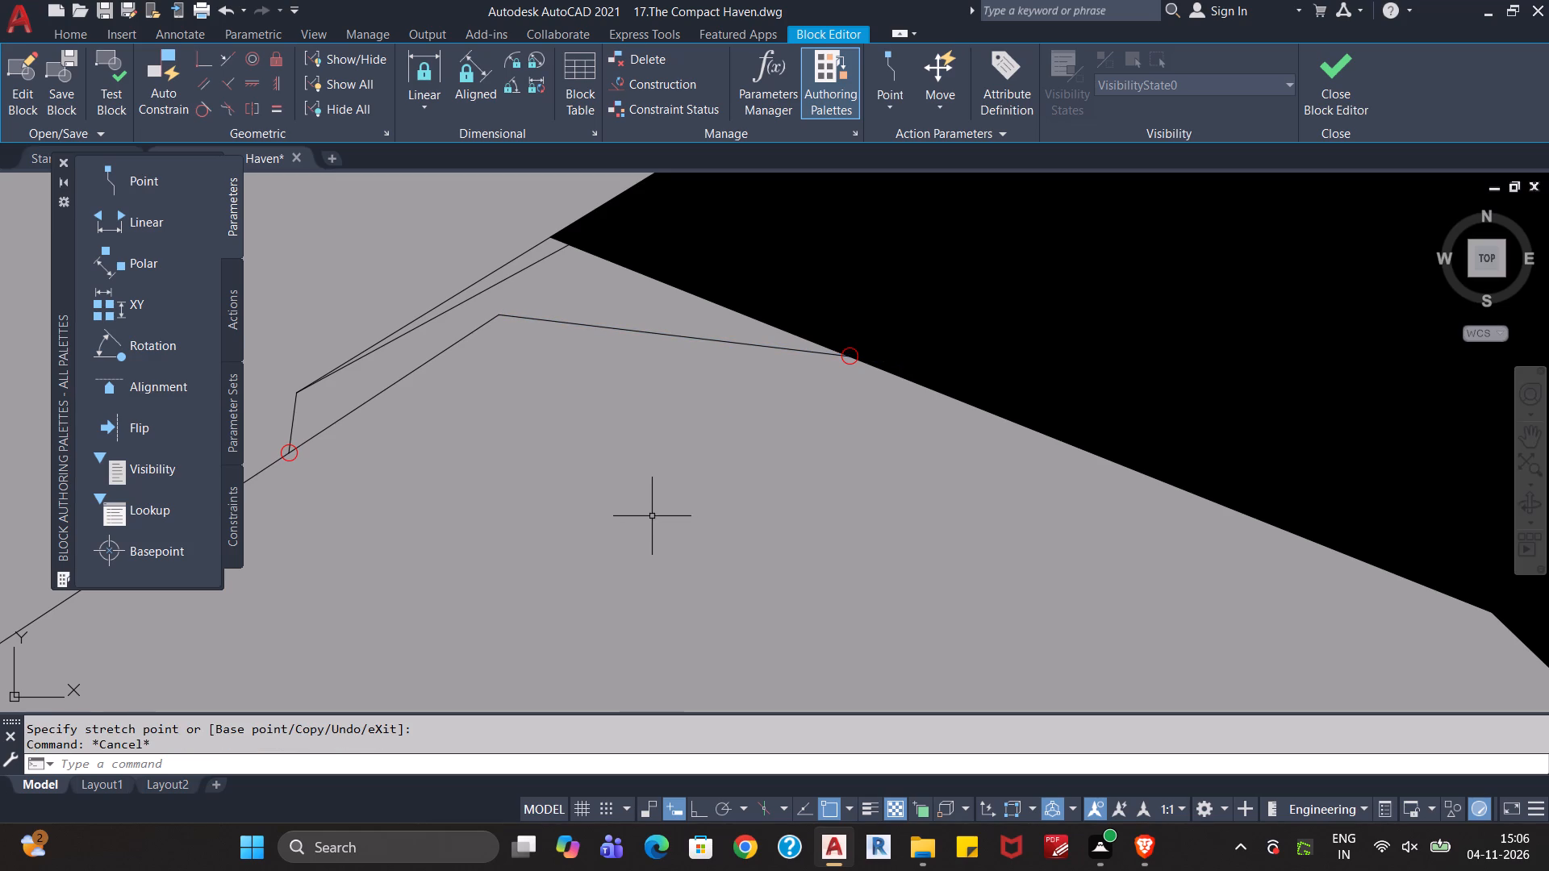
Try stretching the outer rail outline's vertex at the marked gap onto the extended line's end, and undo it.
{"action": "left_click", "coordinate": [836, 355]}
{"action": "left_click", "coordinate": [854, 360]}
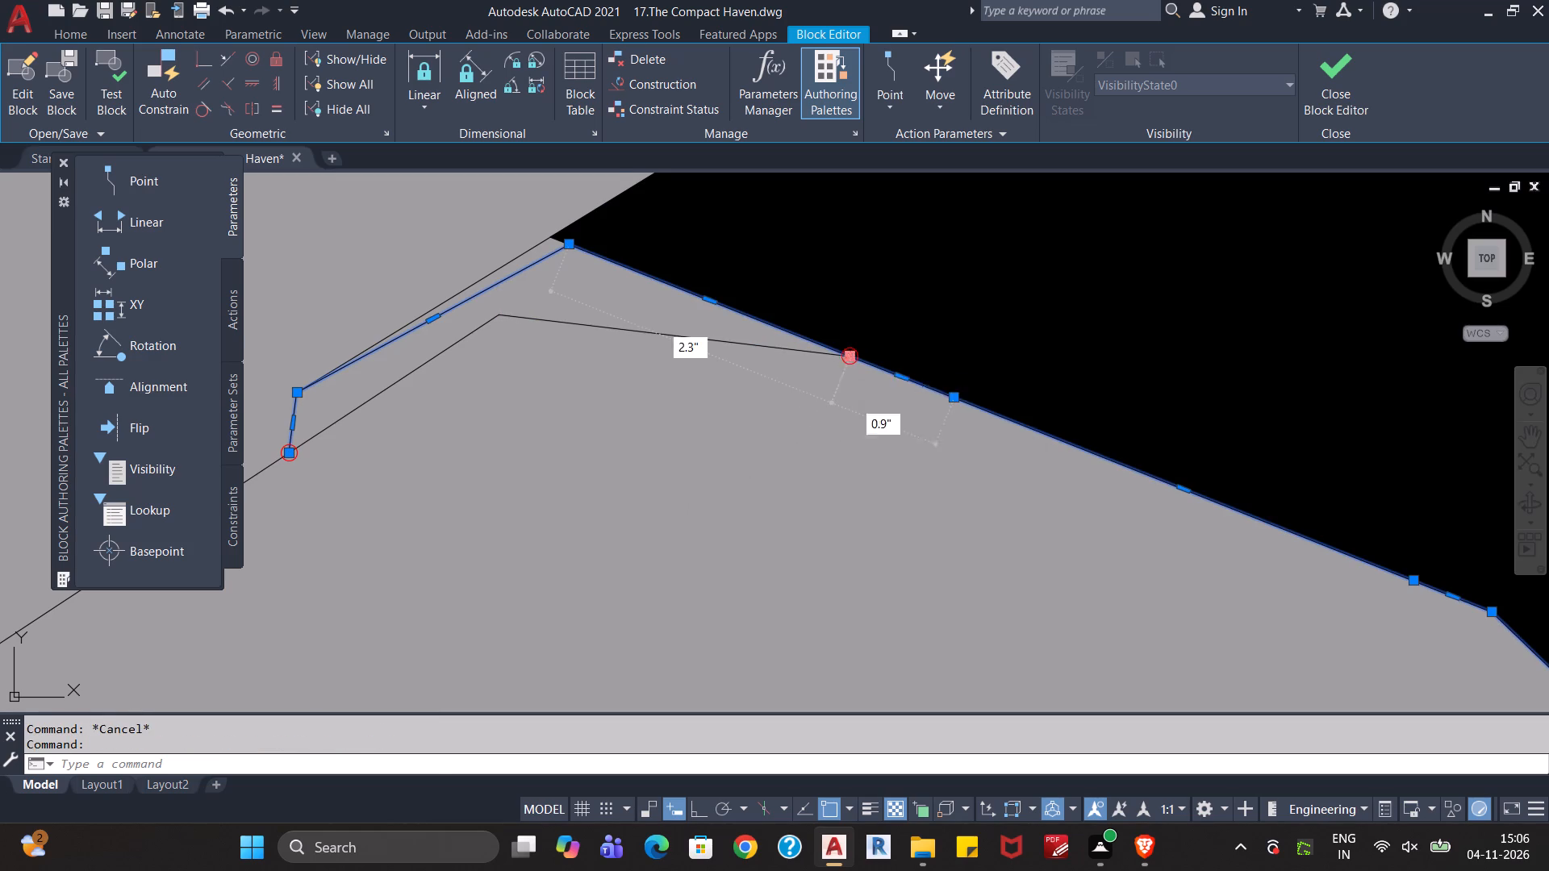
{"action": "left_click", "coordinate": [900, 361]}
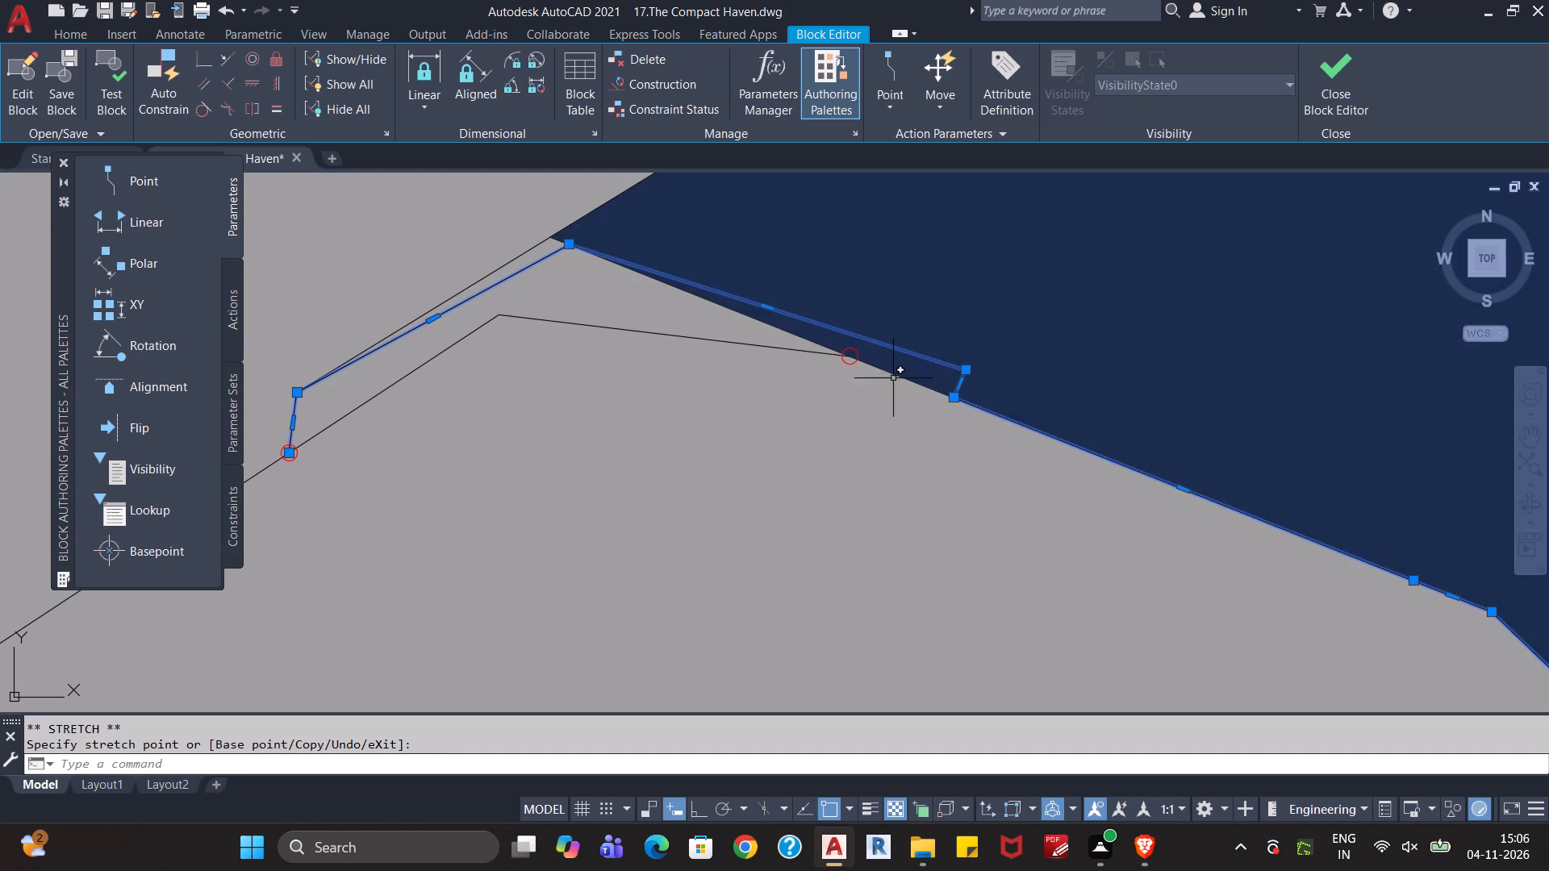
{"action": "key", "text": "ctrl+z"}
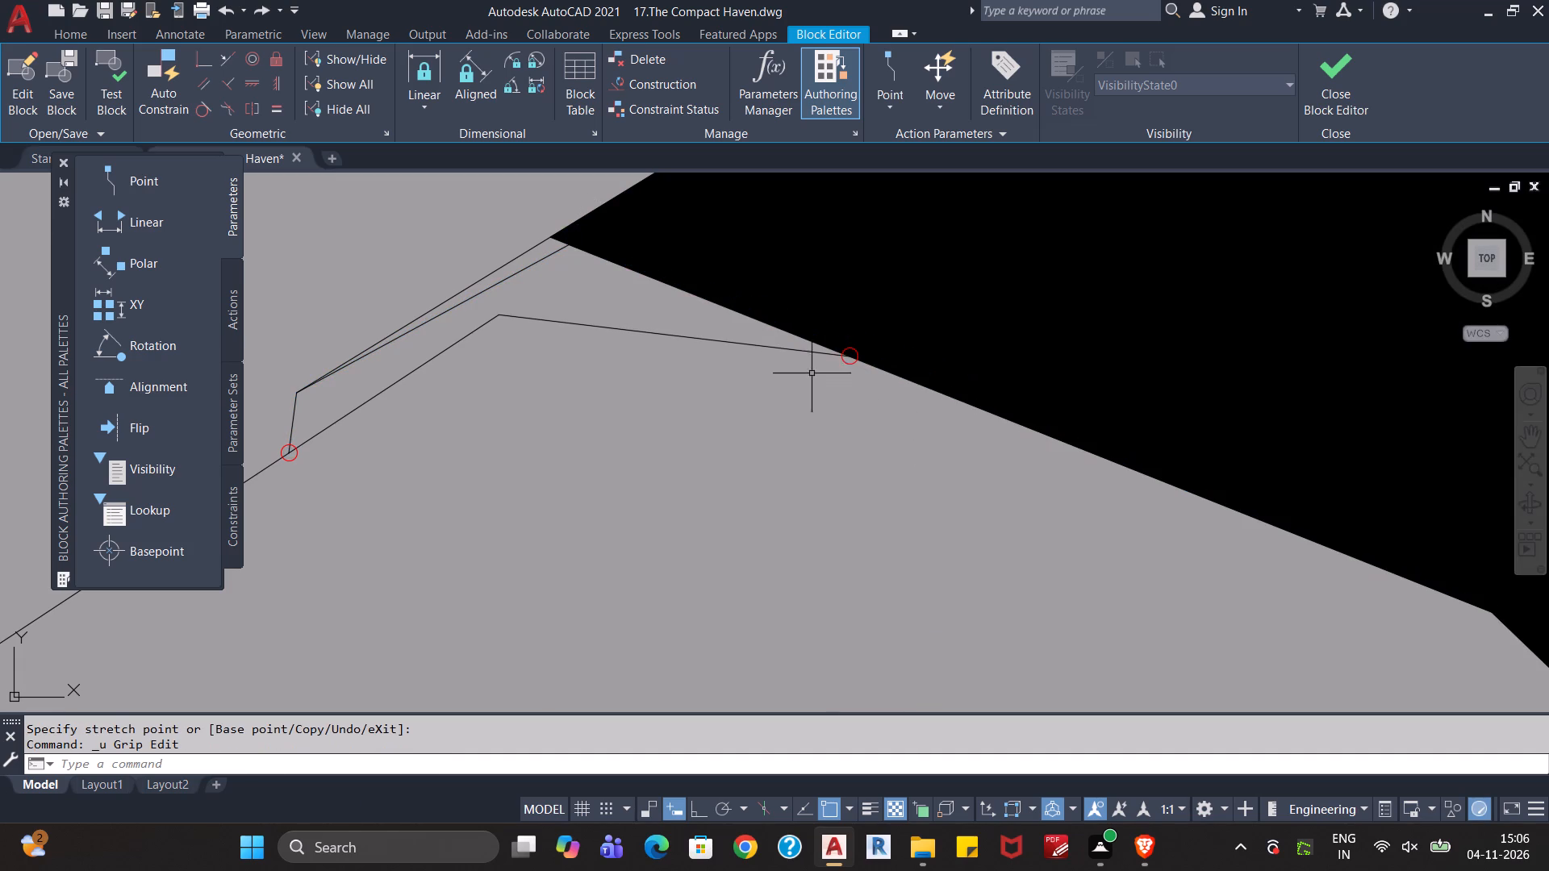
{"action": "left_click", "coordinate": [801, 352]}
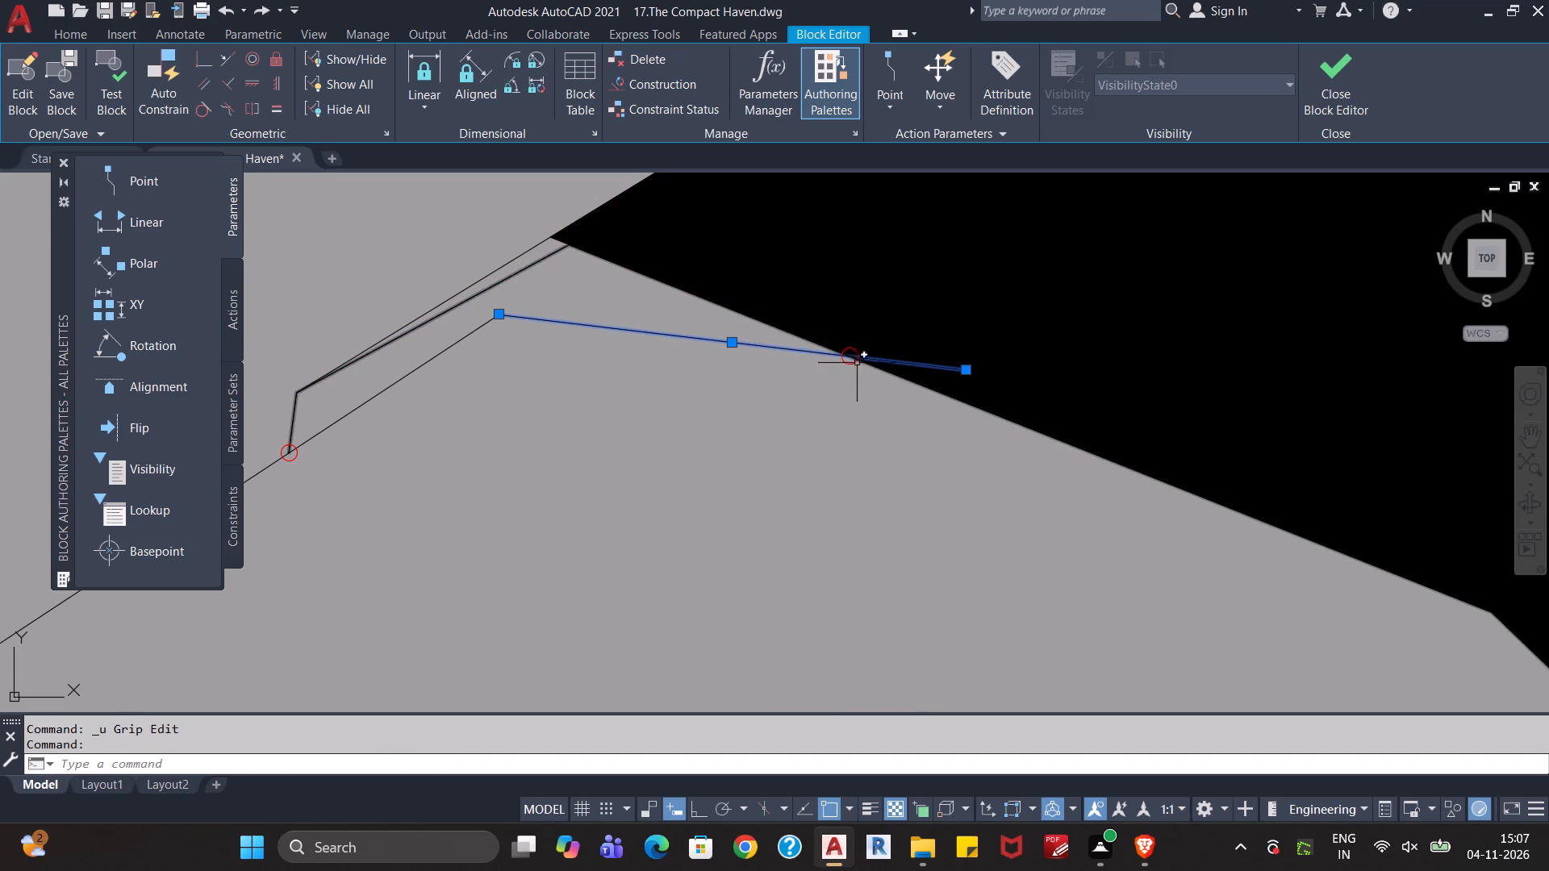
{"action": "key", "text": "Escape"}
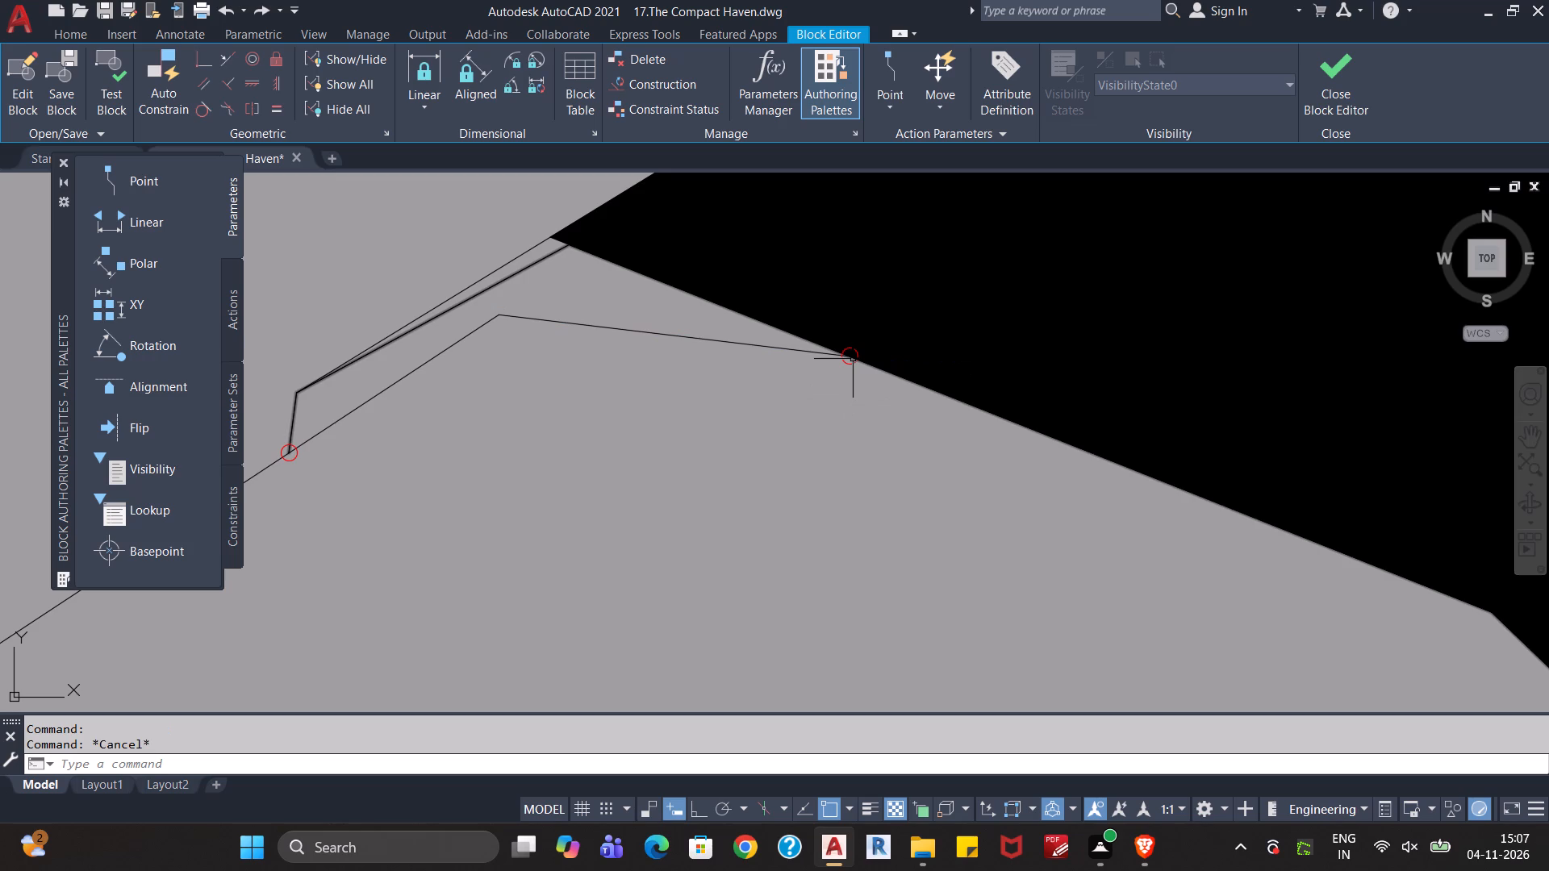
Stretch the rail outline's end vertex at the other marked gap slightly past the slanted line it meets.
{"action": "left_click", "coordinate": [853, 358]}
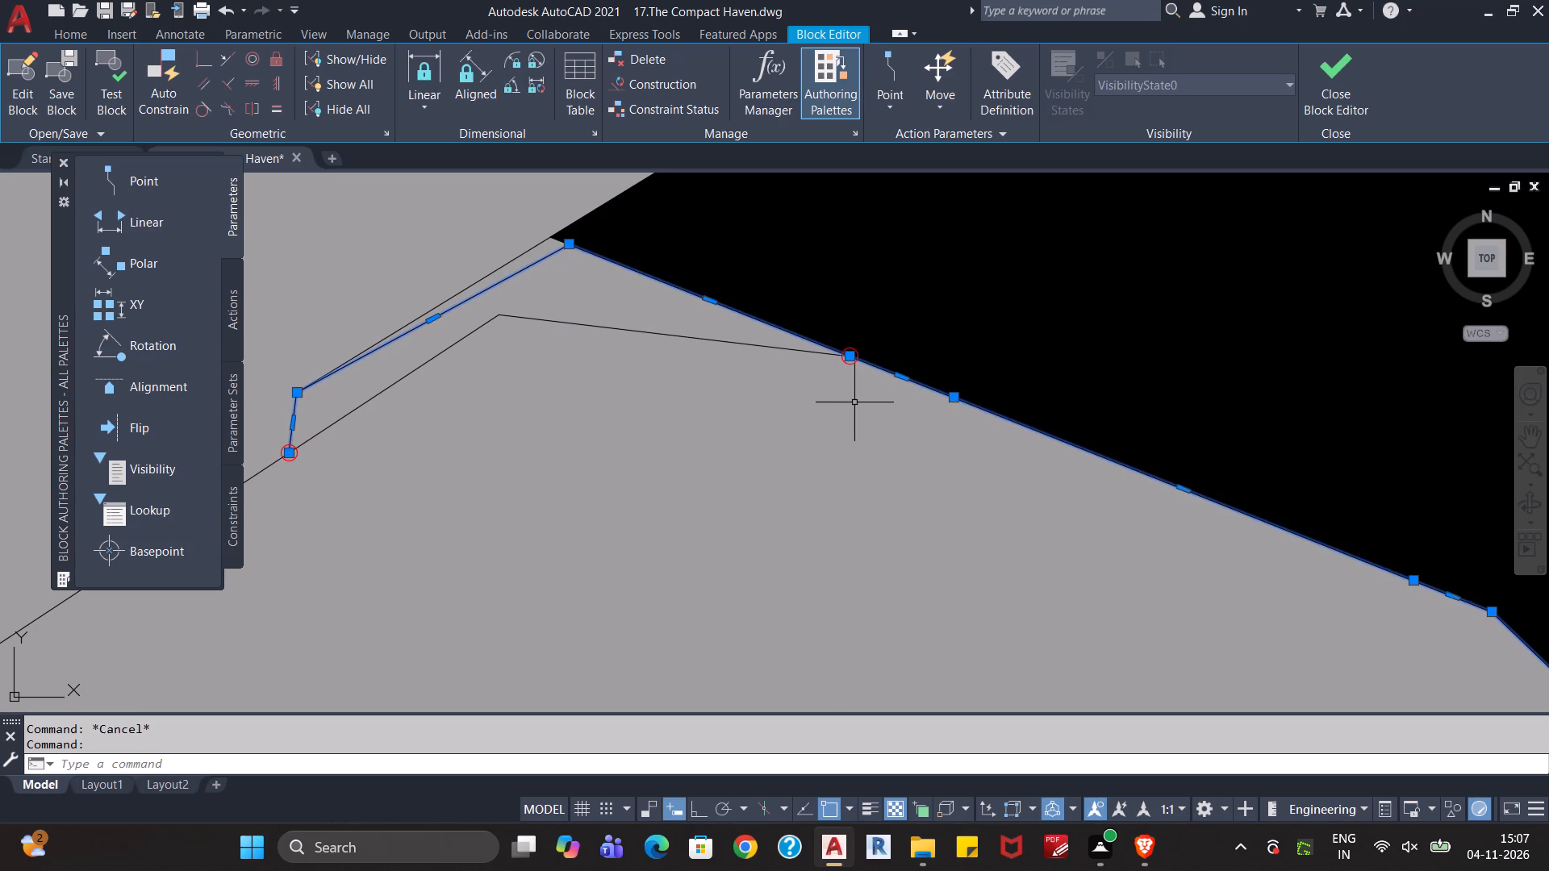
{"action": "middle_click_drag", "start_coordinate": [569, 531], "coordinate": [814, 532]}
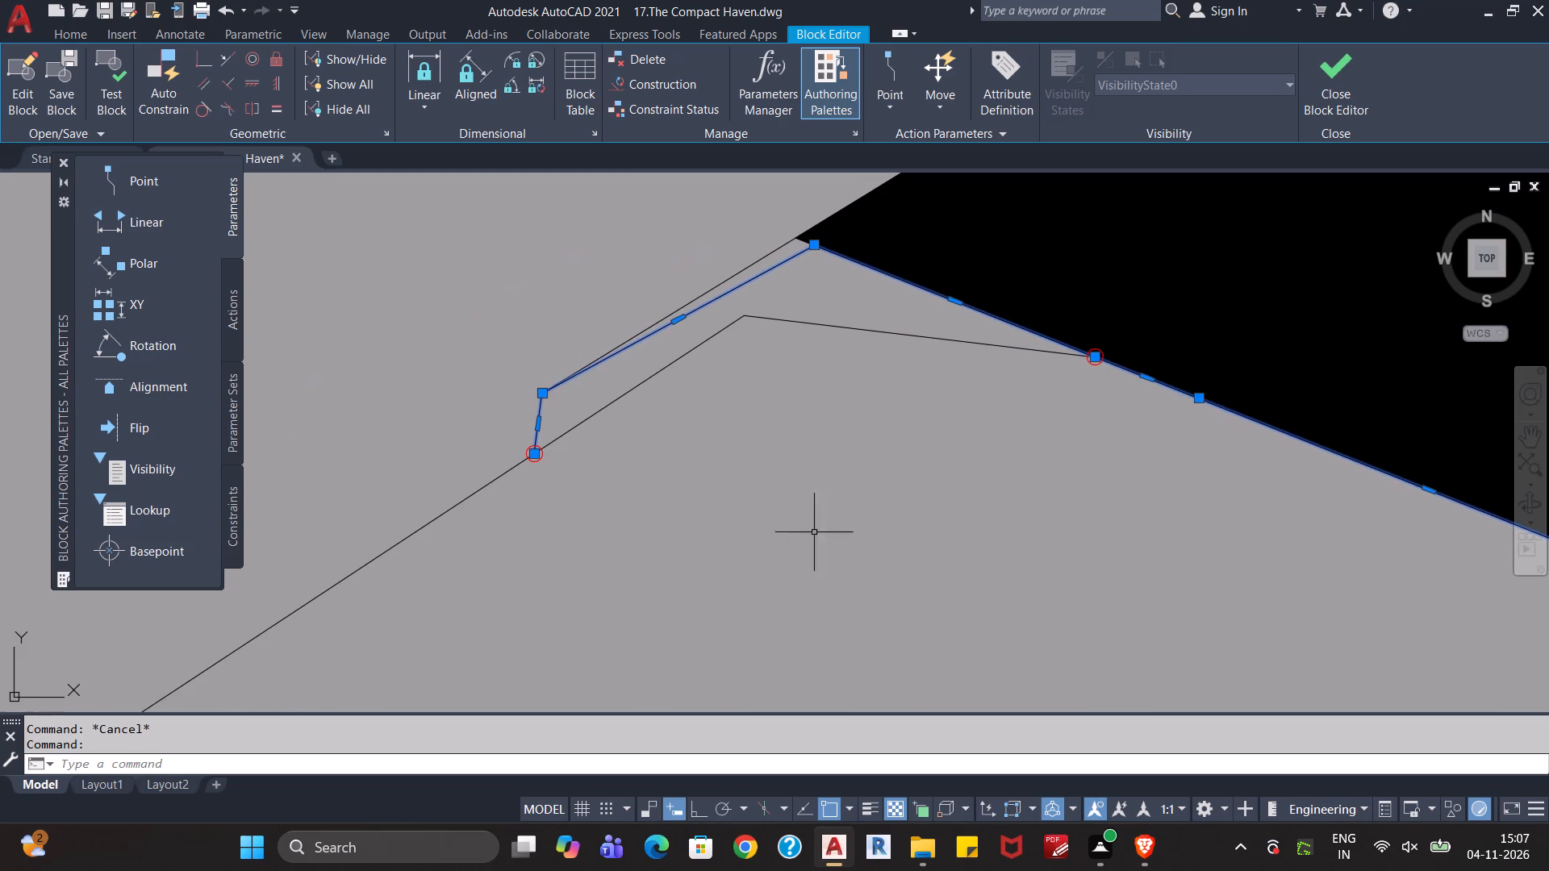
{"action": "left_click", "coordinate": [538, 452]}
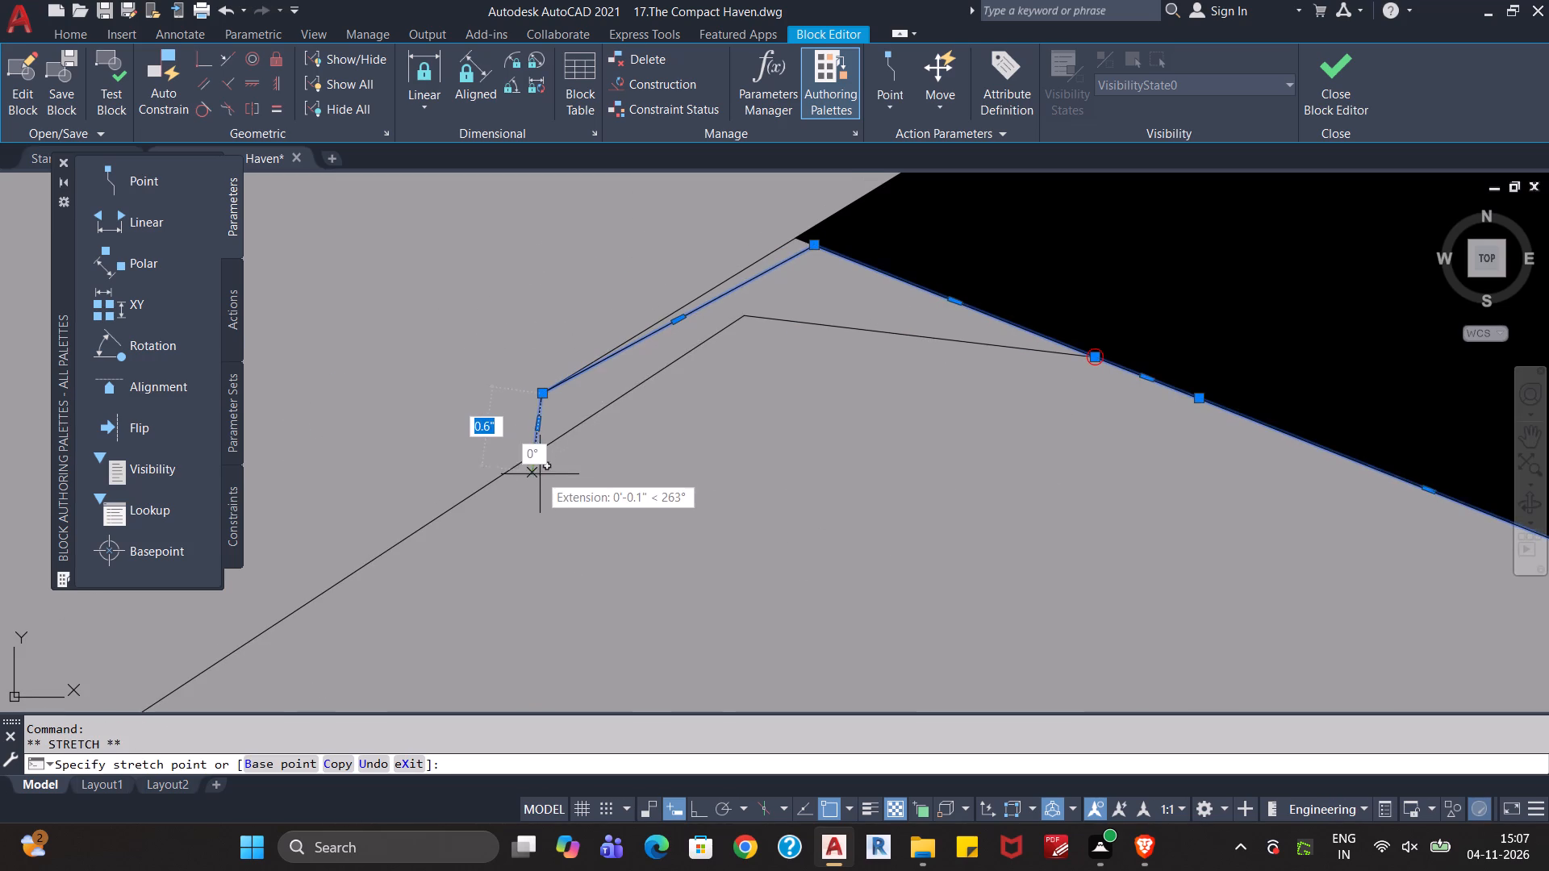
{"action": "left_click", "coordinate": [540, 479]}
{"action": "key", "text": "Escape"}
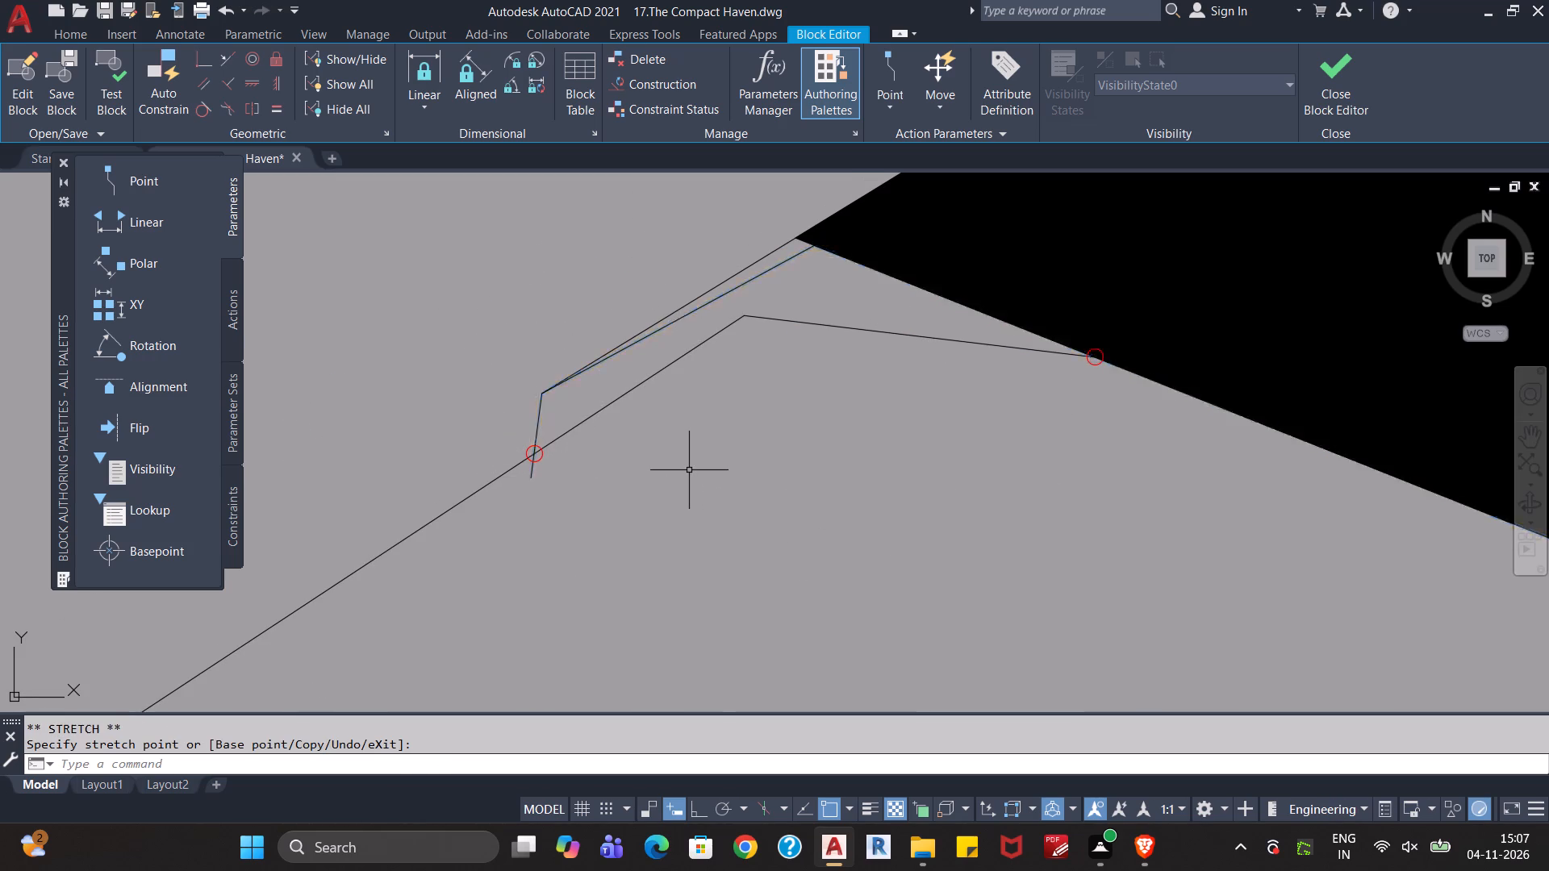
Trim the overhanging line ends past the outer rail's two marked gaps, and save the drawing.
{"action": "type", "text": "tr"}
{"action": "key", "text": "Return"}
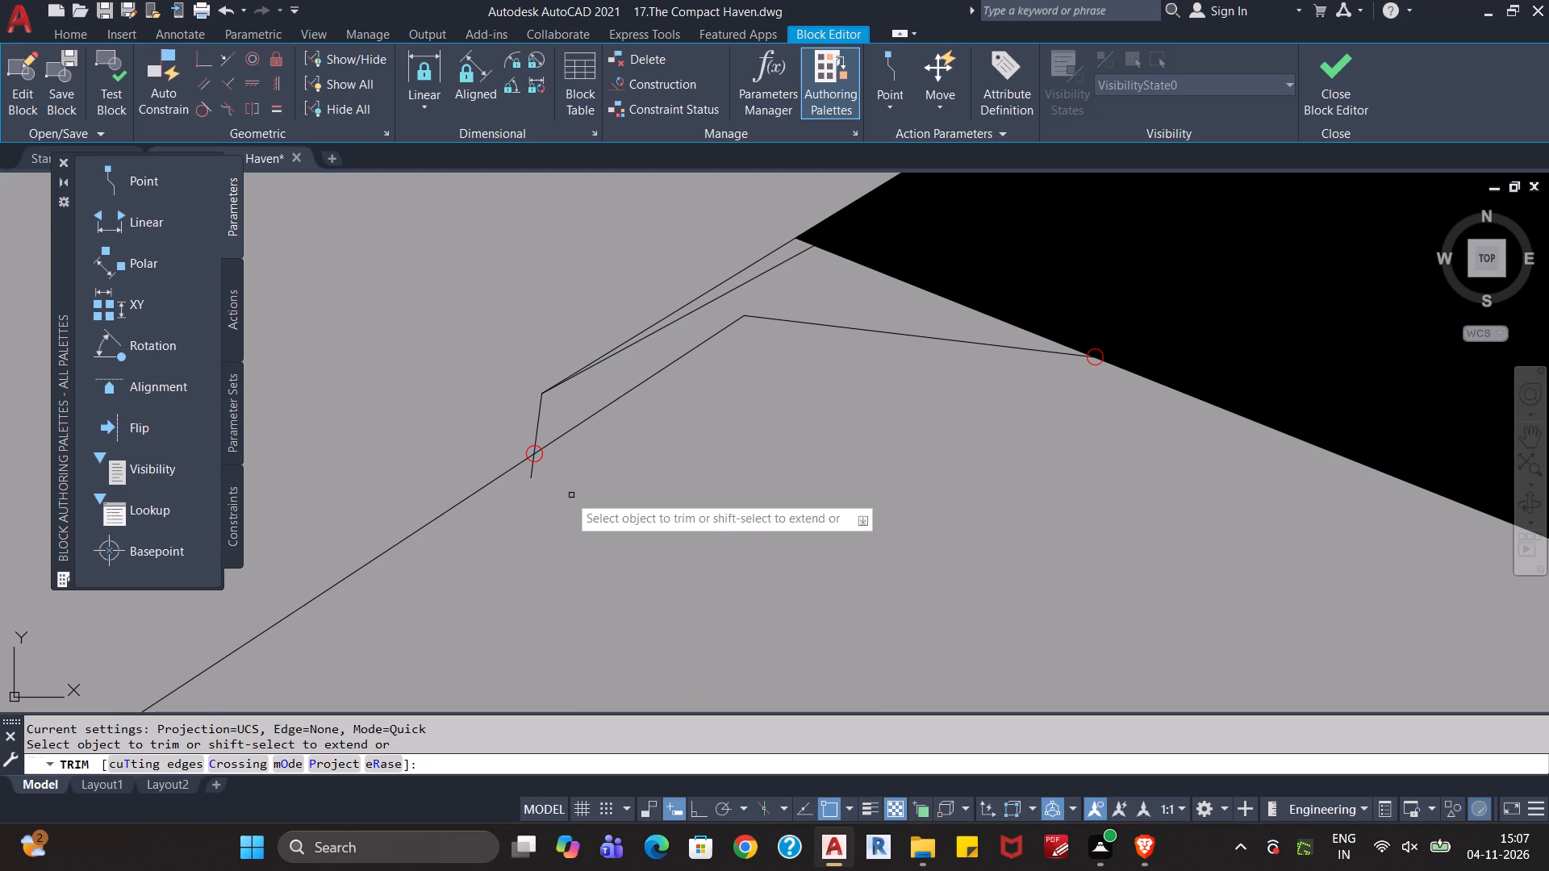
{"action": "left_click", "coordinate": [534, 475]}
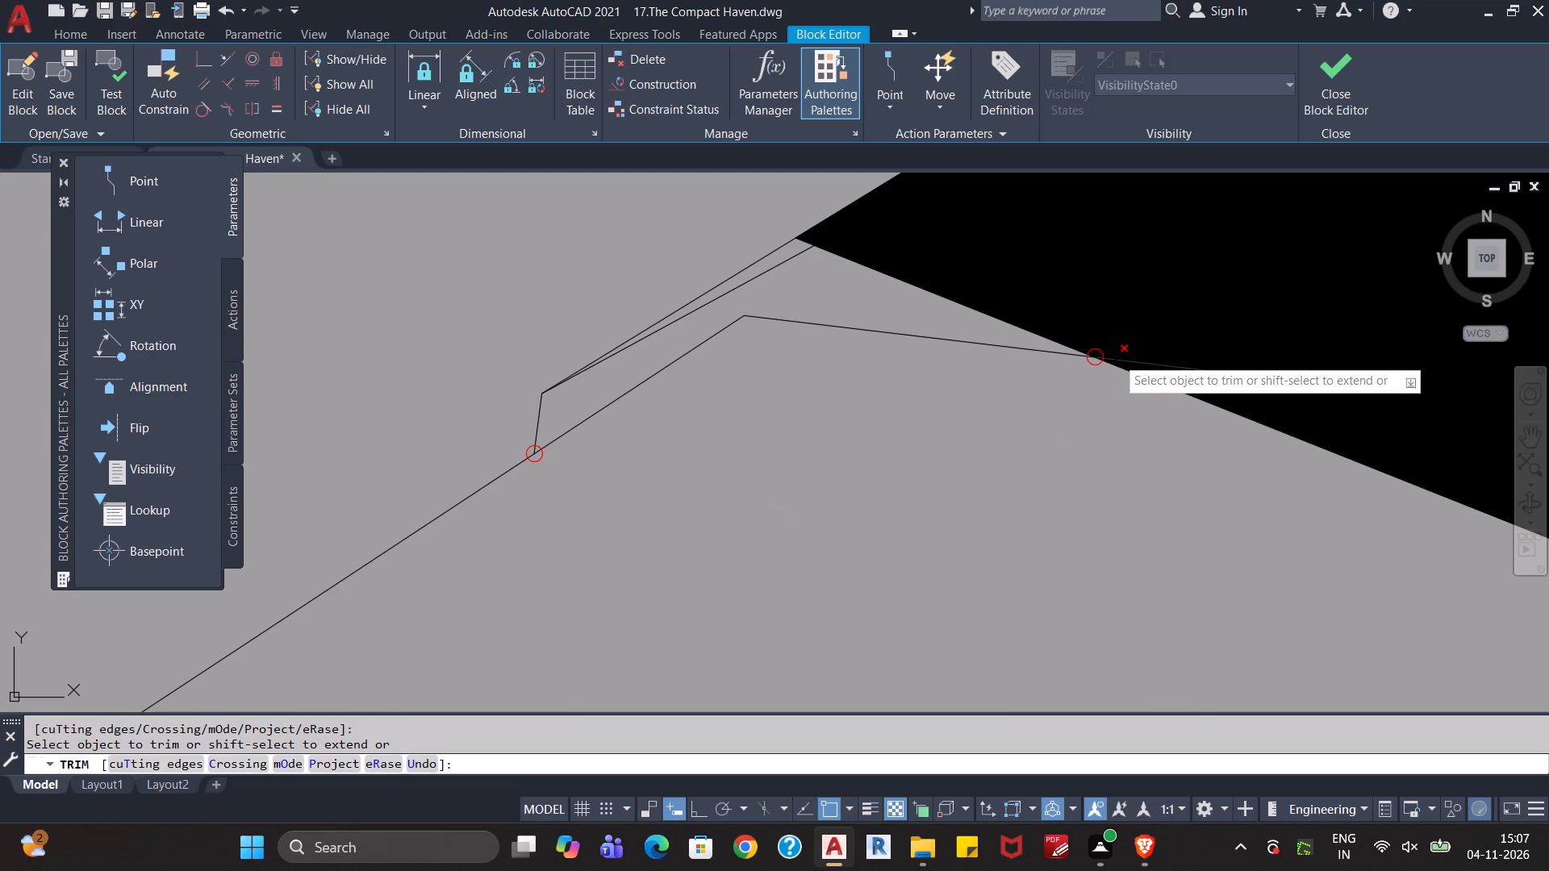
{"action": "left_click", "coordinate": [1118, 357]}
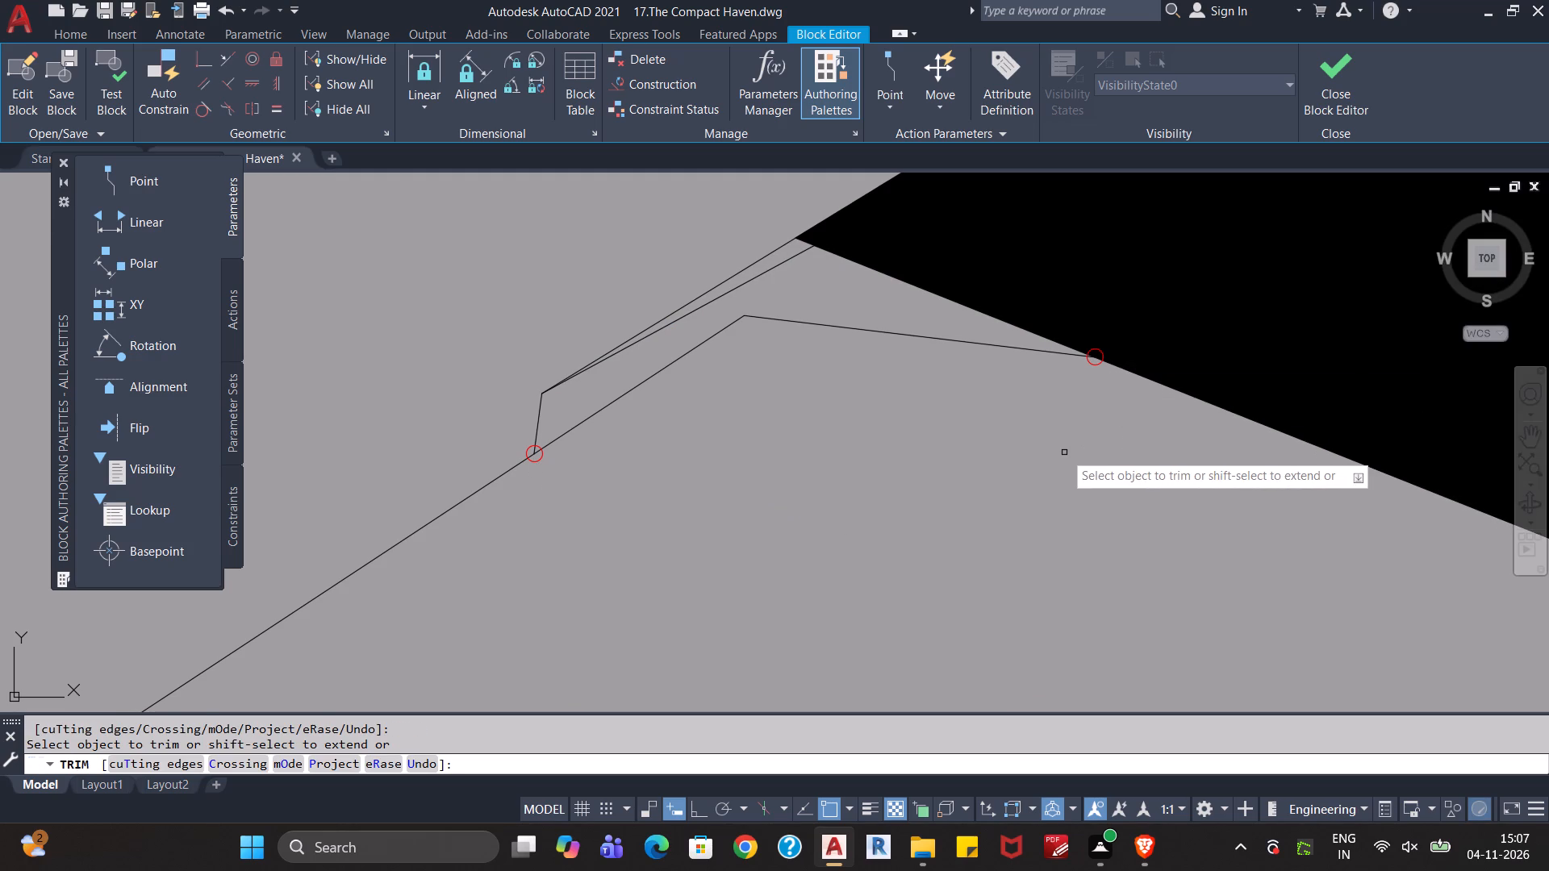
{"action": "key", "text": "Escape"}
{"action": "key", "text": "Escape"}
{"action": "key", "text": "Escape"}
{"action": "scroll", "coordinate": [1064, 452], "scroll_direction": "down", "scroll_amount": 1}
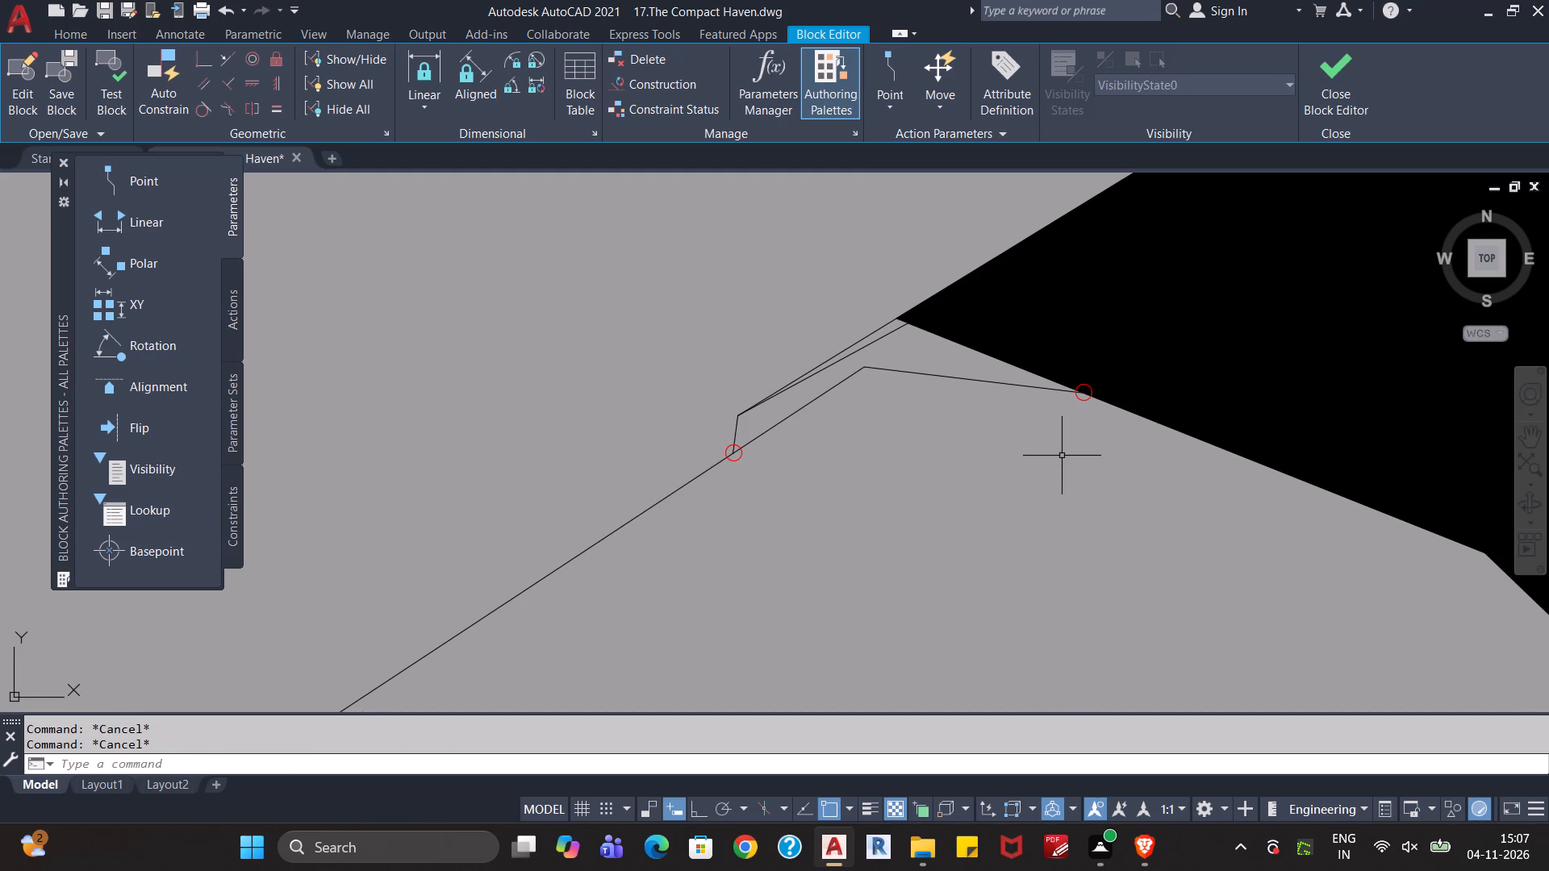
{"action": "key", "text": "ctrl+s"}
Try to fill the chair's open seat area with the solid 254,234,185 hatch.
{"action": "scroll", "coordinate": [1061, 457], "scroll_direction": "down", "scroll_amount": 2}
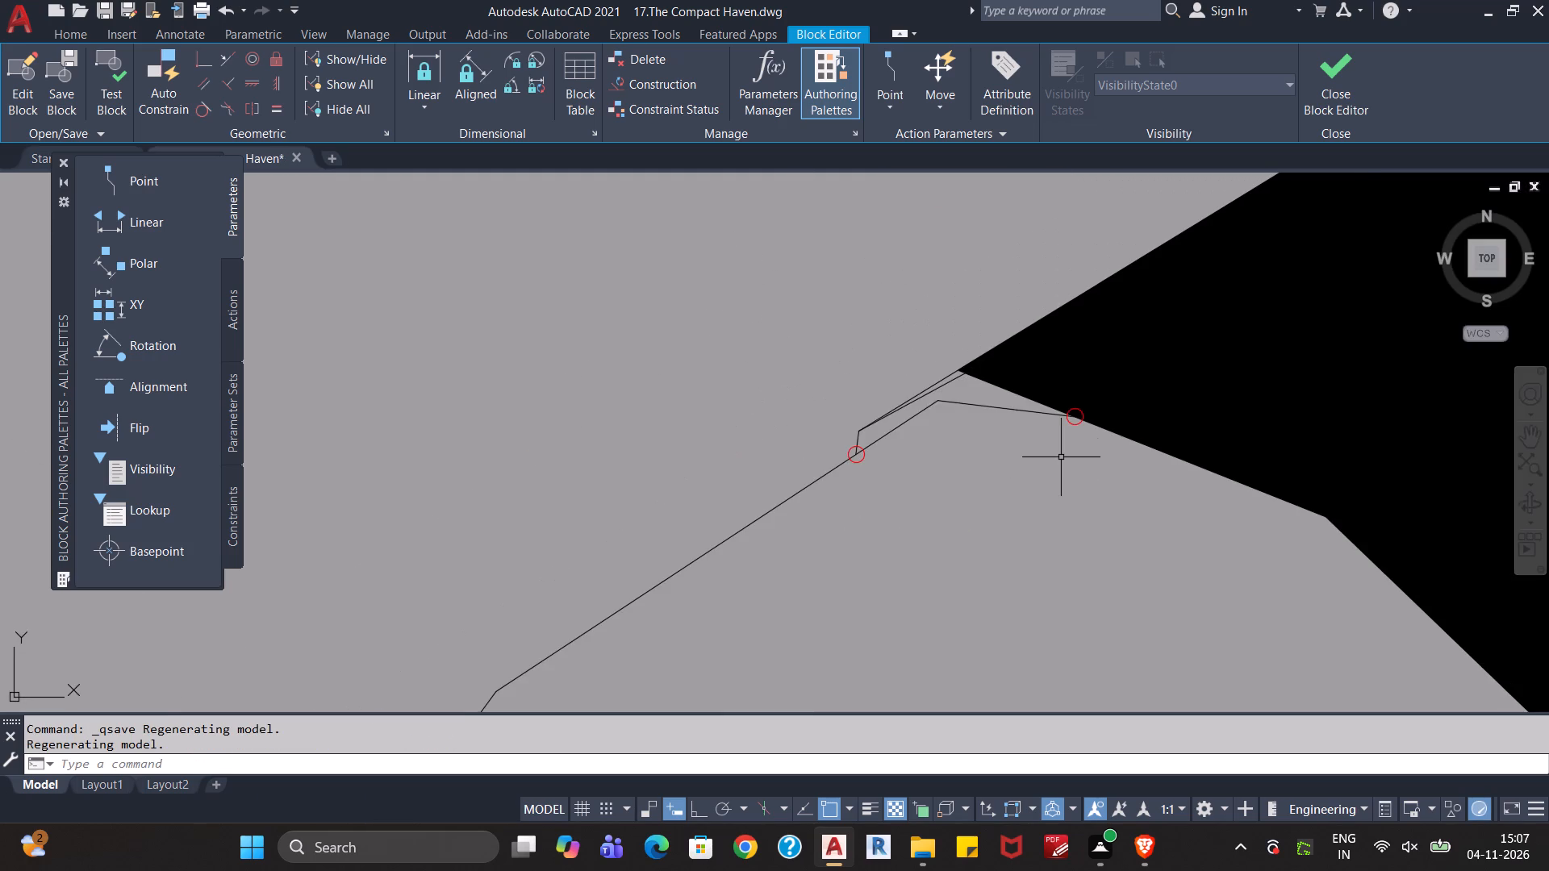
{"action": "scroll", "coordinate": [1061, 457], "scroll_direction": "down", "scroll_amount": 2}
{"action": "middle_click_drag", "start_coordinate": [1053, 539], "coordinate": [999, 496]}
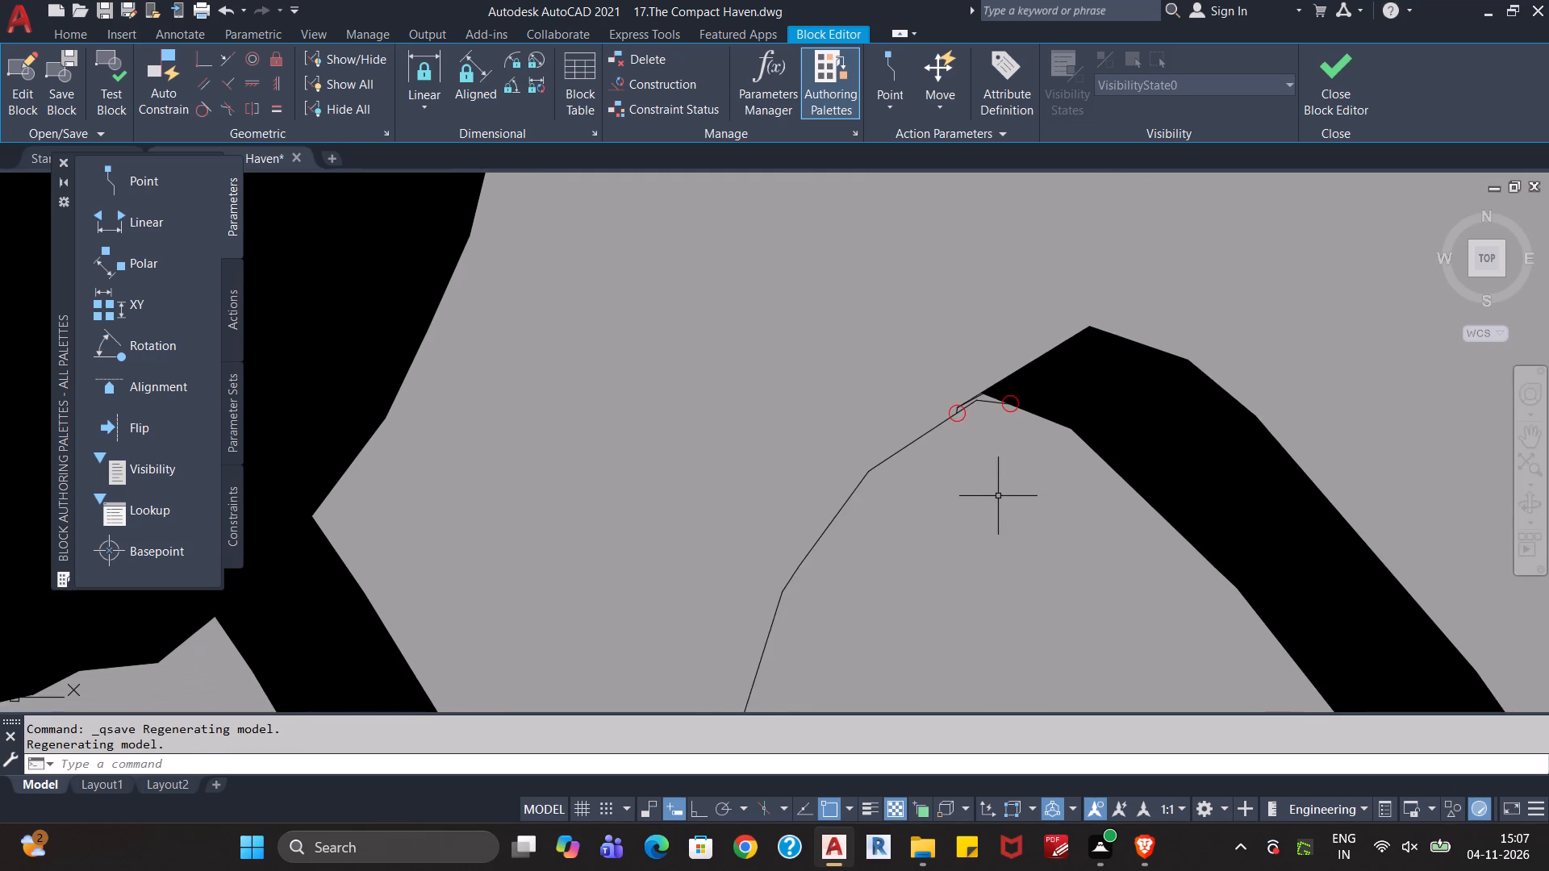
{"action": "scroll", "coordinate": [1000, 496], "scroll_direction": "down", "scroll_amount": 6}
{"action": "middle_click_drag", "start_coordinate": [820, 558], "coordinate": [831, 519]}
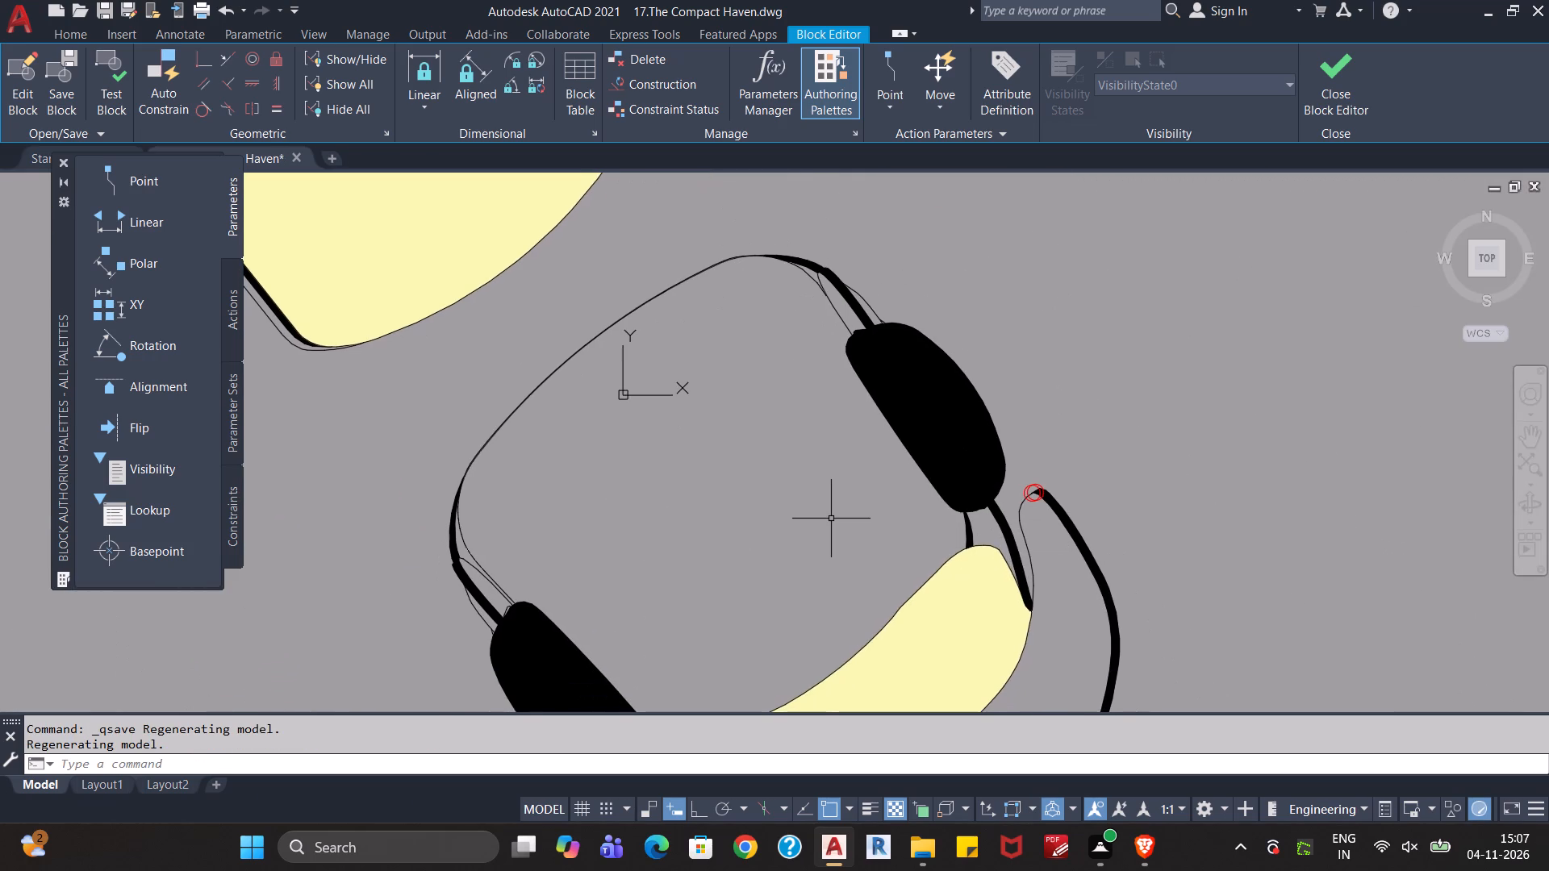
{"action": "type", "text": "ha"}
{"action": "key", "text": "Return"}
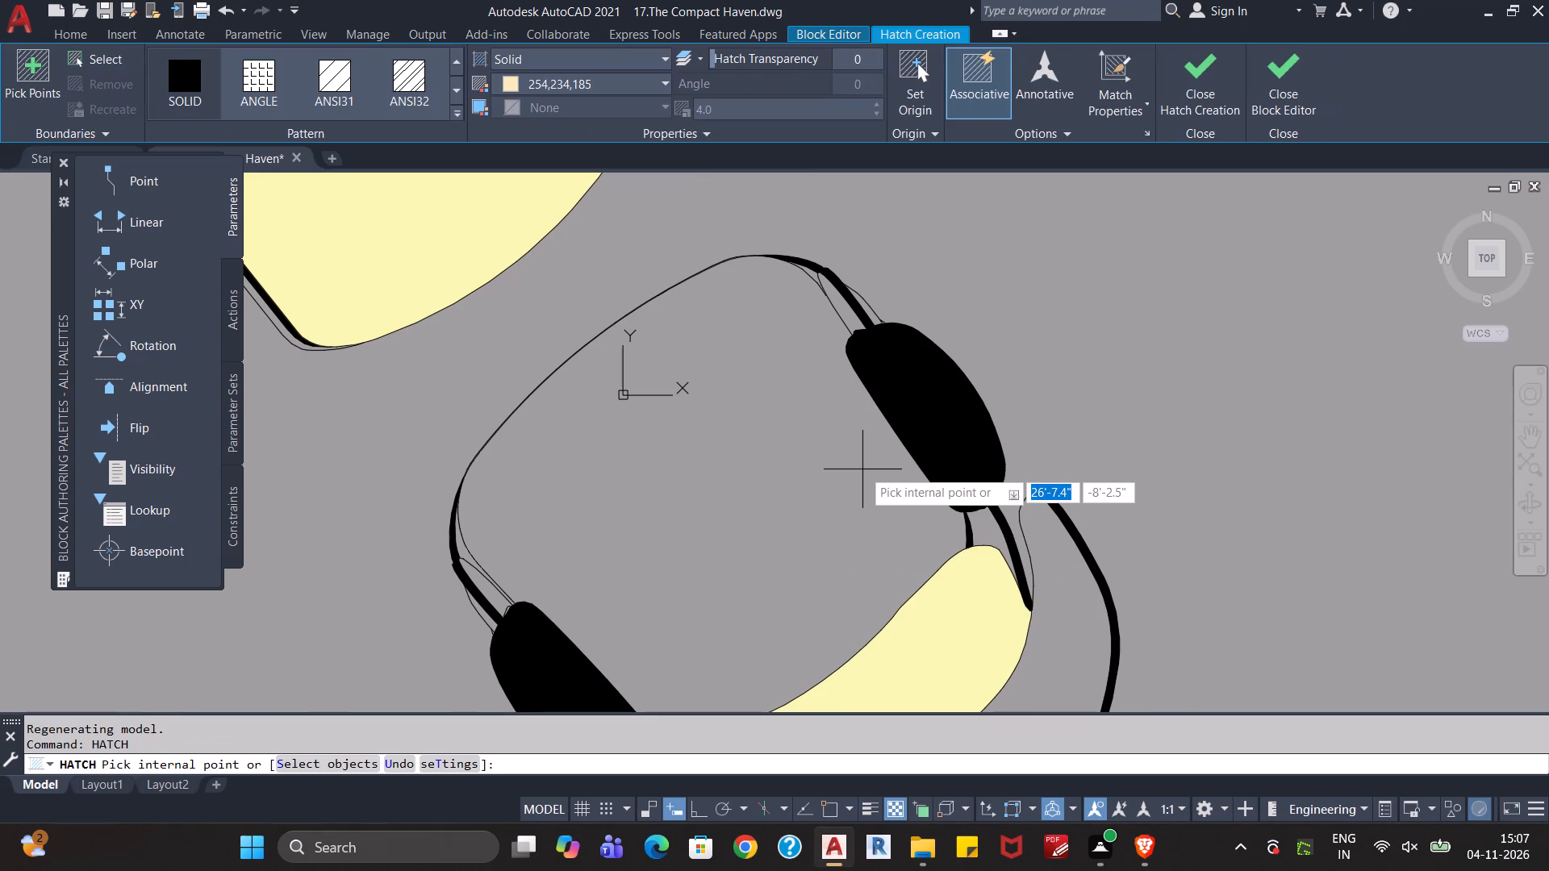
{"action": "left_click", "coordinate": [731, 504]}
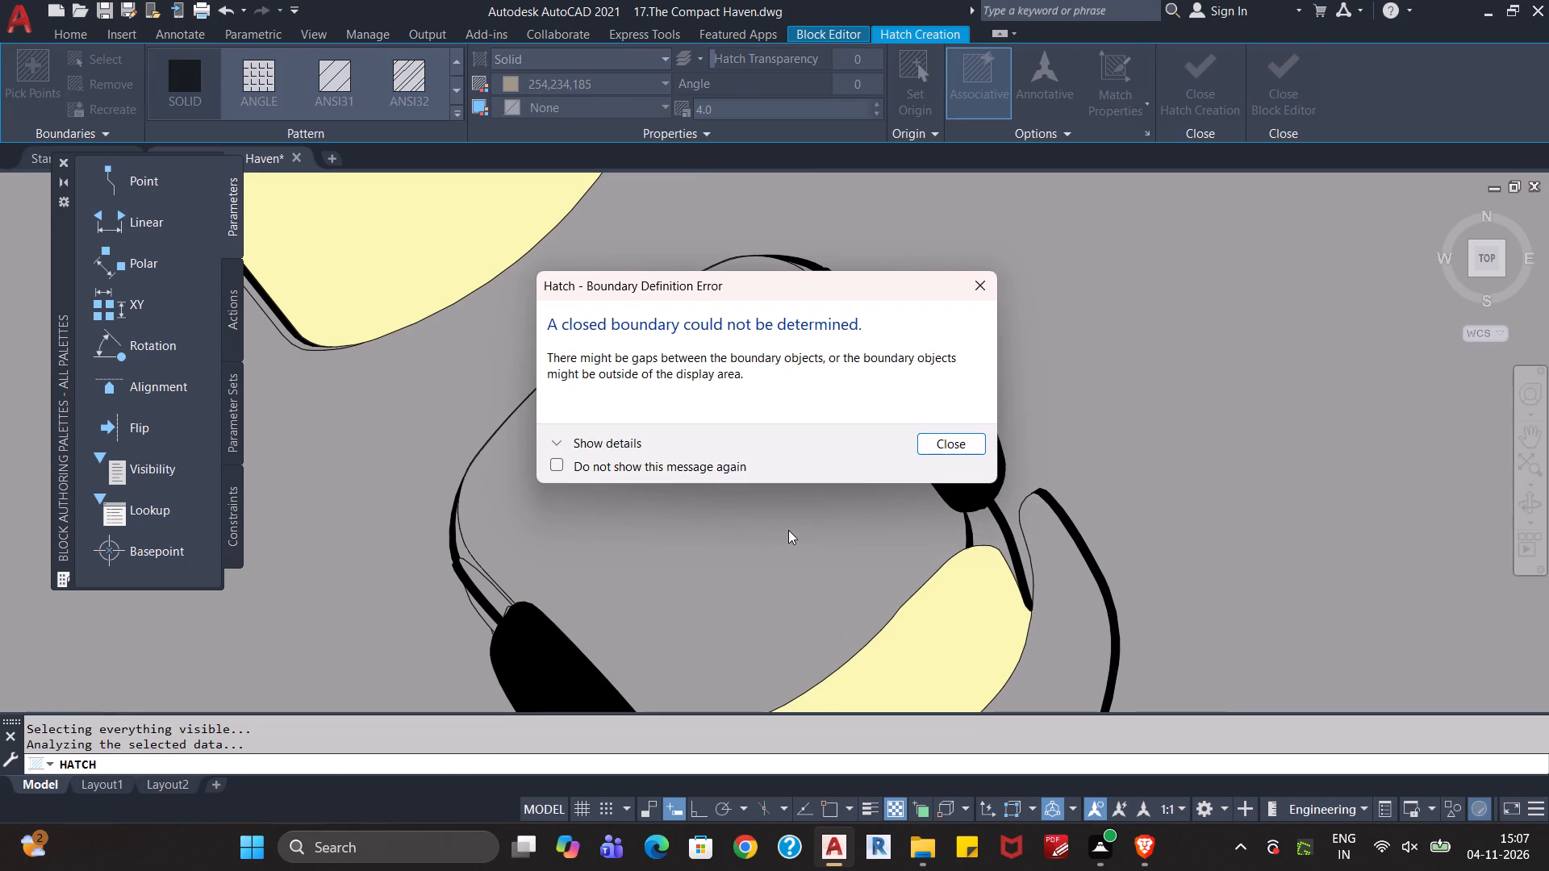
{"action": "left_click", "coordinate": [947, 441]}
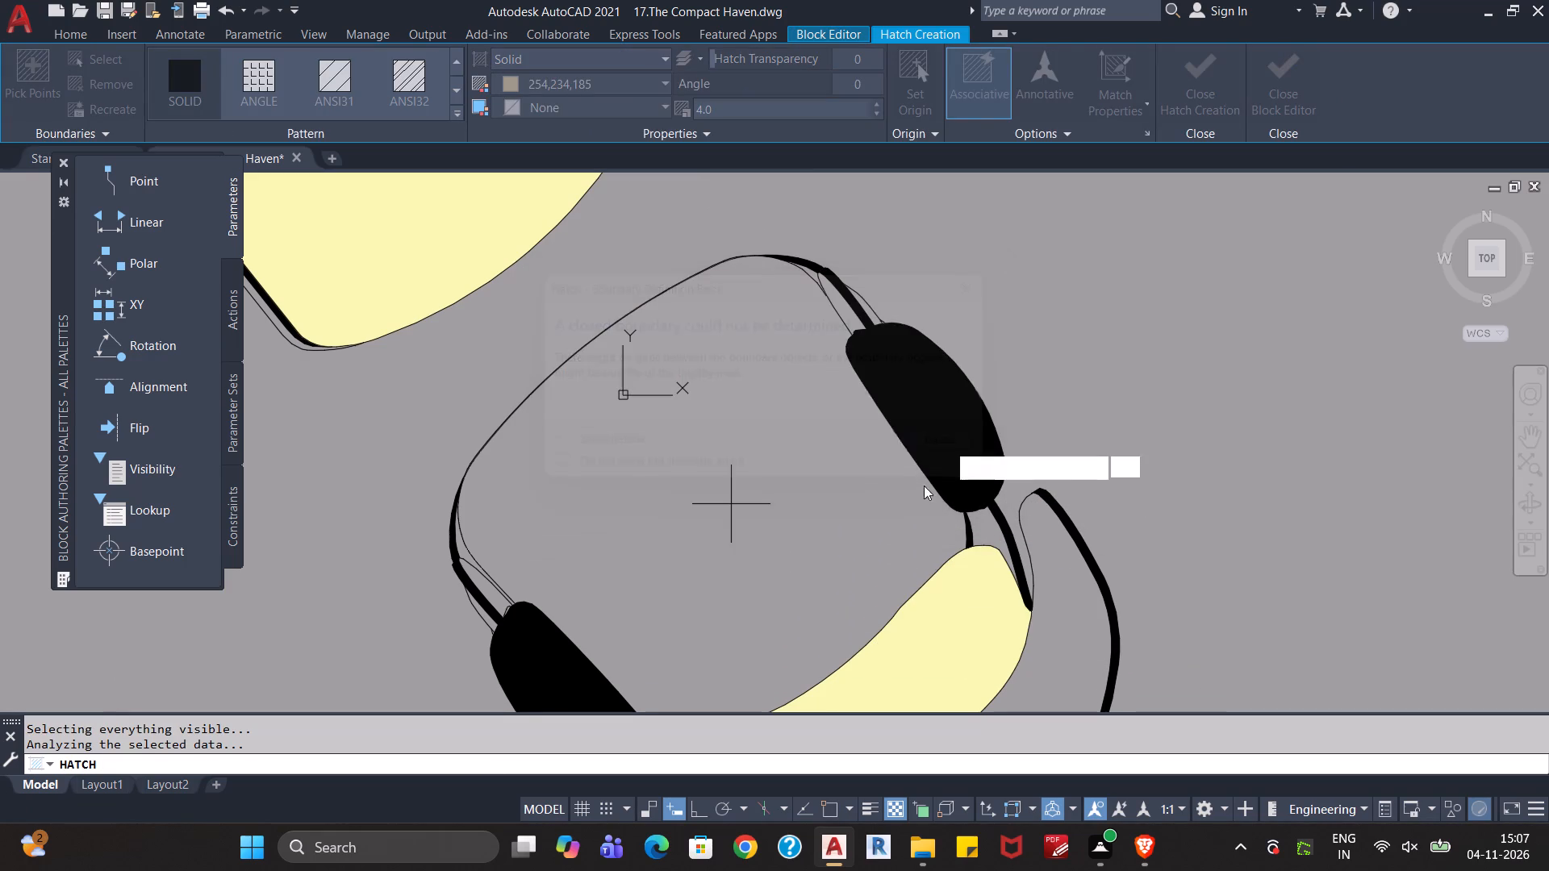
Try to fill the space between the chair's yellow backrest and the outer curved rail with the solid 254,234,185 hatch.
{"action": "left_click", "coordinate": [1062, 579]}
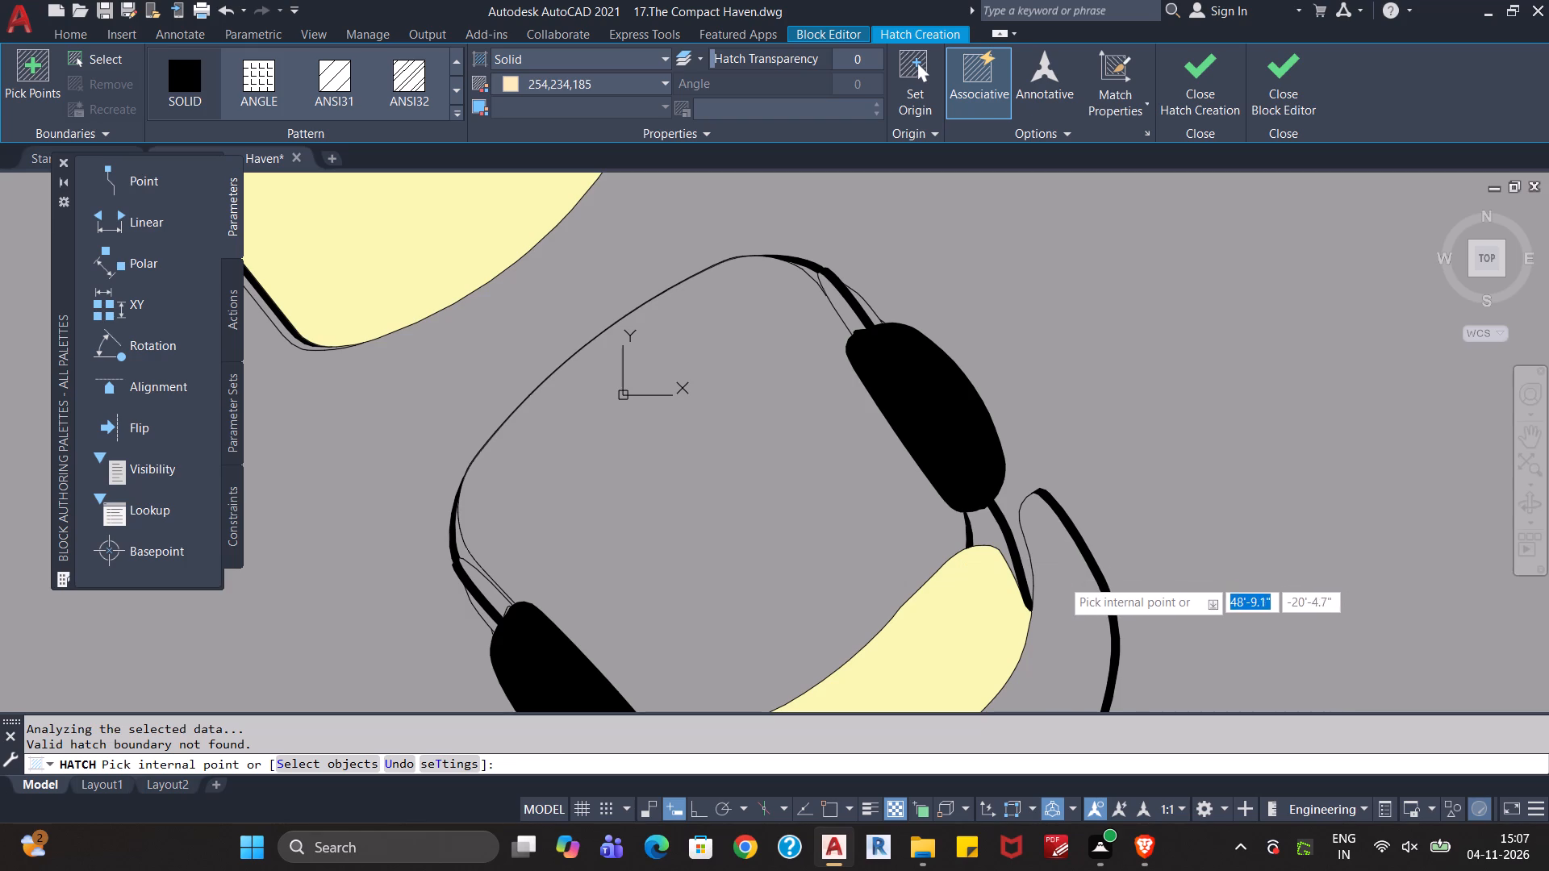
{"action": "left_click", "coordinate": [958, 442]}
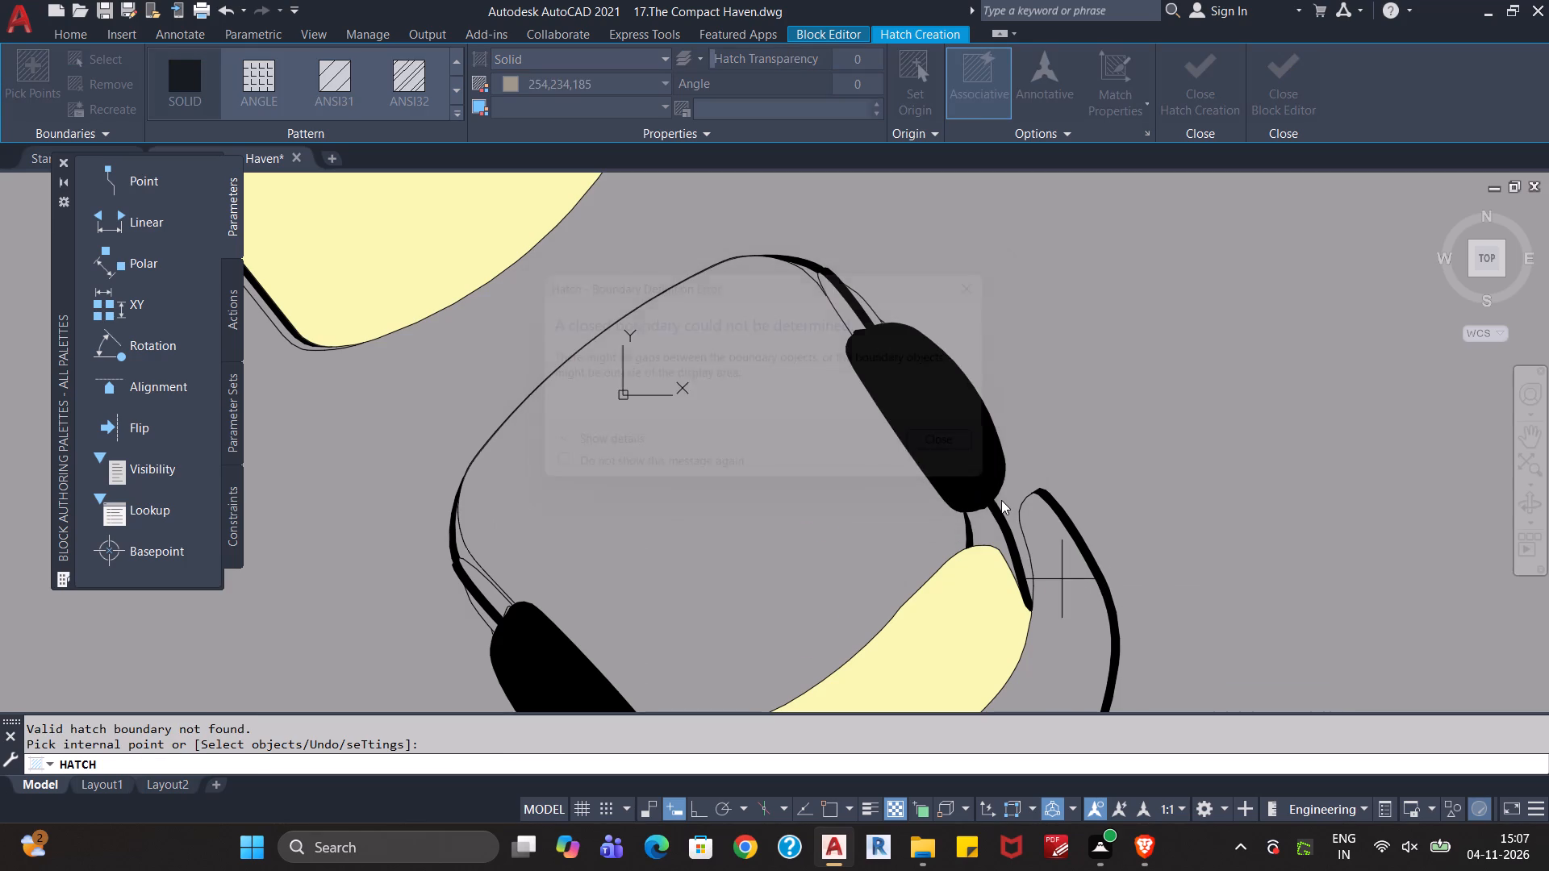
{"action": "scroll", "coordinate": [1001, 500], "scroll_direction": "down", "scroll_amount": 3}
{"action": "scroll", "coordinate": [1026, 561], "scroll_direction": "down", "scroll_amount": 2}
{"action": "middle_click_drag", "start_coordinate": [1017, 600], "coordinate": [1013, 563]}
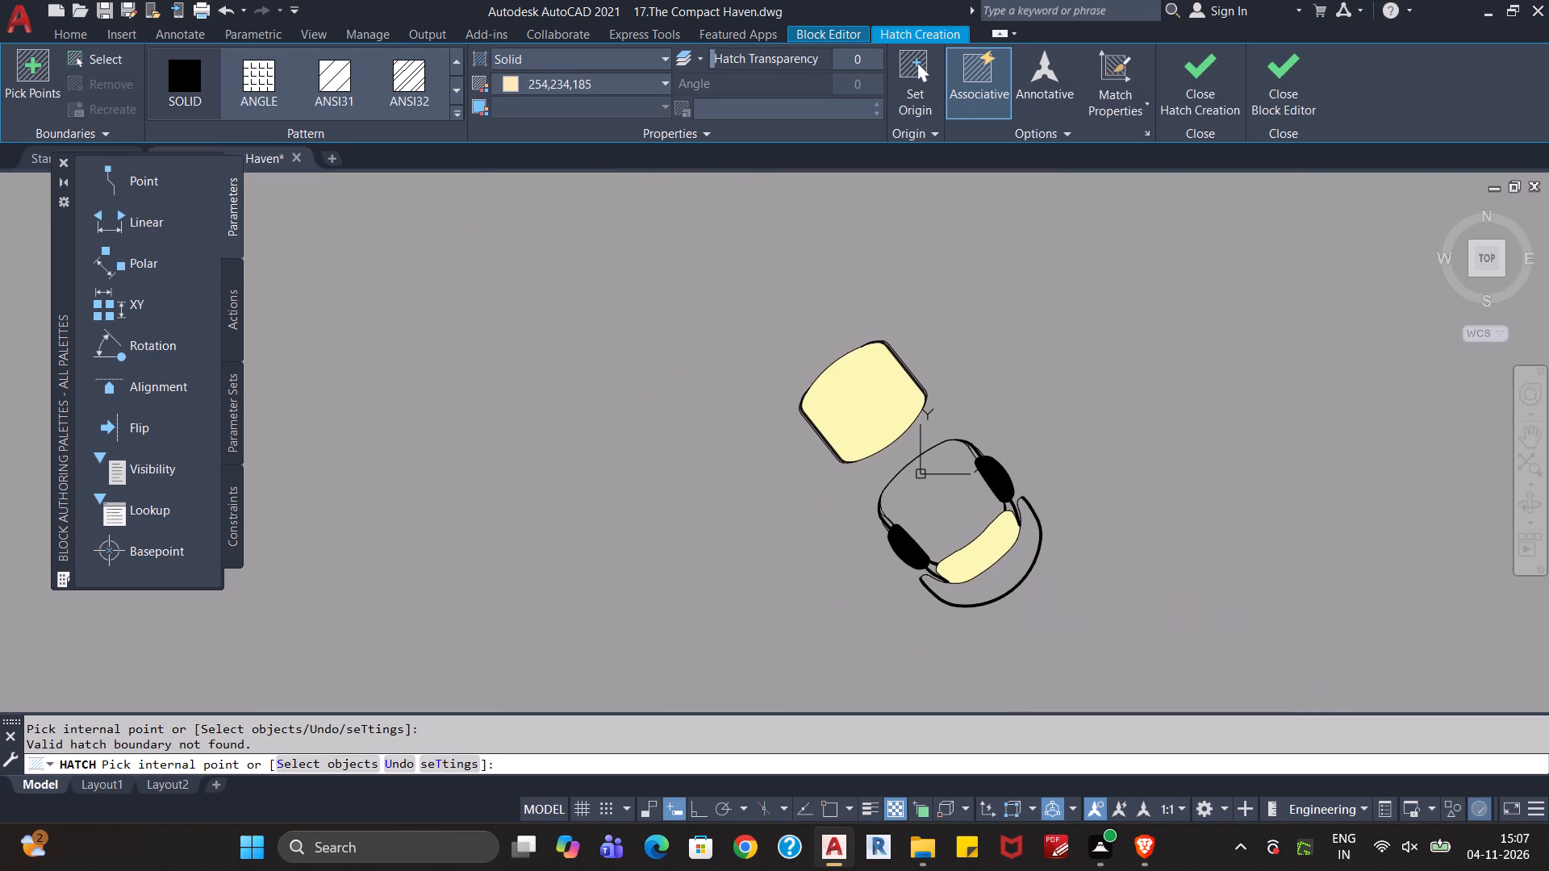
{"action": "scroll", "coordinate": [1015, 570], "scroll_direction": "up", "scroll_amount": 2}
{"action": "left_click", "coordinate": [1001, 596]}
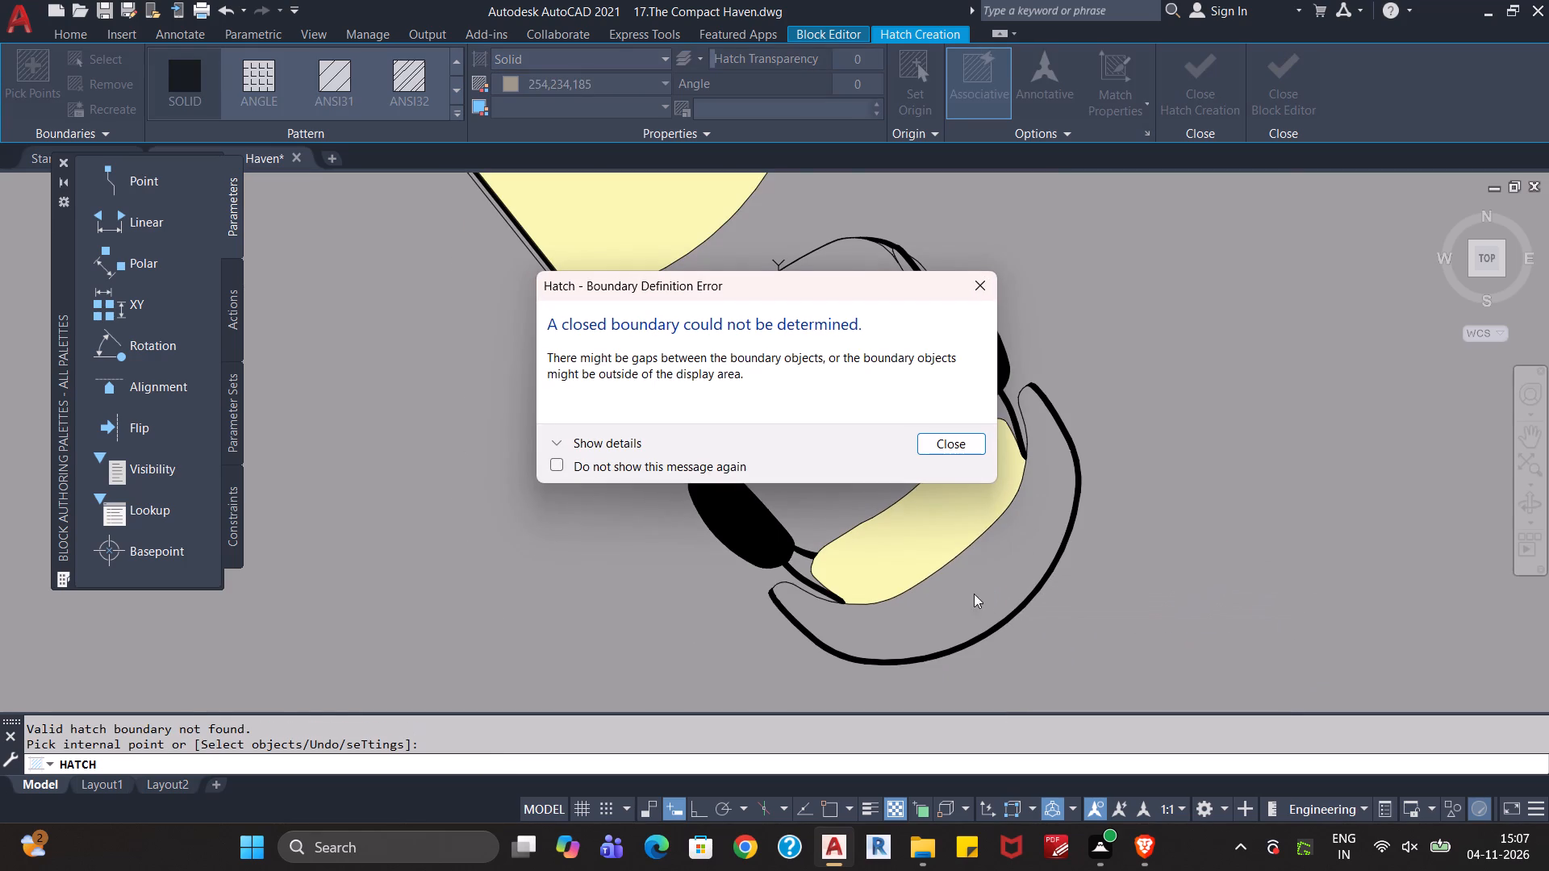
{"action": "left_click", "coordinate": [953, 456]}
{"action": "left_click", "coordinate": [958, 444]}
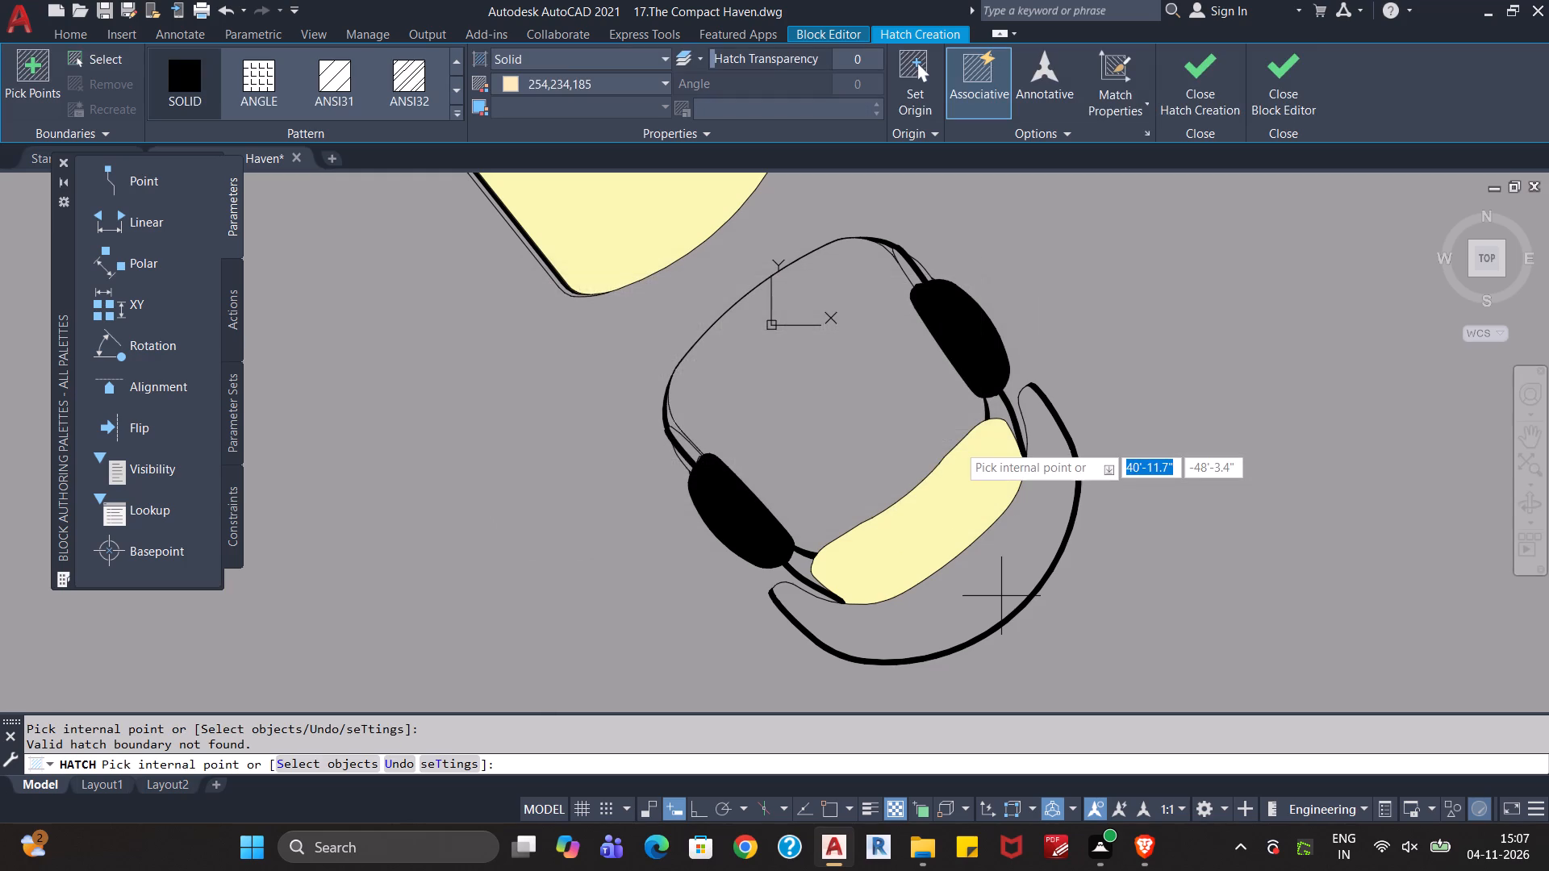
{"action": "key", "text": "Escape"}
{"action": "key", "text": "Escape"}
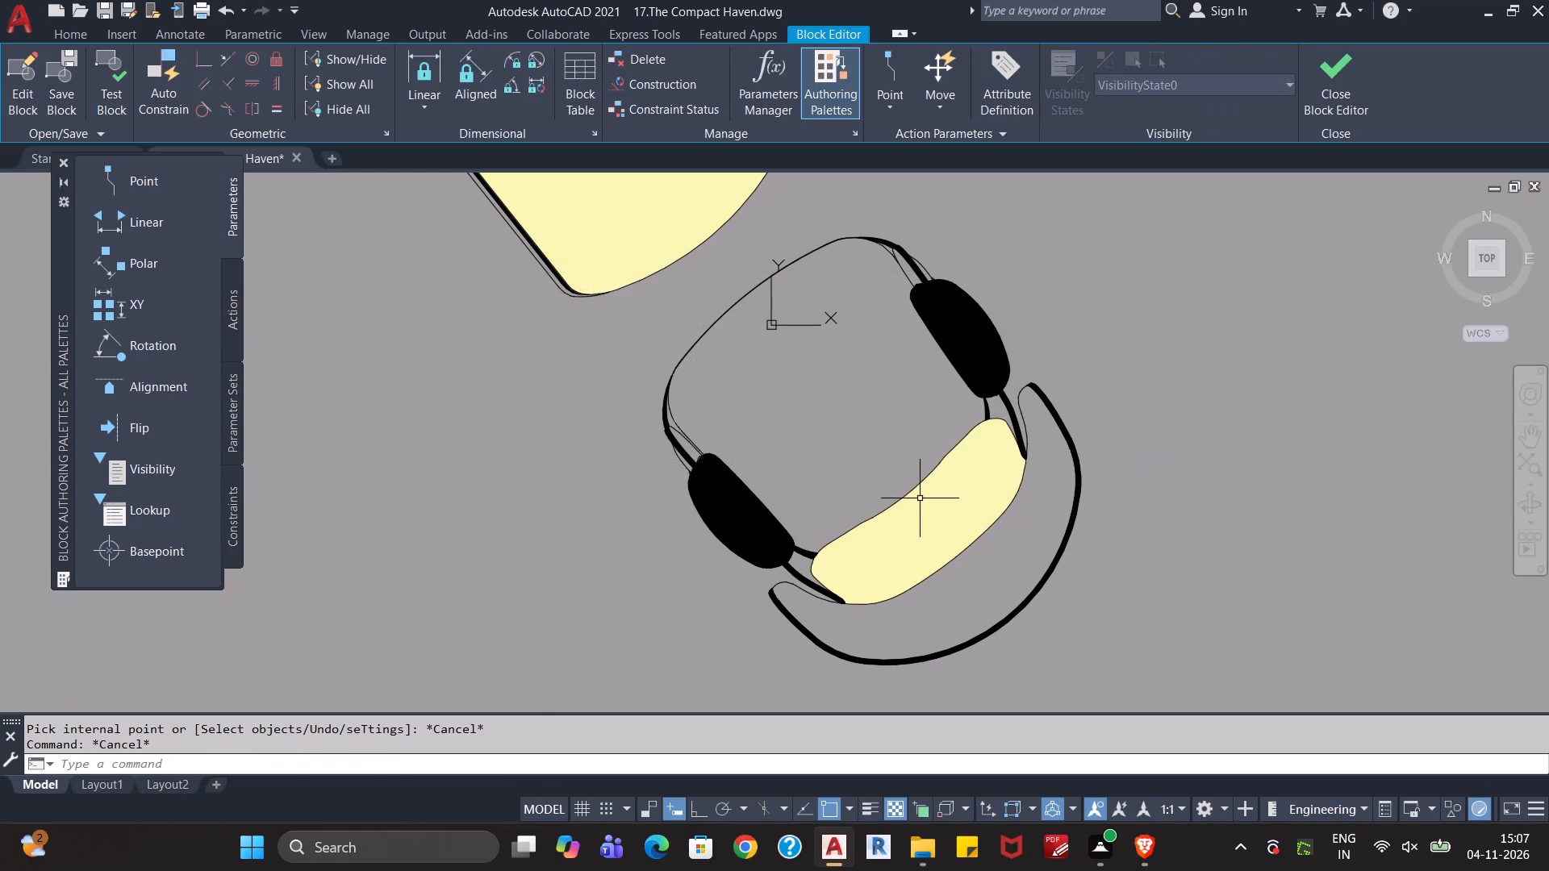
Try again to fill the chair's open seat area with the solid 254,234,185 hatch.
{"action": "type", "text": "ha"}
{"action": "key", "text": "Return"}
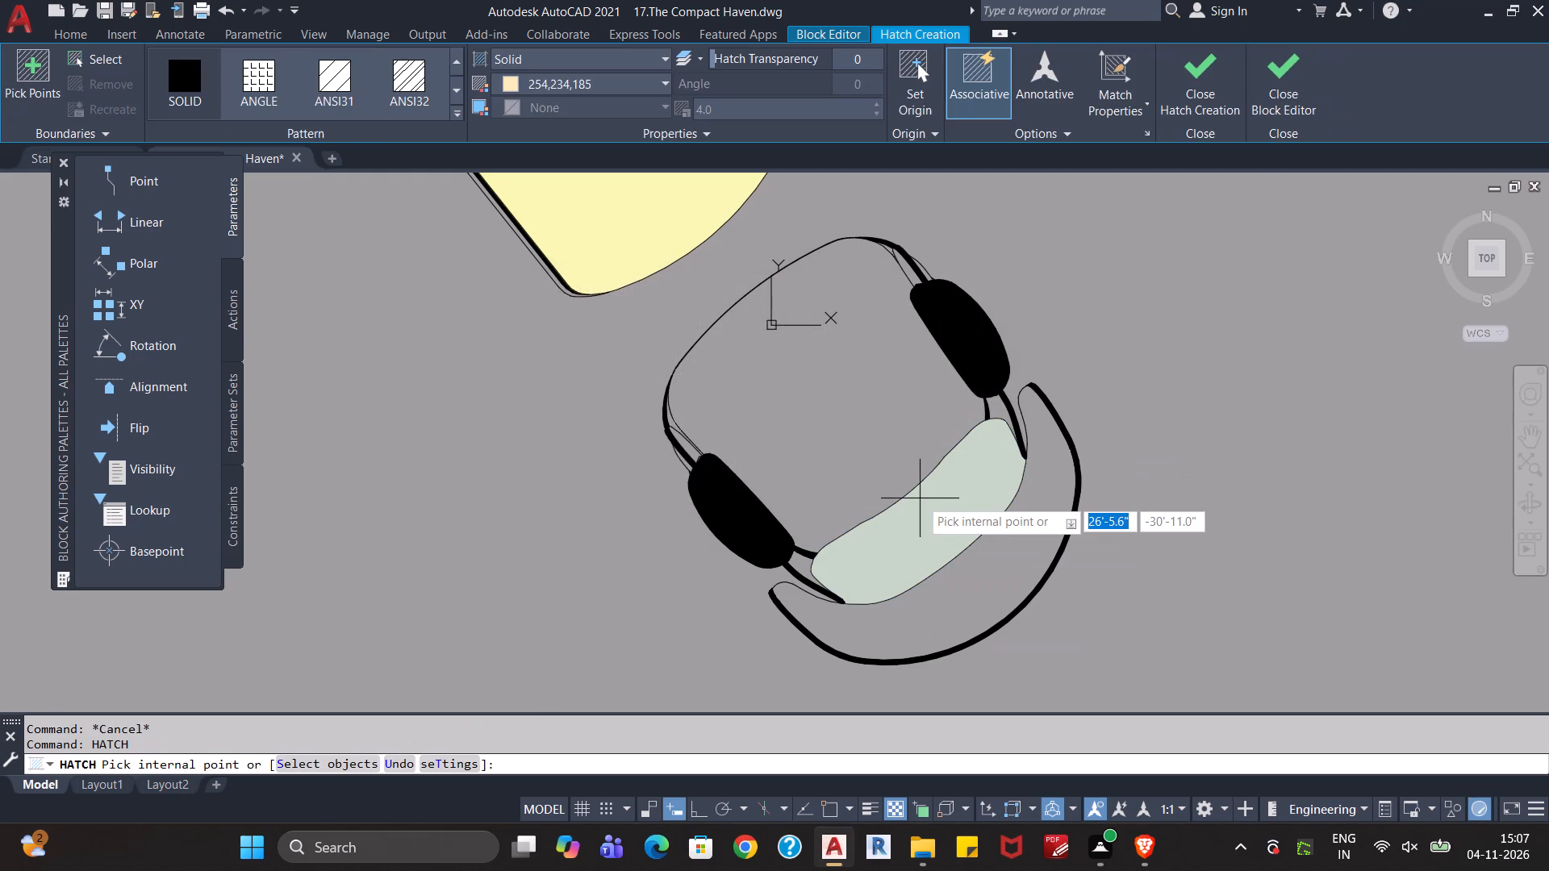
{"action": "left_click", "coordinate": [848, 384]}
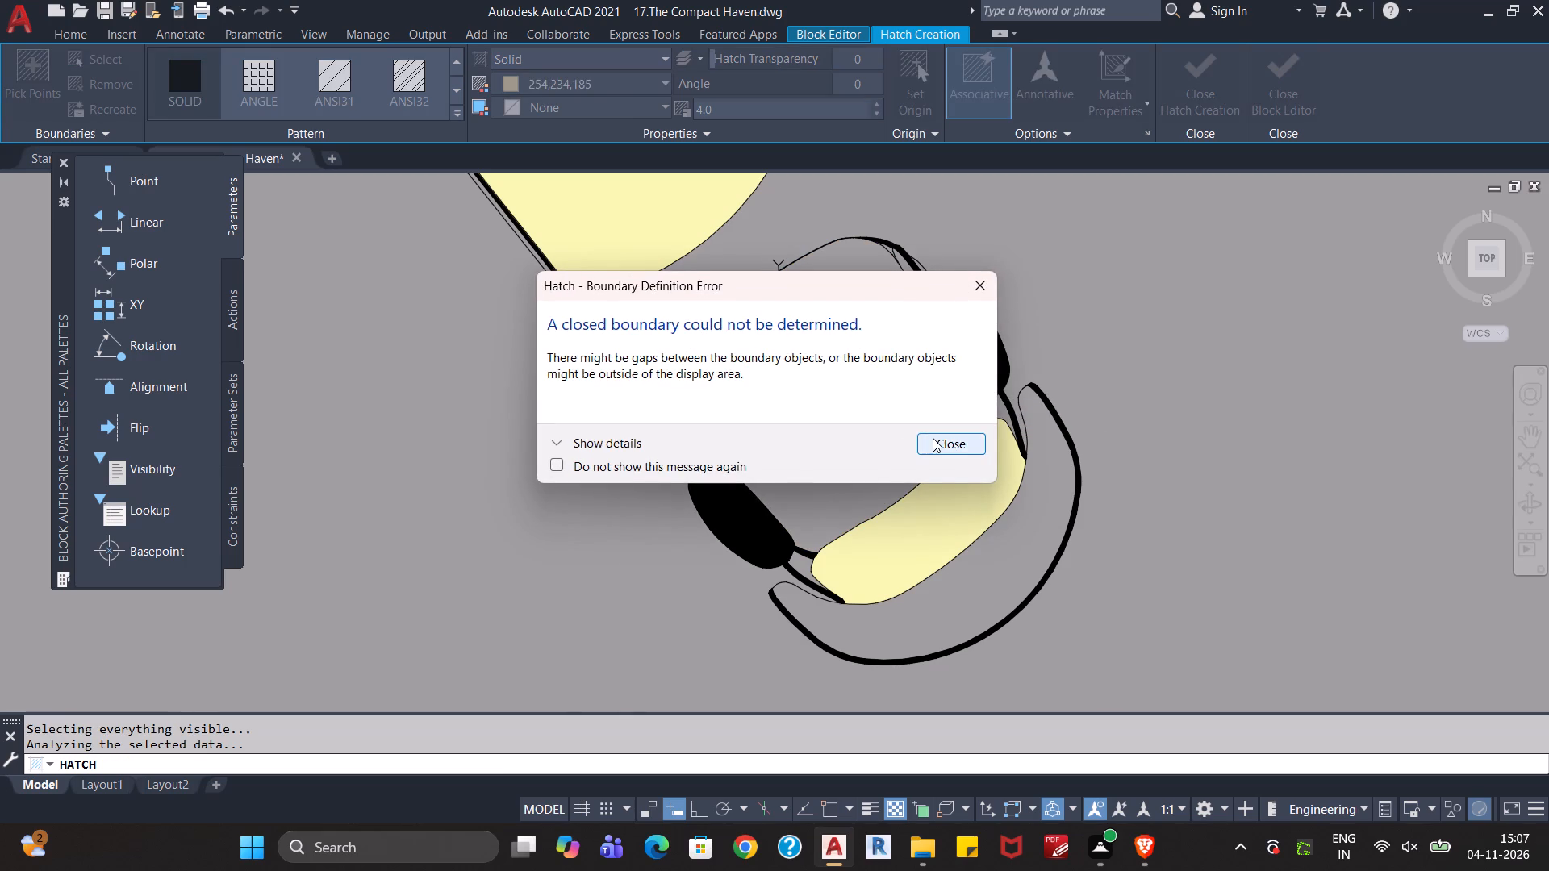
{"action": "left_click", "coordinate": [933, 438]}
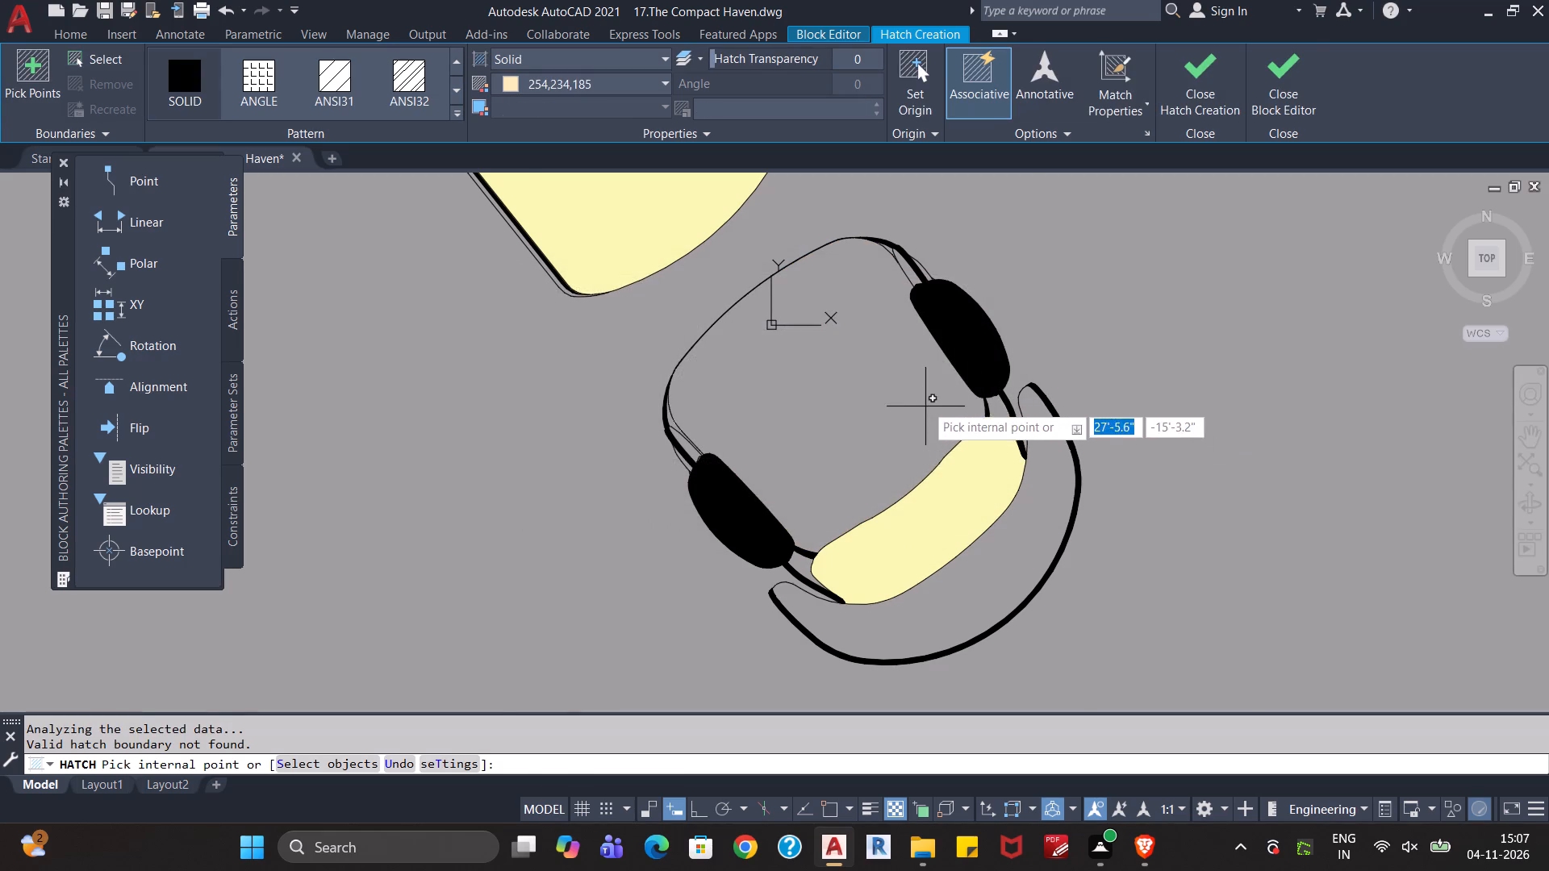
Examine the seat outline and the thin frame lines beside the black armrest for boundary gaps.
{"action": "scroll", "coordinate": [935, 379], "scroll_direction": "up", "scroll_amount": 2}
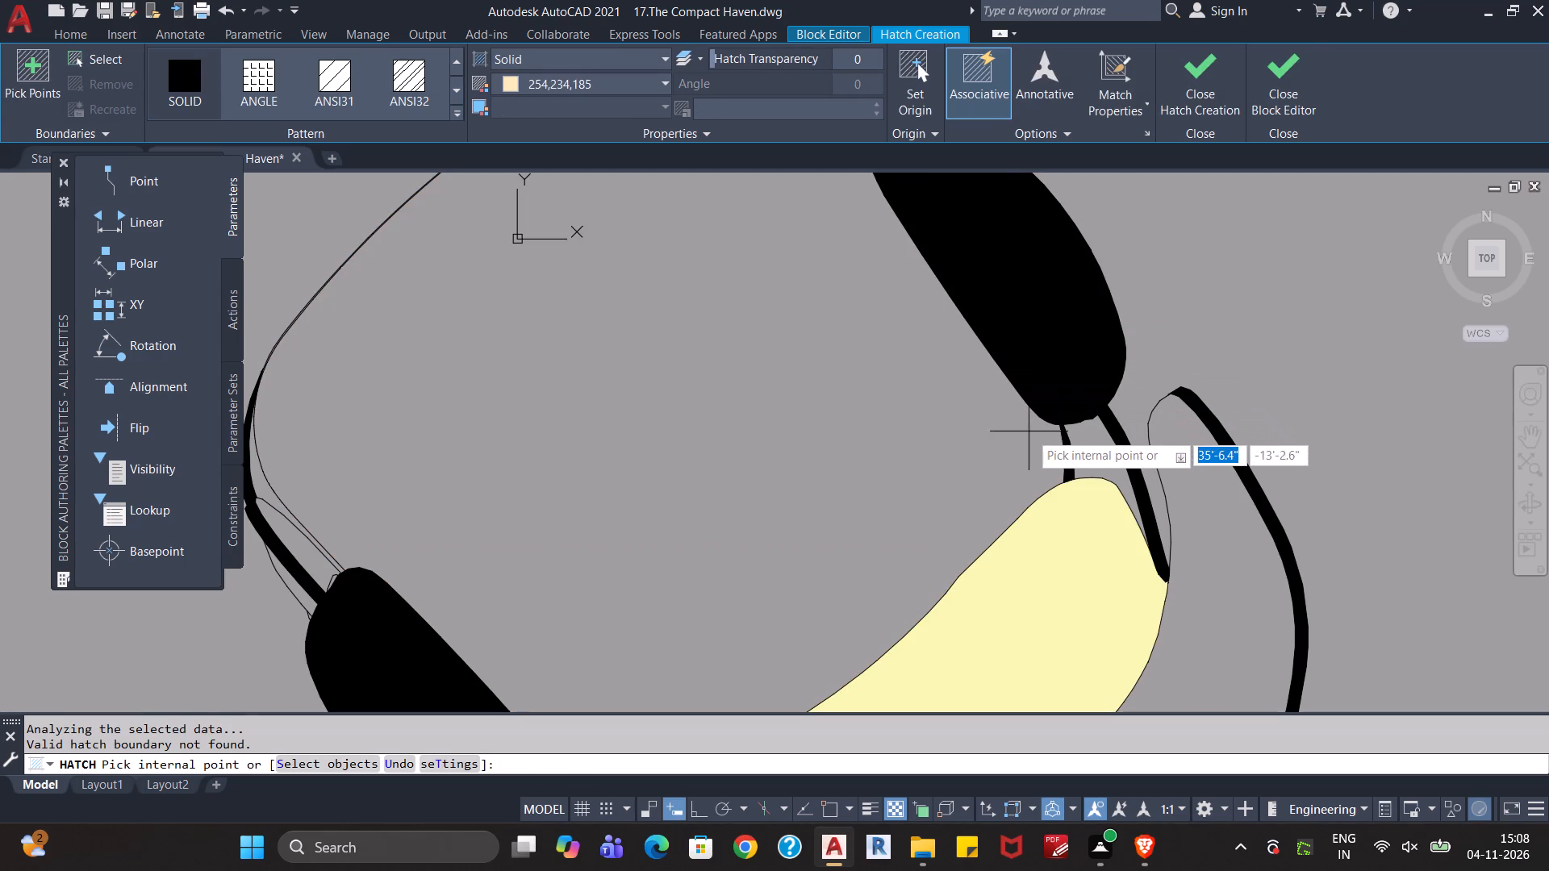
{"action": "middle_click_drag", "start_coordinate": [888, 389], "coordinate": [1003, 577]}
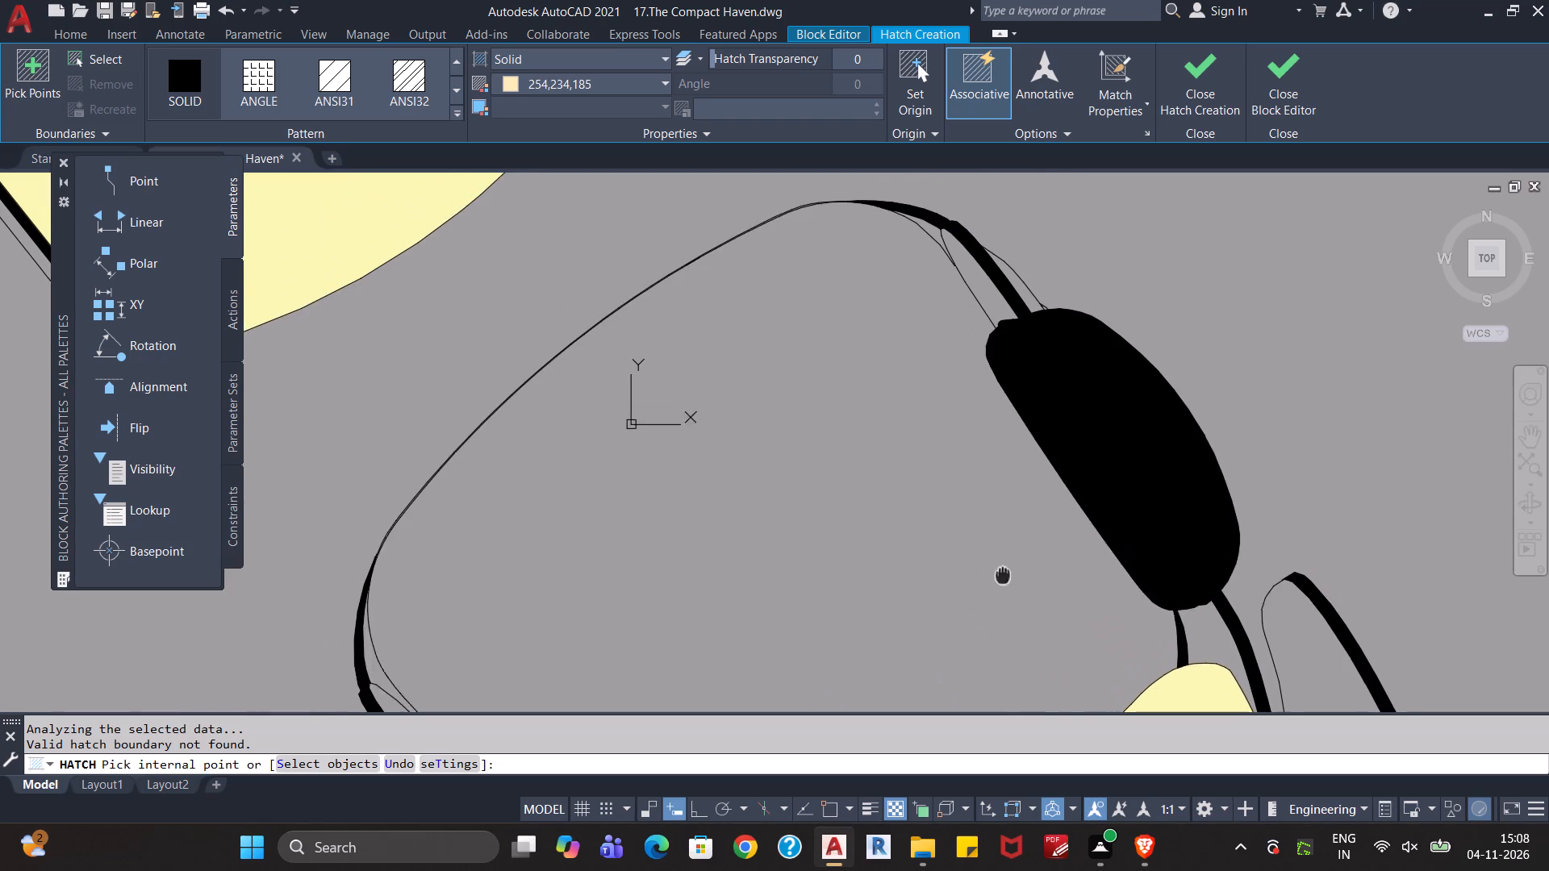
{"action": "middle_click_drag", "start_coordinate": [1003, 577], "coordinate": [1004, 580]}
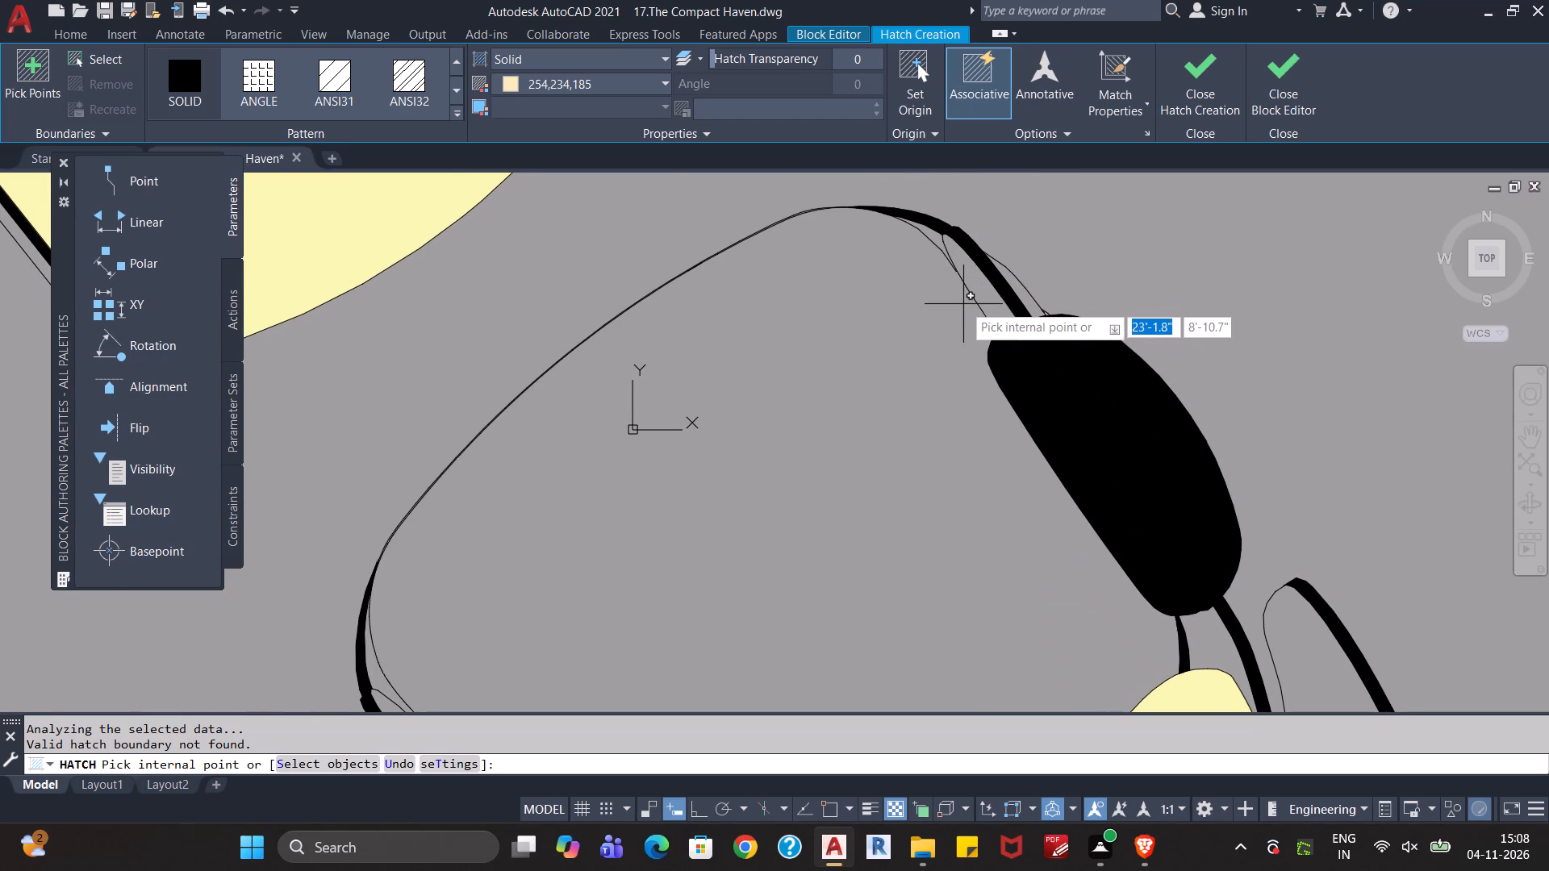
{"action": "scroll", "coordinate": [963, 304], "scroll_direction": "up", "scroll_amount": 2}
{"action": "middle_click_drag", "start_coordinate": [954, 295], "coordinate": [915, 418]}
{"action": "scroll", "coordinate": [922, 352], "scroll_direction": "up", "scroll_amount": 4}
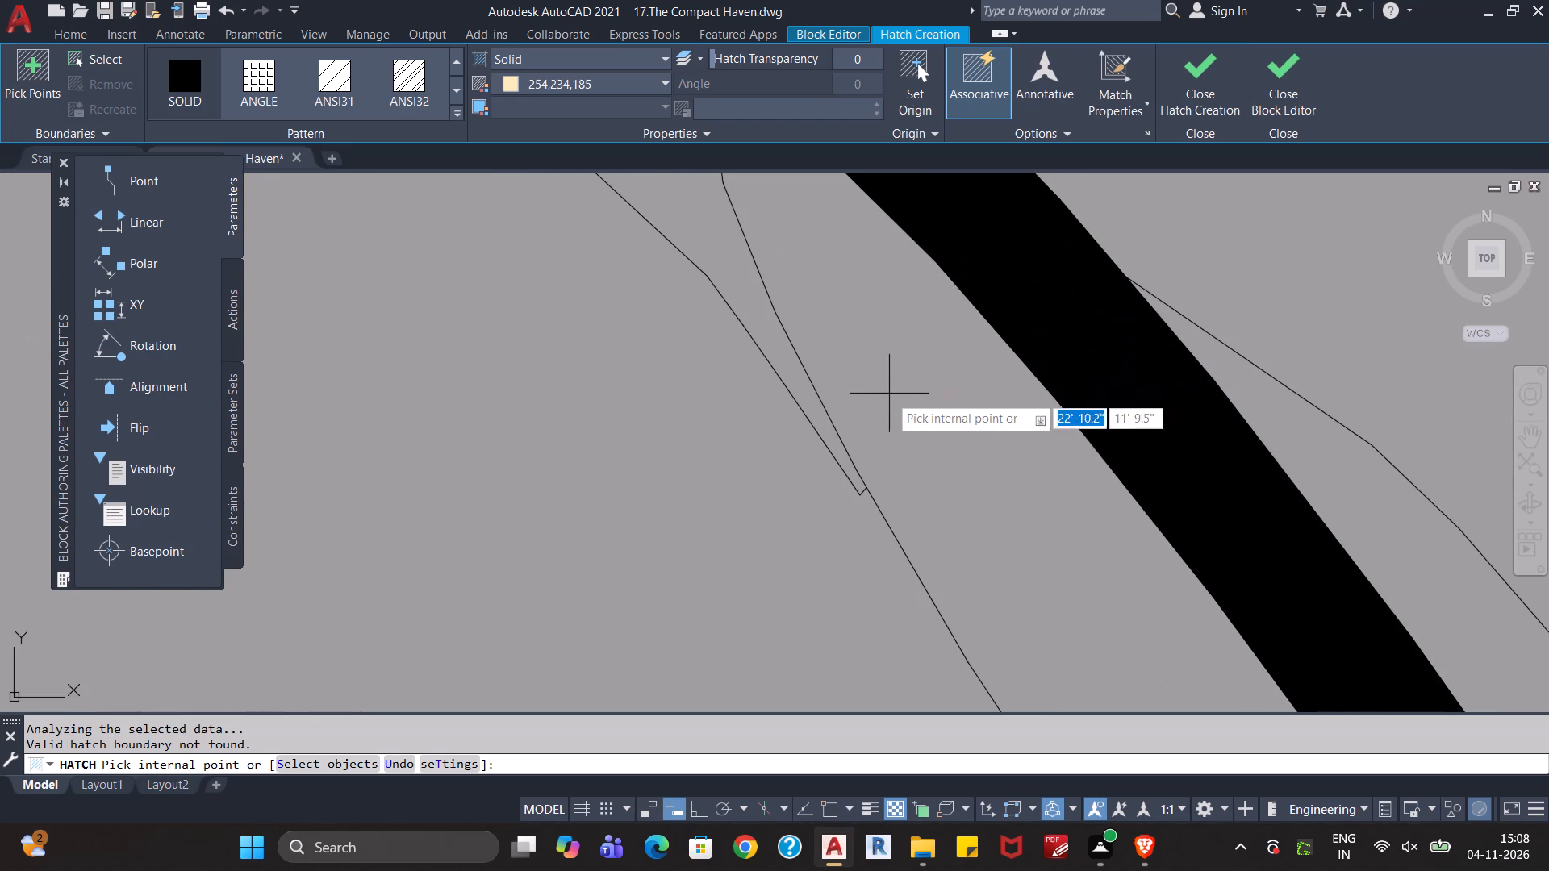
{"action": "scroll", "coordinate": [880, 442], "scroll_direction": "down", "scroll_amount": 7}
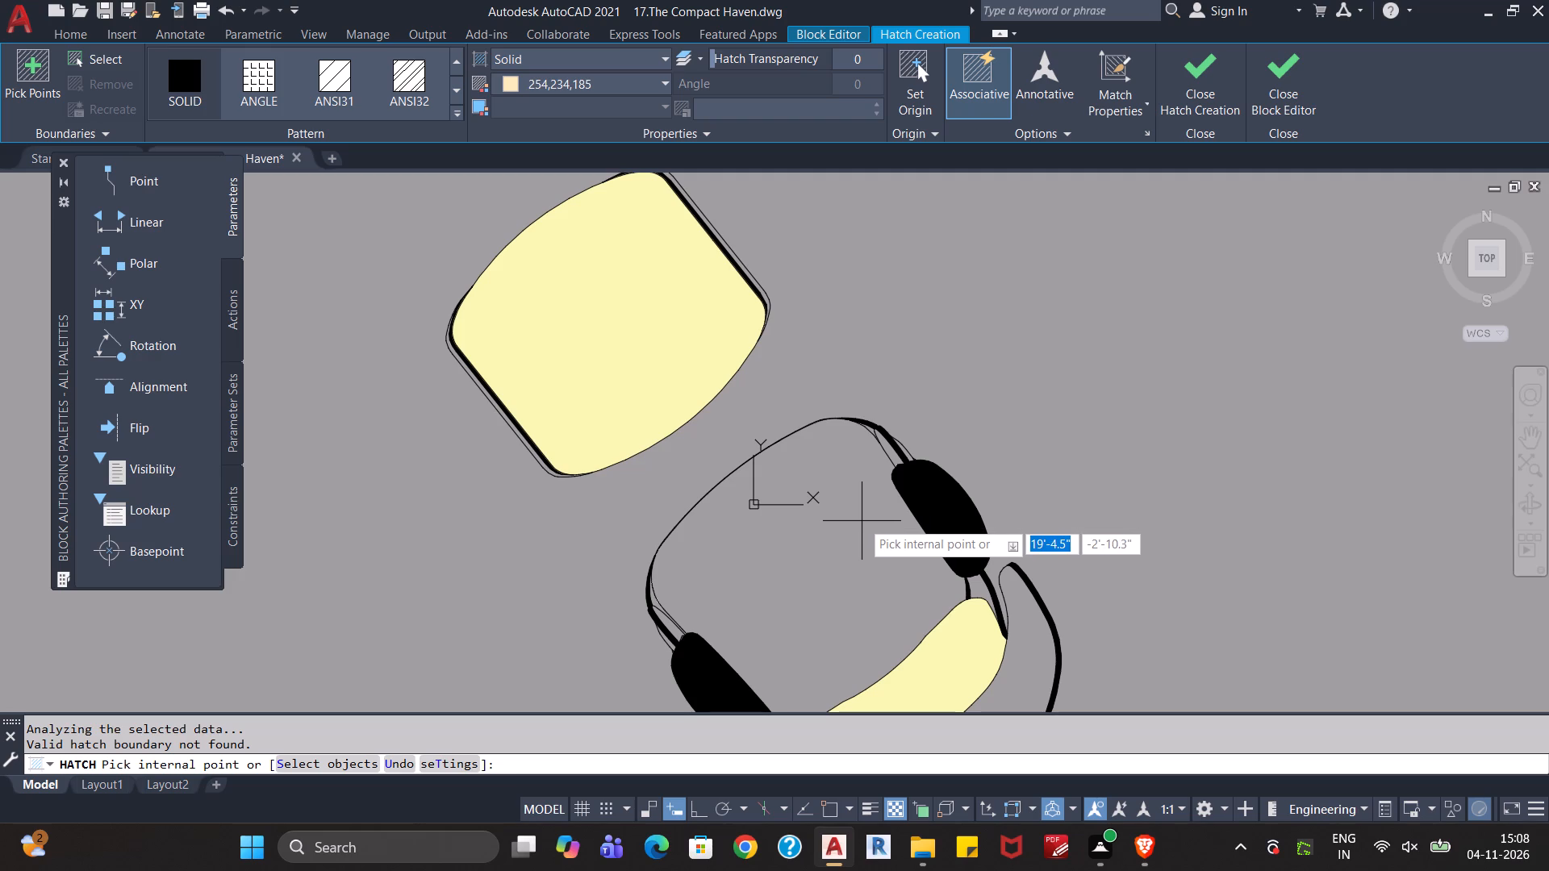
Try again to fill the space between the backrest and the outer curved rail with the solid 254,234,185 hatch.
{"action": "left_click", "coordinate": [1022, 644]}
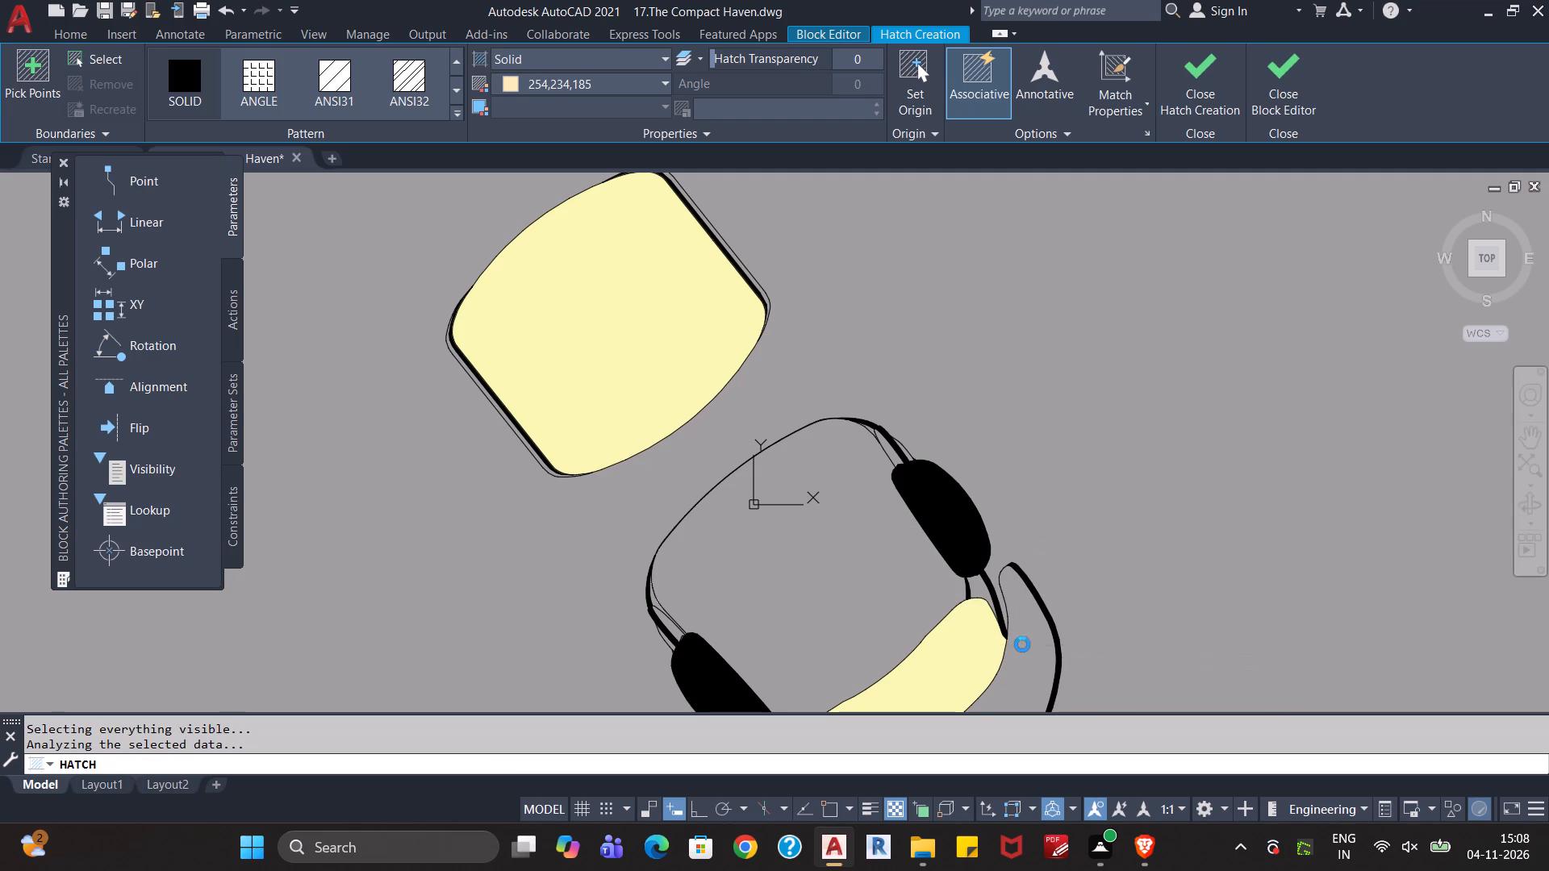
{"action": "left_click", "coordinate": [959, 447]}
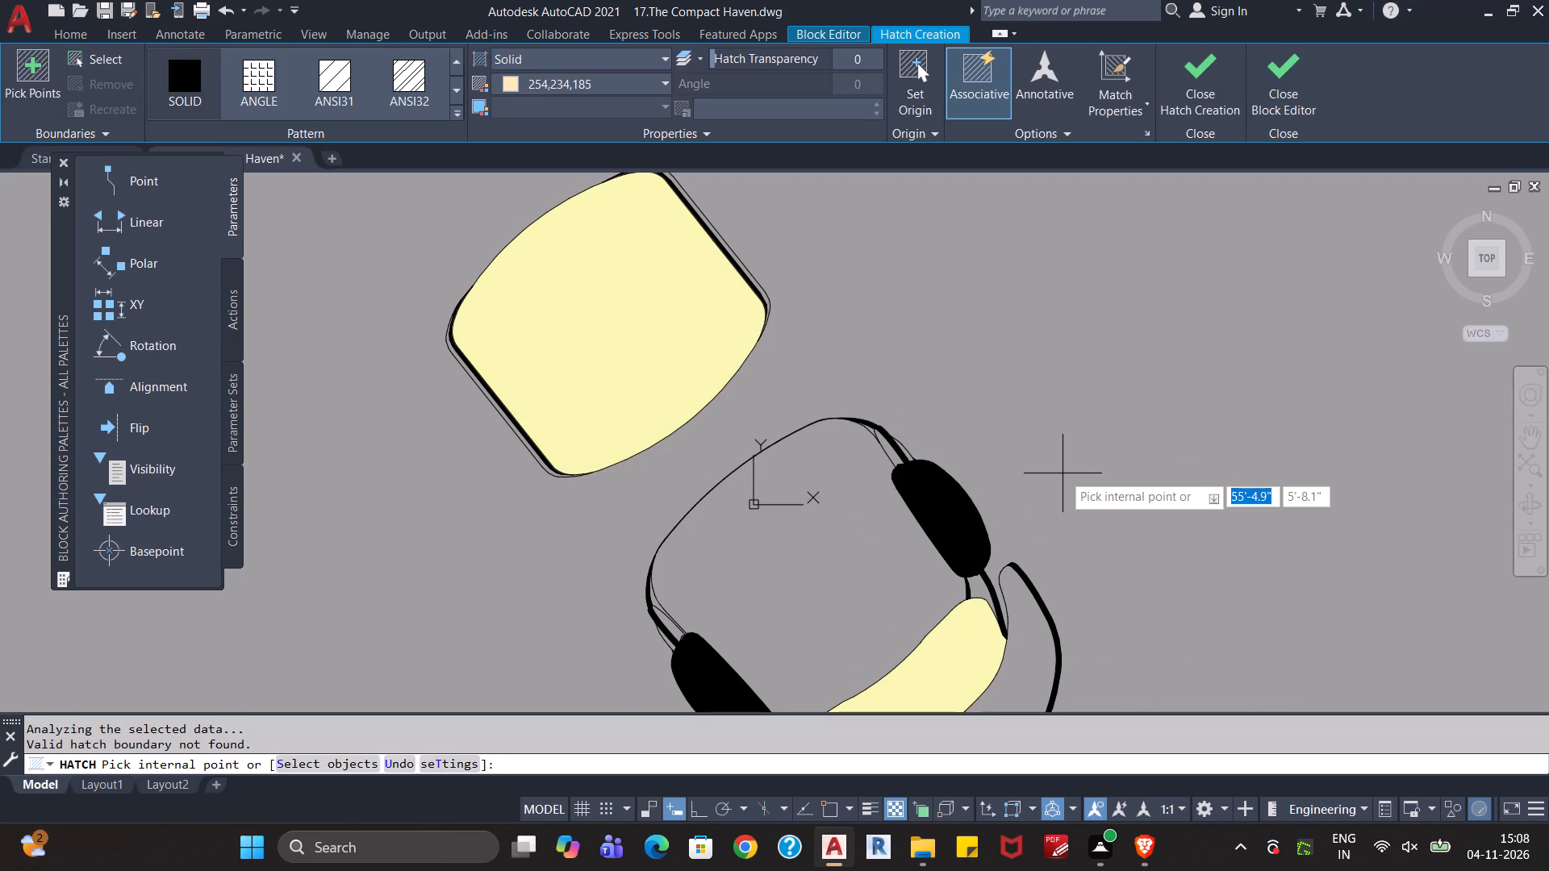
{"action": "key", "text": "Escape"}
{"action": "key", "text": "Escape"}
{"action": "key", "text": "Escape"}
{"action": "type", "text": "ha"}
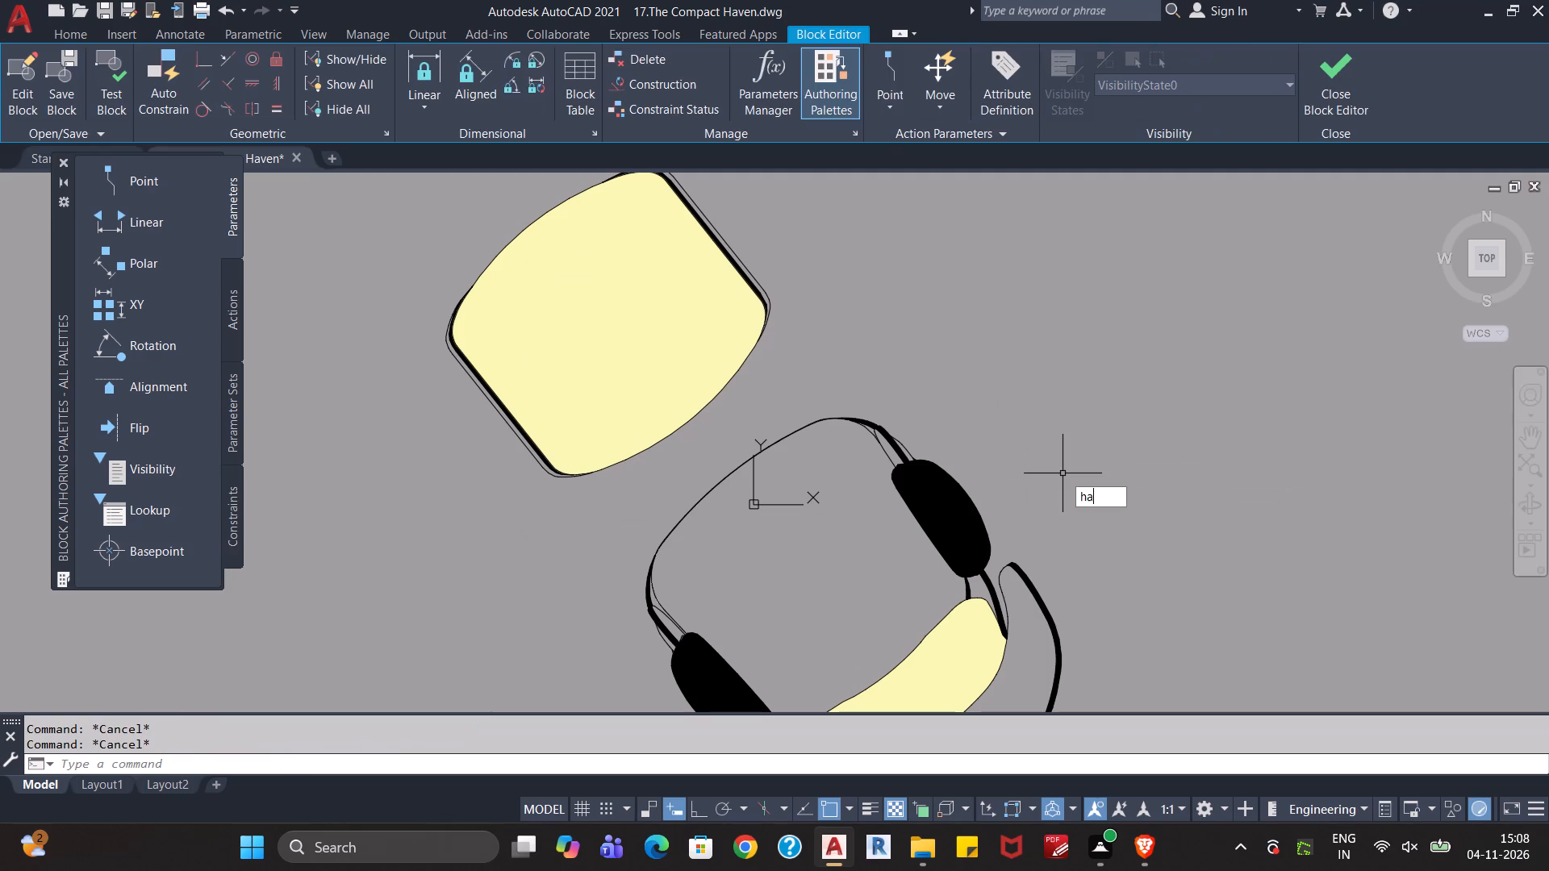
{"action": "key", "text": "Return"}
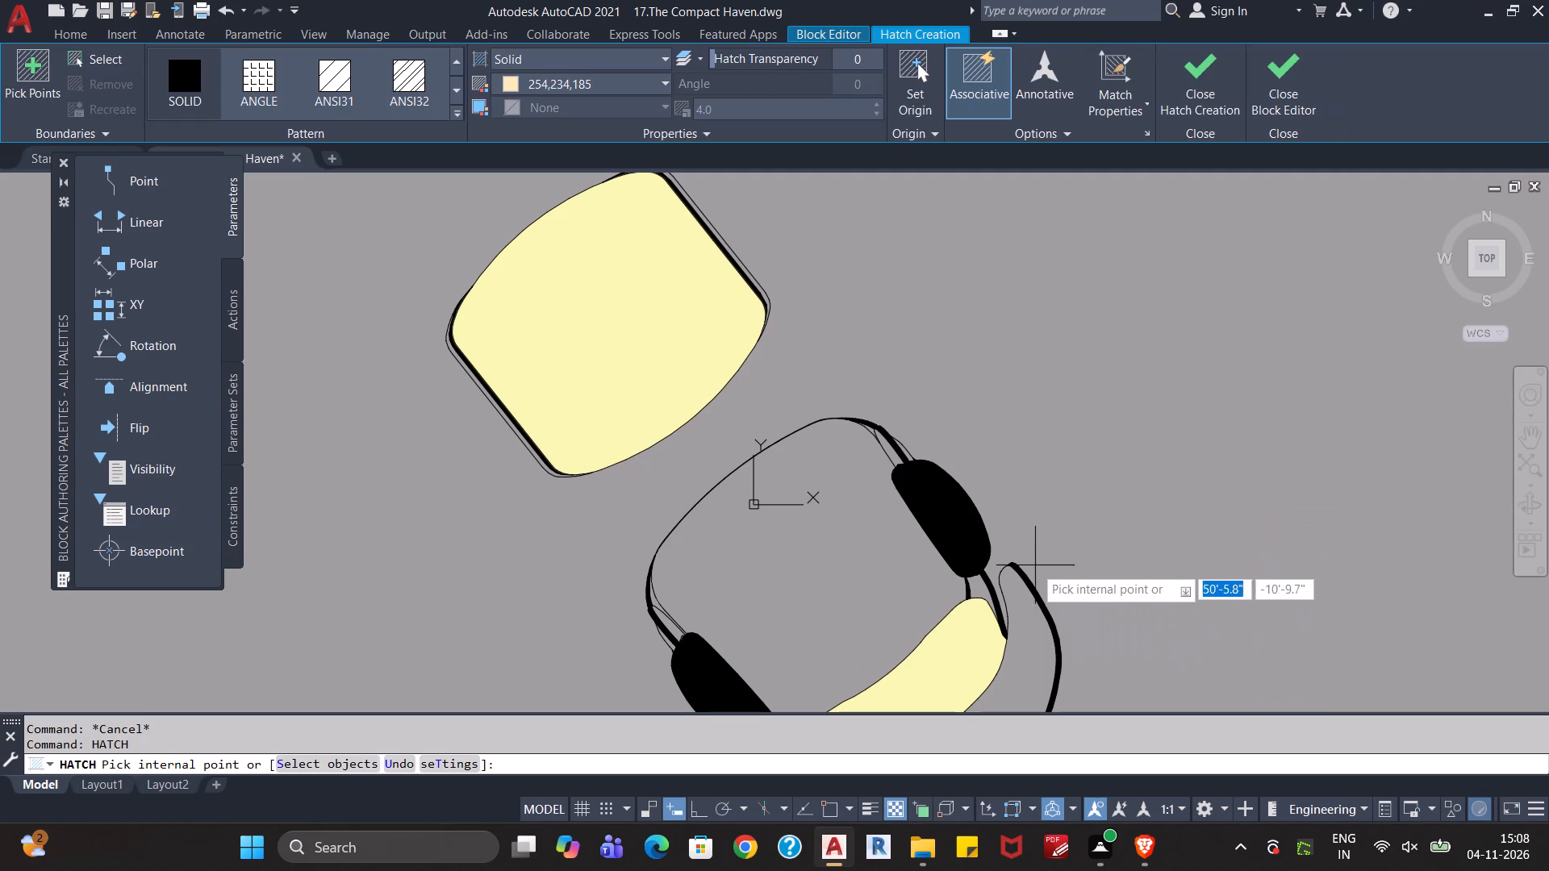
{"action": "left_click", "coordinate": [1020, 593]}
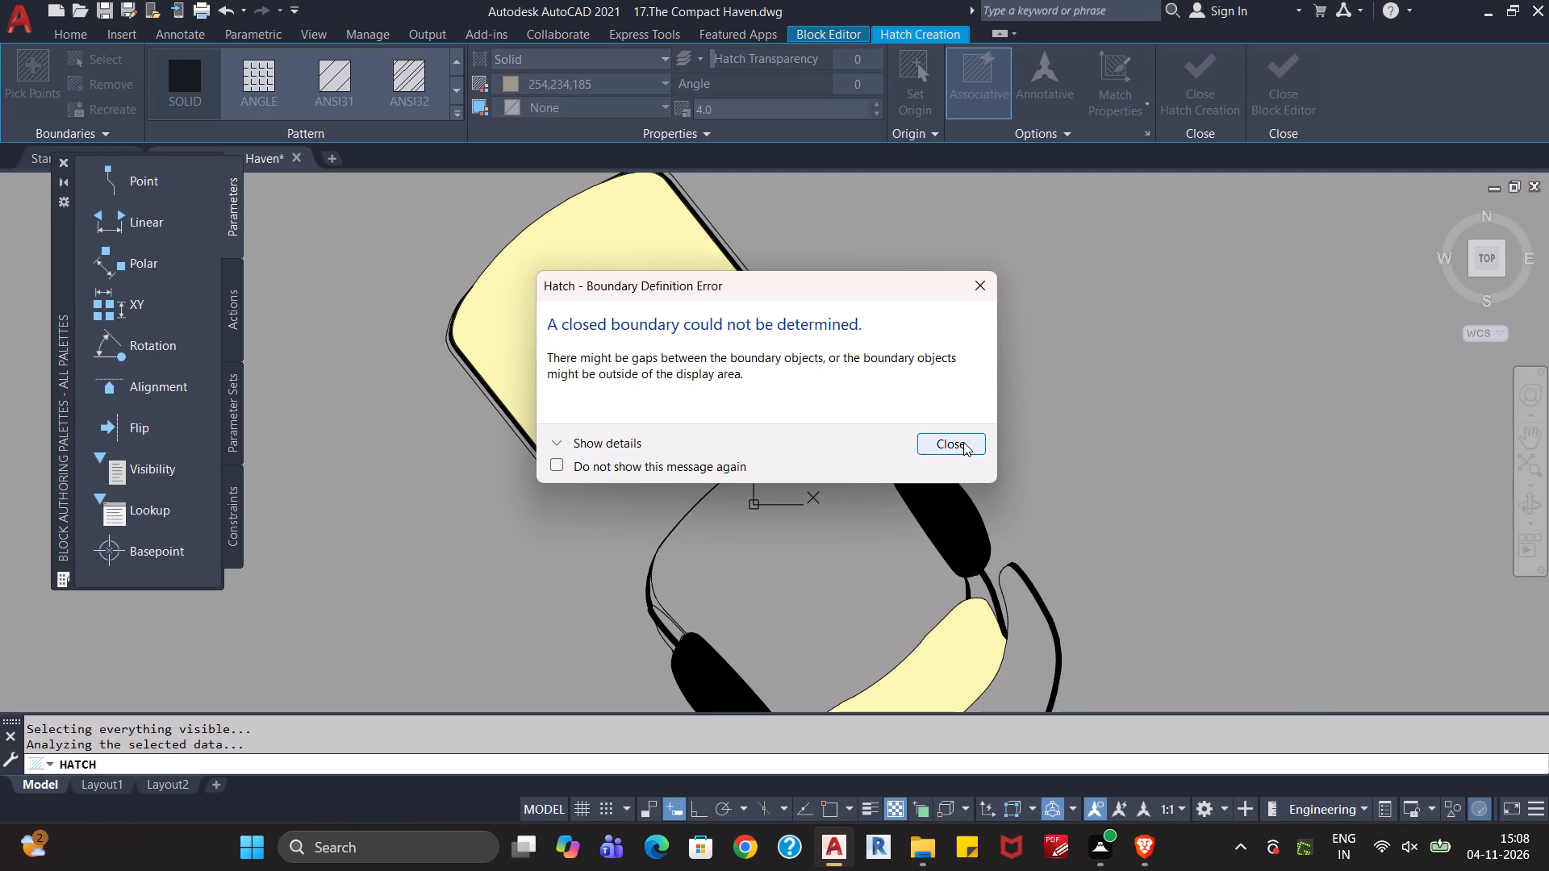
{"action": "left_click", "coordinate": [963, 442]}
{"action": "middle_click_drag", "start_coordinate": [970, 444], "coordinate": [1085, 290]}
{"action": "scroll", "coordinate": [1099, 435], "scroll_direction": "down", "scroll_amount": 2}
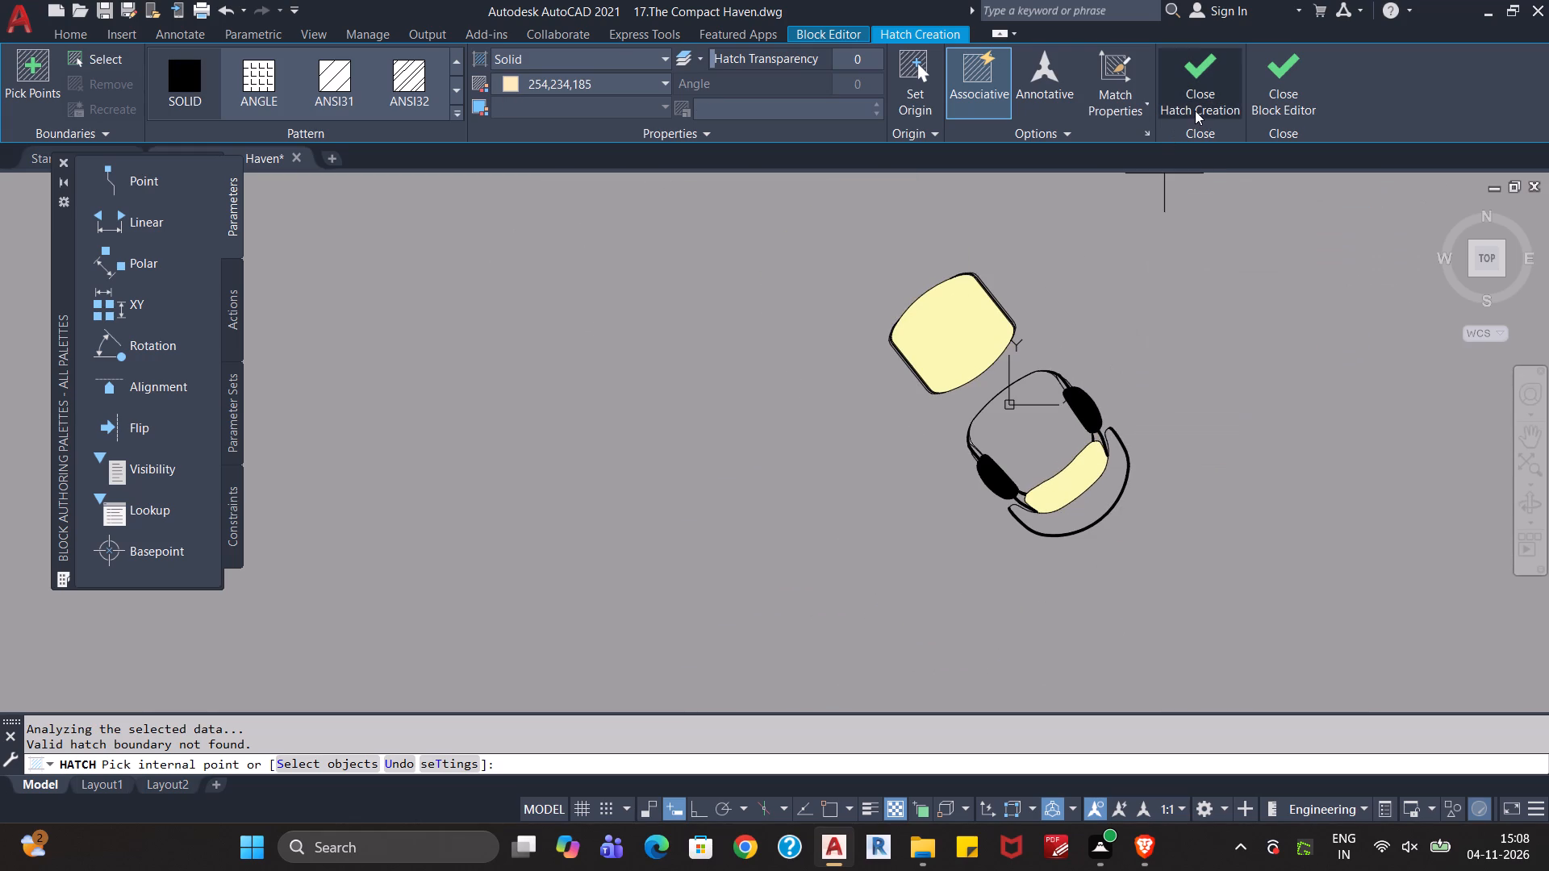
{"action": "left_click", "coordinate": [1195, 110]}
Close the chair block's editor and return to the main drawing.
{"action": "left_click", "coordinate": [1320, 81]}
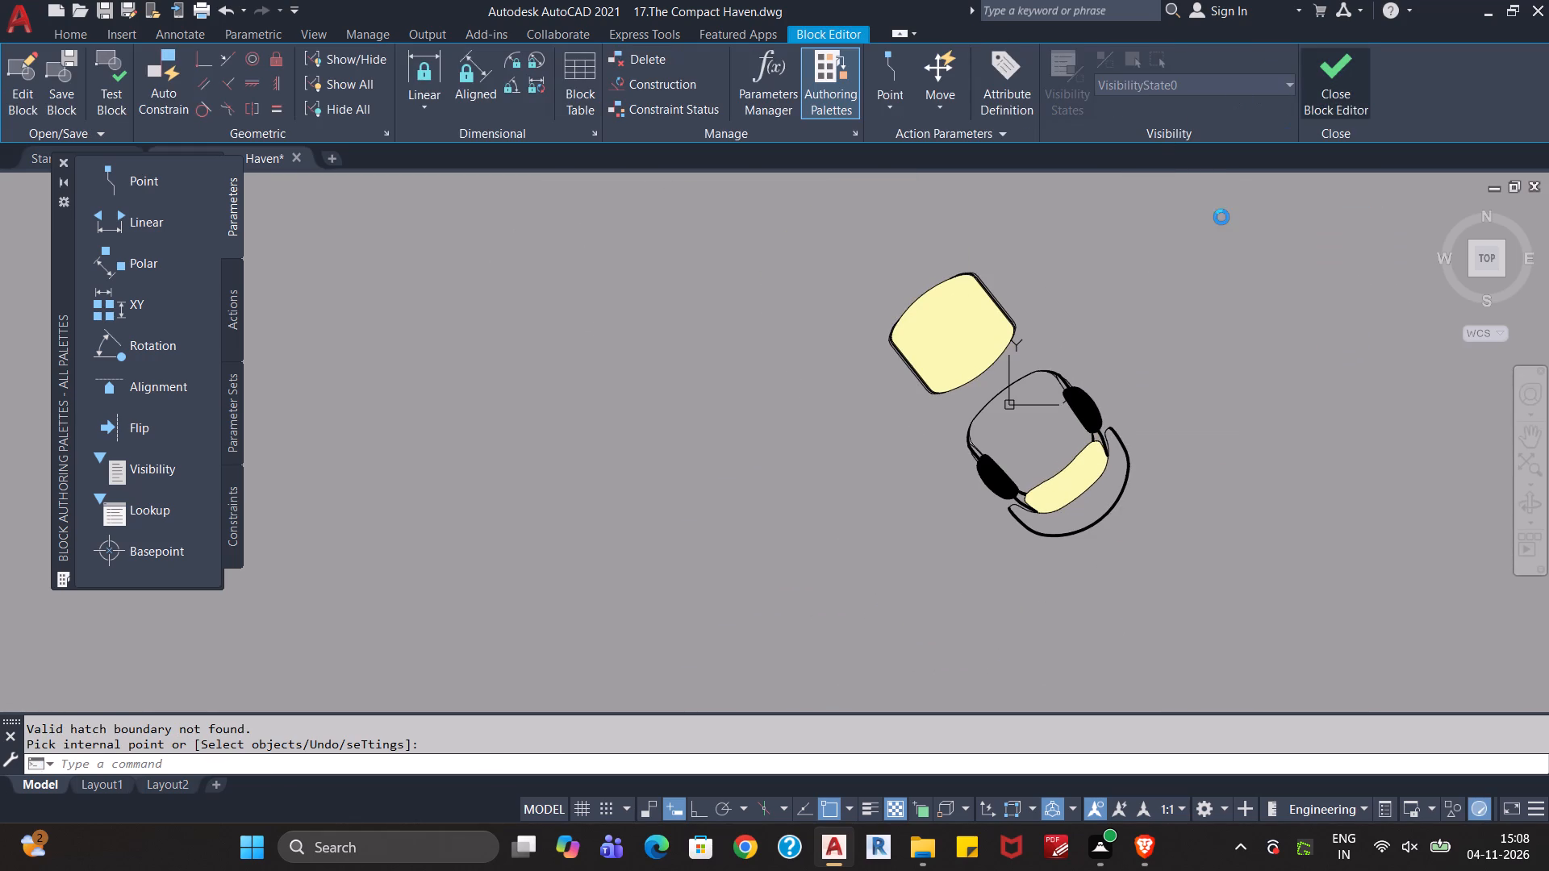
{"action": "left_click", "coordinate": [888, 369]}
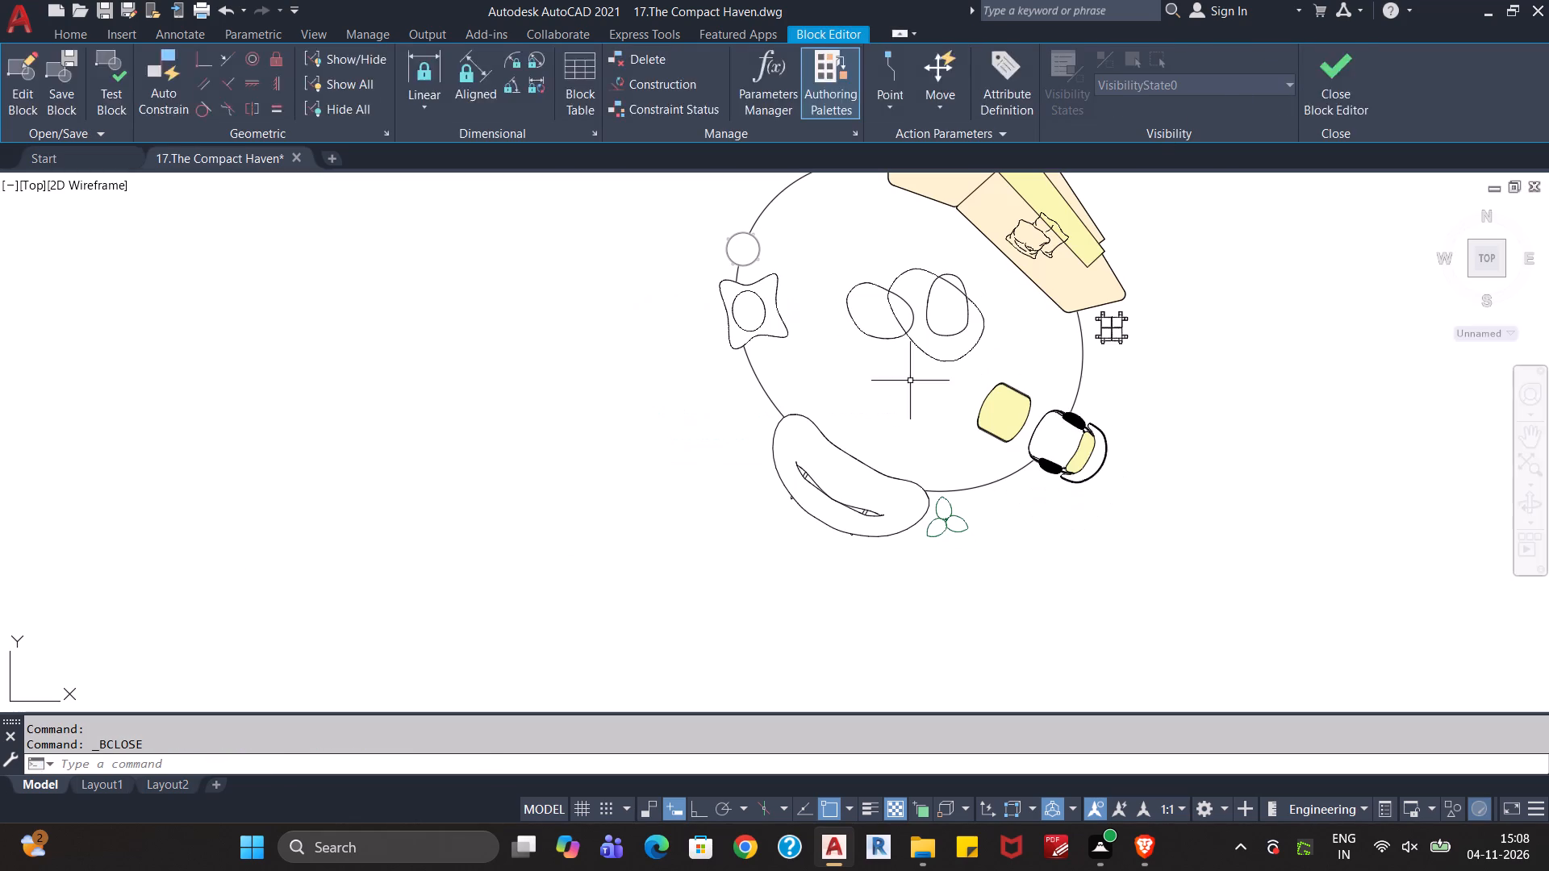
Reopen the chair block CBV_11 for editing.
{"action": "scroll", "coordinate": [1089, 476], "scroll_direction": "up", "scroll_amount": 4}
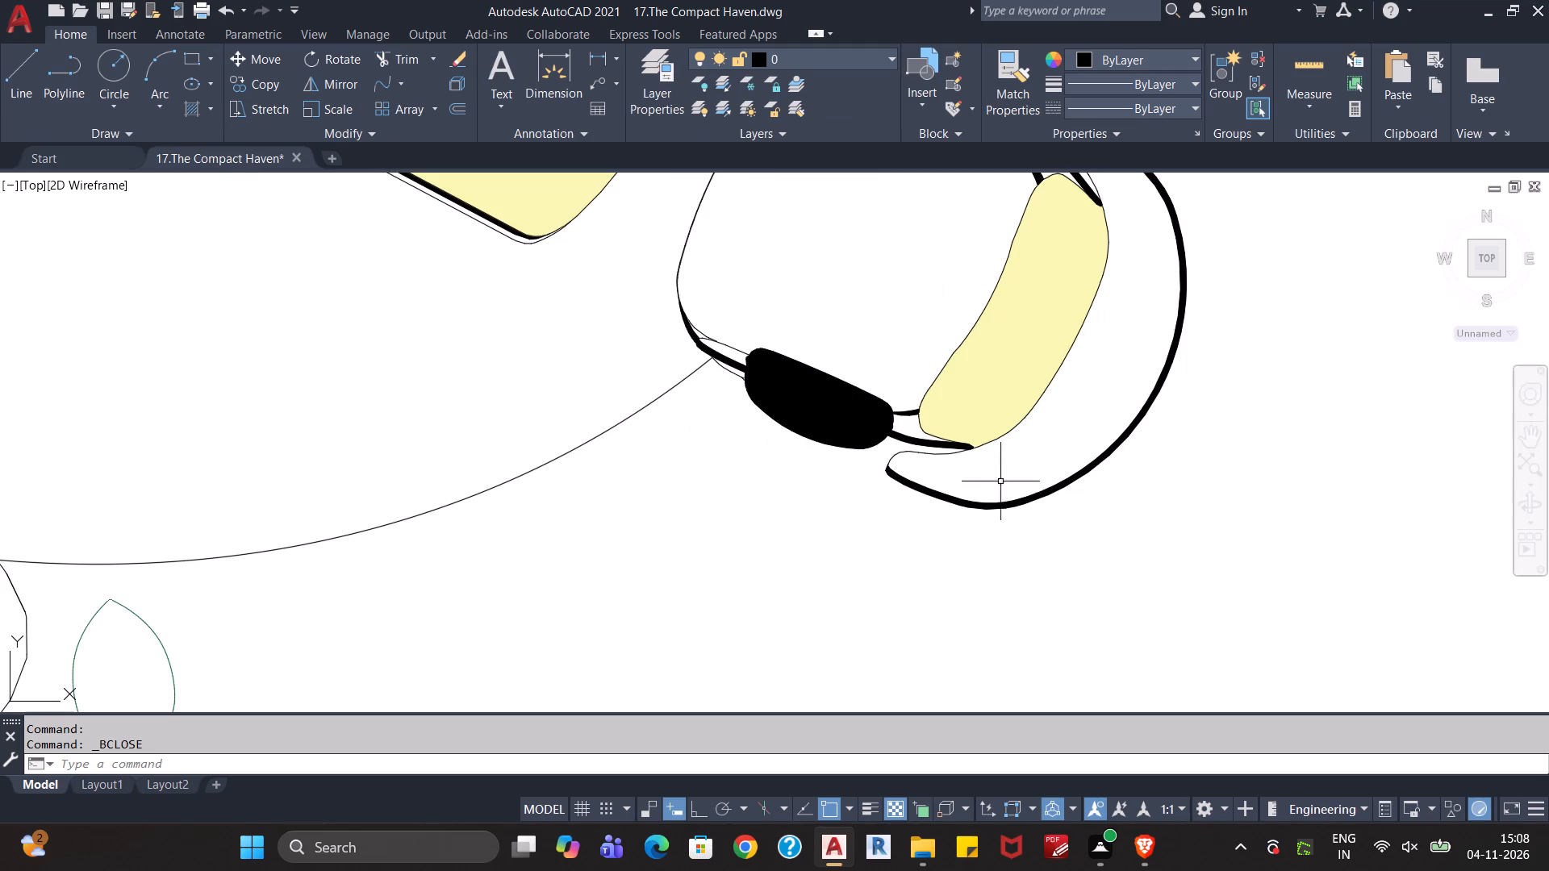
{"action": "double_click", "coordinate": [933, 454]}
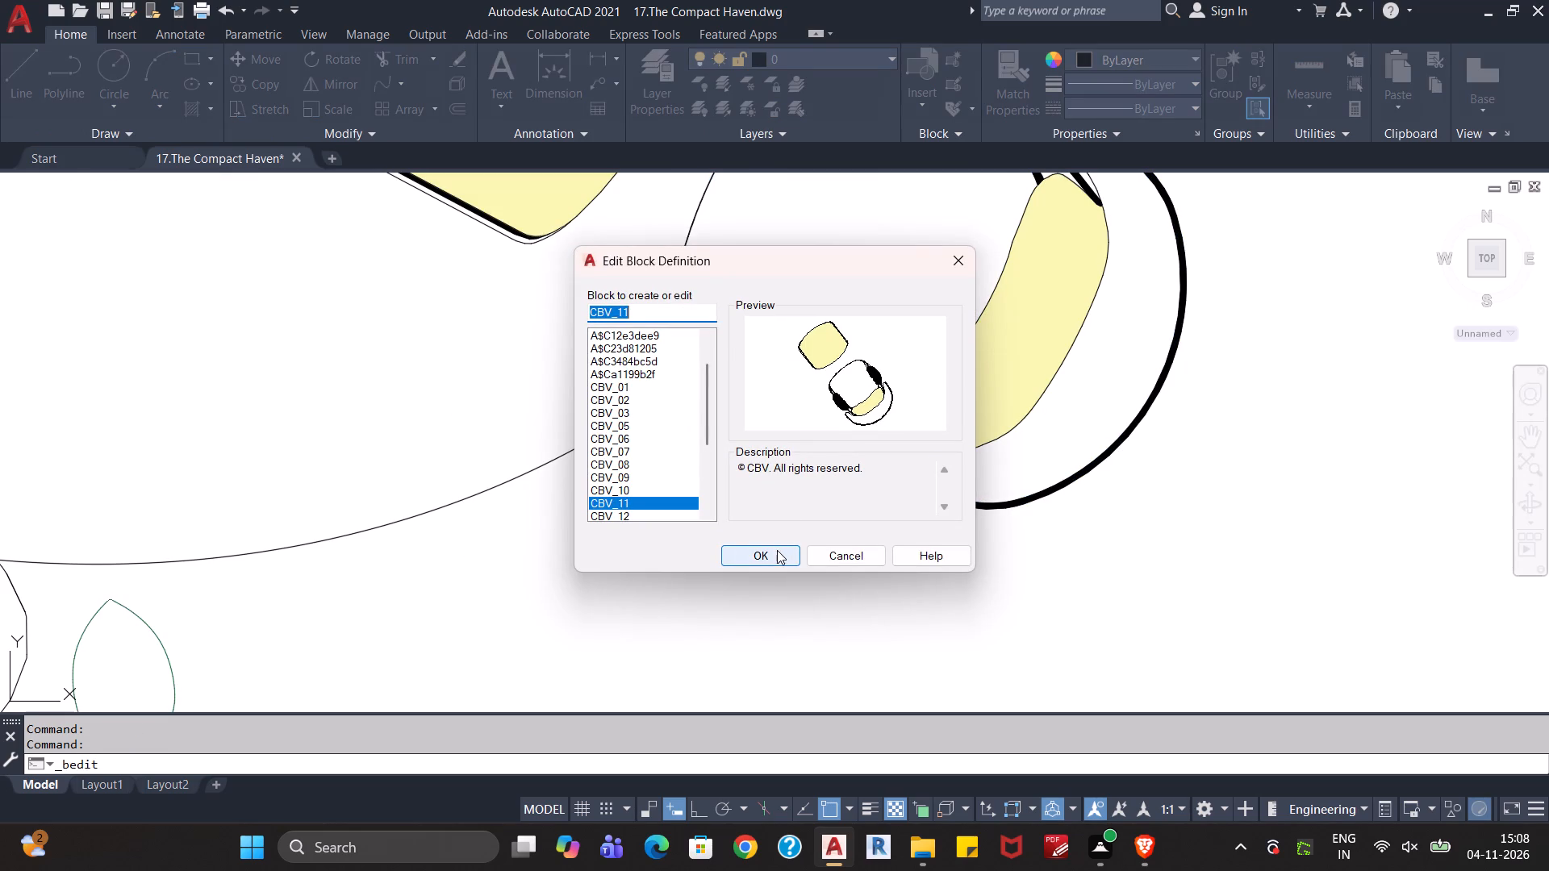
{"action": "left_click", "coordinate": [777, 550]}
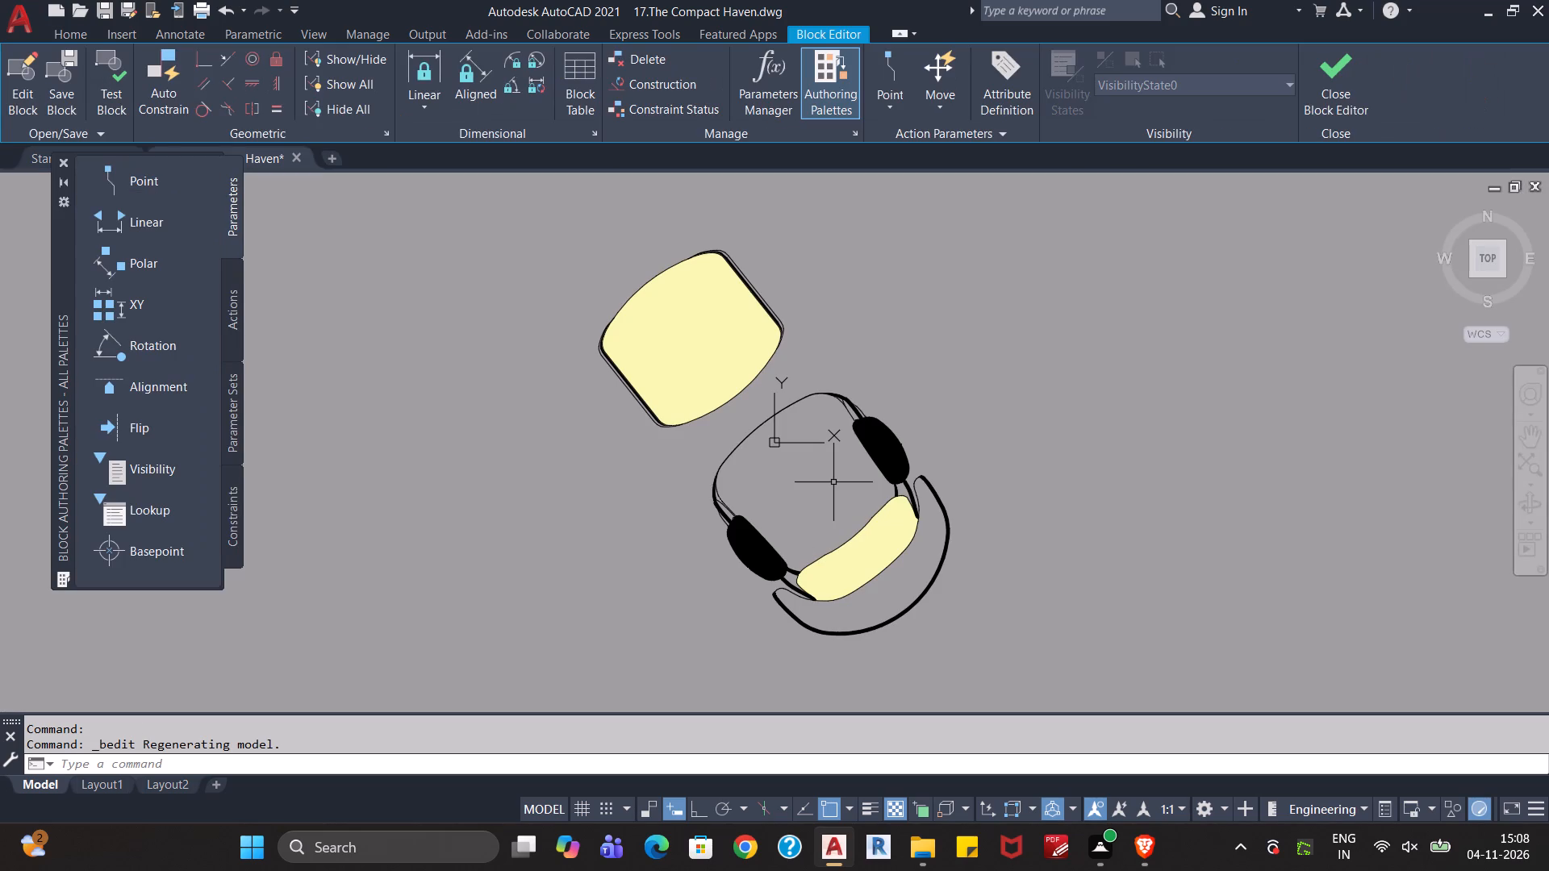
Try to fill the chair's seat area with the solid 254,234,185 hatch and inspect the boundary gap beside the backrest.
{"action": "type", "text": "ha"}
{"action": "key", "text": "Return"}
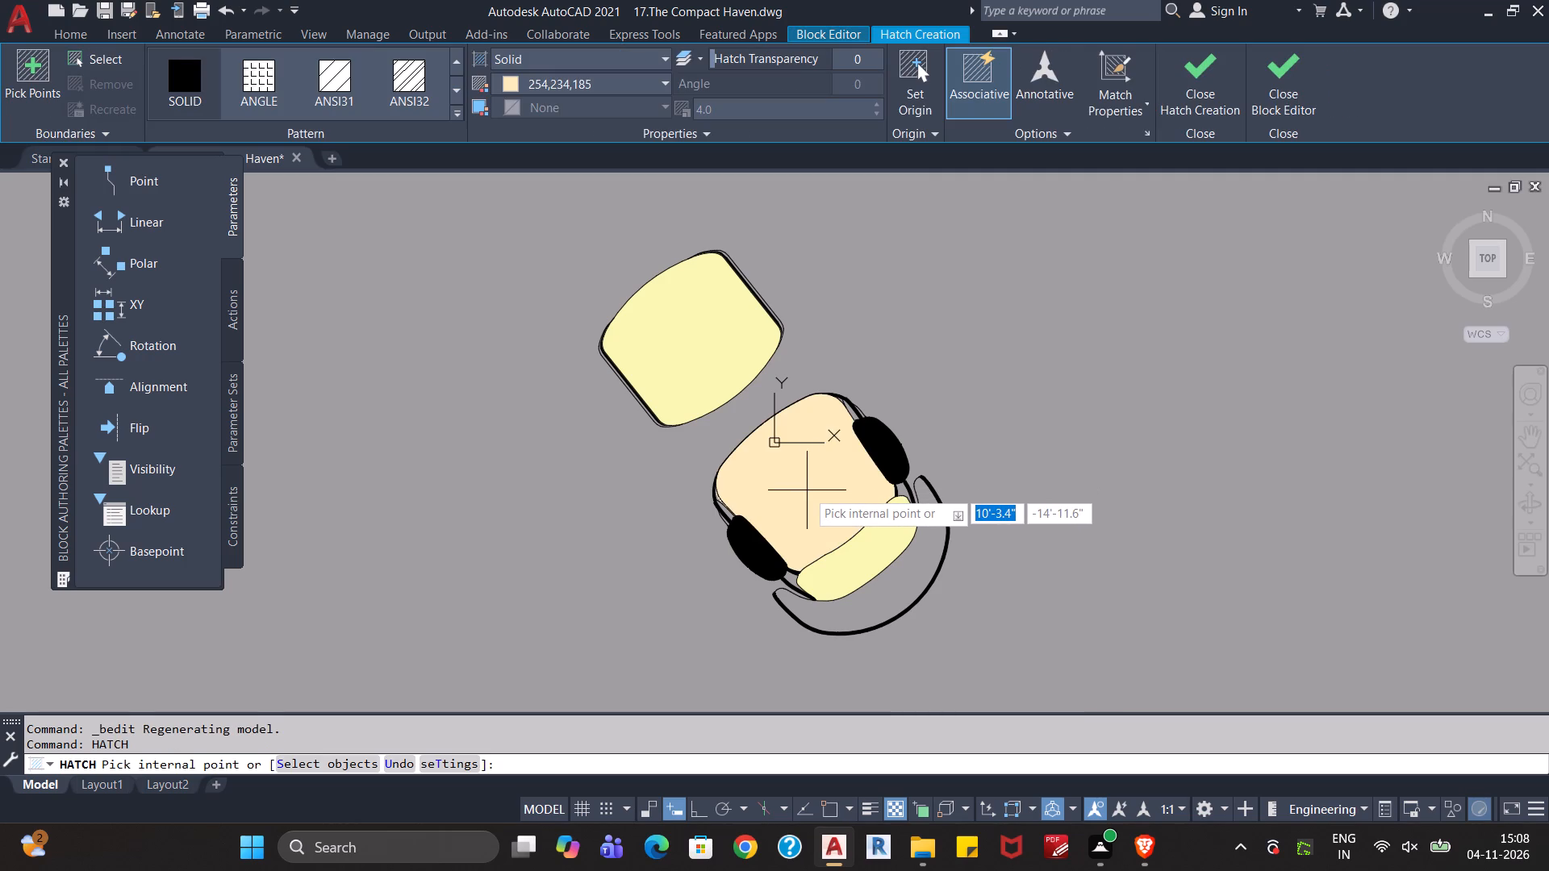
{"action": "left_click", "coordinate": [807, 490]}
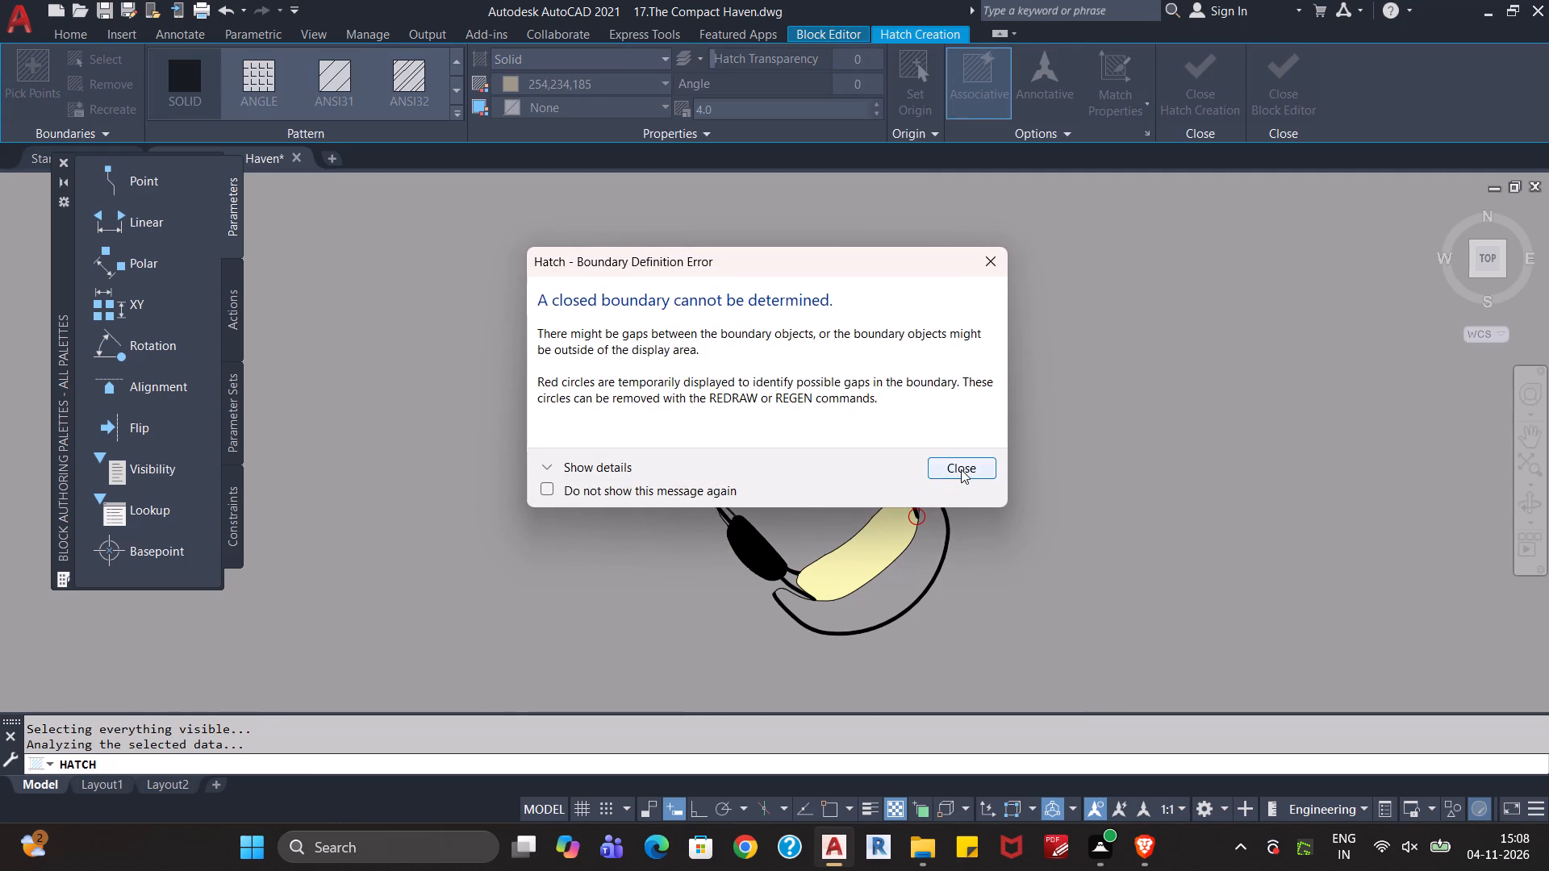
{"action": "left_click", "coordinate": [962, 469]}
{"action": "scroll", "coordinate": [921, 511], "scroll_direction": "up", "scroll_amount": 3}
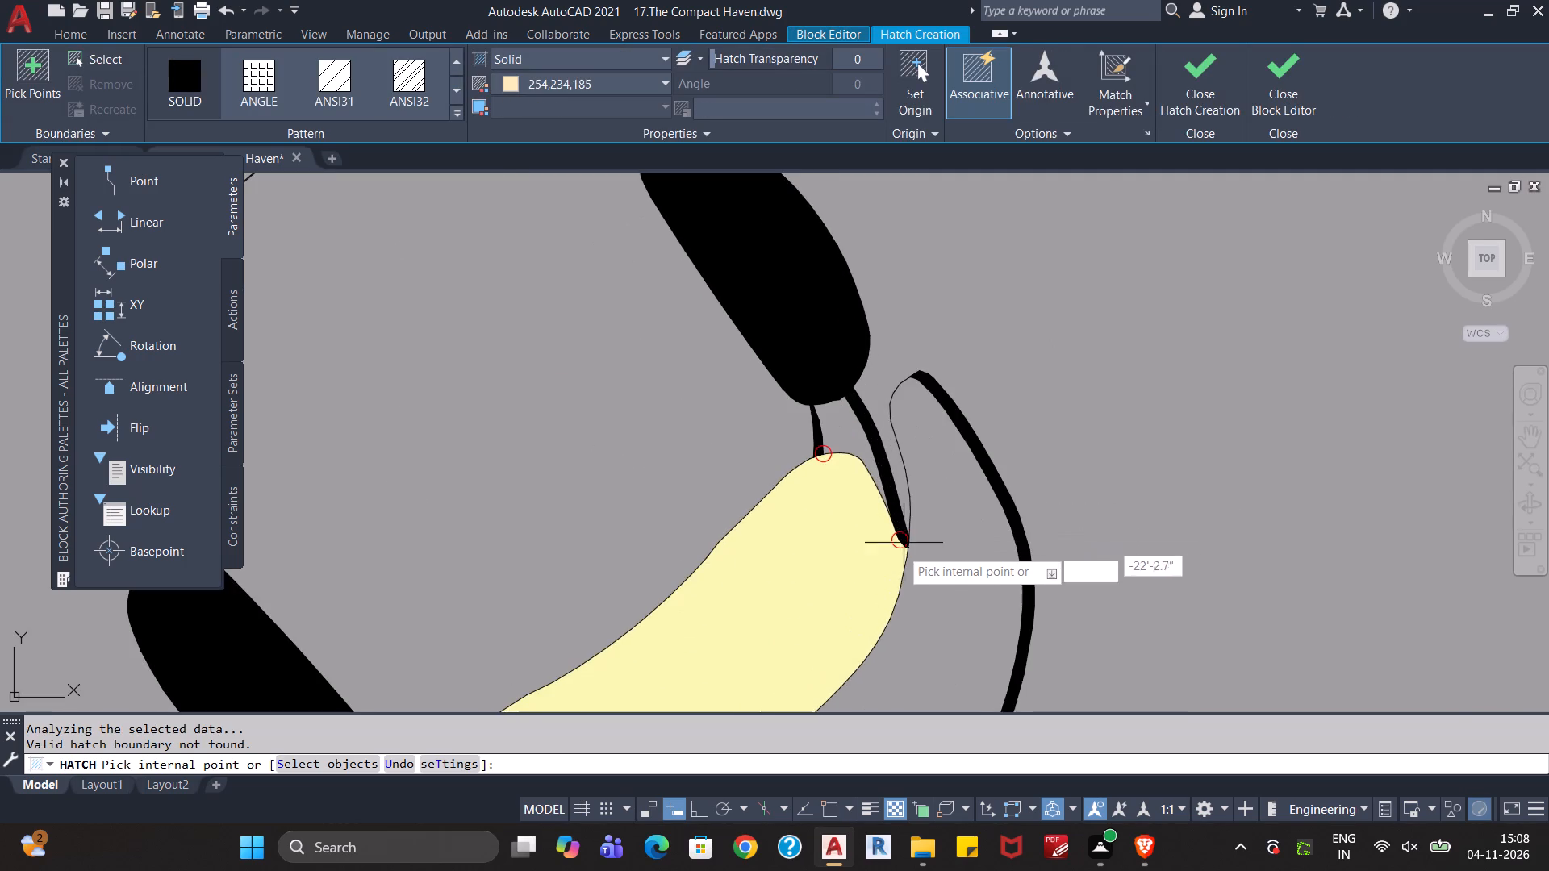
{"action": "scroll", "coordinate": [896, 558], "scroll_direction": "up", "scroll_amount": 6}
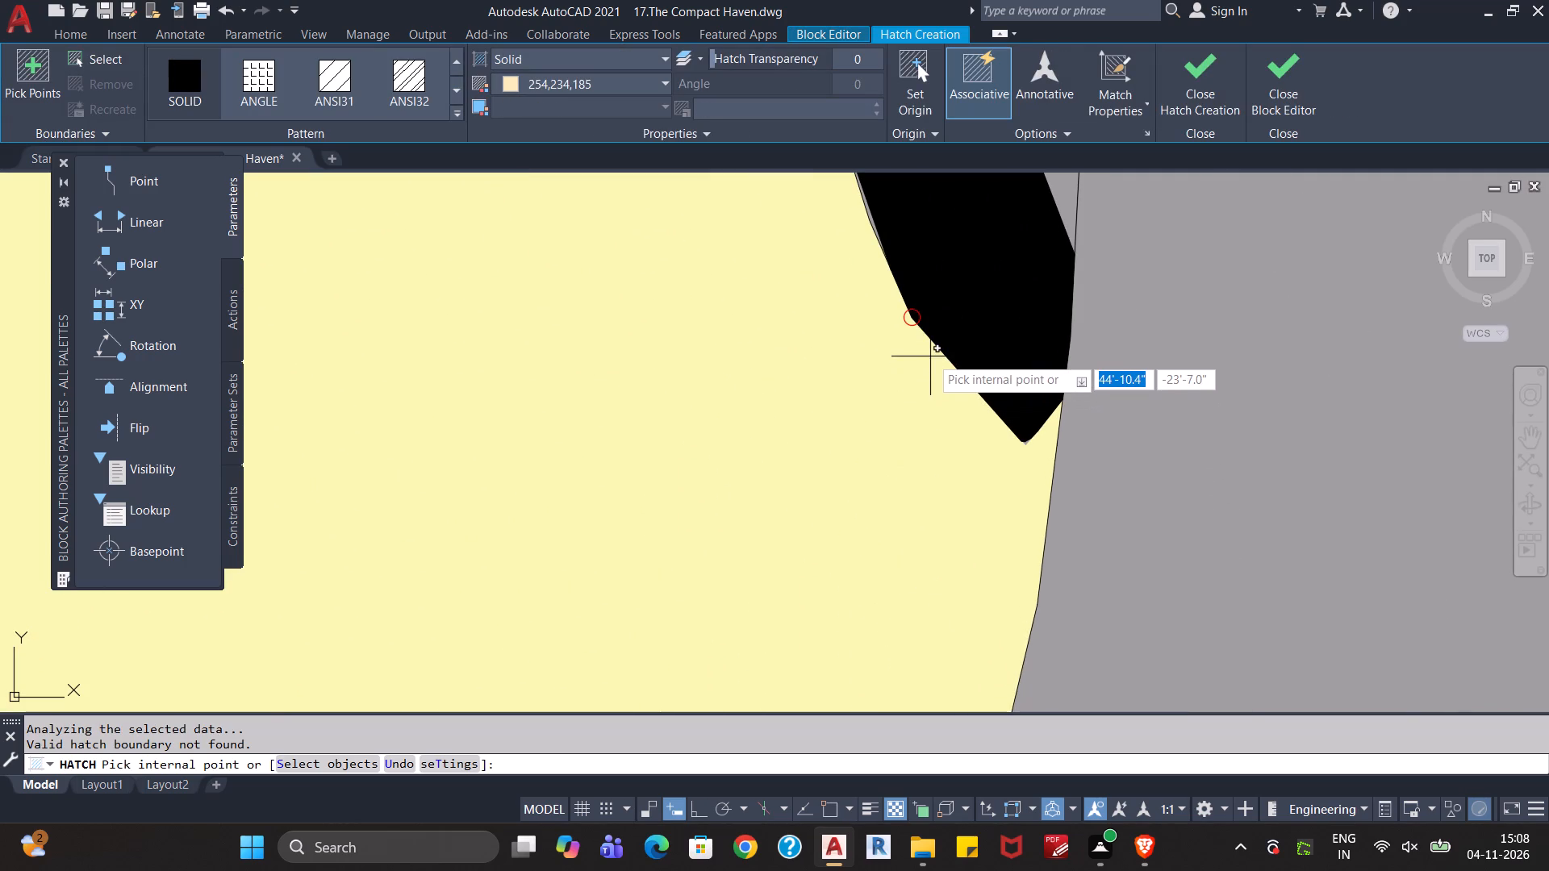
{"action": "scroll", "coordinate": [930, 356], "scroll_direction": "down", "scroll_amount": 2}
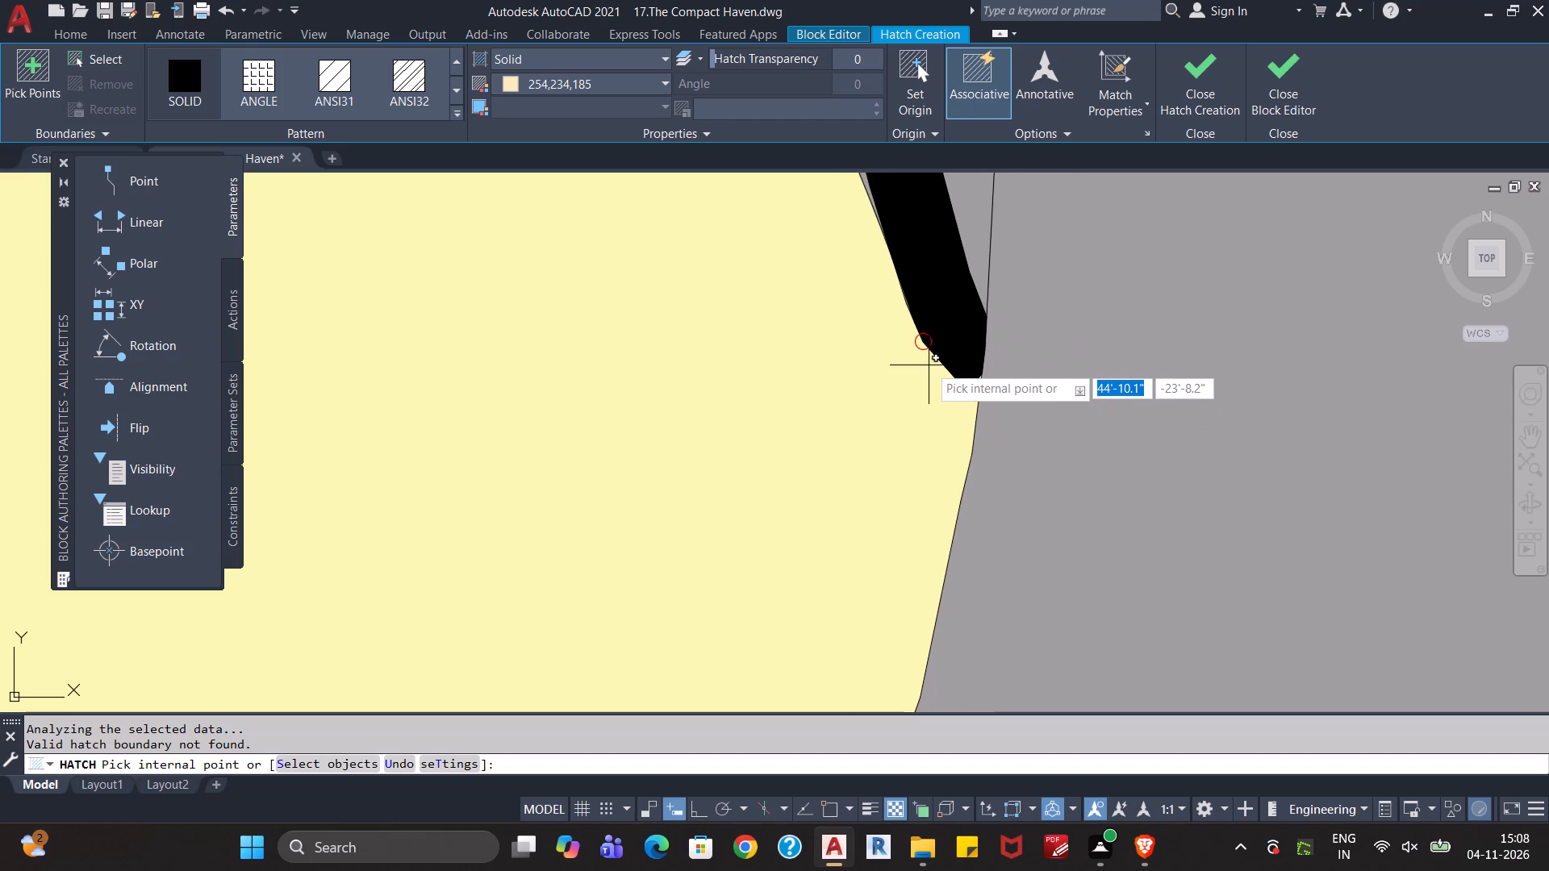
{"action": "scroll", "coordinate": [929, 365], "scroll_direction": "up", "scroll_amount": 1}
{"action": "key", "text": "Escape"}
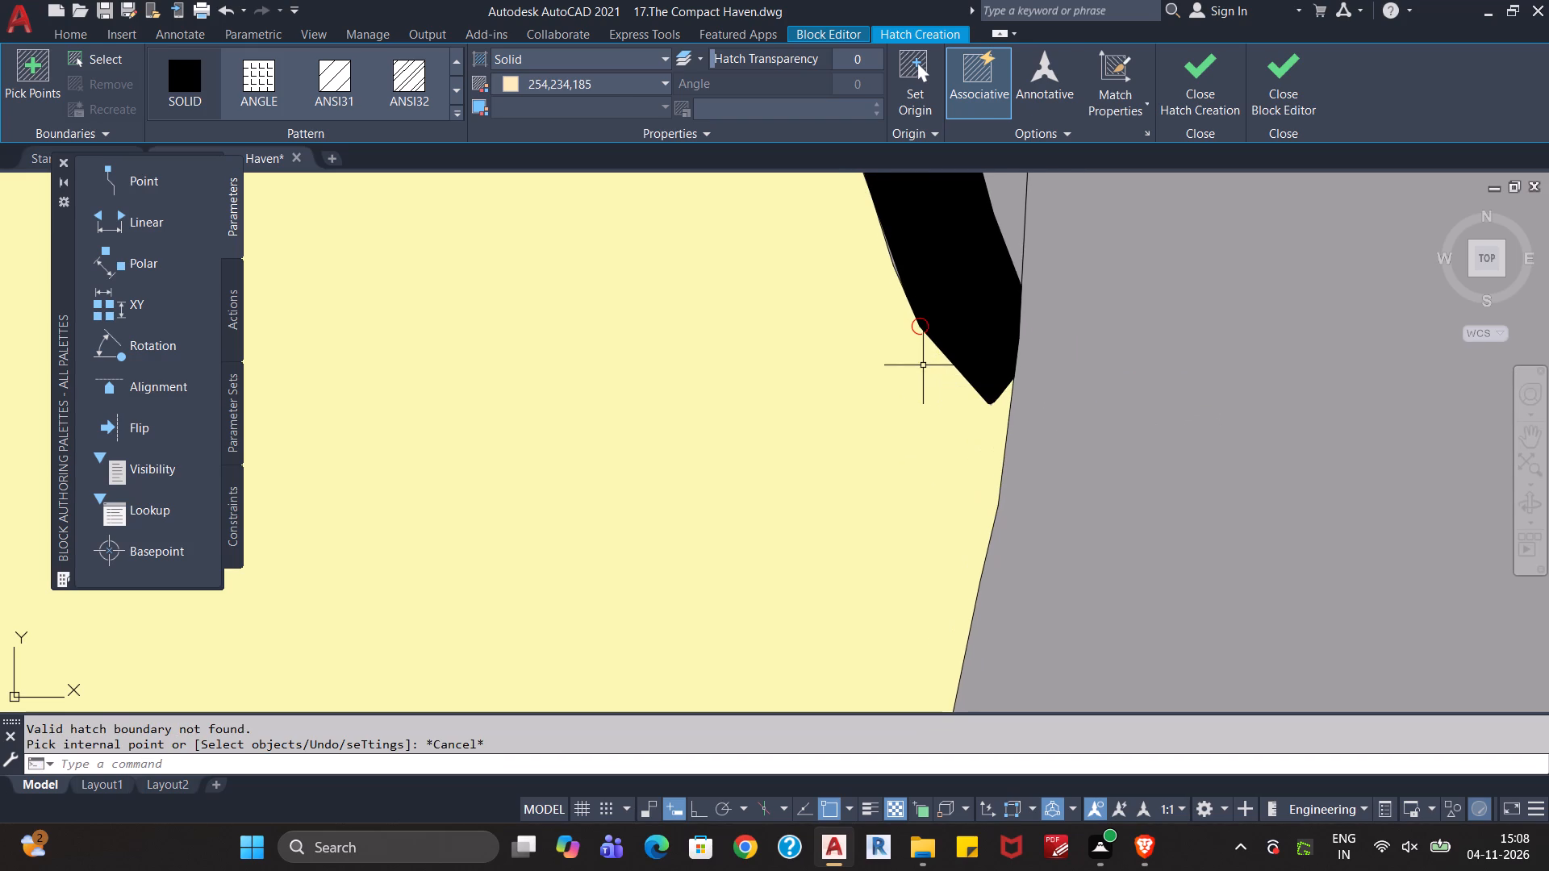
Stretch the lower end vertex of the thin frame line beside the backrest along the black bar's edge to close the gap.
{"action": "left_click", "coordinate": [912, 301]}
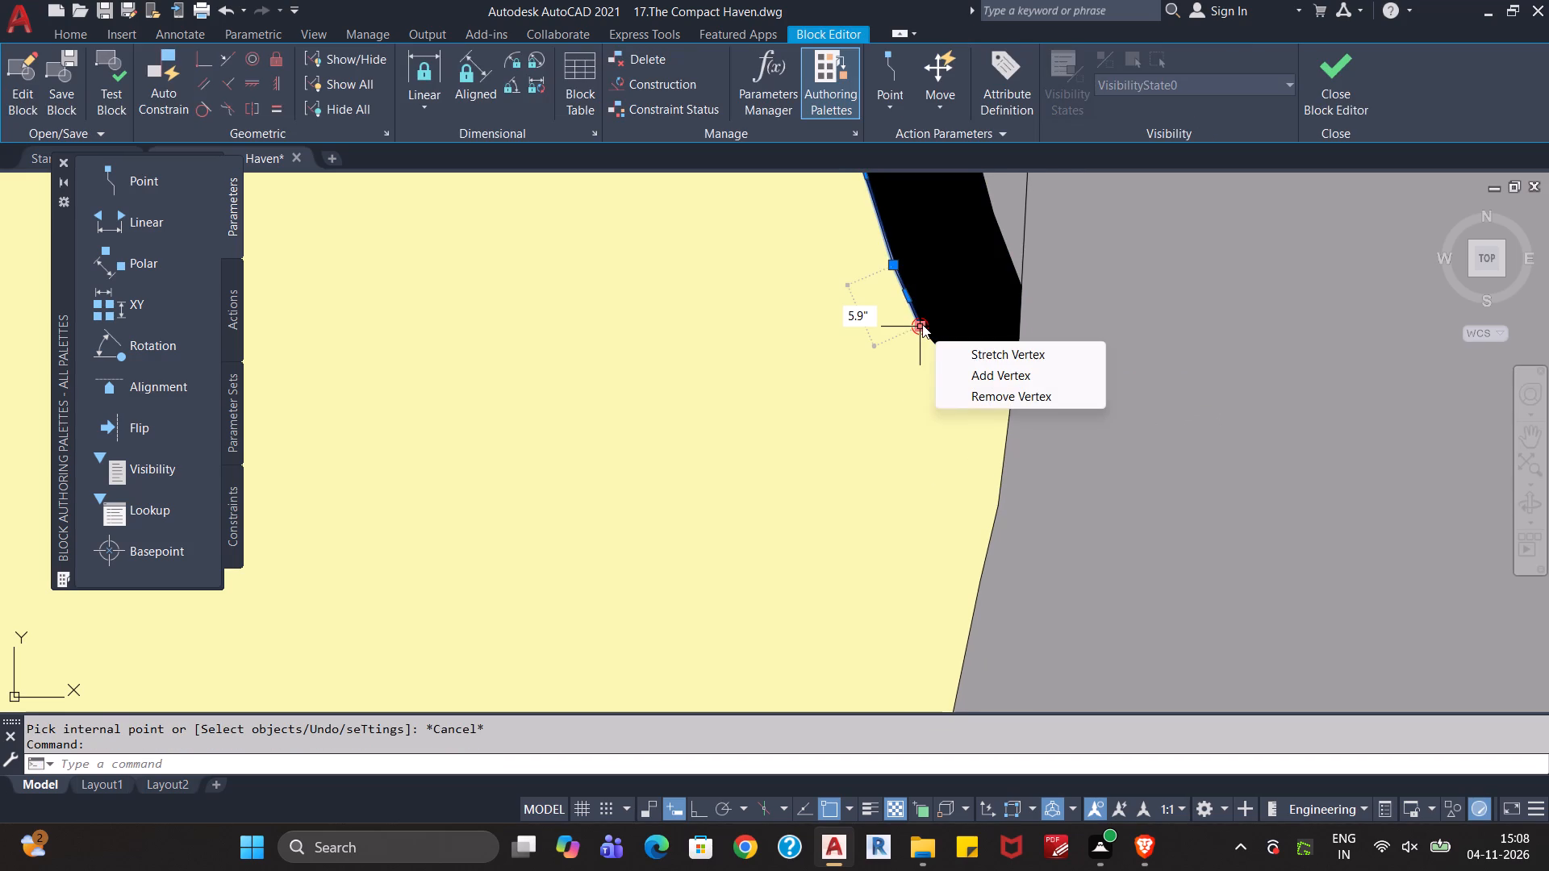
{"action": "left_click", "coordinate": [922, 324]}
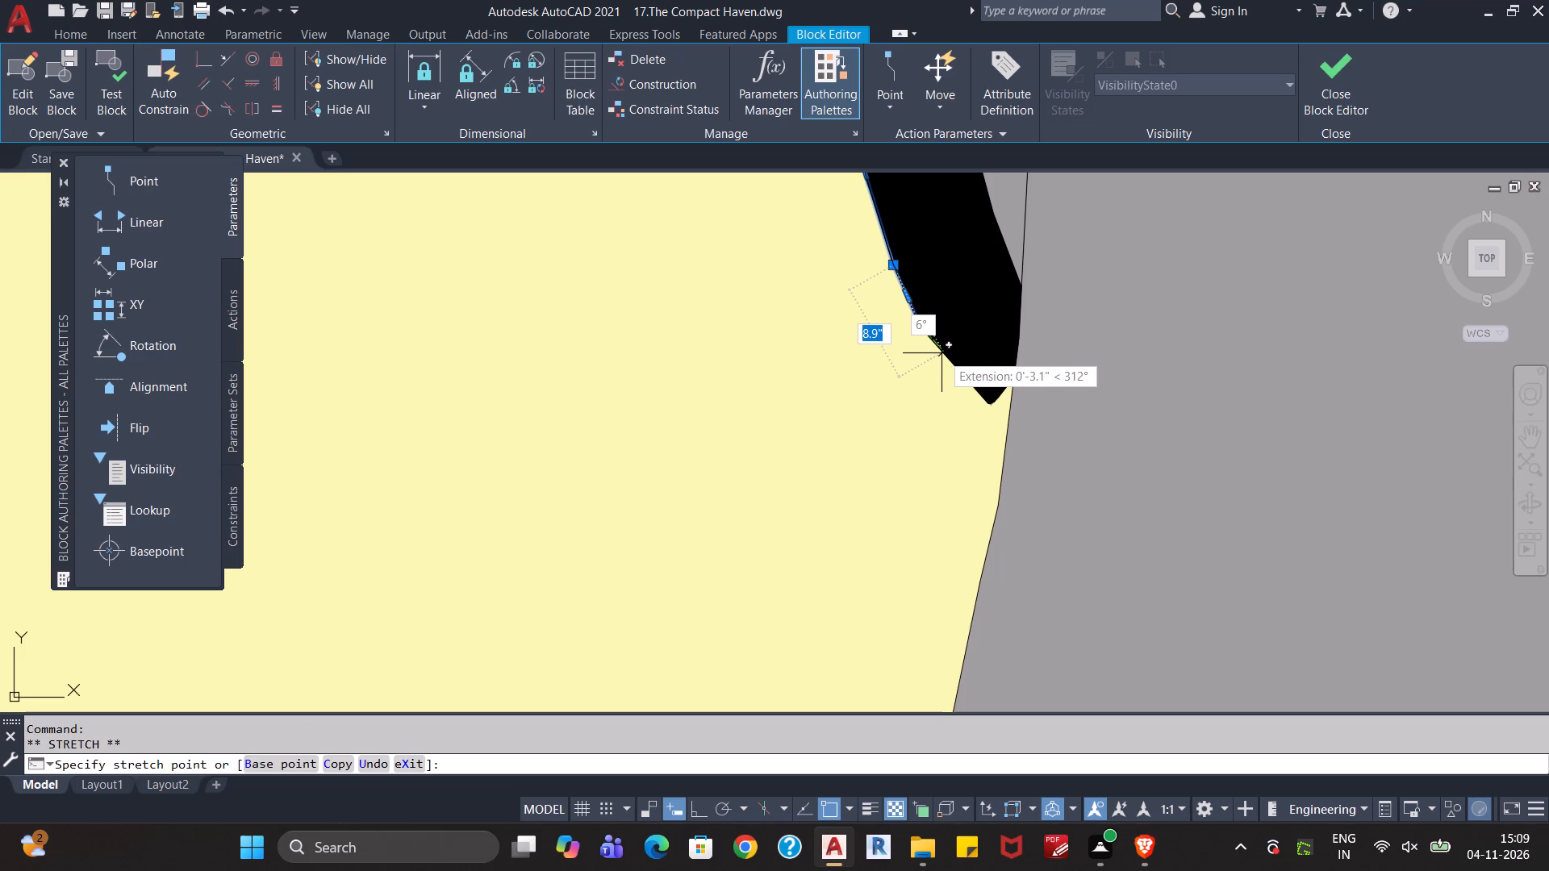
{"action": "left_click", "coordinate": [942, 353]}
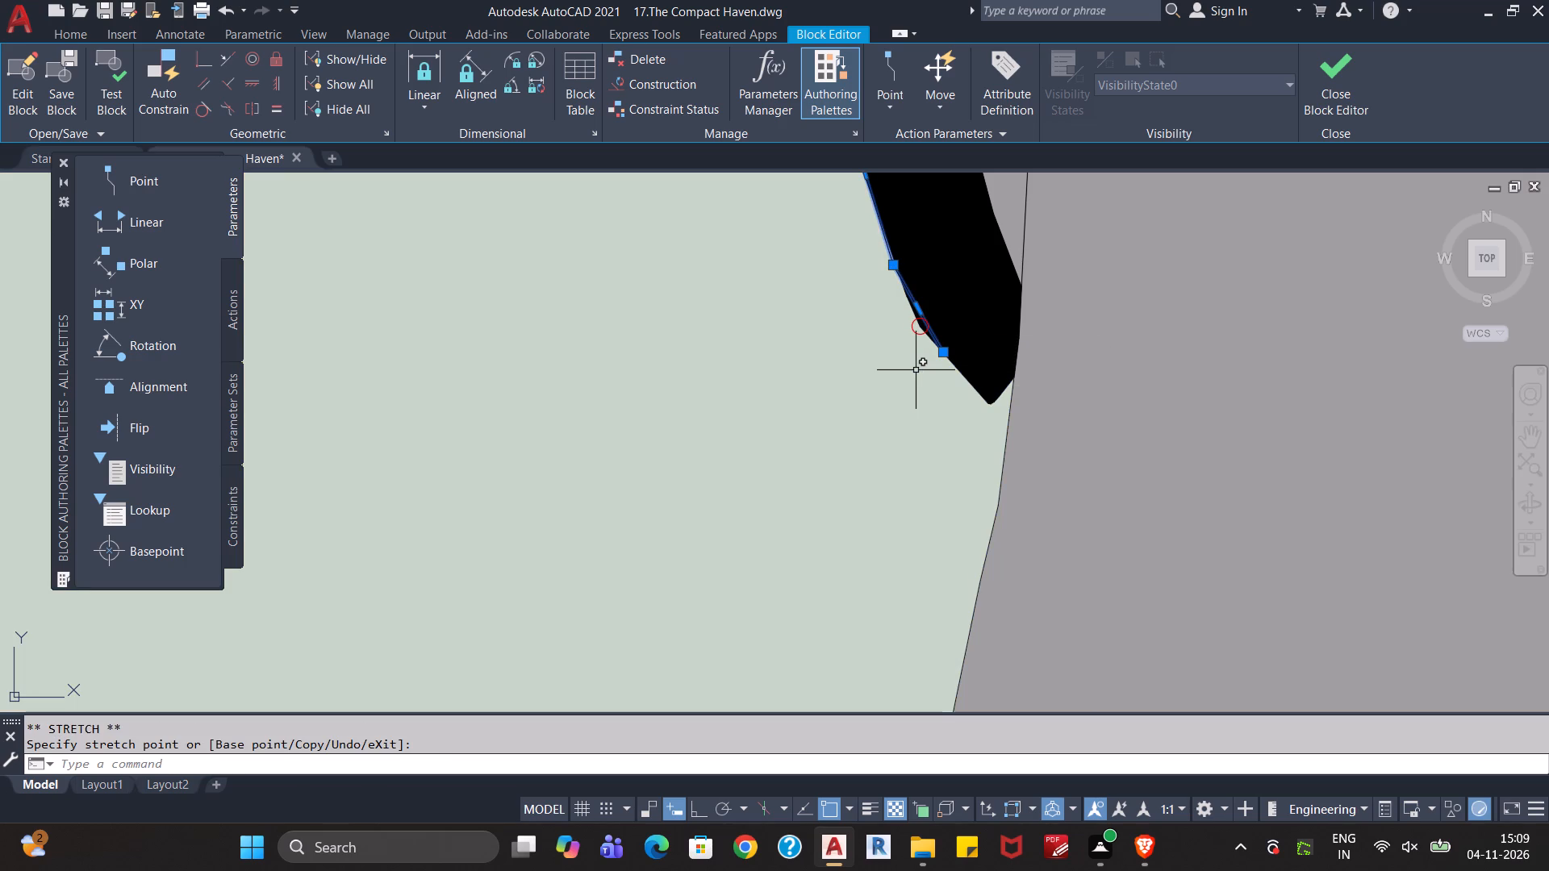
{"action": "key", "text": "Escape"}
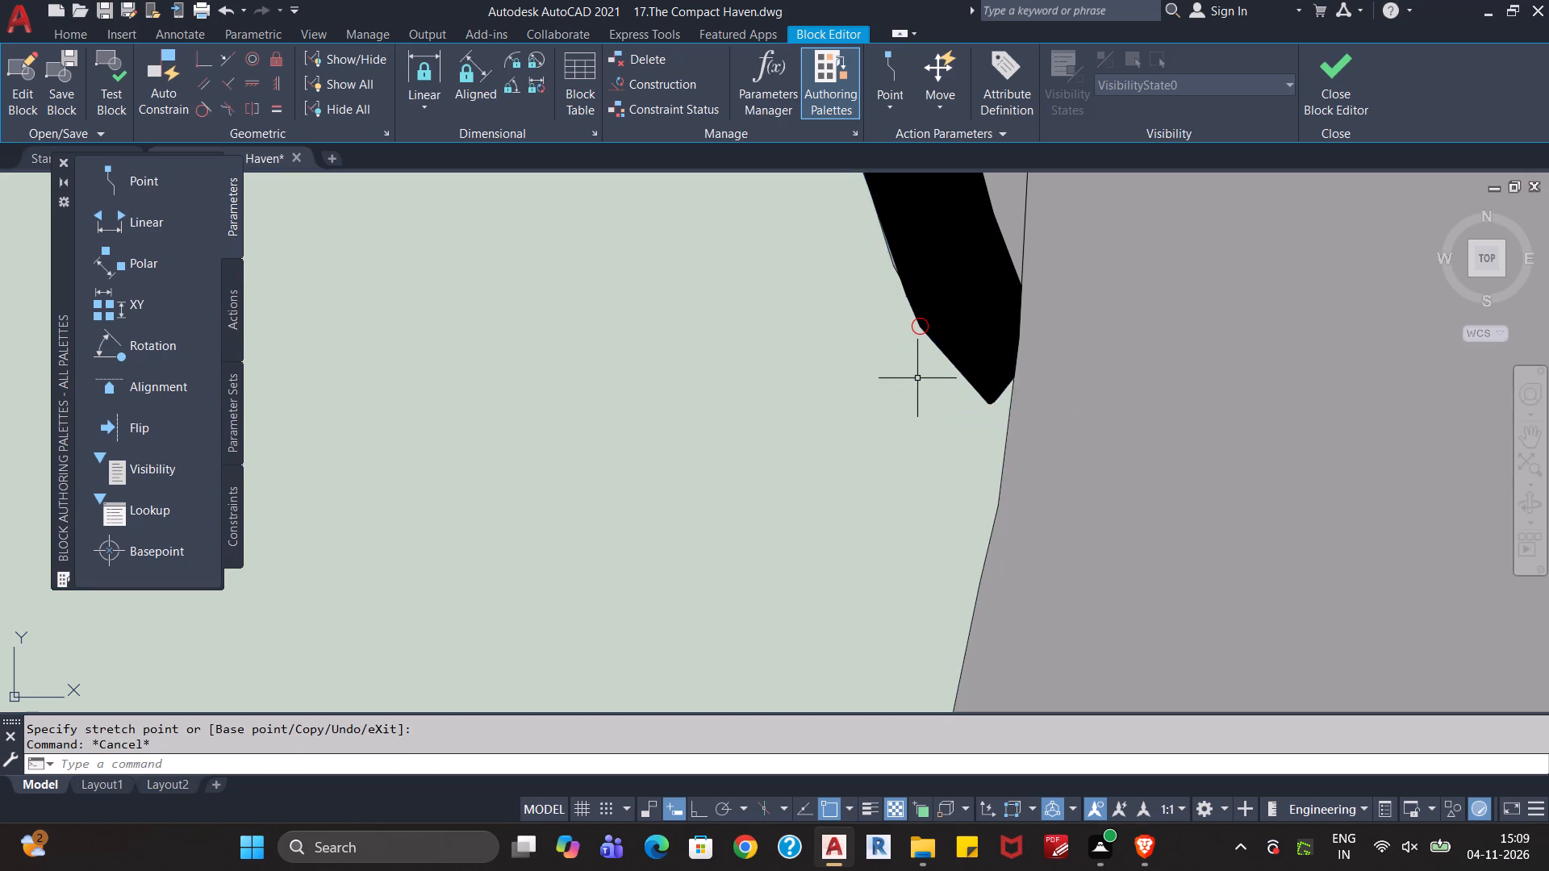
Stretch the lower end of the short connector's outline past the backrest's upper edge, at the second boundary gap.
{"action": "scroll", "coordinate": [917, 378], "scroll_direction": "down", "scroll_amount": 6}
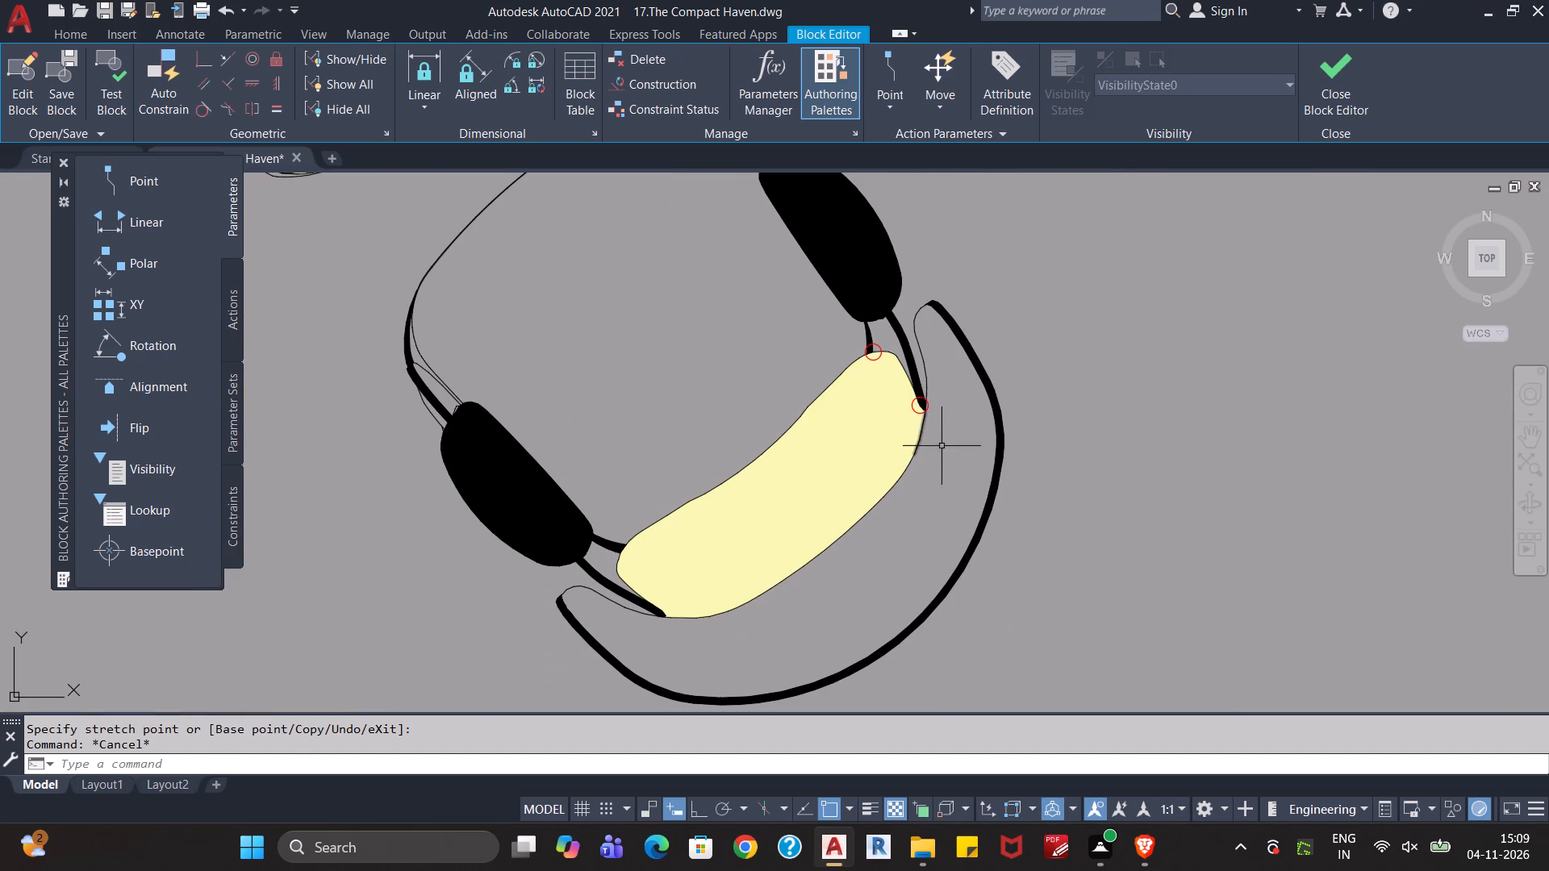
{"action": "scroll", "coordinate": [879, 364], "scroll_direction": "up", "scroll_amount": 4}
{"action": "middle_click_drag", "start_coordinate": [878, 375], "coordinate": [869, 523]}
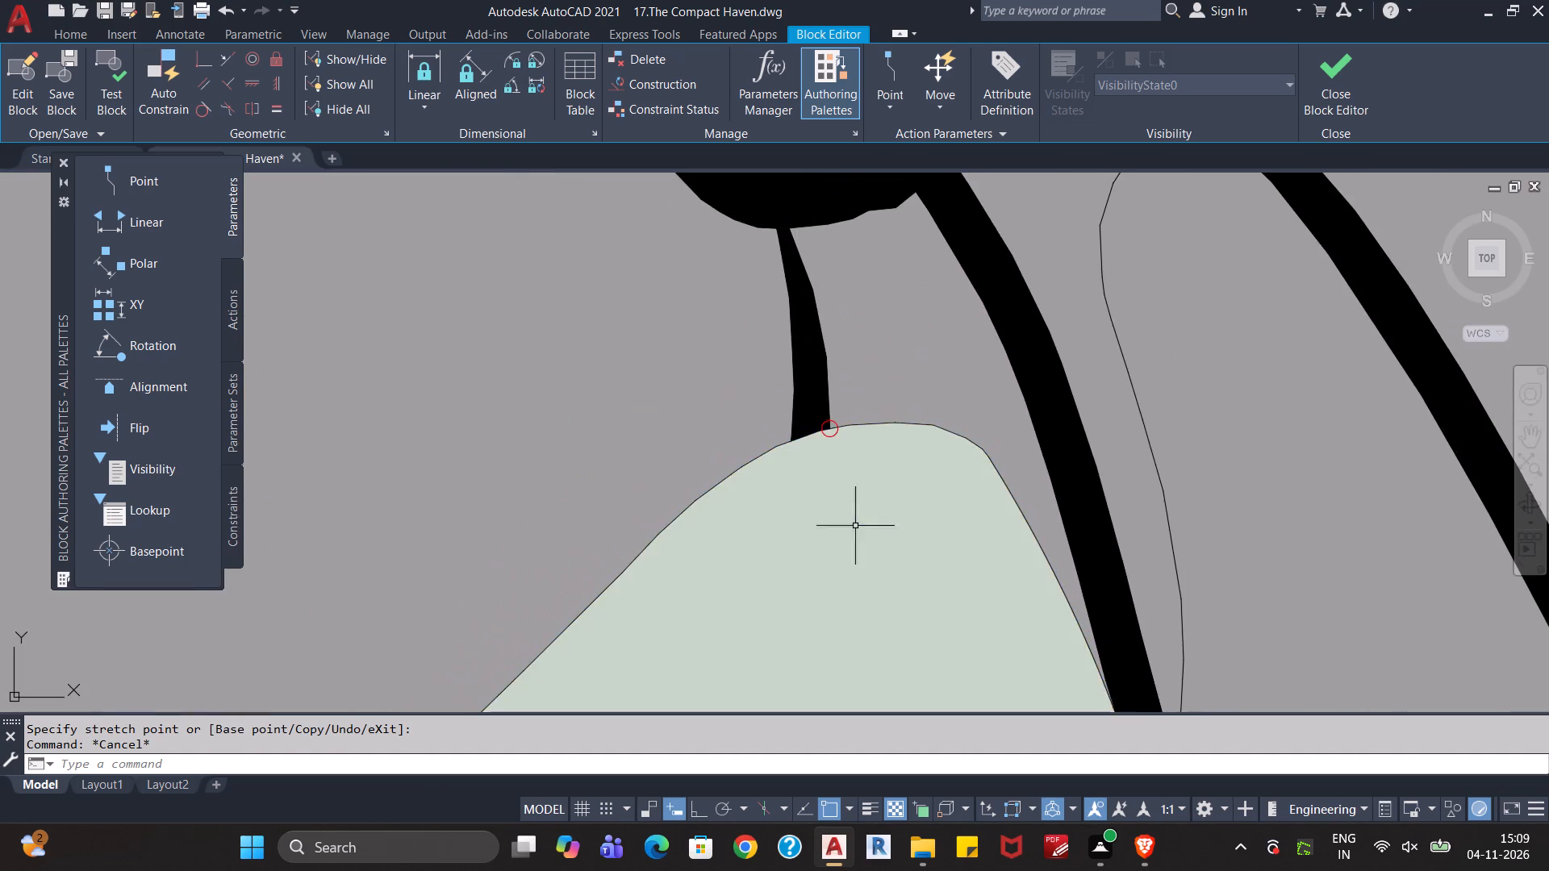
{"action": "scroll", "coordinate": [842, 478], "scroll_direction": "up", "scroll_amount": 3}
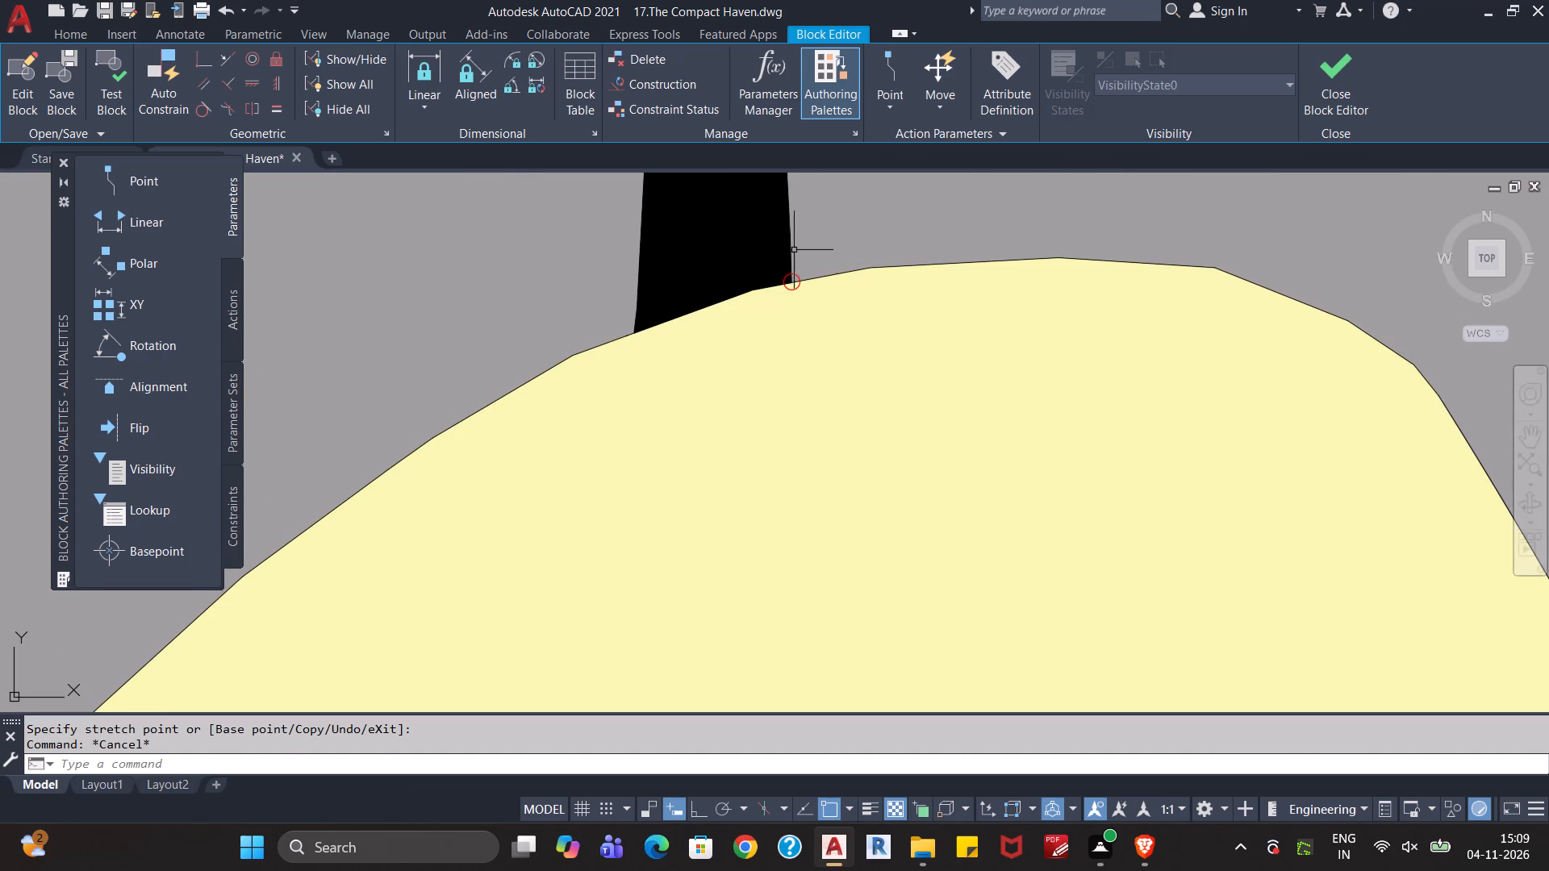
{"action": "left_click", "coordinate": [789, 254]}
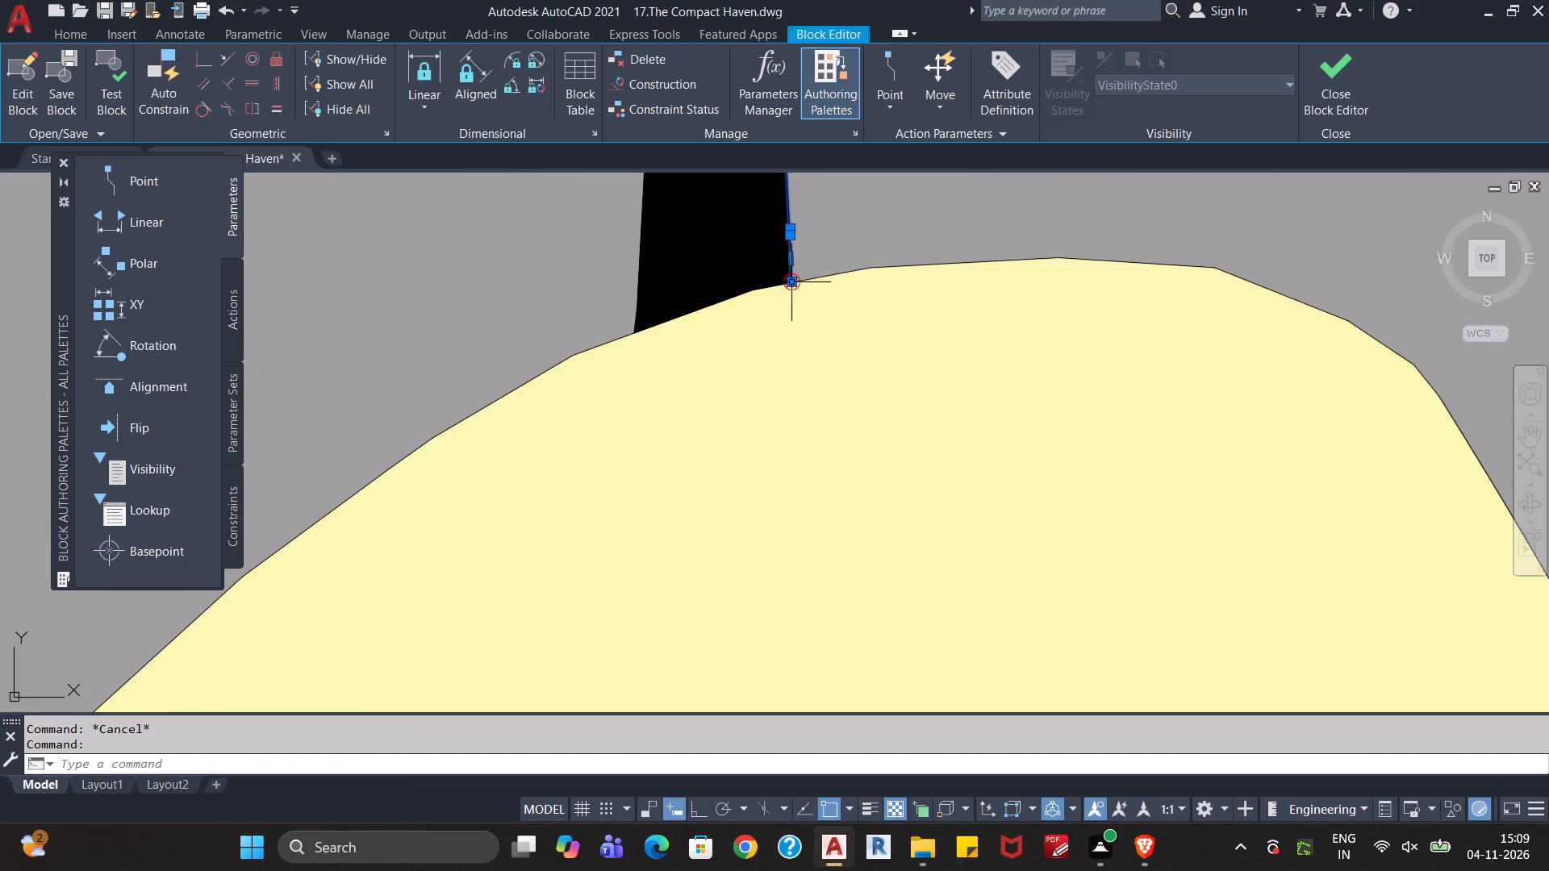
{"action": "left_click", "coordinate": [791, 231]}
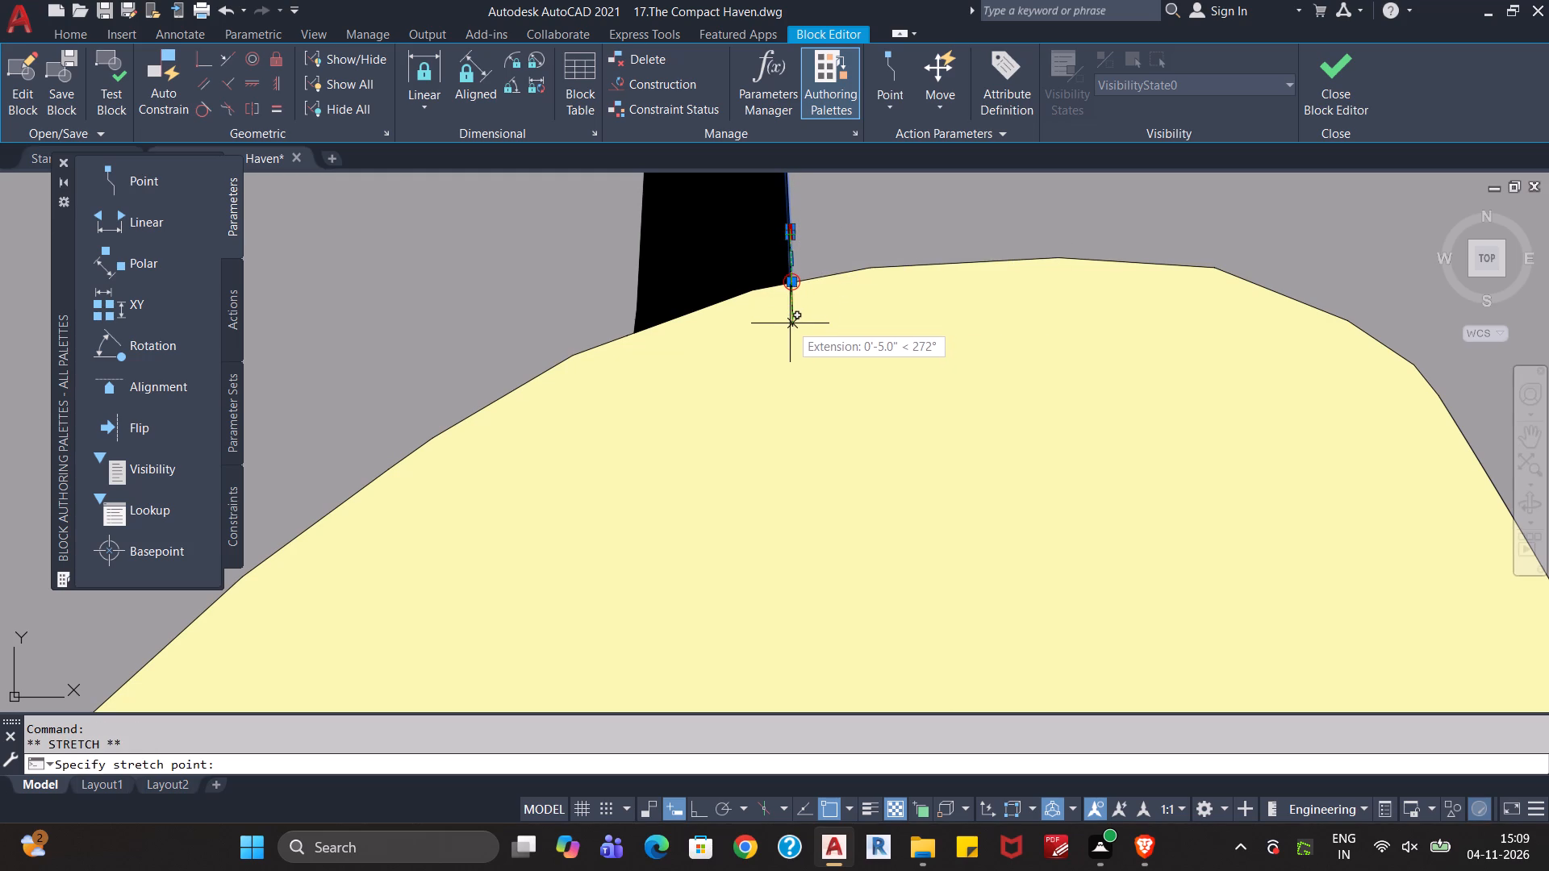
{"action": "left_click", "coordinate": [790, 323]}
{"action": "key", "text": "Escape"}
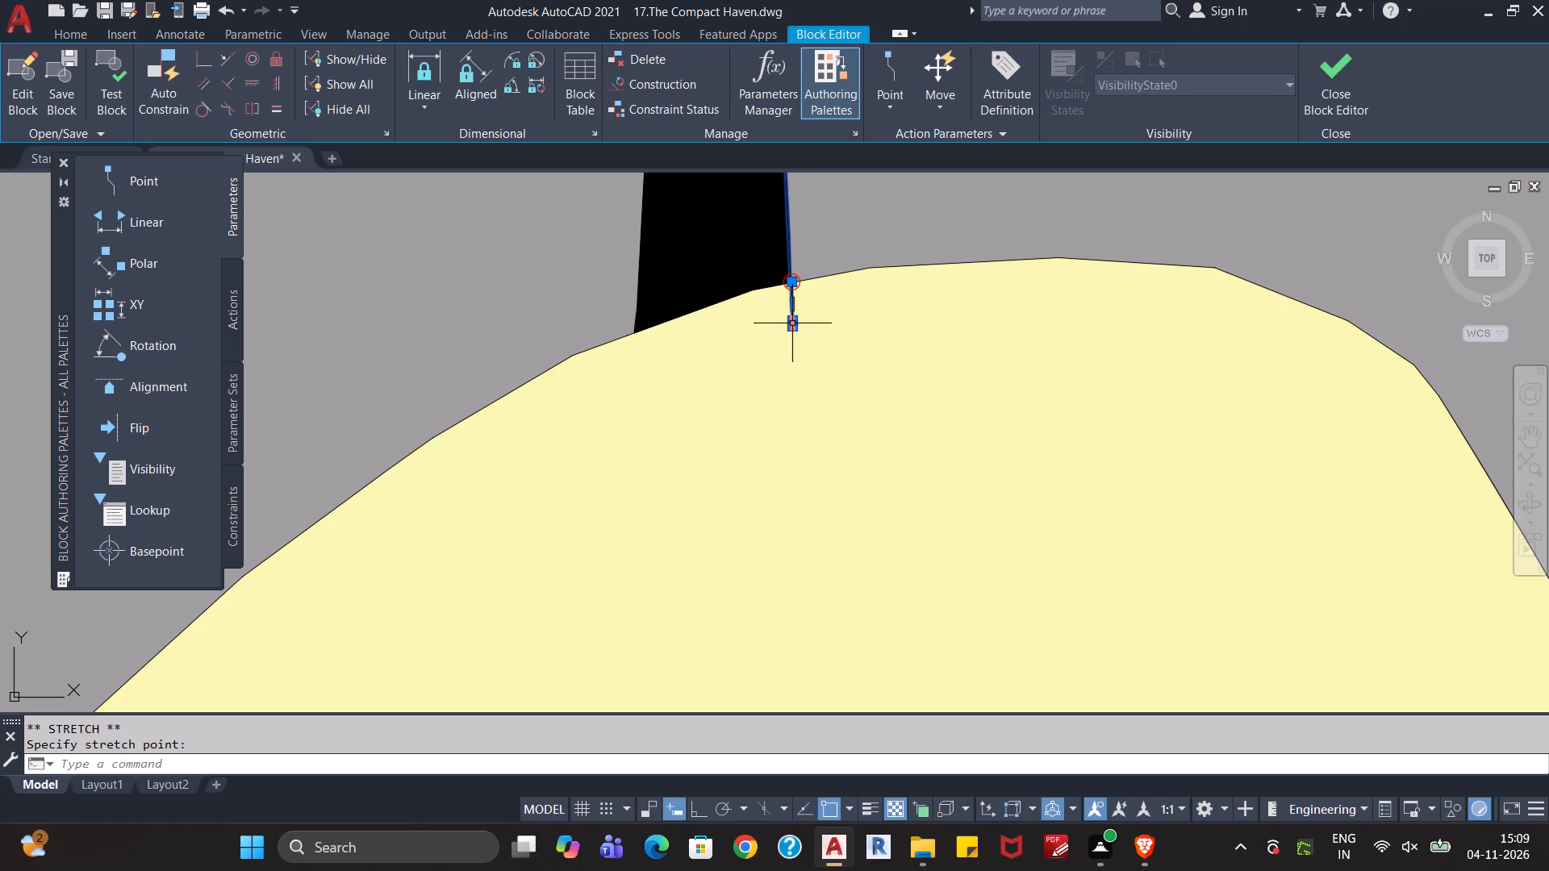
Trim the connector line's overshoot inside the backrest and remove its leftover piece.
{"action": "scroll", "coordinate": [816, 316], "scroll_direction": "up", "scroll_amount": 2}
{"action": "type", "text": "tr"}
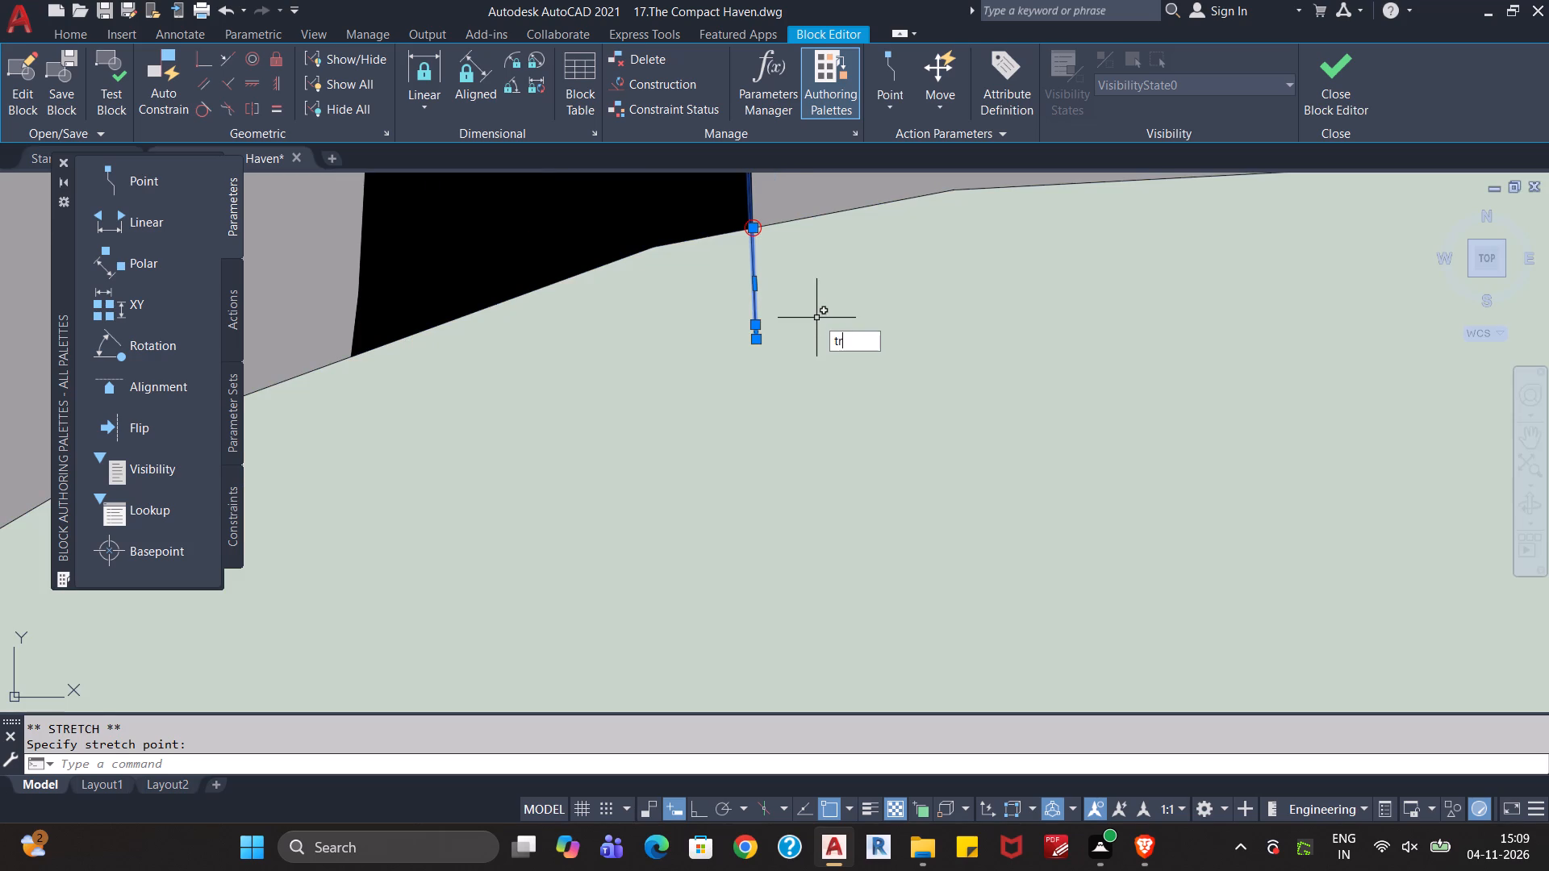
{"action": "key", "text": "Return"}
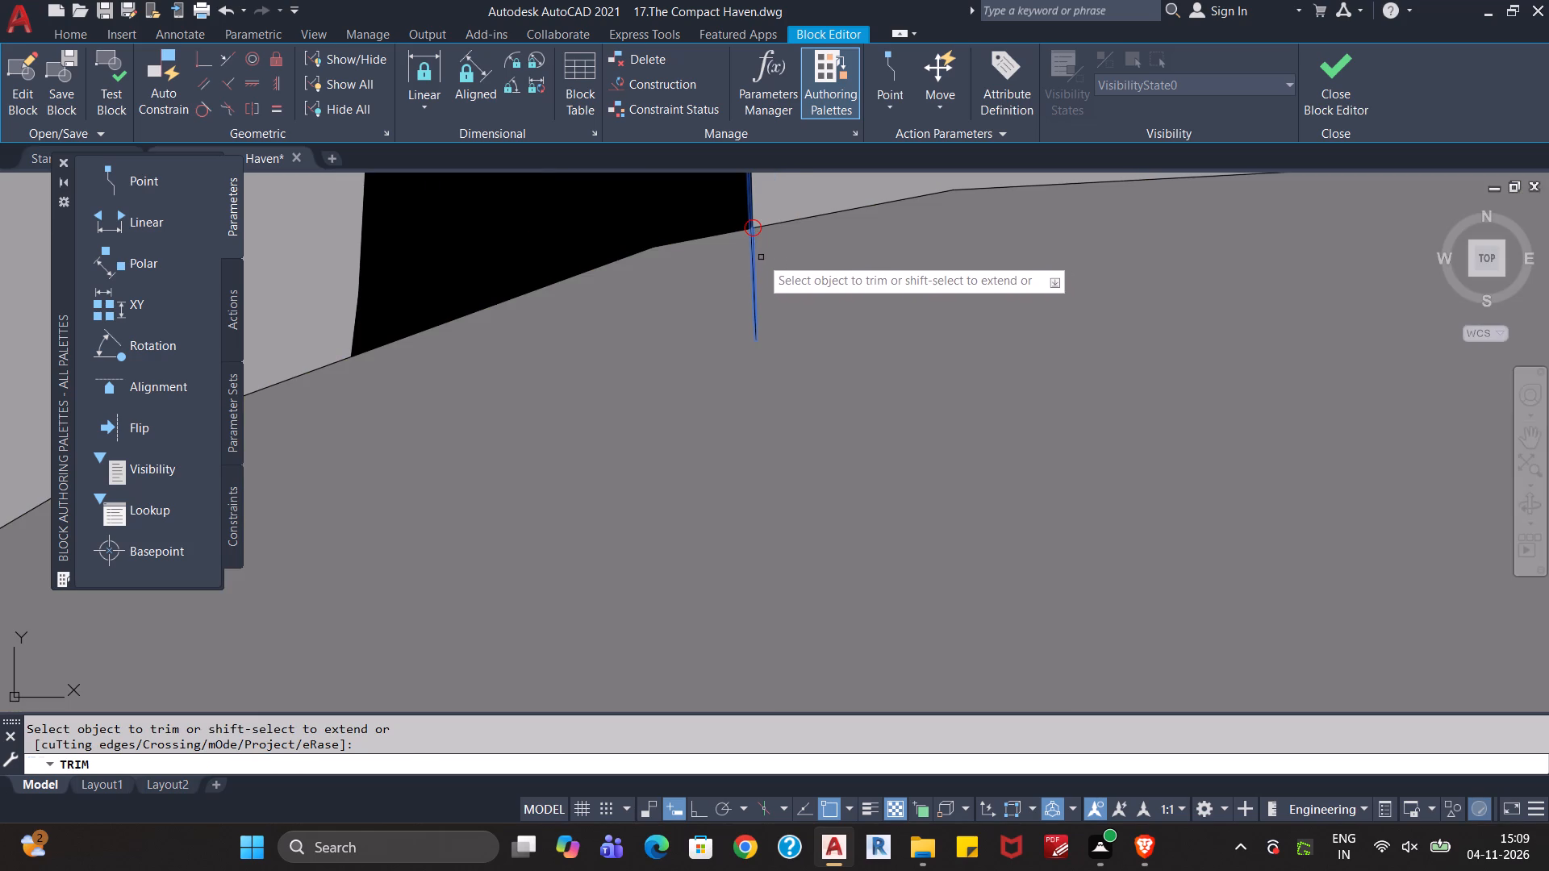
{"action": "left_click", "coordinate": [753, 248]}
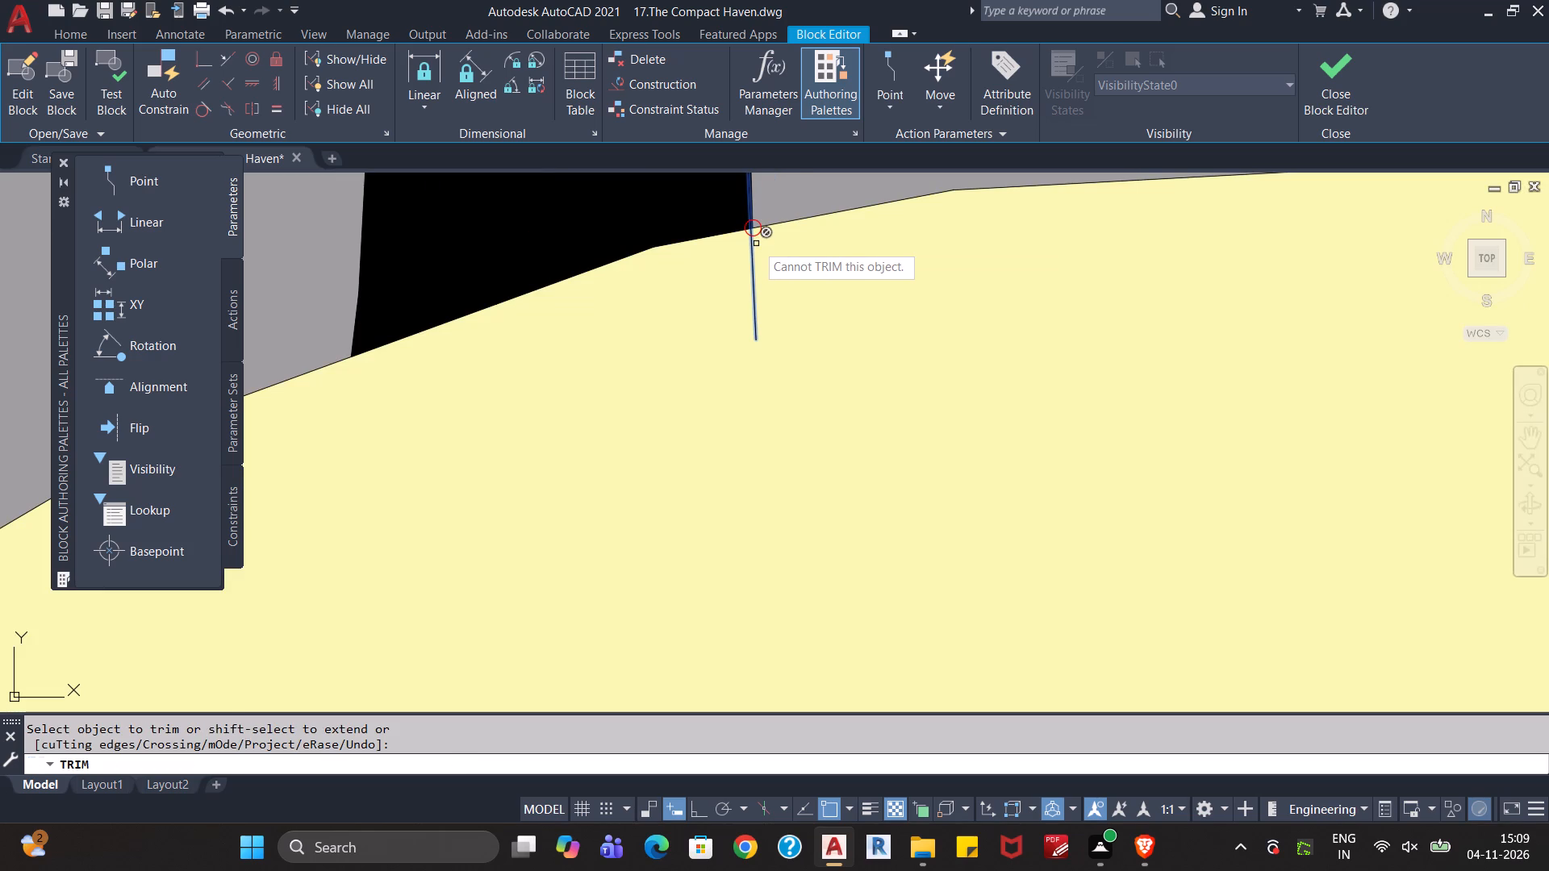
{"action": "left_click", "coordinate": [754, 244]}
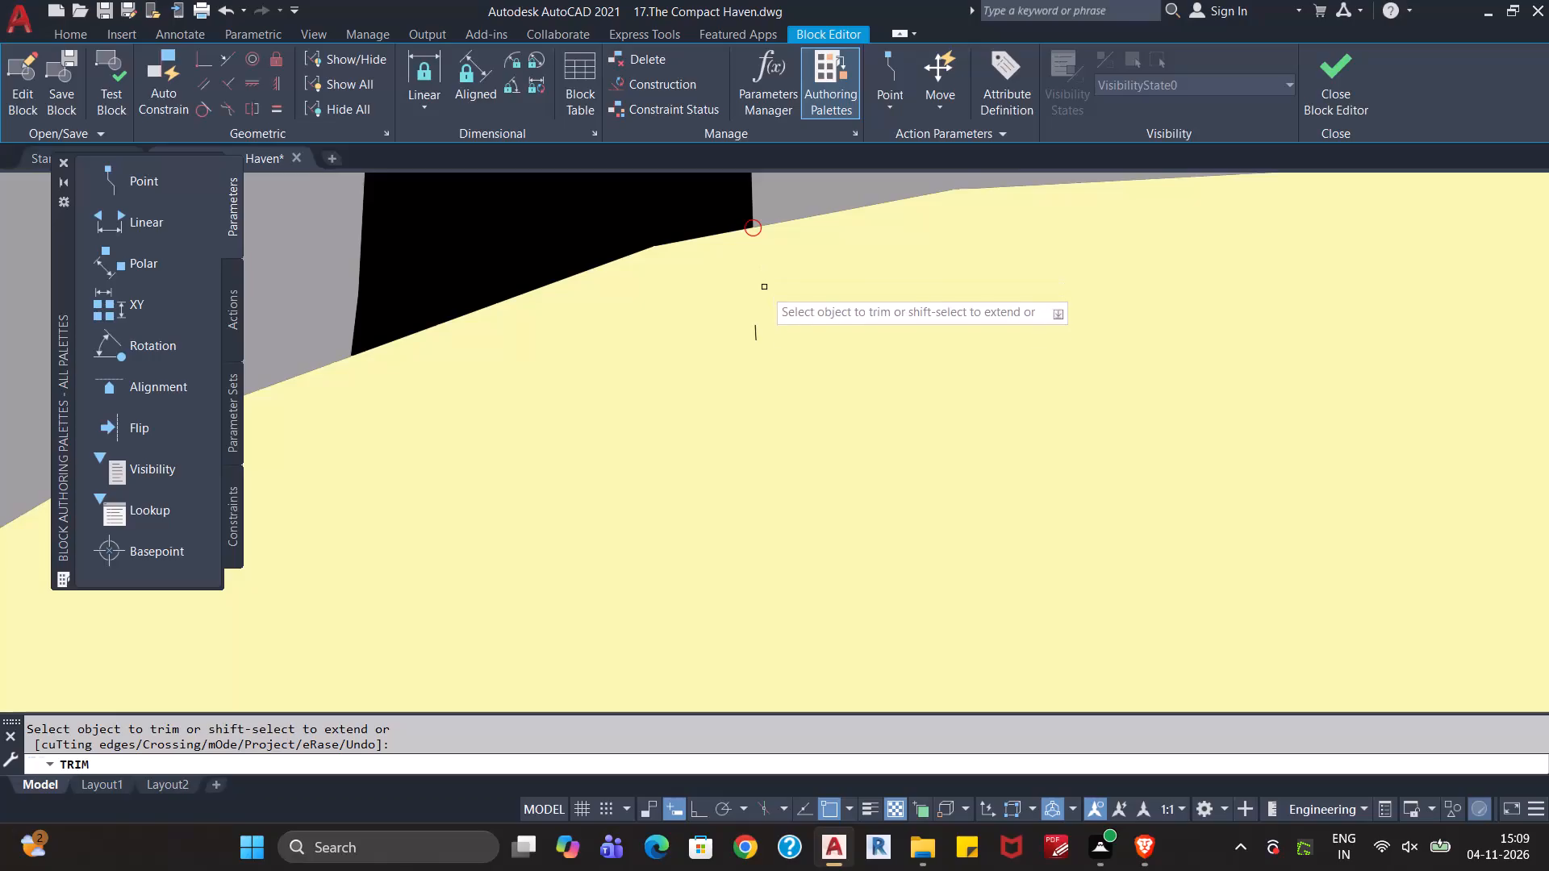
{"action": "left_click", "coordinate": [757, 335]}
{"action": "scroll", "coordinate": [778, 329], "scroll_direction": "down", "scroll_amount": 2}
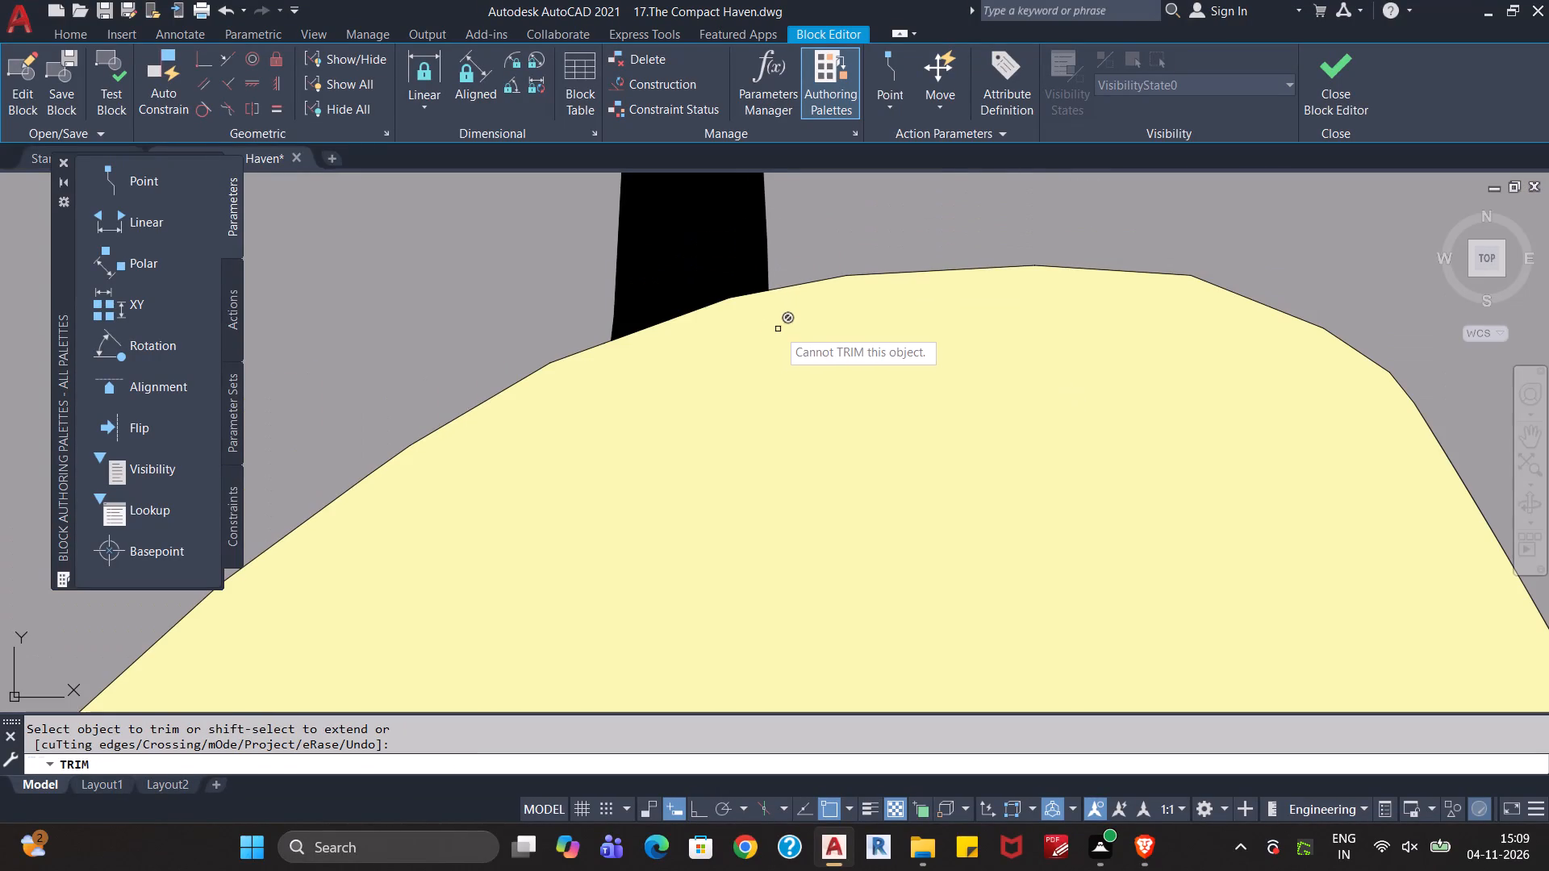
{"action": "key", "text": "Escape"}
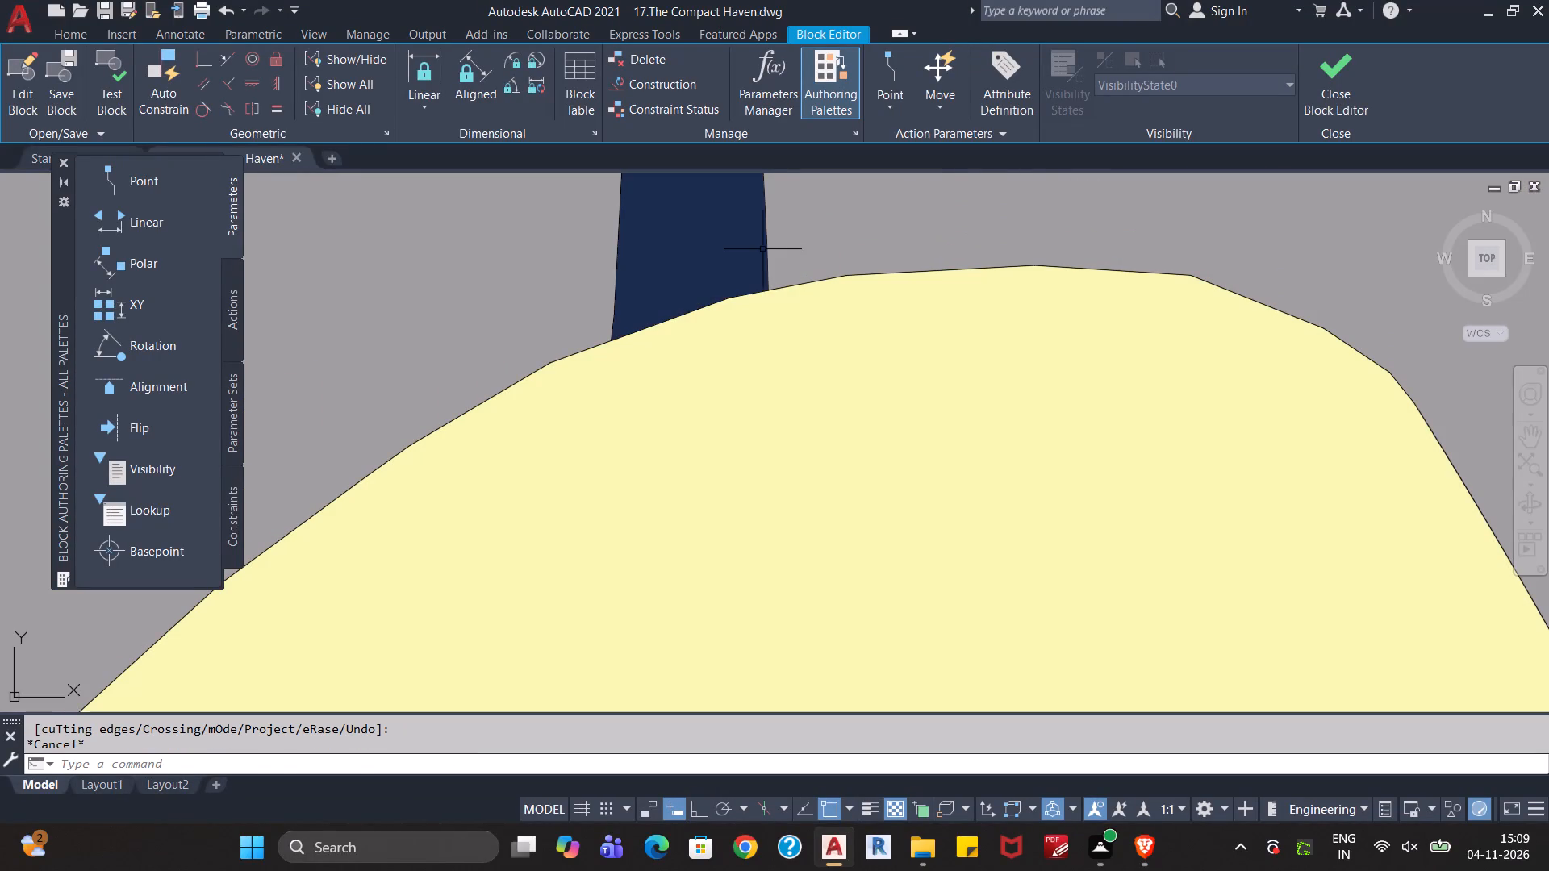
Stretch the edge point of the connector's black solid hatch to its lower corner on the backrest outline.
{"action": "left_click", "coordinate": [770, 246]}
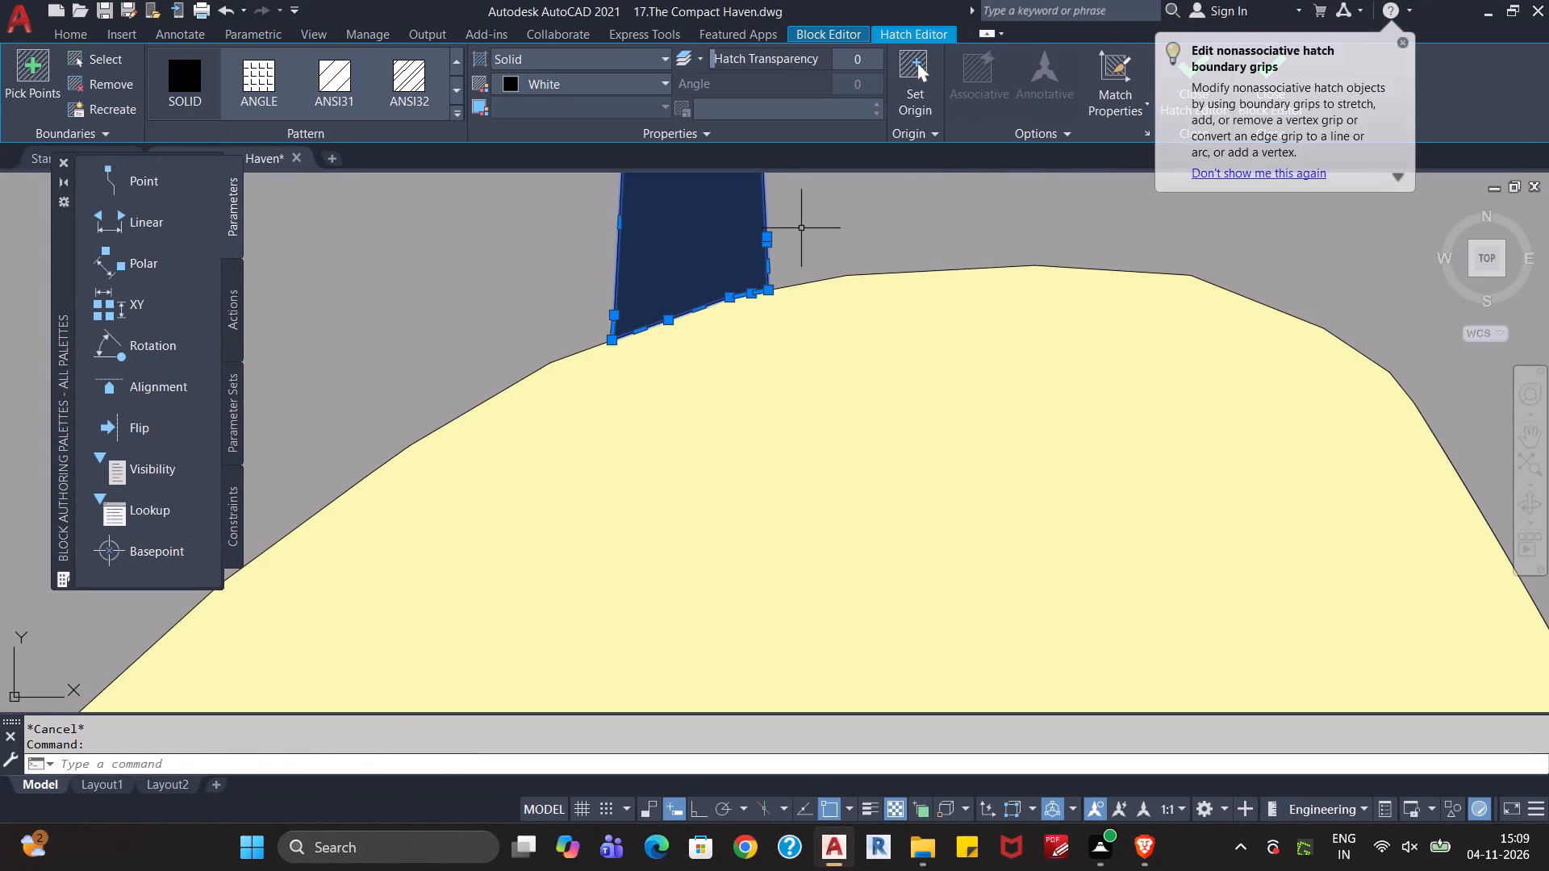
{"action": "middle_click_drag", "start_coordinate": [801, 227], "coordinate": [766, 499]}
{"action": "scroll", "coordinate": [761, 498], "scroll_direction": "down", "scroll_amount": 1}
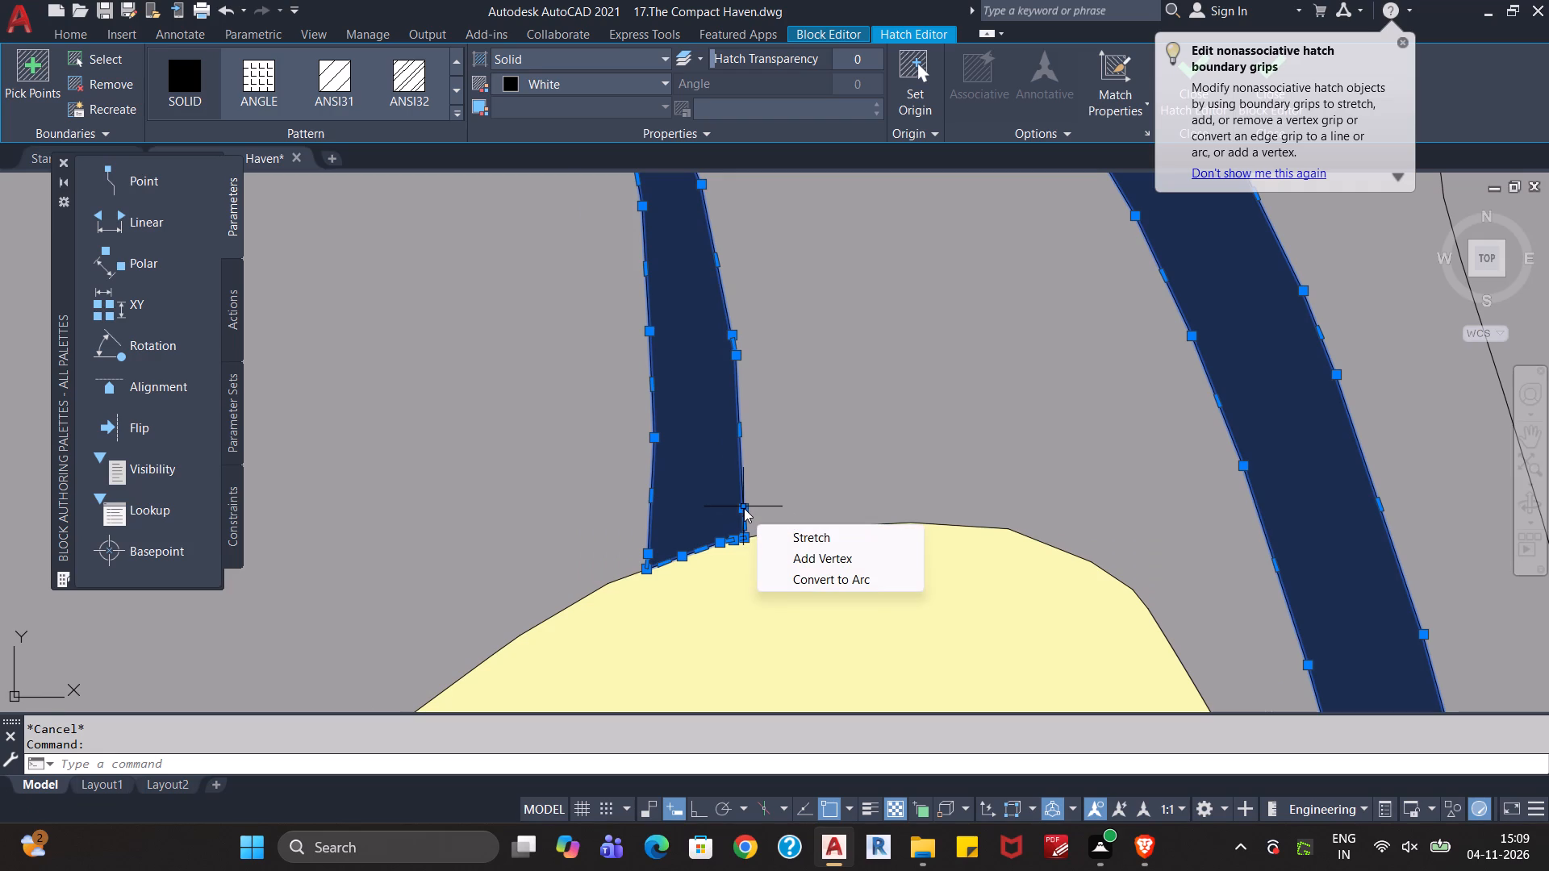
{"action": "left_click", "coordinate": [744, 510]}
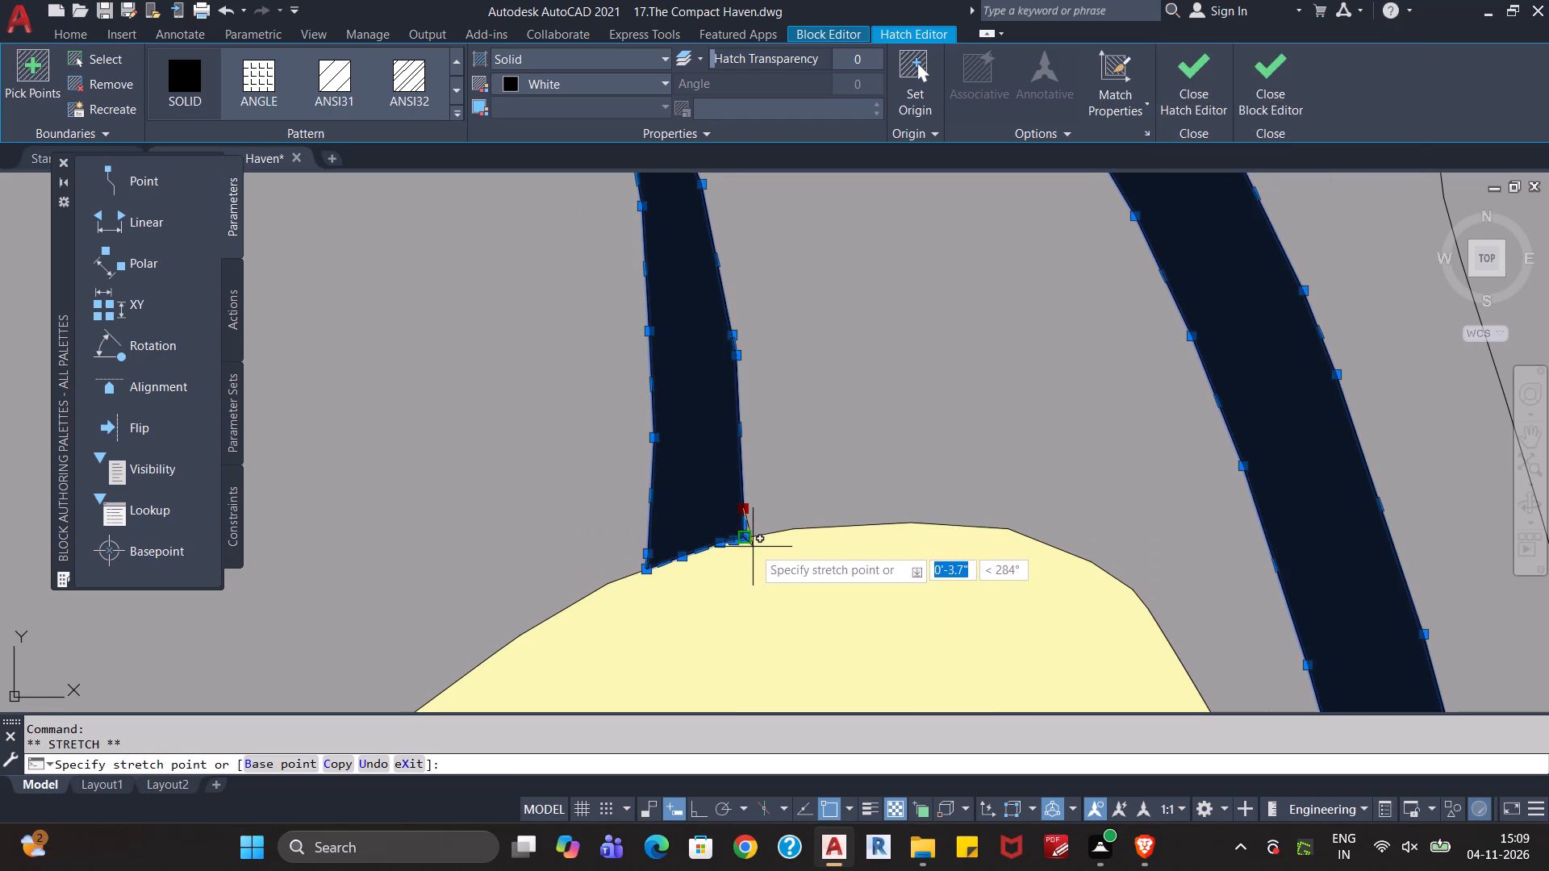
{"action": "left_click", "coordinate": [749, 544]}
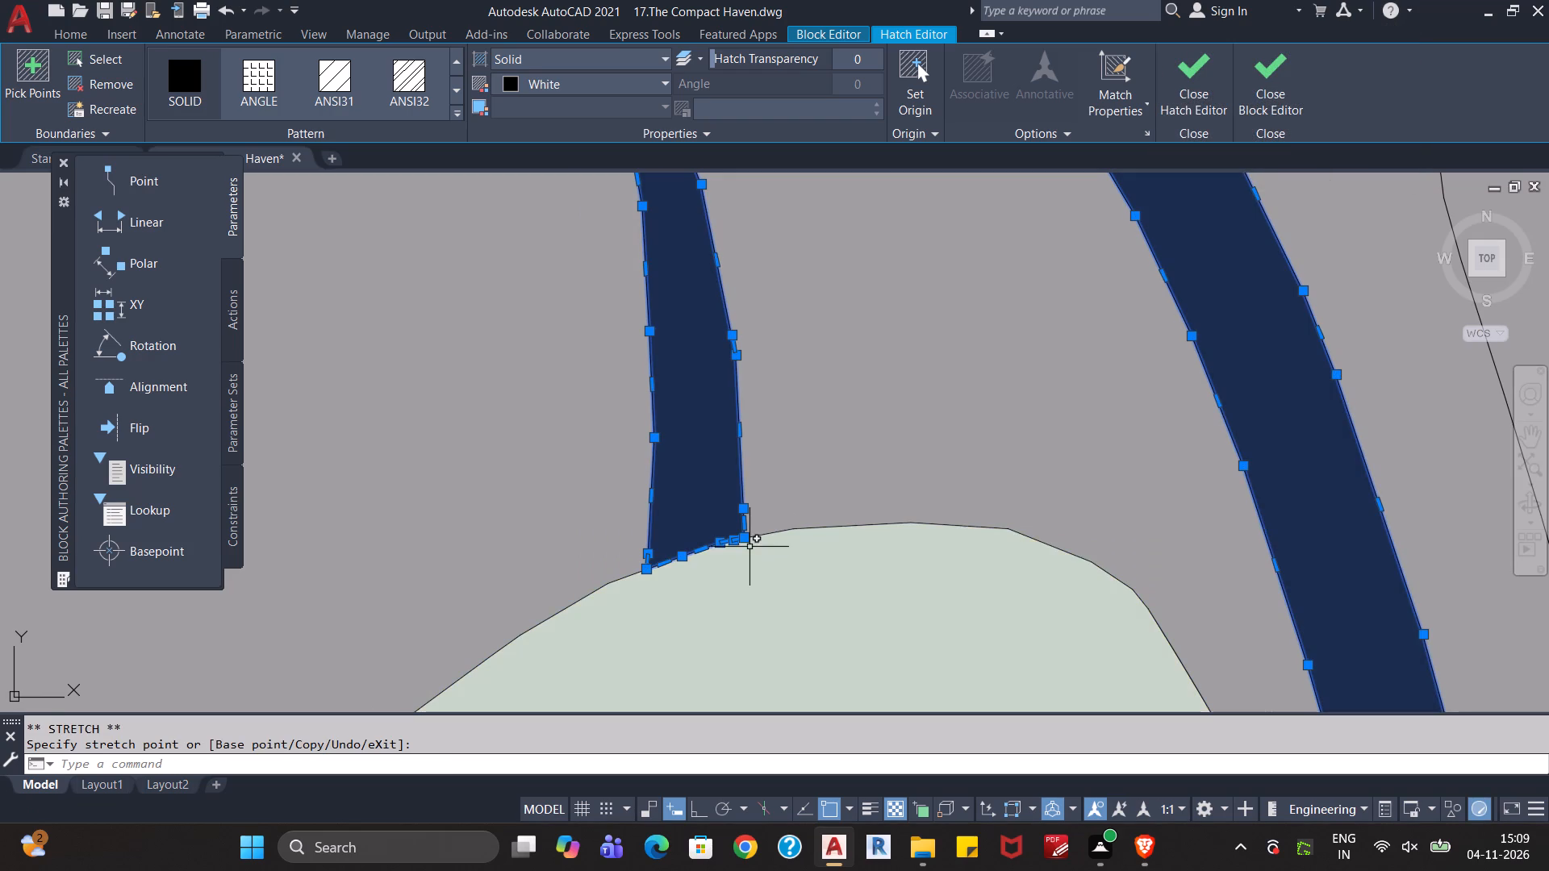
{"action": "scroll", "coordinate": [749, 547], "scroll_direction": "up", "scroll_amount": 3}
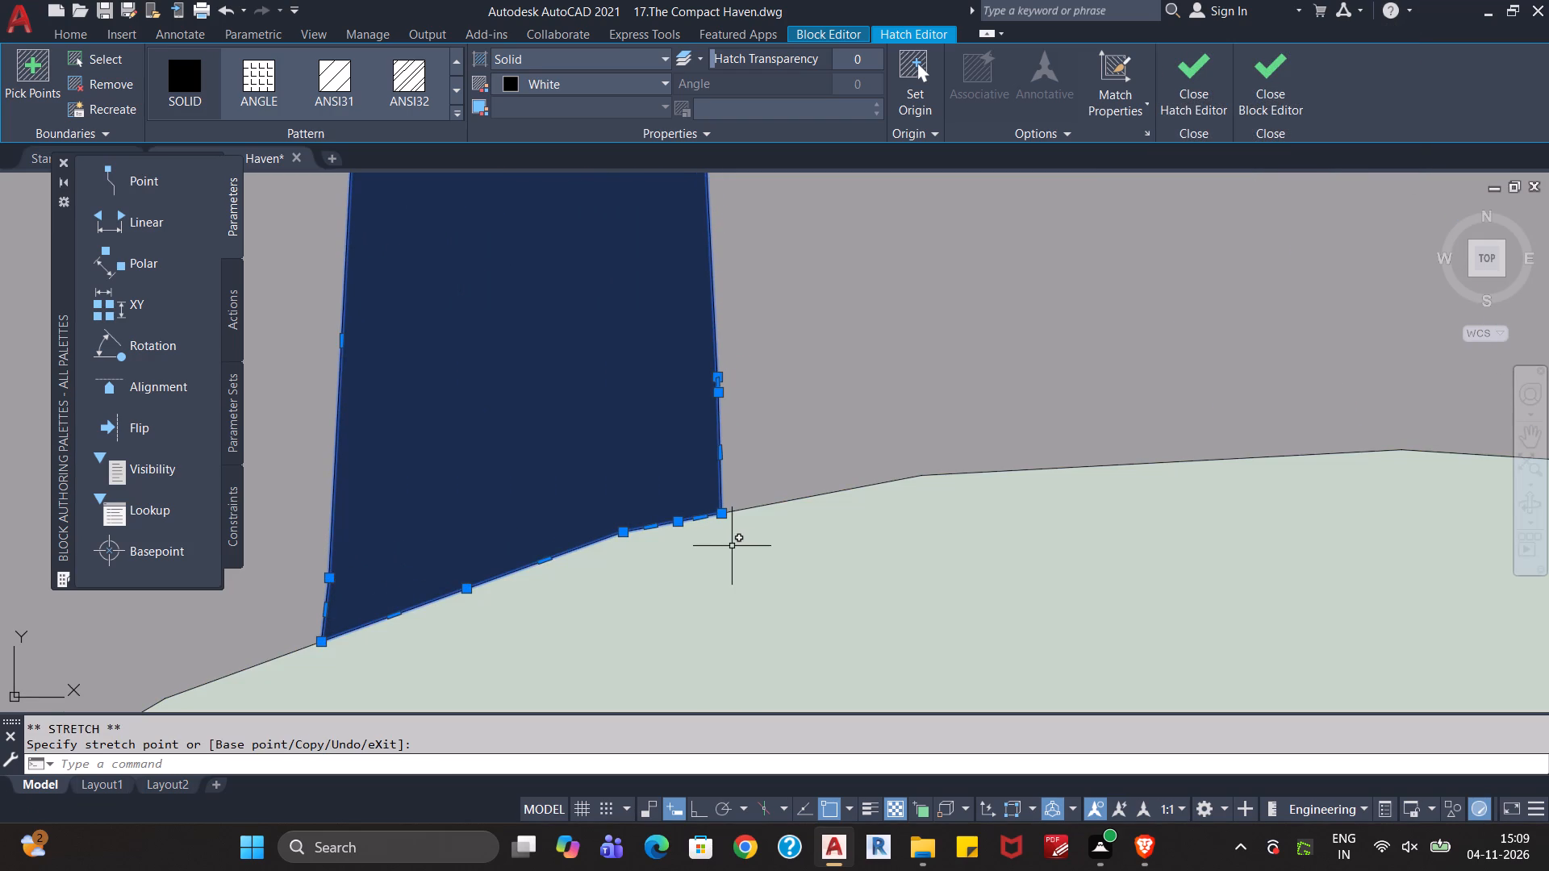
{"action": "key", "text": "Escape"}
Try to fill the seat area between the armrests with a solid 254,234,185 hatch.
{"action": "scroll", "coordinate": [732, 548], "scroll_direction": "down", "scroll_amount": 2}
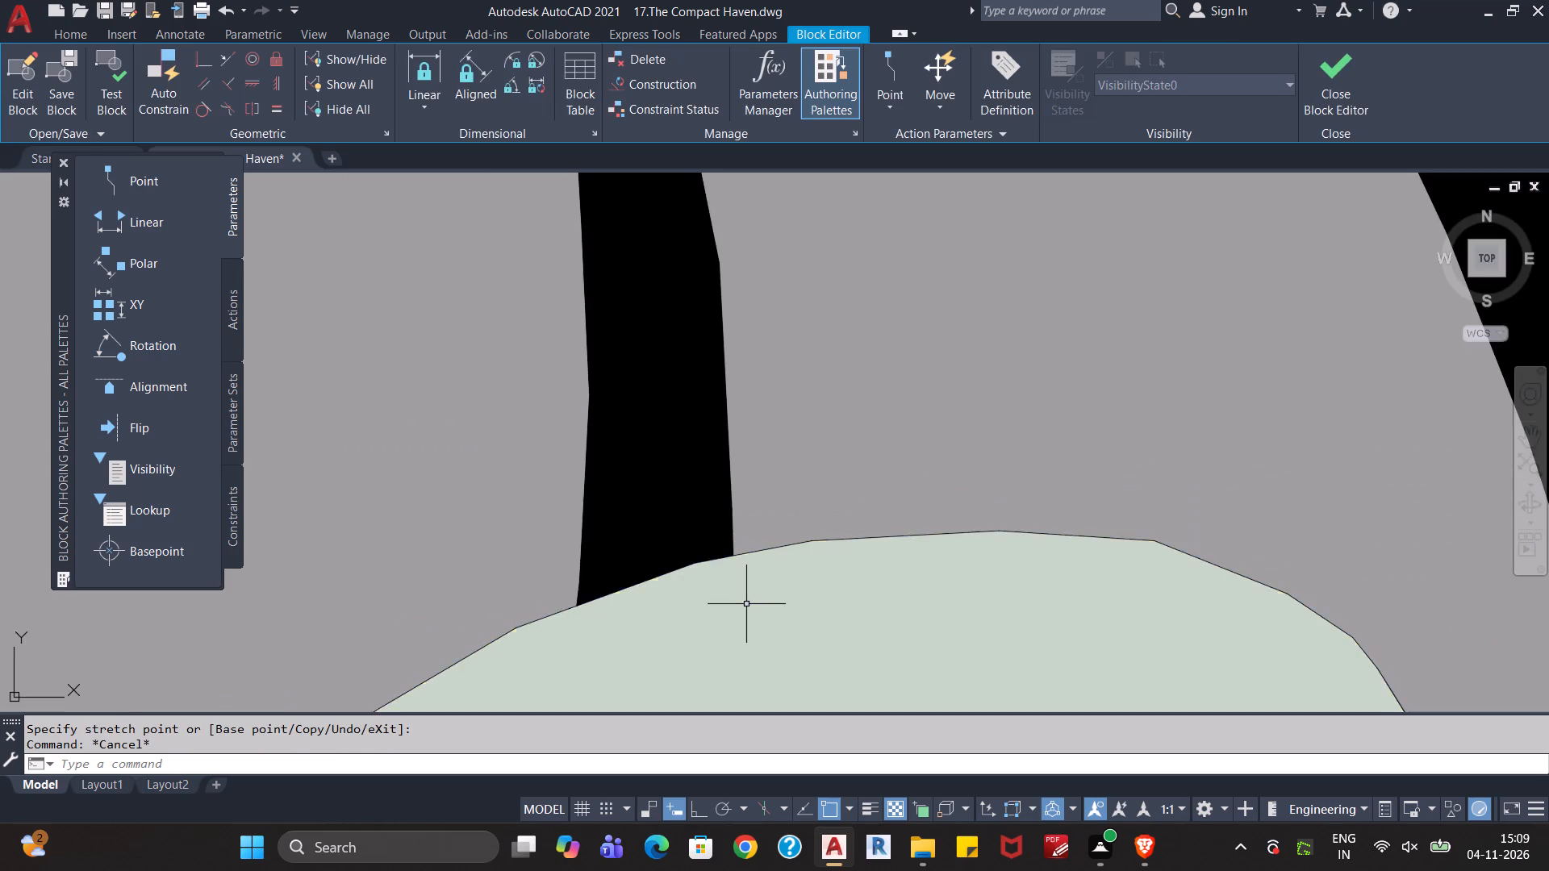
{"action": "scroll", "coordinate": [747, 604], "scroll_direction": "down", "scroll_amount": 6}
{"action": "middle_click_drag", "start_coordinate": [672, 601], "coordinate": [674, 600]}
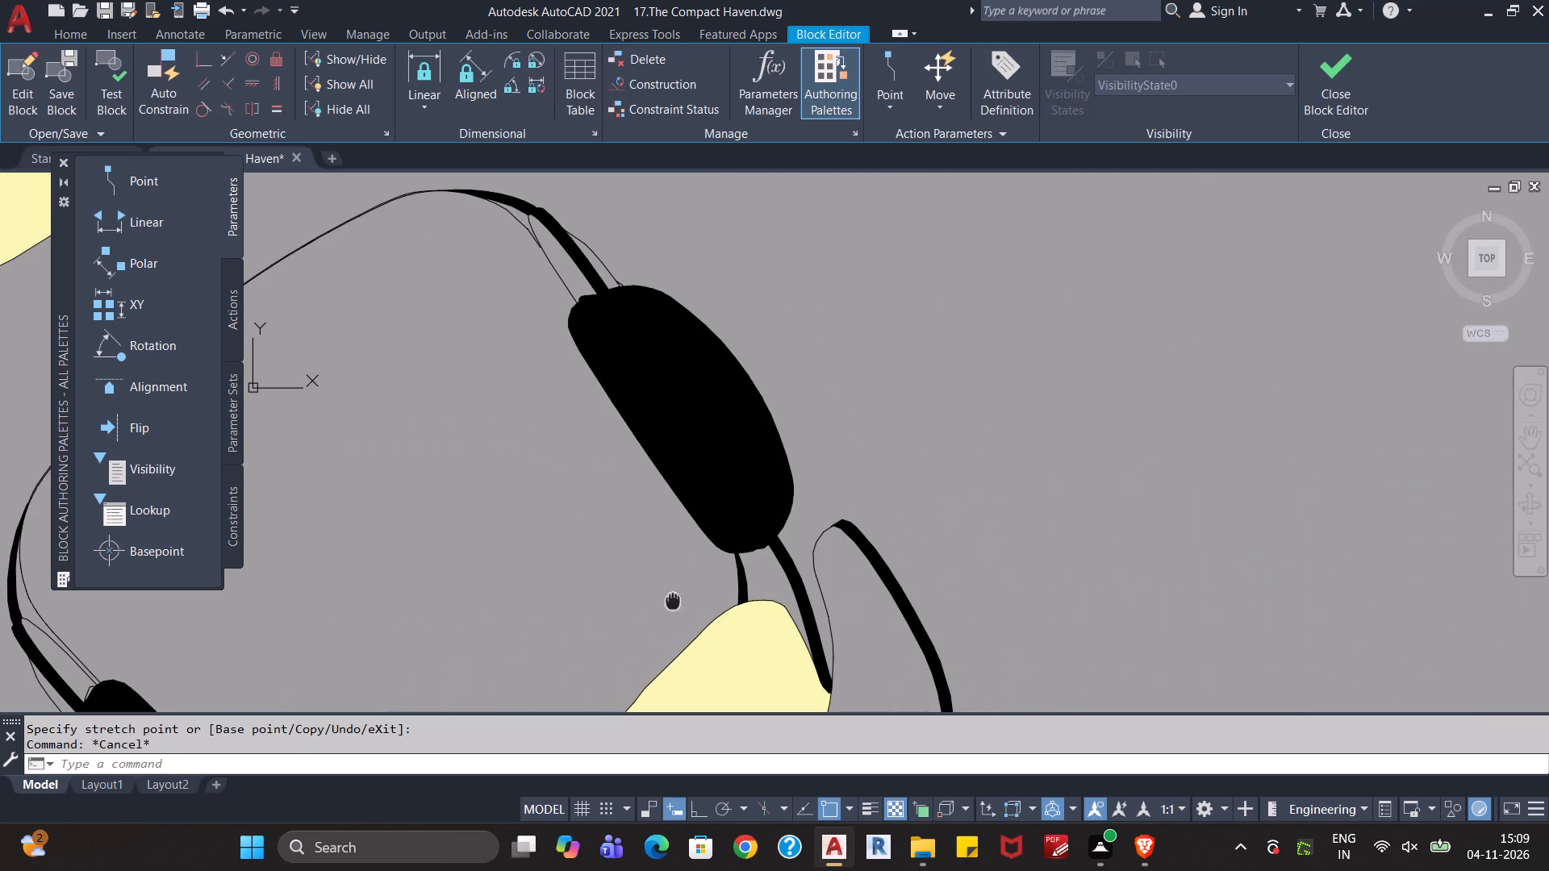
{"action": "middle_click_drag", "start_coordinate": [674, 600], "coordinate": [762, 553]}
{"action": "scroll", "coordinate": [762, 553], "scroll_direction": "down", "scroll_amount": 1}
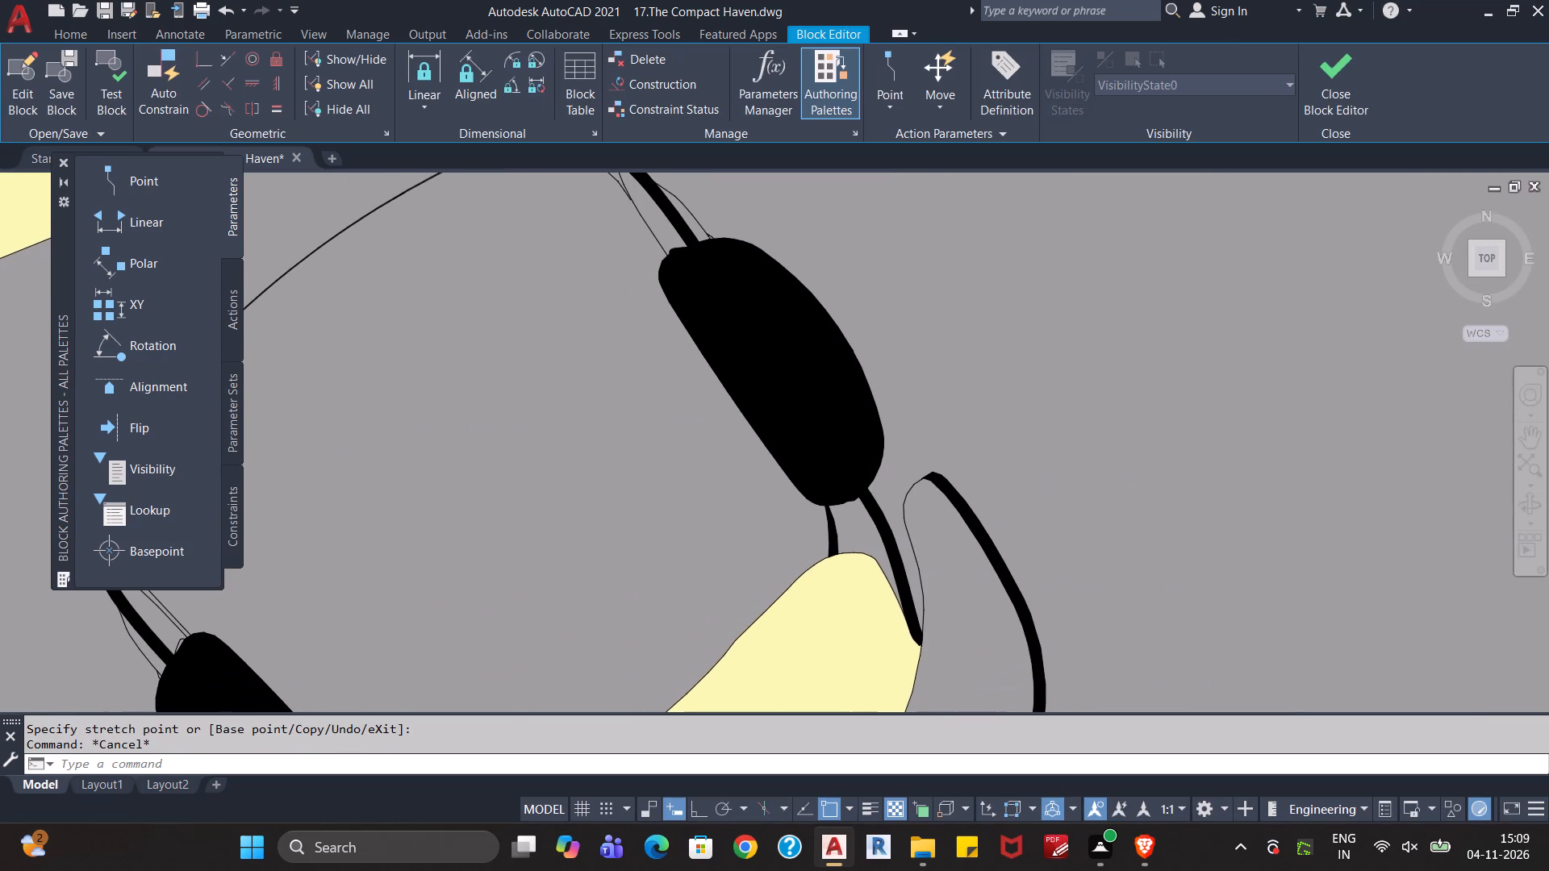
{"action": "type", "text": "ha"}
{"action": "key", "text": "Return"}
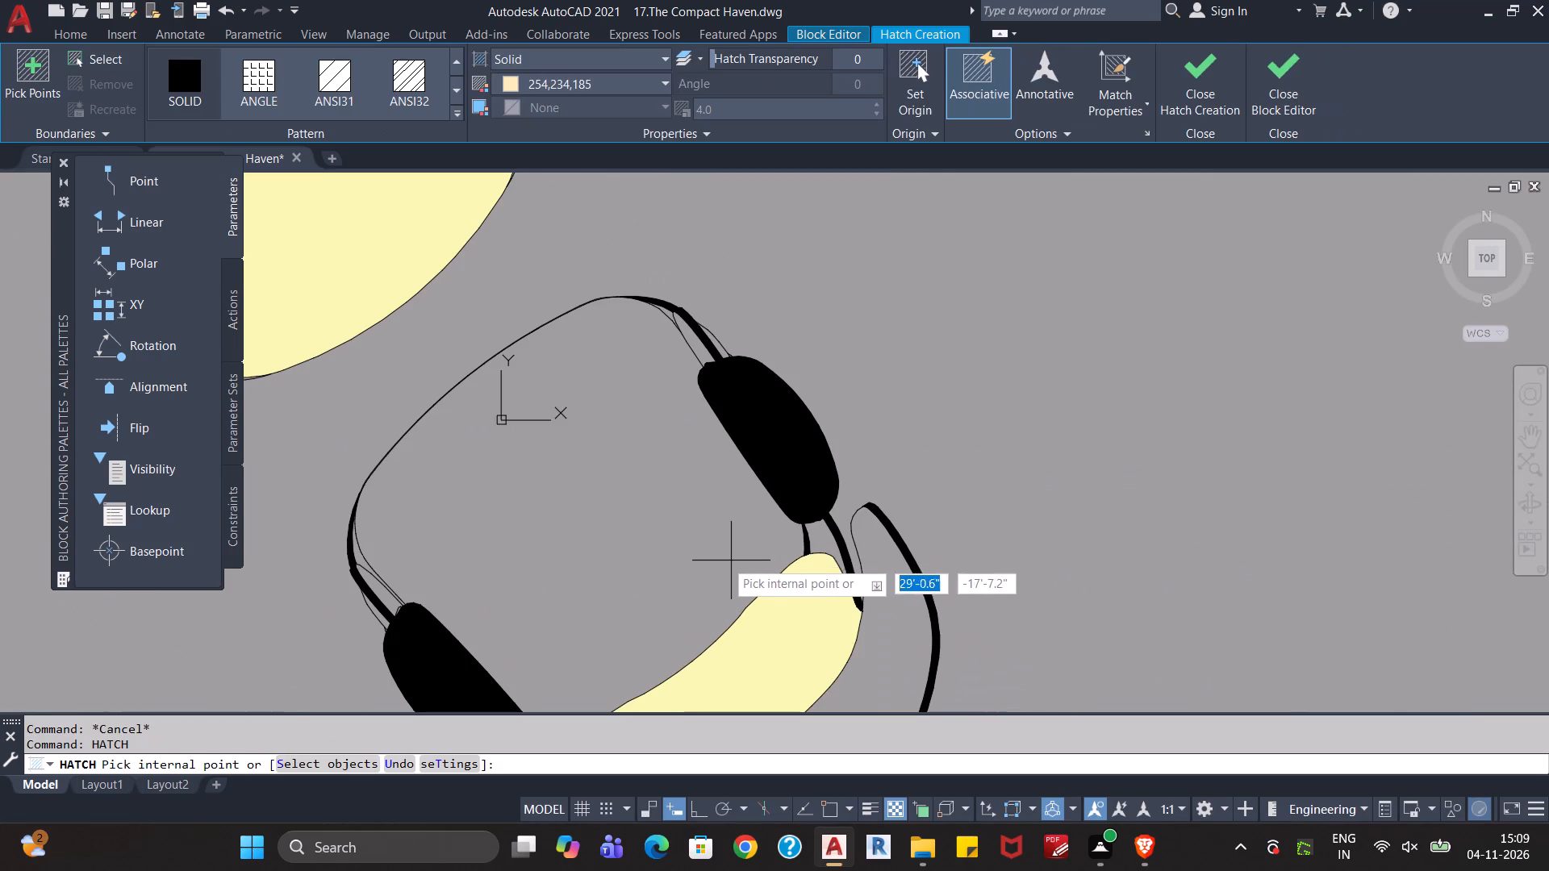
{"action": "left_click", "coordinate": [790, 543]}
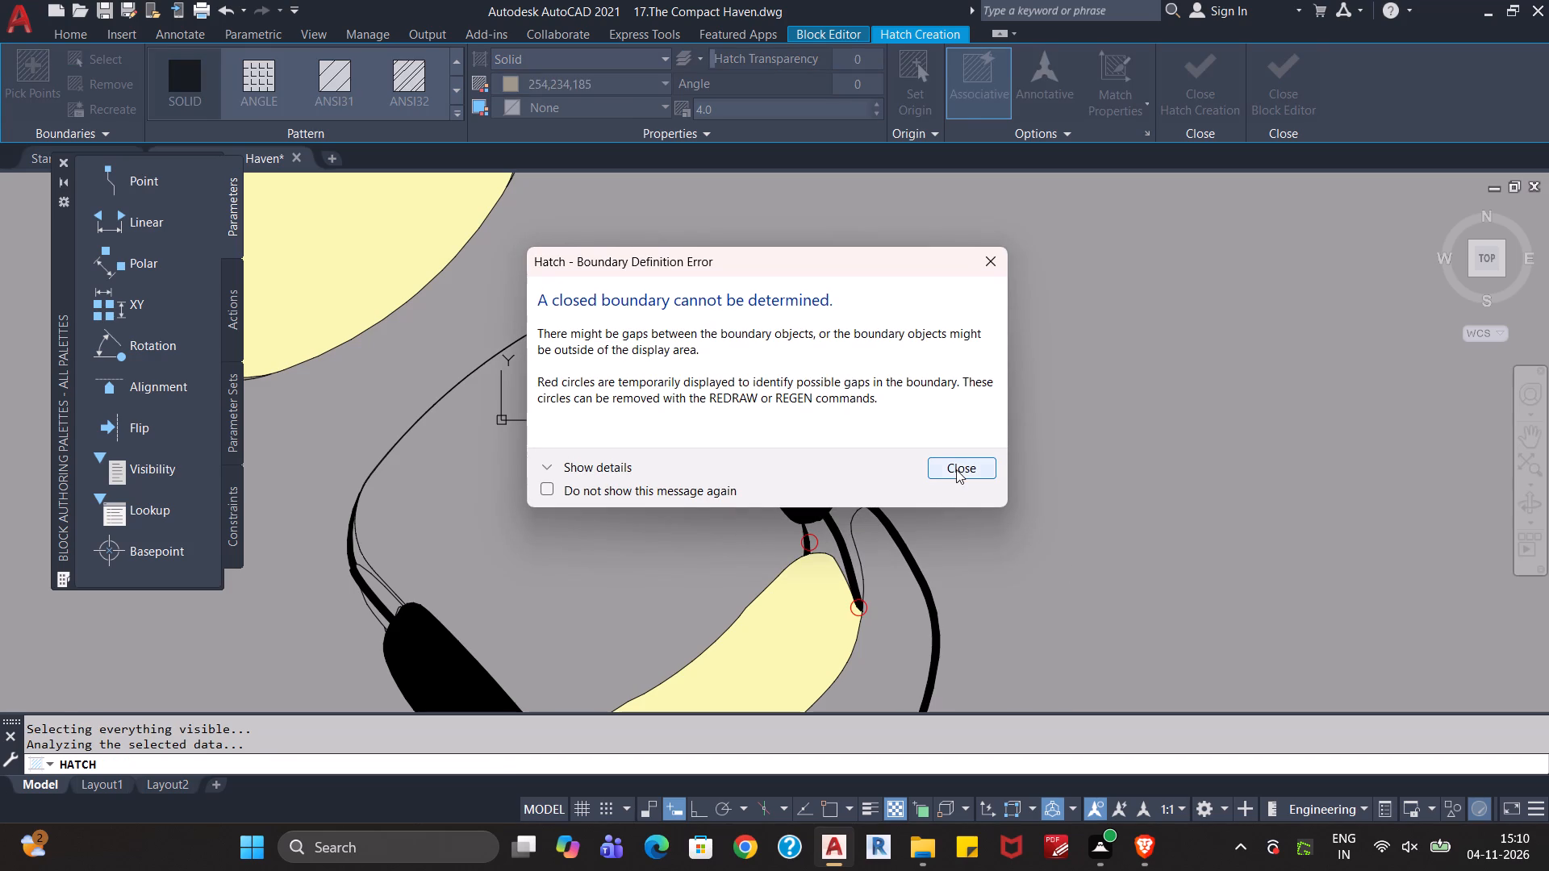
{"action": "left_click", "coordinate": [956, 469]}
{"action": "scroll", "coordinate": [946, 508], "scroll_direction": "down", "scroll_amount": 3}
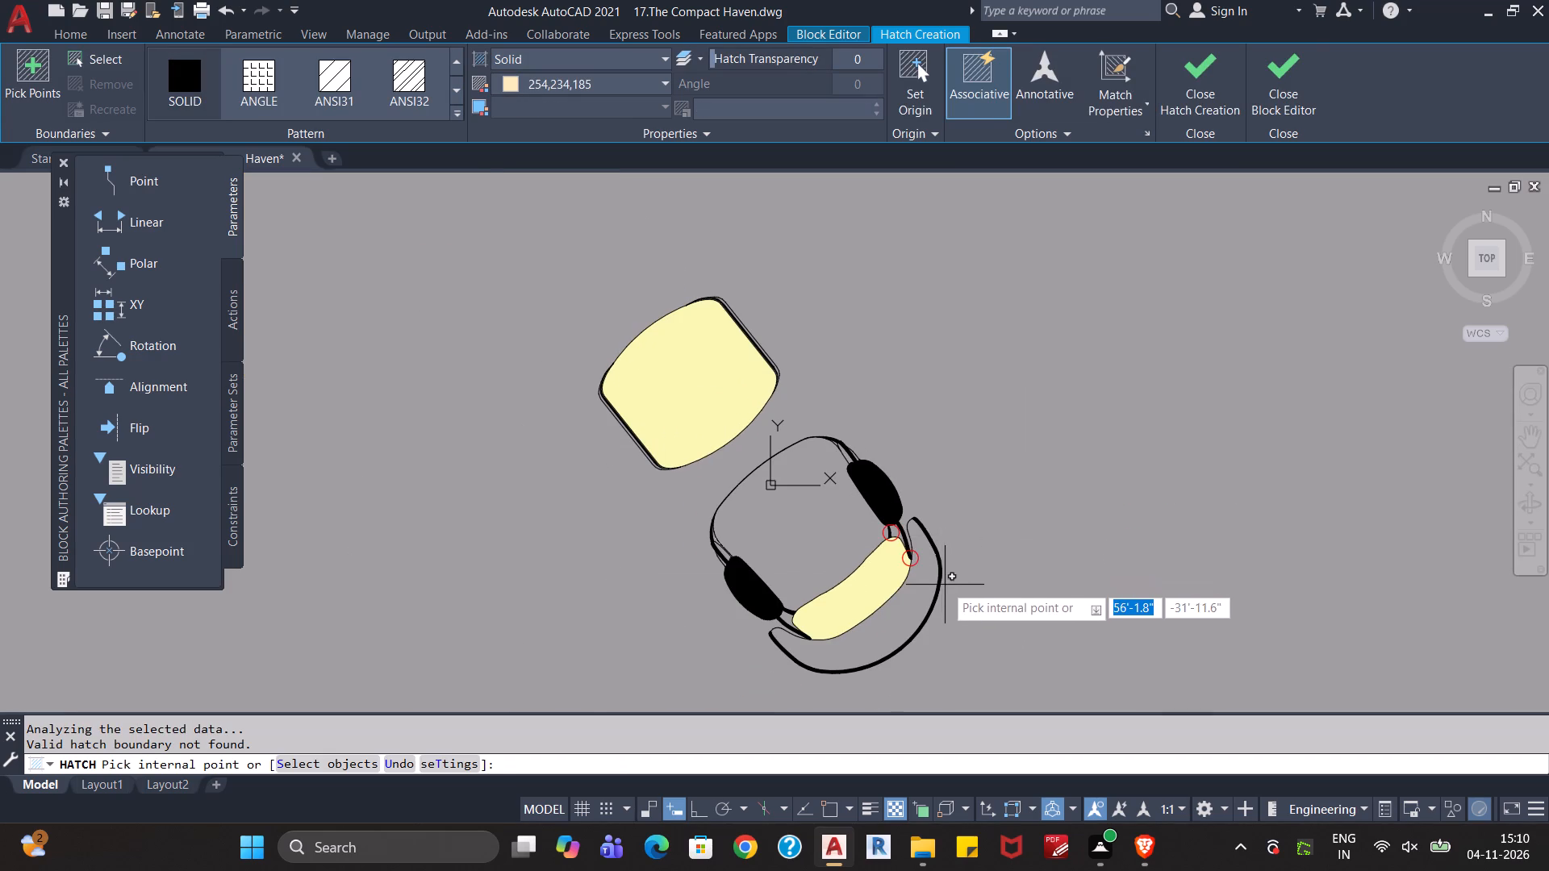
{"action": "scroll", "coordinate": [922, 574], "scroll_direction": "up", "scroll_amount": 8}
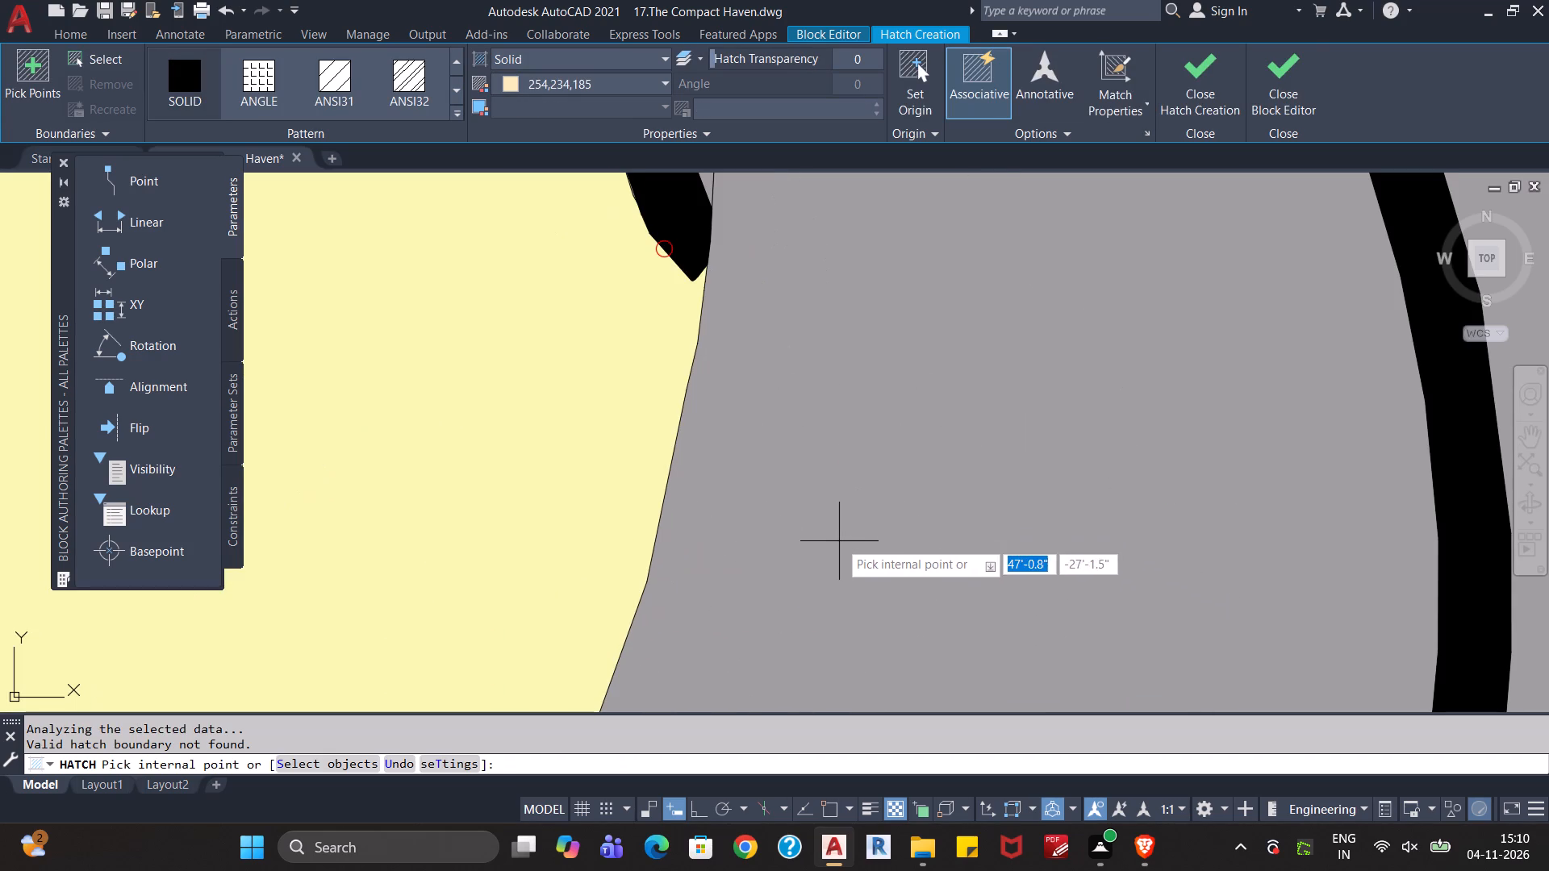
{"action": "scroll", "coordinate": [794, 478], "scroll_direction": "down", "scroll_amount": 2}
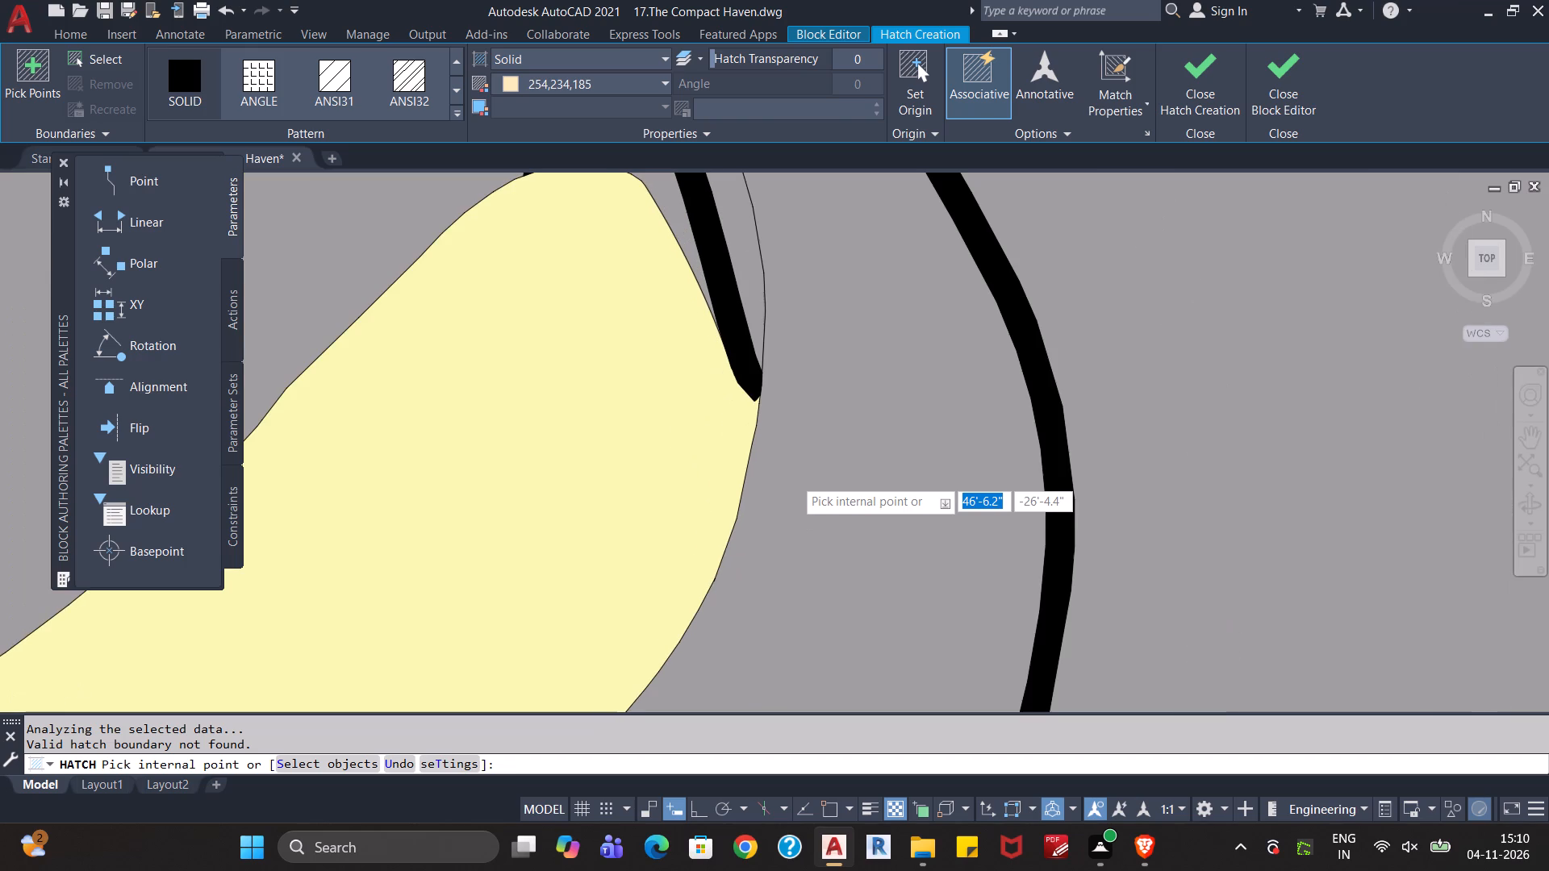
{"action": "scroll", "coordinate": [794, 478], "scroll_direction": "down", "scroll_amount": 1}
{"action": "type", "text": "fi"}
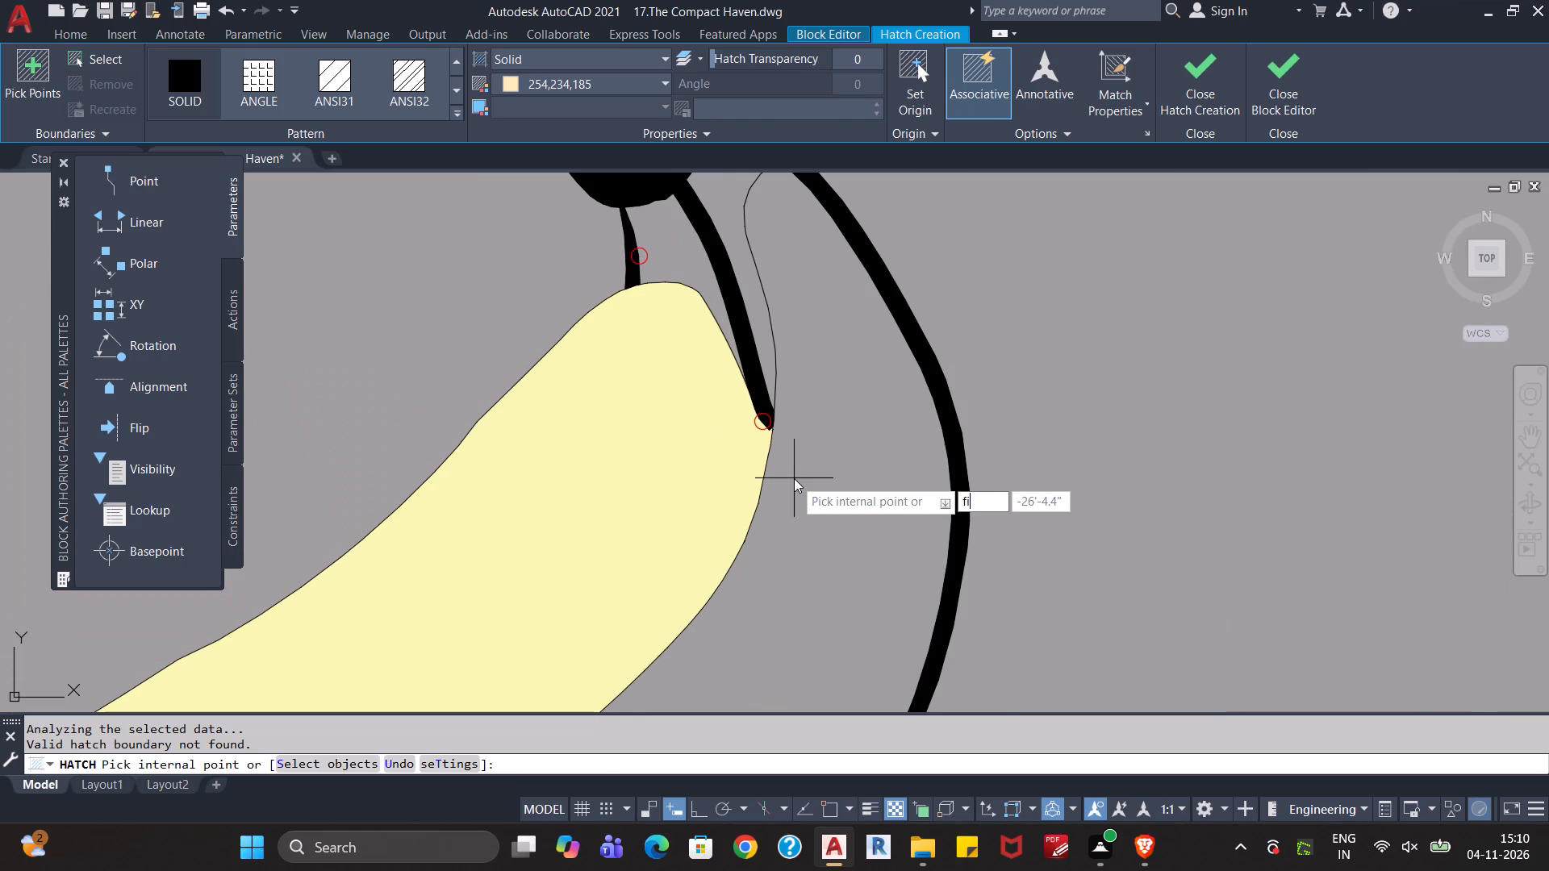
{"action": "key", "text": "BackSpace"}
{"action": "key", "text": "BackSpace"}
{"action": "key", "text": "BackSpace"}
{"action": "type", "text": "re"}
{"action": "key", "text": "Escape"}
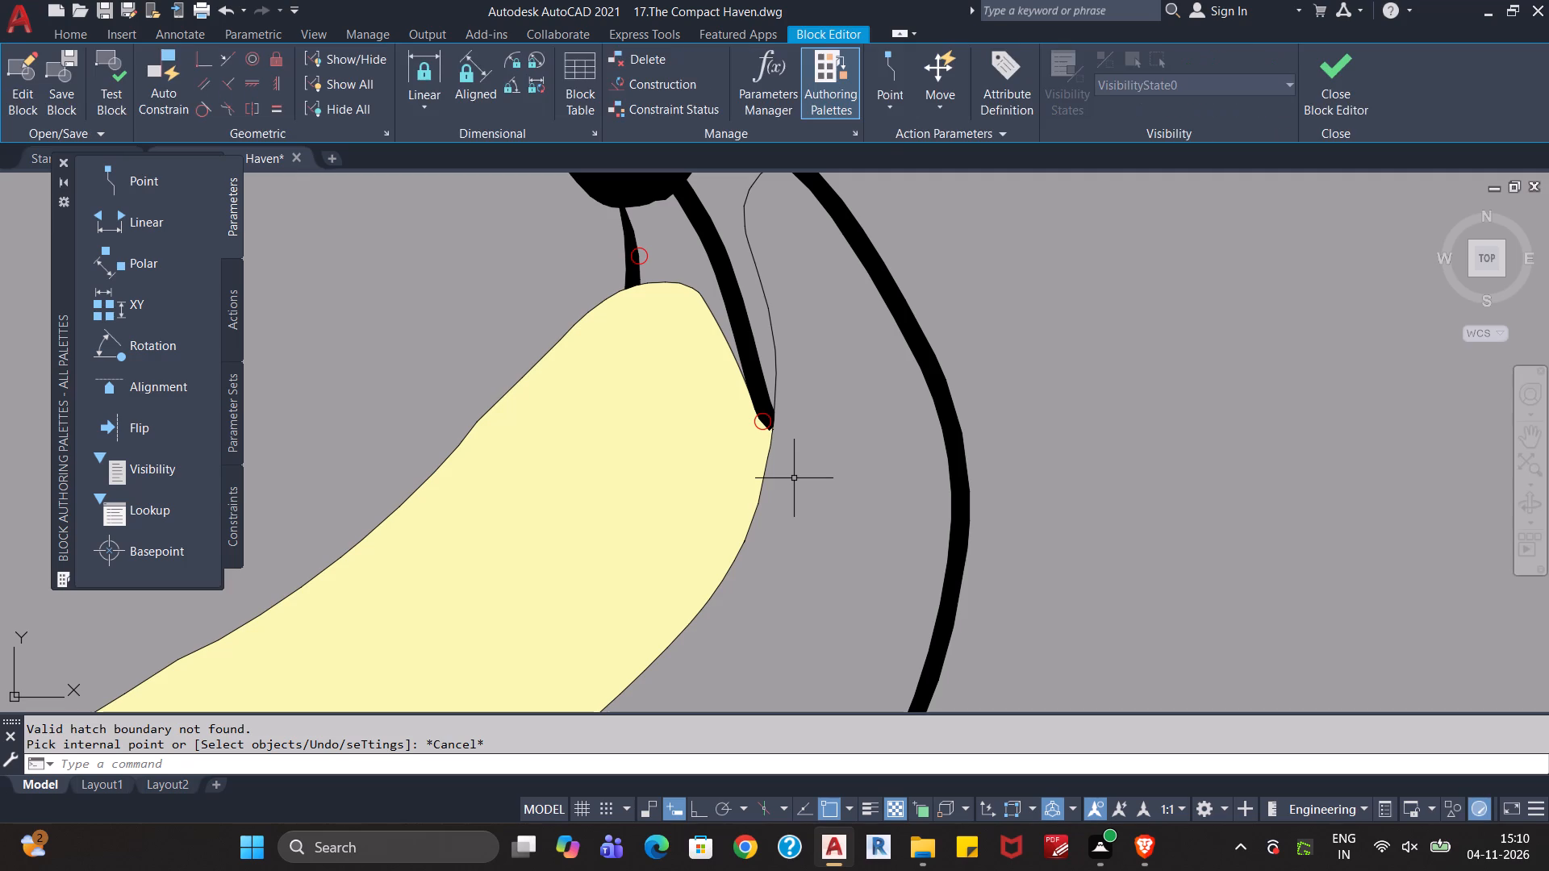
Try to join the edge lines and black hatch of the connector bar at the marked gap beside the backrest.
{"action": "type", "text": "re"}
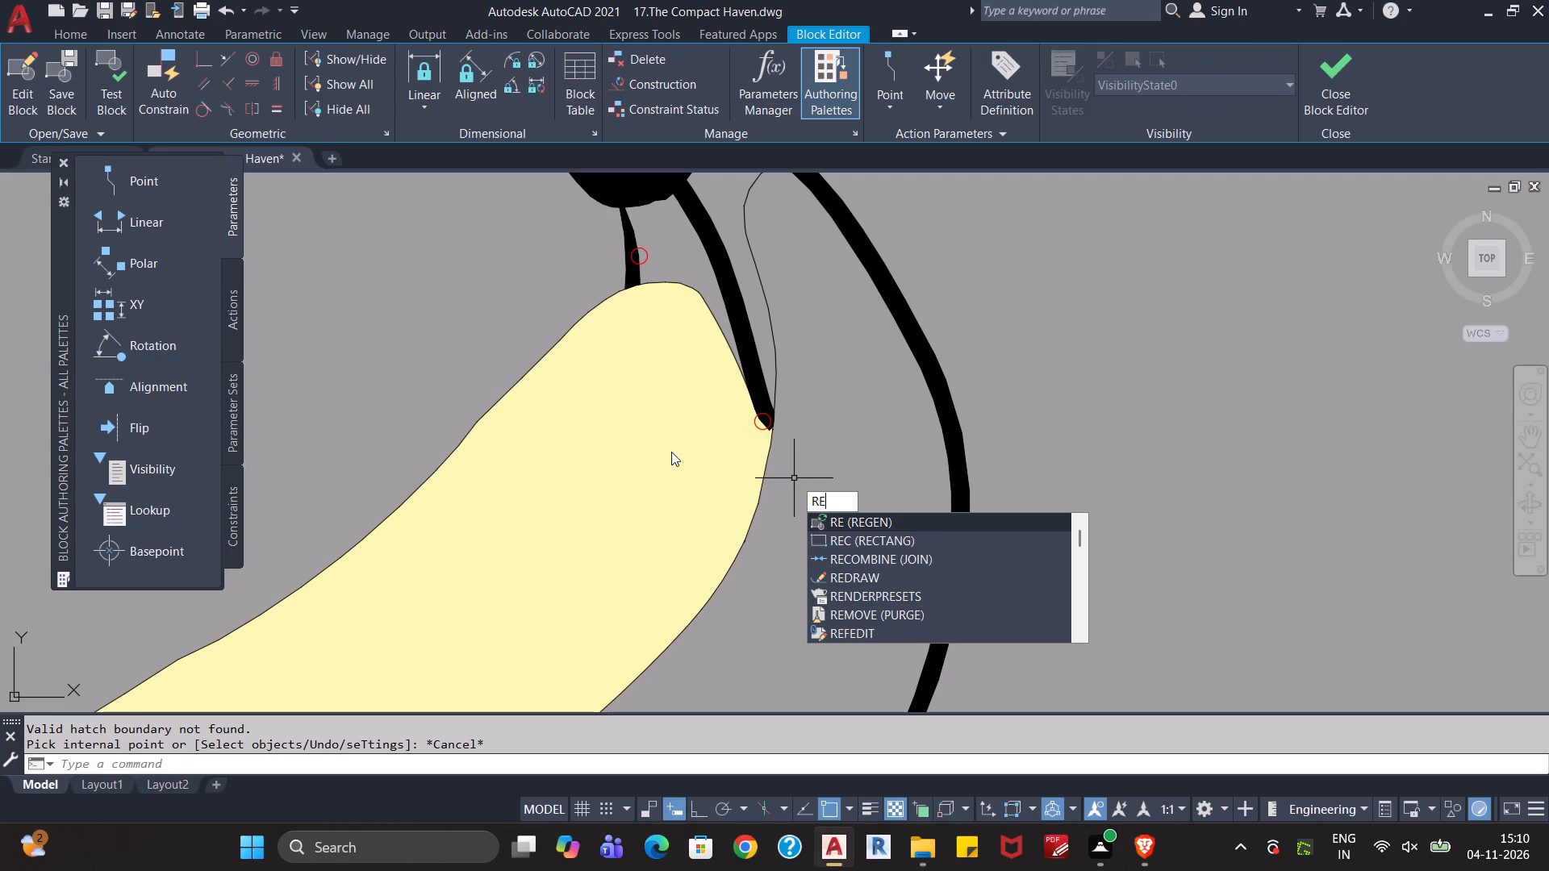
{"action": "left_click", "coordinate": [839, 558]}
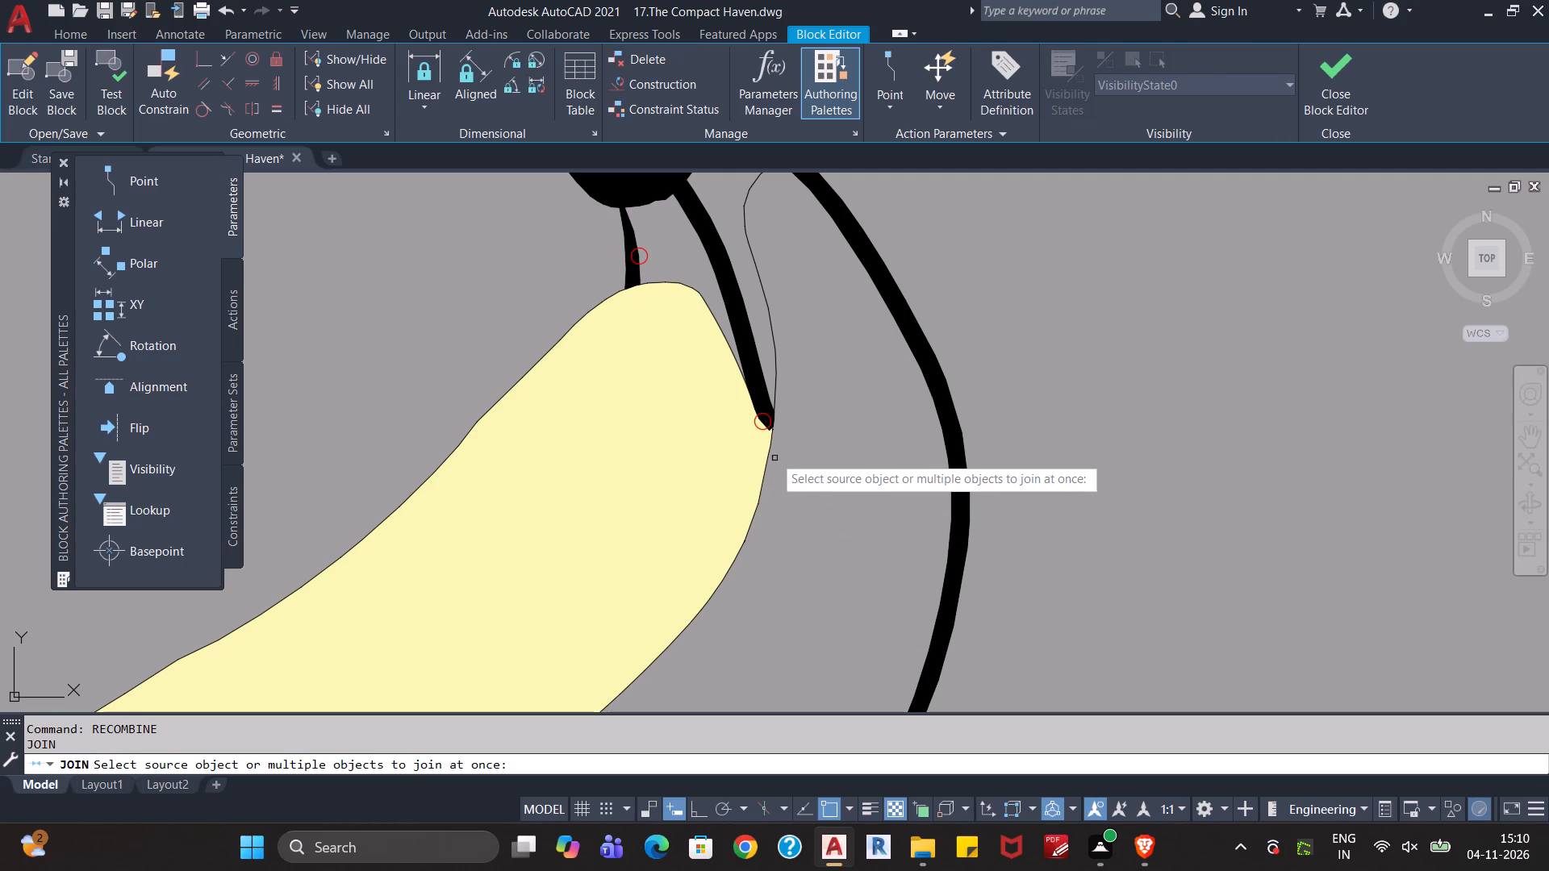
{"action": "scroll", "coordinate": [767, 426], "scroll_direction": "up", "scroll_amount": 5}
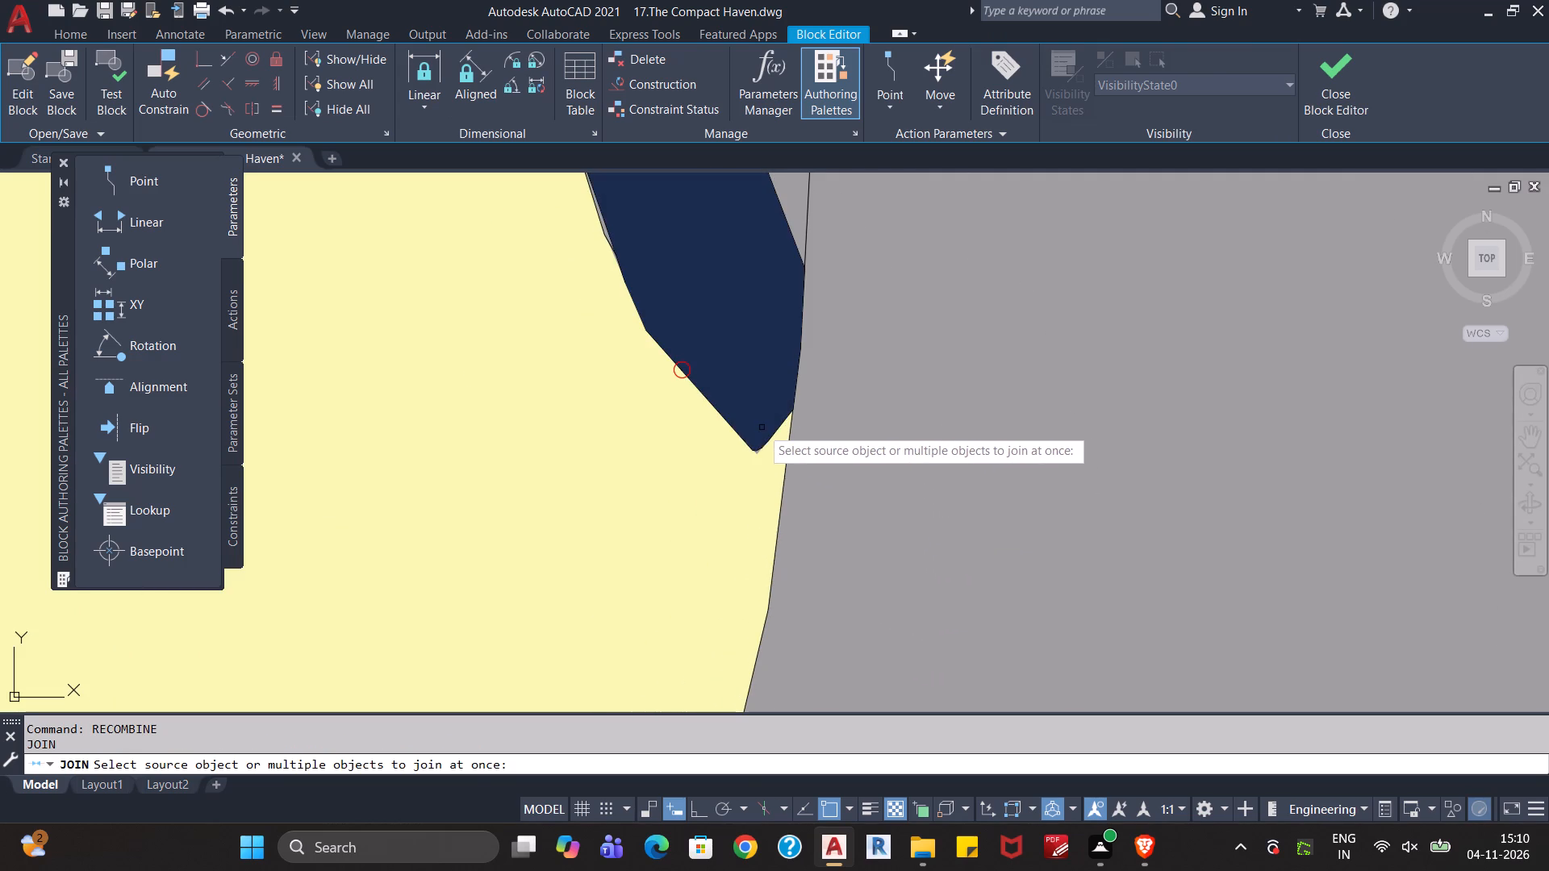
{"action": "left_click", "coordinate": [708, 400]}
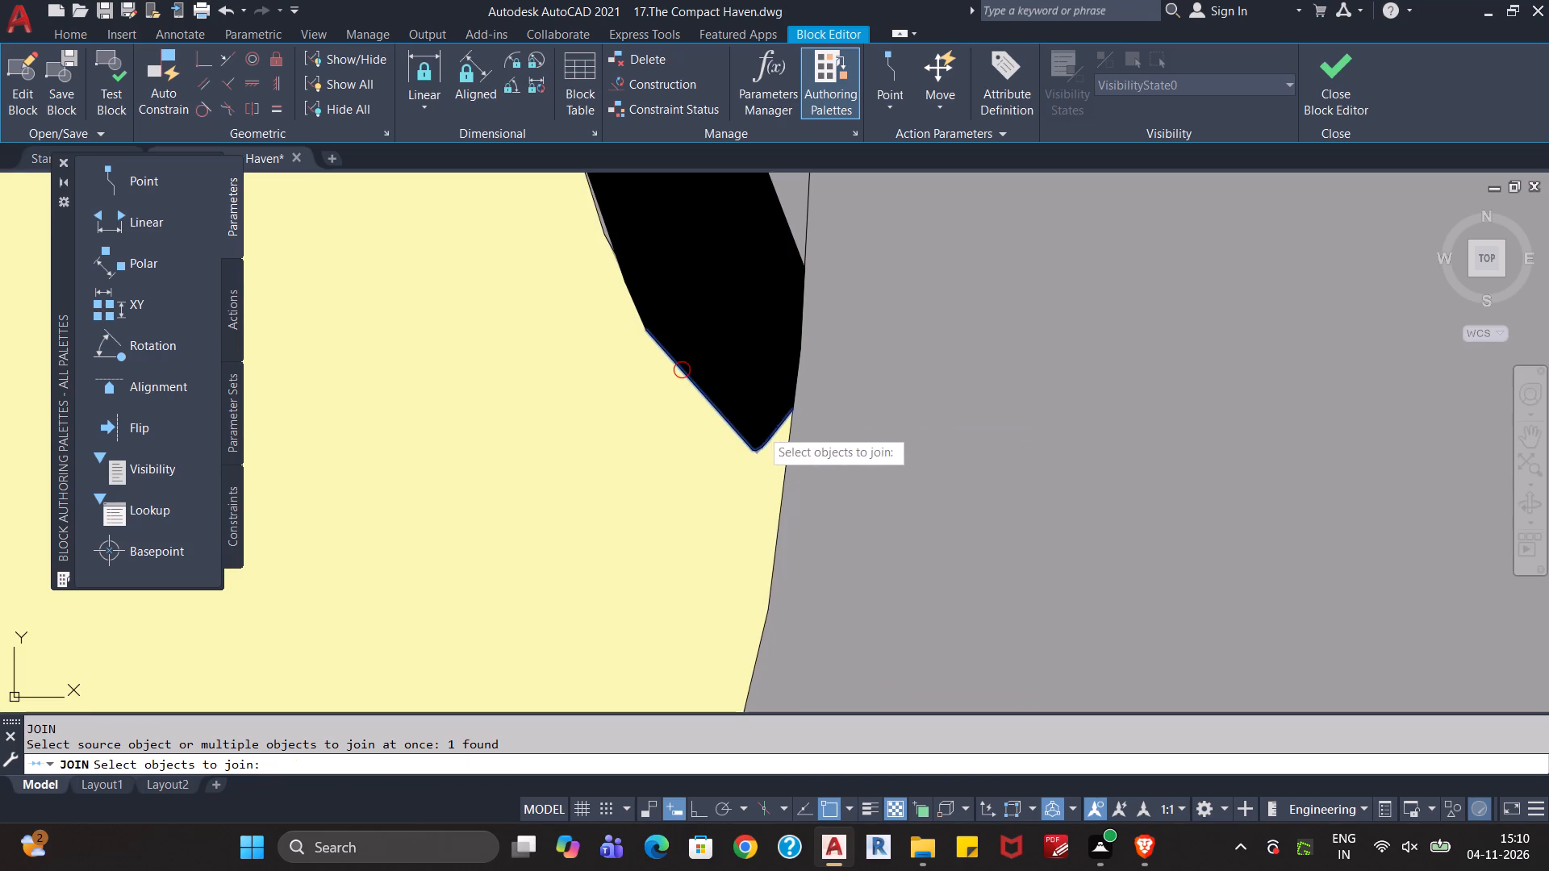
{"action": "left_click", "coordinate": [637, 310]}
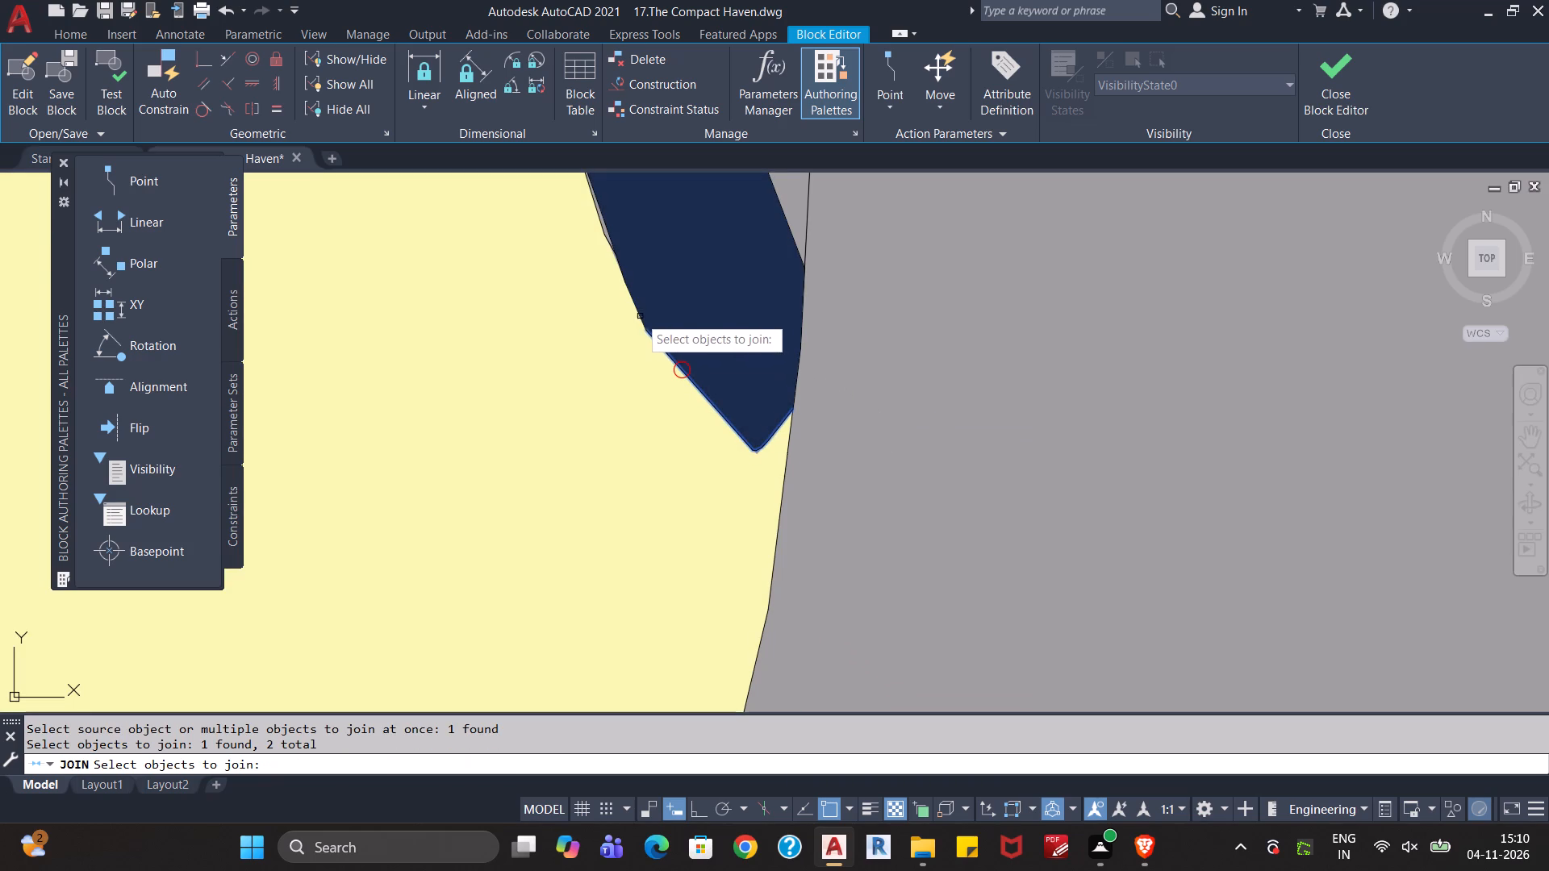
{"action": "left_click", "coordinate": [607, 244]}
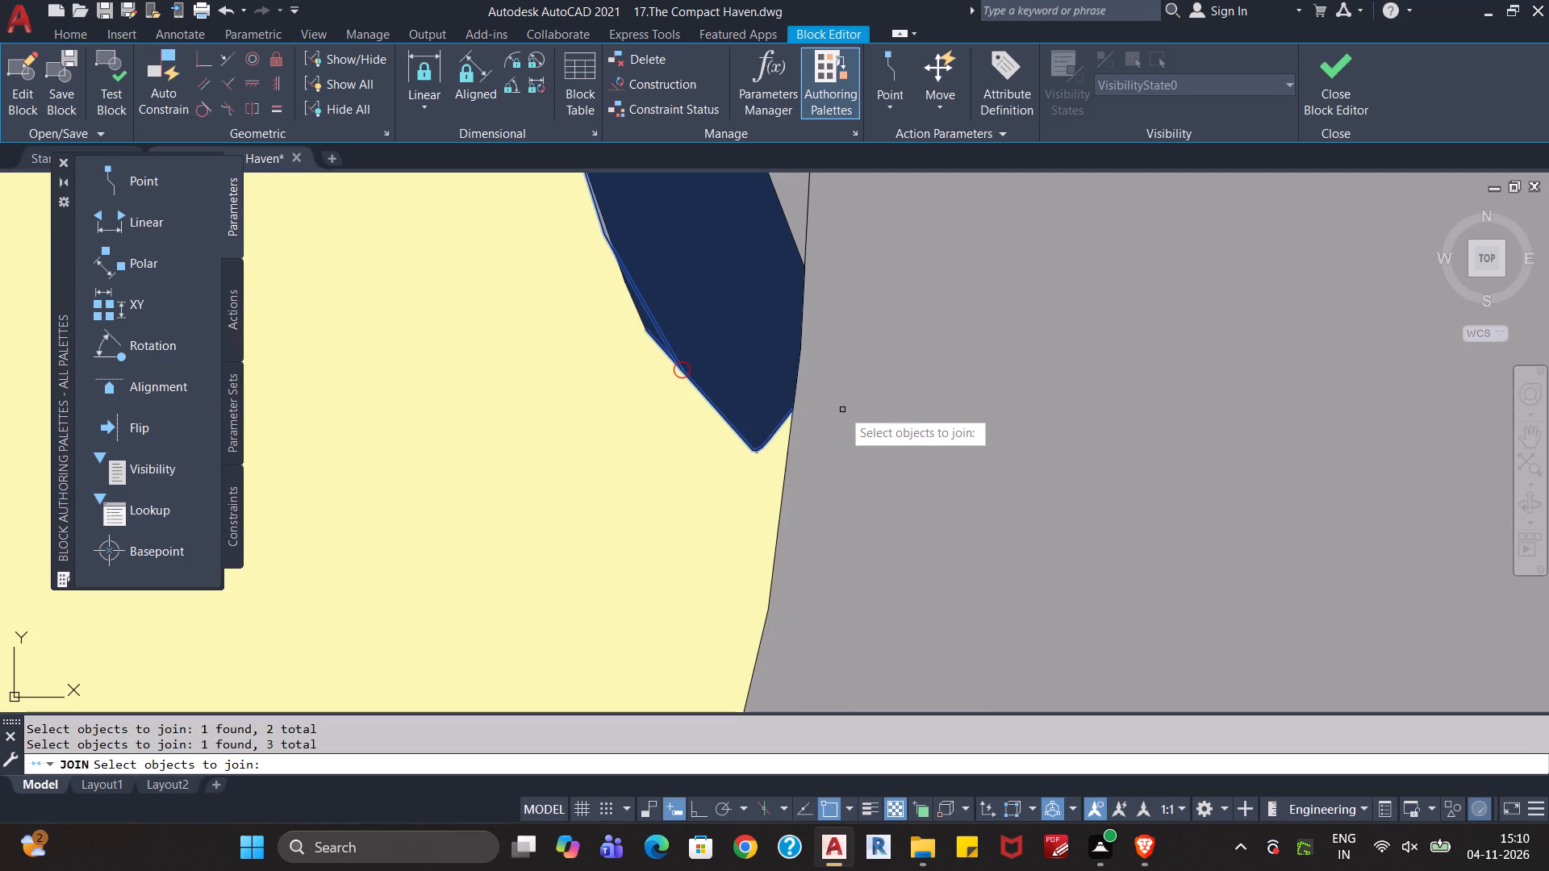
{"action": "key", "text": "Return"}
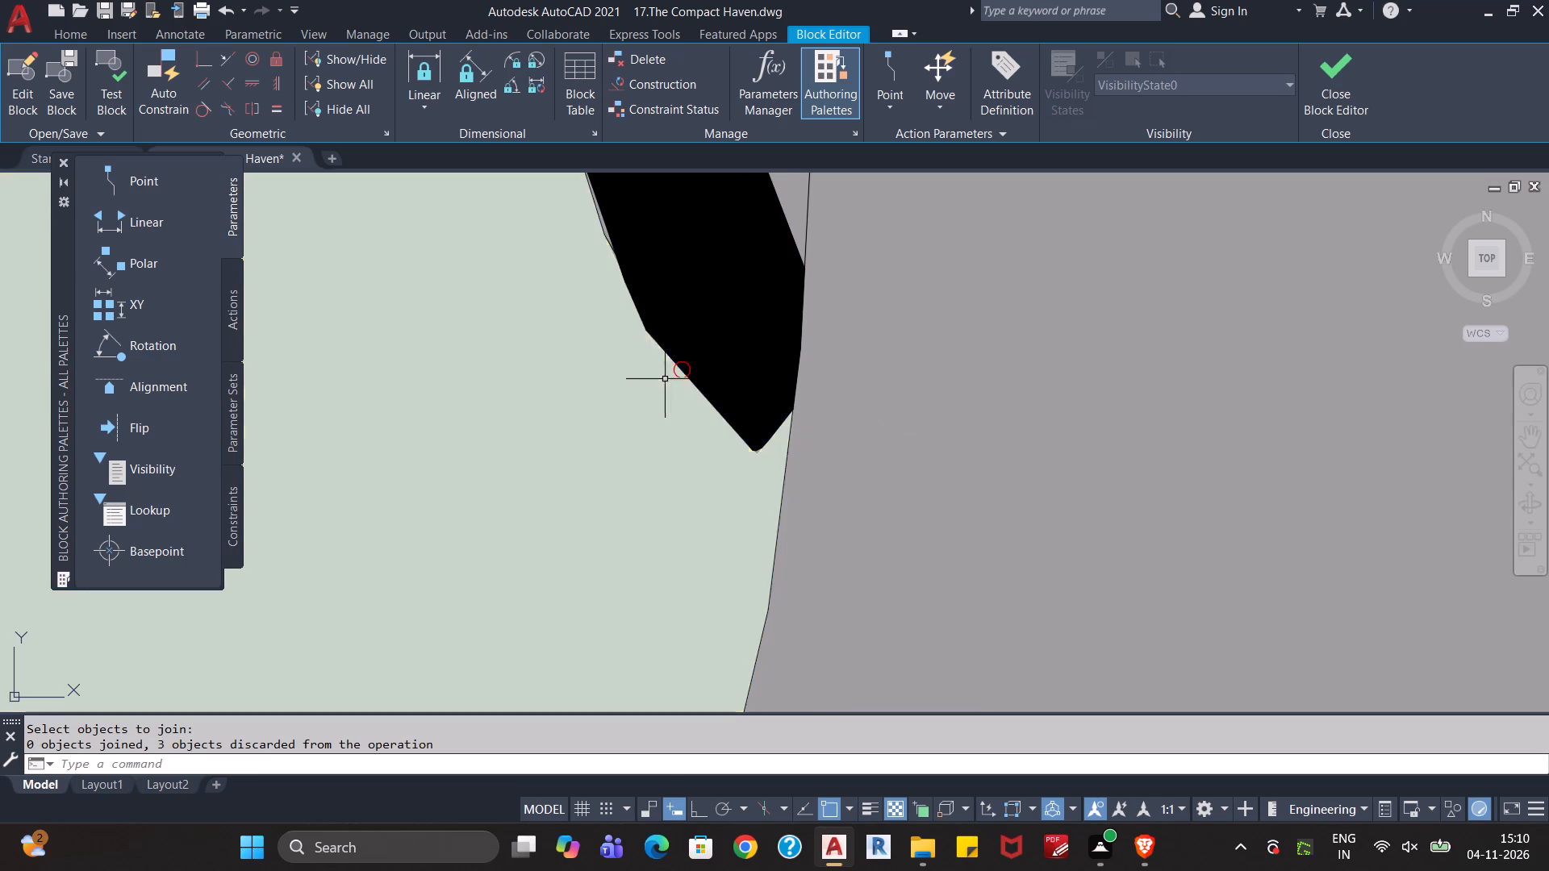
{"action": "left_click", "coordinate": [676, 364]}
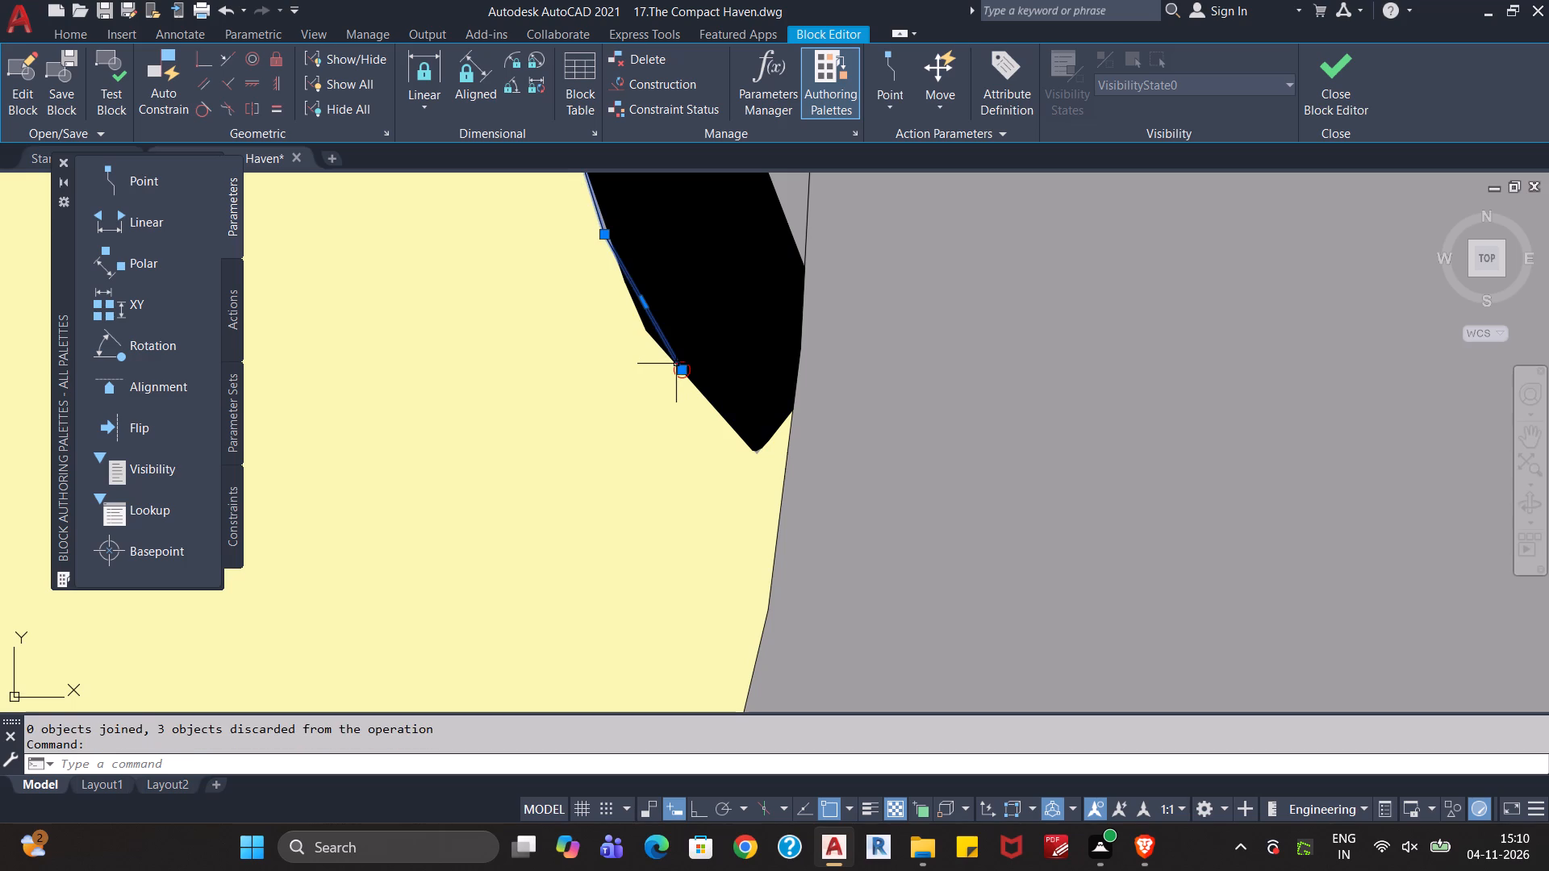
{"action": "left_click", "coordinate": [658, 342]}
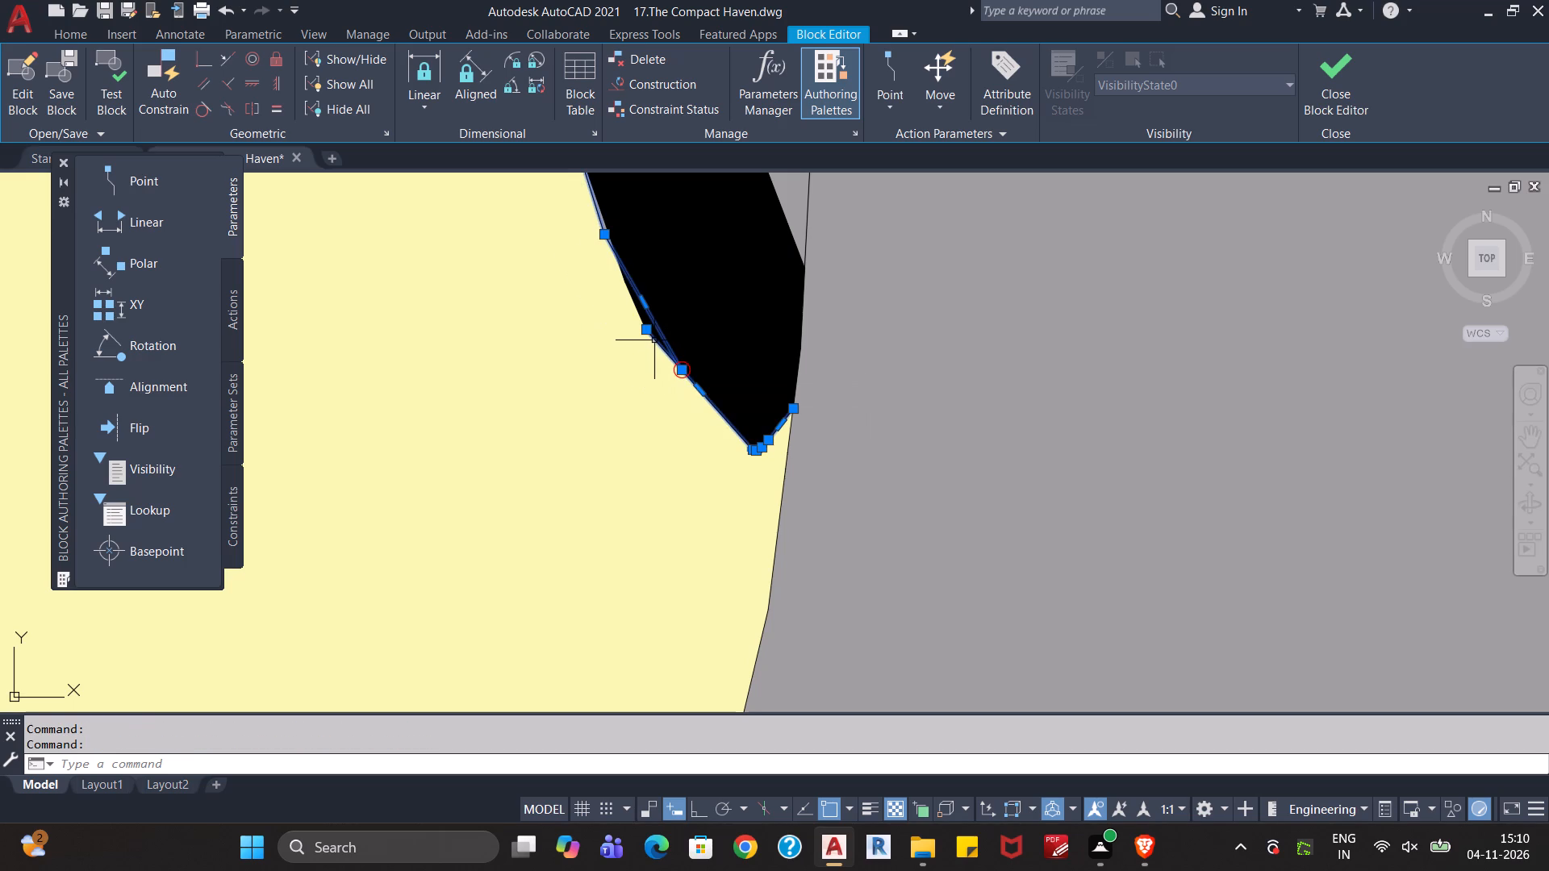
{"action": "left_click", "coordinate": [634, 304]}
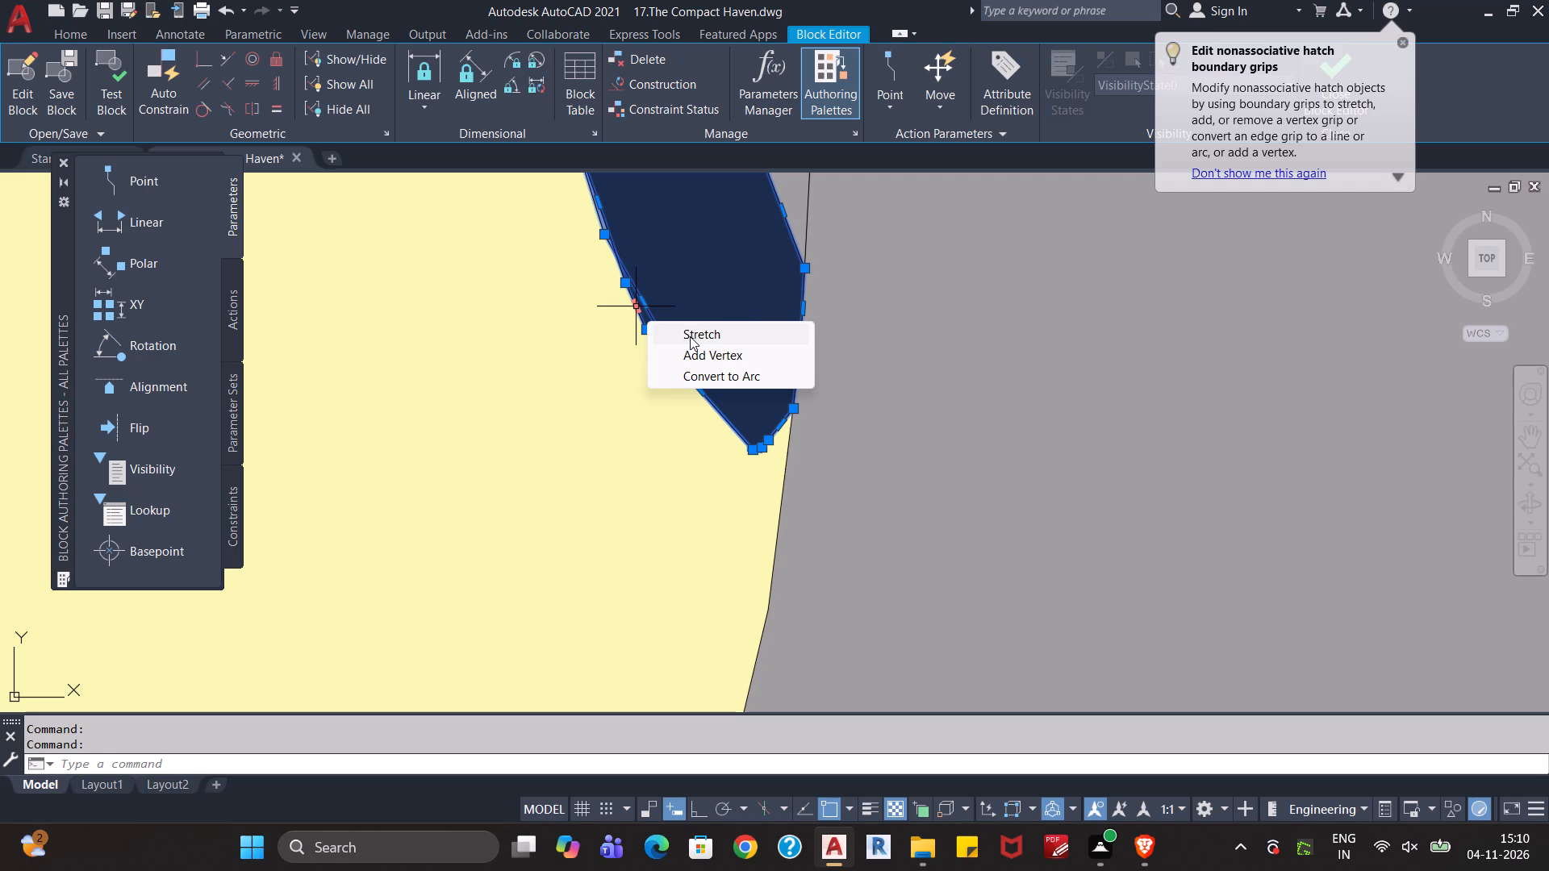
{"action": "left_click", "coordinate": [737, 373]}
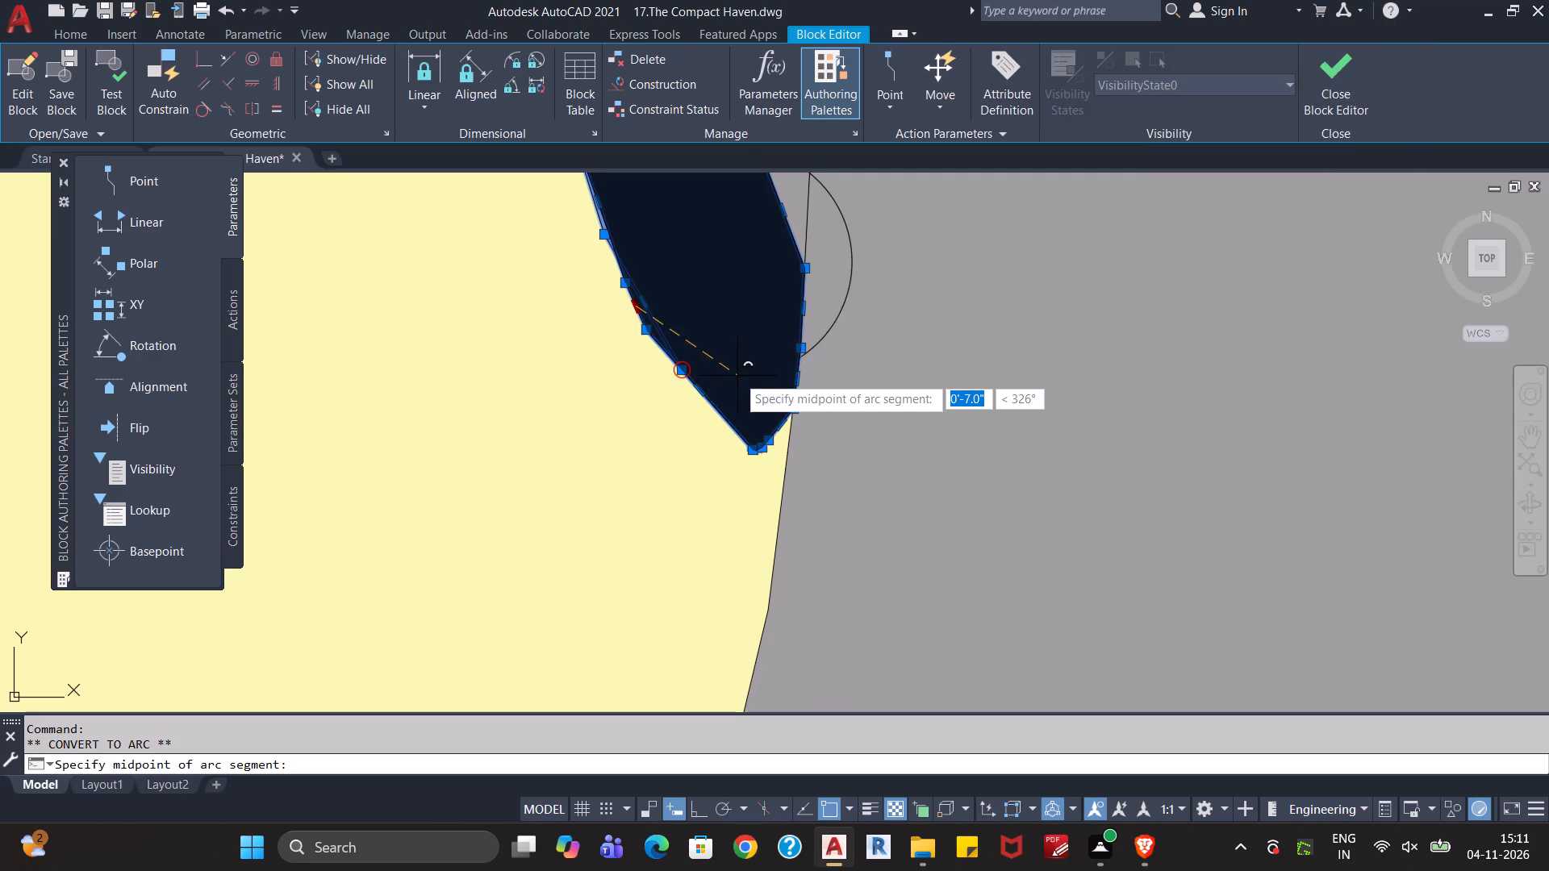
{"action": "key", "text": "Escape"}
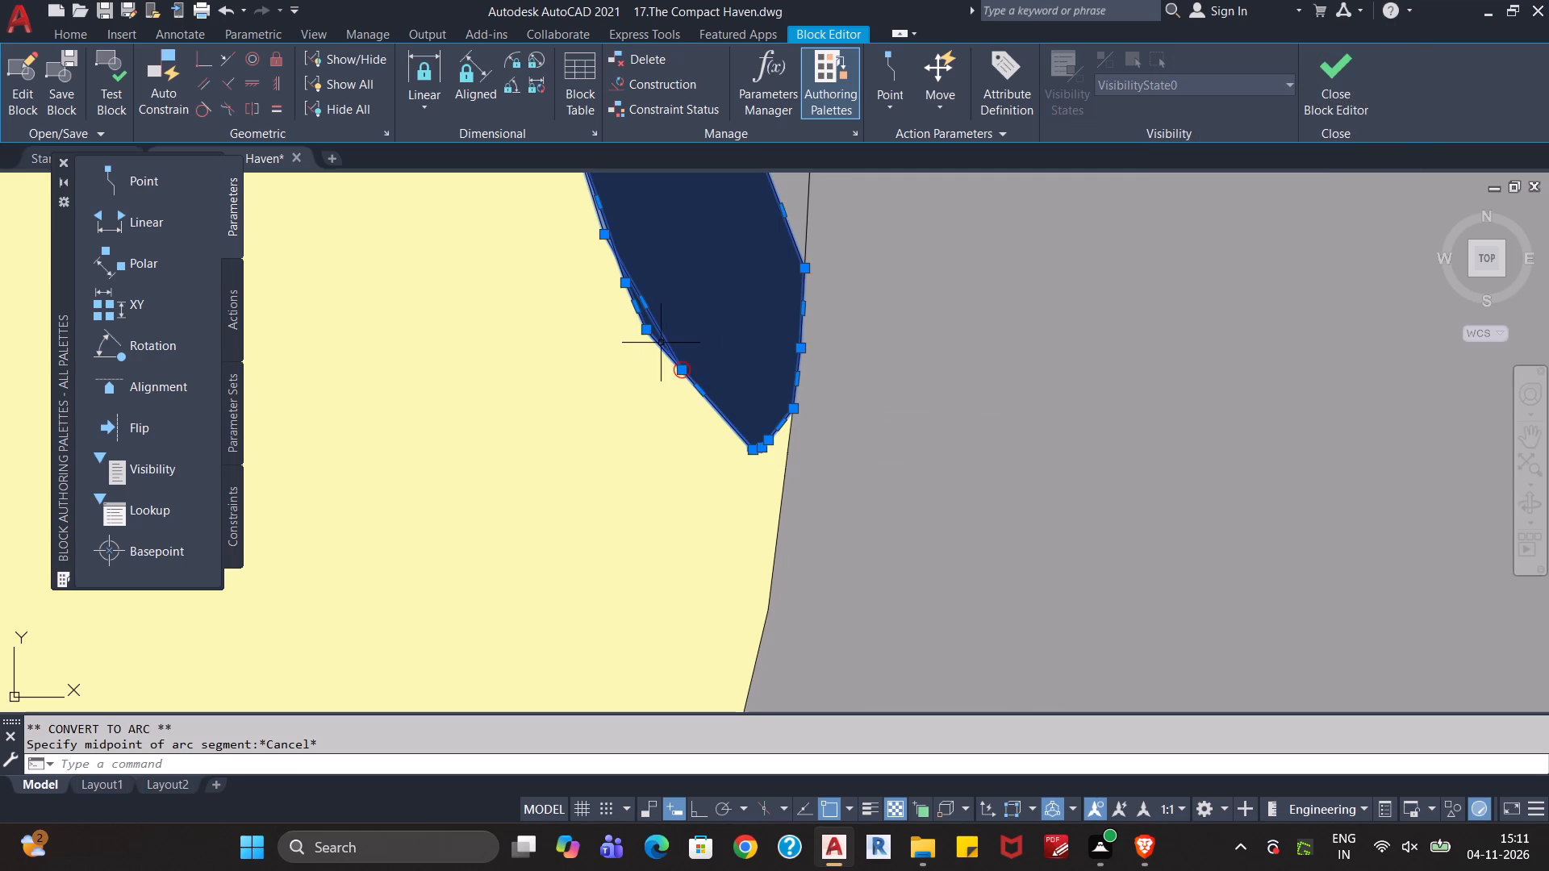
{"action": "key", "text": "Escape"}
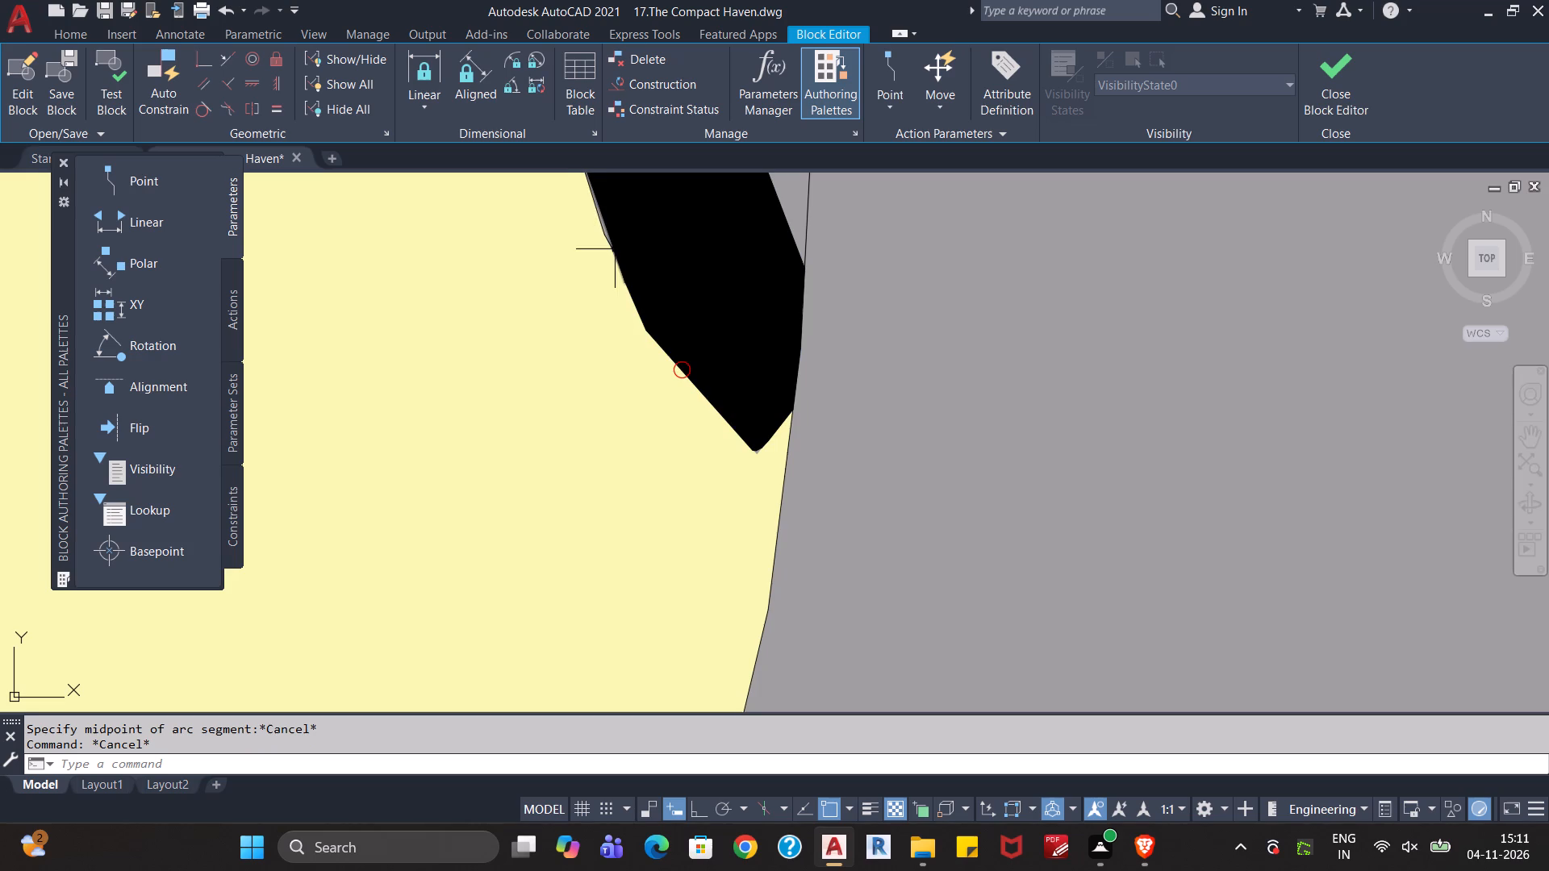
Stretch the last segment of the thin frame line beside the backrest by its midpoint onto the black bar's edge vertex.
{"action": "left_click", "coordinate": [611, 245]}
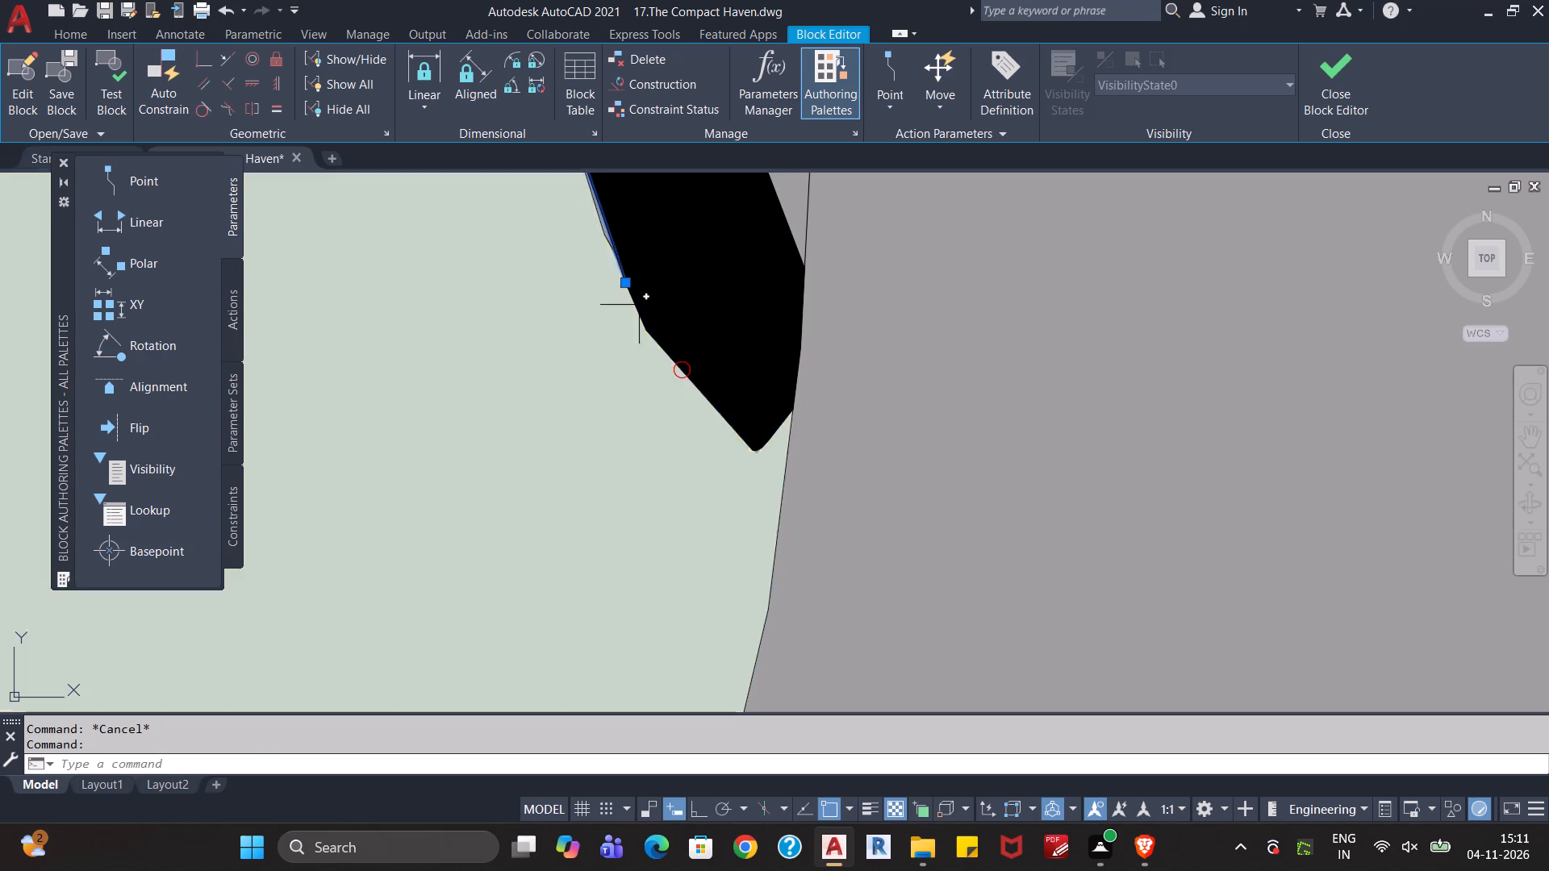
{"action": "left_click", "coordinate": [637, 311]}
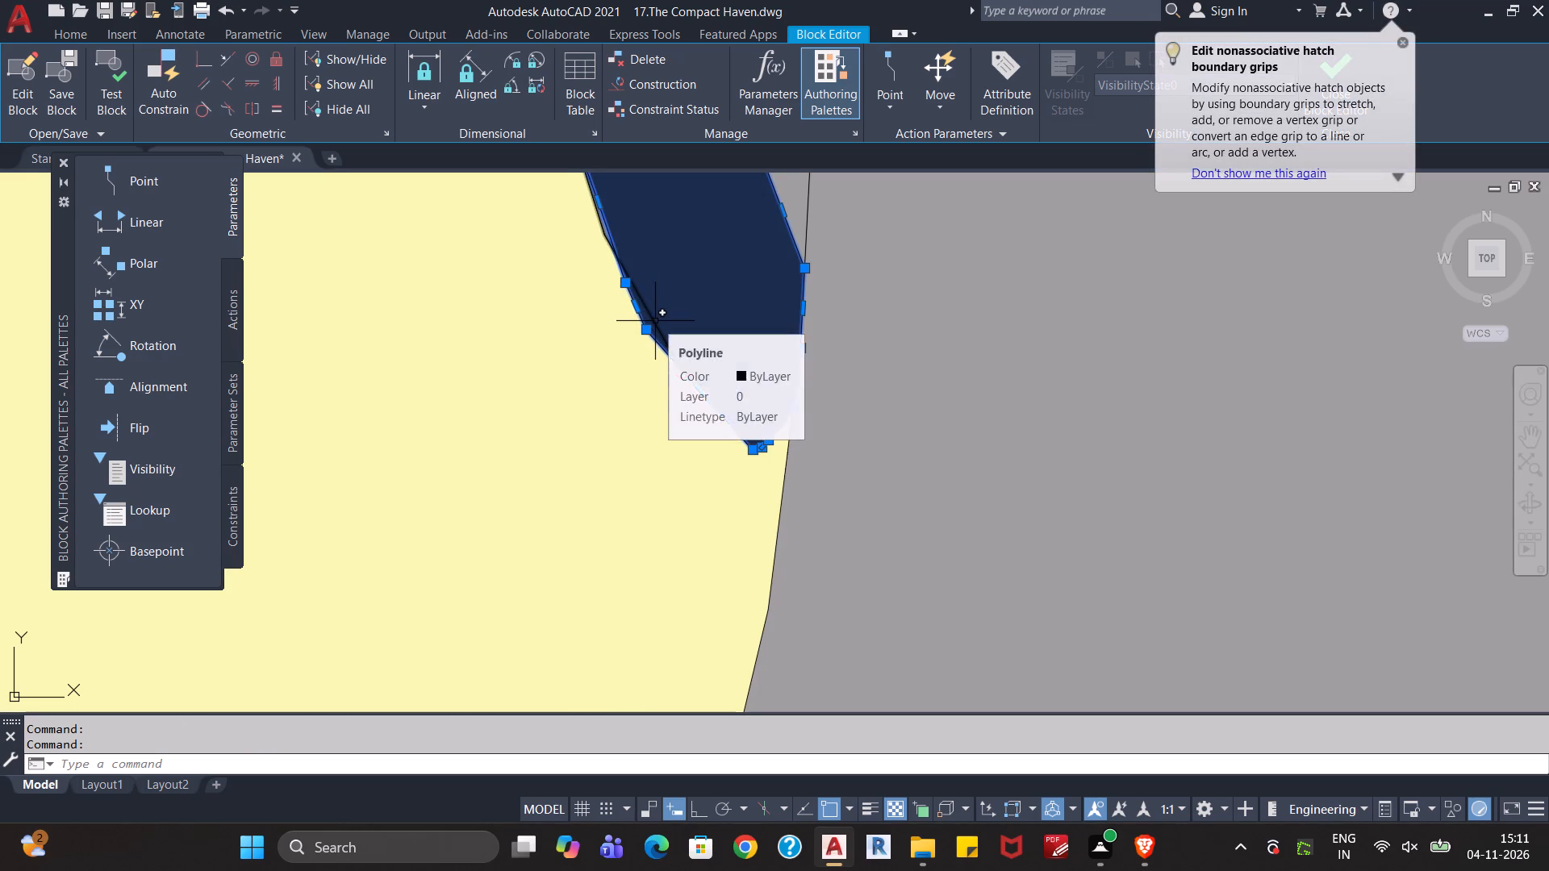
{"action": "left_click", "coordinate": [655, 321]}
{"action": "left_click", "coordinate": [647, 305]}
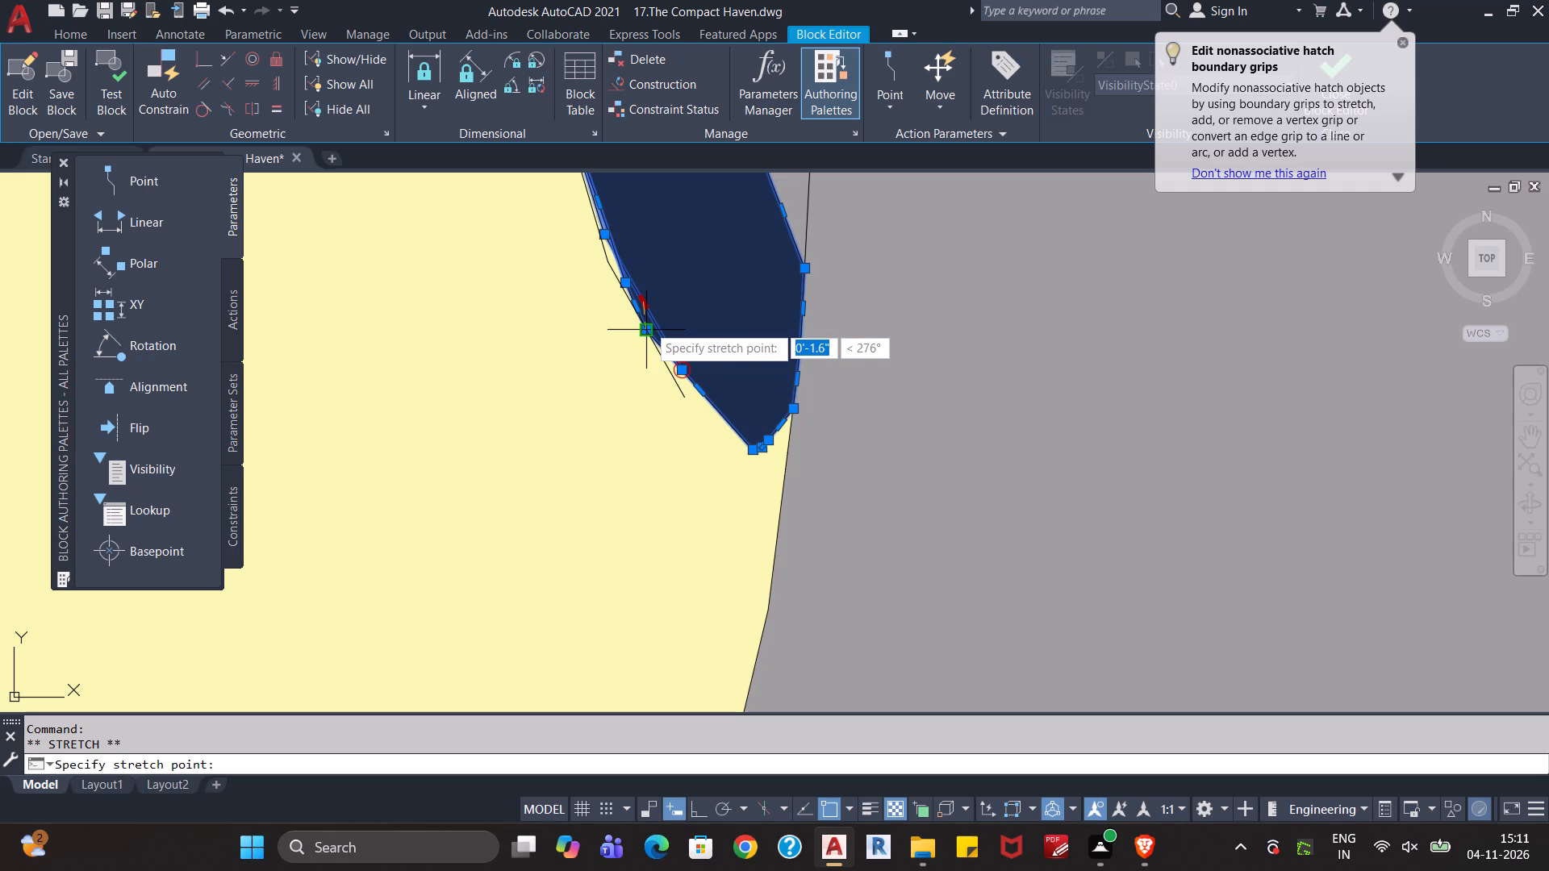
{"action": "left_click", "coordinate": [648, 327]}
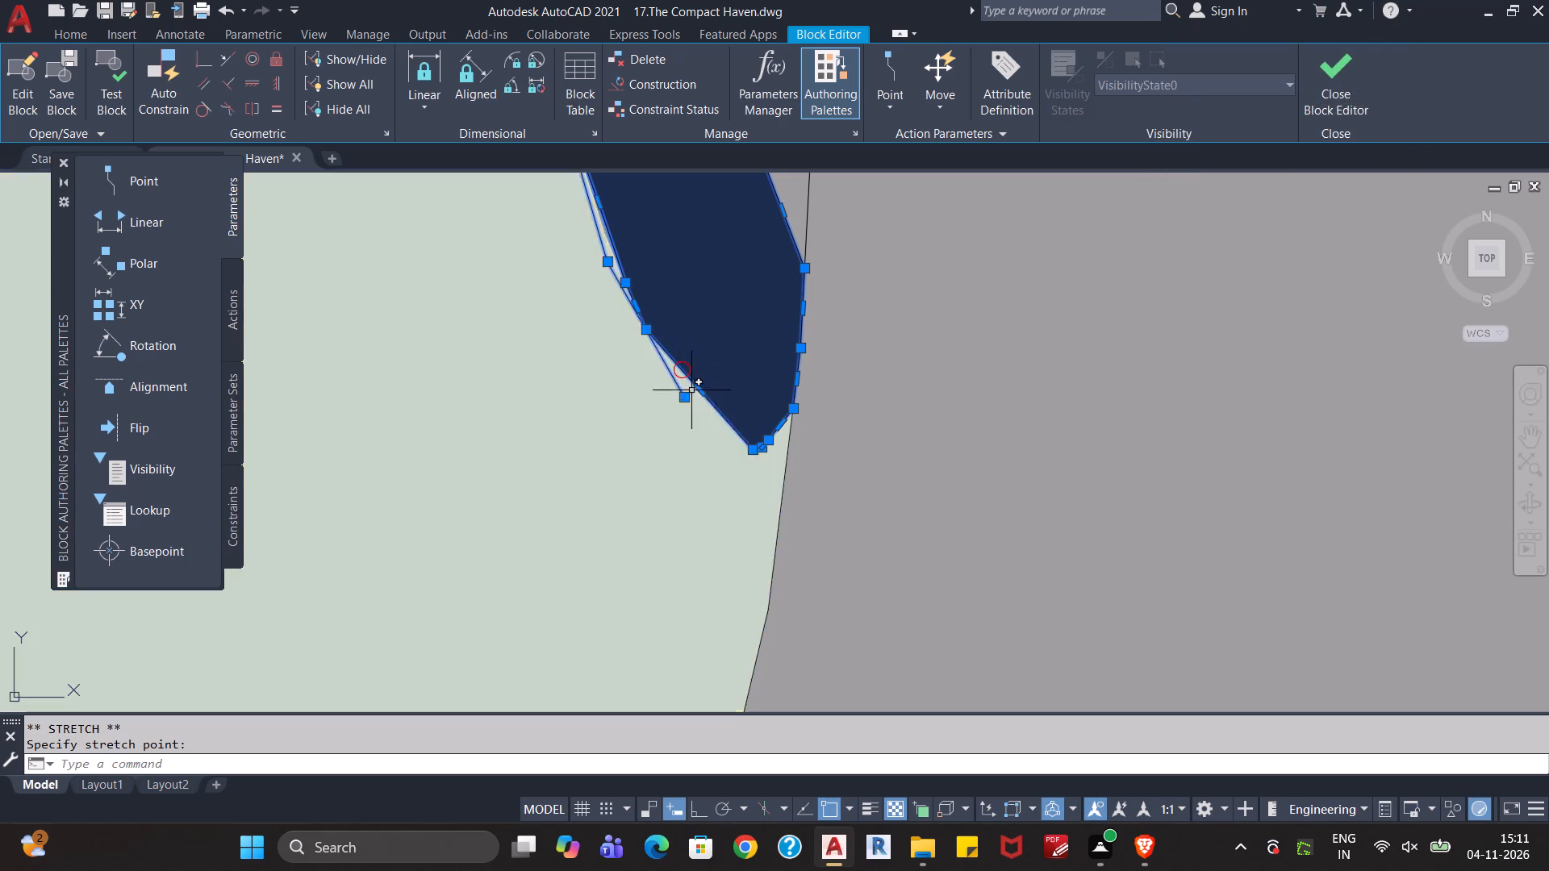
Stretch the lower end vertex of the thin frame line to the black bar's bottom tip at the marked gap.
{"action": "left_click", "coordinate": [684, 402]}
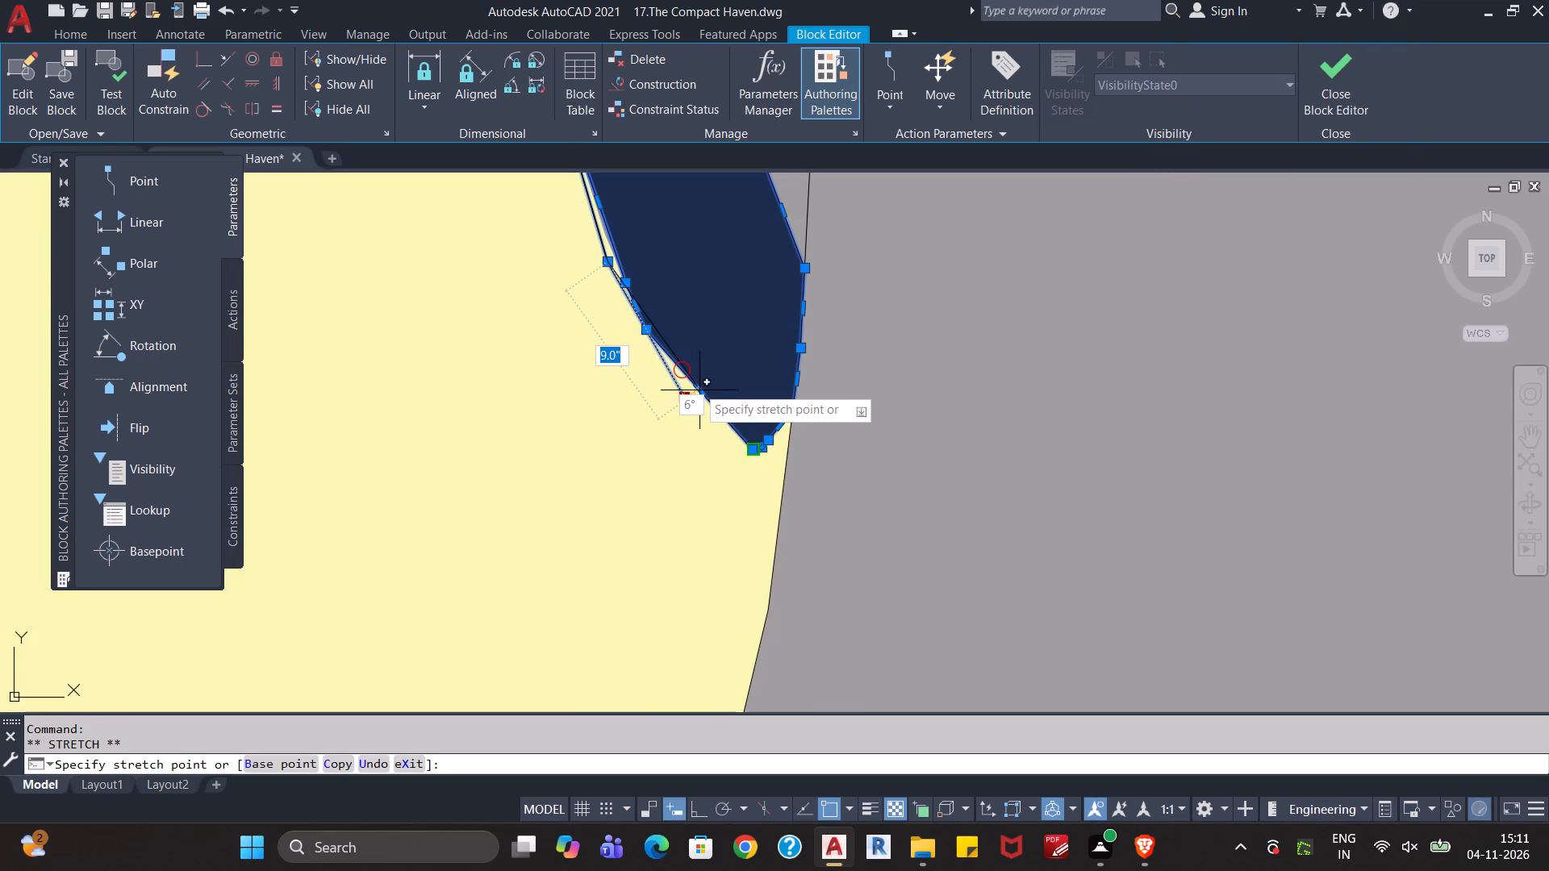
{"action": "left_click", "coordinate": [697, 386]}
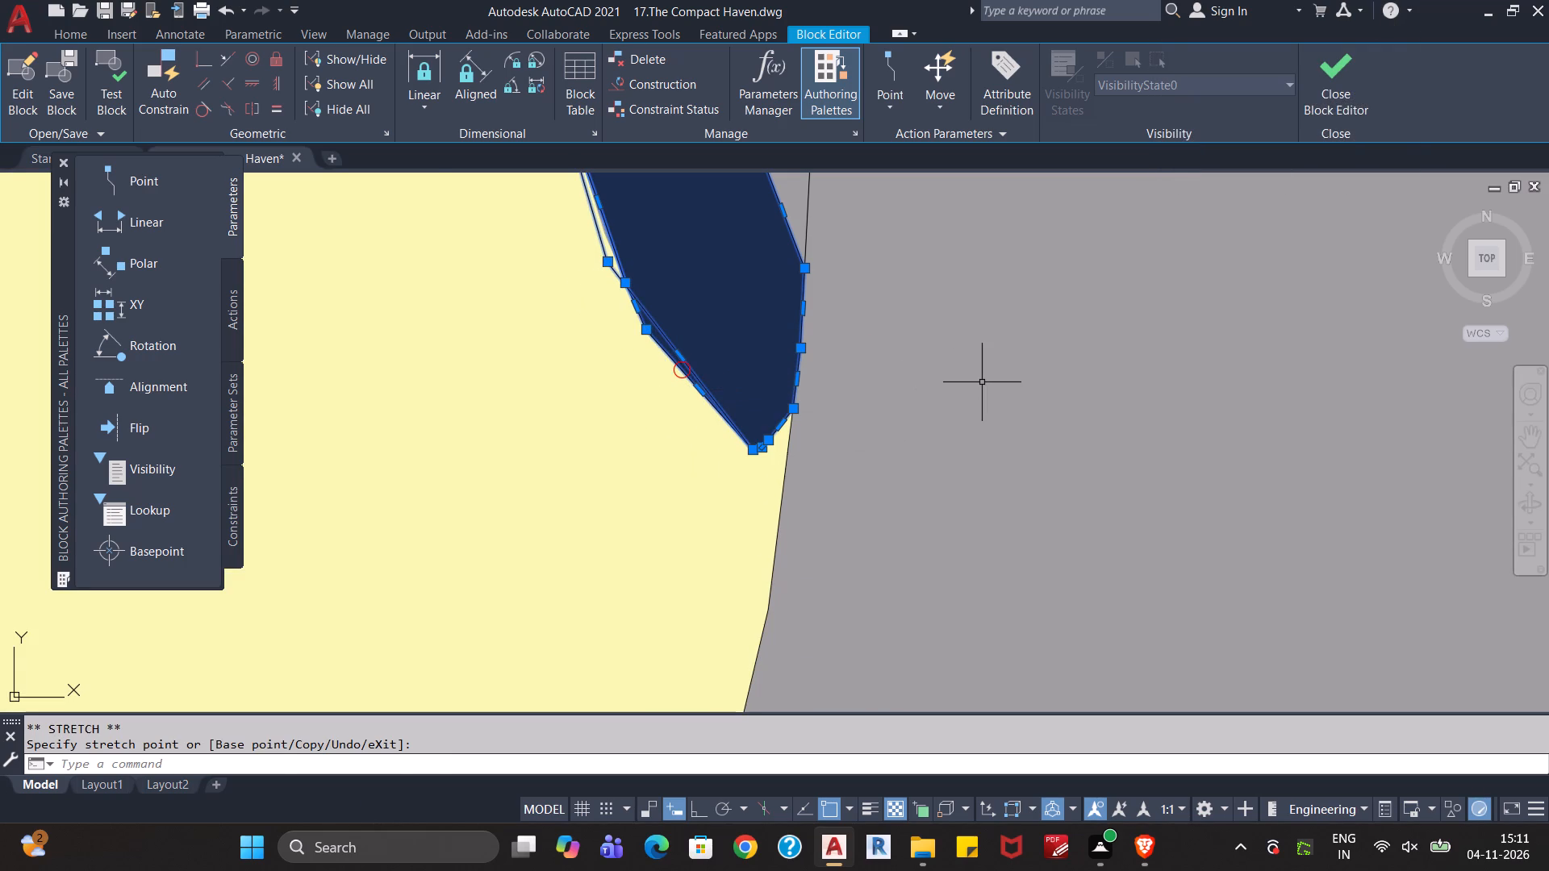
{"action": "key", "text": "Escape"}
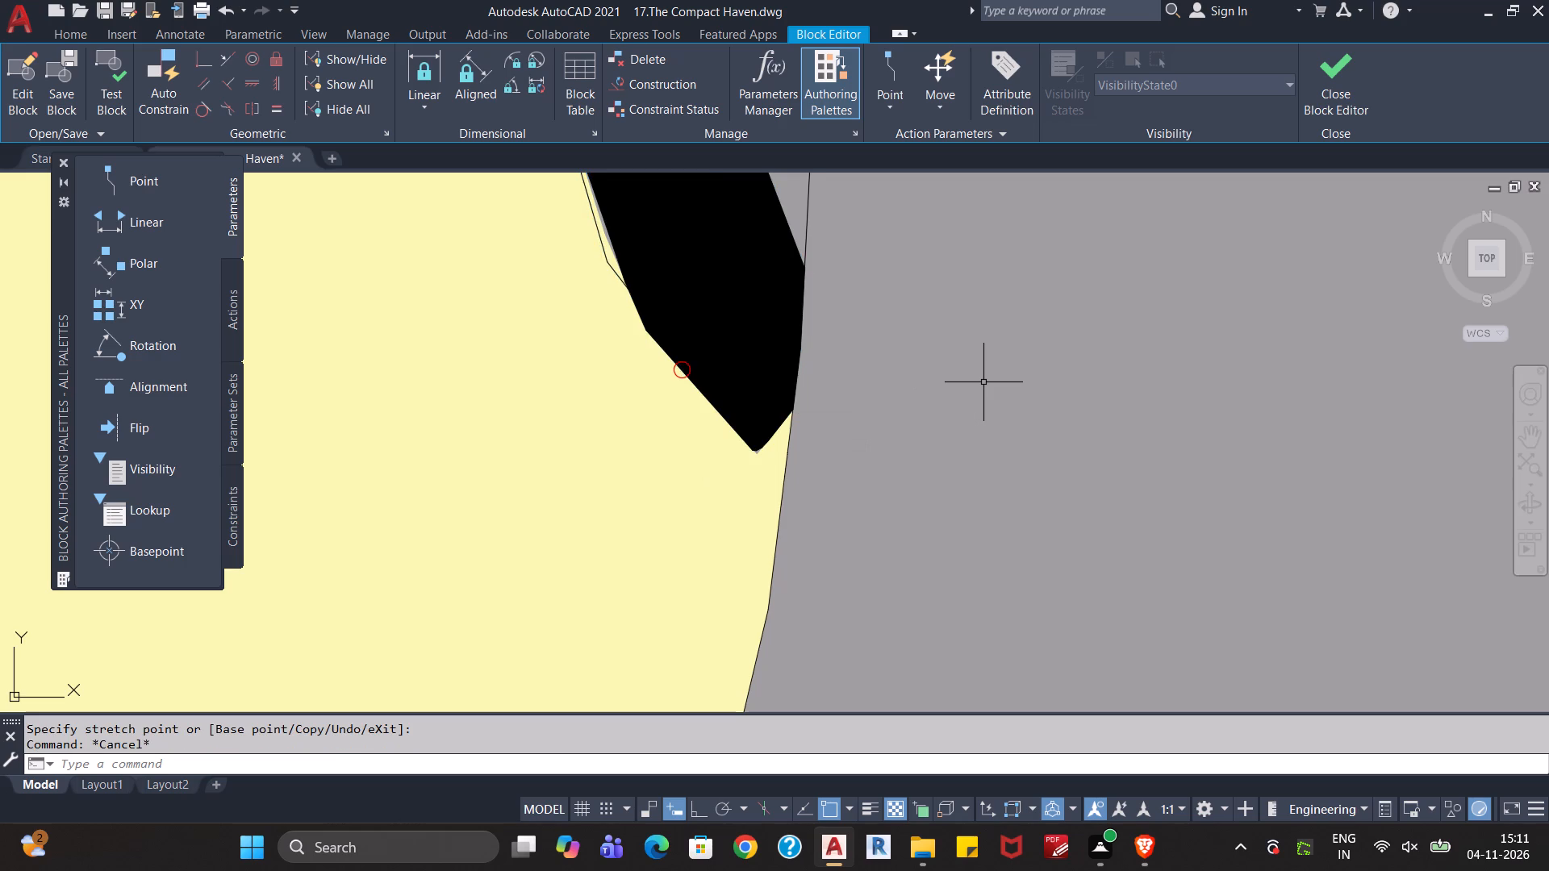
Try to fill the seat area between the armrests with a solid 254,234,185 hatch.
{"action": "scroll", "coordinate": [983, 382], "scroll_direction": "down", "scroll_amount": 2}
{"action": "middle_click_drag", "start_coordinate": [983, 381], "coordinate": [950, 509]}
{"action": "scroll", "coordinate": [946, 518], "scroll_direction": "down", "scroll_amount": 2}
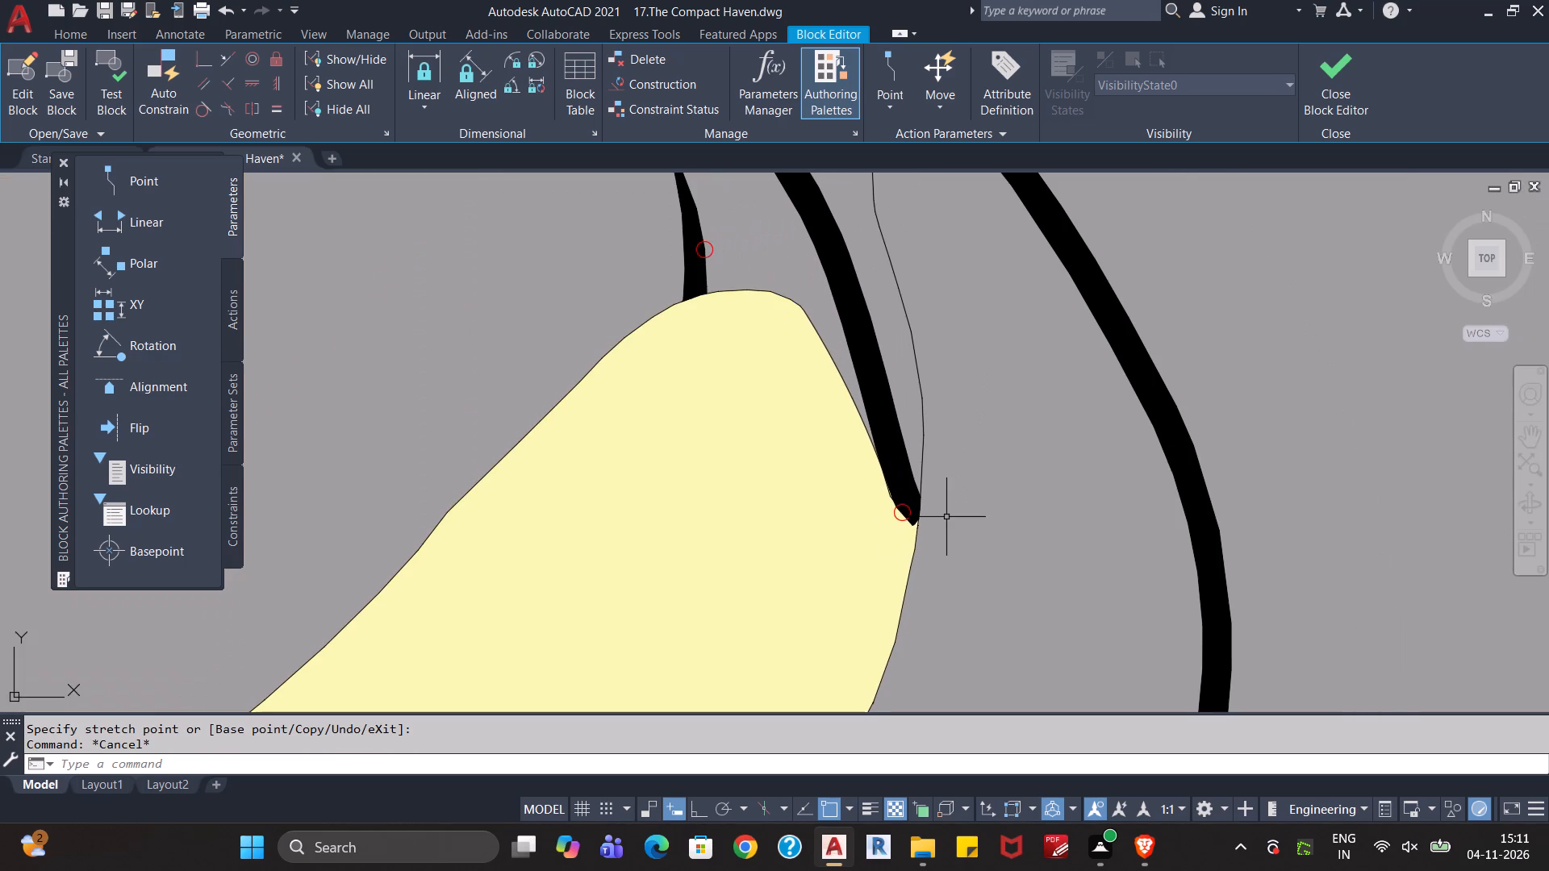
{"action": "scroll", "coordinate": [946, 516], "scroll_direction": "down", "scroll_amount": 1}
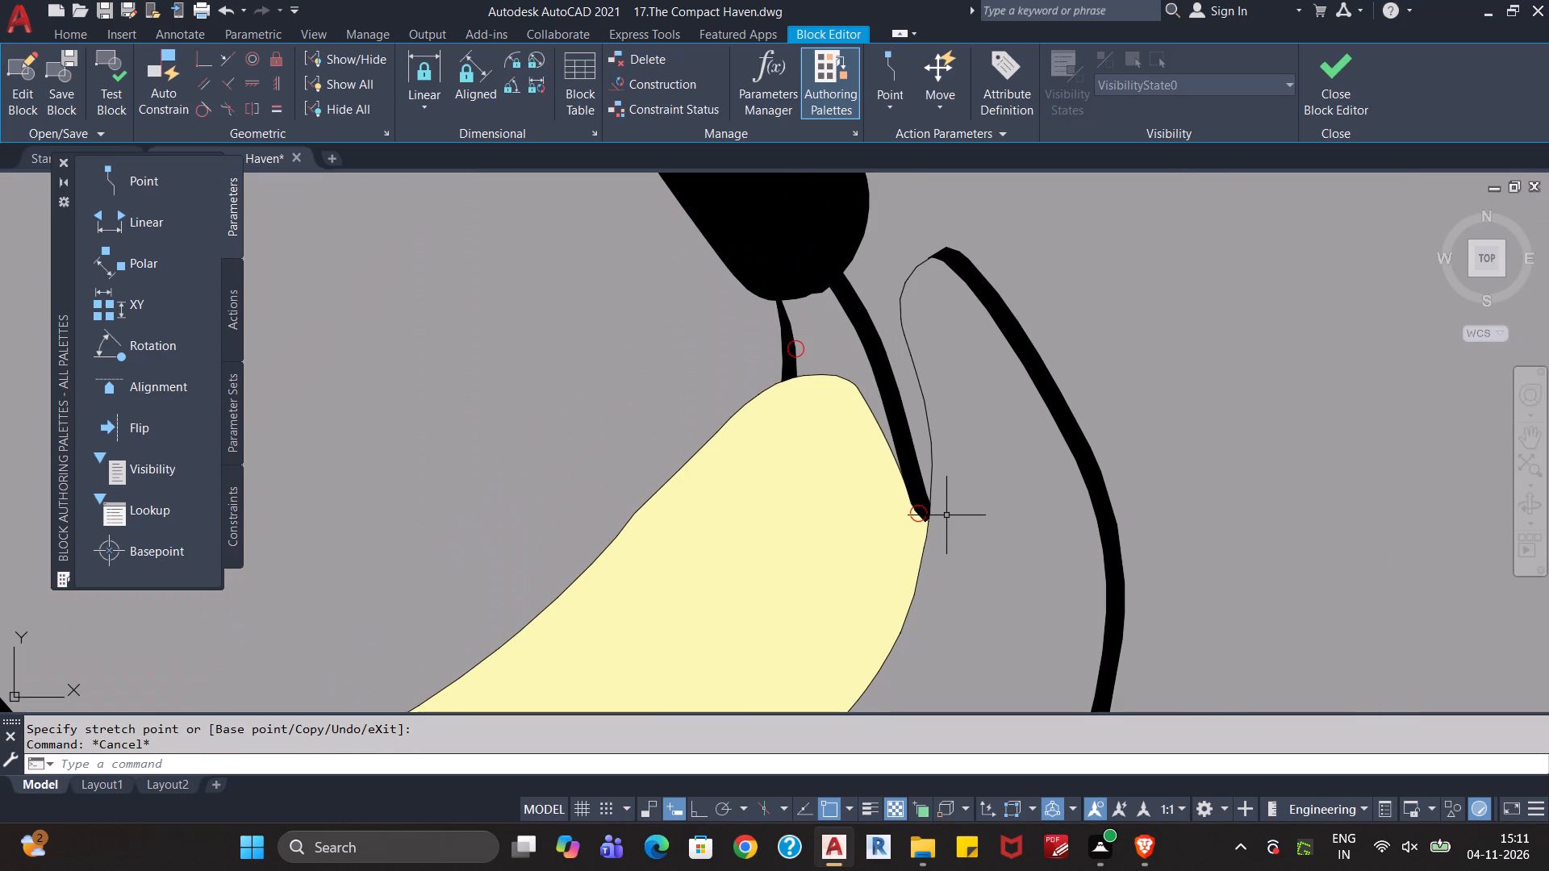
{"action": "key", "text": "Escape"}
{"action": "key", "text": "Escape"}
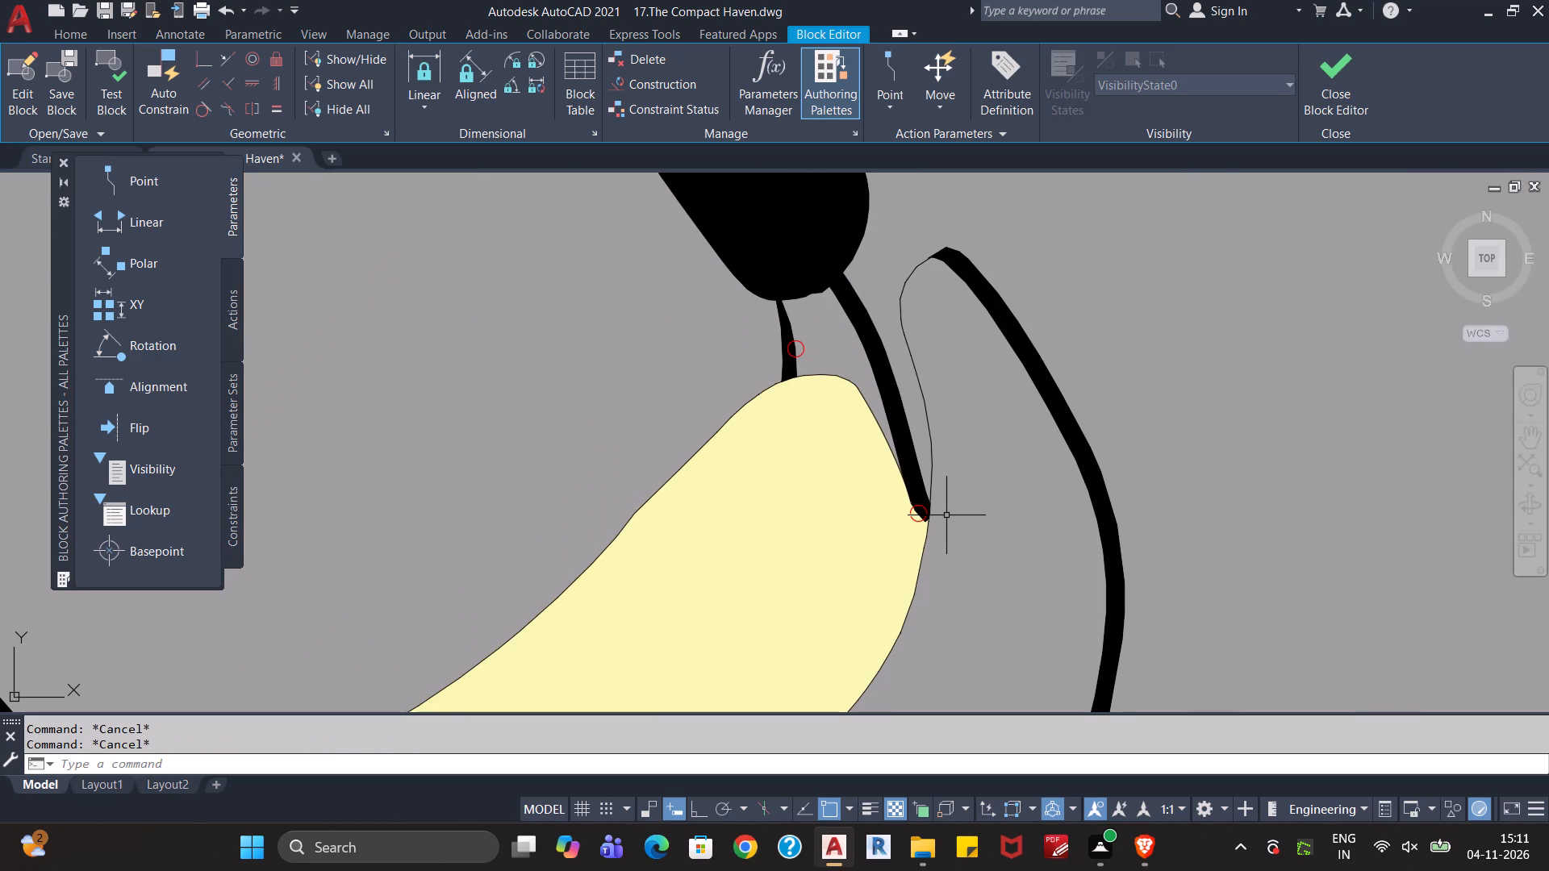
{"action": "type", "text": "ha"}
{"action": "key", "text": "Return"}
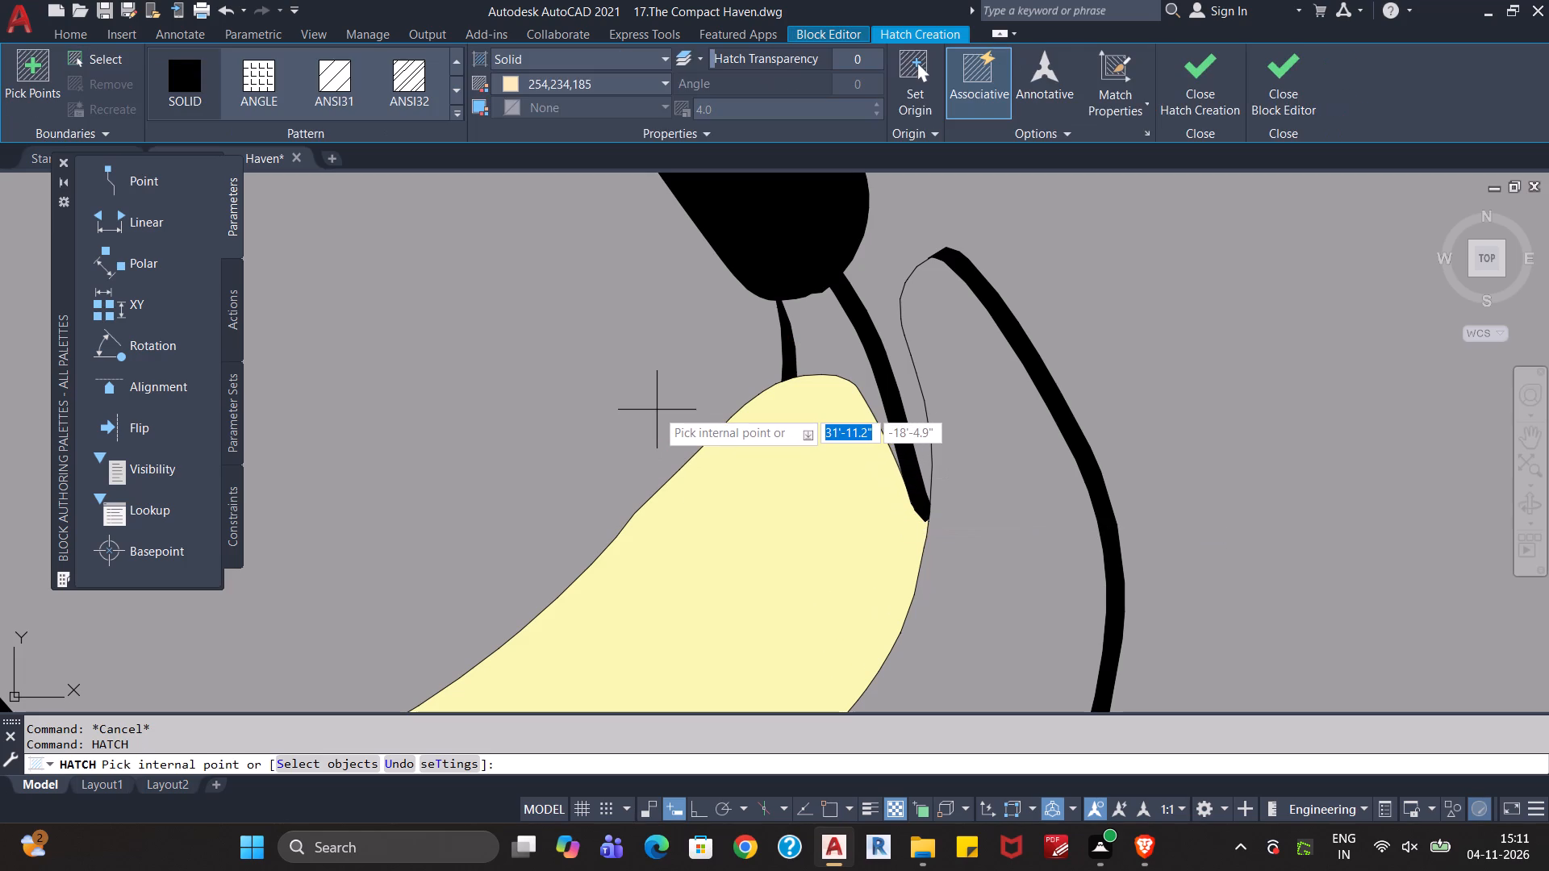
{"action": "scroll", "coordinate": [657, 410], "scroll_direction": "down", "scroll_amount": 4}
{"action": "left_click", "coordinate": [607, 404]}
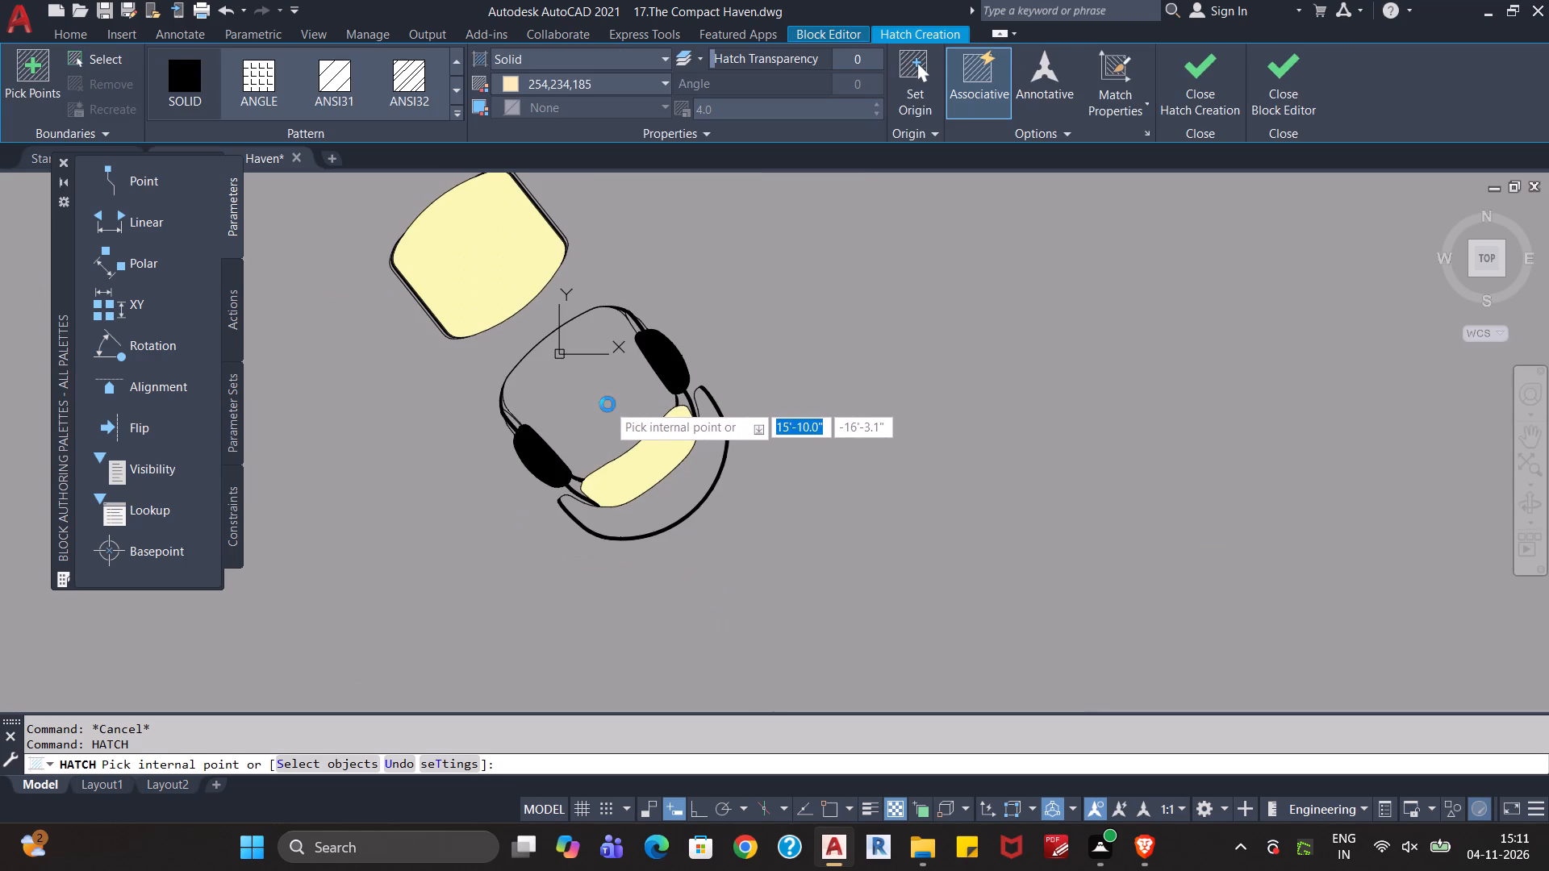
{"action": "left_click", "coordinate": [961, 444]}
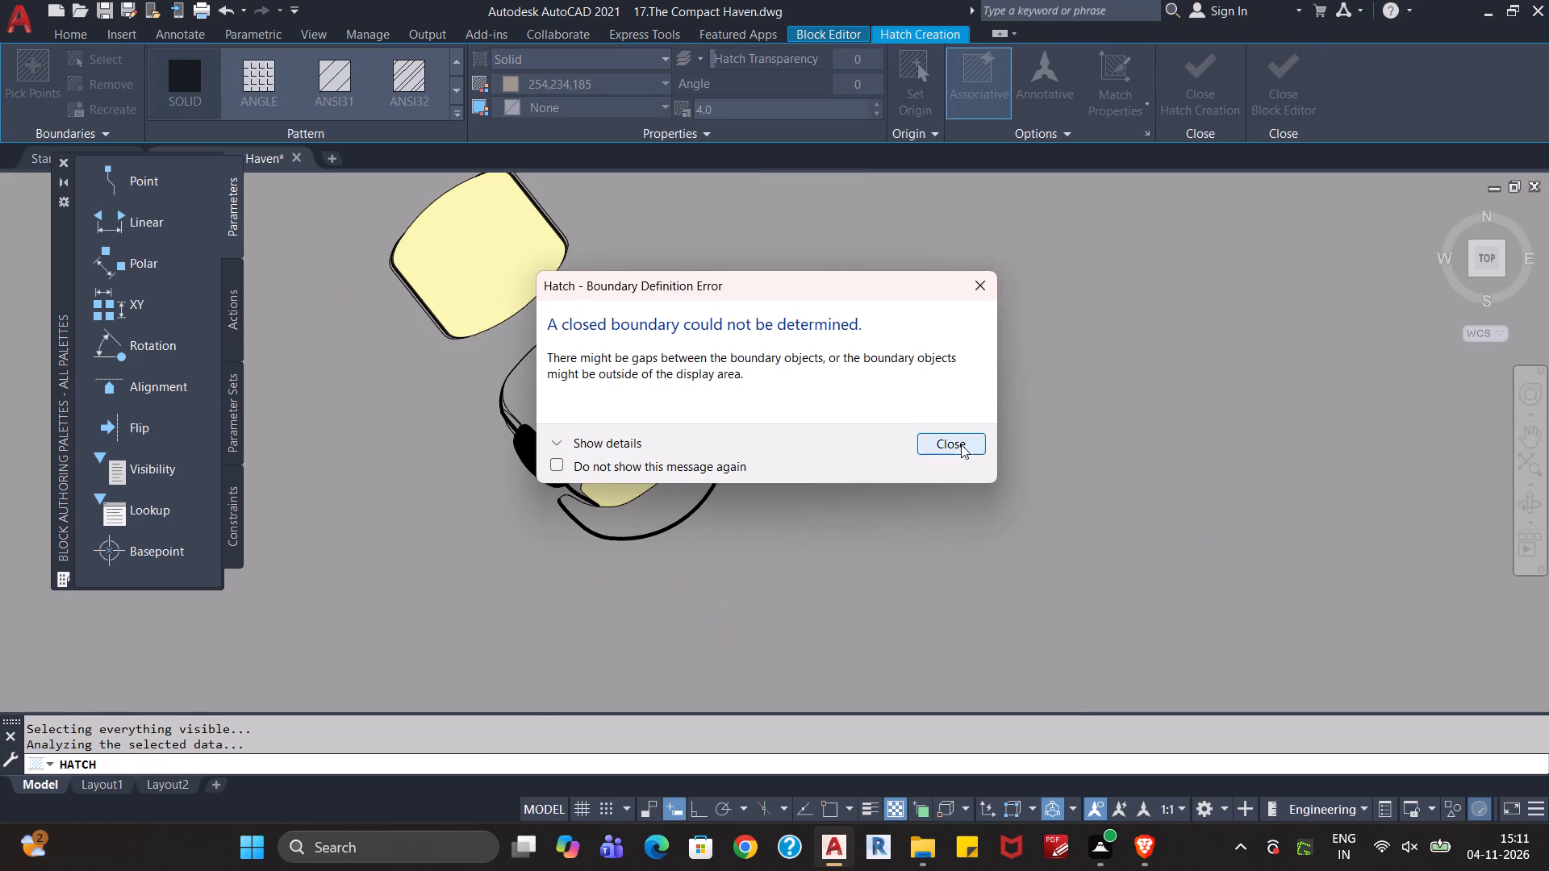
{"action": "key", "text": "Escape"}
Redraw the display to clear the red gap markers around the connector bars.
{"action": "key", "text": "r"}
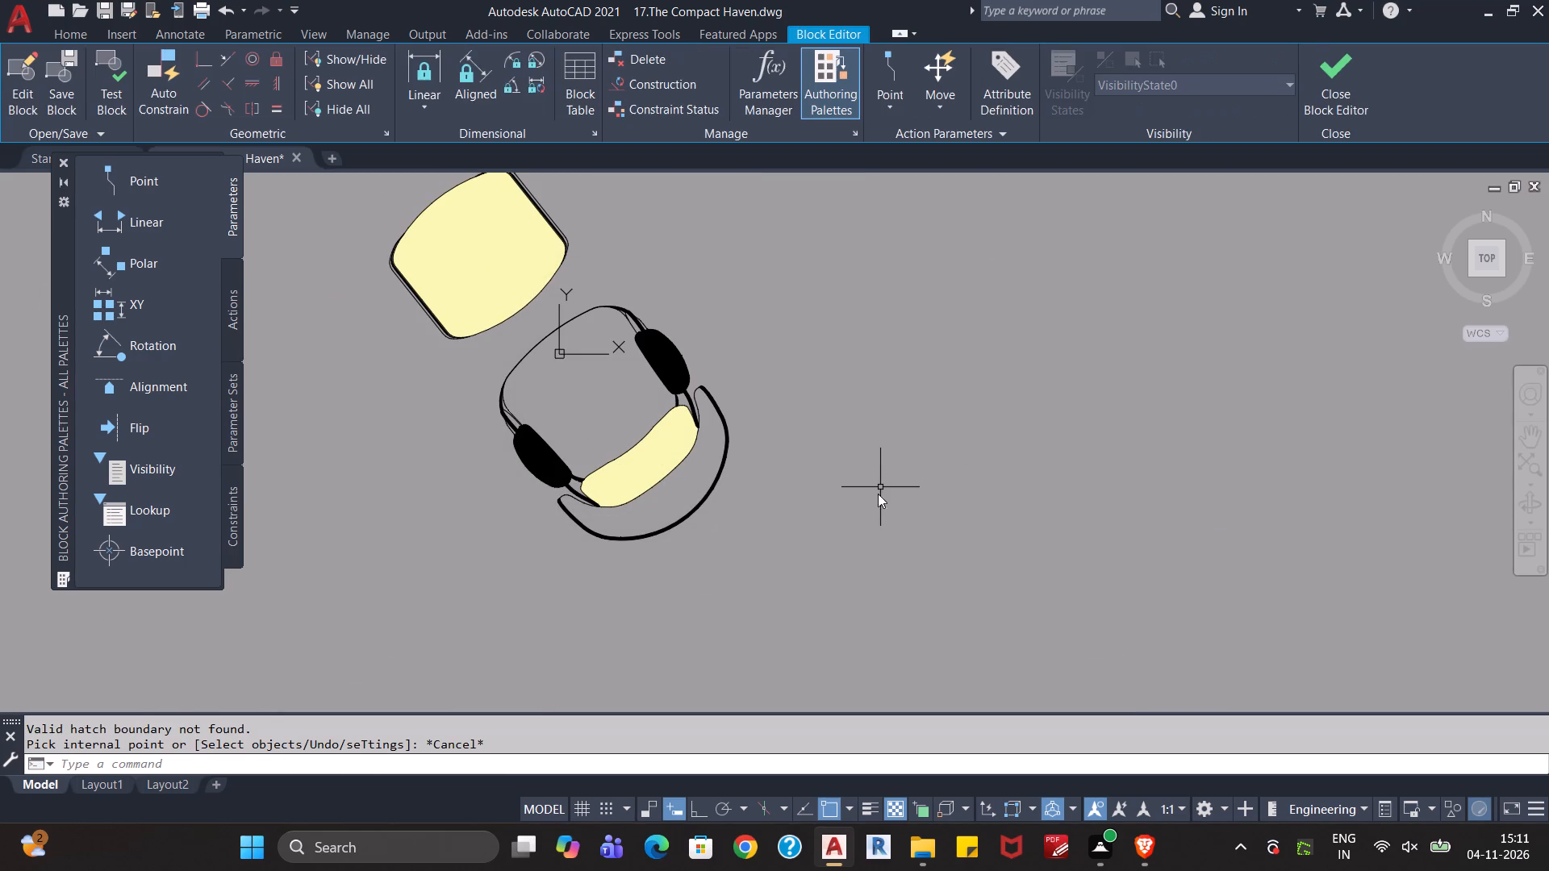
{"action": "key", "text": "e"}
{"action": "key", "text": "d"}
{"action": "key", "text": "Return"}
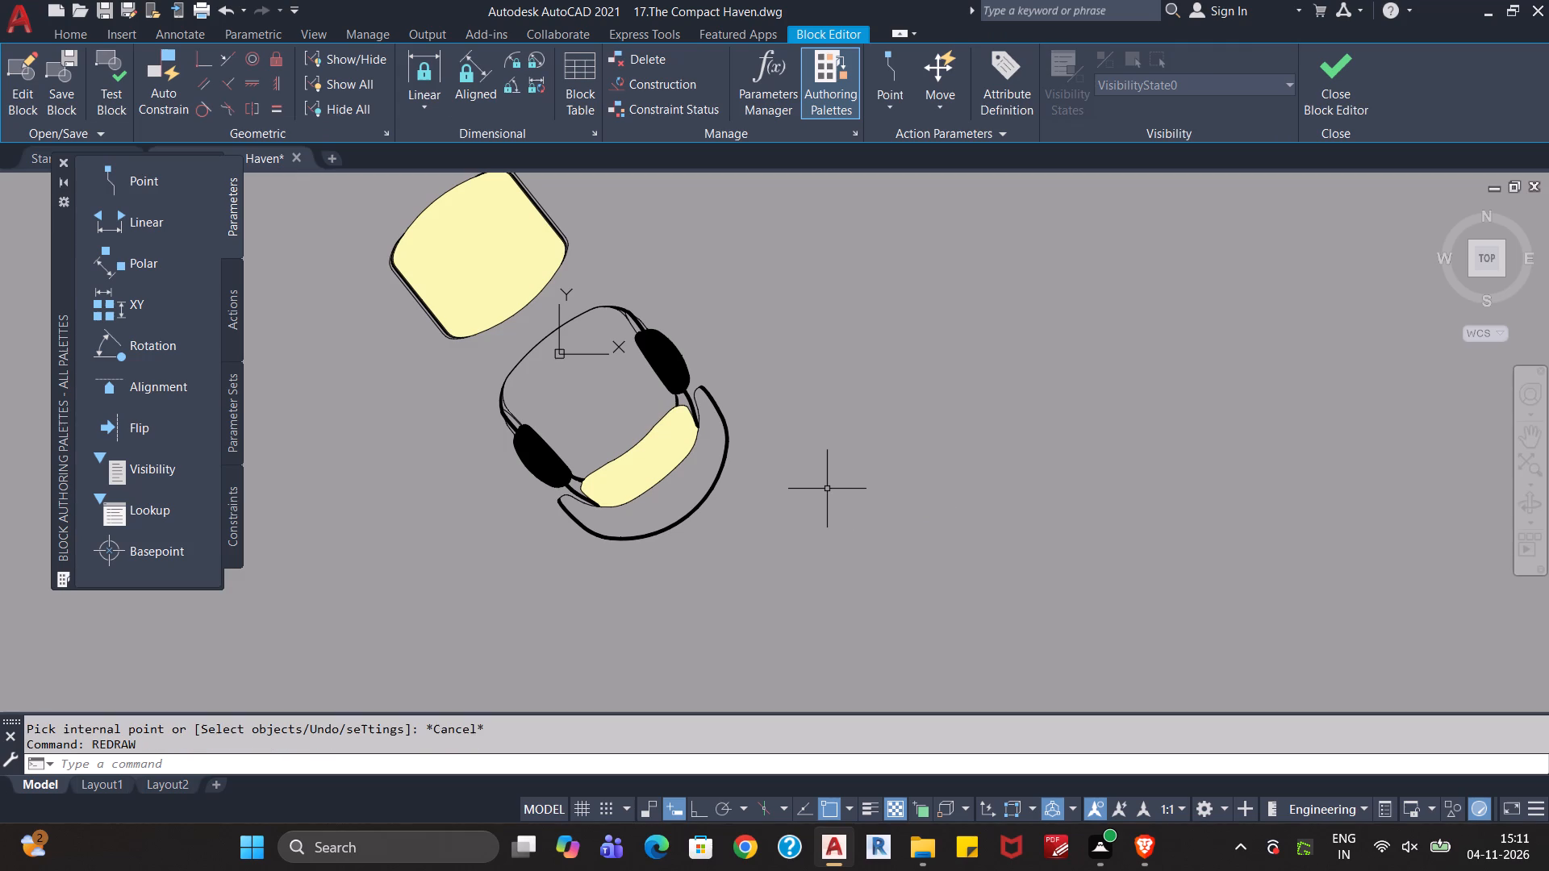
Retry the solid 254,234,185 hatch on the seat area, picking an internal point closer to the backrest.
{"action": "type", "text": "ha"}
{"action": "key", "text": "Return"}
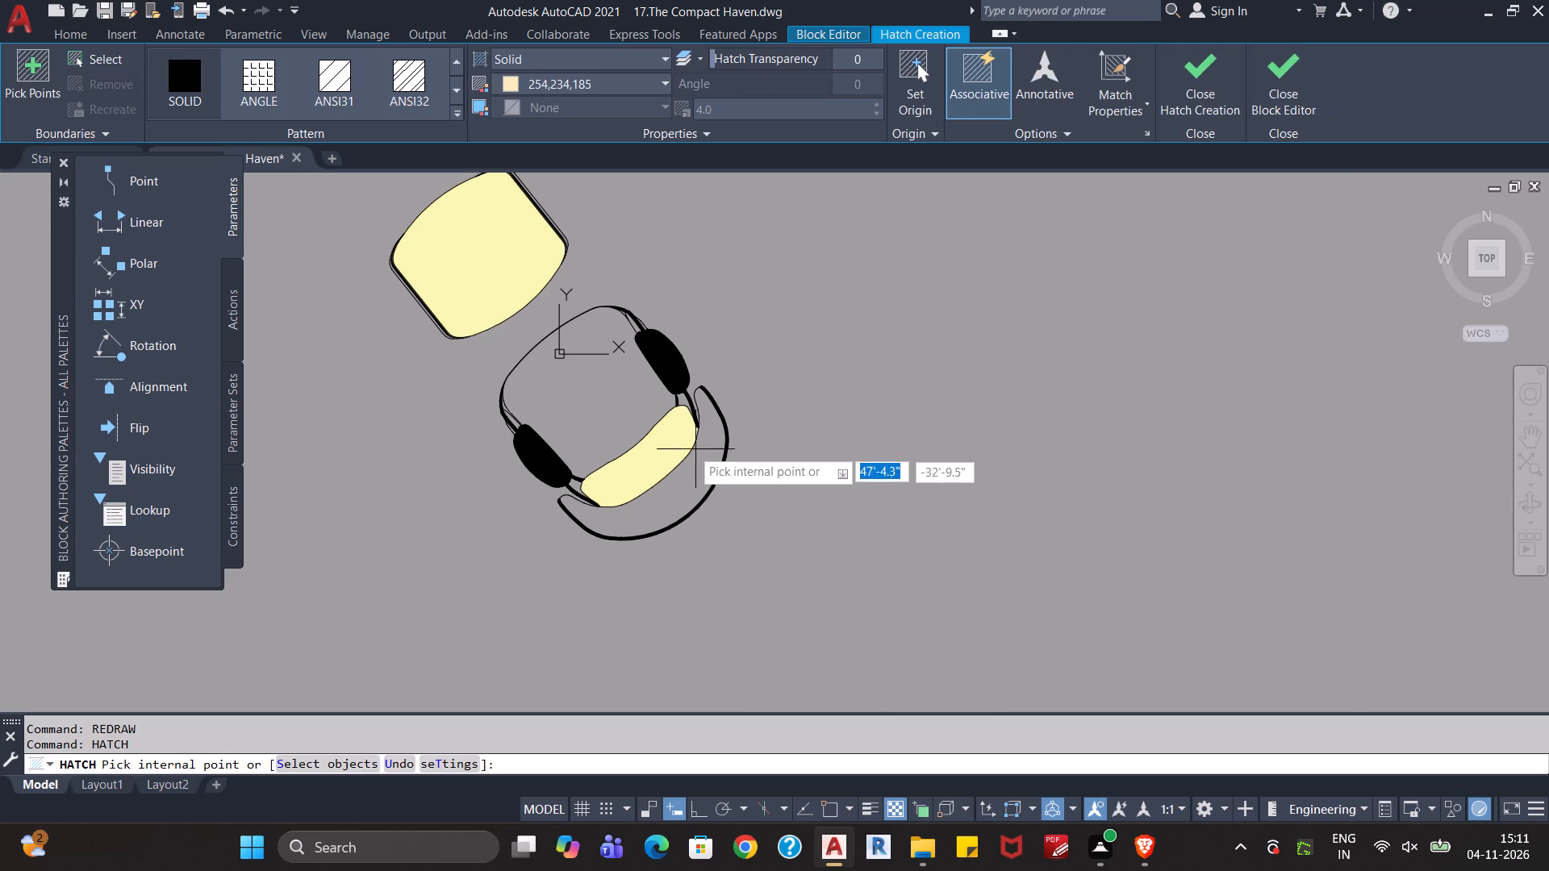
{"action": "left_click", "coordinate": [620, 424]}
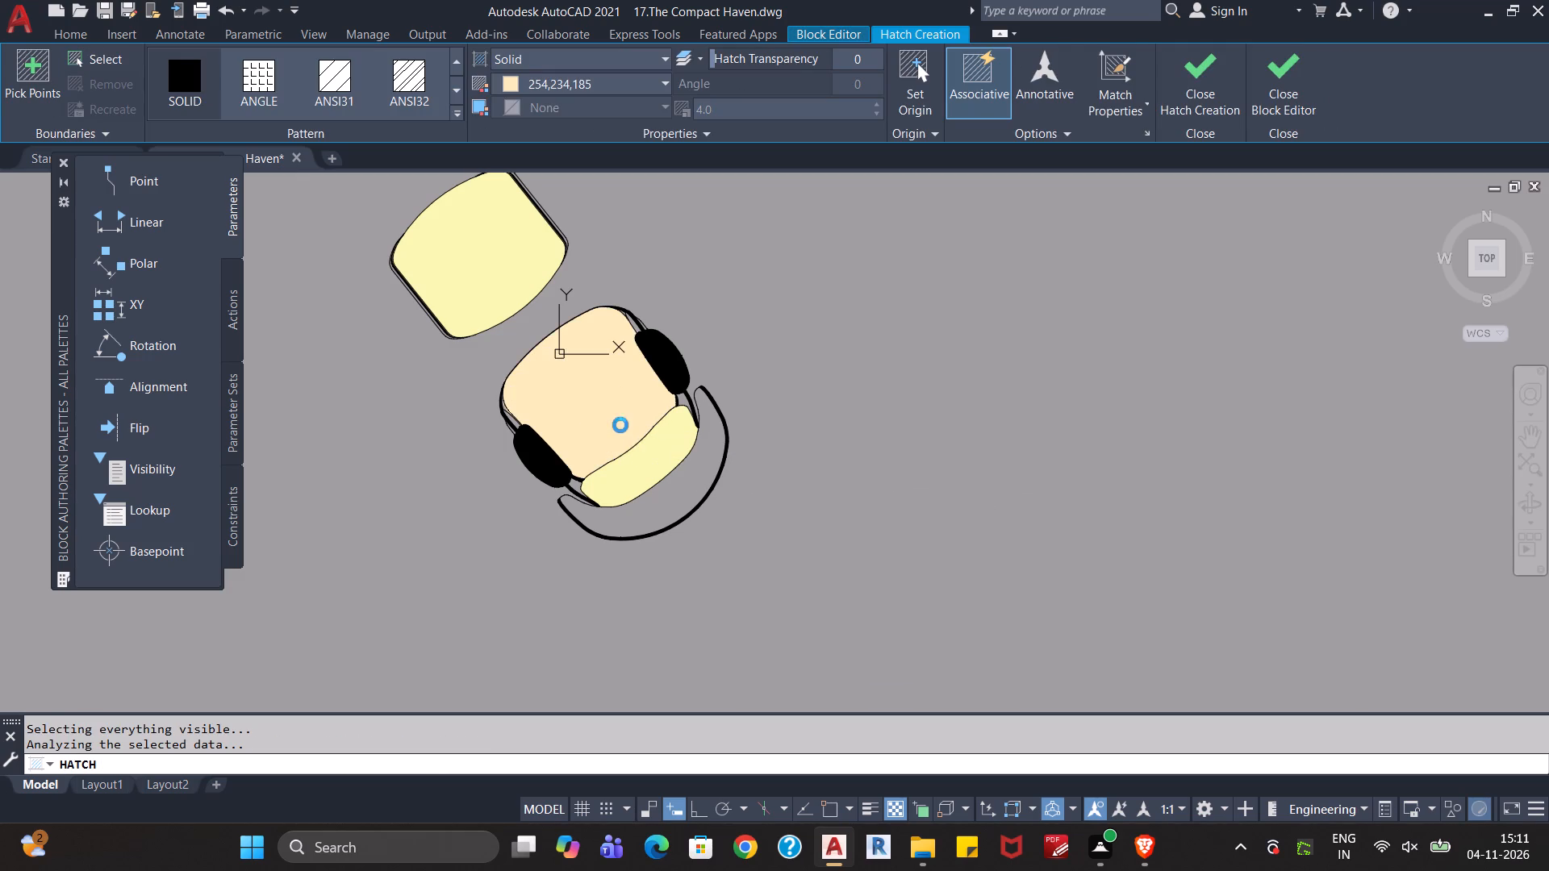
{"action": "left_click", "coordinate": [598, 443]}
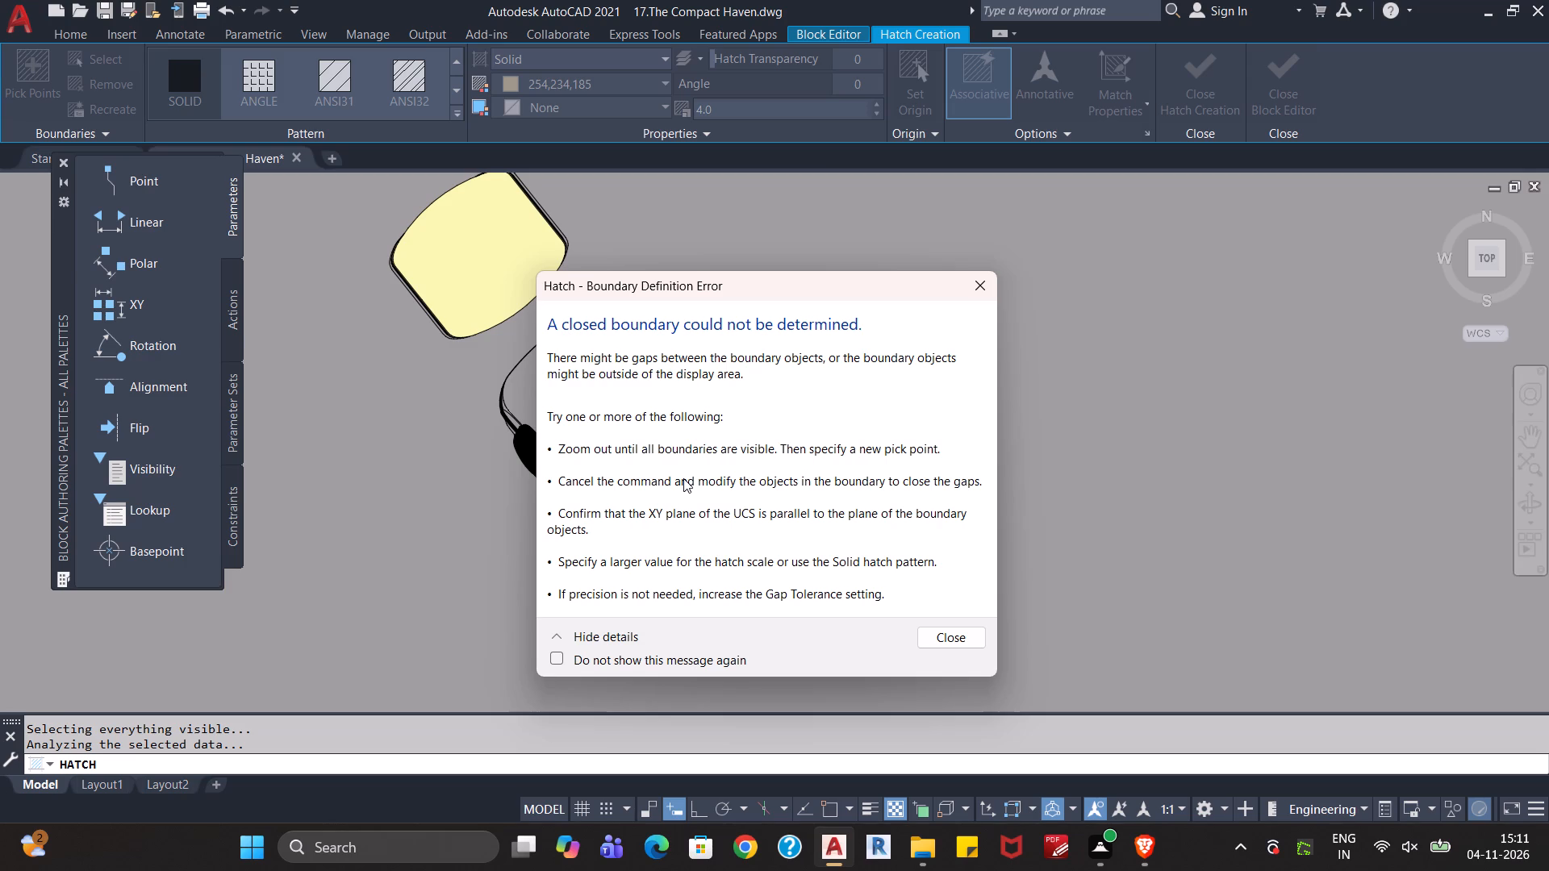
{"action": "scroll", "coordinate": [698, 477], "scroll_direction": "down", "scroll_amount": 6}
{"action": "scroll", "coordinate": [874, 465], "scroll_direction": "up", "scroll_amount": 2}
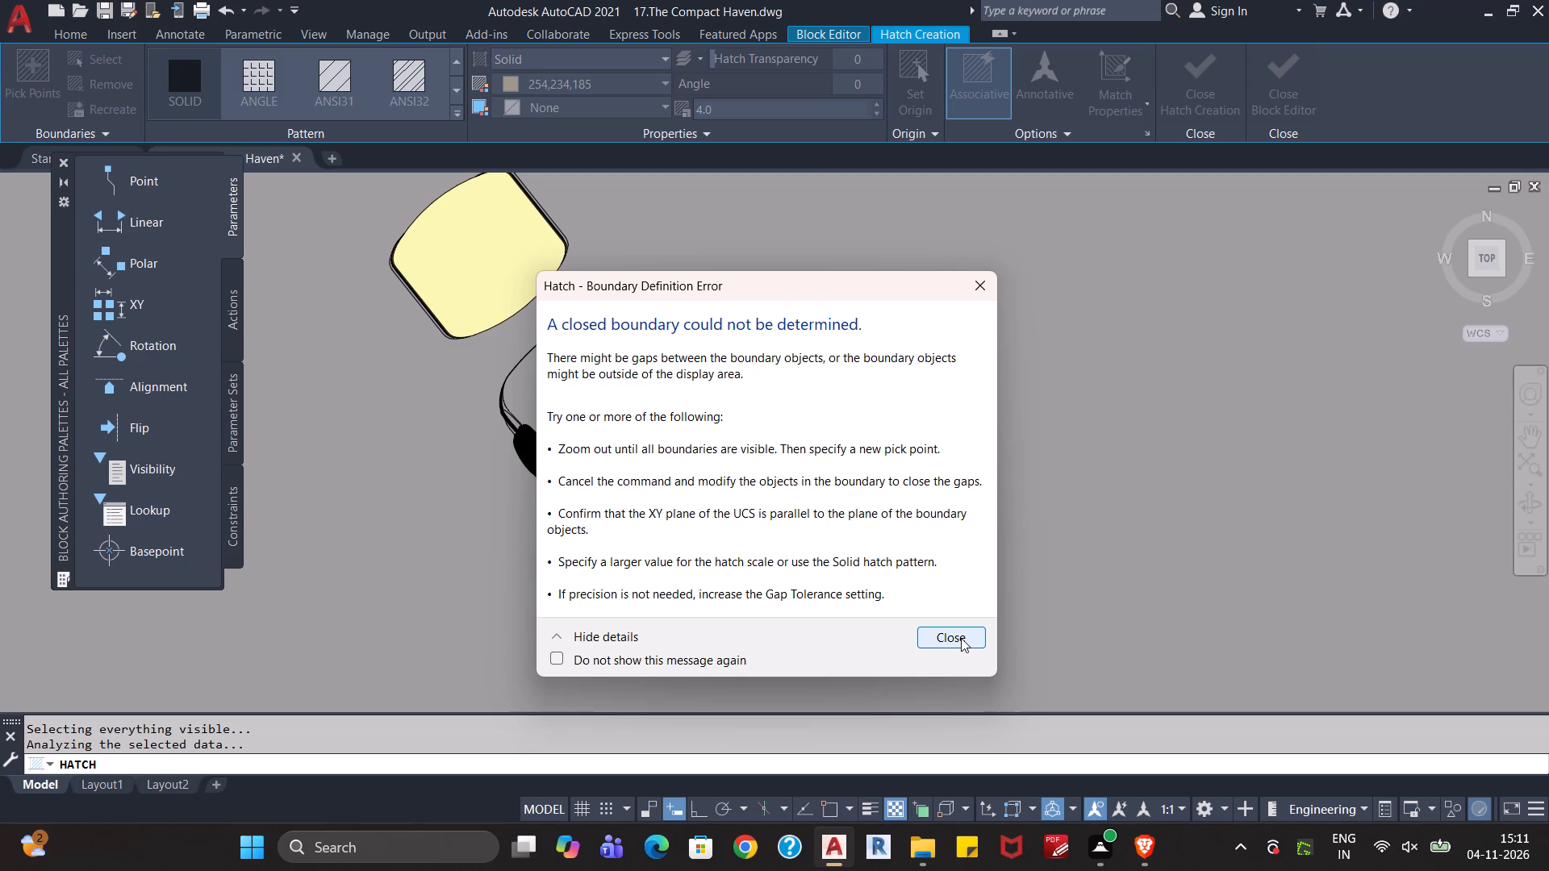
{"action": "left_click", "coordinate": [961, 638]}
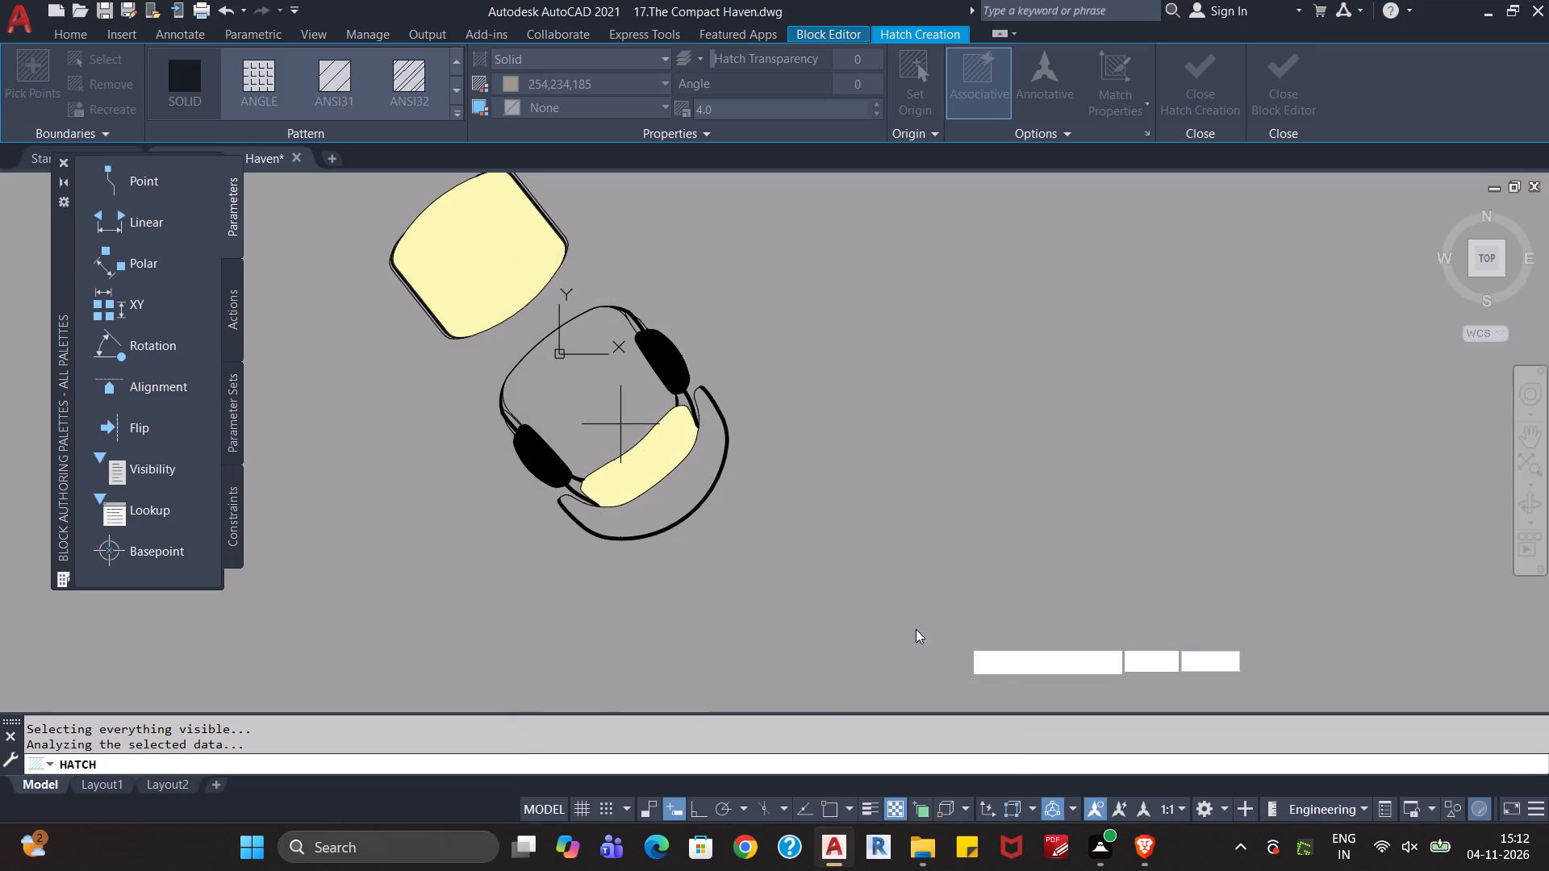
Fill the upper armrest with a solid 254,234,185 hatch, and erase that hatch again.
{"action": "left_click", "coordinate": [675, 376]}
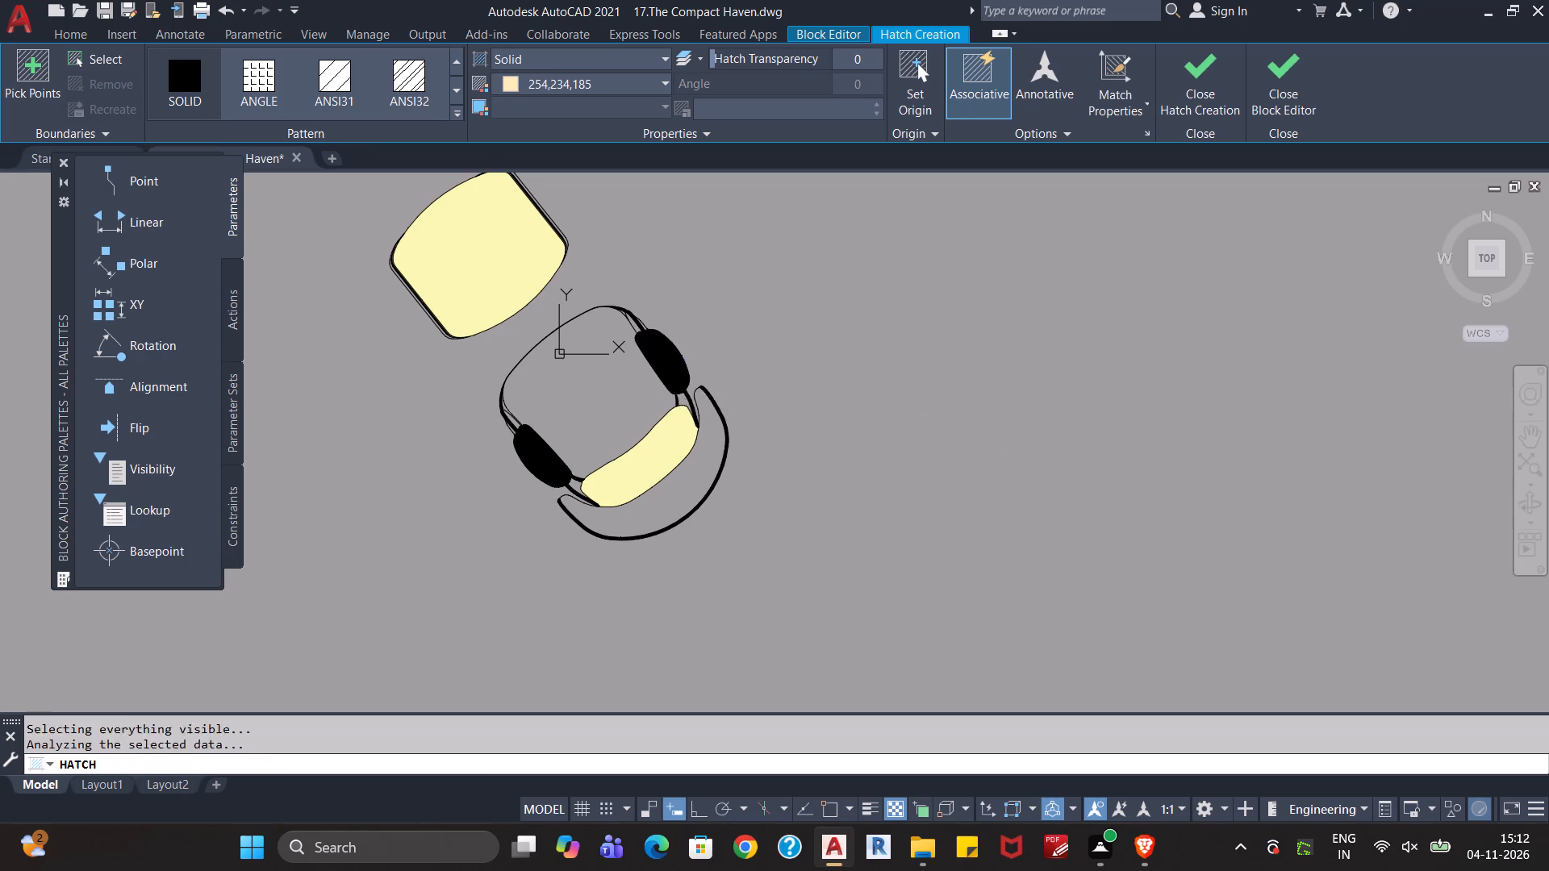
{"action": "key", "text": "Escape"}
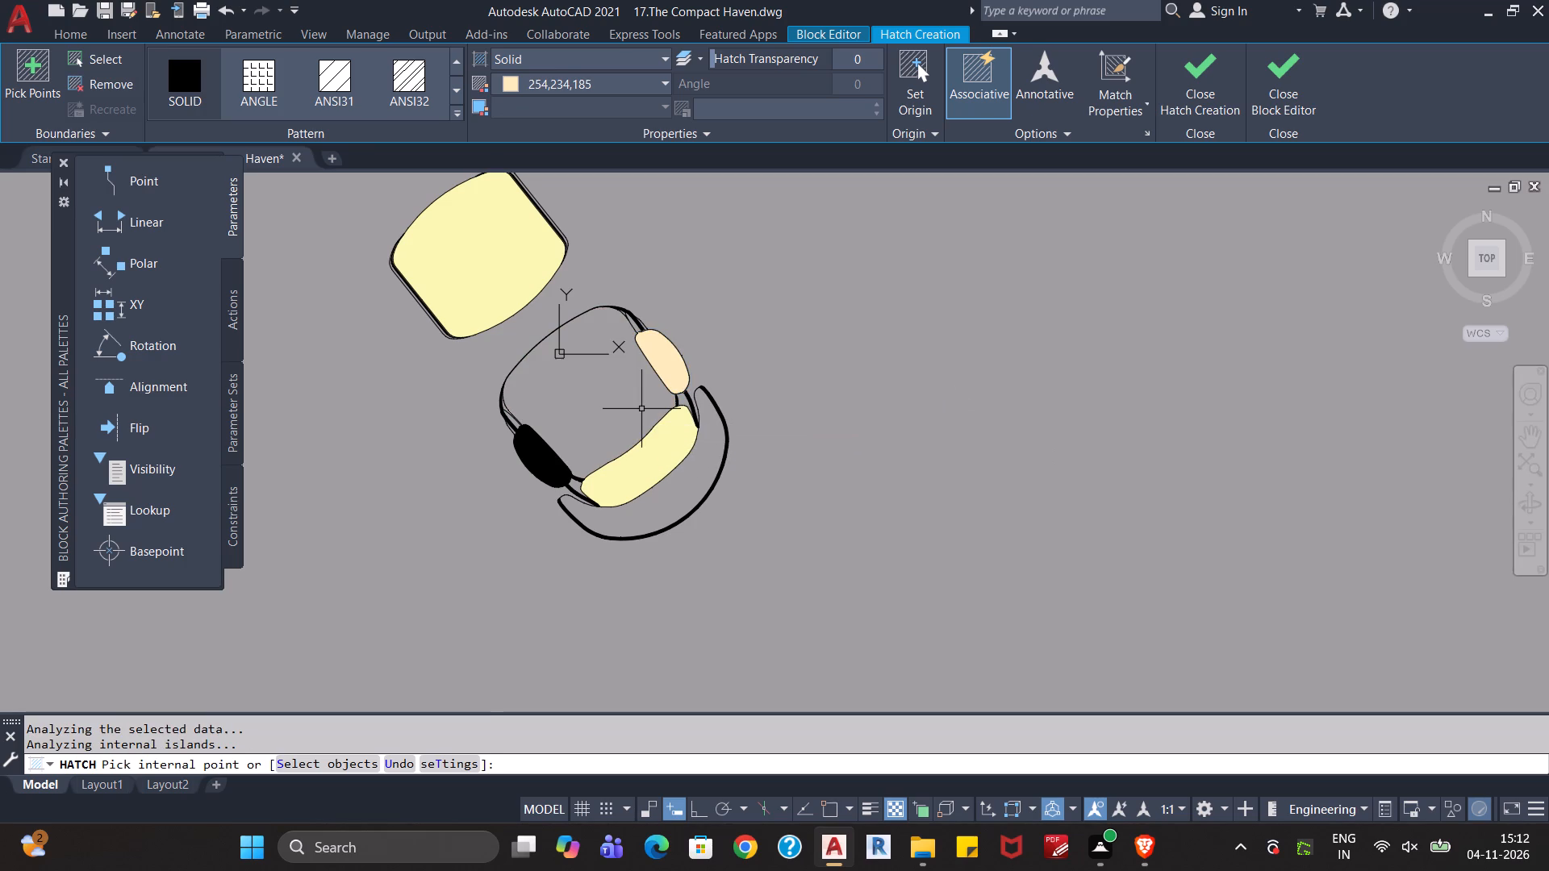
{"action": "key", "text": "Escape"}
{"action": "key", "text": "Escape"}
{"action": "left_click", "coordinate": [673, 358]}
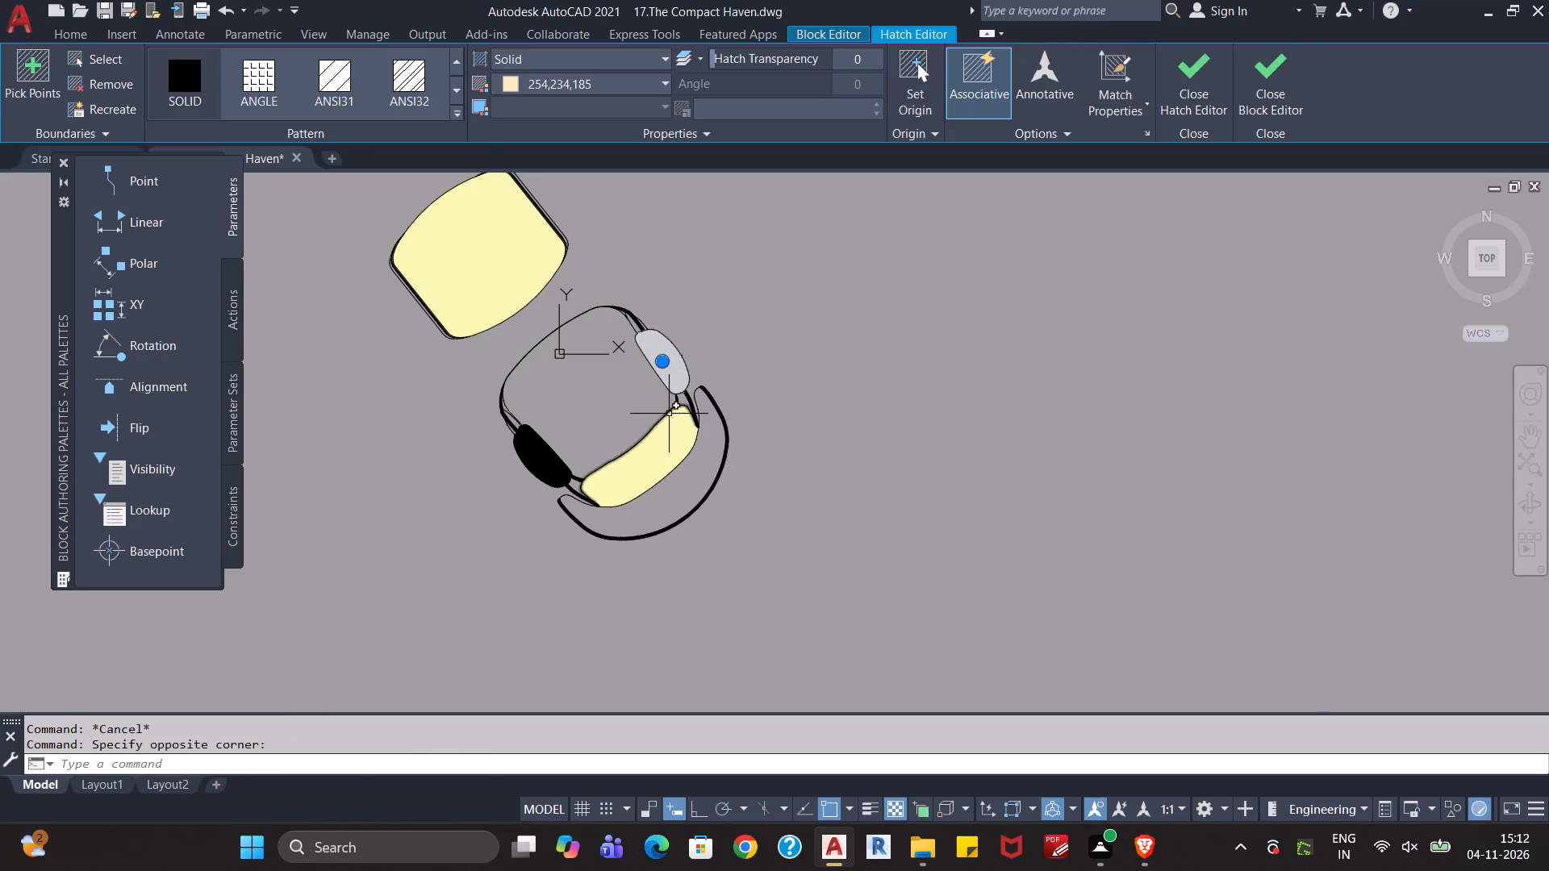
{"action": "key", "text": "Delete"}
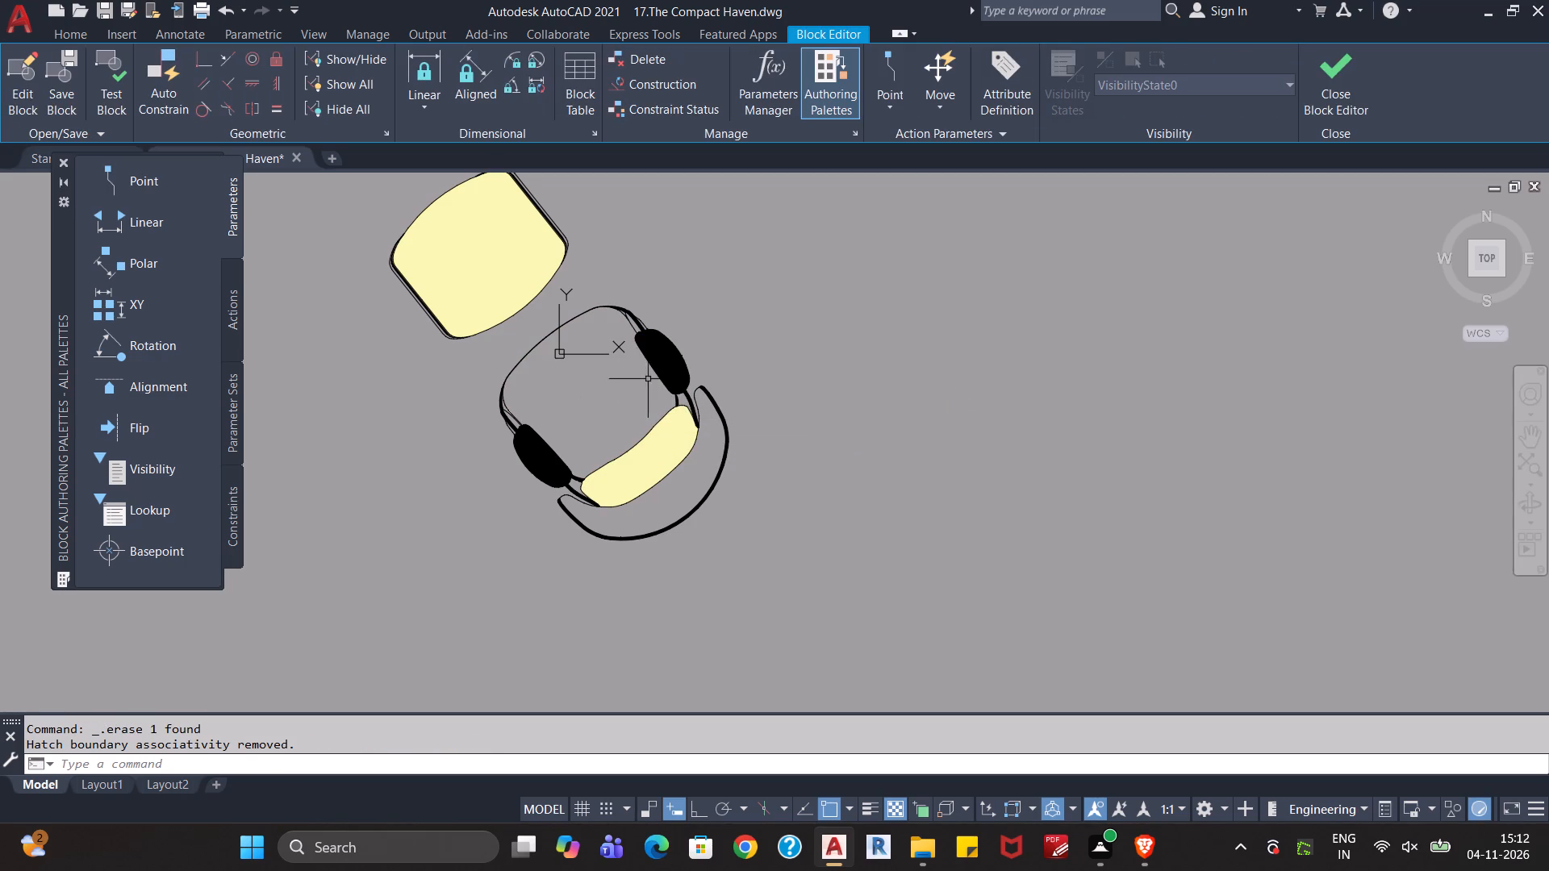
Erase the black armrest hatch and the coloured hatches of the lower armrest, the backrest and the separate seat shape above the chair.
{"action": "left_click", "coordinate": [665, 364]}
{"action": "key", "text": "Delete"}
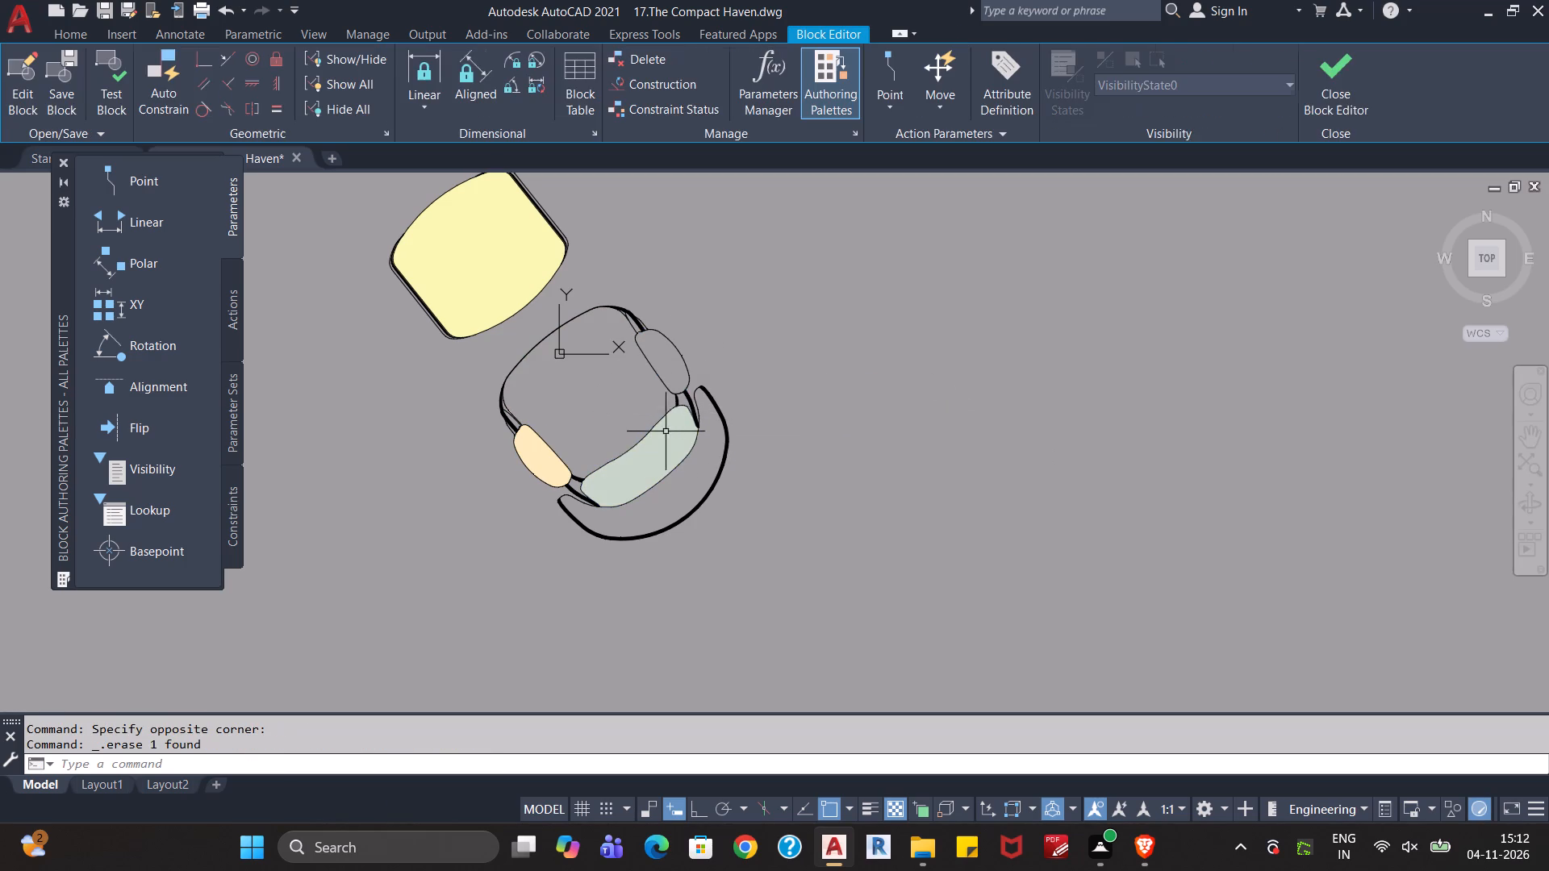
{"action": "left_click", "coordinate": [557, 469]}
{"action": "key", "text": "Delete"}
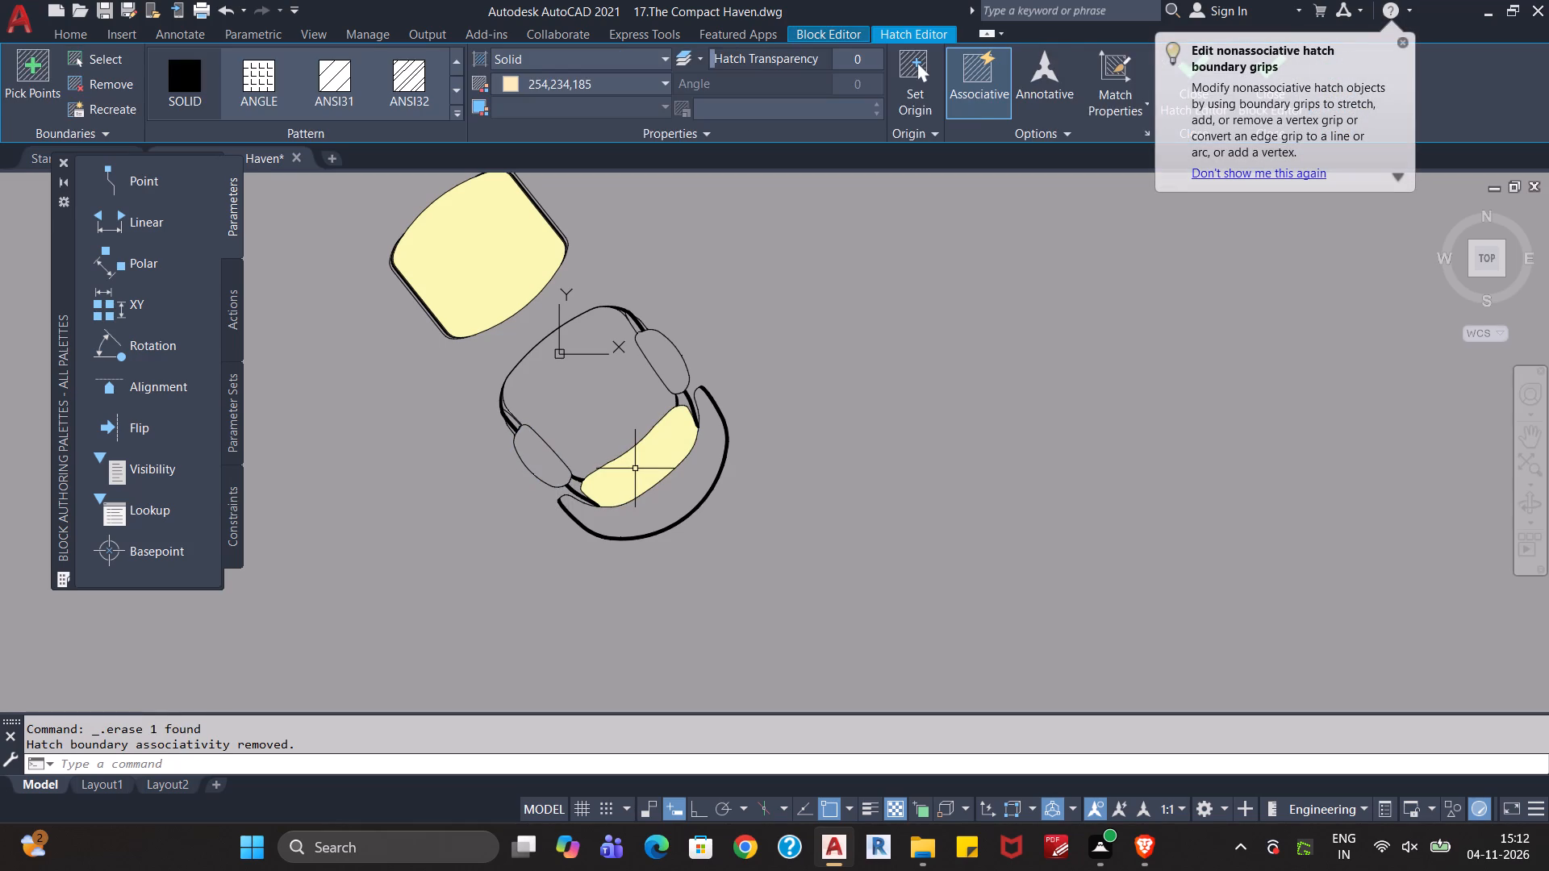
{"action": "left_click", "coordinate": [669, 463]}
{"action": "key", "text": "Delete"}
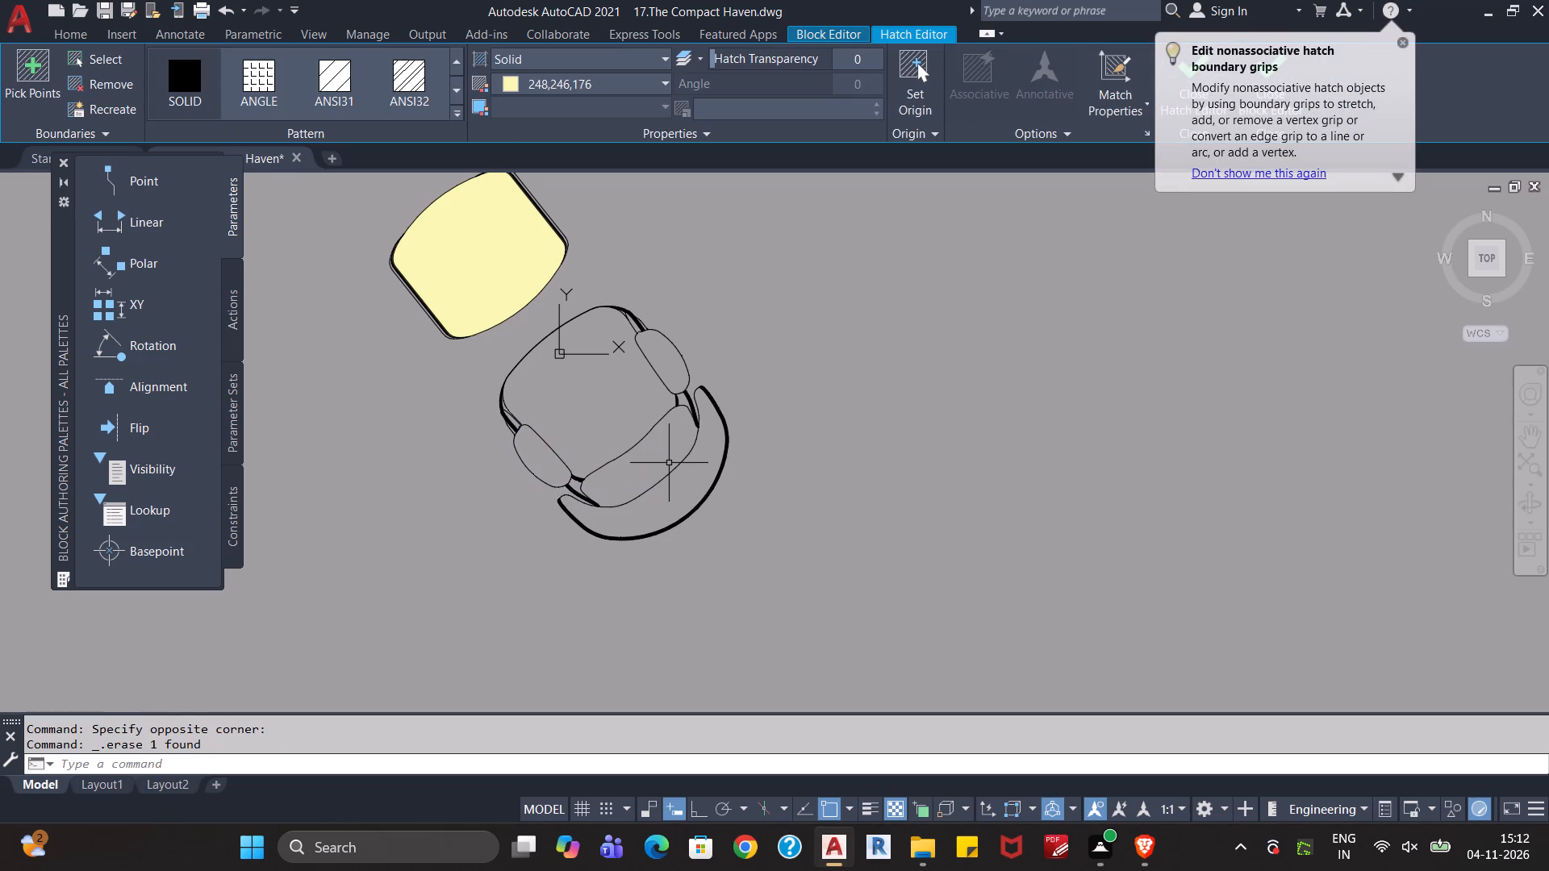
{"action": "left_click", "coordinate": [488, 264]}
{"action": "key", "text": "Delete"}
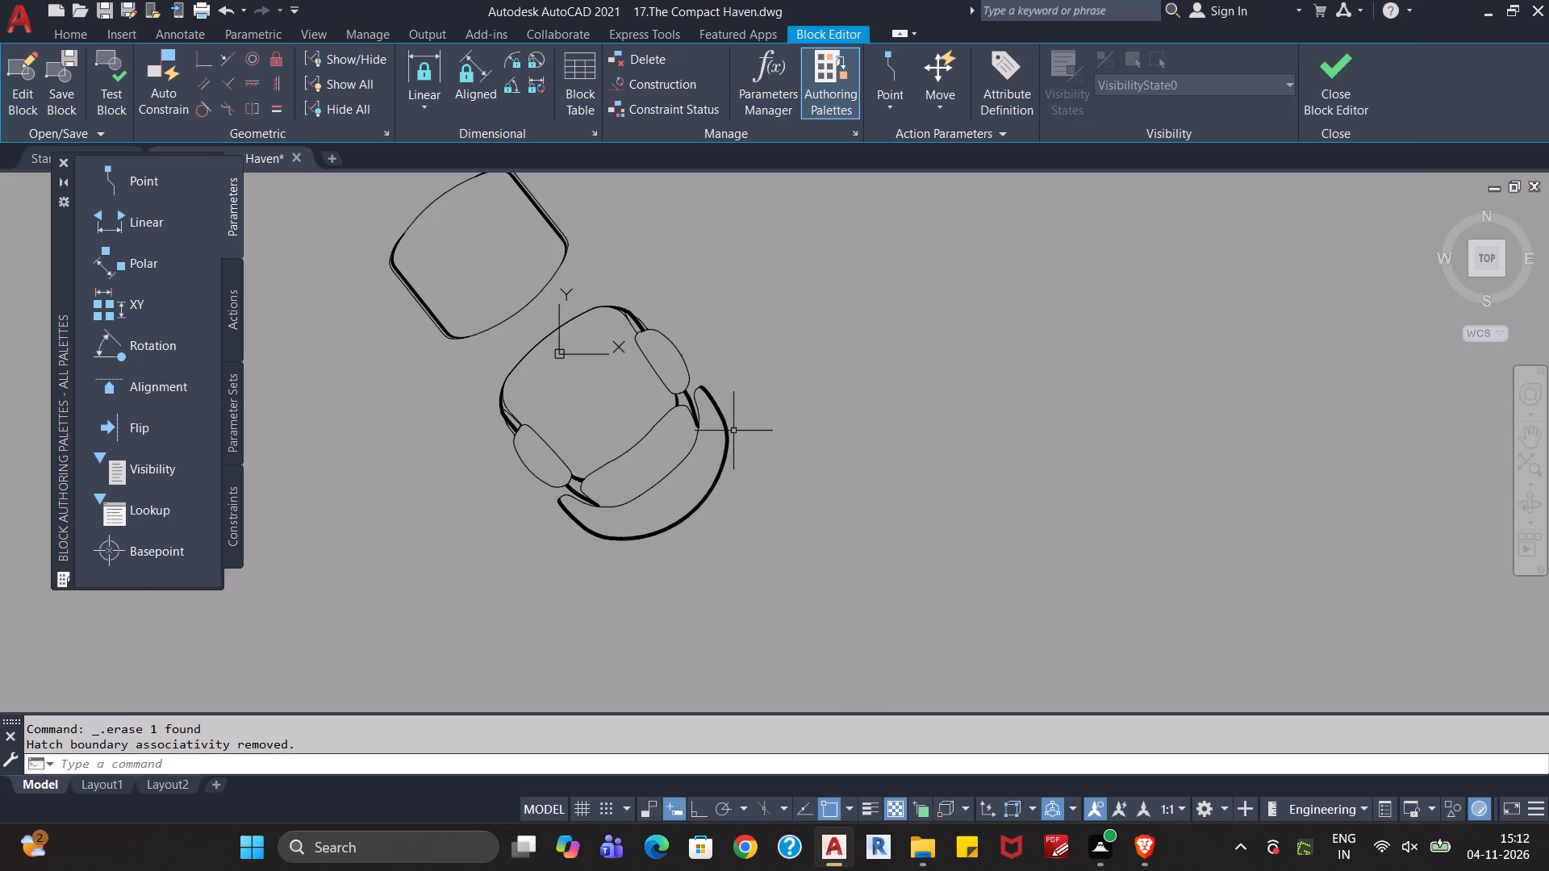
Erase the black solid hatch filling the connector bars and the curved outer frame.
{"action": "scroll", "coordinate": [718, 419], "scroll_direction": "up", "scroll_amount": 4}
{"action": "left_click", "coordinate": [552, 394]}
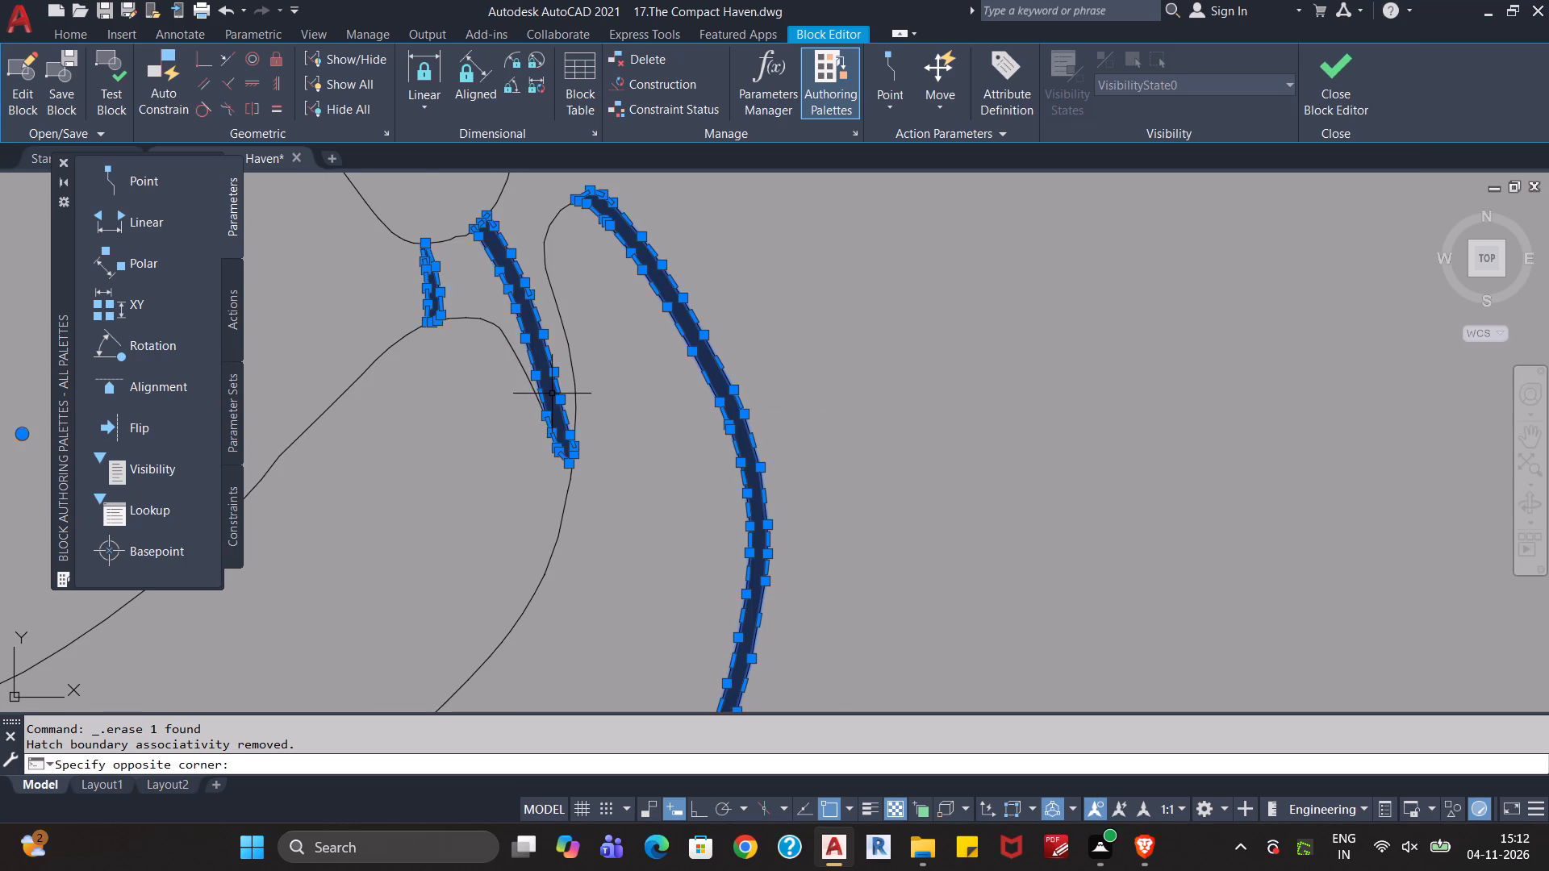
{"action": "key", "text": "Delete"}
Stretch the lowest bend vertex of the connector bar's inner edge line onto the end of the adjoining backrest outline.
{"action": "scroll", "coordinate": [731, 444], "scroll_direction": "down", "scroll_amount": 2}
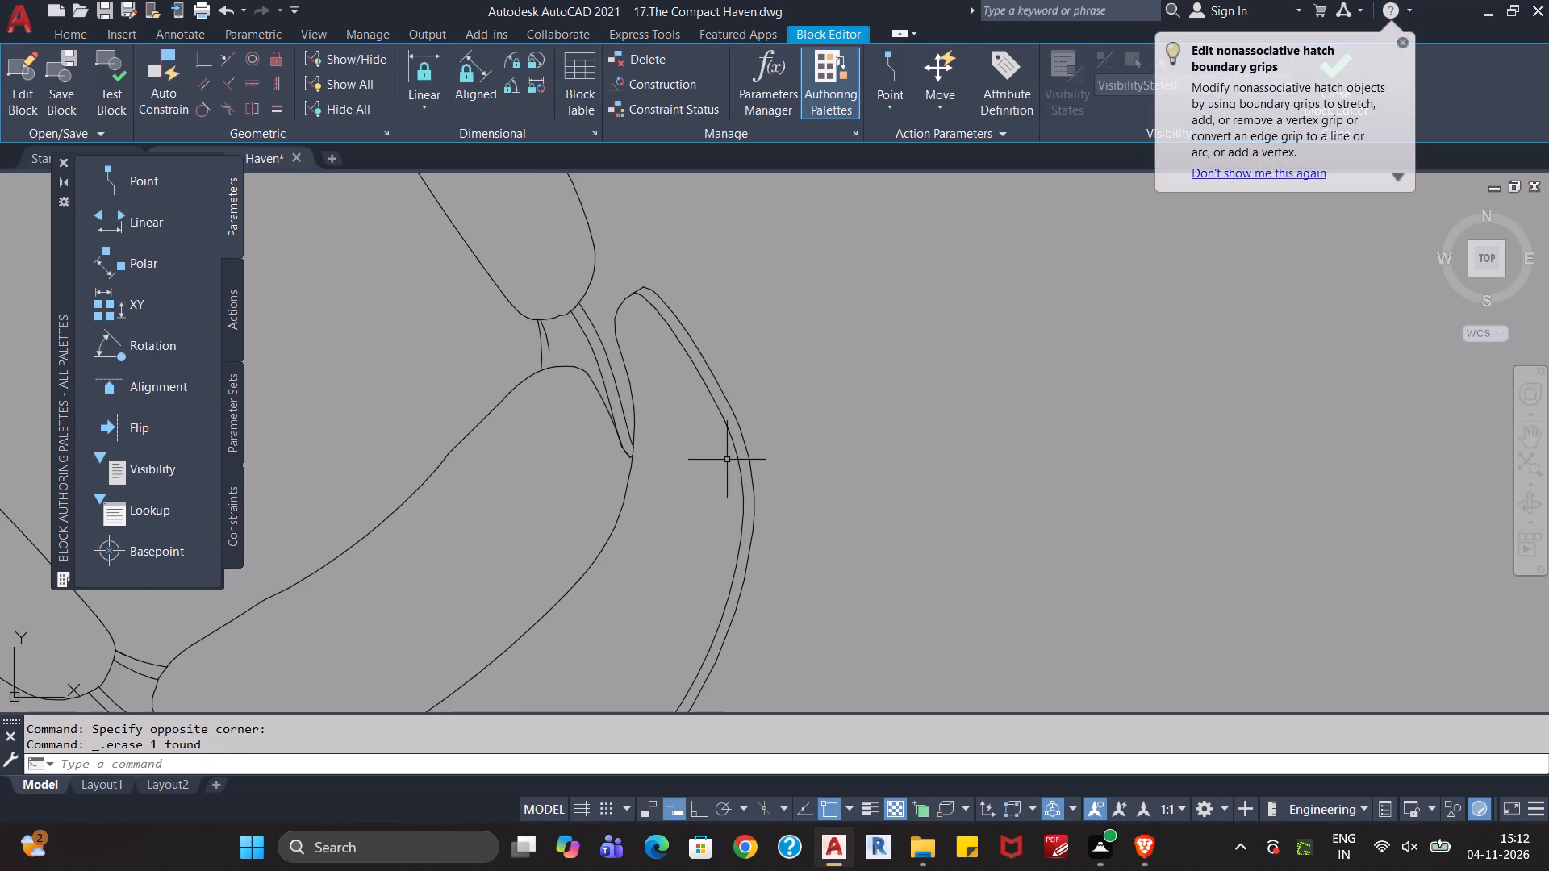
{"action": "scroll", "coordinate": [674, 498], "scroll_direction": "up", "scroll_amount": 3}
{"action": "middle_click_drag", "start_coordinate": [619, 448], "coordinate": [801, 601]}
{"action": "scroll", "coordinate": [637, 520], "scroll_direction": "up", "scroll_amount": 3}
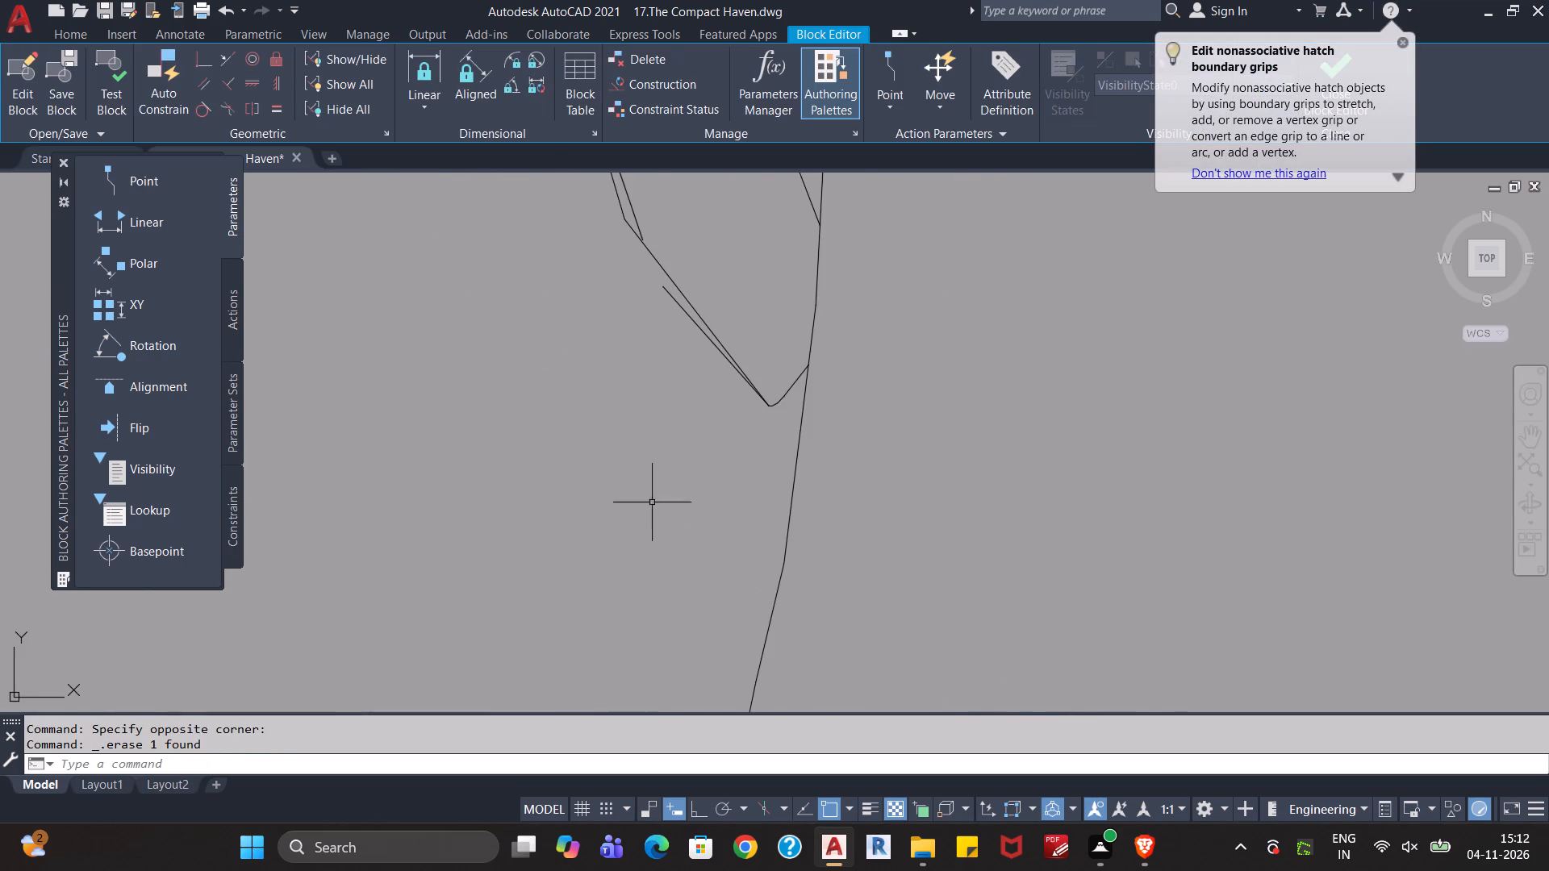
{"action": "middle_click_drag", "start_coordinate": [680, 472], "coordinate": [690, 614]}
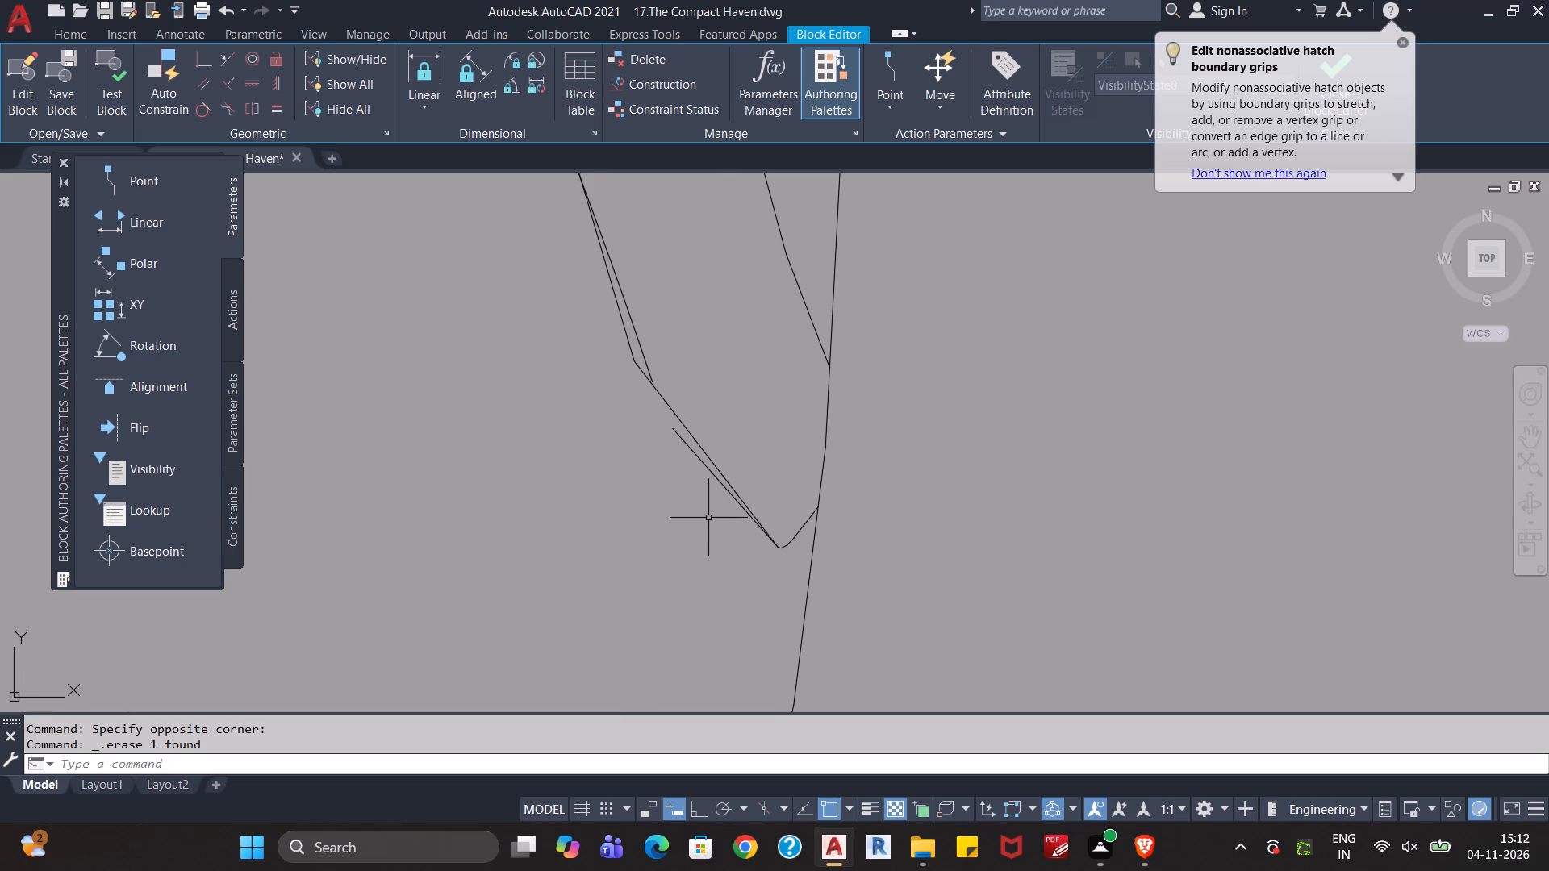
{"action": "scroll", "coordinate": [708, 518], "scroll_direction": "down", "scroll_amount": 4}
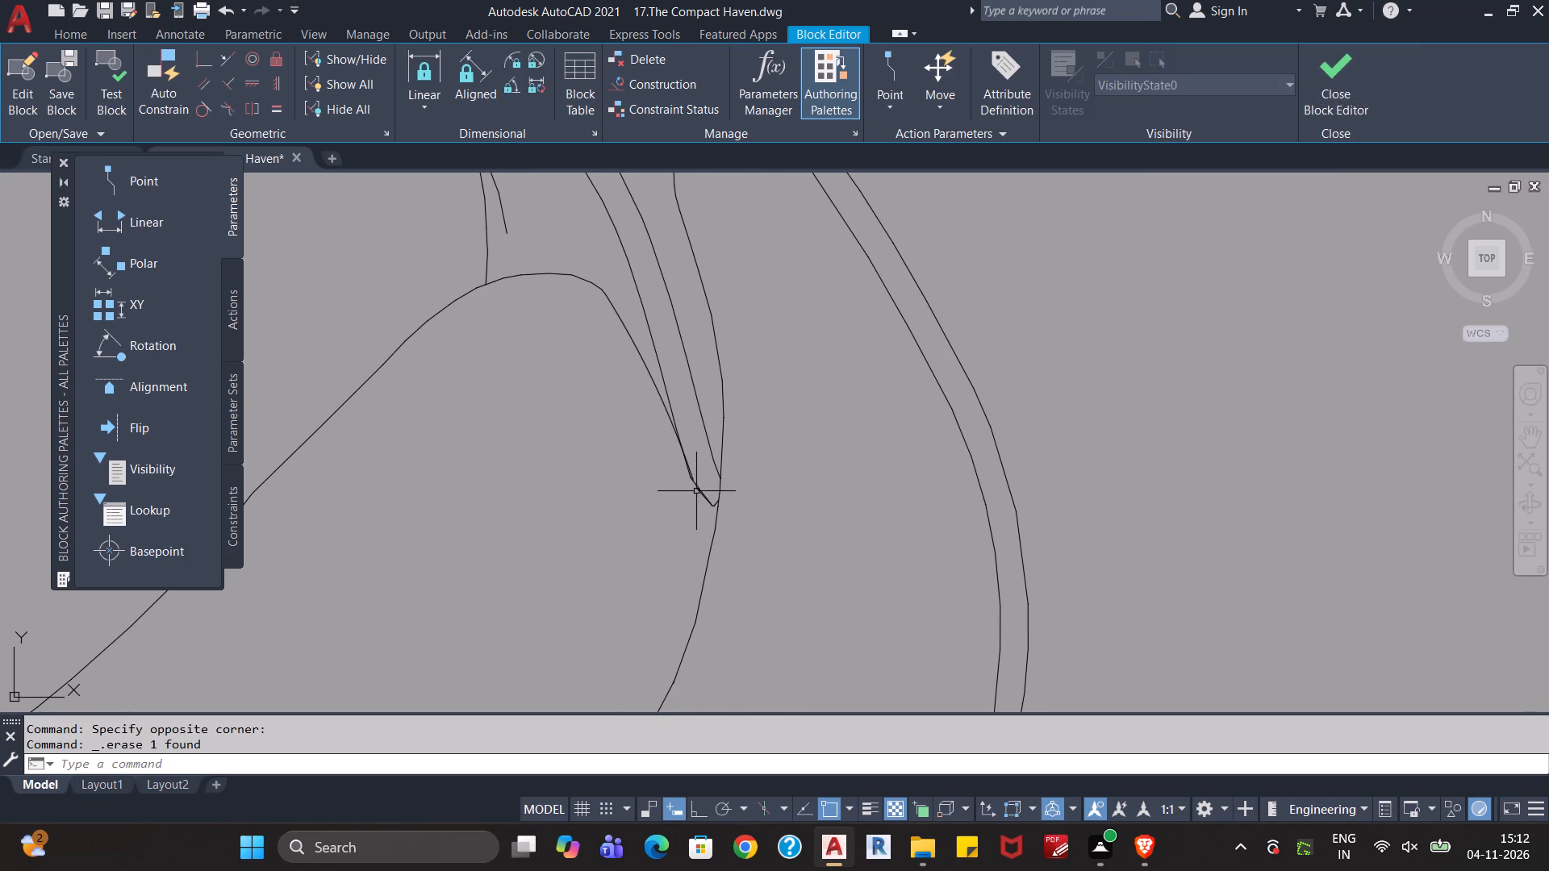
{"action": "scroll", "coordinate": [695, 458], "scroll_direction": "up", "scroll_amount": 3}
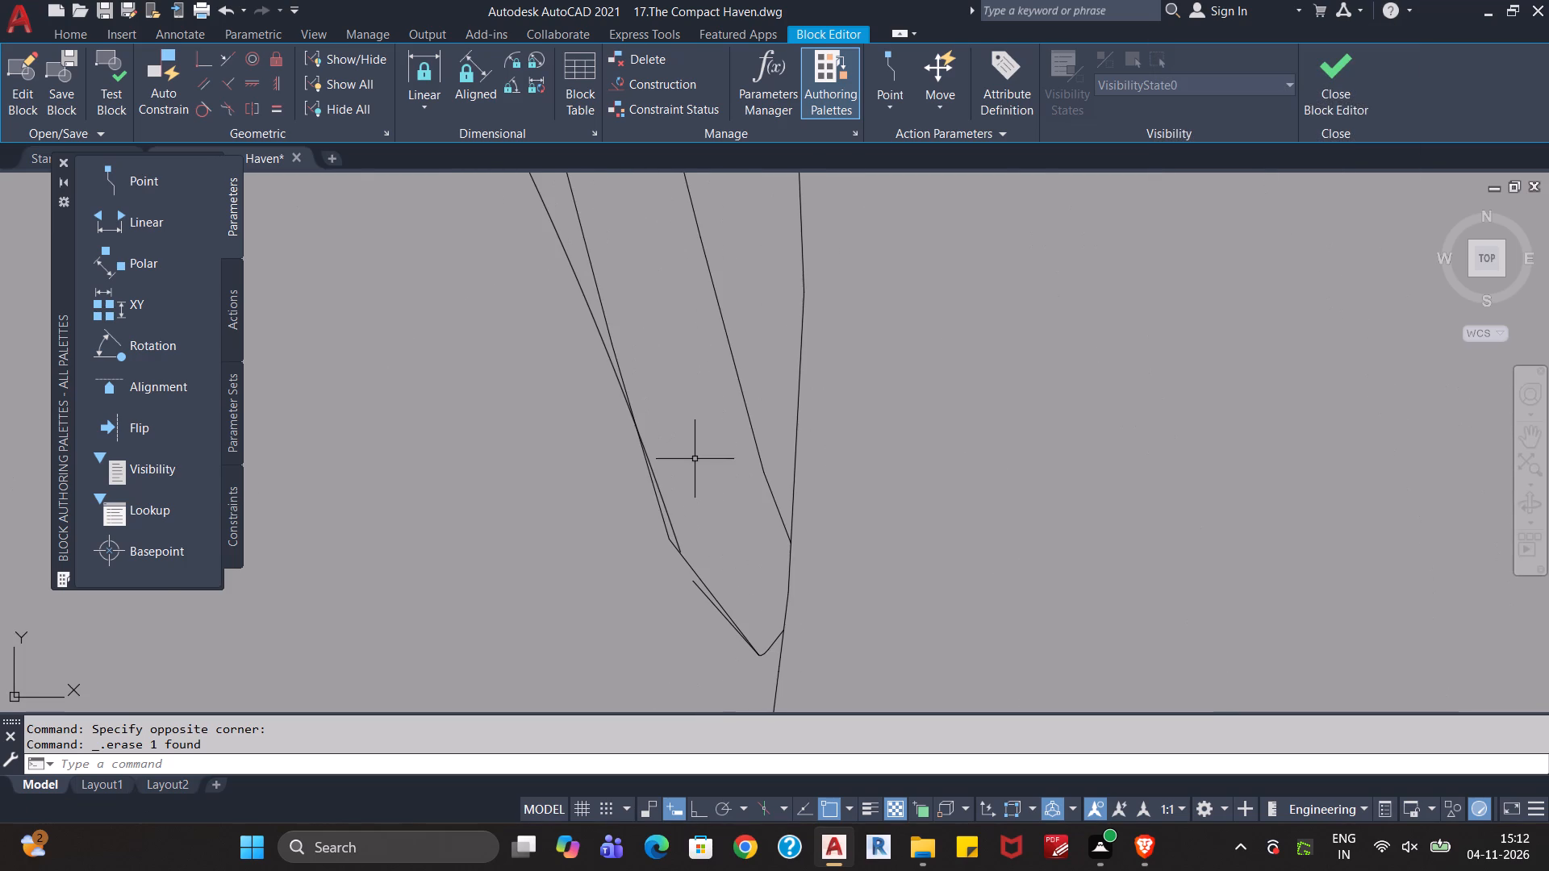
{"action": "left_click", "coordinate": [609, 323]}
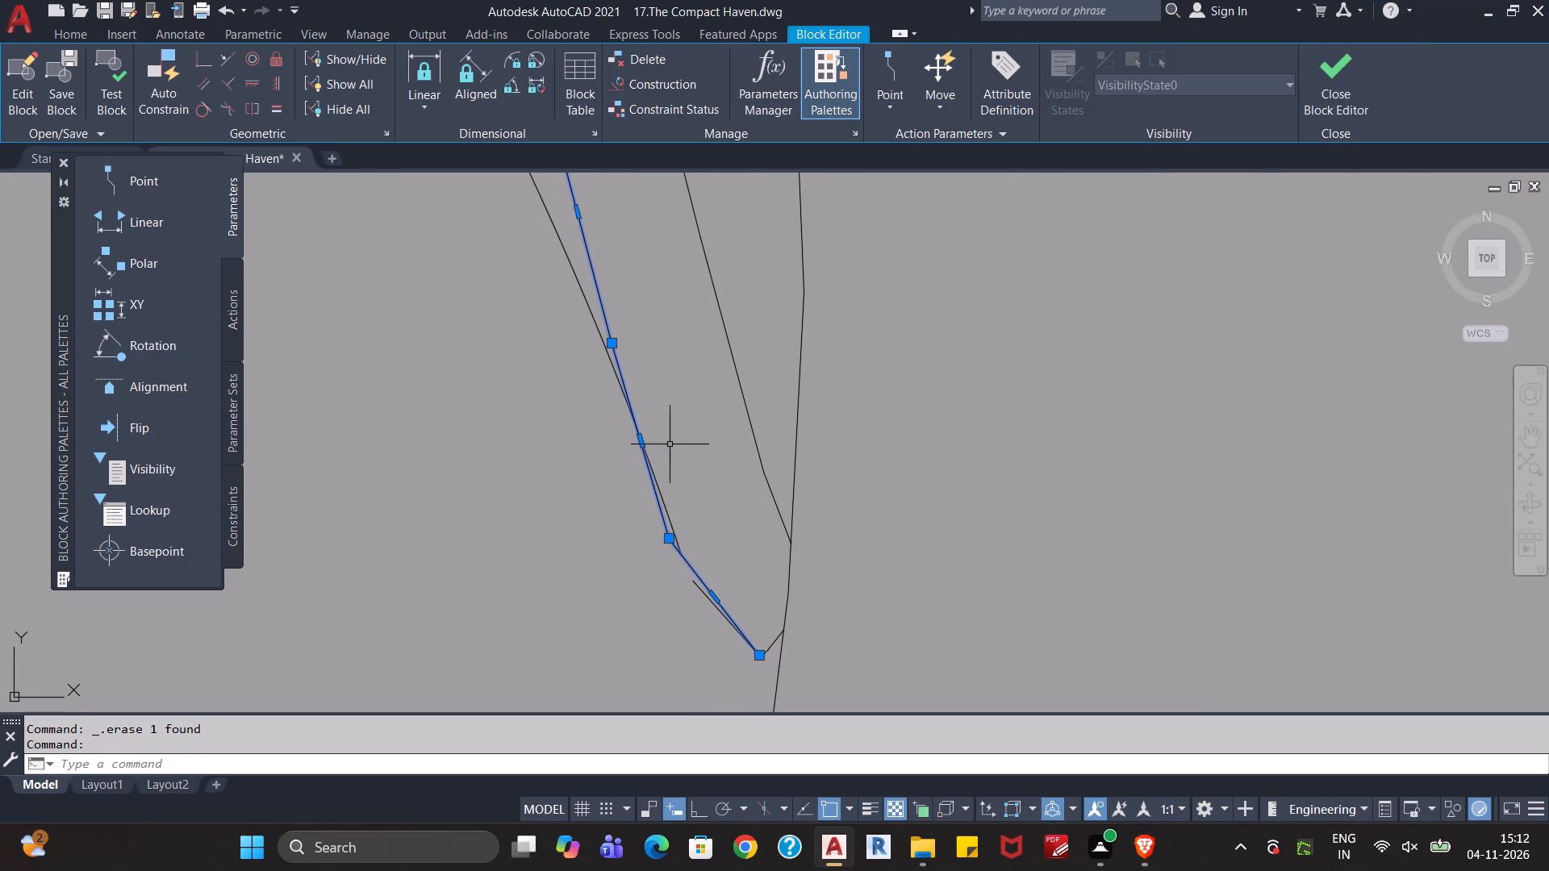
{"action": "left_click", "coordinate": [666, 541]}
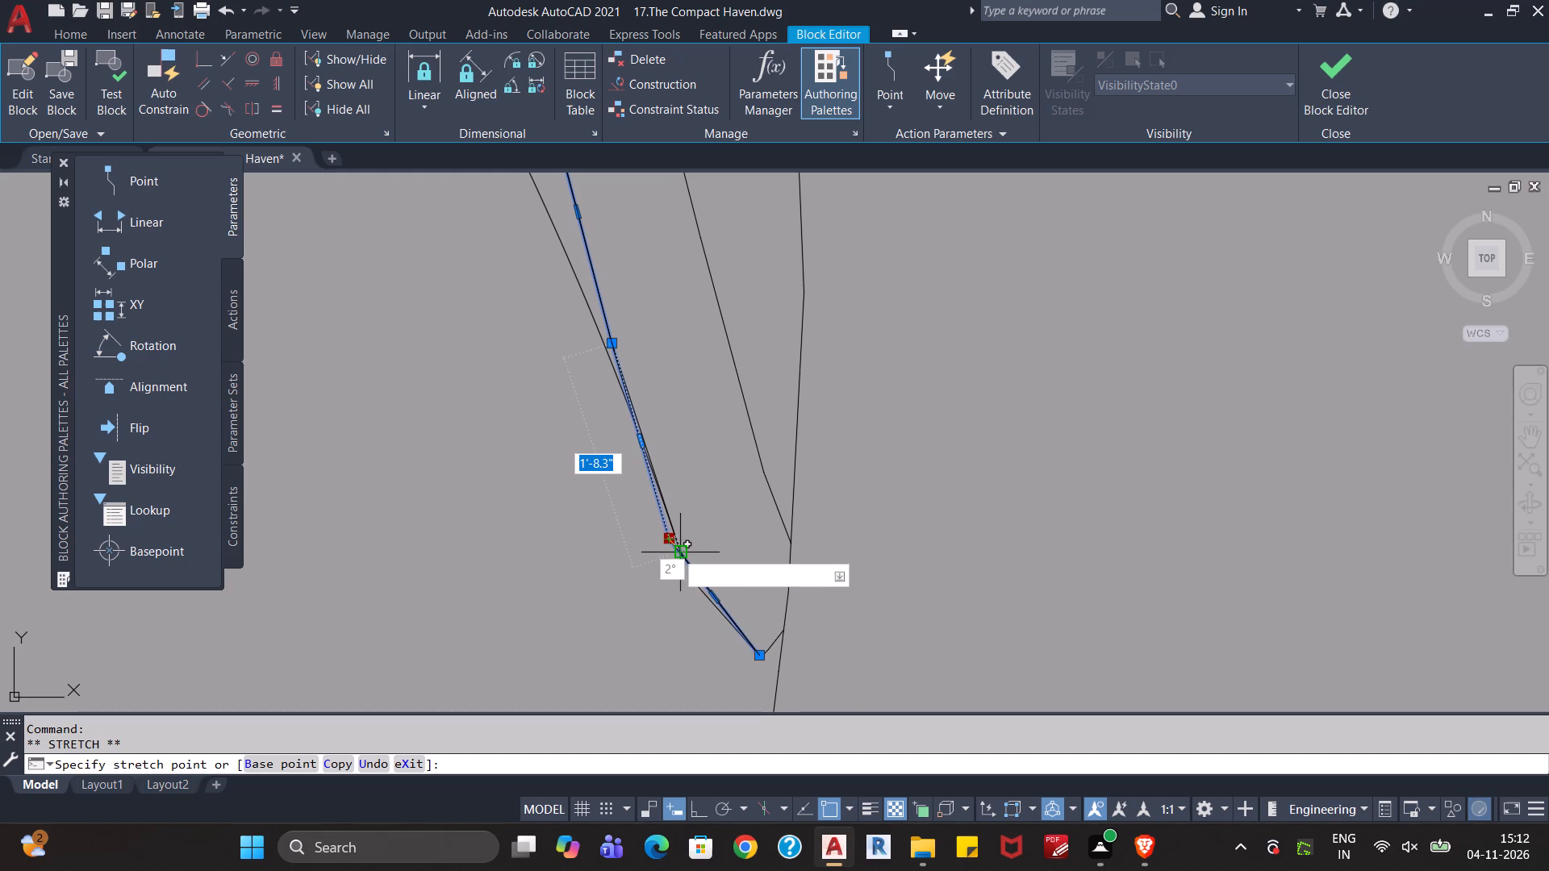
{"action": "left_click", "coordinate": [674, 552]}
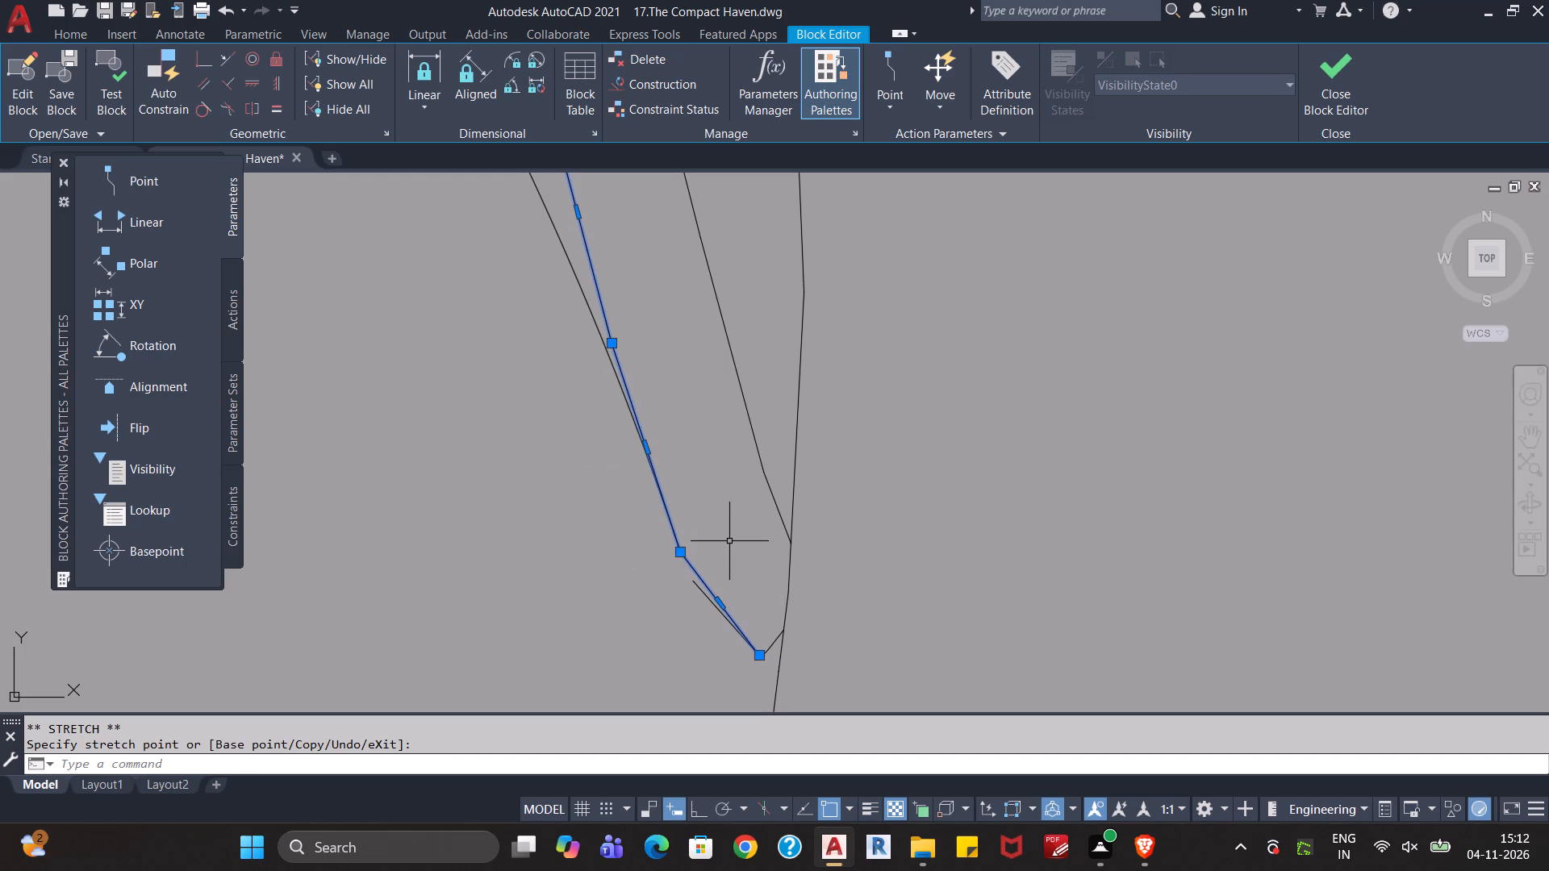
{"action": "left_click", "coordinate": [730, 541]}
{"action": "key", "text": "Escape"}
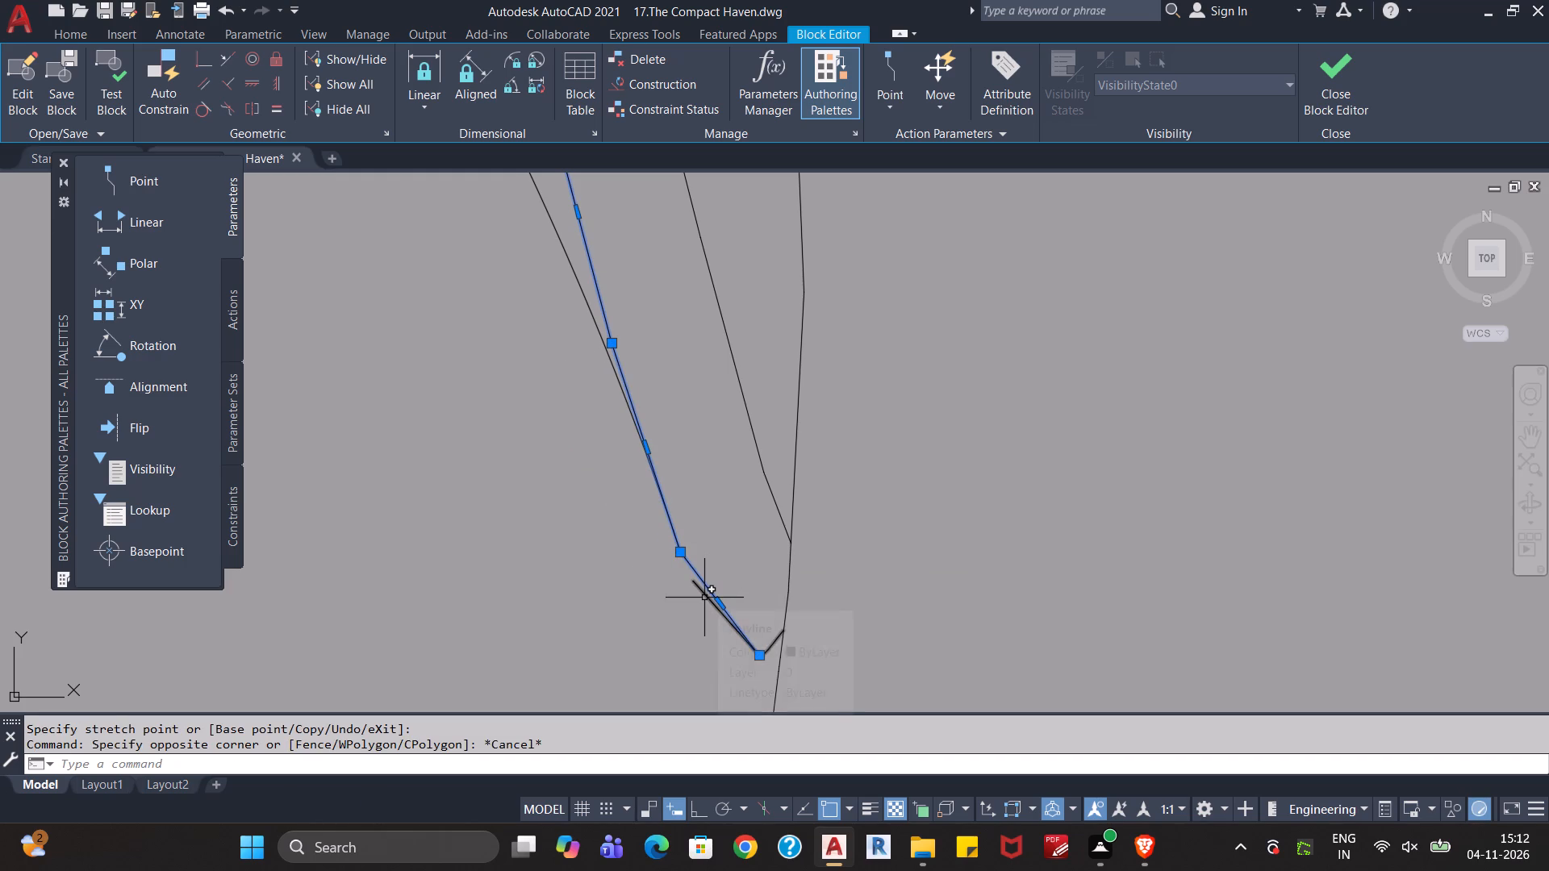
Trim the short stray line running beside the lowest segment of the connector bar's inner edge, near the backrest outline.
{"action": "left_click", "coordinate": [703, 596]}
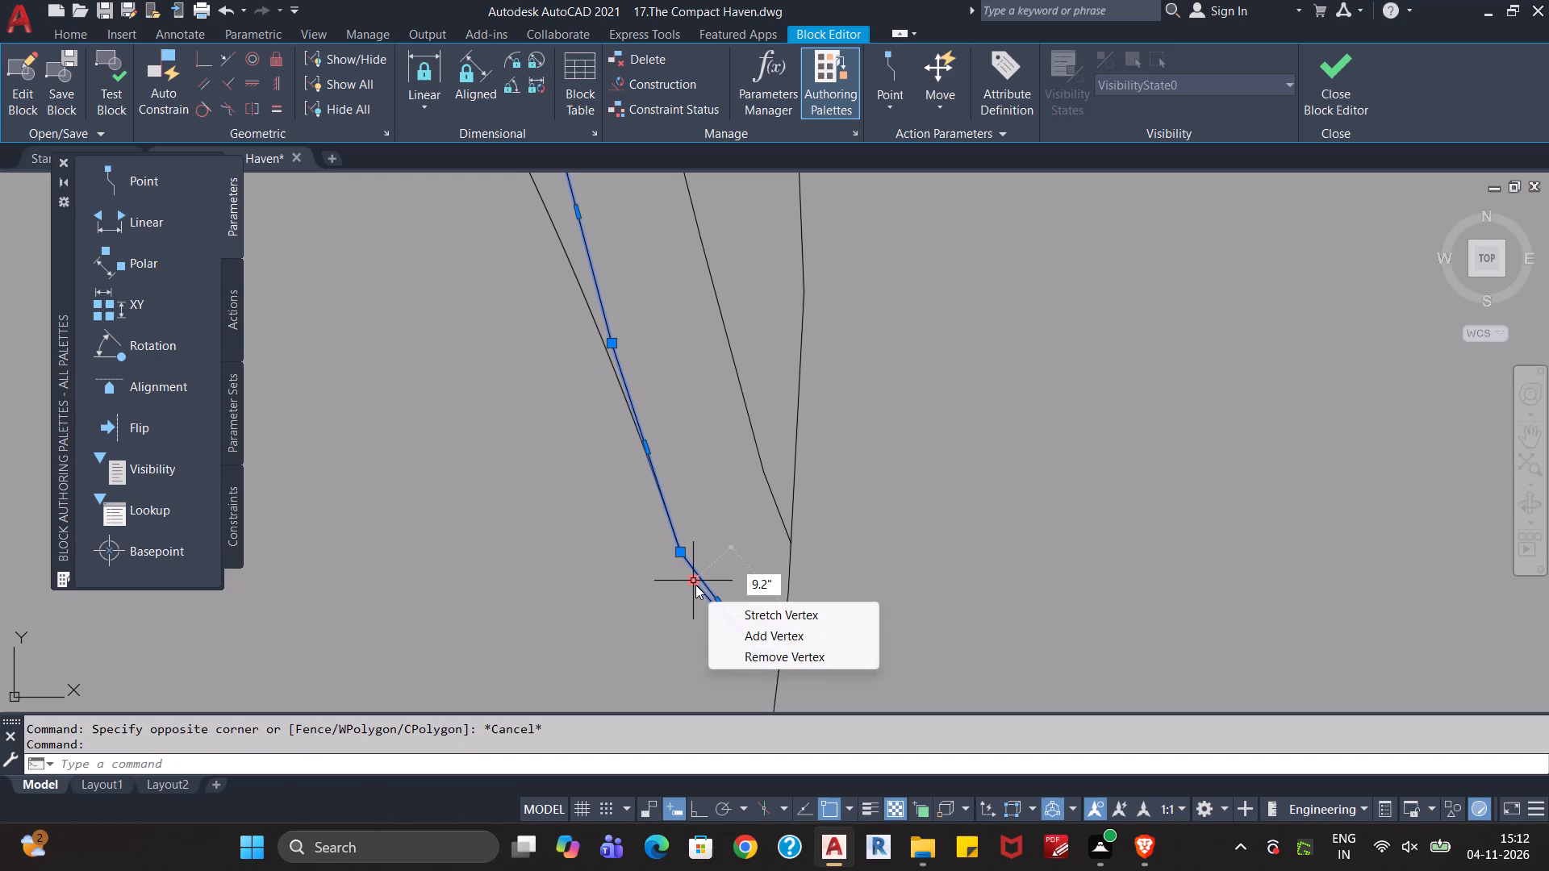
{"action": "key", "text": "Escape"}
{"action": "key", "text": "Escape"}
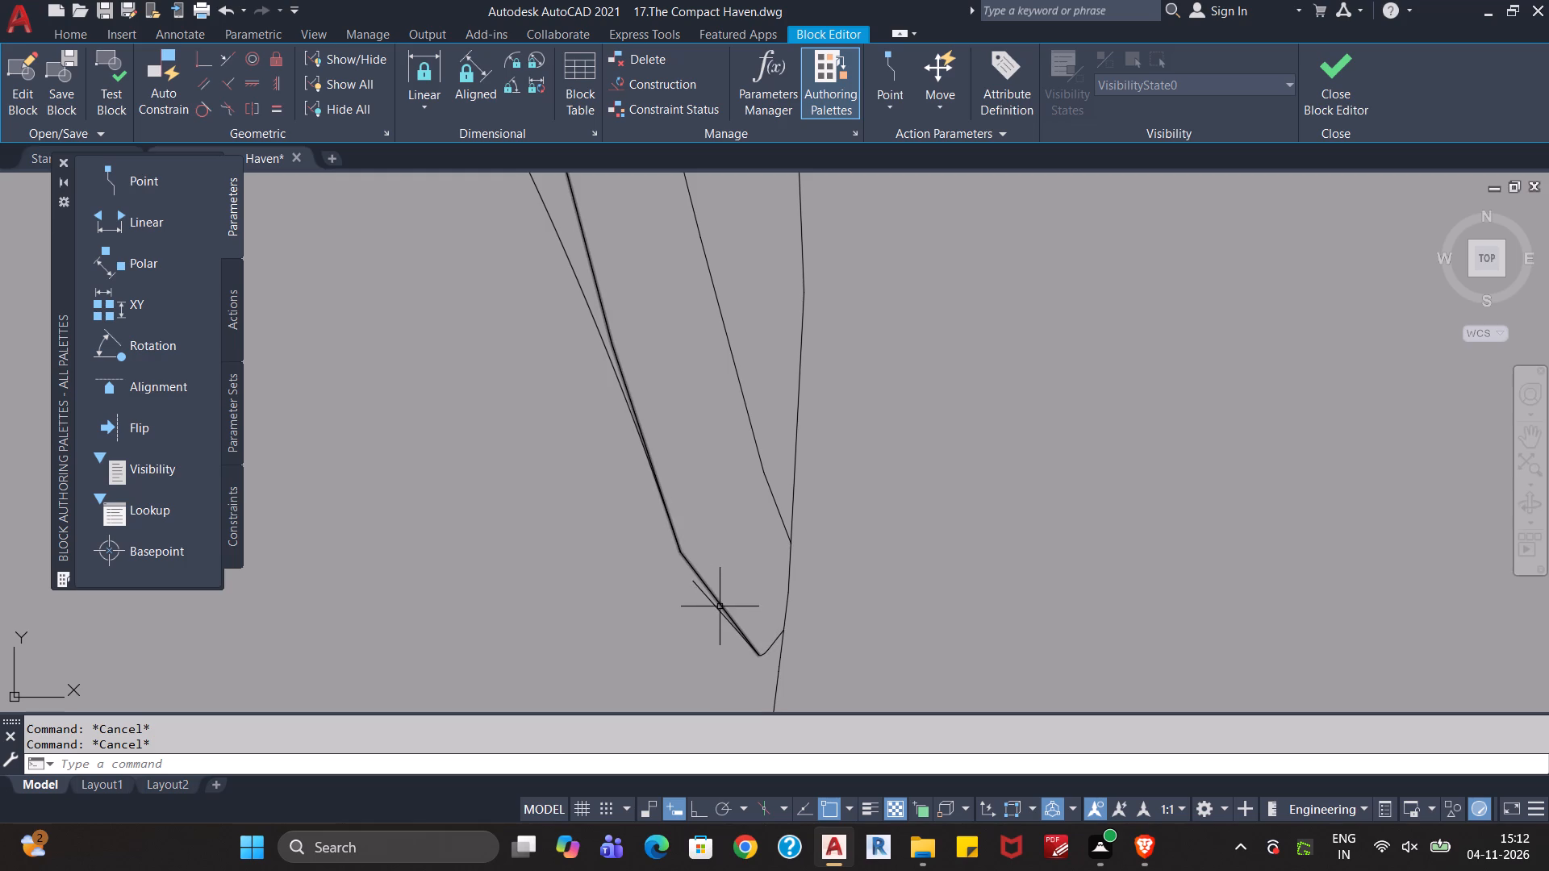
{"action": "left_click", "coordinate": [716, 609]}
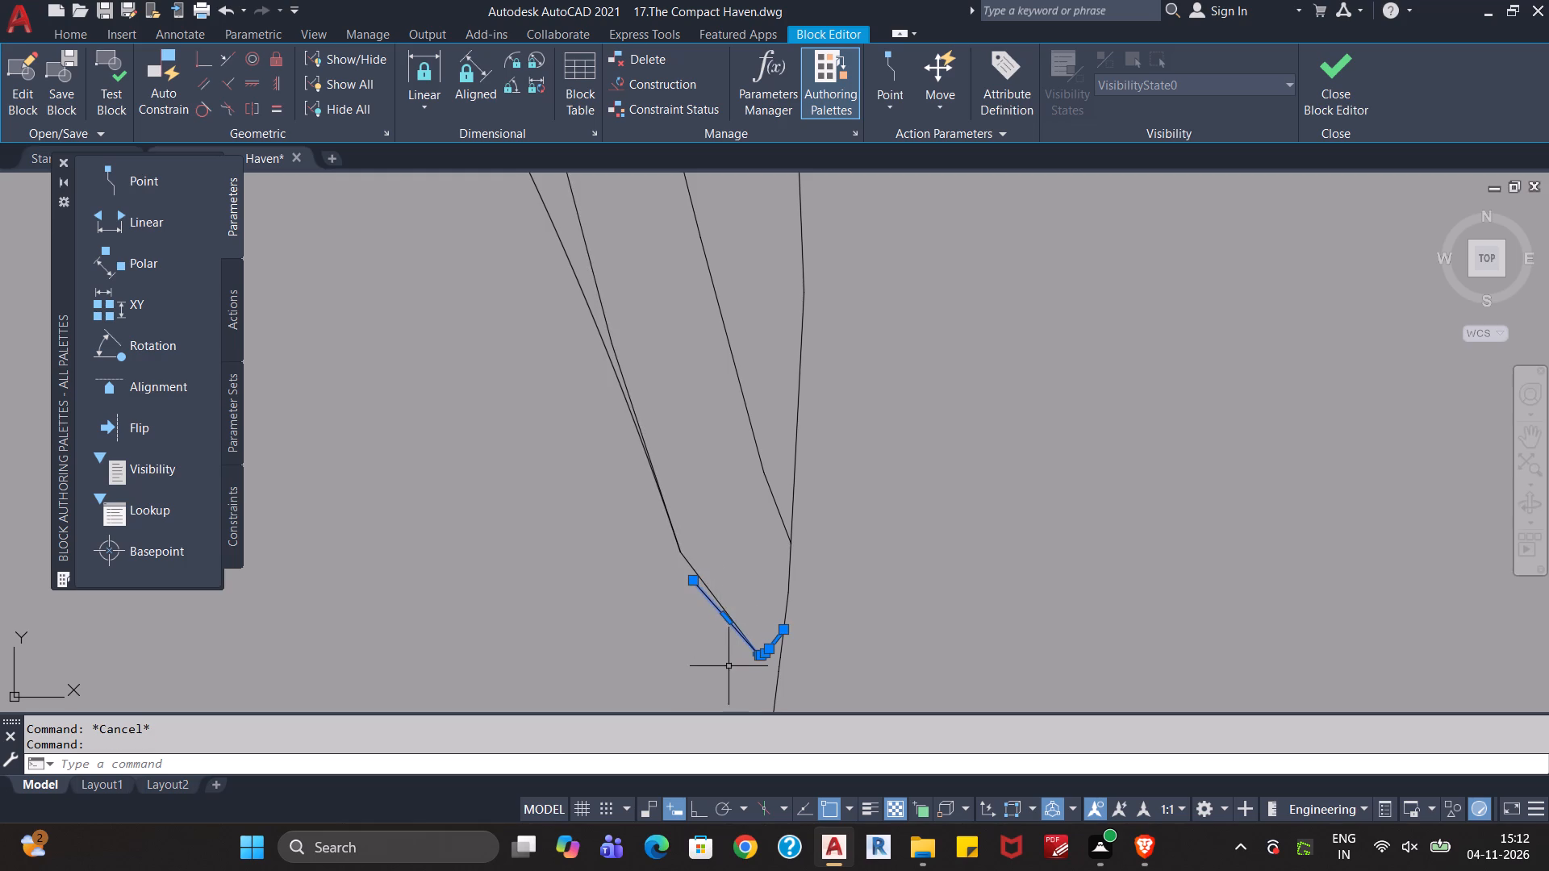
{"action": "key", "text": "Escape"}
{"action": "type", "text": "tr"}
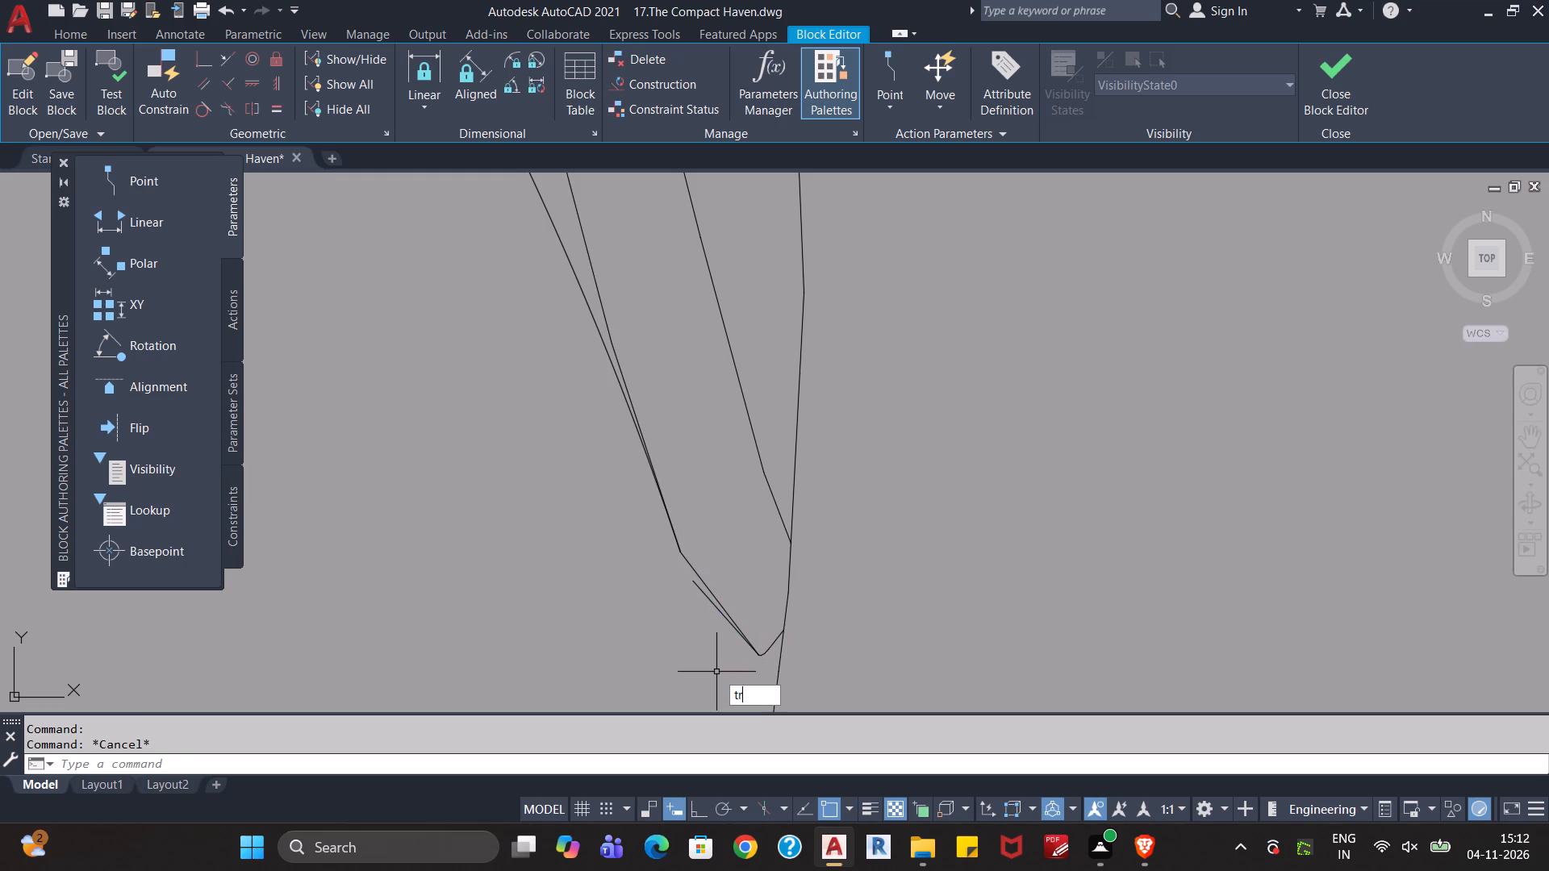
{"action": "key", "text": "Return"}
{"action": "left_click", "coordinate": [719, 611]}
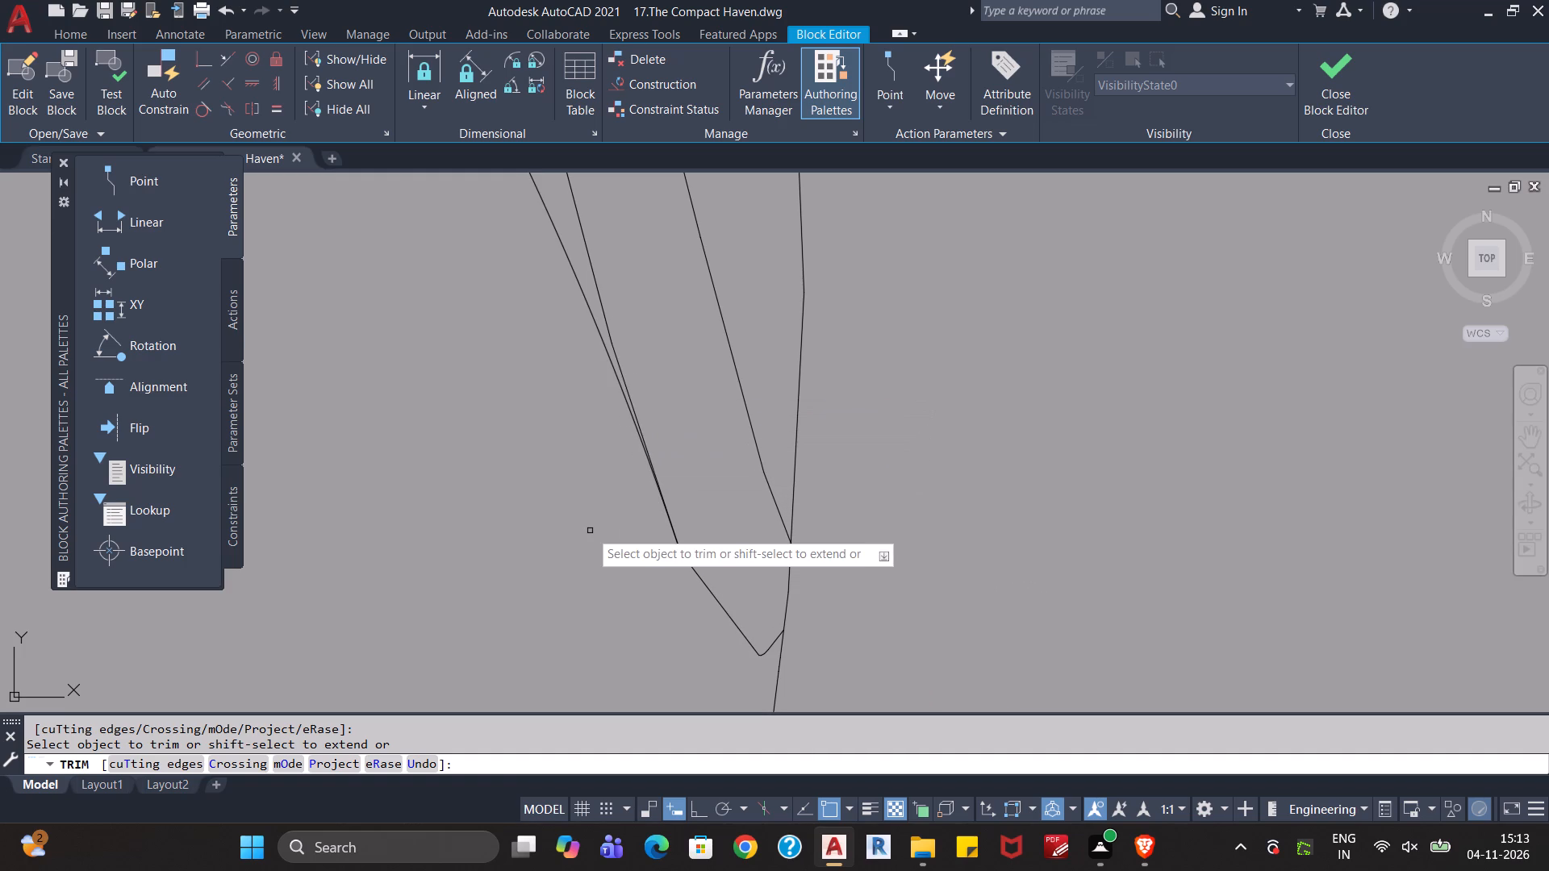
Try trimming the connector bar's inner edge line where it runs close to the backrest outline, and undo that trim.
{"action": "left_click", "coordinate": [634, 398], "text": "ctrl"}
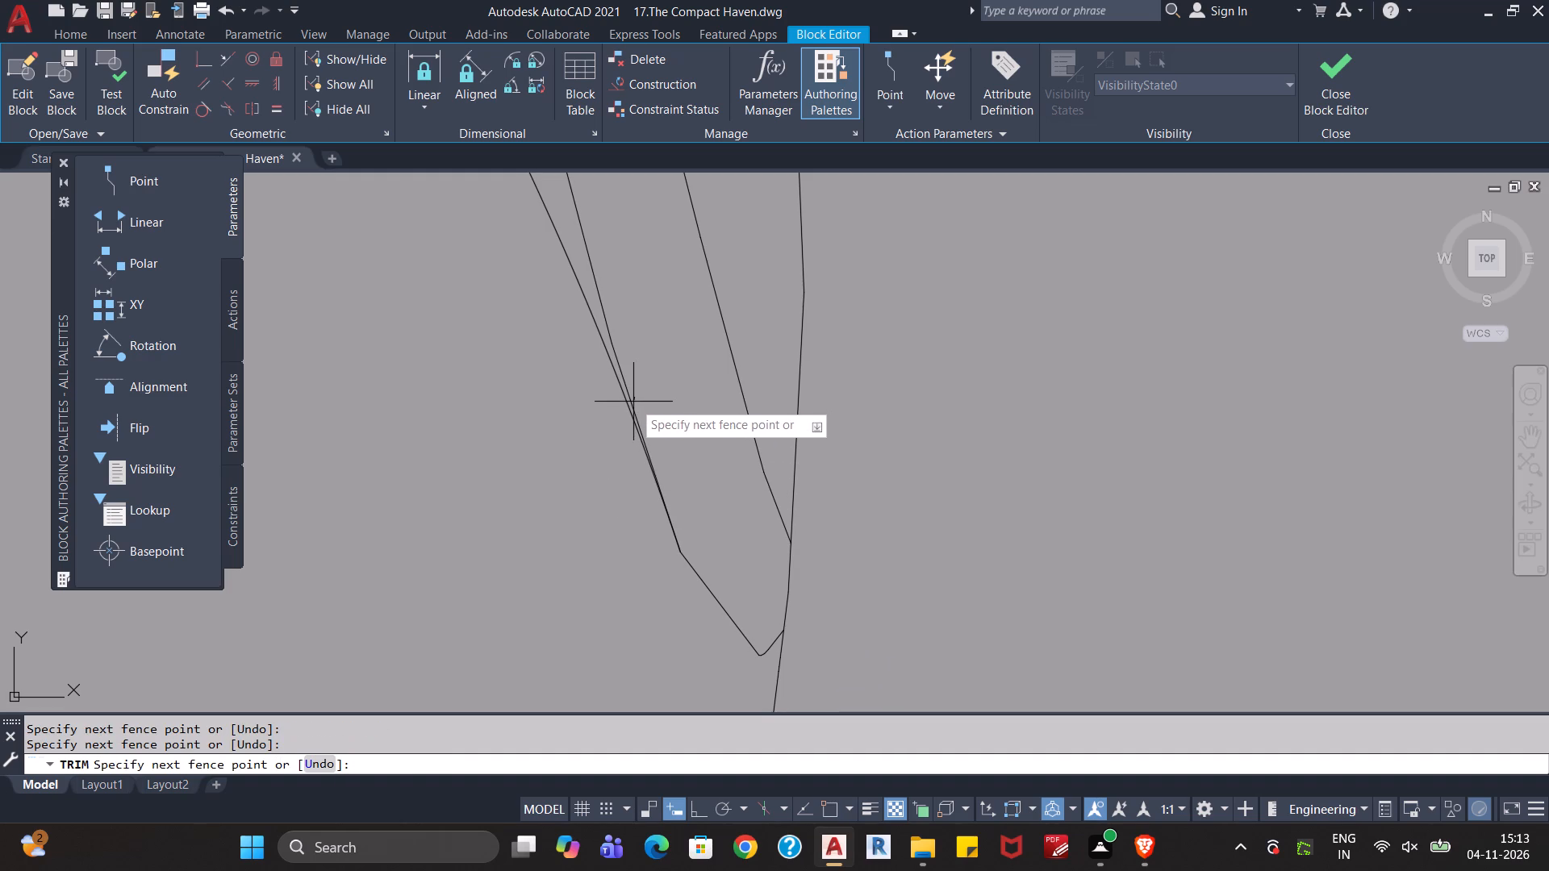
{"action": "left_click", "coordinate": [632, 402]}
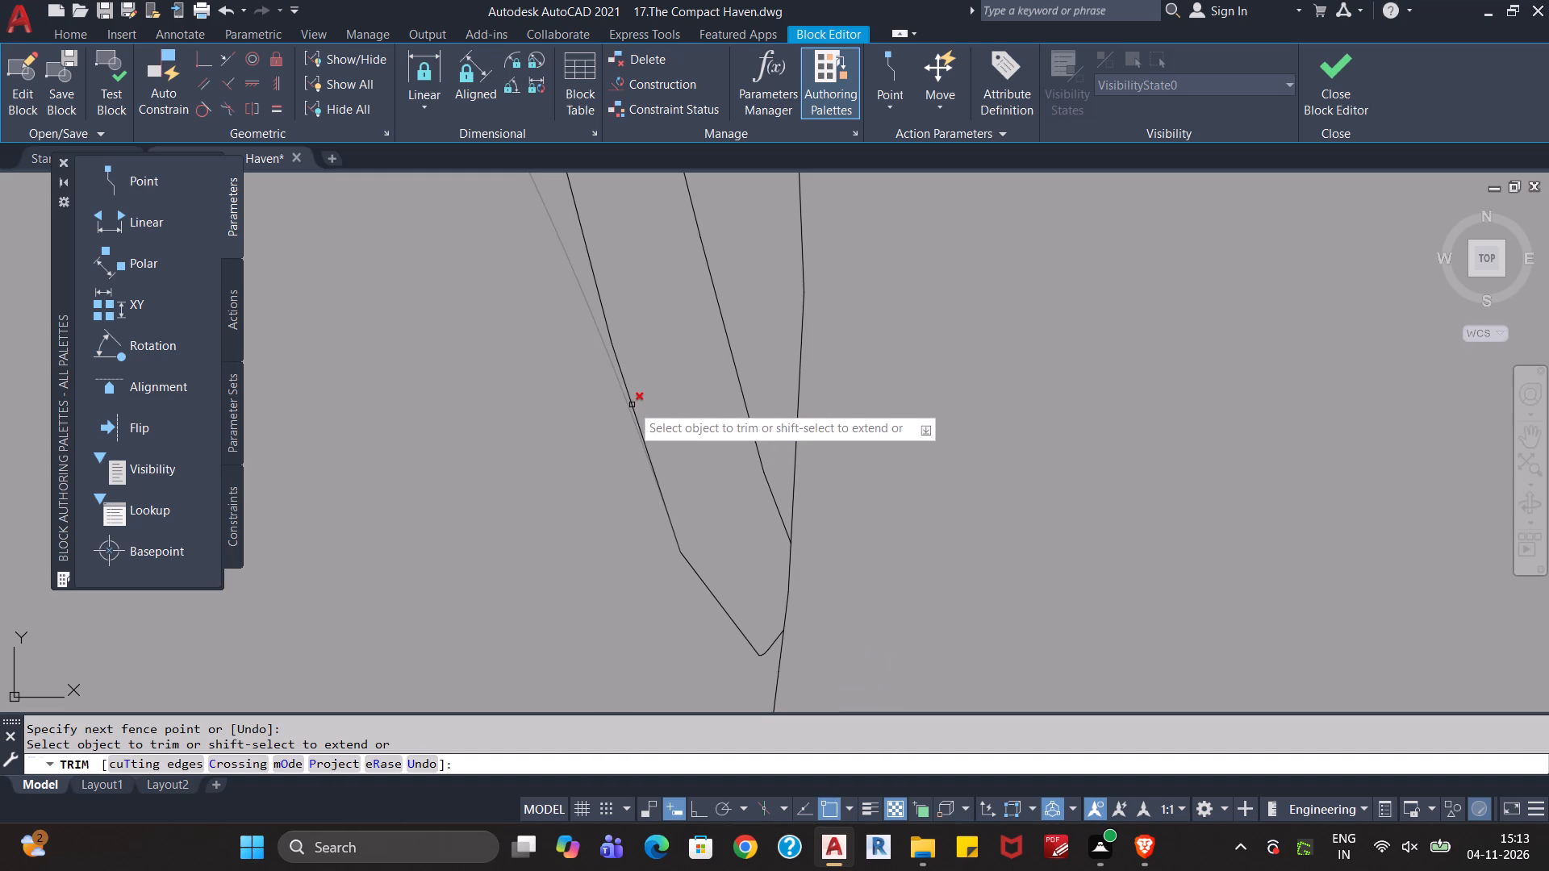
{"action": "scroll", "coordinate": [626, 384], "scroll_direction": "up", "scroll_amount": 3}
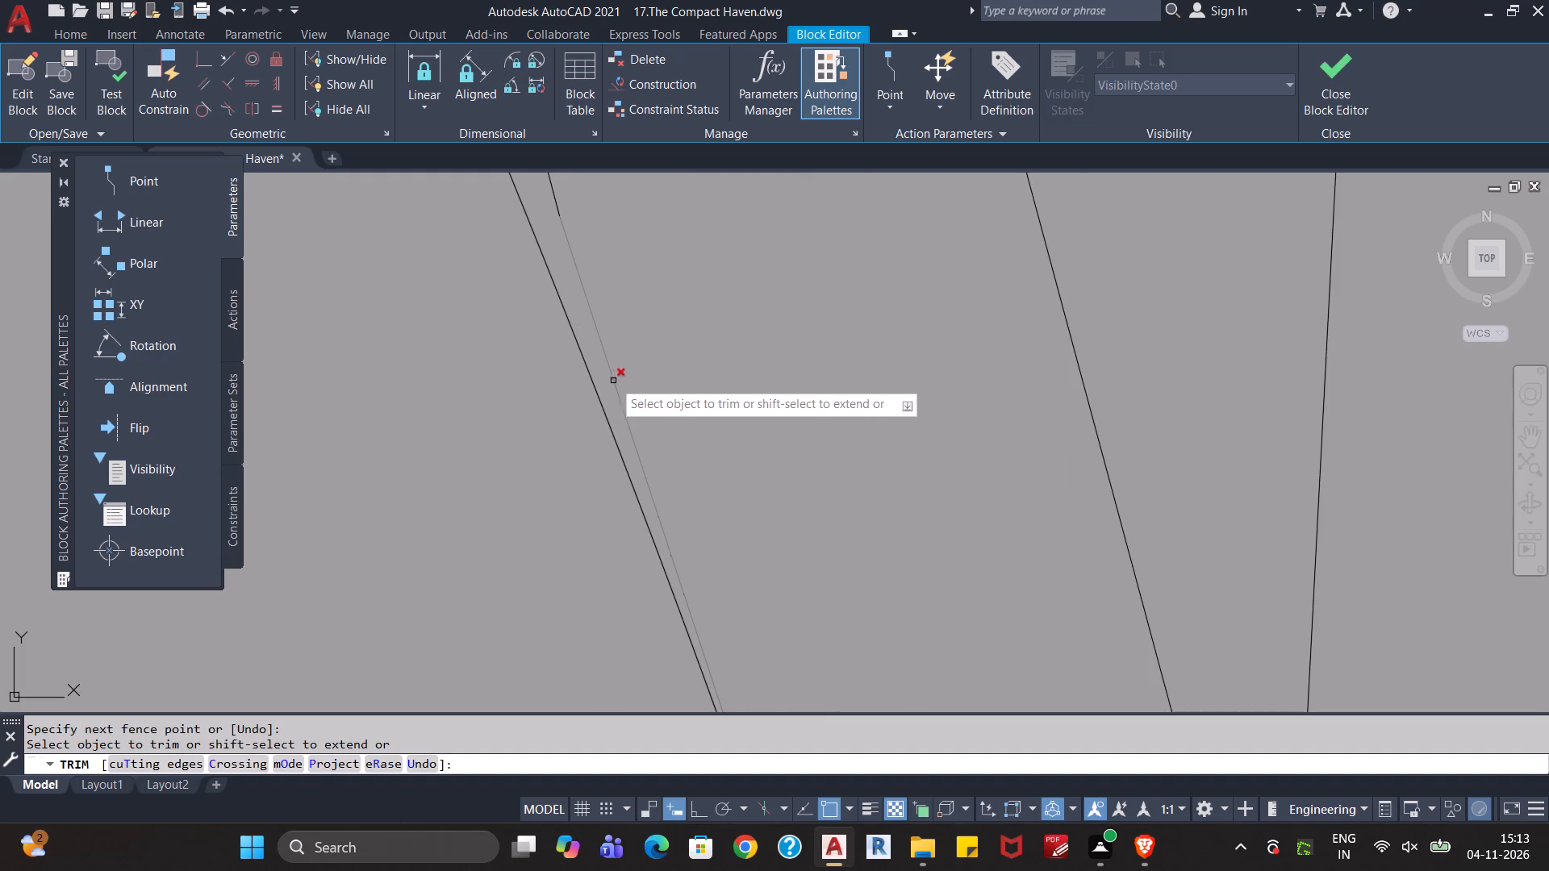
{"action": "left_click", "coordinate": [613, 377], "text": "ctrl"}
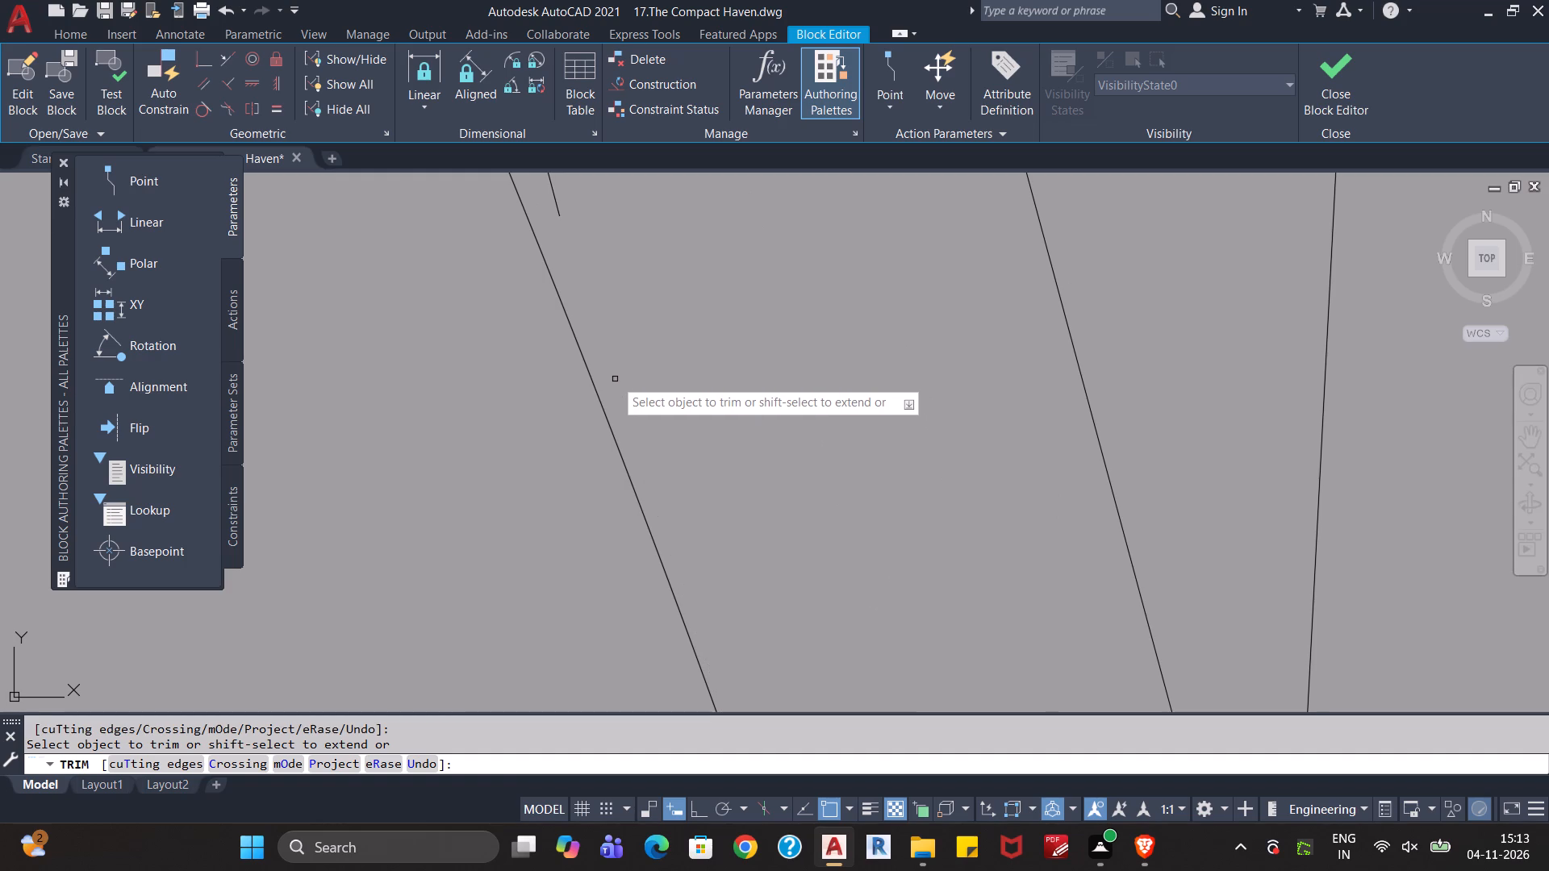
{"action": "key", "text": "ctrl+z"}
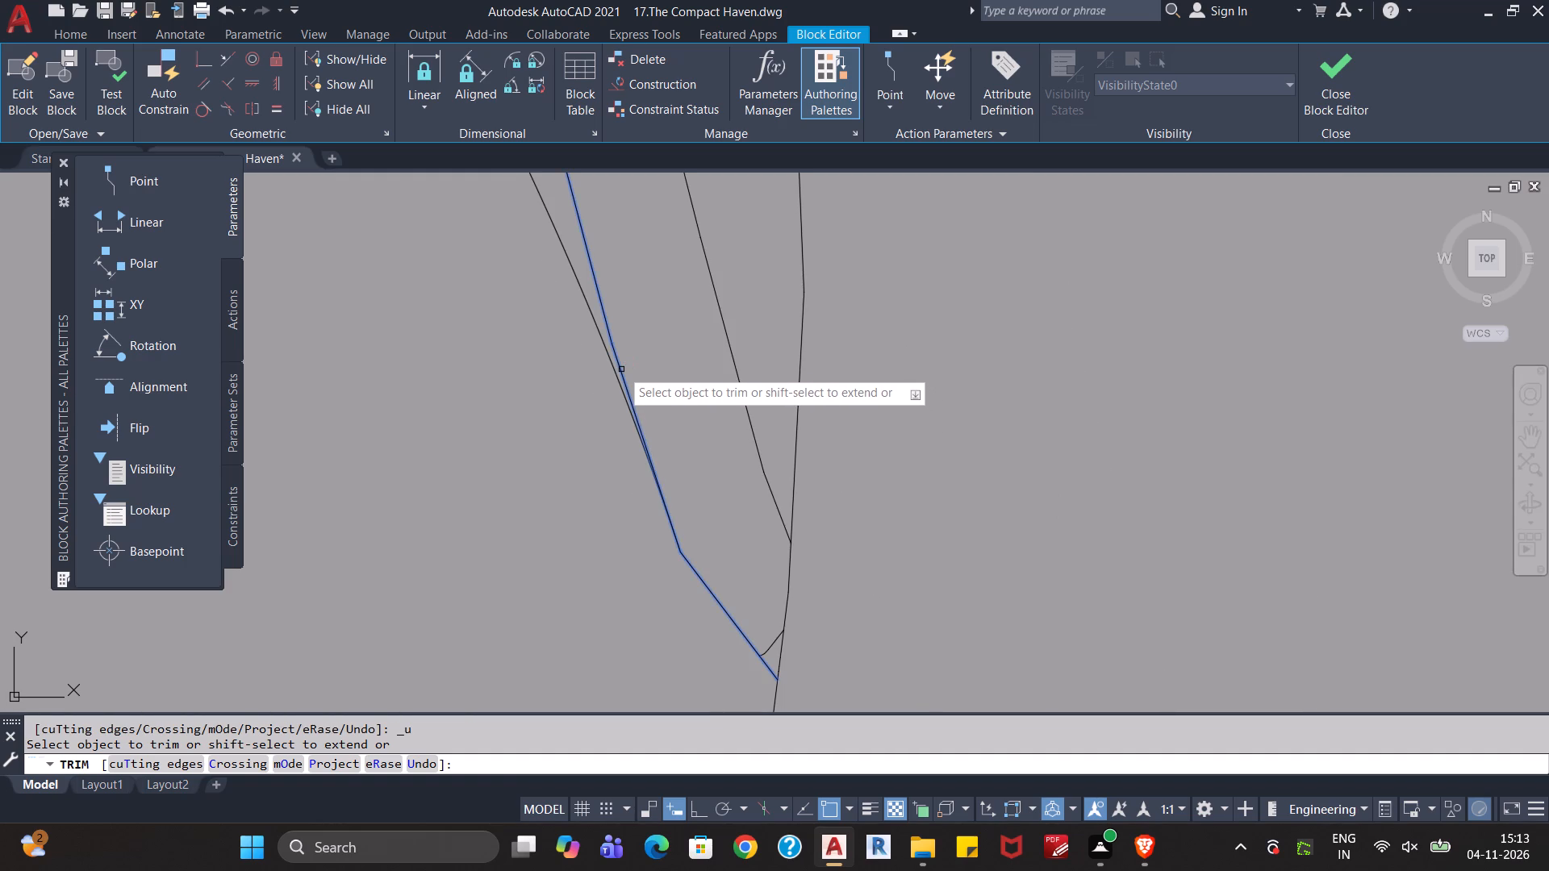
Extend the lower end of the connector bar's inner edge line to meet the adjoining outline.
{"action": "left_click", "coordinate": [621, 369], "text": "shift"}
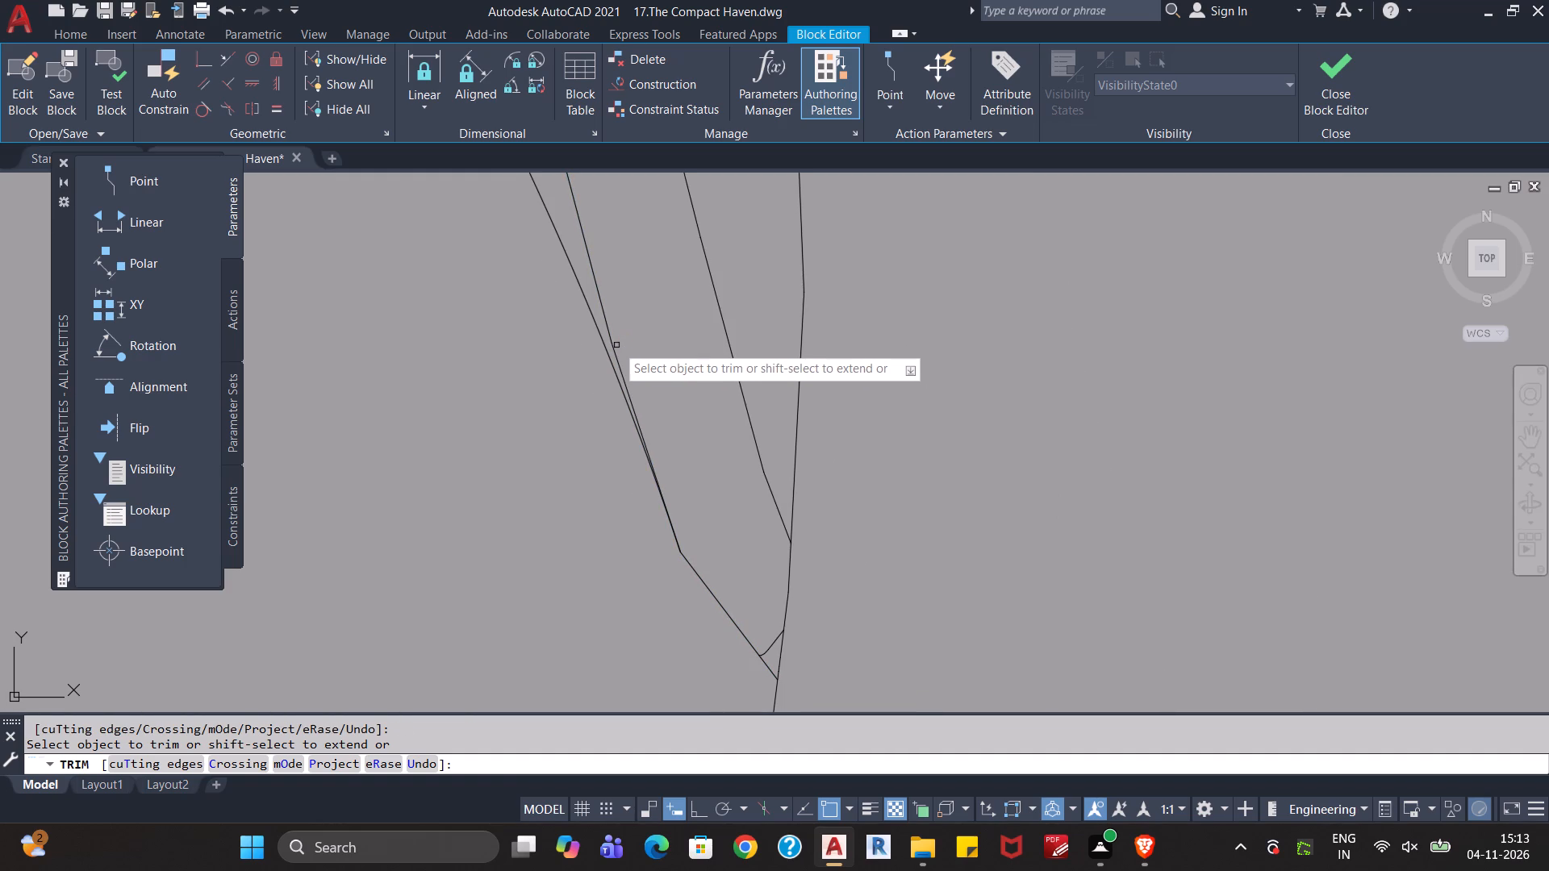
{"action": "scroll", "coordinate": [678, 425], "scroll_direction": "down", "scroll_amount": 2}
{"action": "middle_click_drag", "start_coordinate": [678, 425], "coordinate": [678, 542]}
{"action": "scroll", "coordinate": [678, 557], "scroll_direction": "down", "scroll_amount": 3}
{"action": "scroll", "coordinate": [628, 420], "scroll_direction": "up", "scroll_amount": 3}
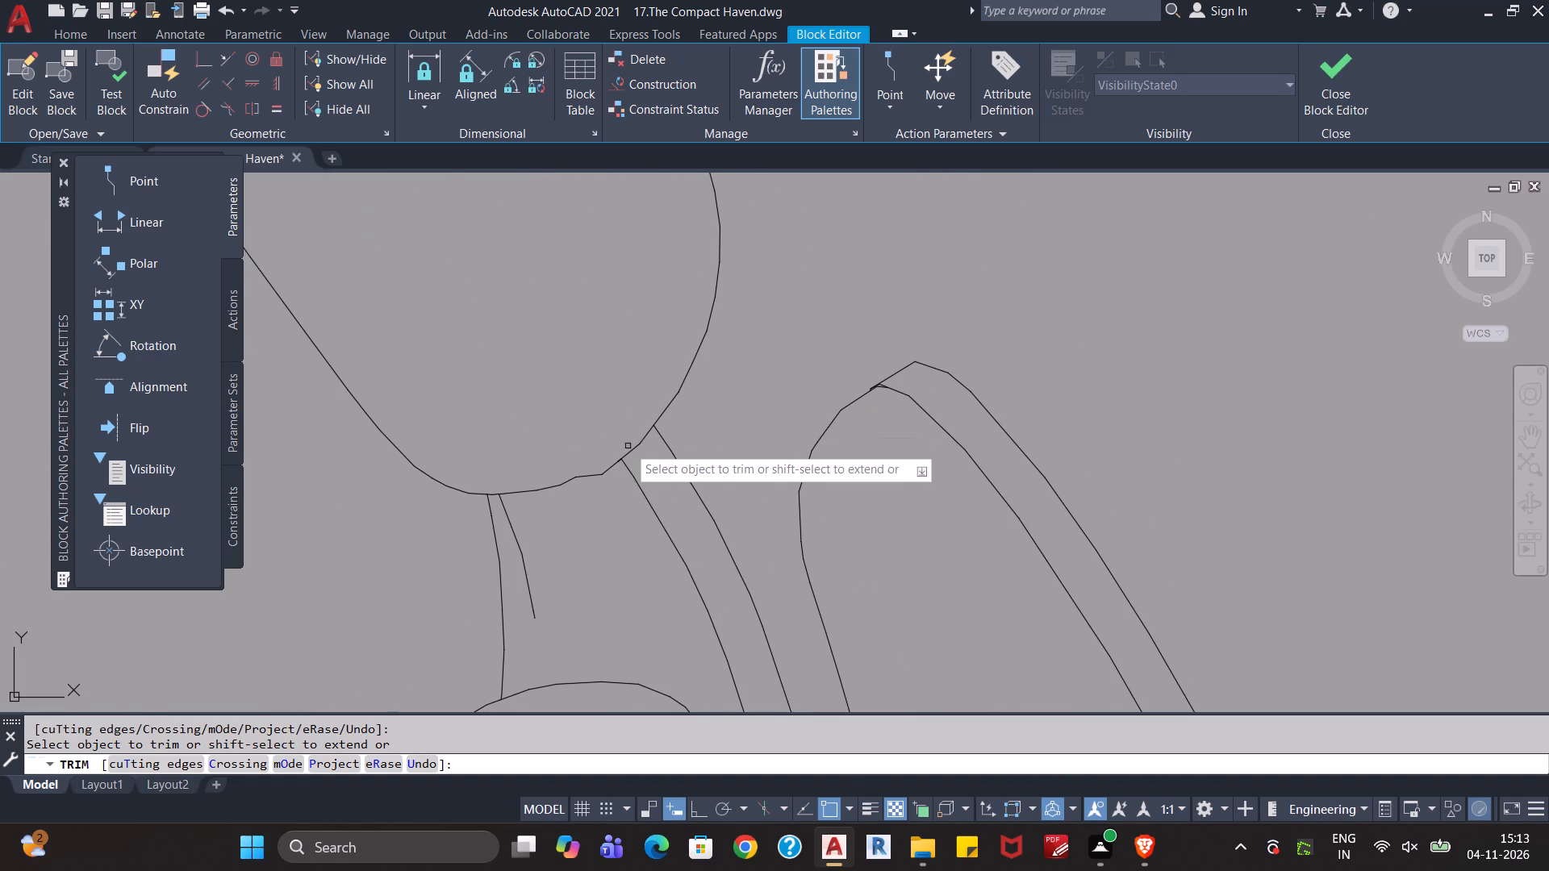
{"action": "scroll", "coordinate": [619, 506], "scroll_direction": "down", "scroll_amount": 7}
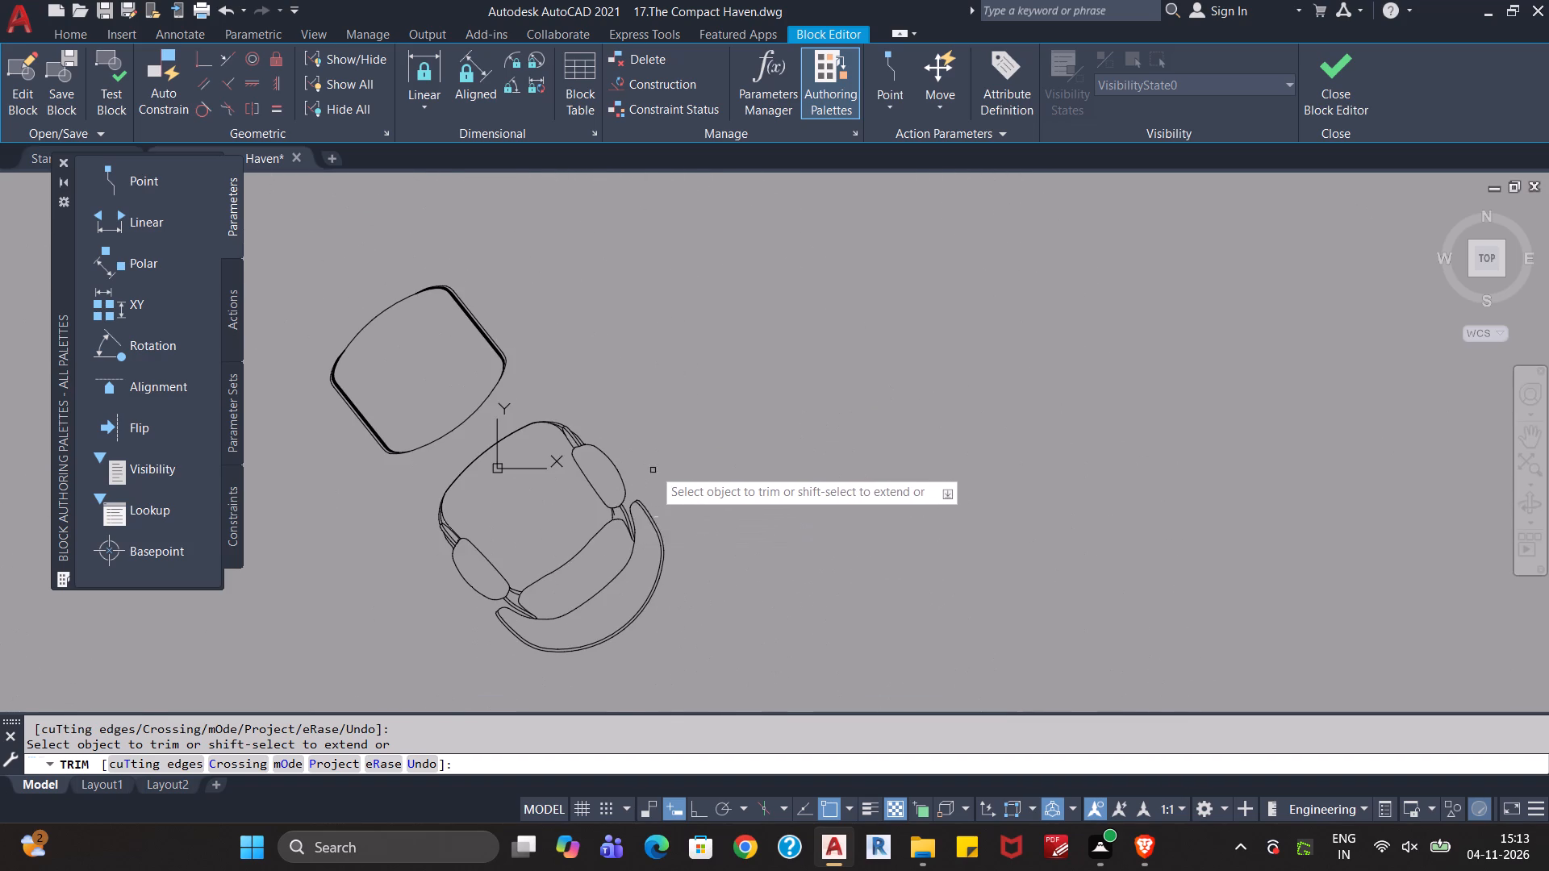
{"action": "scroll", "coordinate": [658, 461], "scroll_direction": "up", "scroll_amount": 3}
{"action": "key", "text": "Escape"}
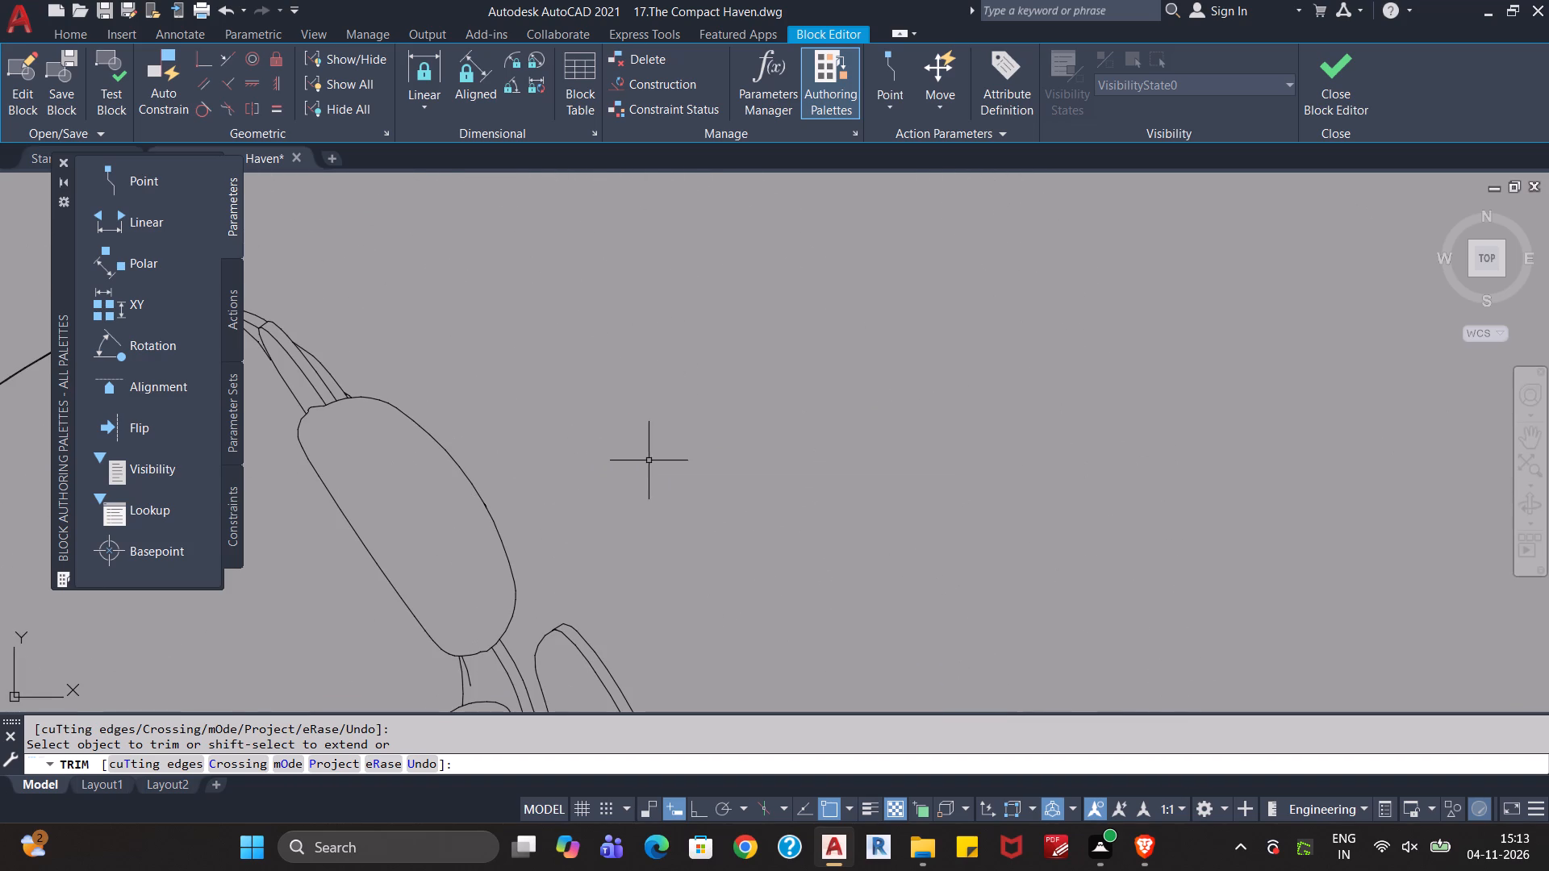
{"action": "key", "text": "Escape"}
{"action": "key", "text": "Escape"}
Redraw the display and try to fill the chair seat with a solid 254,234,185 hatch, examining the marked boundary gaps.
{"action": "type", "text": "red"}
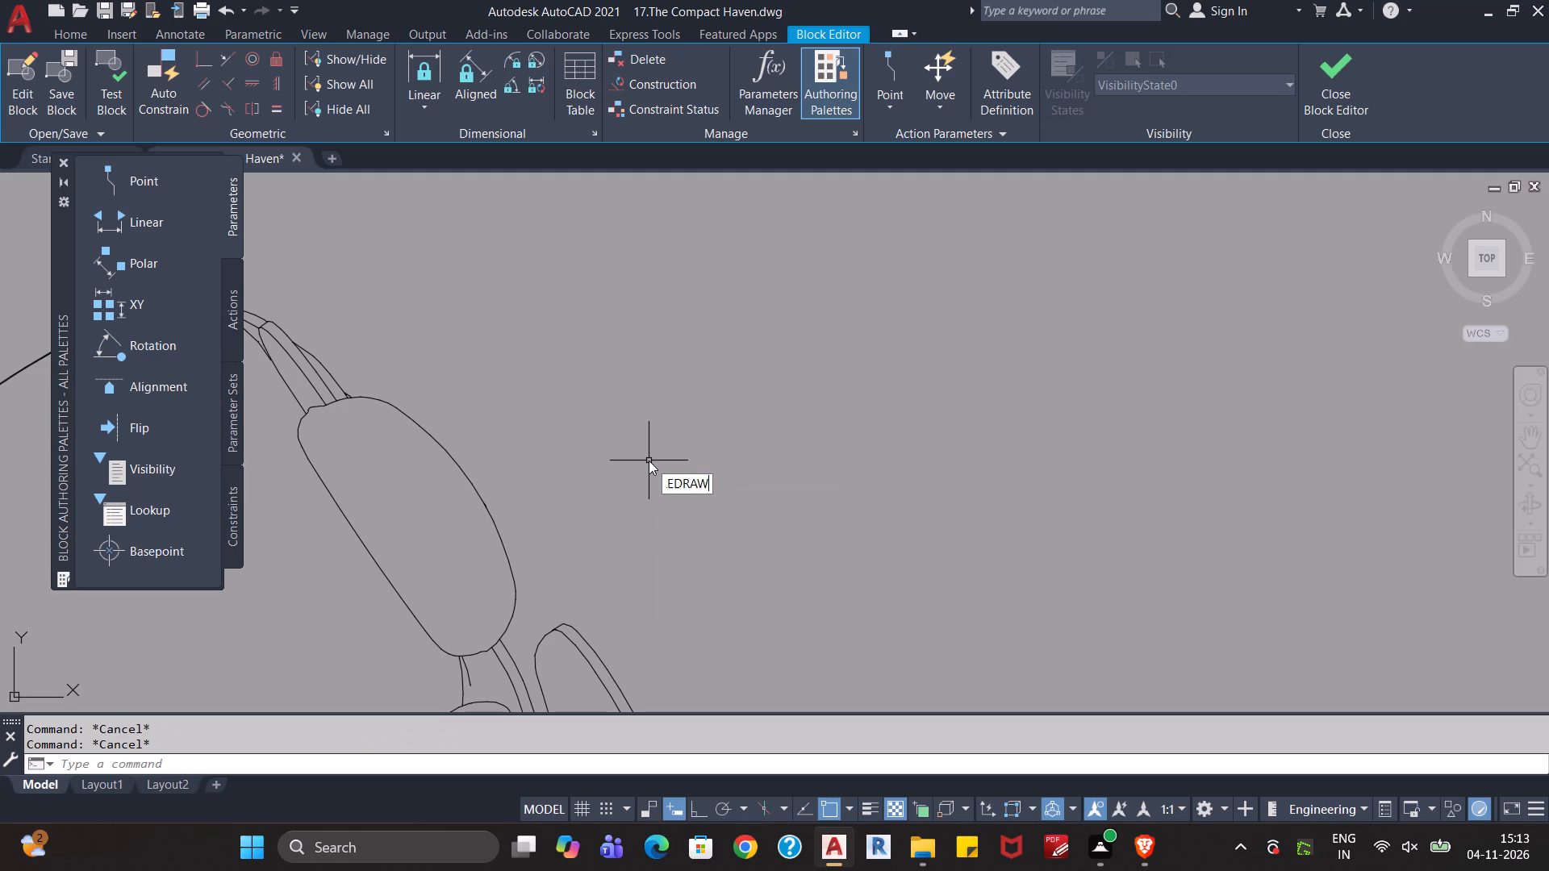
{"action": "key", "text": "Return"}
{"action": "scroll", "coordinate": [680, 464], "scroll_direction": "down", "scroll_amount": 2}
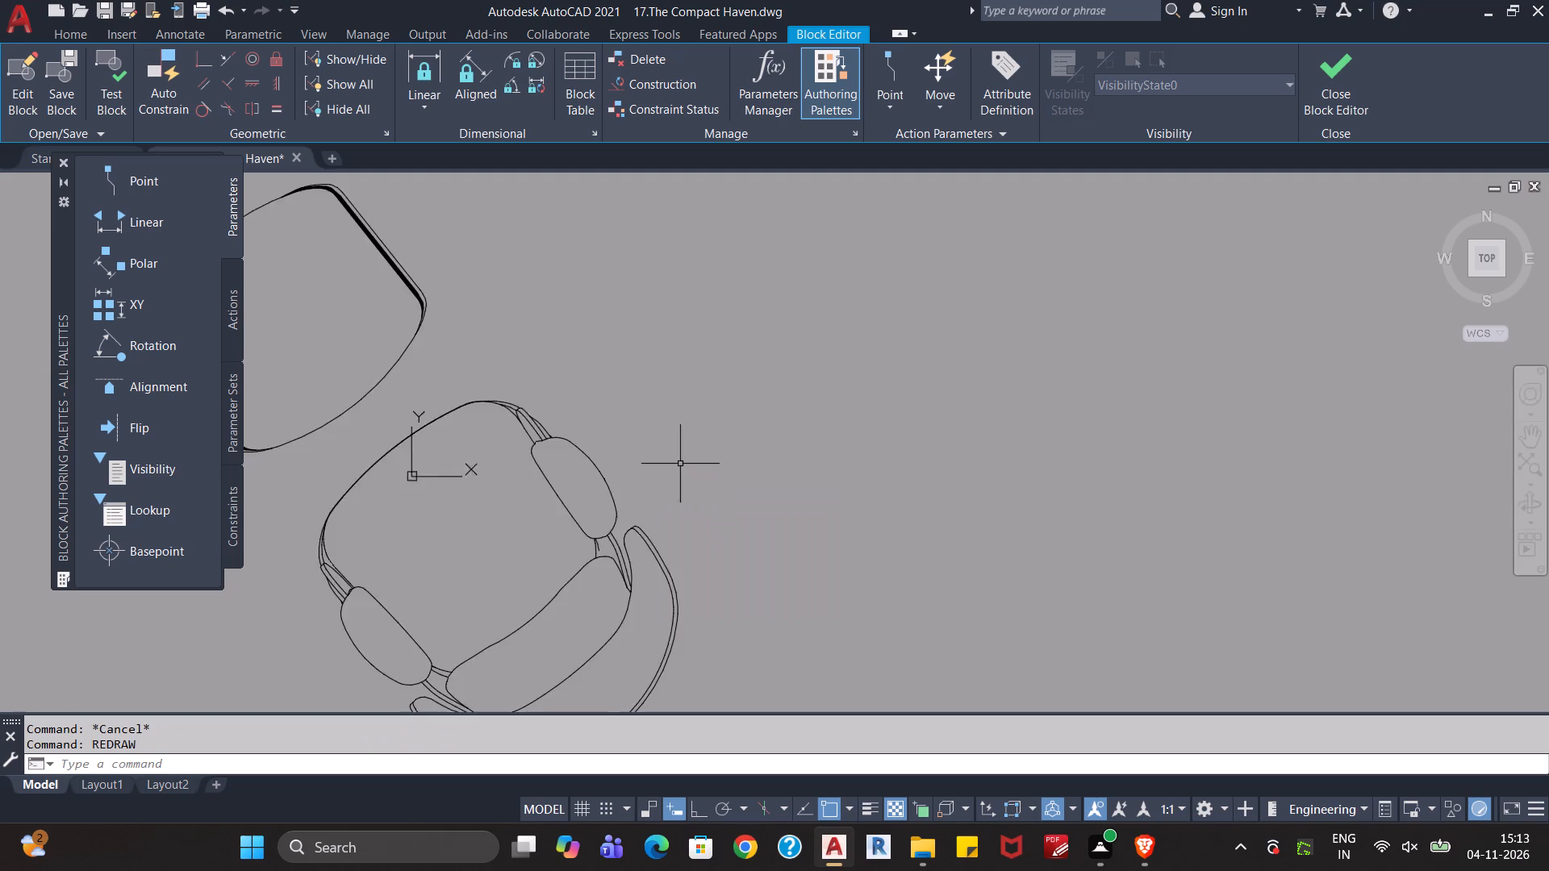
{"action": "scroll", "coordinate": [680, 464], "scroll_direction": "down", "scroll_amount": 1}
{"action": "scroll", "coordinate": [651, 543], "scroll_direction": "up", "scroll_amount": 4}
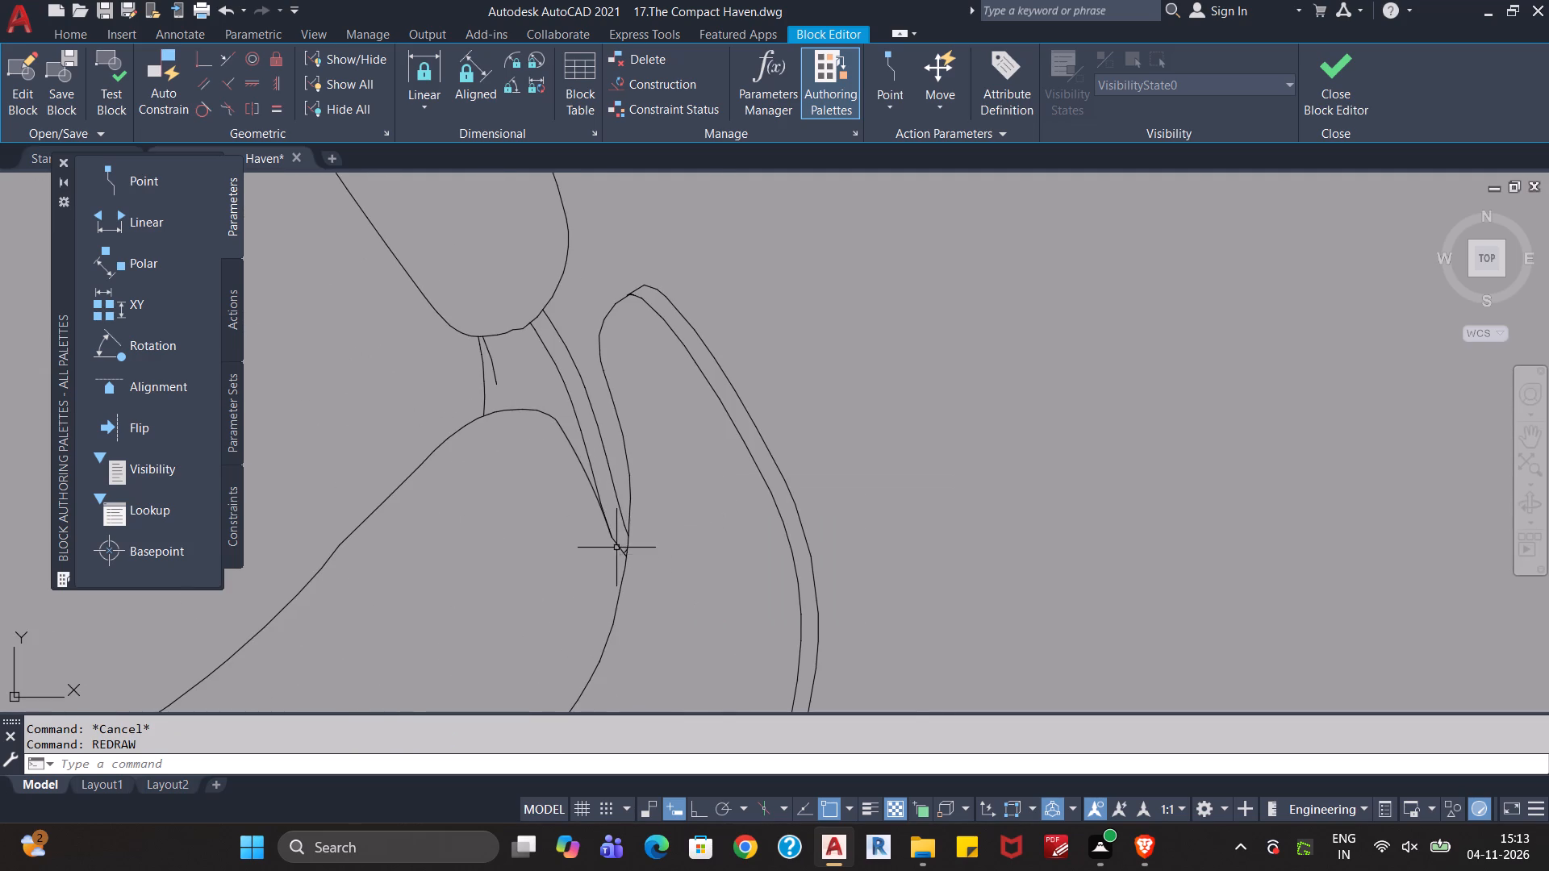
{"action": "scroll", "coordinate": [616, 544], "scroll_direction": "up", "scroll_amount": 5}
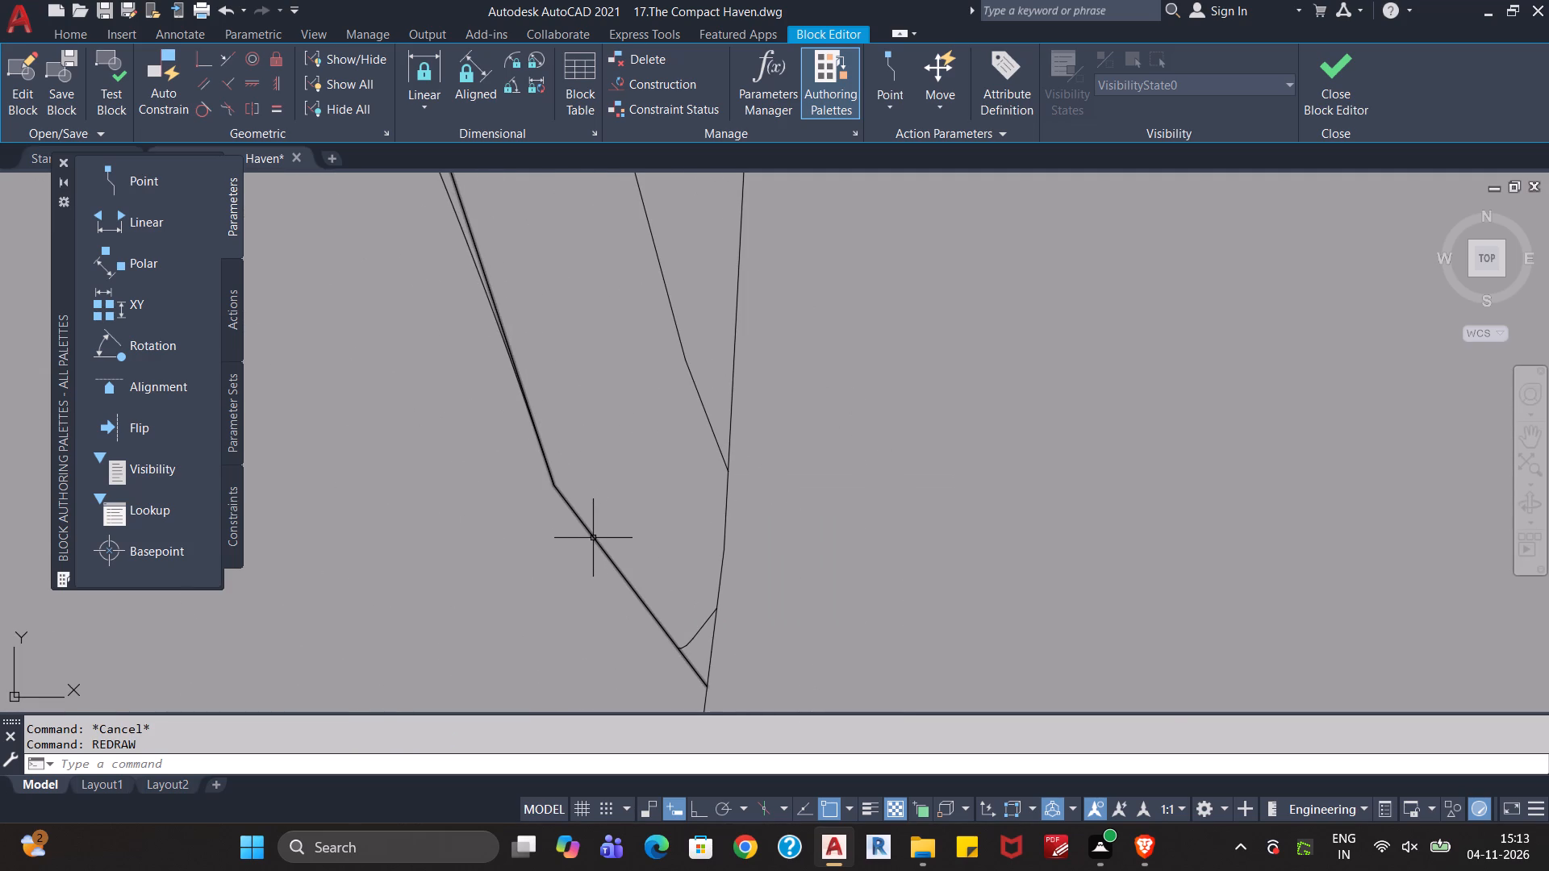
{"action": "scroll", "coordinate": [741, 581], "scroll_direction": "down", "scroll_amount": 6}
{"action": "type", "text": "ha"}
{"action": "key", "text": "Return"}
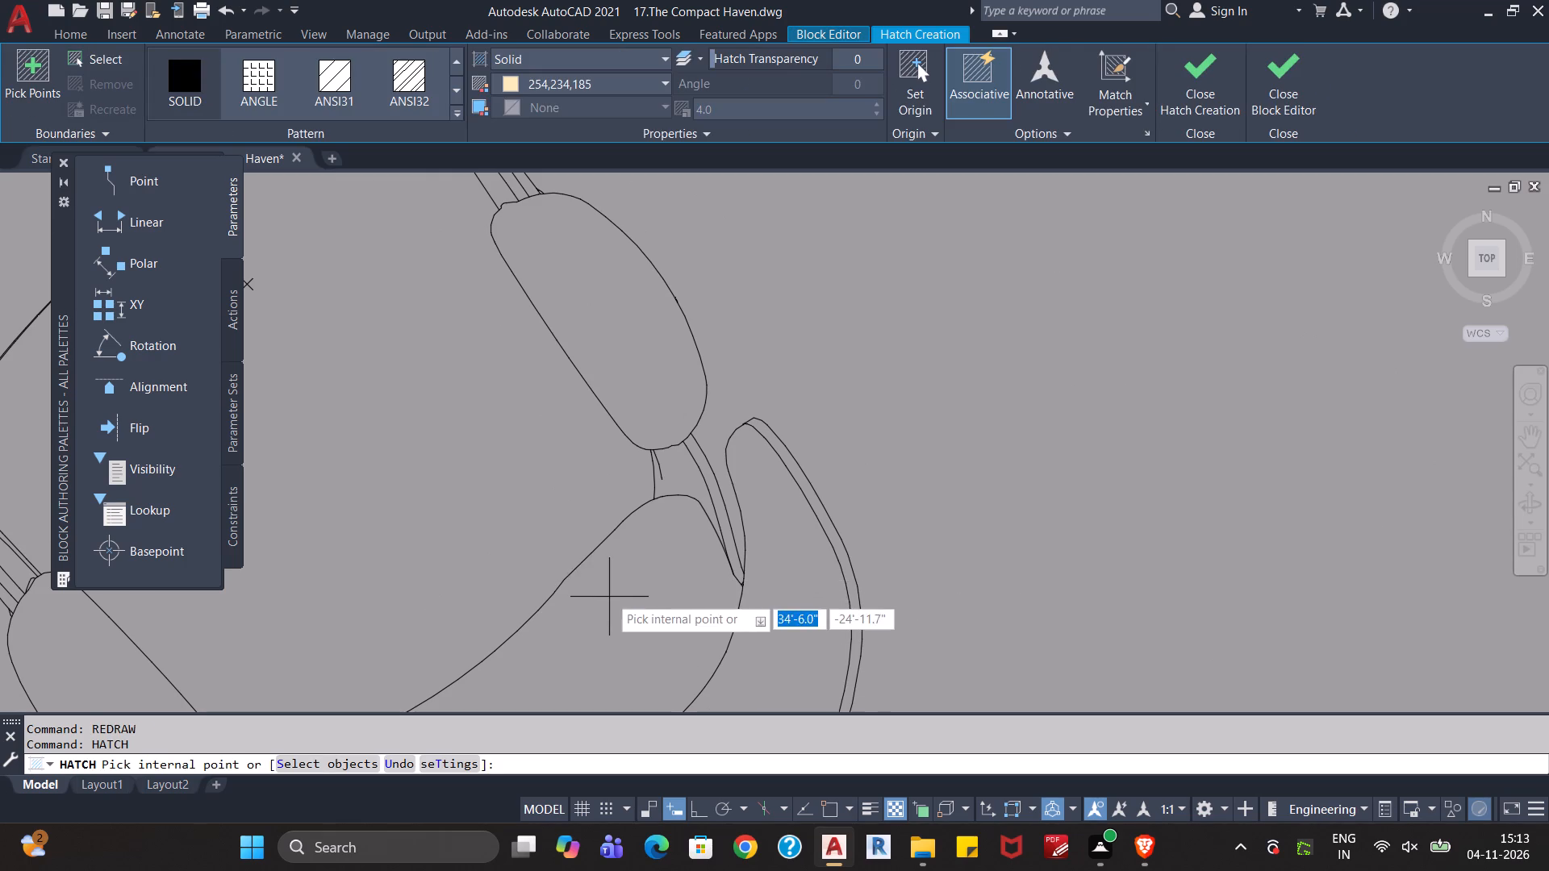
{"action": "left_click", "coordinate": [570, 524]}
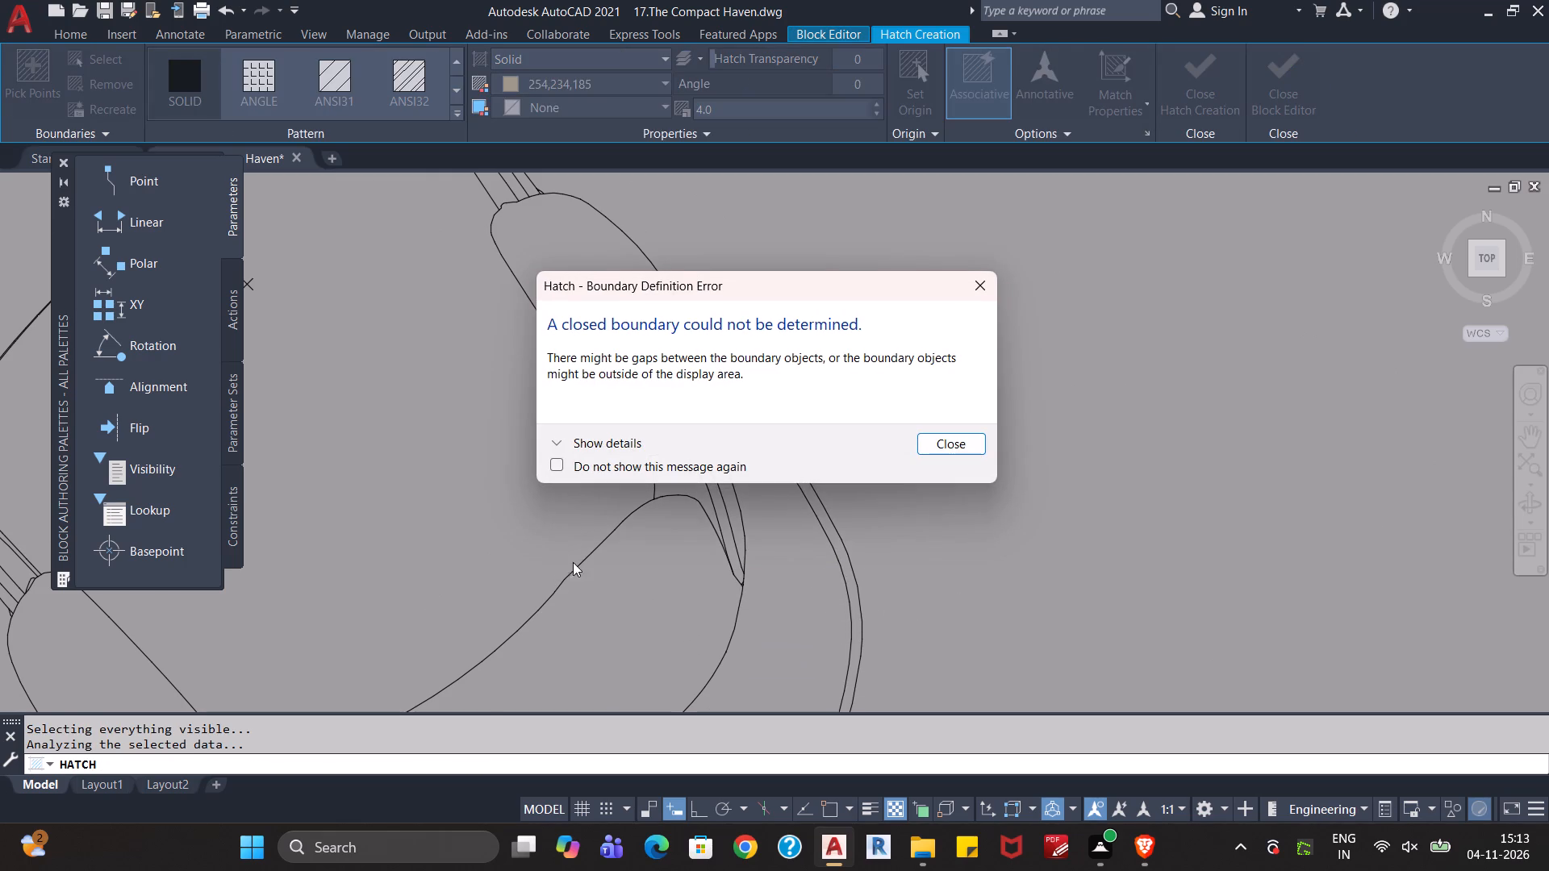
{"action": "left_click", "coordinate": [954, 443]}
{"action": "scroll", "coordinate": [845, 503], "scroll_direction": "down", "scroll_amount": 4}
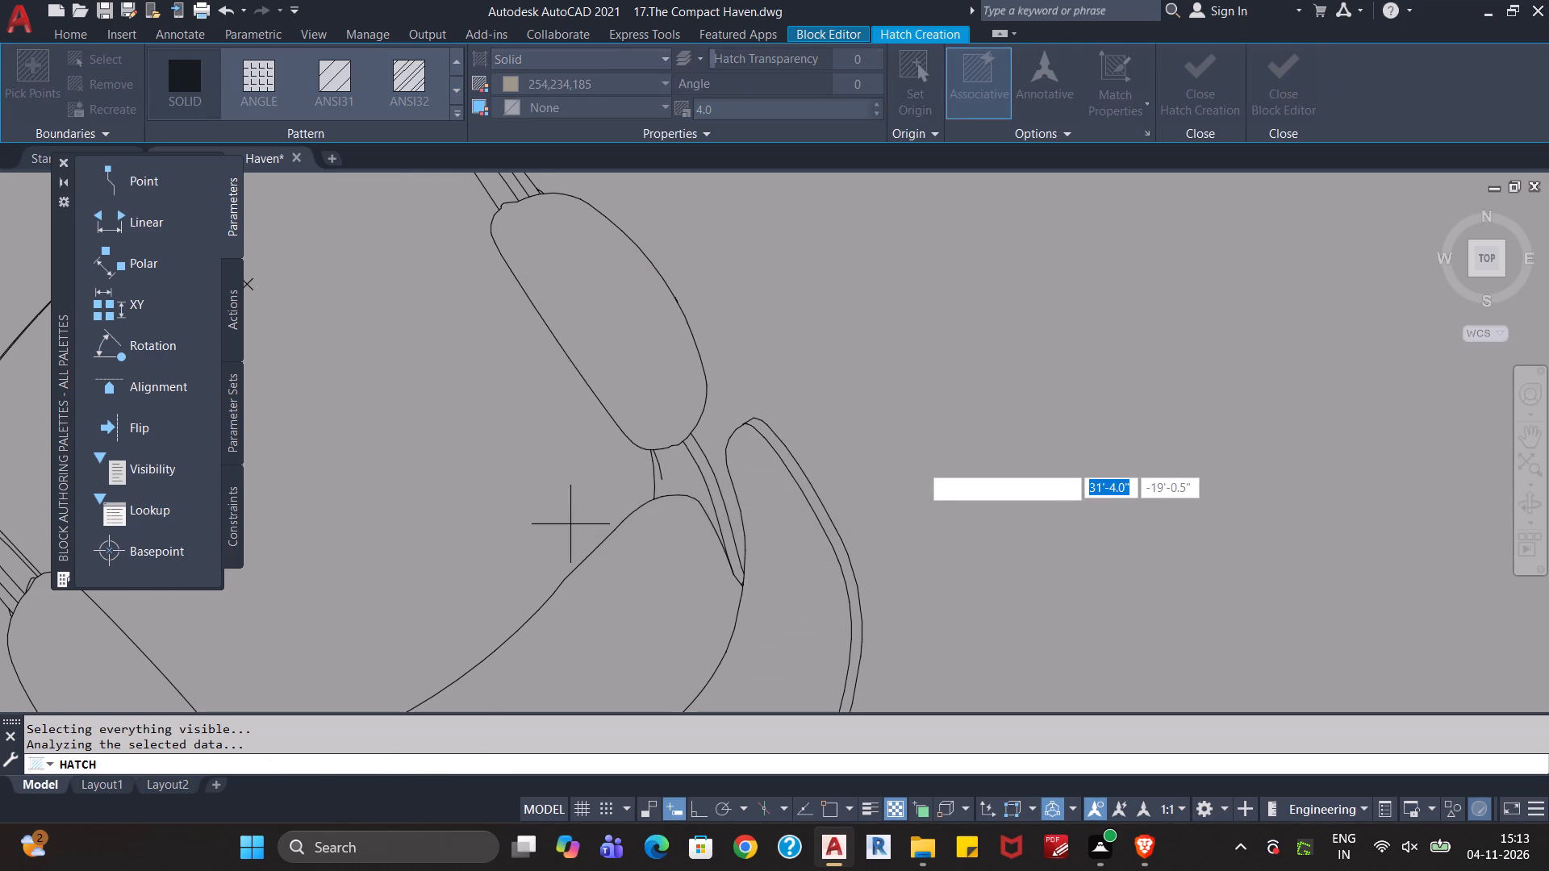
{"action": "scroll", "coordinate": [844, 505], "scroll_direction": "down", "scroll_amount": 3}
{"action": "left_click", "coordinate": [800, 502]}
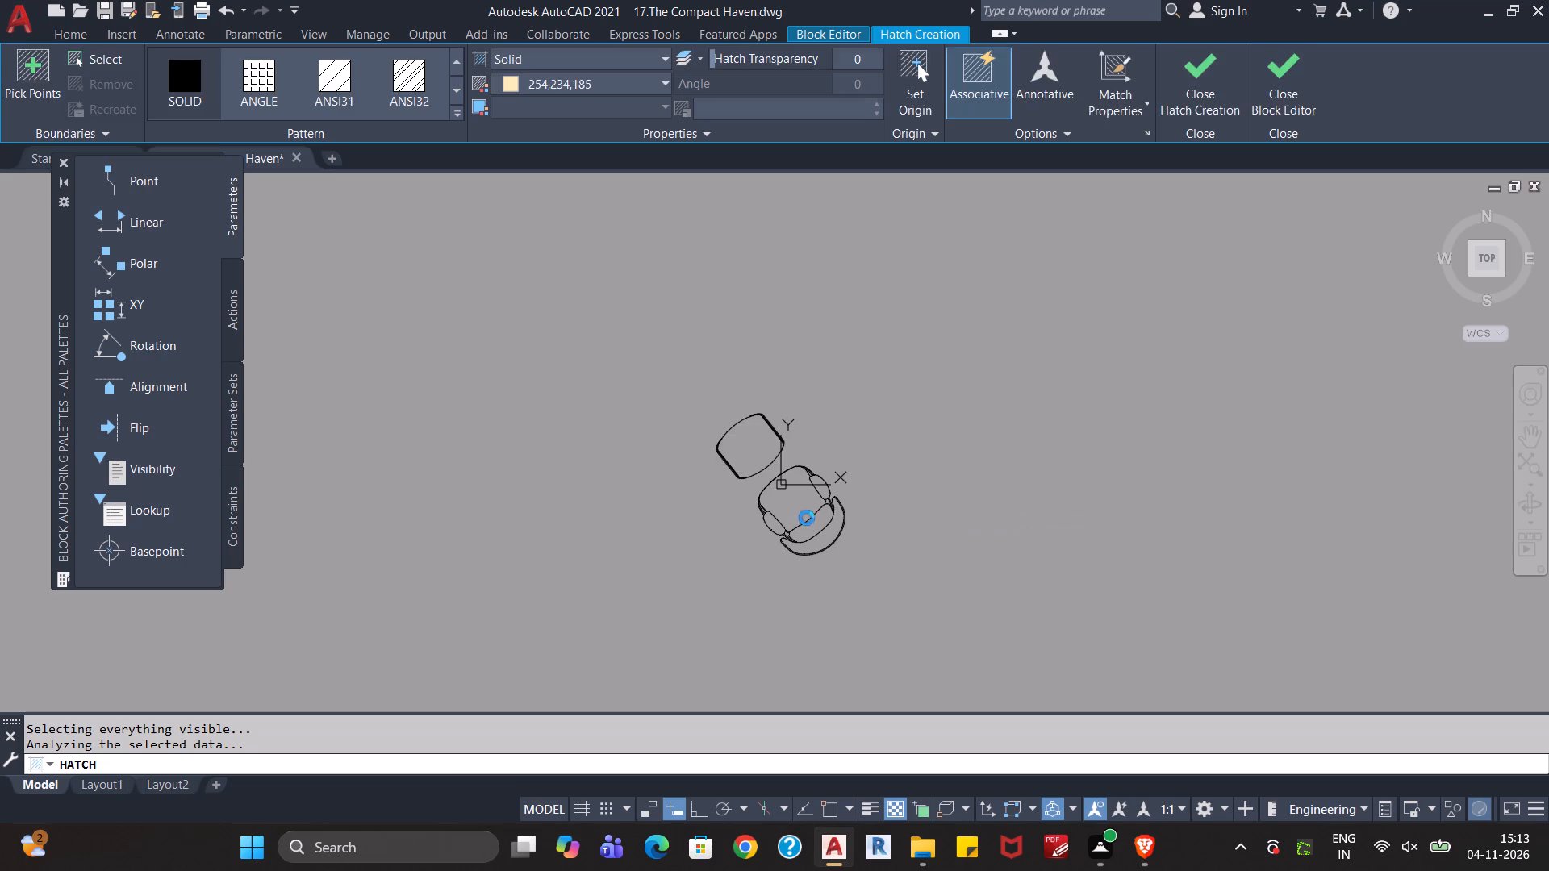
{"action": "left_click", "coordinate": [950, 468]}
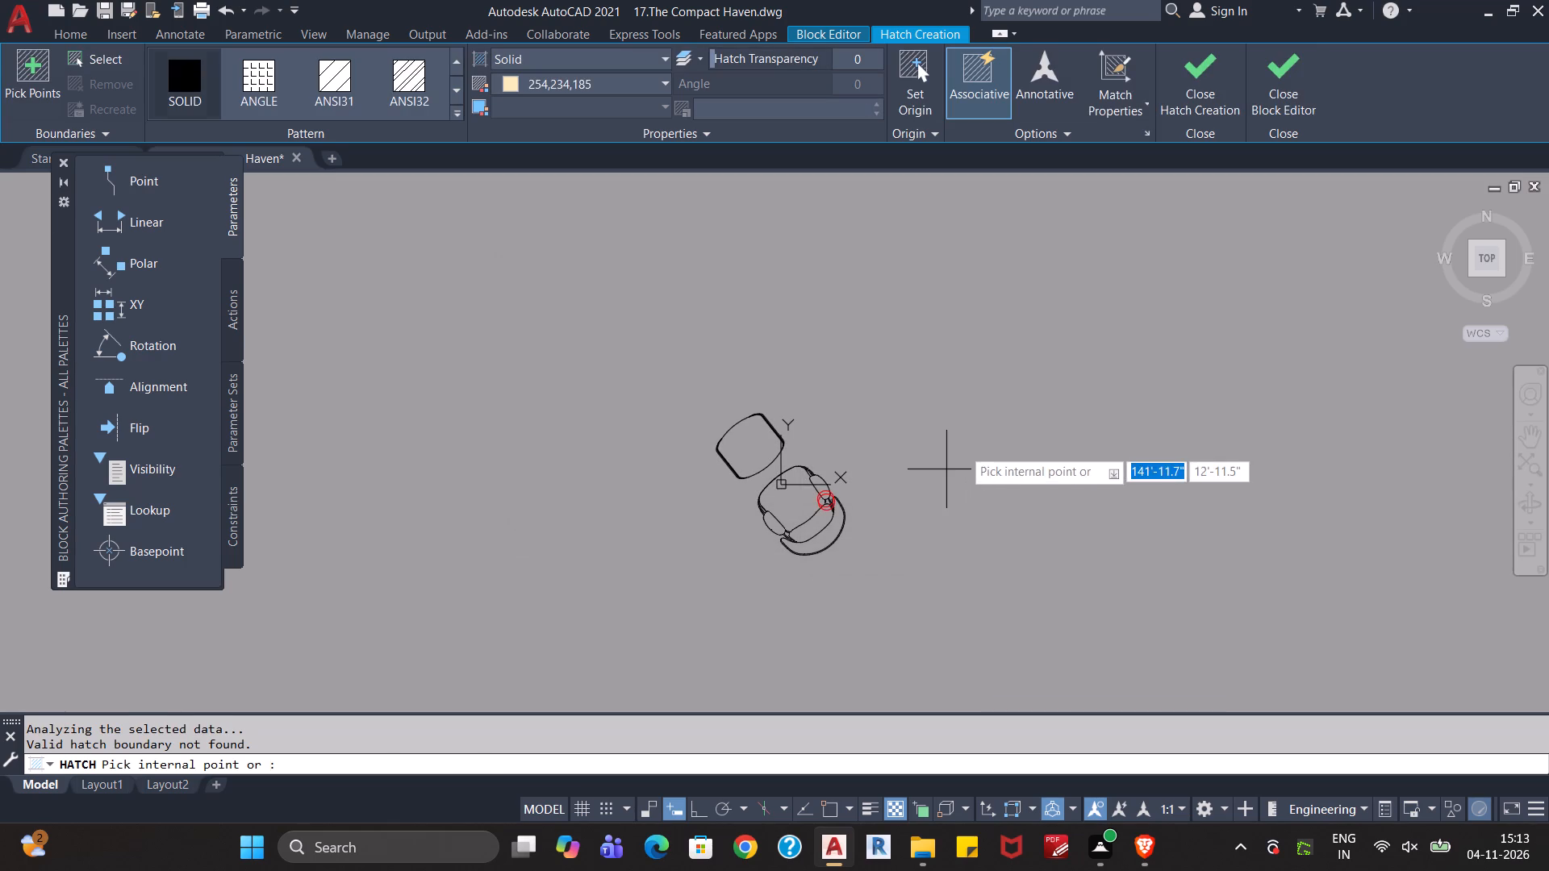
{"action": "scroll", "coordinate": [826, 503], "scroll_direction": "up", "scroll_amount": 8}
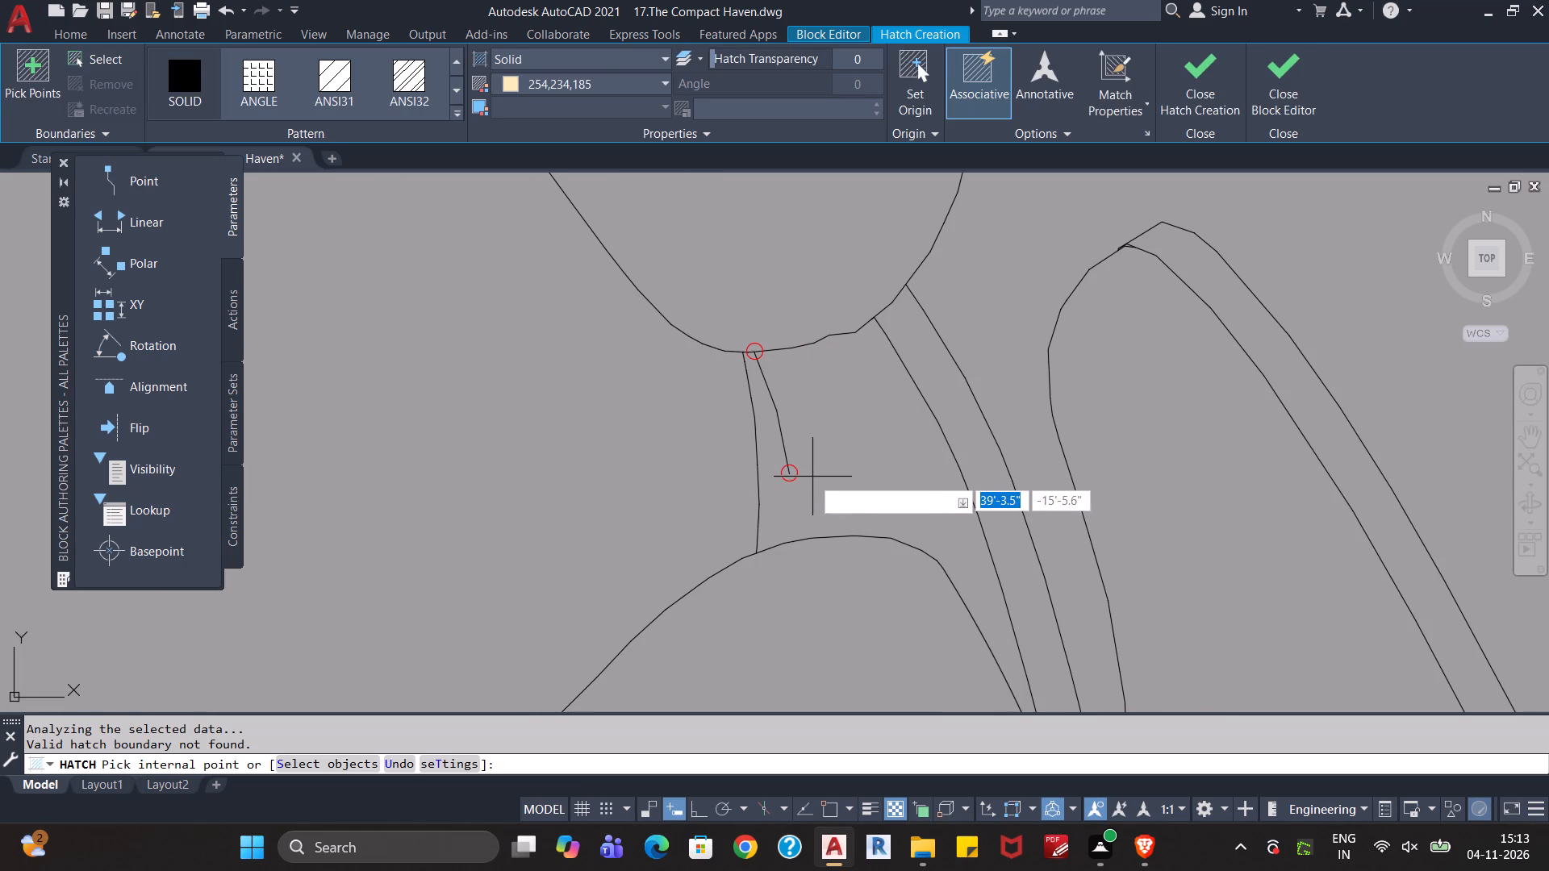
Erase the short dangling edge line of the small connector between the upper armrest and backrest, and redraw the display.
{"action": "key", "text": "Escape"}
{"action": "left_click", "coordinate": [783, 434]}
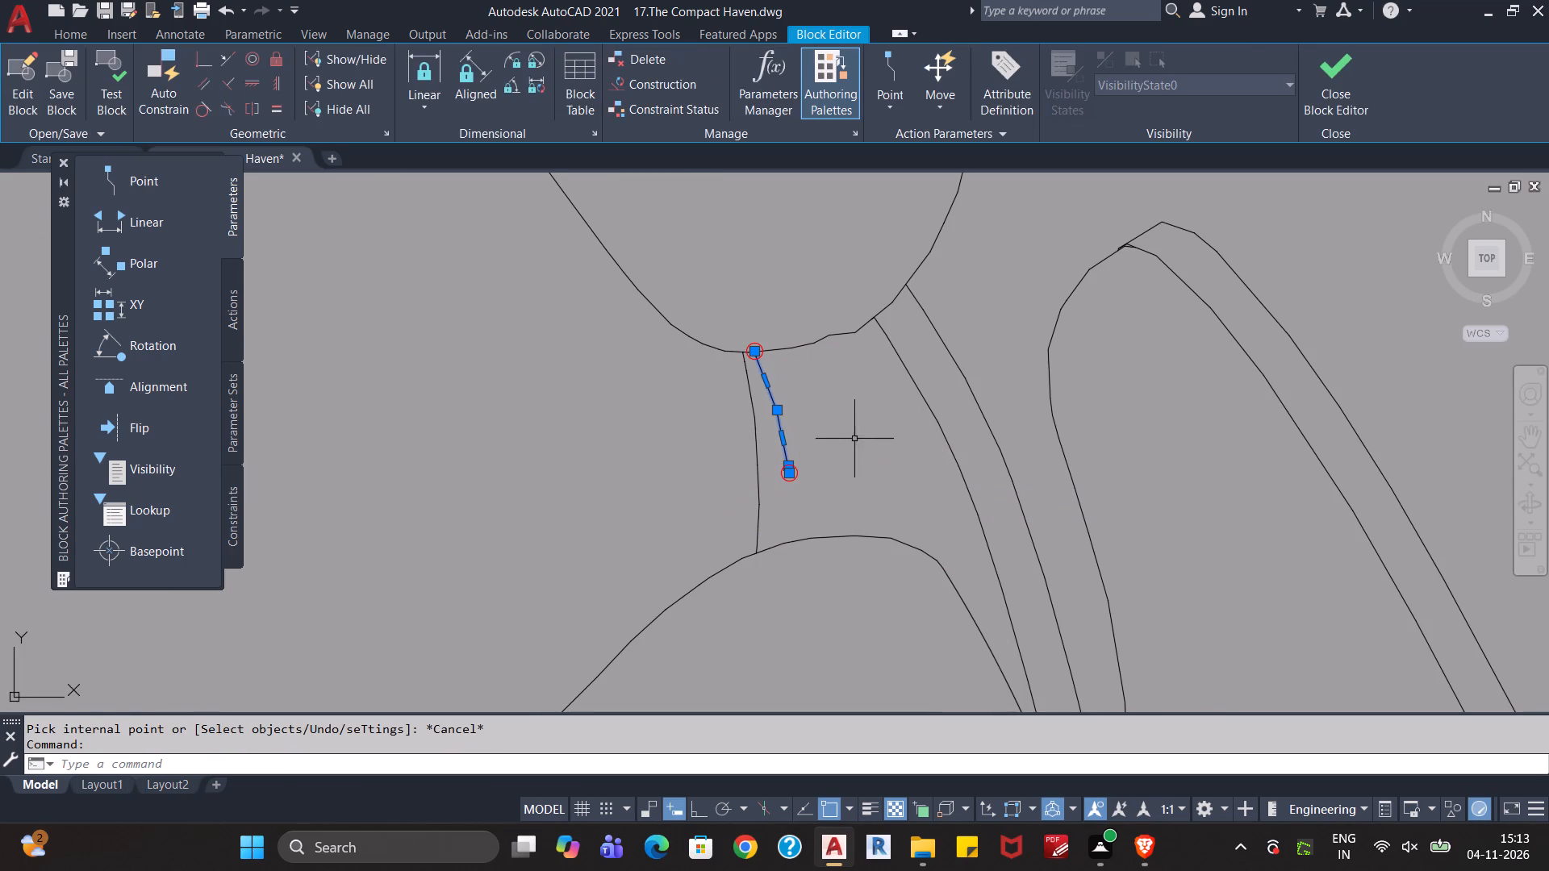
{"action": "key", "text": "Delete"}
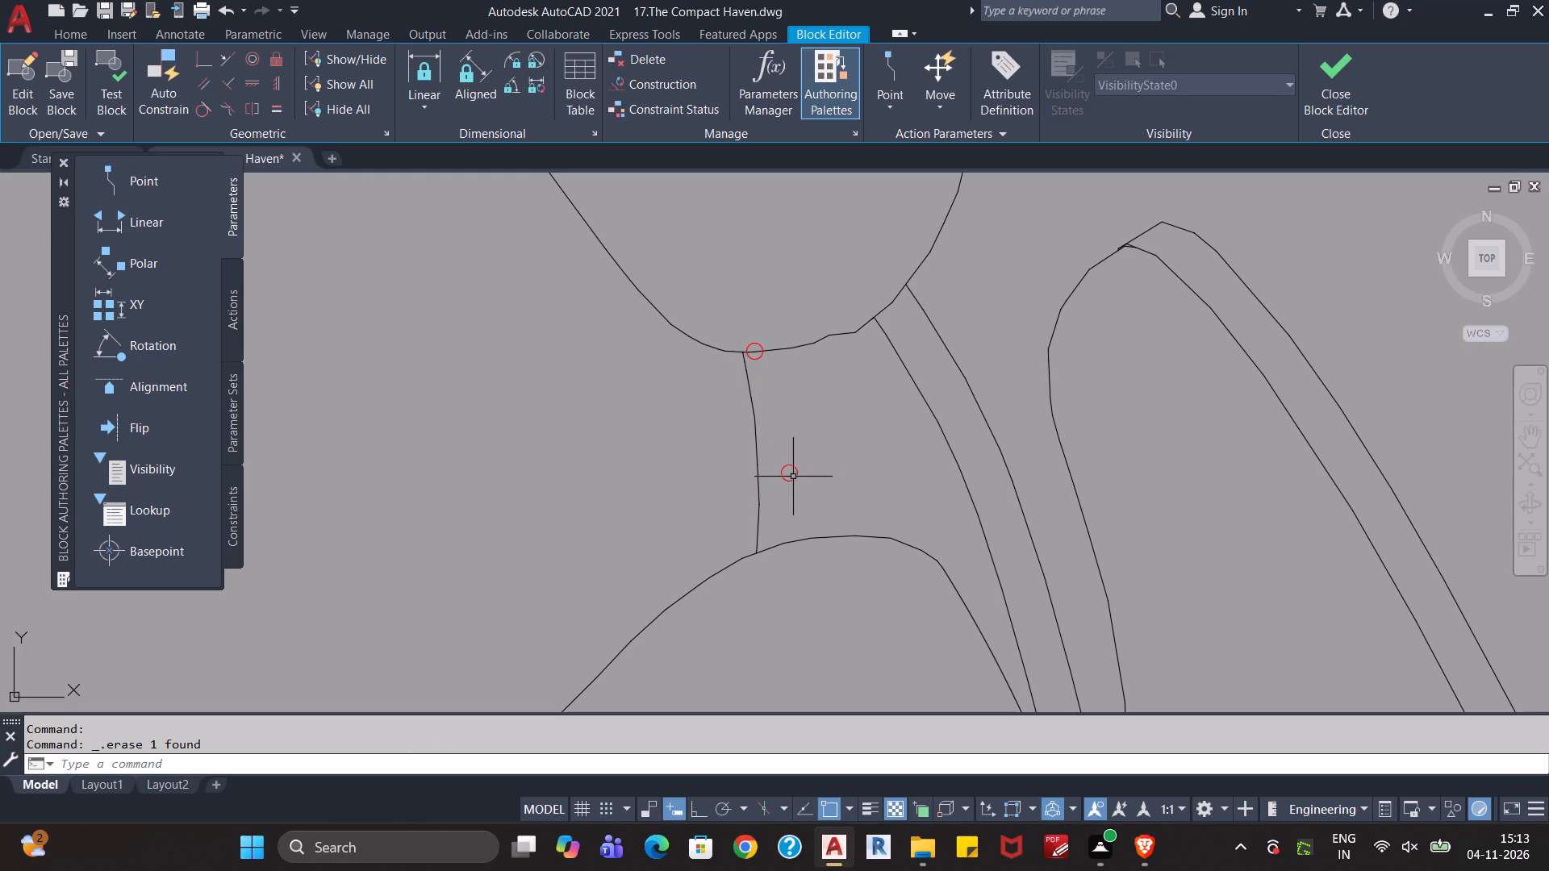
{"action": "scroll", "coordinate": [838, 417], "scroll_direction": "up", "scroll_amount": 1}
{"action": "middle_click_drag", "start_coordinate": [840, 418], "coordinate": [863, 527]}
{"action": "scroll", "coordinate": [842, 551], "scroll_direction": "down", "scroll_amount": 6}
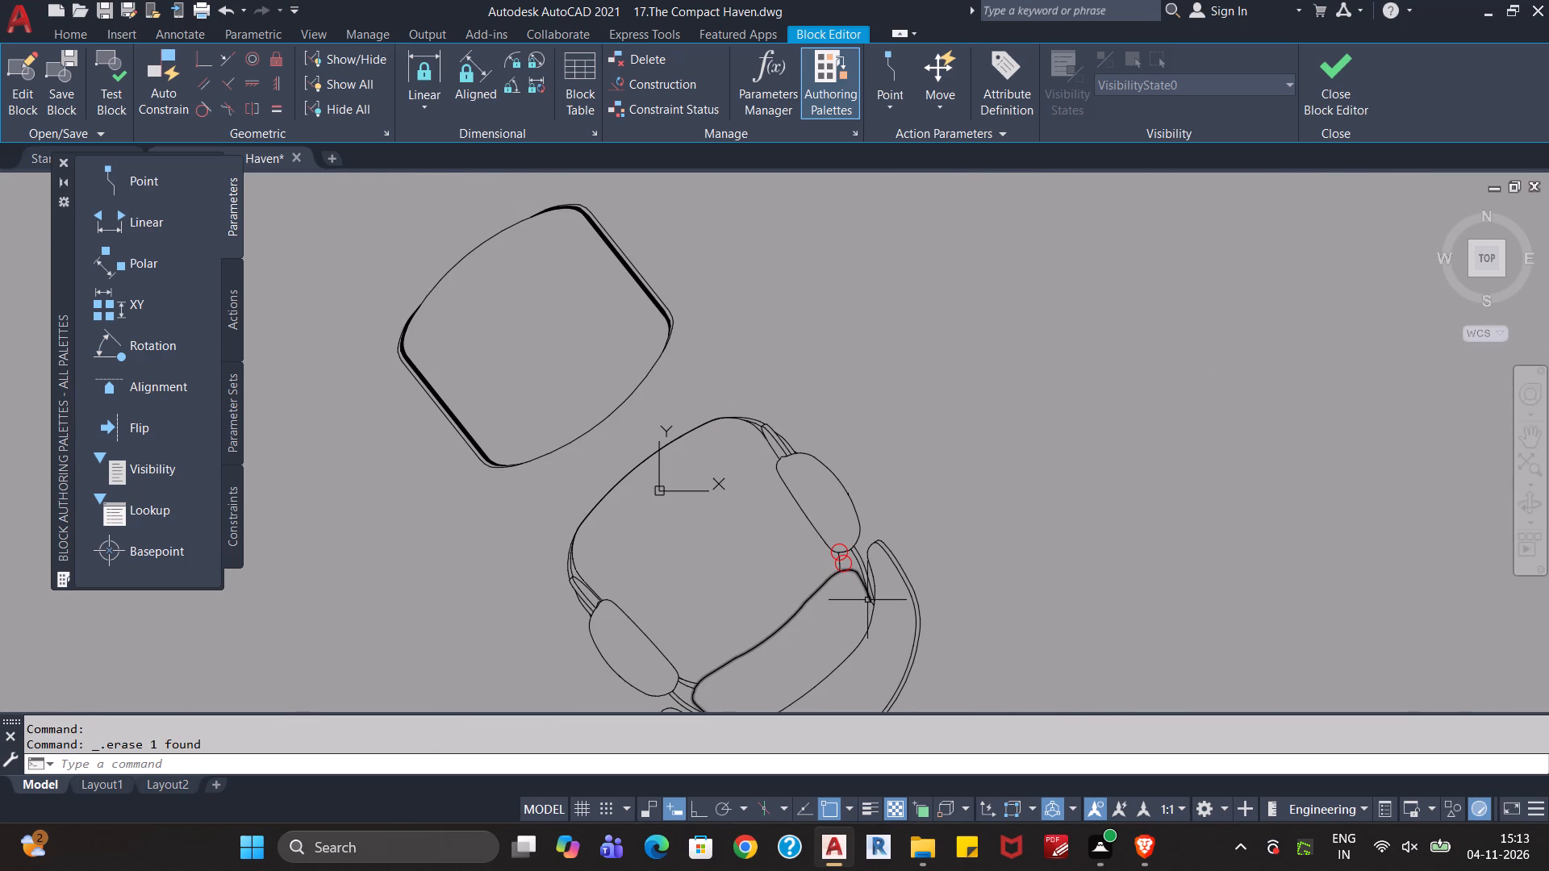
{"action": "key", "text": "Escape"}
{"action": "key", "text": "Escape"}
{"action": "type", "text": "re"}
{"action": "key", "text": "d"}
{"action": "key", "text": "Return"}
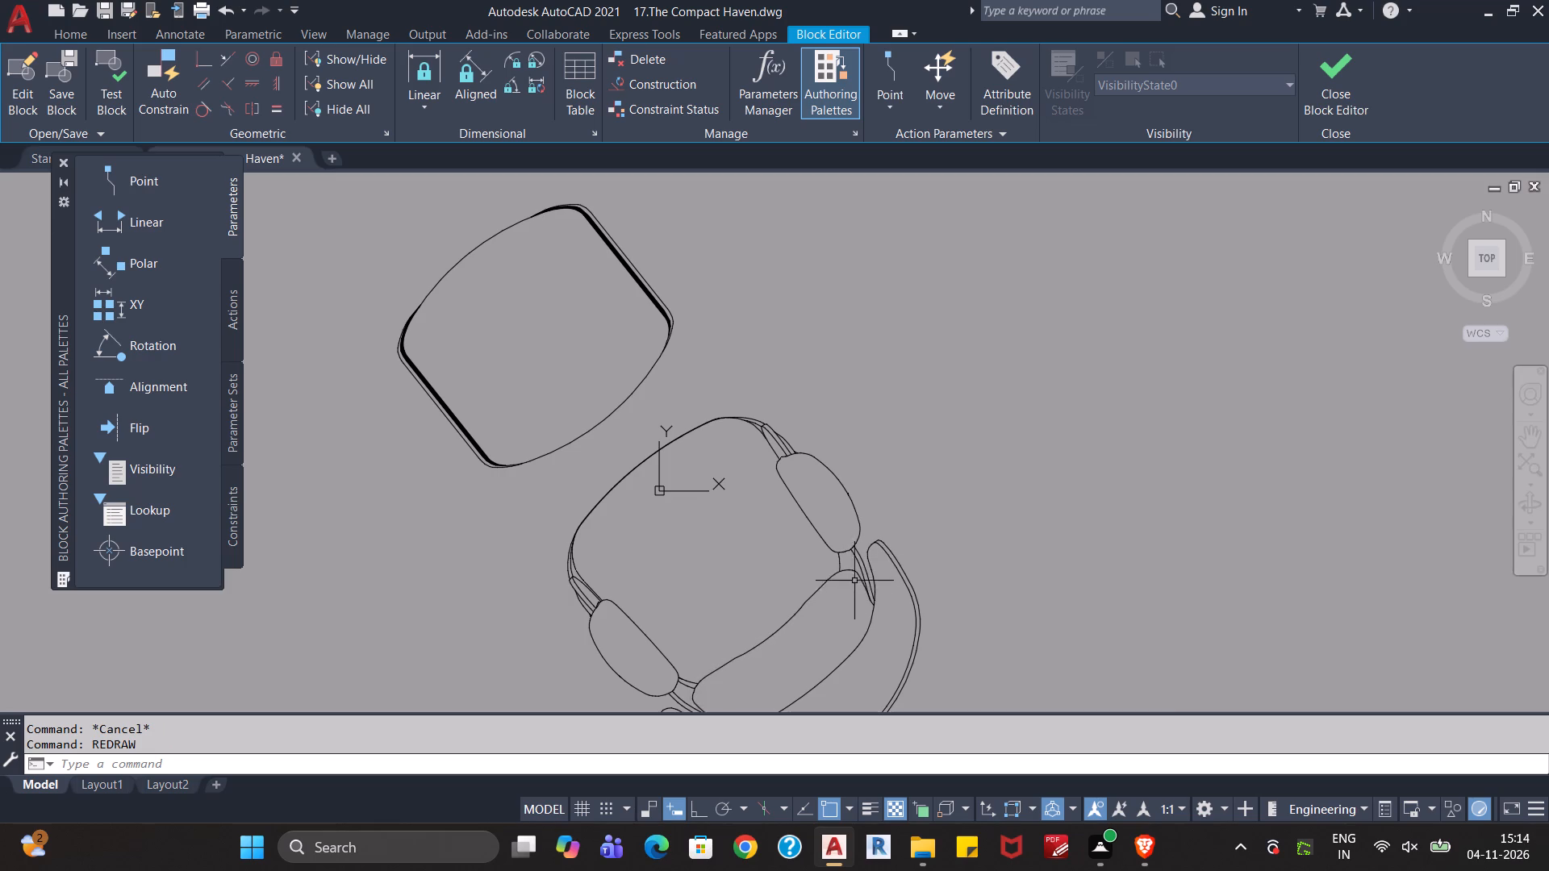
Offset the small connector's remaining edge line by about 6.2" through a point toward the longer connector bar.
{"action": "scroll", "coordinate": [861, 585], "scroll_direction": "up", "scroll_amount": 3}
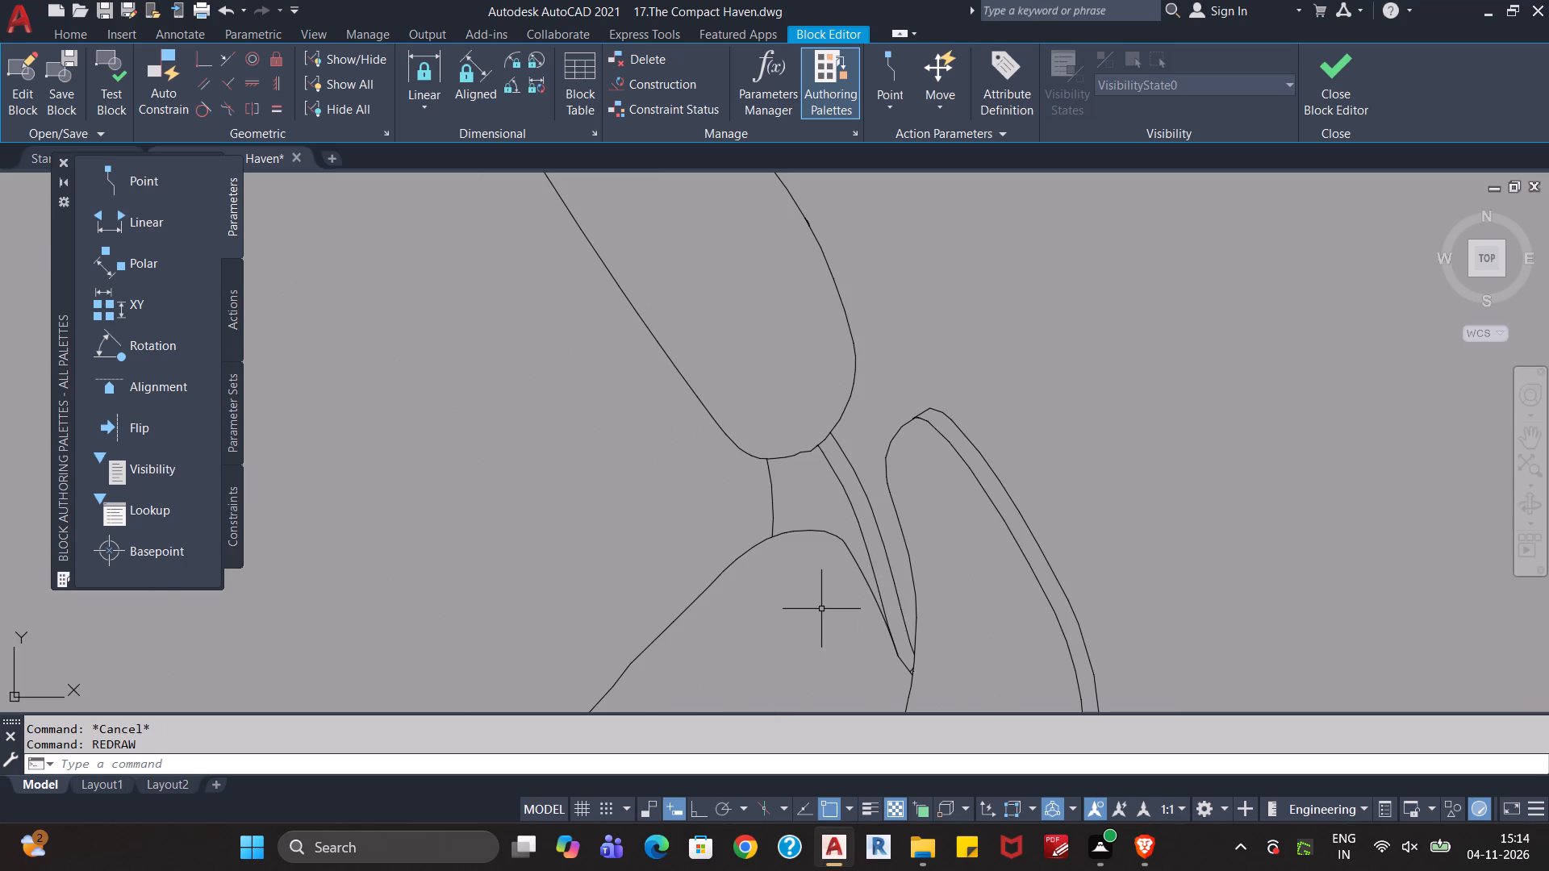
{"action": "key", "text": "o"}
{"action": "key", "text": "Return"}
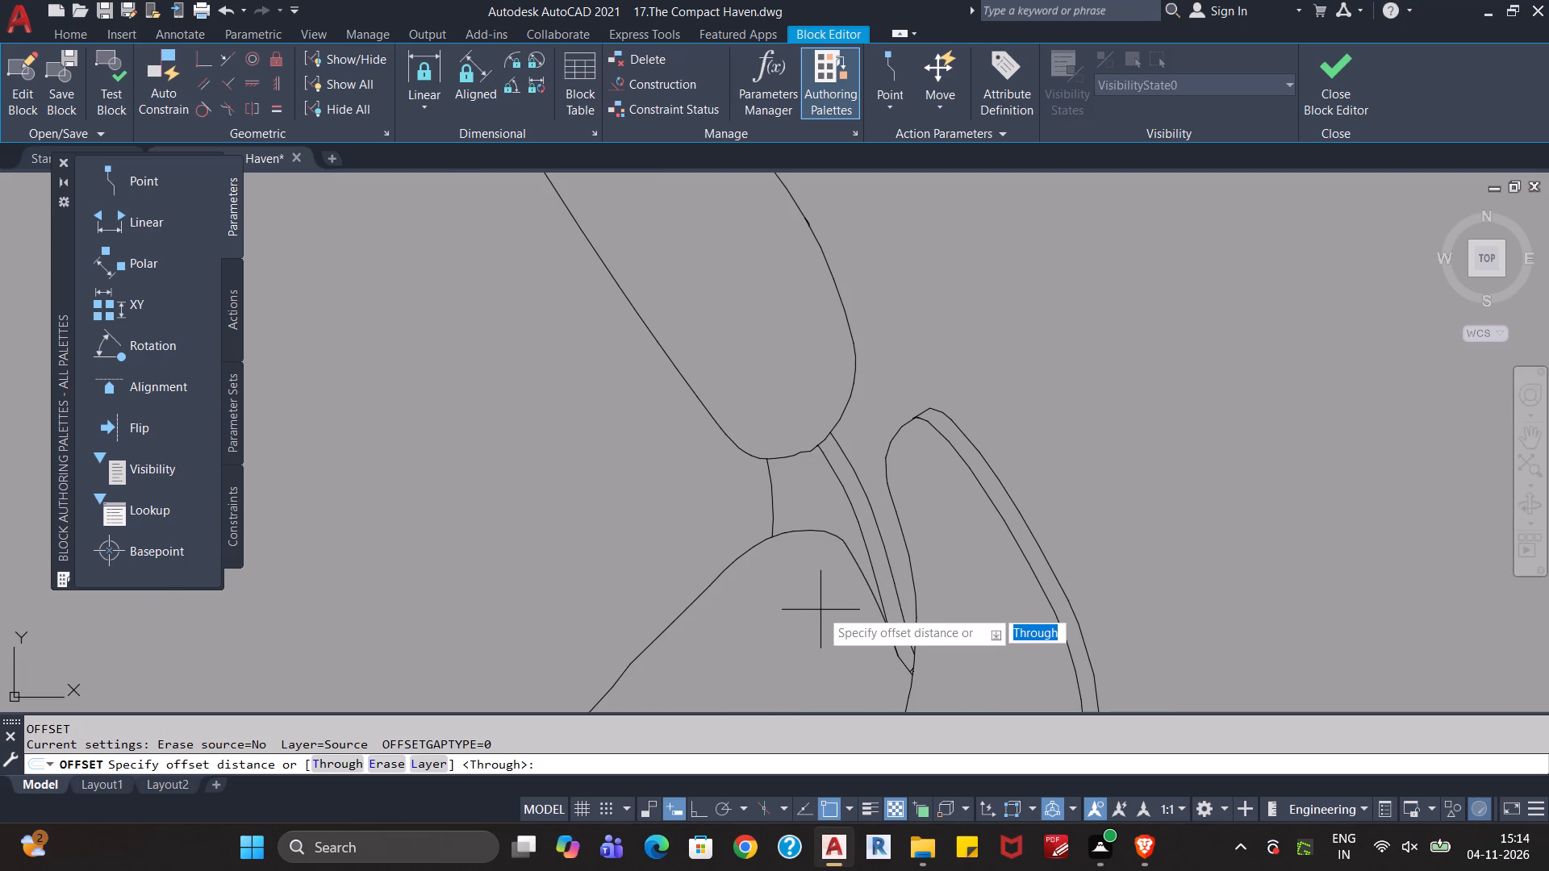
{"action": "key", "text": "Return"}
{"action": "left_click", "coordinate": [774, 510]}
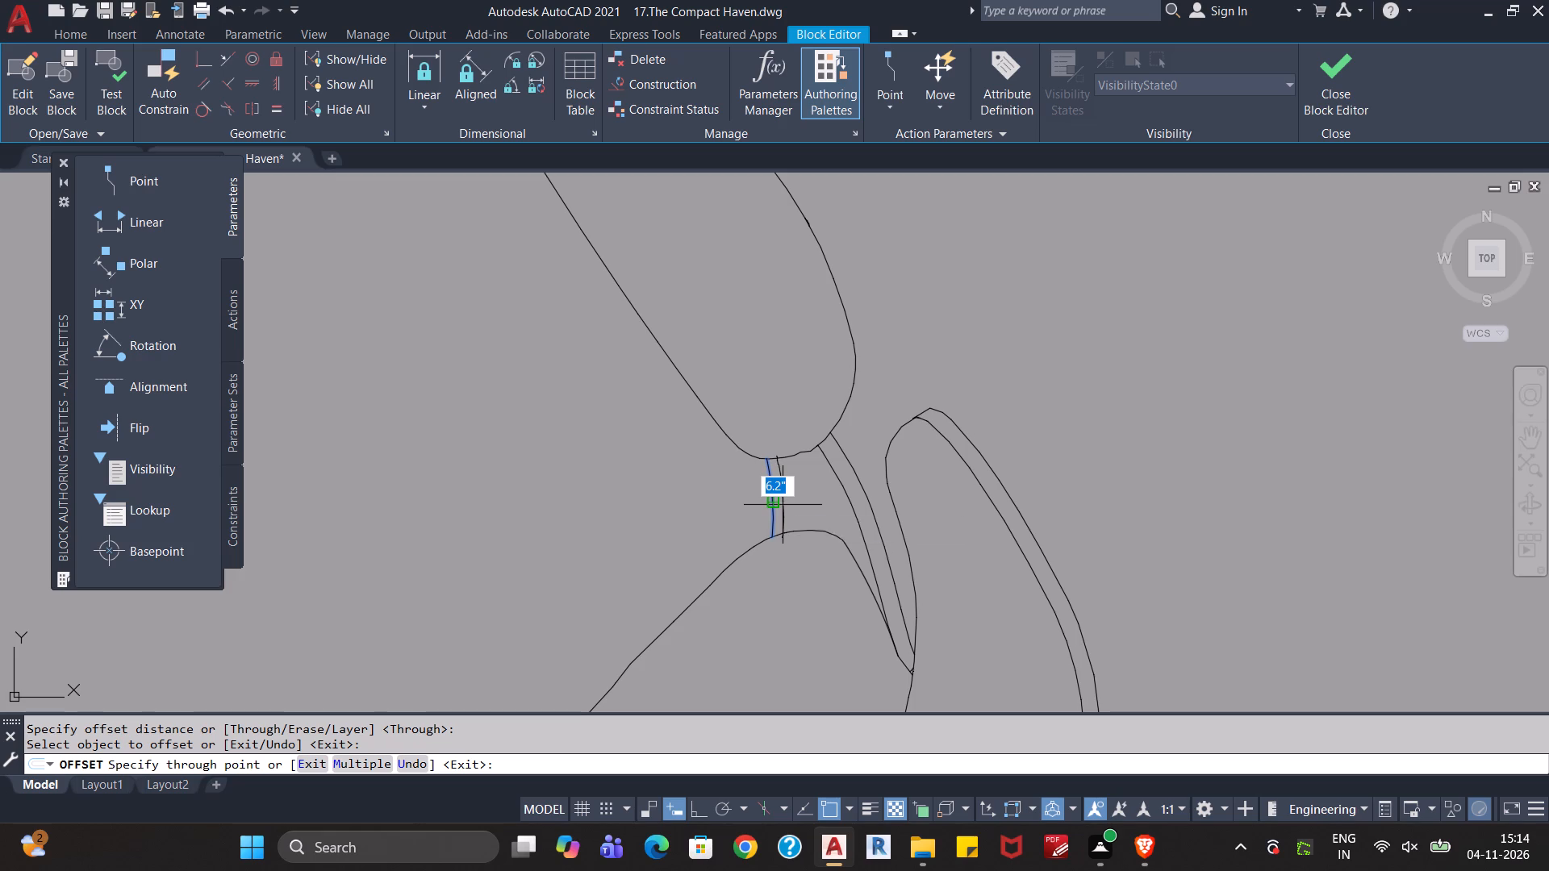
{"action": "left_click", "coordinate": [784, 503]}
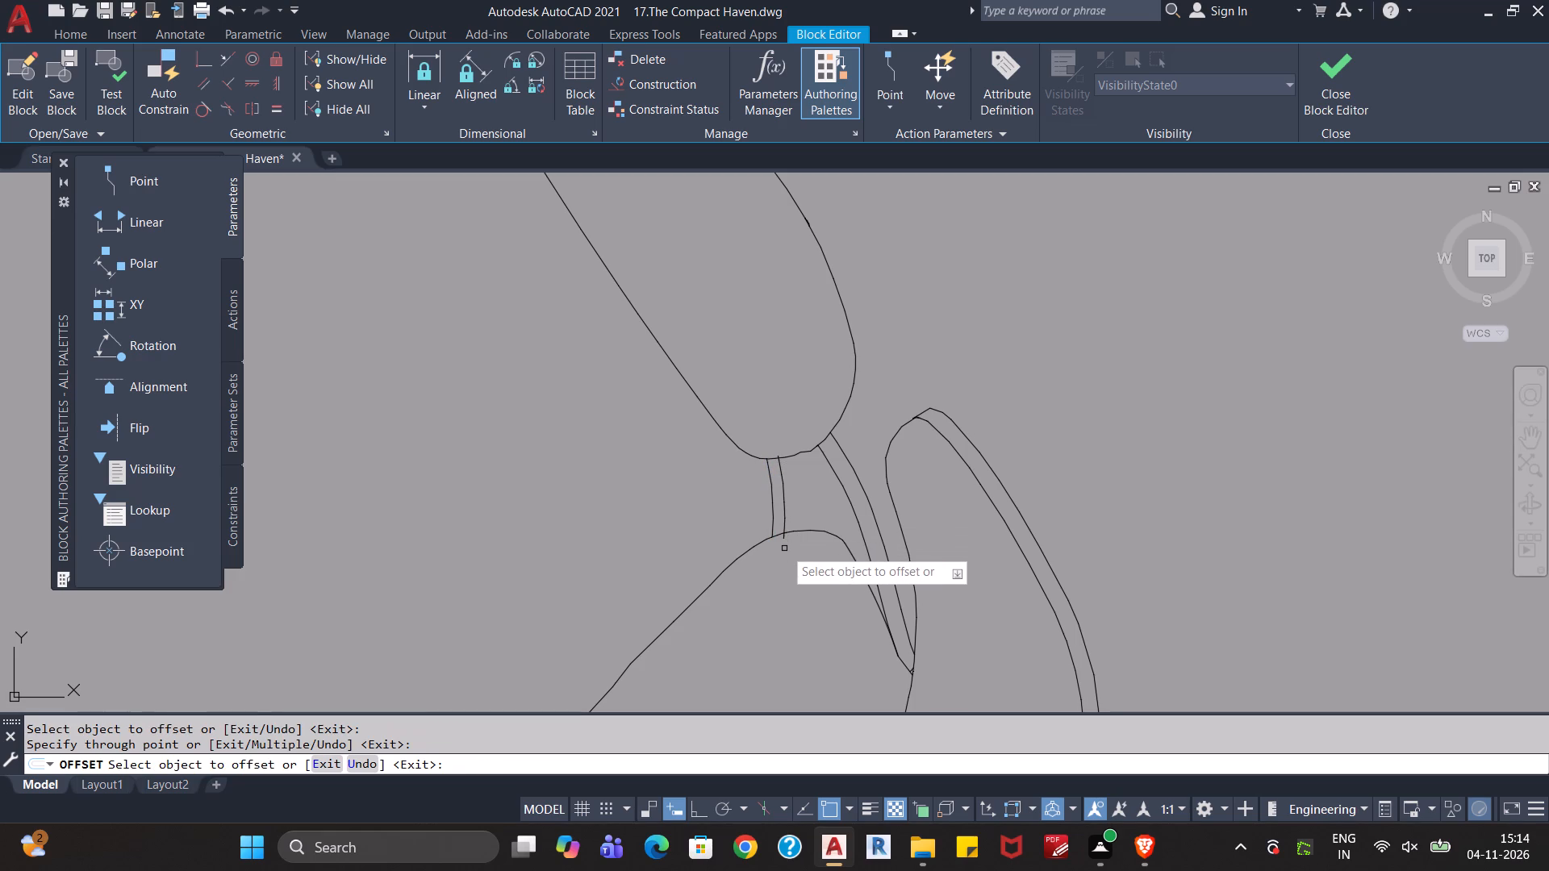
{"action": "key", "text": "Escape"}
{"action": "key", "text": "Escape"}
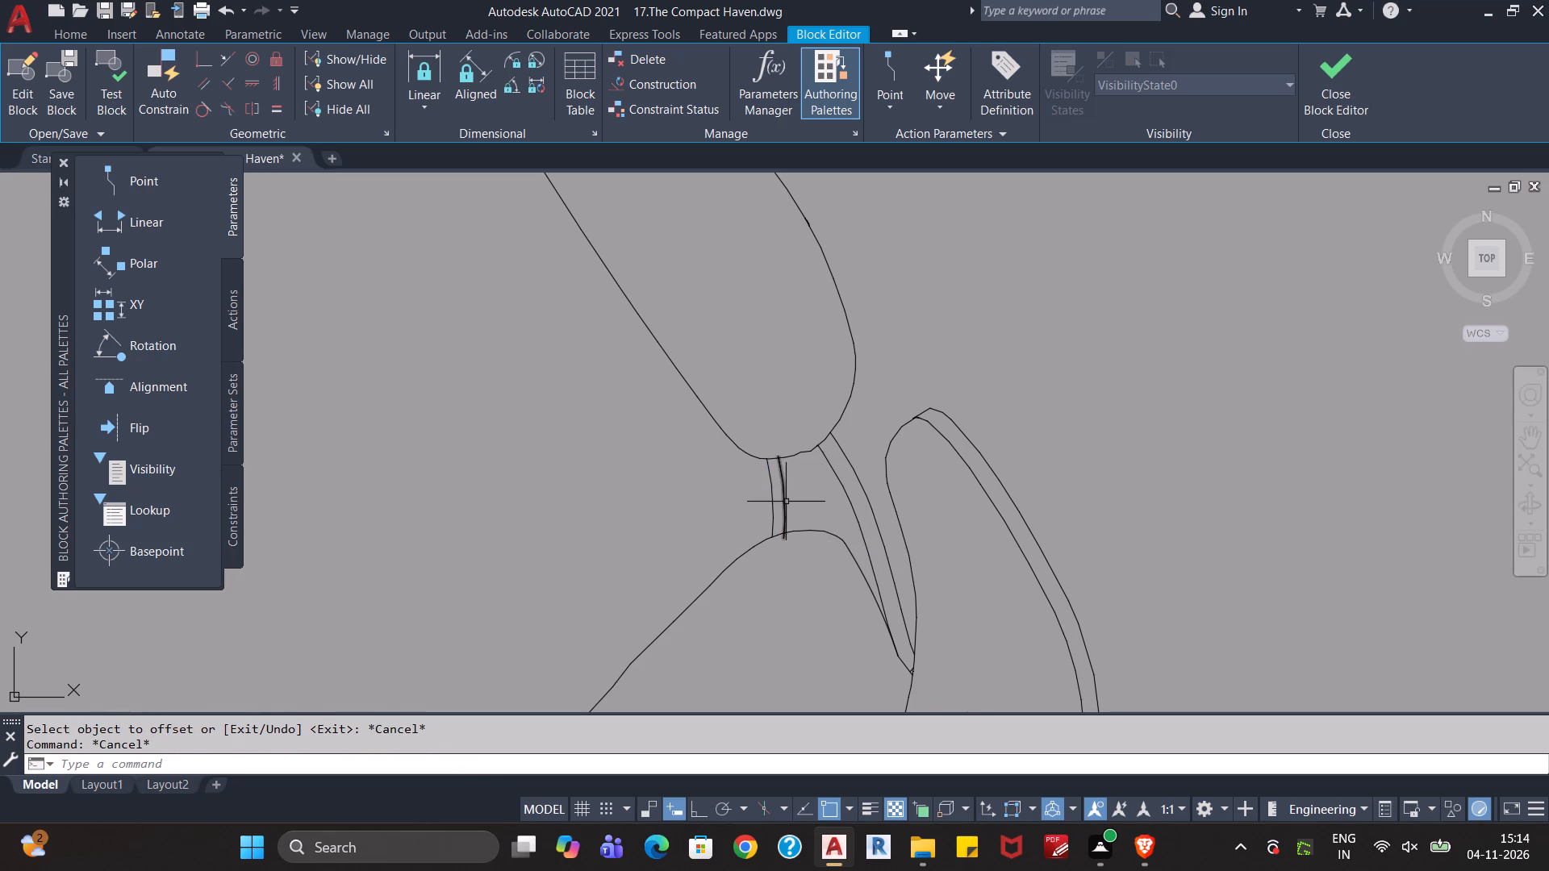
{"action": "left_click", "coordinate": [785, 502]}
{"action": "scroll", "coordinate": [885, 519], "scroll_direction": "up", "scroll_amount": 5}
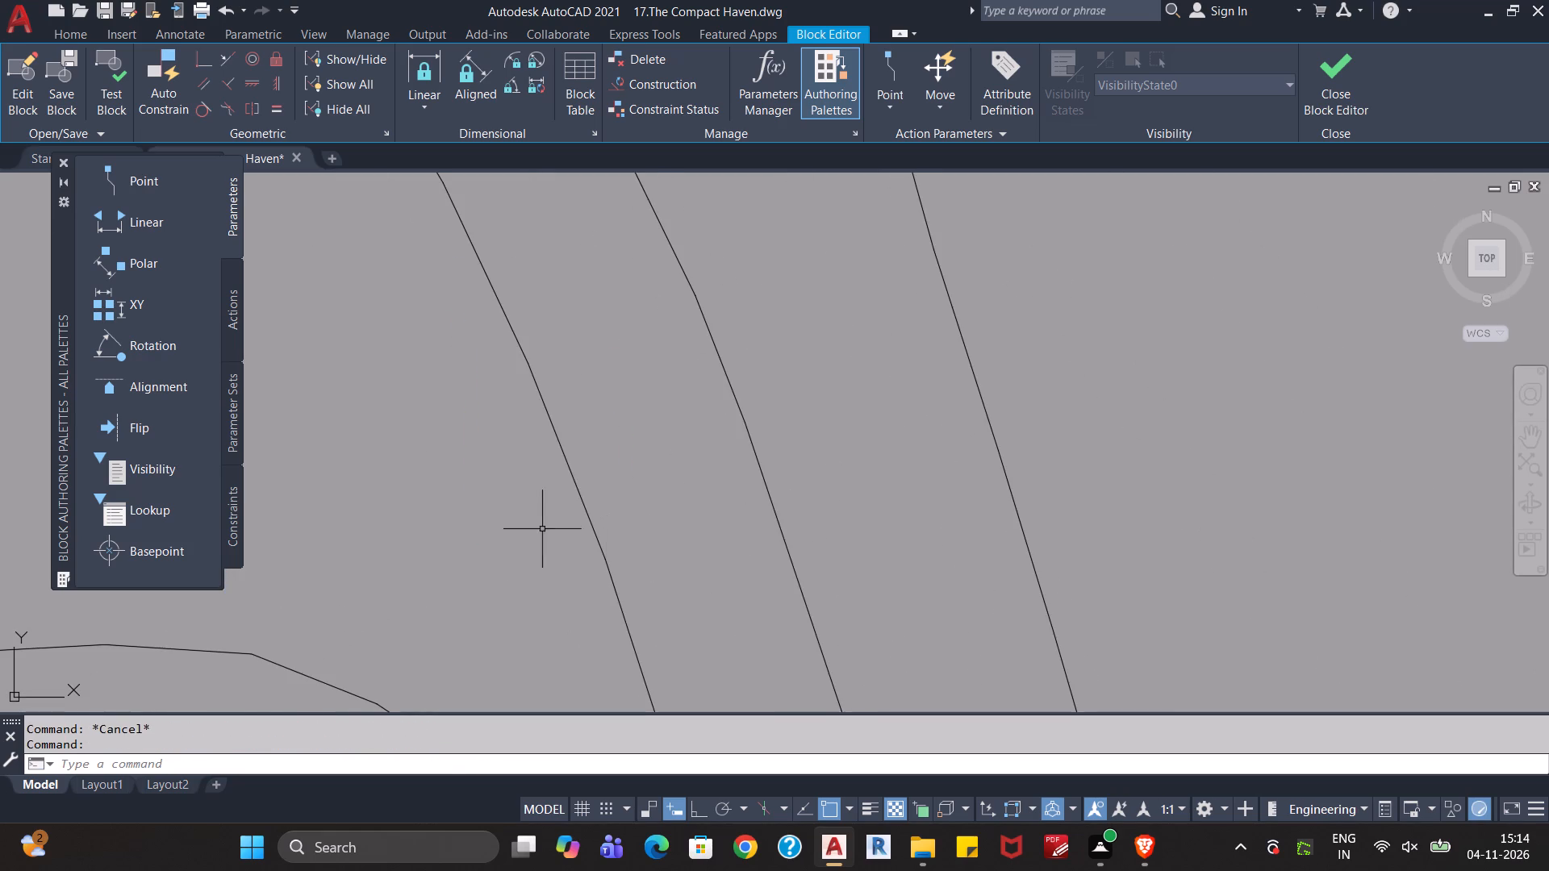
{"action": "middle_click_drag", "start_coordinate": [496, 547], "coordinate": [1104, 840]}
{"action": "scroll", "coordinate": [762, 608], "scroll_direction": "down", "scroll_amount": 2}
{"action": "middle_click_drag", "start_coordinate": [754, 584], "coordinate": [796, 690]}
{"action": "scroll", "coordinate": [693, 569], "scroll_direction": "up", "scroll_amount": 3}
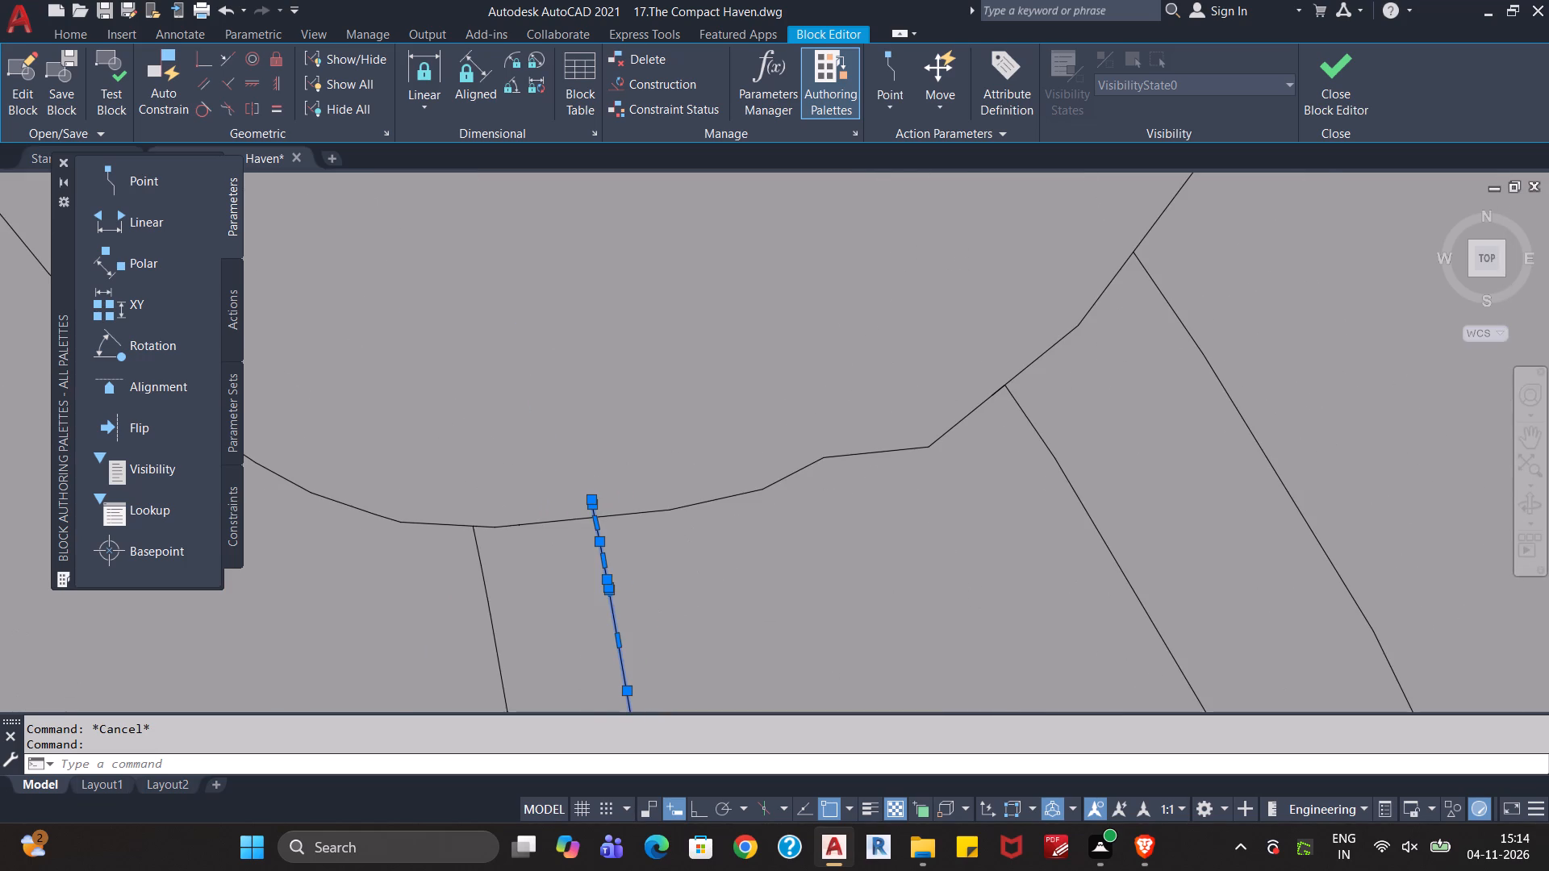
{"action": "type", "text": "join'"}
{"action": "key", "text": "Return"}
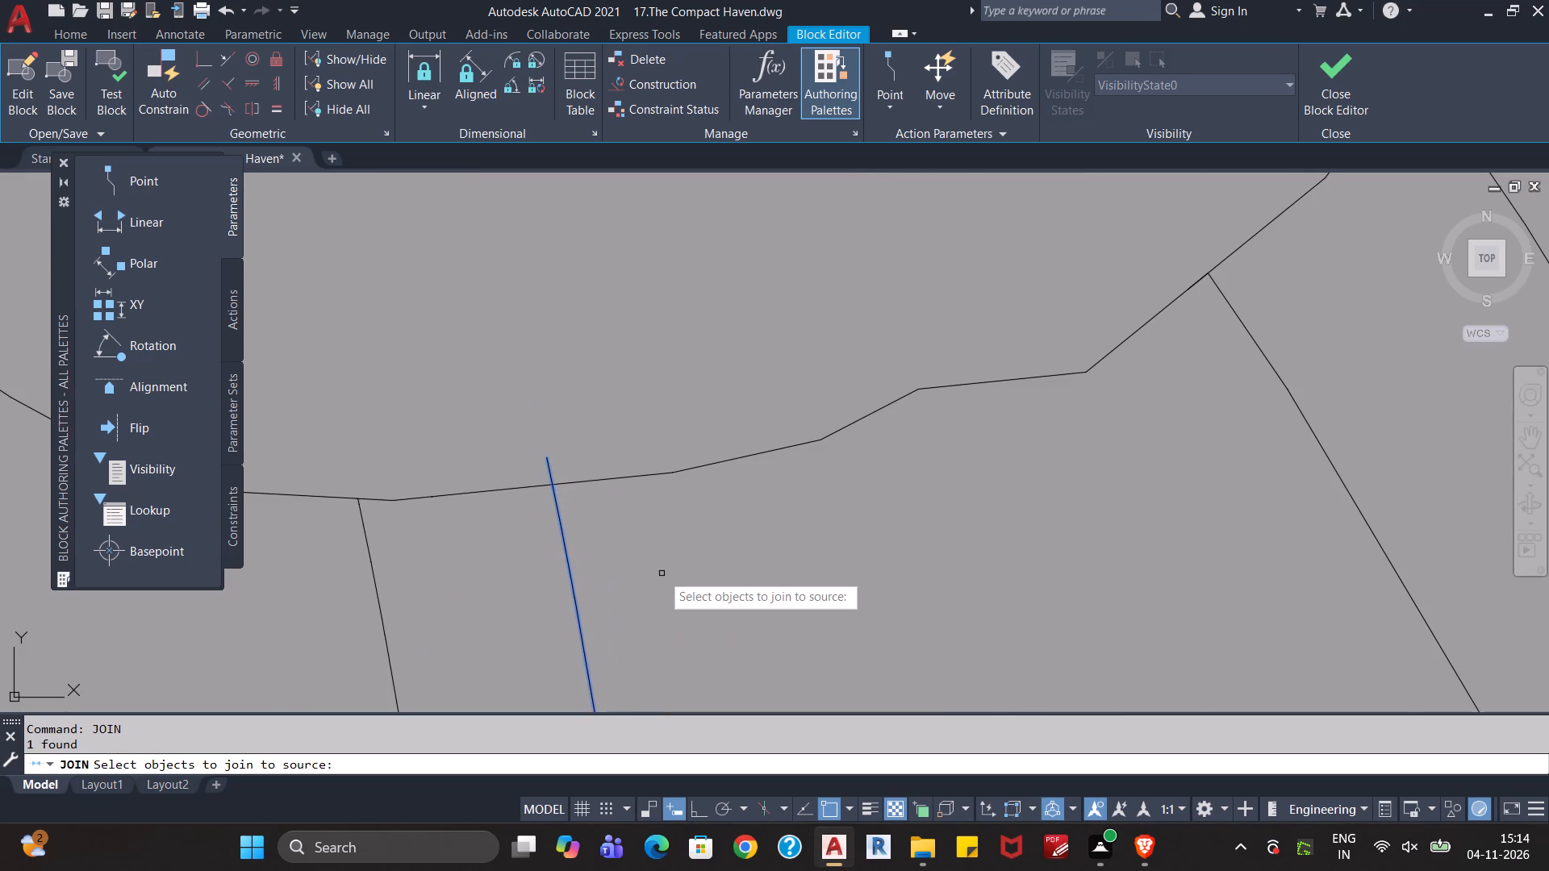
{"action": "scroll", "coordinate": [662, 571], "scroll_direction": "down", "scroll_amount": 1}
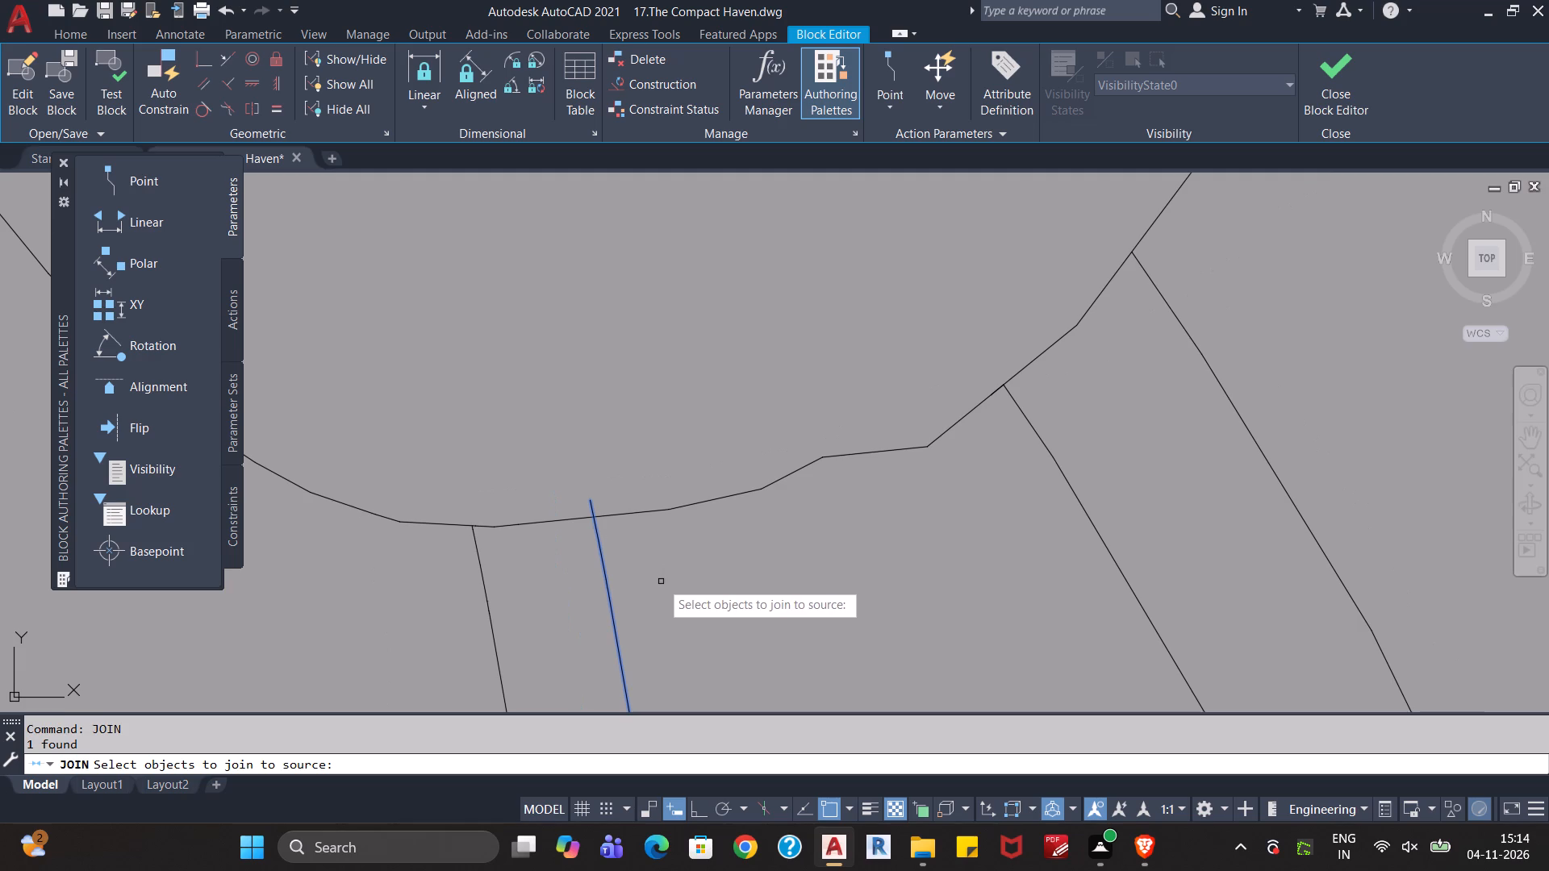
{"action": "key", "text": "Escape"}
Trim both overrunning ends of the small connector's offset edge line back to the armrest and backrest outlines.
{"action": "scroll", "coordinate": [694, 639], "scroll_direction": "down", "scroll_amount": 1}
{"action": "middle_click_drag", "start_coordinate": [711, 621], "coordinate": [713, 560]}
{"action": "scroll", "coordinate": [713, 560], "scroll_direction": "down", "scroll_amount": 1}
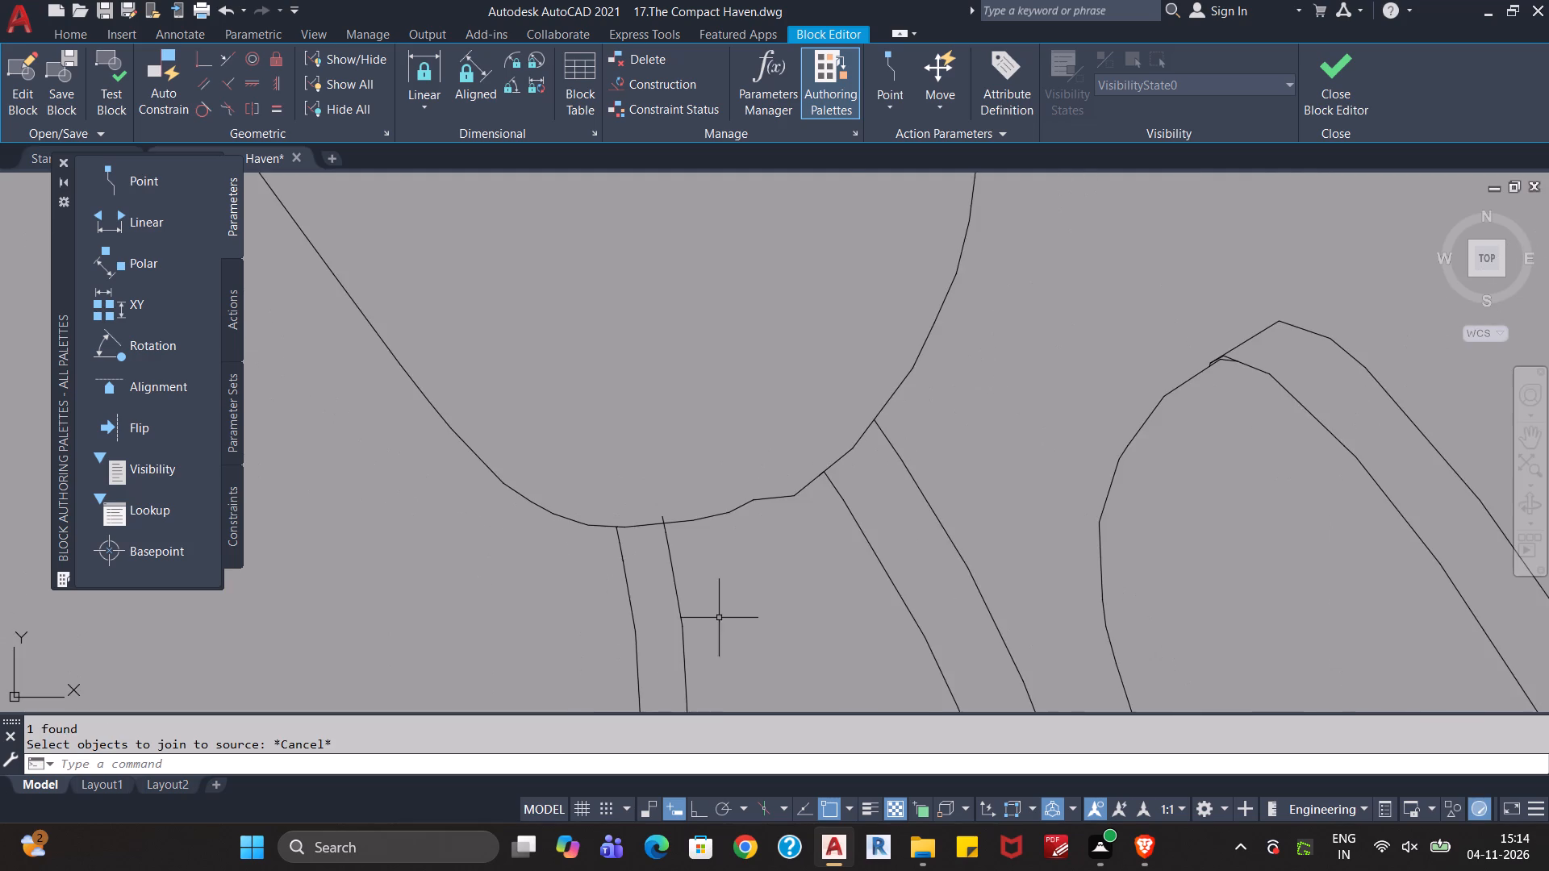
{"action": "scroll", "coordinate": [719, 627], "scroll_direction": "down", "scroll_amount": 1}
{"action": "type", "text": "tr"}
{"action": "key", "text": "Return"}
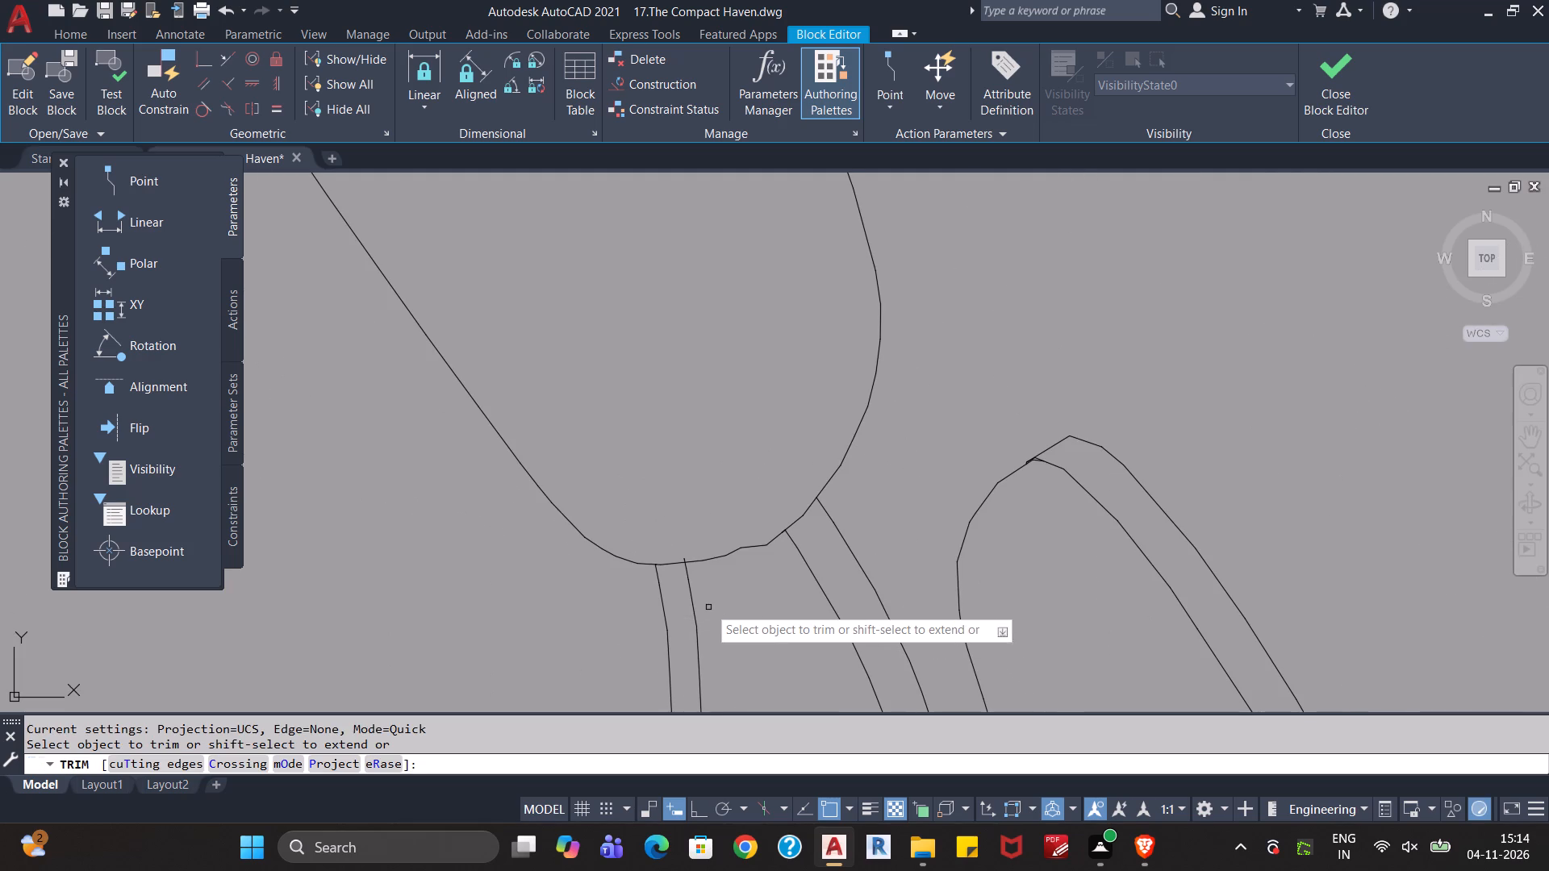
{"action": "scroll", "coordinate": [687, 560], "scroll_direction": "up", "scroll_amount": 3}
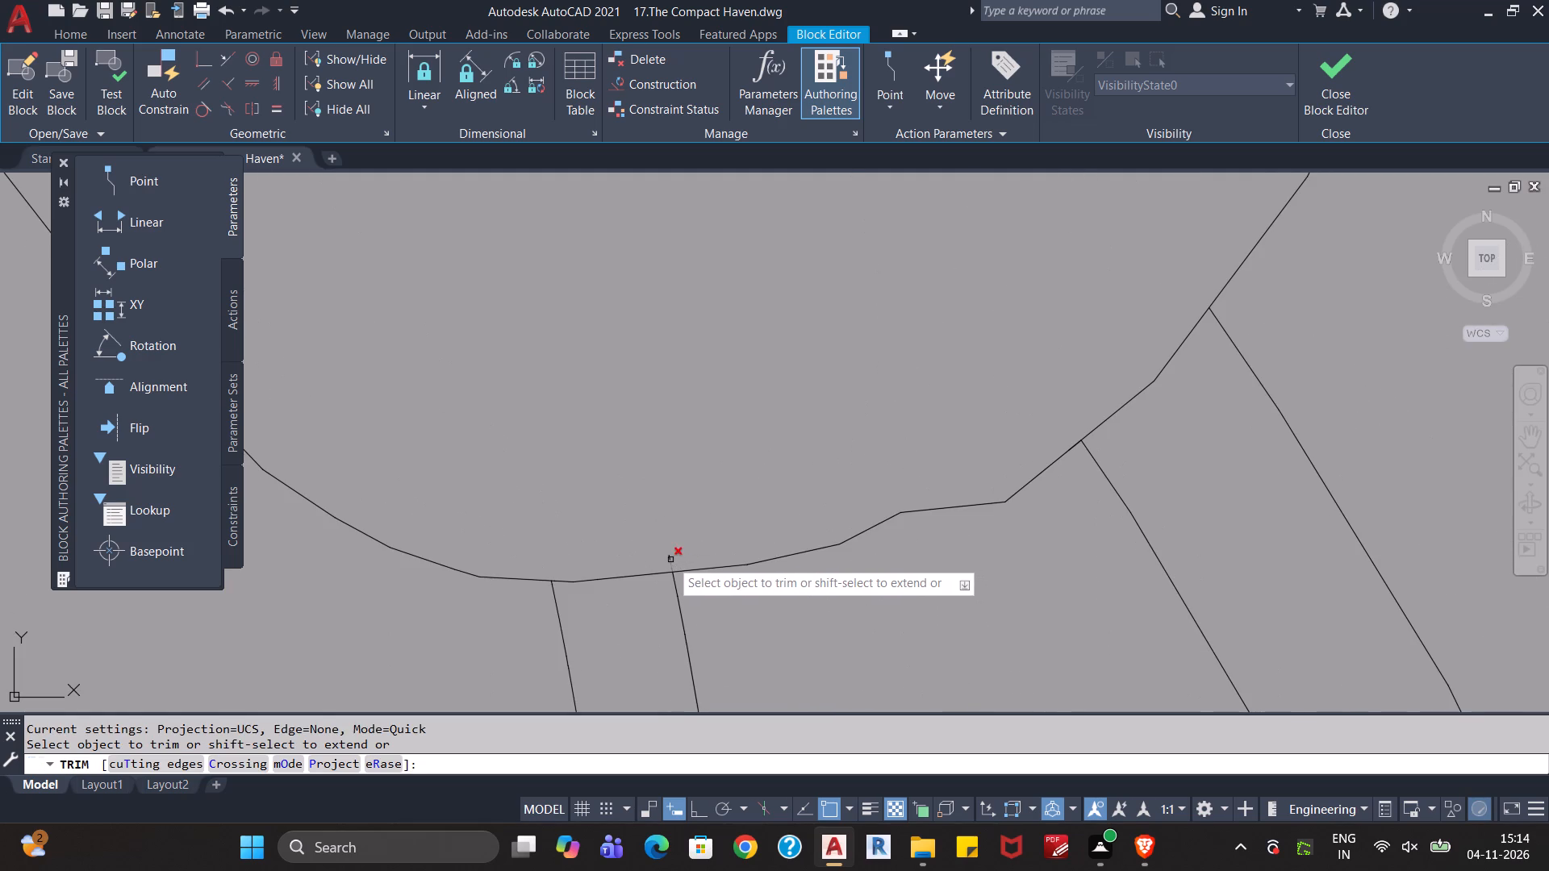
{"action": "left_click", "coordinate": [670, 560]}
{"action": "scroll", "coordinate": [716, 640], "scroll_direction": "down", "scroll_amount": 1}
{"action": "left_click", "coordinate": [688, 588]}
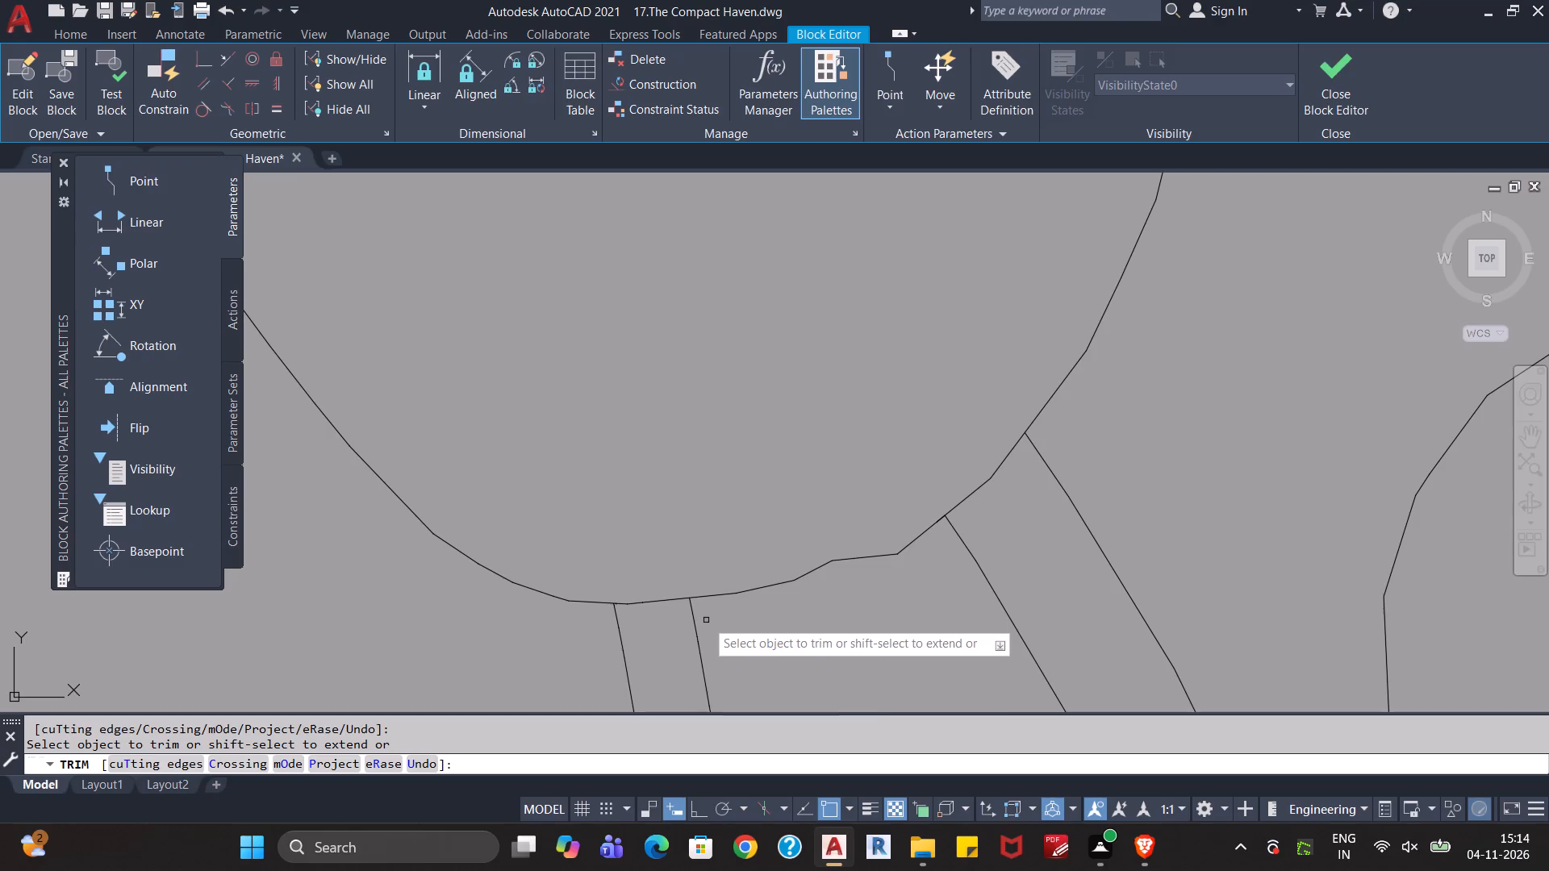
{"action": "scroll", "coordinate": [708, 624], "scroll_direction": "down", "scroll_amount": 4}
{"action": "middle_click_drag", "start_coordinate": [718, 661], "coordinate": [733, 573]}
{"action": "scroll", "coordinate": [722, 622], "scroll_direction": "up", "scroll_amount": 5}
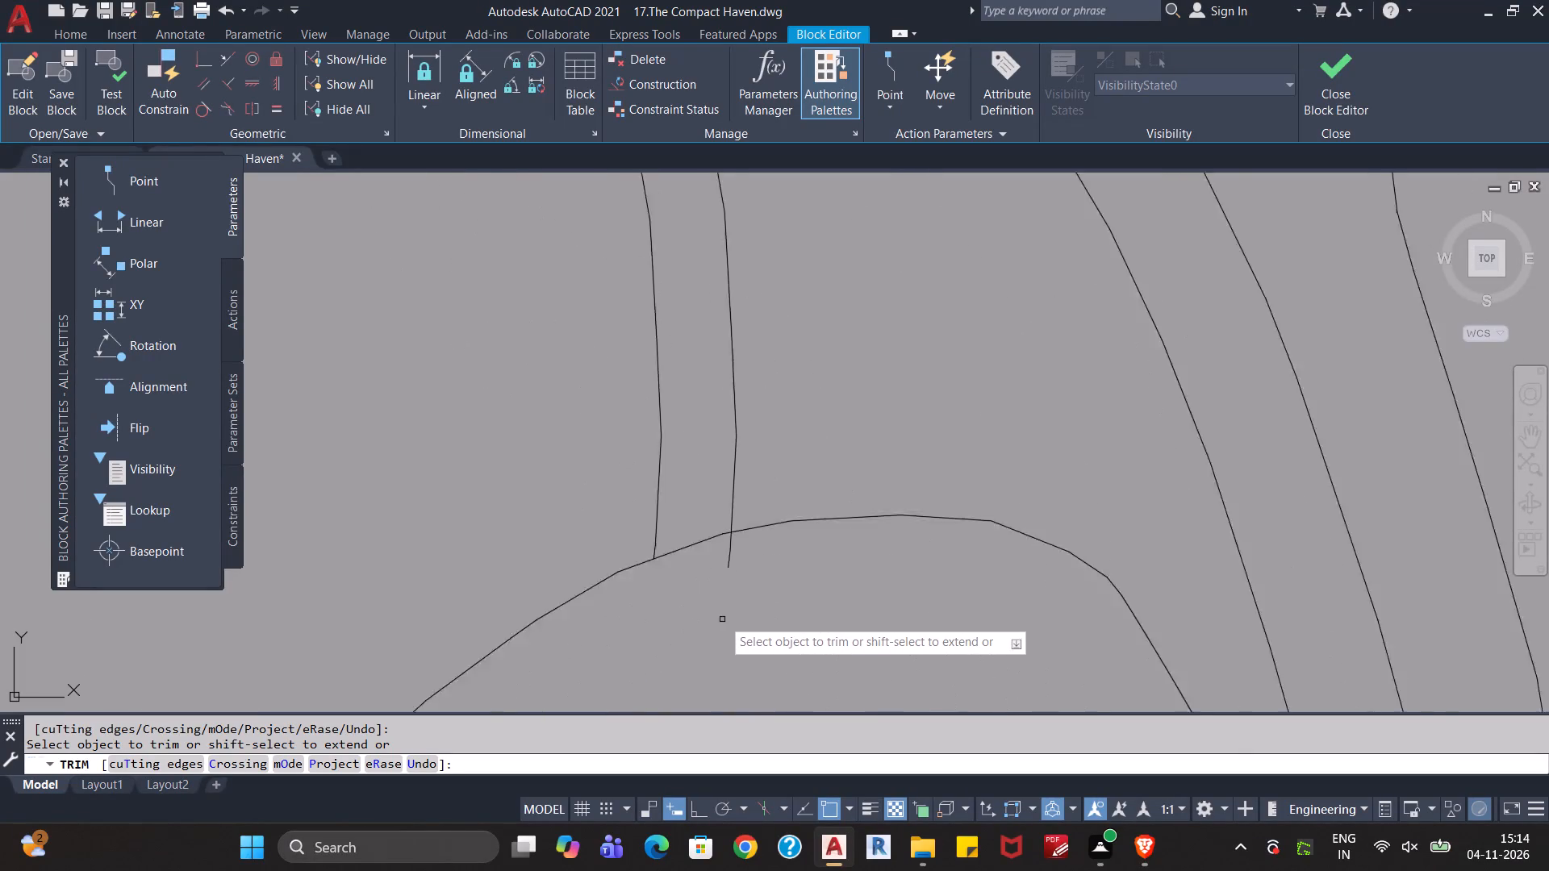
{"action": "scroll", "coordinate": [722, 619], "scroll_direction": "up", "scroll_amount": 1}
{"action": "left_click", "coordinate": [763, 459]}
{"action": "left_click", "coordinate": [708, 500]}
{"action": "left_click", "coordinate": [766, 423]}
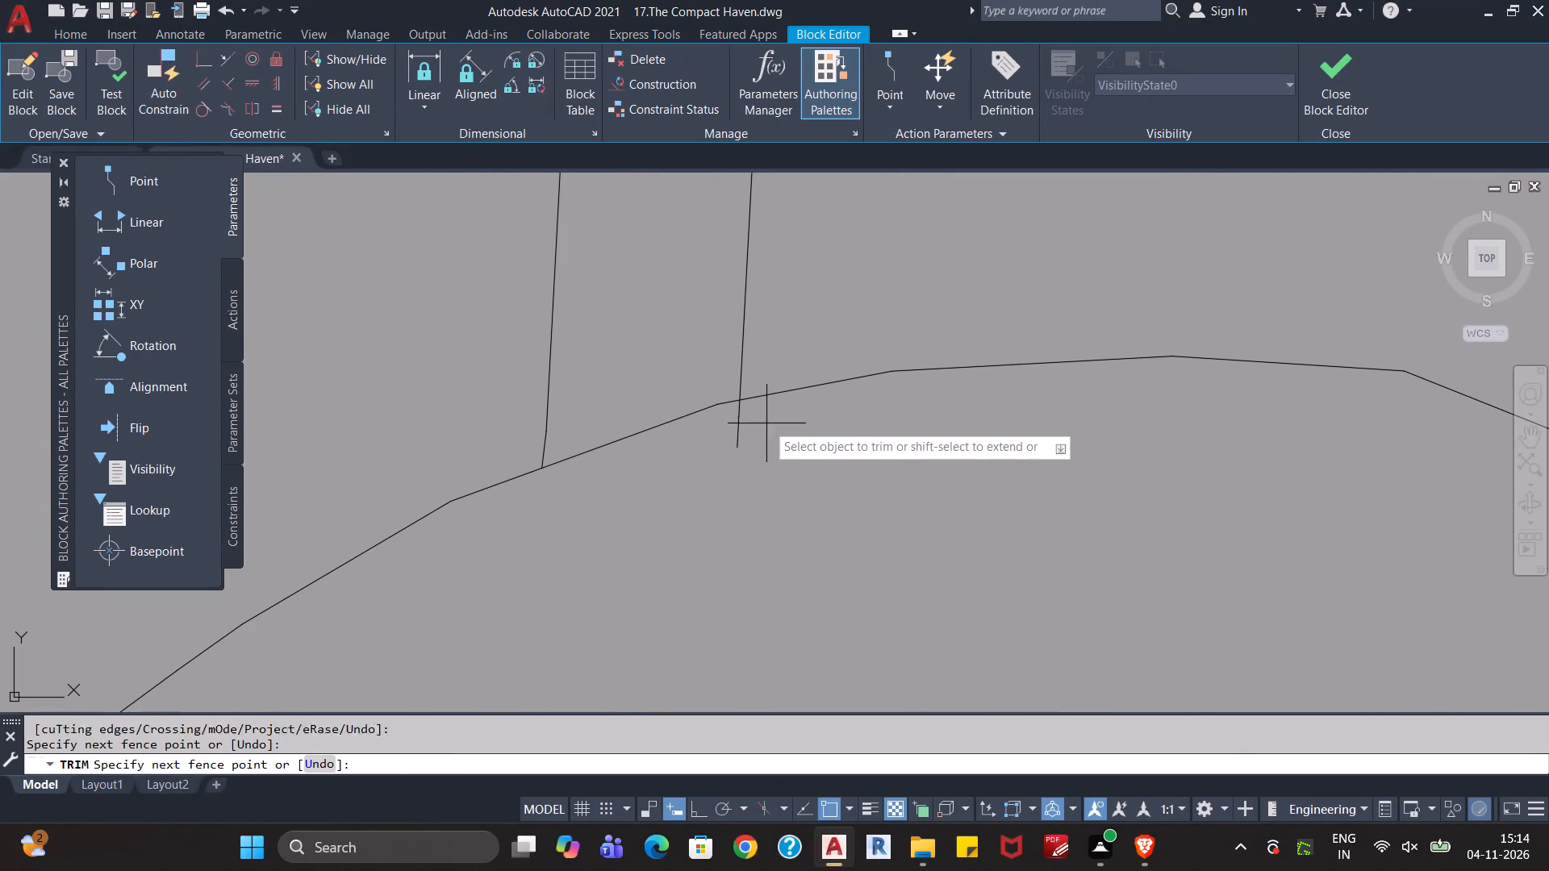
{"action": "left_click", "coordinate": [722, 454]}
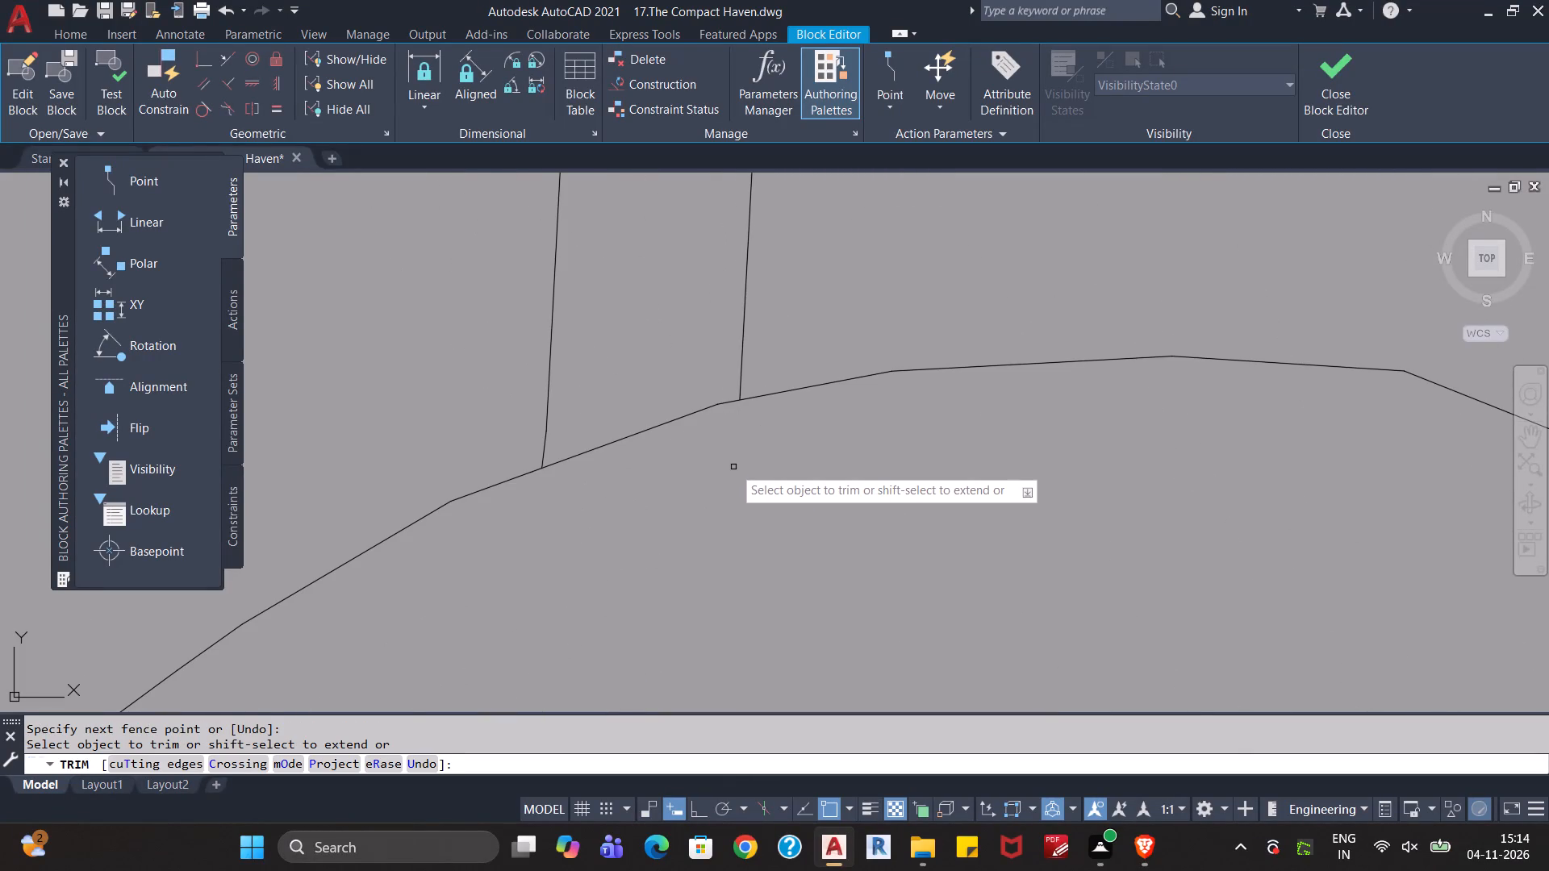
{"action": "key", "text": "Escape"}
{"action": "key", "text": "Escape"}
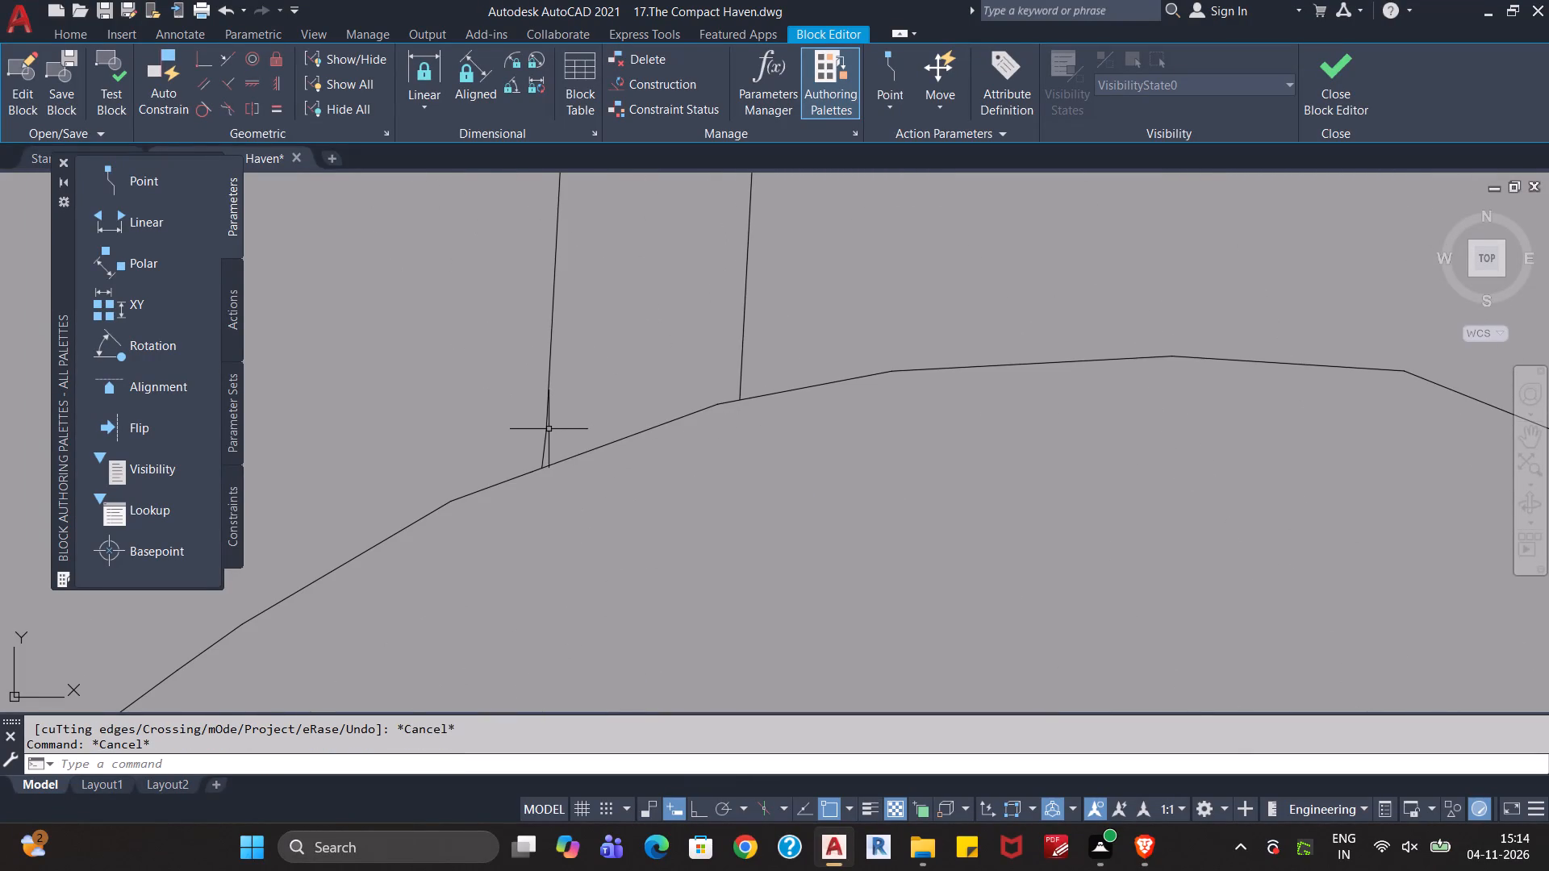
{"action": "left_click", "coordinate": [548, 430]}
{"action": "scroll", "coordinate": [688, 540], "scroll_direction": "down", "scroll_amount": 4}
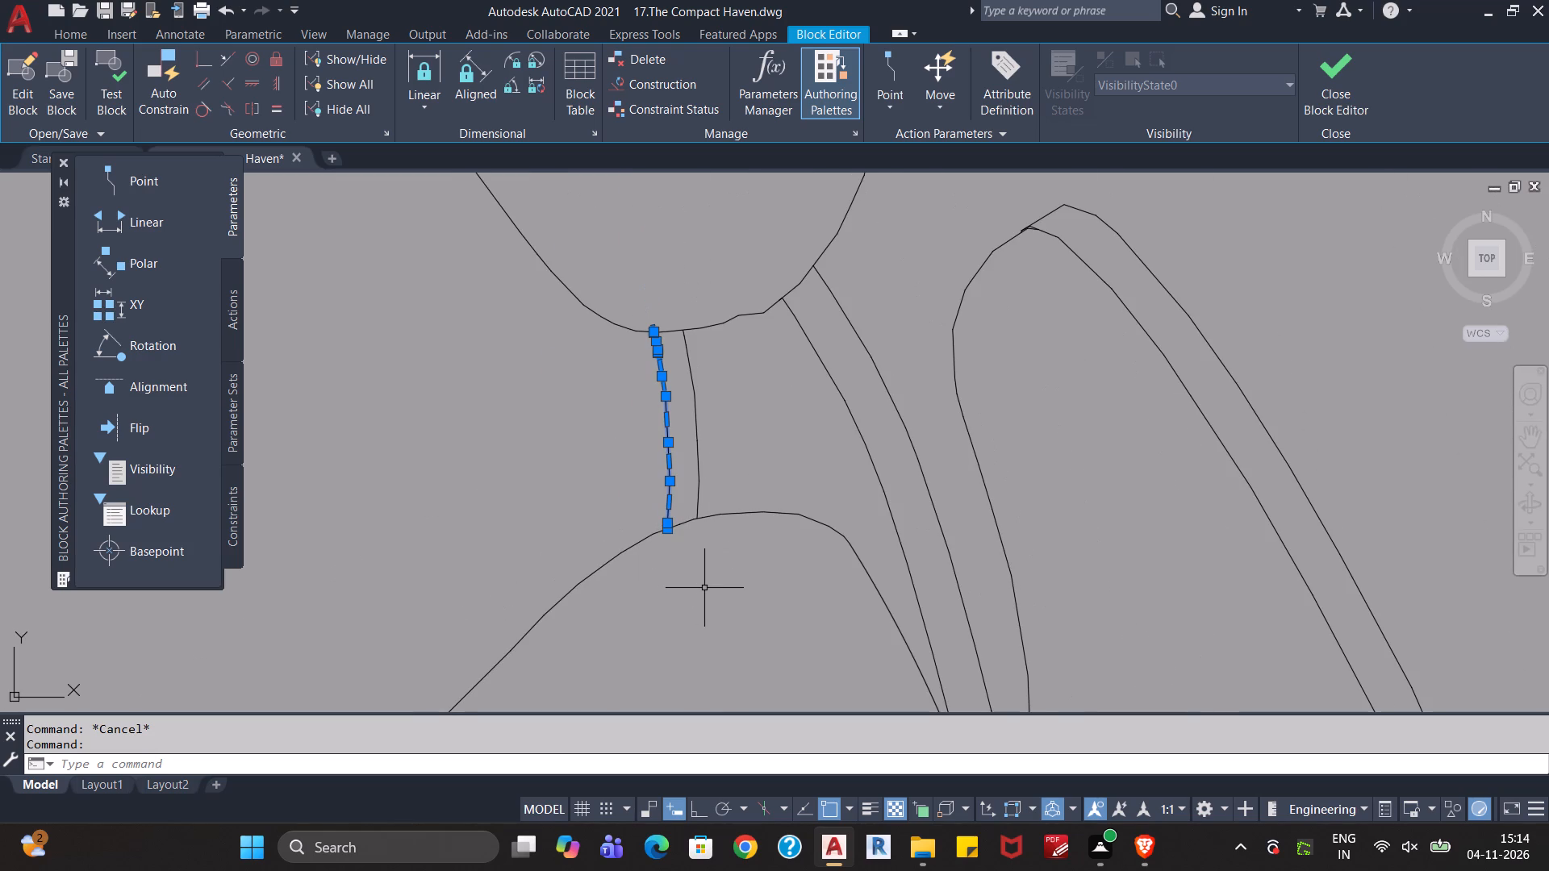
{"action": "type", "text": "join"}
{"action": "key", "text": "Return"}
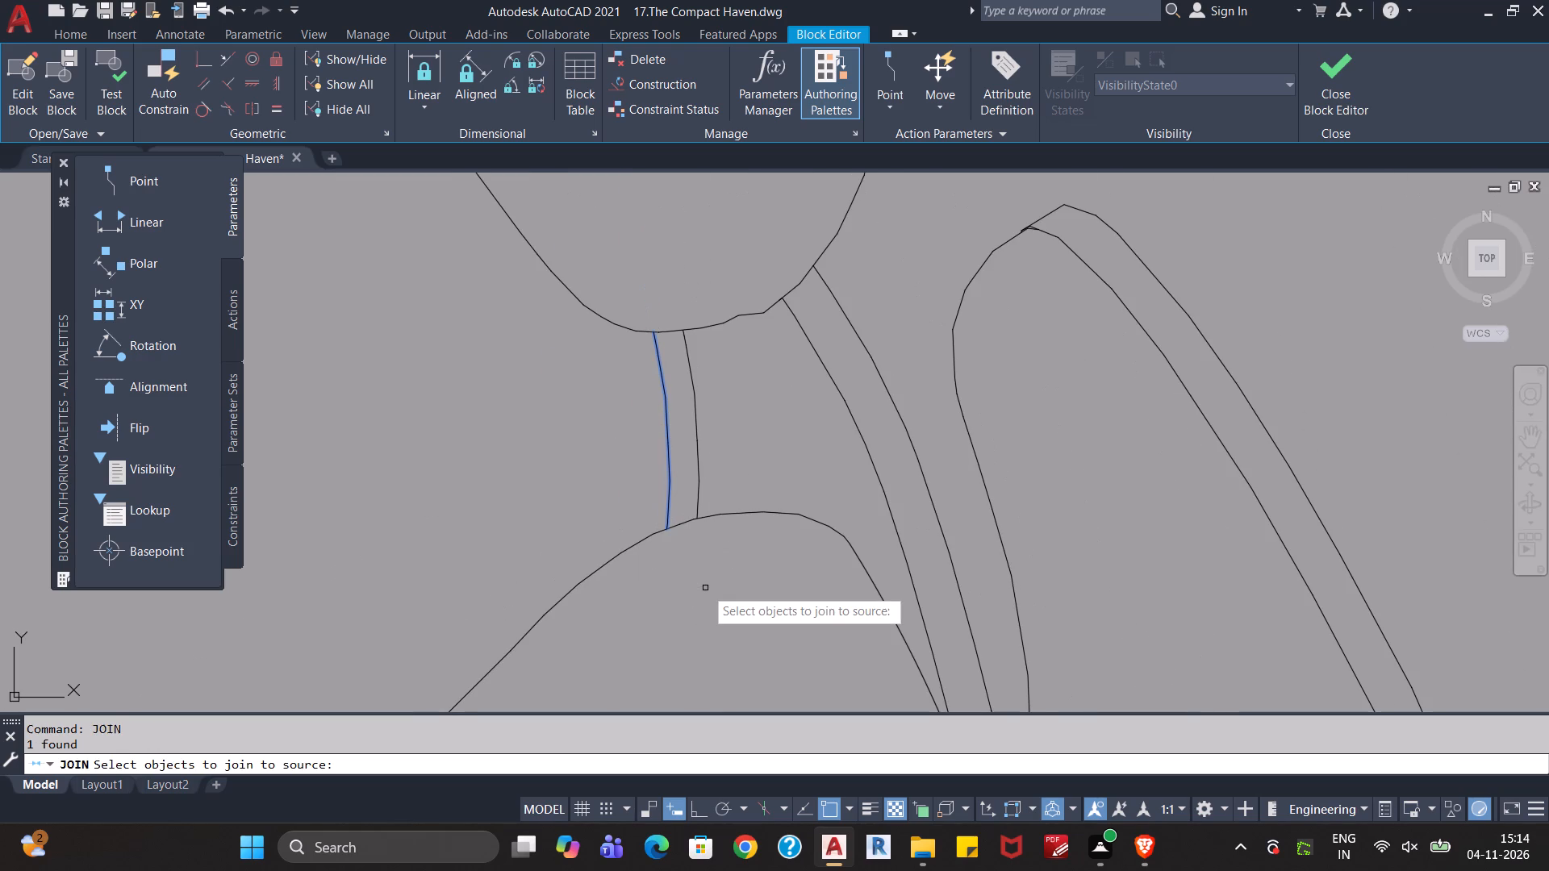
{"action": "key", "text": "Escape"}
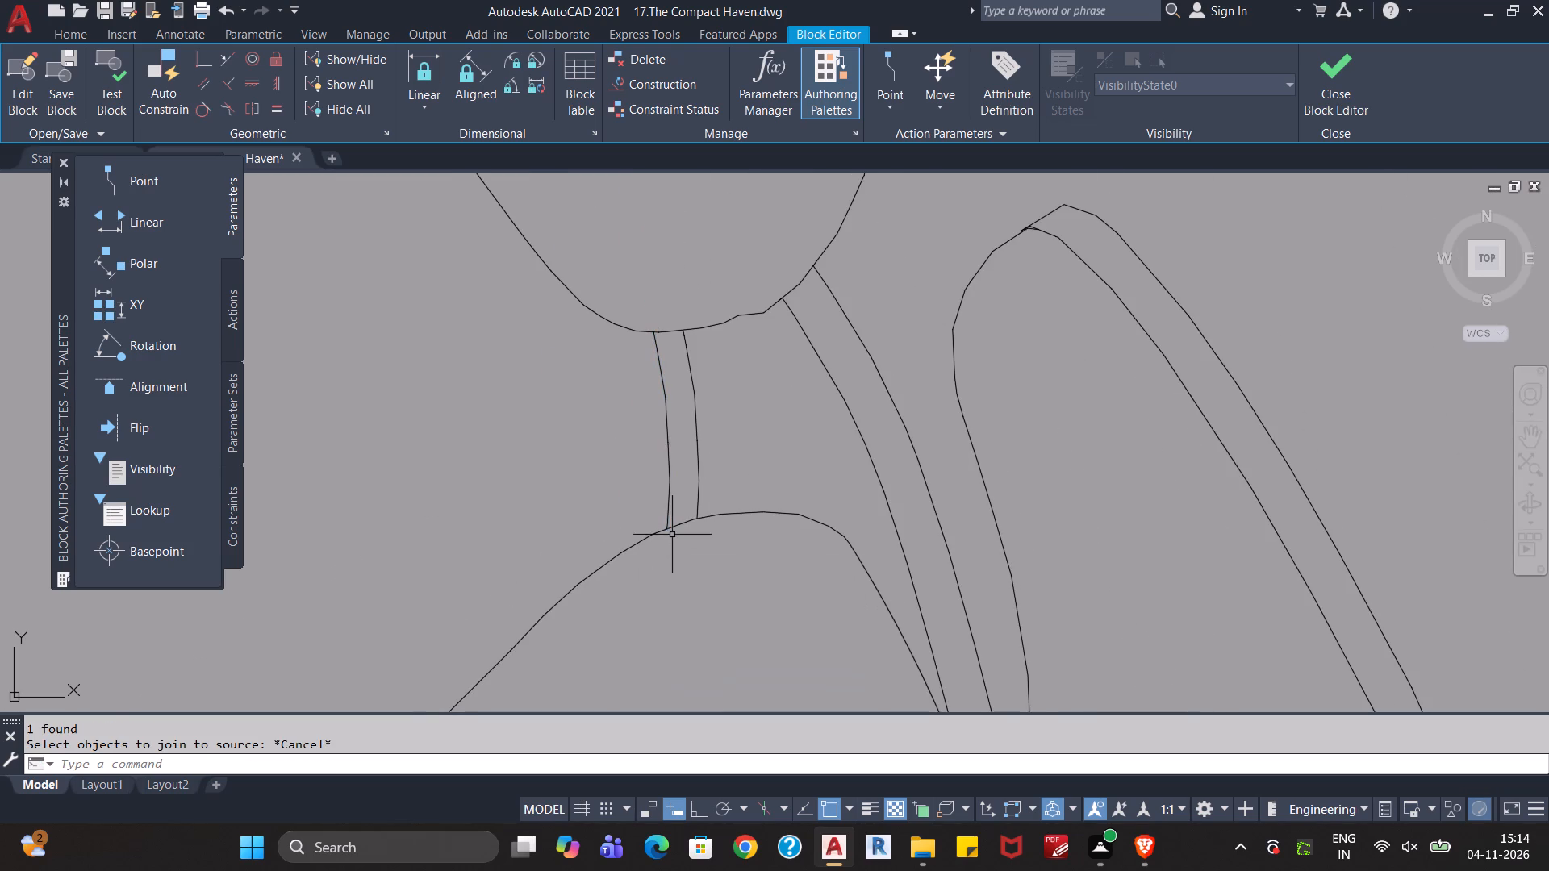
Stretch both end vertices of the small connector's original, seat-side edge line slightly past the backrest and armrest outlines.
{"action": "left_click", "coordinate": [668, 502]}
{"action": "scroll", "coordinate": [677, 555], "scroll_direction": "up", "scroll_amount": 2}
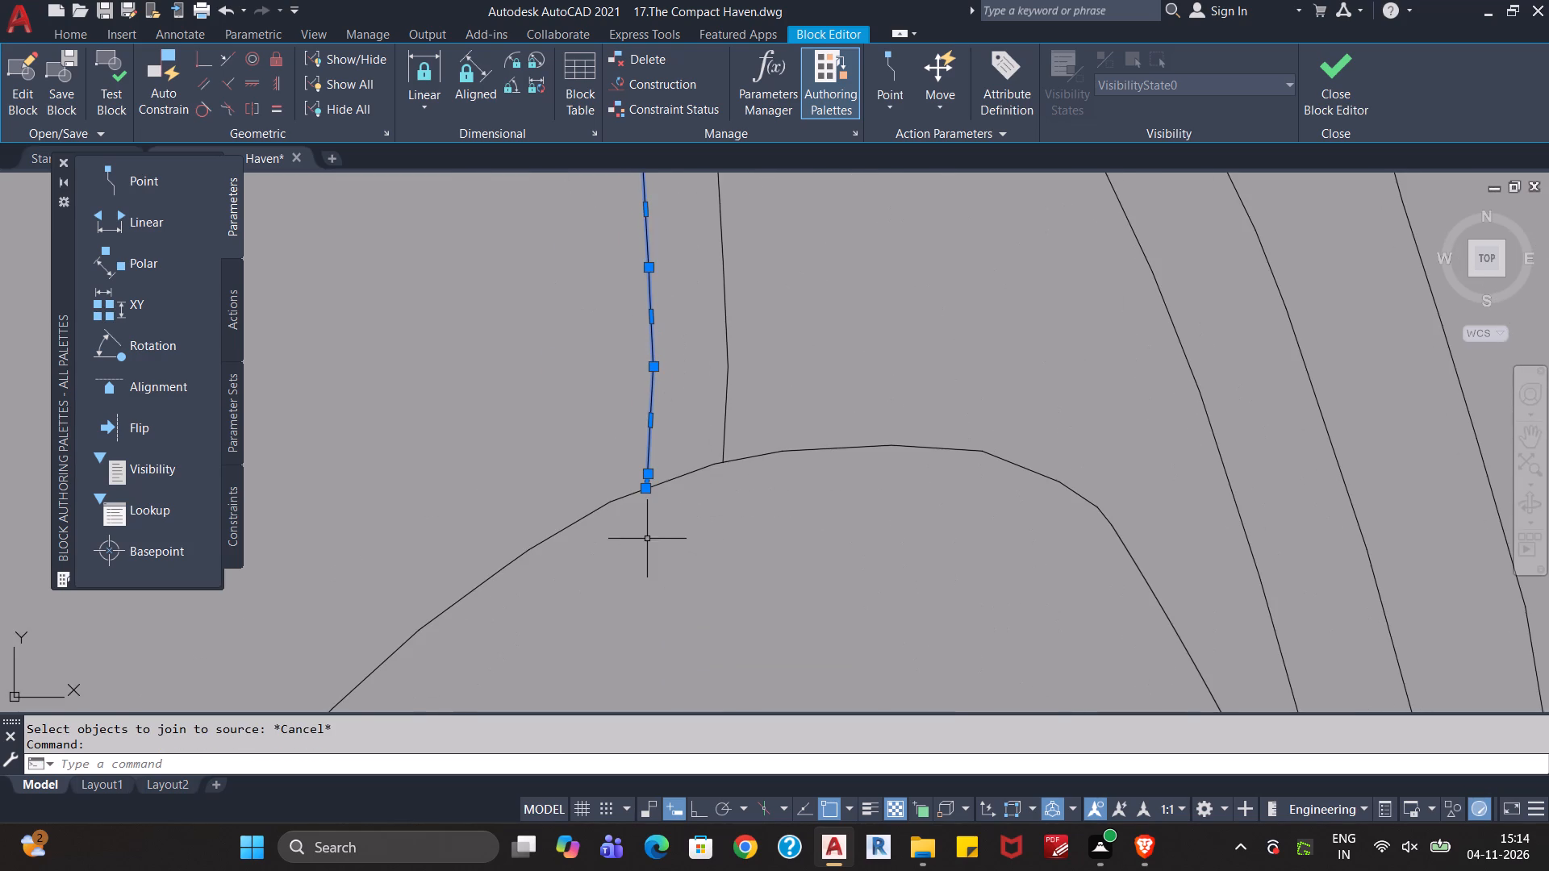
{"action": "middle_click_drag", "start_coordinate": [647, 538], "coordinate": [710, 649]}
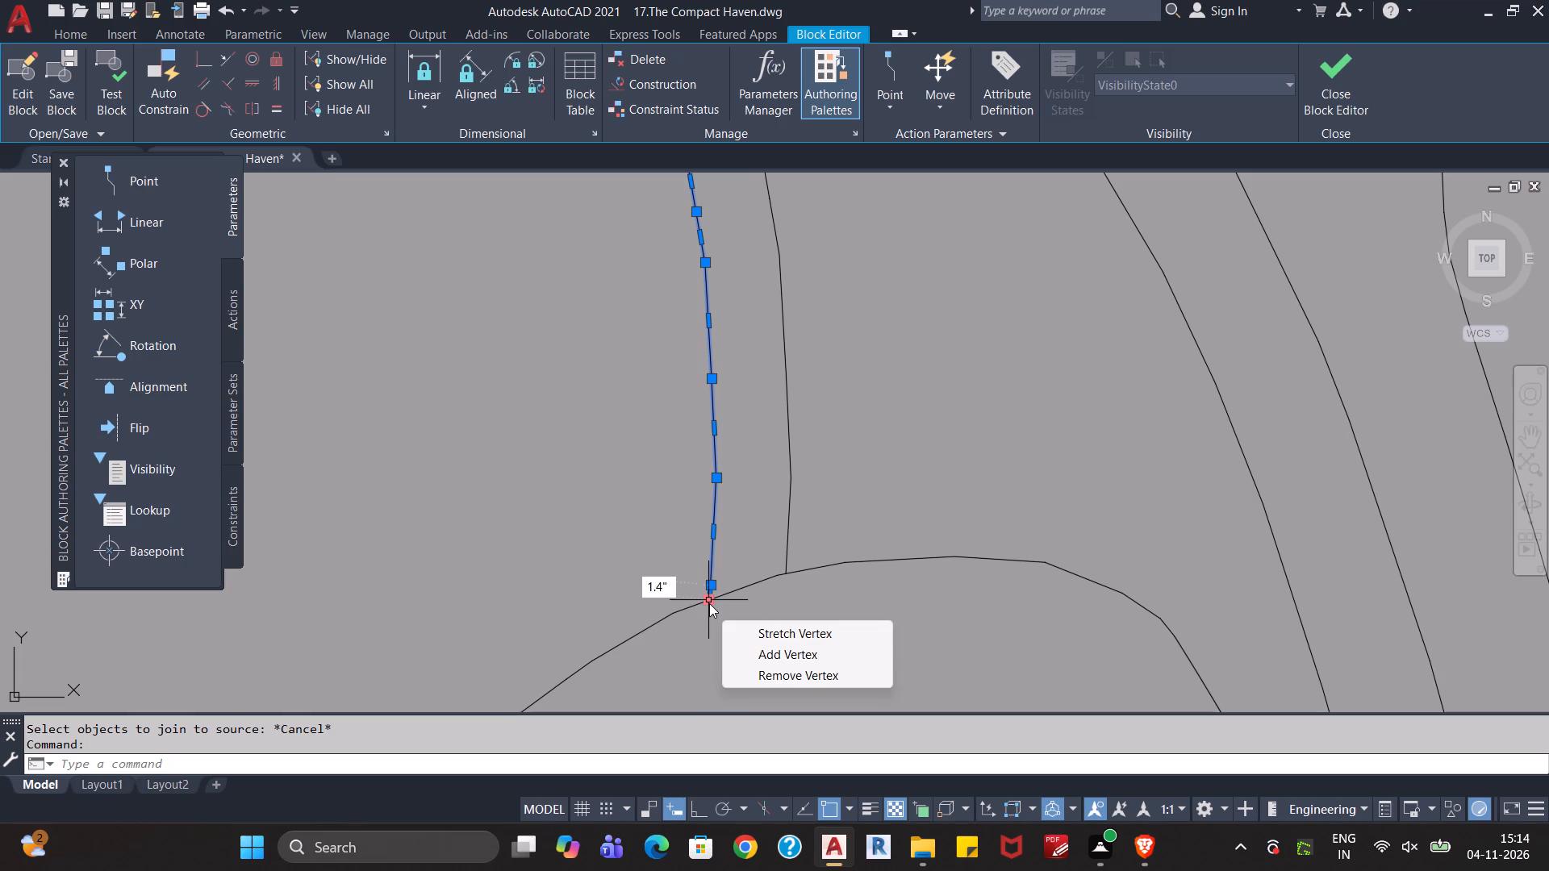
{"action": "left_click", "coordinate": [709, 603]}
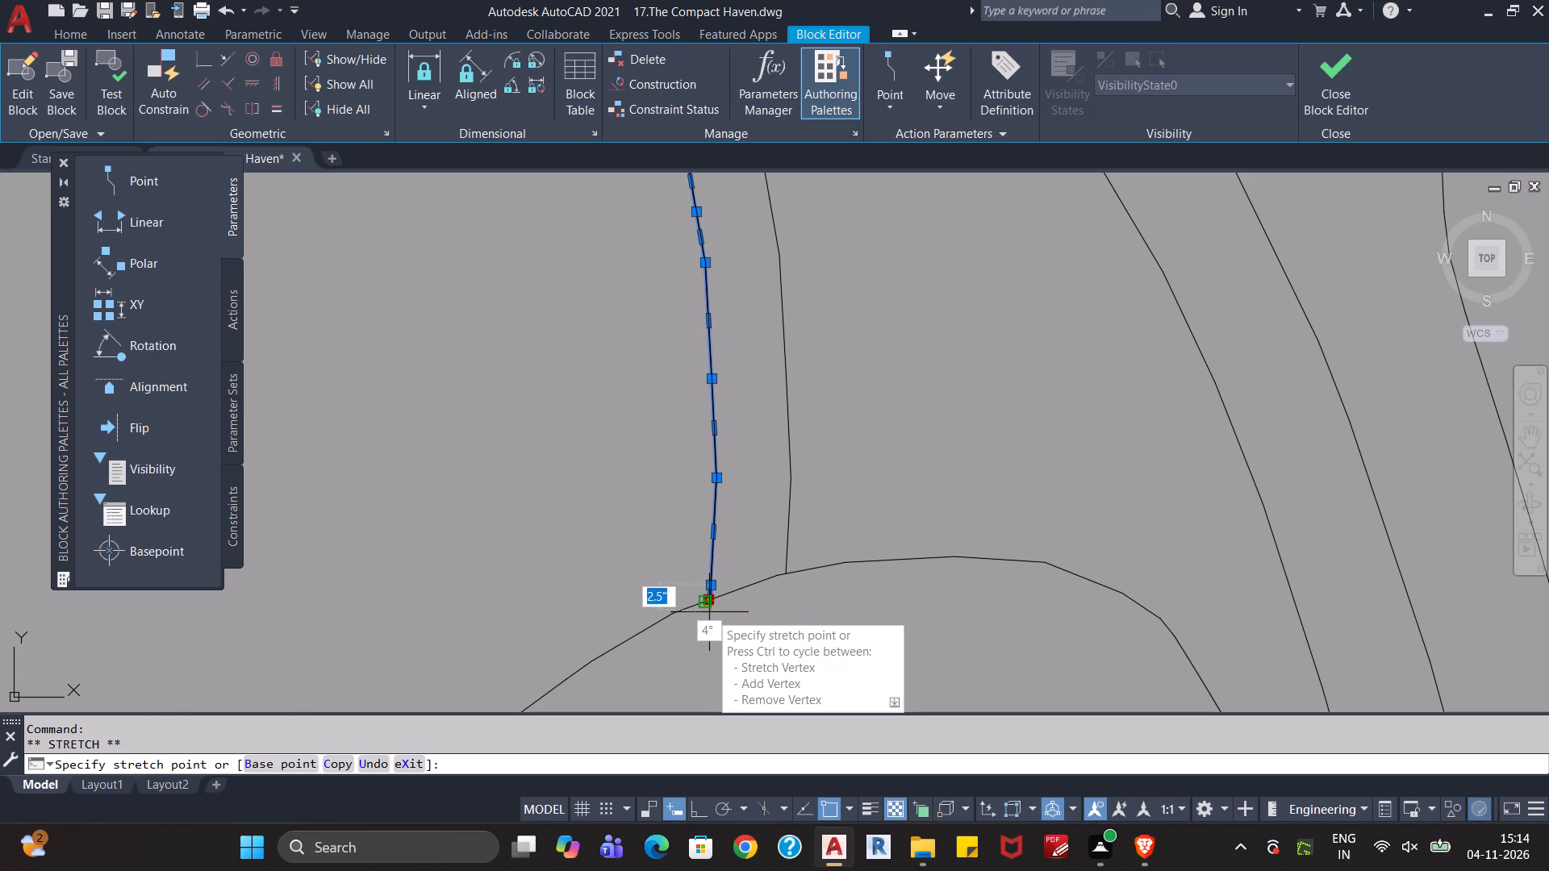
{"action": "left_click", "coordinate": [707, 618]}
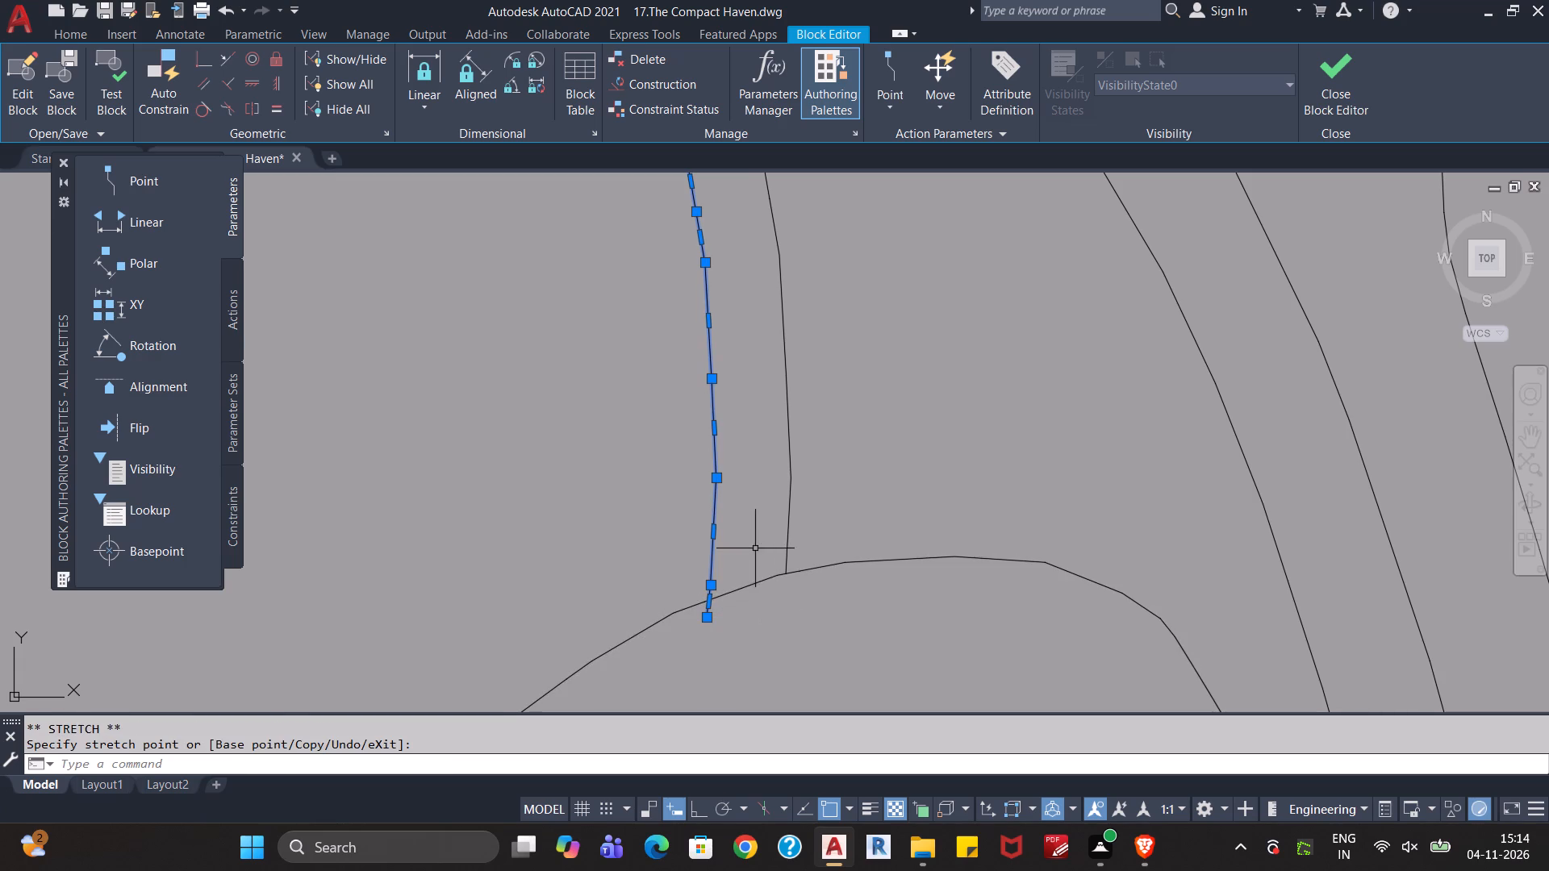
{"action": "middle_click_drag", "start_coordinate": [756, 548], "coordinate": [755, 730]}
{"action": "middle_click_drag", "start_coordinate": [743, 373], "coordinate": [743, 508]}
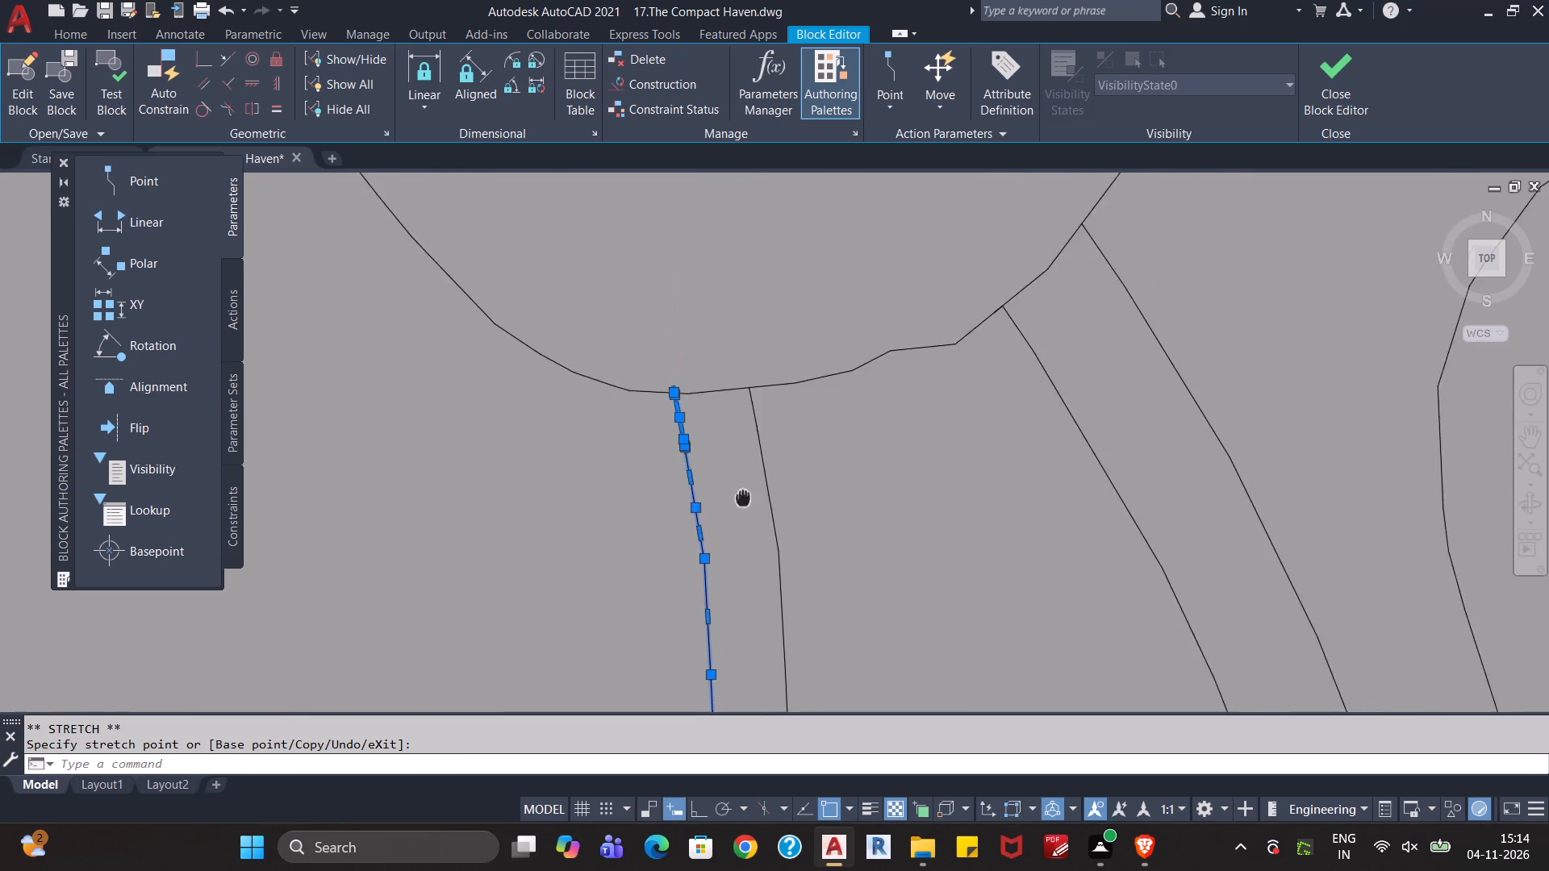
{"action": "middle_click_drag", "start_coordinate": [743, 508], "coordinate": [743, 488]}
{"action": "middle_click_drag", "start_coordinate": [743, 523], "coordinate": [736, 677]}
{"action": "scroll", "coordinate": [749, 644], "scroll_direction": "up", "scroll_amount": 3}
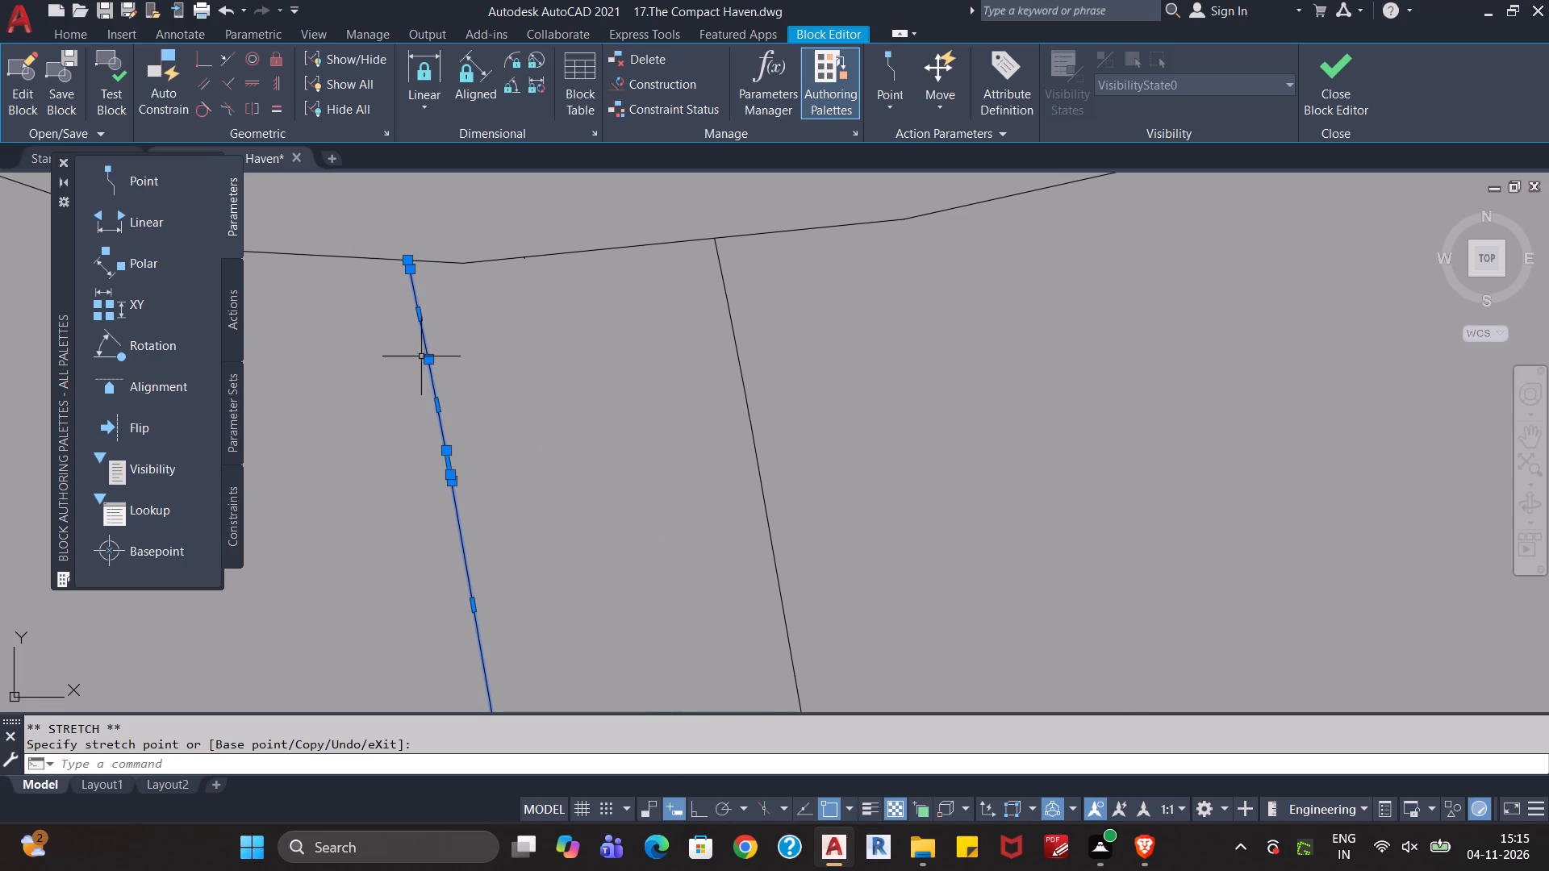
{"action": "left_click", "coordinate": [403, 259]}
{"action": "left_click", "coordinate": [394, 244]}
{"action": "key", "text": "Escape"}
{"action": "key", "text": "Escape"}
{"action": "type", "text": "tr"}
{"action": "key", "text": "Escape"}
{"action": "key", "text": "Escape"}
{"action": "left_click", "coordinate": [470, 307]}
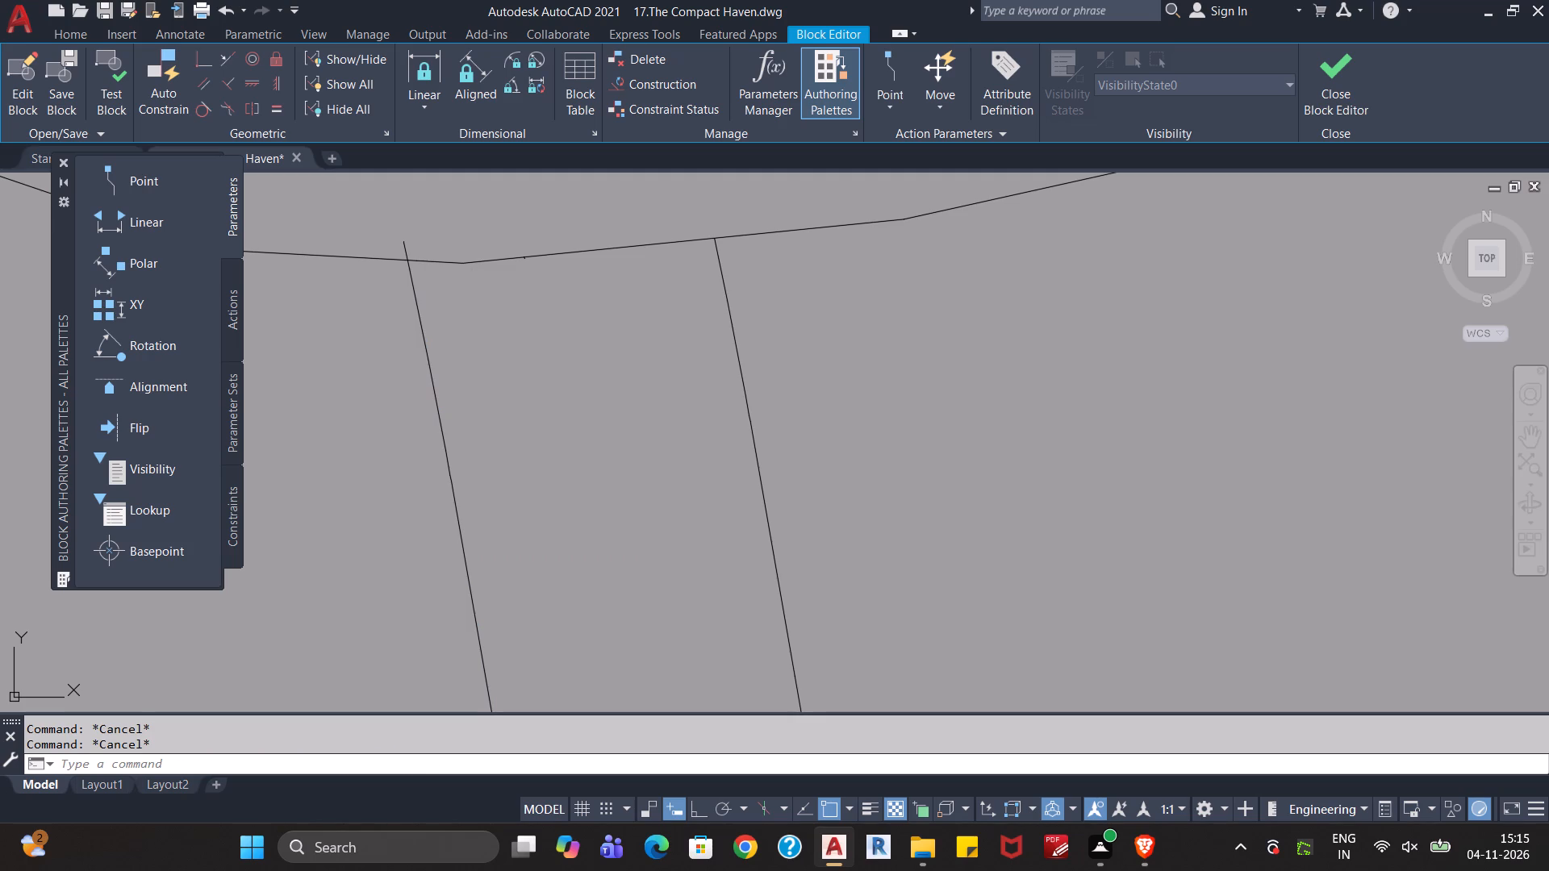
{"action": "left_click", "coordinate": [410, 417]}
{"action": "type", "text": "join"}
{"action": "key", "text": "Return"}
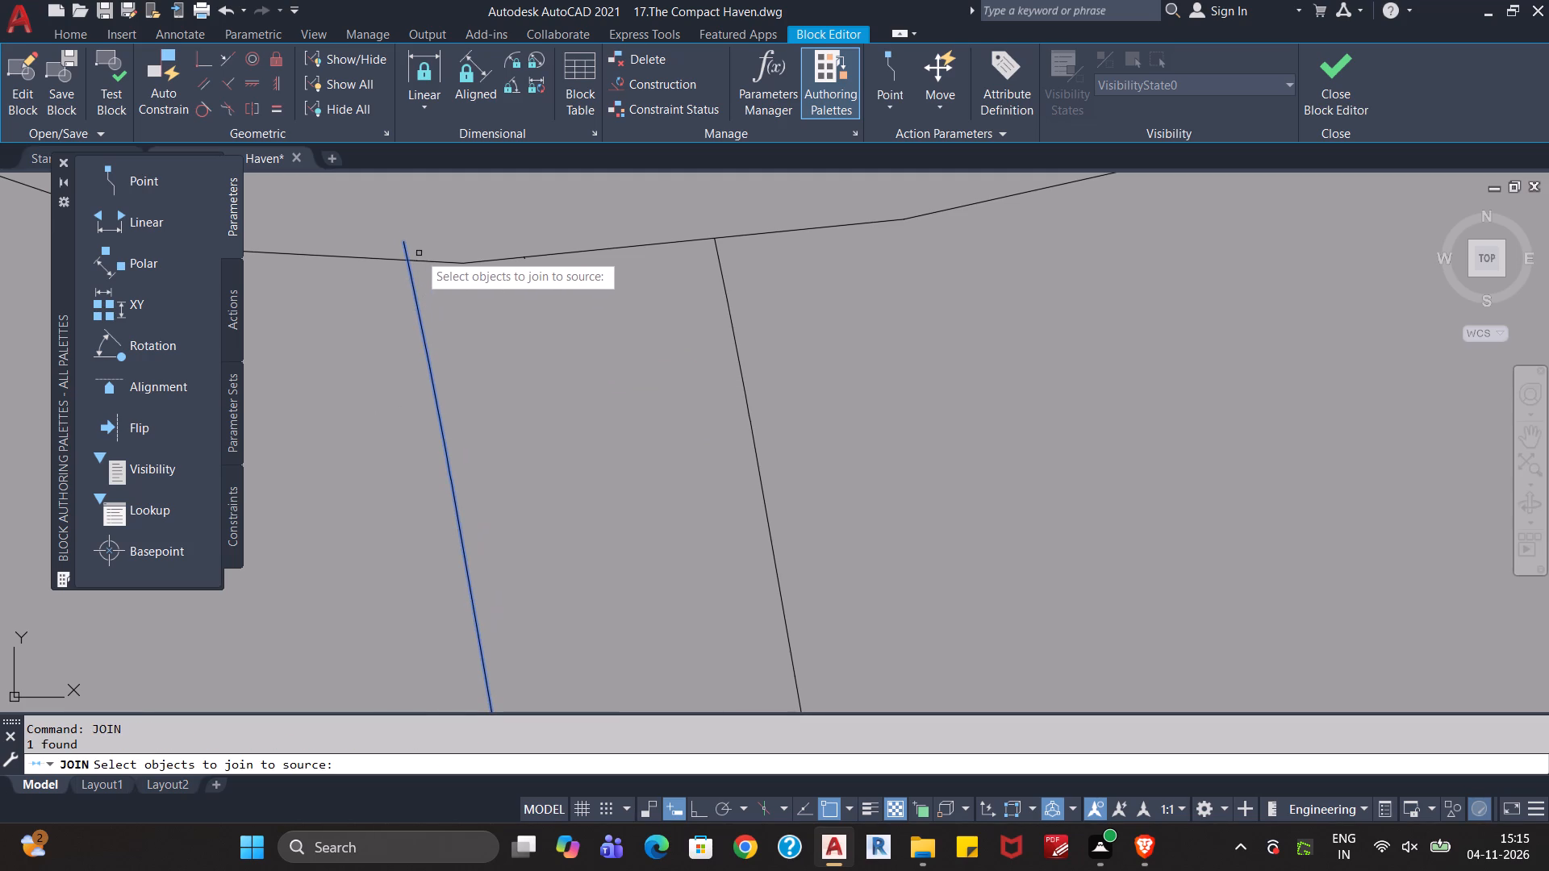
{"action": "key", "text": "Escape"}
Trim the stretched seat-side edge line's overrunning ends back to the armrest and backrest outlines.
{"action": "type", "text": "tr"}
{"action": "key", "text": "Return"}
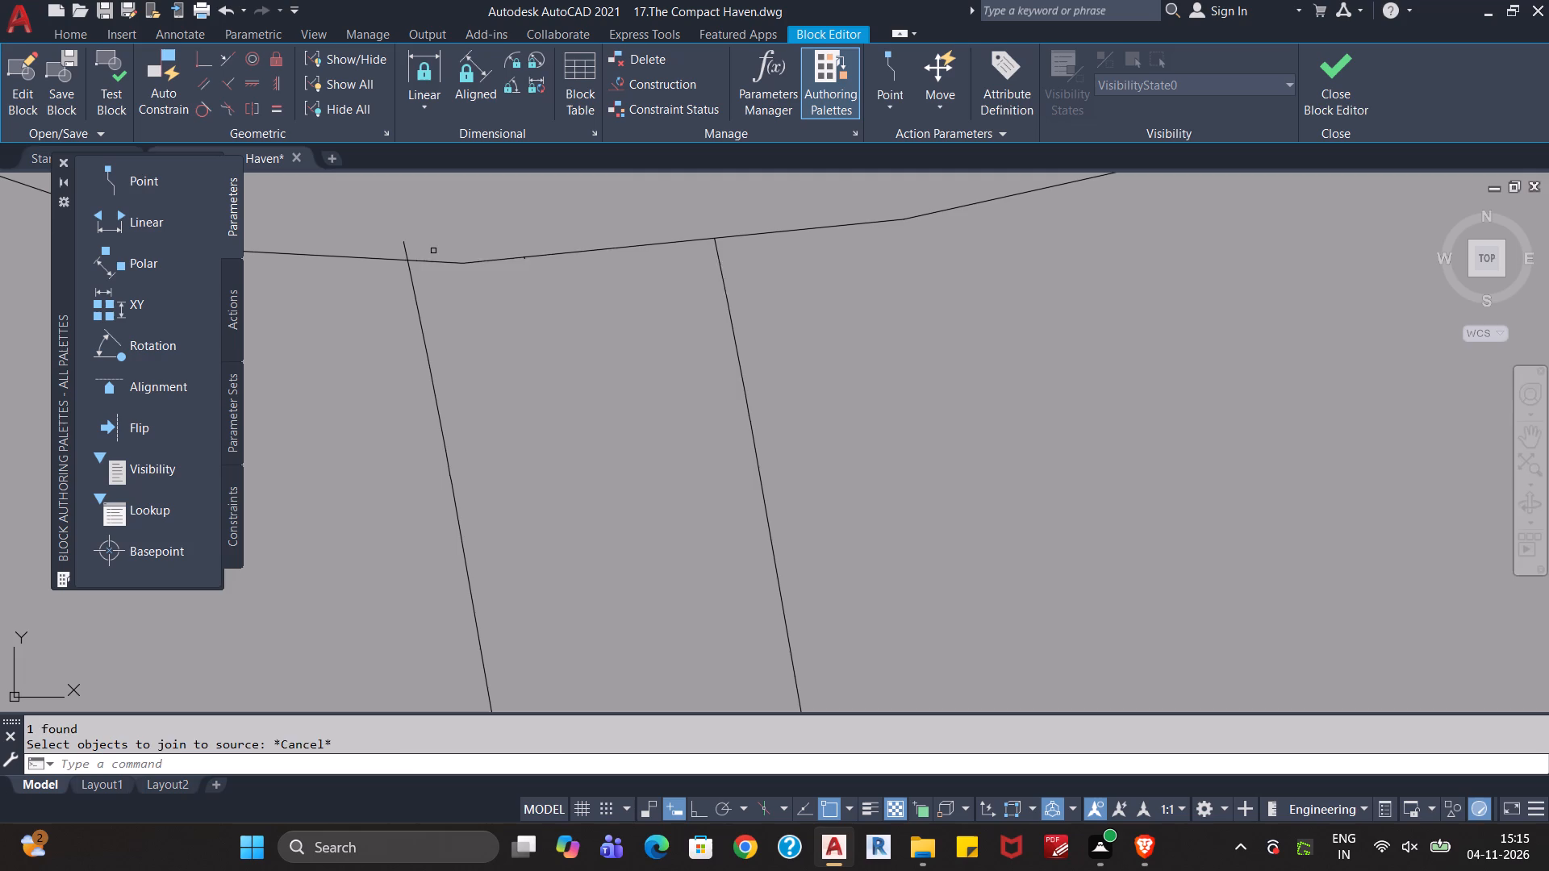
{"action": "left_click", "coordinate": [408, 249]}
{"action": "scroll", "coordinate": [479, 388], "scroll_direction": "down", "scroll_amount": 2}
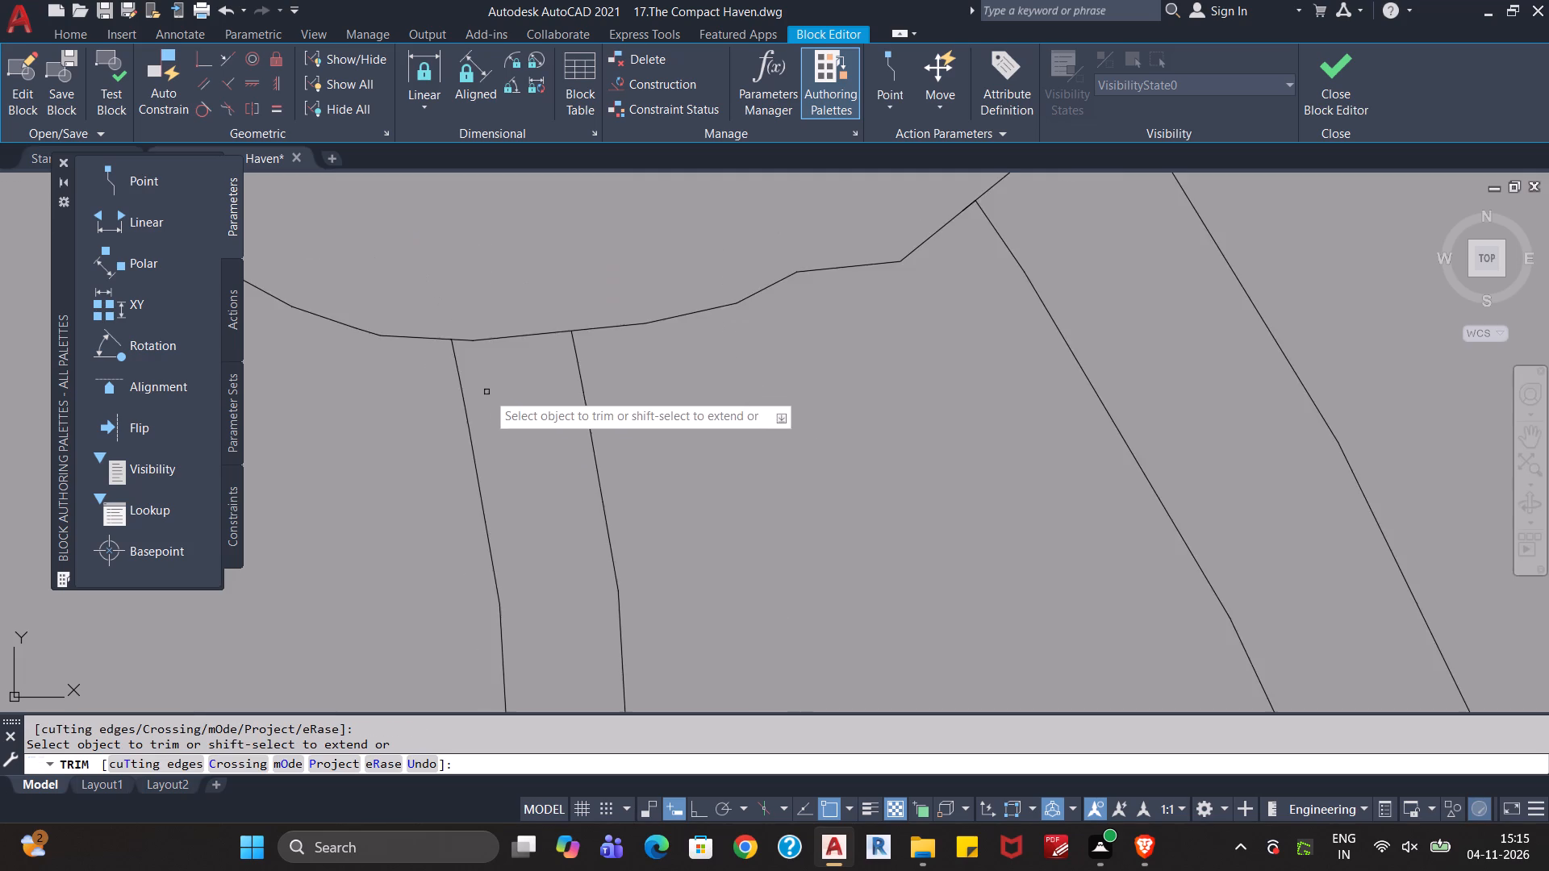
{"action": "scroll", "coordinate": [523, 481], "scroll_direction": "down", "scroll_amount": 3}
{"action": "middle_click_drag", "start_coordinate": [535, 581], "coordinate": [566, 446]}
{"action": "scroll", "coordinate": [554, 533], "scroll_direction": "up", "scroll_amount": 3}
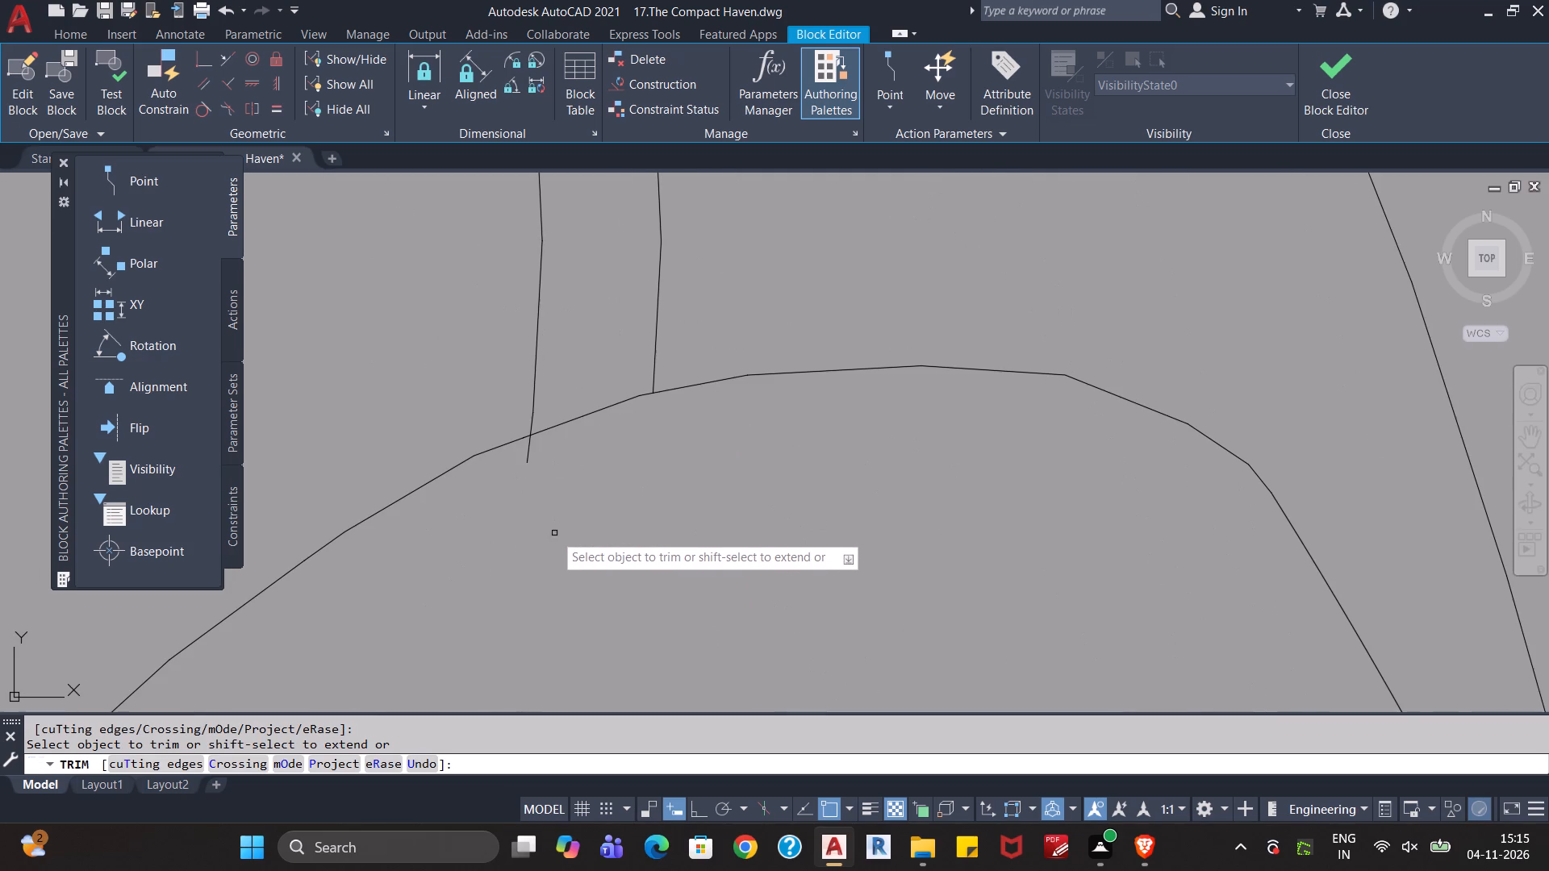
{"action": "left_click", "coordinate": [529, 464]}
{"action": "scroll", "coordinate": [579, 498], "scroll_direction": "down", "scroll_amount": 4}
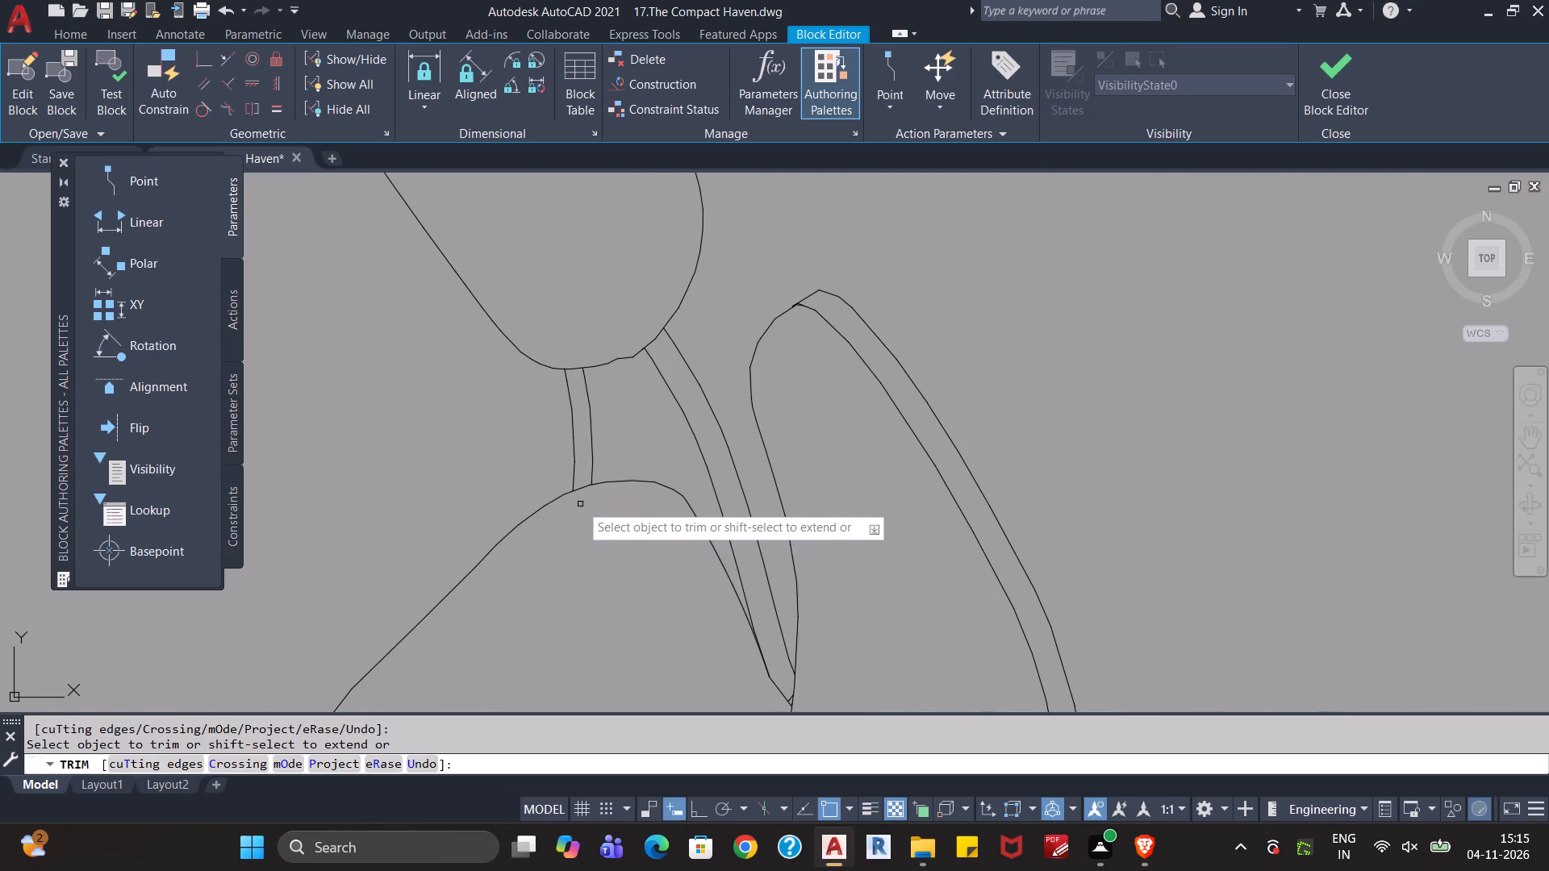
{"action": "key", "text": "Escape"}
{"action": "key", "text": "Escape"}
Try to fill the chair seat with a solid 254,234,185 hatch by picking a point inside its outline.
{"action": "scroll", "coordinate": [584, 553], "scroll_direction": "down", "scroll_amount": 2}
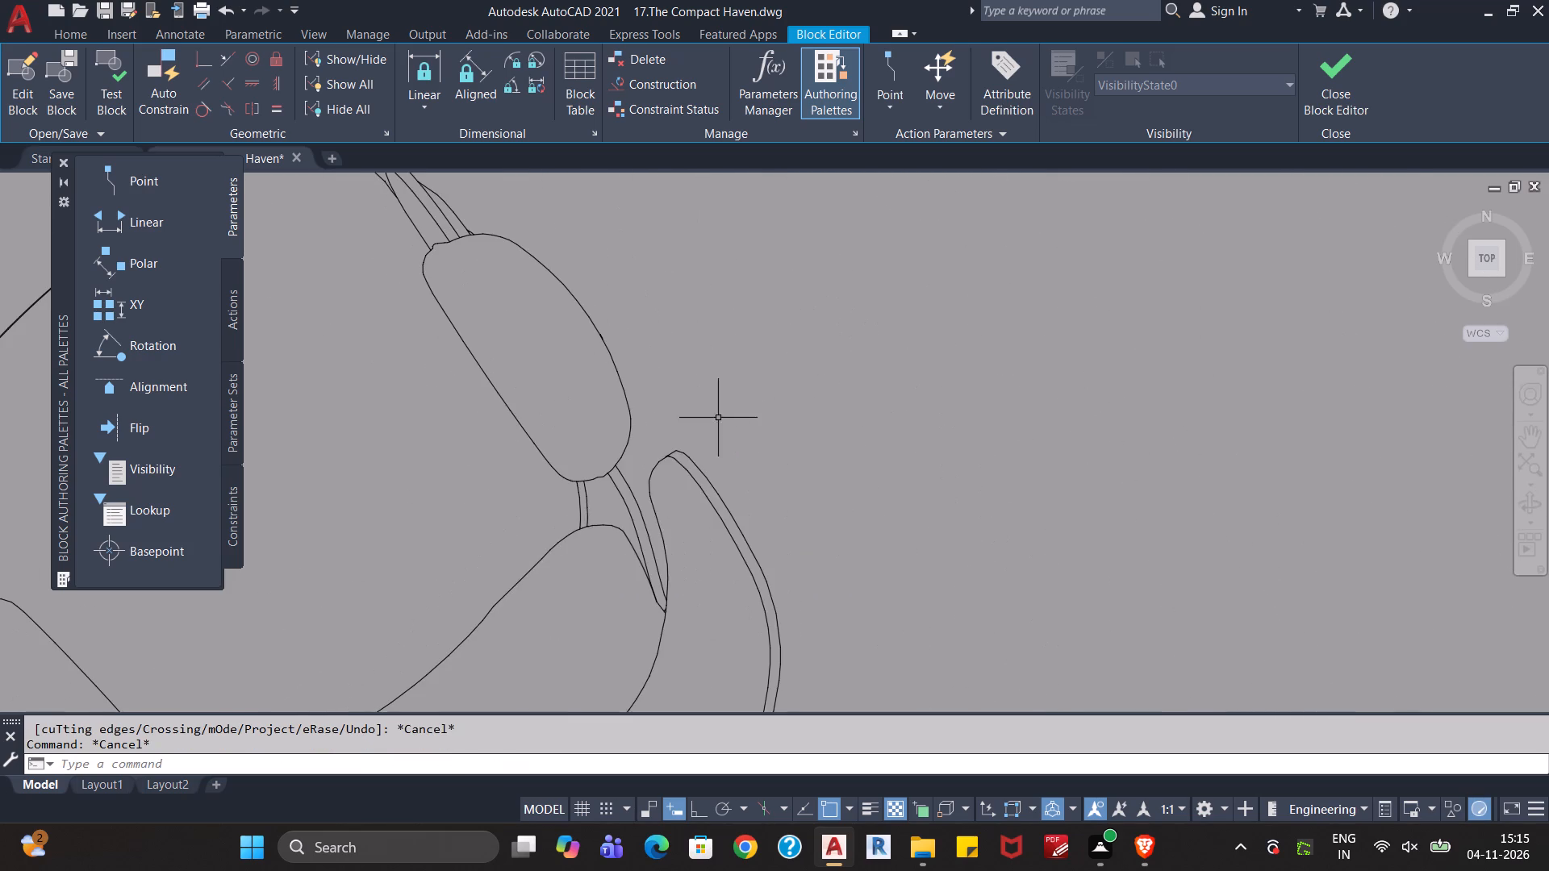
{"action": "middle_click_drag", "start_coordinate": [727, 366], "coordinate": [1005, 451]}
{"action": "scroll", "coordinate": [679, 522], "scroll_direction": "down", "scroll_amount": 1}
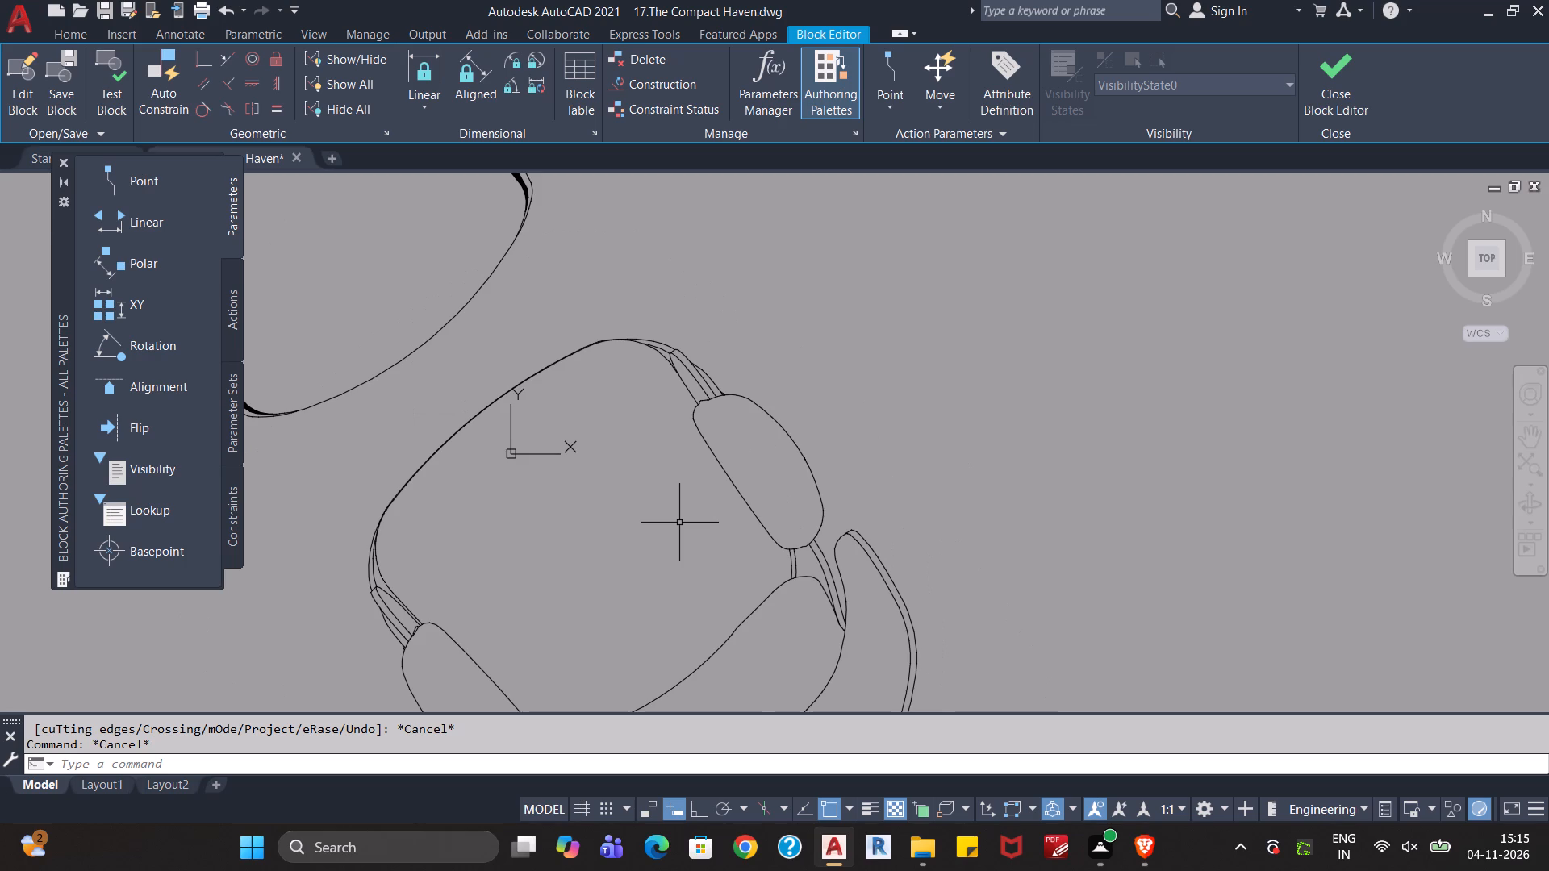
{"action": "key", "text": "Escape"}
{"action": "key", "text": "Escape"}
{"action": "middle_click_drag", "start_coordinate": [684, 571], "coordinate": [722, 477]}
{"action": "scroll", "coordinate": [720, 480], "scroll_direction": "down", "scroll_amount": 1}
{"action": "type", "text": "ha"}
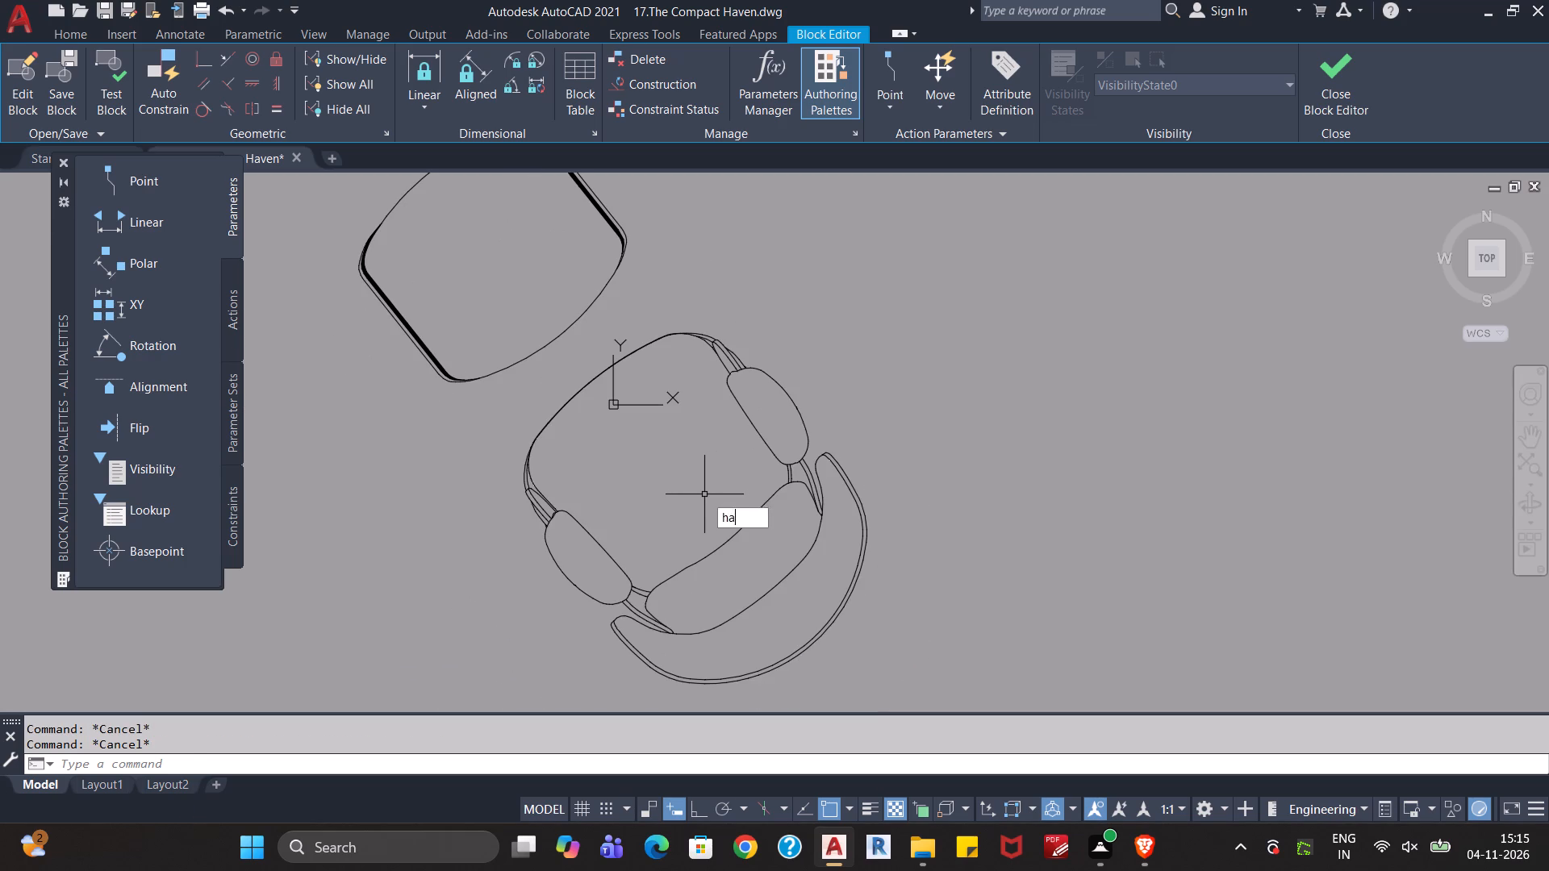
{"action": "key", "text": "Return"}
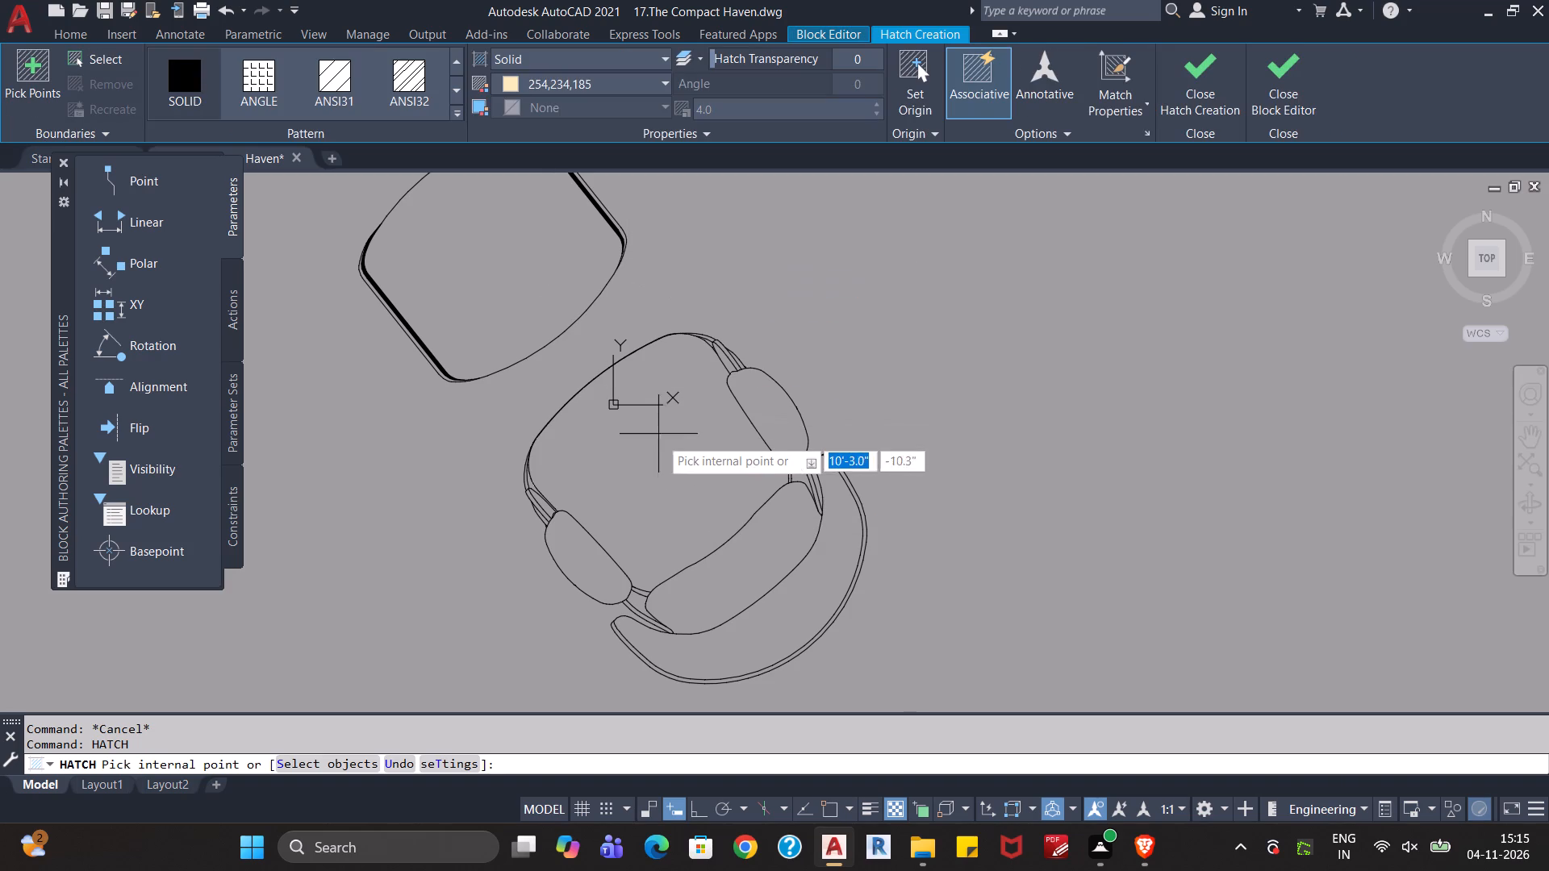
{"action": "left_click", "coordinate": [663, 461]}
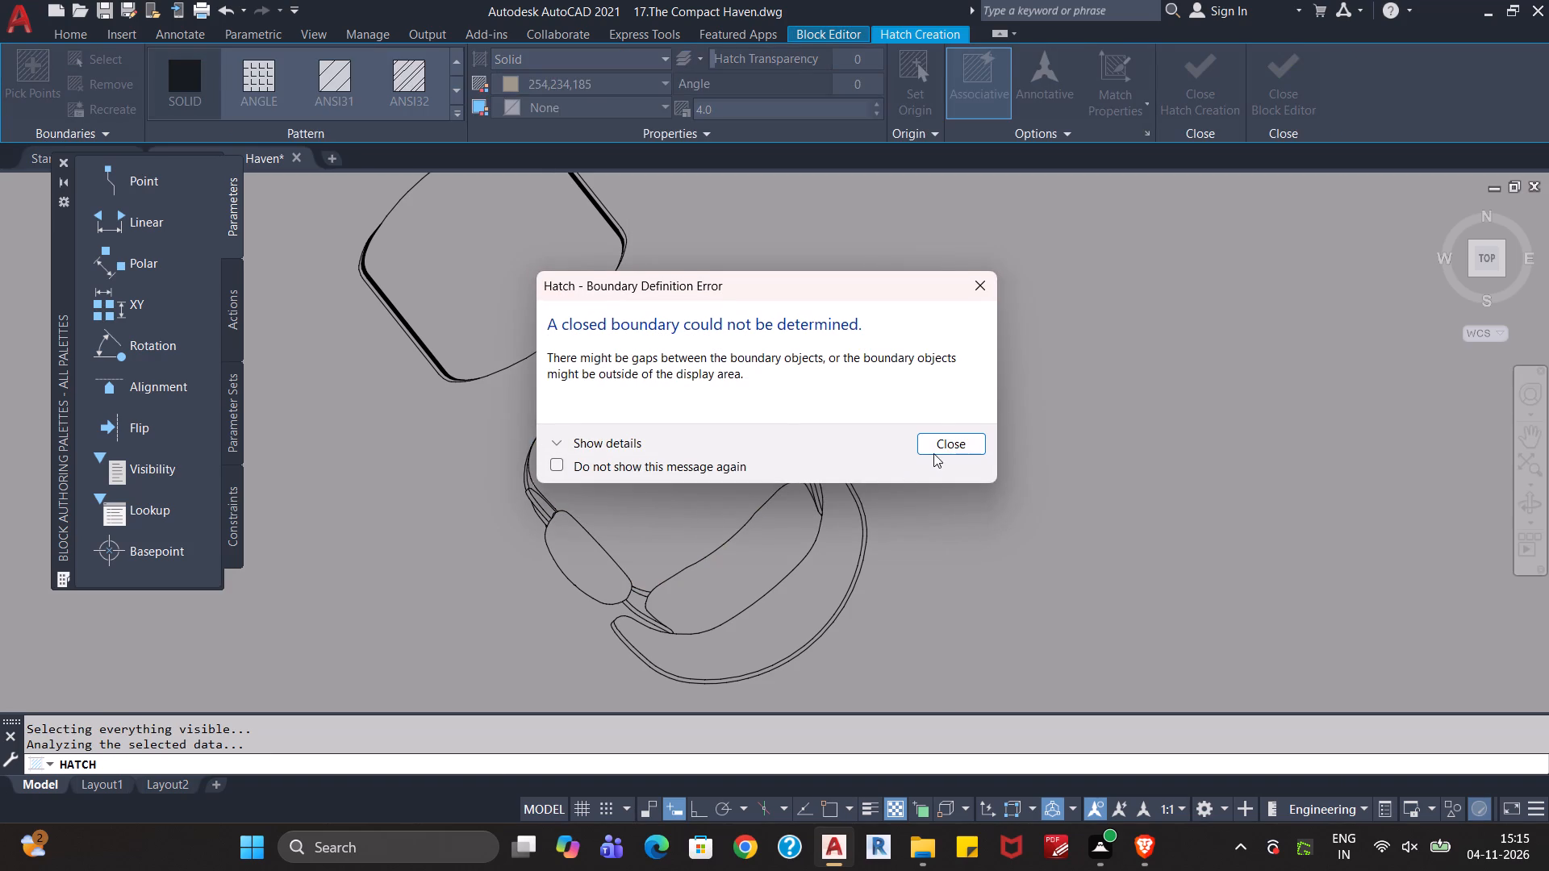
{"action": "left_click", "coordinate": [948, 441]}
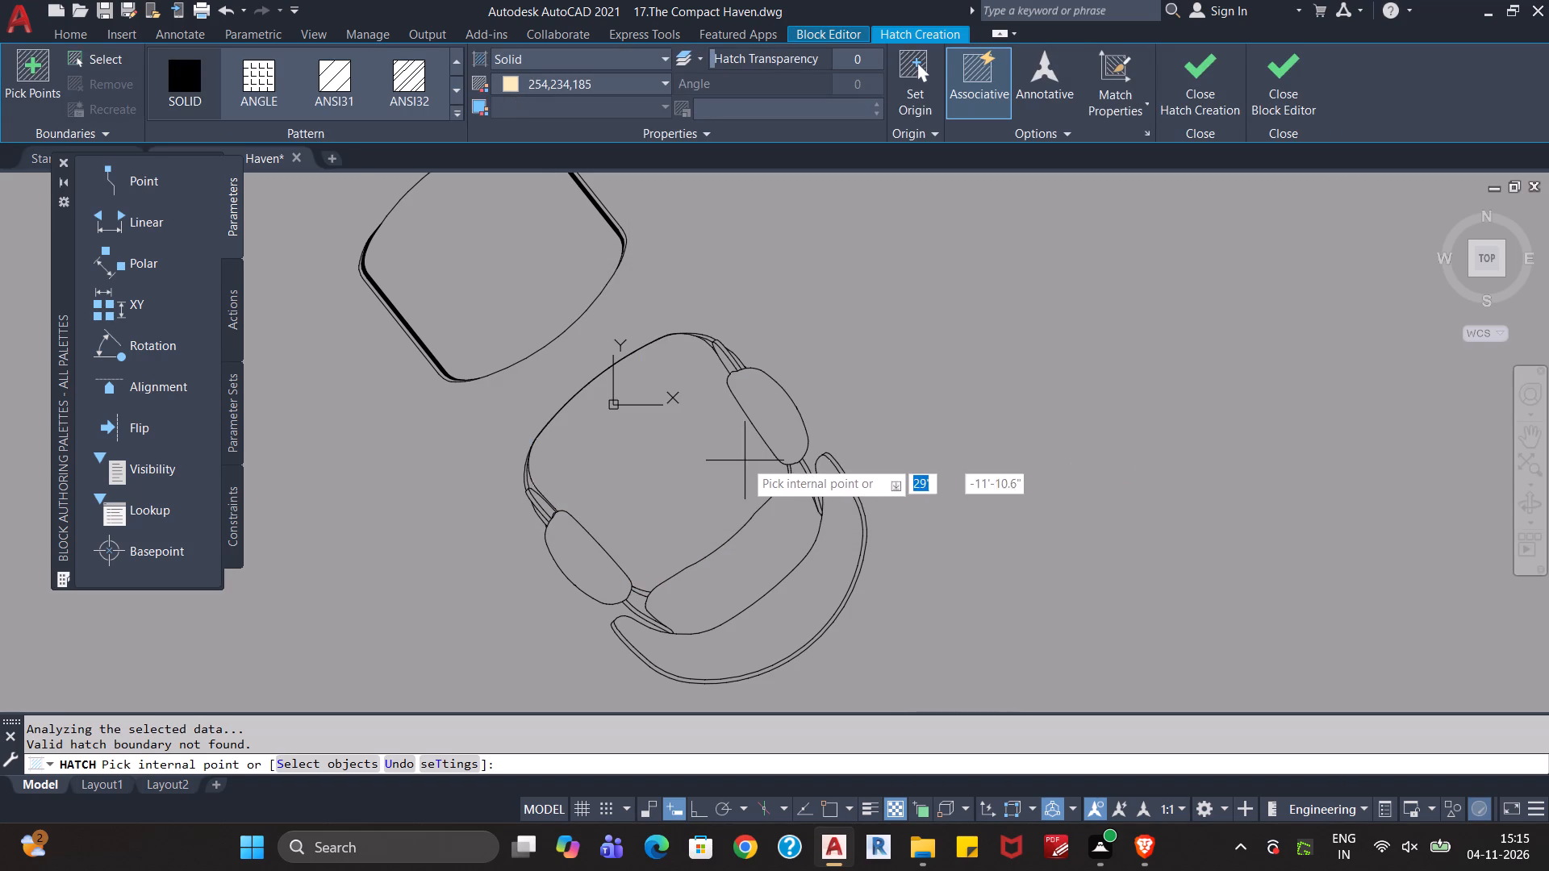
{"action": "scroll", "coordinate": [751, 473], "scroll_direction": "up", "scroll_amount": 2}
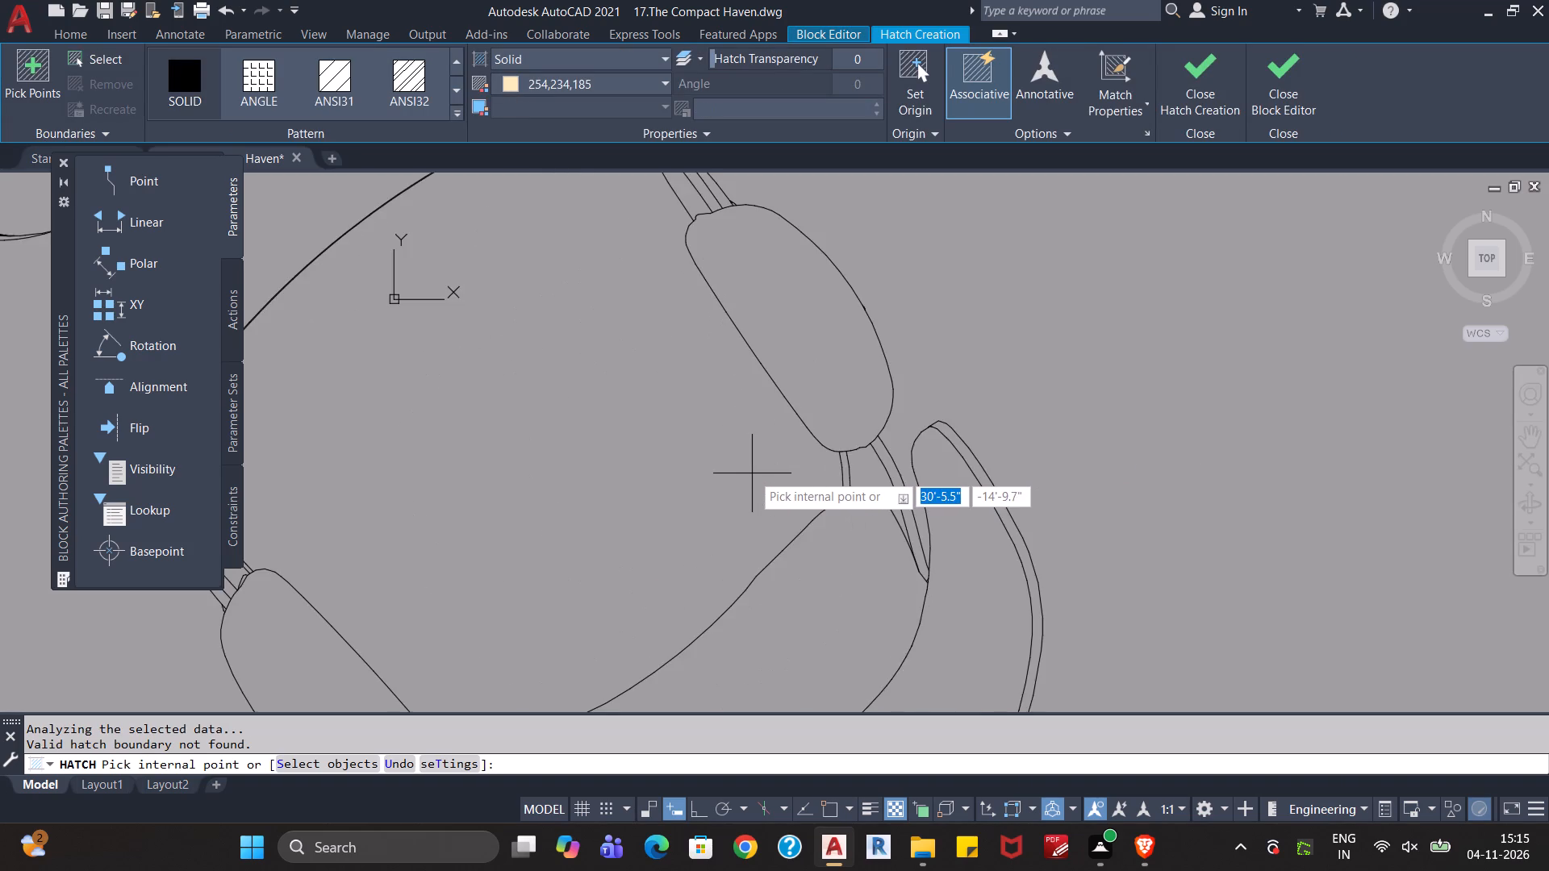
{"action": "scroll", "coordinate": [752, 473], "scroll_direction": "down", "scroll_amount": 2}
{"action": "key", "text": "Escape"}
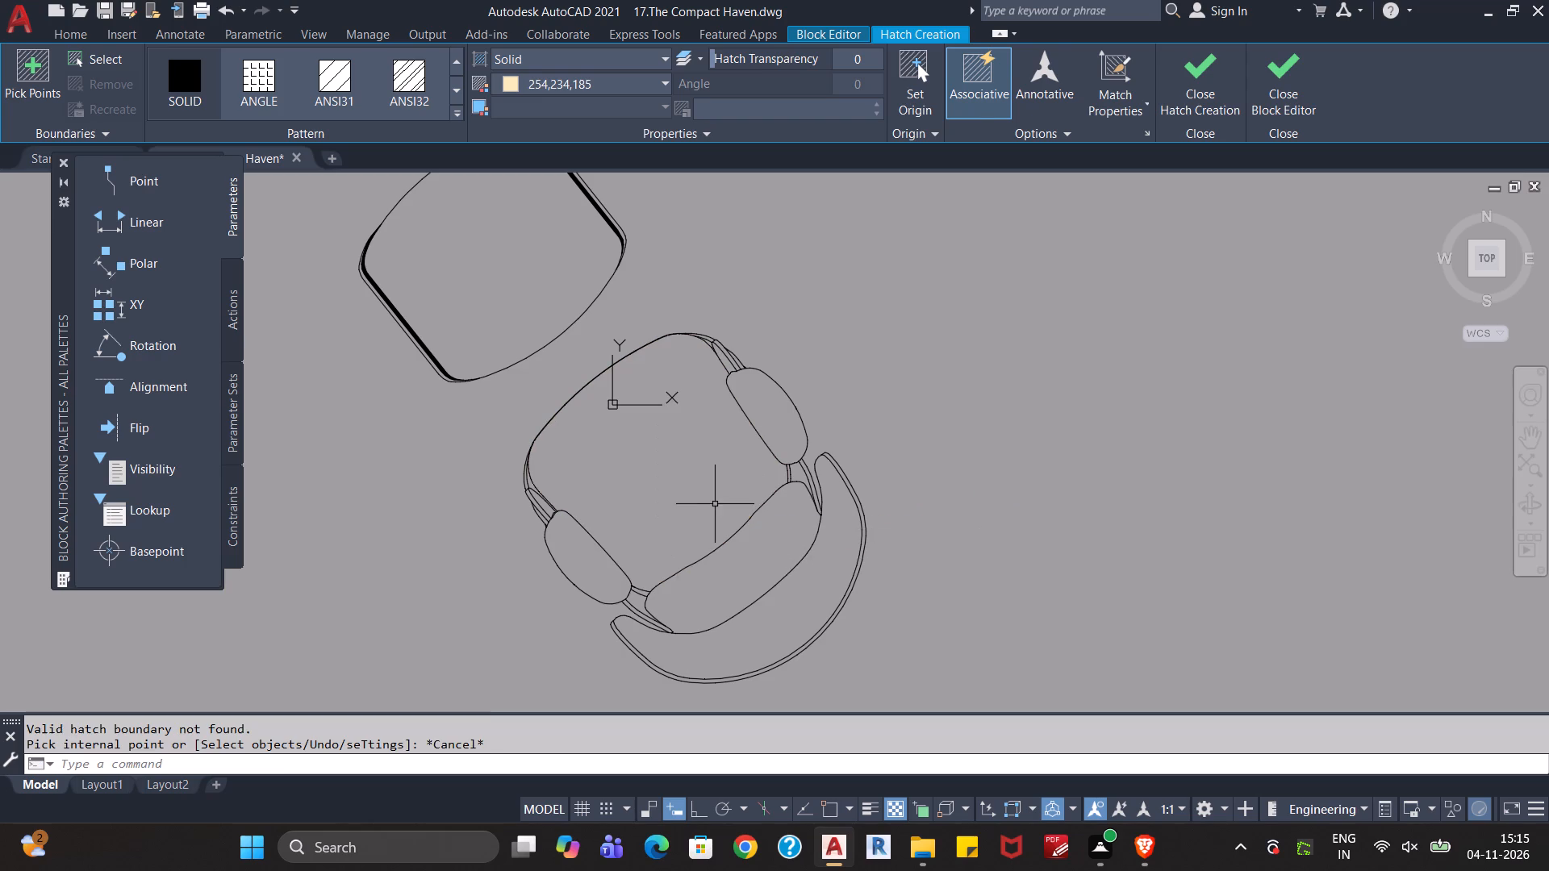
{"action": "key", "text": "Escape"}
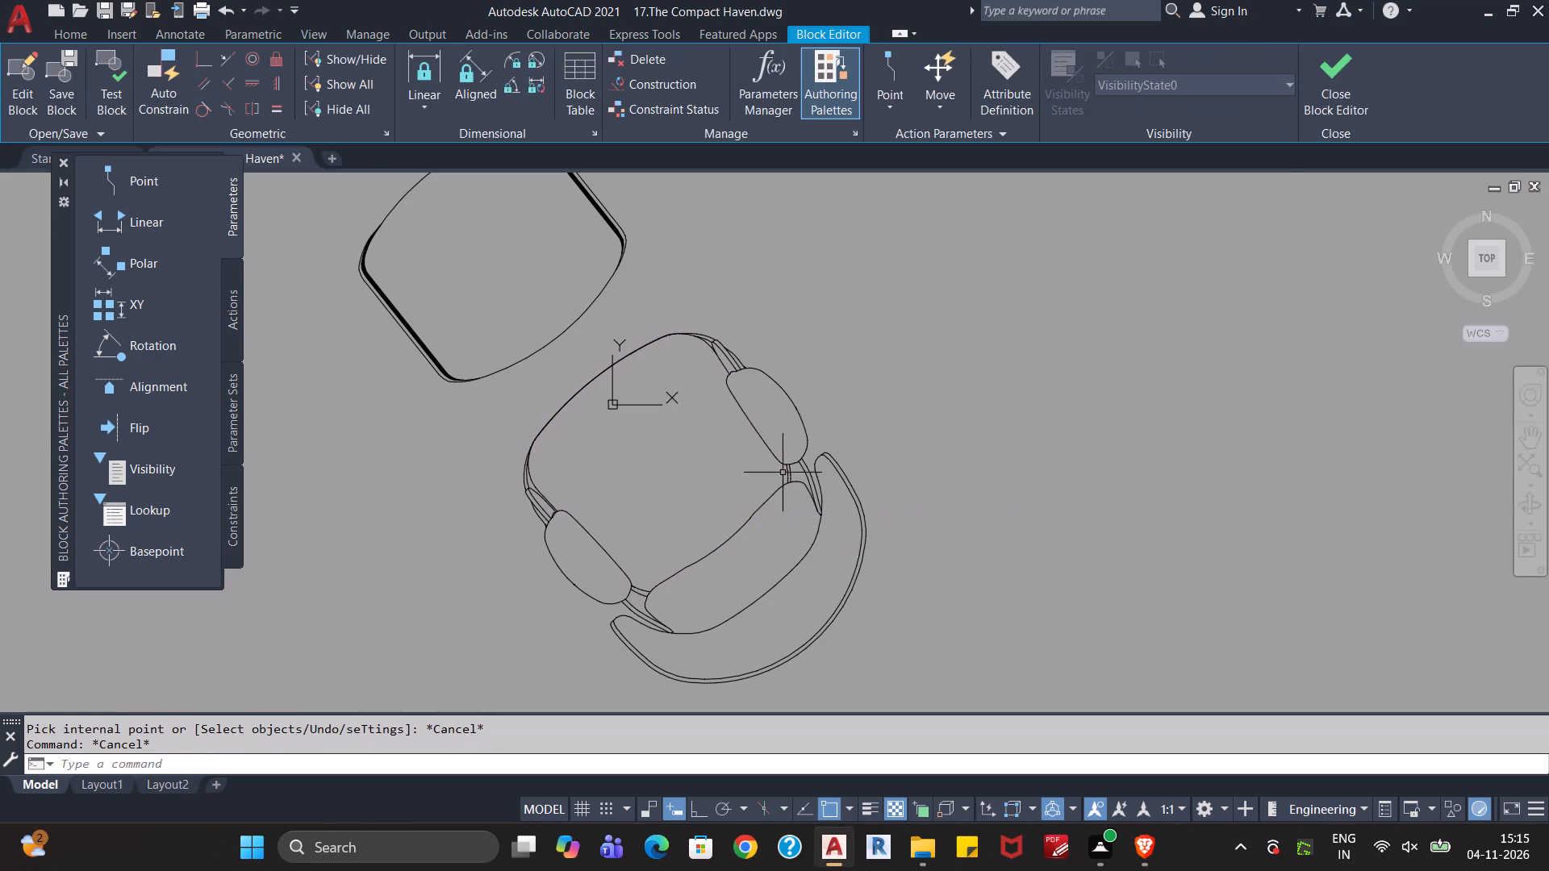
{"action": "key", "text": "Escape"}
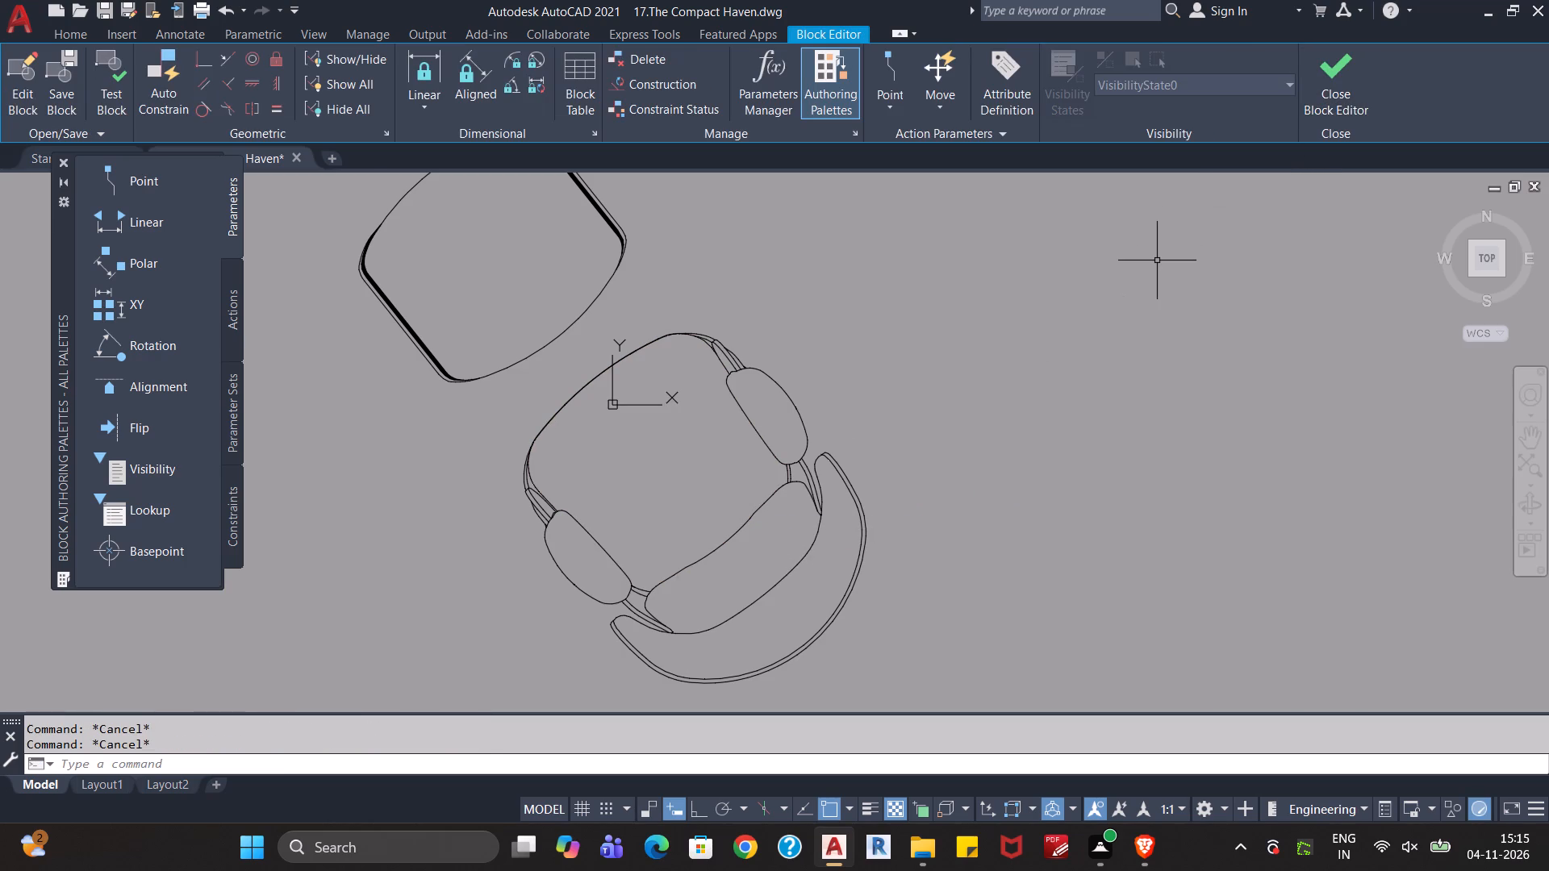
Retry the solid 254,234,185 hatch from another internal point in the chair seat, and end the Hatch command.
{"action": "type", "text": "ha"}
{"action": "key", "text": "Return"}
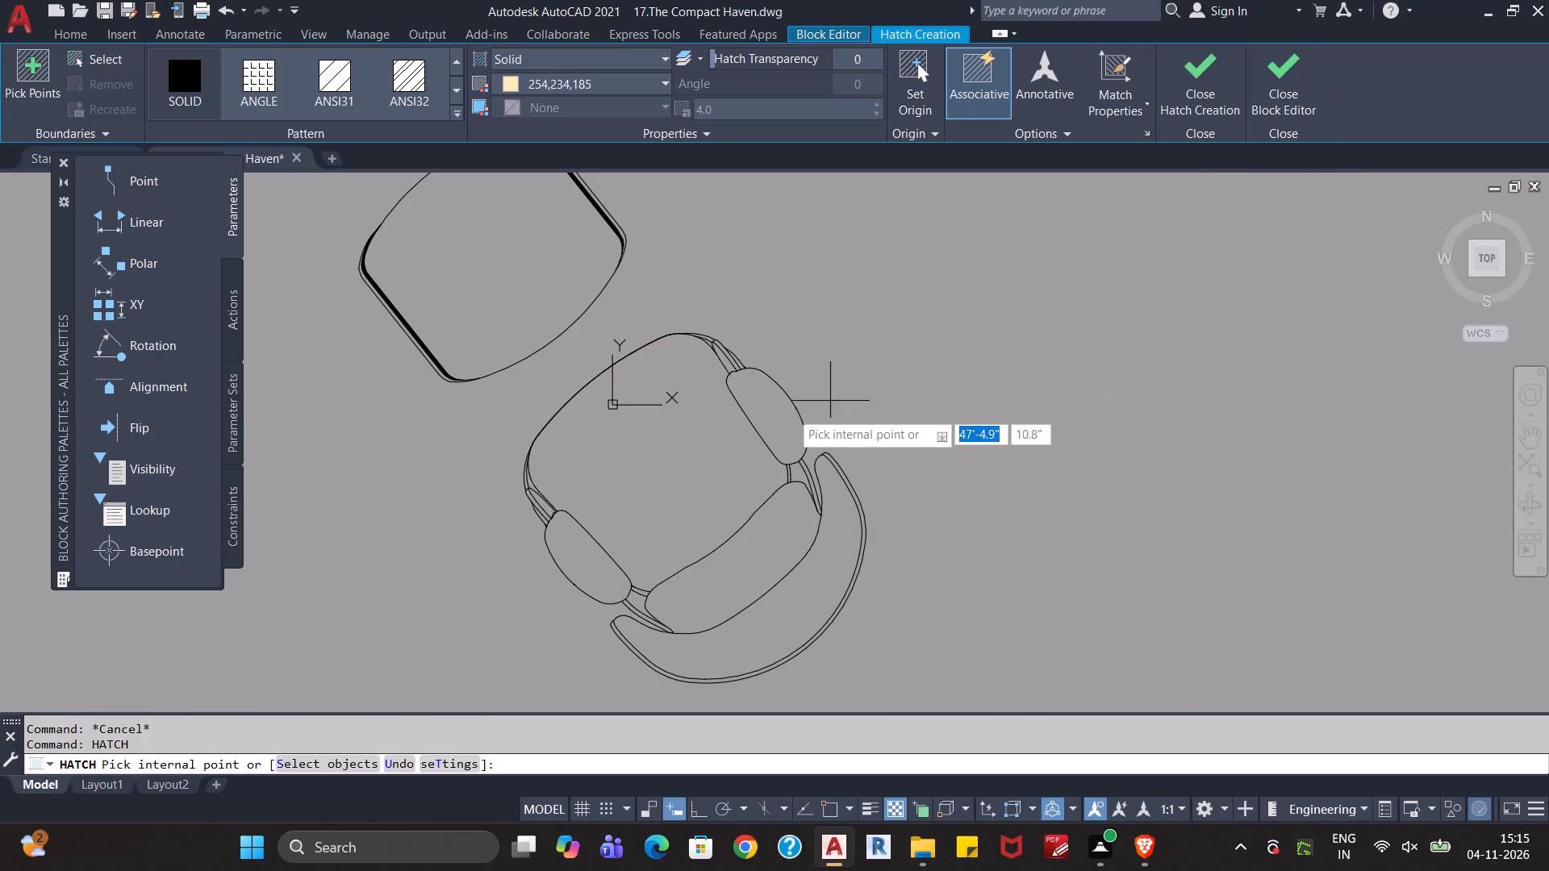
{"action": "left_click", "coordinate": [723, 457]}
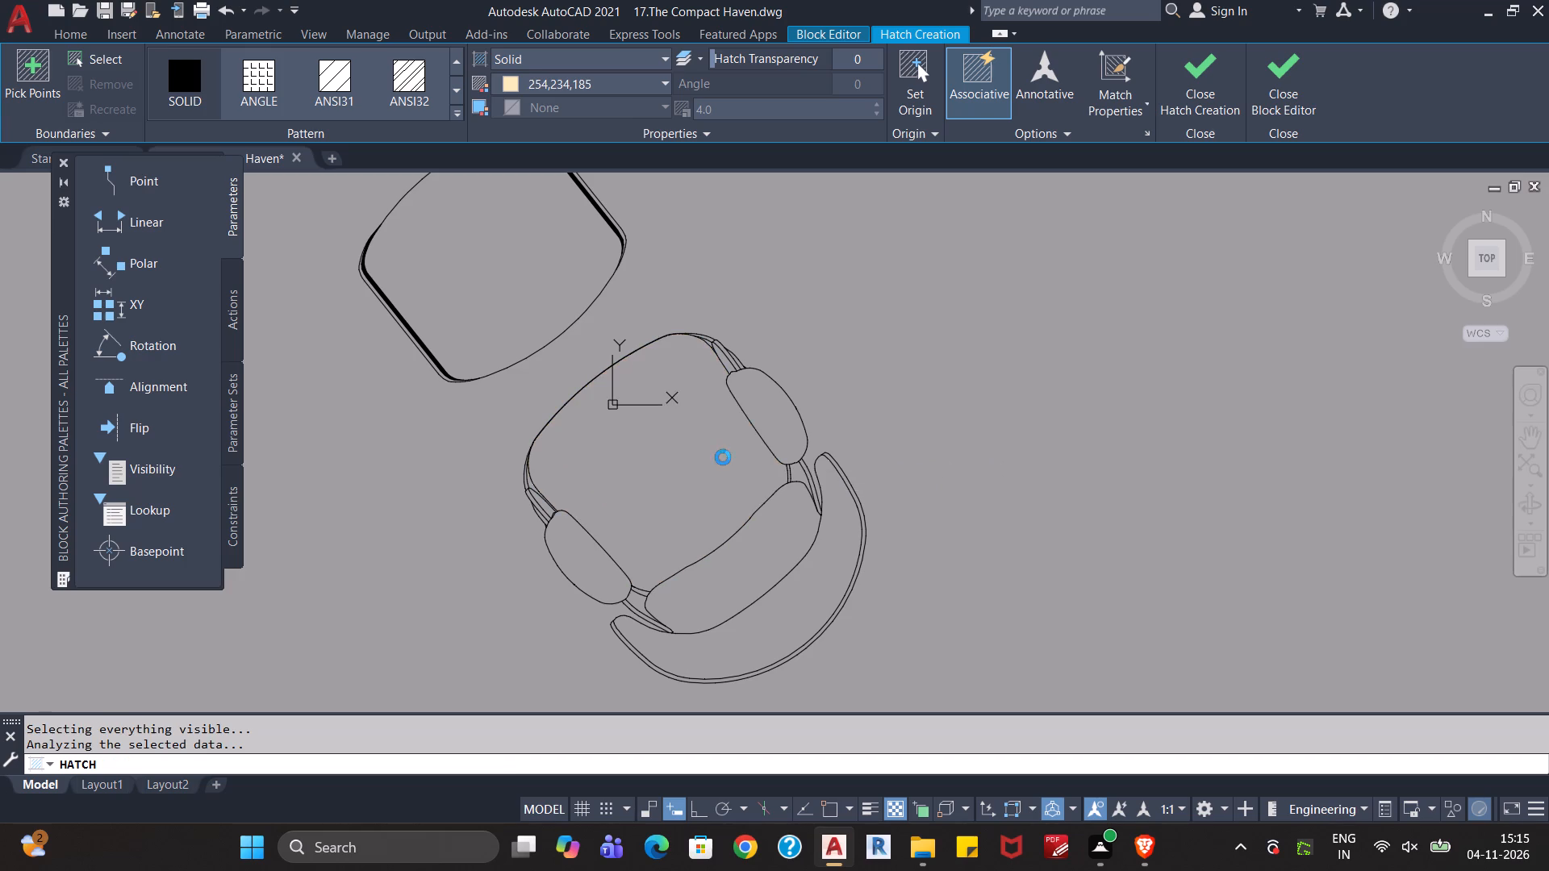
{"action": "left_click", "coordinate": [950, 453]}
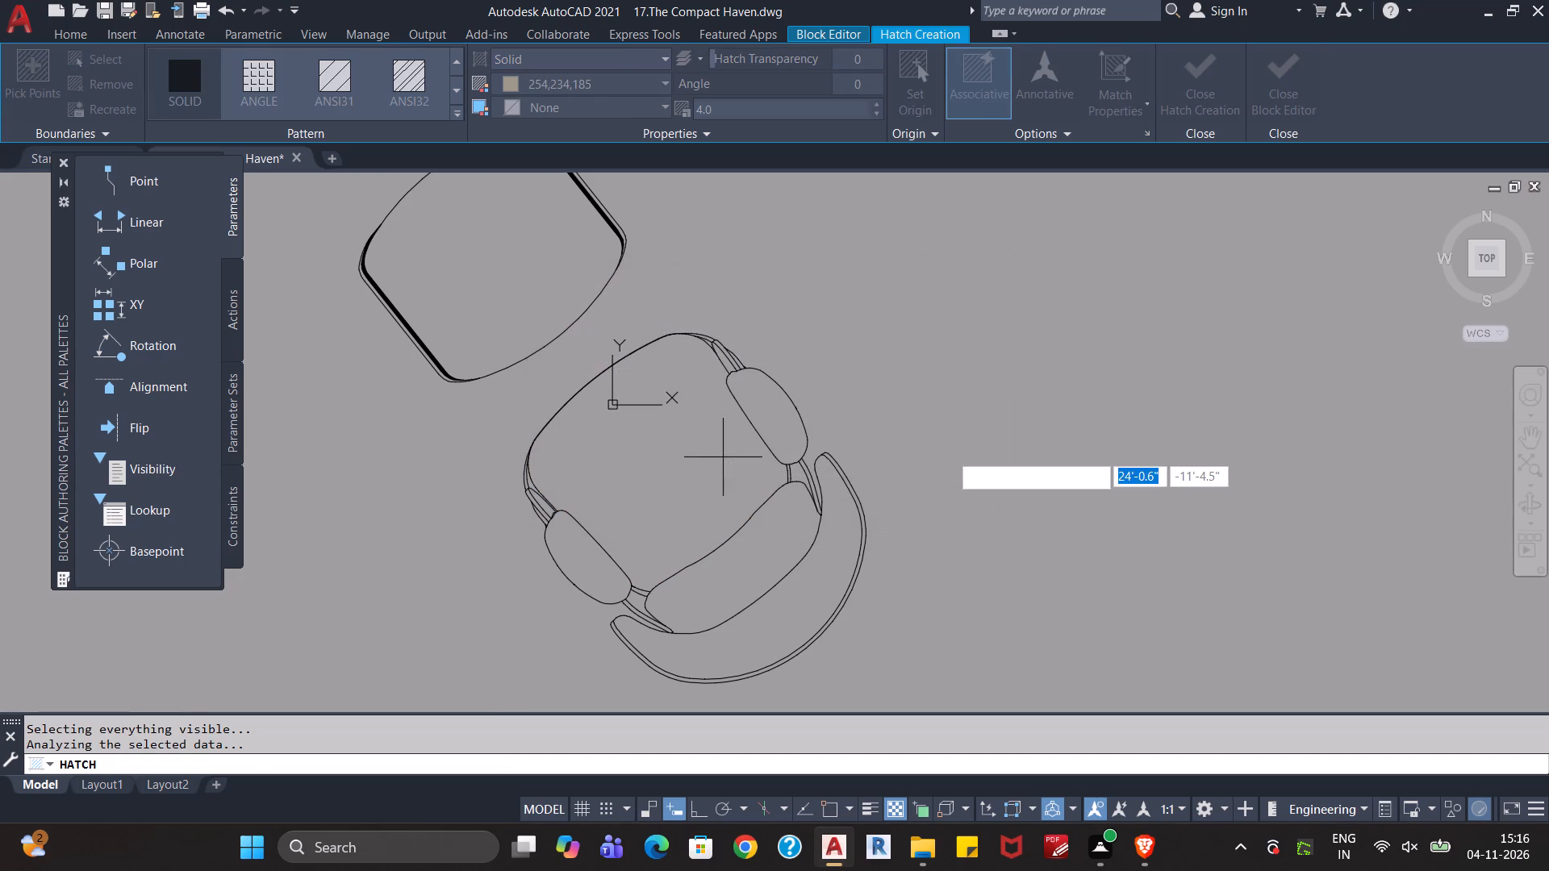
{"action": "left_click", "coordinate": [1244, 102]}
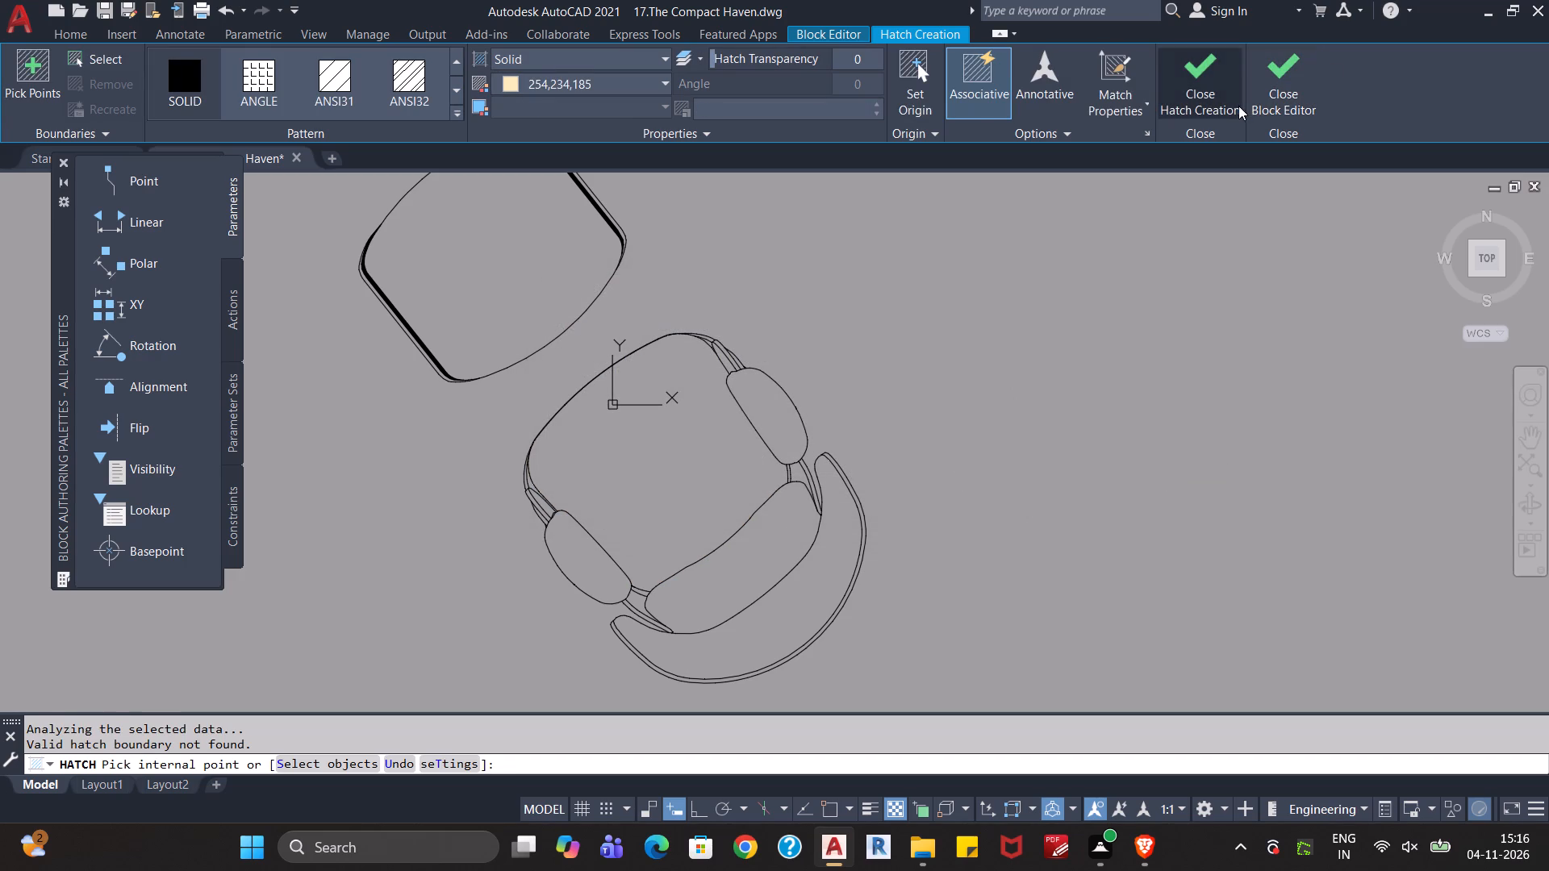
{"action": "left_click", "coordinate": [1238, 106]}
Close the editor of chair block CBV_11, saving the outline changes.
{"action": "left_click", "coordinate": [1273, 87]}
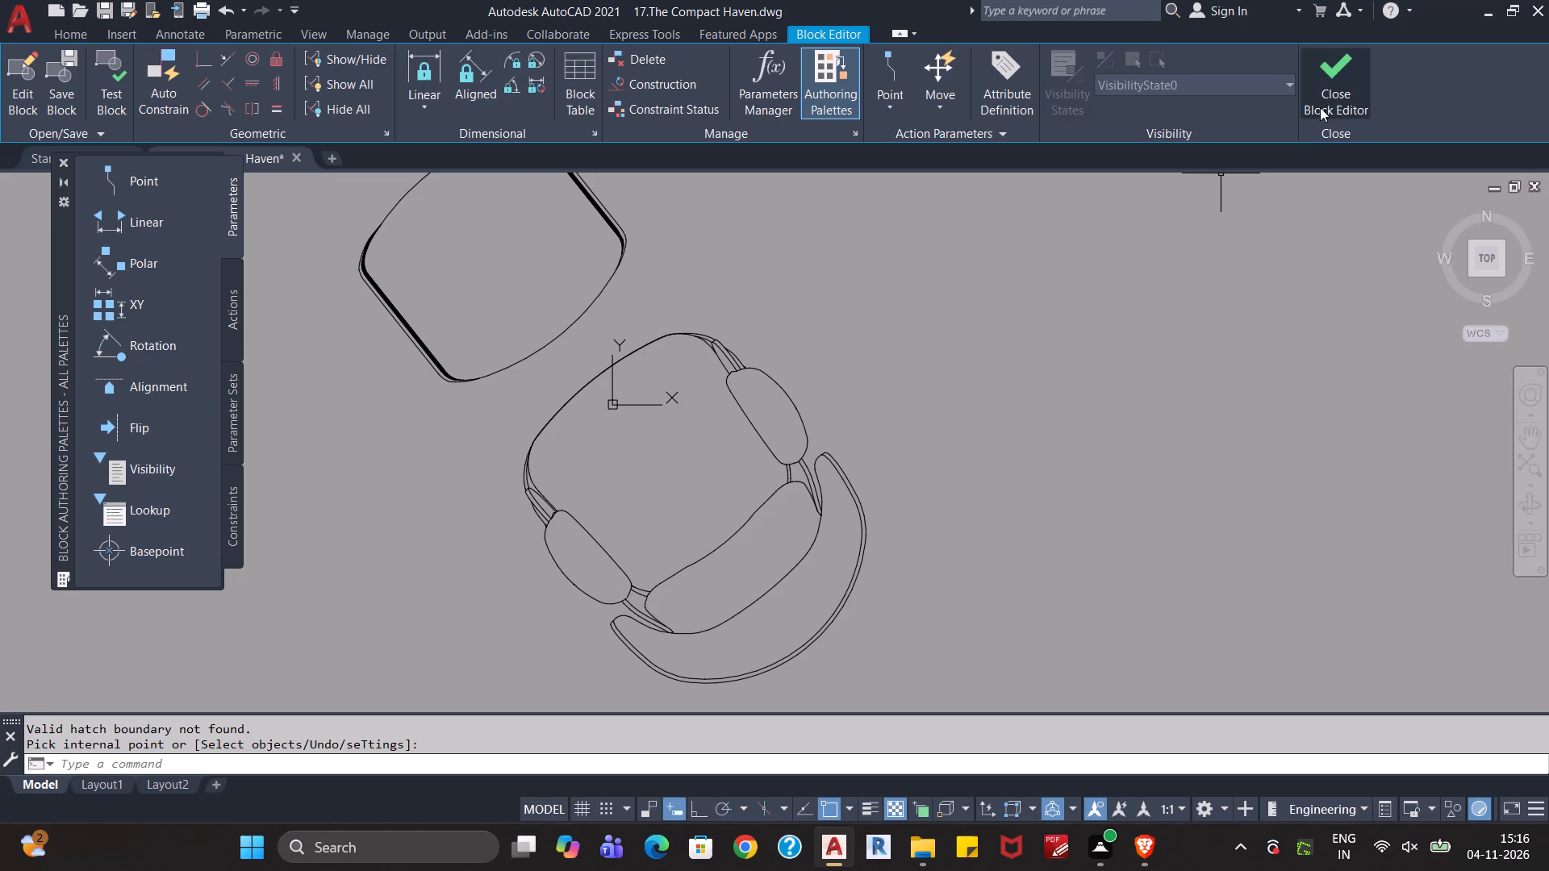
{"action": "left_click", "coordinate": [1325, 95]}
{"action": "left_click", "coordinate": [828, 389]}
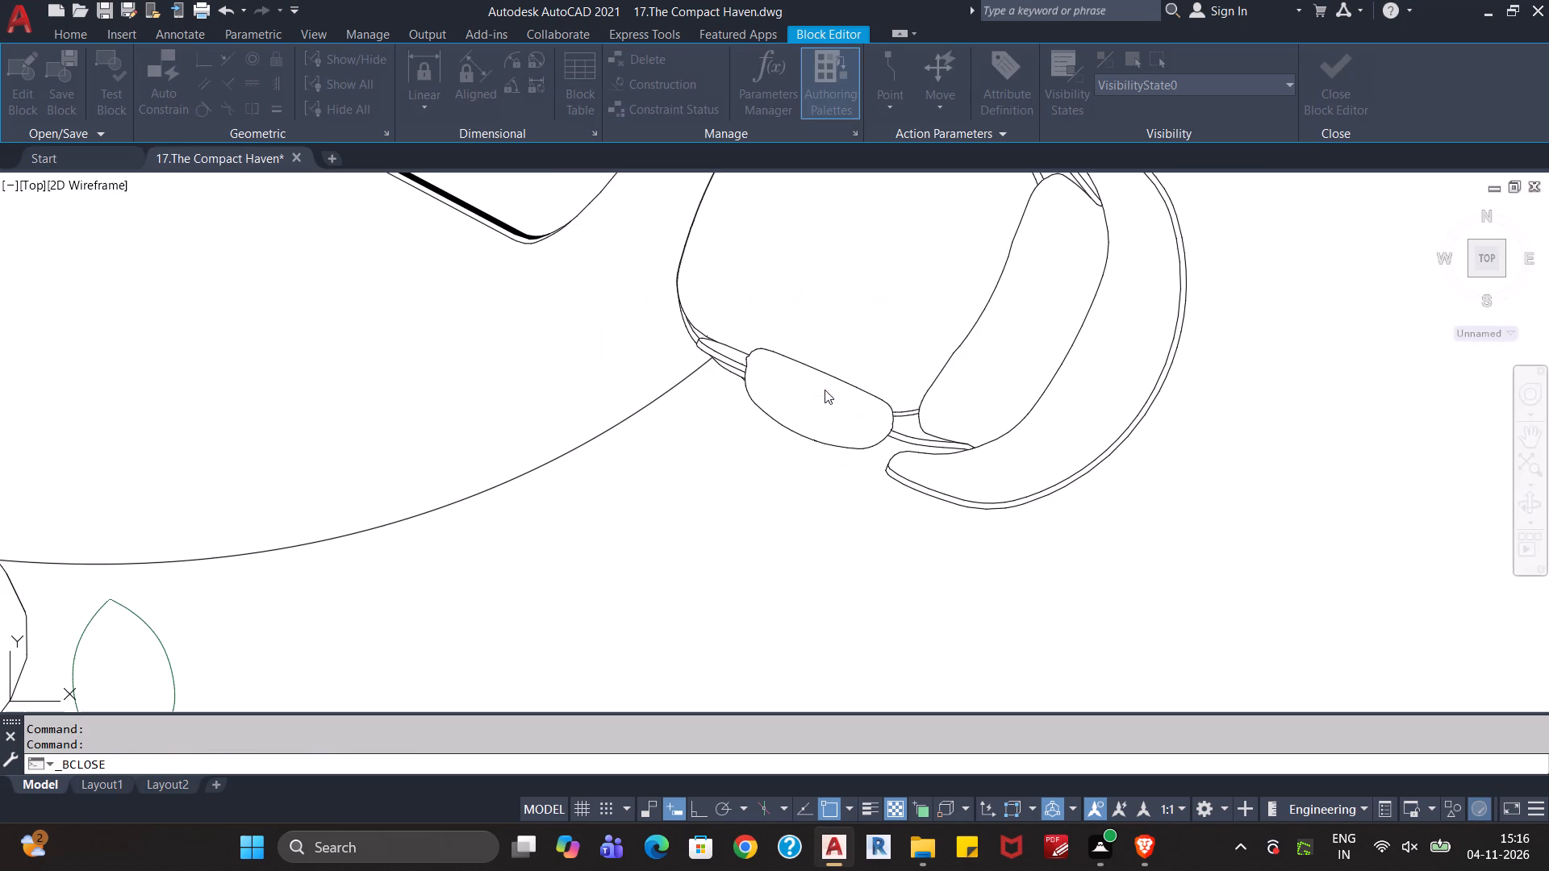
Reopen block CBV_11 for editing from the chair in the drawing.
{"action": "double_click", "coordinate": [890, 407]}
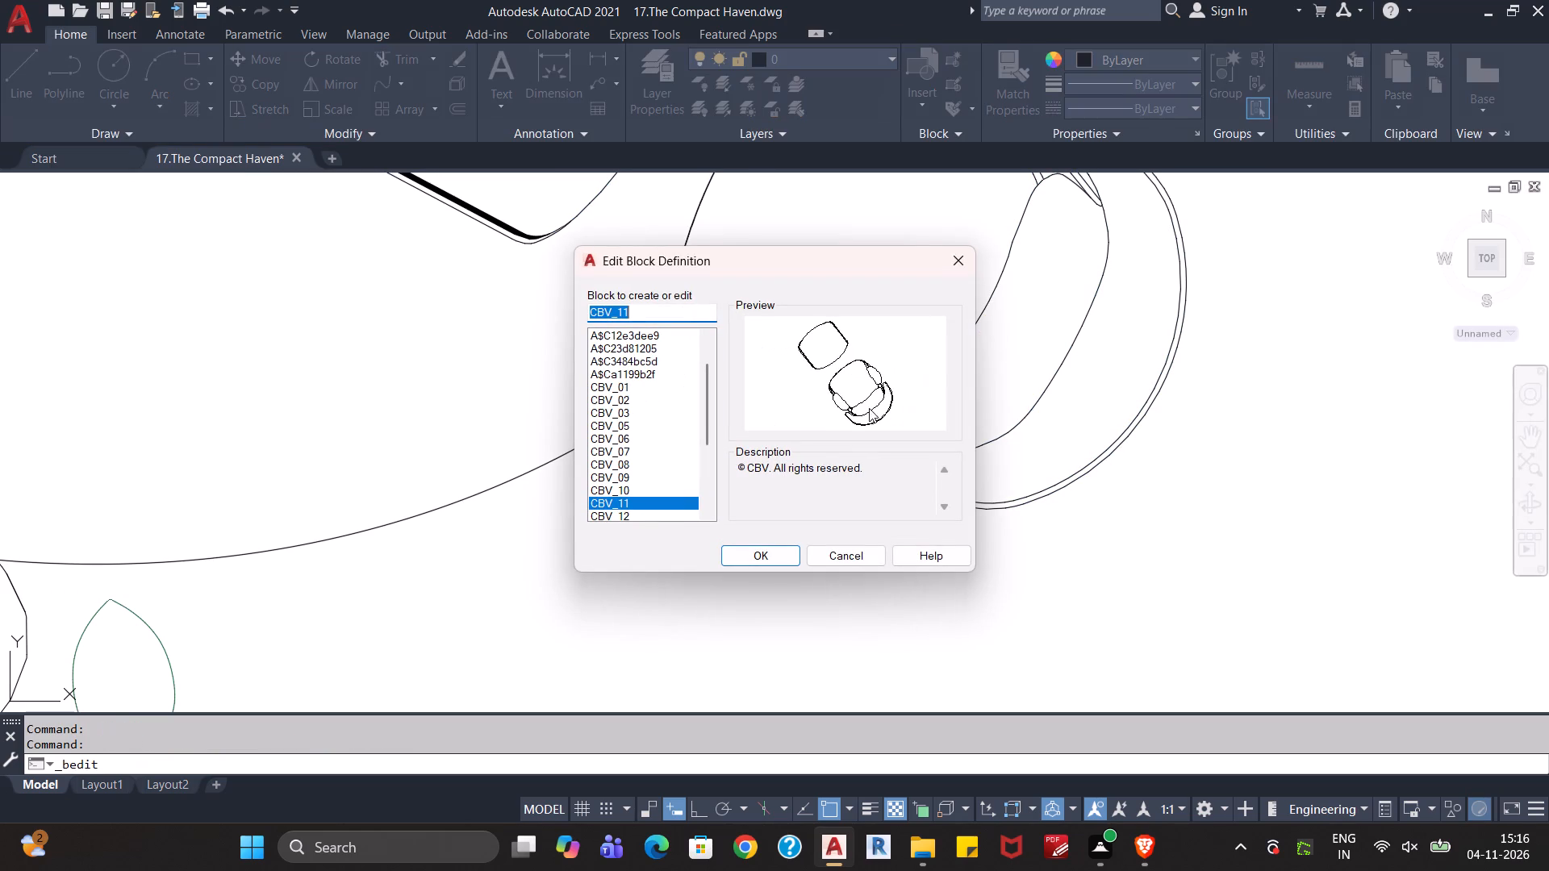
{"action": "left_click", "coordinate": [746, 551]}
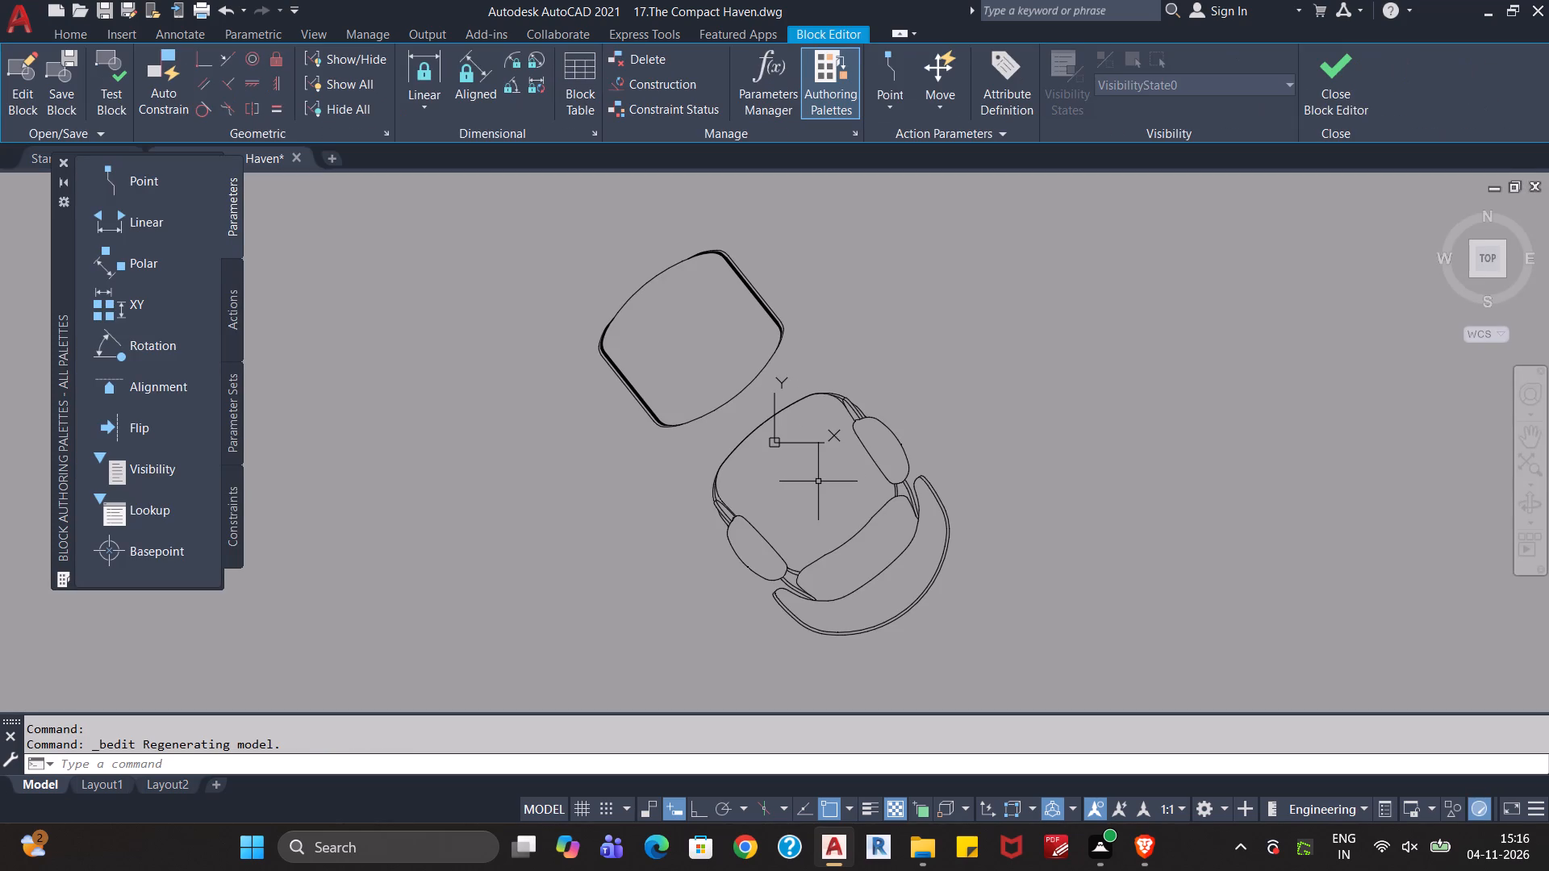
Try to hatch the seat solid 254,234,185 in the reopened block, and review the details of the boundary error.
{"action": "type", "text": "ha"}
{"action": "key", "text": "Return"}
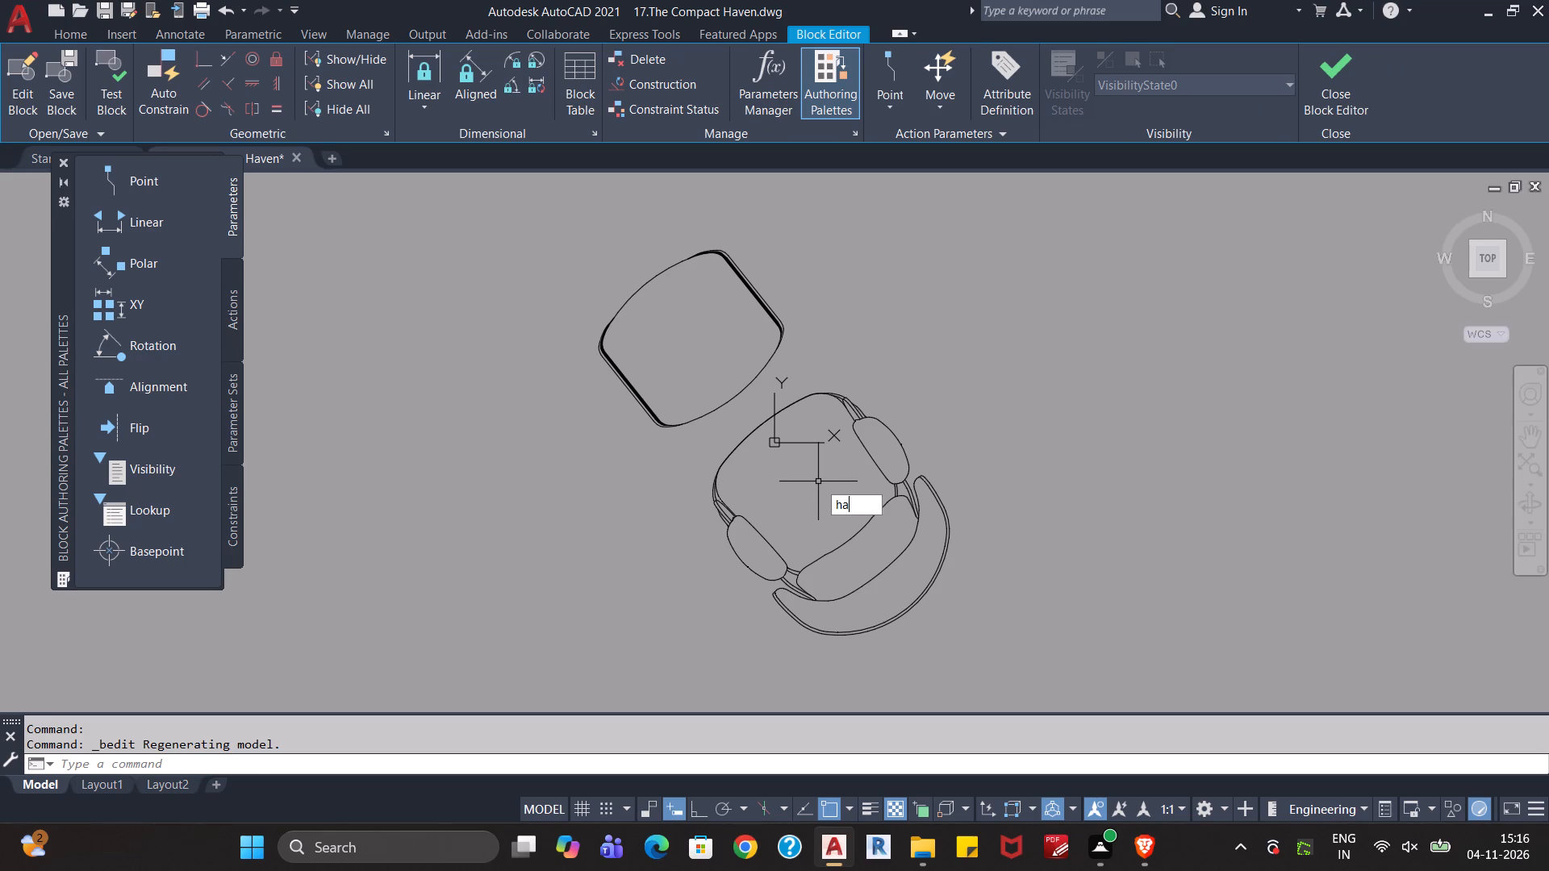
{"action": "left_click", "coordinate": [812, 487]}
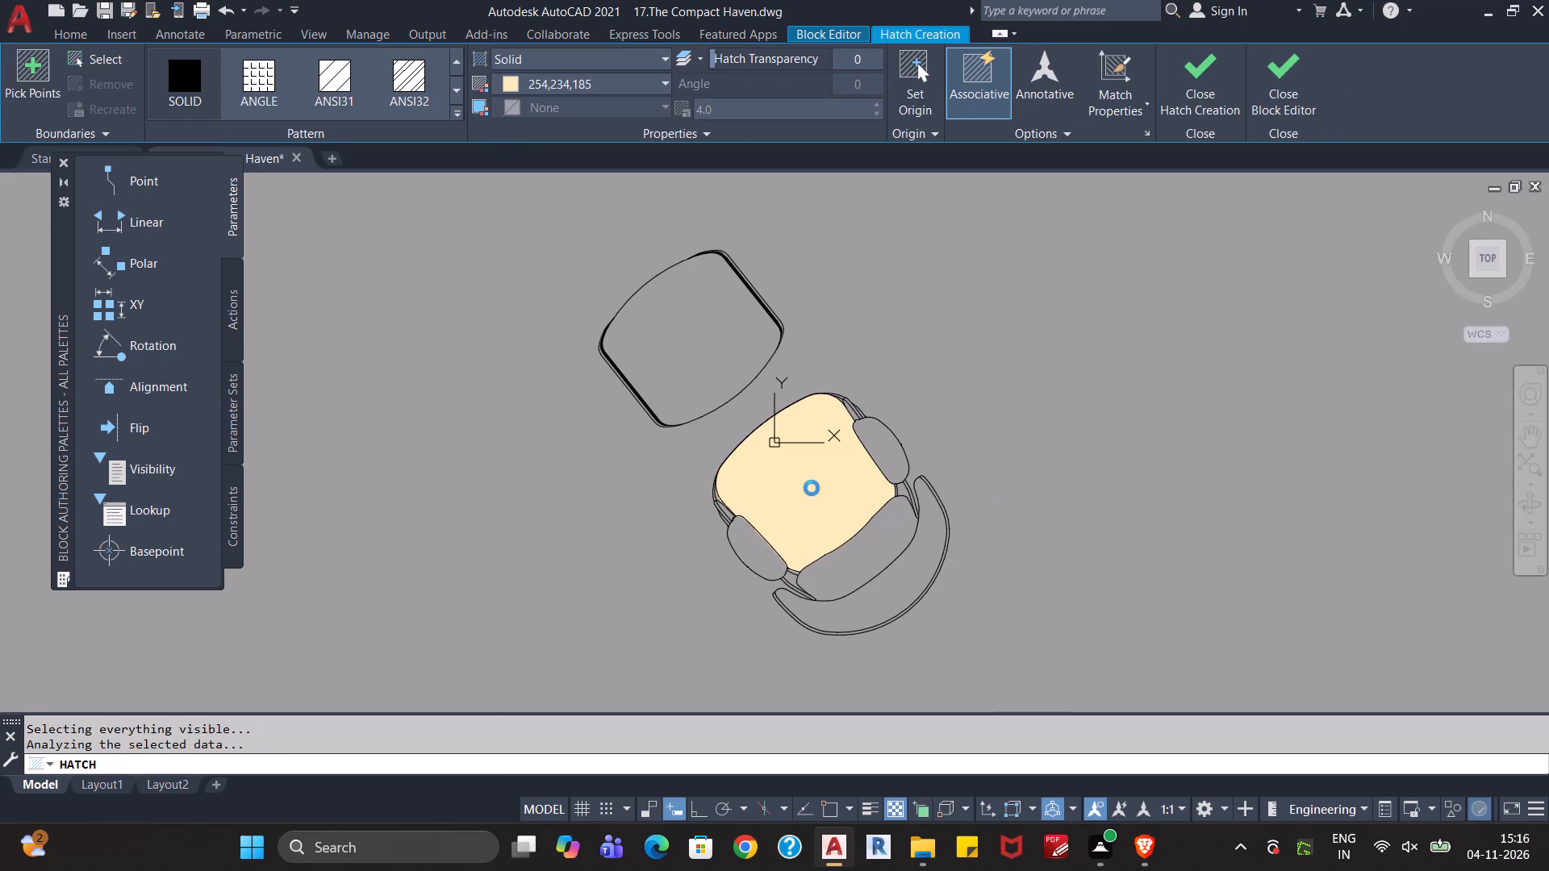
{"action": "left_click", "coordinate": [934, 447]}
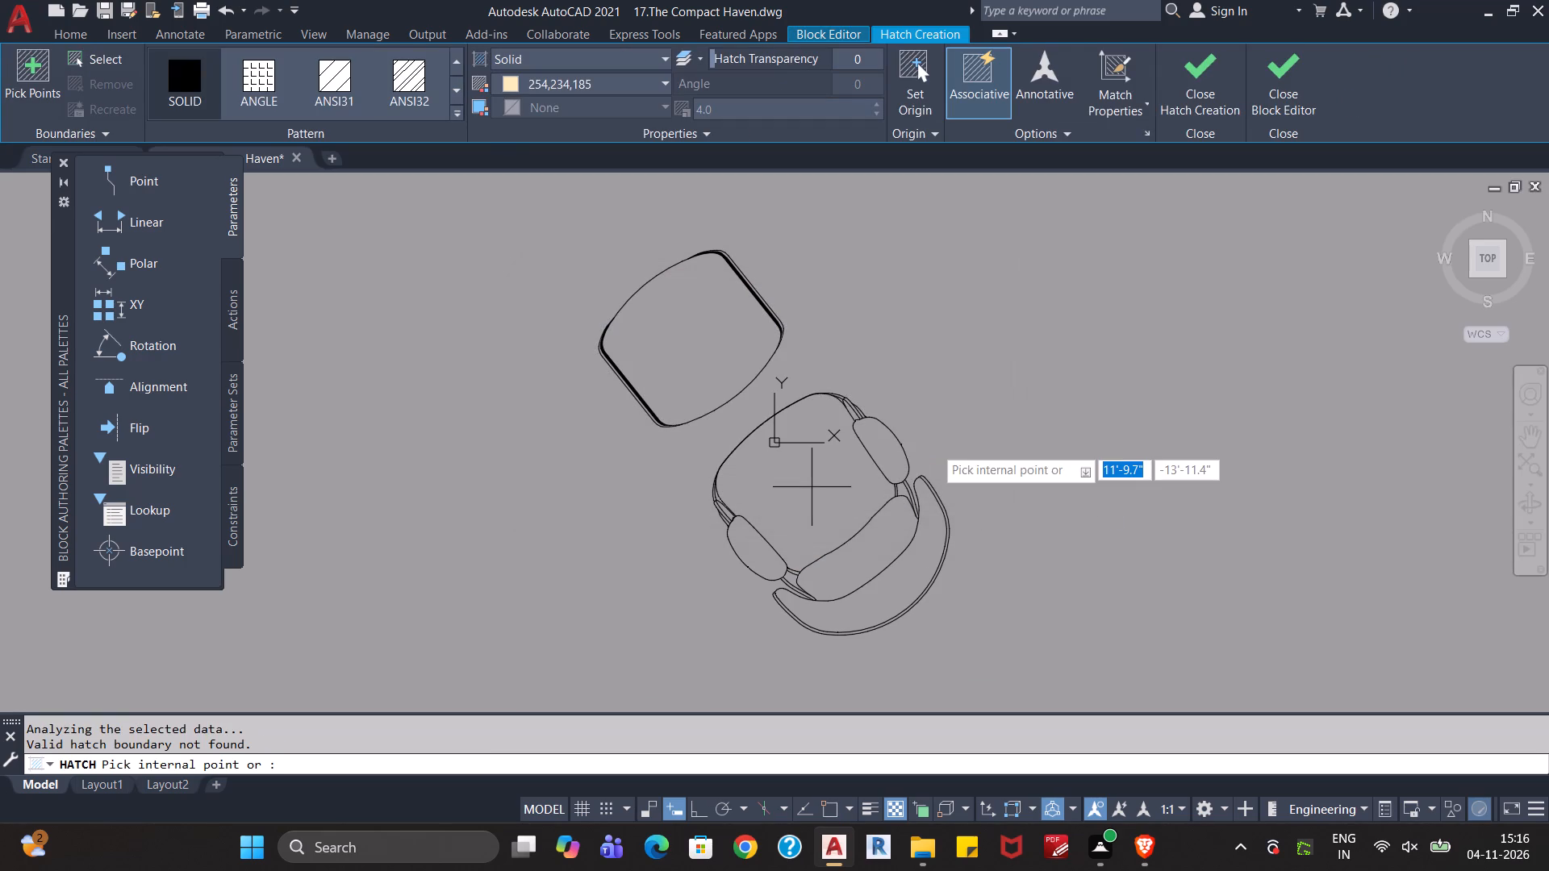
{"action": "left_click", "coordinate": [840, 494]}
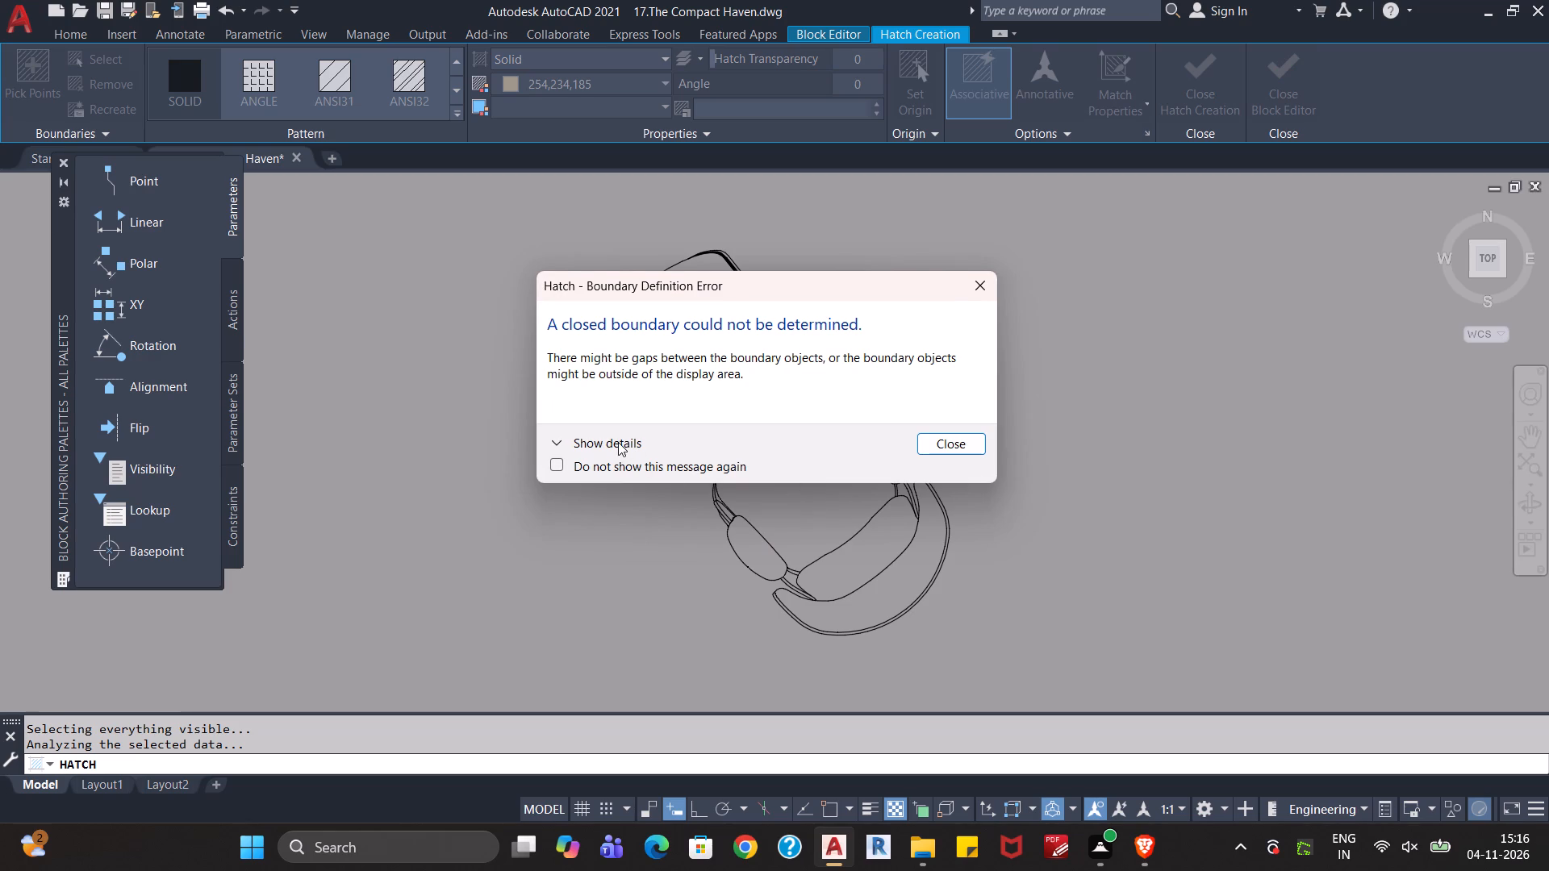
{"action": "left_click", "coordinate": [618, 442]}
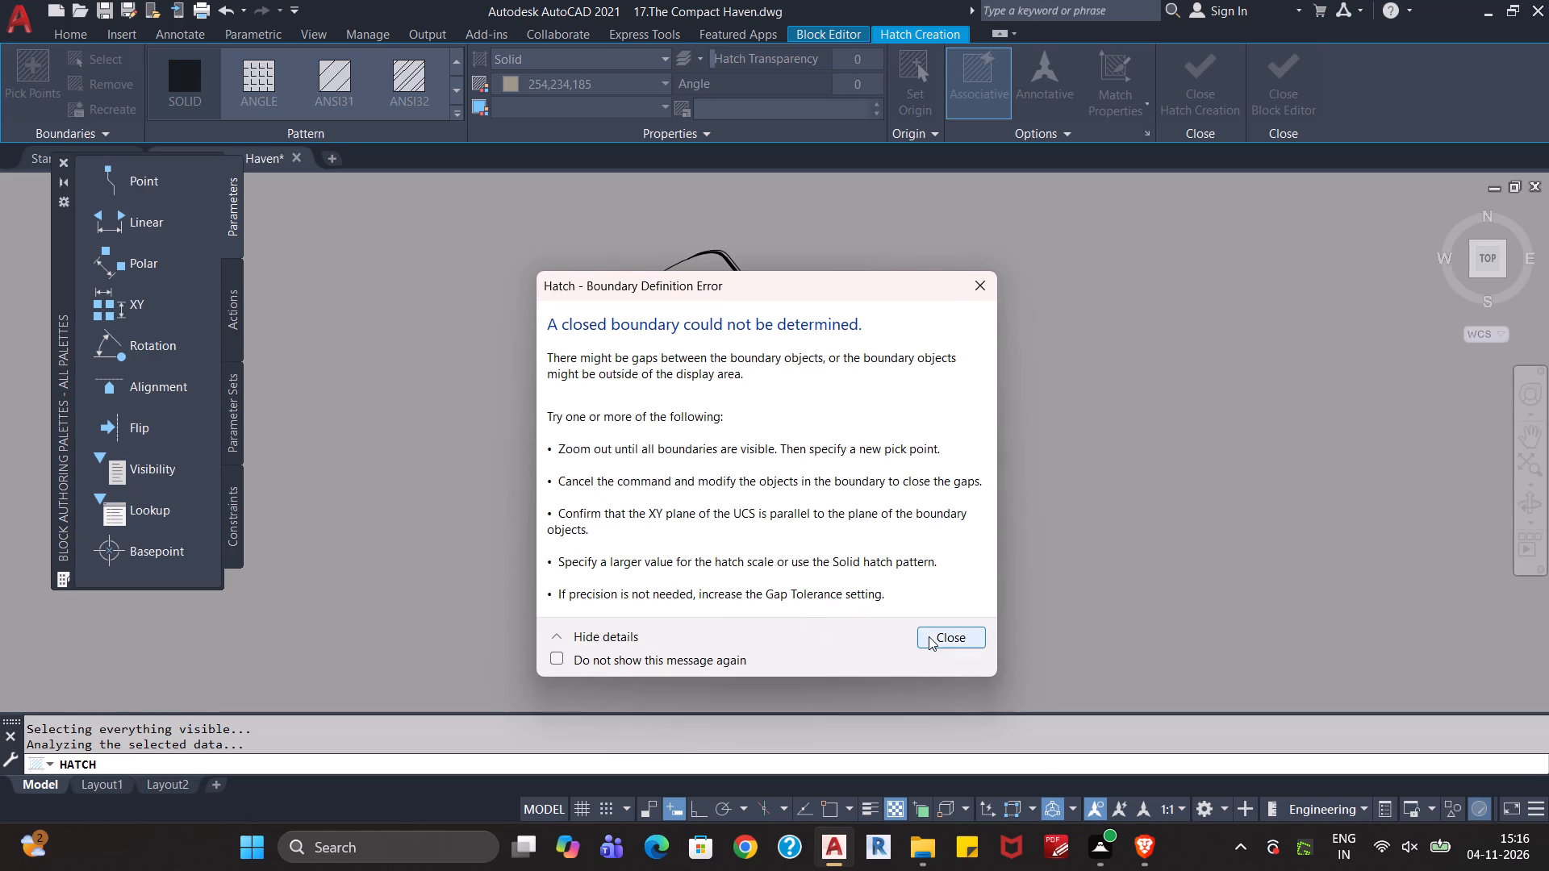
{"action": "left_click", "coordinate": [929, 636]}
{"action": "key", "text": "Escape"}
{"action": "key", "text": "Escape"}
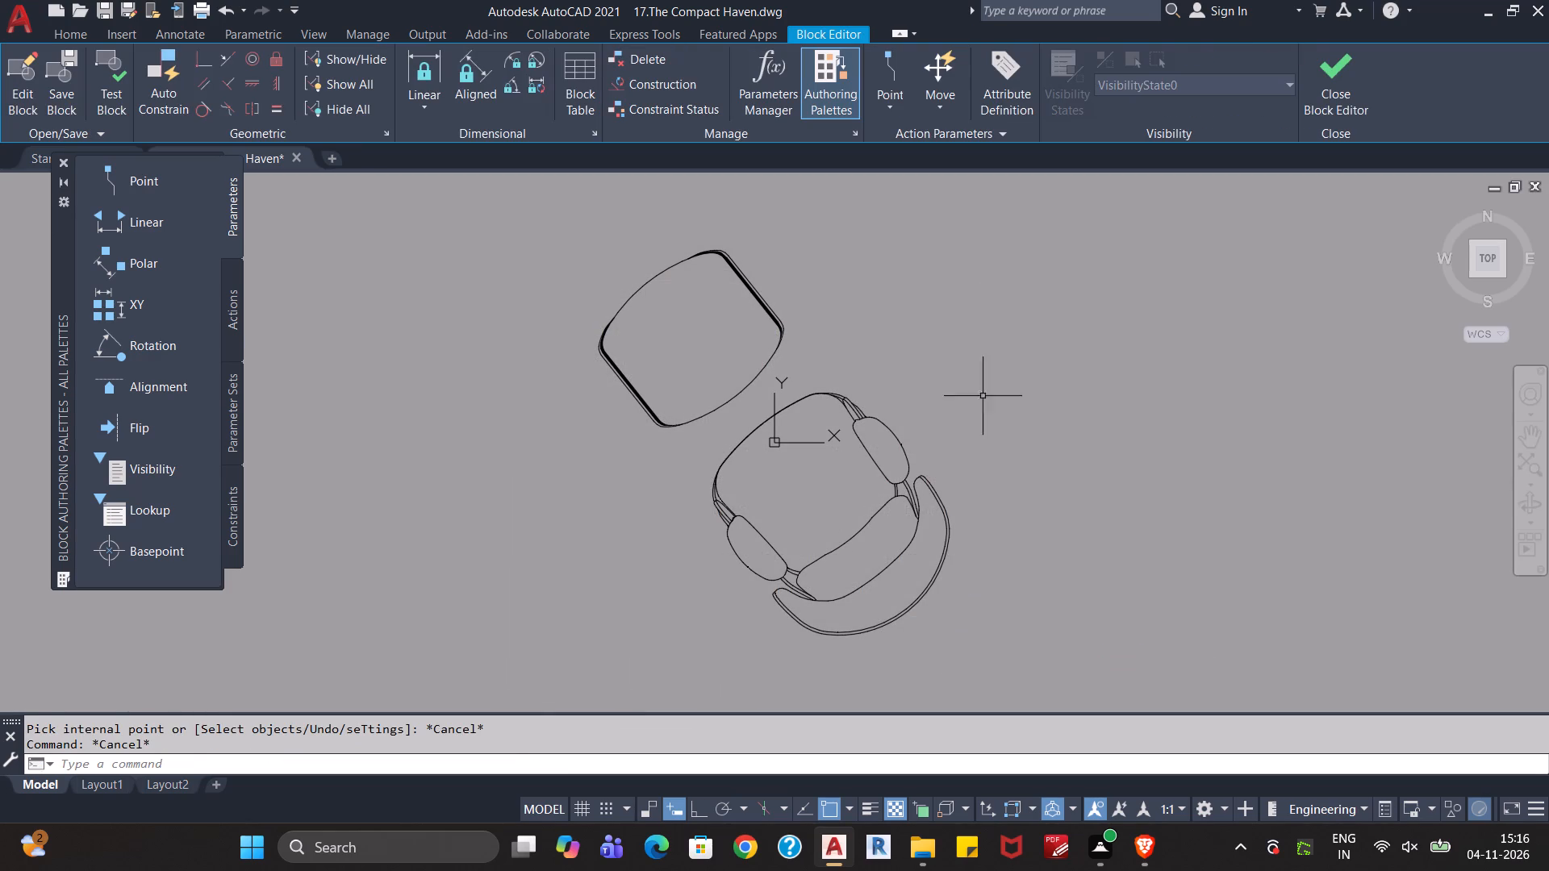
Select all objects in the block and join their connected segments into polylines.
{"action": "left_click", "coordinate": [1029, 323]}
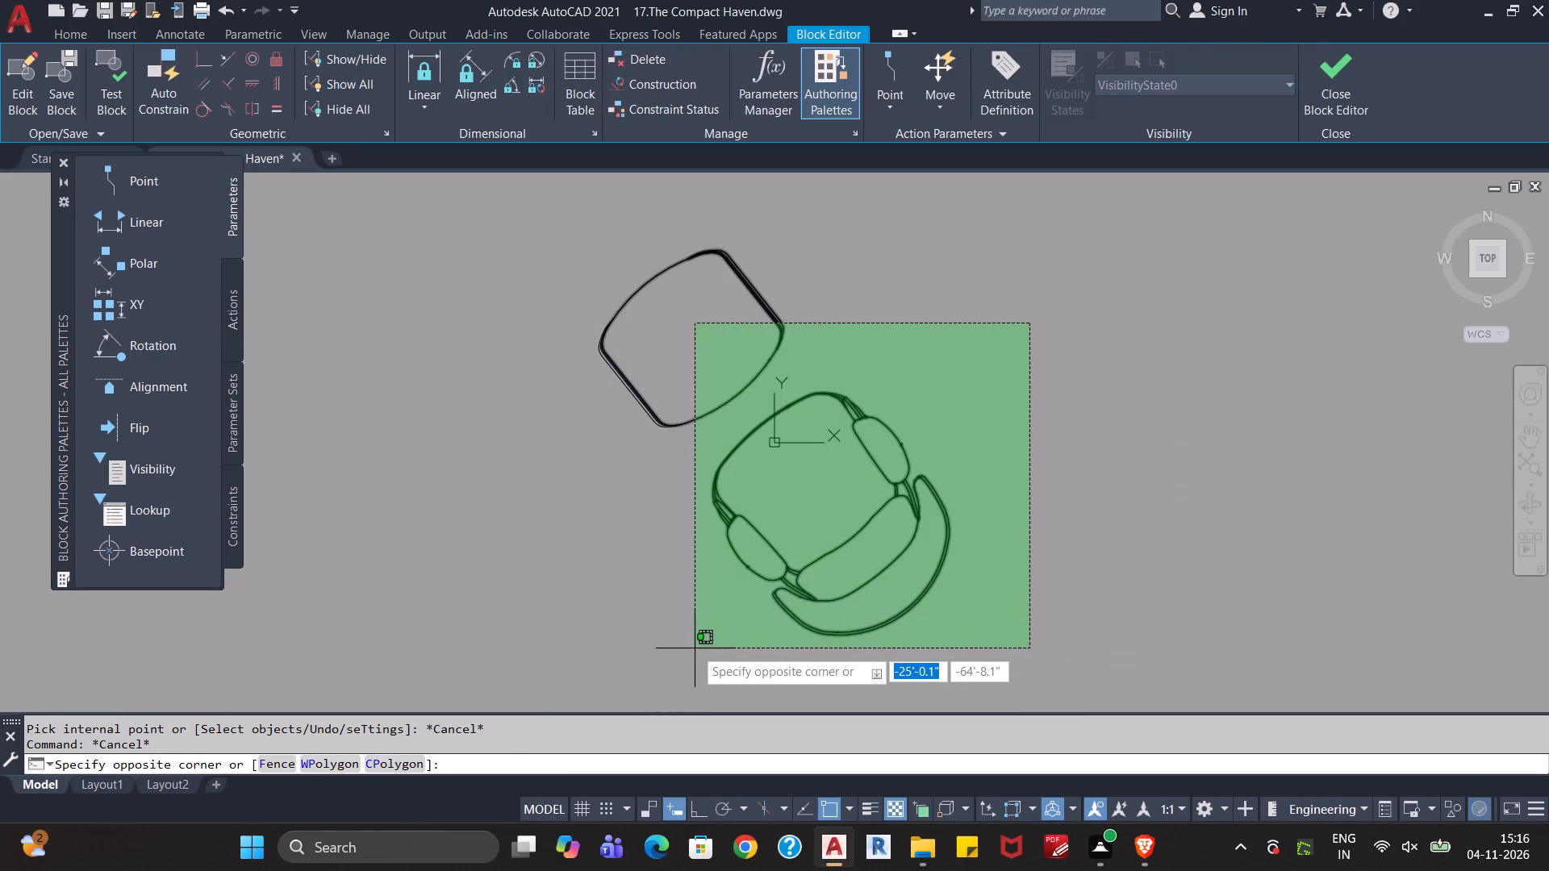
{"action": "left_click", "coordinate": [641, 637]}
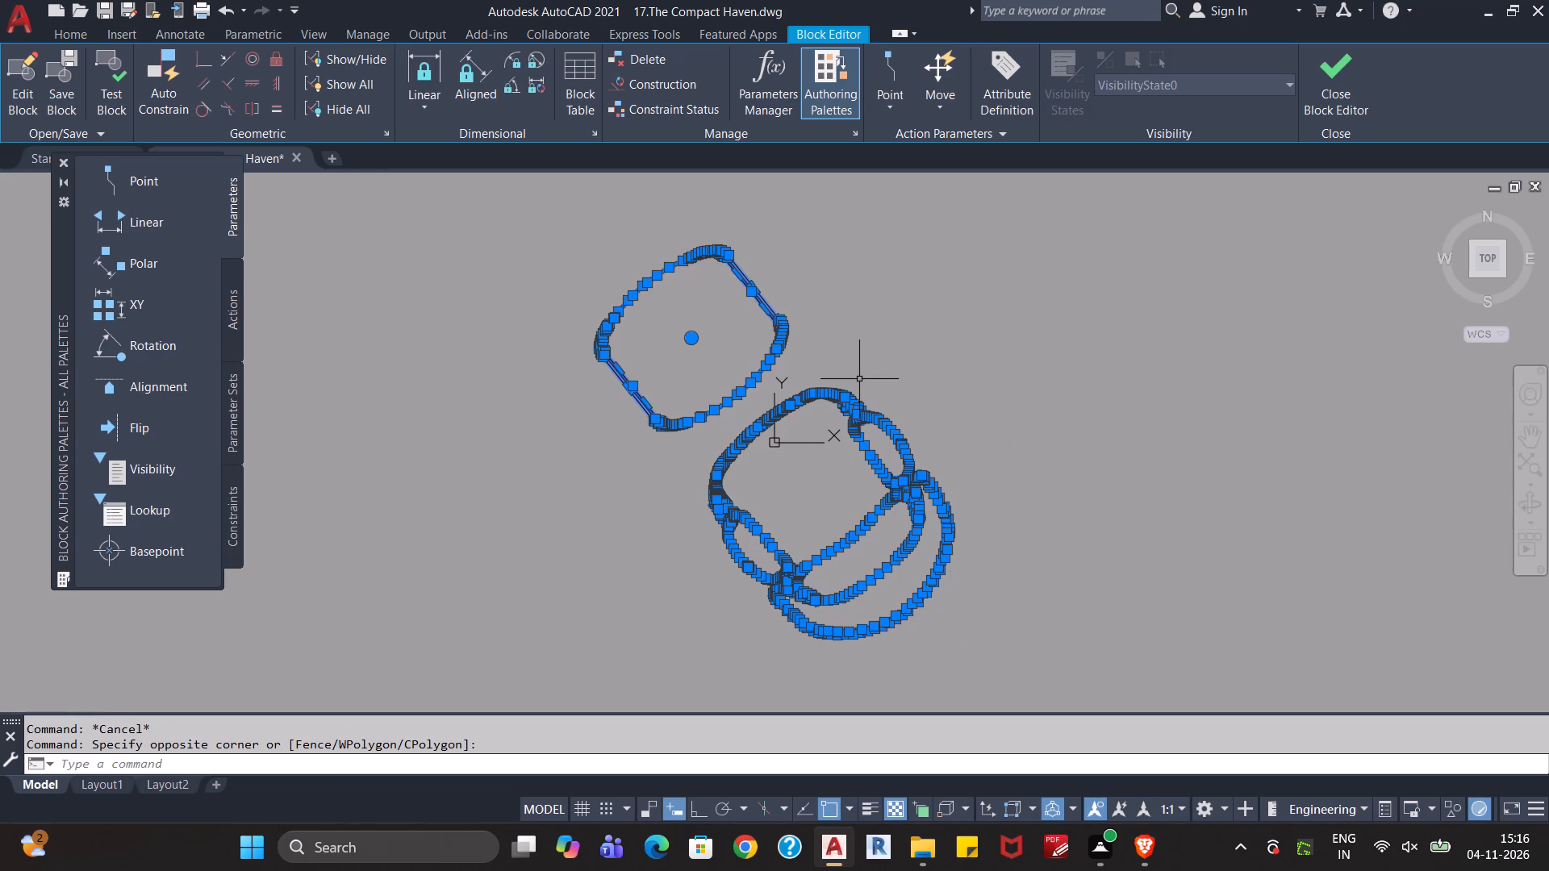
{"action": "key", "text": "ctrl+a"}
{"action": "type", "text": "join"}
{"action": "key", "text": "Return"}
{"action": "key", "text": "Escape"}
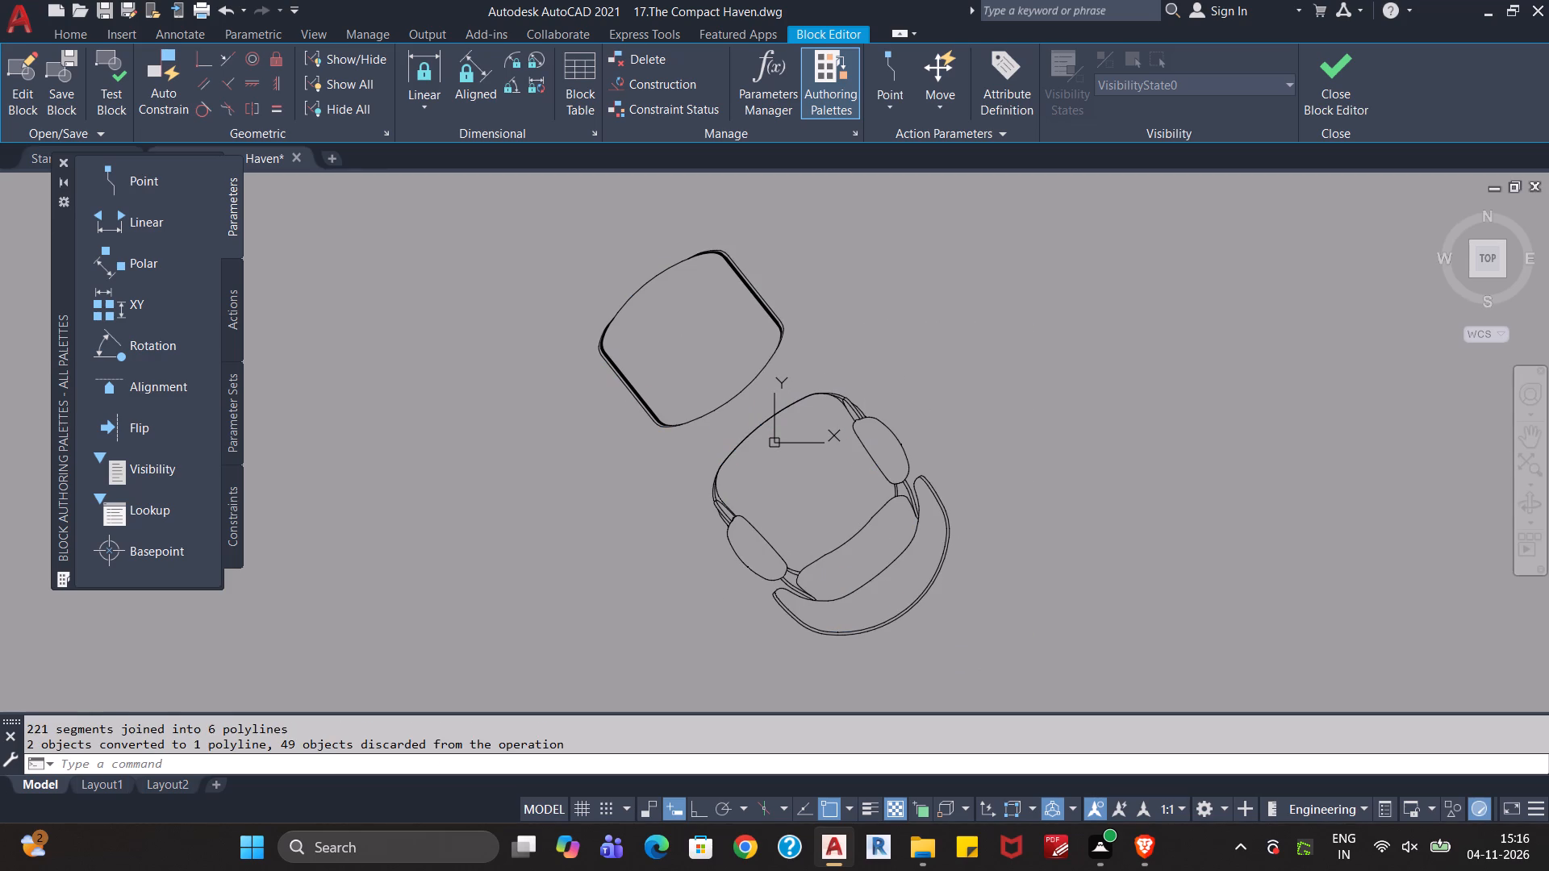
{"action": "key", "text": "Escape"}
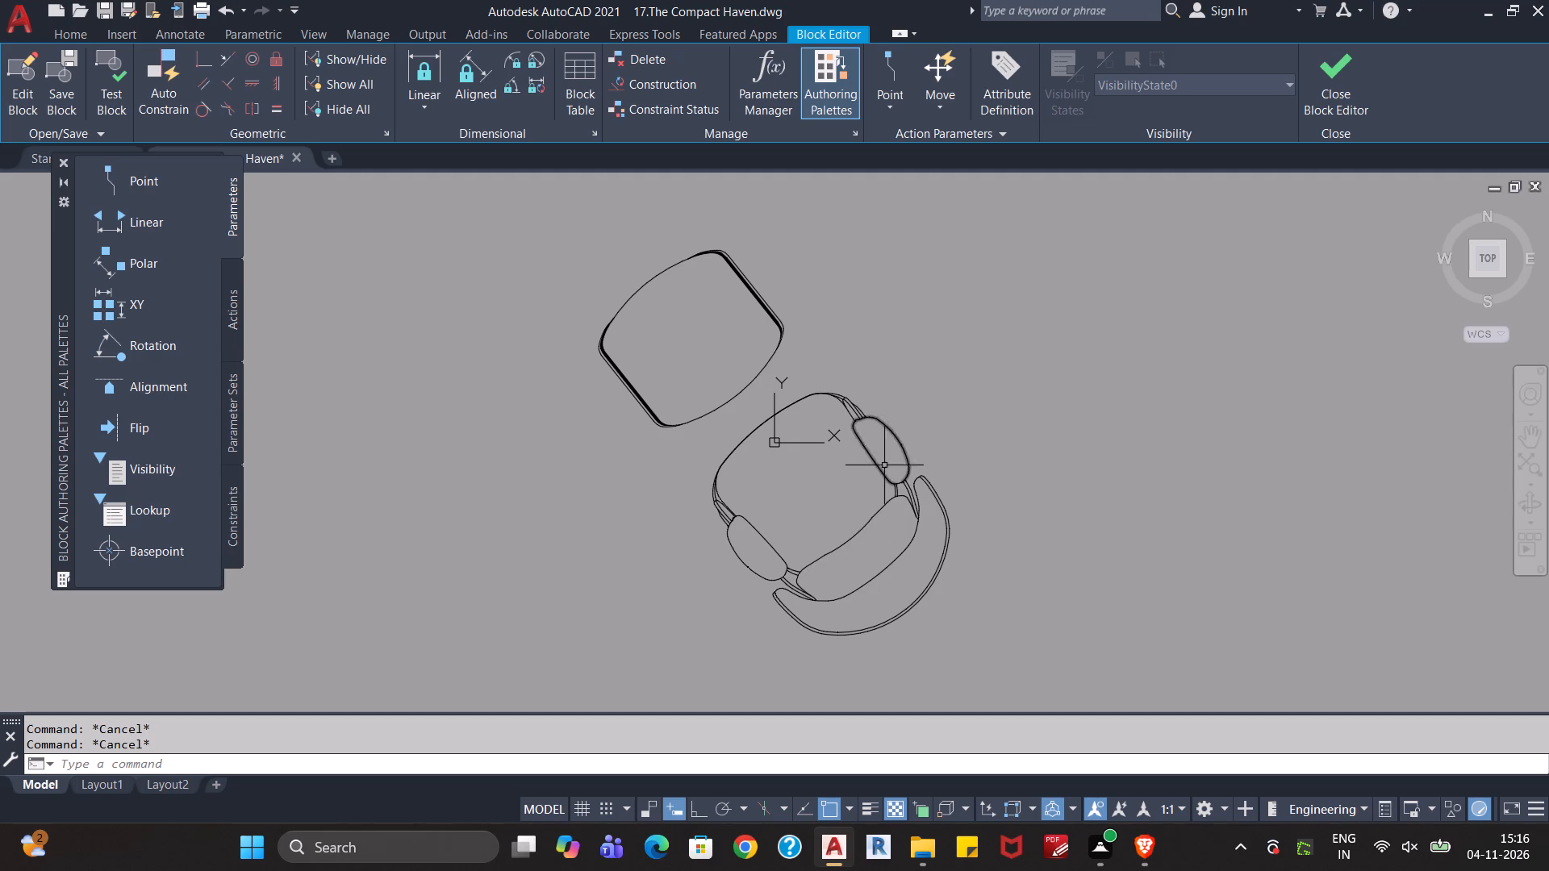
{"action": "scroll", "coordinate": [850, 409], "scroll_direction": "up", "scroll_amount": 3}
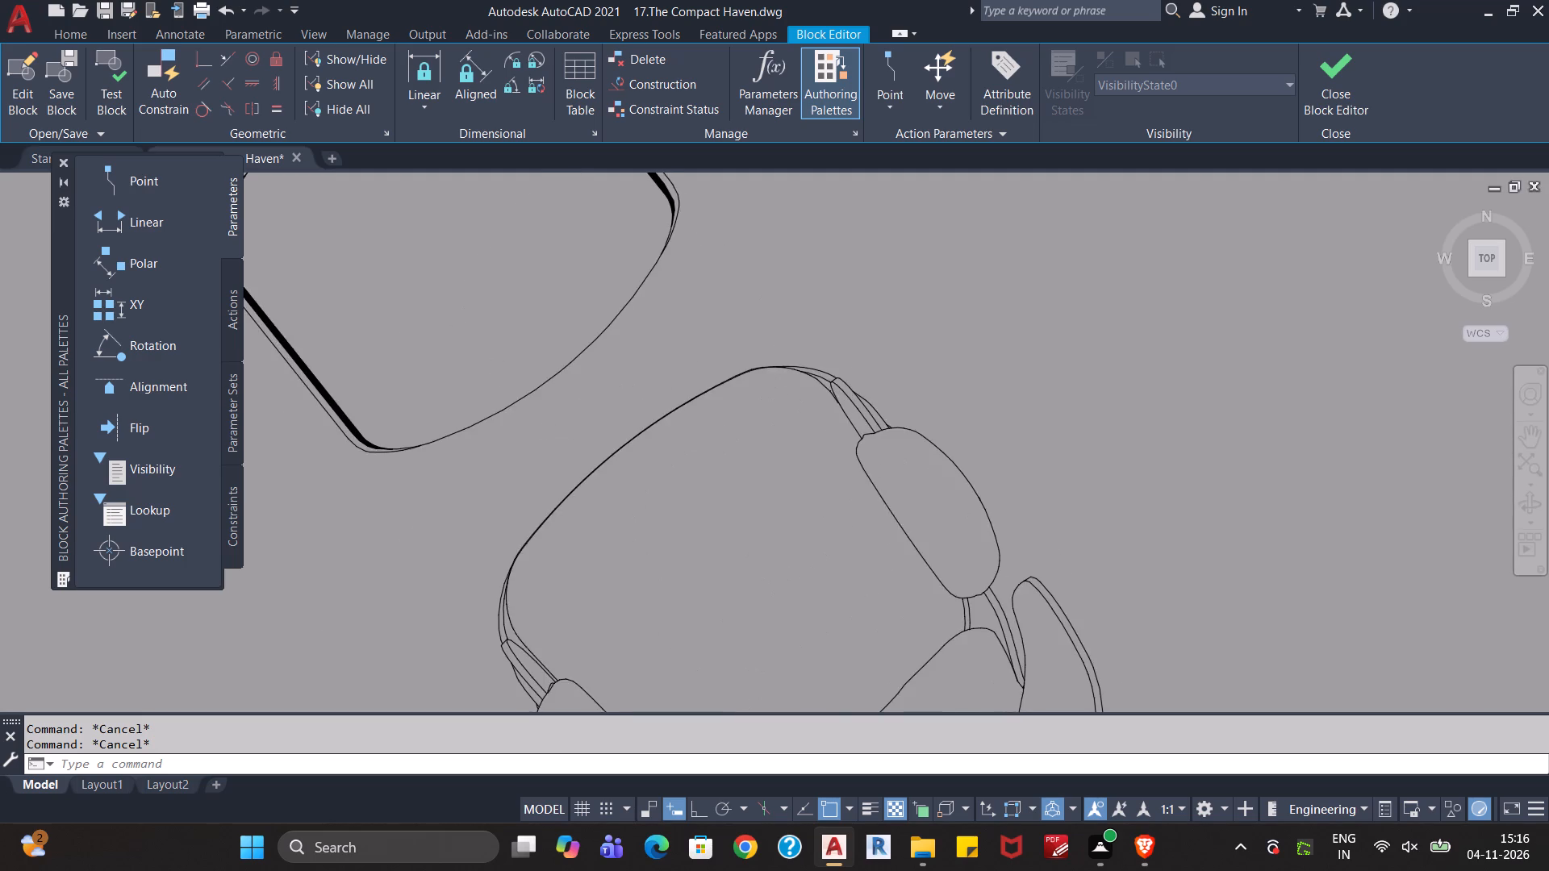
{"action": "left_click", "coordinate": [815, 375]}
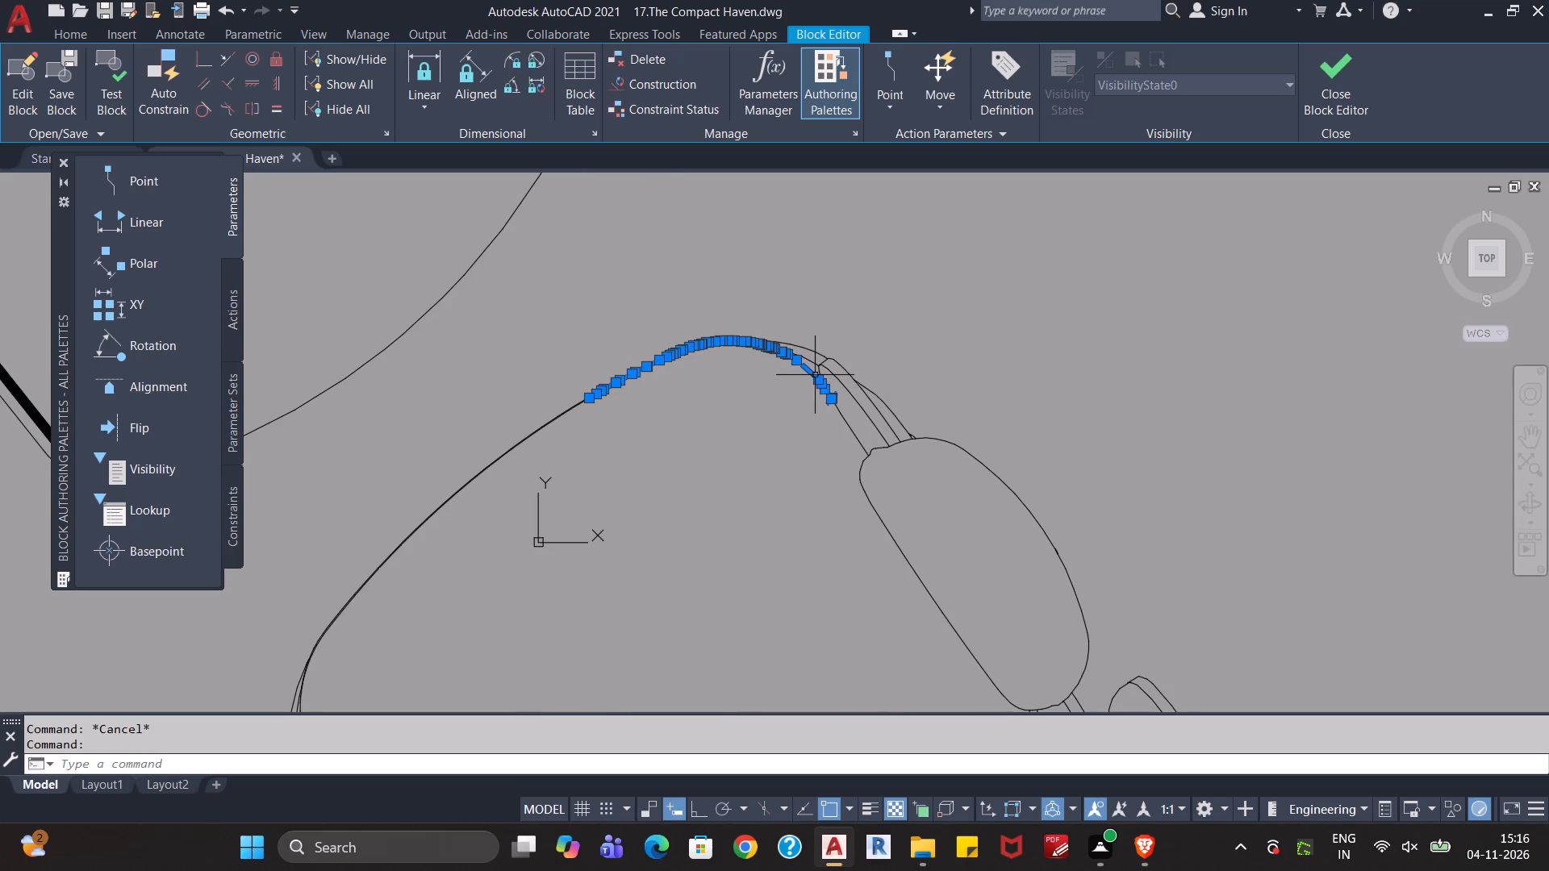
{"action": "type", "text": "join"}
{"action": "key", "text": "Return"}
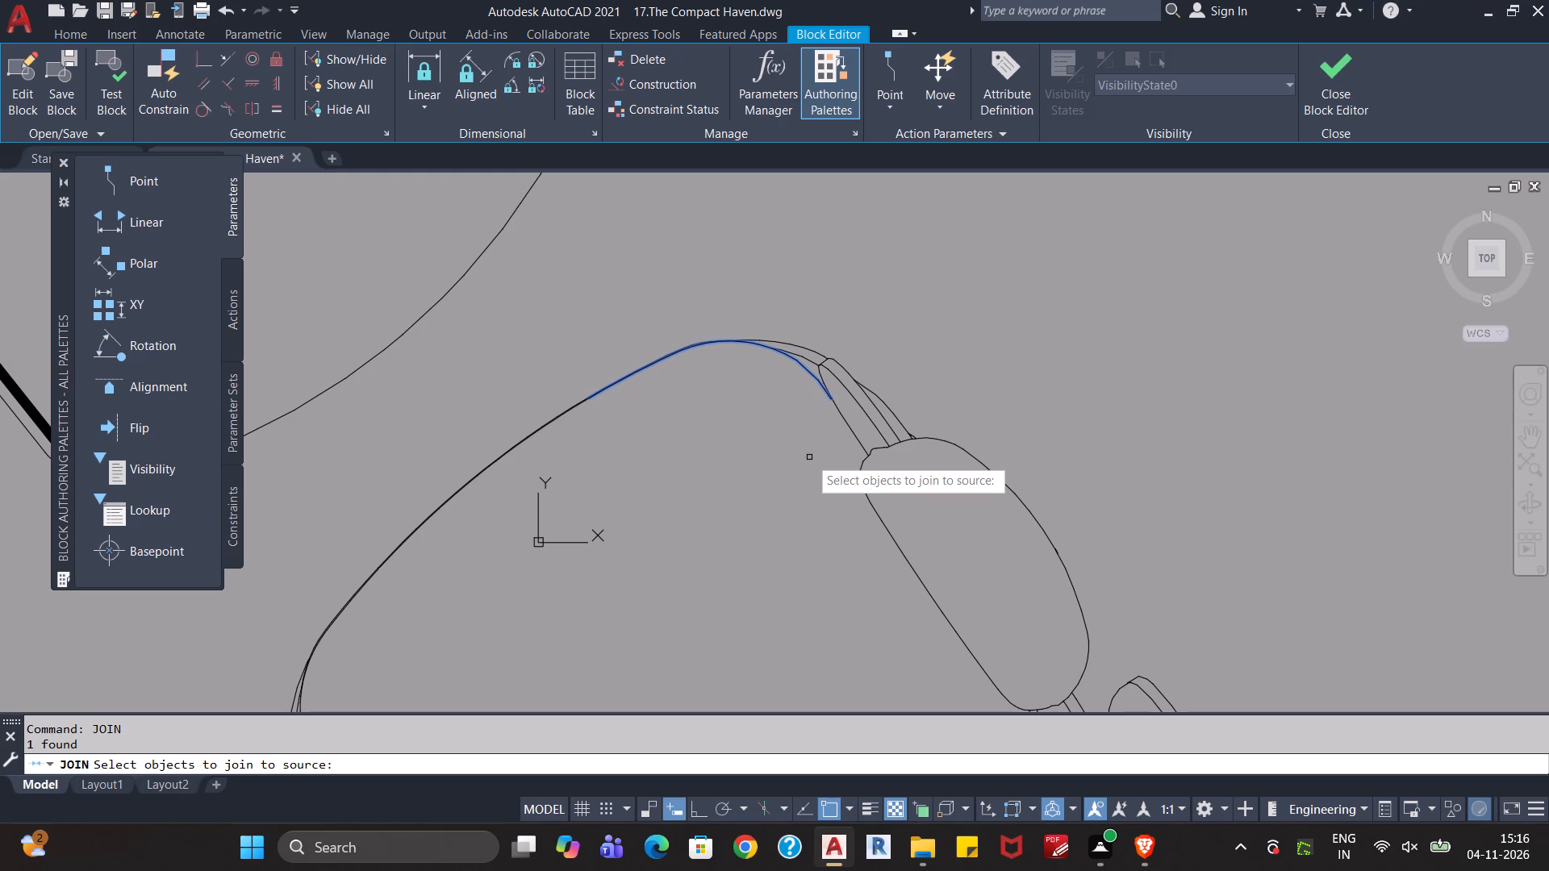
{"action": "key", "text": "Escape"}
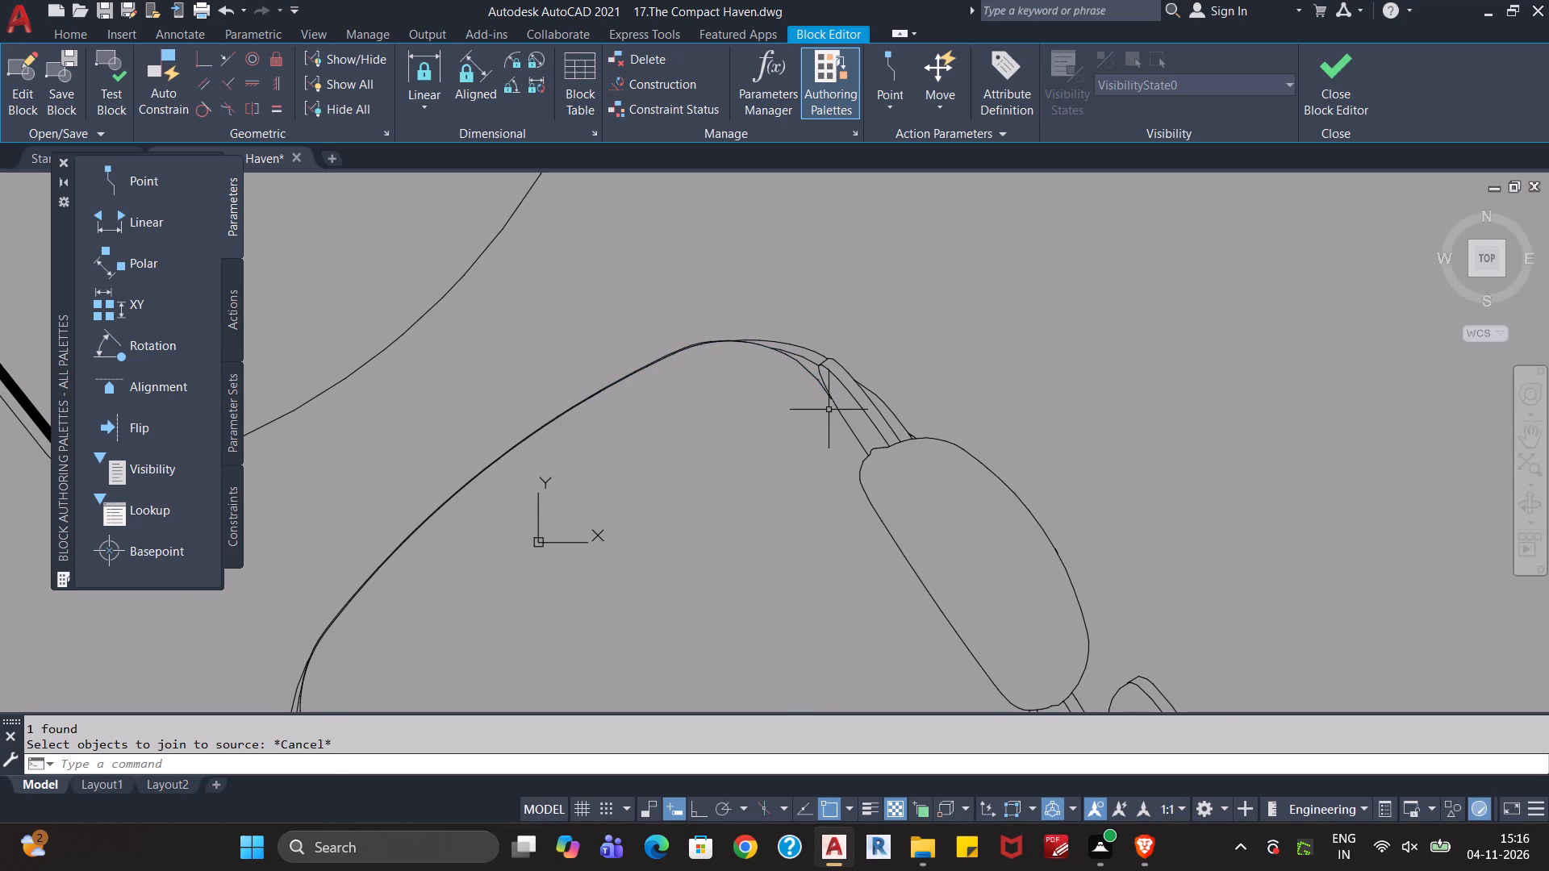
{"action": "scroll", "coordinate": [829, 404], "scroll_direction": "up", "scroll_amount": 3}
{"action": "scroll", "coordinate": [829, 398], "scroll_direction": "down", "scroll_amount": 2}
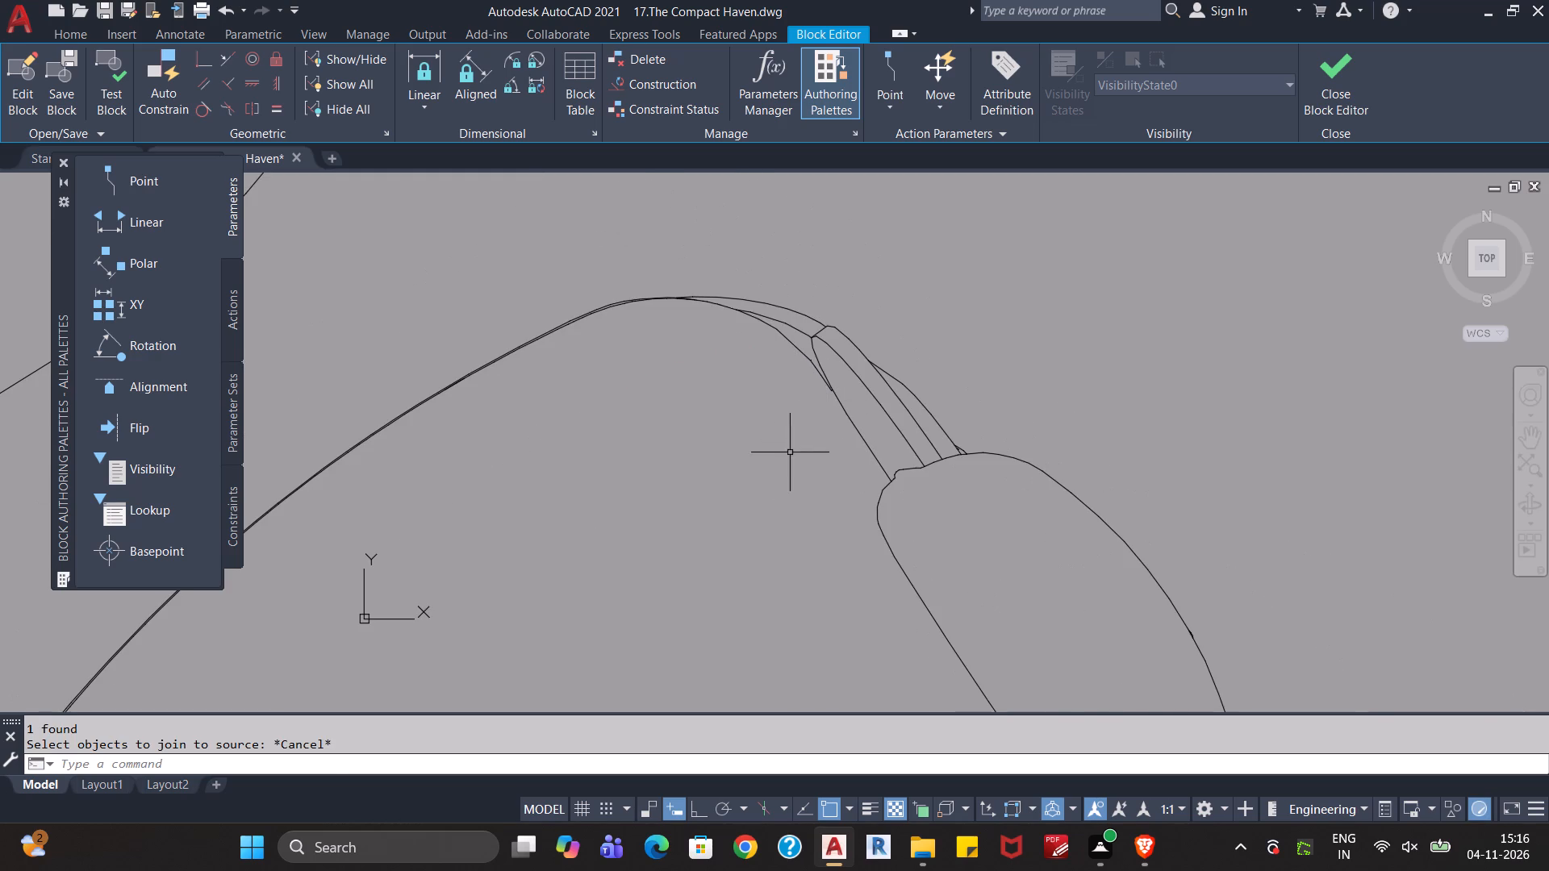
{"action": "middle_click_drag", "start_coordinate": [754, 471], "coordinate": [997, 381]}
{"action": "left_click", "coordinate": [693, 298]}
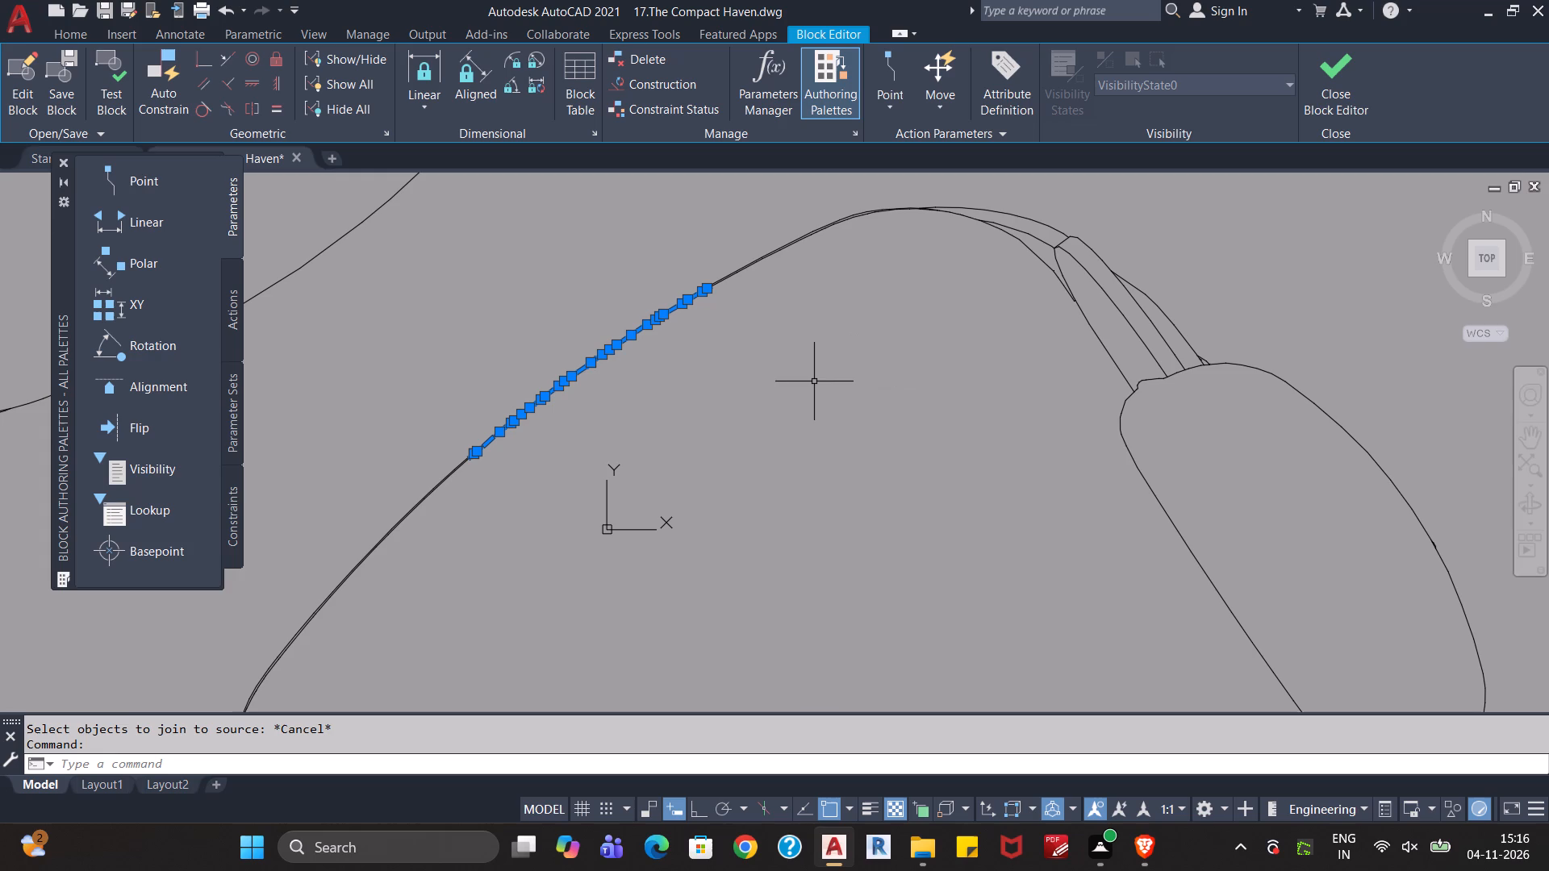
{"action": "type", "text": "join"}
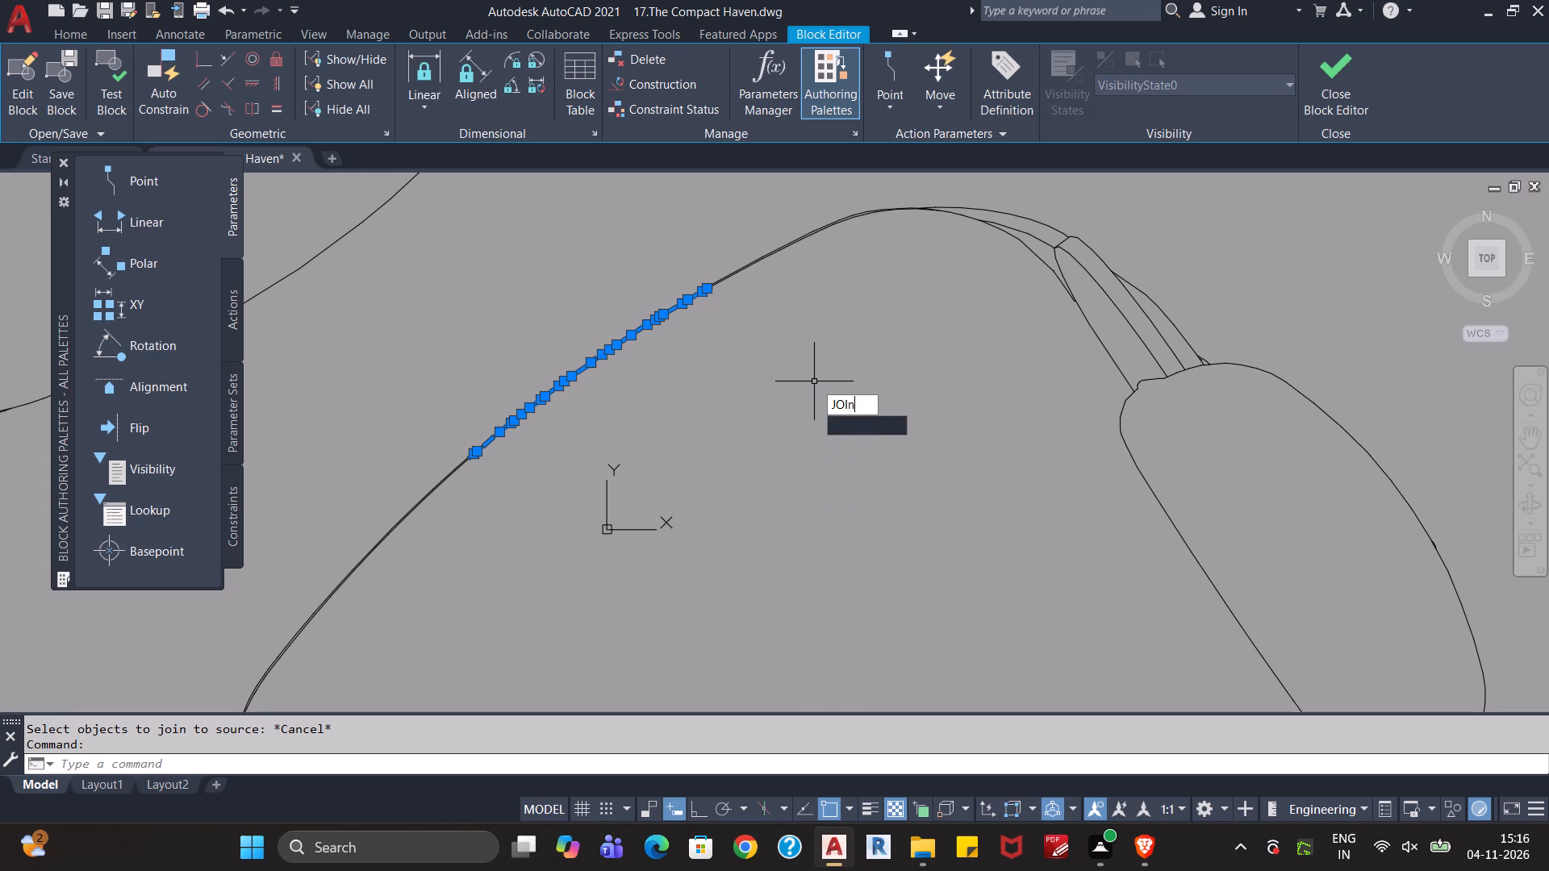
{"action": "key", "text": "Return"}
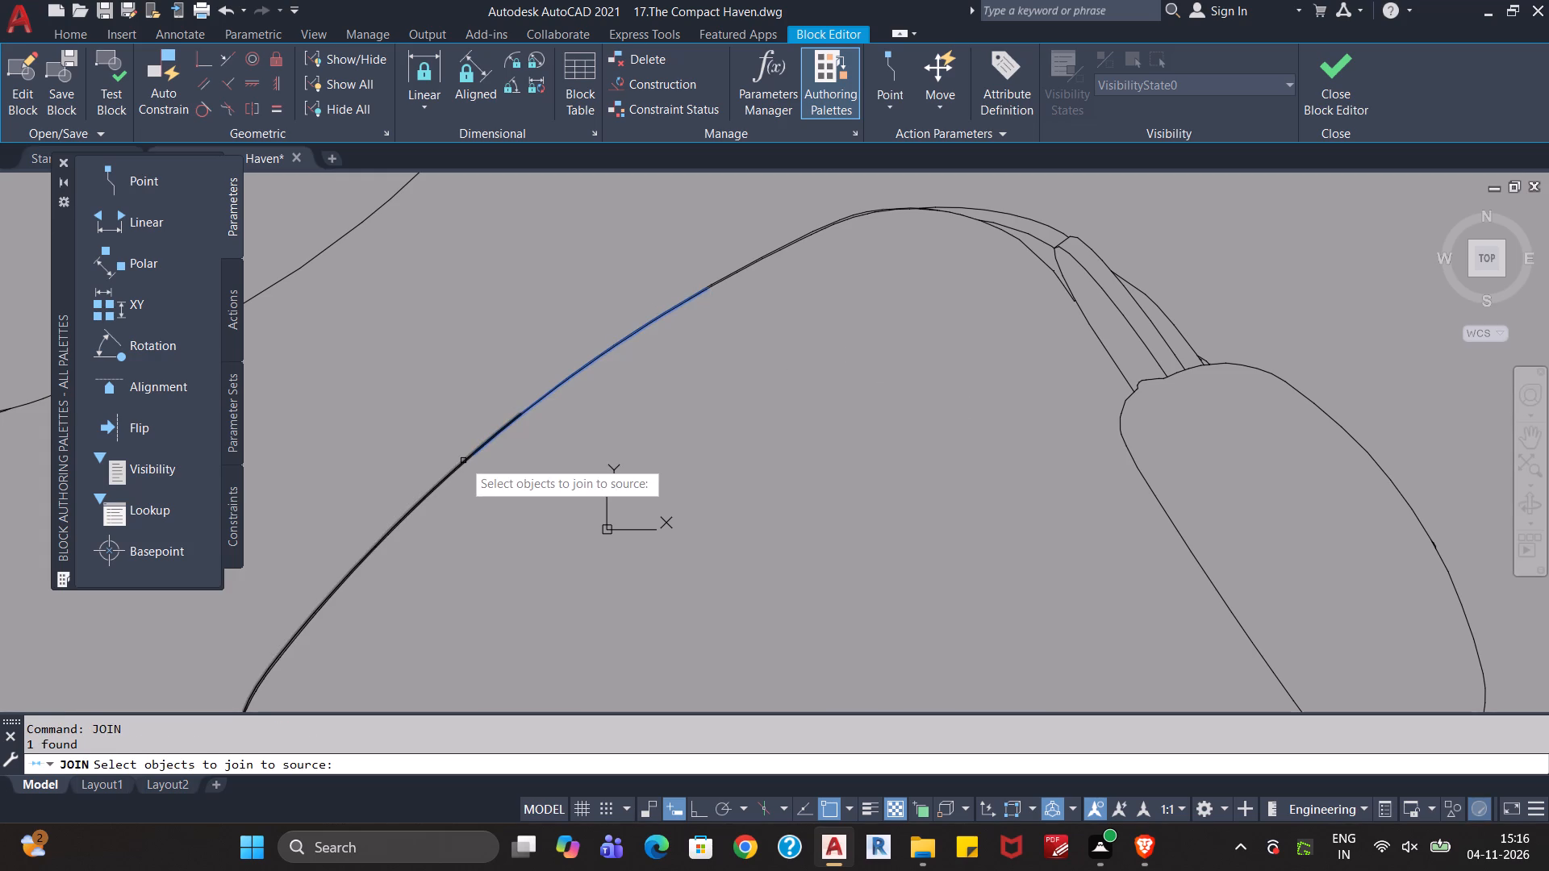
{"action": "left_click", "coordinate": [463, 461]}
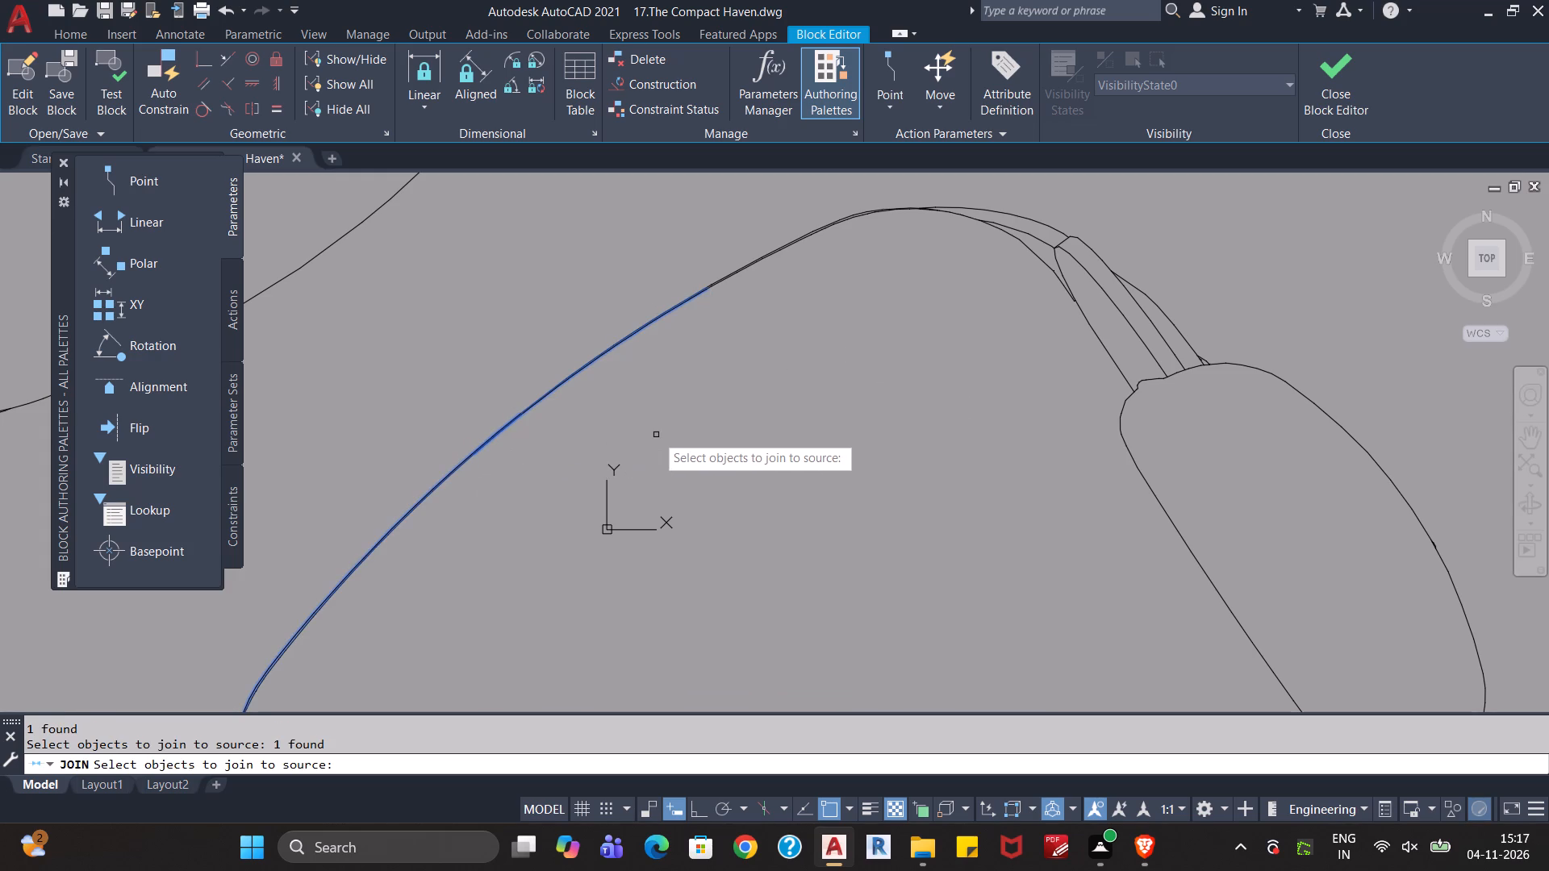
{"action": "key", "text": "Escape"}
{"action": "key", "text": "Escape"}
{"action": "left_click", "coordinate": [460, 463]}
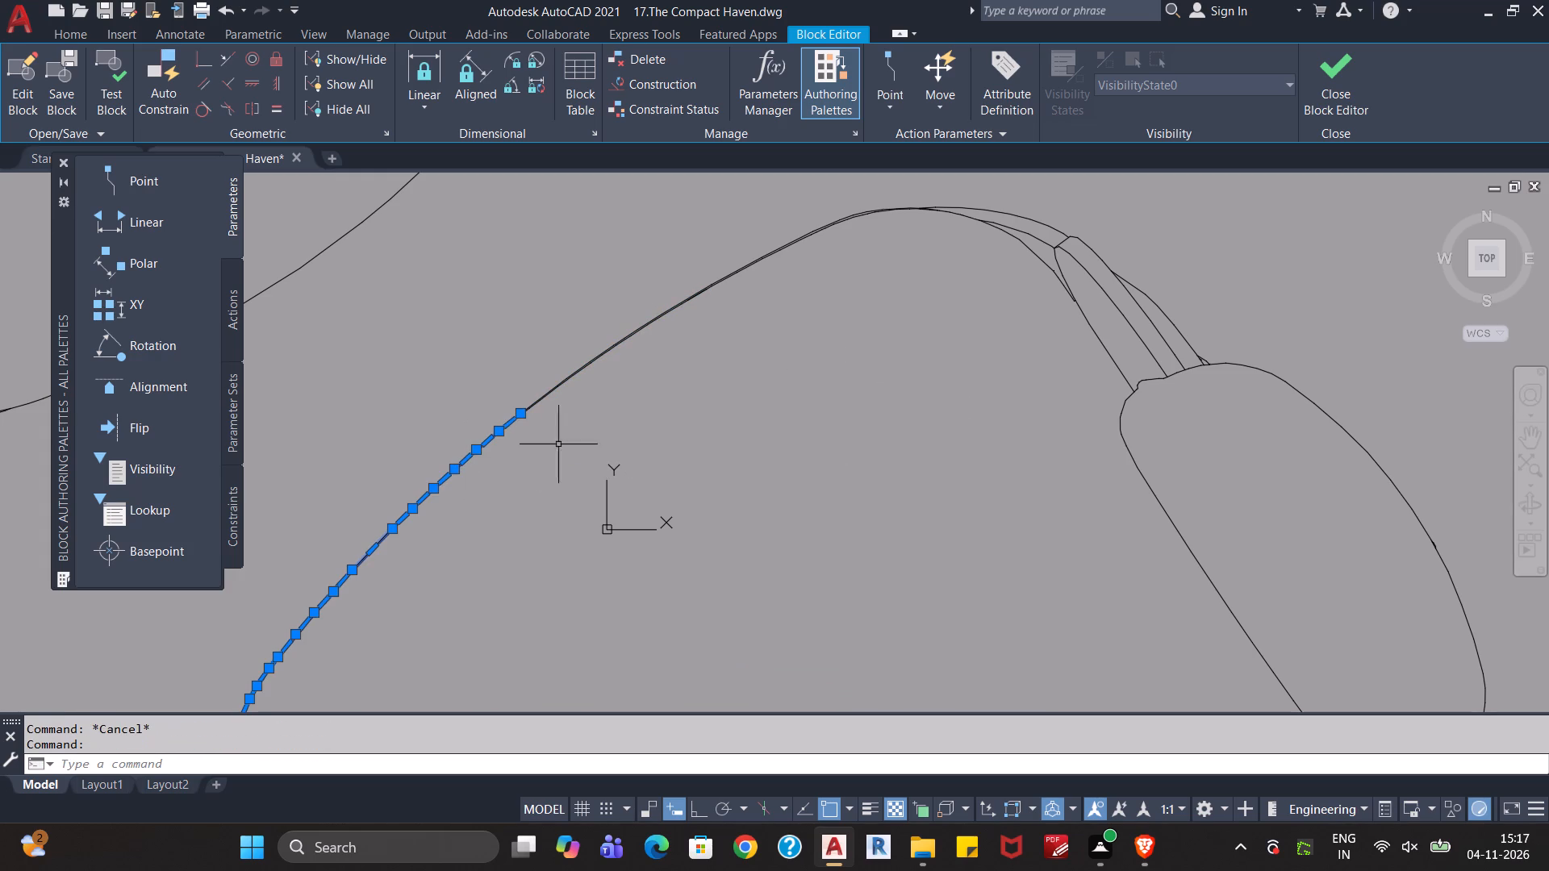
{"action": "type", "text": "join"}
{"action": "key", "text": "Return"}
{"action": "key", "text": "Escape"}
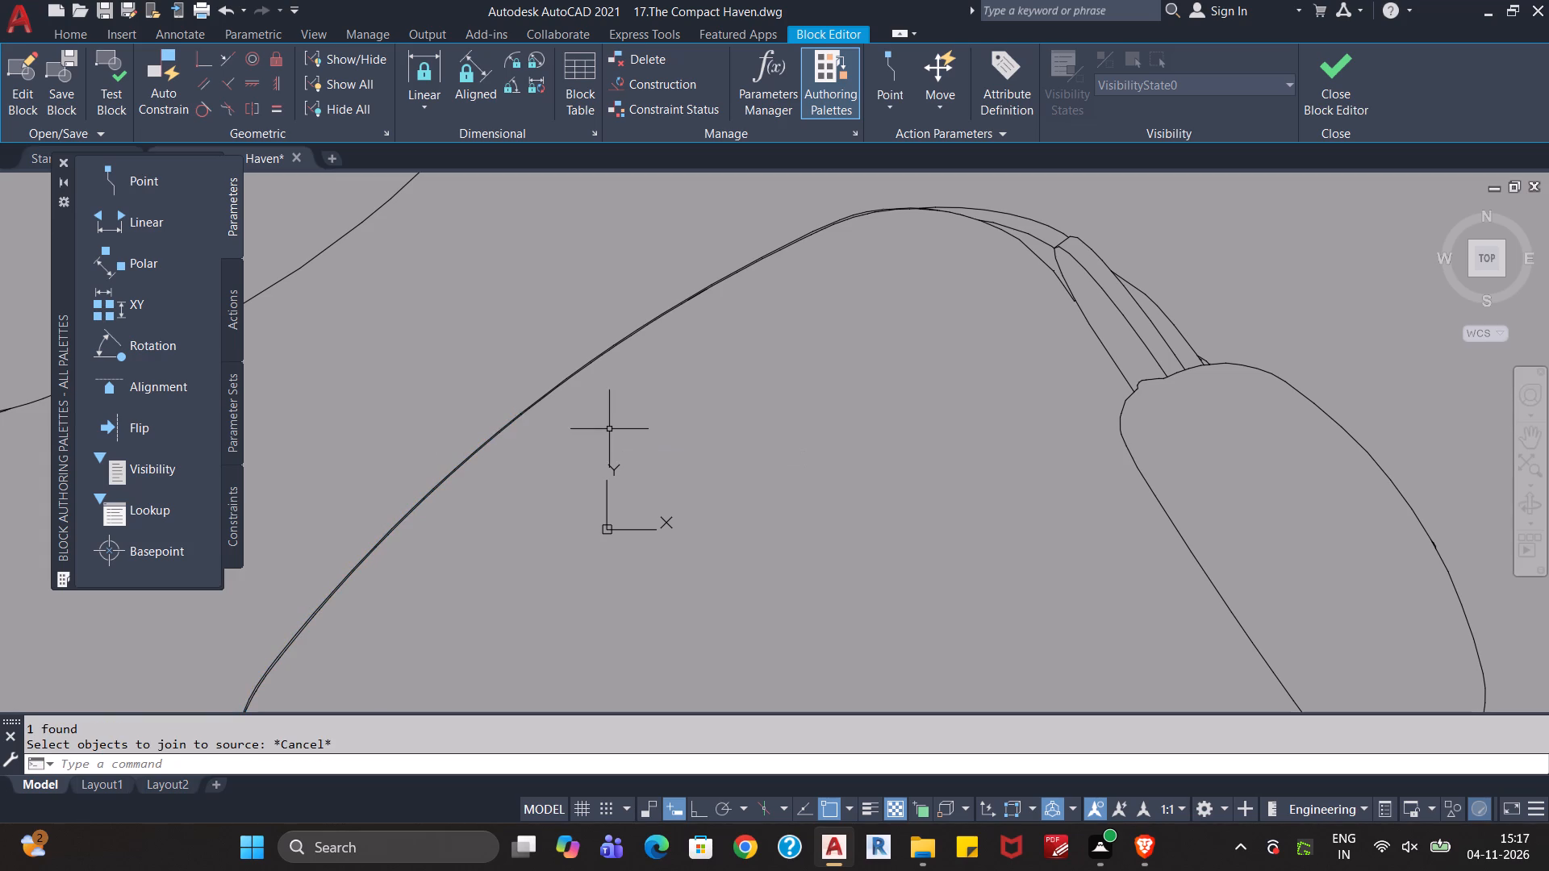
Trim the stray line end between the closely spaced outlines at the chair seat's left corner.
{"action": "middle_click_drag", "start_coordinate": [522, 490], "coordinate": [576, 465]}
{"action": "middle_click_drag", "start_coordinate": [487, 572], "coordinate": [490, 569]}
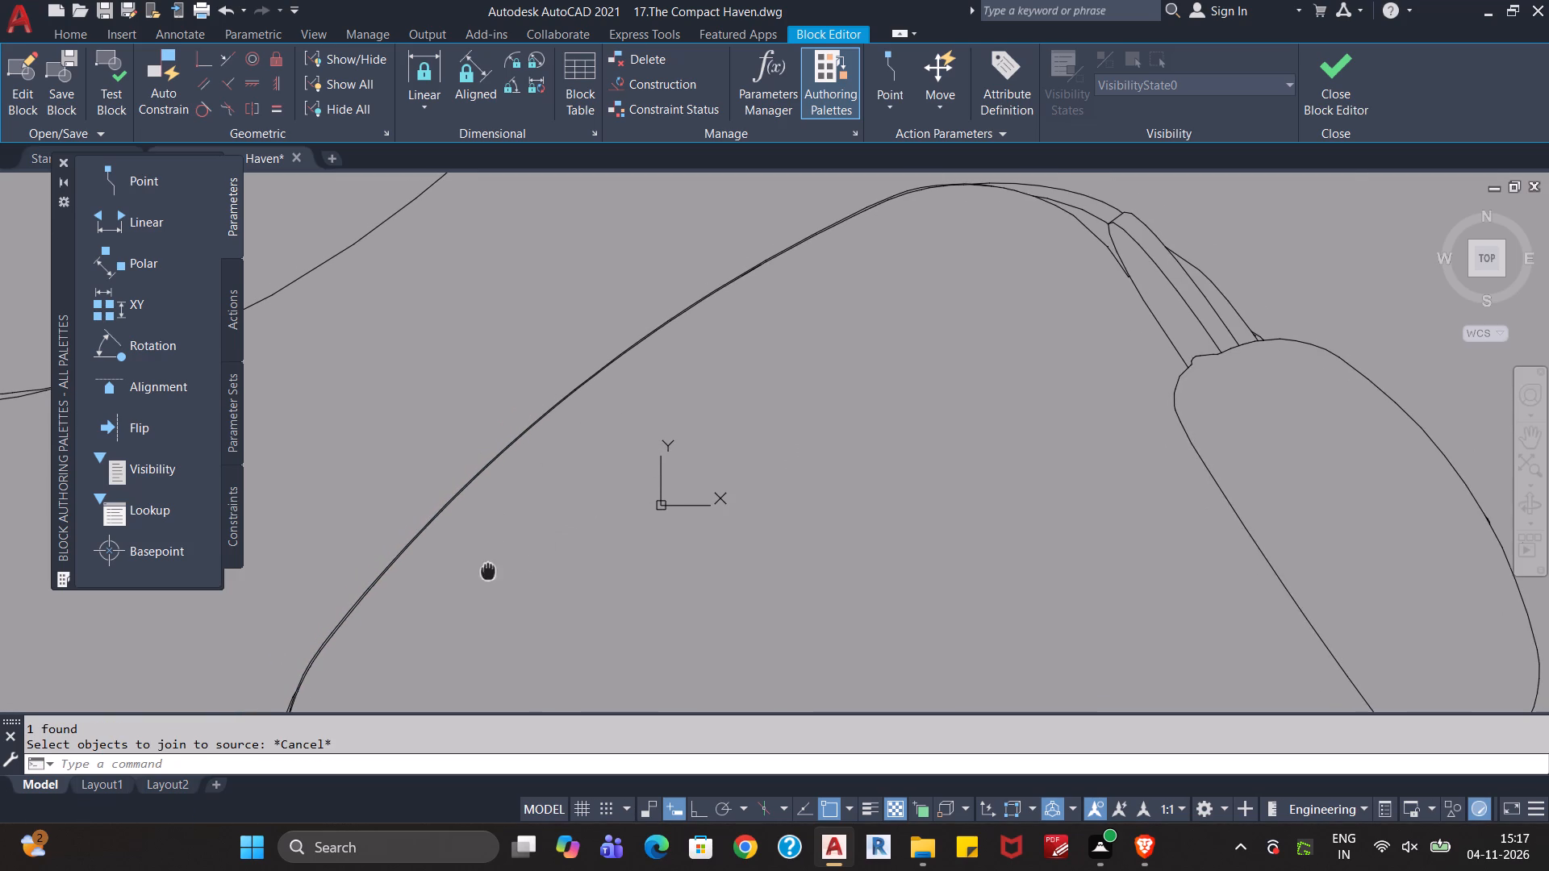
{"action": "middle_click_drag", "start_coordinate": [490, 569], "coordinate": [858, 344]}
{"action": "scroll", "coordinate": [638, 540], "scroll_direction": "up", "scroll_amount": 3}
{"action": "middle_click_drag", "start_coordinate": [779, 381], "coordinate": [713, 494]}
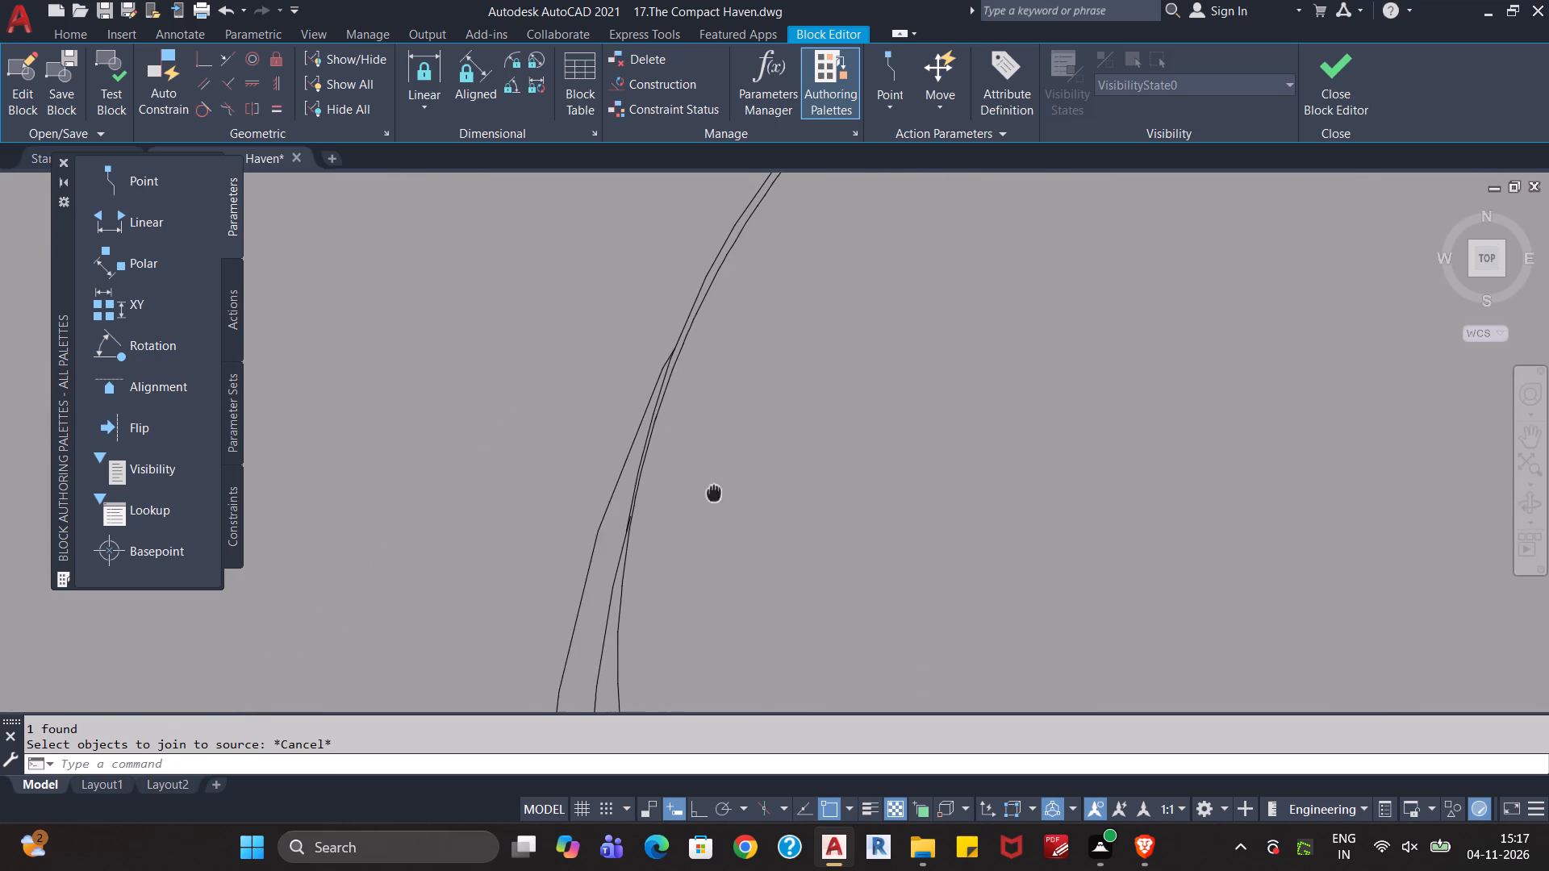
{"action": "middle_click_drag", "start_coordinate": [713, 494], "coordinate": [713, 495]}
{"action": "scroll", "coordinate": [637, 561], "scroll_direction": "up", "scroll_amount": 3}
{"action": "scroll", "coordinate": [687, 508], "scroll_direction": "up", "scroll_amount": 3}
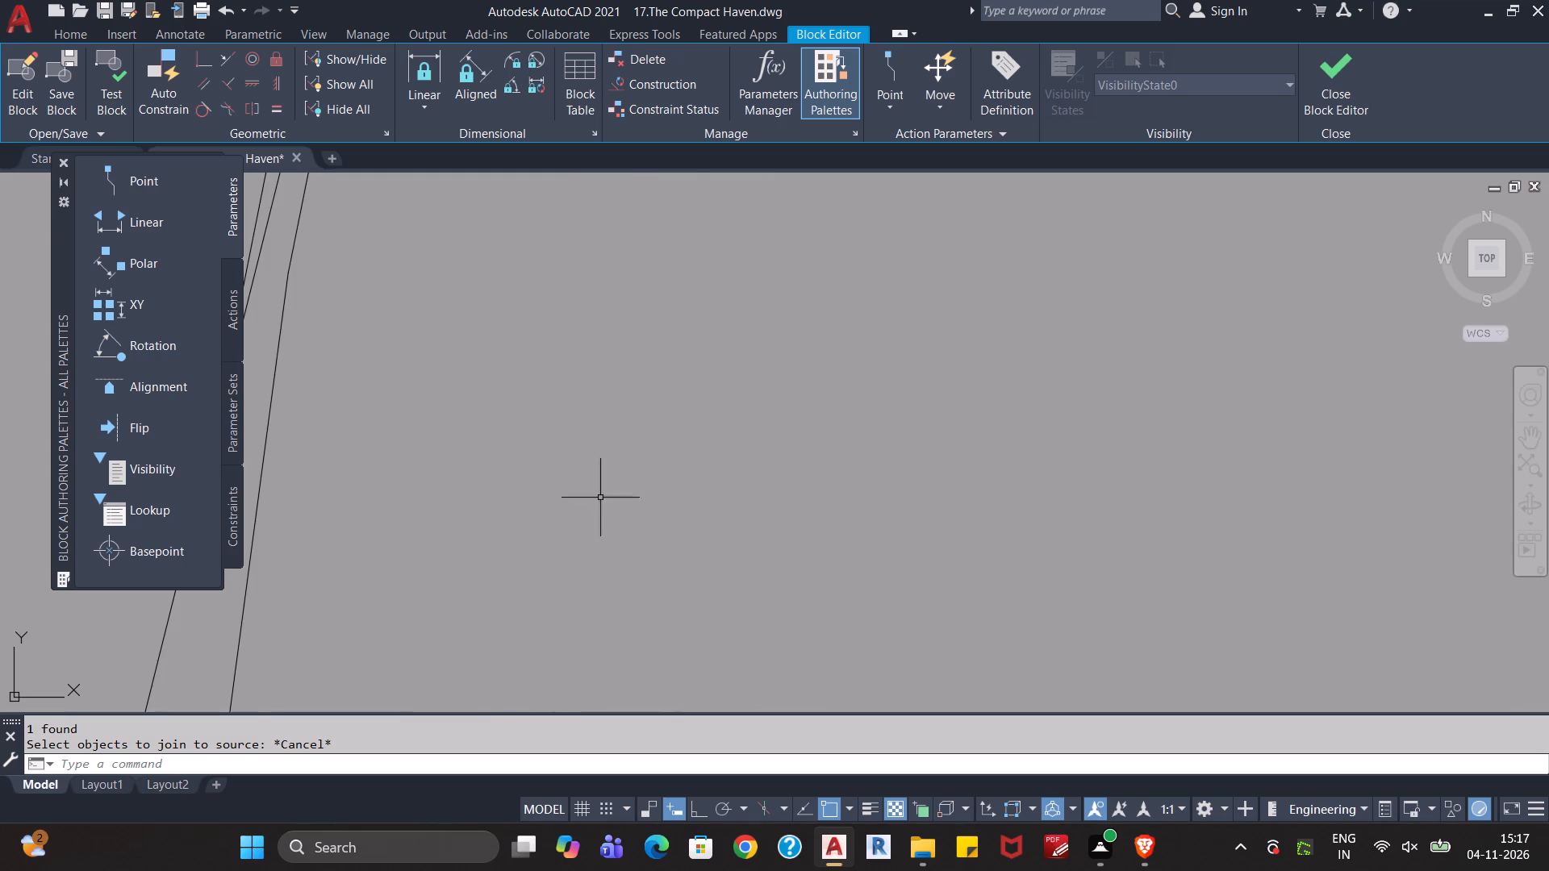
{"action": "middle_click_drag", "start_coordinate": [591, 488], "coordinate": [1013, 486]}
{"action": "middle_click_drag", "start_coordinate": [837, 452], "coordinate": [834, 573]}
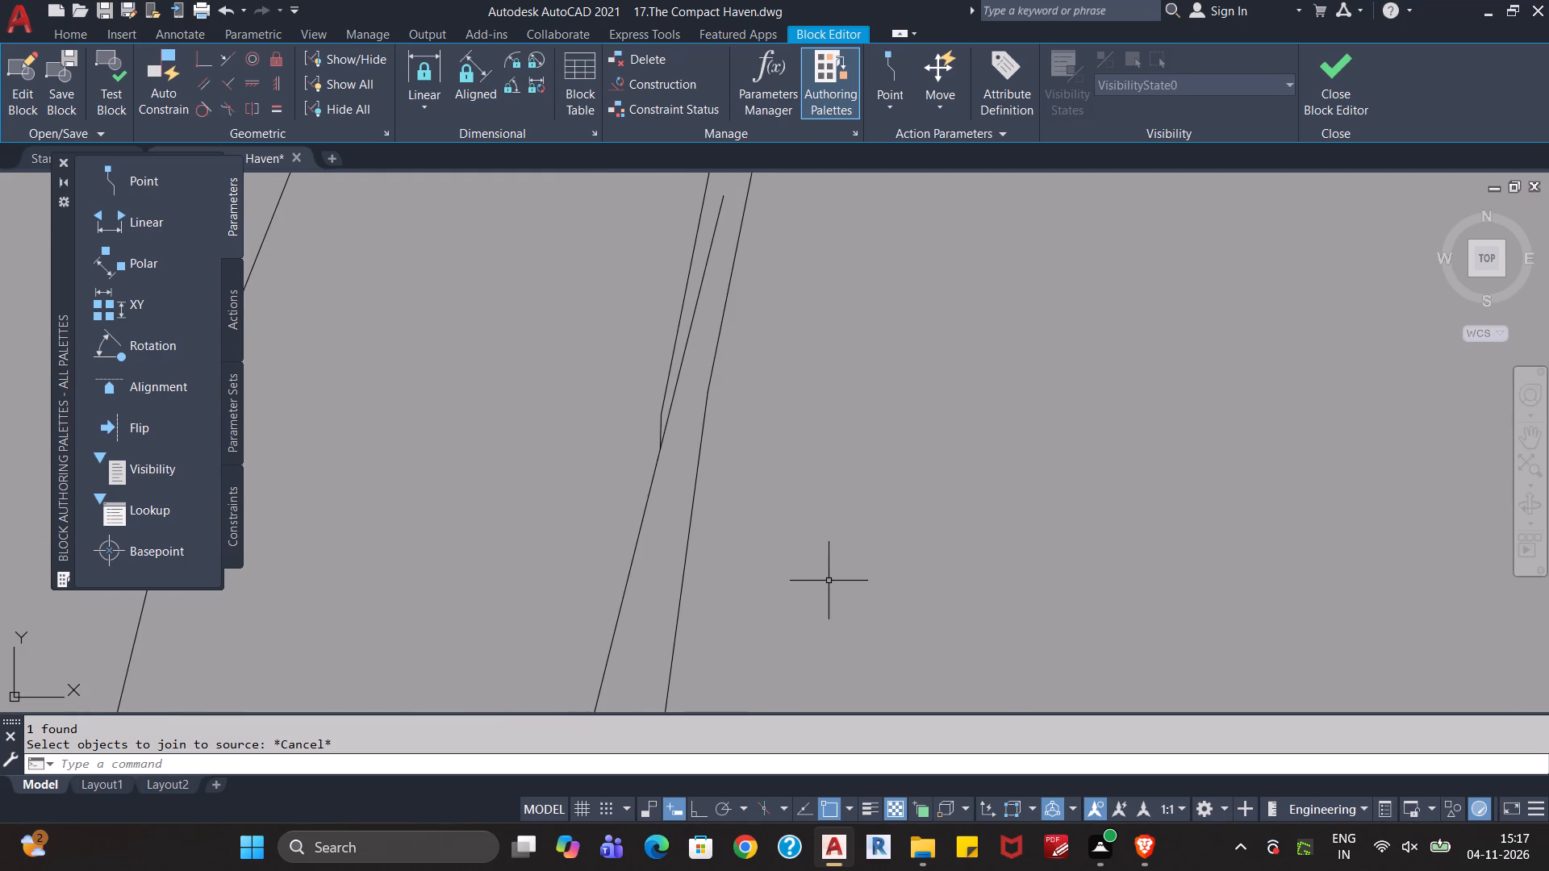
{"action": "type", "text": "tr"}
{"action": "key", "text": "Return"}
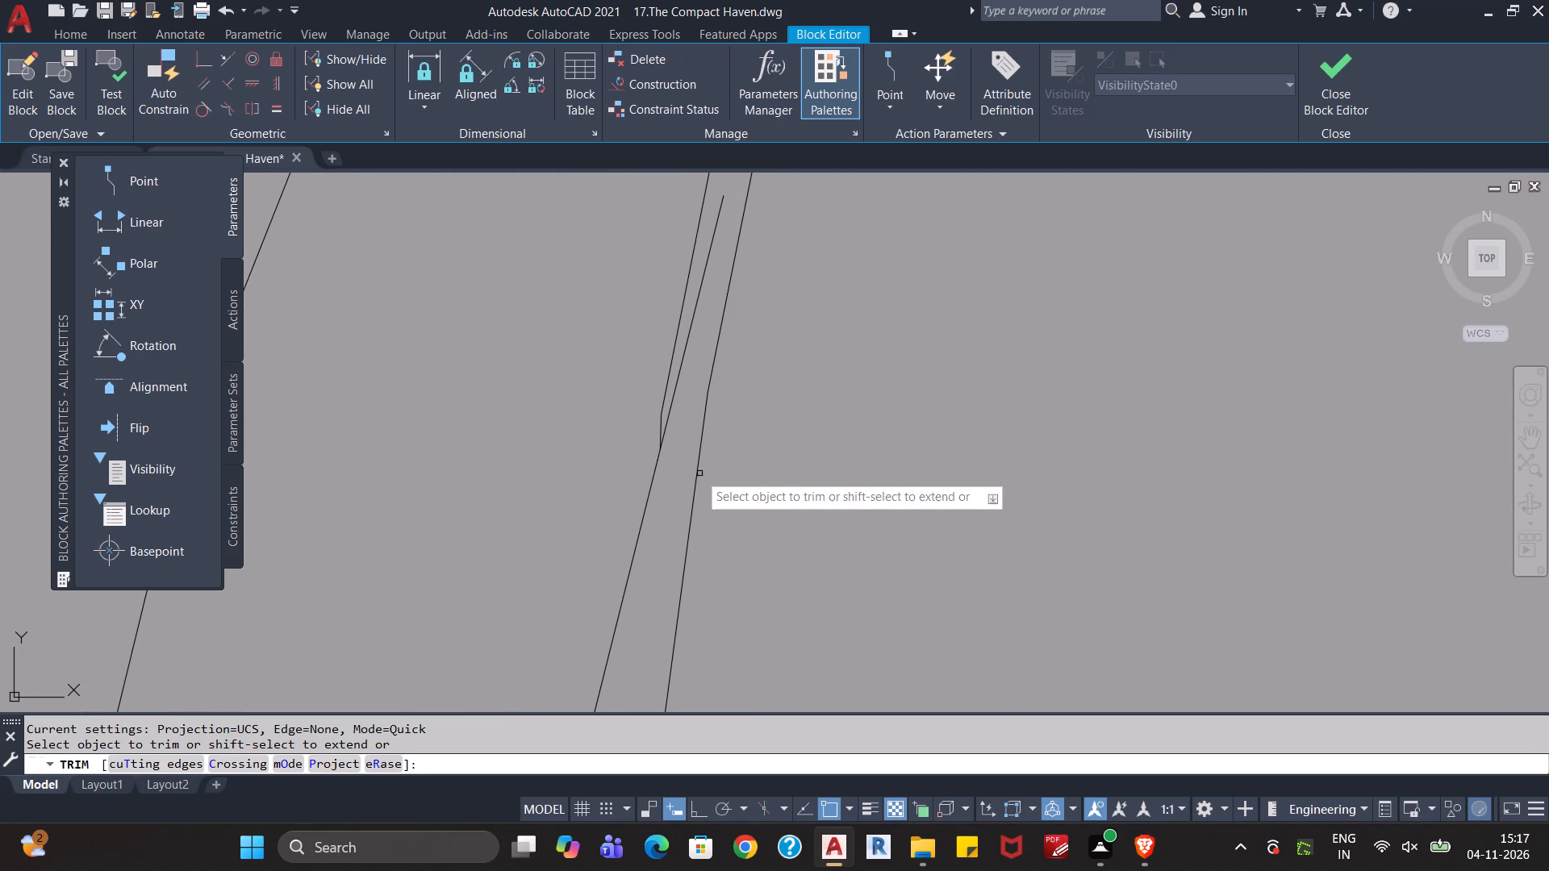
{"action": "left_click", "coordinate": [671, 412]}
{"action": "scroll", "coordinate": [707, 480], "scroll_direction": "down", "scroll_amount": 1}
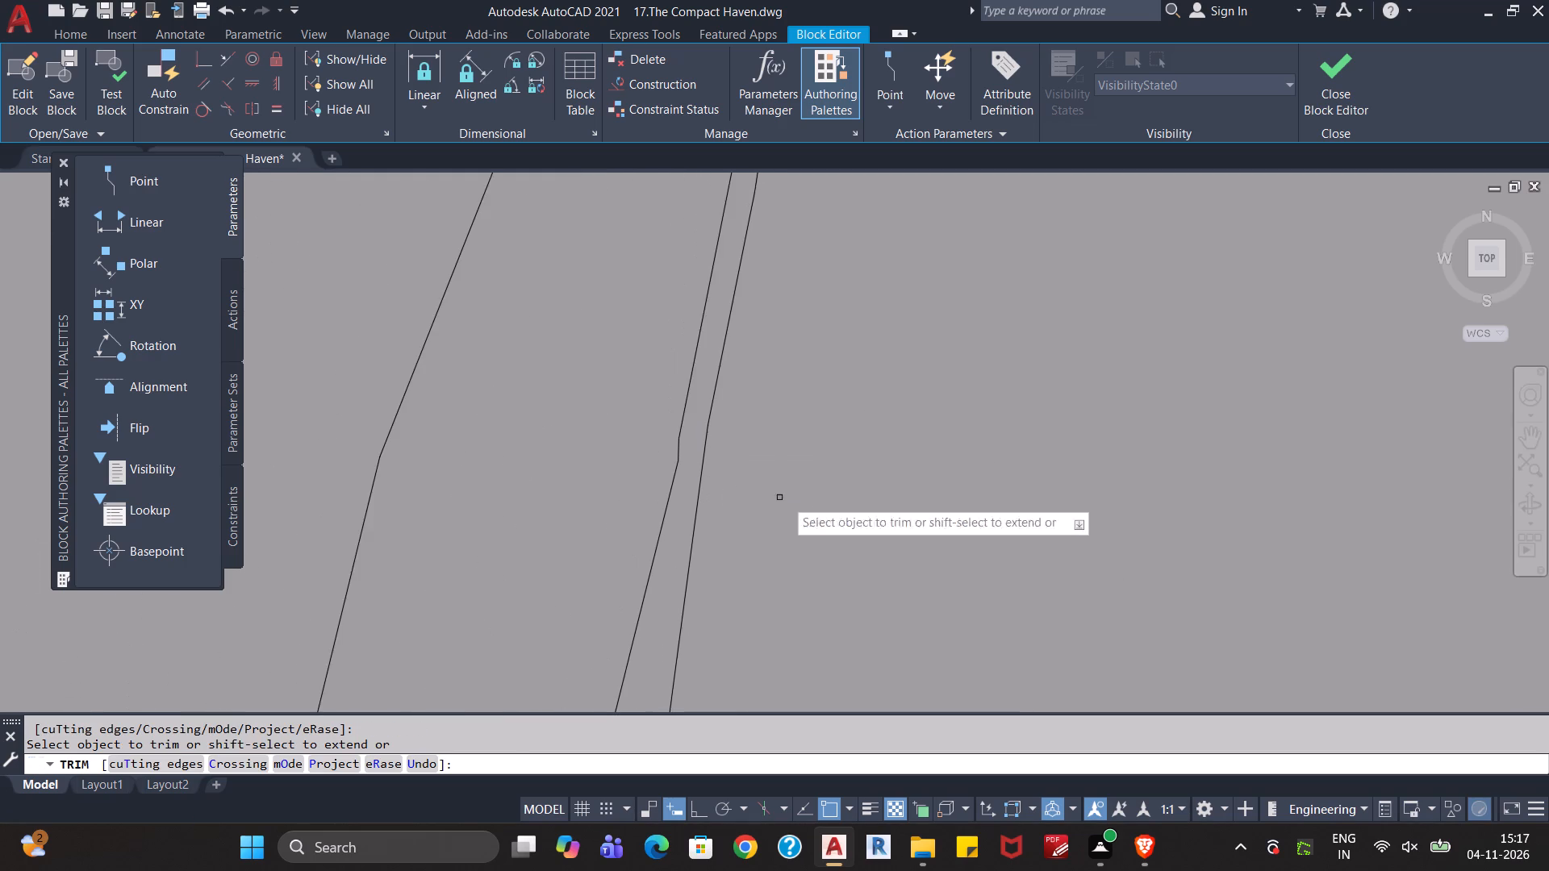
{"action": "scroll", "coordinate": [874, 504], "scroll_direction": "down", "scroll_amount": 1}
{"action": "key", "text": "Escape"}
{"action": "key", "text": "Escape"}
{"action": "key", "text": "Escape"}
Examine the seat outline around the trimmed left corner for remaining gaps or overlapping segments.
{"action": "scroll", "coordinate": [874, 504], "scroll_direction": "down", "scroll_amount": 4}
{"action": "left_click_drag", "start_coordinate": [888, 511], "coordinate": [943, 530]}
{"action": "middle_click_drag", "start_coordinate": [943, 530], "coordinate": [883, 459]}
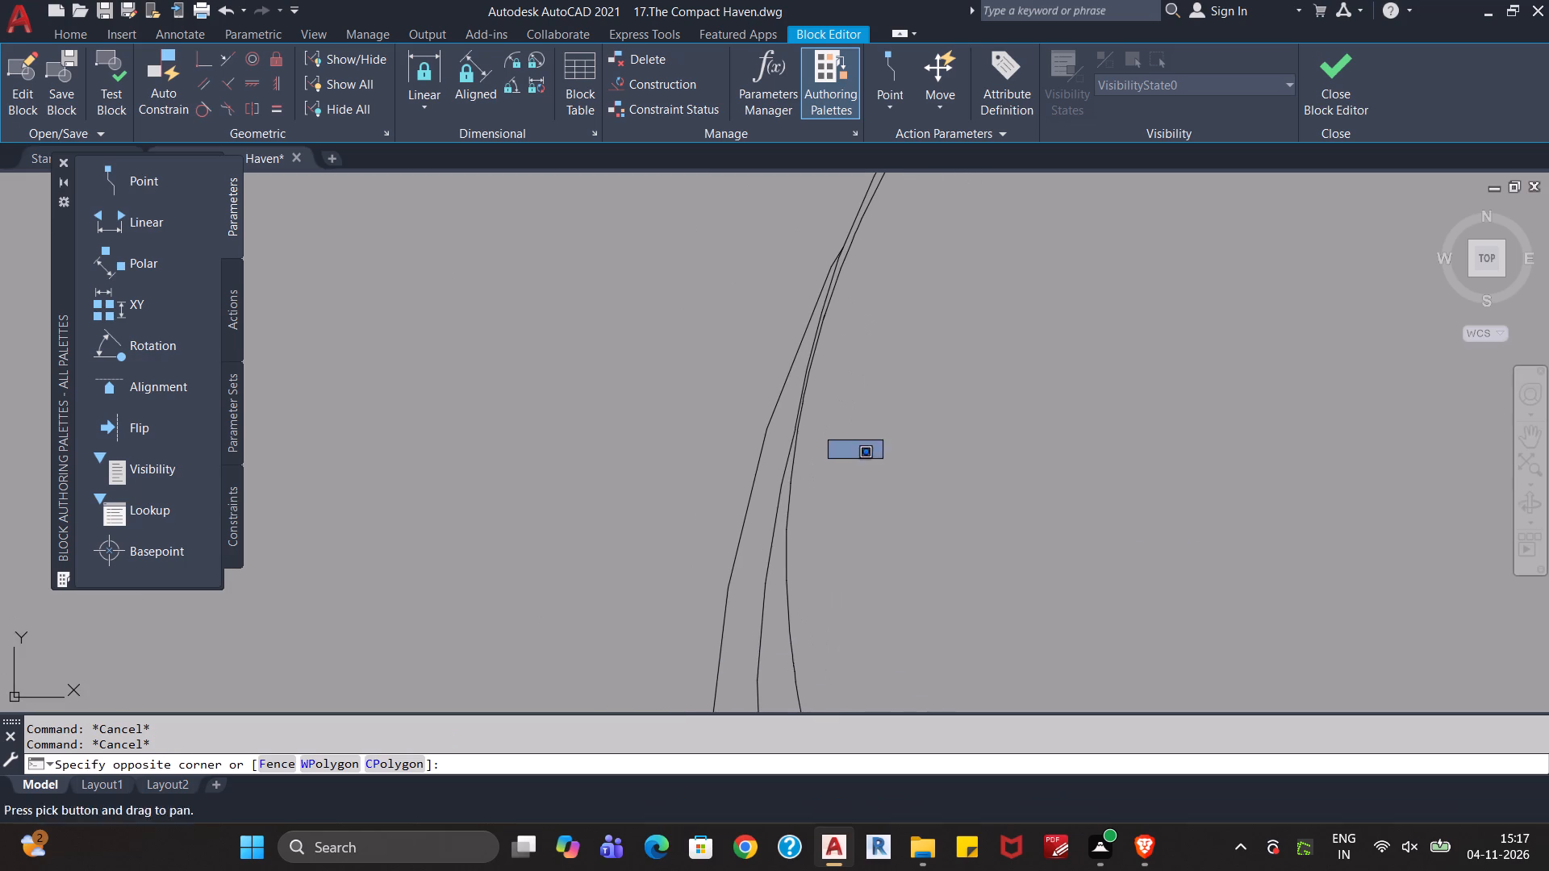
{"action": "key", "text": "Escape"}
{"action": "scroll", "coordinate": [904, 486], "scroll_direction": "down", "scroll_amount": 2}
{"action": "scroll", "coordinate": [998, 532], "scroll_direction": "down", "scroll_amount": 1}
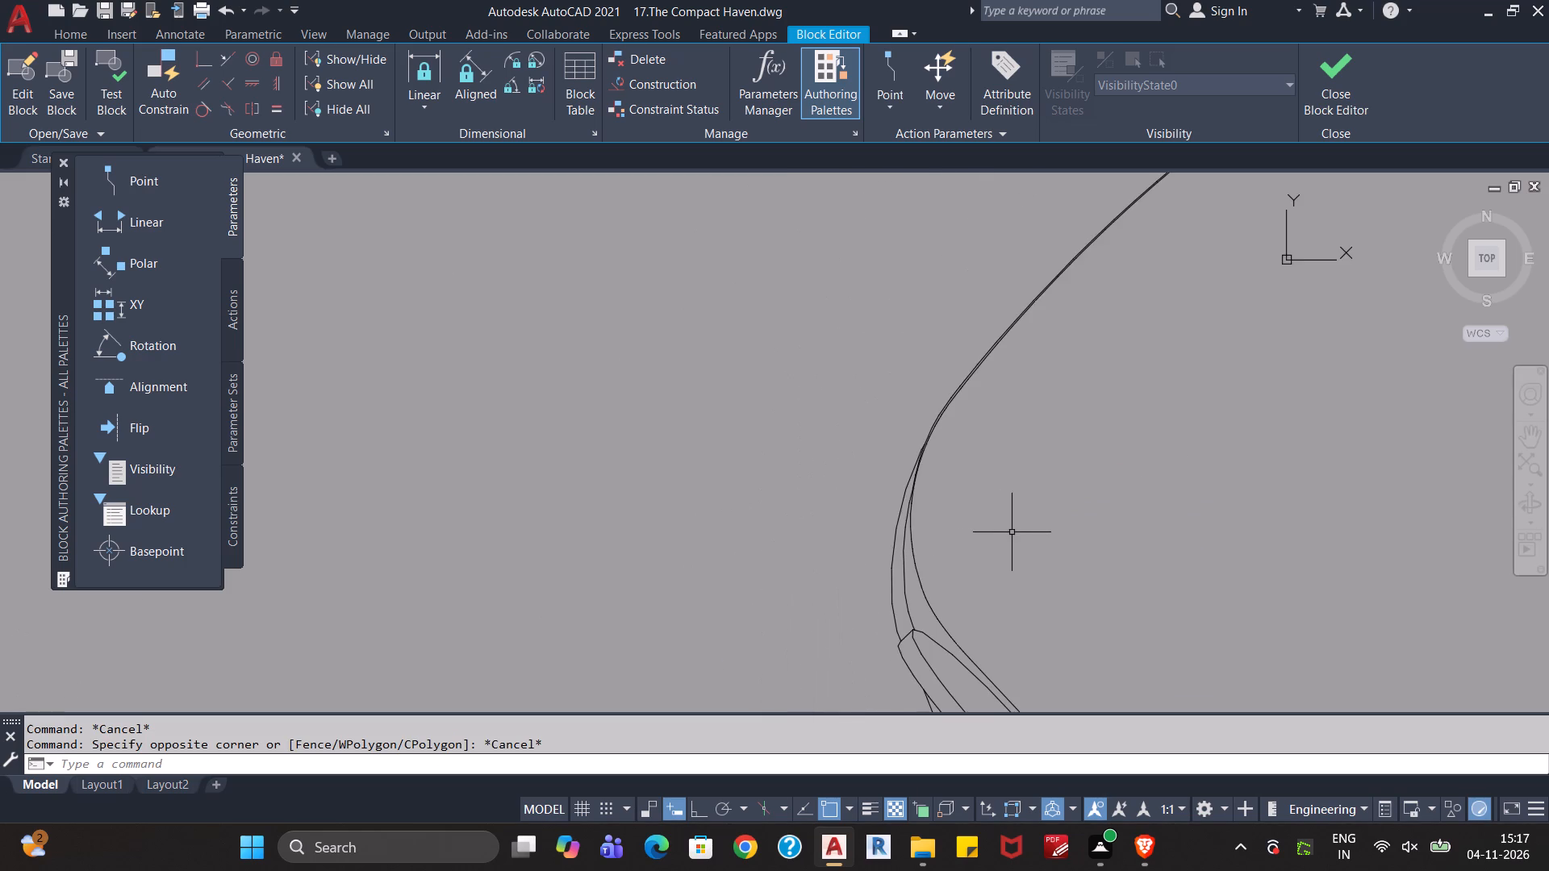
{"action": "middle_click_drag", "start_coordinate": [996, 531], "coordinate": [893, 528]}
{"action": "scroll", "coordinate": [845, 461], "scroll_direction": "up", "scroll_amount": 4}
{"action": "middle_click_drag", "start_coordinate": [790, 433], "coordinate": [845, 554]}
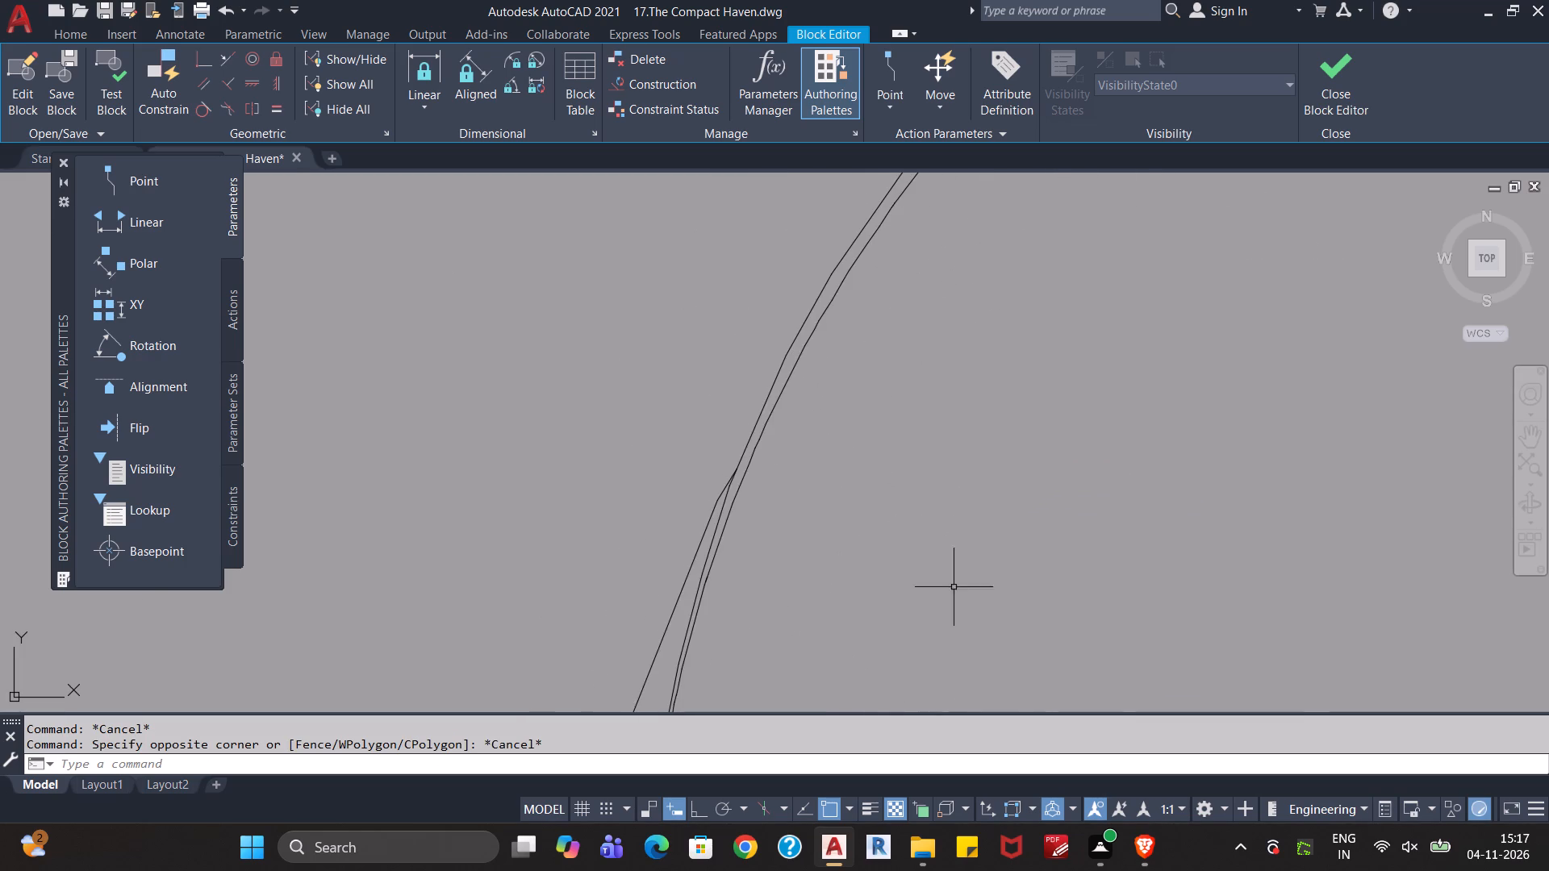
{"action": "scroll", "coordinate": [892, 558], "scroll_direction": "up", "scroll_amount": 3}
{"action": "middle_click_drag", "start_coordinate": [762, 531], "coordinate": [1247, 548]}
{"action": "scroll", "coordinate": [1238, 540], "scroll_direction": "down", "scroll_amount": 1}
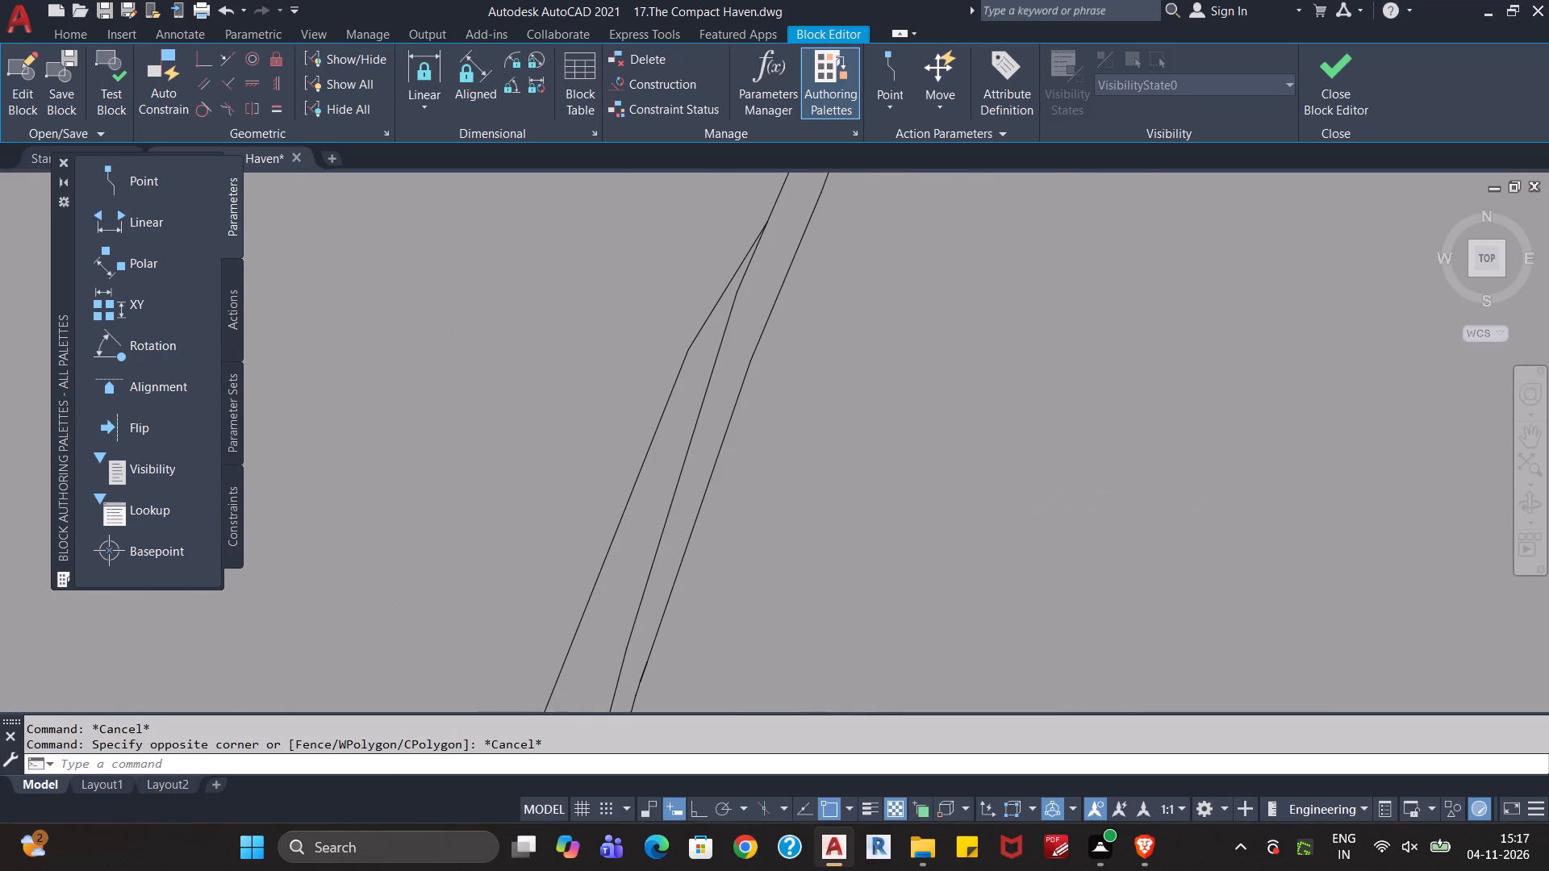
{"action": "scroll", "coordinate": [1238, 540], "scroll_direction": "down", "scroll_amount": 4}
{"action": "middle_click_drag", "start_coordinate": [1240, 540], "coordinate": [1004, 507]}
{"action": "scroll", "coordinate": [1003, 506], "scroll_direction": "down", "scroll_amount": 2}
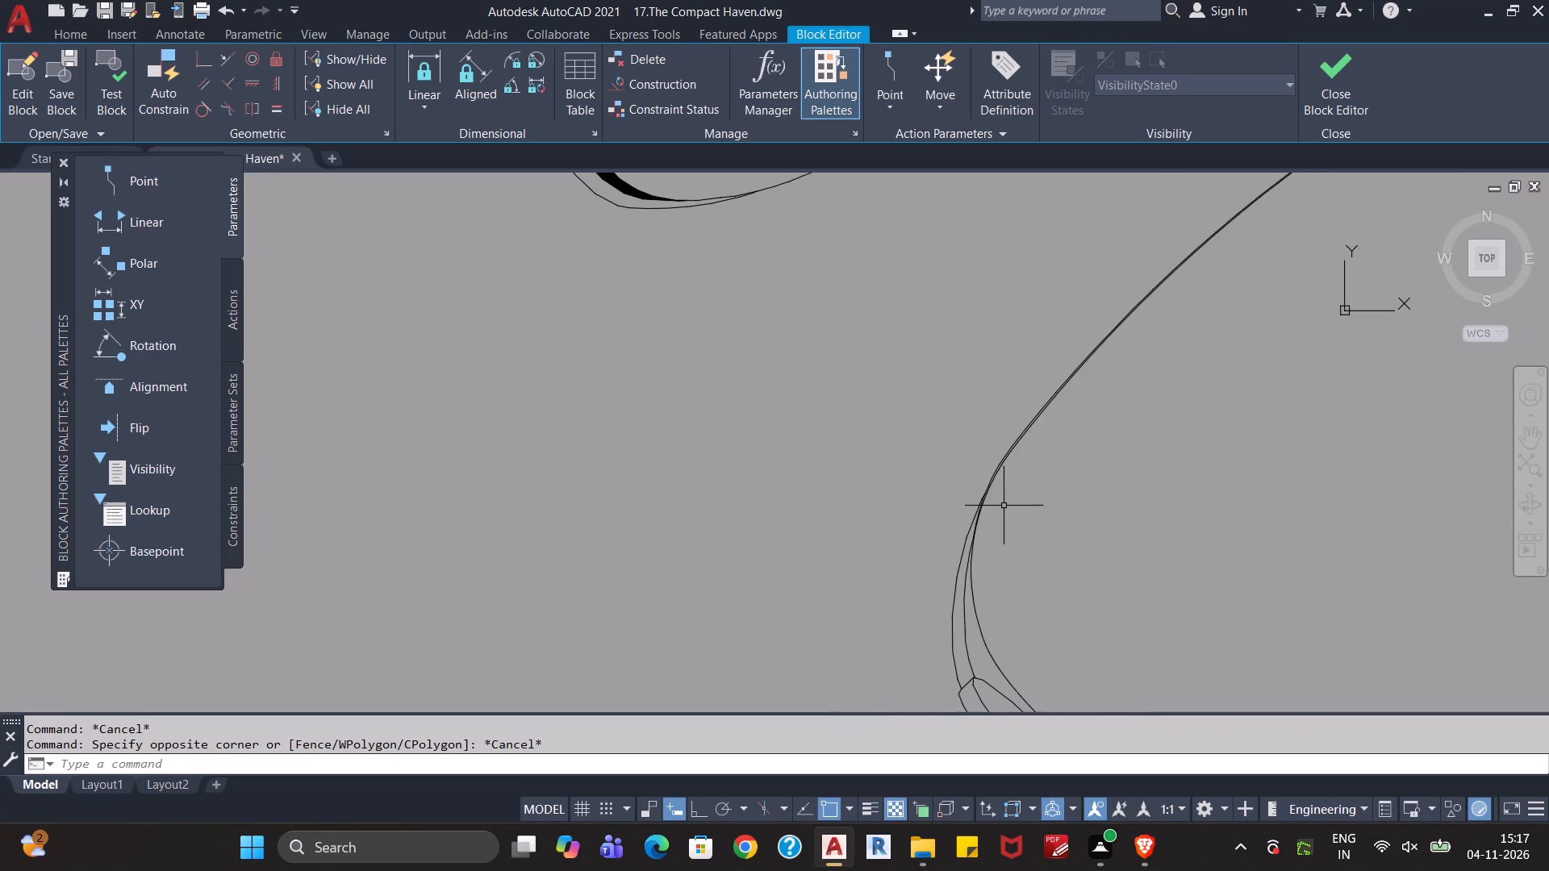
{"action": "scroll", "coordinate": [1127, 529], "scroll_direction": "down", "scroll_amount": 3}
{"action": "middle_click_drag", "start_coordinate": [1184, 544], "coordinate": [1021, 538]}
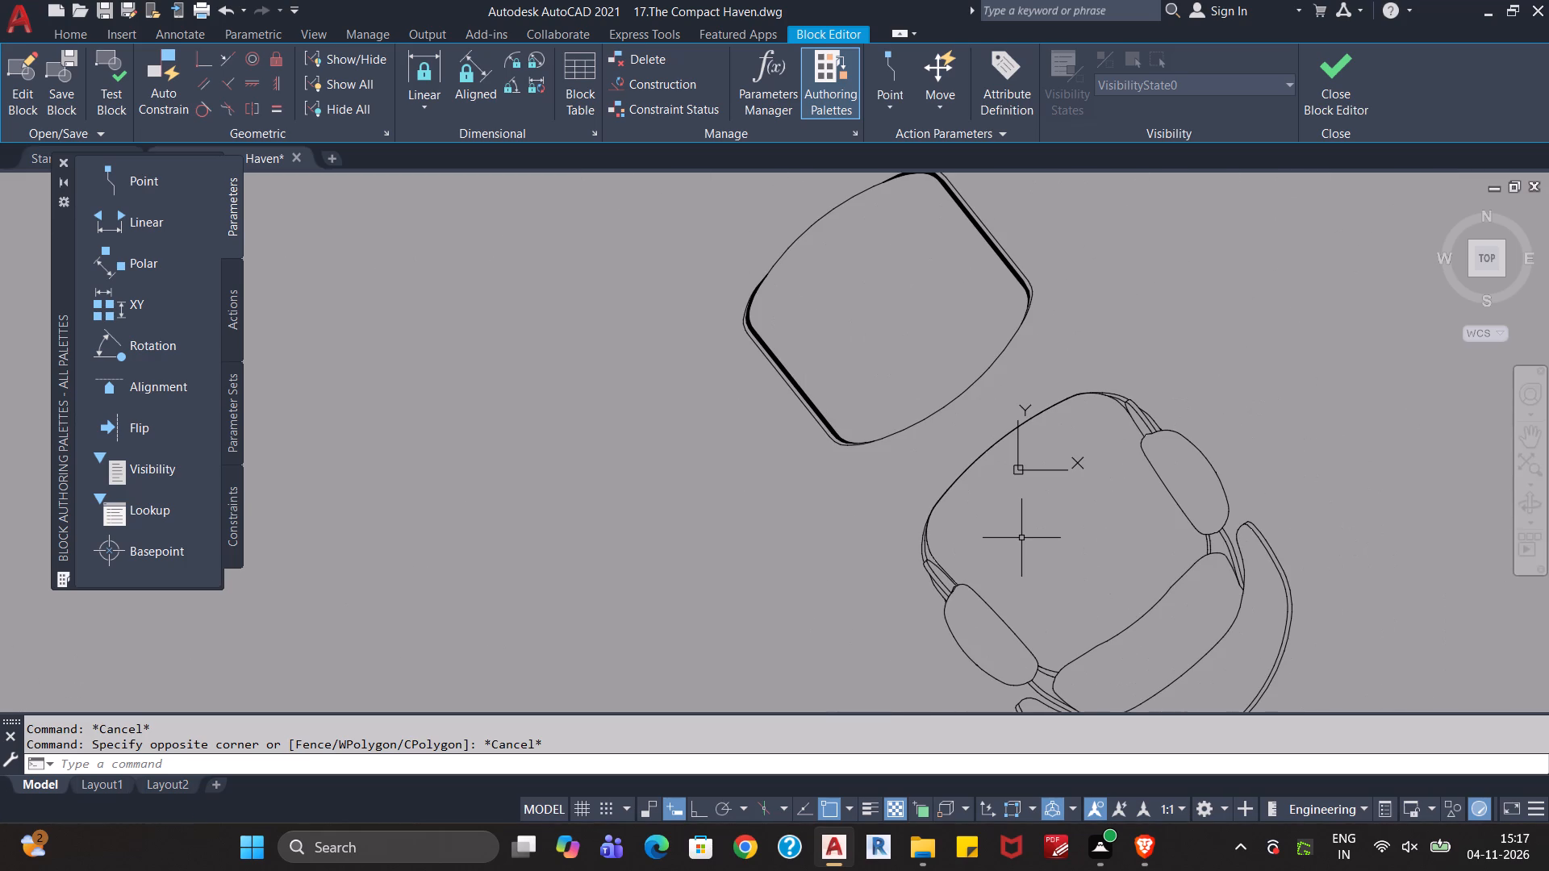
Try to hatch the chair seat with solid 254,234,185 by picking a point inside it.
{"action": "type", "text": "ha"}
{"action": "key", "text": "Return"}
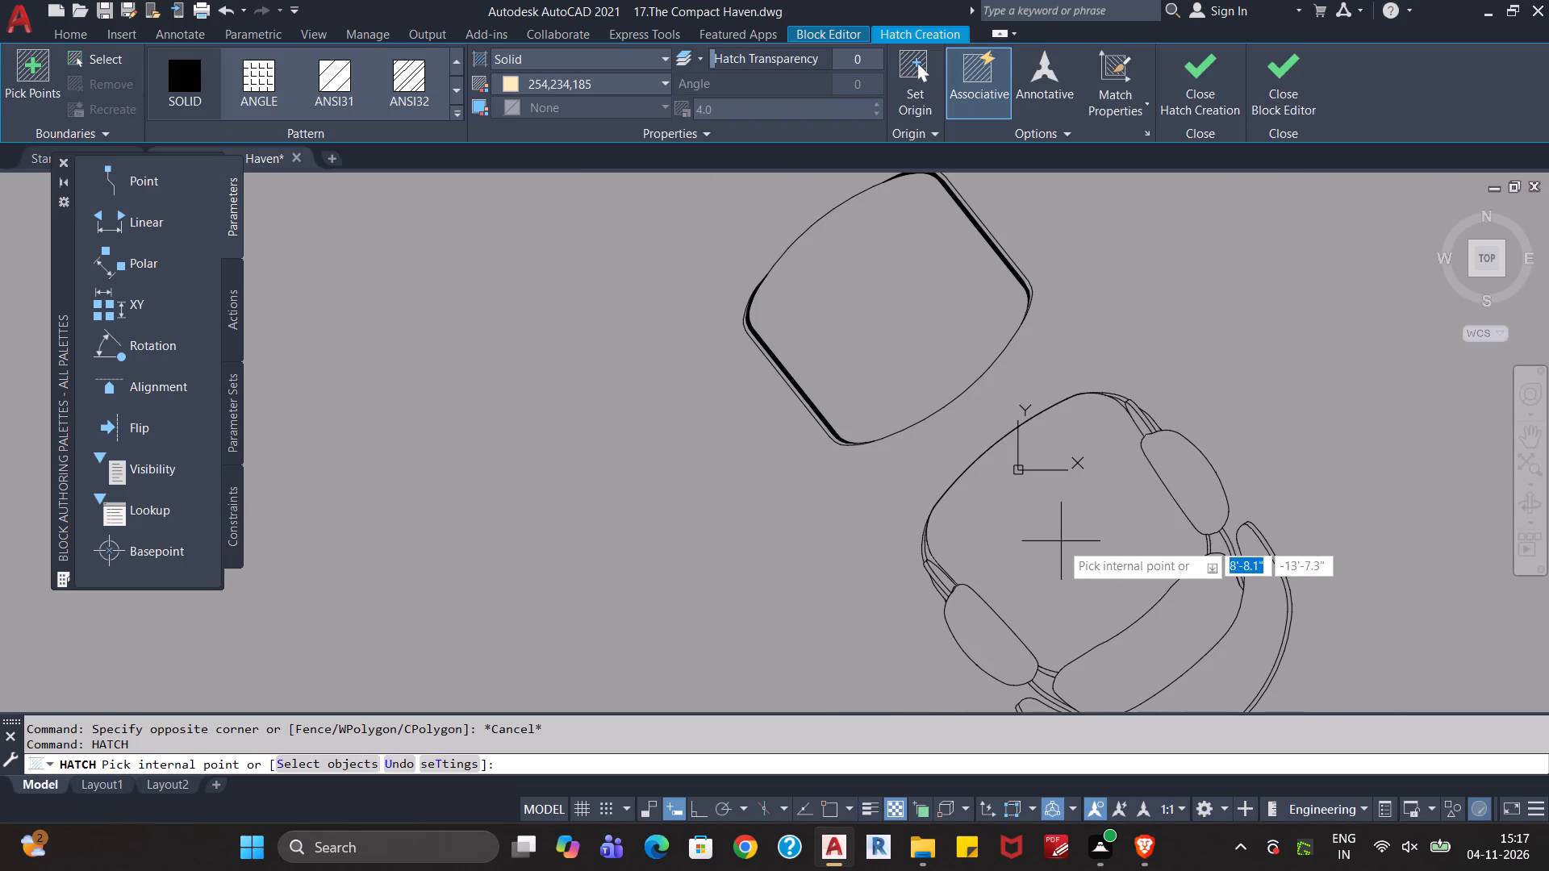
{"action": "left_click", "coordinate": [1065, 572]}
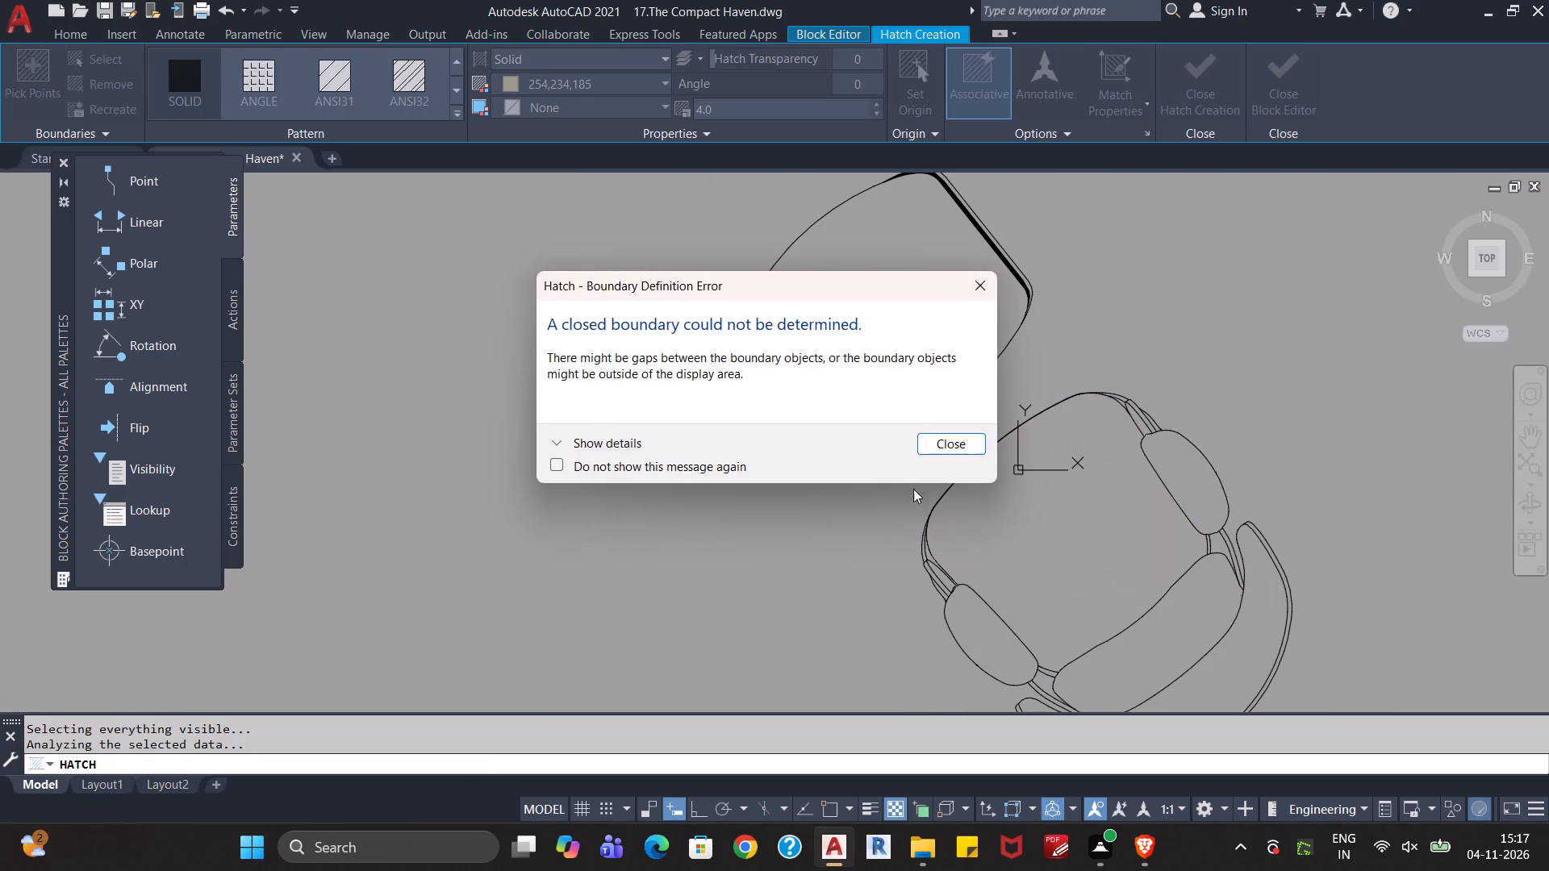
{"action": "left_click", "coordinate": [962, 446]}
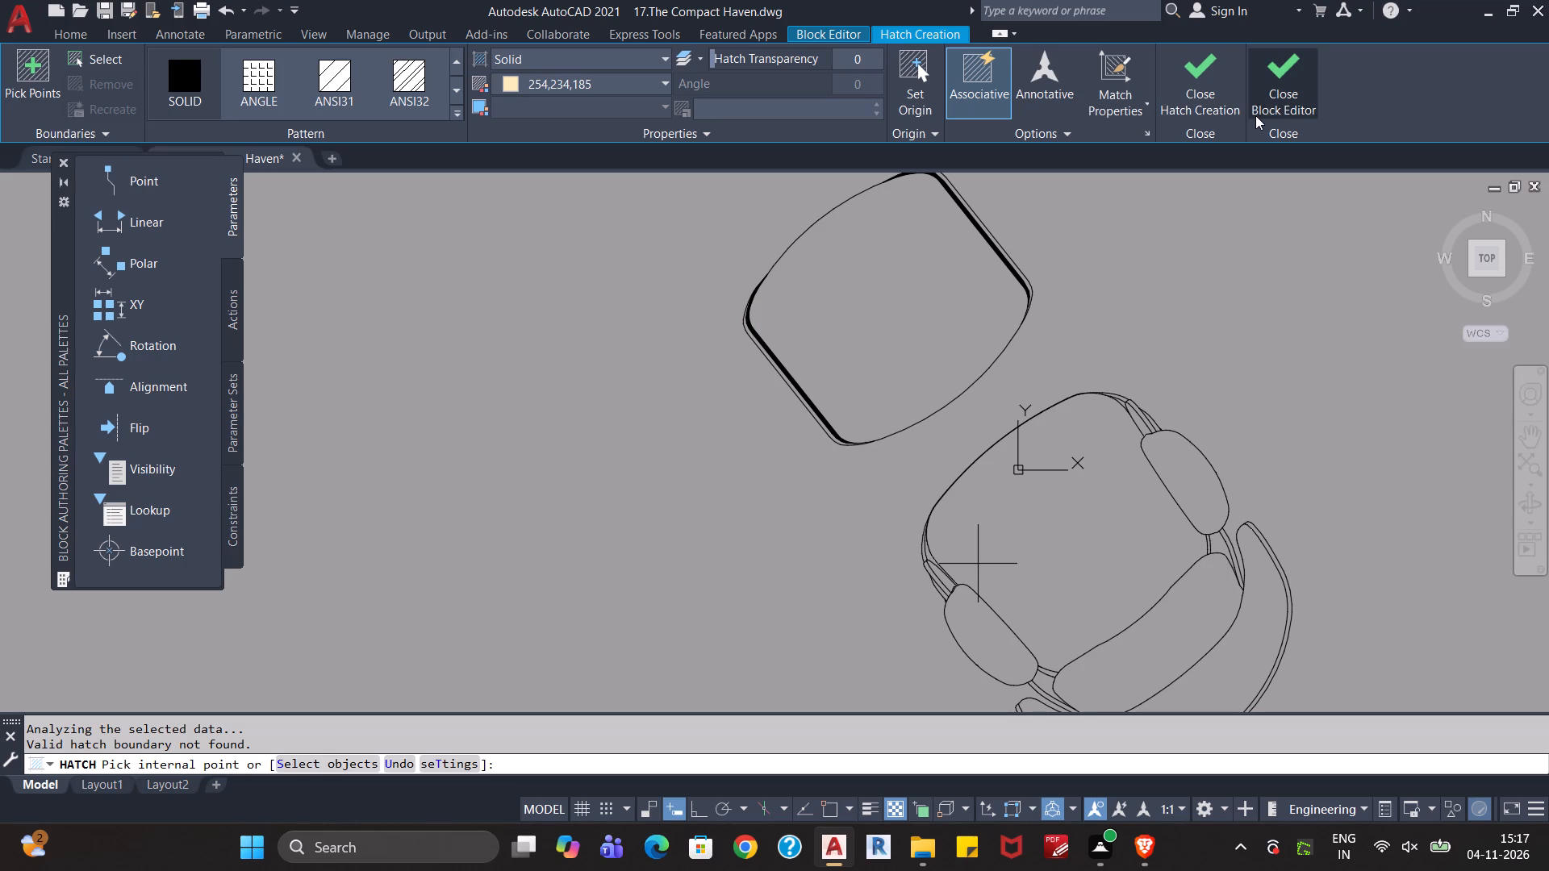
Close the block editor, saving the changes to CBV_11.
{"action": "left_click", "coordinate": [1271, 102]}
{"action": "left_click", "coordinate": [927, 381]}
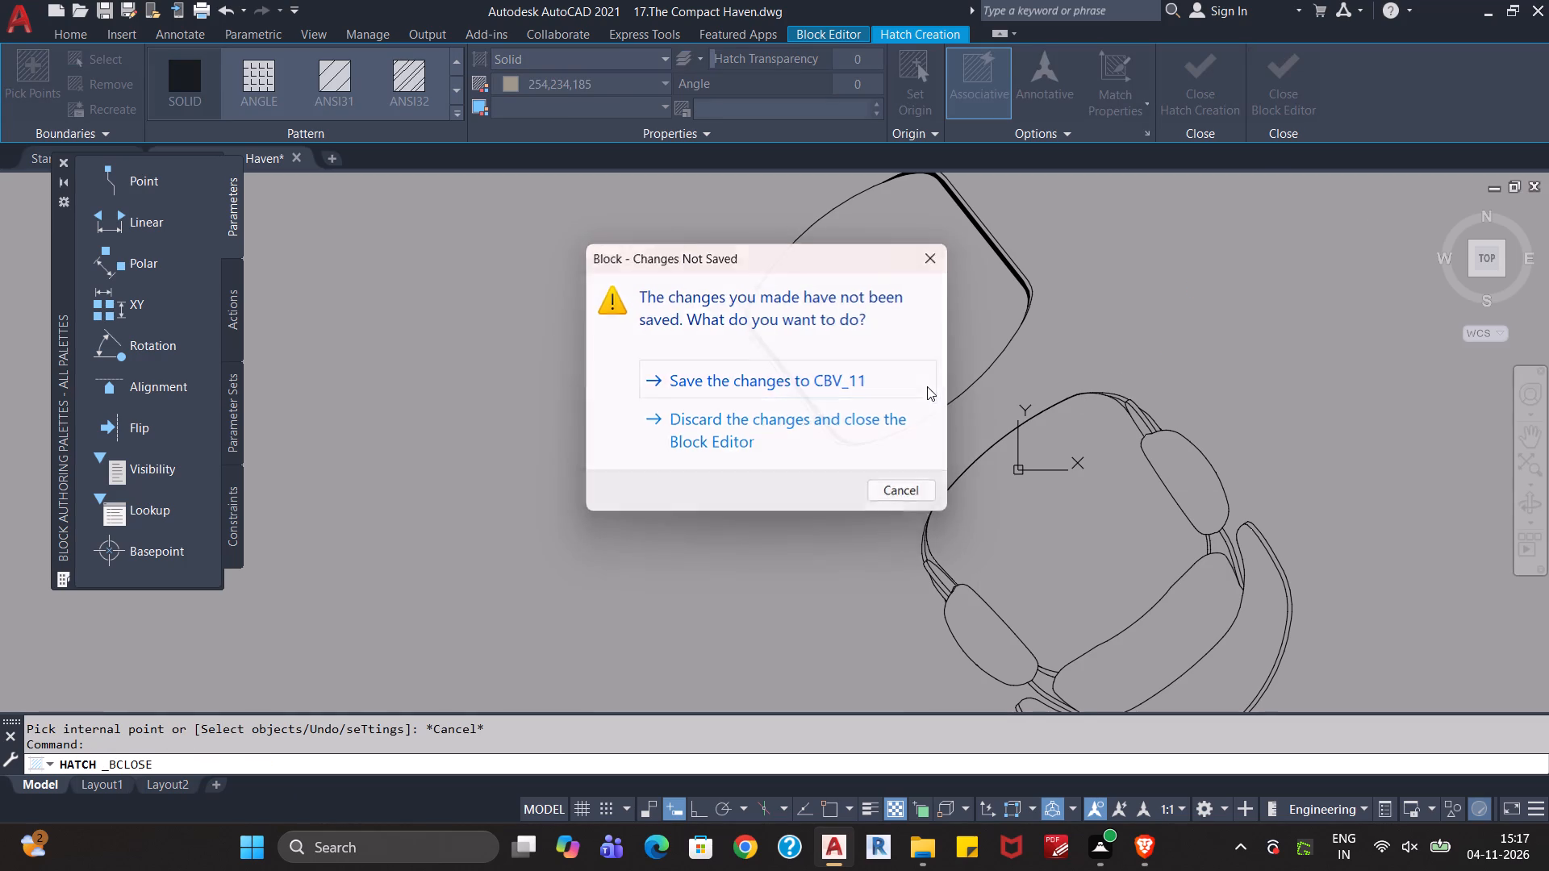
Open the curved sofa's block CBV_06 for editing from the drawing.
{"action": "scroll", "coordinate": [989, 406], "scroll_direction": "down", "scroll_amount": 6}
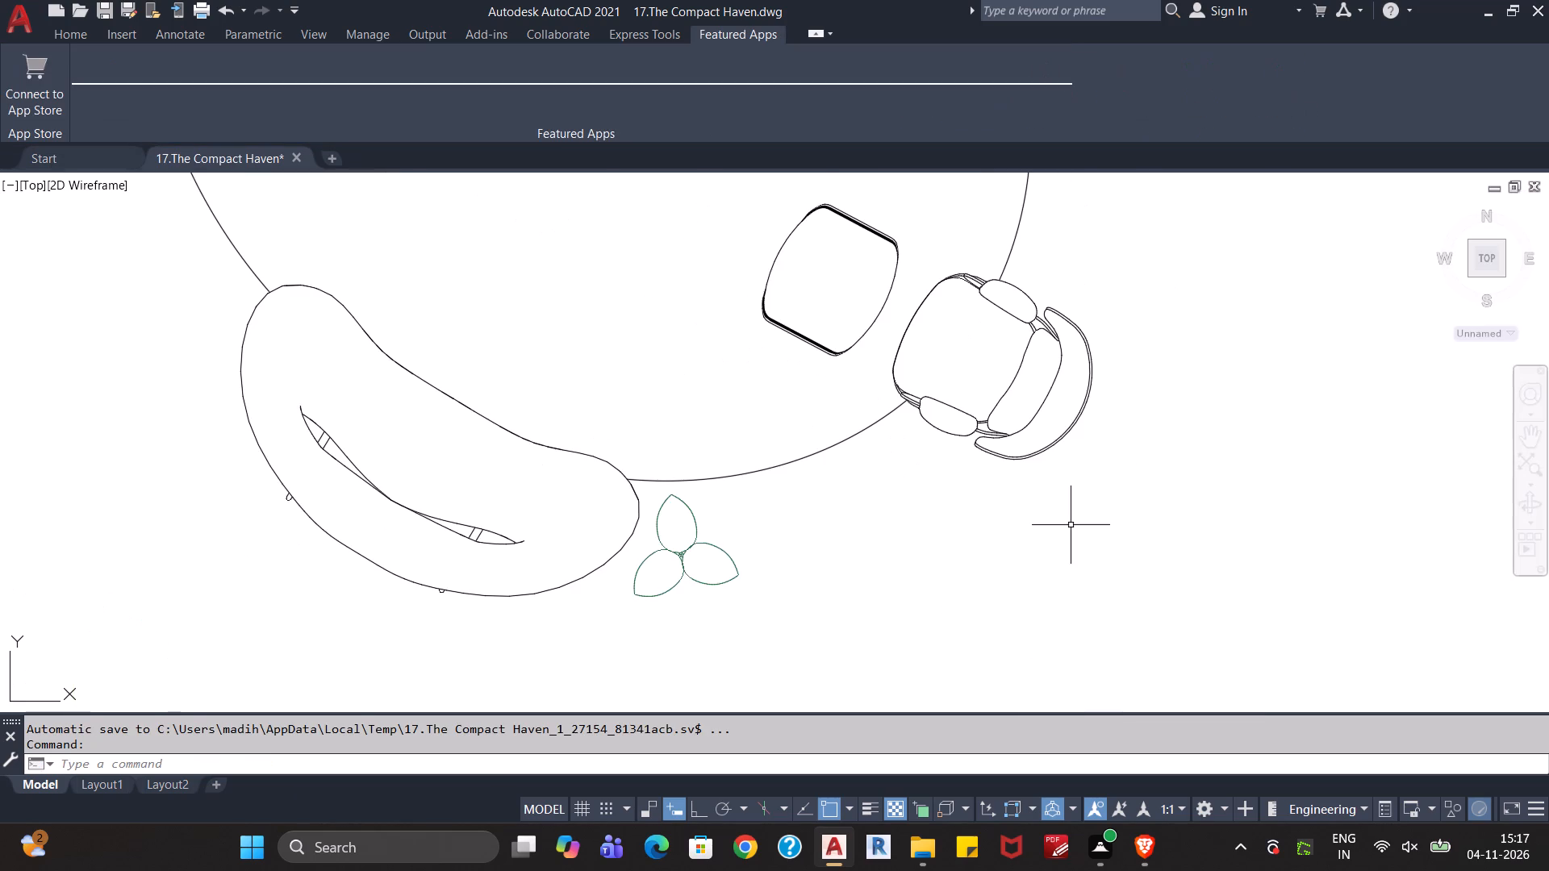
{"action": "scroll", "coordinate": [1012, 500], "scroll_direction": "down", "scroll_amount": 2}
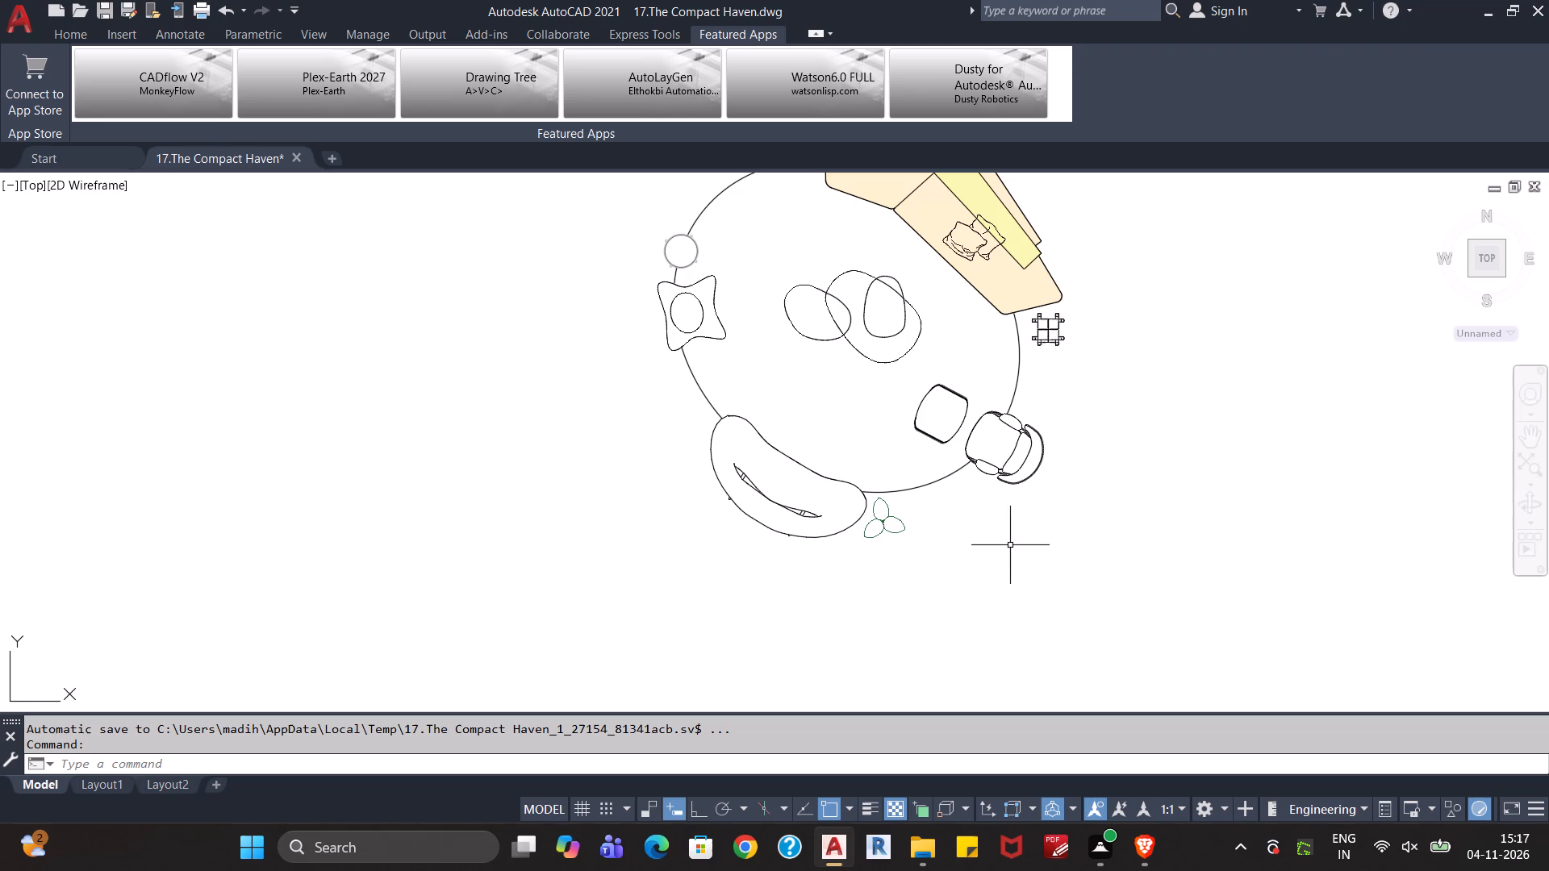
{"action": "scroll", "coordinate": [983, 559], "scroll_direction": "down", "scroll_amount": 1}
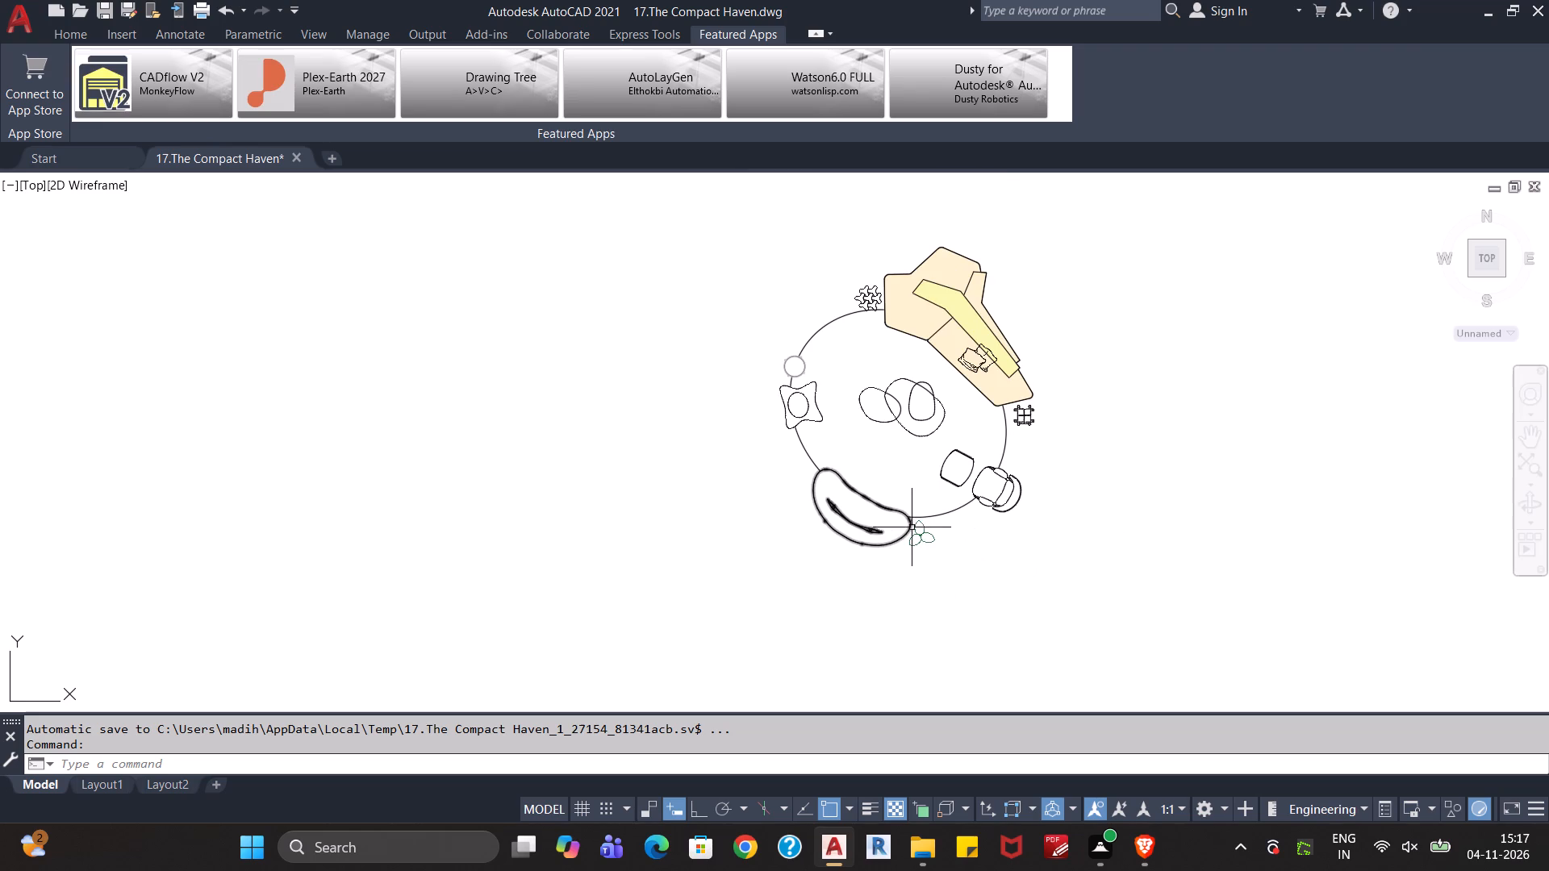
{"action": "double_click", "coordinate": [911, 522]}
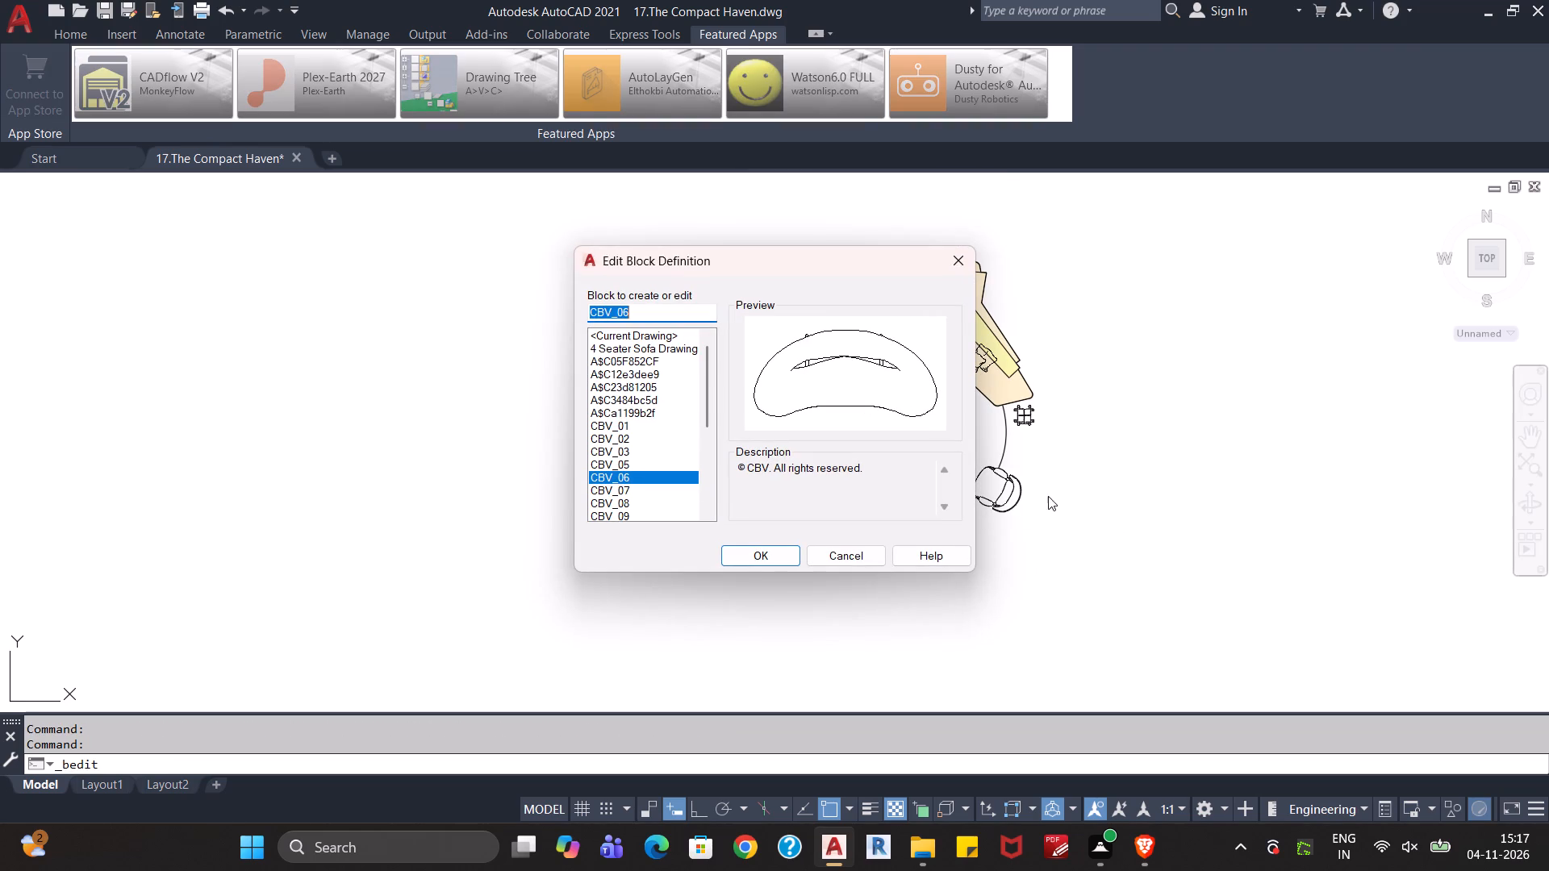
{"action": "left_click", "coordinate": [784, 552]}
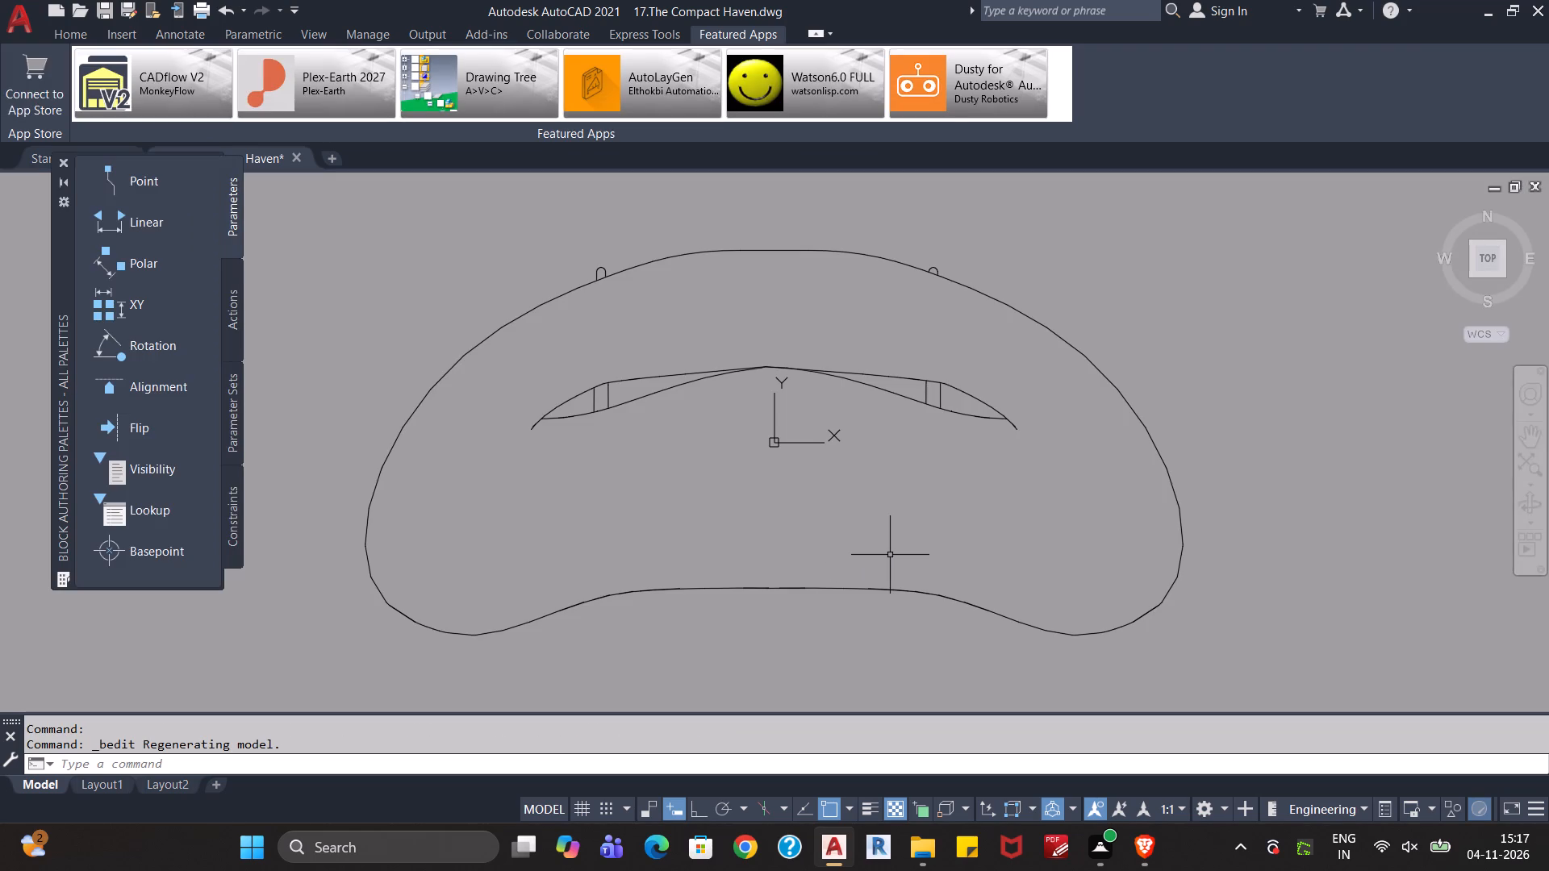
Fill the curved sofa's body with a solid hatch in 254,234,185.
{"action": "type", "text": "ha"}
{"action": "key", "text": "Return"}
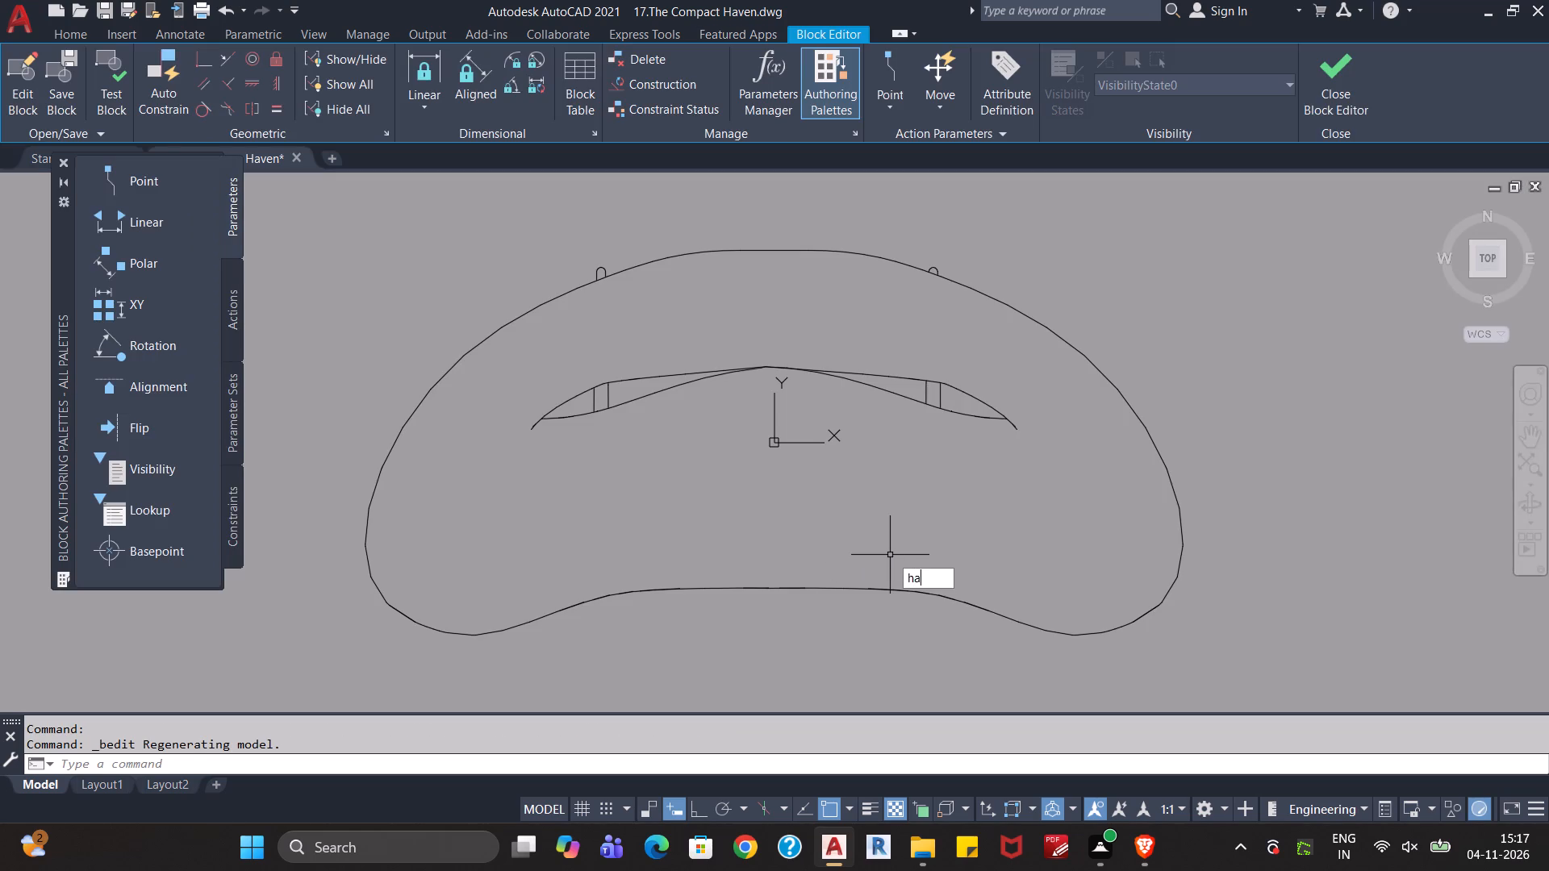
{"action": "left_click", "coordinate": [958, 523]}
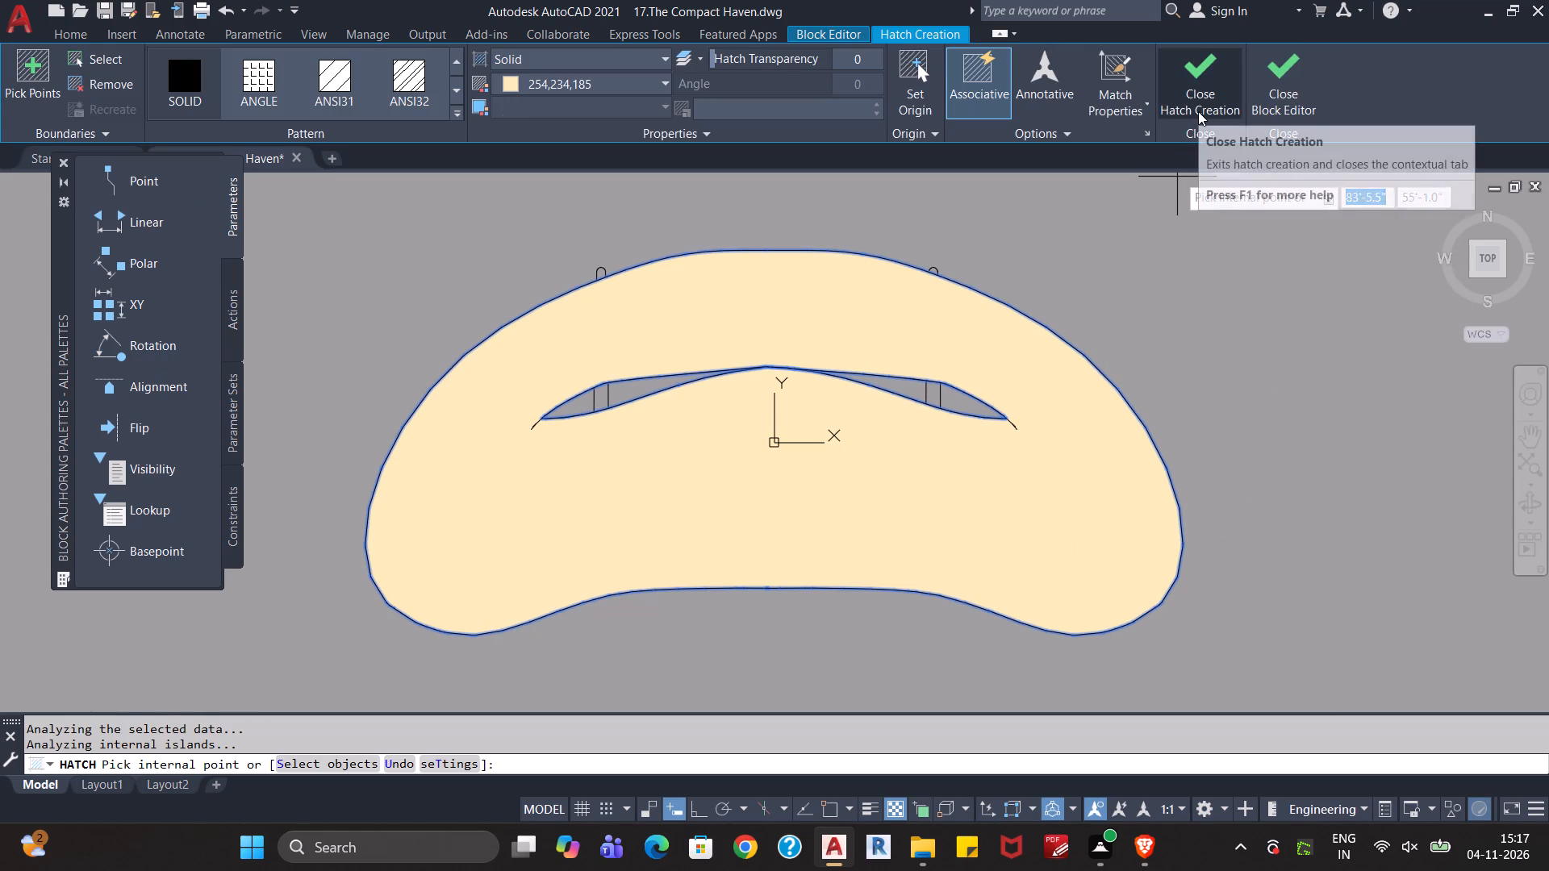
{"action": "key", "text": "Escape"}
{"action": "key", "text": "Escape"}
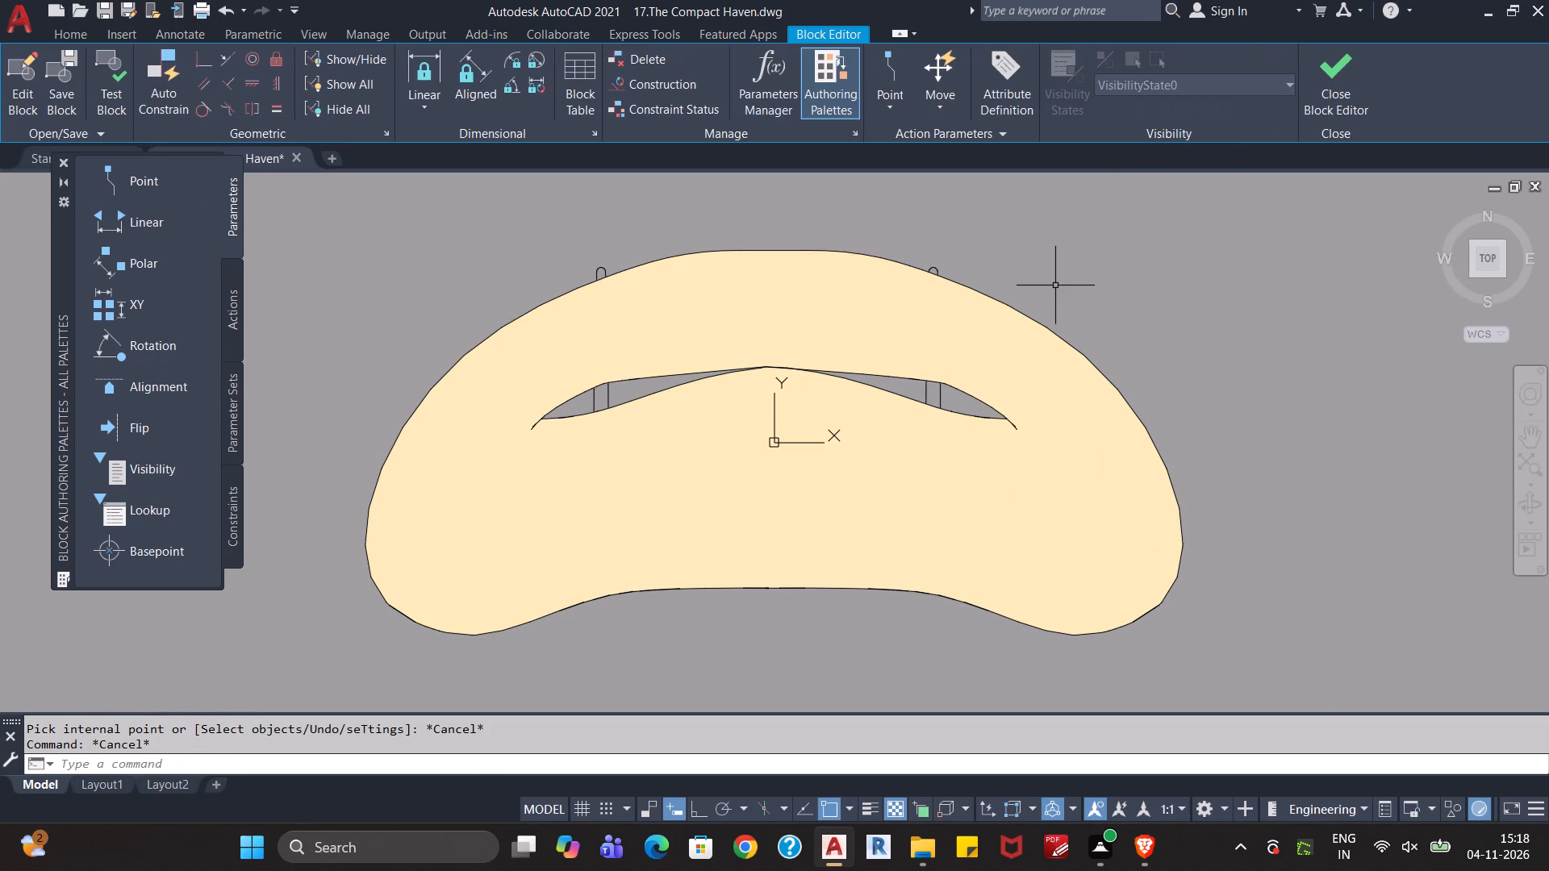
Fill the sofa's two small bars in the backrest gap and the two tabs on its outer back edge with solid 0,0,0.
{"action": "type", "text": "ha"}
{"action": "key", "text": "Return"}
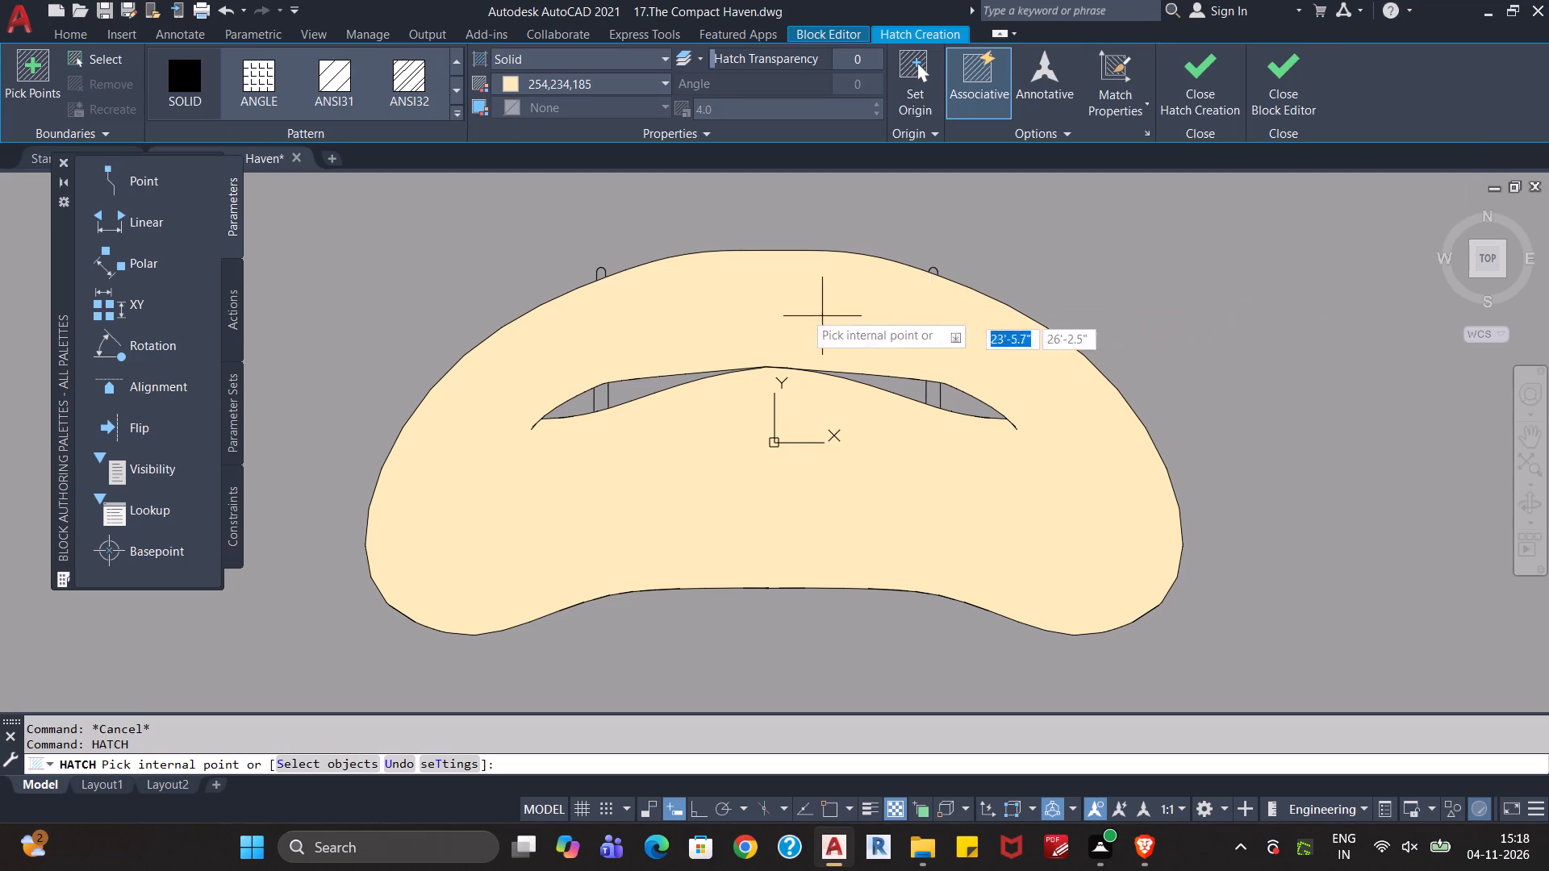
{"action": "left_click", "coordinate": [617, 77]}
{"action": "left_click", "coordinate": [505, 182]}
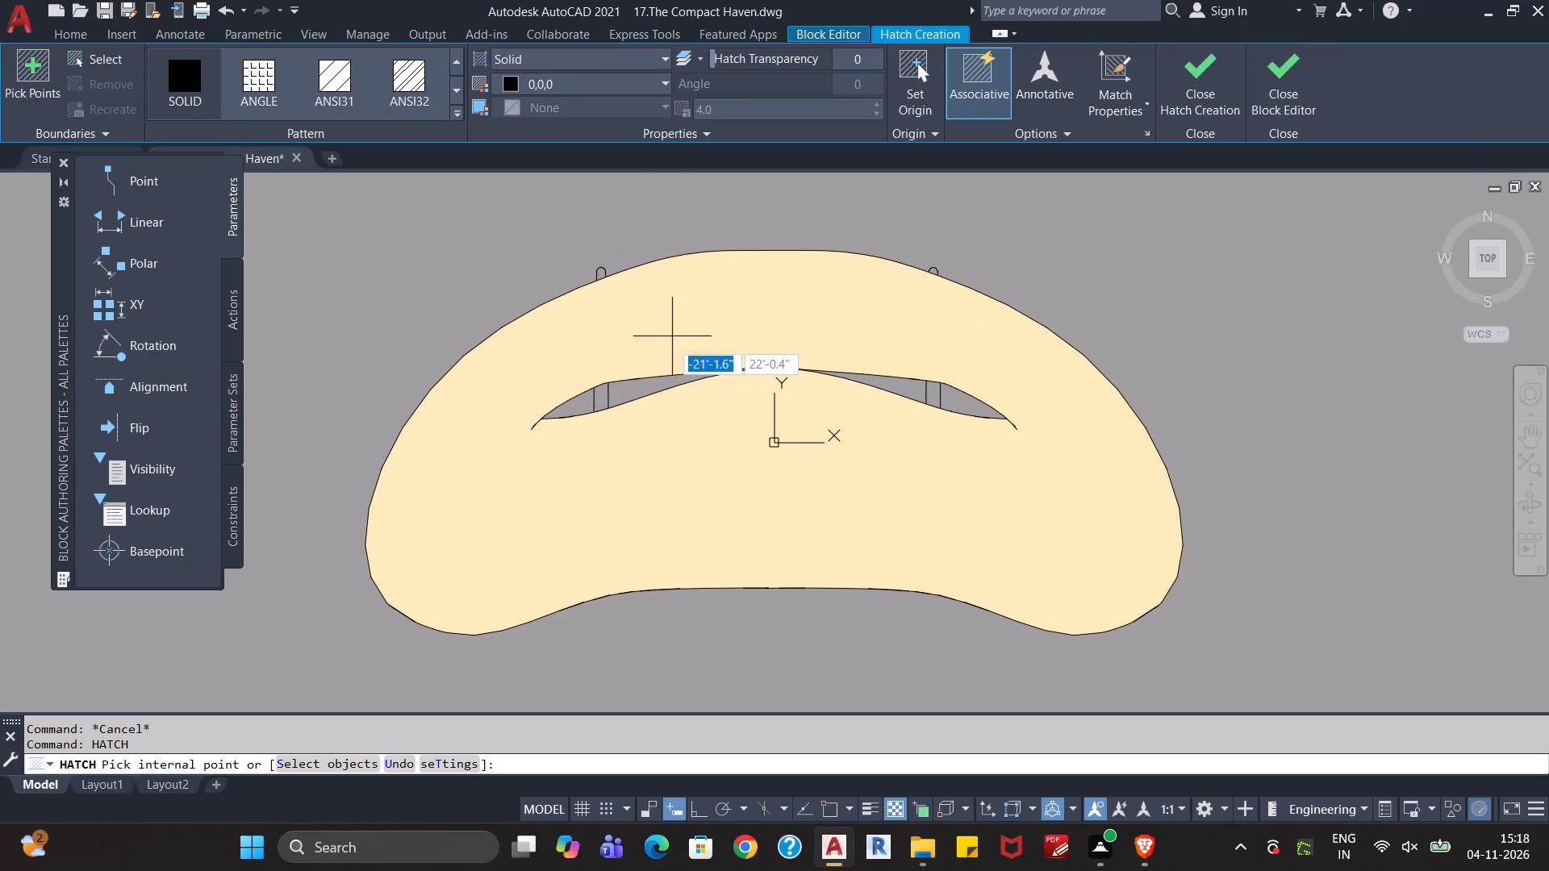
{"action": "left_click", "coordinate": [599, 401]}
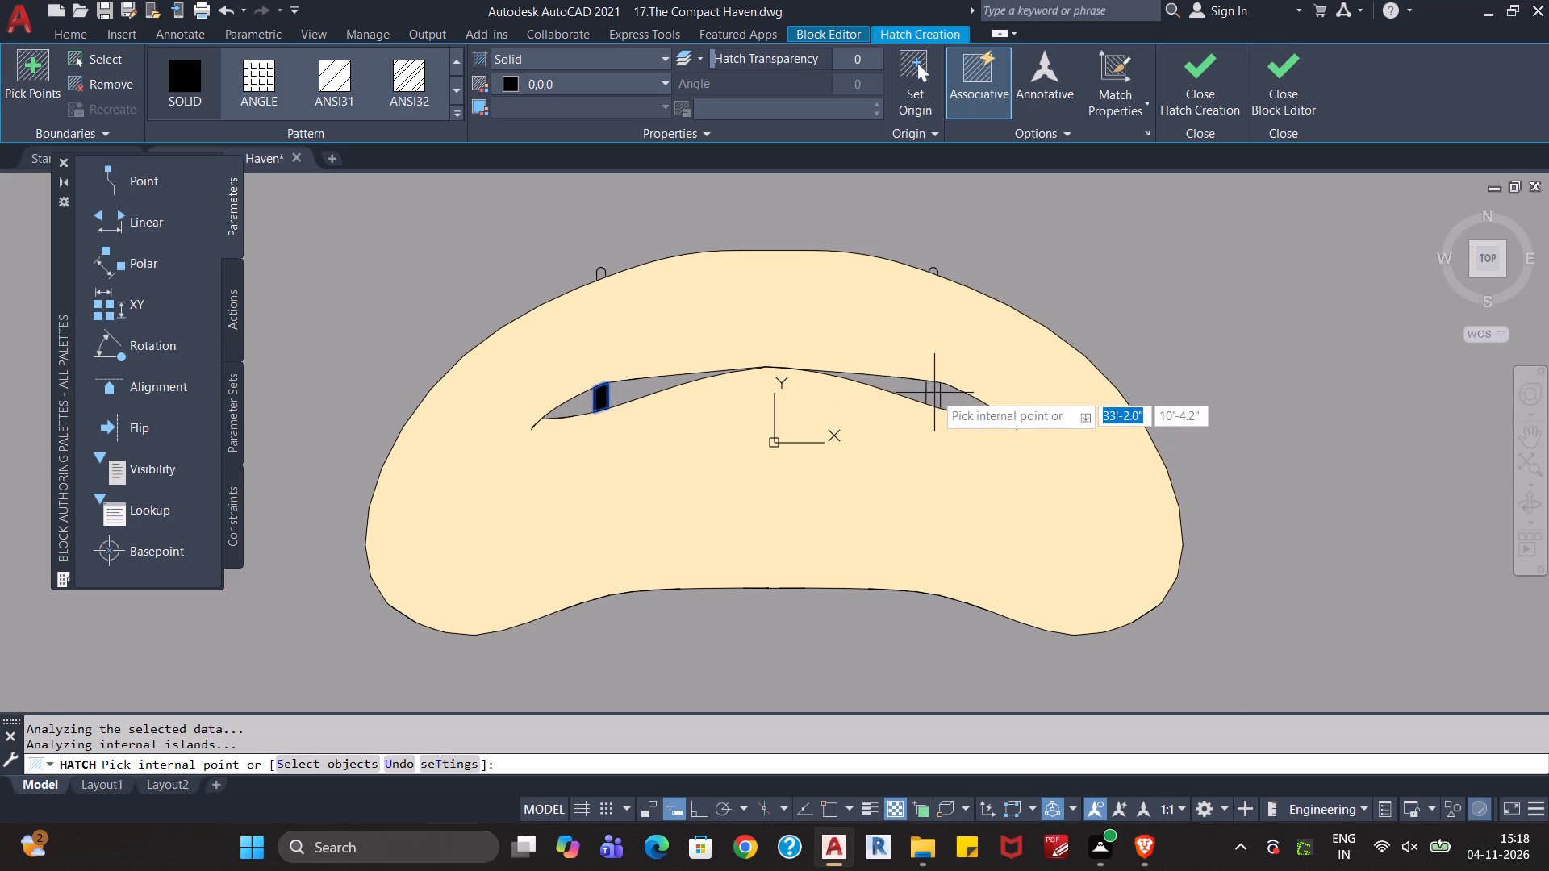
{"action": "left_click", "coordinate": [934, 393]}
{"action": "scroll", "coordinate": [955, 256], "scroll_direction": "up", "scroll_amount": 4}
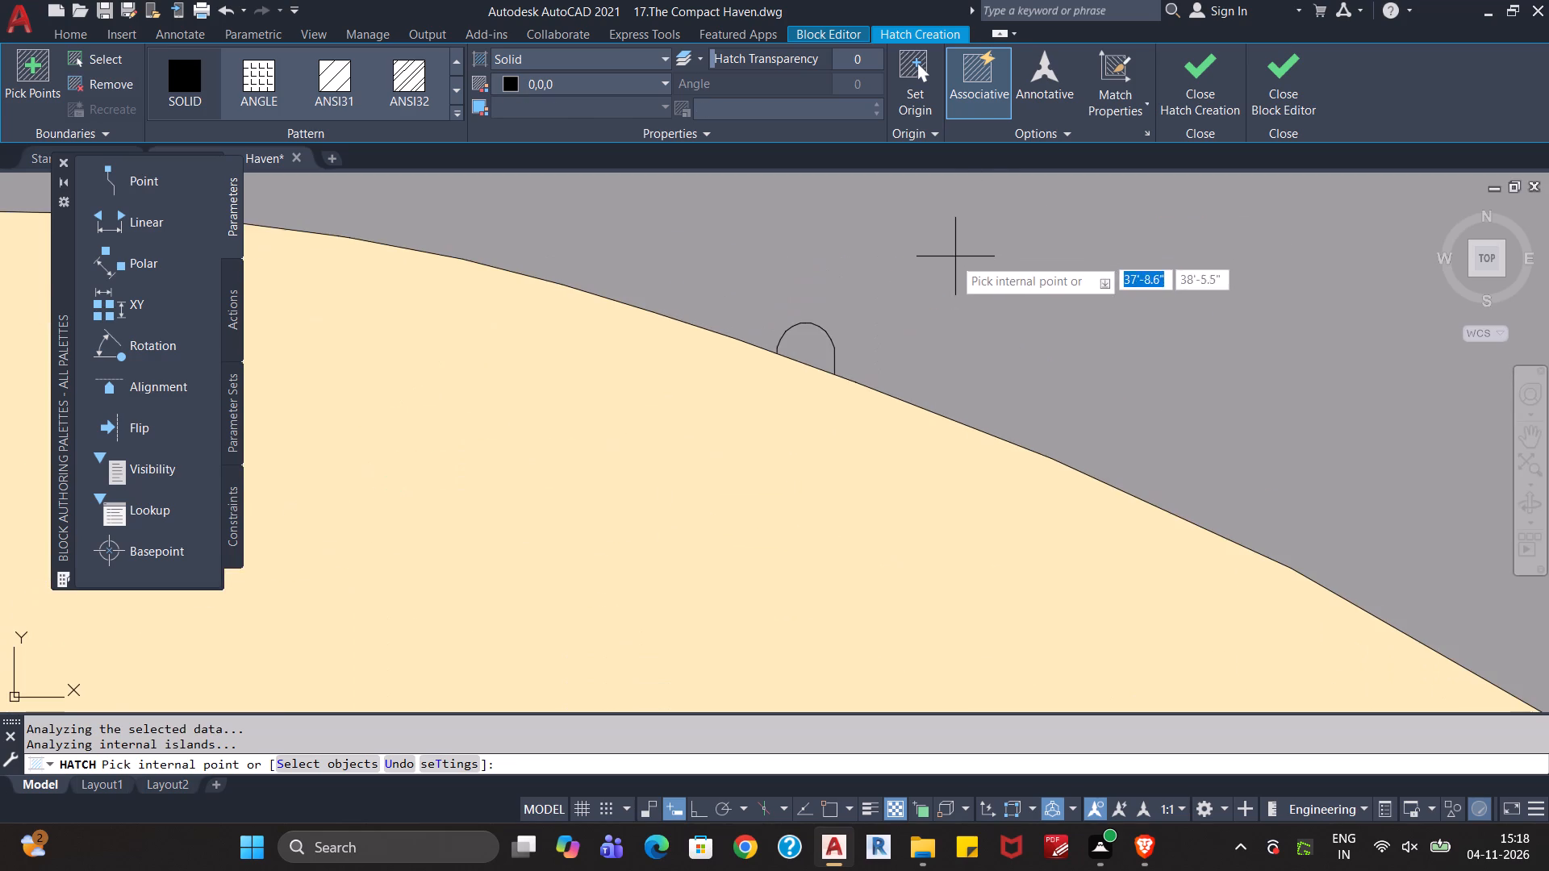
{"action": "left_click", "coordinate": [804, 345]}
{"action": "scroll", "coordinate": [998, 368], "scroll_direction": "down", "scroll_amount": 3}
{"action": "scroll", "coordinate": [648, 378], "scroll_direction": "down", "scroll_amount": 5}
{"action": "scroll", "coordinate": [520, 385], "scroll_direction": "up", "scroll_amount": 5}
{"action": "left_click", "coordinate": [567, 347]}
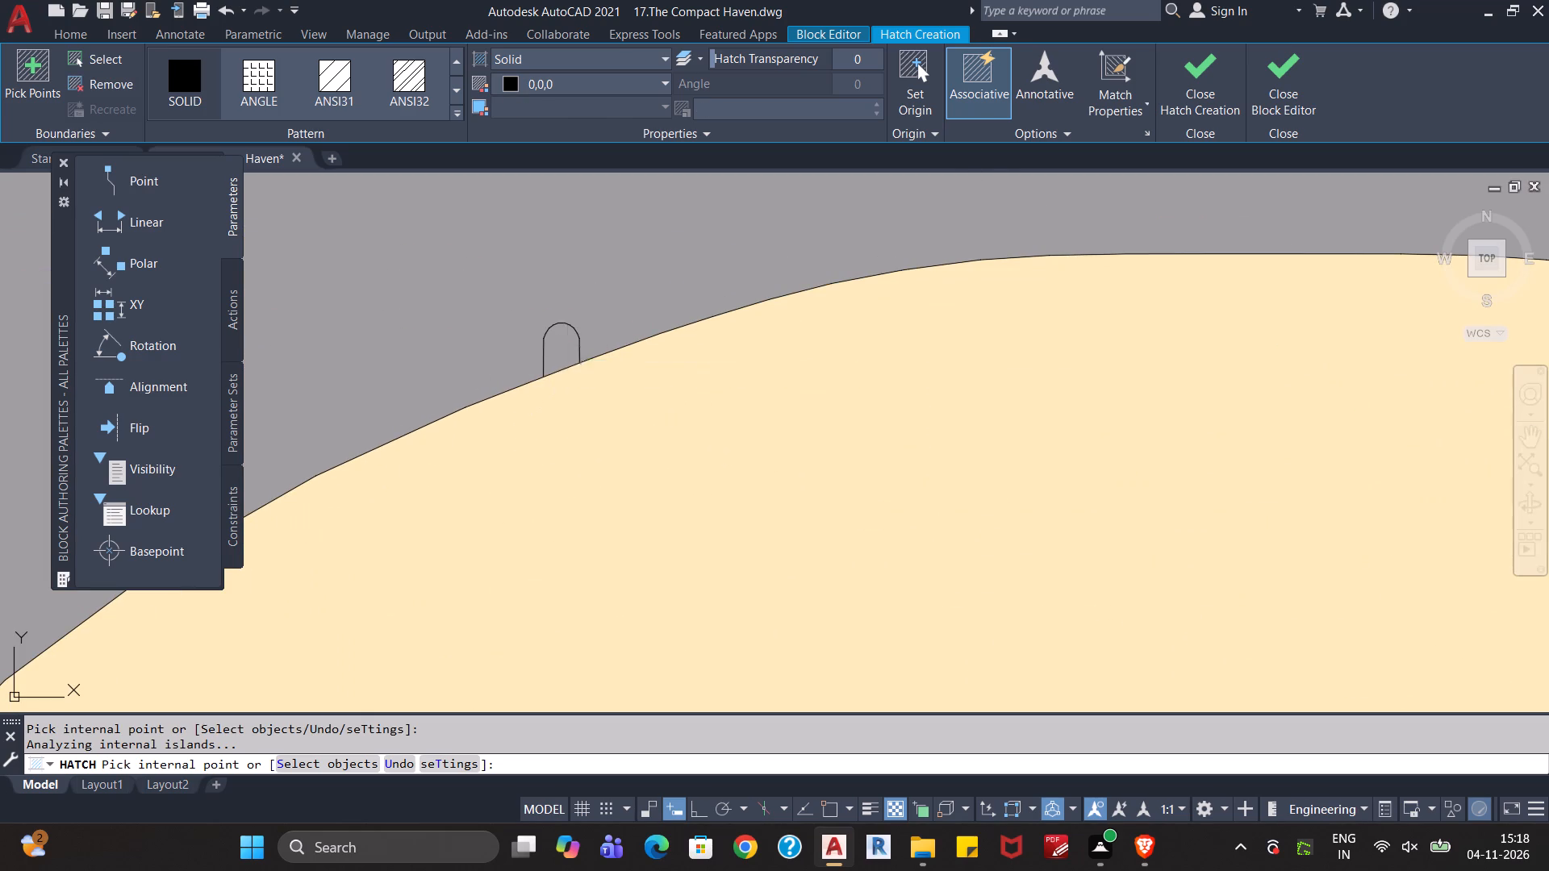
{"action": "key", "text": "Escape"}
{"action": "key", "text": "Escape"}
{"action": "scroll", "coordinate": [741, 317], "scroll_direction": "down", "scroll_amount": 4}
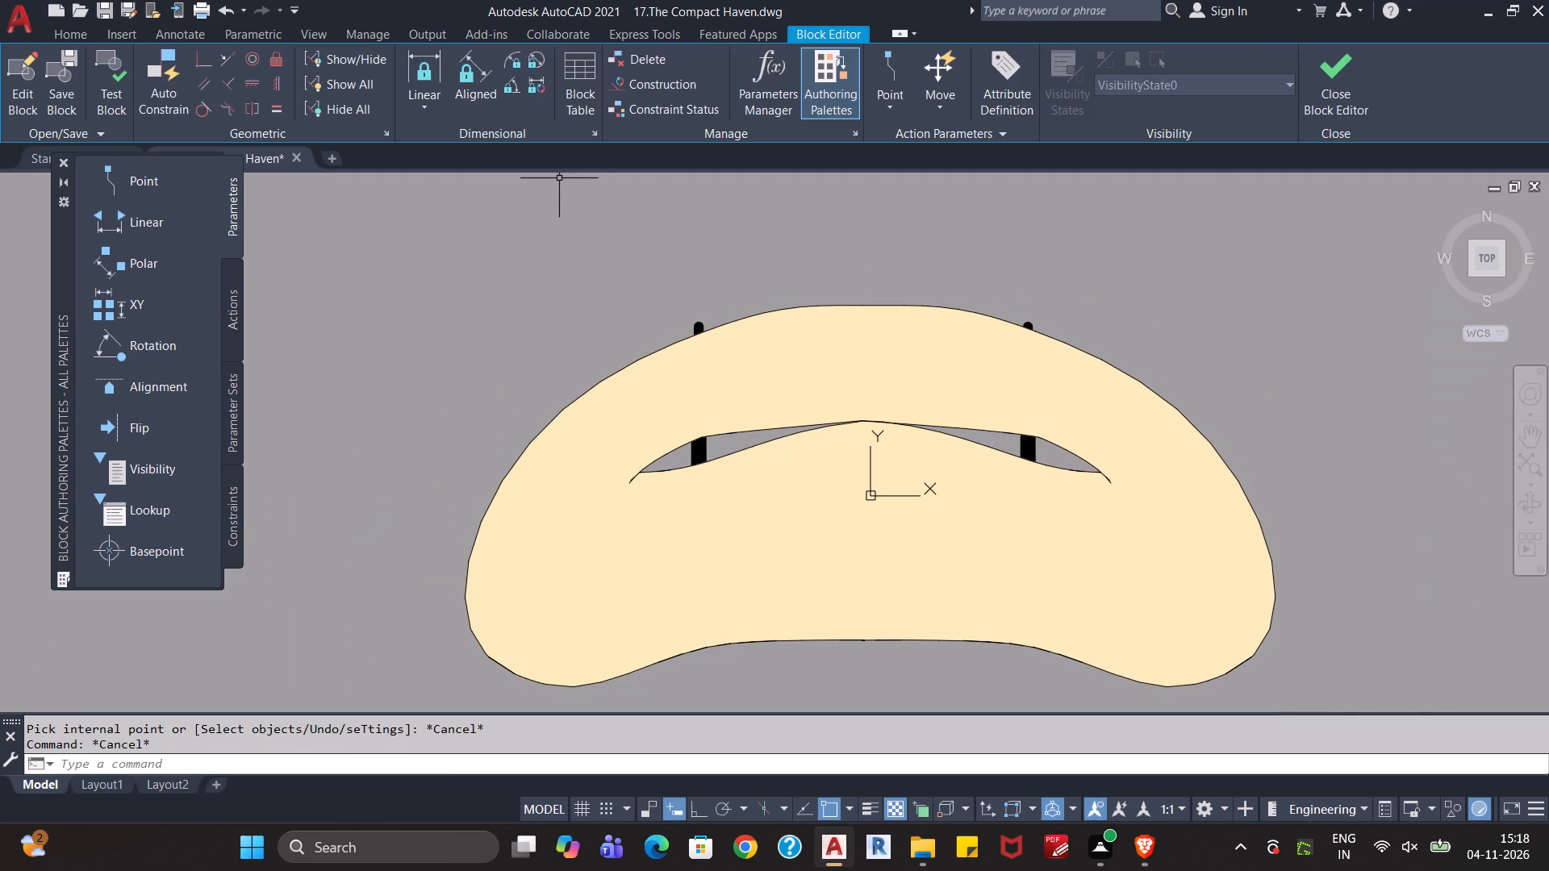
Fill the two gap areas on either side of the sofa's left bar with a solid hatch in 254,240,205.
{"action": "type", "text": "ha"}
{"action": "key", "text": "Return"}
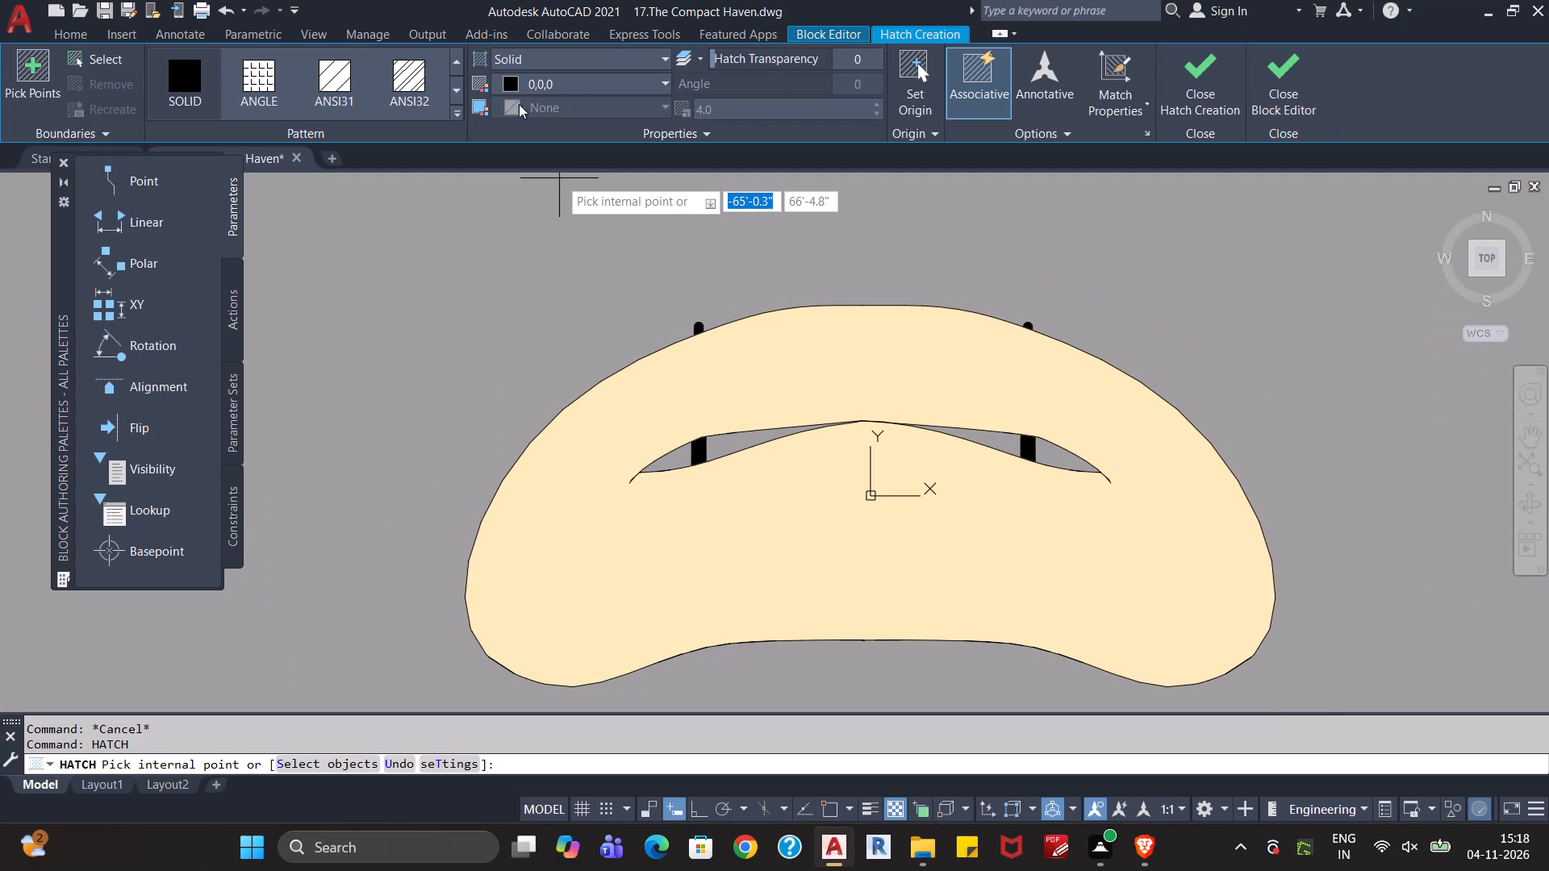
{"action": "left_click", "coordinate": [571, 88]}
{"action": "left_click", "coordinate": [509, 354]}
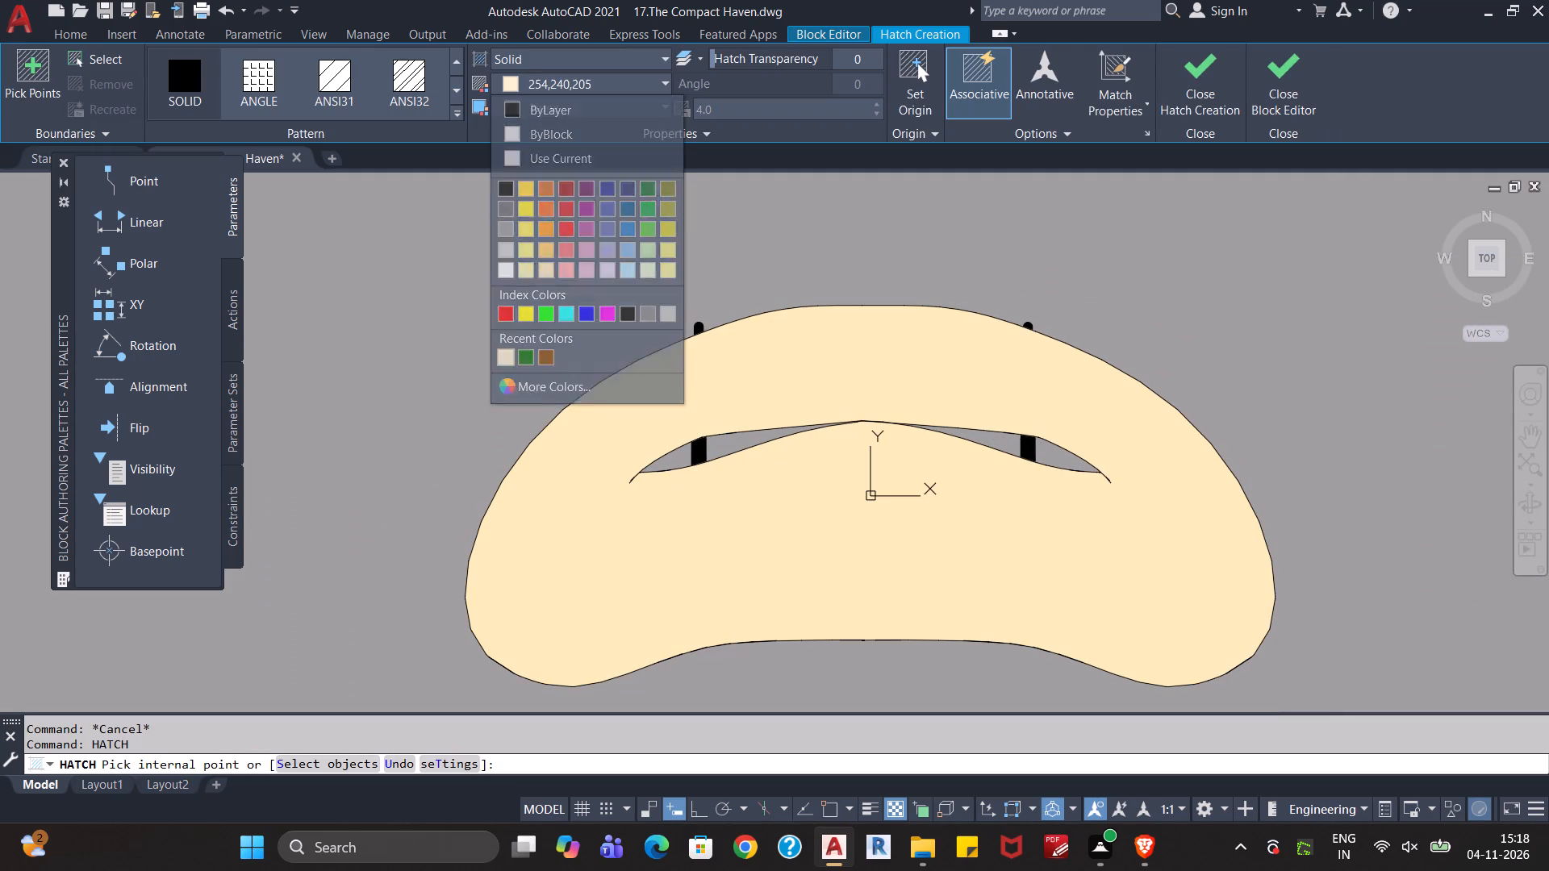
{"action": "left_click", "coordinate": [718, 452]}
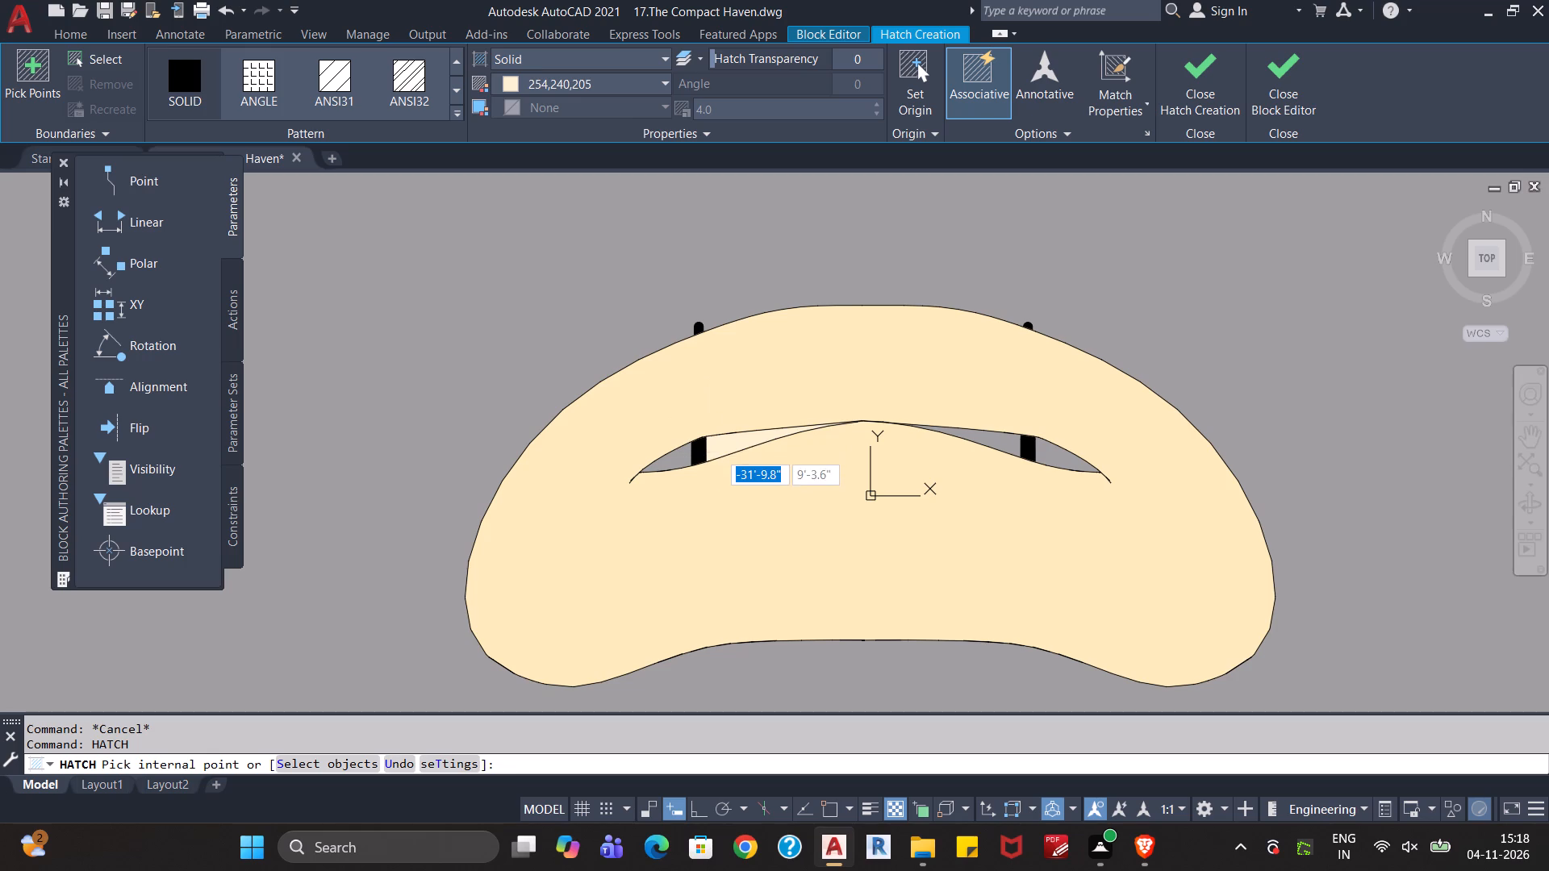
{"action": "left_click", "coordinate": [678, 463]}
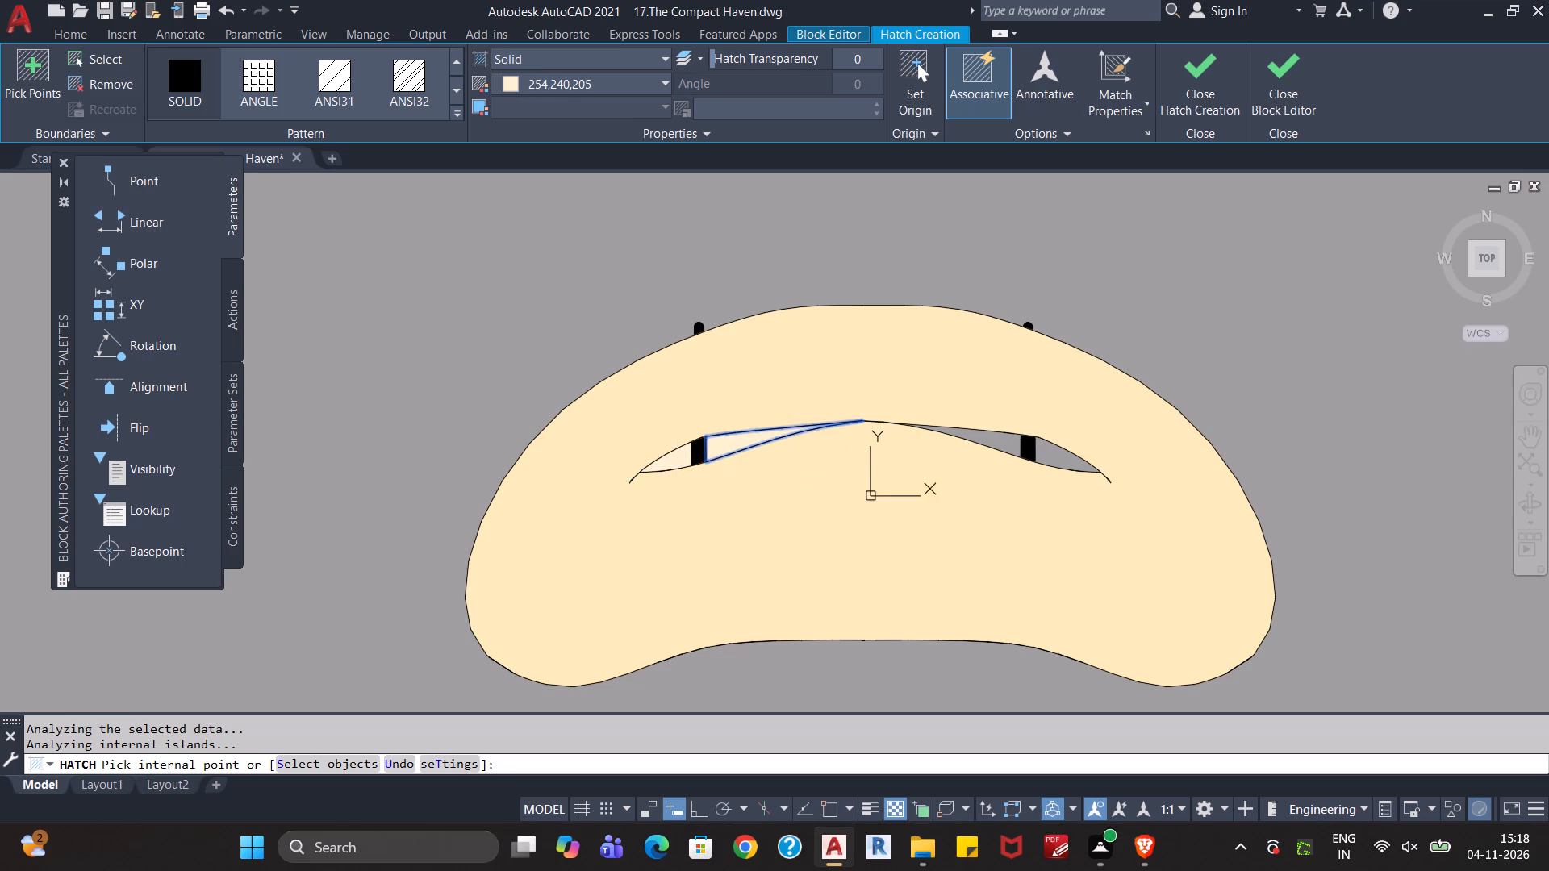
{"action": "left_click", "coordinate": [1007, 445]}
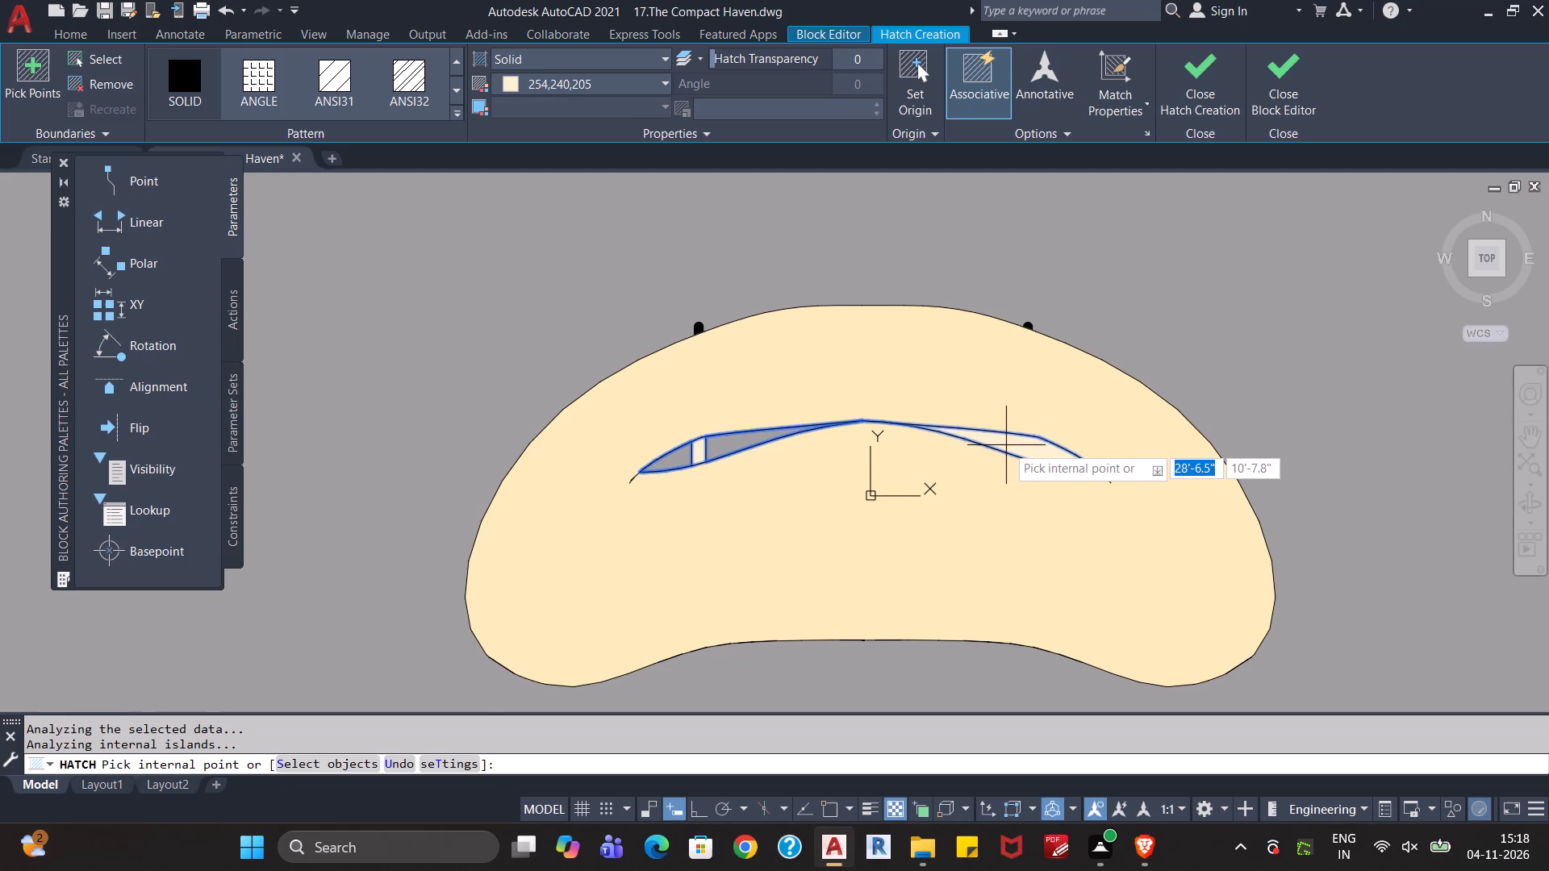
{"action": "key", "text": "ctrl+z"}
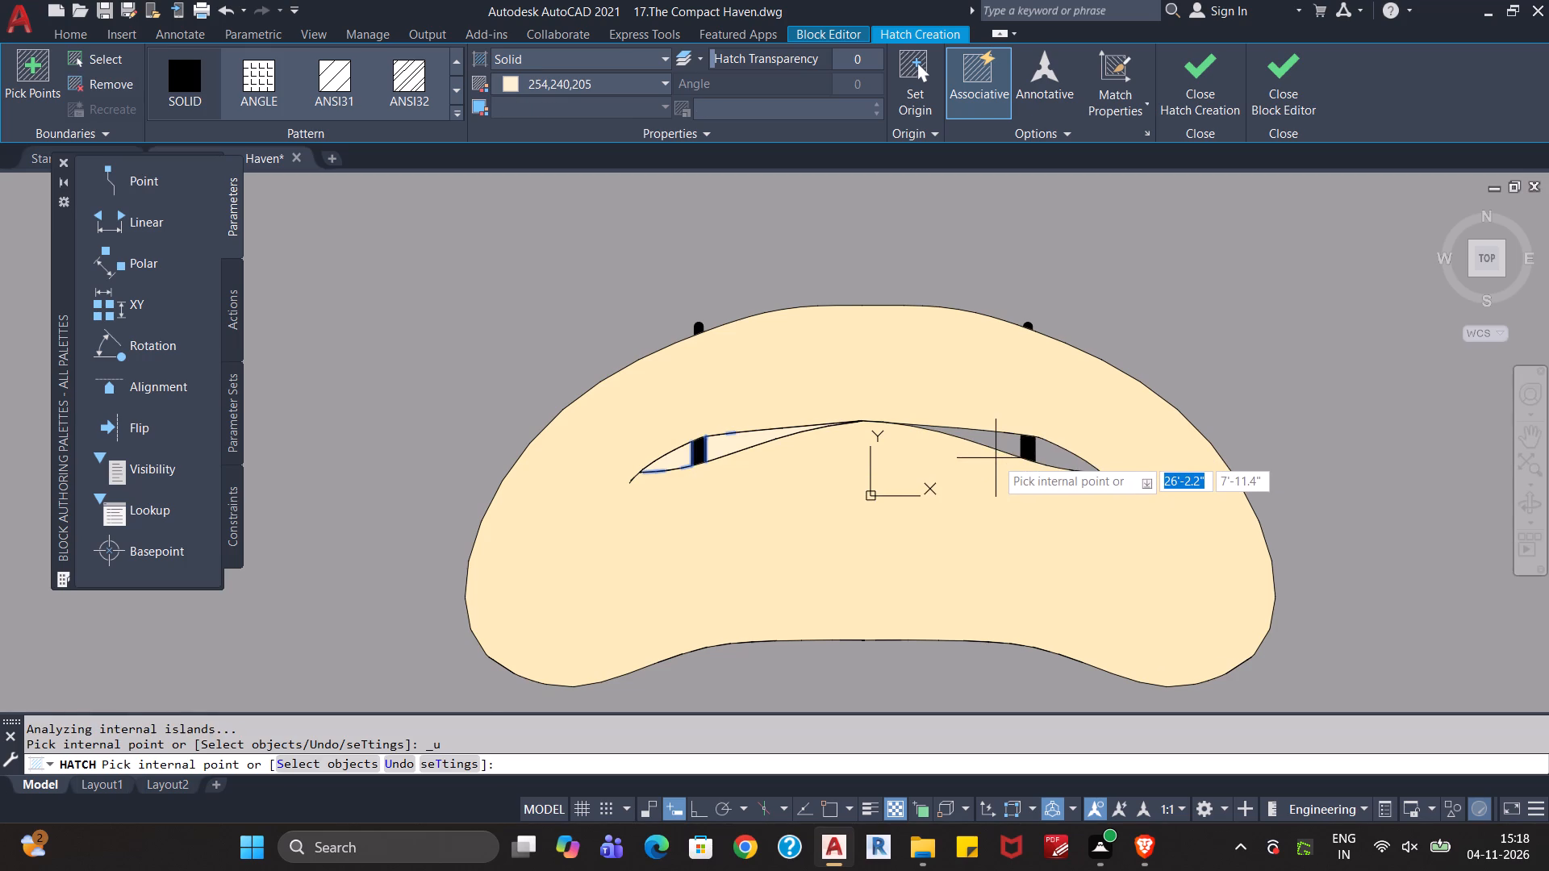
{"action": "left_click", "coordinate": [996, 442]}
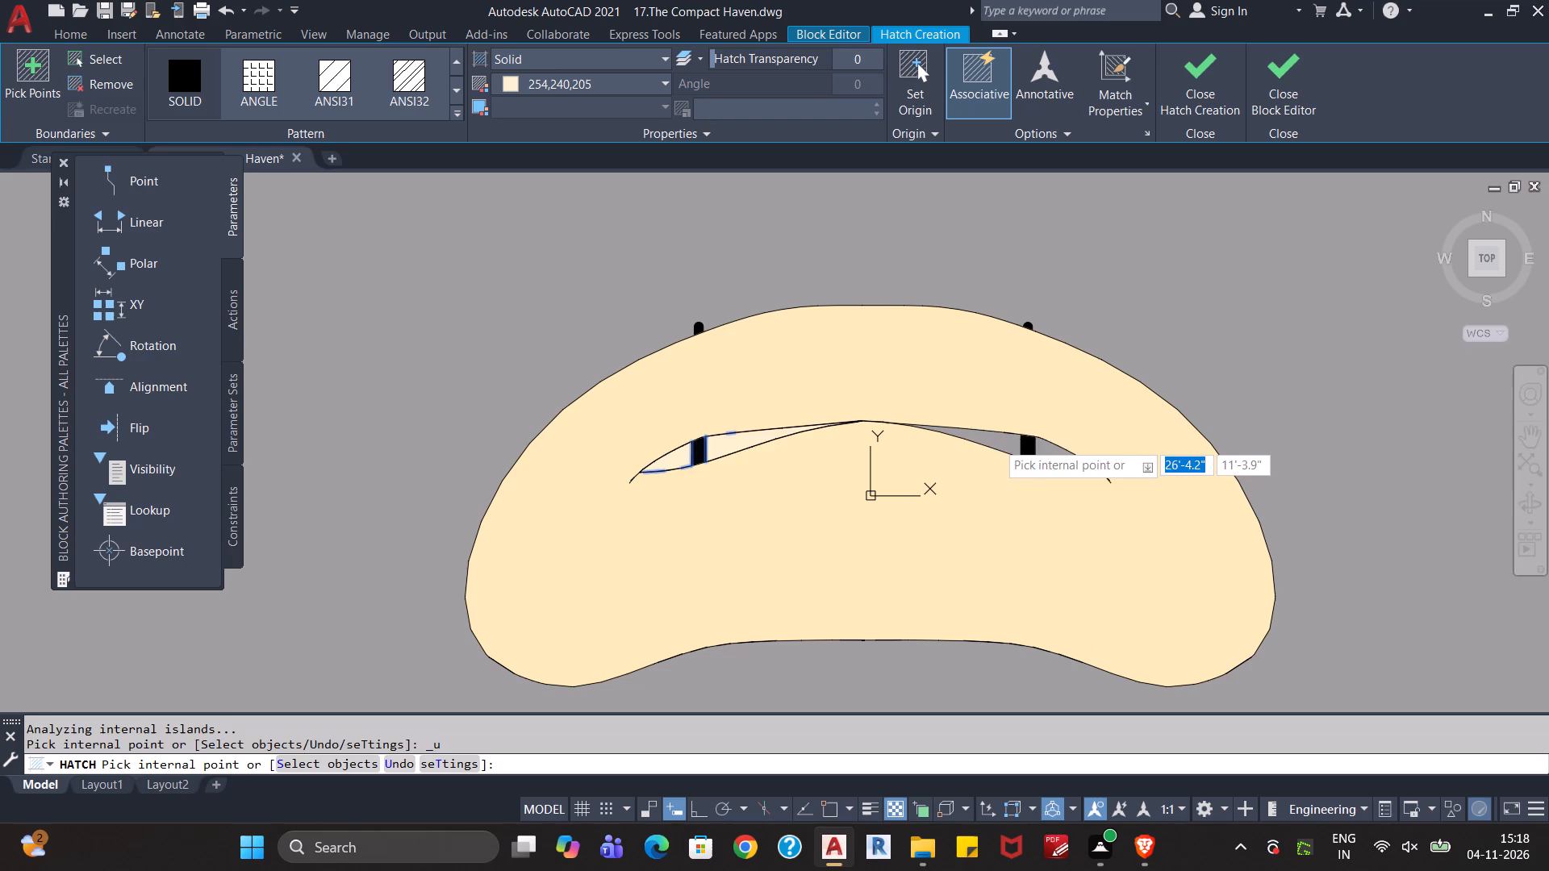
{"action": "key", "text": "ctrl+z"}
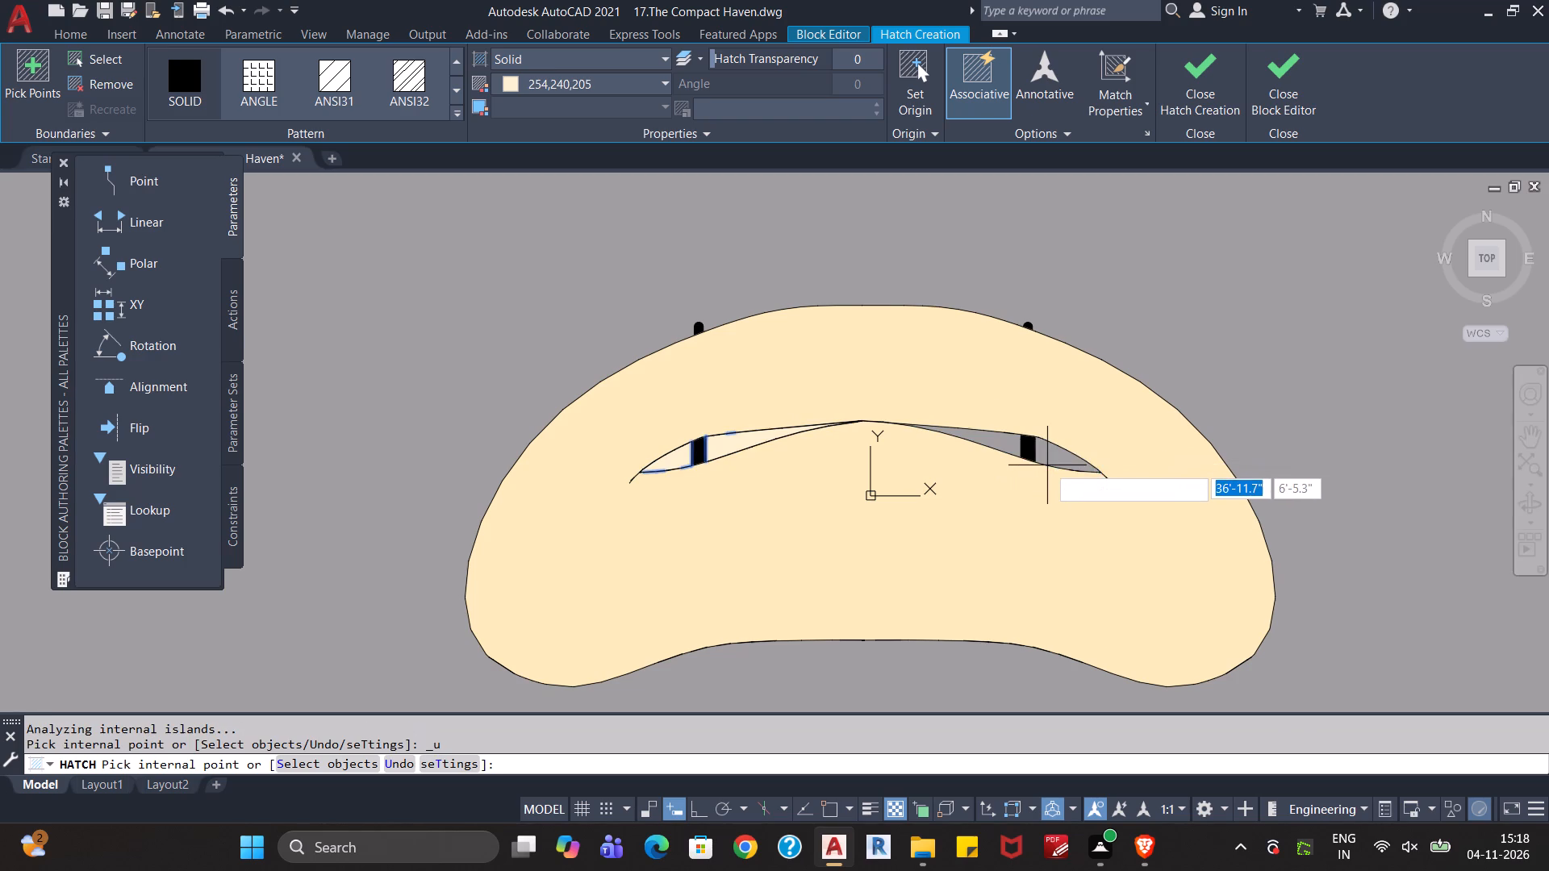
{"action": "left_click", "coordinate": [1204, 106]}
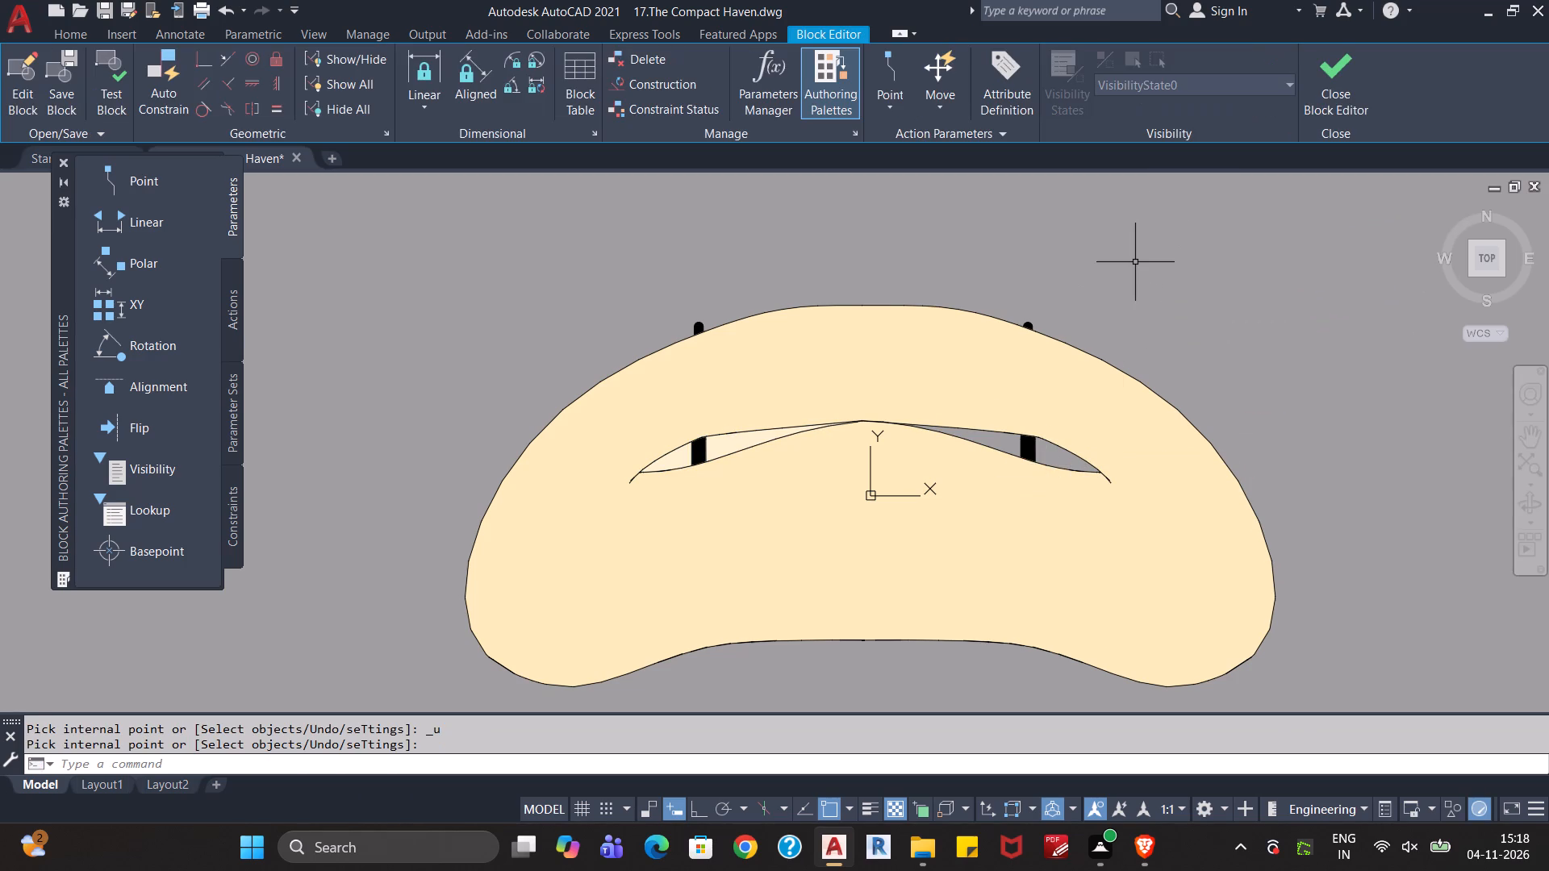
Fill the two gap areas on either side of the sofa's right bar with a solid hatch in 254,240,205.
{"action": "type", "text": "ha"}
{"action": "key", "text": "Return"}
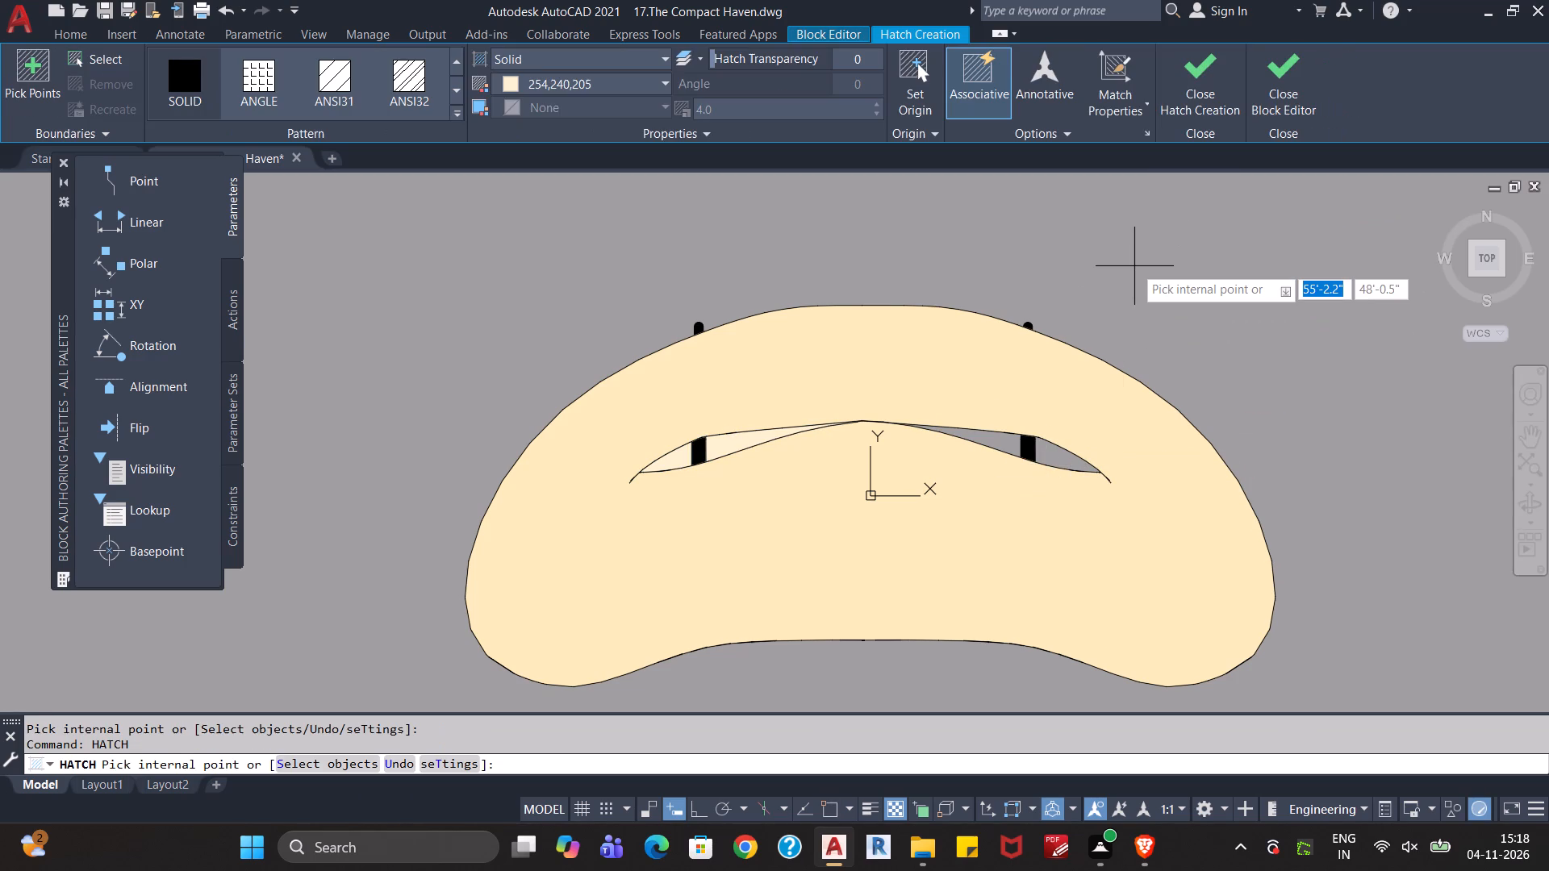
{"action": "left_click", "coordinate": [1005, 441]}
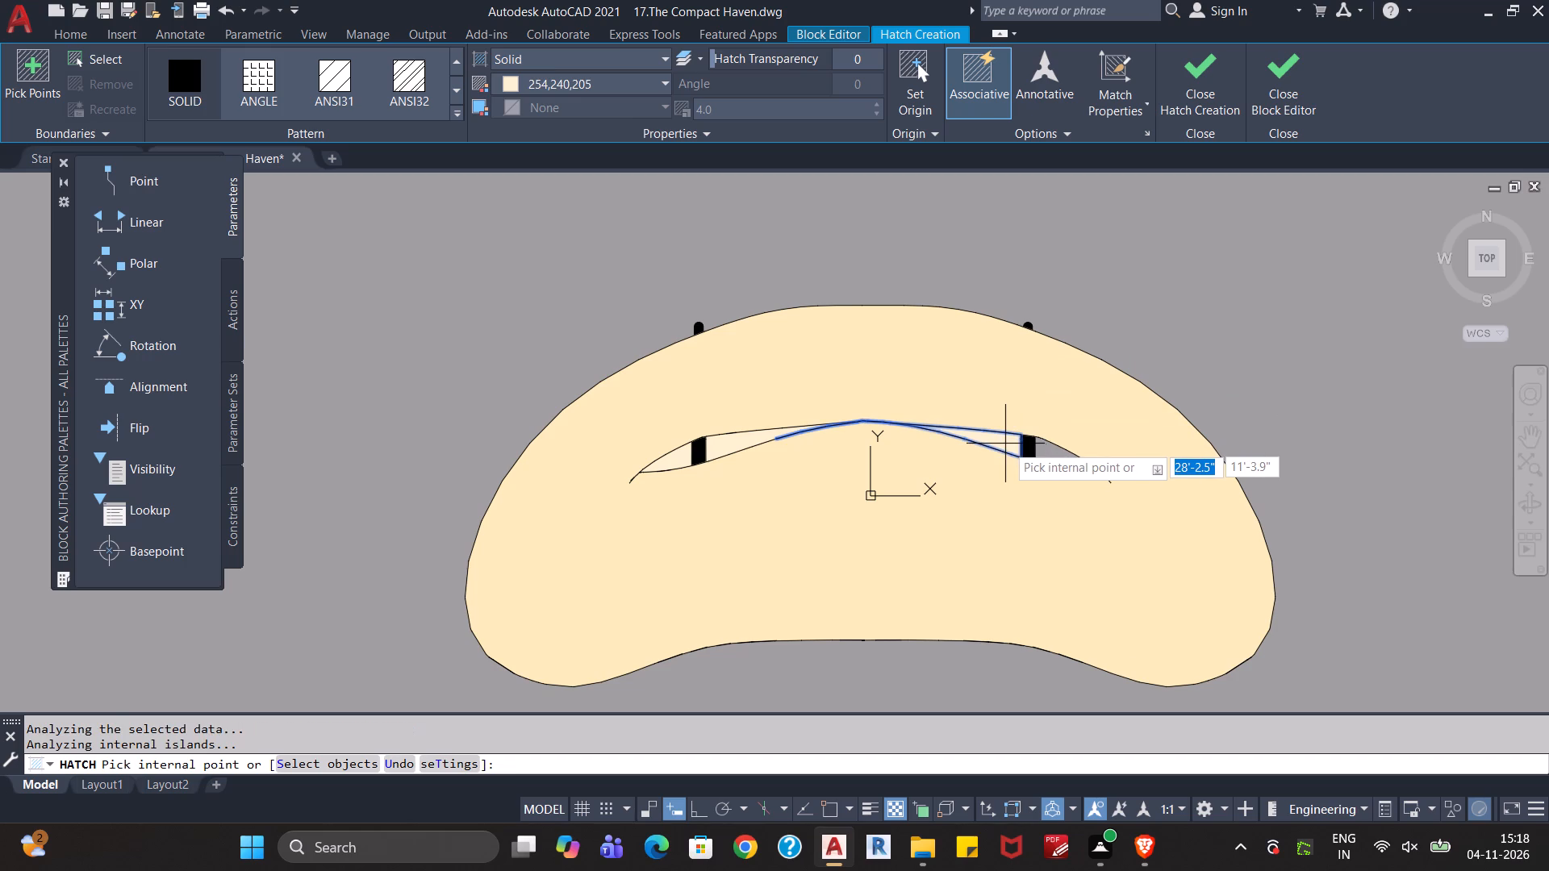
{"action": "left_click", "coordinate": [1072, 466]}
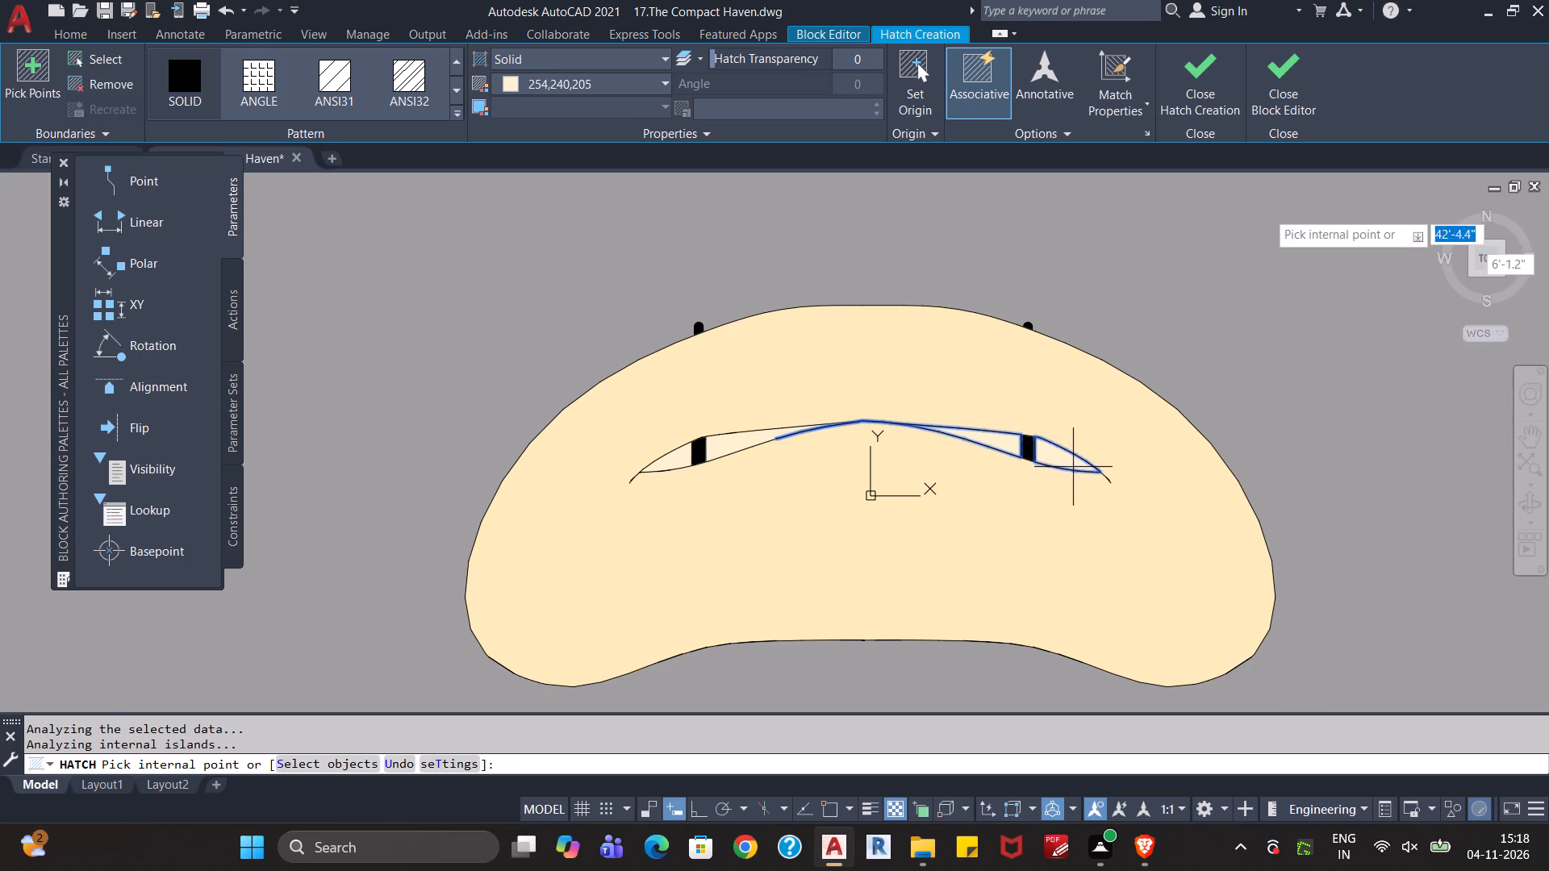
{"action": "left_click", "coordinate": [1227, 103]}
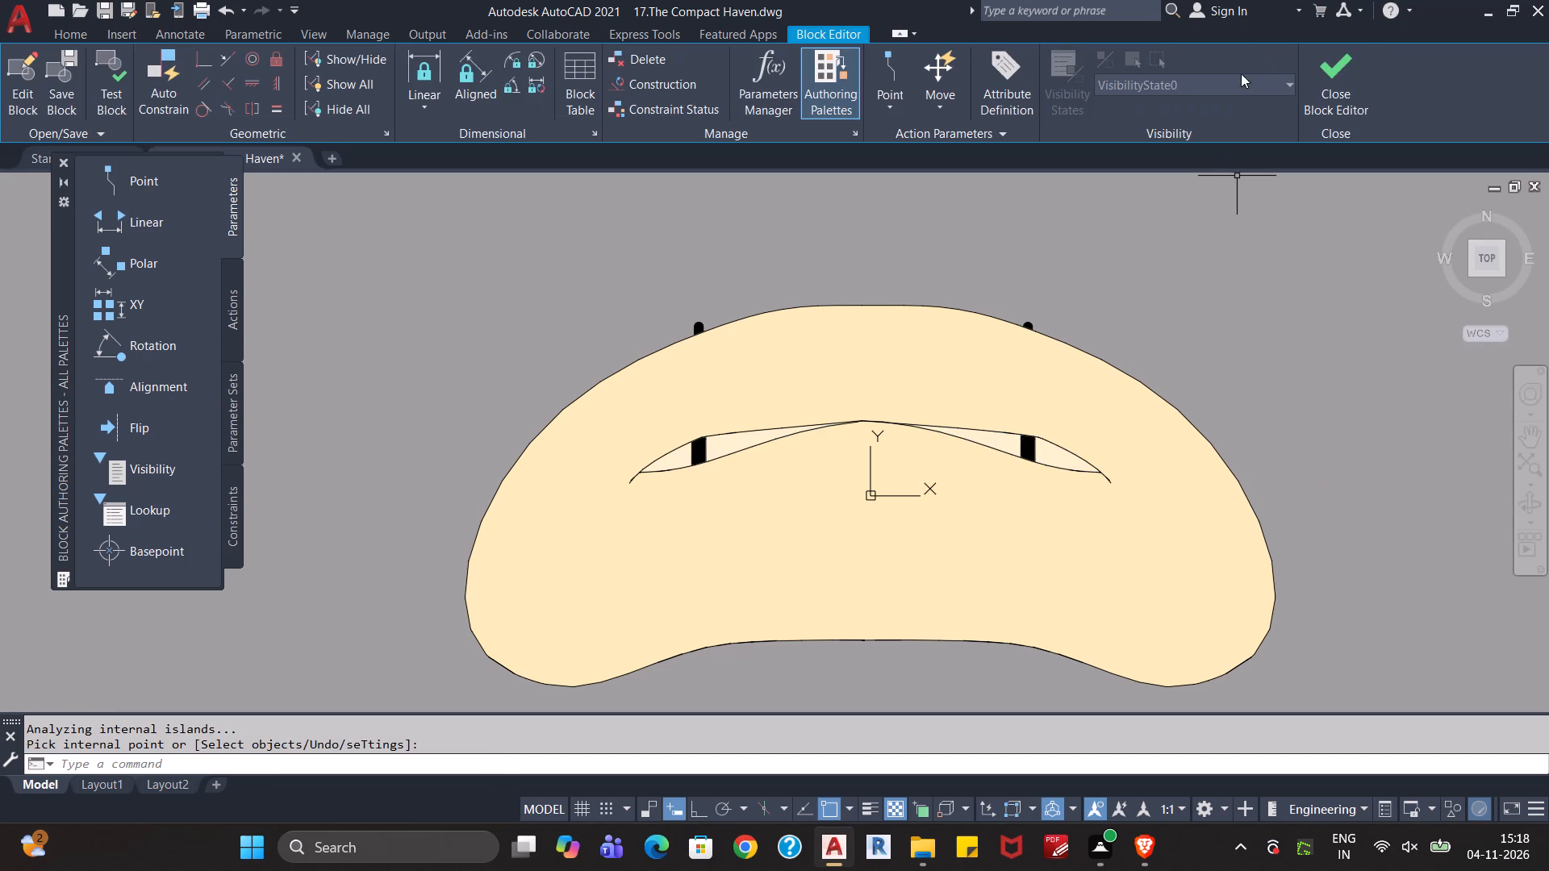
Close the block editor, saving the changes to CBV_06.
{"action": "left_click", "coordinate": [1320, 67]}
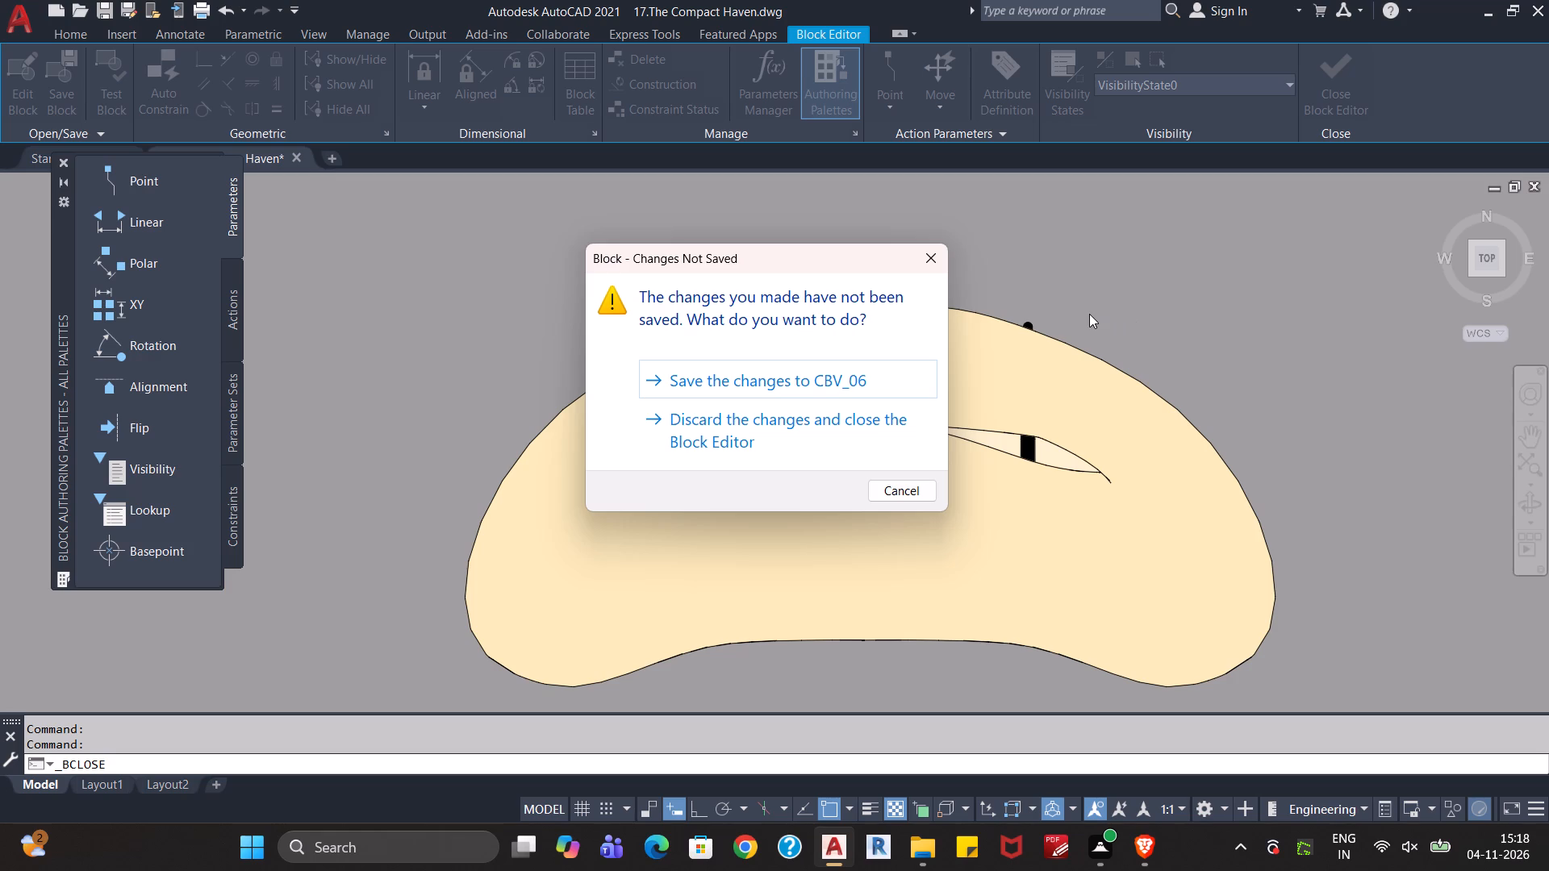
{"action": "left_click", "coordinate": [830, 377]}
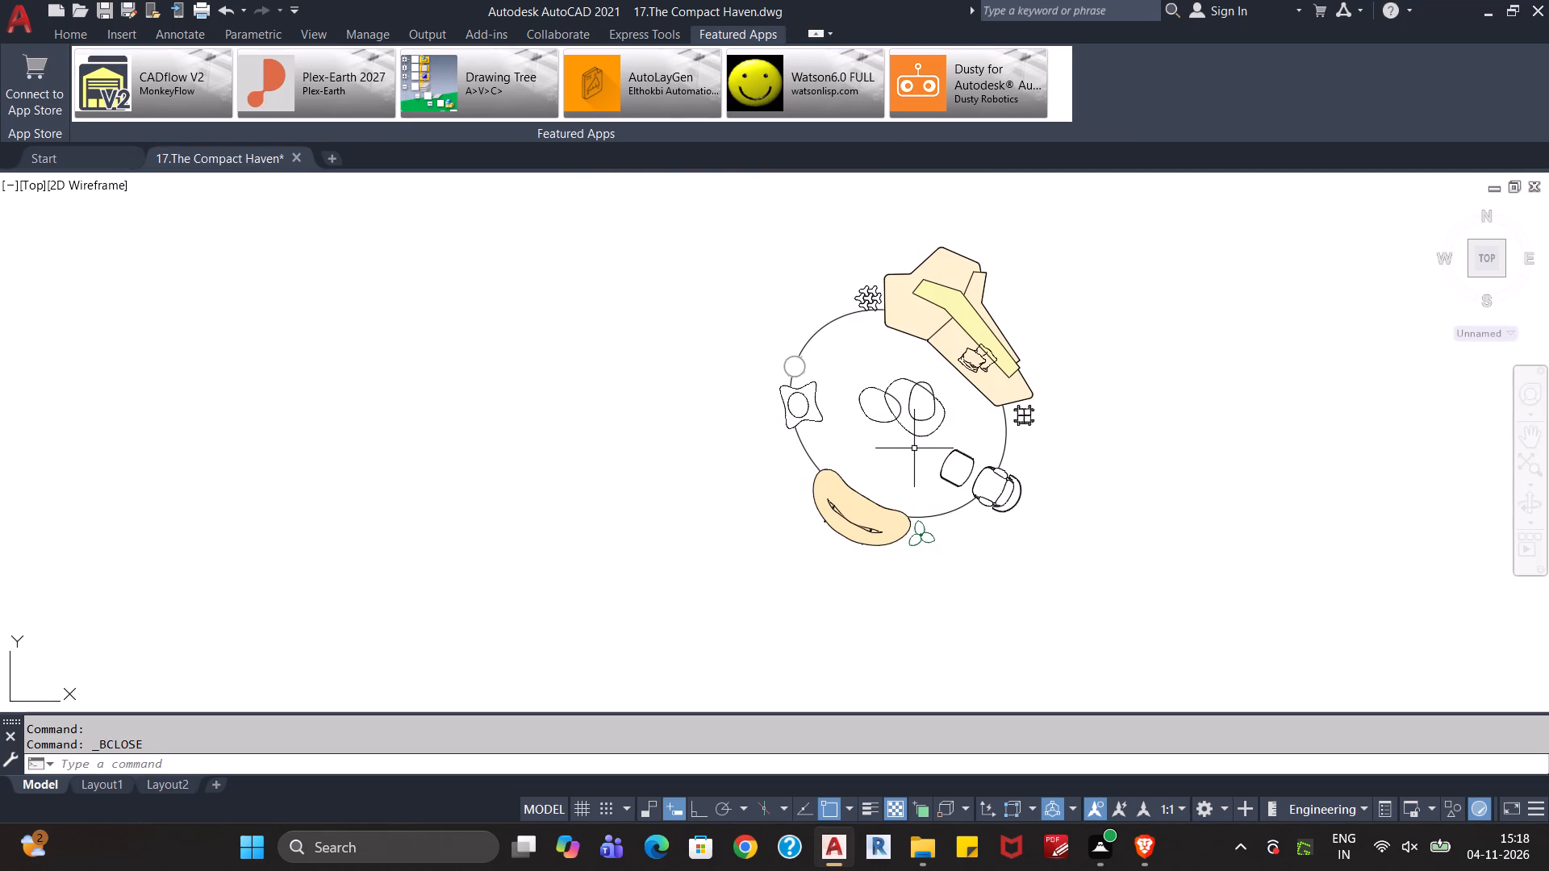
Fill the upper leaf of the three-leaf plant beside the curved sofa with a GR_INVSPH gradient hatch from 0,107,0 to Green.
{"action": "scroll", "coordinate": [914, 447], "scroll_direction": "down", "scroll_amount": 1}
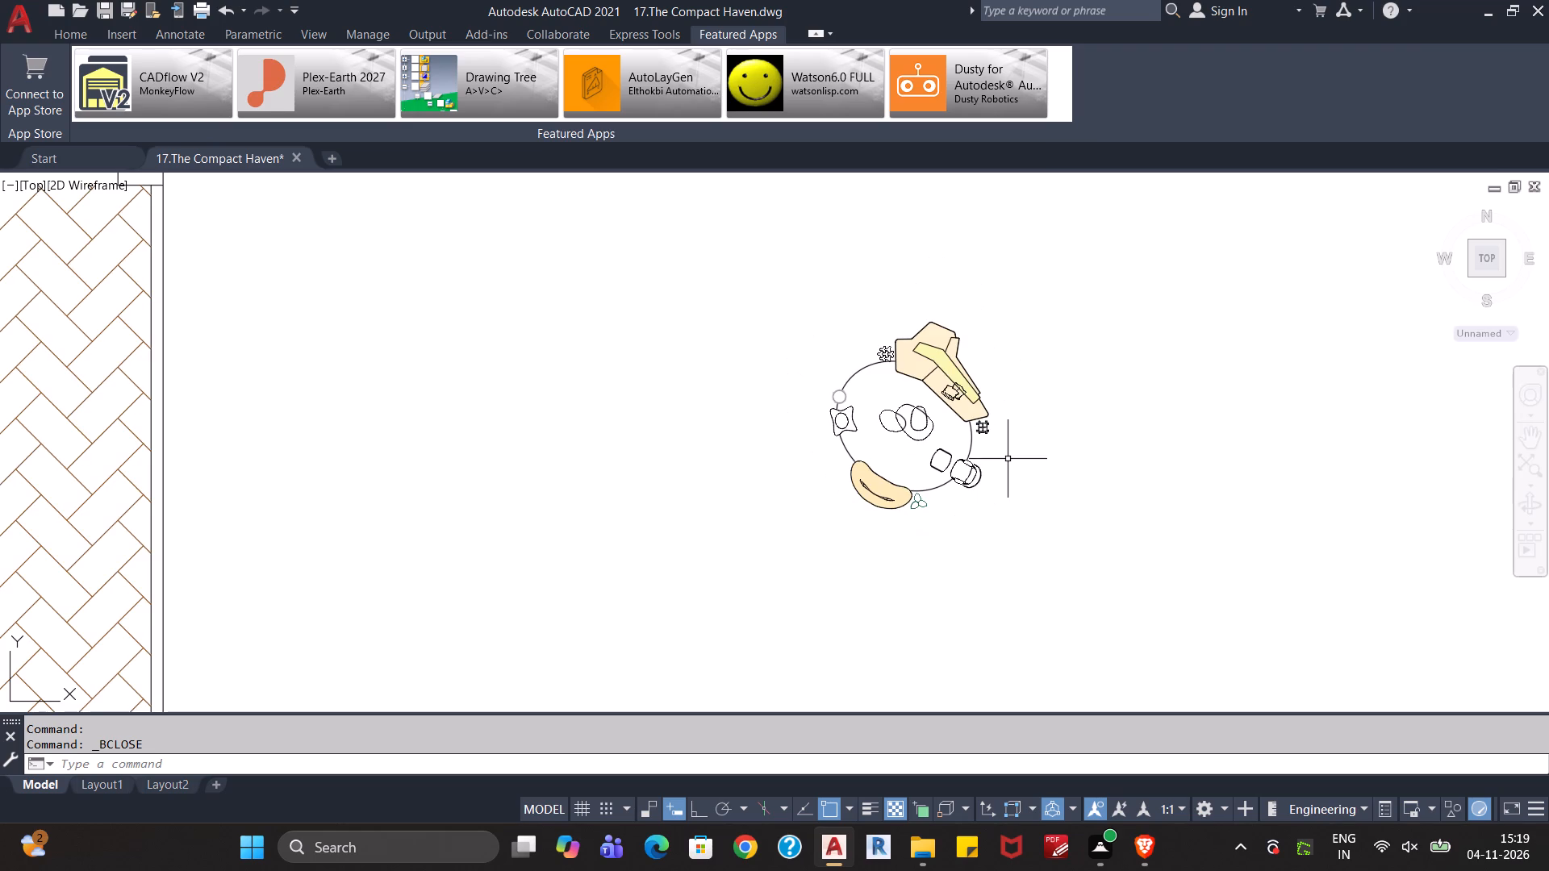
{"action": "scroll", "coordinate": [998, 447], "scroll_direction": "up", "scroll_amount": 2}
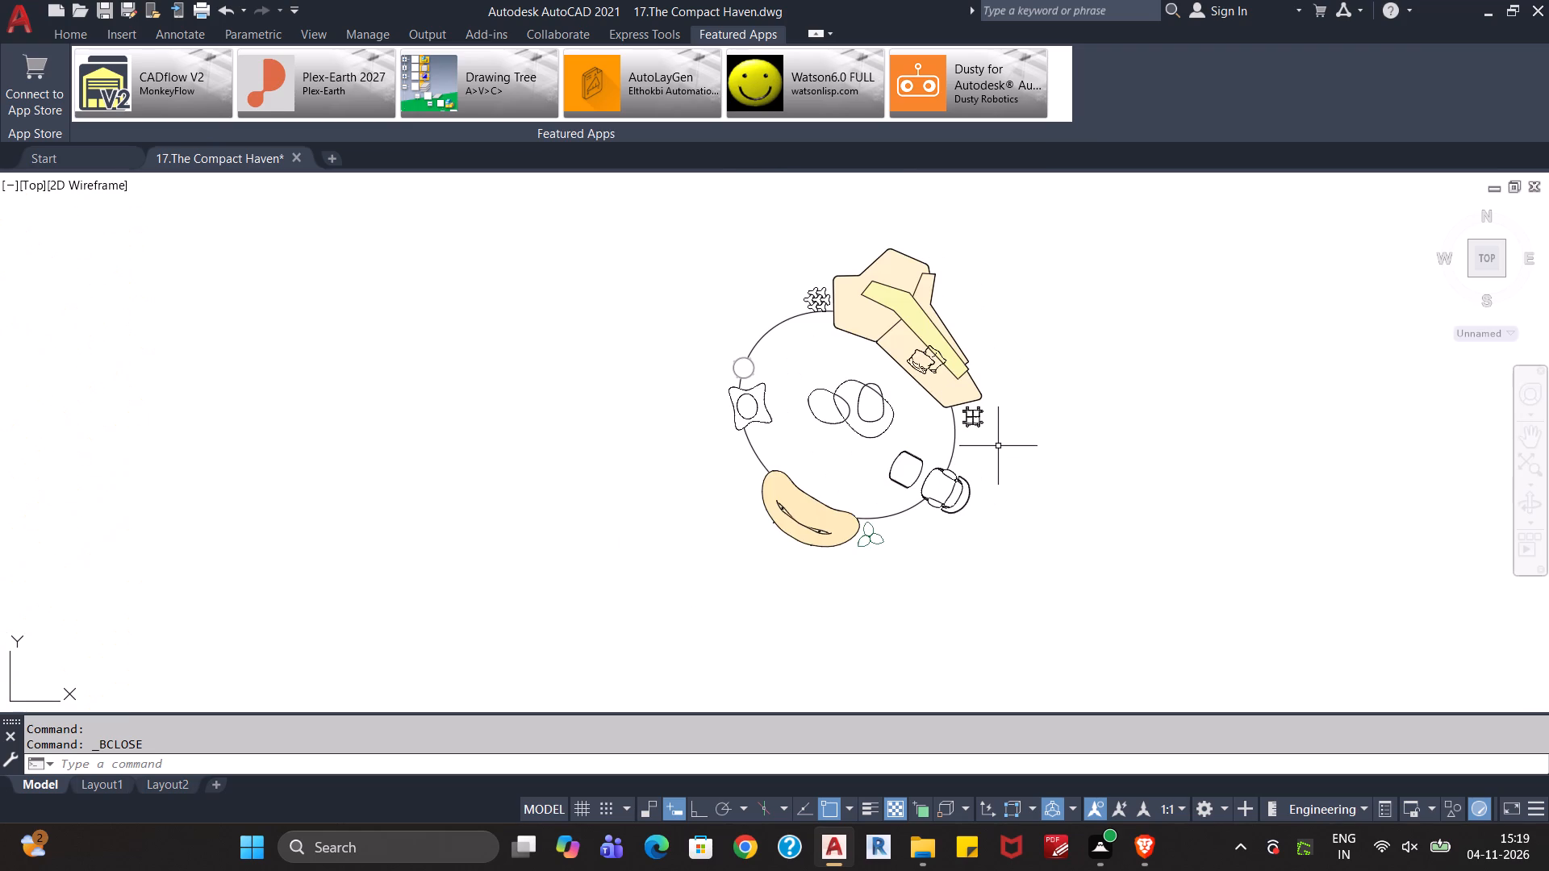
{"action": "scroll", "coordinate": [1000, 440], "scroll_direction": "down", "scroll_amount": 1}
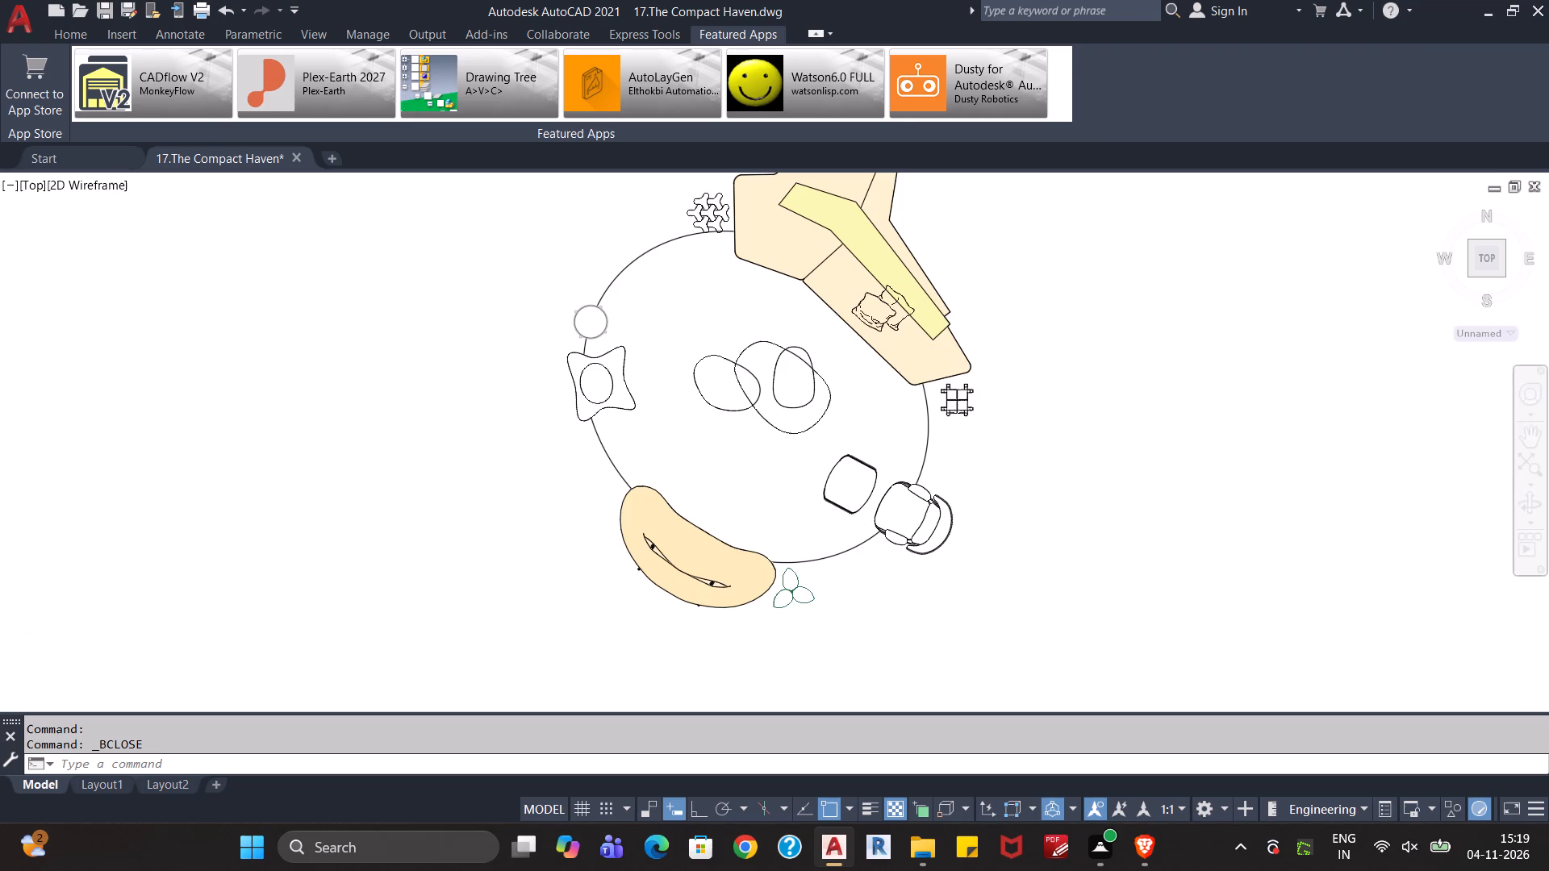
{"action": "key", "text": "Escape"}
{"action": "key", "text": "Escape"}
{"action": "type", "text": "ha"}
{"action": "key", "text": "Return"}
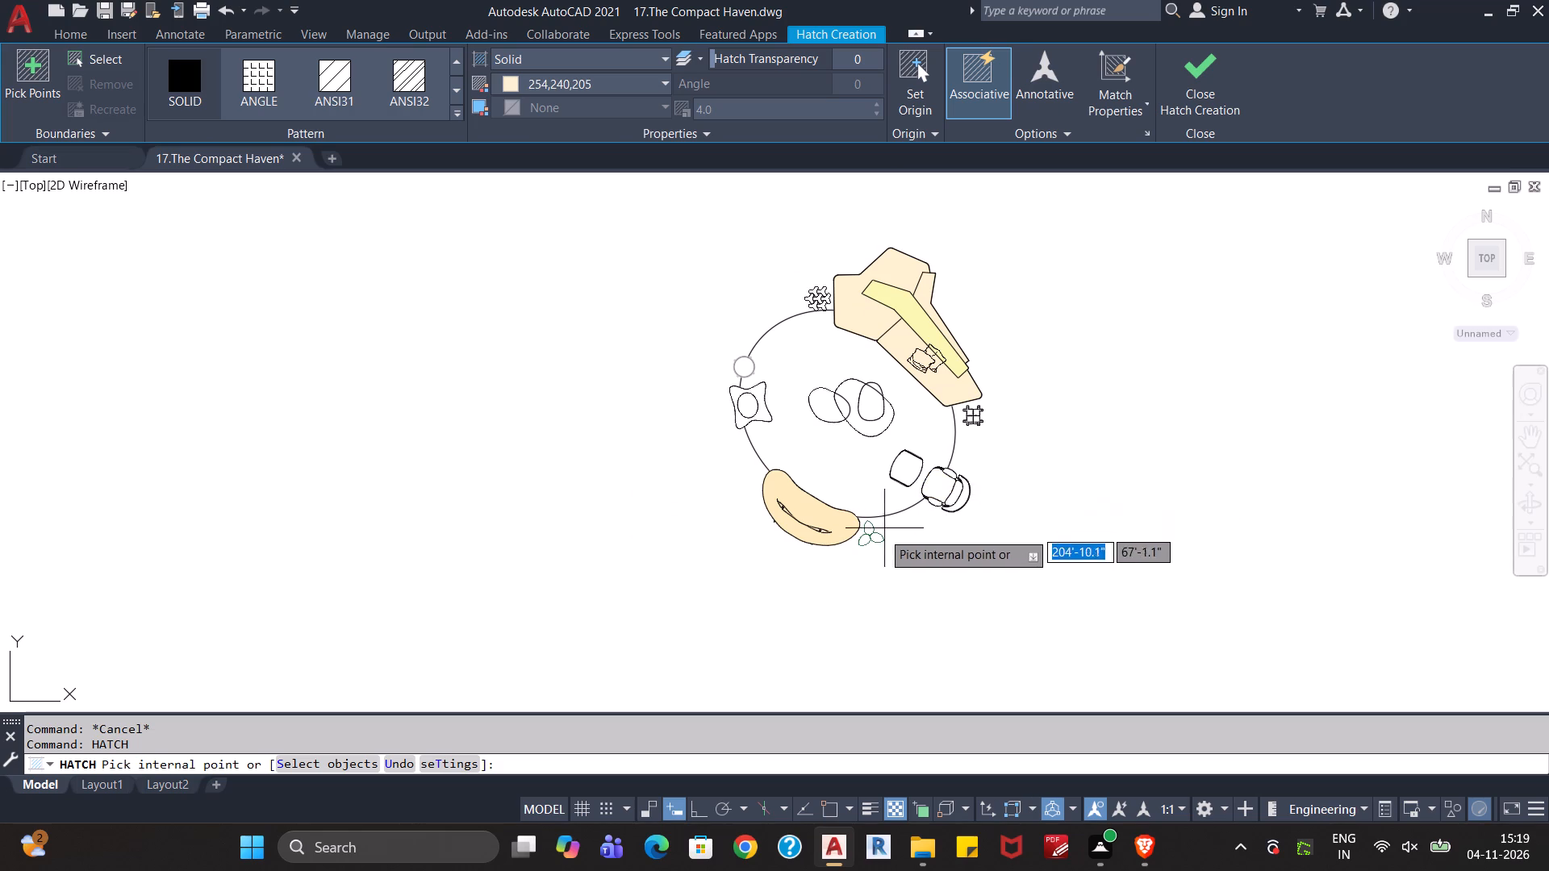
{"action": "left_click", "coordinate": [642, 82]}
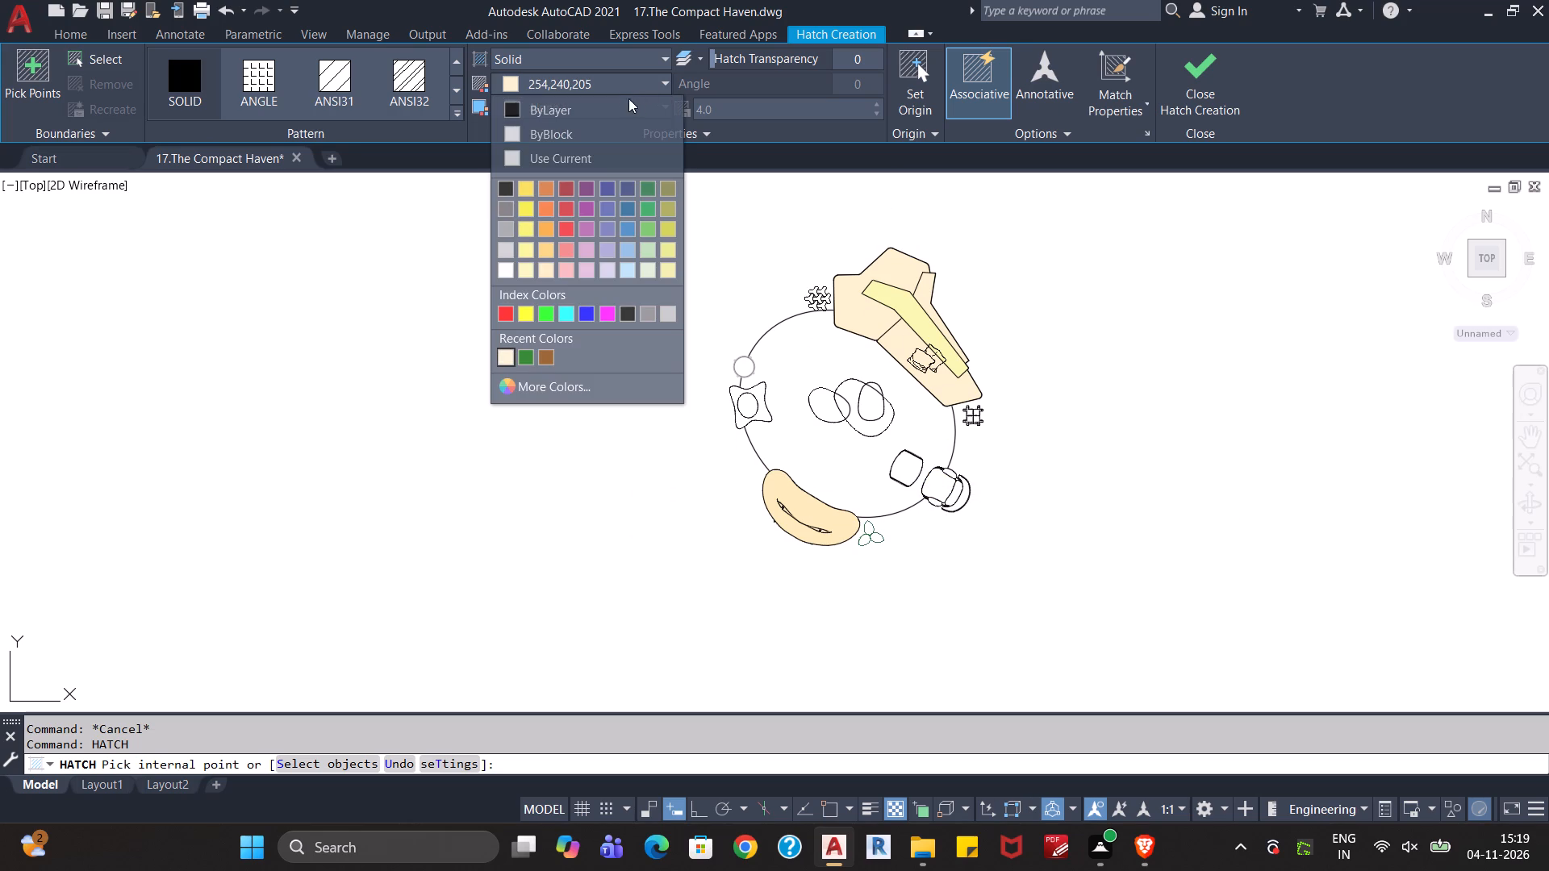
{"action": "left_click", "coordinate": [618, 60]}
{"action": "left_click", "coordinate": [629, 48]}
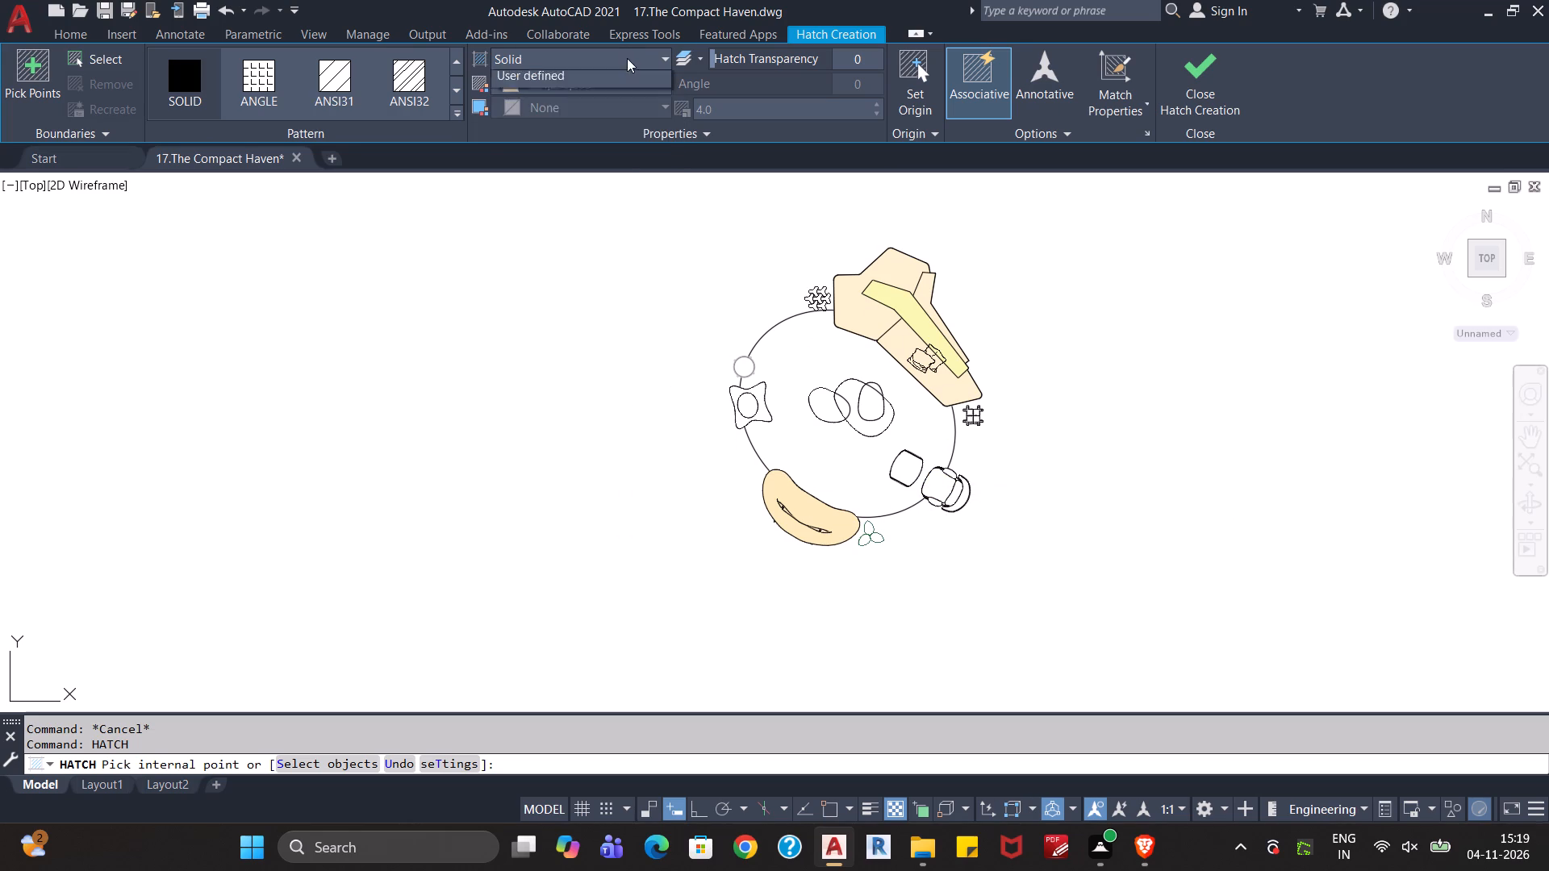
{"action": "left_click", "coordinate": [592, 98]}
{"action": "left_click", "coordinate": [605, 86]}
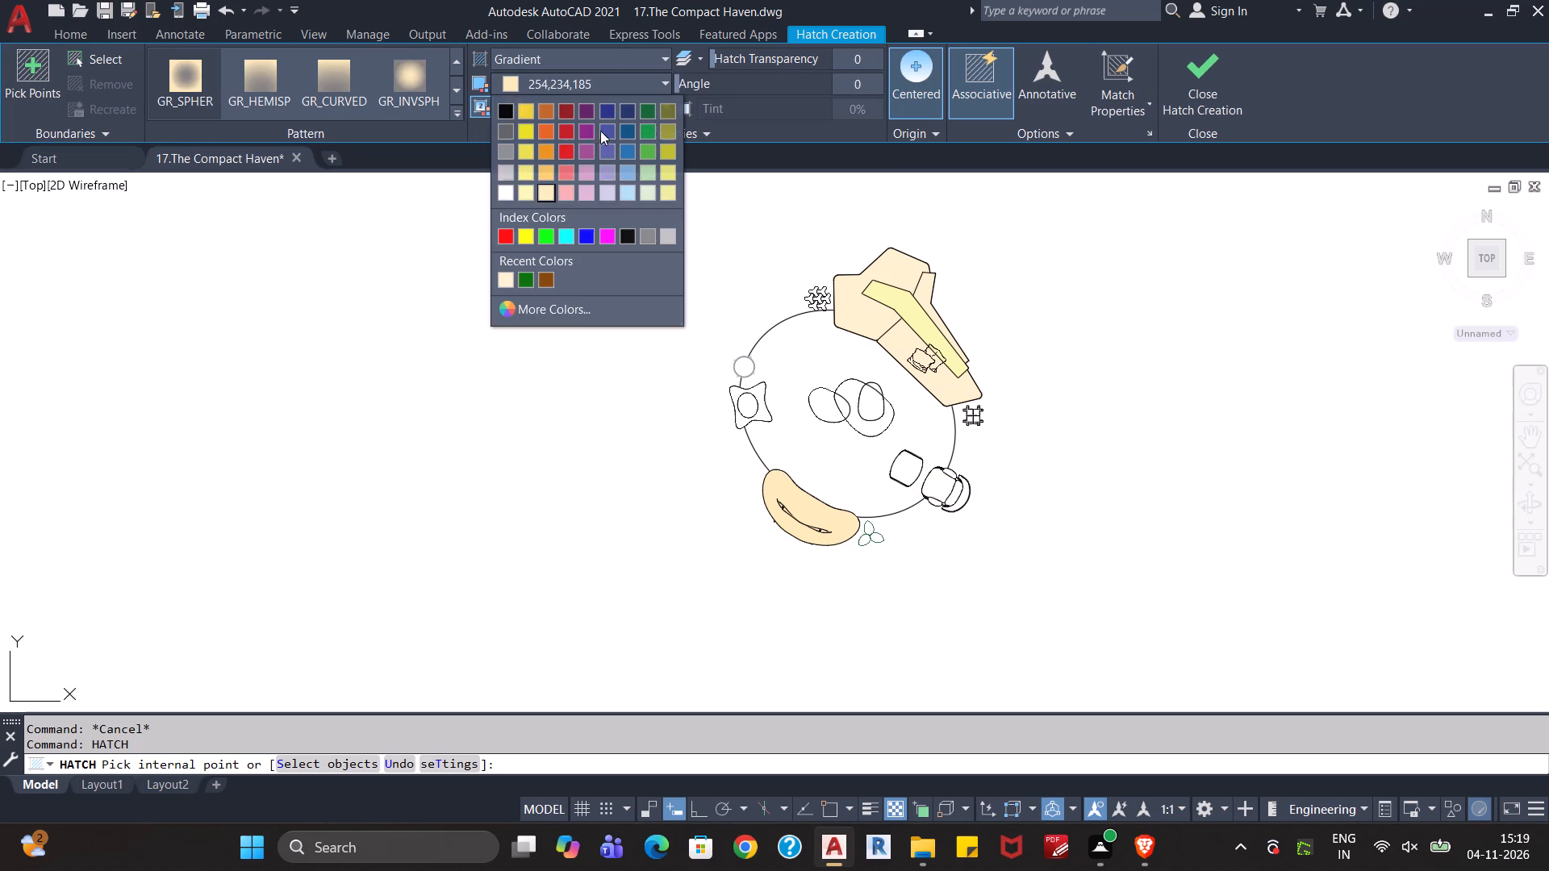
{"action": "left_click", "coordinate": [527, 272]}
{"action": "left_click", "coordinate": [566, 110]}
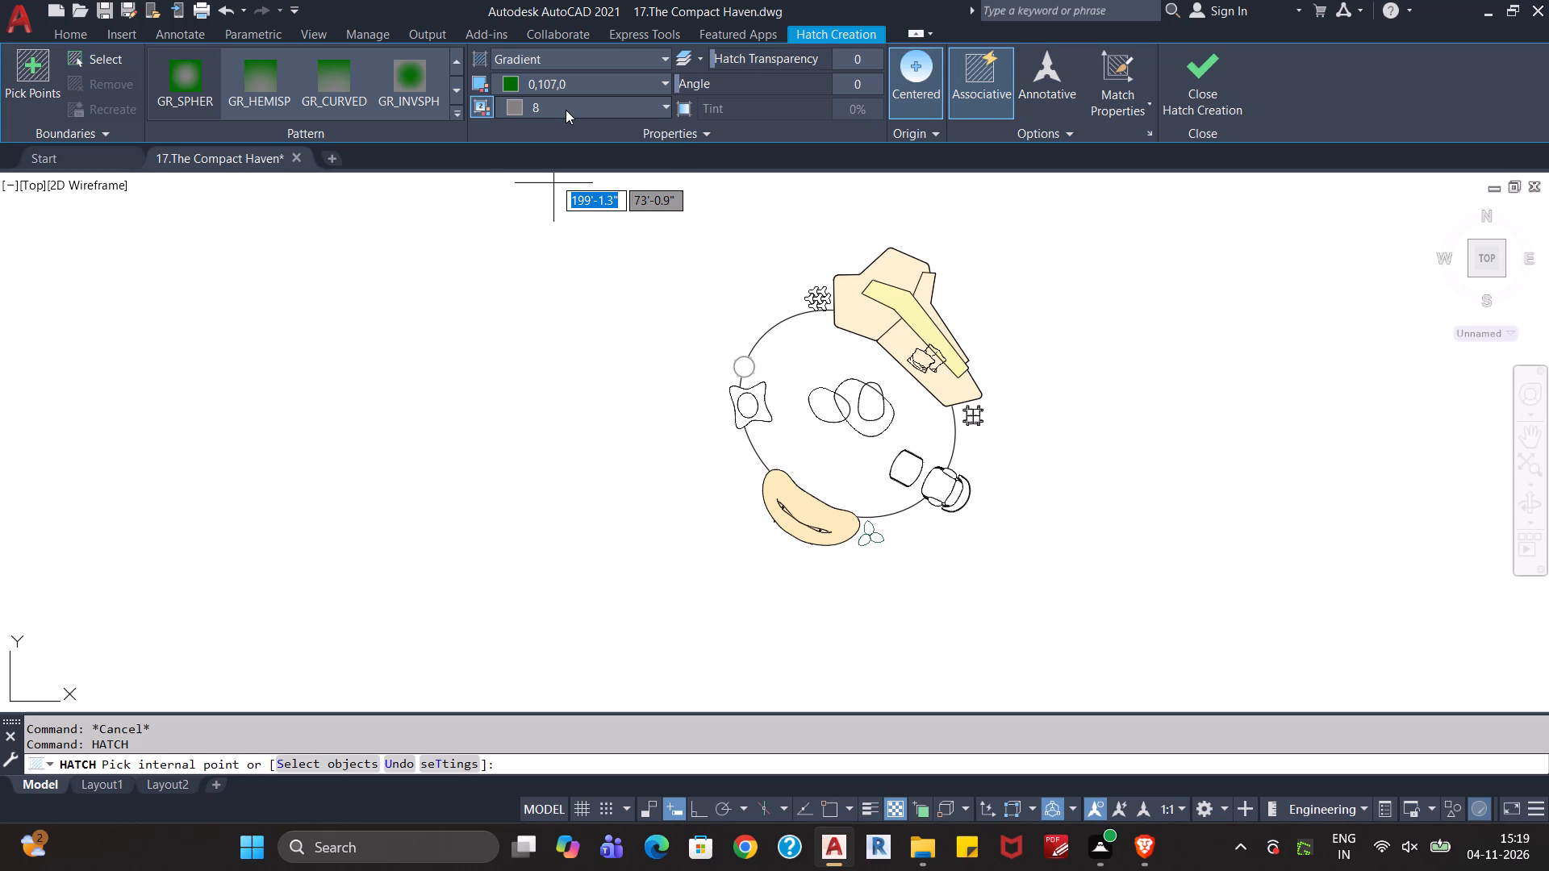
{"action": "left_click", "coordinate": [550, 255]}
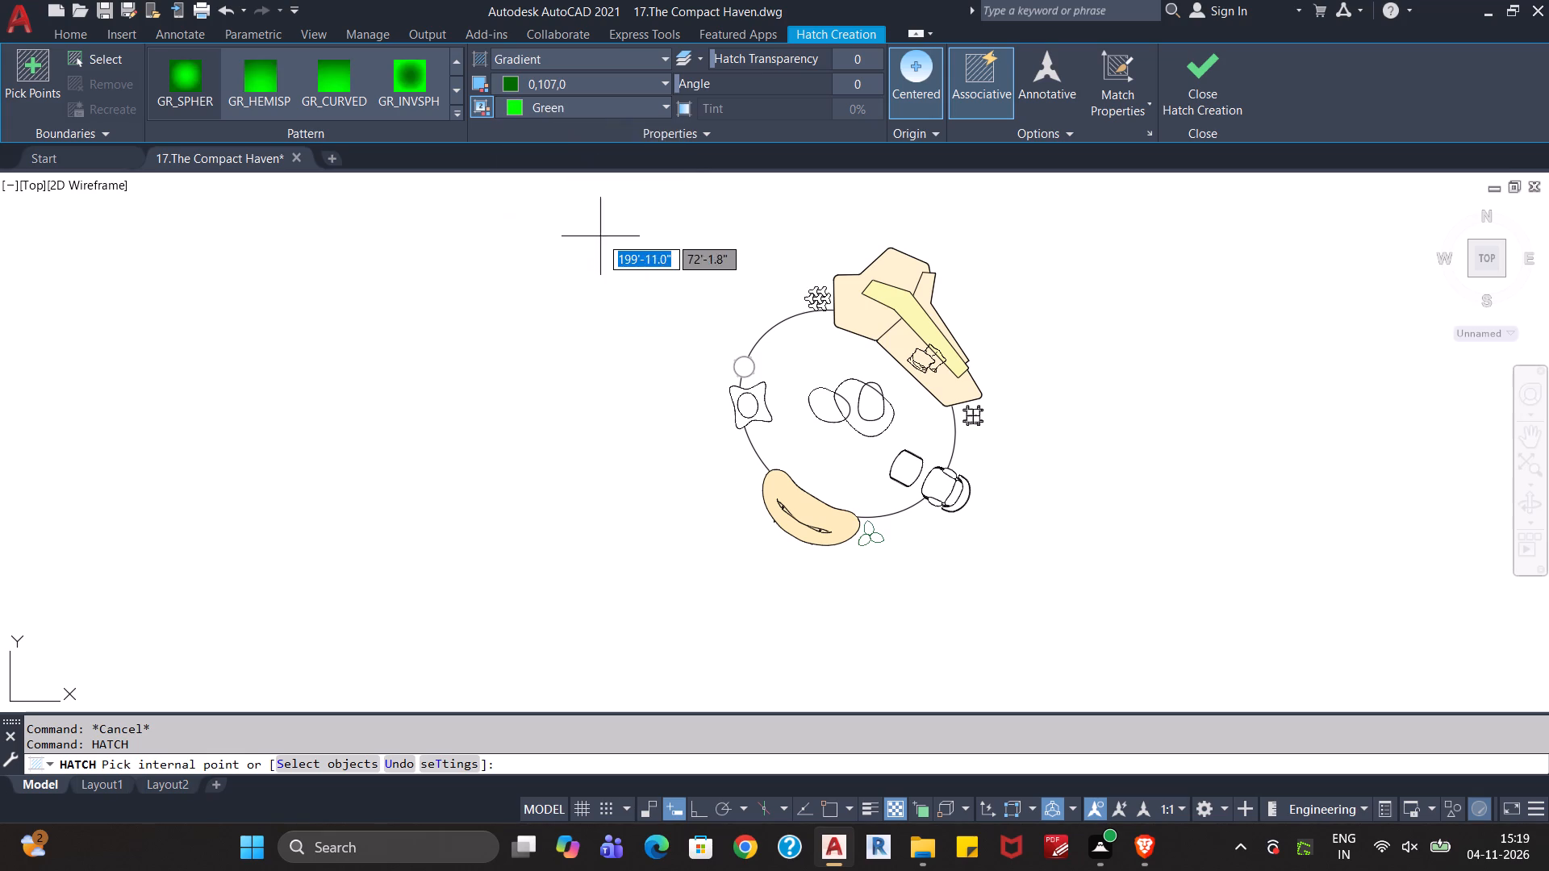
{"action": "left_click", "coordinate": [415, 77]}
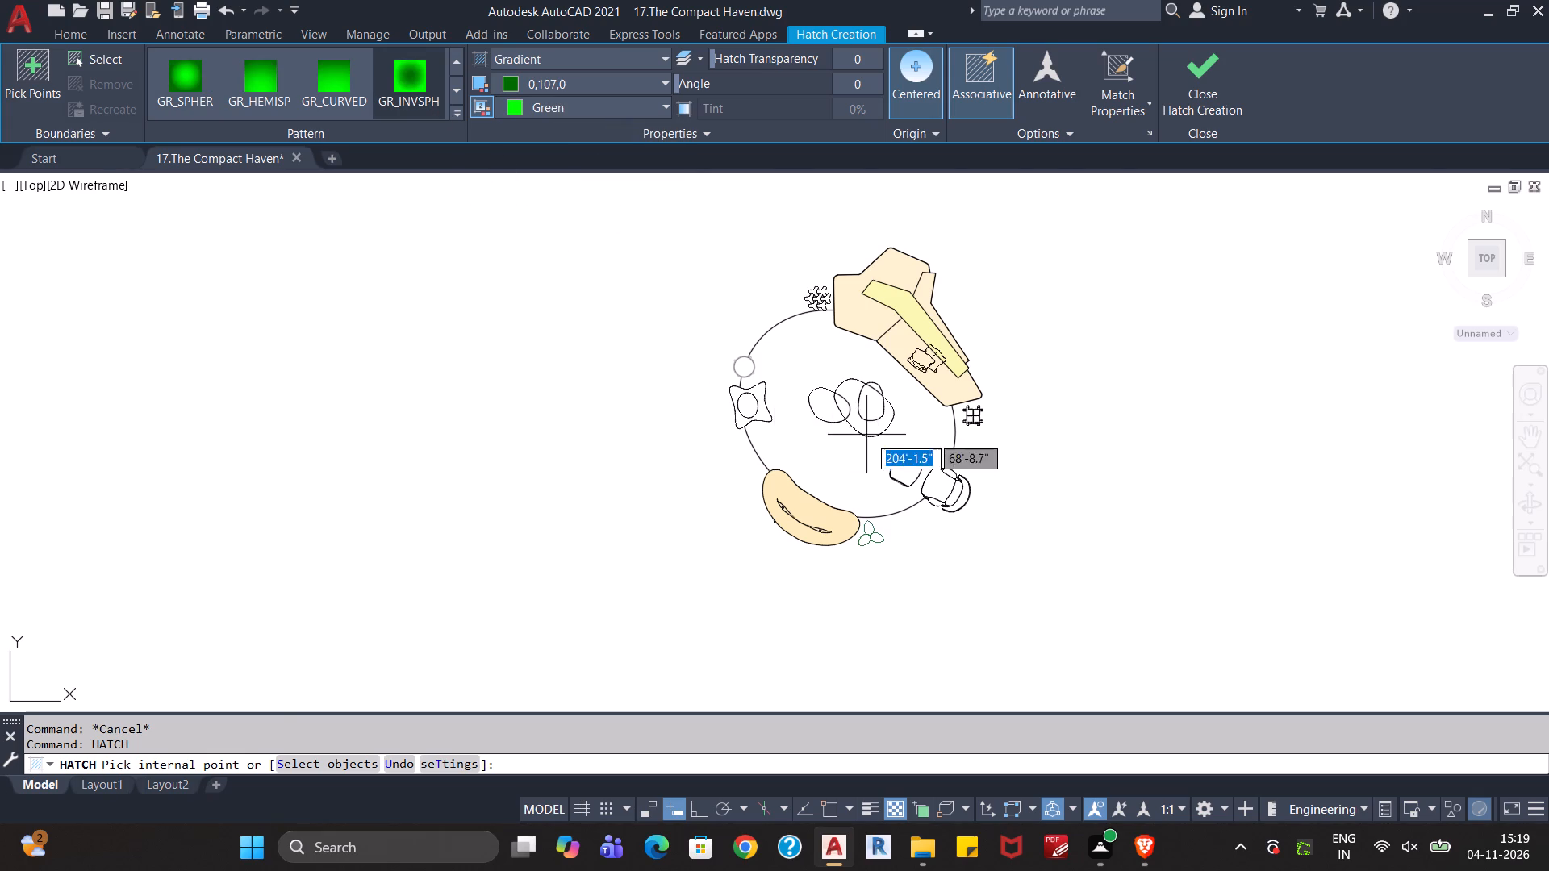
{"action": "scroll", "coordinate": [868, 490], "scroll_direction": "up", "scroll_amount": 4}
{"action": "middle_click_drag", "start_coordinate": [865, 524], "coordinate": [850, 280]}
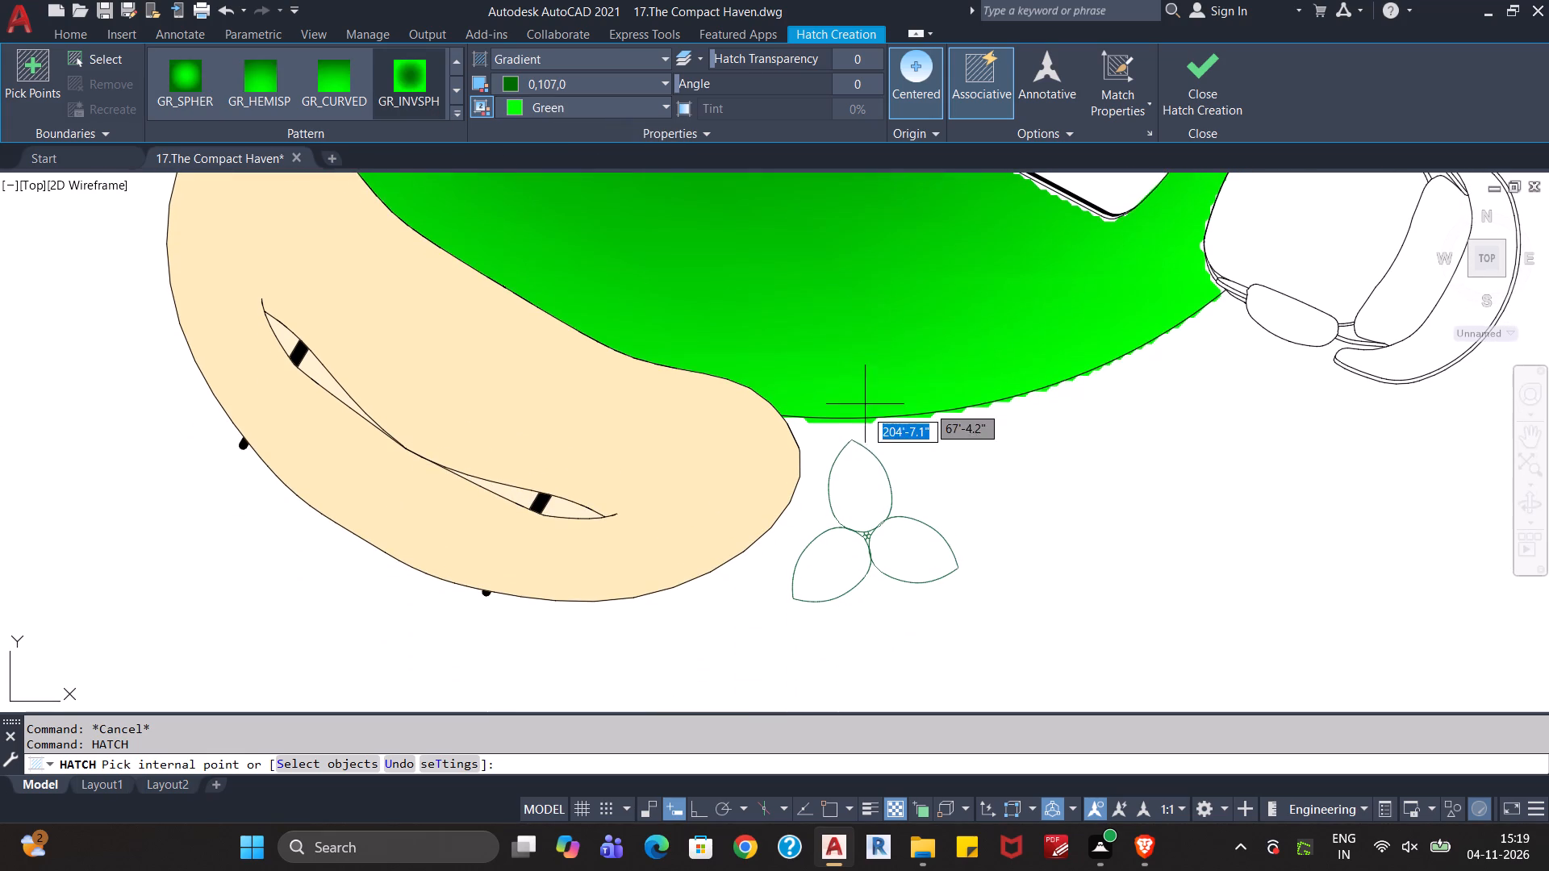
{"action": "left_click", "coordinate": [862, 474]}
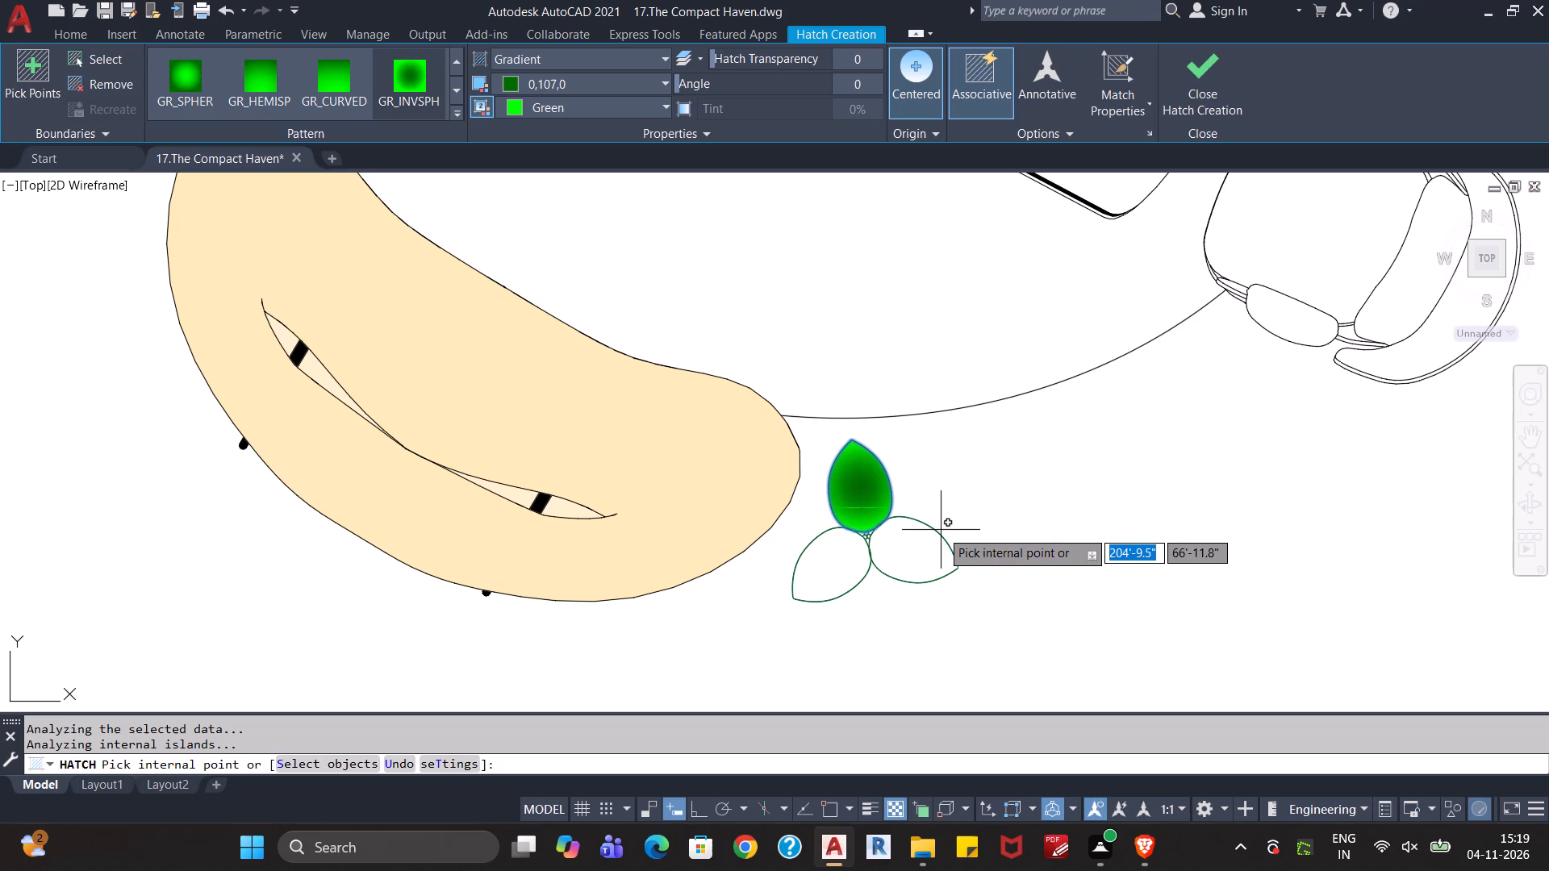
{"action": "left_click", "coordinate": [1194, 92]}
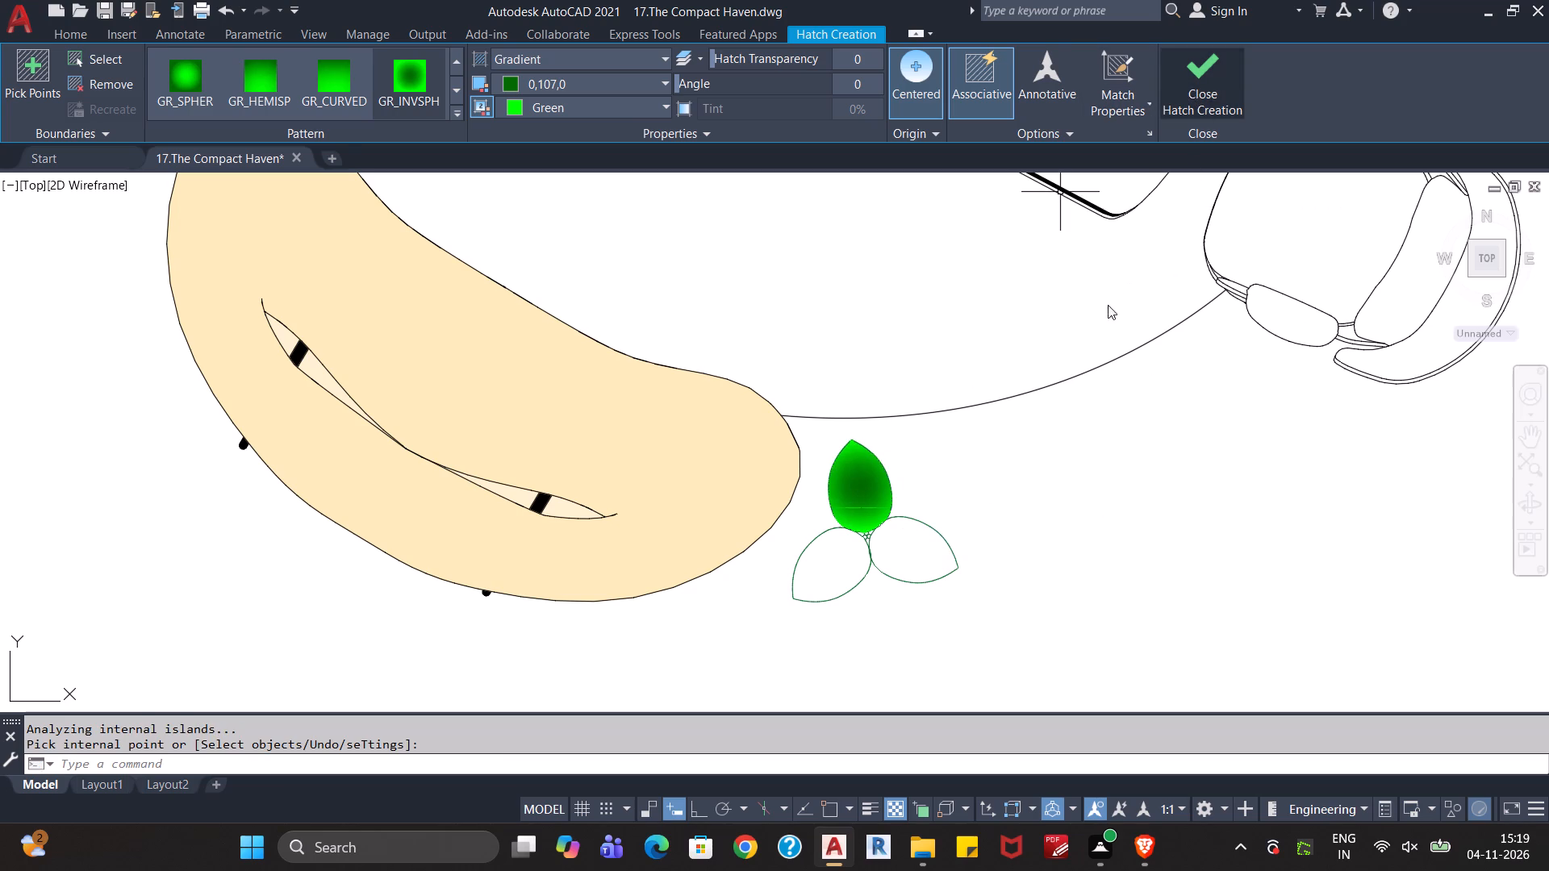
Fill the right leaf of the three-leaf plant with a GR_INVSPH gradient hatch from 0,107,0 to Green.
{"action": "key", "text": "h"}
{"action": "key", "text": "a"}
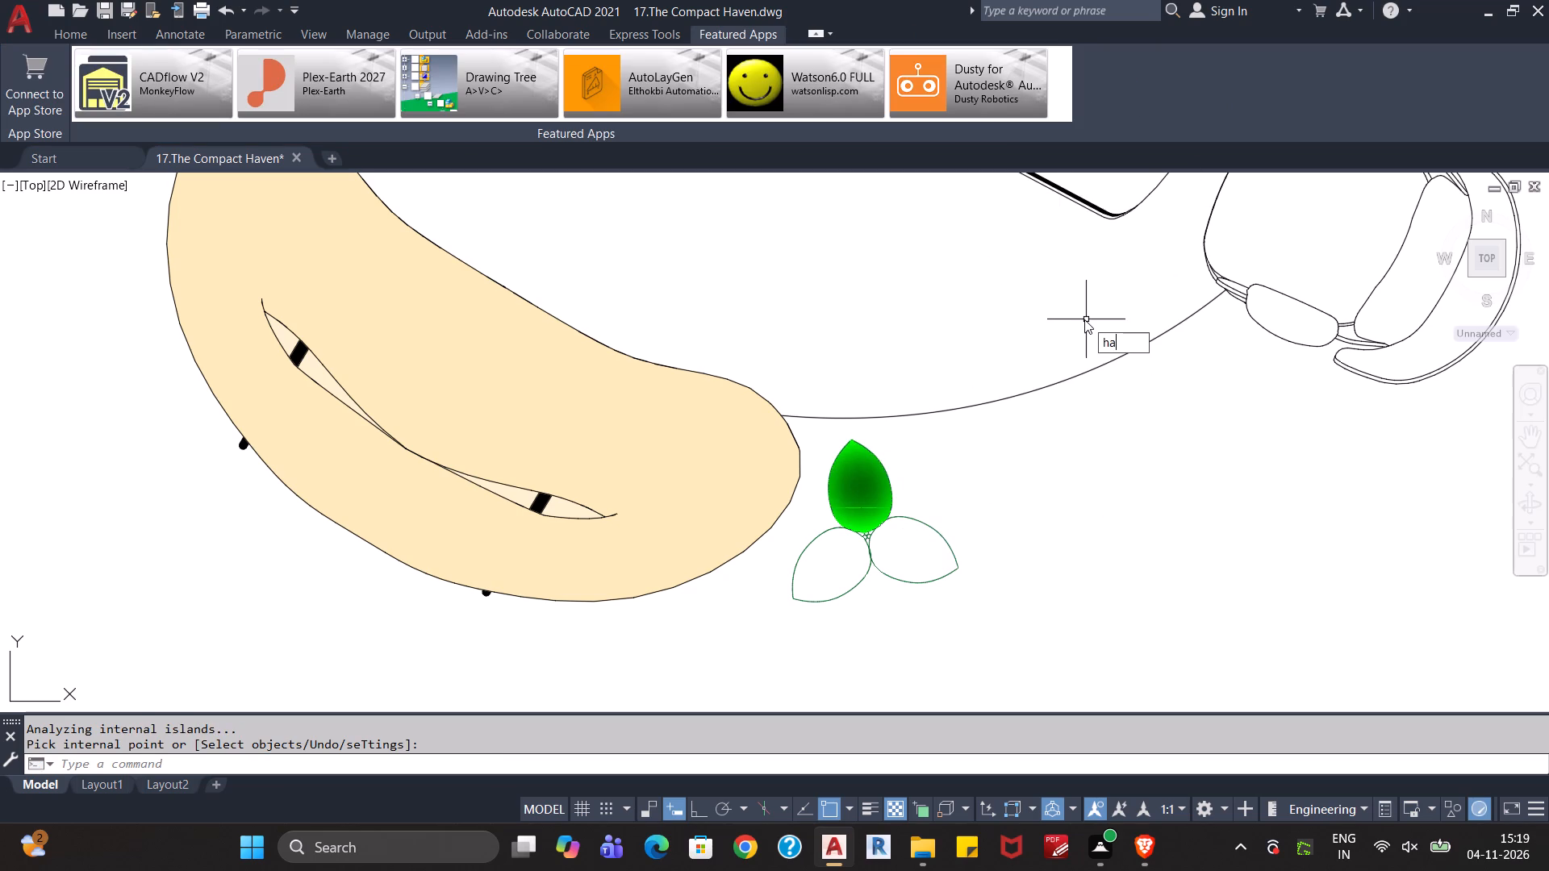
{"action": "key", "text": "Return"}
{"action": "left_click", "coordinate": [900, 544]}
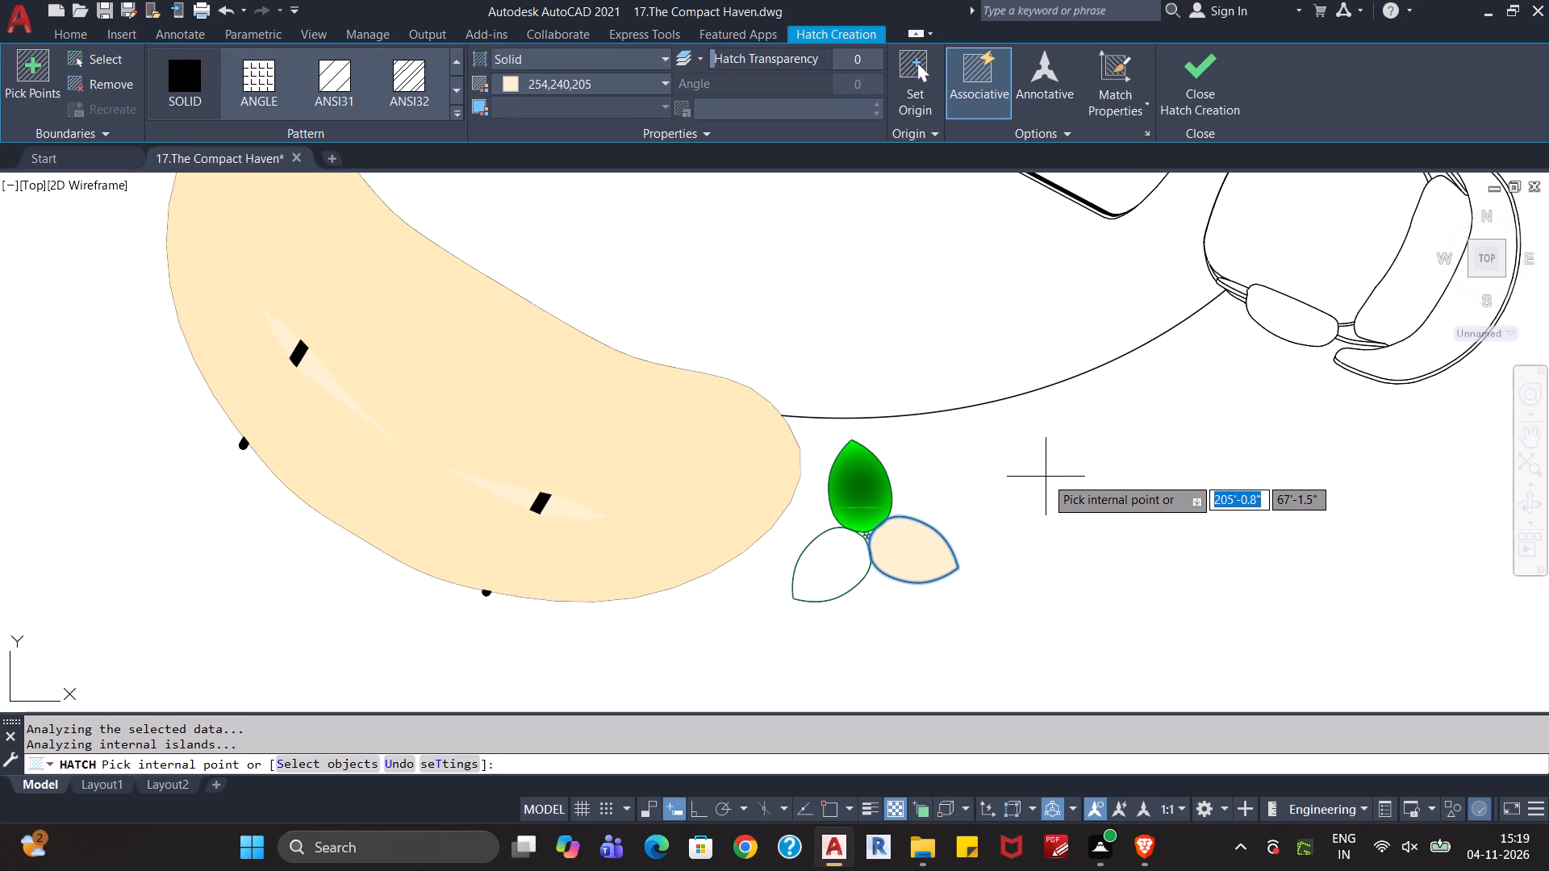
{"action": "key", "text": "ctrl+z"}
{"action": "left_click", "coordinate": [670, 59]}
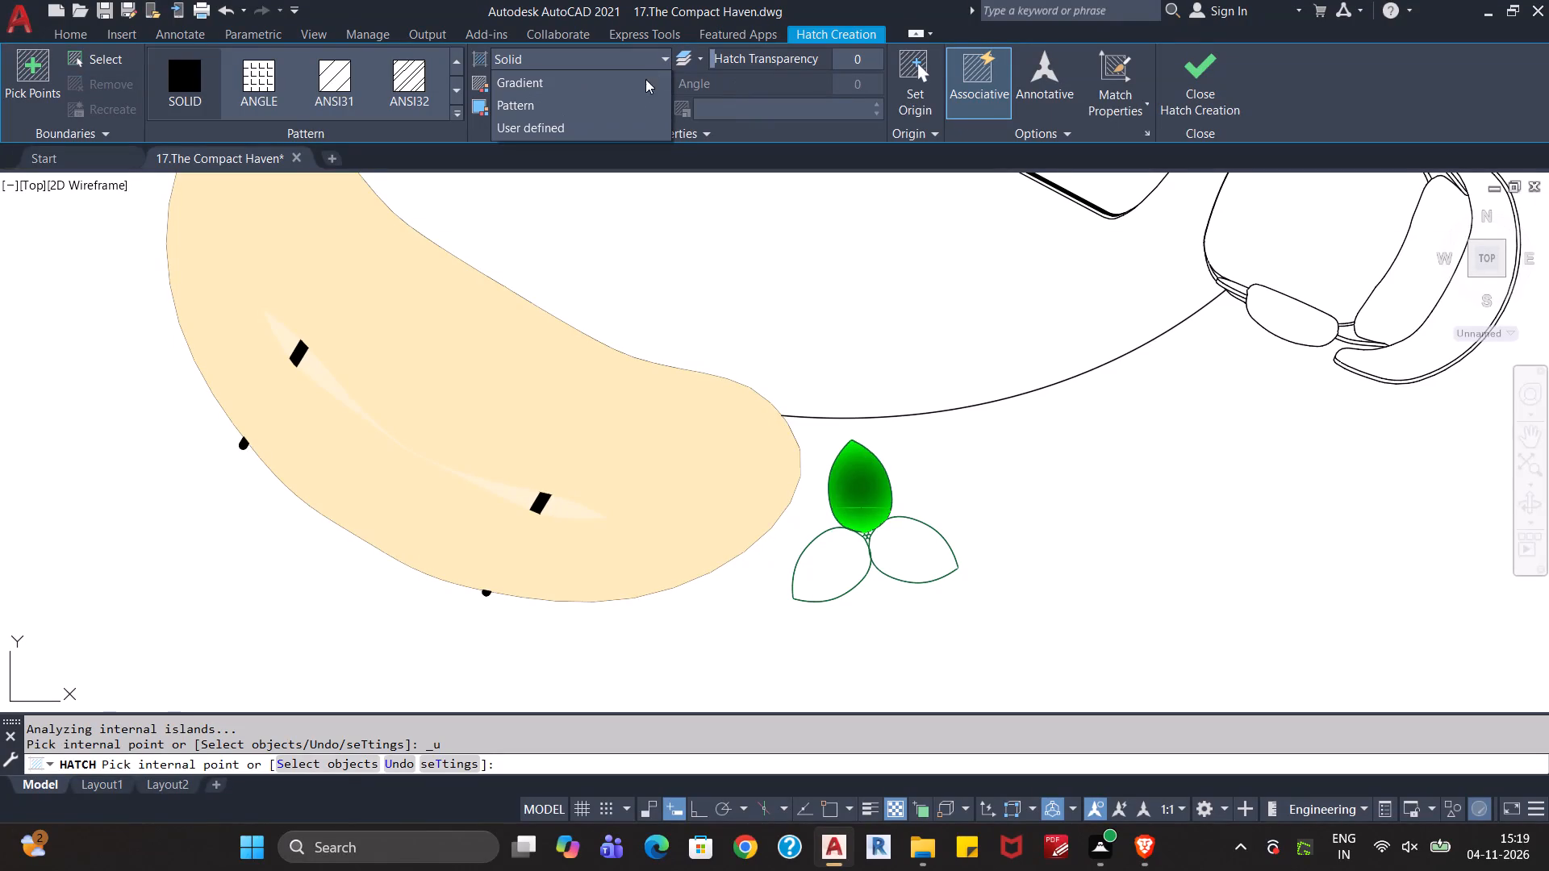
{"action": "left_click", "coordinate": [610, 102]}
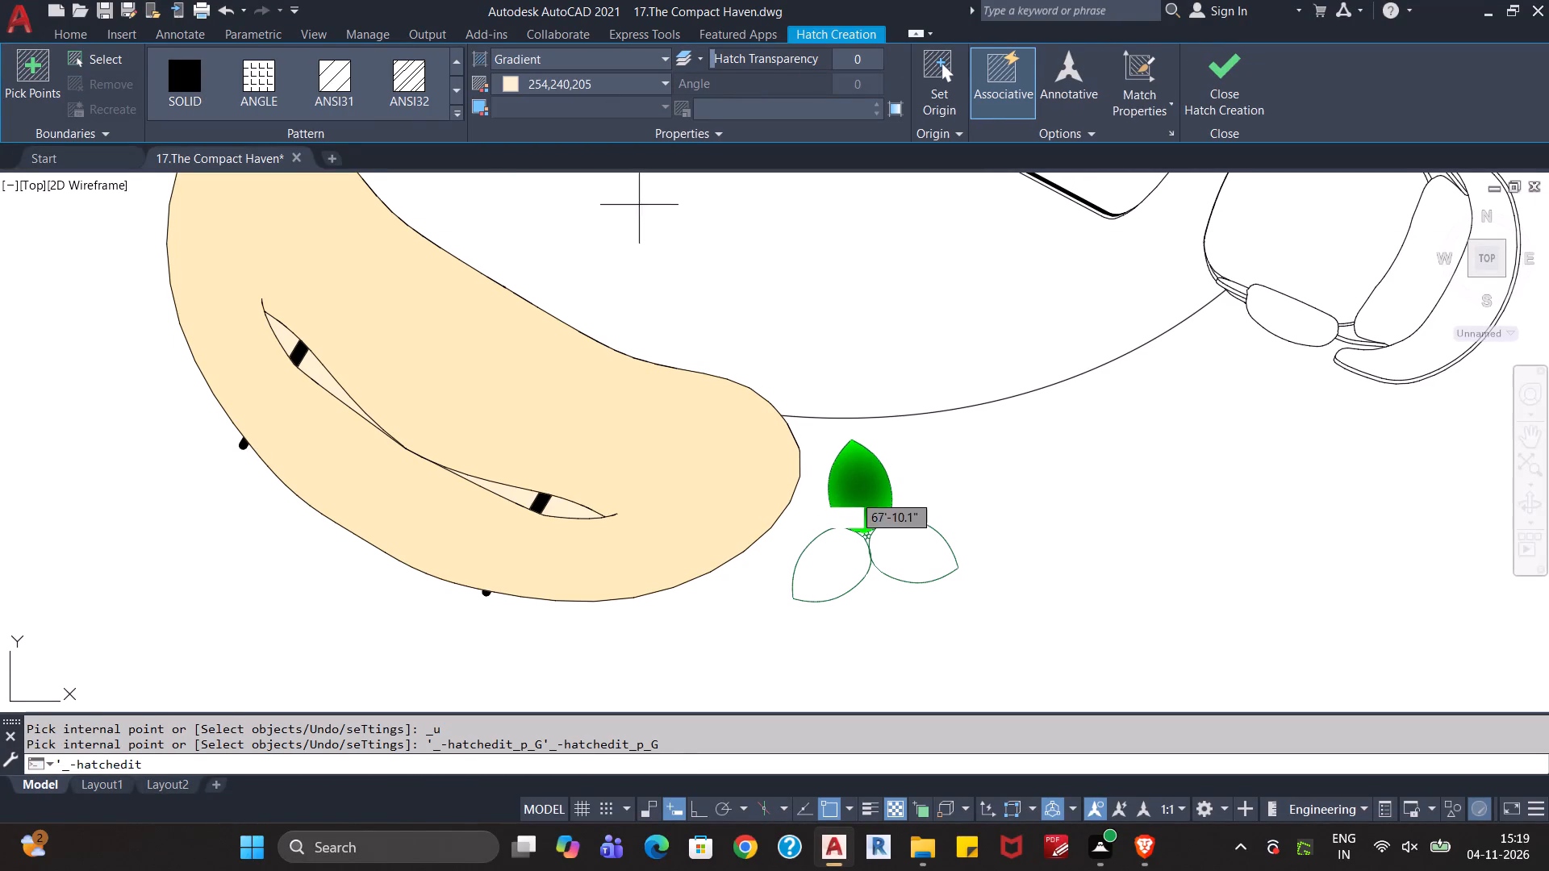
{"action": "left_click", "coordinate": [891, 539]}
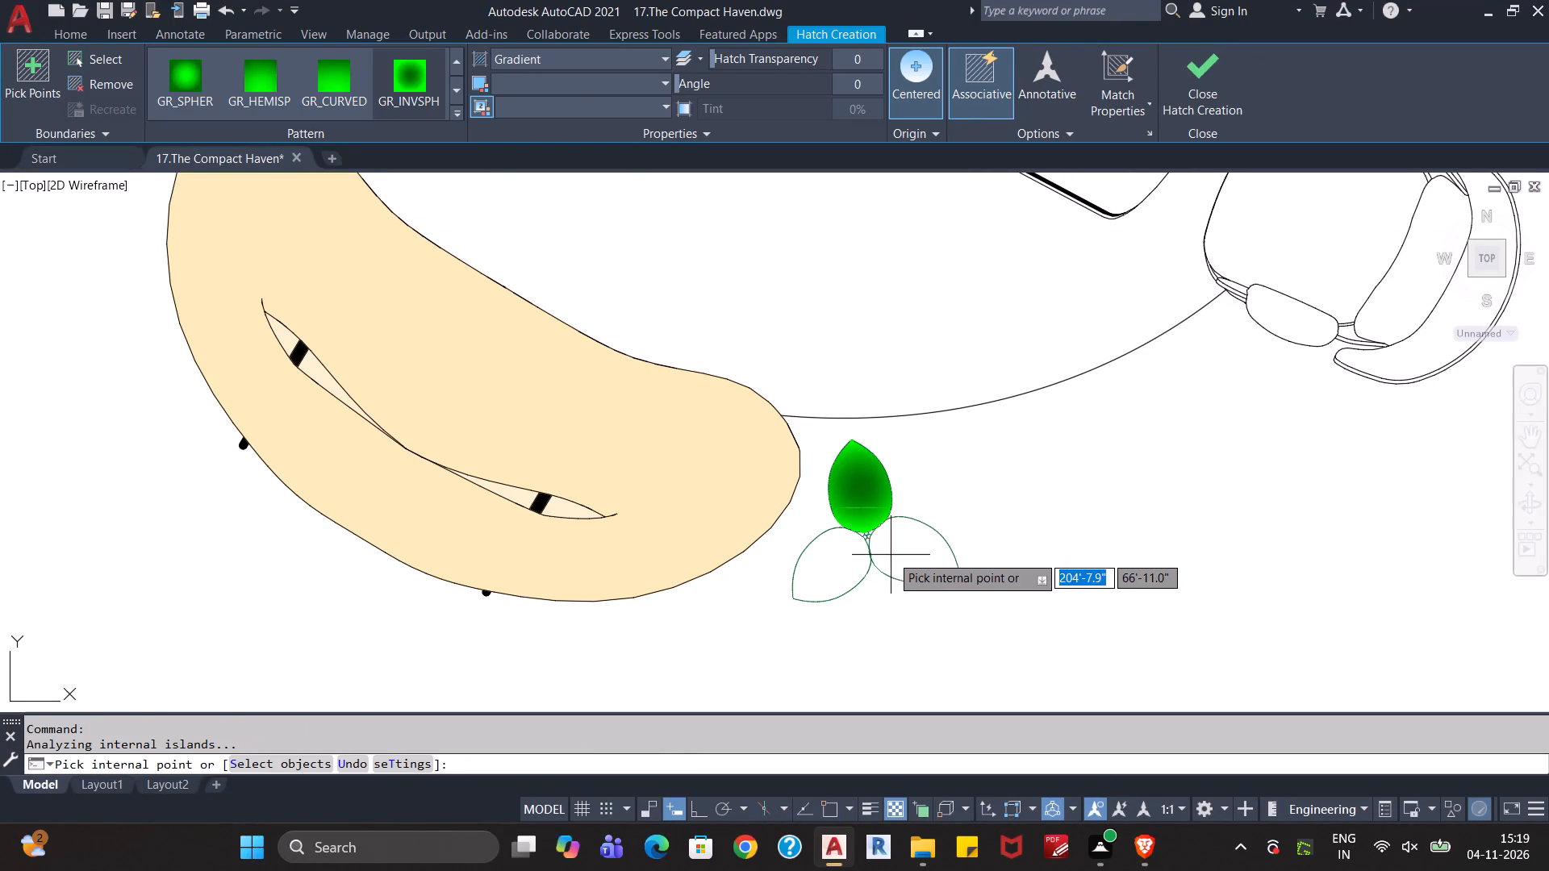
{"action": "left_click", "coordinate": [903, 556]}
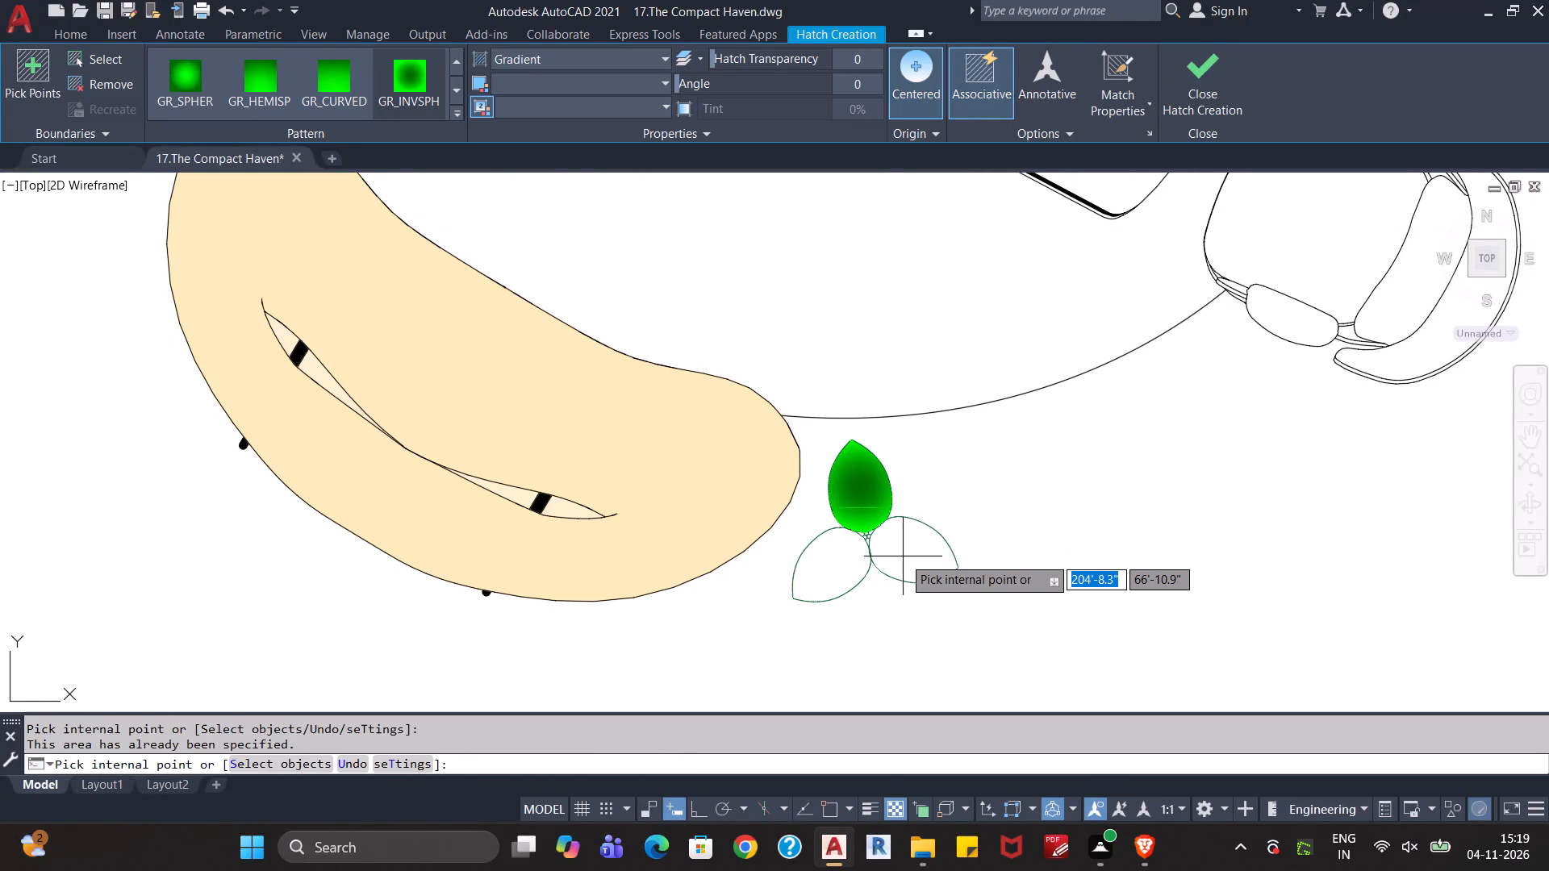
{"action": "scroll", "coordinate": [903, 556], "scroll_direction": "down", "scroll_amount": 4}
{"action": "scroll", "coordinate": [904, 560], "scroll_direction": "up", "scroll_amount": 8}
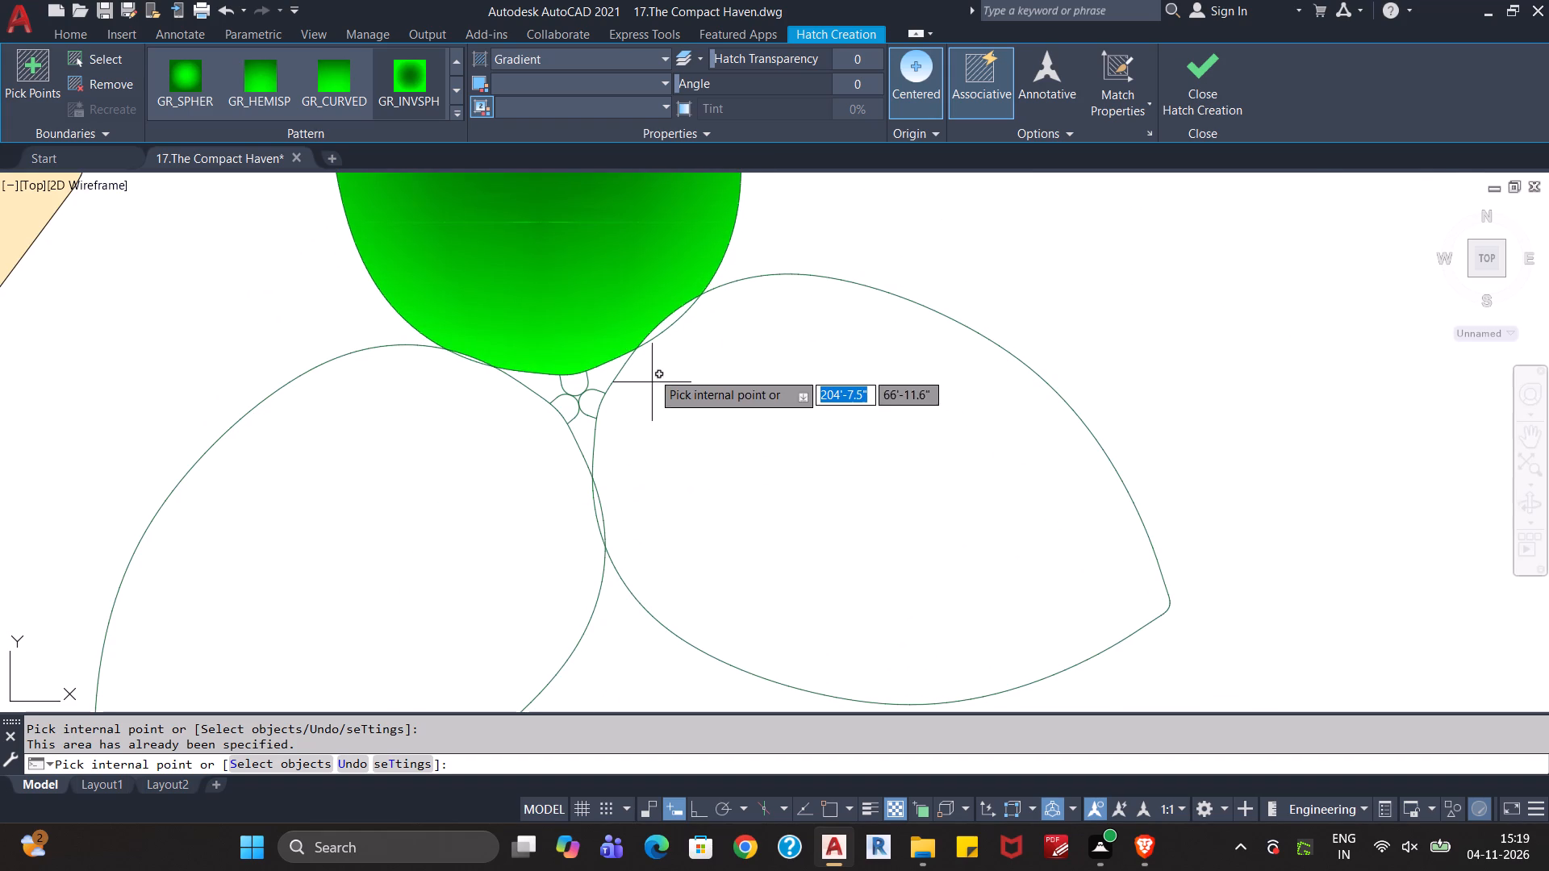
{"action": "left_click", "coordinate": [666, 327]}
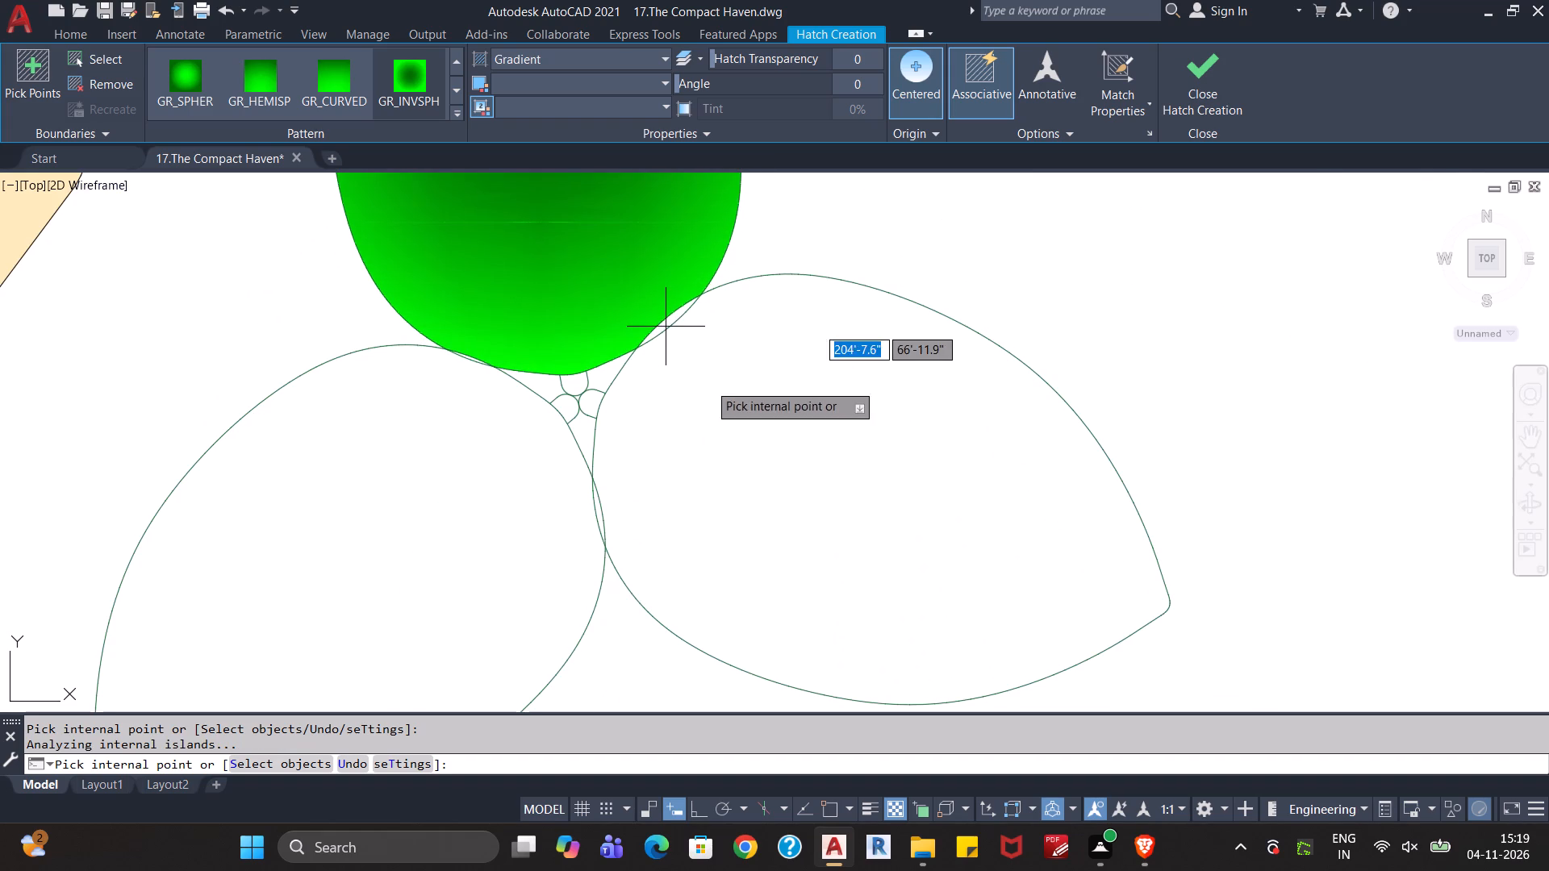
{"action": "scroll", "coordinate": [789, 421], "scroll_direction": "down", "scroll_amount": 2}
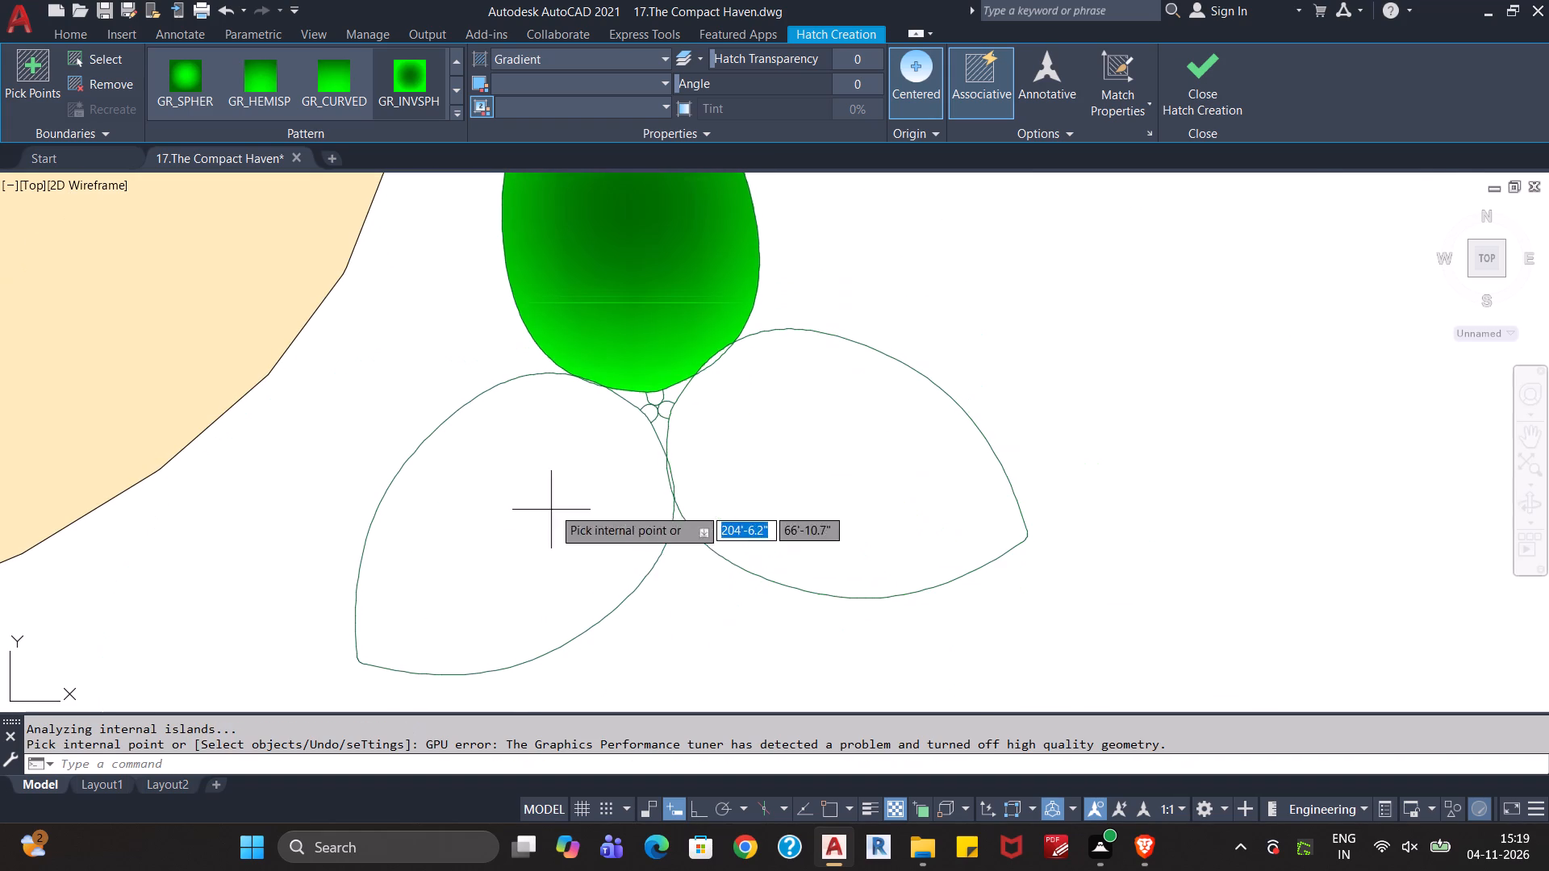
{"action": "left_click", "coordinate": [779, 457]}
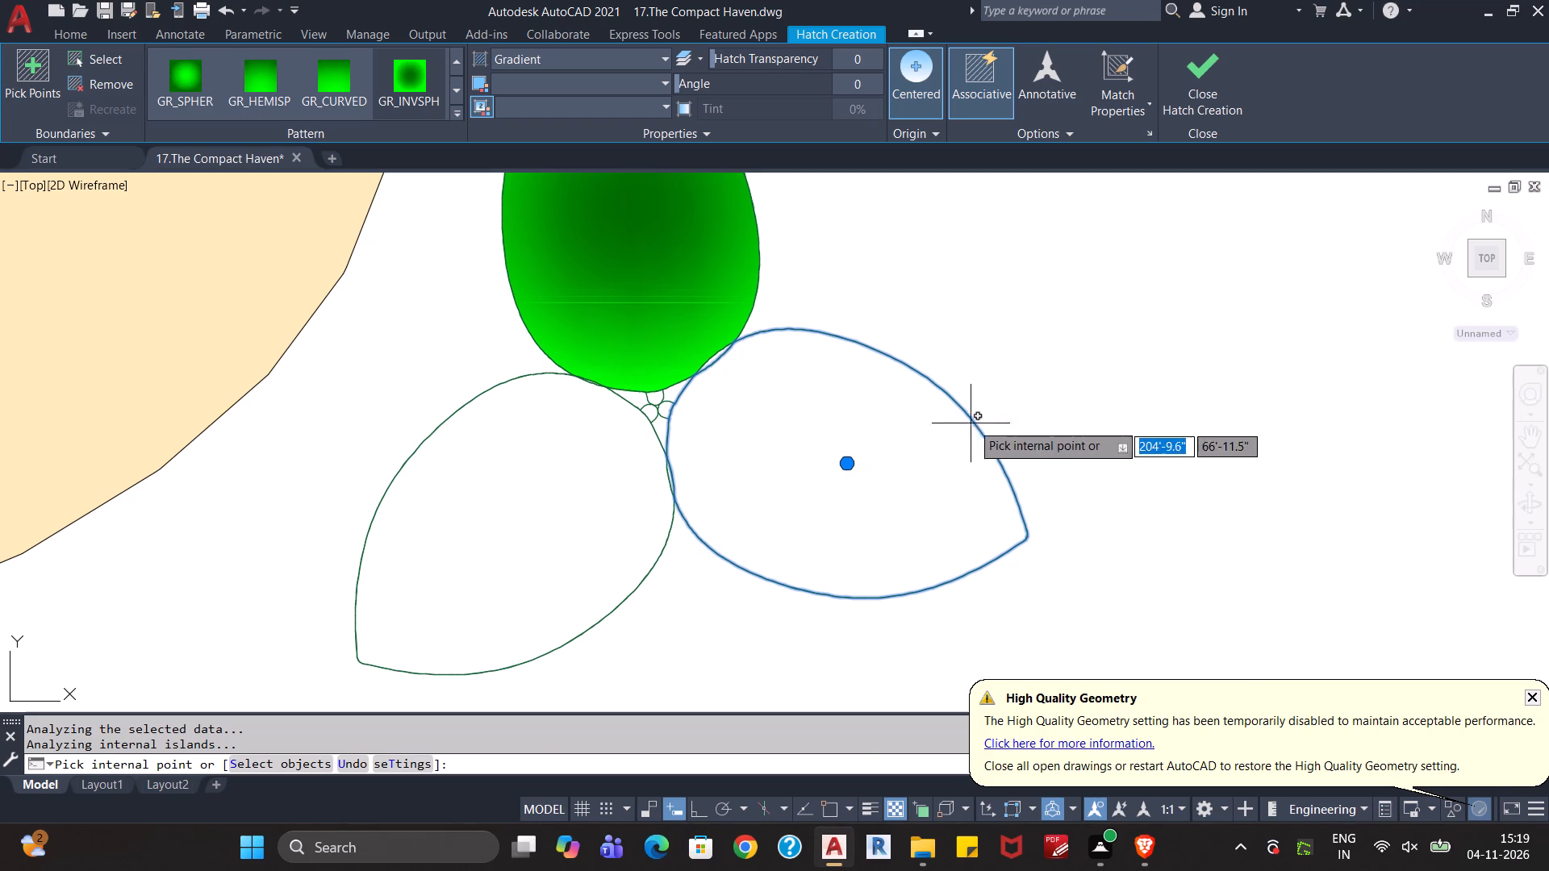
{"action": "left_click", "coordinate": [1186, 93]}
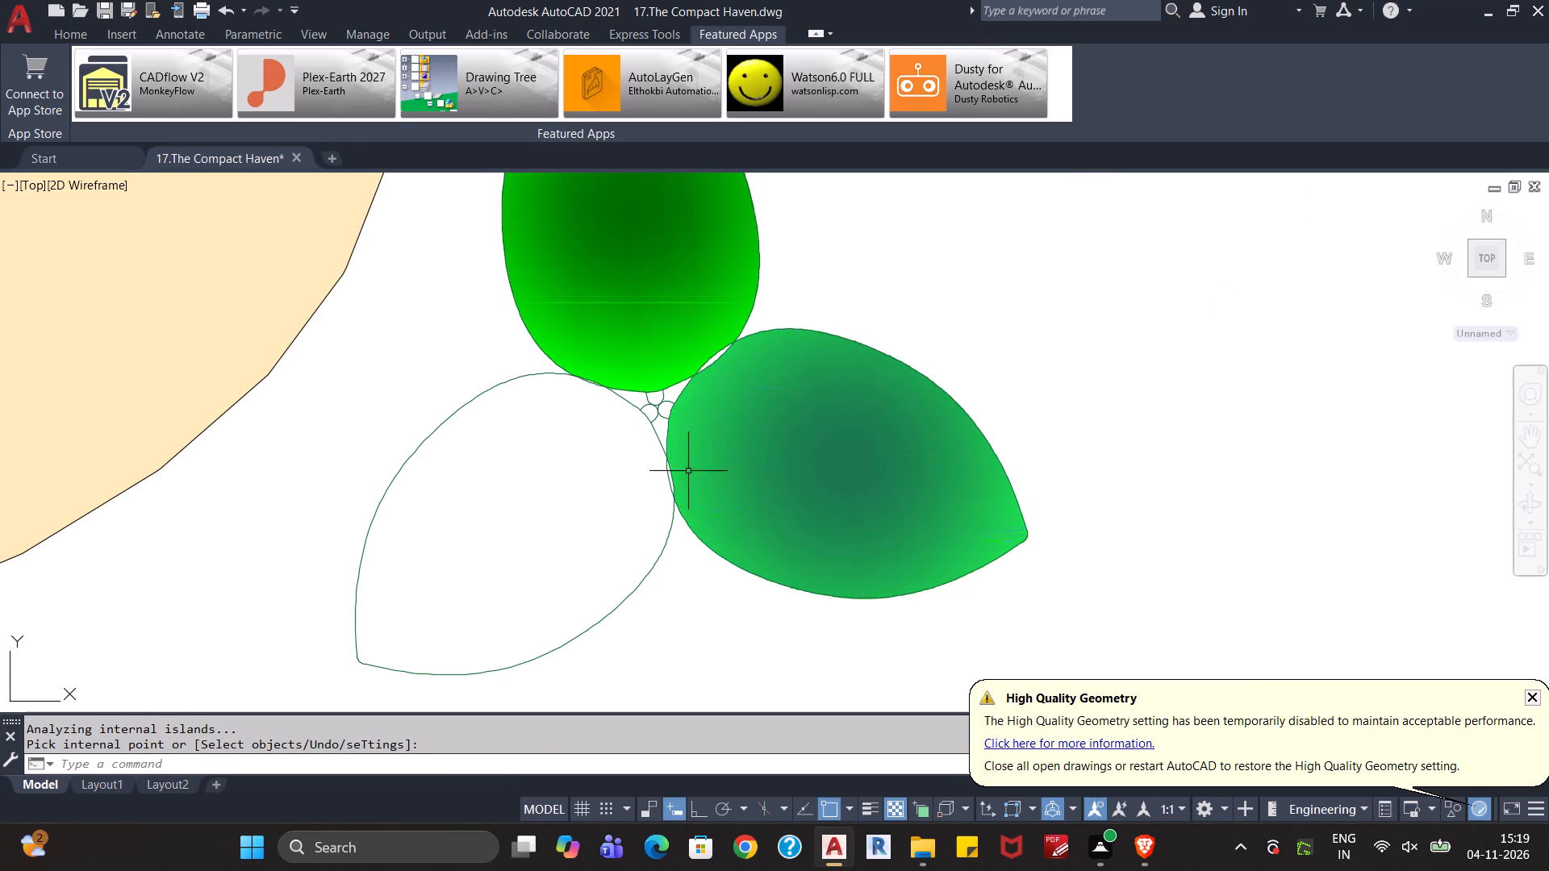
Fill the lower-left leaf of the three-leaf plant with a GR_INVSPH gradient hatch from 0,107,0 to Green.
{"action": "left_click", "coordinate": [570, 488]}
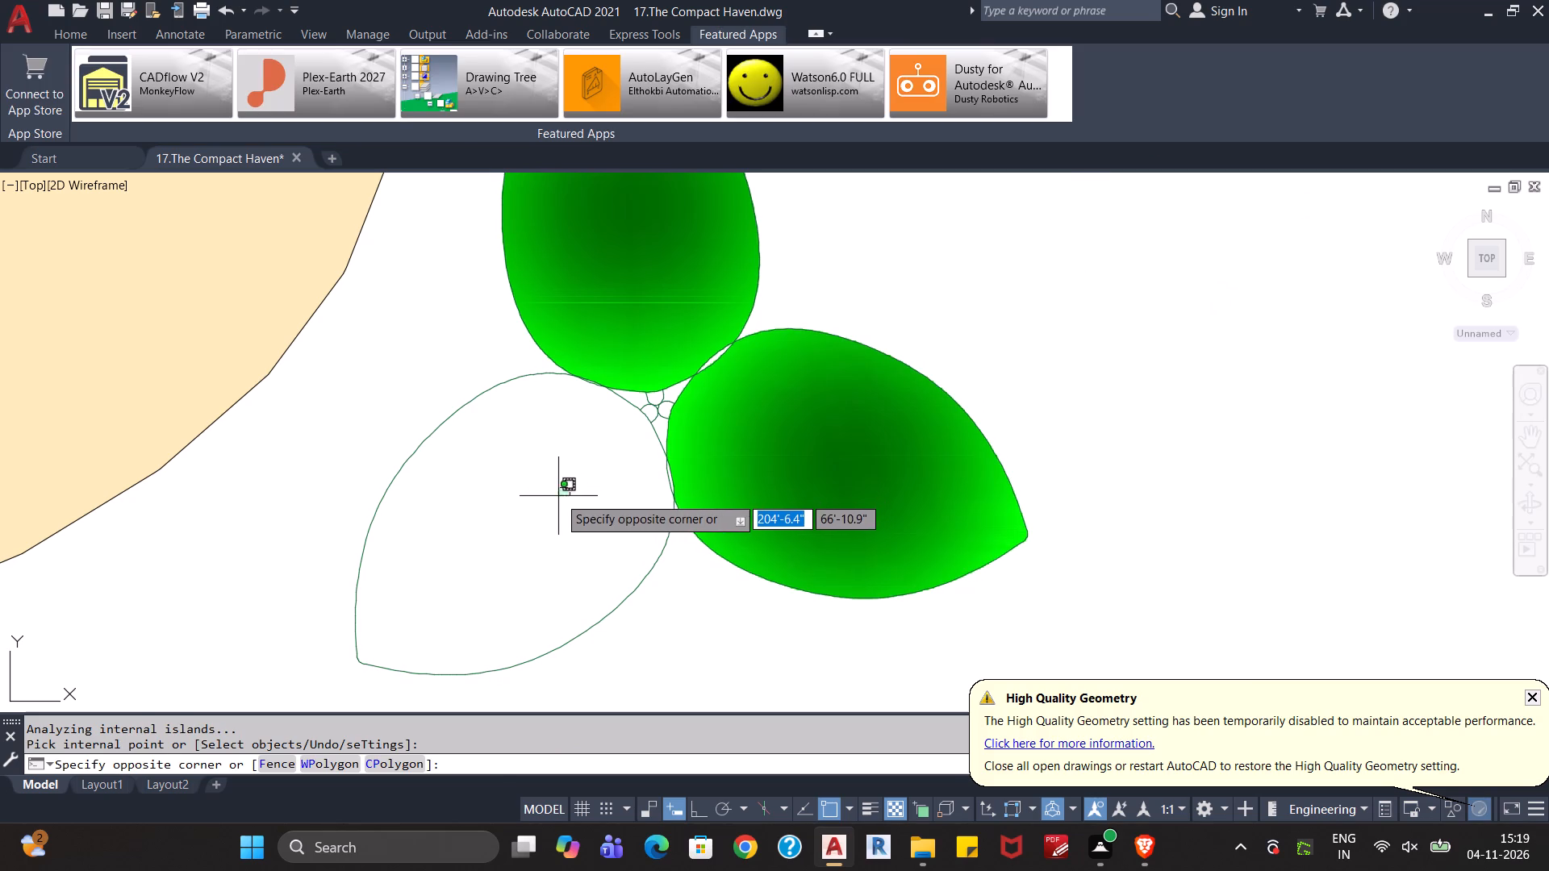
{"action": "key", "text": "Escape"}
{"action": "type", "text": "ha"}
{"action": "key", "text": "Return"}
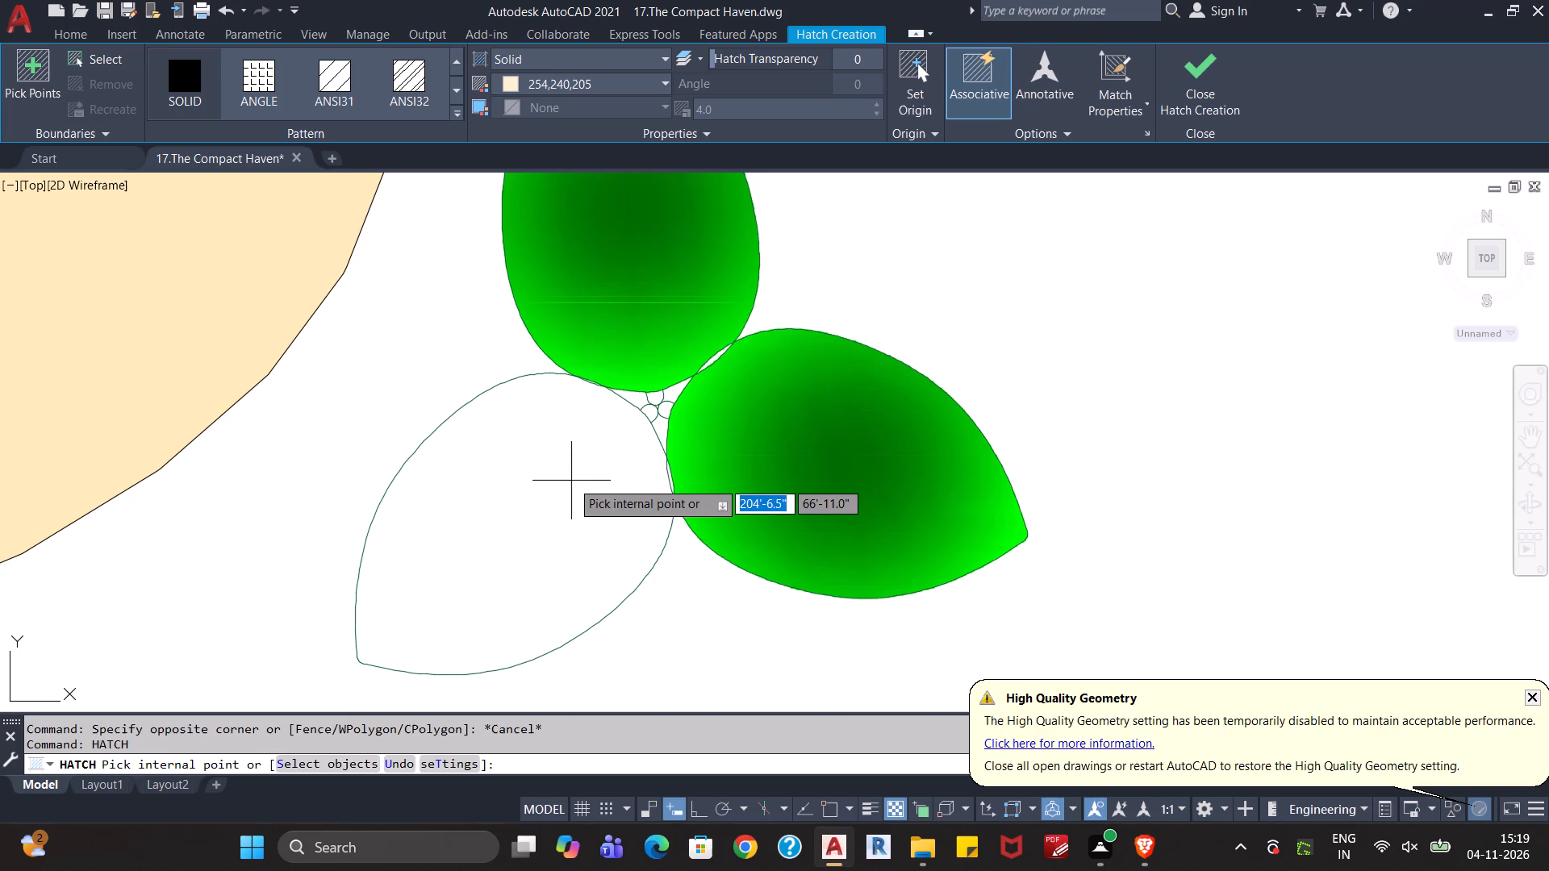
{"action": "left_click", "coordinate": [645, 81]}
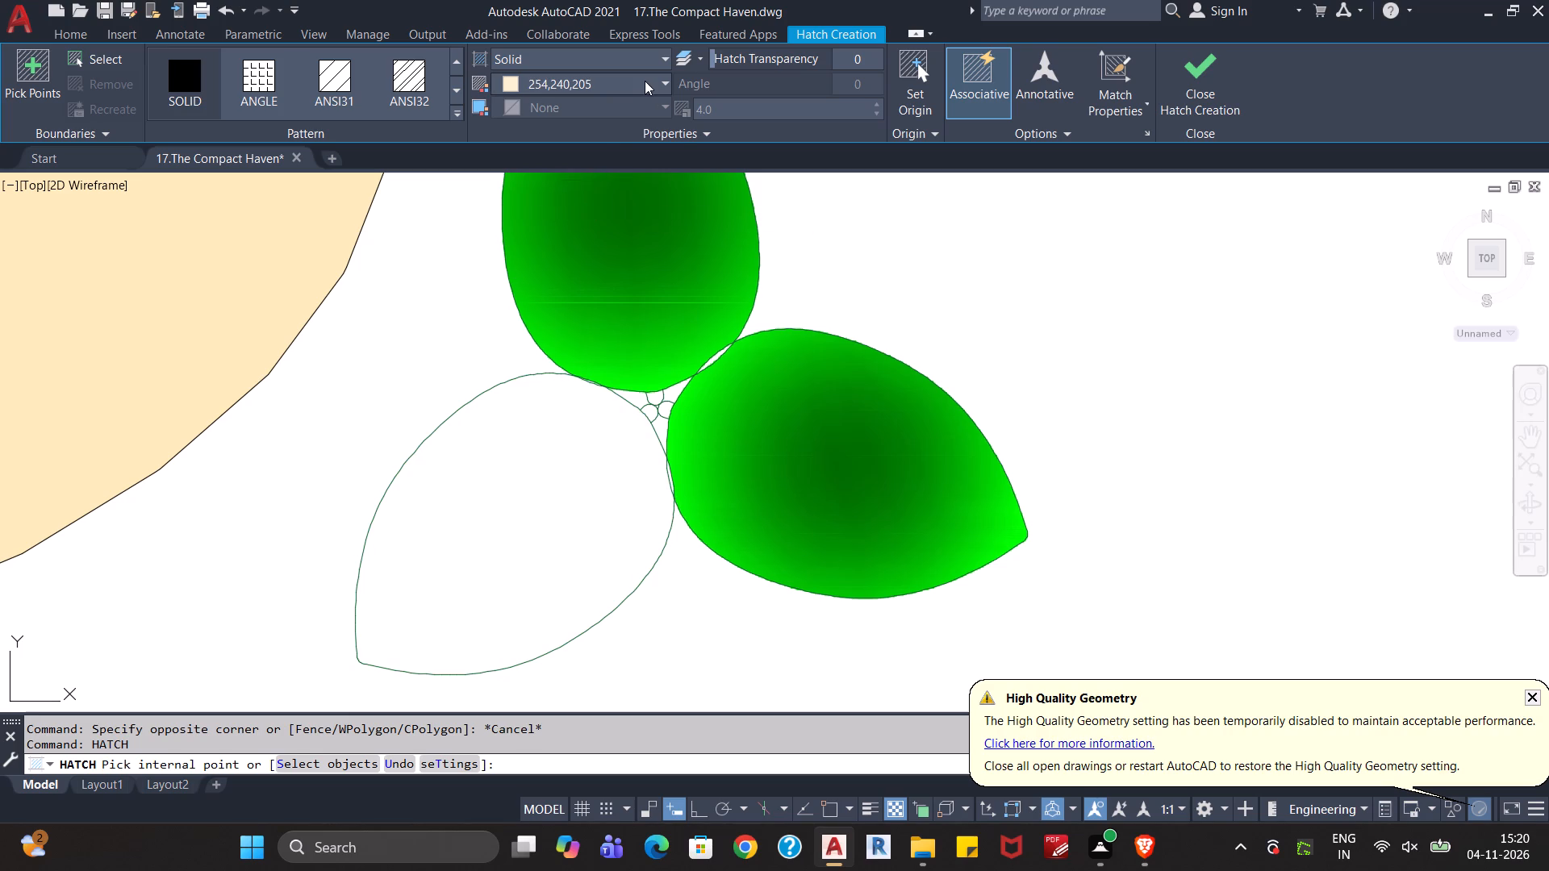
{"action": "left_click", "coordinate": [607, 63]}
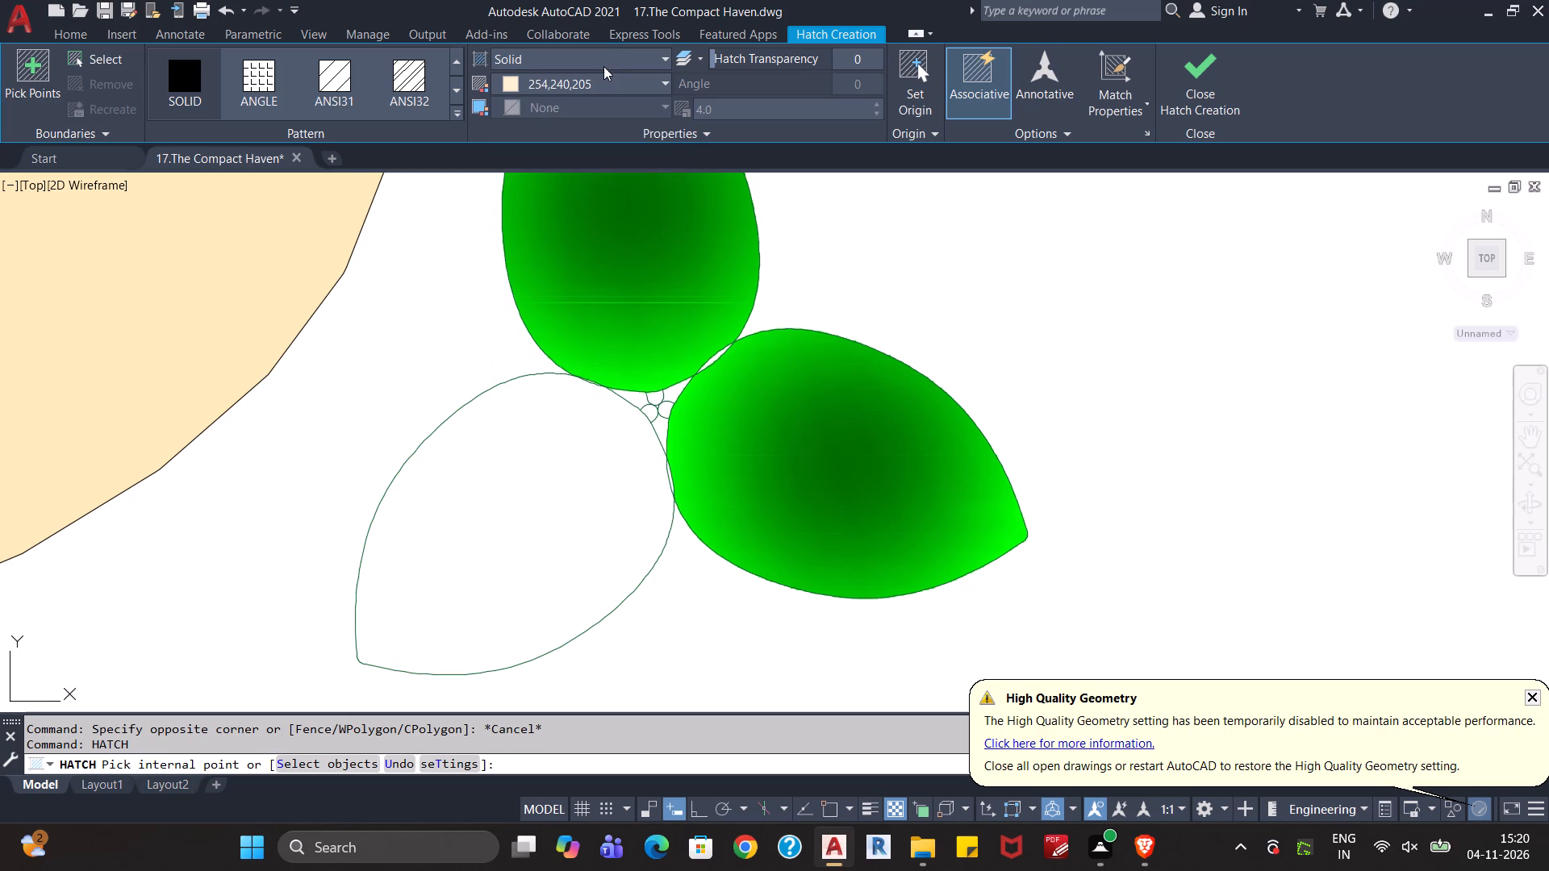
{"action": "left_click", "coordinate": [603, 65]}
{"action": "left_click", "coordinate": [566, 109]}
{"action": "left_click", "coordinate": [508, 468]}
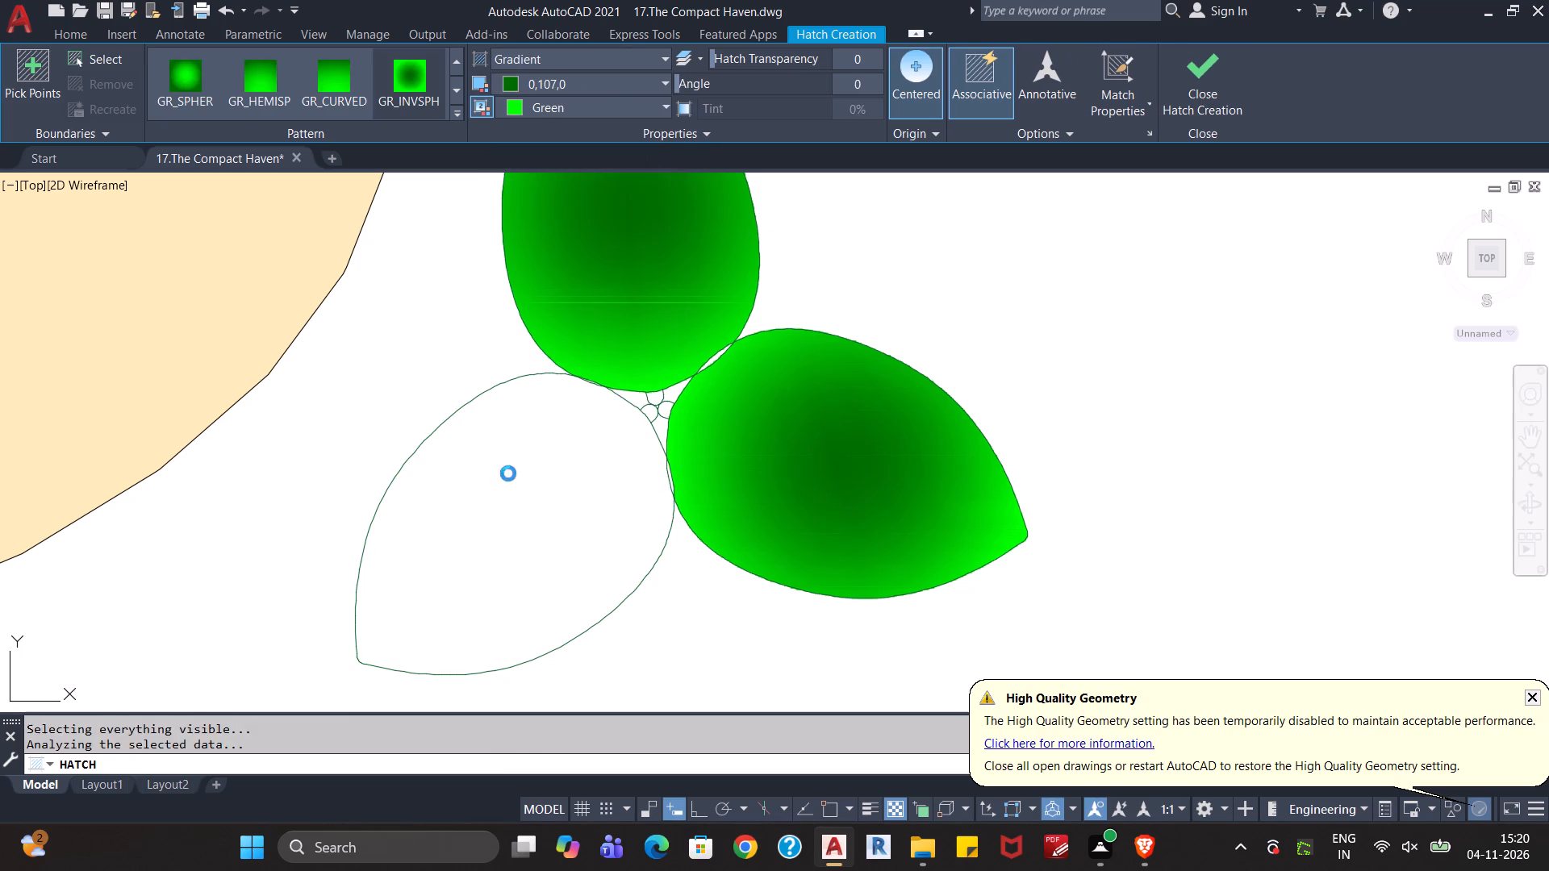
{"action": "key", "text": "Escape"}
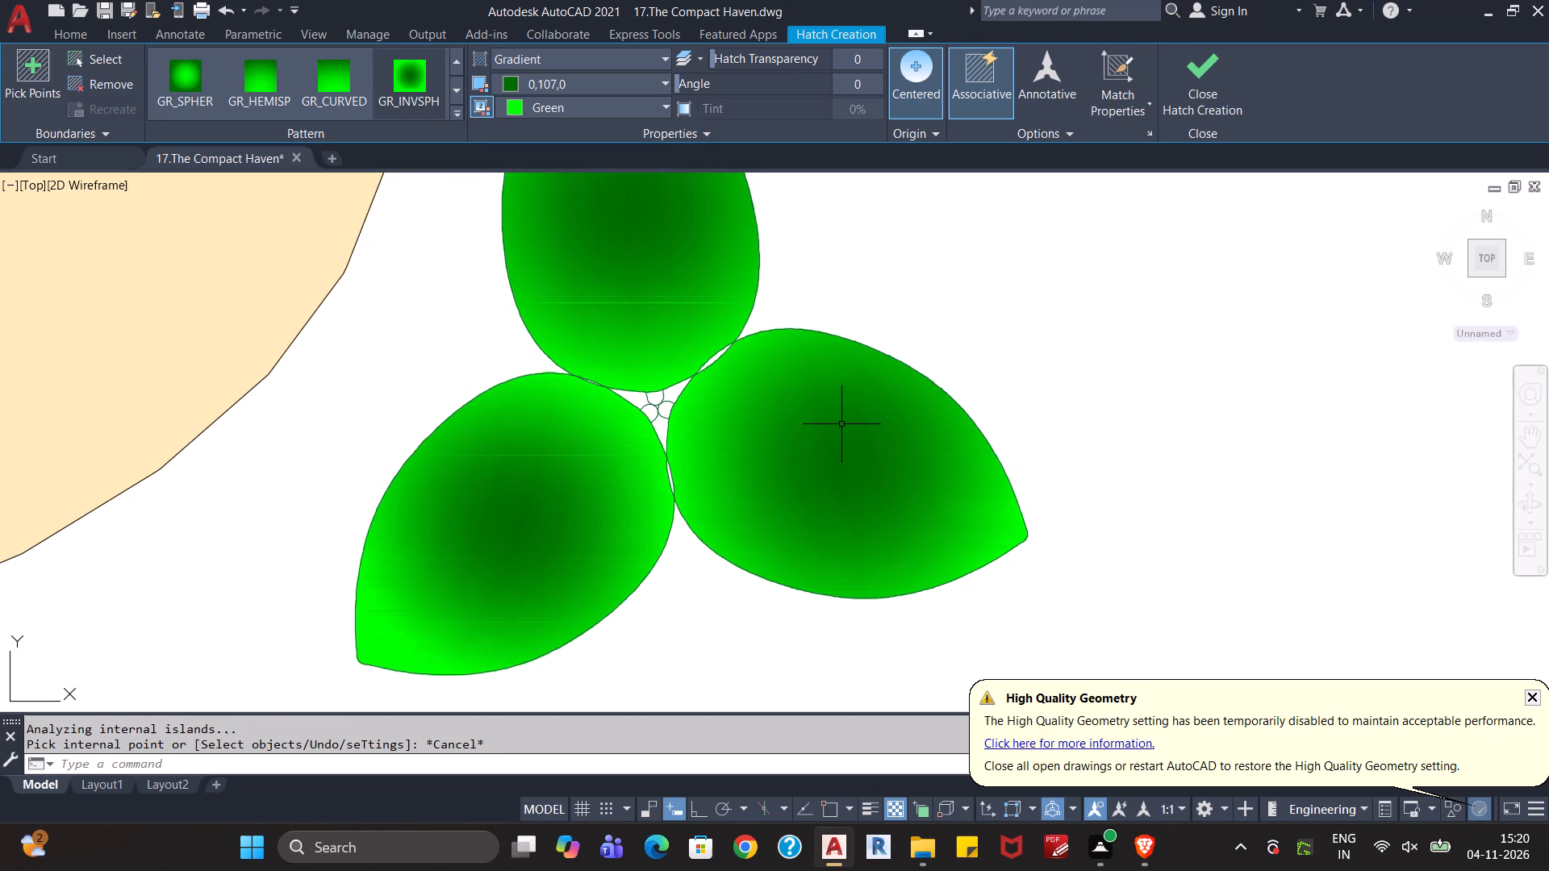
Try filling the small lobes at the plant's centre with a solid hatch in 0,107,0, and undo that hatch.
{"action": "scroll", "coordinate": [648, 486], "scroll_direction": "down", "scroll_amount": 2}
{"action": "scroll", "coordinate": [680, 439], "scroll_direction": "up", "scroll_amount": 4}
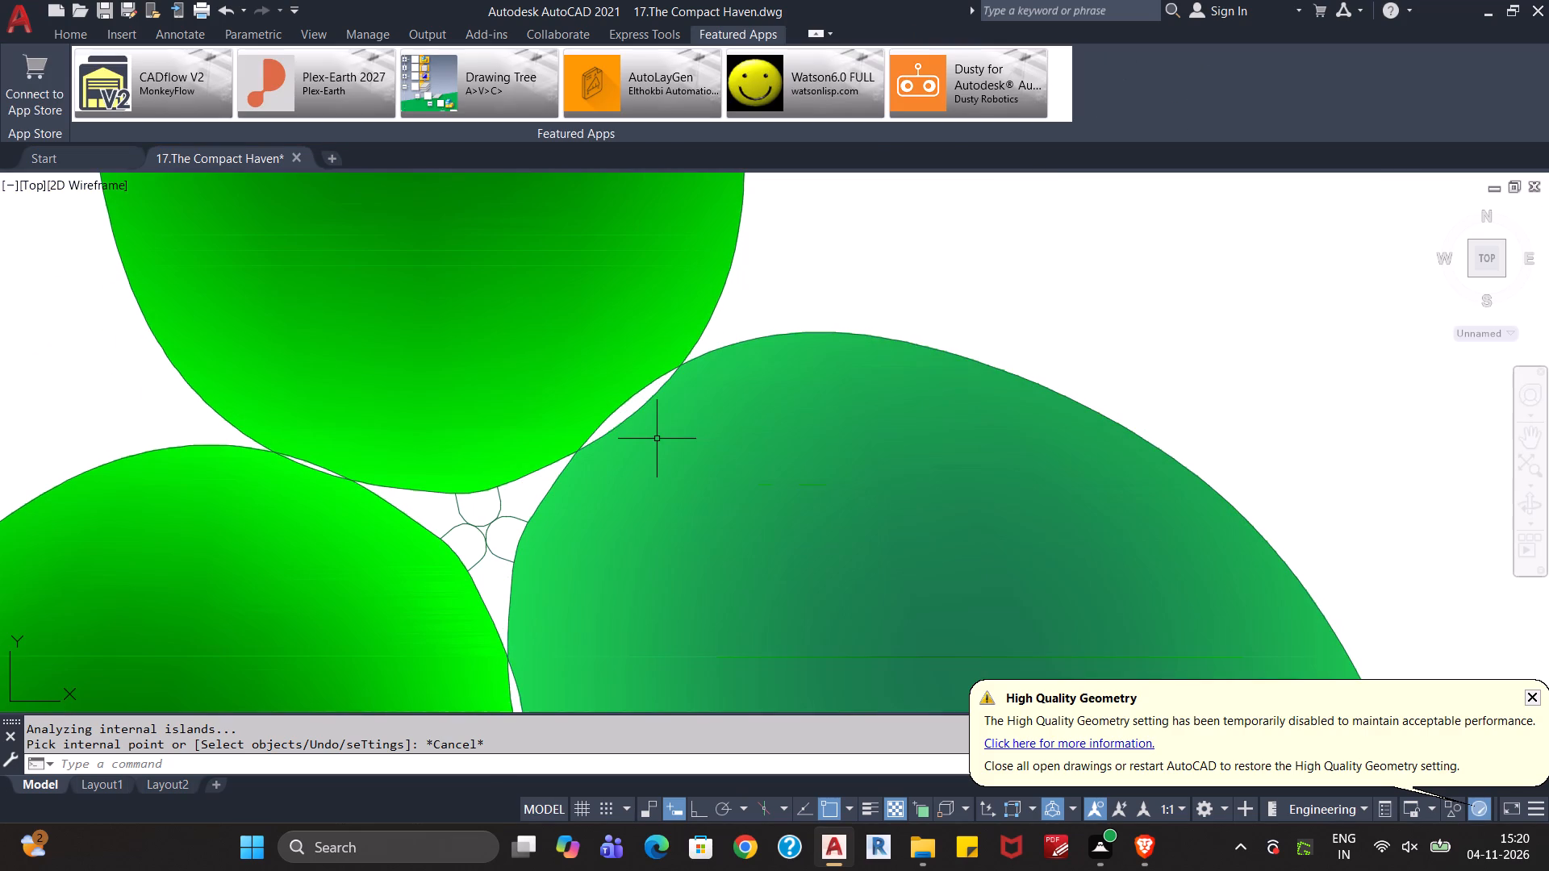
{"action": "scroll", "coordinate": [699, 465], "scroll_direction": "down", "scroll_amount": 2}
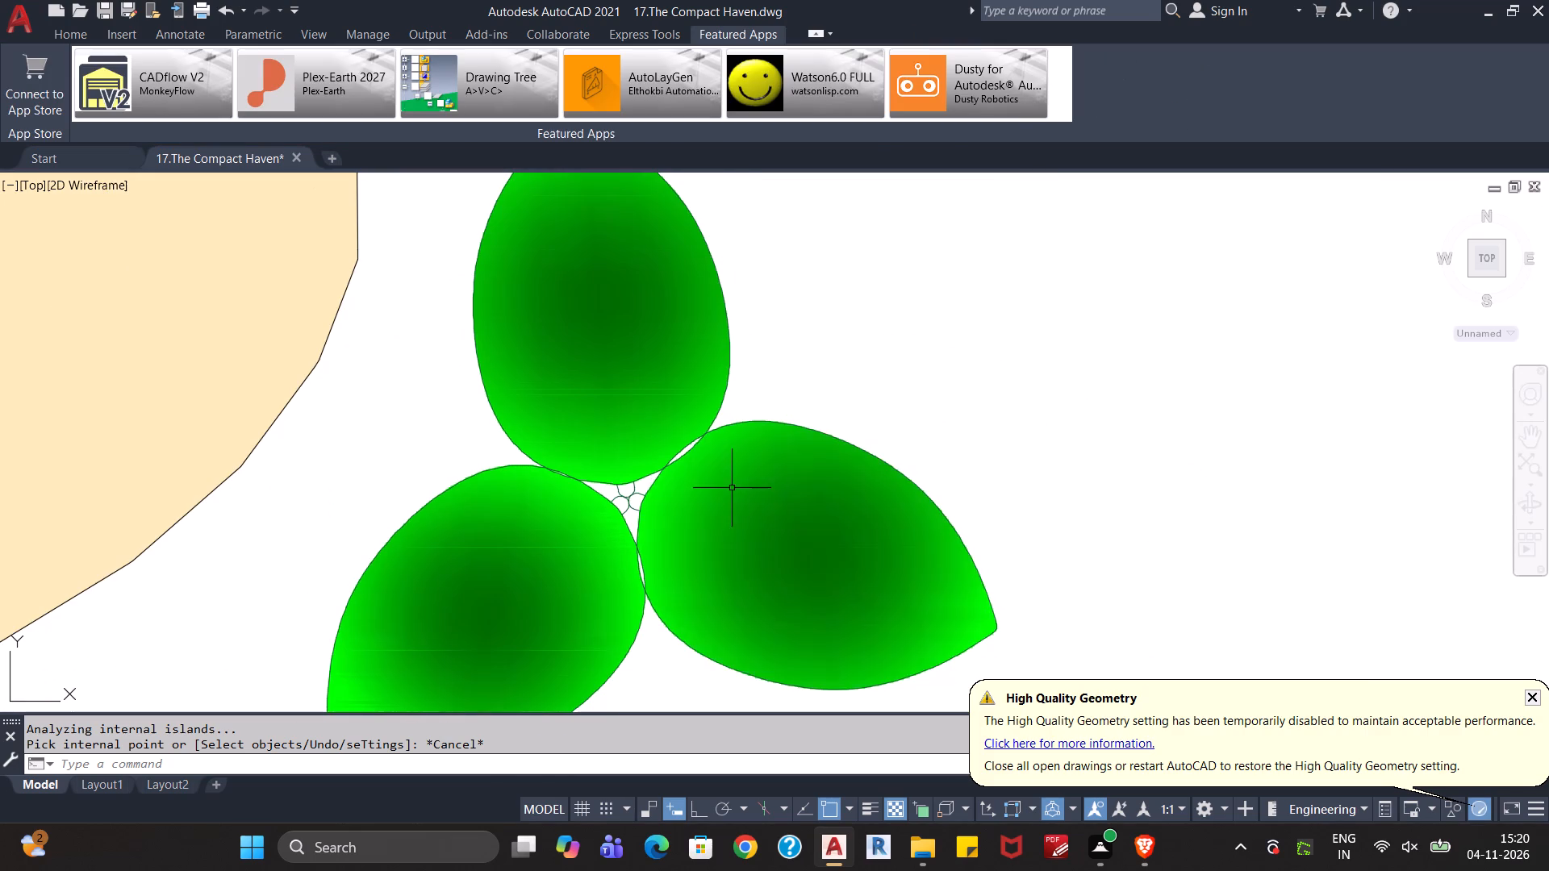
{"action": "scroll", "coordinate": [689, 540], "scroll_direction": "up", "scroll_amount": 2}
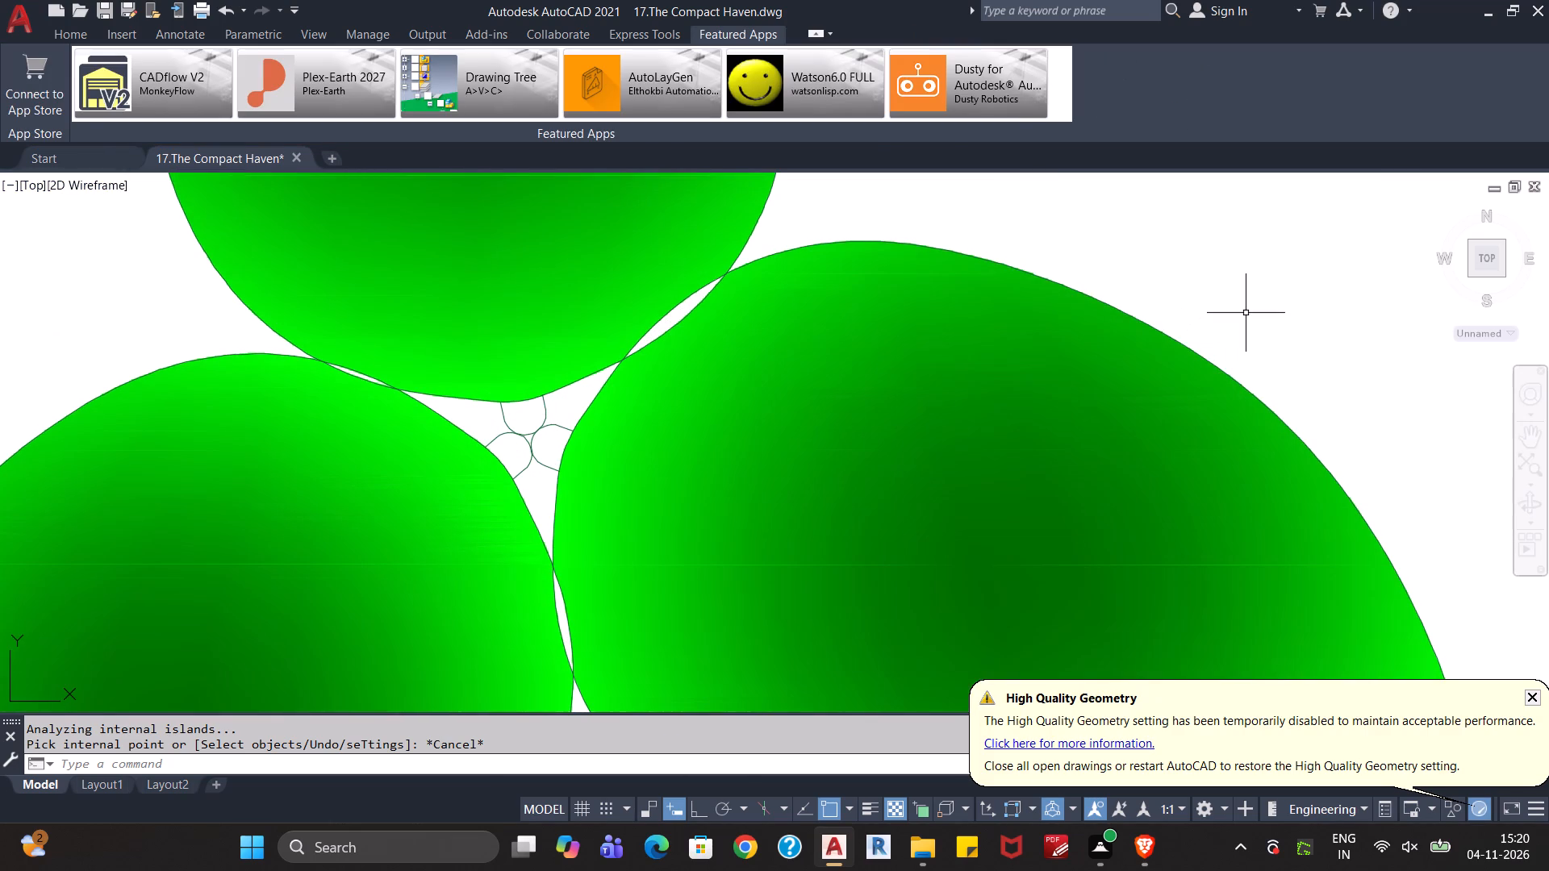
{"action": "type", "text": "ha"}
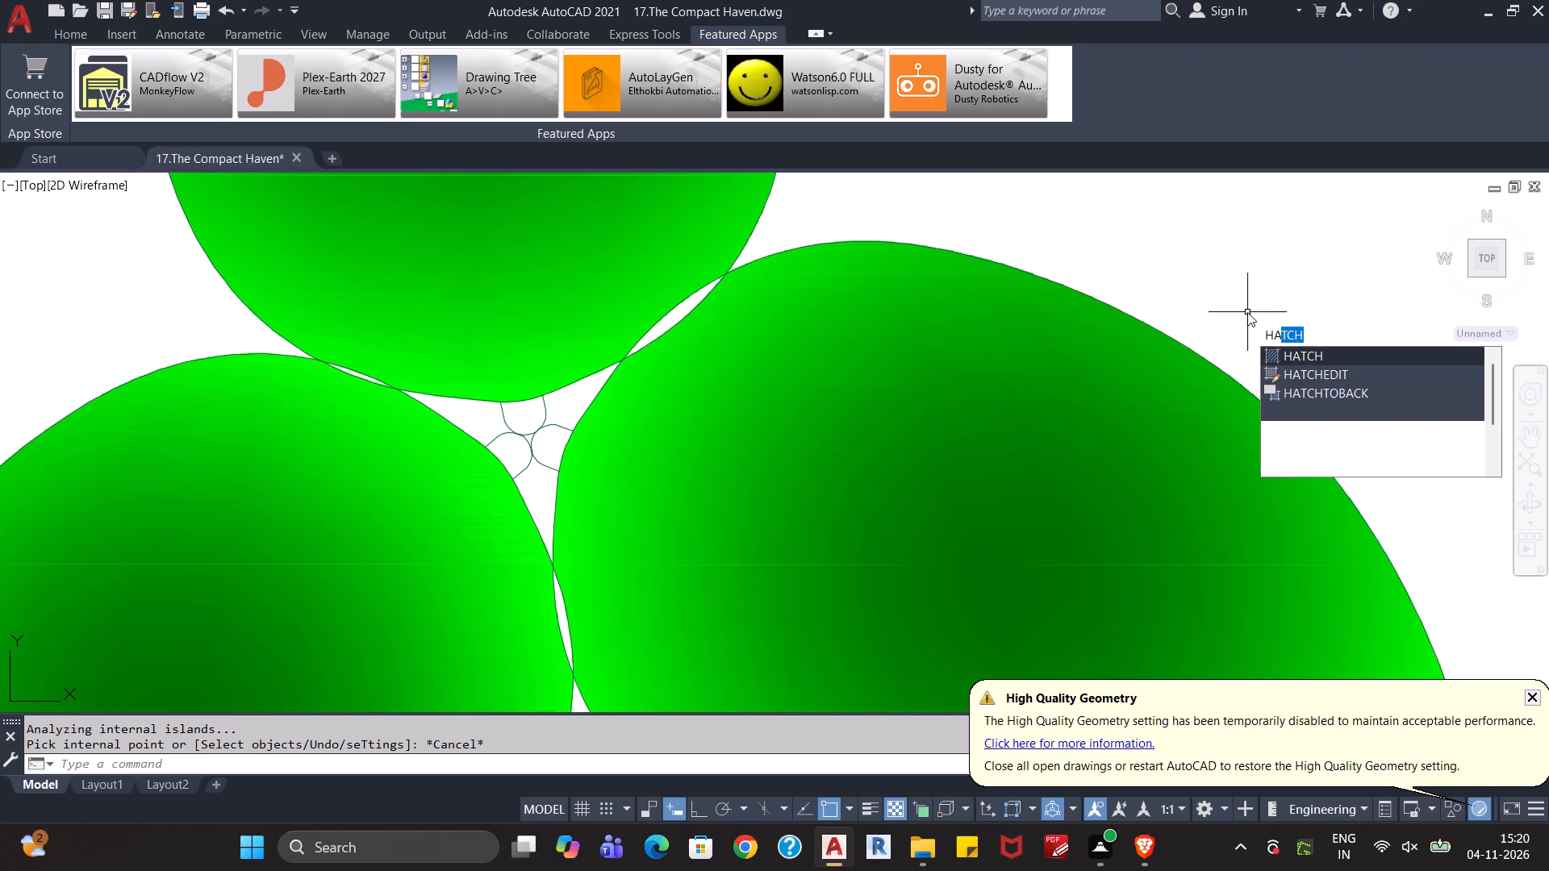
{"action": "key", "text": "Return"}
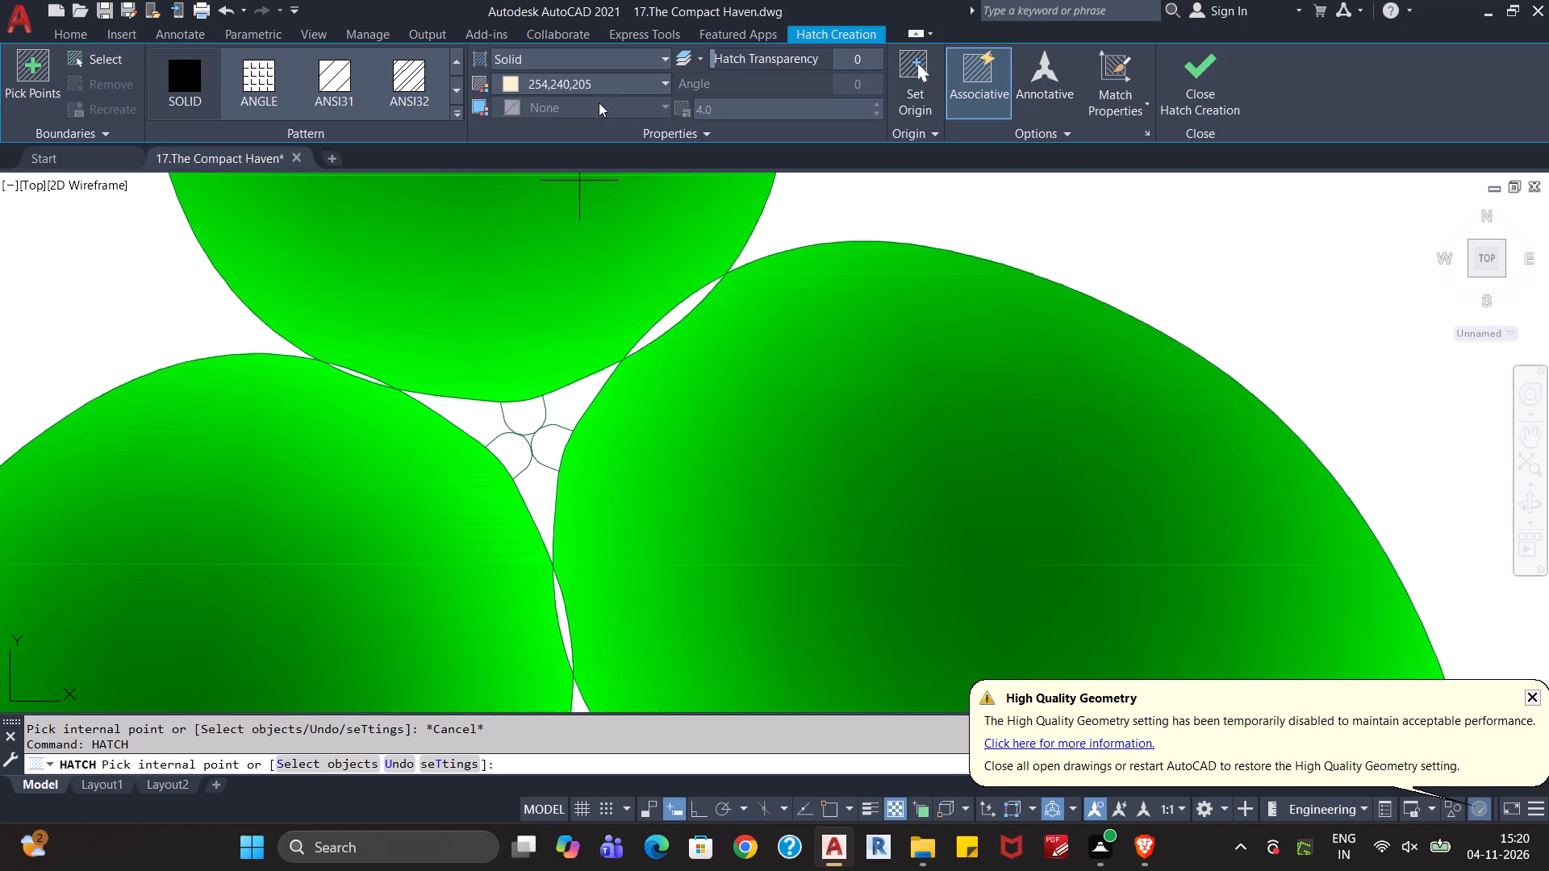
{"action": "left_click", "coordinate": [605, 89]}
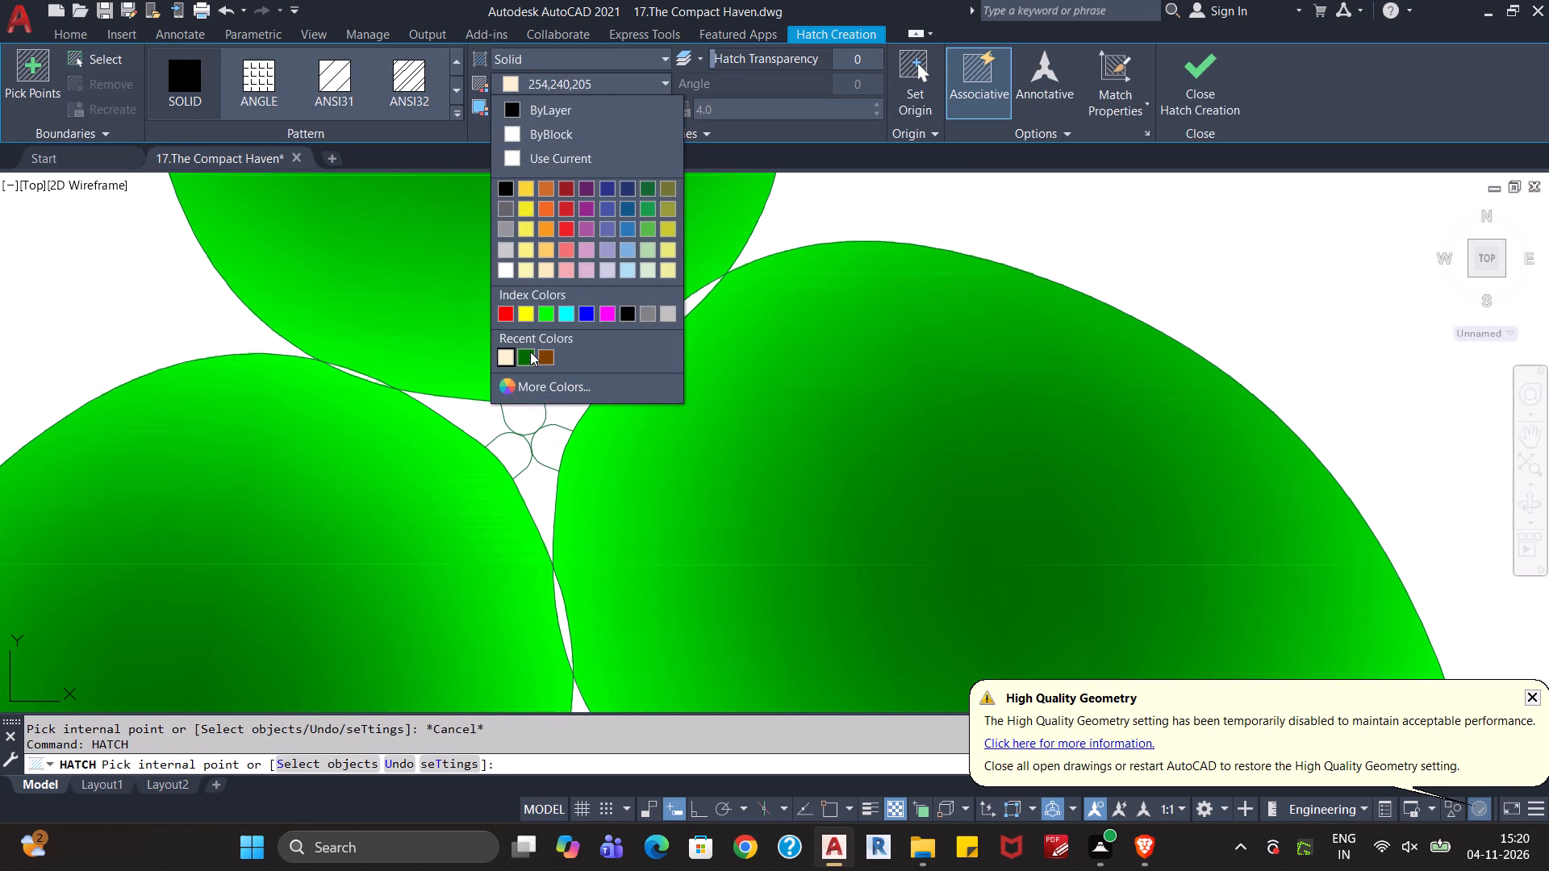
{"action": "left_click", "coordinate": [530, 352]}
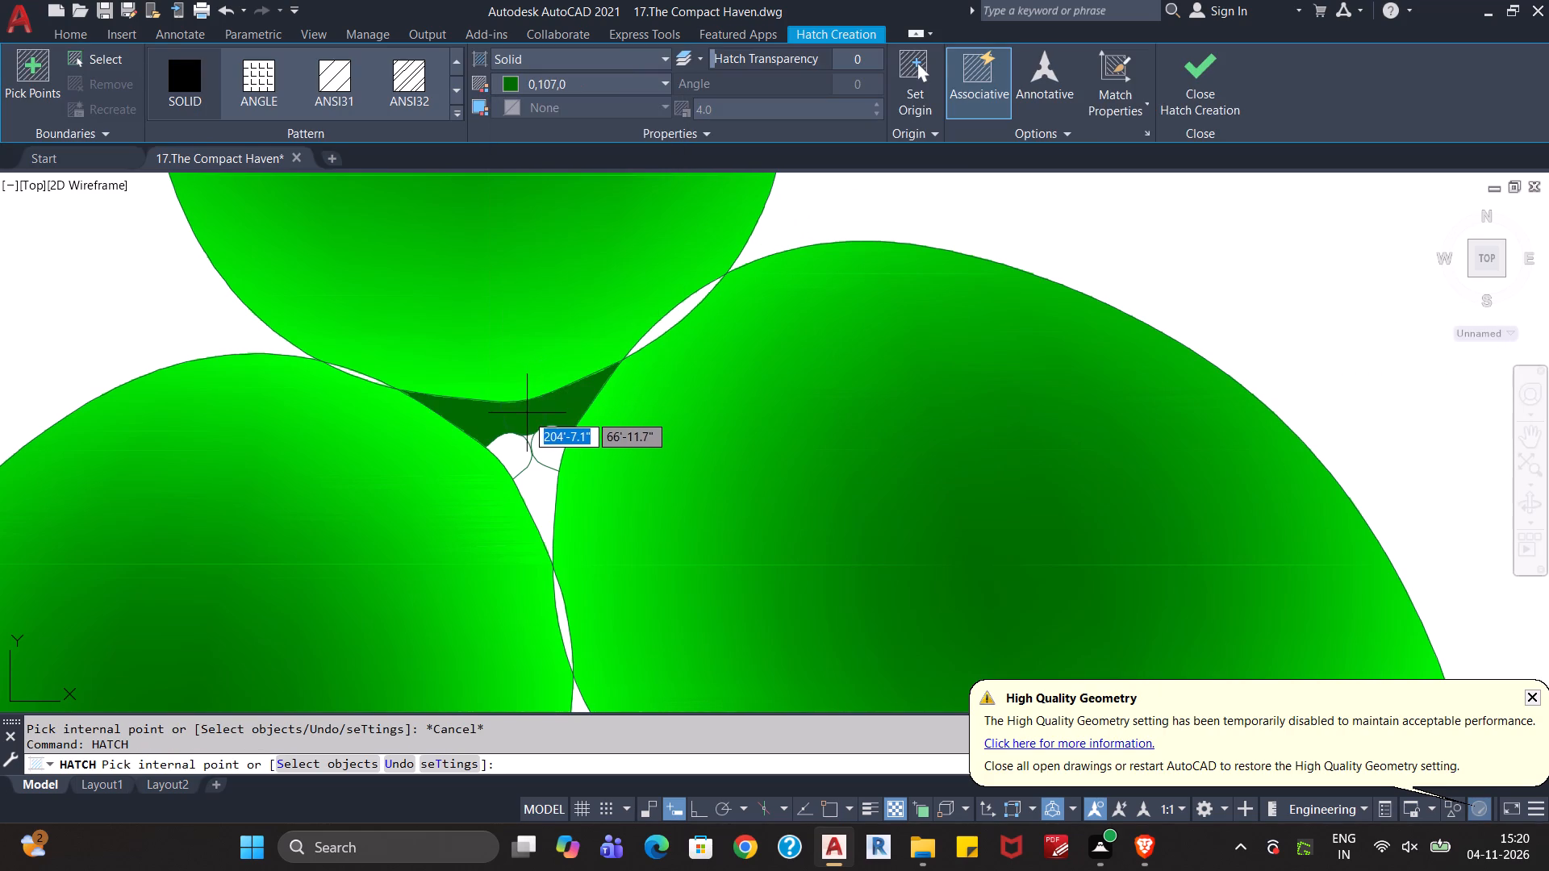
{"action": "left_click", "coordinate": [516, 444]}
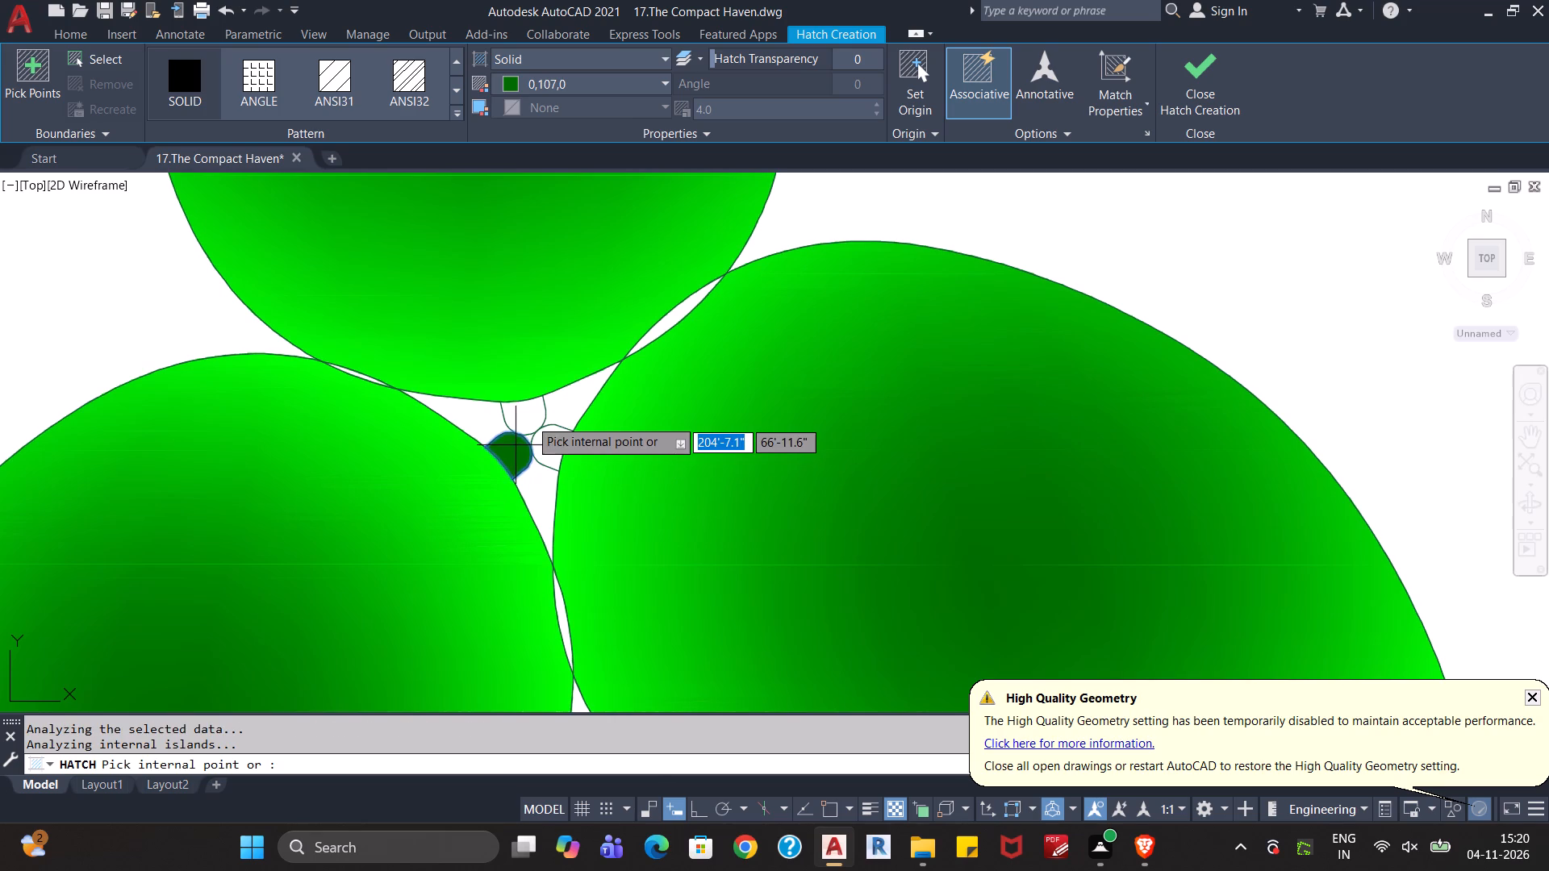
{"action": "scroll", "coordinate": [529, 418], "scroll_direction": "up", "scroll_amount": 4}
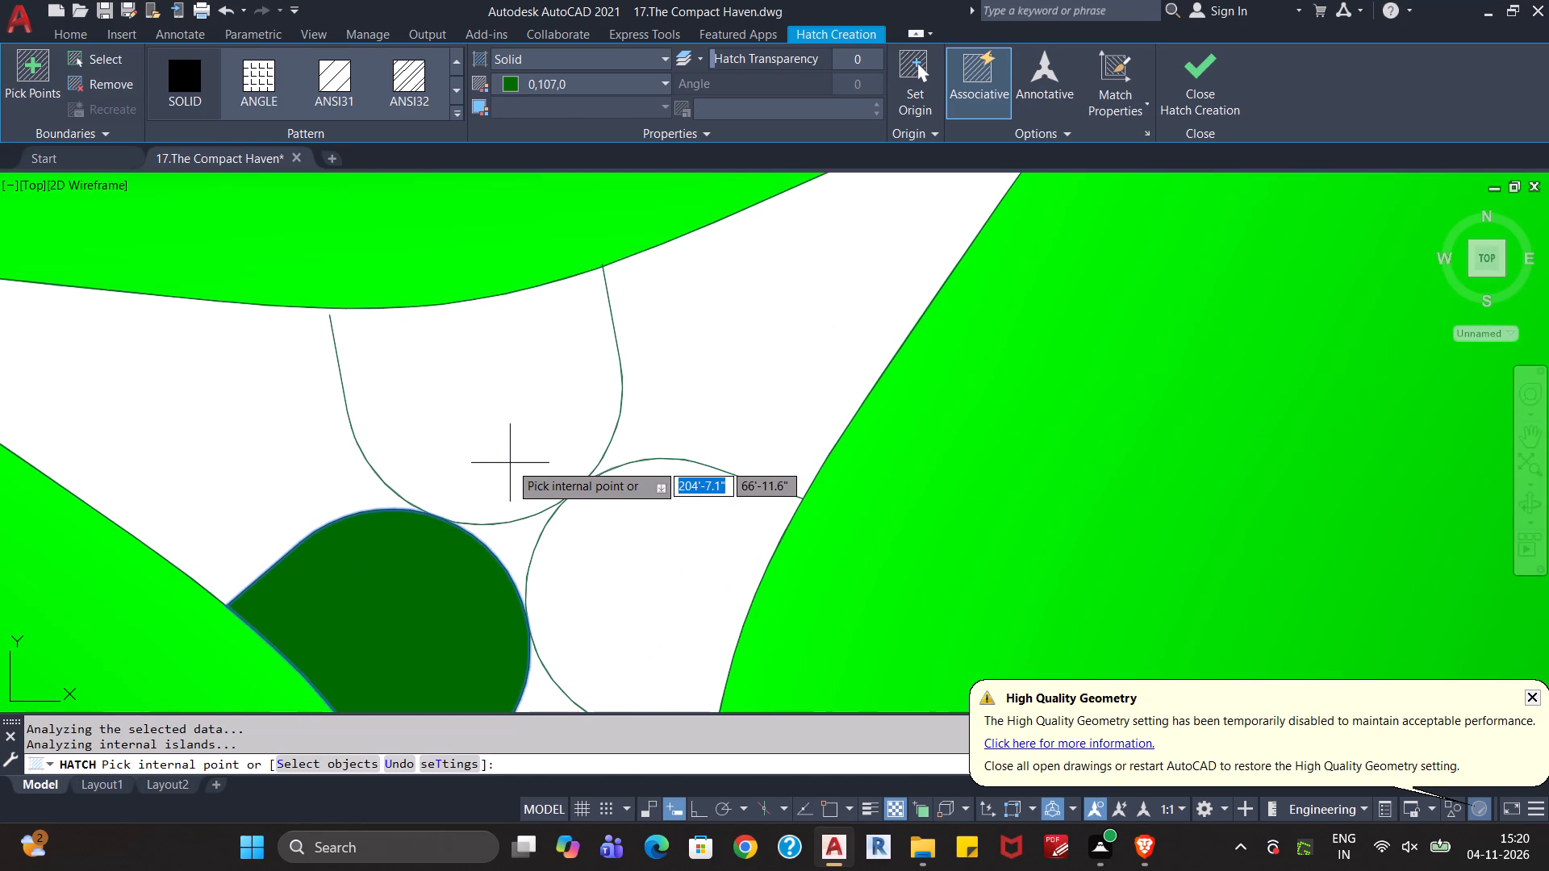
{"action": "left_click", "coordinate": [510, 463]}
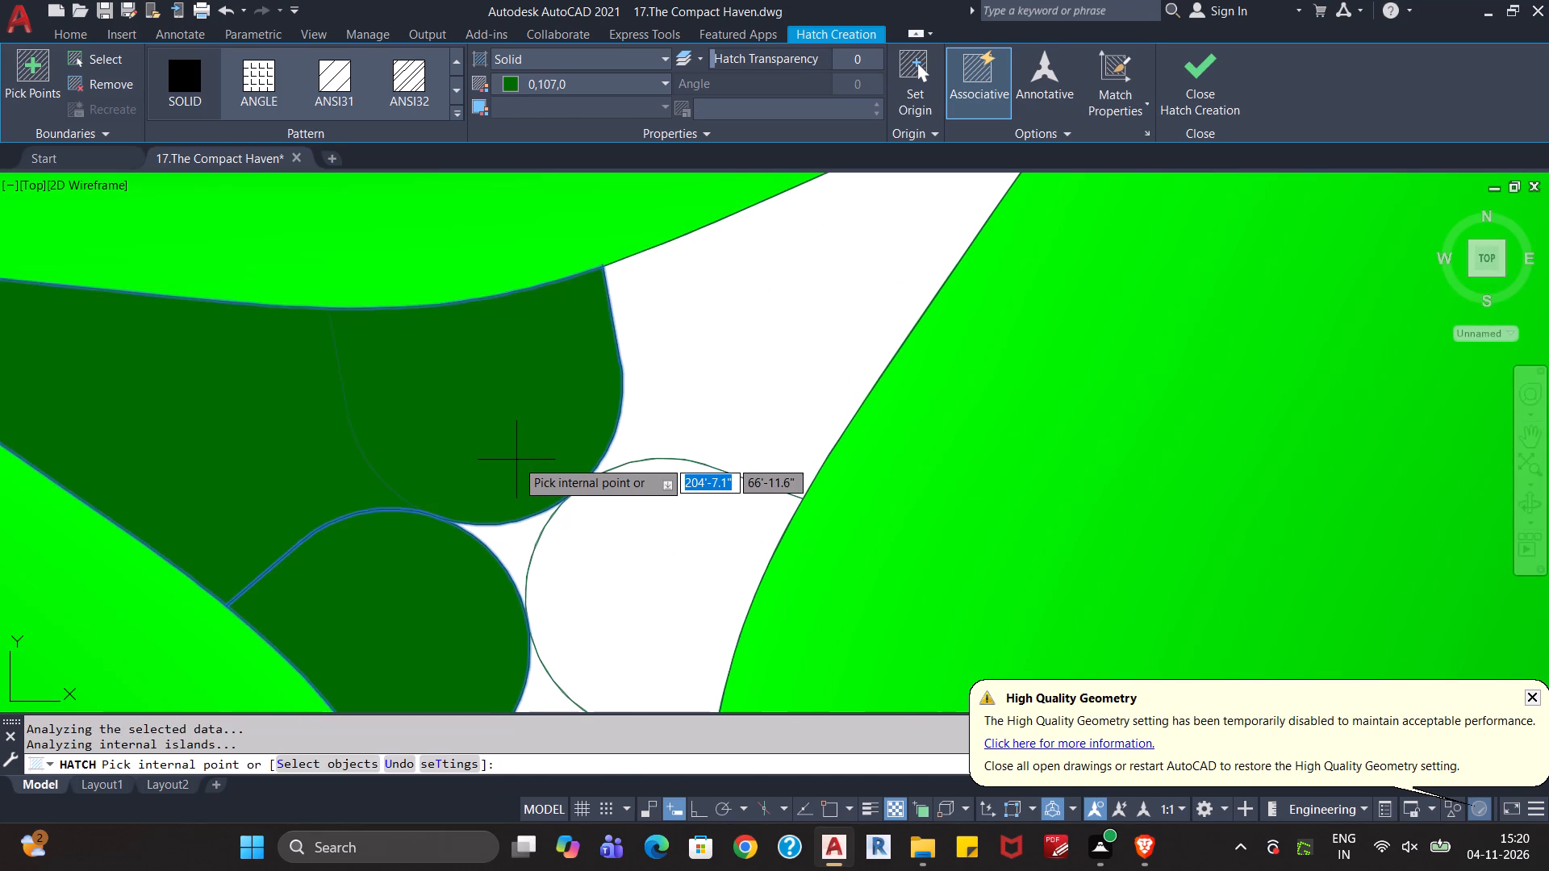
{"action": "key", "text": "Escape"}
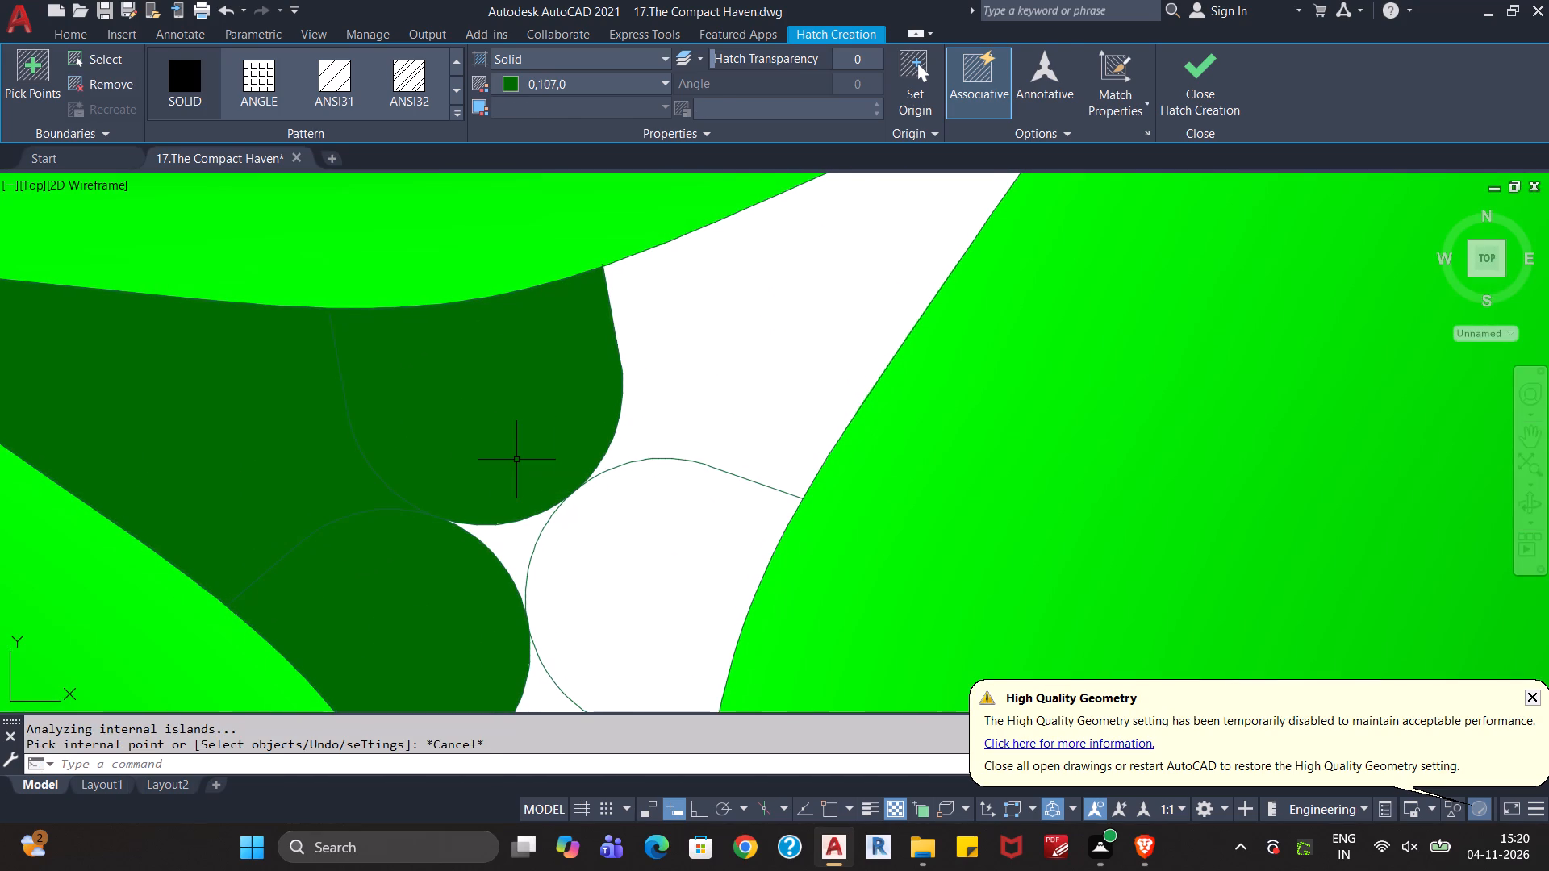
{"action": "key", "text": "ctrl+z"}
Open the three-leaf plant block CBV_03 in the block editor.
{"action": "scroll", "coordinate": [512, 439], "scroll_direction": "up", "scroll_amount": 3}
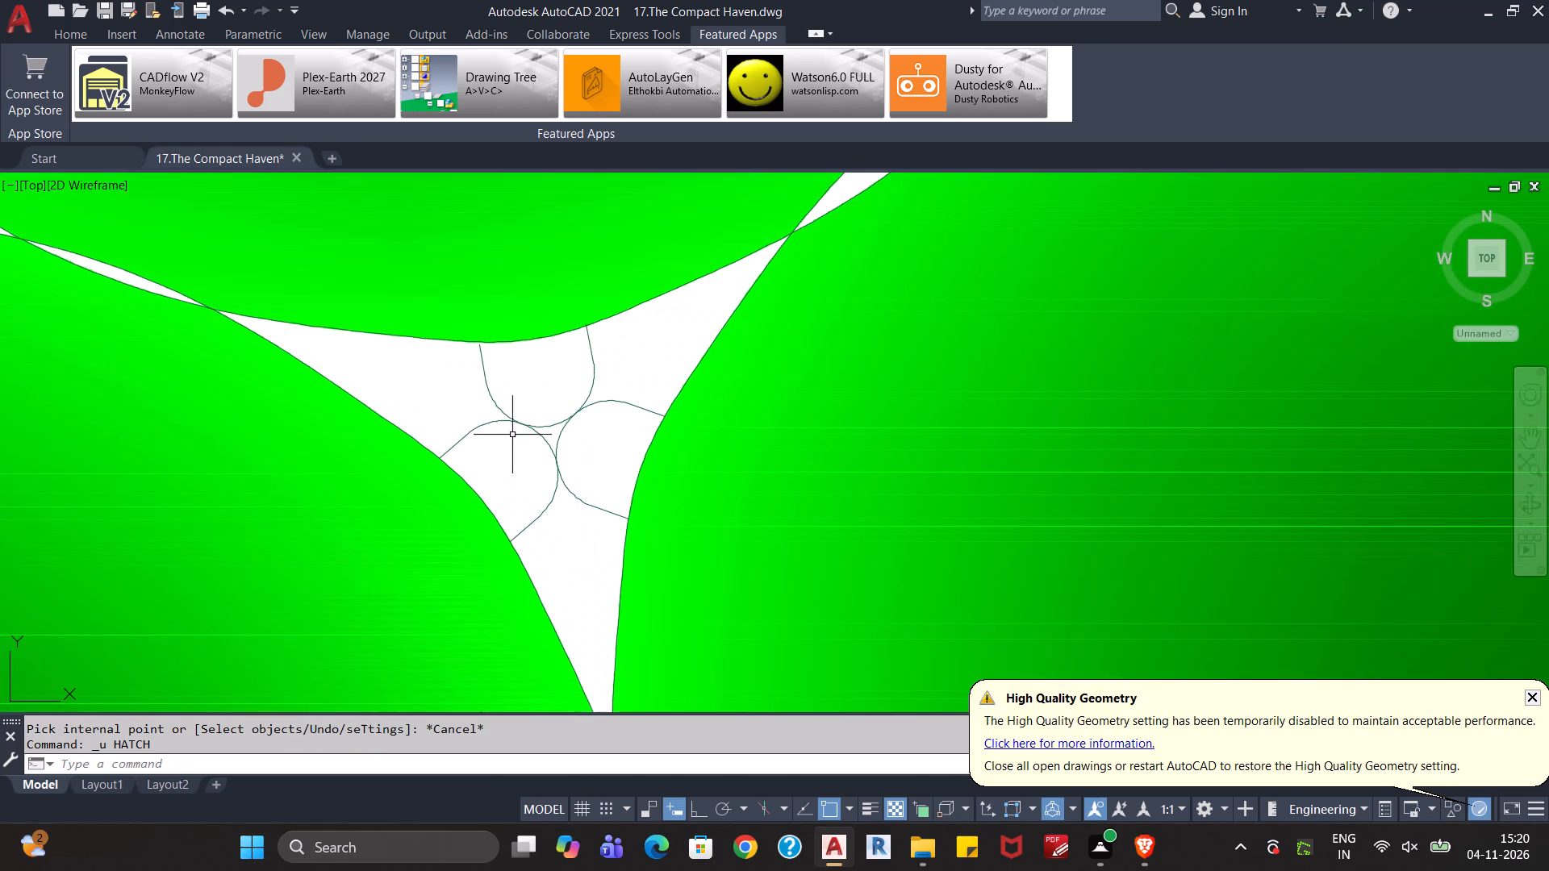
{"action": "scroll", "coordinate": [506, 407], "scroll_direction": "up", "scroll_amount": 1}
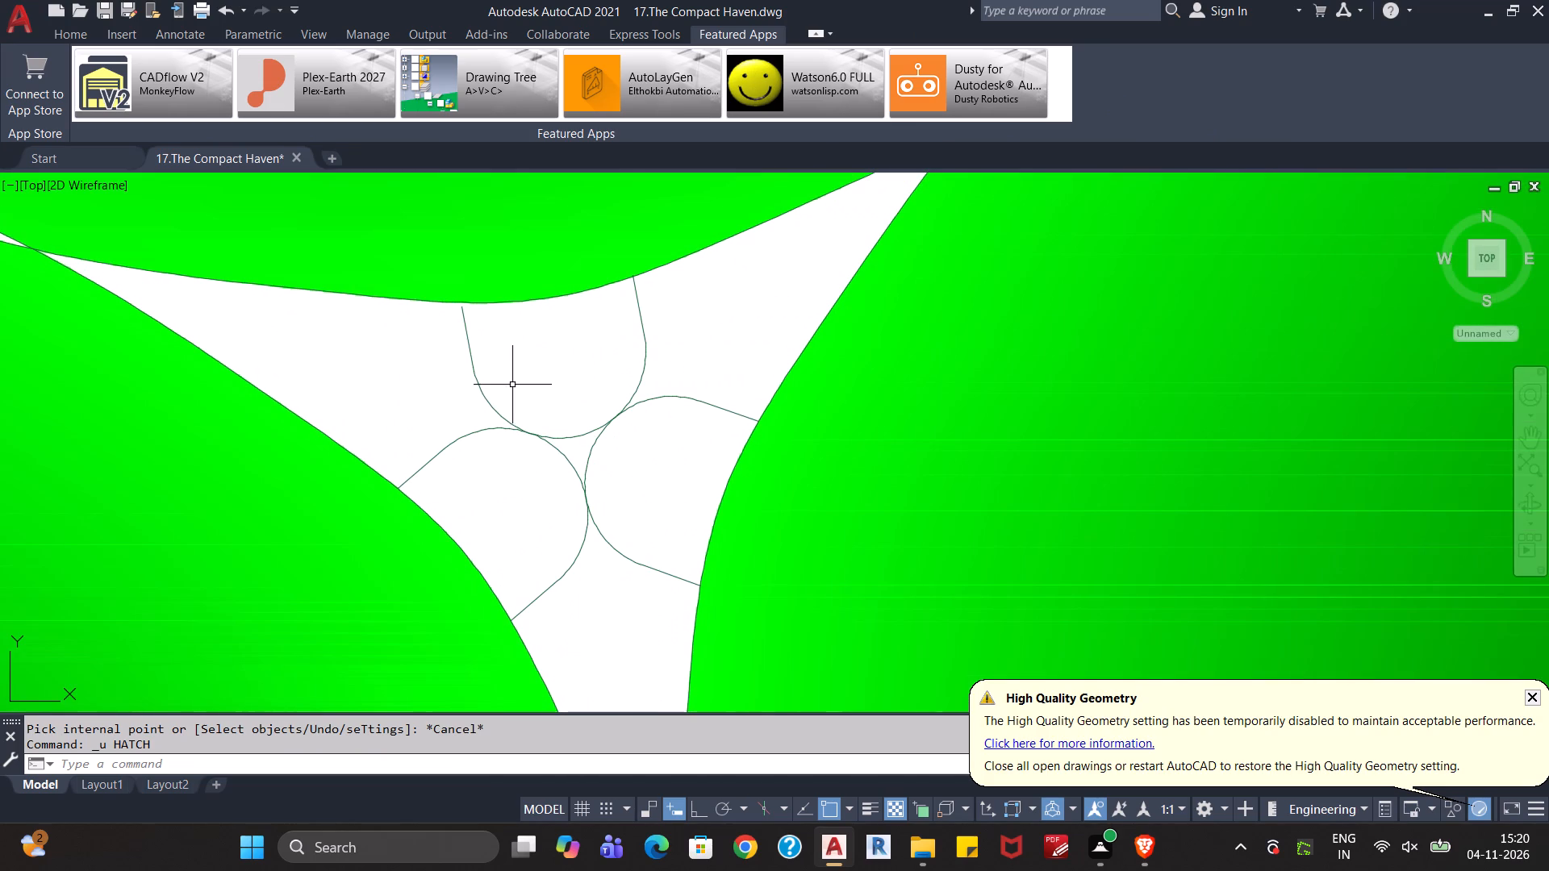
{"action": "key", "text": "Escape"}
{"action": "key", "text": "Escape"}
{"action": "left_click", "coordinate": [467, 347]}
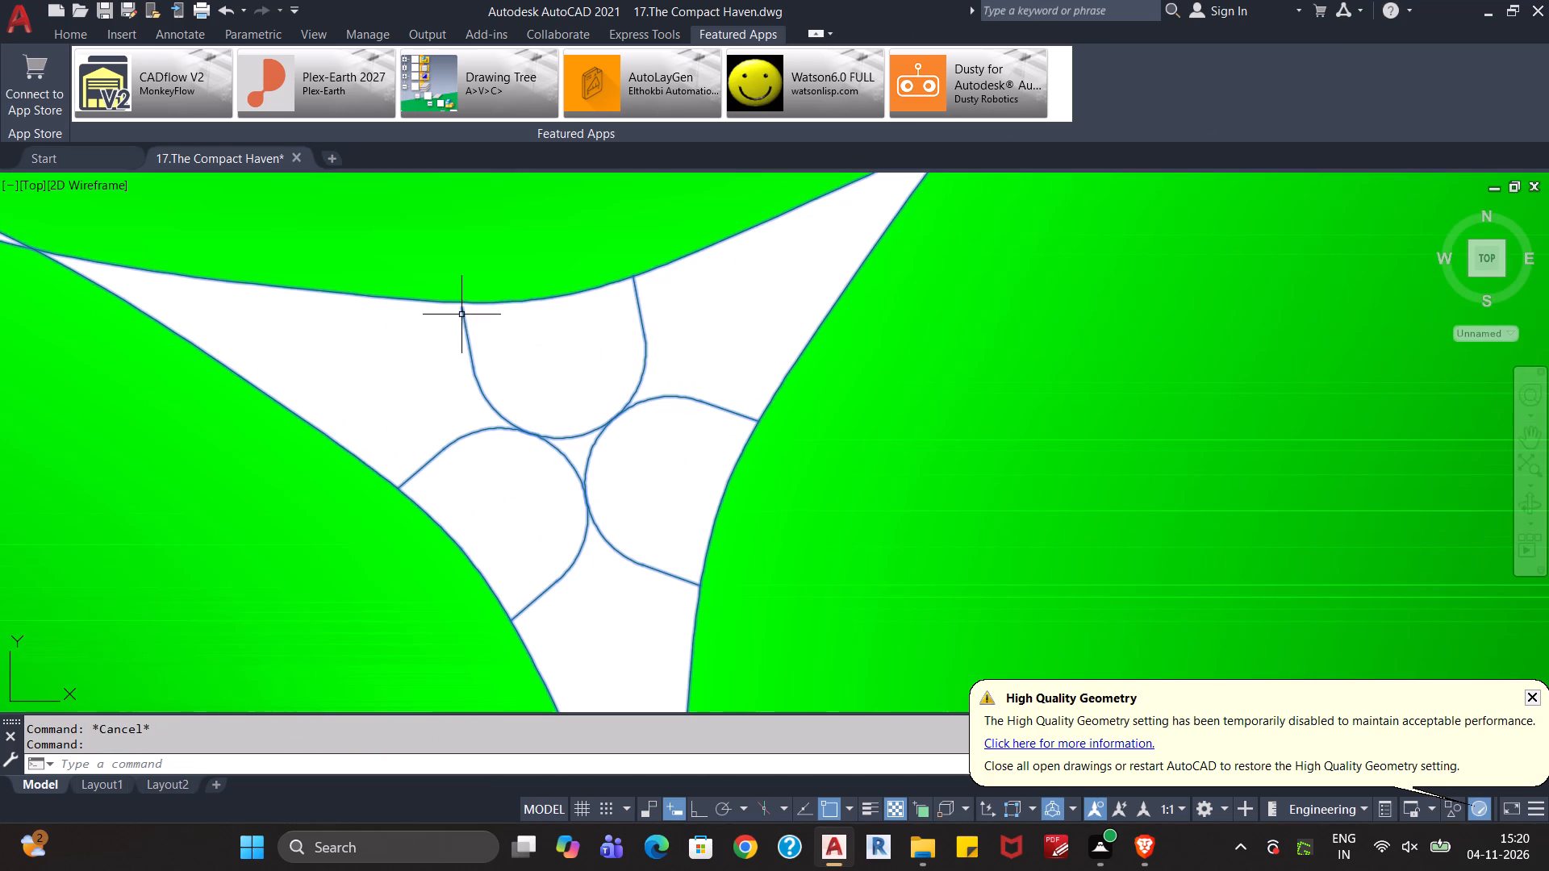
{"action": "double_click", "coordinate": [461, 315]}
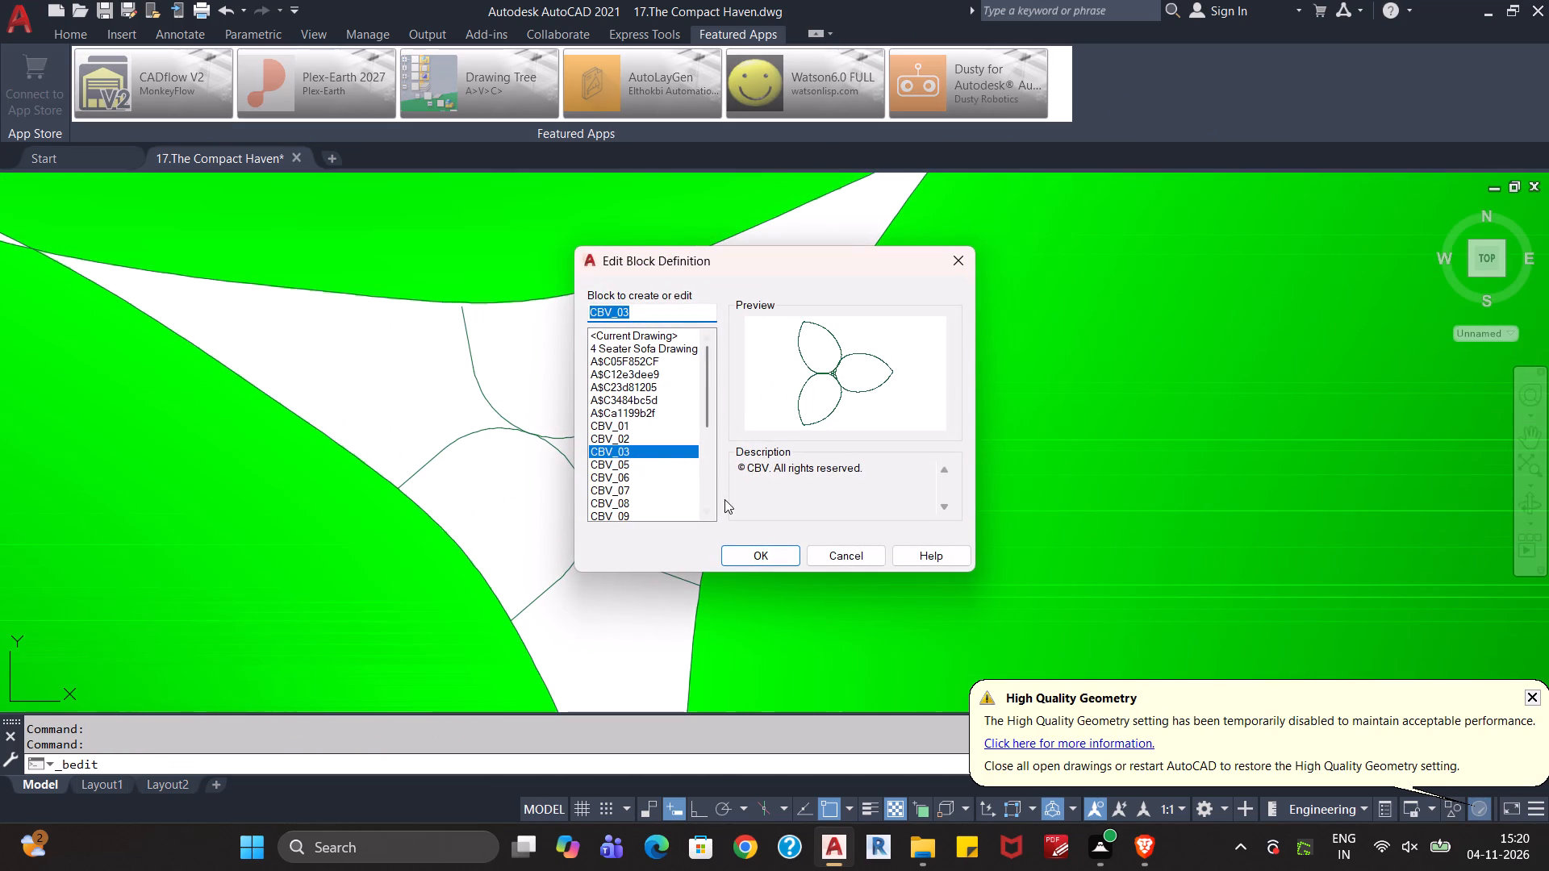
{"action": "left_click", "coordinate": [730, 548]}
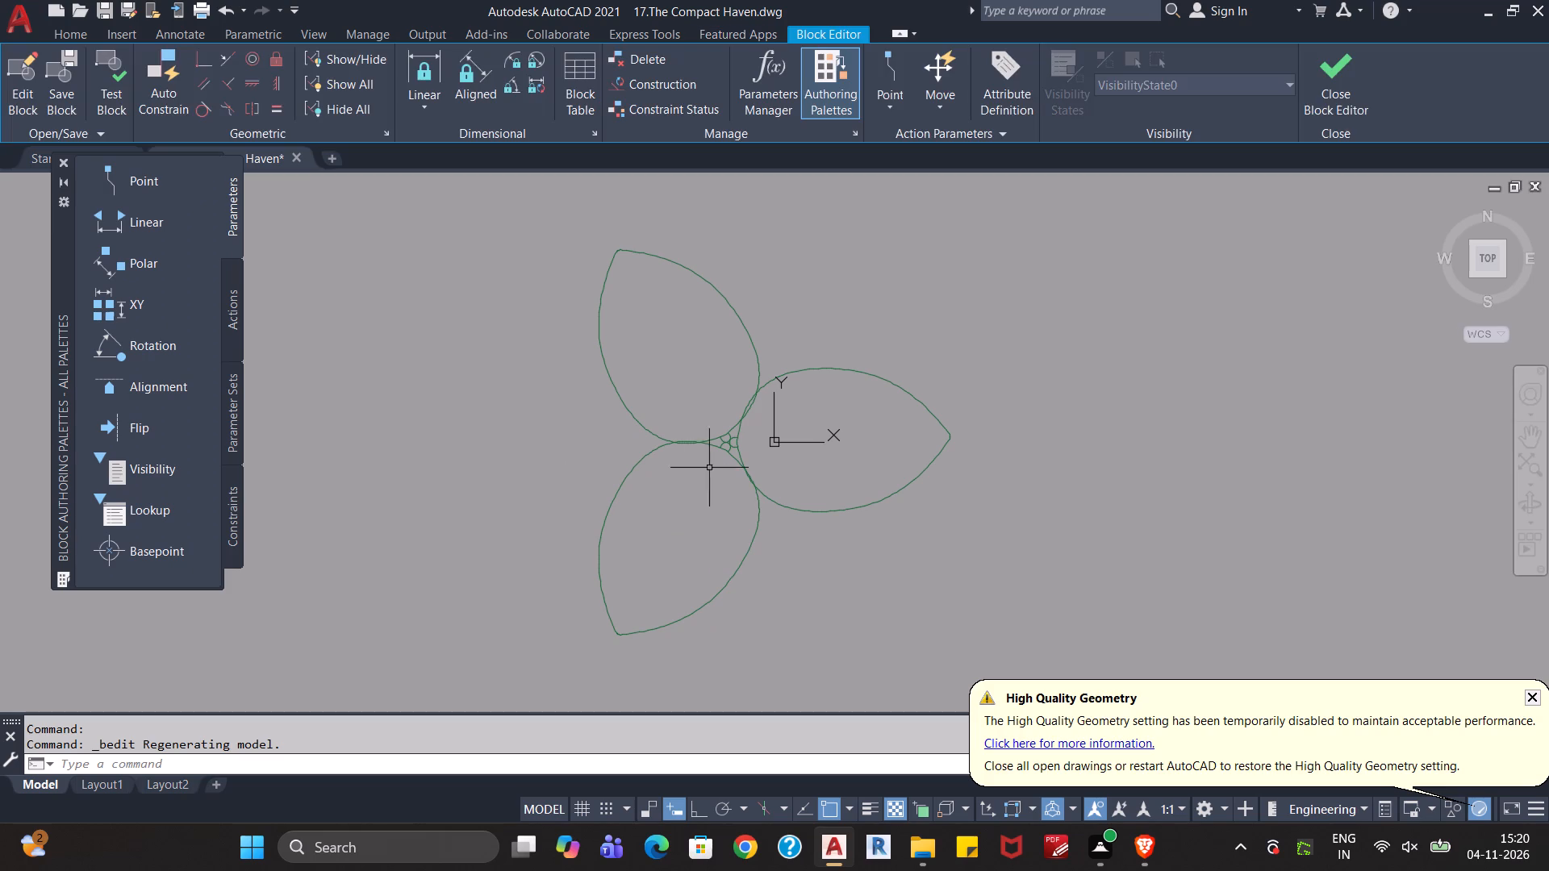
Join the upper centre lobe's arc and its two straight end segments into one polyline.
{"action": "scroll", "coordinate": [730, 444], "scroll_direction": "up", "scroll_amount": 6}
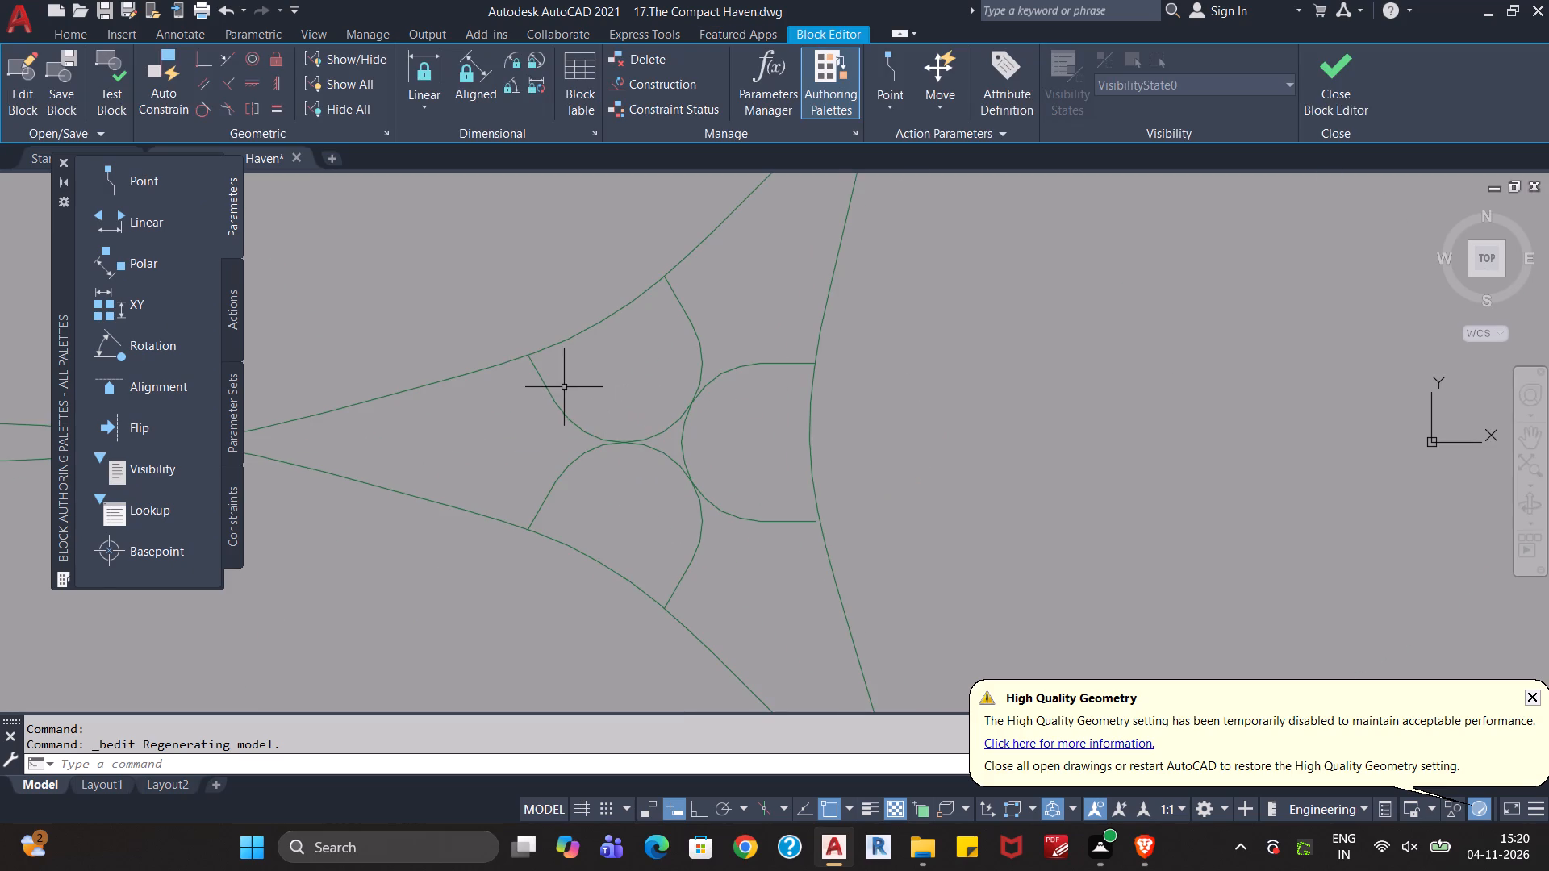
{"action": "left_click", "coordinate": [542, 383]}
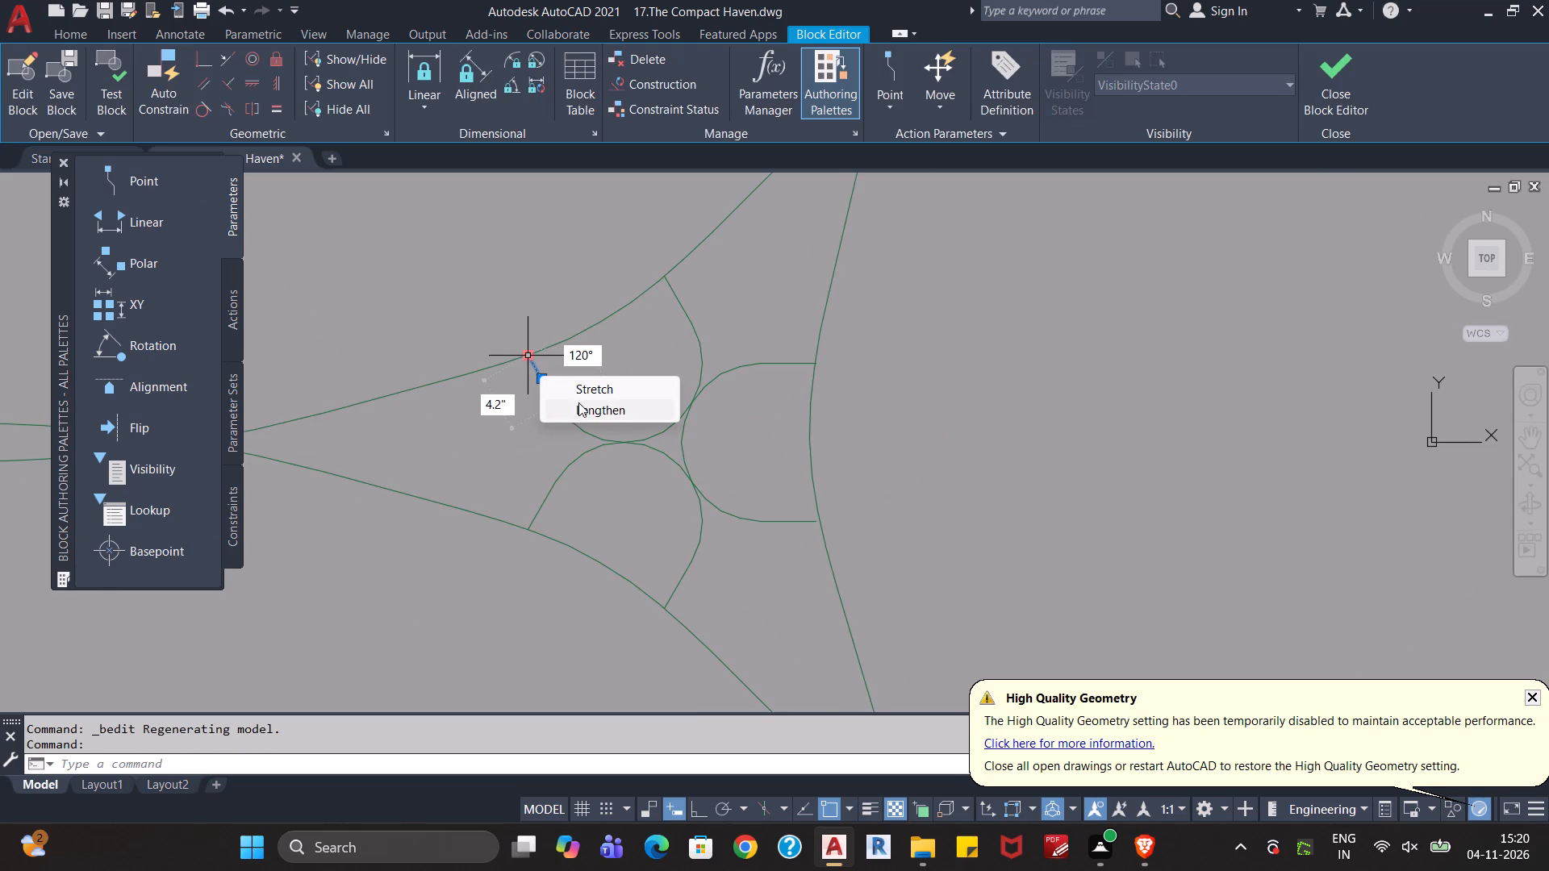
{"action": "key", "text": "Escape"}
{"action": "left_click", "coordinate": [568, 419]}
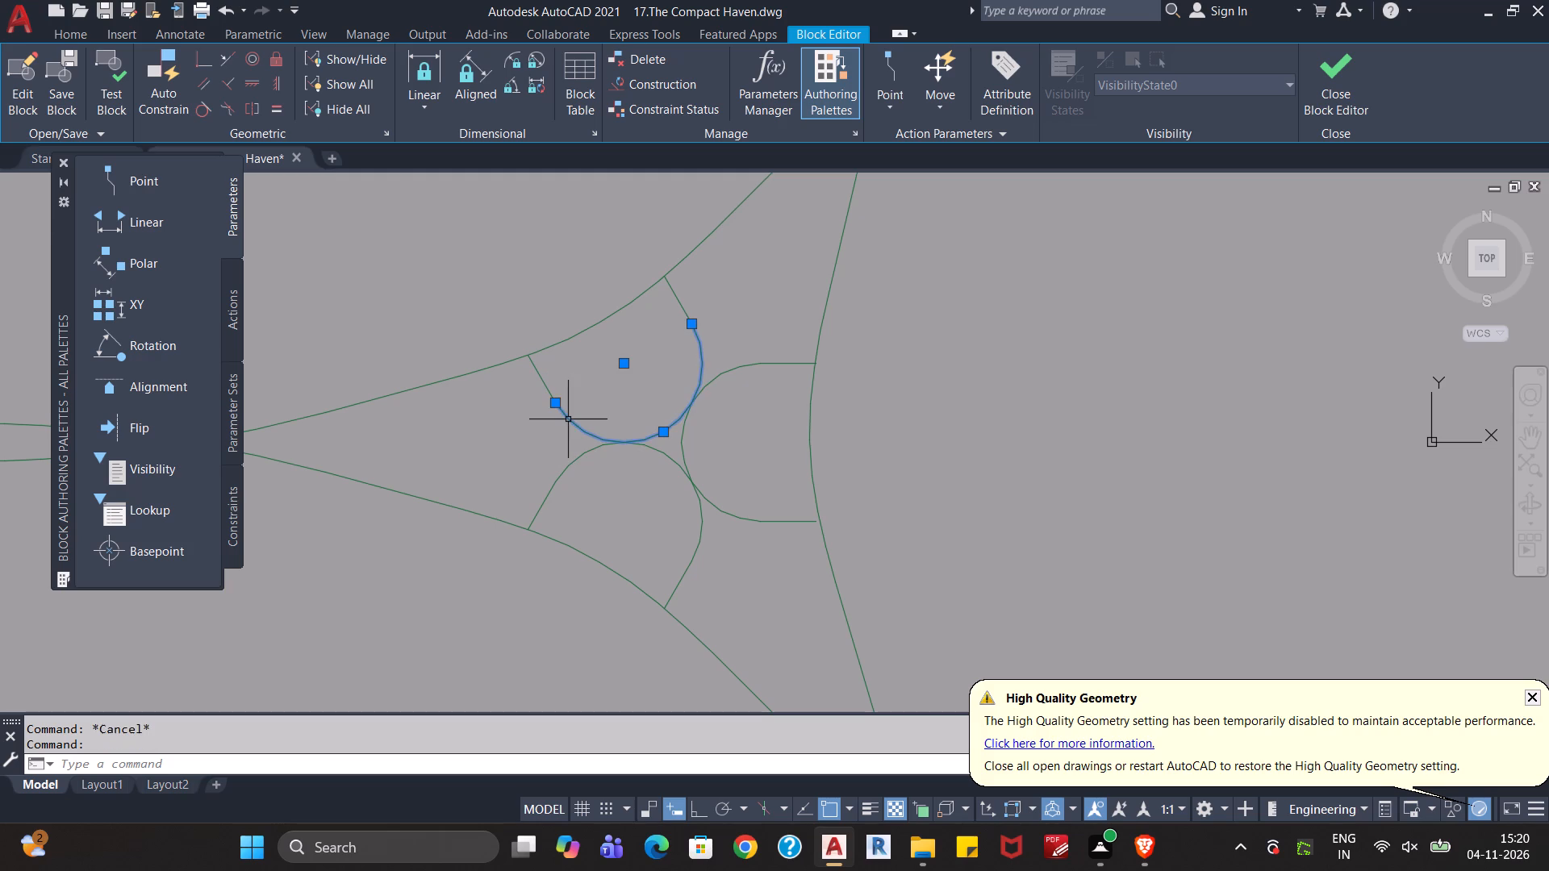
{"action": "left_click", "coordinate": [549, 394]}
{"action": "type", "text": "joi"}
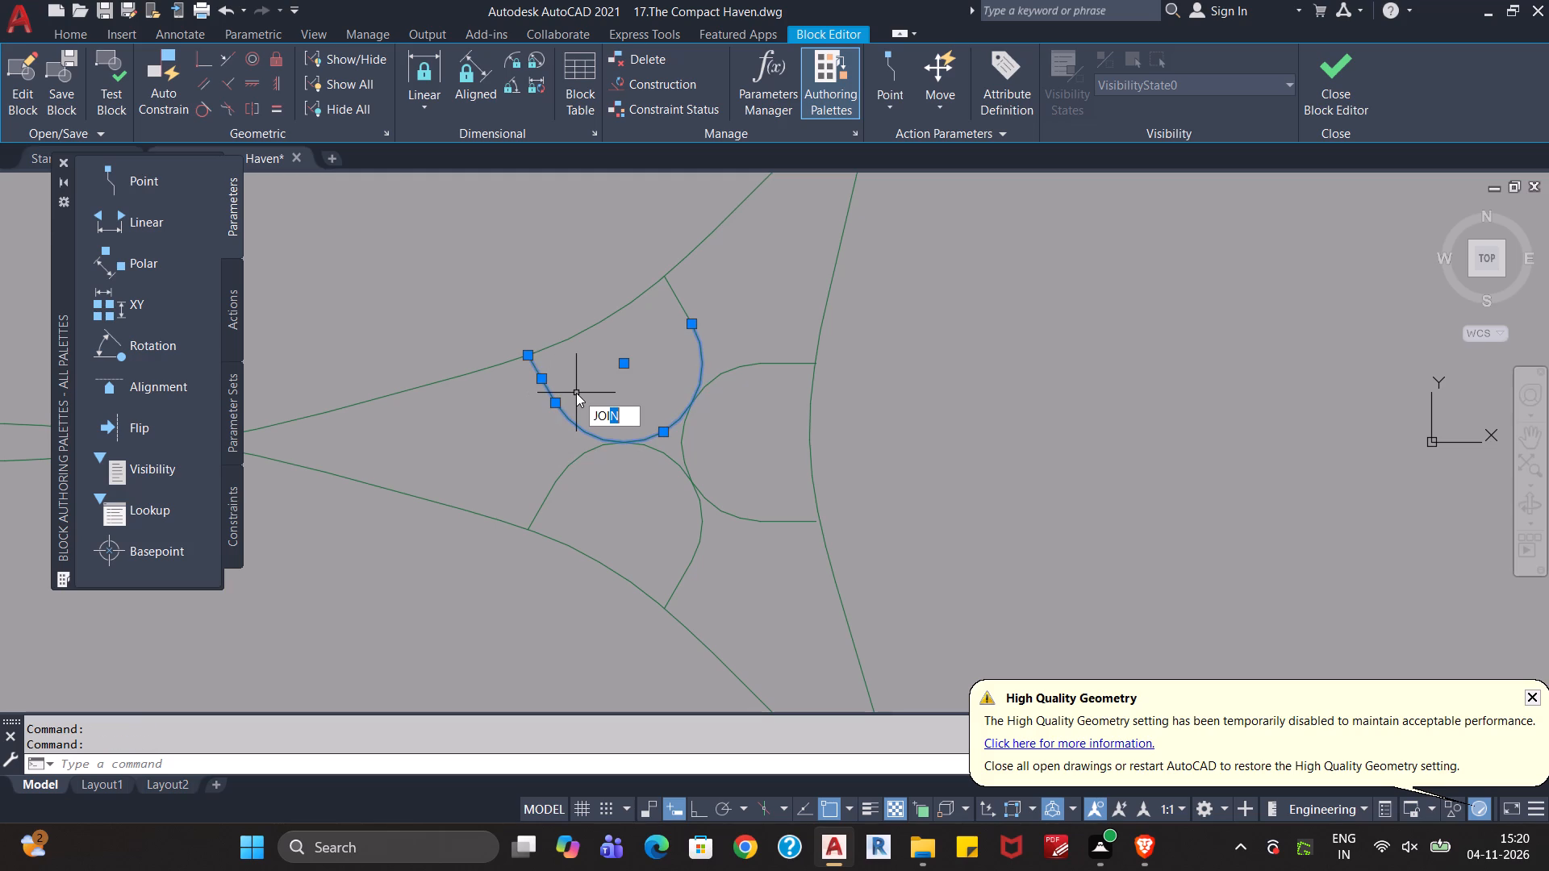
{"action": "key", "text": "Return"}
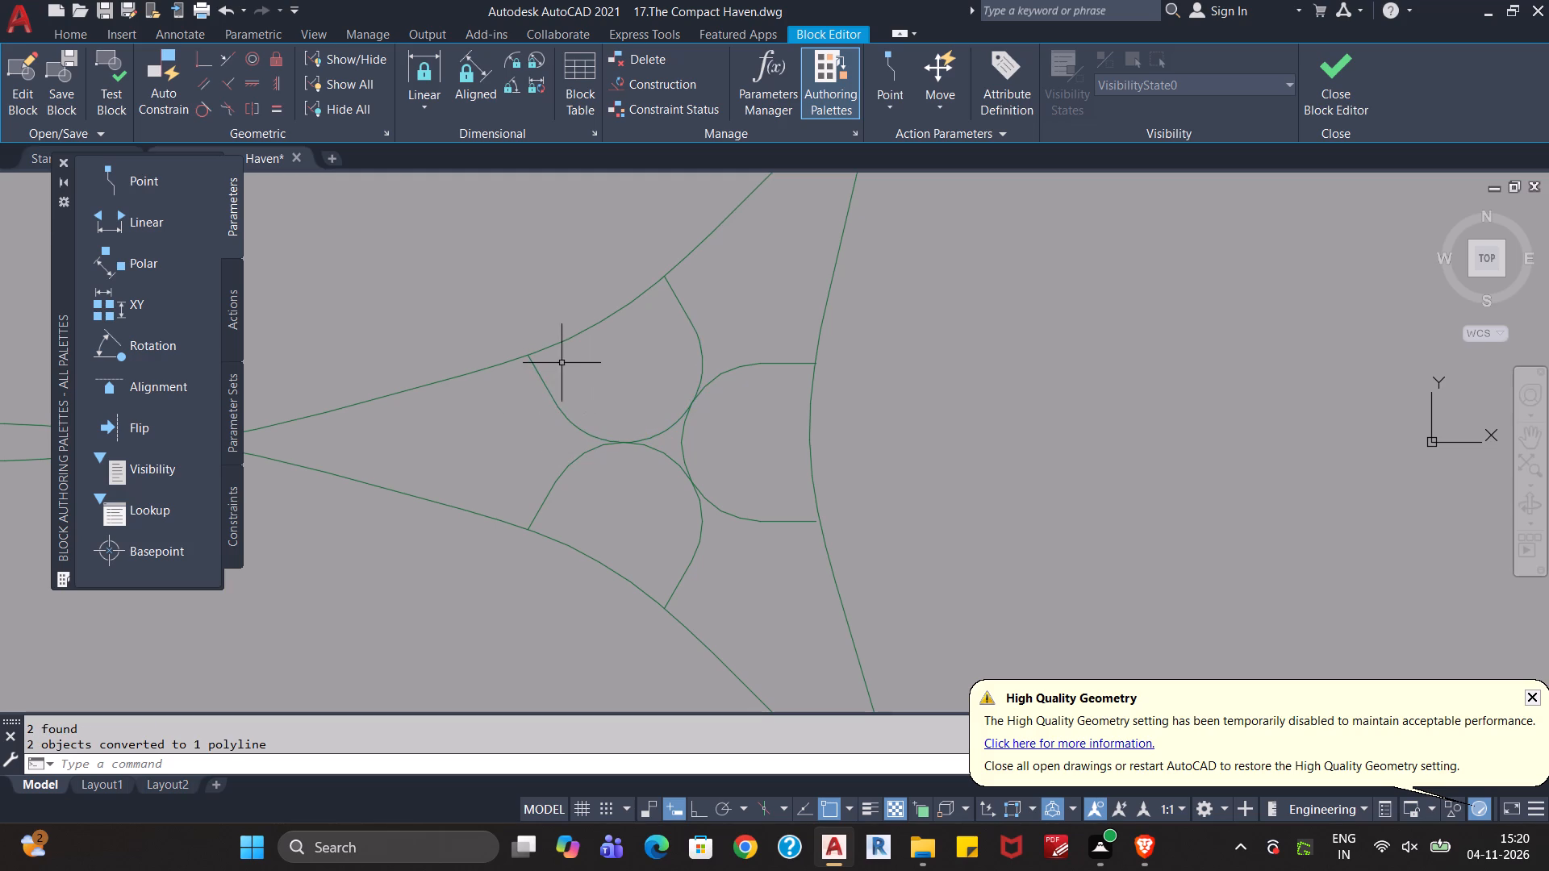
{"action": "left_click", "coordinate": [541, 375]}
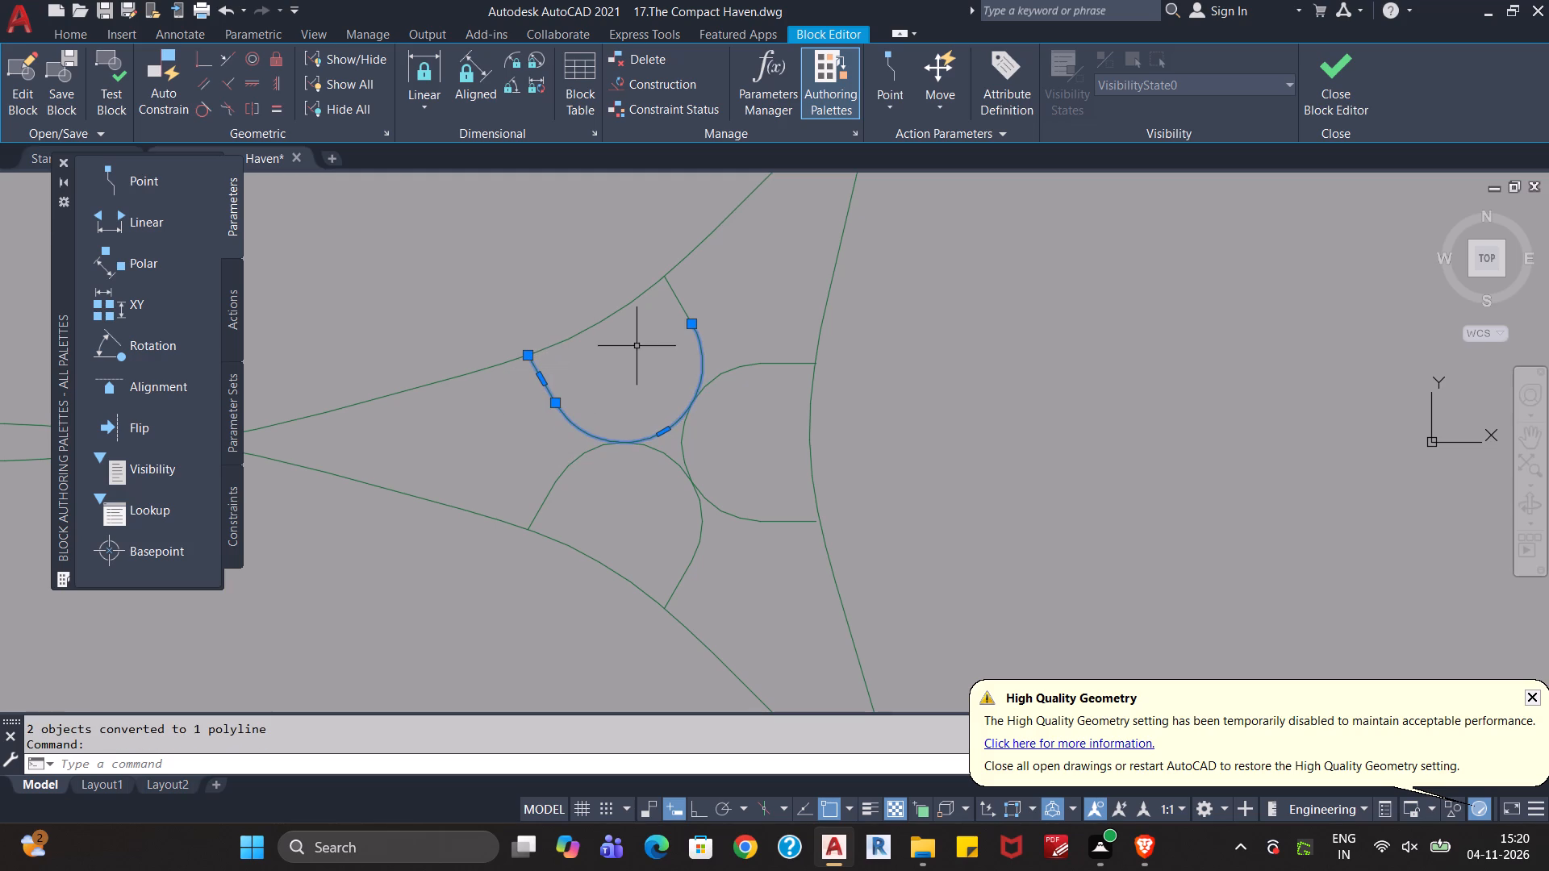
{"action": "left_click", "coordinate": [679, 304]}
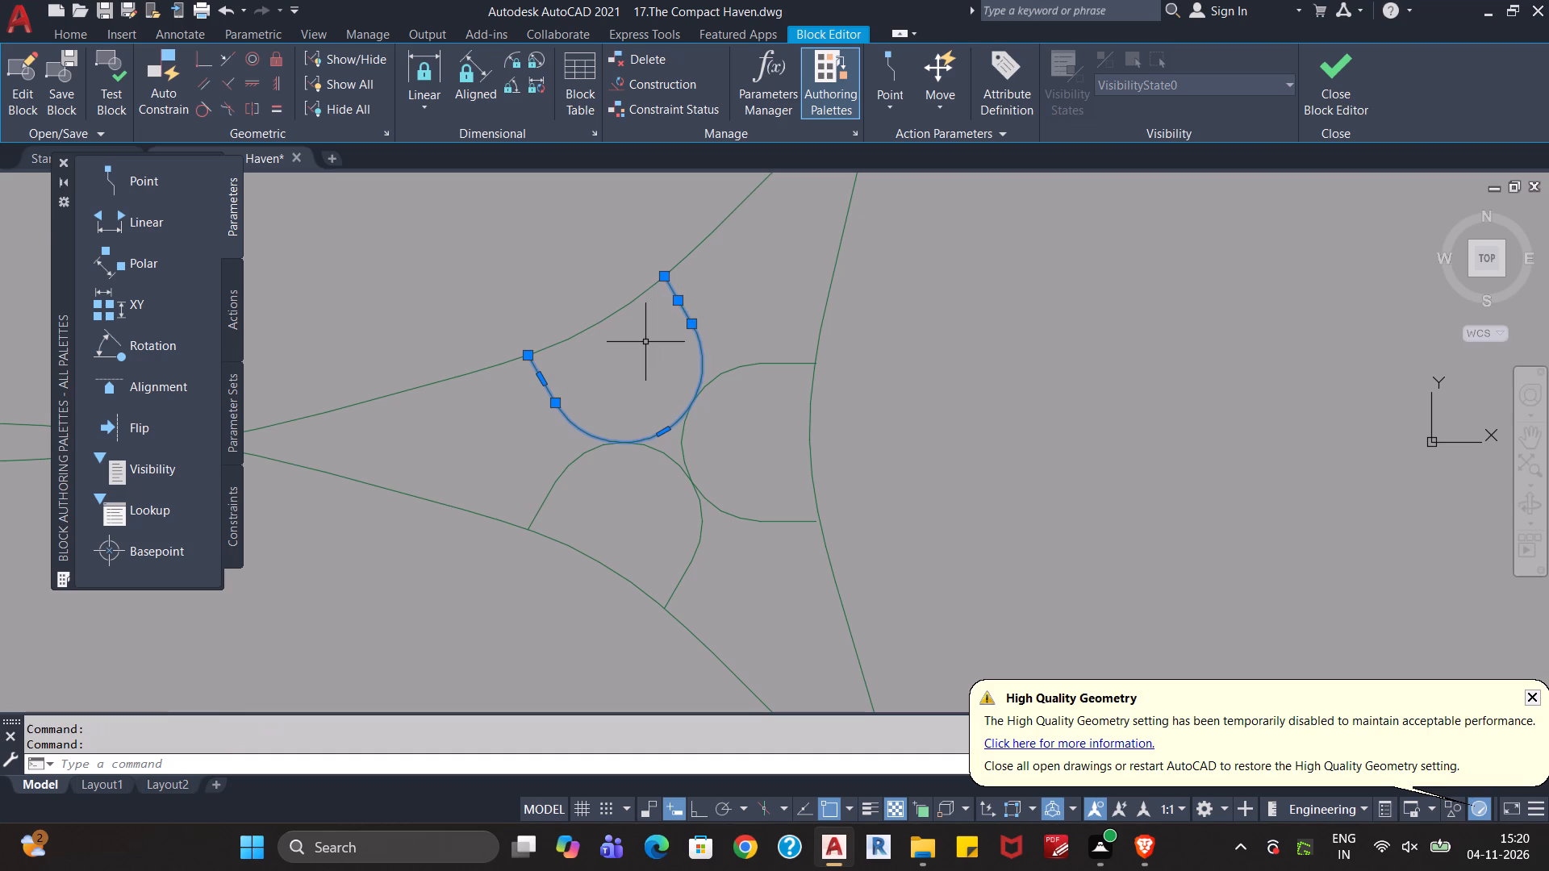
{"action": "type", "text": "join"}
{"action": "key", "text": "Return"}
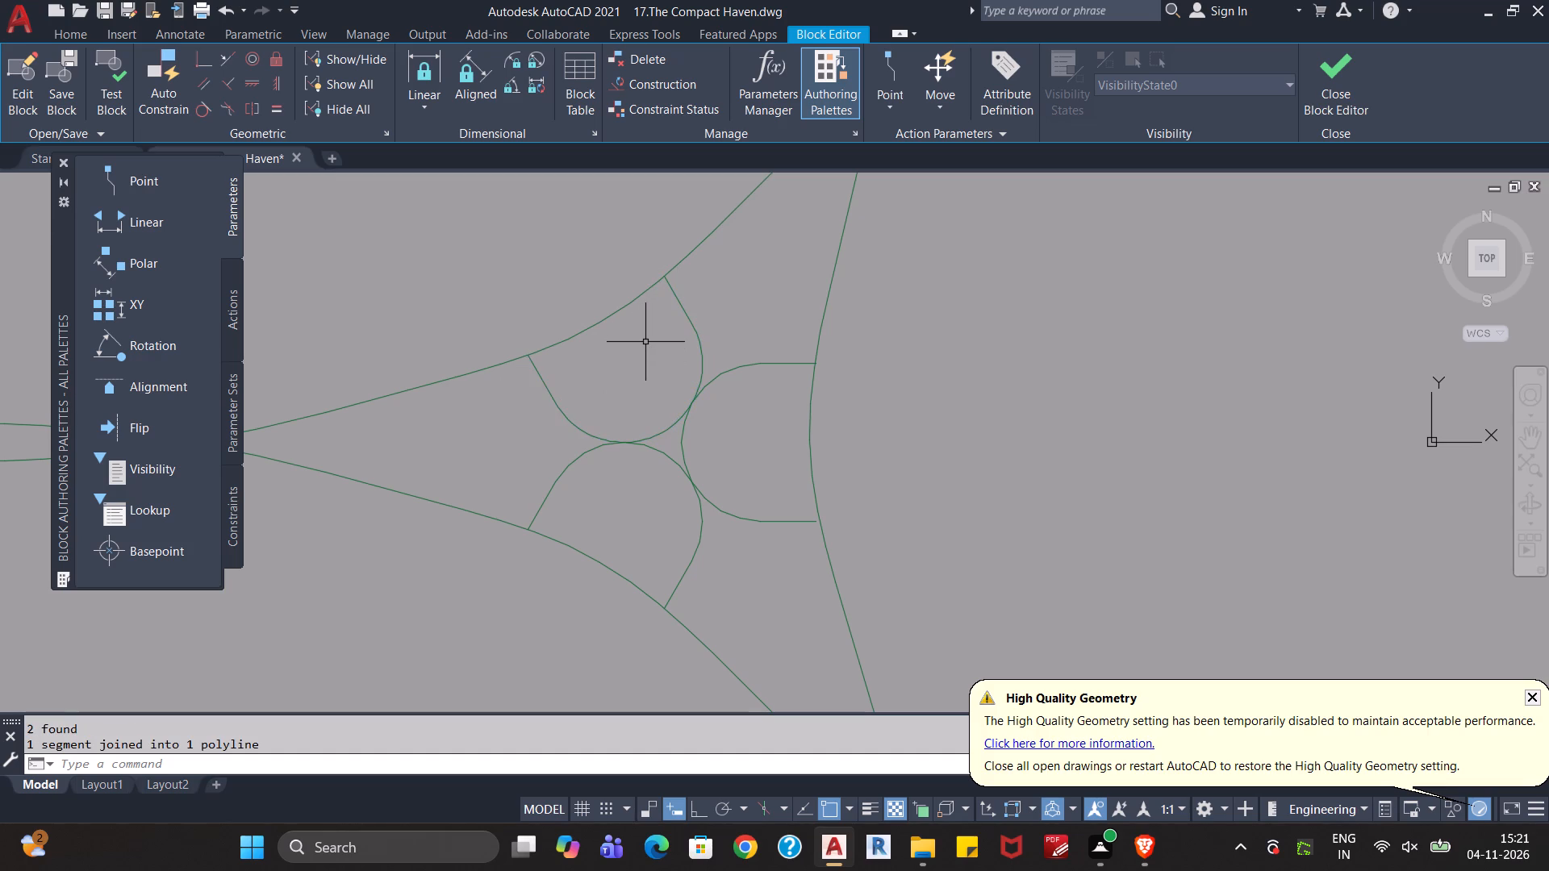
Stretch the left open end of the upper centre lobe's polyline slightly past the adjoining leaf outline.
{"action": "left_click", "coordinate": [547, 390]}
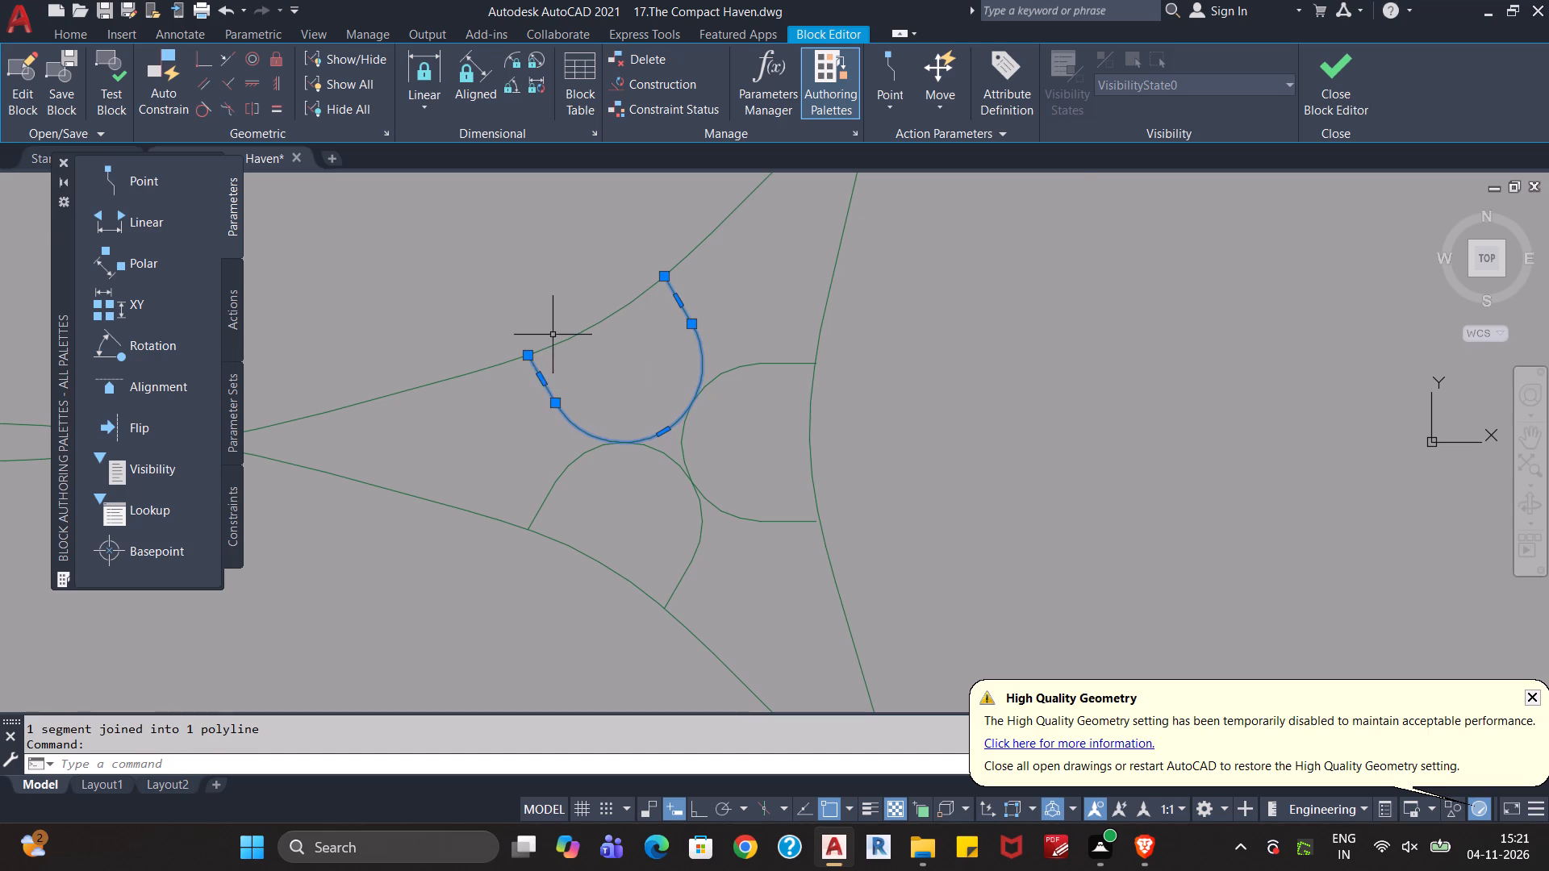
{"action": "scroll", "coordinate": [554, 360], "scroll_direction": "up", "scroll_amount": 3}
{"action": "middle_click_drag", "start_coordinate": [556, 361], "coordinate": [696, 401]}
{"action": "left_click", "coordinate": [575, 376]}
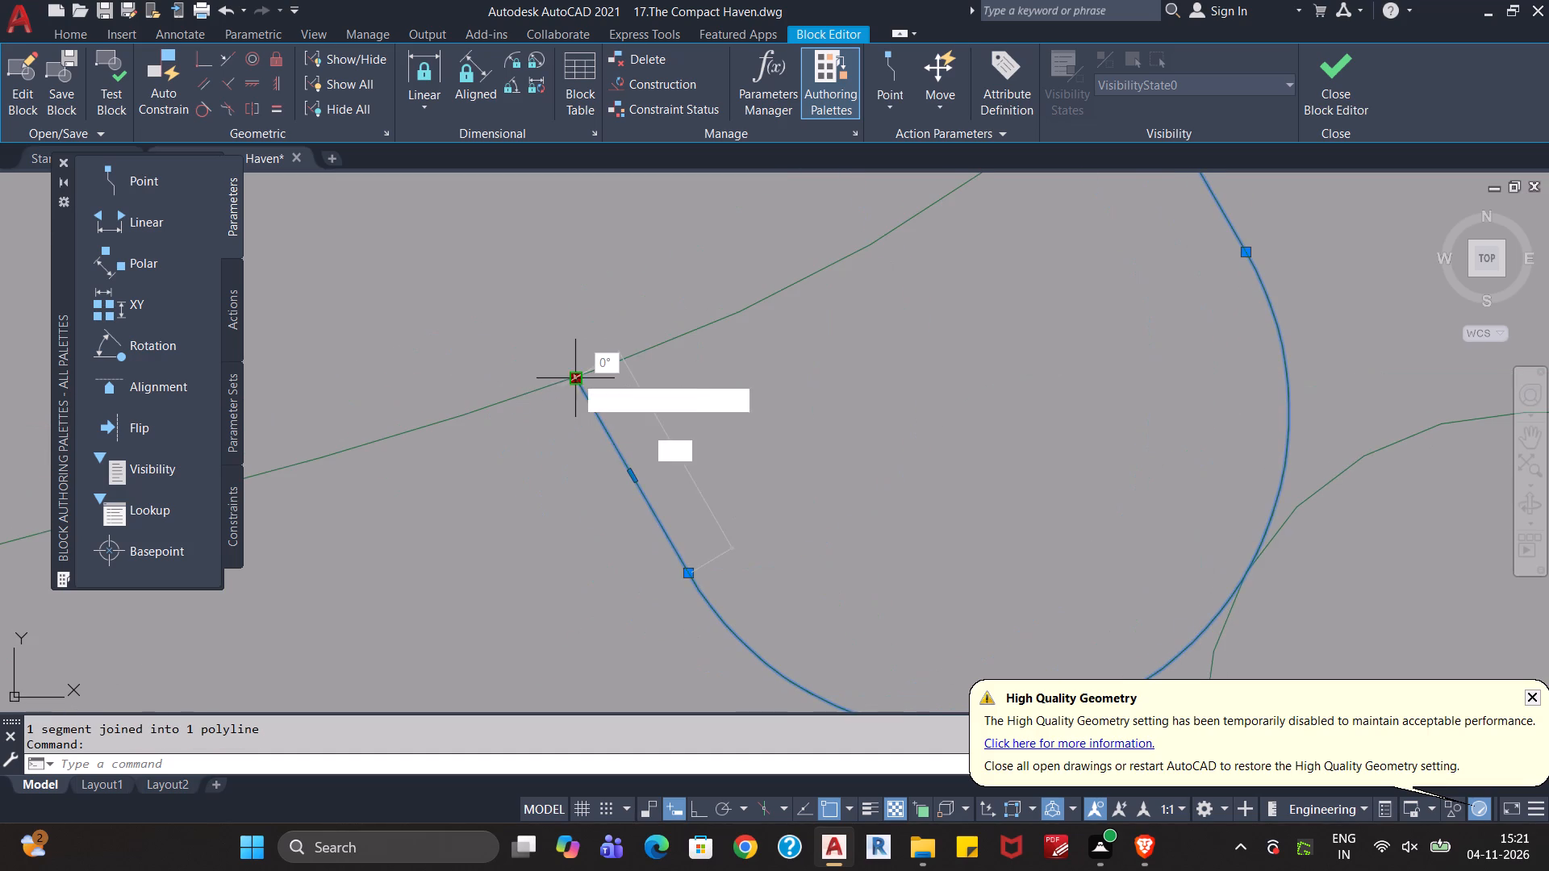
{"action": "left_click", "coordinate": [567, 361]}
{"action": "key", "text": "Escape"}
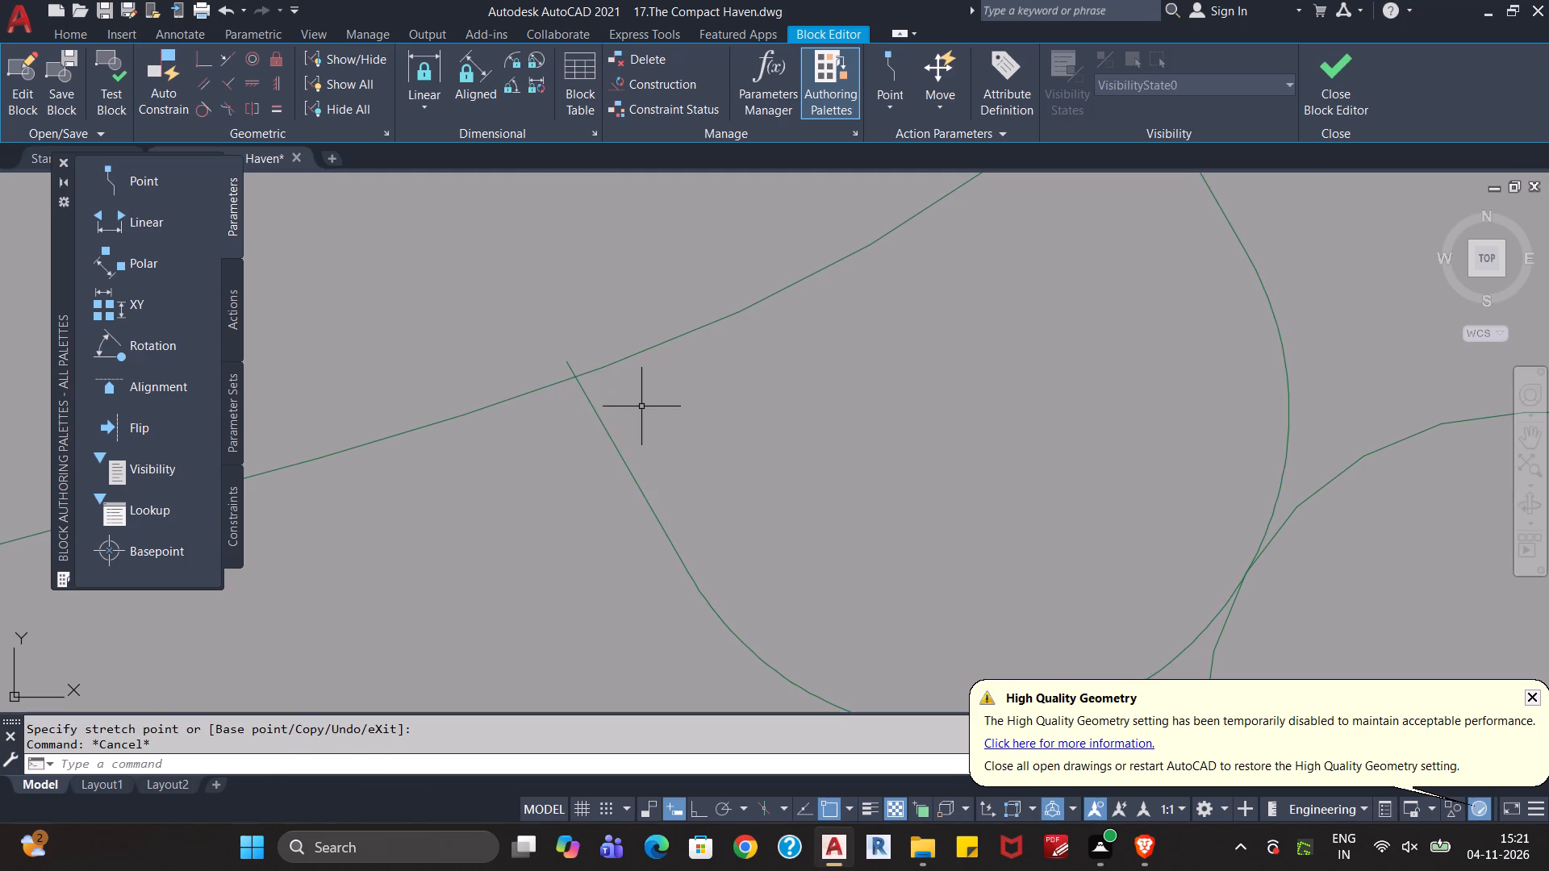
Trim the lobe's overhanging end back to the leaf outline.
{"action": "type", "text": "tr"}
{"action": "key", "text": "Return"}
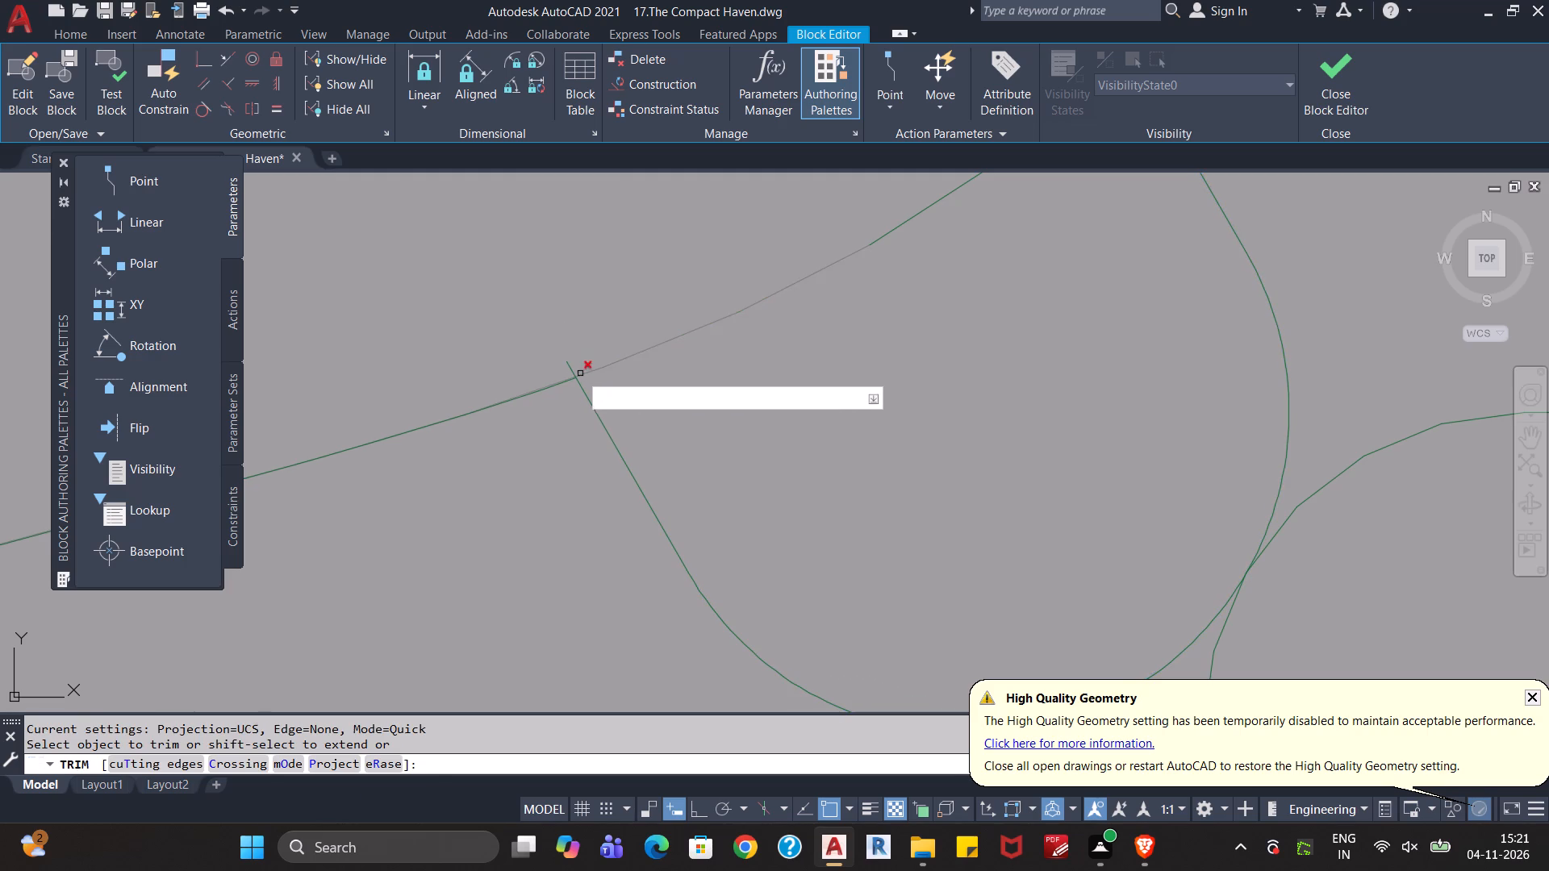
{"action": "left_click", "coordinate": [573, 370]}
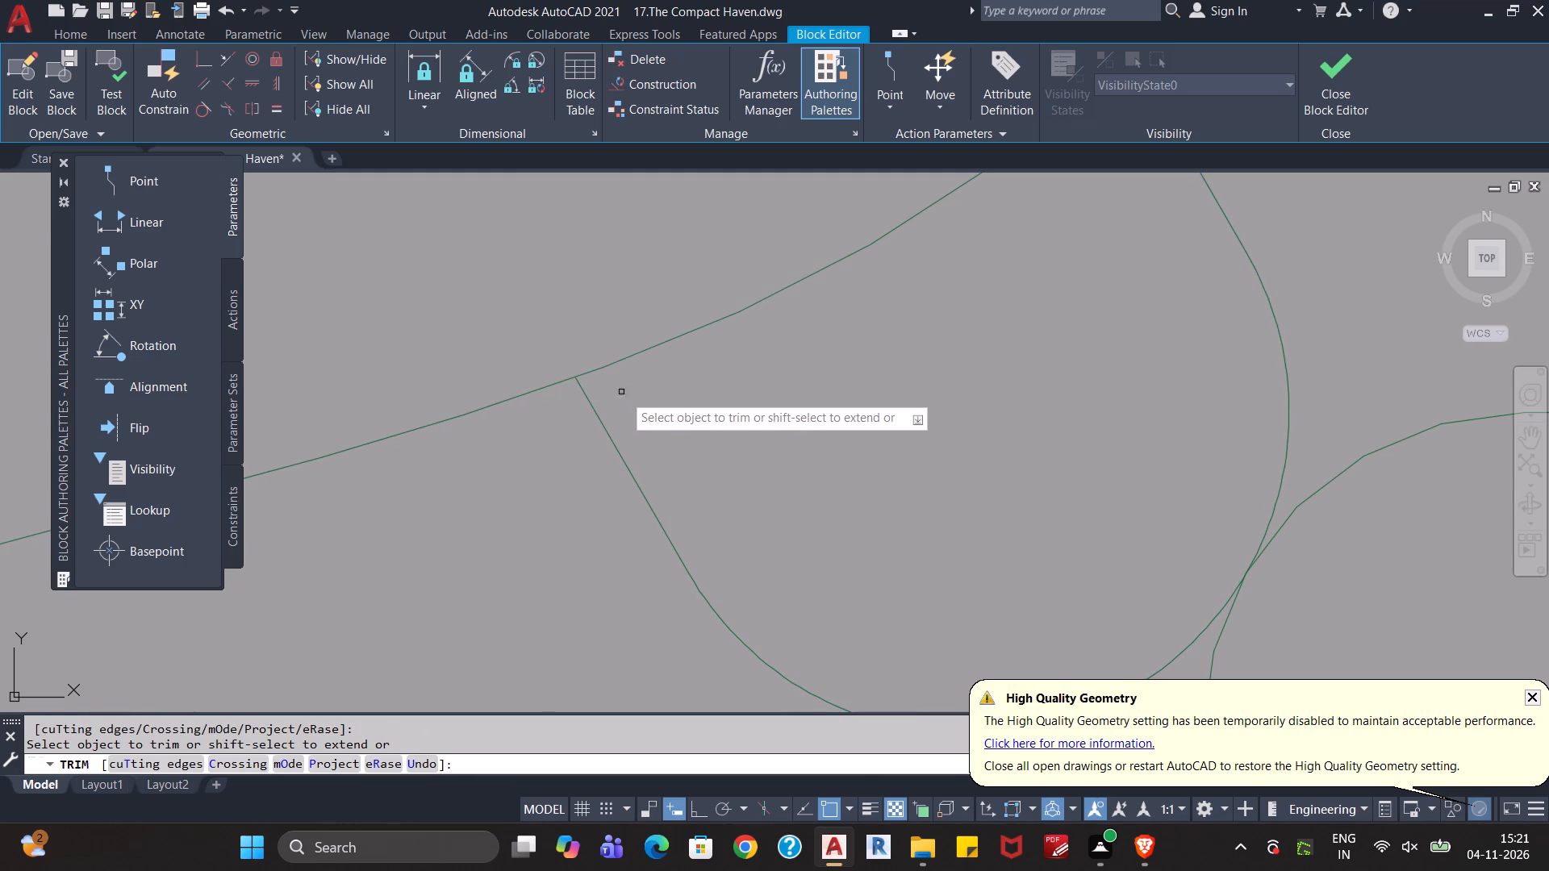
{"action": "key", "text": "Escape"}
{"action": "key", "text": "Escape"}
Close the block editor, saving the changes to CBV_03.
{"action": "scroll", "coordinate": [762, 424], "scroll_direction": "down", "scroll_amount": 1}
{"action": "middle_click_drag", "start_coordinate": [837, 433], "coordinate": [775, 473]}
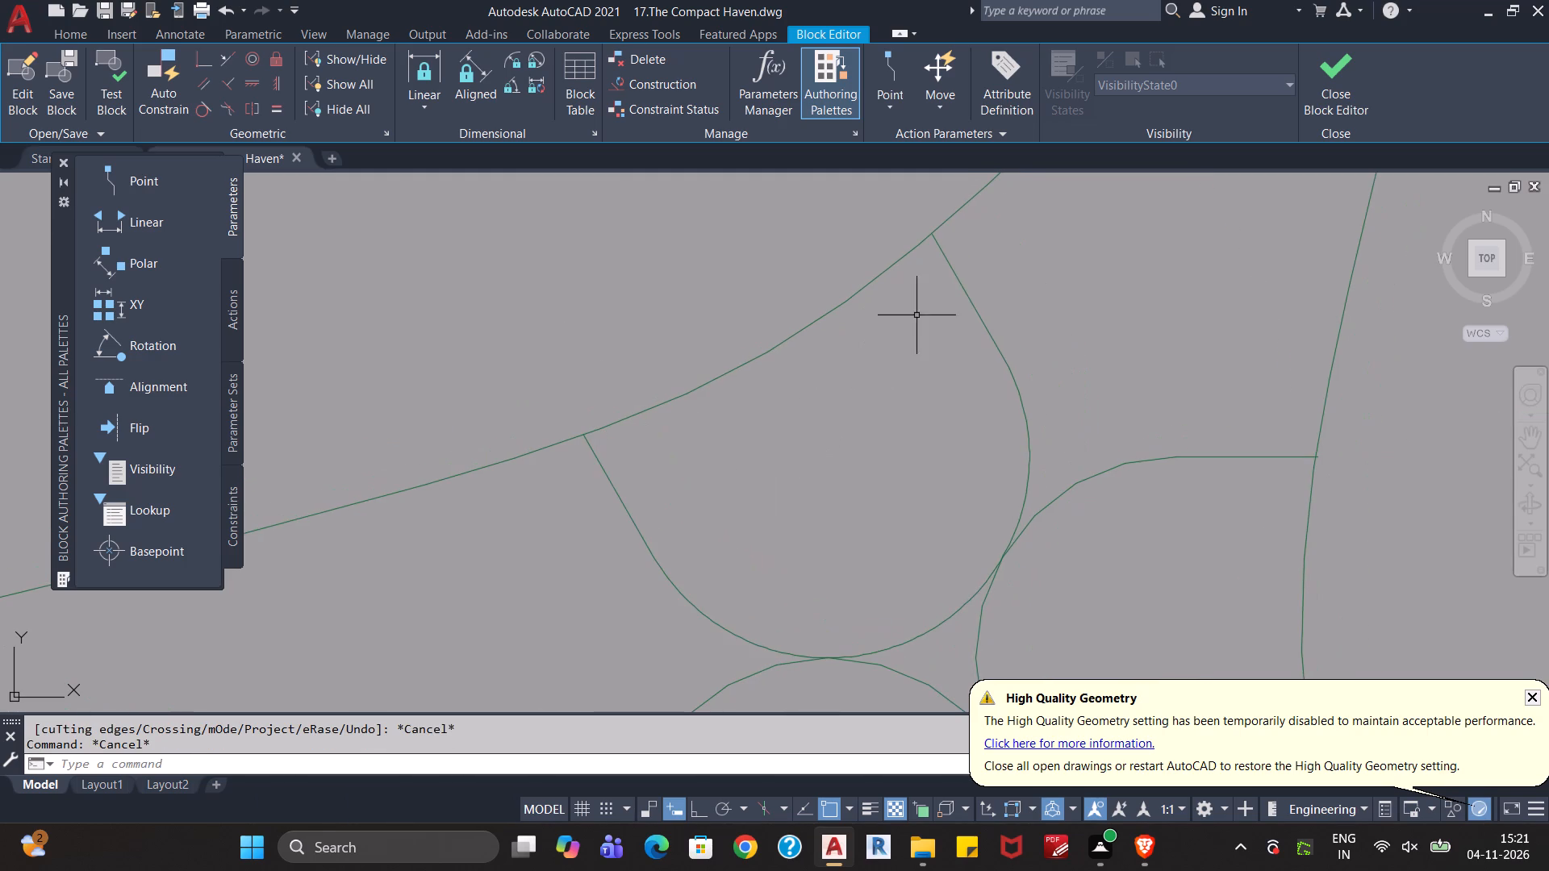
{"action": "scroll", "coordinate": [897, 374], "scroll_direction": "down", "scroll_amount": 2}
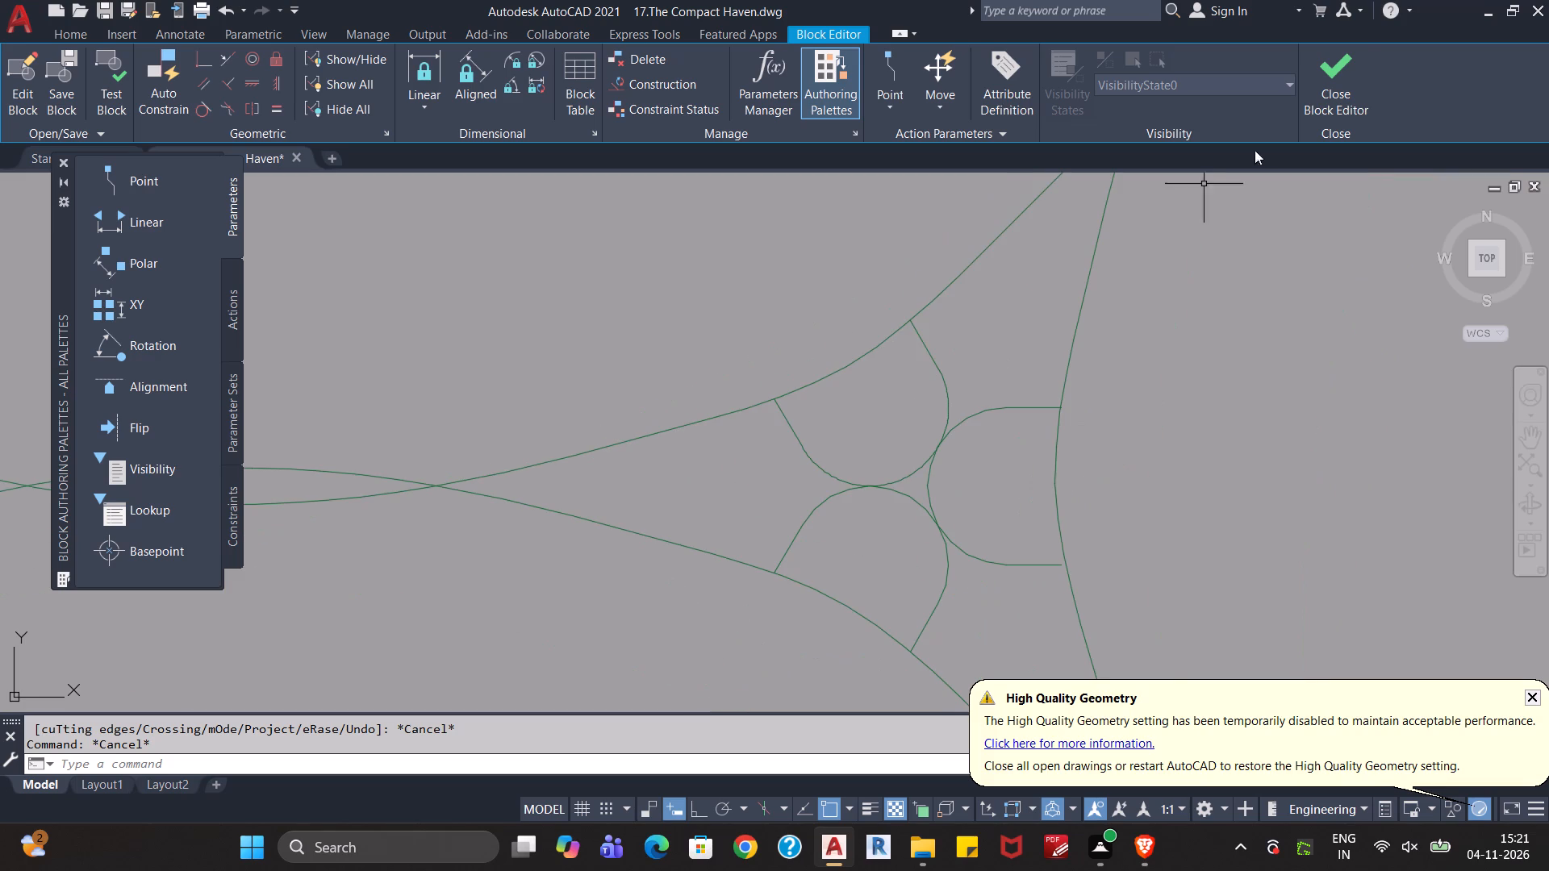
{"action": "left_click", "coordinate": [1346, 88]}
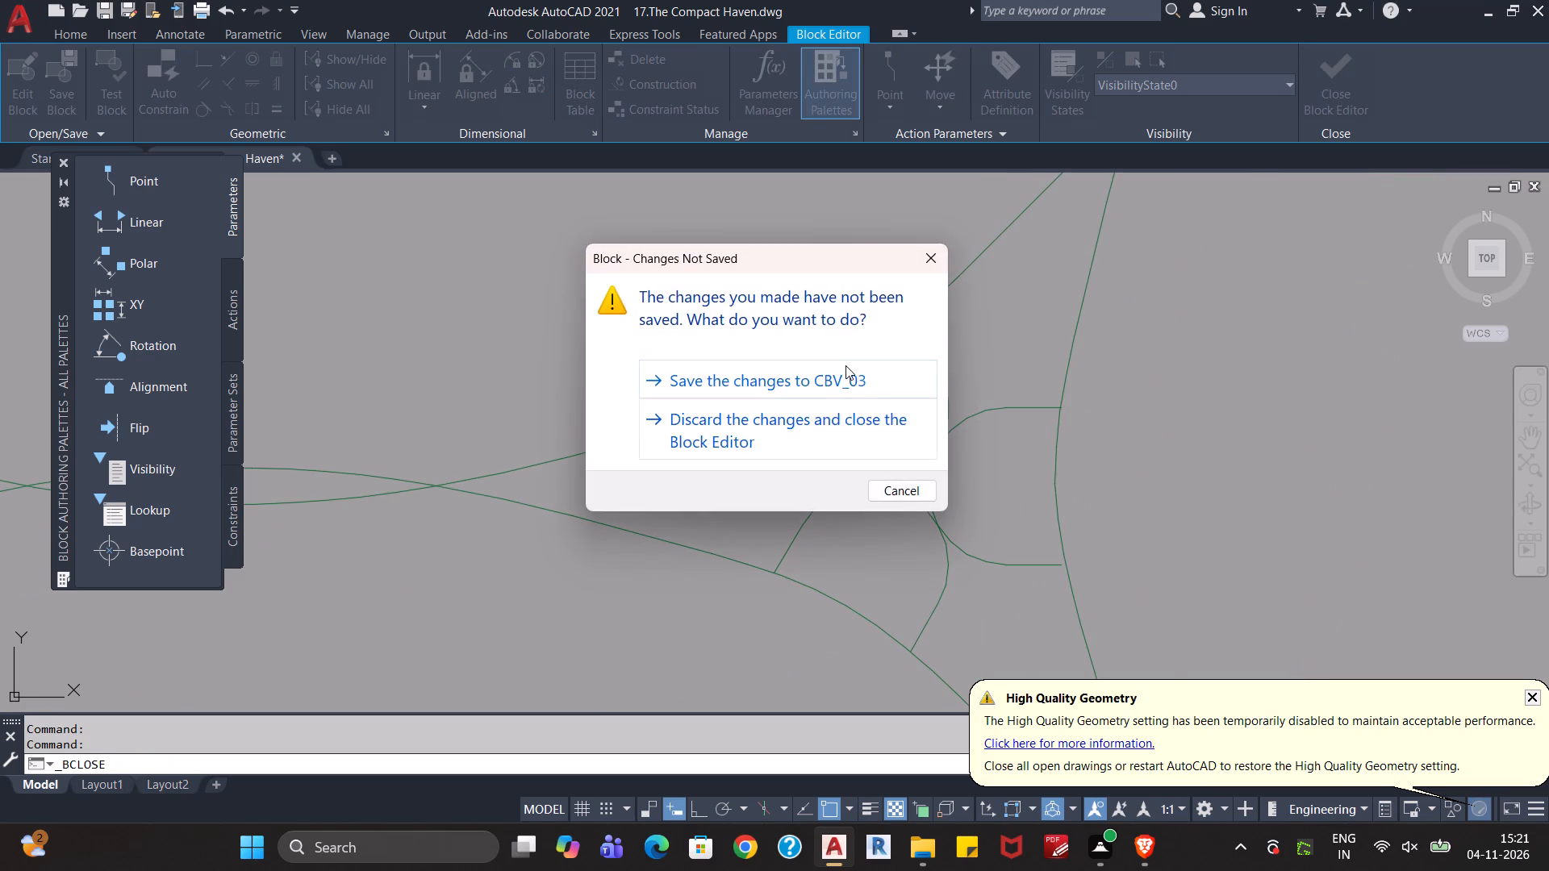
{"action": "left_click", "coordinate": [846, 366]}
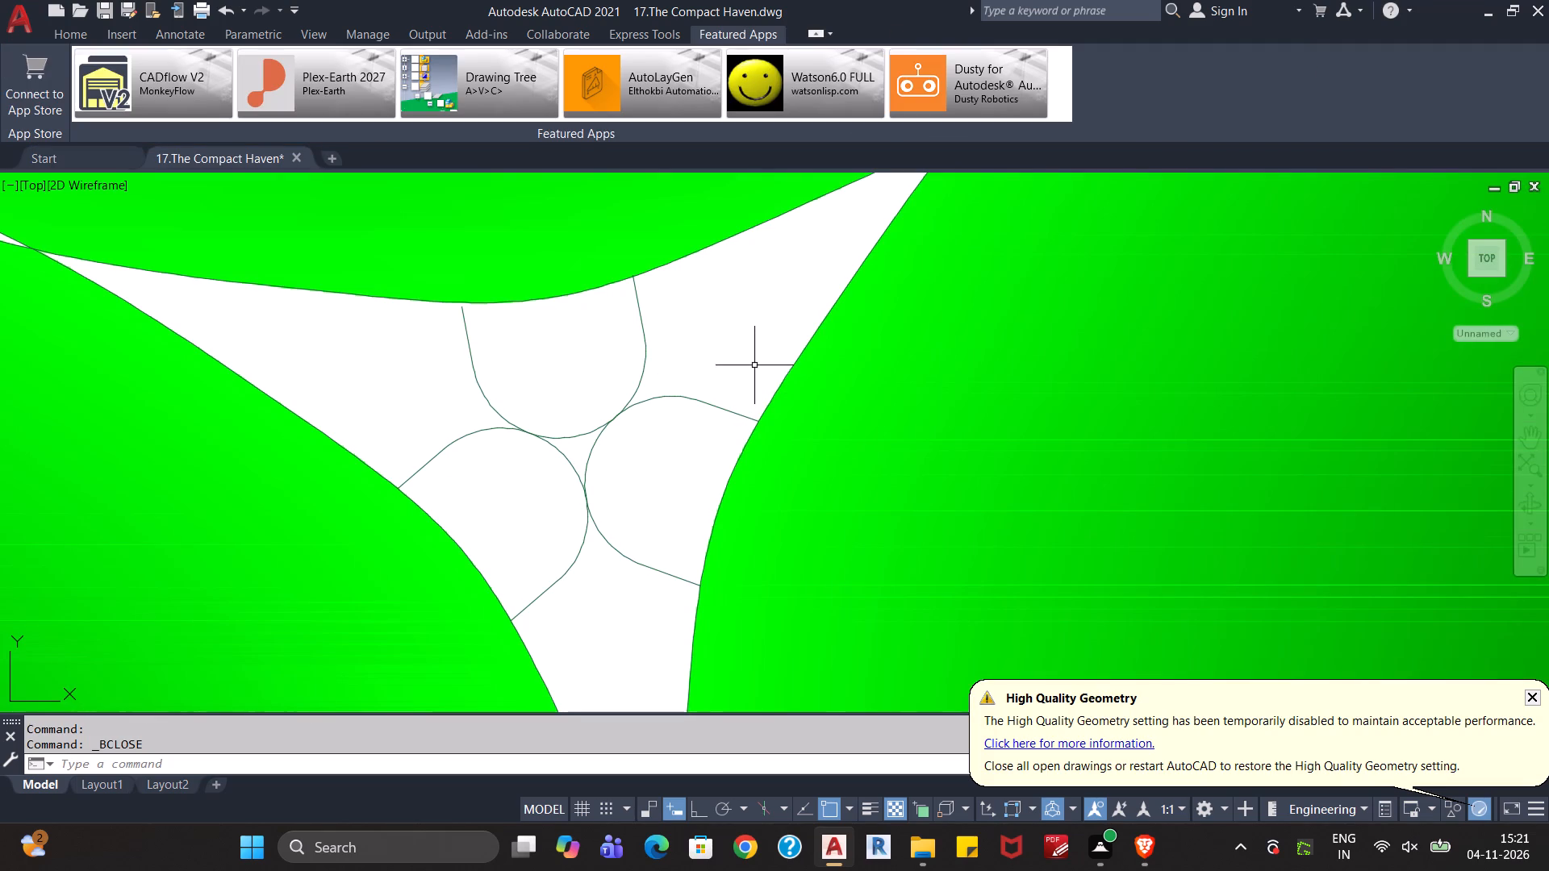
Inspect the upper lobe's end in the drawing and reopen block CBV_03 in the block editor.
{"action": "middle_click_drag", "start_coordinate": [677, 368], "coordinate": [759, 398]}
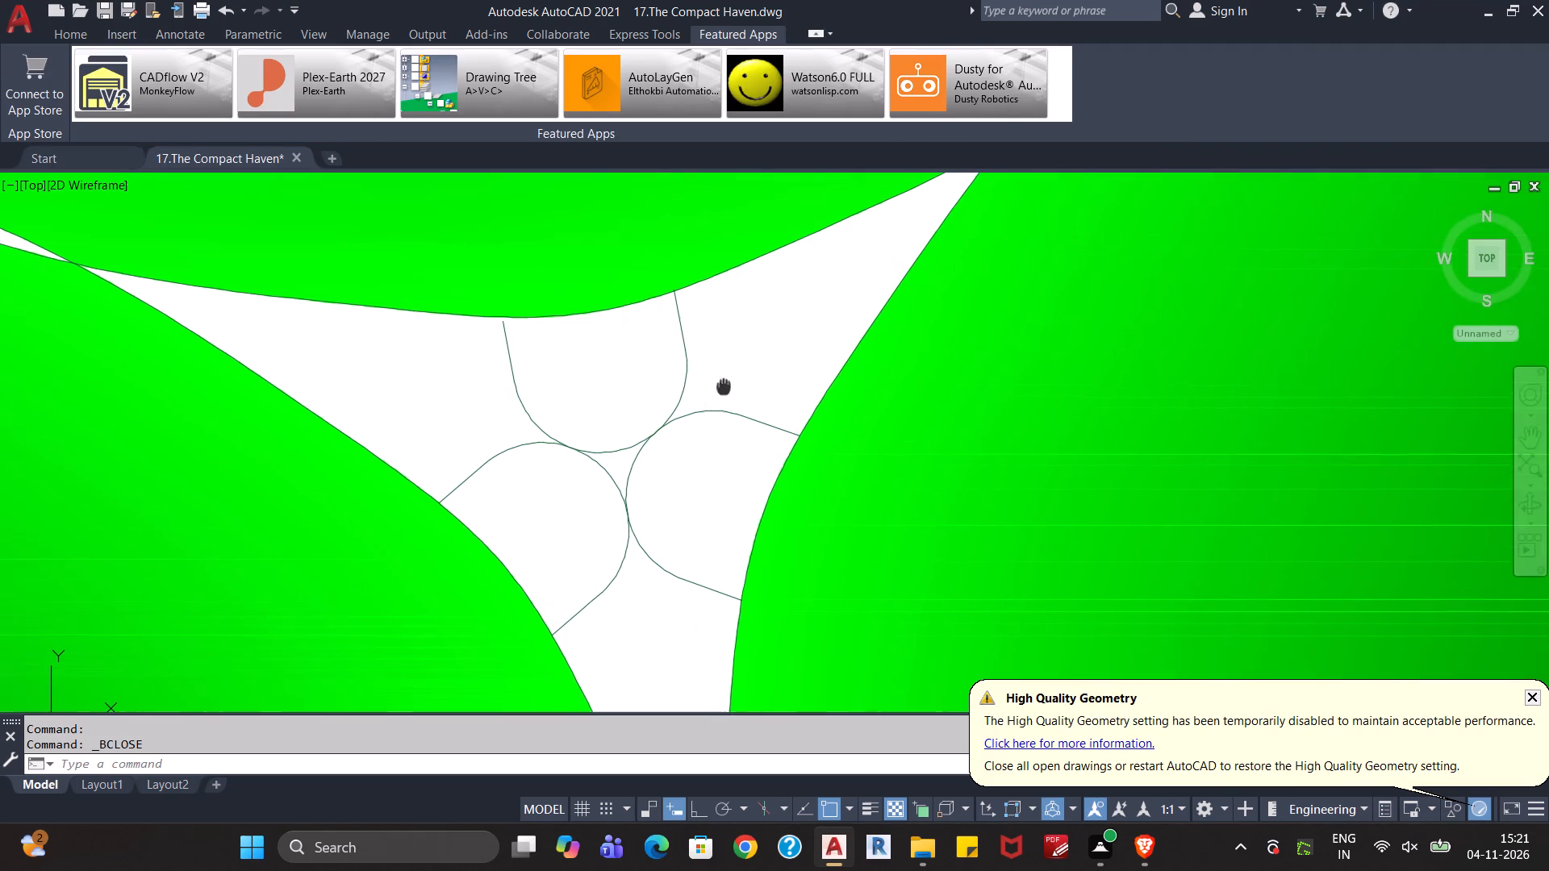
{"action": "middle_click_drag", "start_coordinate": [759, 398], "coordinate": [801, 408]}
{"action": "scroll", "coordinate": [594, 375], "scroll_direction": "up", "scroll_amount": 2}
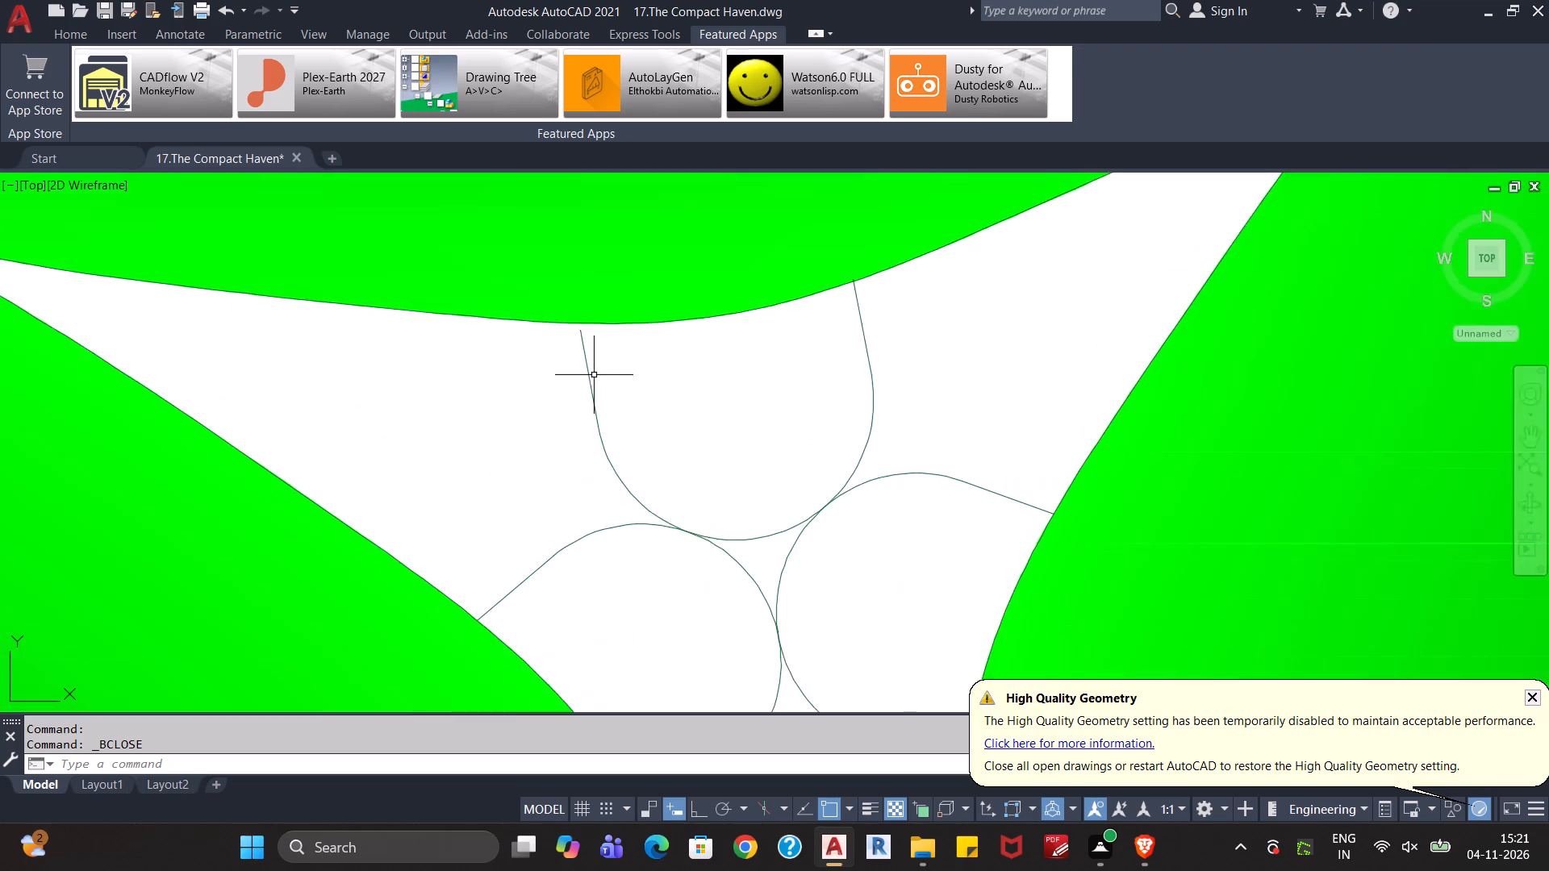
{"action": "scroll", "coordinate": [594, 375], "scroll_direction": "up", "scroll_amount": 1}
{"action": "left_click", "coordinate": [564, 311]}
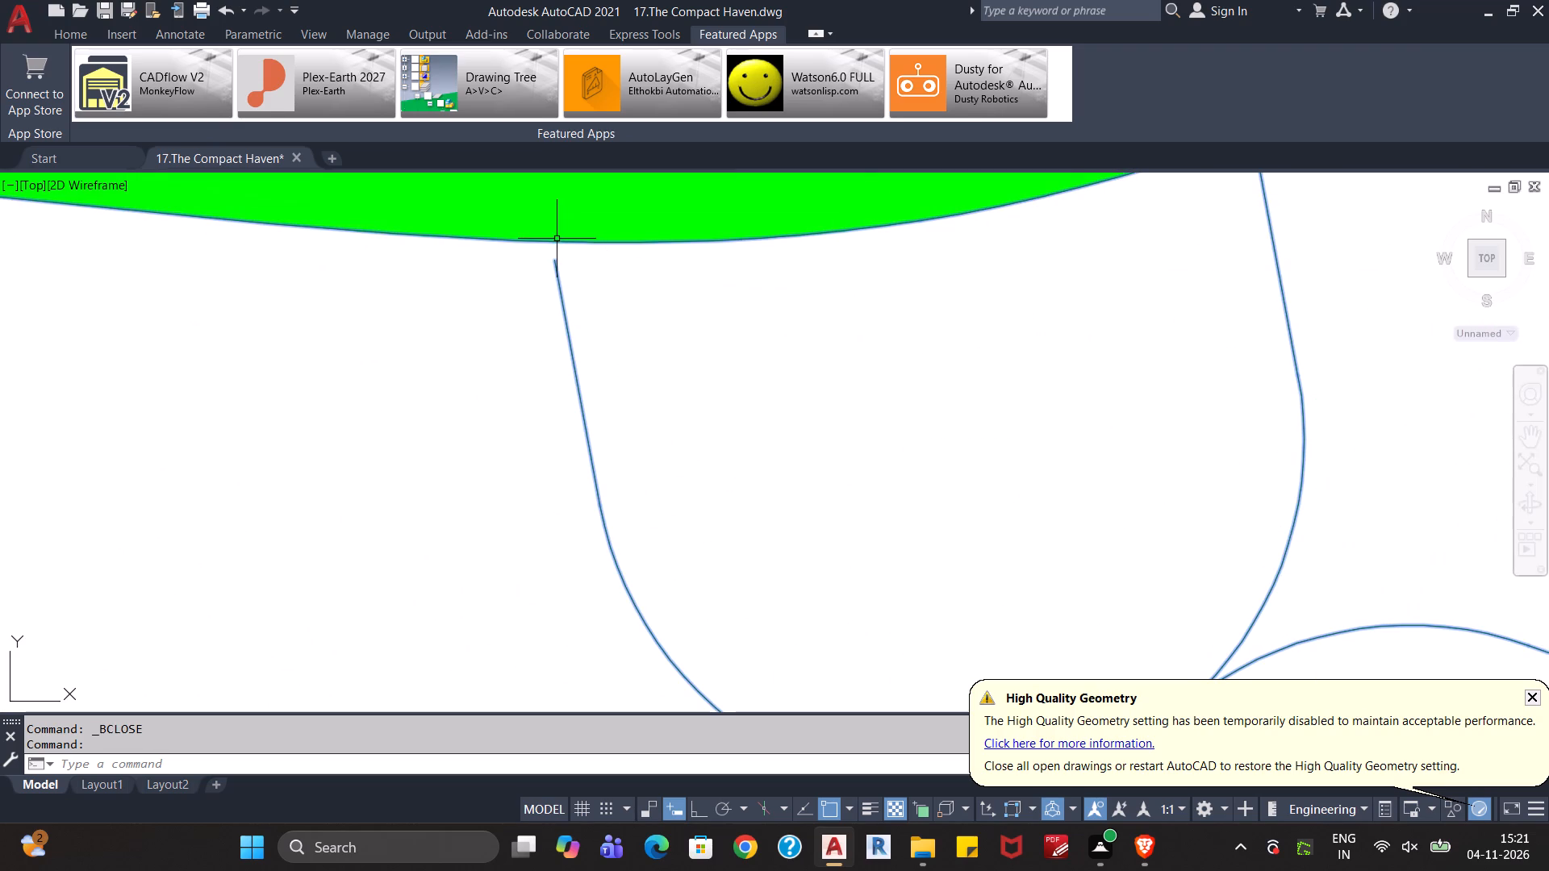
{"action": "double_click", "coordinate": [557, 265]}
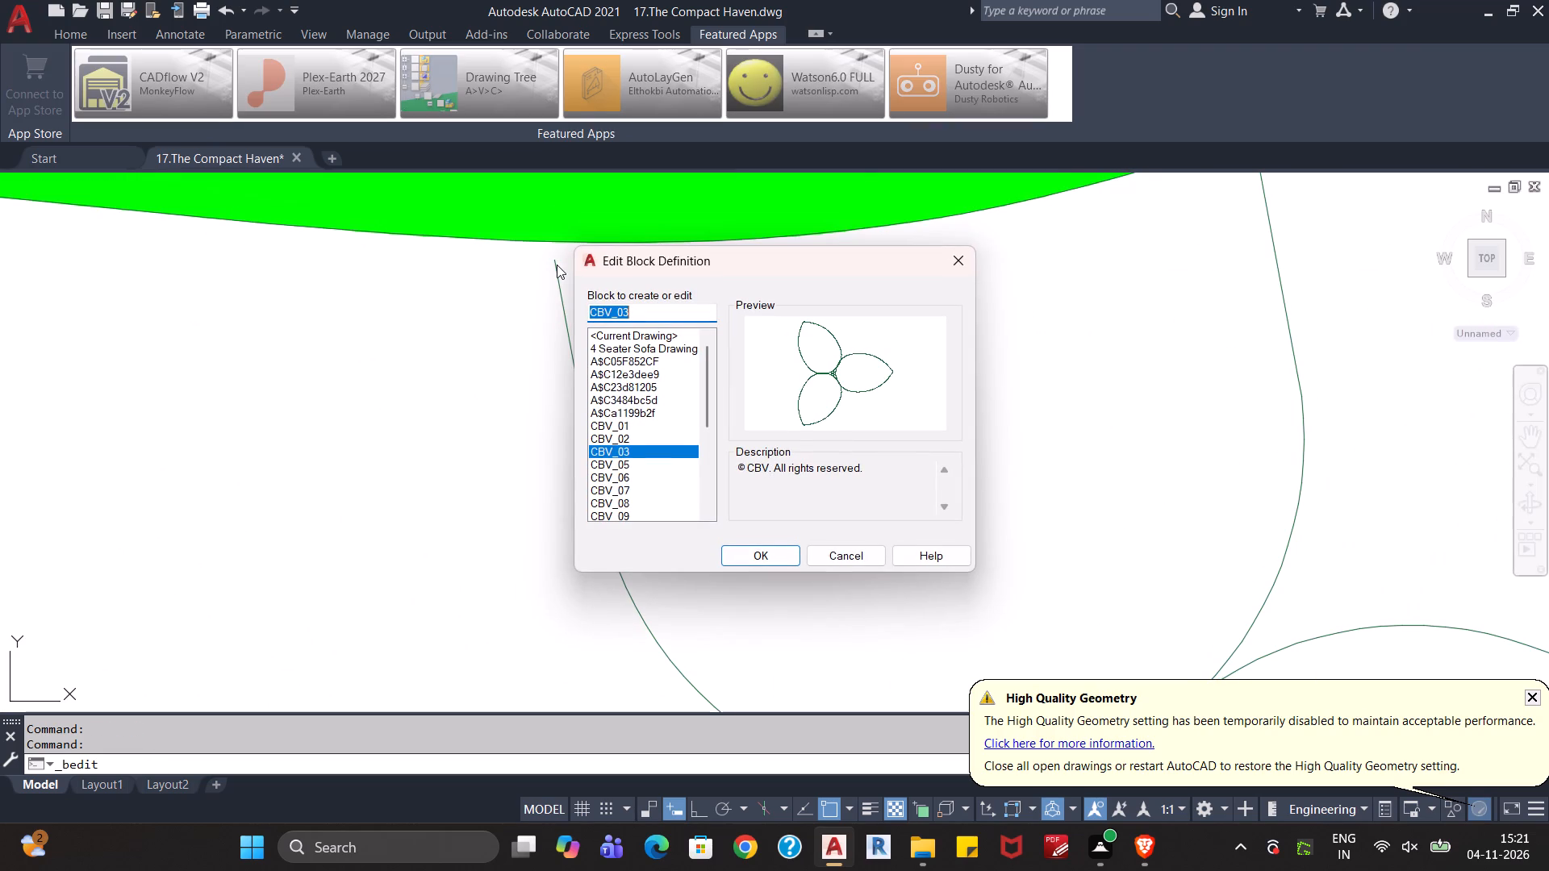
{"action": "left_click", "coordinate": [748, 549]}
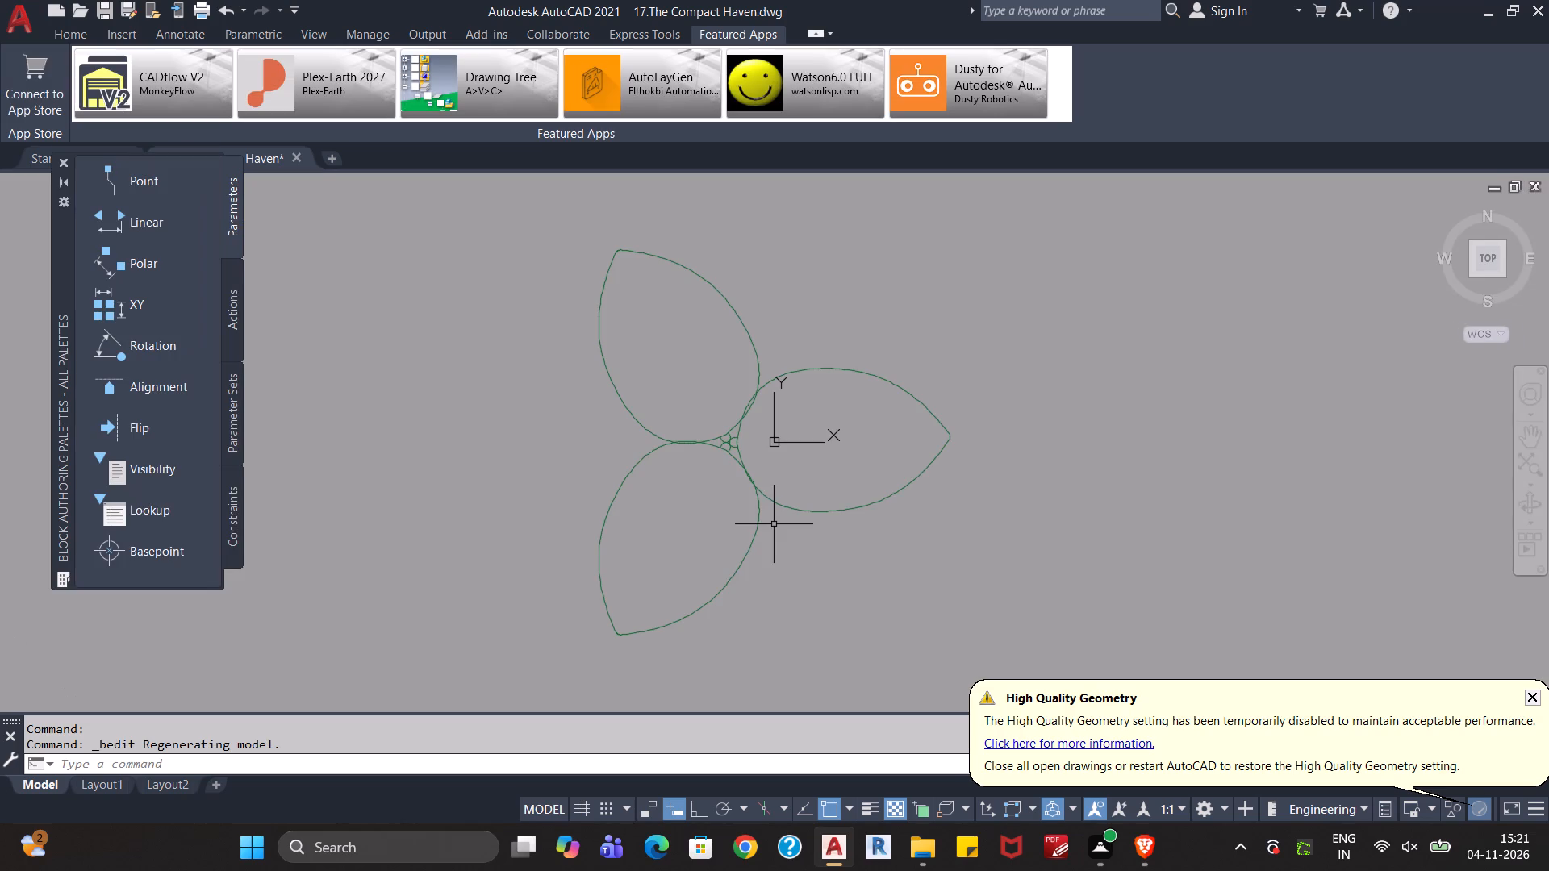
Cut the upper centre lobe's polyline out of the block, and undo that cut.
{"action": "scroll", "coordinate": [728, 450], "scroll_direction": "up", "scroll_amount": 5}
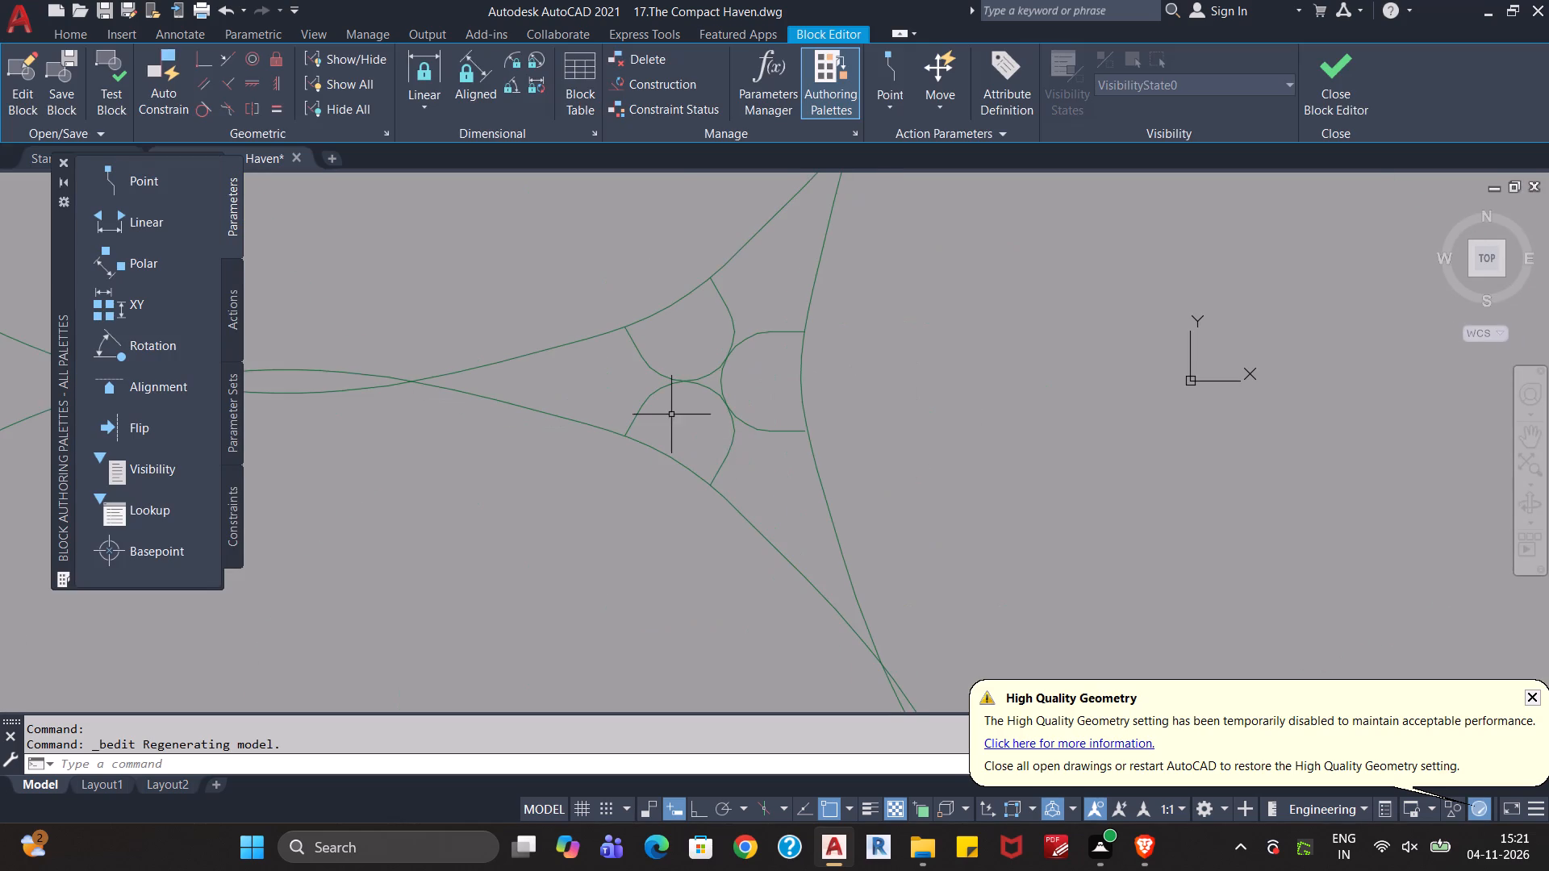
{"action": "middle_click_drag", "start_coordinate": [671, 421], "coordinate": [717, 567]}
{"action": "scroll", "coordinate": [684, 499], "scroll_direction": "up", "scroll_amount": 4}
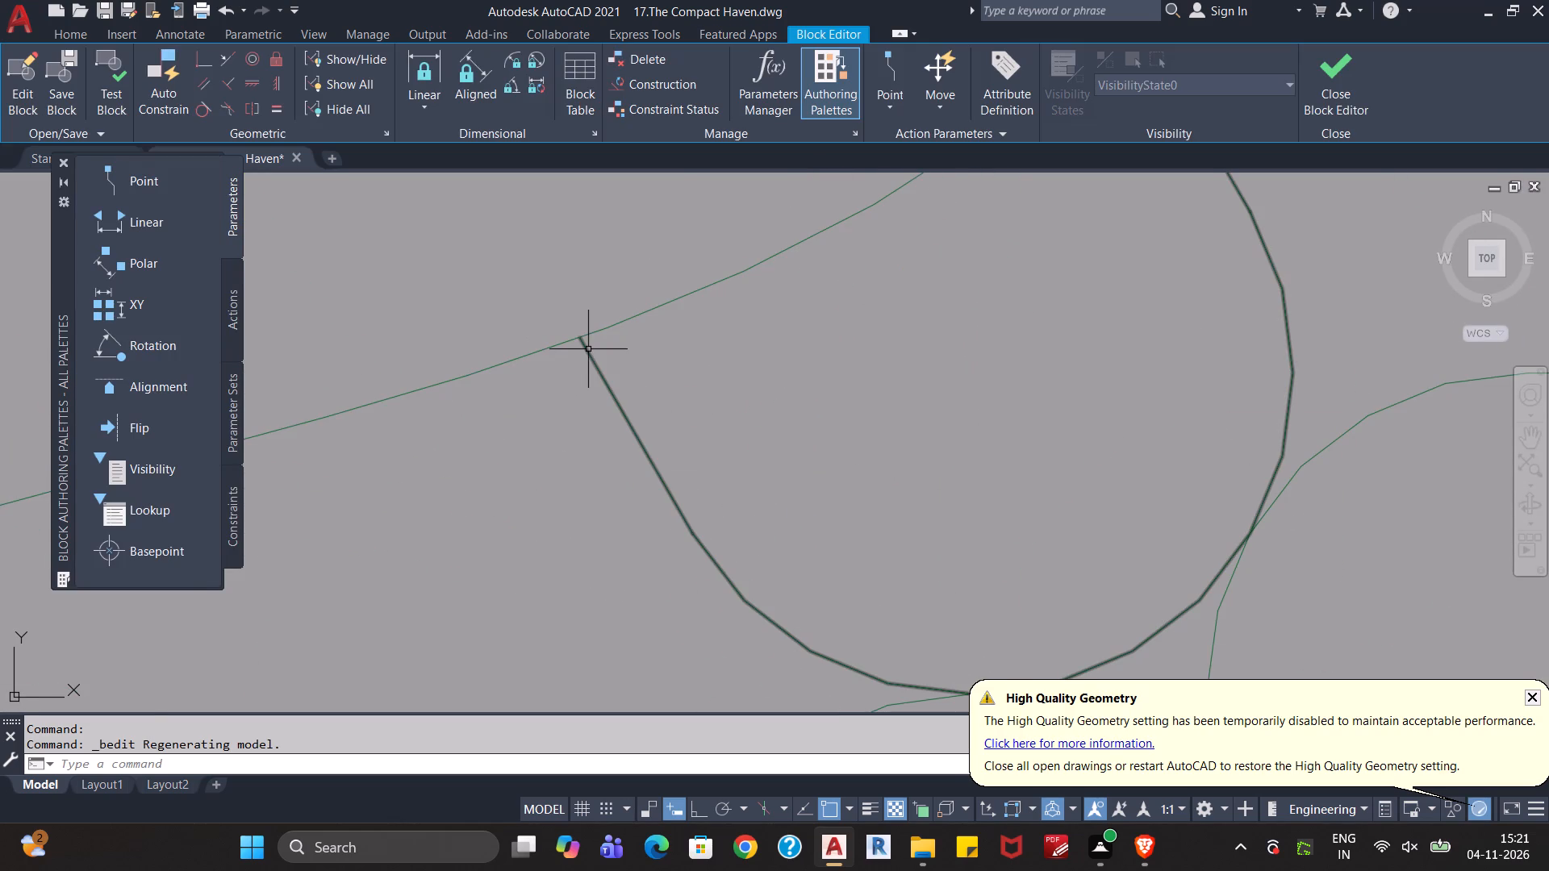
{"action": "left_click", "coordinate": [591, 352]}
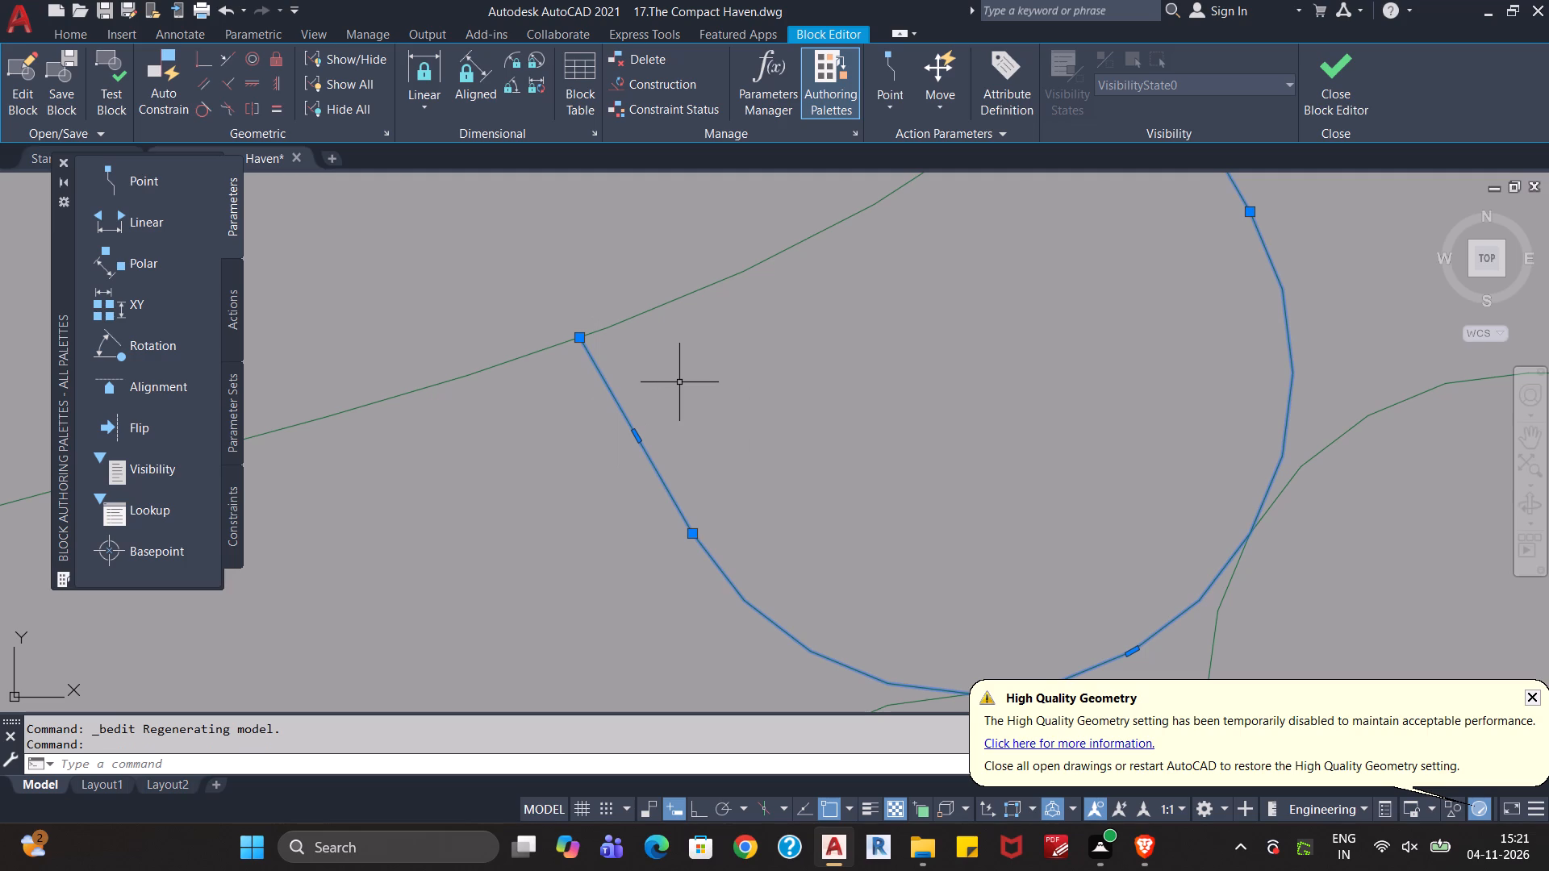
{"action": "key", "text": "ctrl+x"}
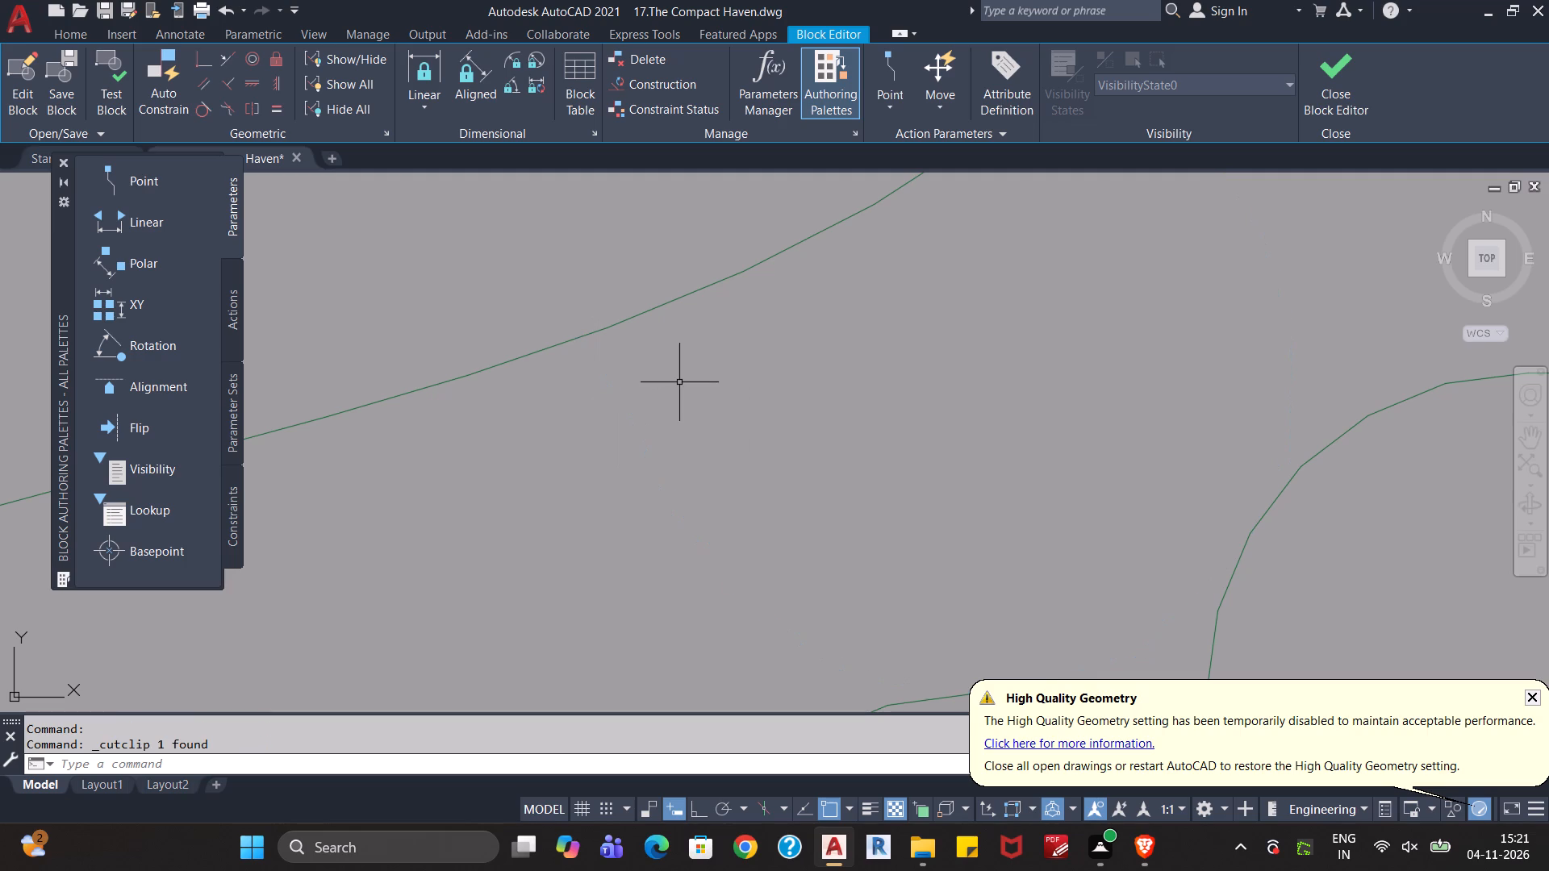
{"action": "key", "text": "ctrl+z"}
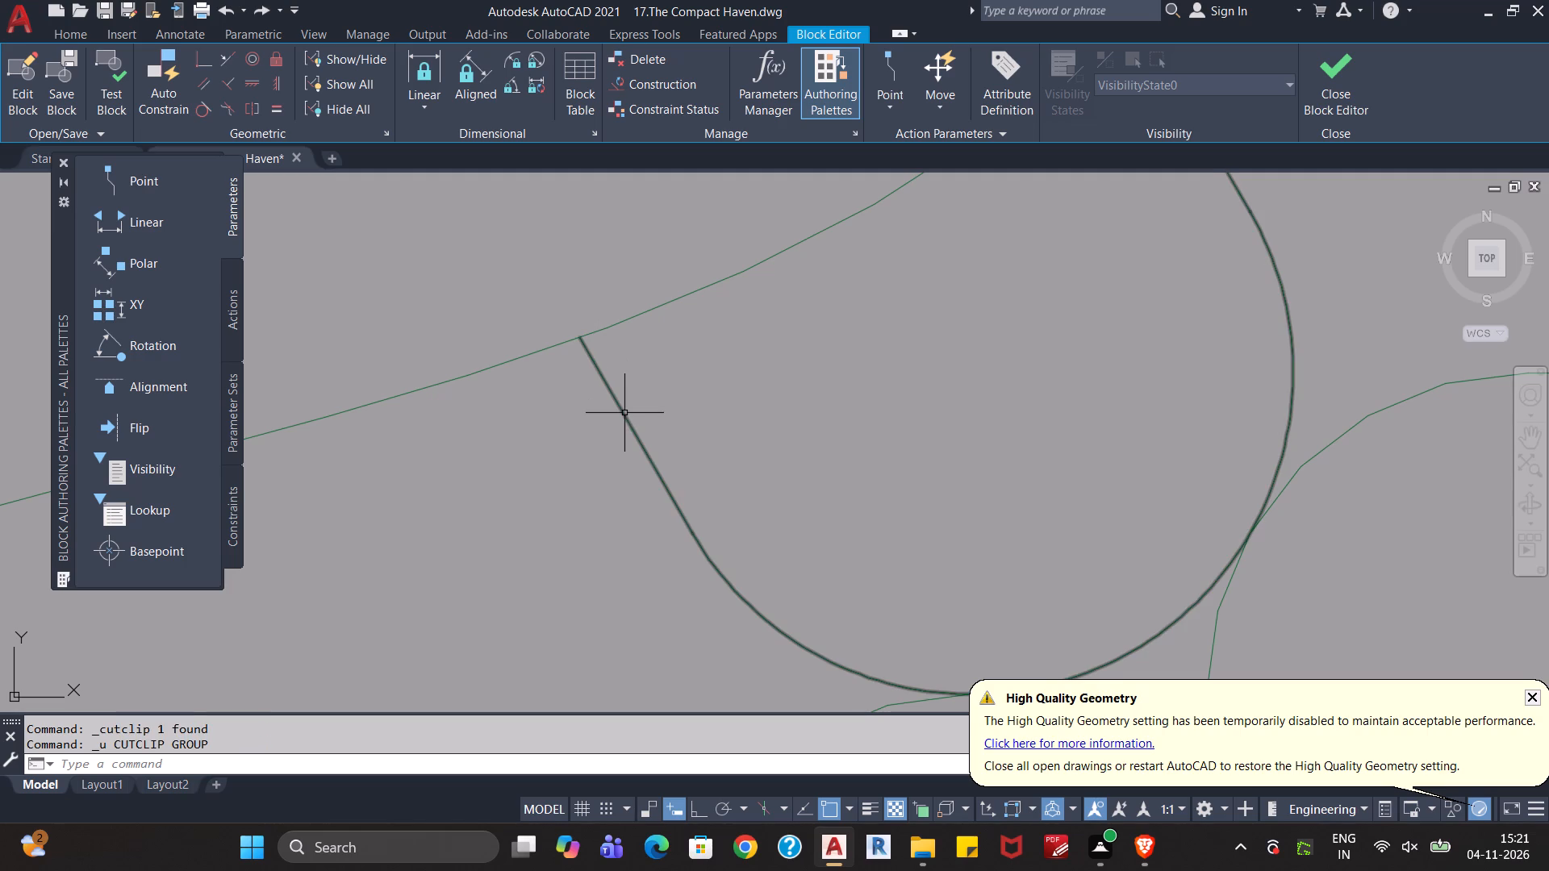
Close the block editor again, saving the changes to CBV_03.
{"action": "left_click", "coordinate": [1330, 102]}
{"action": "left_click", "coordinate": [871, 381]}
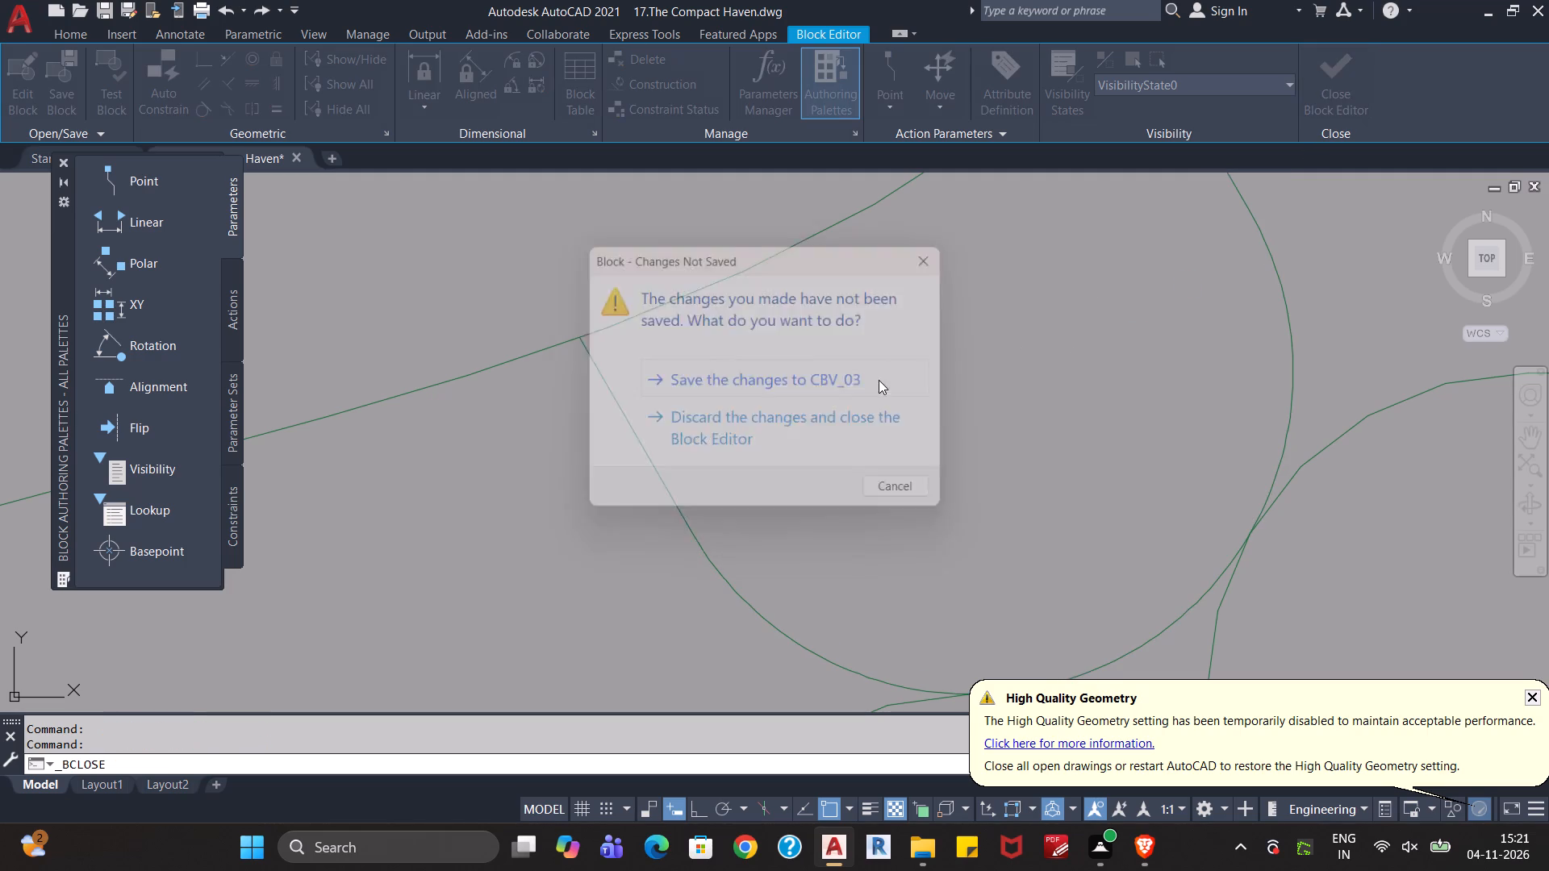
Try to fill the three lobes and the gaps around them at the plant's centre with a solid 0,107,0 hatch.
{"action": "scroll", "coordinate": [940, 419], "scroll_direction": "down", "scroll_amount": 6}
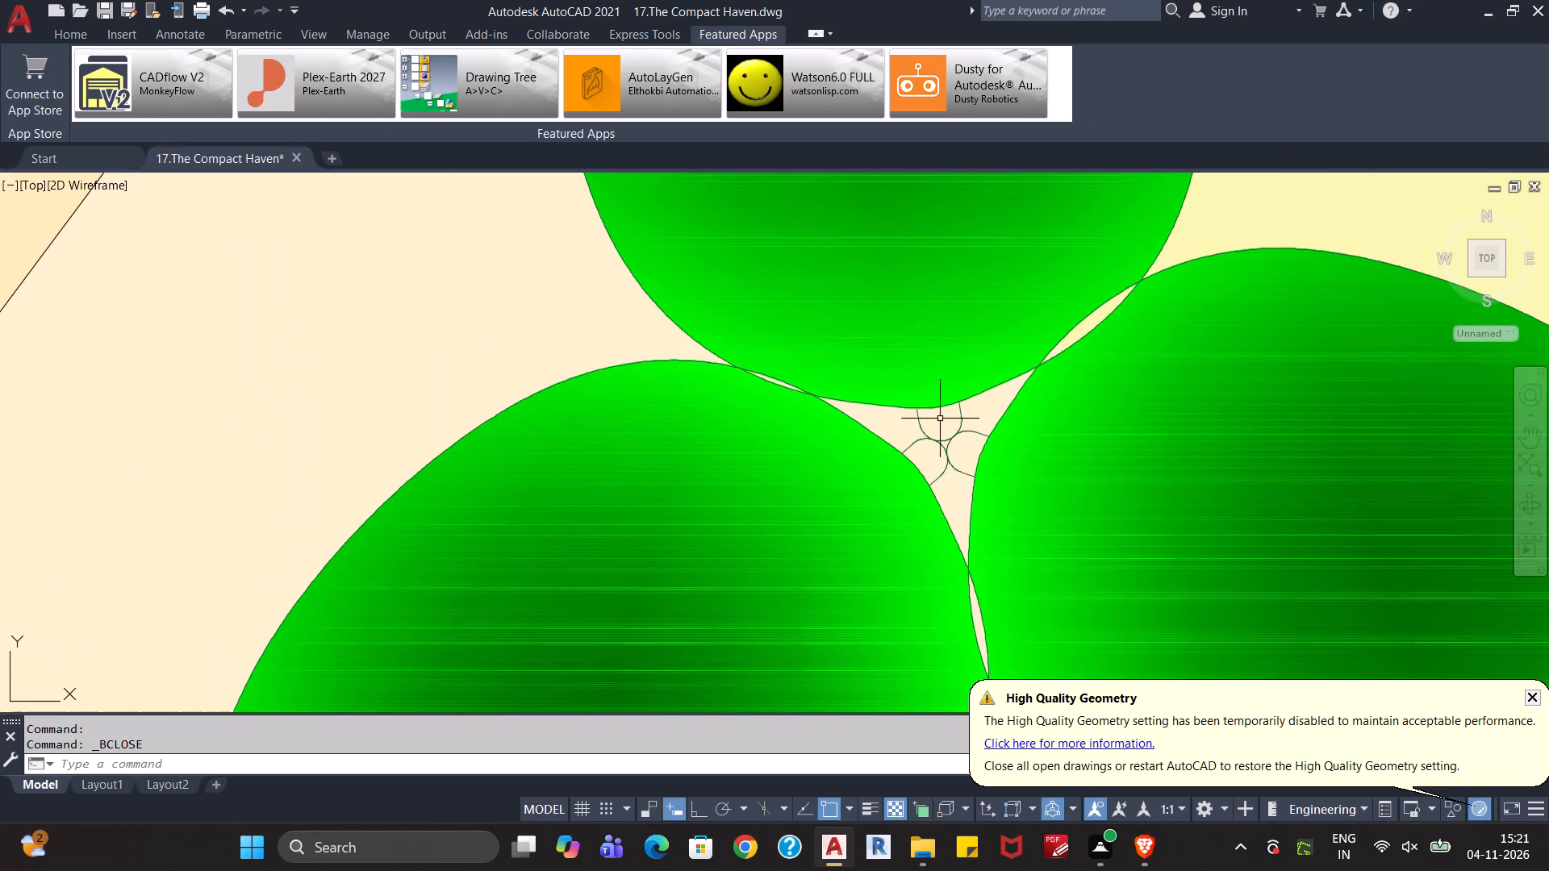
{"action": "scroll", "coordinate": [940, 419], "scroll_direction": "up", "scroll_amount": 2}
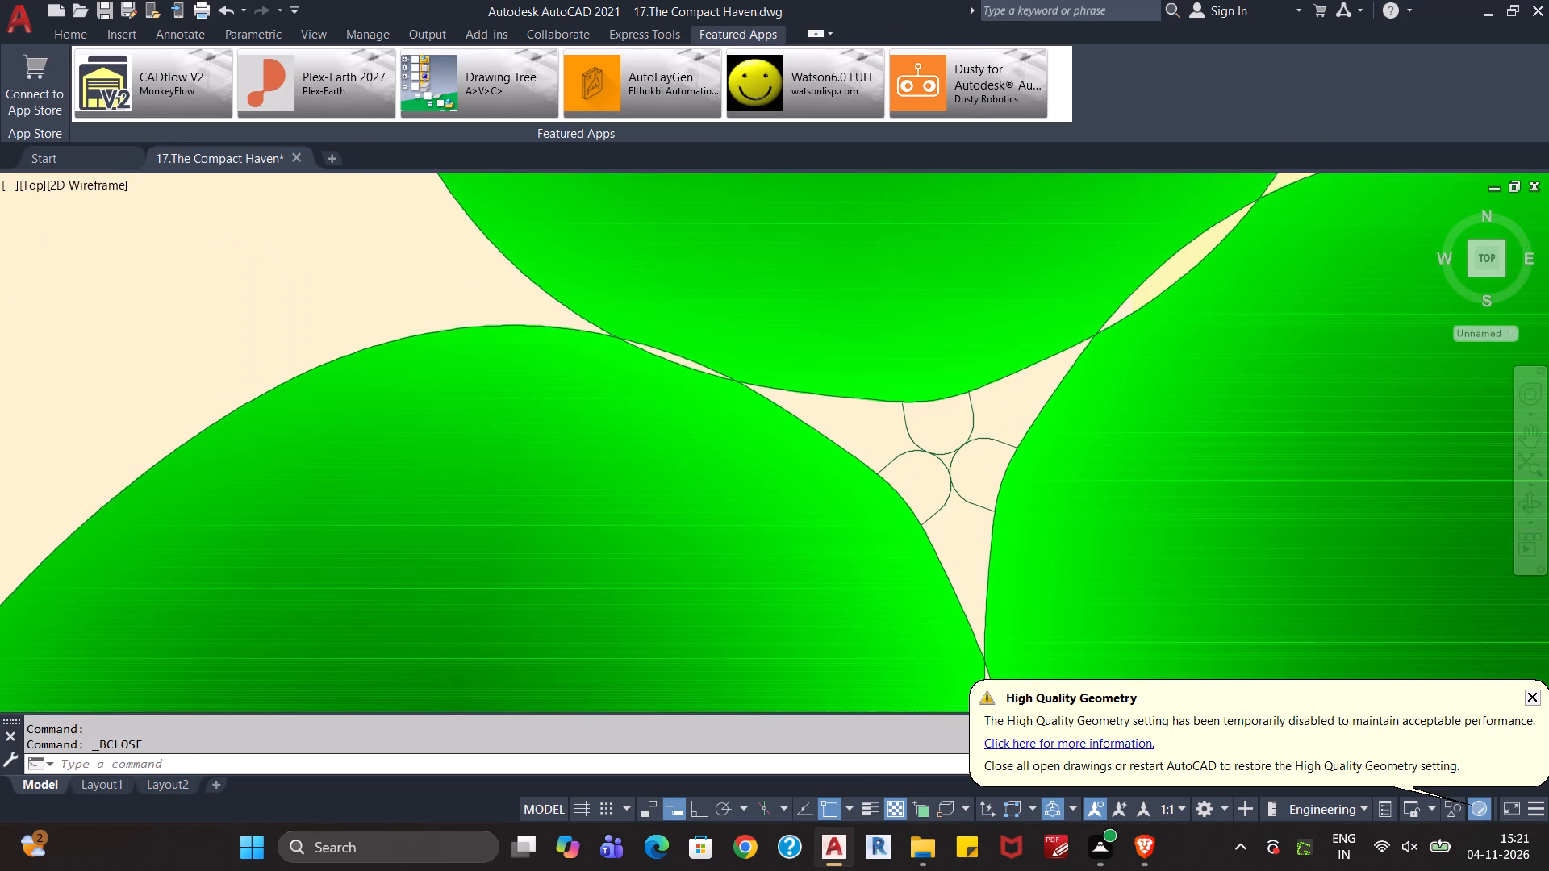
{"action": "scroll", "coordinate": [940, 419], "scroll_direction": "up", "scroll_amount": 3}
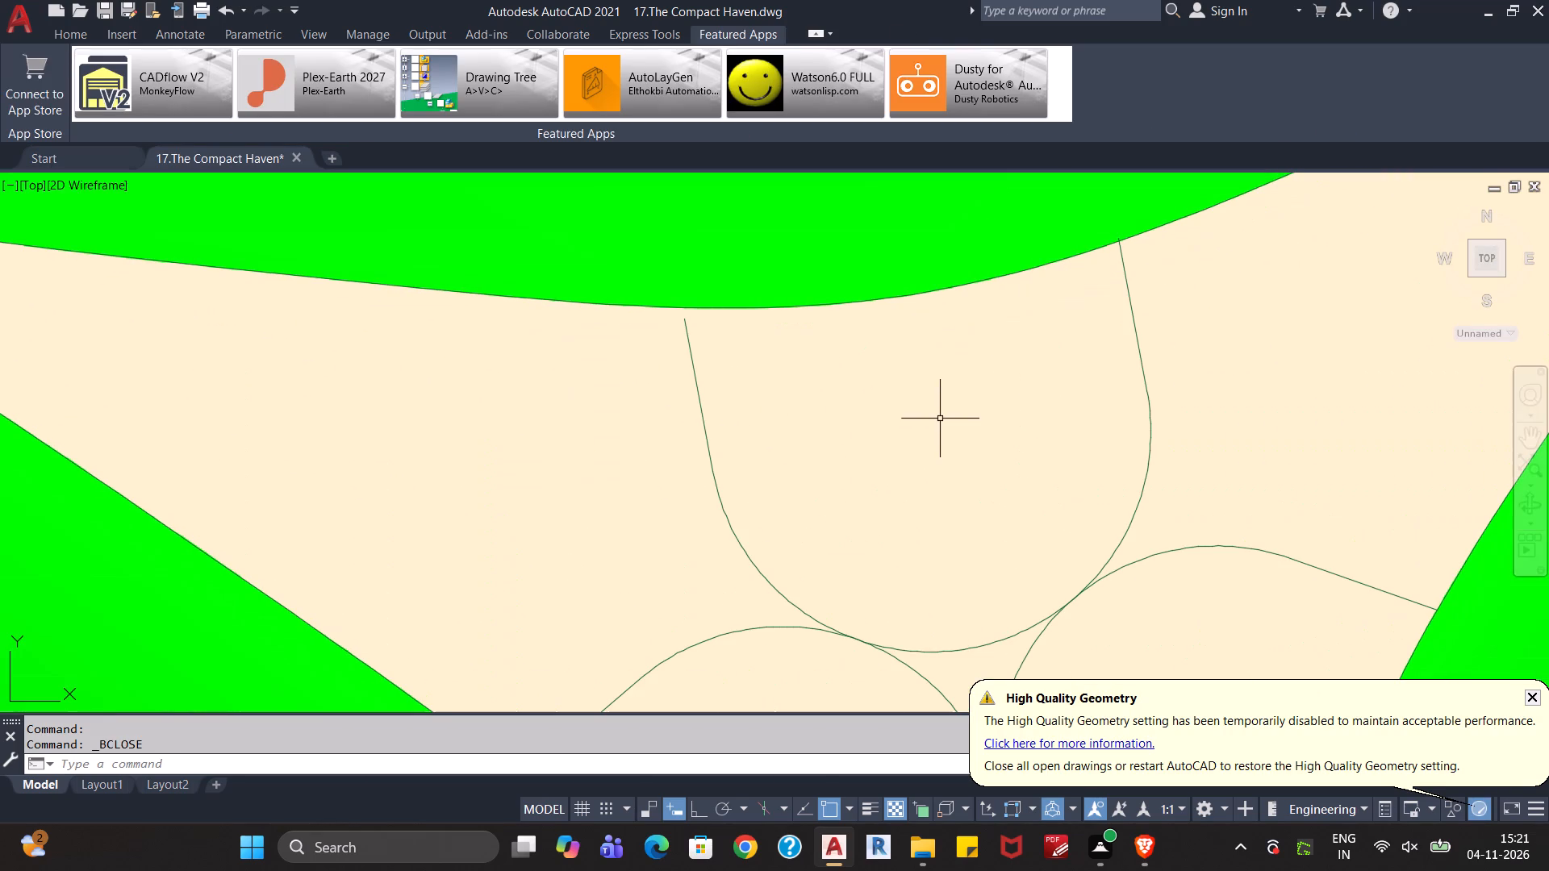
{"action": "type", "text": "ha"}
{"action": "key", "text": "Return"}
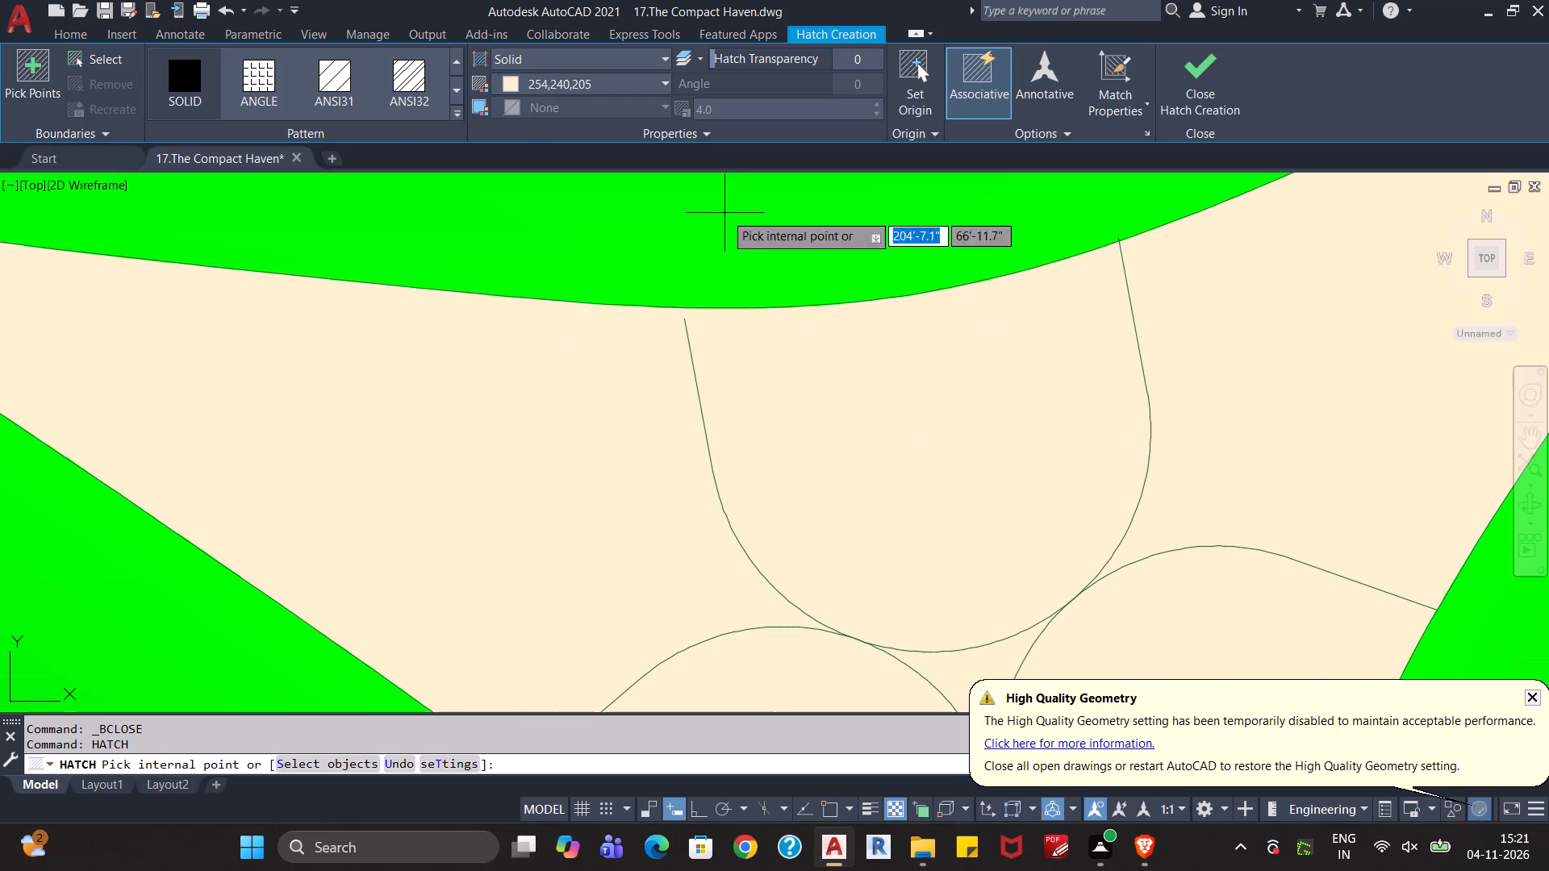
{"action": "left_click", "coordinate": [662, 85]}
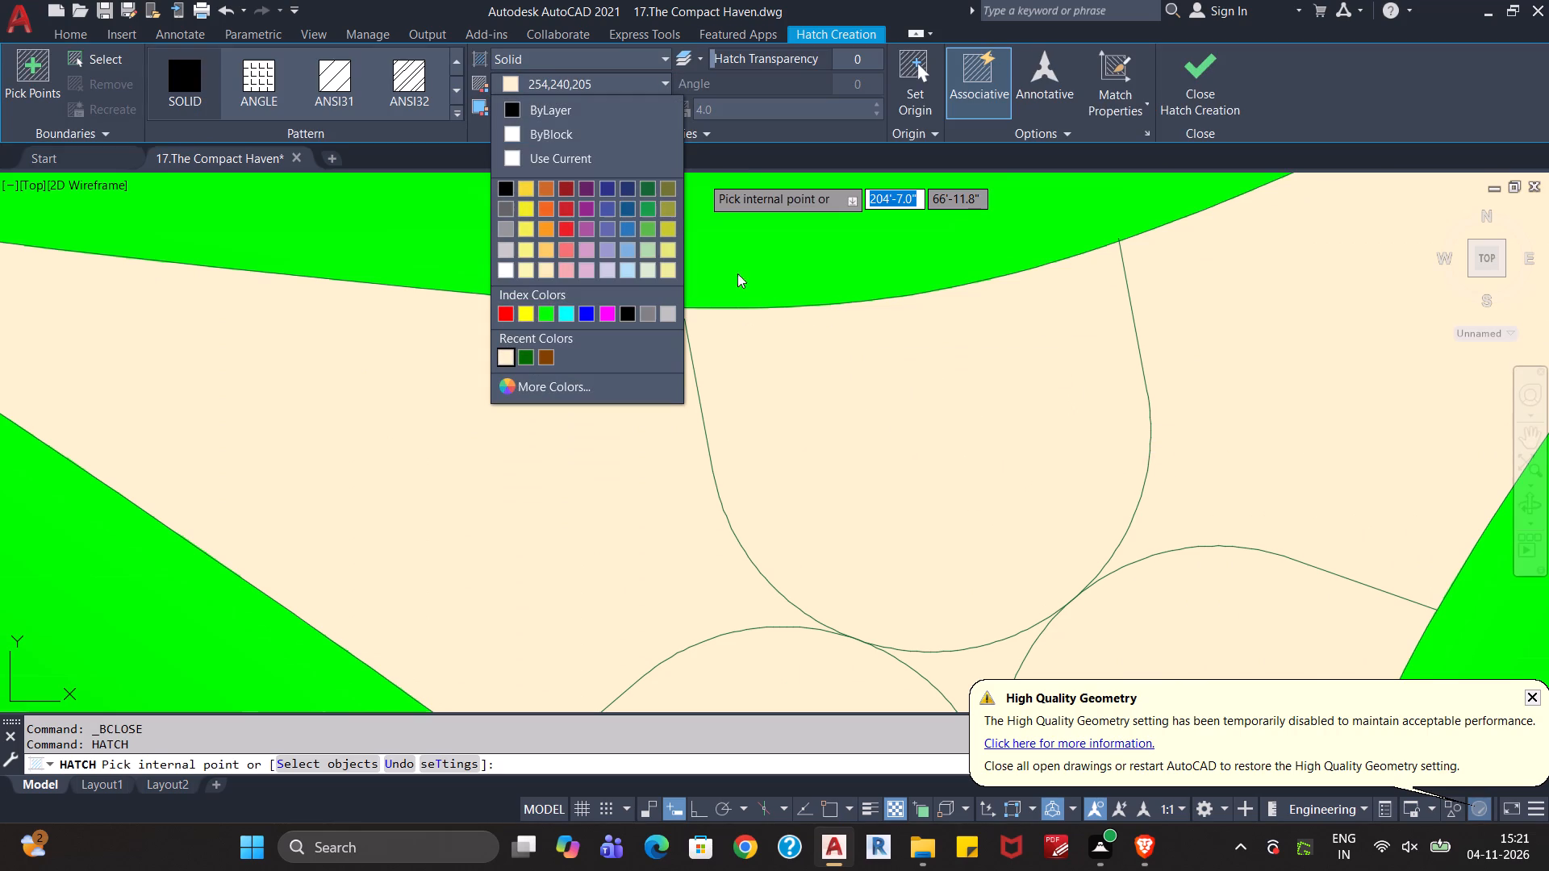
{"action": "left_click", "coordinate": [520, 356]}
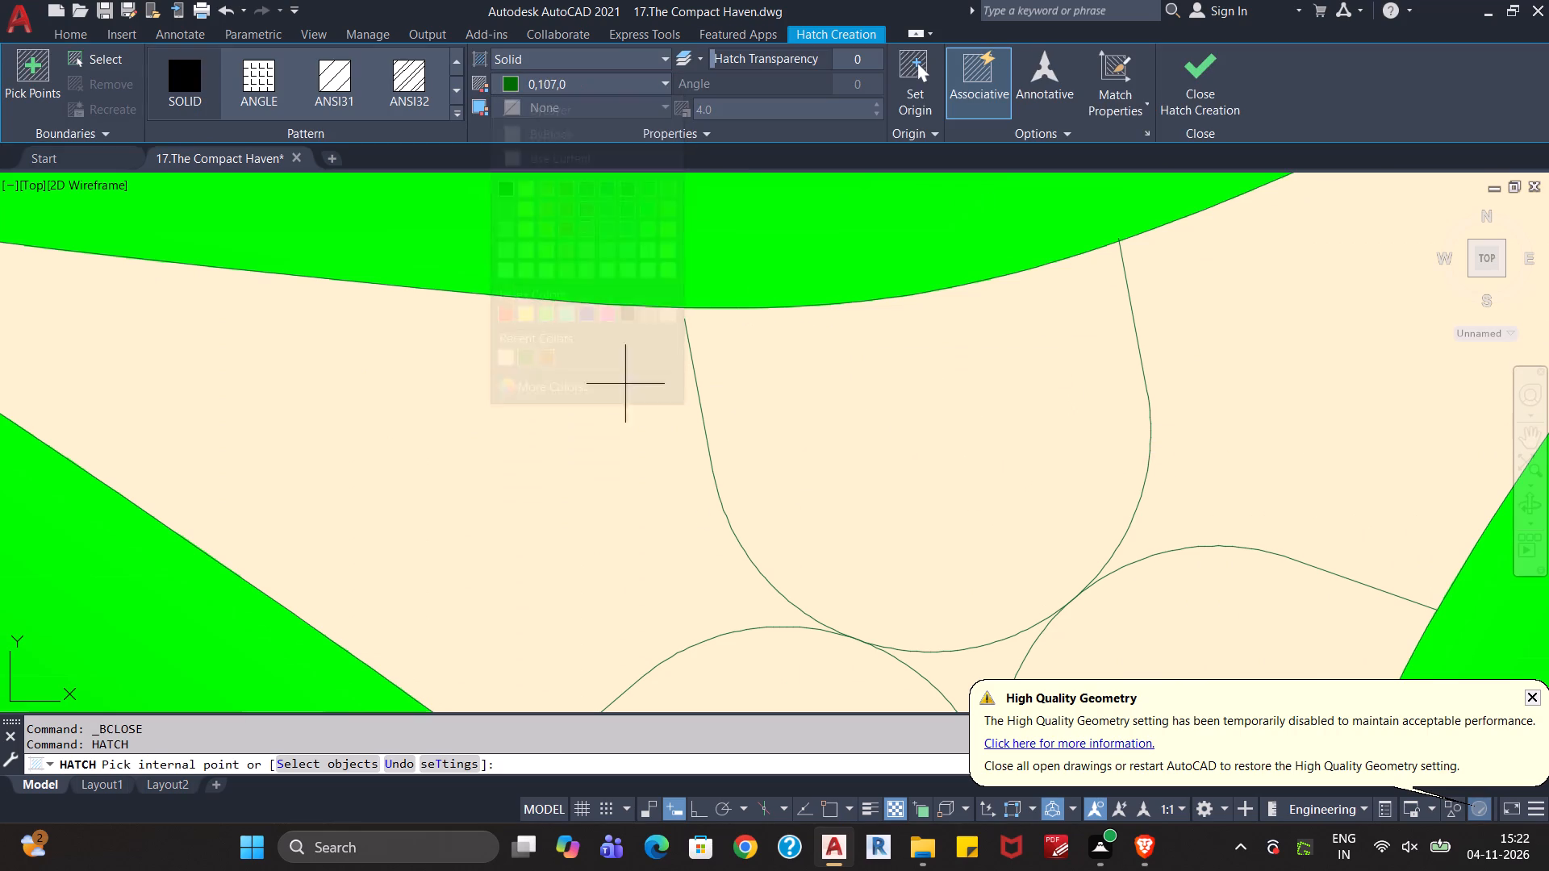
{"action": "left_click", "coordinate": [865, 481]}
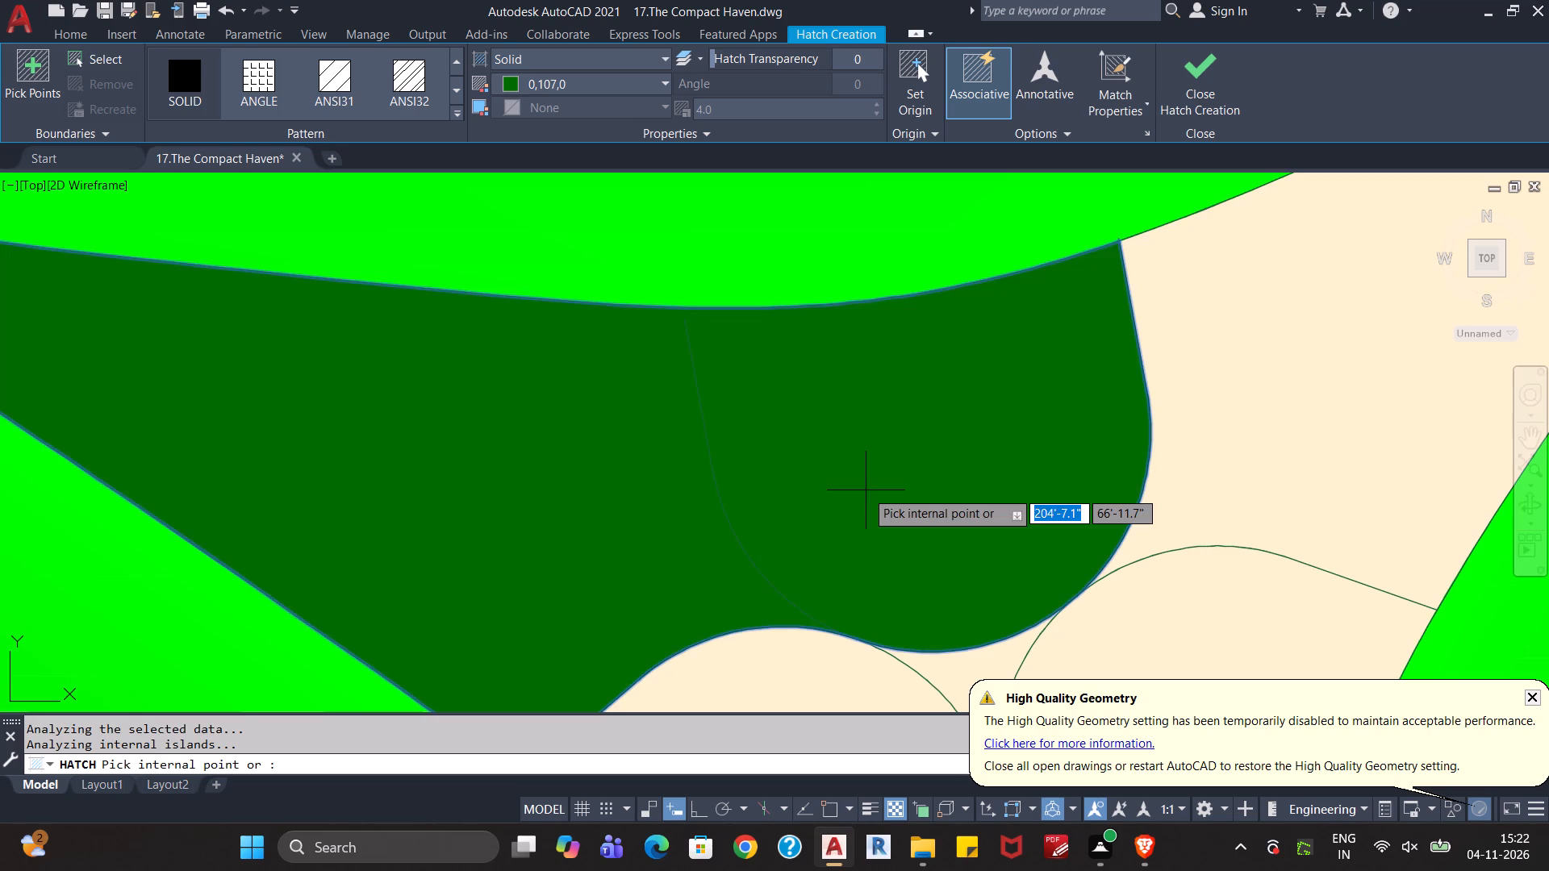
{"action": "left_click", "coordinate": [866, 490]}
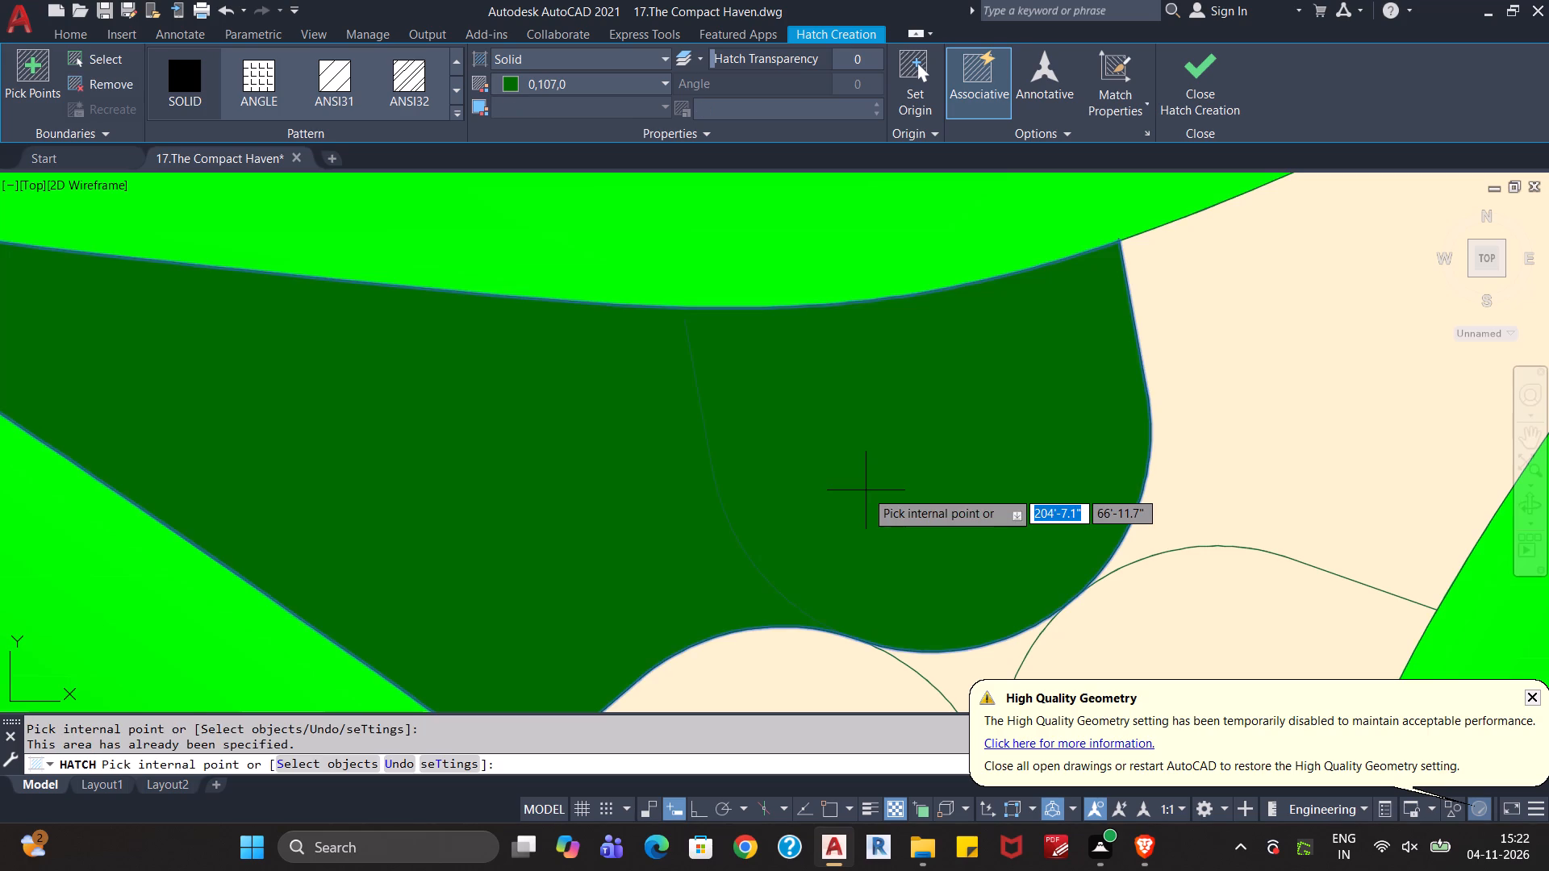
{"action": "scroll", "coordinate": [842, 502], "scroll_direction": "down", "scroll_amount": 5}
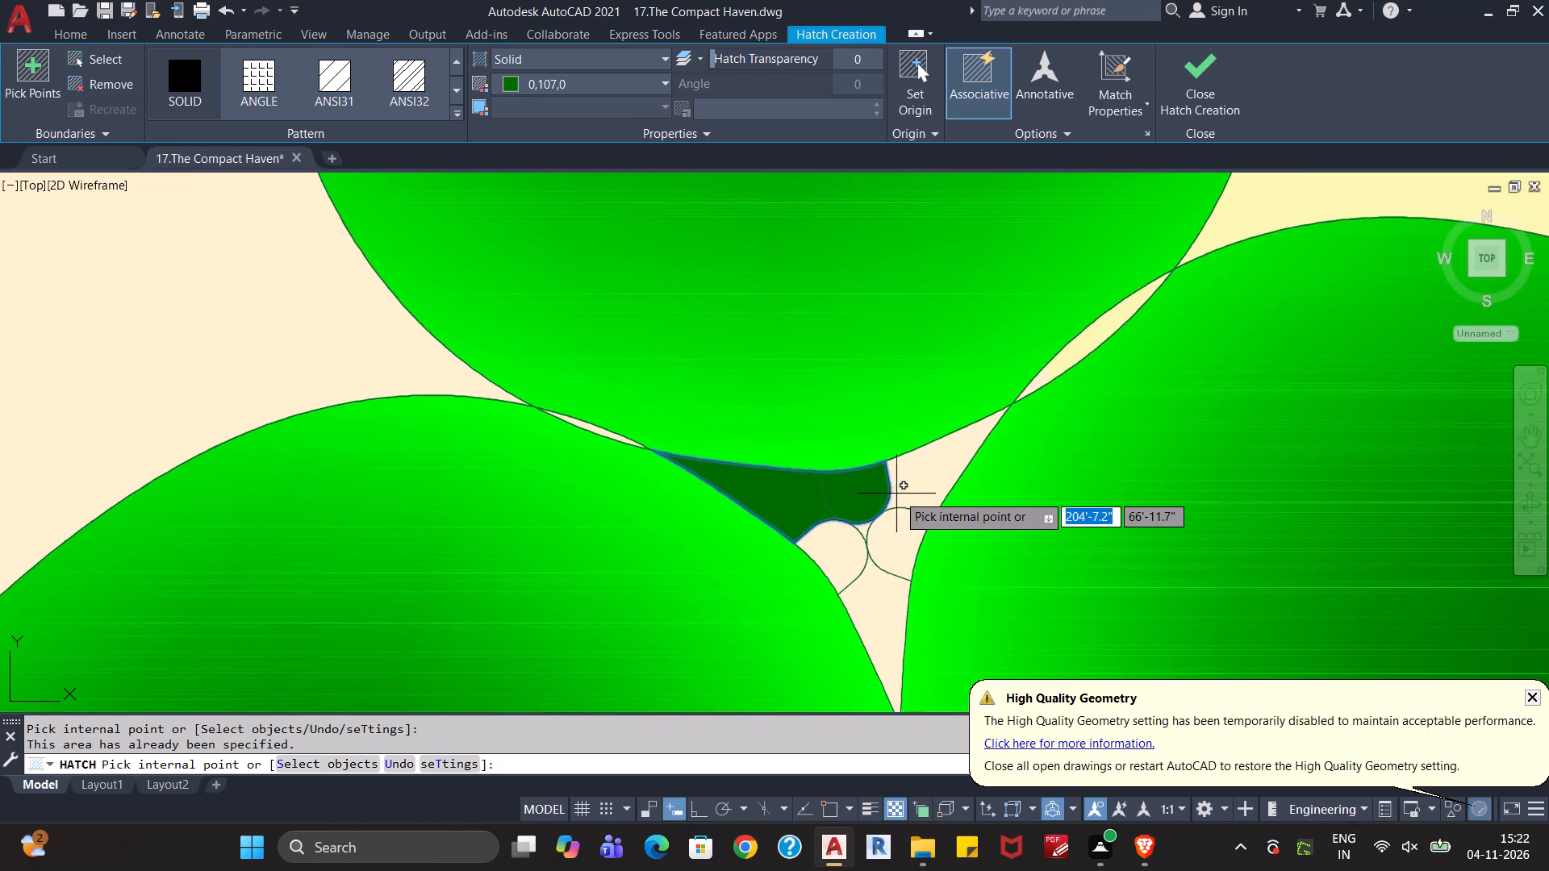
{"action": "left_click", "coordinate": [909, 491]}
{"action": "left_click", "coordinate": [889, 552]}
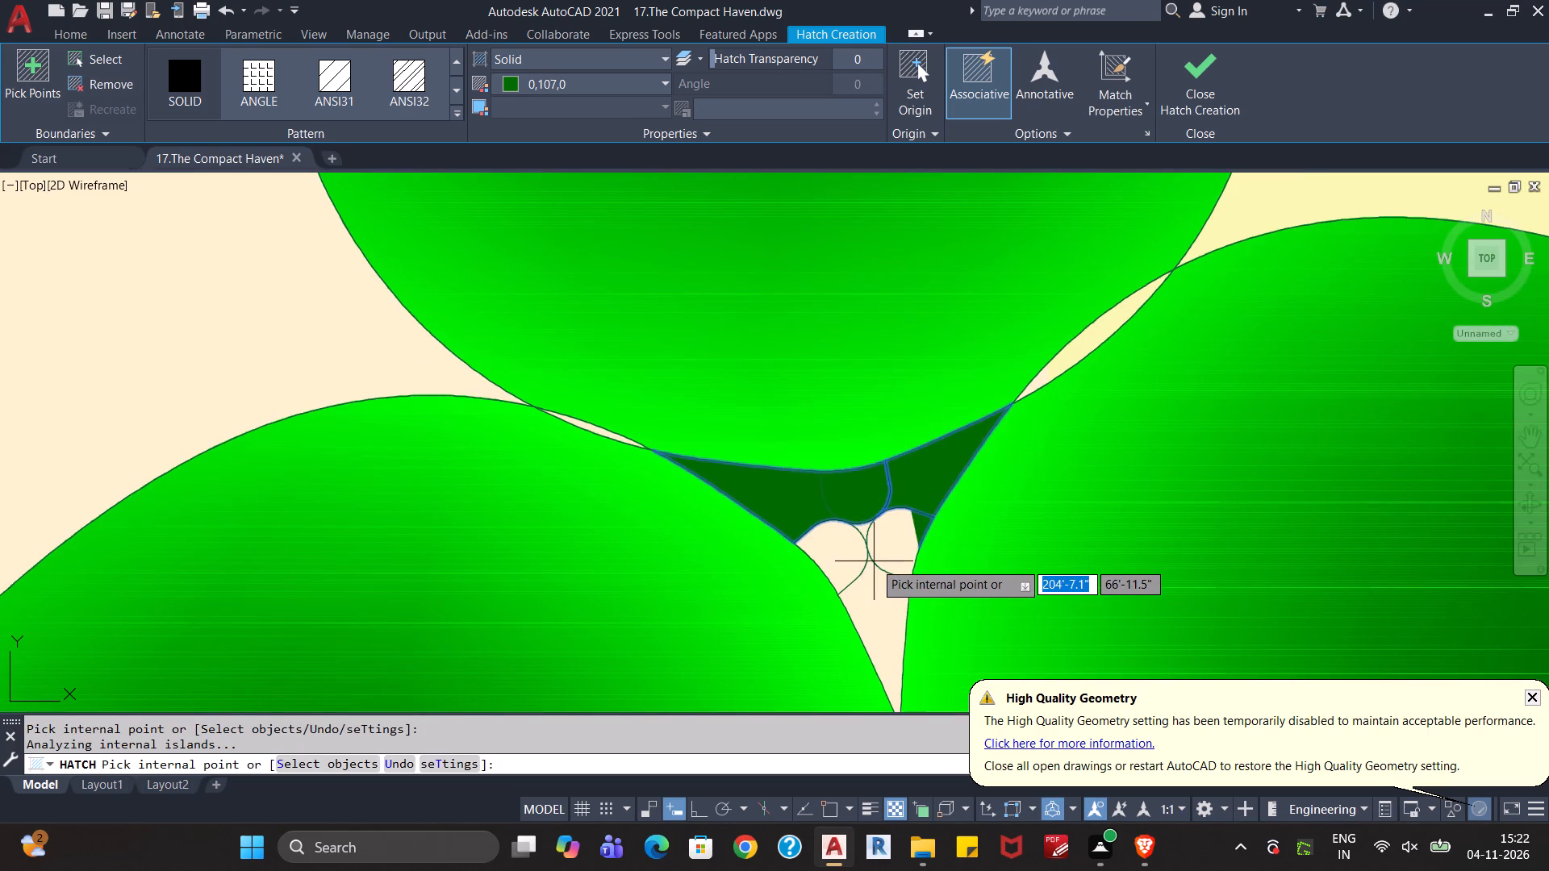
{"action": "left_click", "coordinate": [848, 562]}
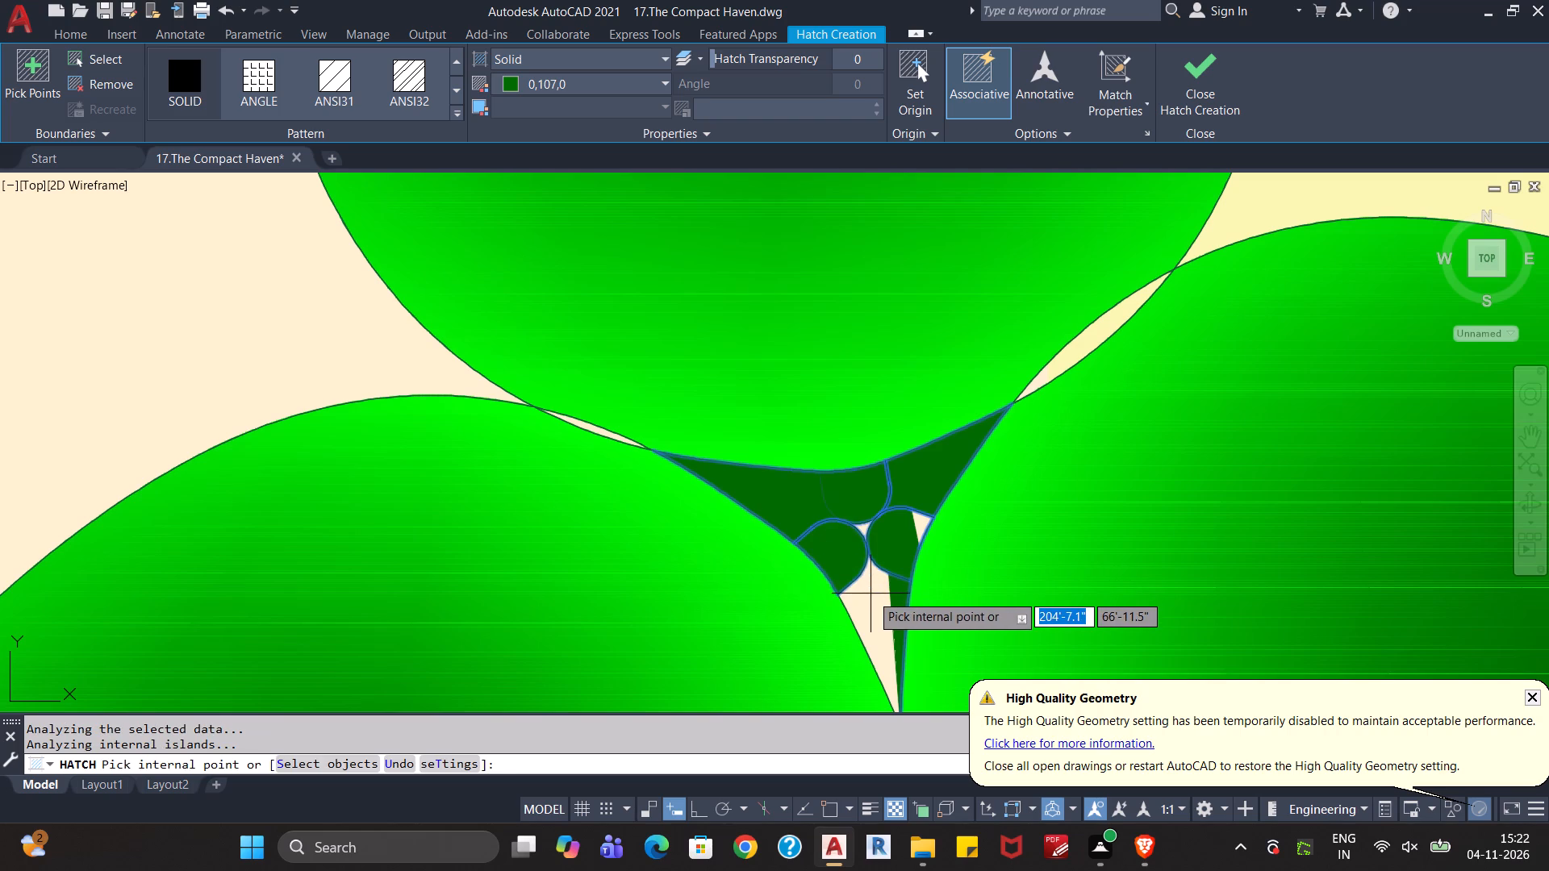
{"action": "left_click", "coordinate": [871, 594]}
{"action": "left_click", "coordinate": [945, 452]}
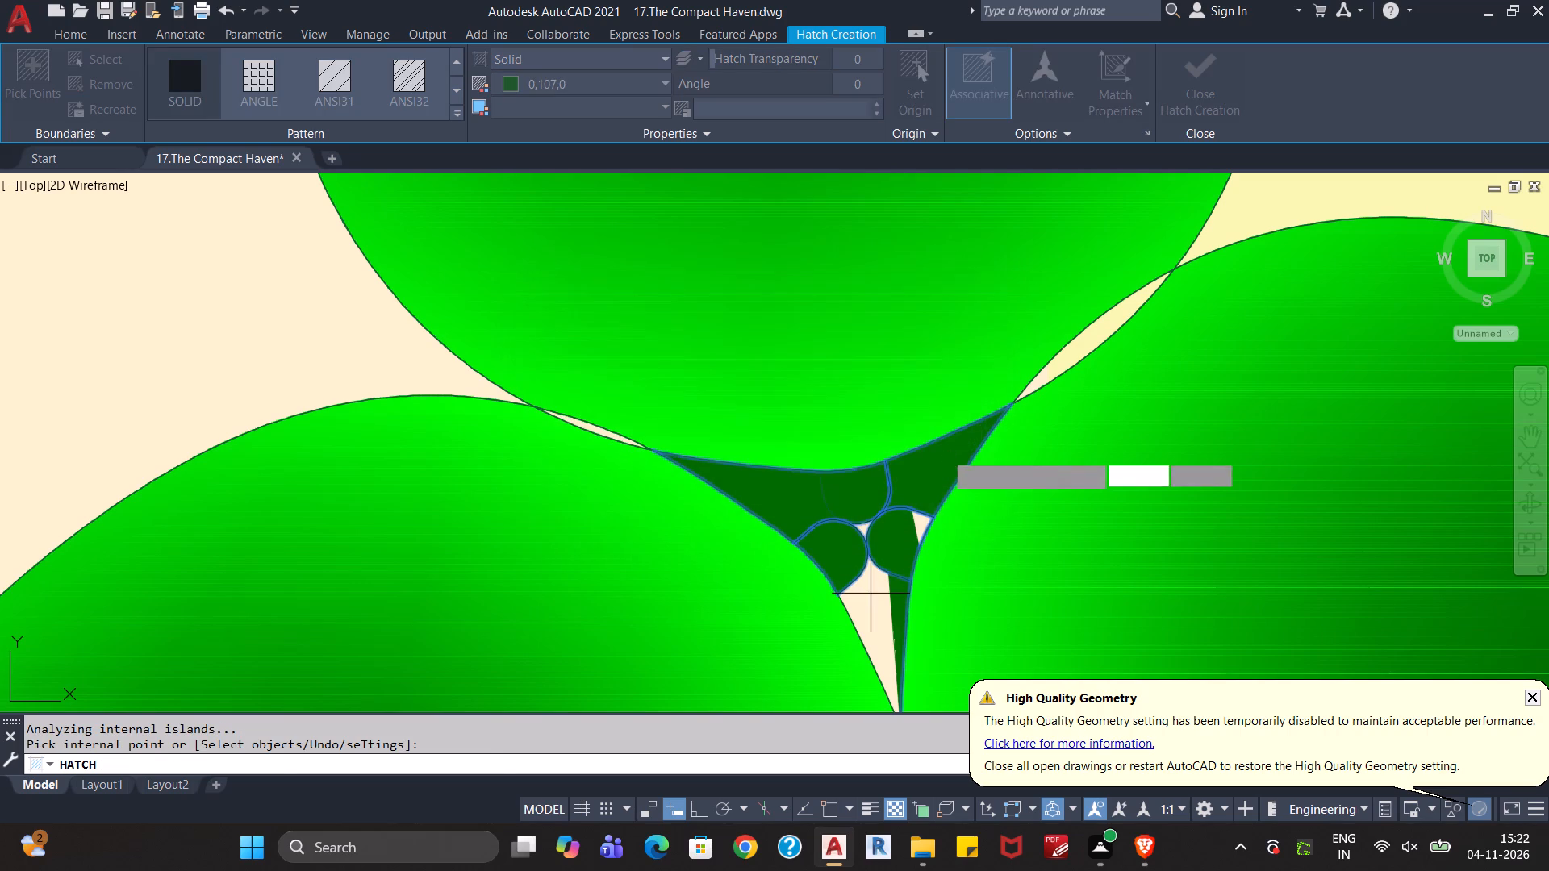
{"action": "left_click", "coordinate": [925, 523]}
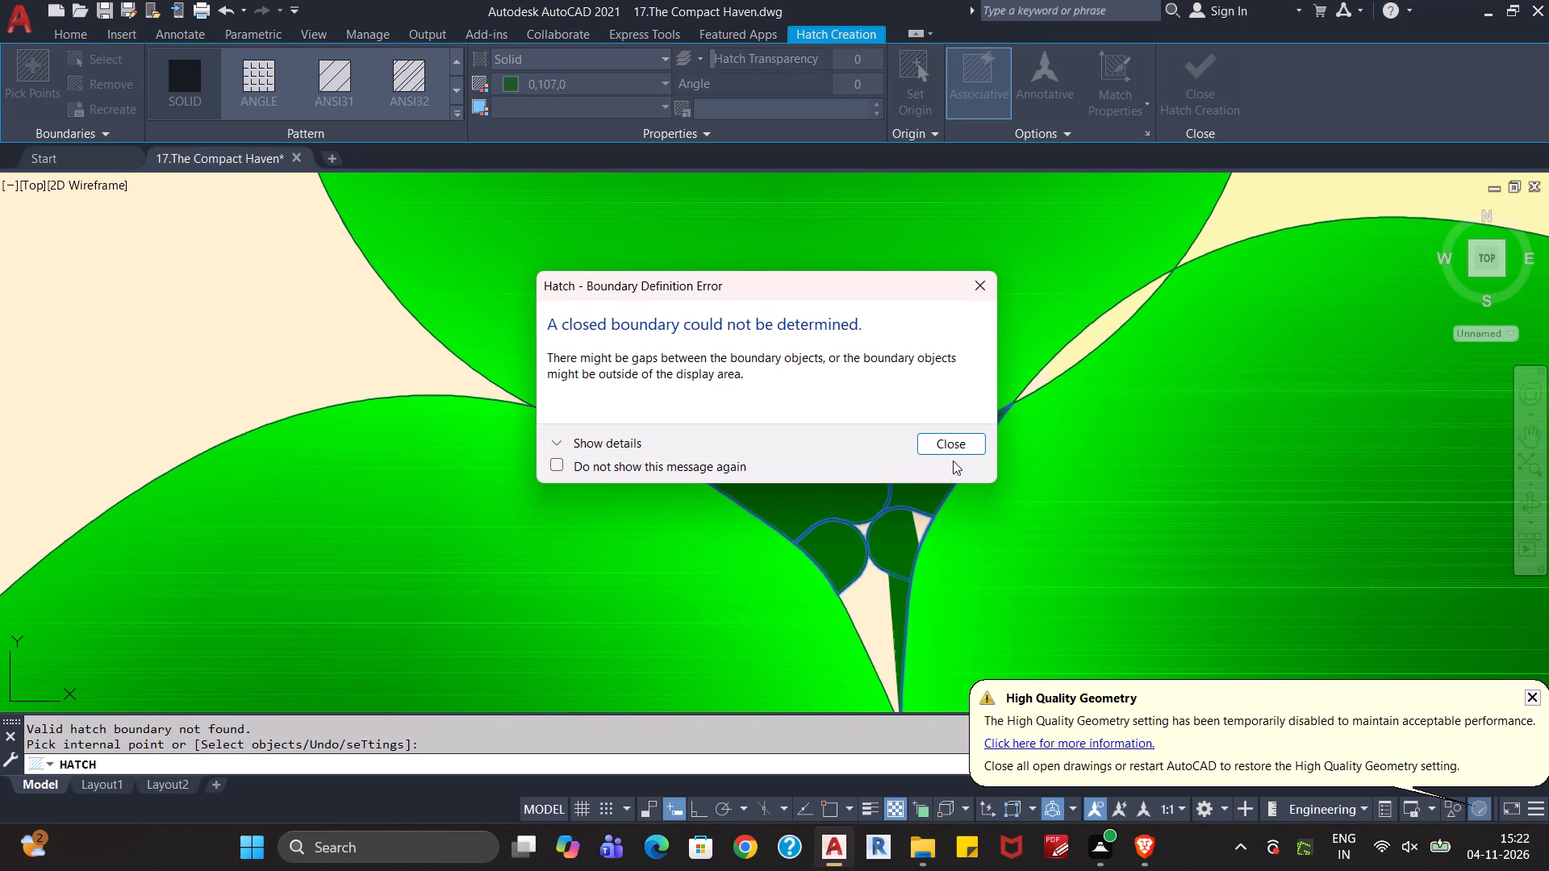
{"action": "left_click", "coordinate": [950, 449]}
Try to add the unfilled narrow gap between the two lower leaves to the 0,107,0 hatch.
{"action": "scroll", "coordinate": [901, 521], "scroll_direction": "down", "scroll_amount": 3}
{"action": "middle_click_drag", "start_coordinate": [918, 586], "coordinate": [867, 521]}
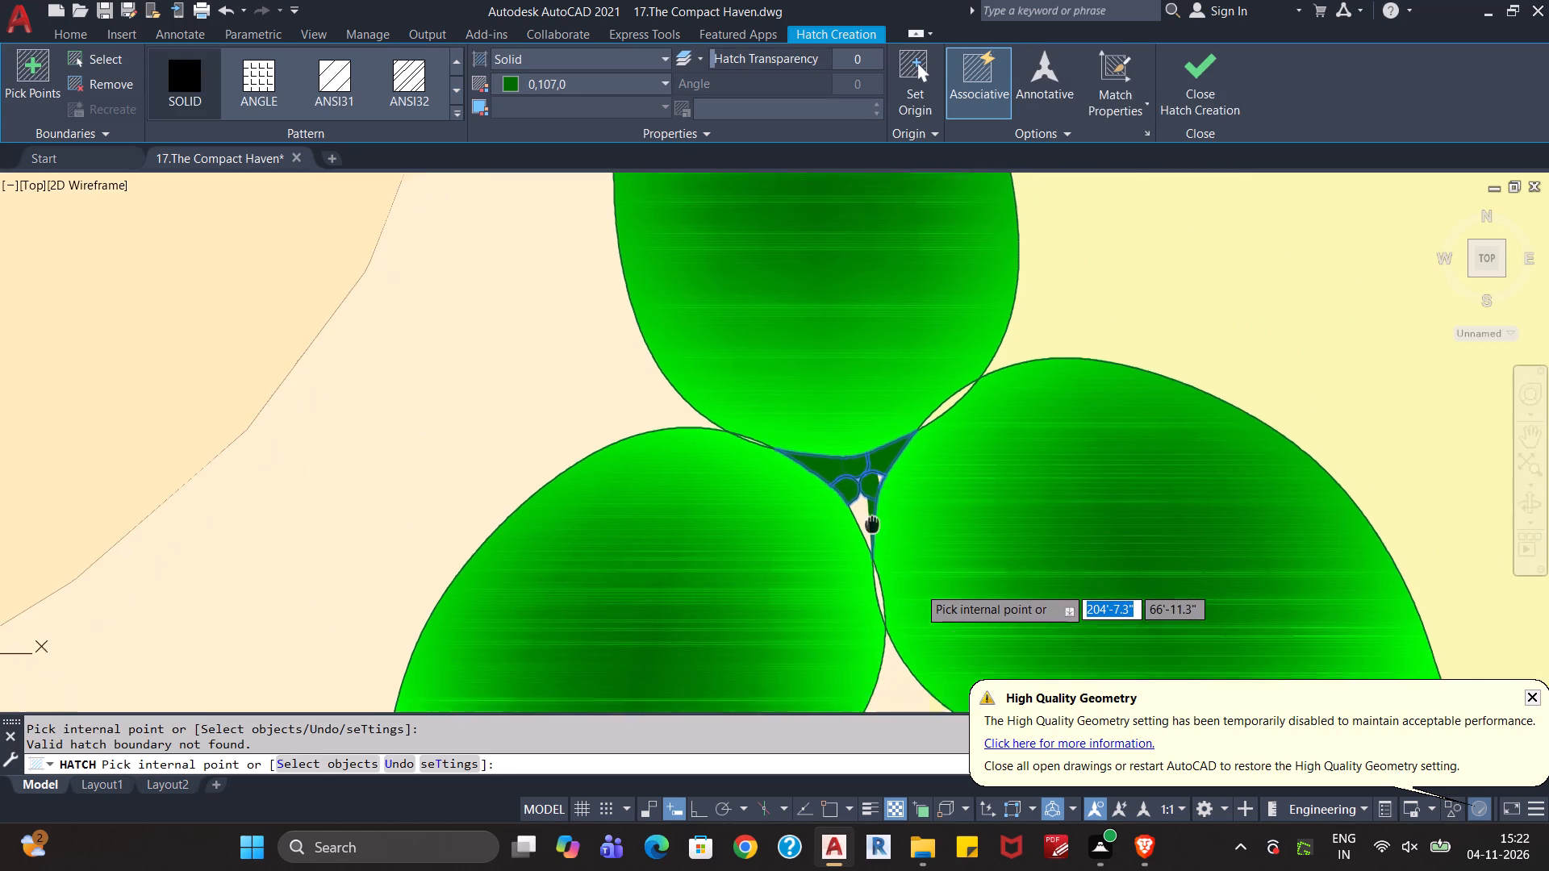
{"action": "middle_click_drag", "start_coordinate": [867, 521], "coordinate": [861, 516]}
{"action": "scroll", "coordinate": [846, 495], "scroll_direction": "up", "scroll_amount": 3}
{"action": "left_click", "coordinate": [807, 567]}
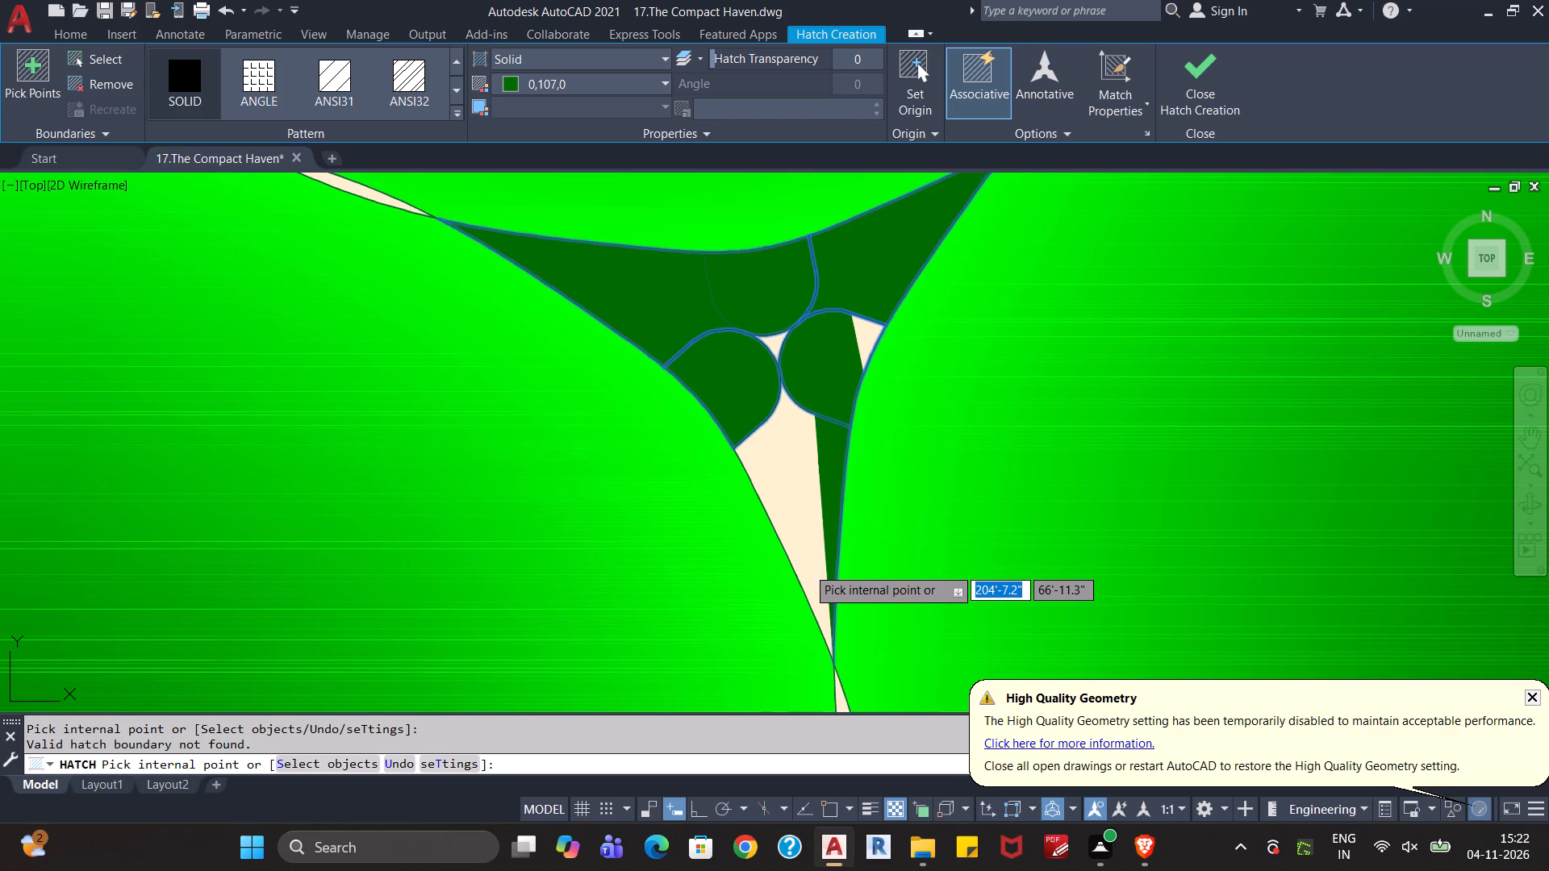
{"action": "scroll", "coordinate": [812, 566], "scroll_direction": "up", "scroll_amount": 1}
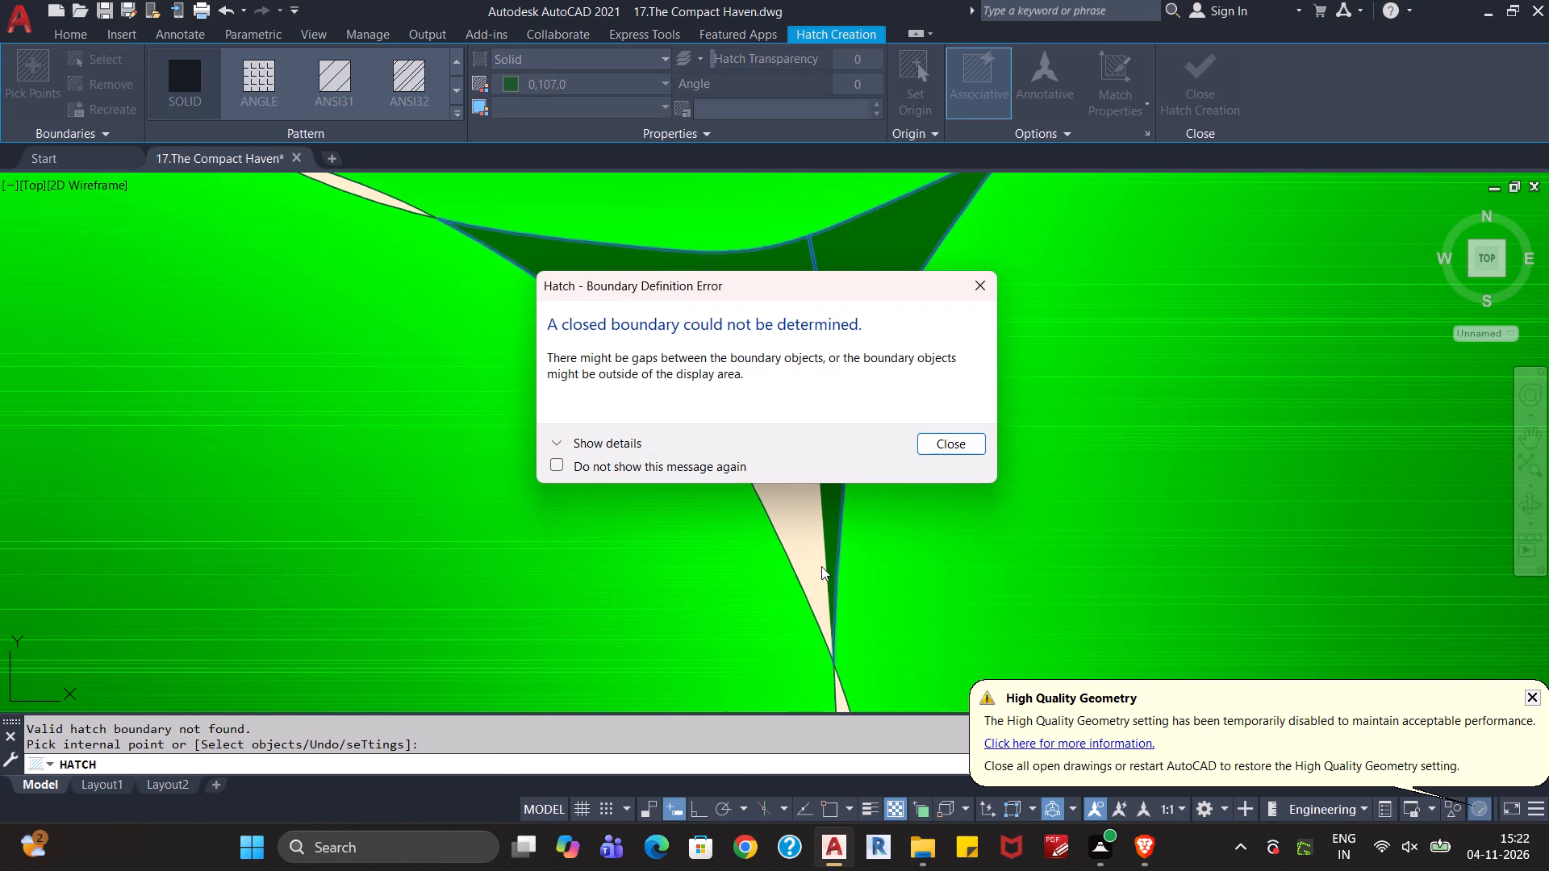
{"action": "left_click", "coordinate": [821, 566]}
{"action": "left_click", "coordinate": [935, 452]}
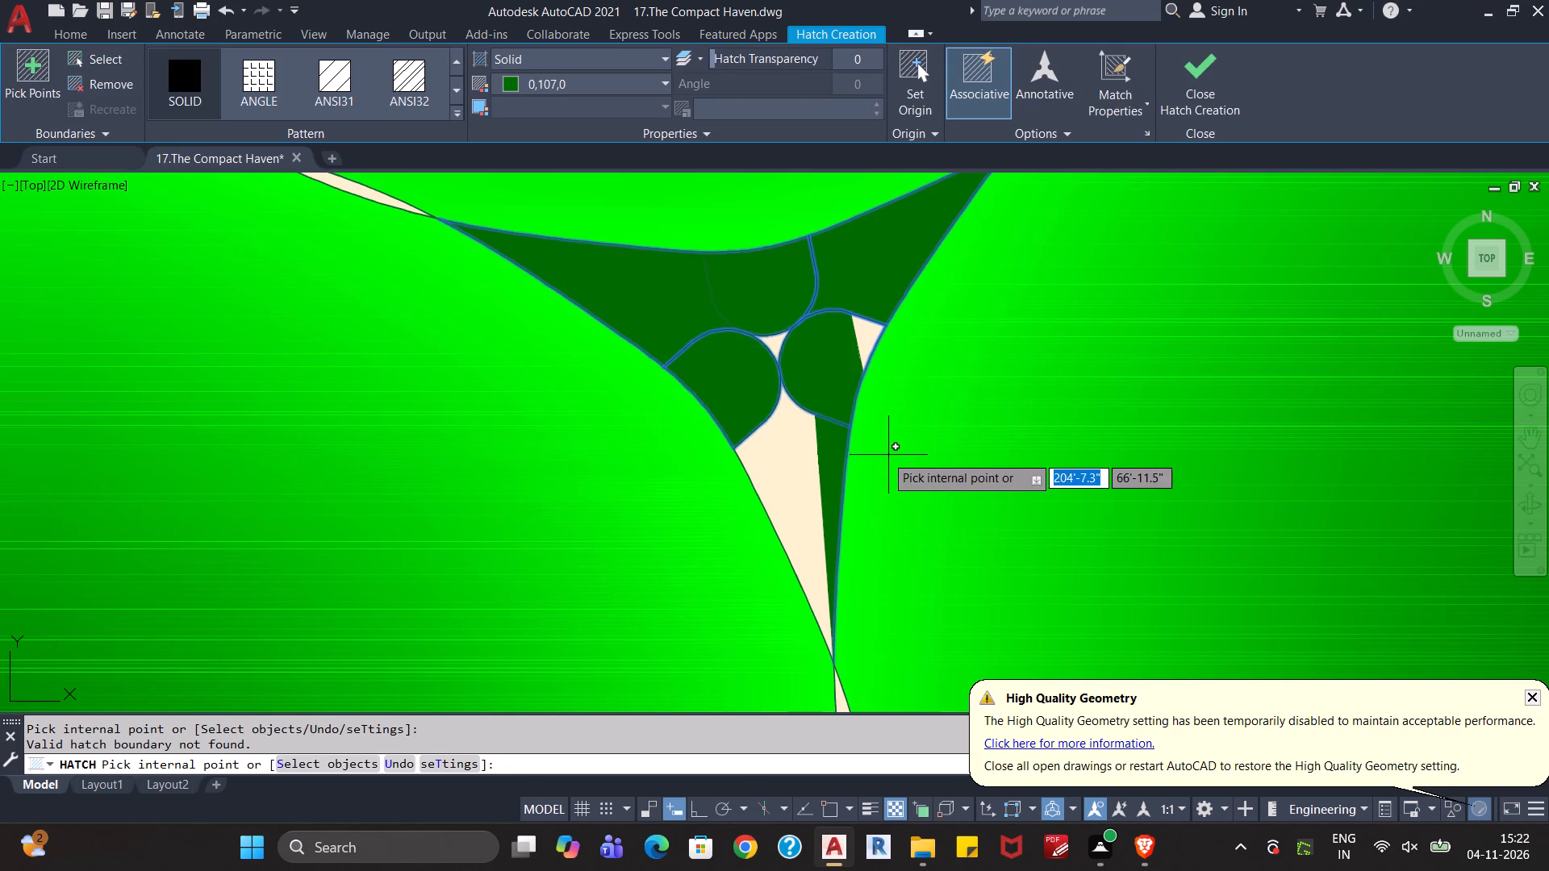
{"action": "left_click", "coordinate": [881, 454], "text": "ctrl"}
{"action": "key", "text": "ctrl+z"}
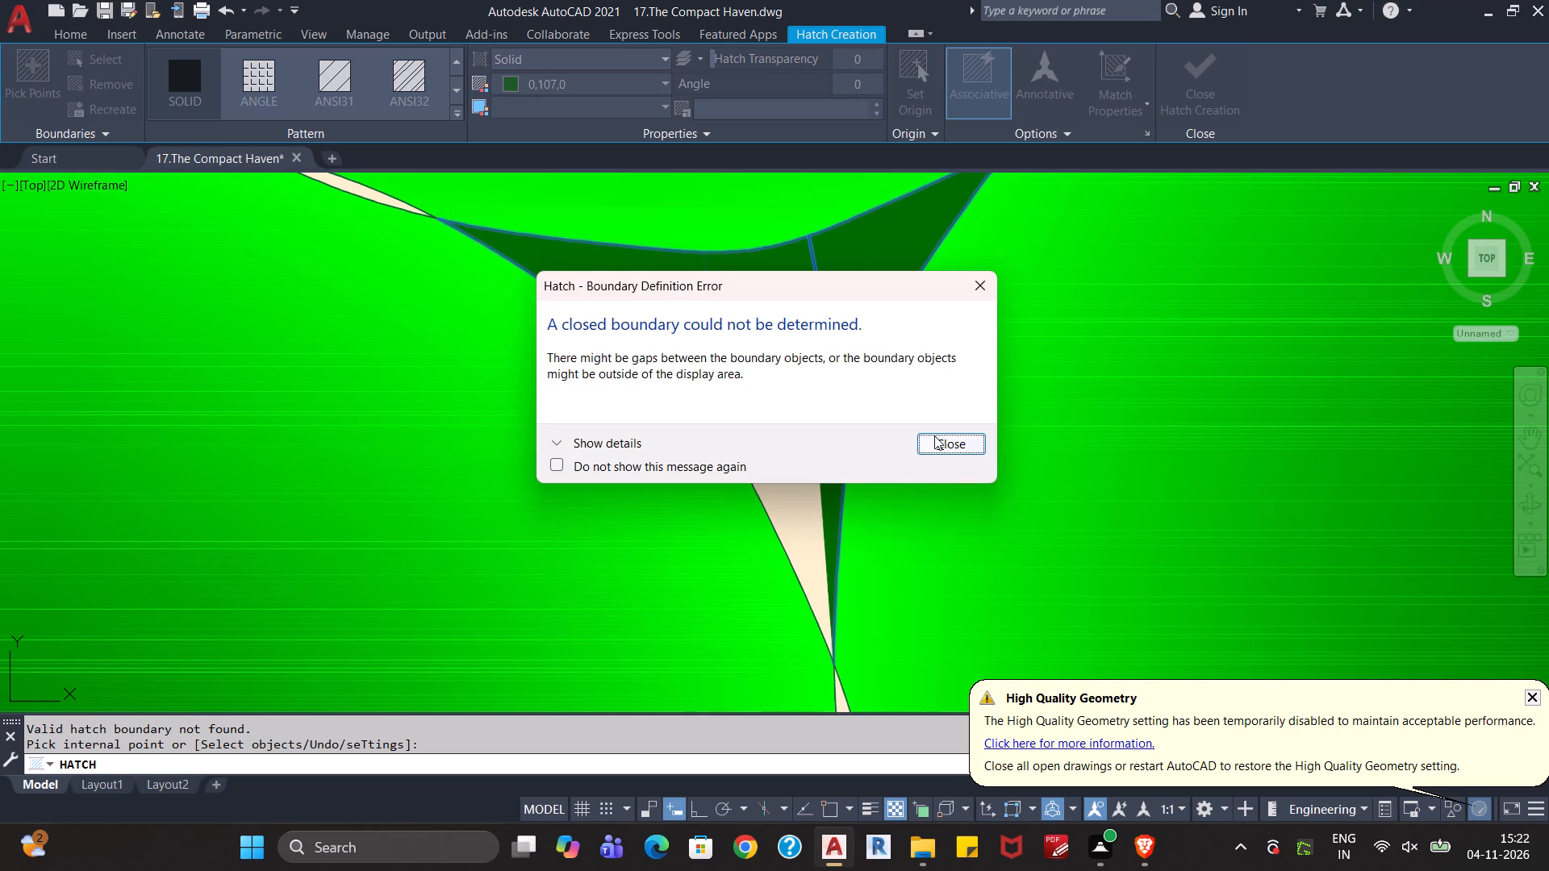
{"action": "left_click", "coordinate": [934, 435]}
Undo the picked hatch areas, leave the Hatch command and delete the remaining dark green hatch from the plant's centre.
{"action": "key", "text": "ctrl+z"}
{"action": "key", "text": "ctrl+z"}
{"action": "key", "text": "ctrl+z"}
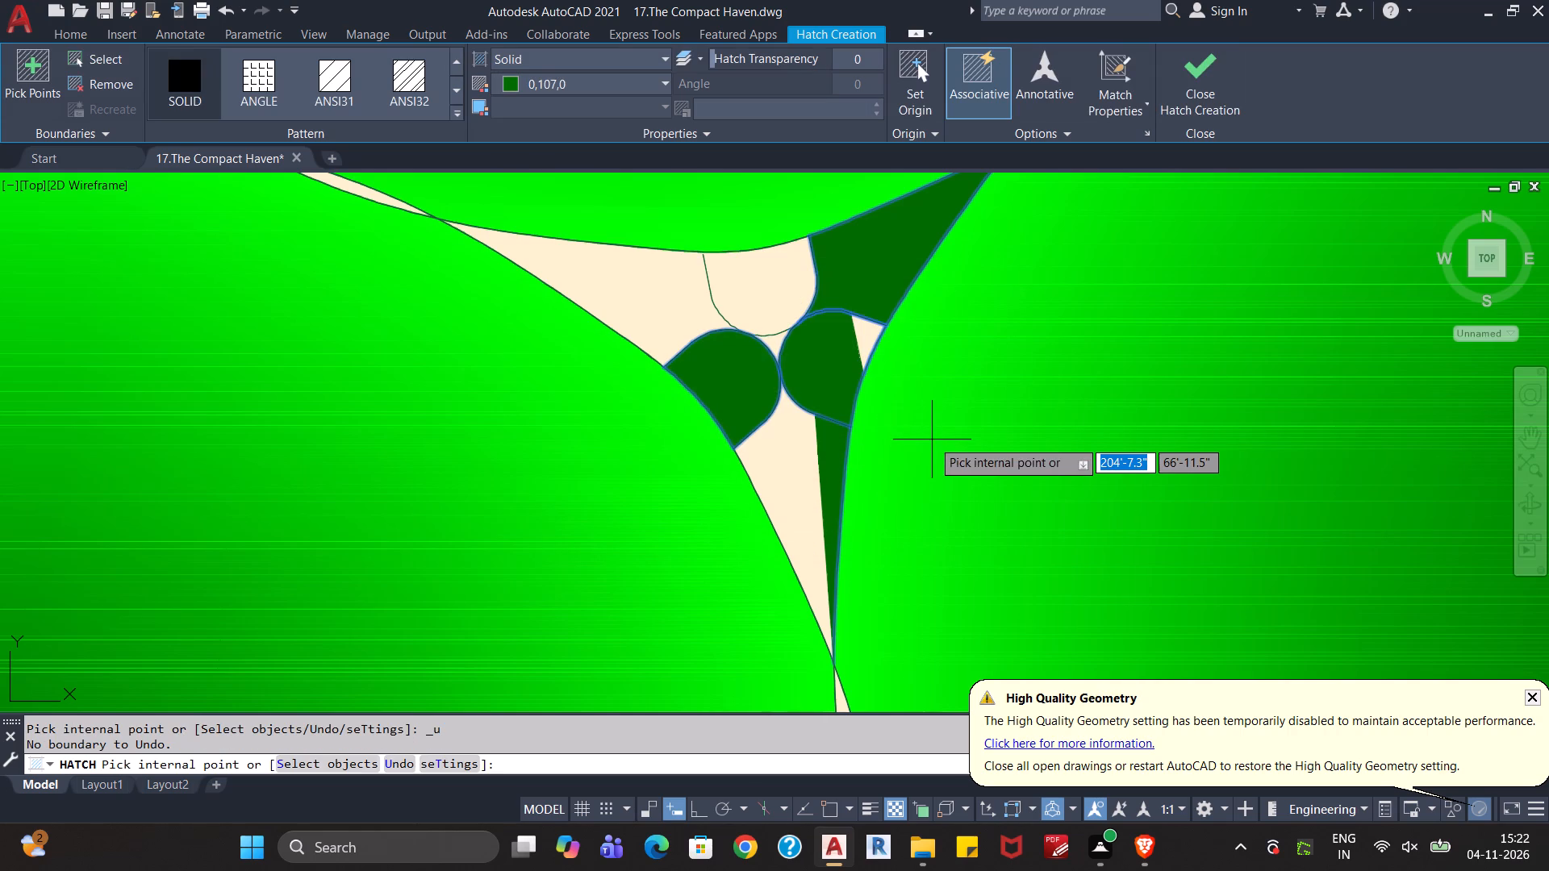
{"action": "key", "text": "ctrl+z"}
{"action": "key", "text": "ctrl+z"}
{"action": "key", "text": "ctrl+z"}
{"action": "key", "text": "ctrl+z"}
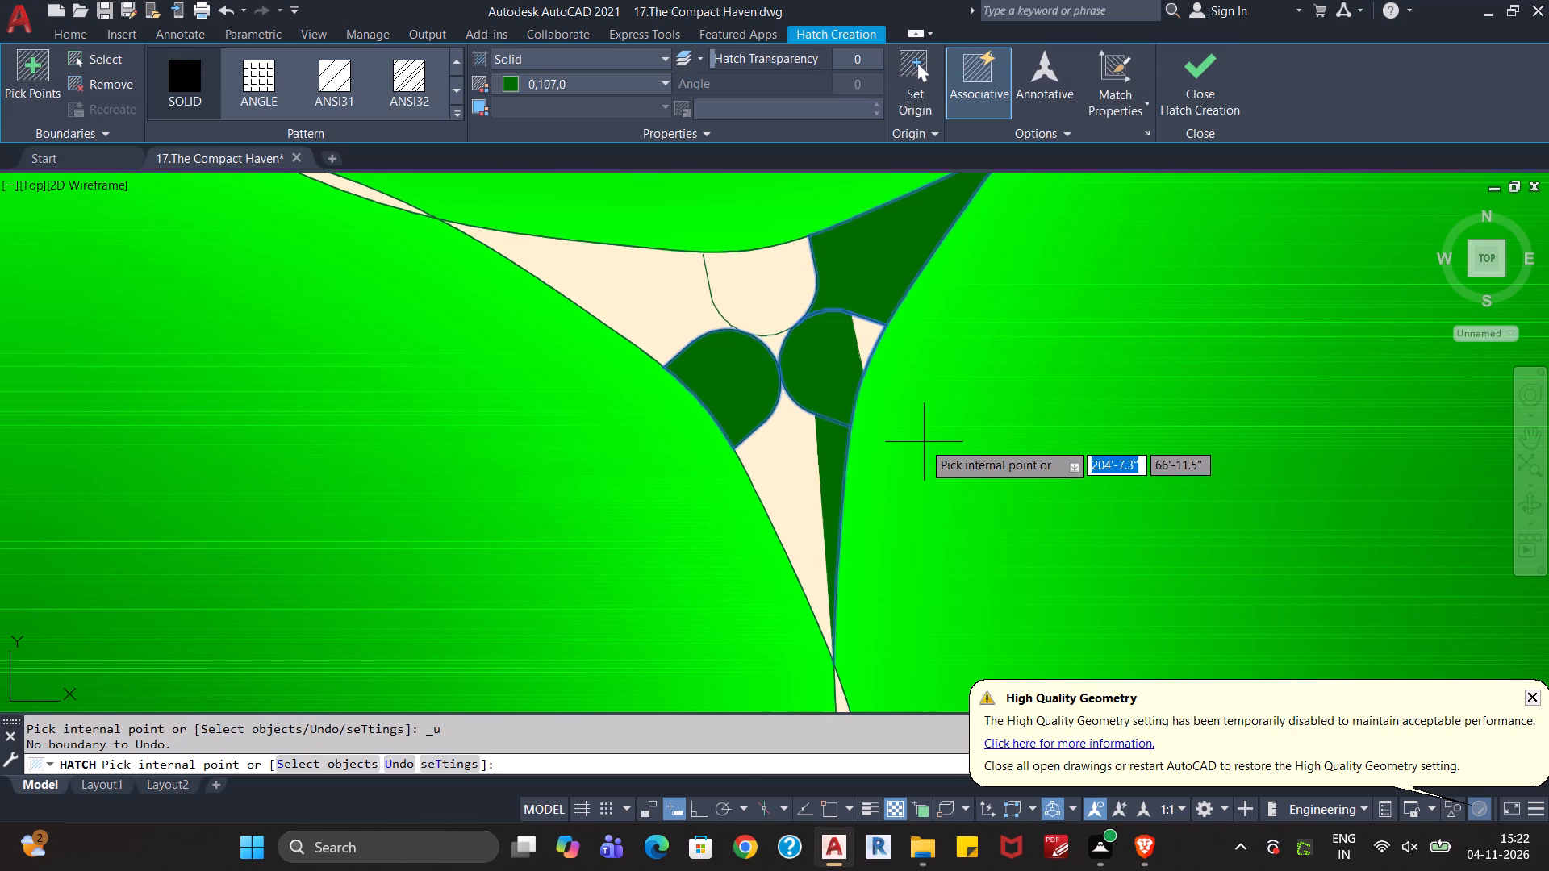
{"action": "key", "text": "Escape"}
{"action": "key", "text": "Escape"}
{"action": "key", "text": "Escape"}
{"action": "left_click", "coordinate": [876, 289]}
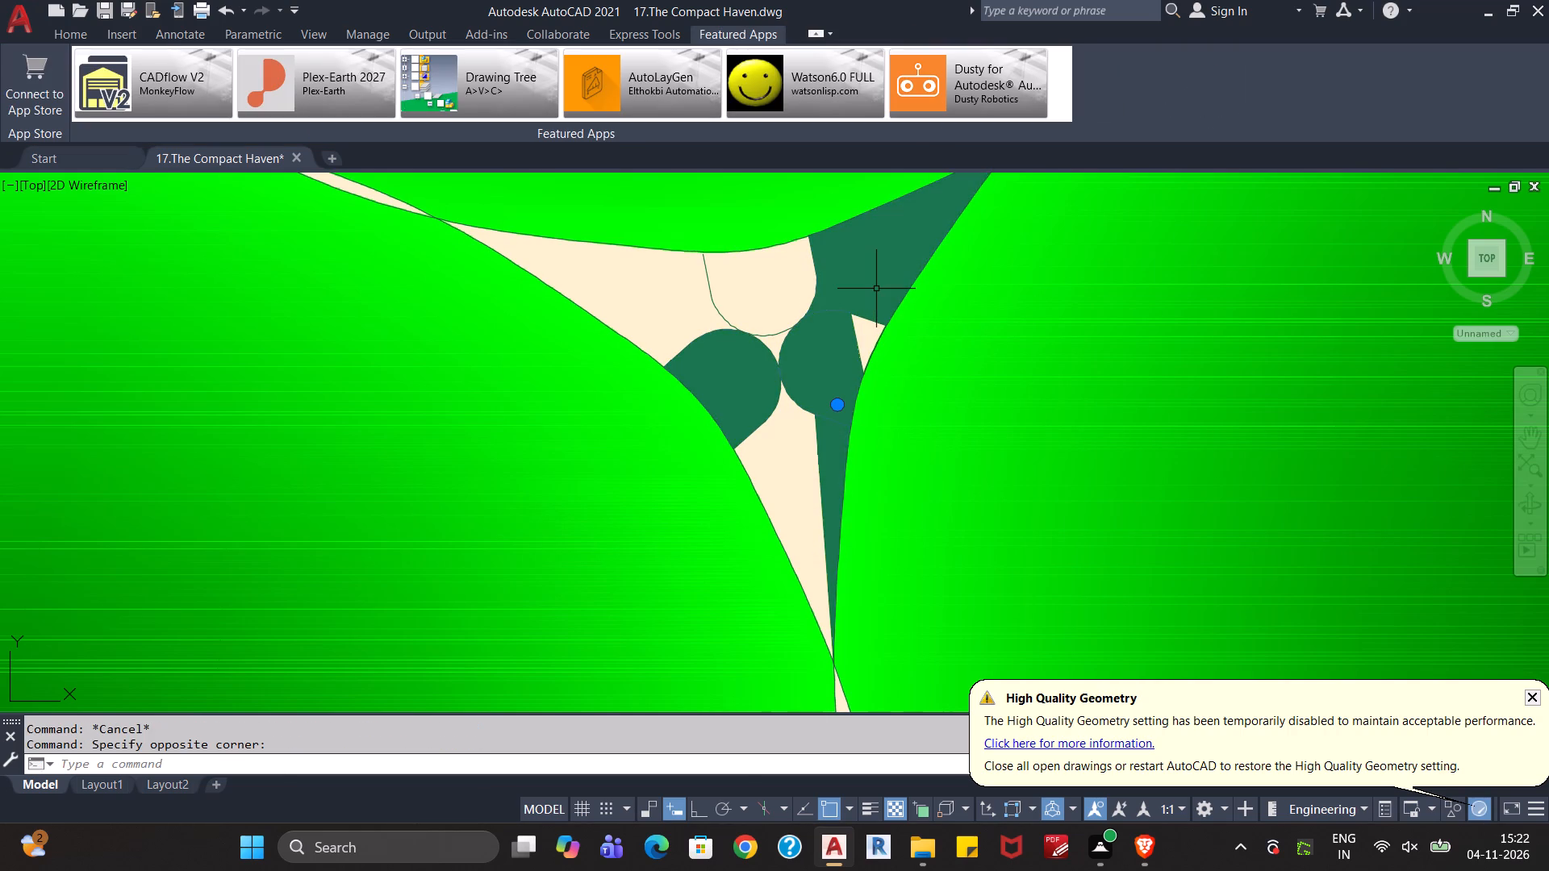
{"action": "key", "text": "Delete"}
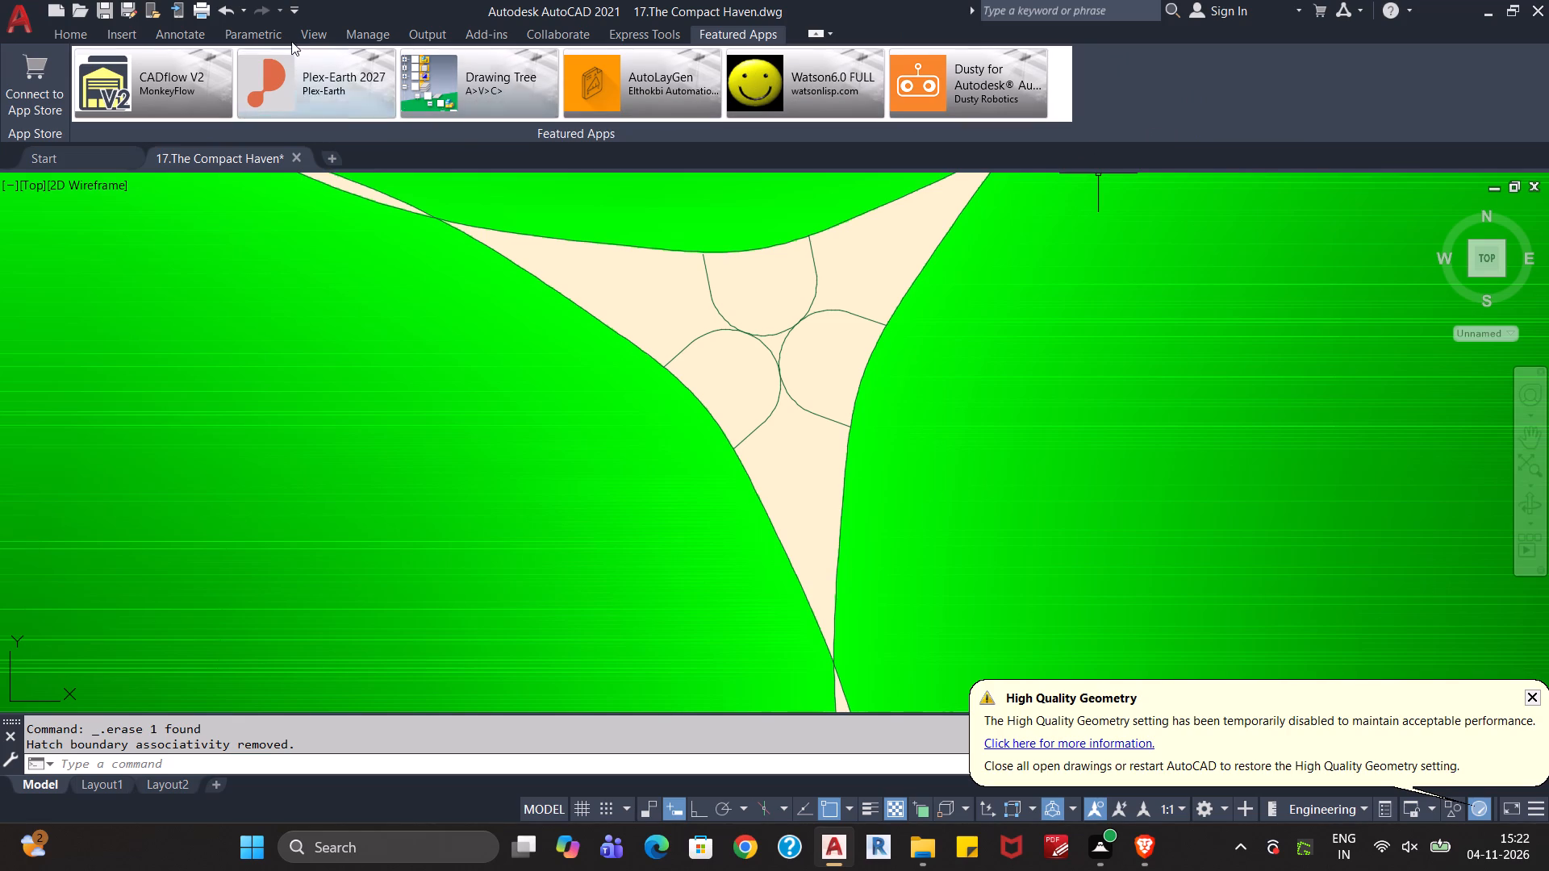
Look over the circular seating arrangement around the plant for furniture that is still uncoloured.
{"action": "left_click", "coordinate": [76, 35]}
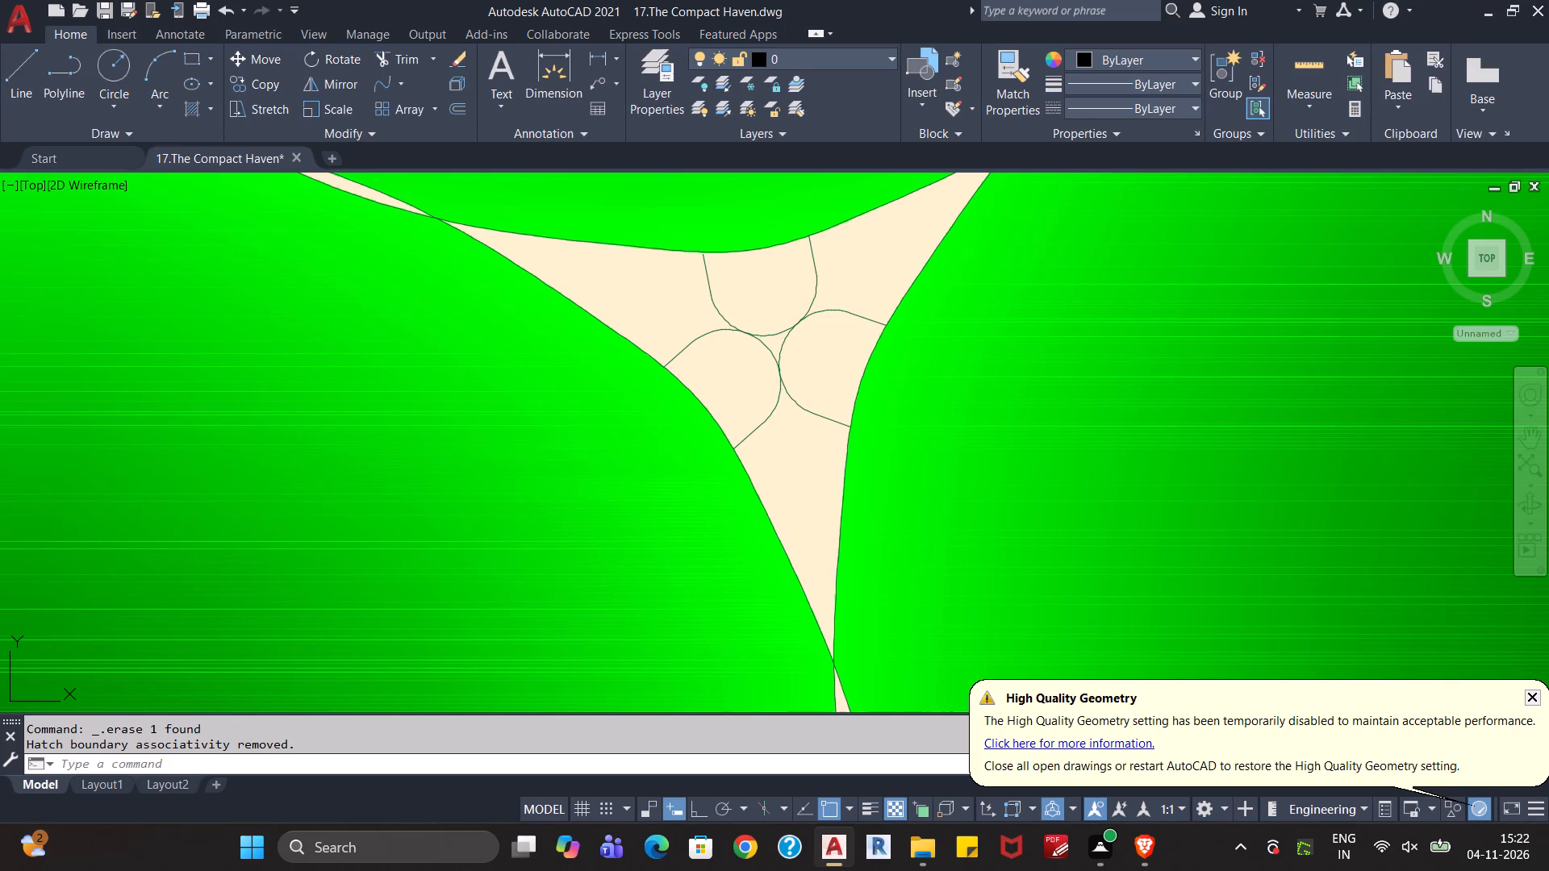
{"action": "key", "text": "Escape"}
{"action": "key", "text": "Escape"}
{"action": "scroll", "coordinate": [1283, 282], "scroll_direction": "down", "scroll_amount": 5}
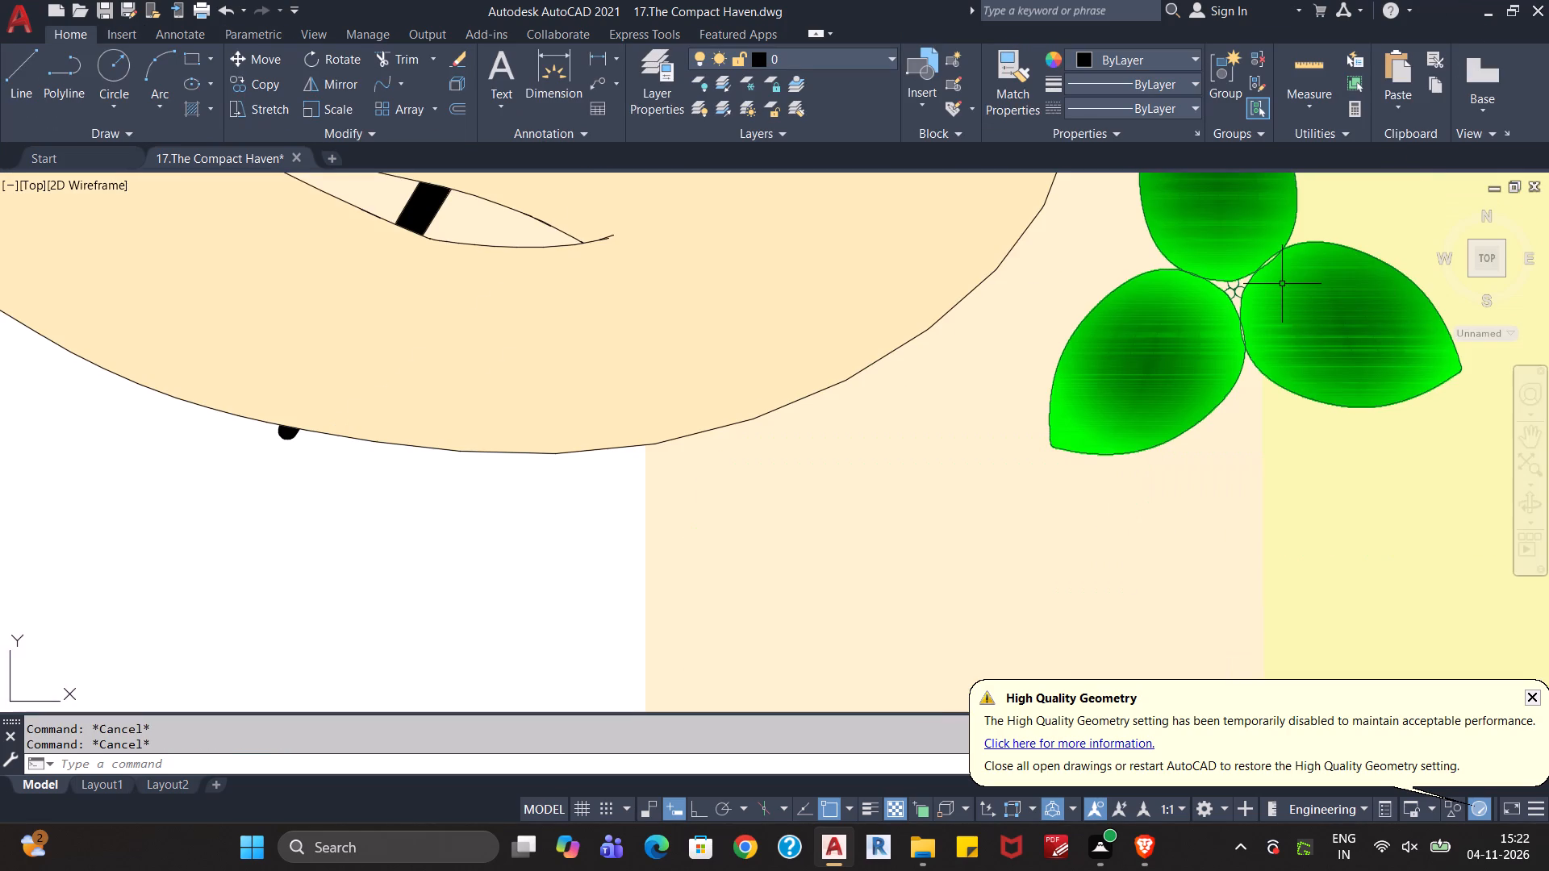
{"action": "middle_click_drag", "start_coordinate": [1282, 290], "coordinate": [953, 456]}
{"action": "scroll", "coordinate": [950, 456], "scroll_direction": "down", "scroll_amount": 2}
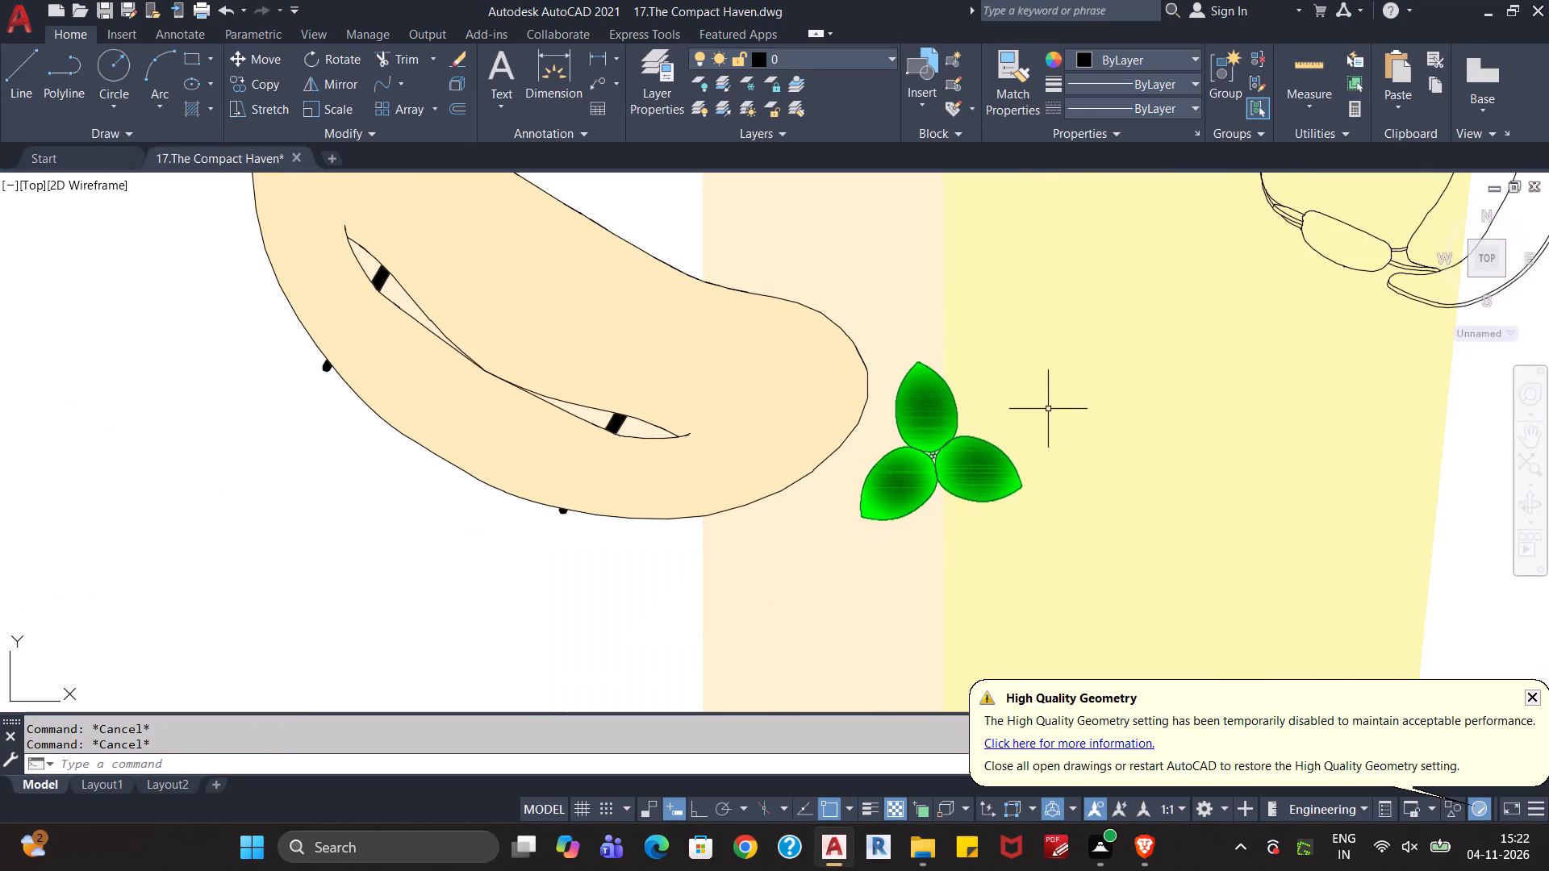
{"action": "middle_click_drag", "start_coordinate": [1048, 409], "coordinate": [858, 441]}
{"action": "scroll", "coordinate": [854, 435], "scroll_direction": "down", "scroll_amount": 3}
{"action": "scroll", "coordinate": [1031, 423], "scroll_direction": "down", "scroll_amount": 3}
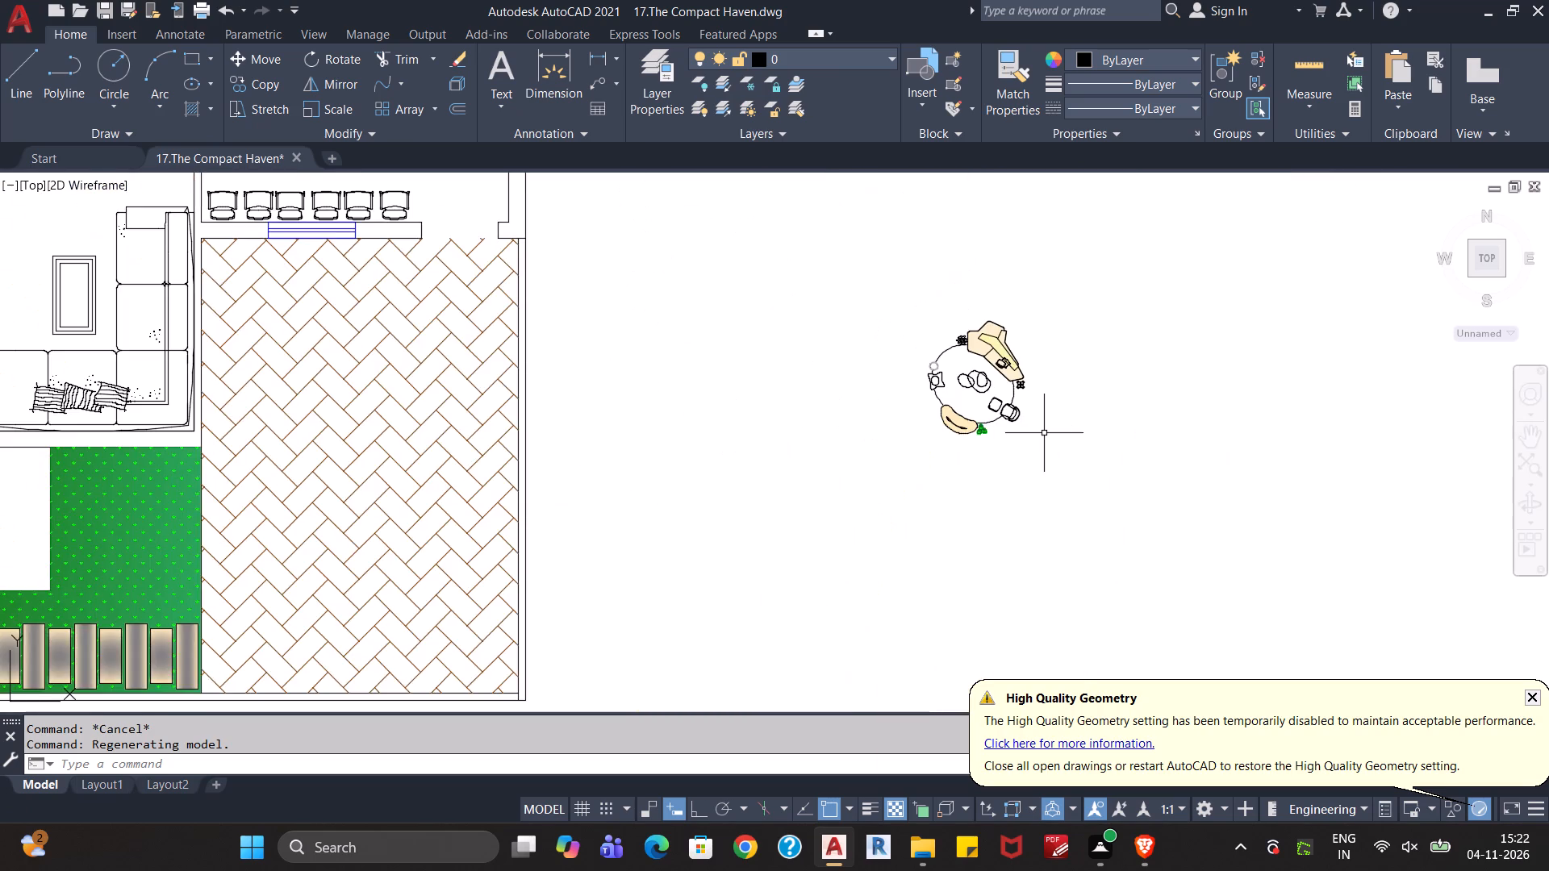
{"action": "scroll", "coordinate": [1045, 433], "scroll_direction": "up", "scroll_amount": 3}
{"action": "middle_click_drag", "start_coordinate": [912, 452], "coordinate": [987, 529]}
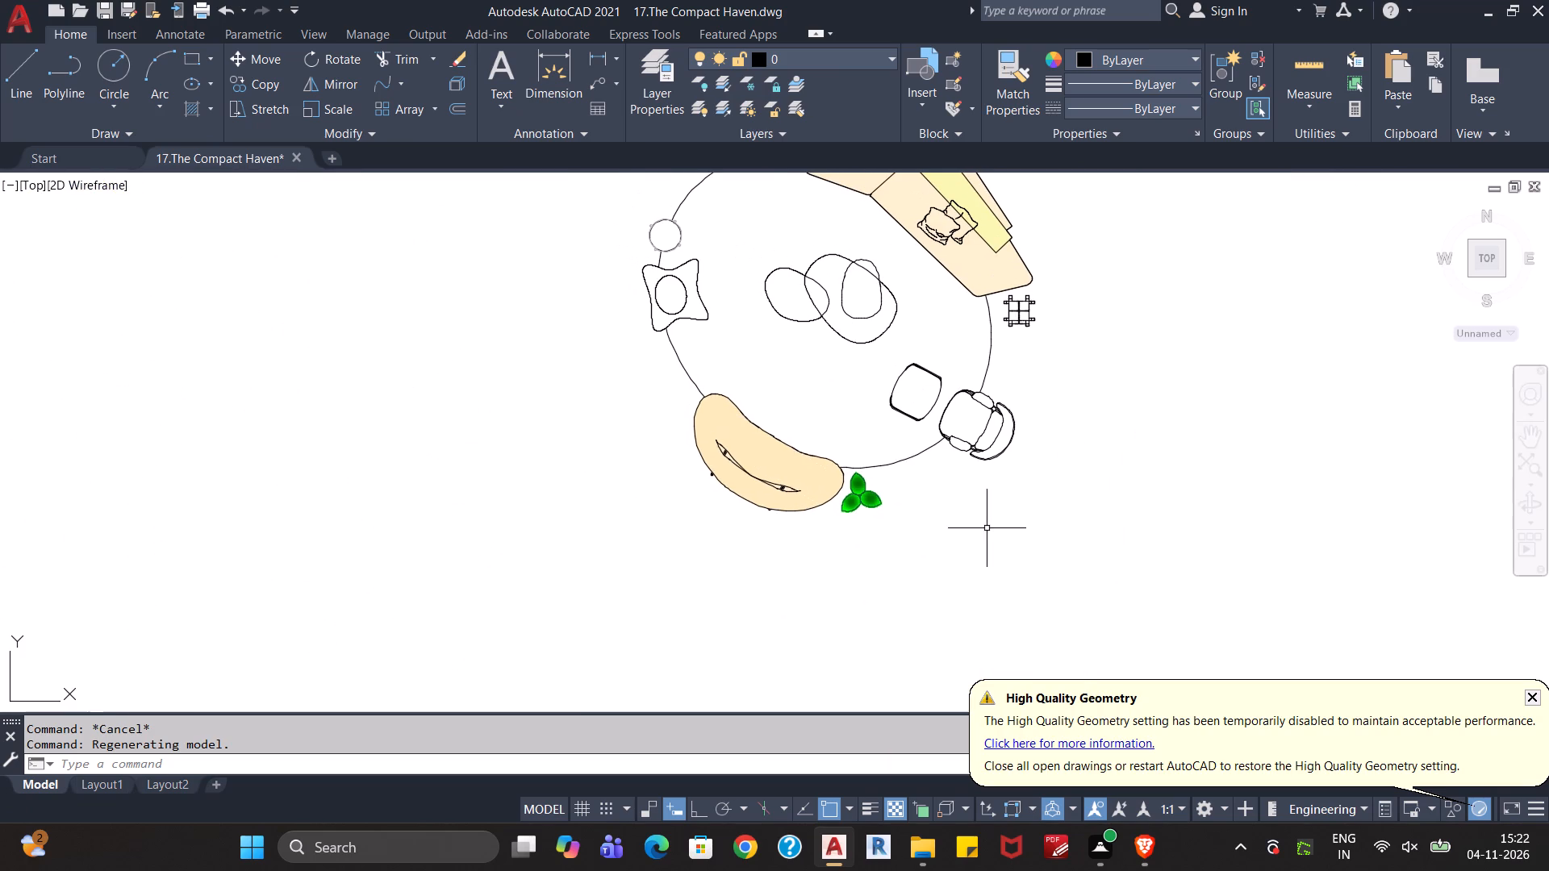
{"action": "middle_click_drag", "start_coordinate": [866, 379], "coordinate": [944, 510]}
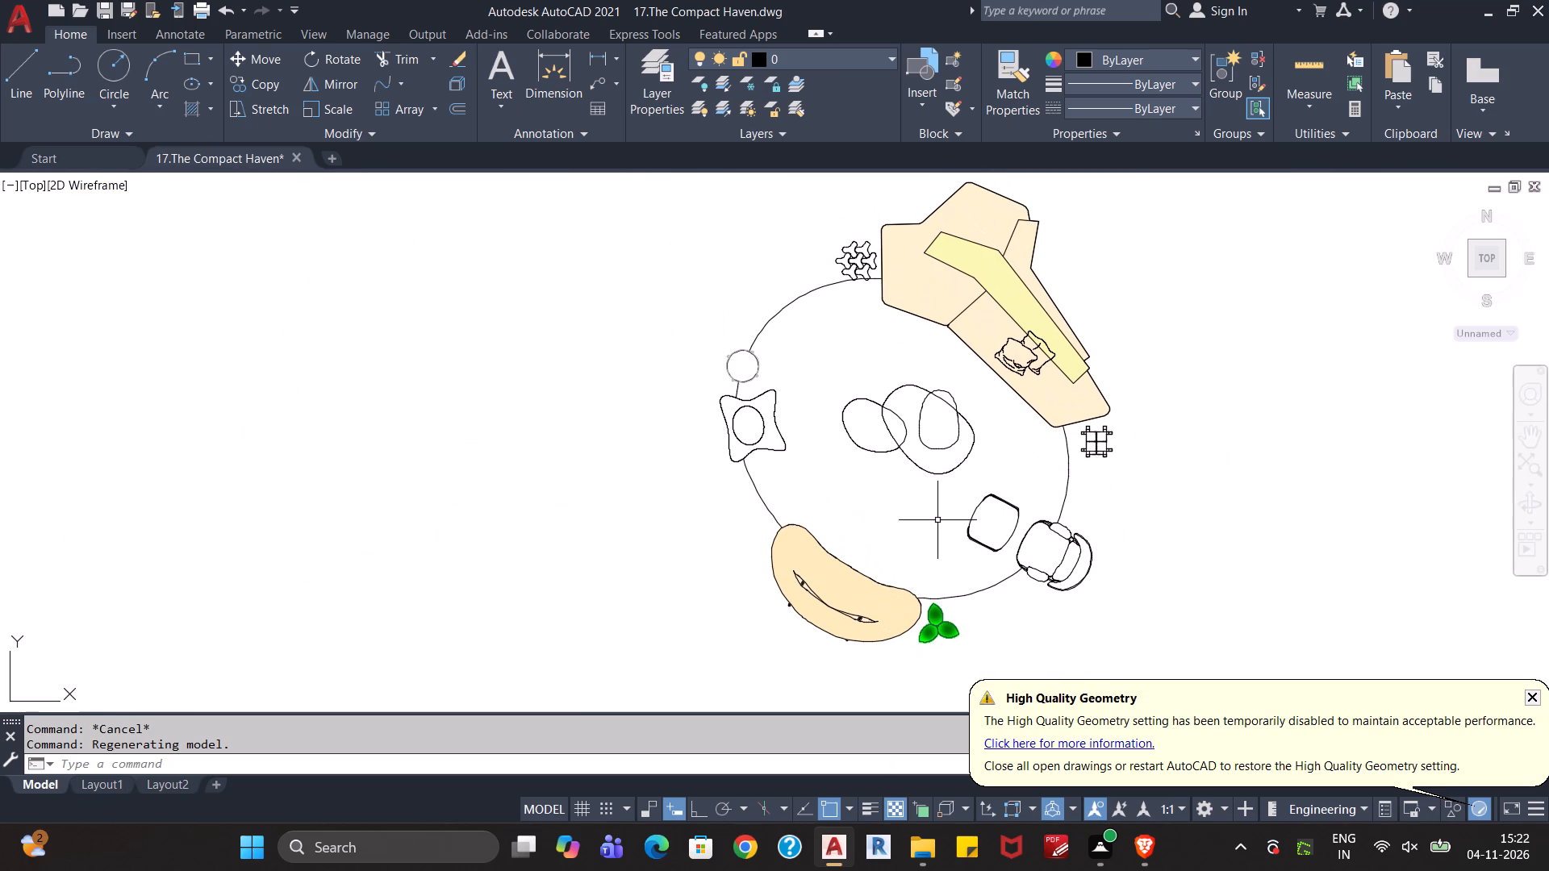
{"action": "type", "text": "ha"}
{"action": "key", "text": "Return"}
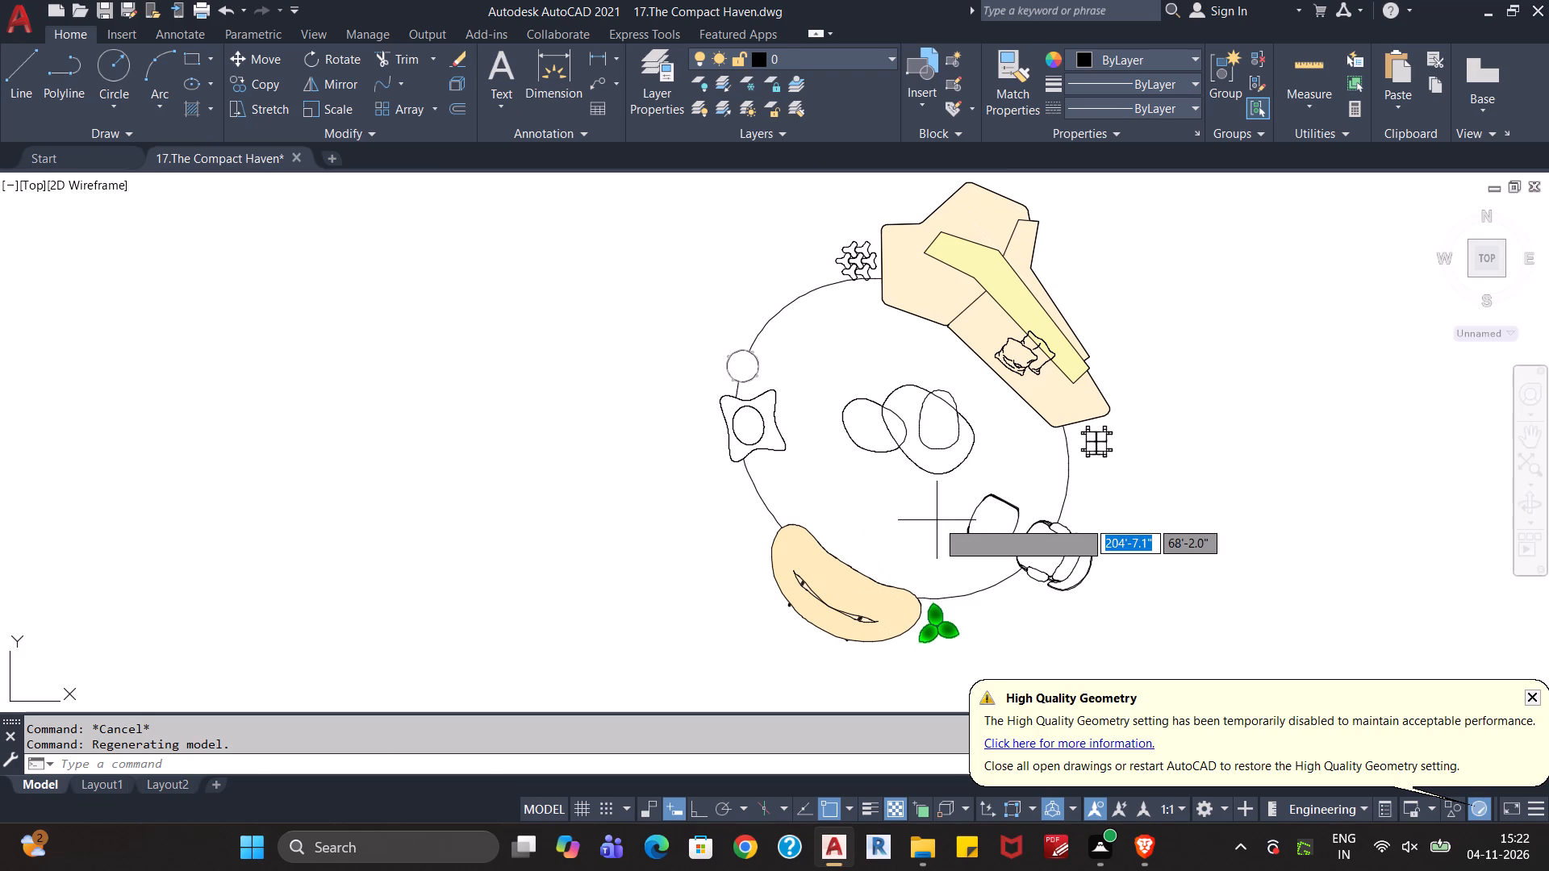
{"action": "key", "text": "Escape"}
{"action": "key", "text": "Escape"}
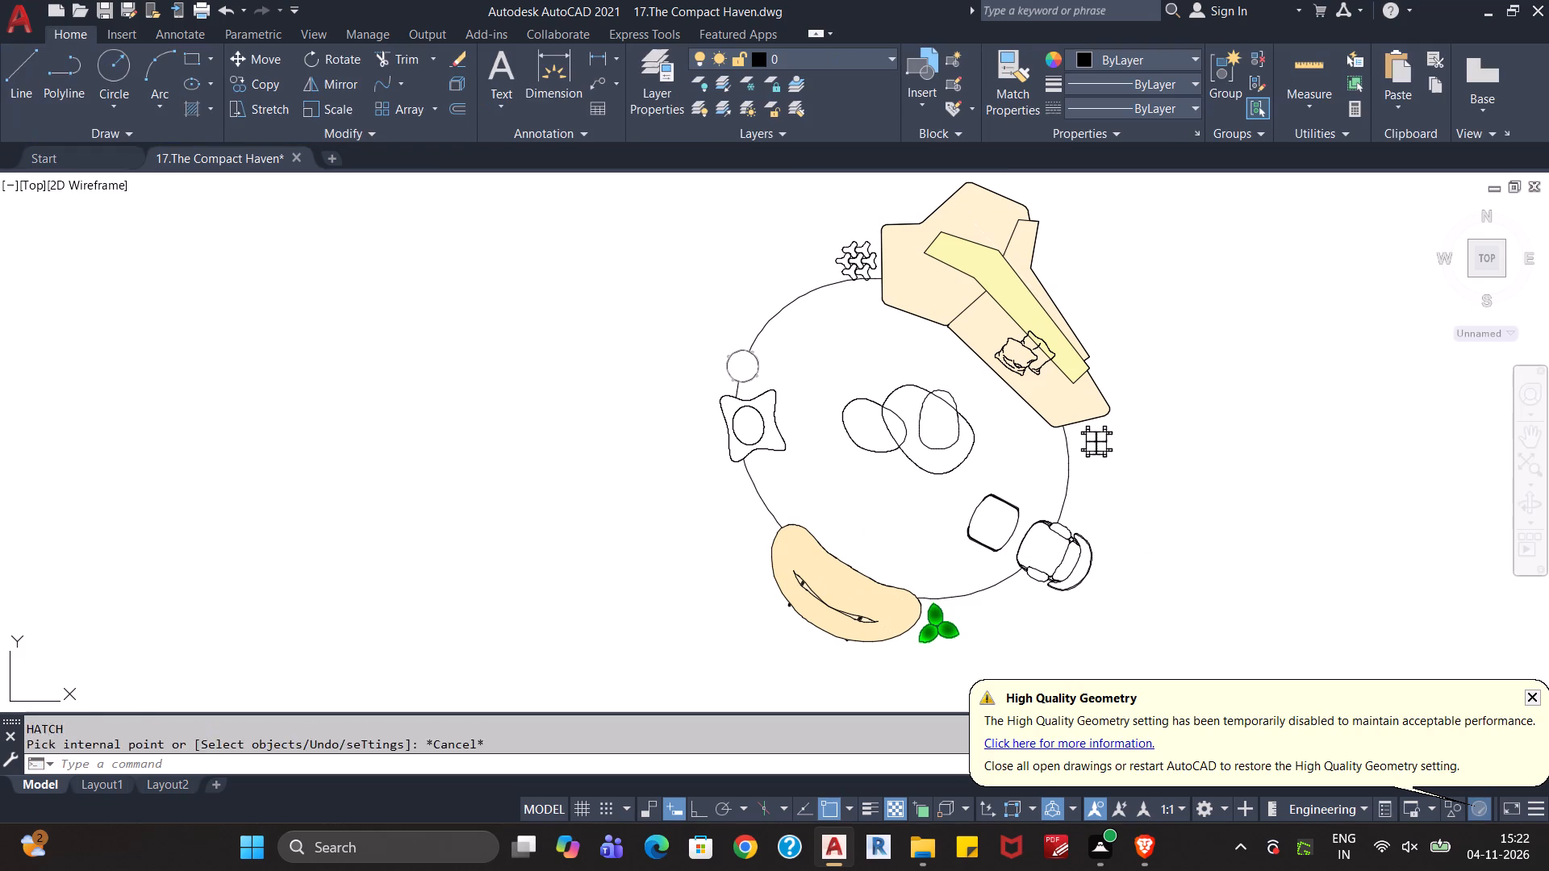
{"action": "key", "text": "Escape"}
Open block CBV_08, the overlapping rounded tables at the centre of the seating circle, in the block editor.
{"action": "double_click", "coordinate": [930, 470]}
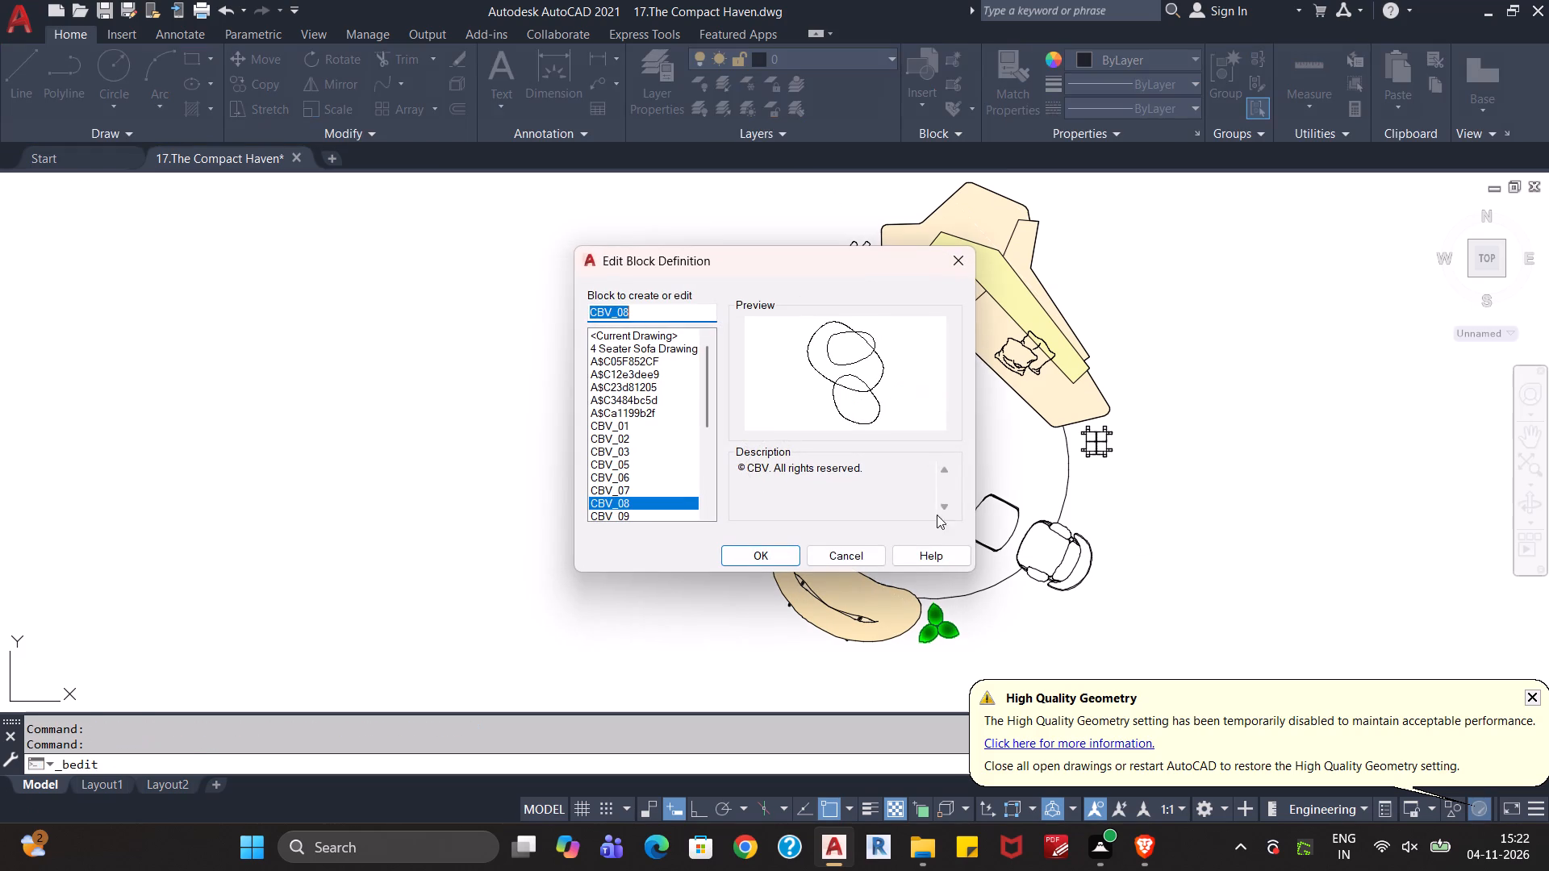
{"action": "left_click", "coordinate": [779, 556]}
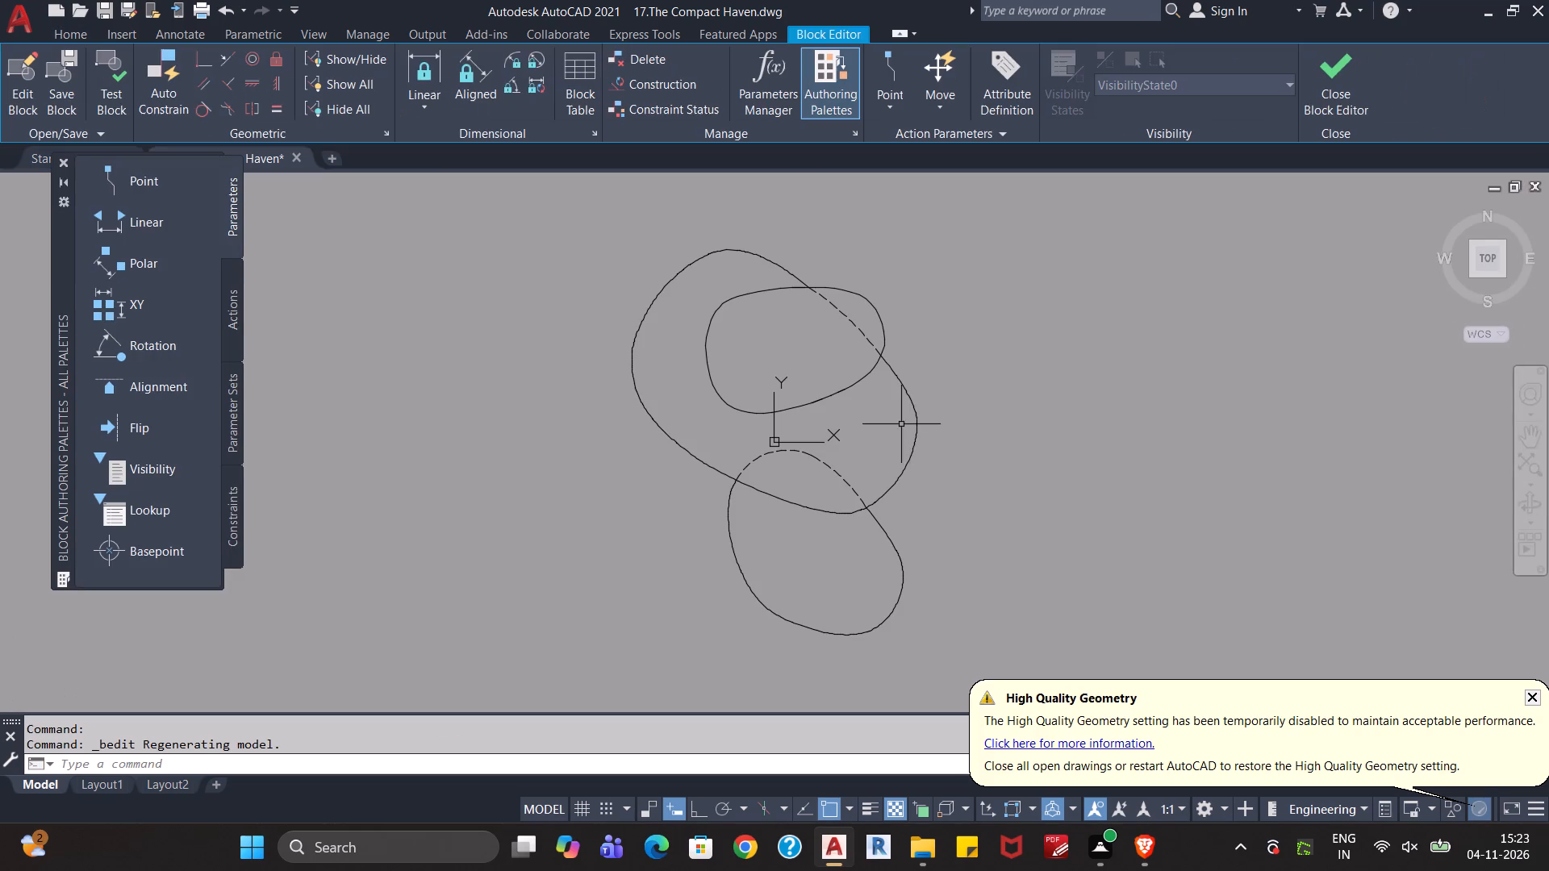
Fill the large middle table and the lower table outside their overlap with a gradient hatch of 254,240,205 and colour 8.
{"action": "type", "text": "ha"}
{"action": "key", "text": "Return"}
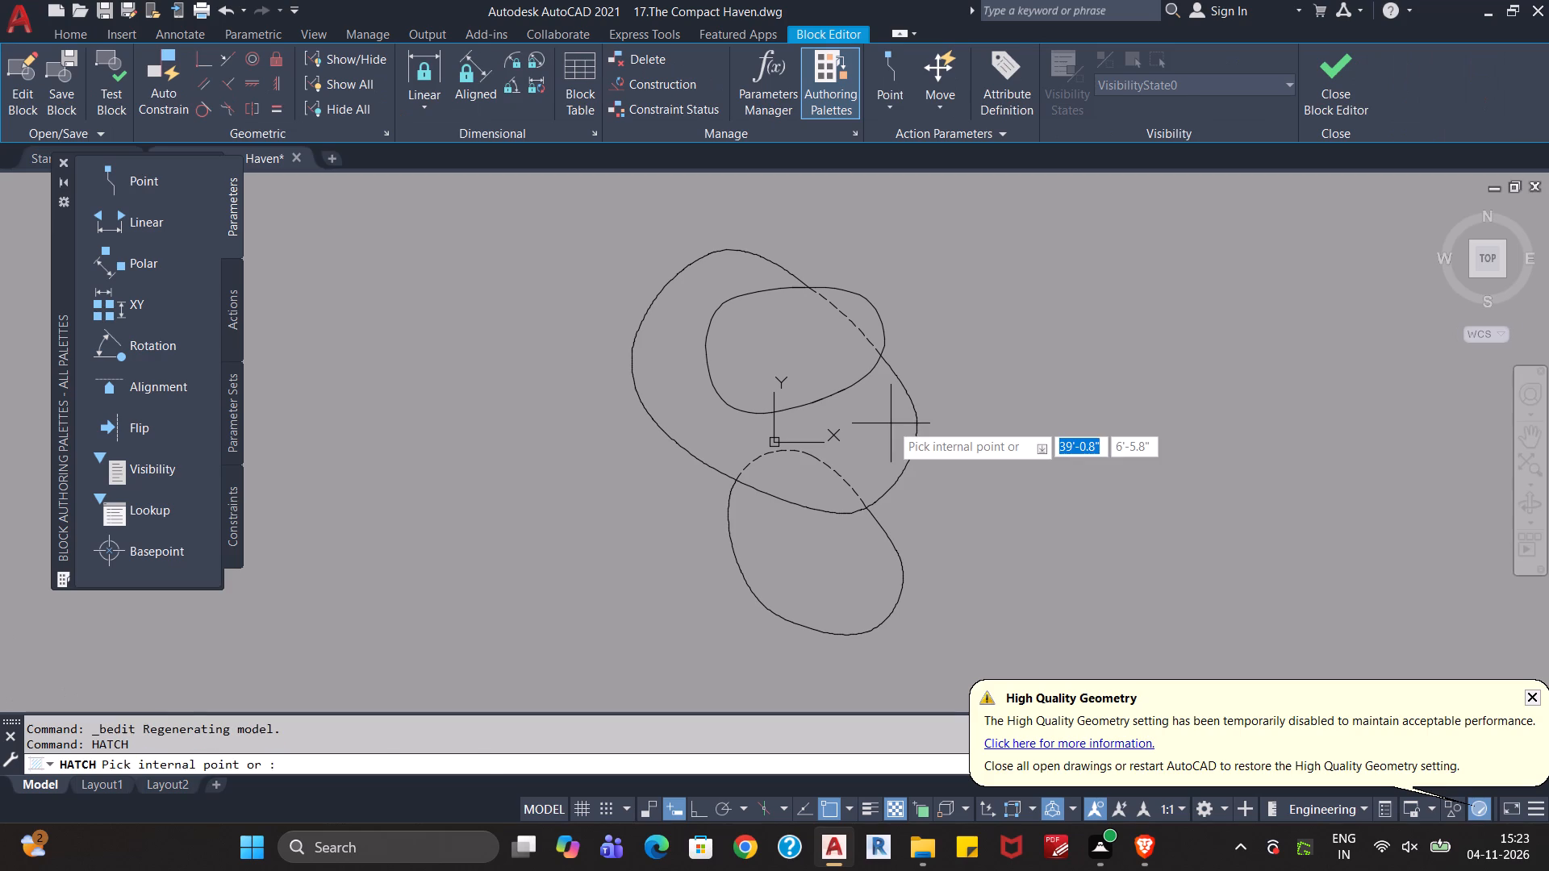
{"action": "left_click", "coordinate": [632, 55]}
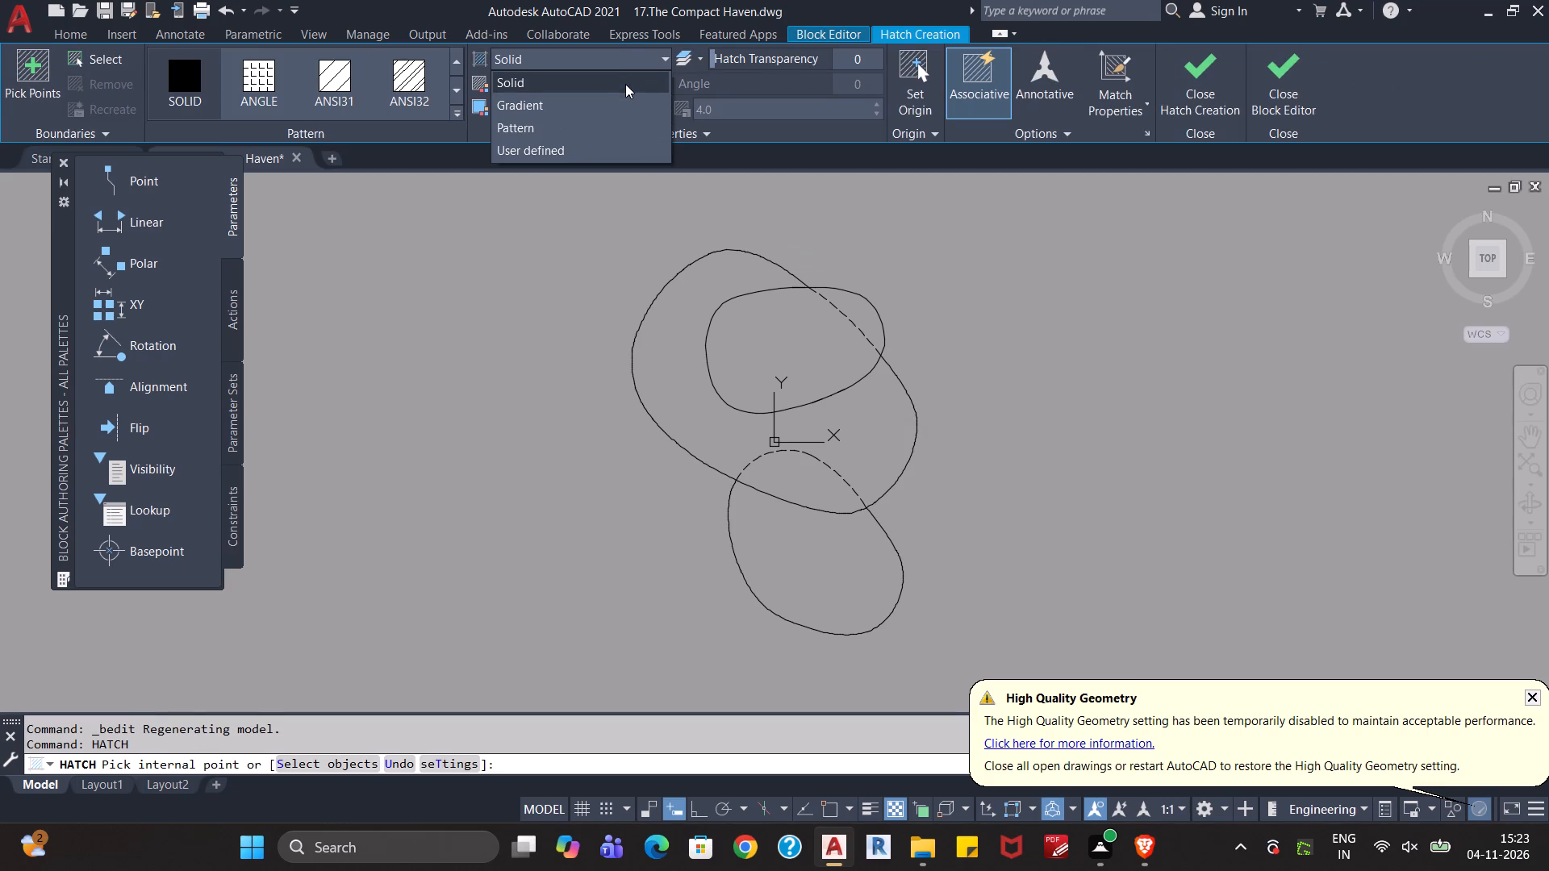
{"action": "left_click", "coordinate": [606, 106]}
{"action": "left_click", "coordinate": [625, 88]}
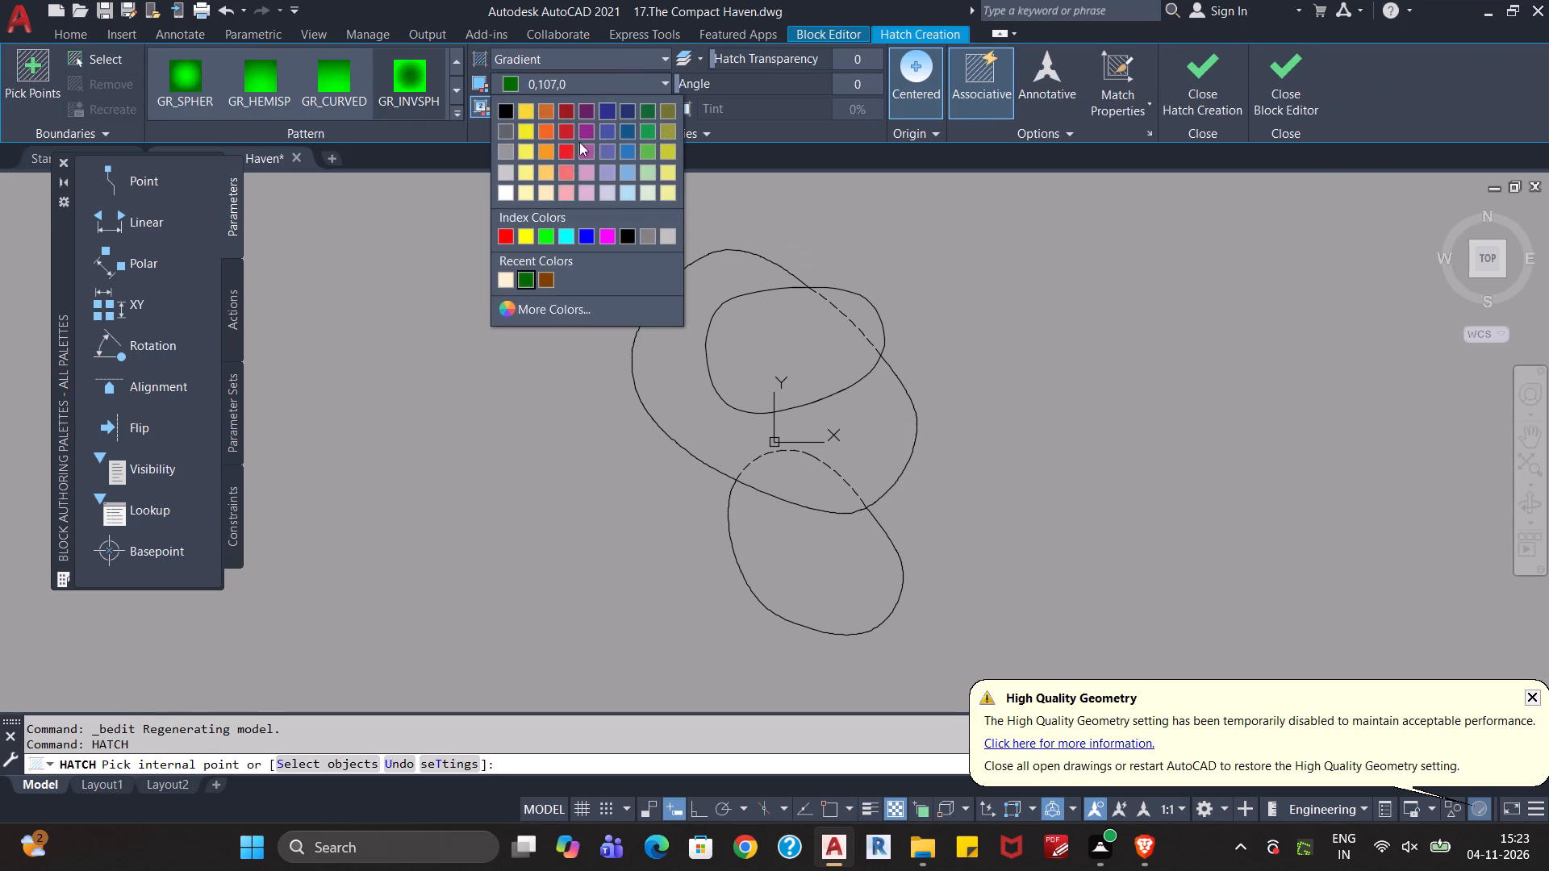
{"action": "left_click", "coordinate": [508, 278]}
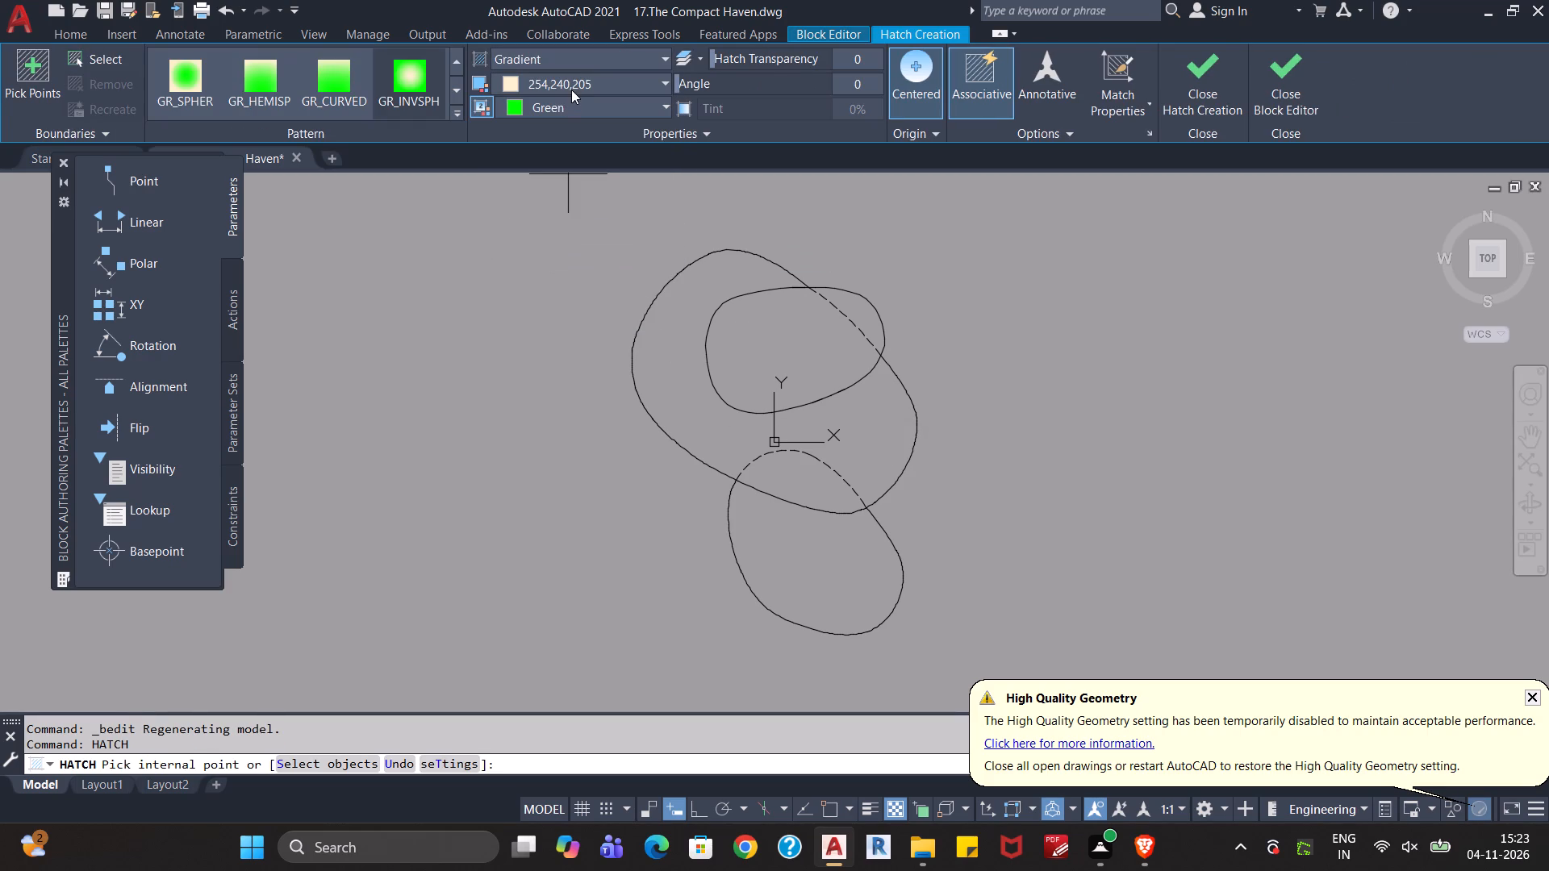
{"action": "left_click", "coordinate": [570, 105]}
{"action": "left_click", "coordinate": [650, 257]}
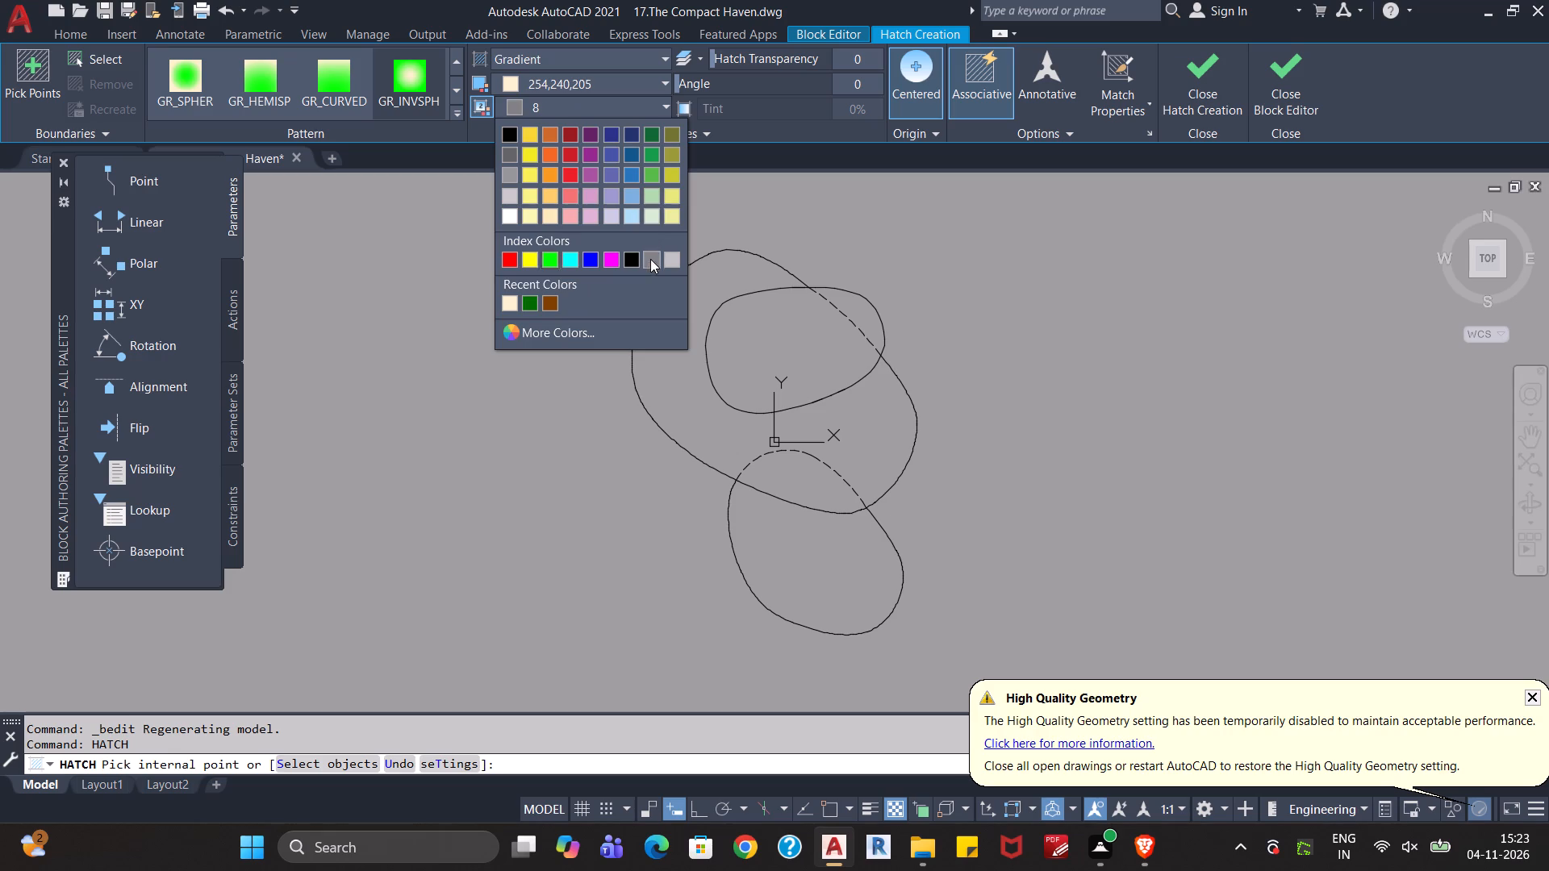
{"action": "left_click", "coordinate": [674, 292]}
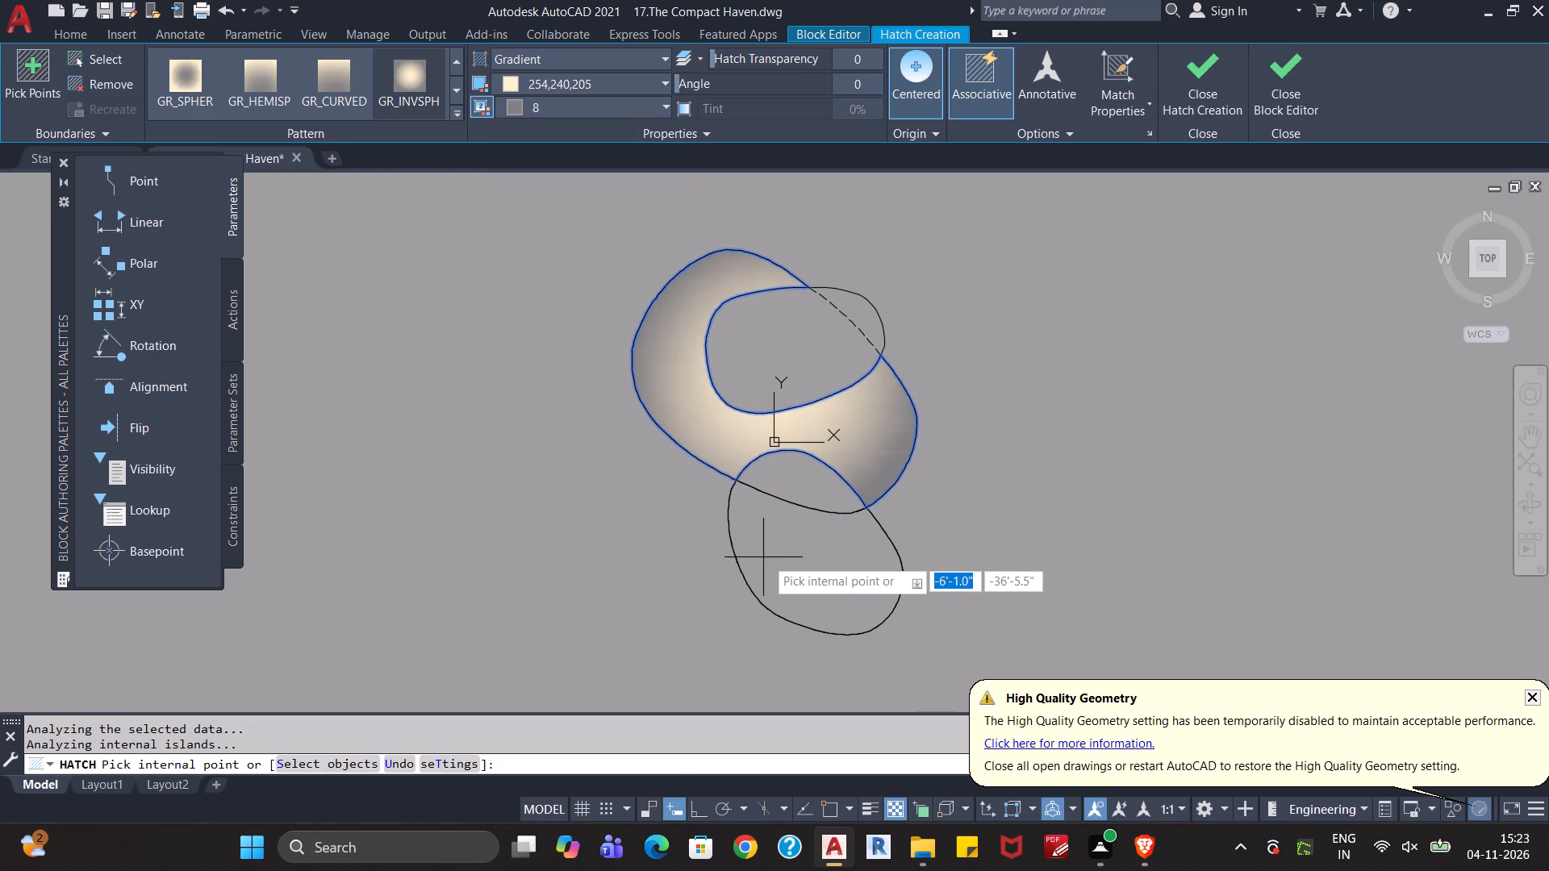
{"action": "left_click", "coordinate": [787, 561]}
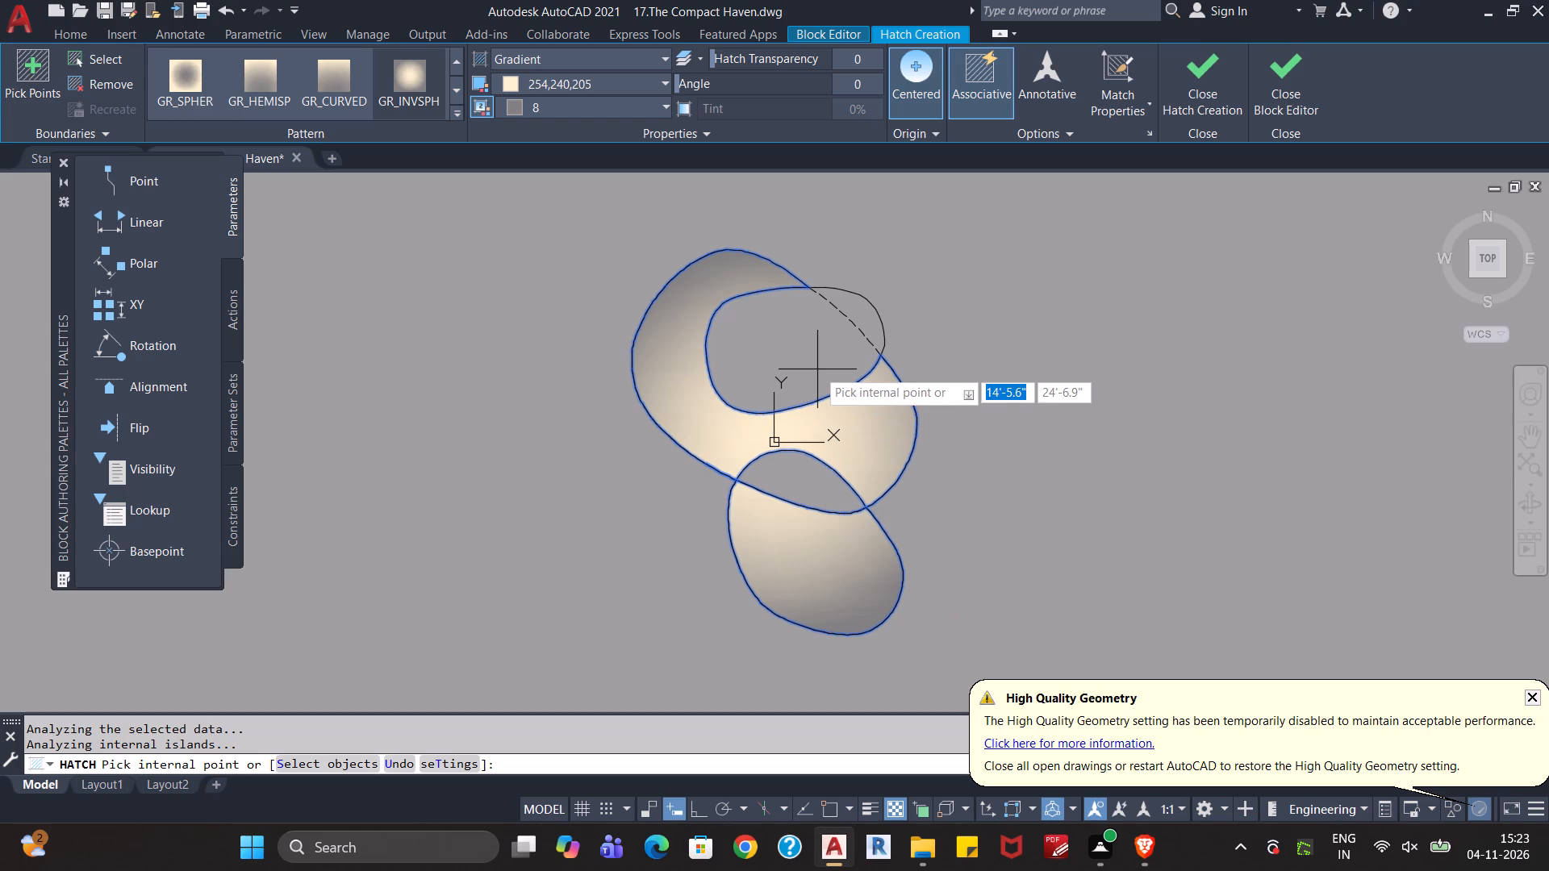
{"action": "left_click", "coordinate": [1200, 88]}
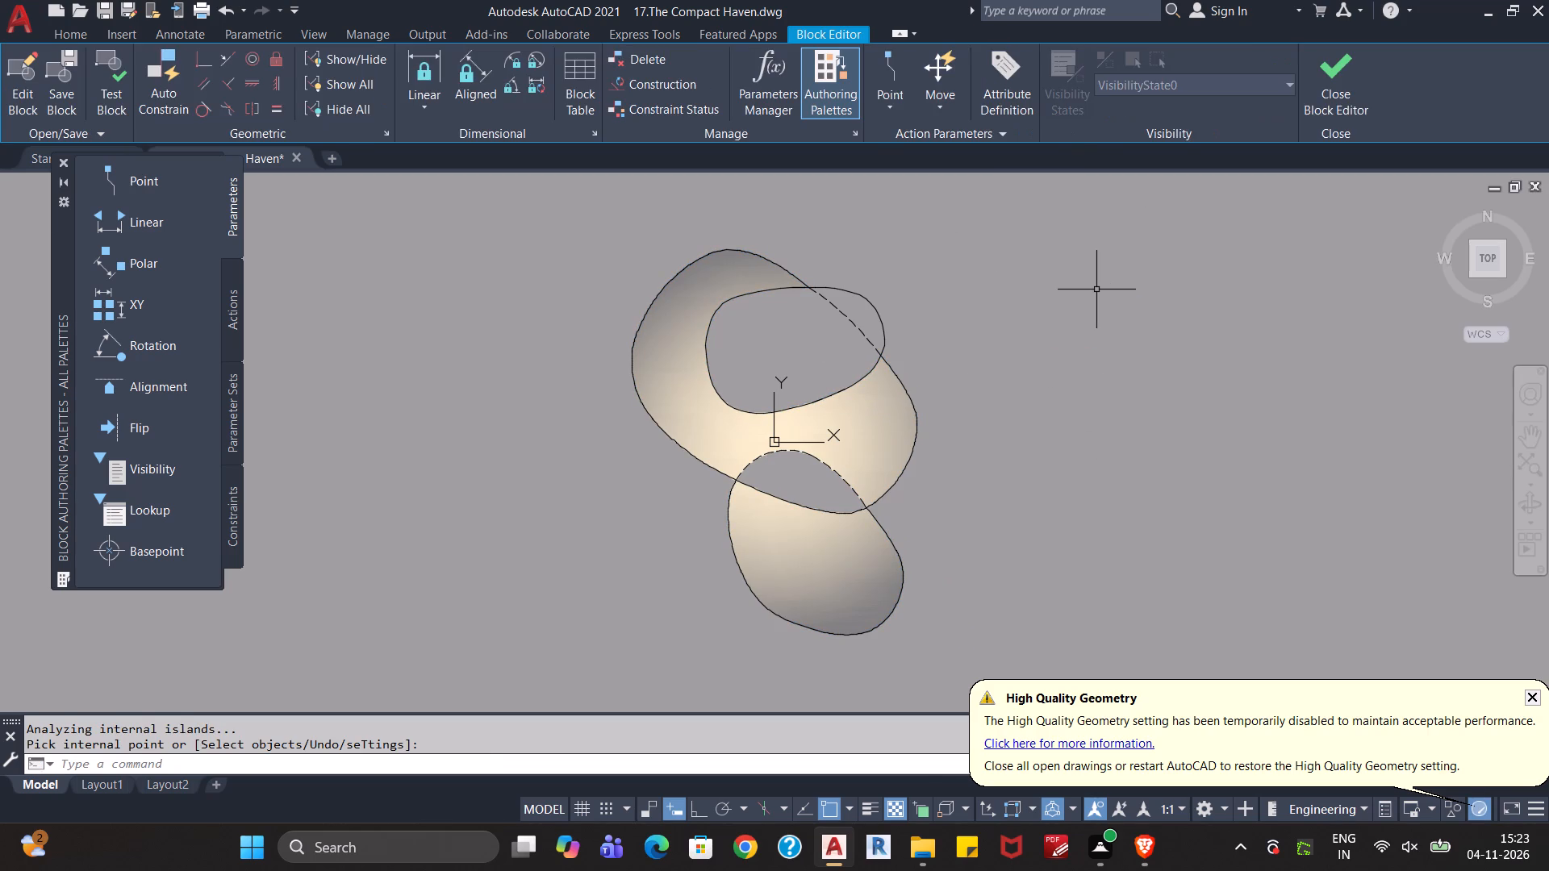
Start another gradient hatch, try colours 9 and 8 on the small upper table, and undo that fill.
{"action": "type", "text": "ha"}
{"action": "key", "text": "Return"}
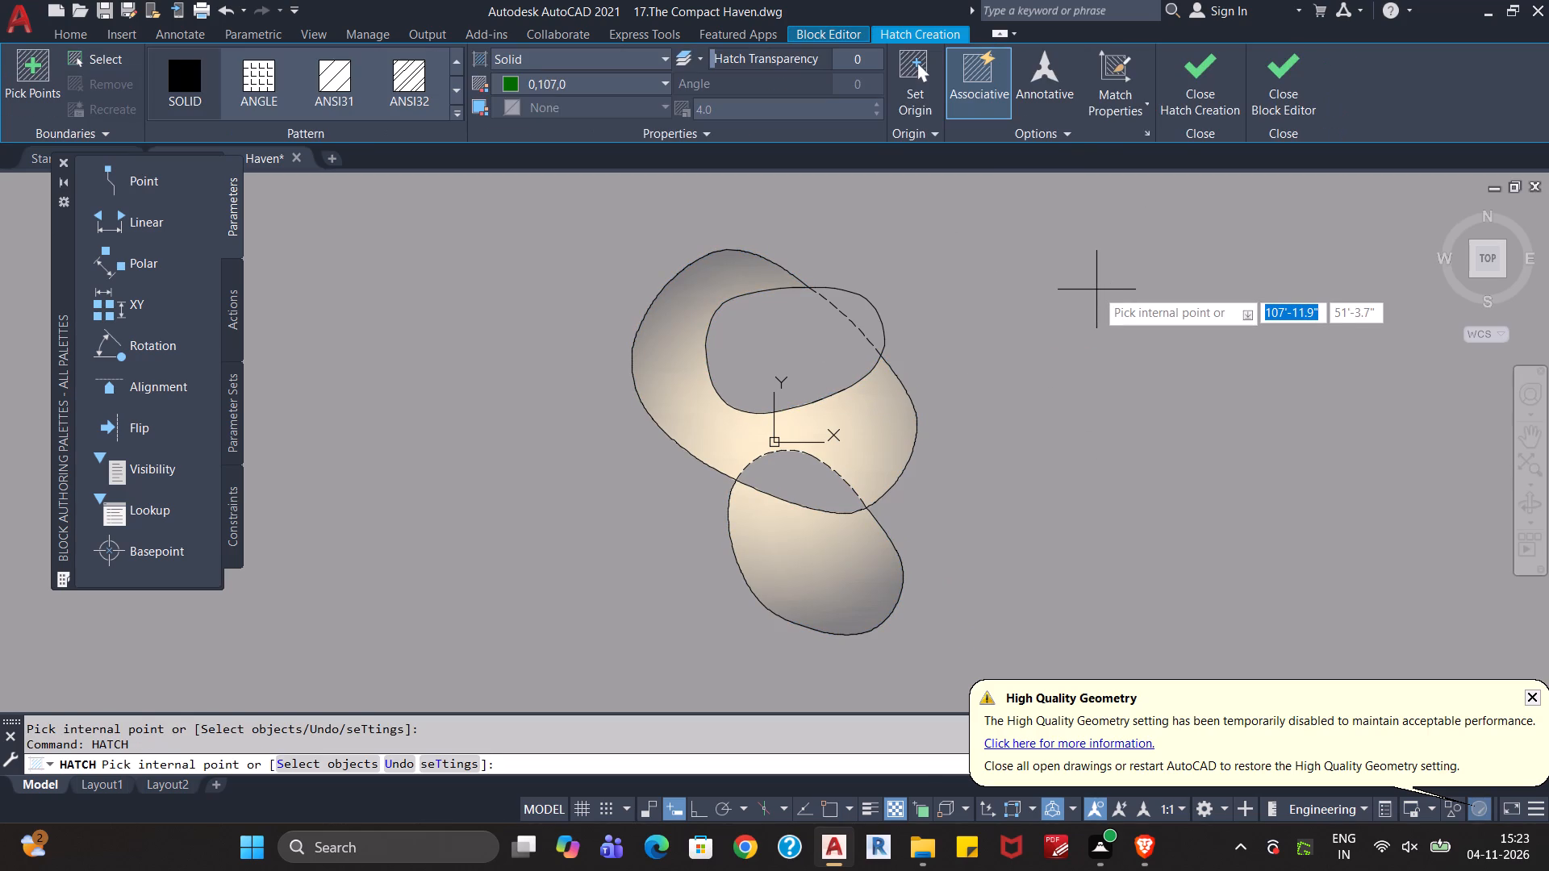
{"action": "left_click", "coordinate": [620, 80]}
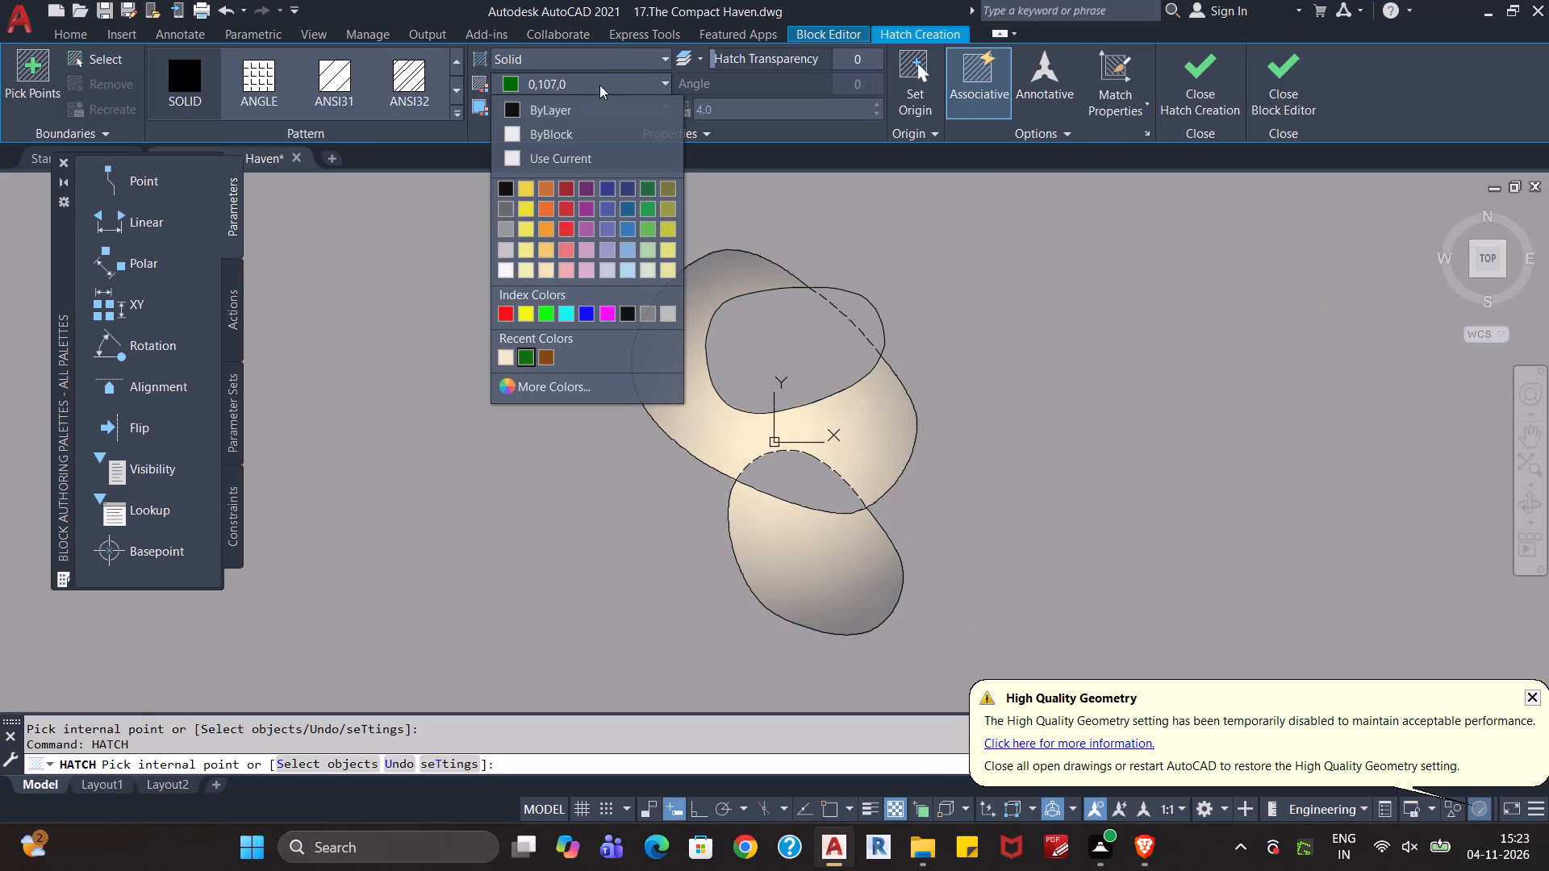
{"action": "left_click", "coordinate": [617, 52]}
{"action": "left_click", "coordinate": [624, 56]}
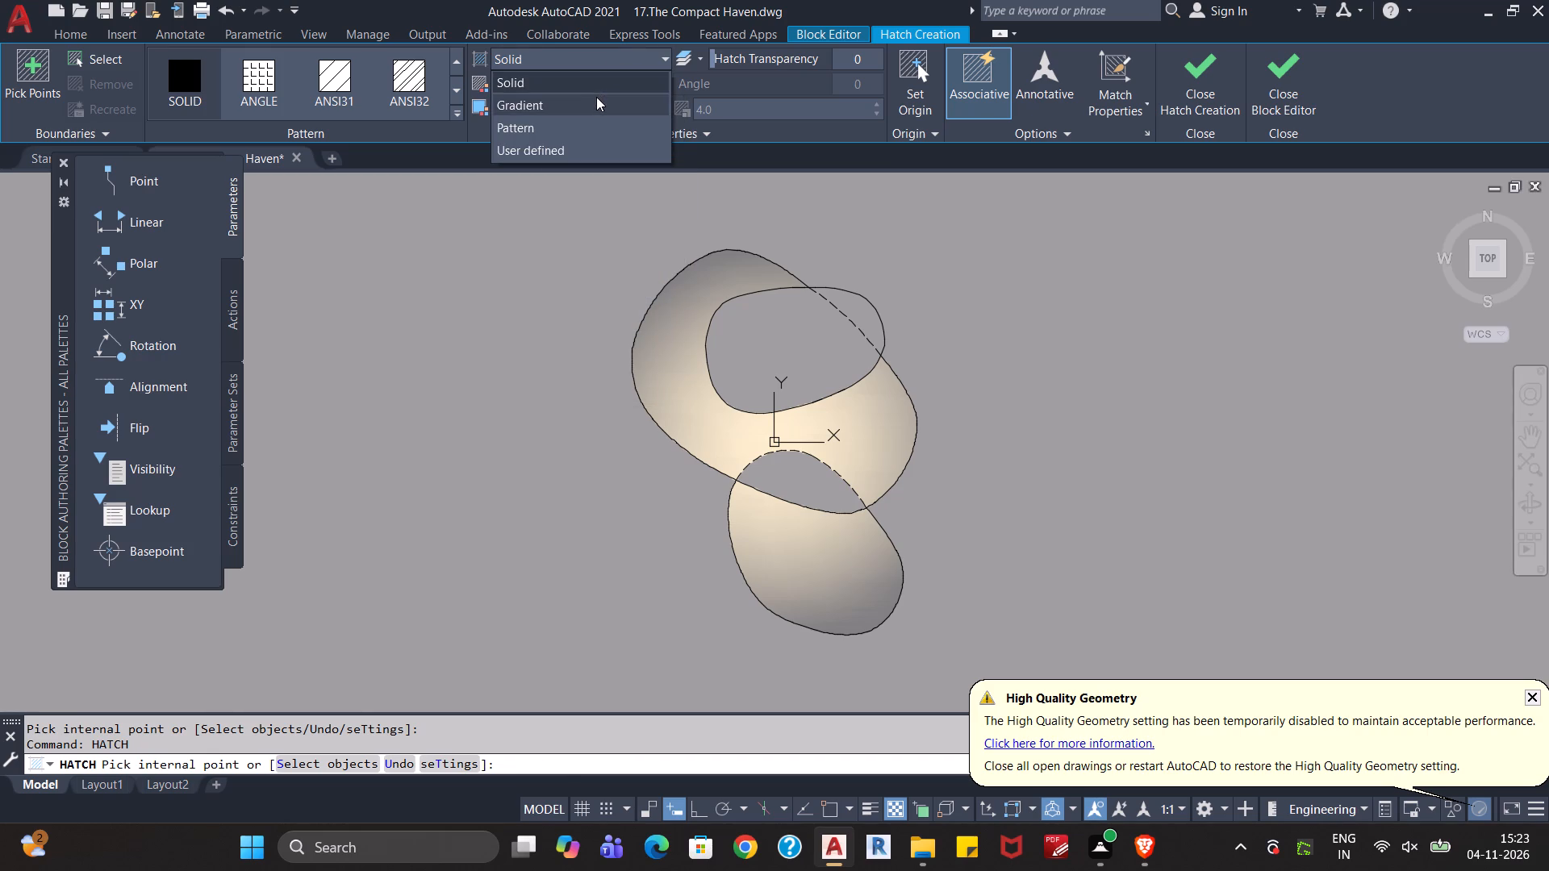
{"action": "left_click", "coordinate": [596, 97]}
{"action": "left_click", "coordinate": [595, 80]}
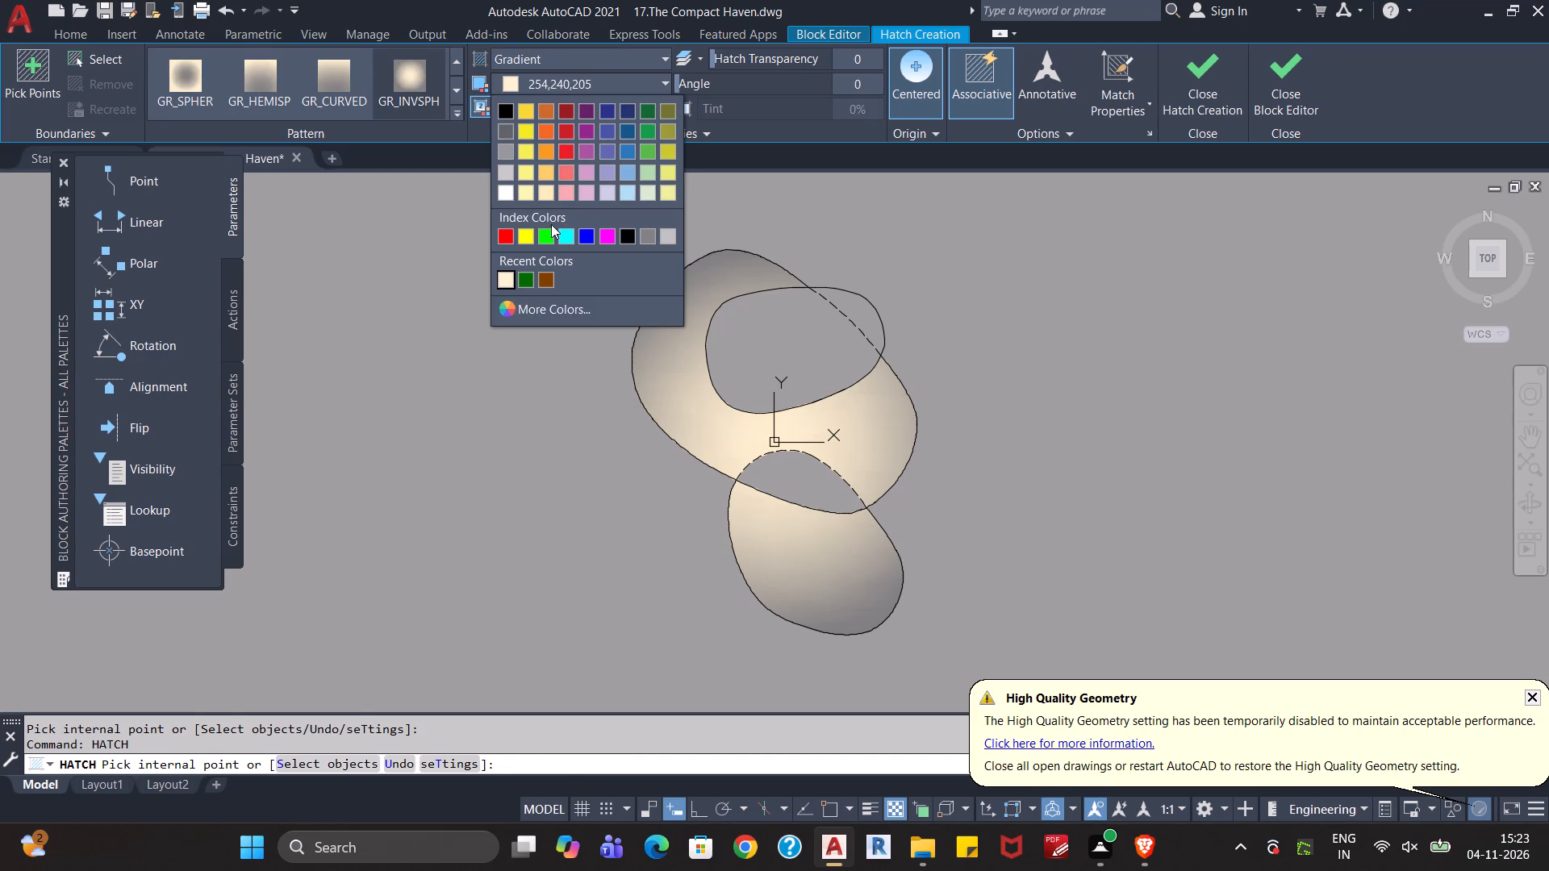
{"action": "left_click", "coordinate": [550, 196]}
{"action": "left_click", "coordinate": [612, 85]}
{"action": "left_click", "coordinate": [669, 235]}
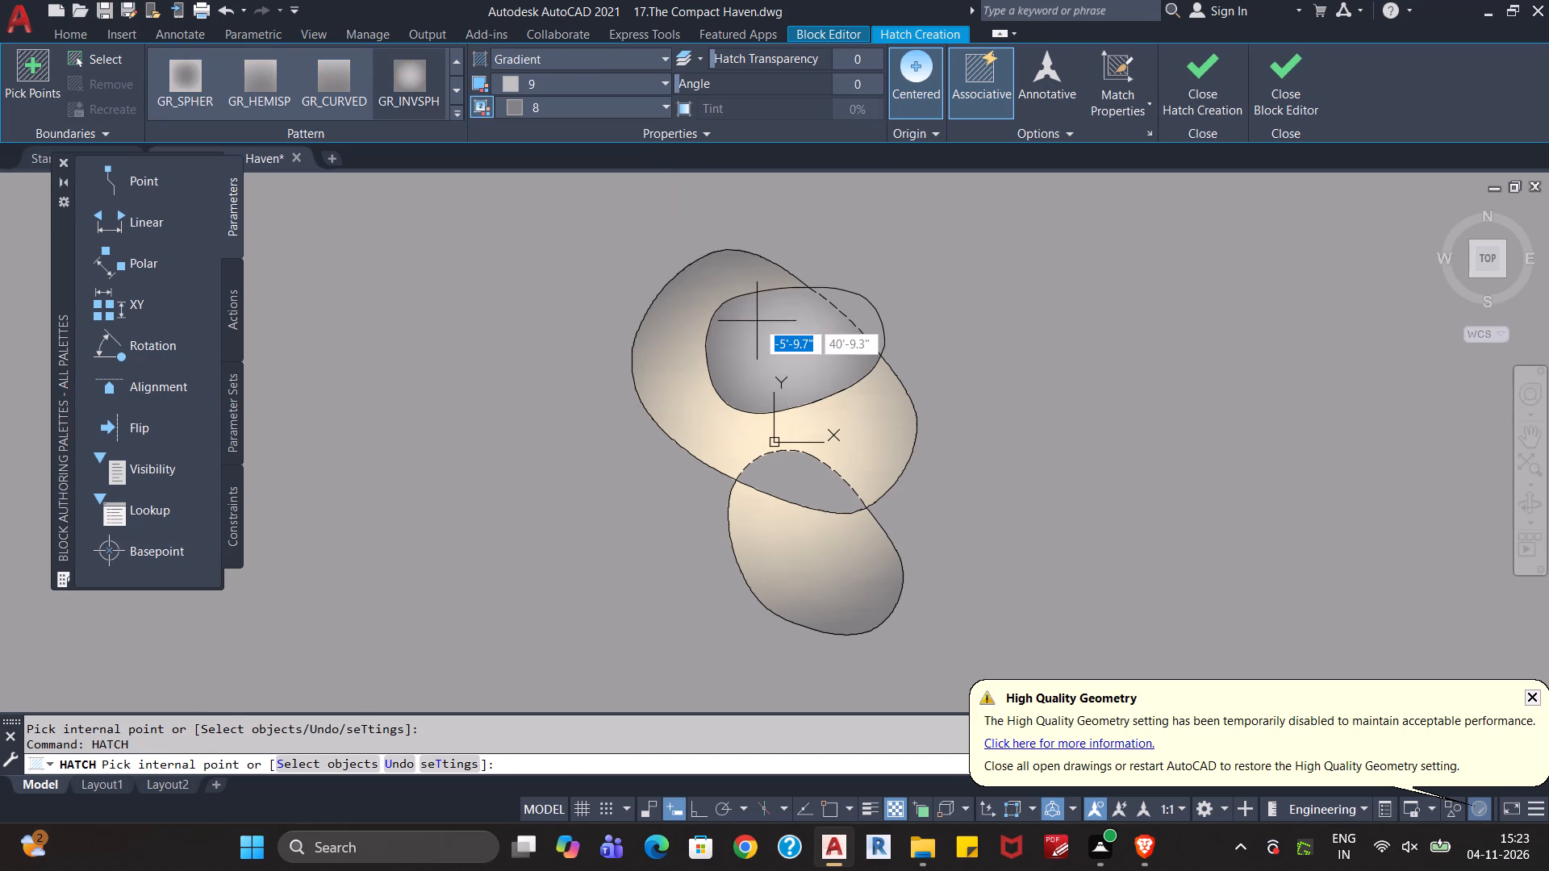
{"action": "left_click", "coordinate": [757, 321]}
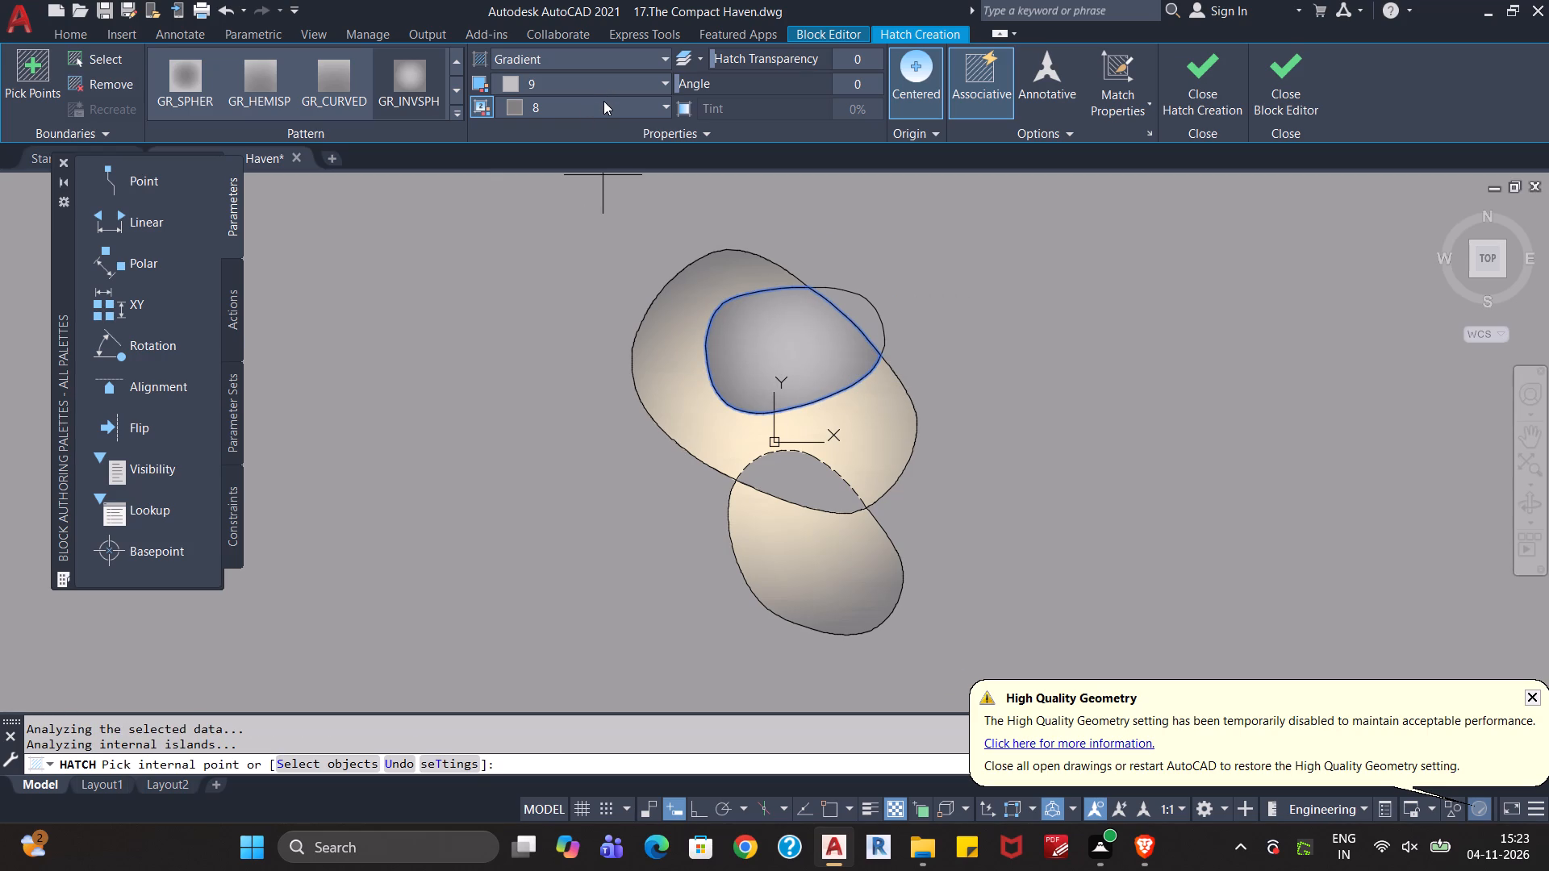
{"action": "key", "text": "ctrl+z"}
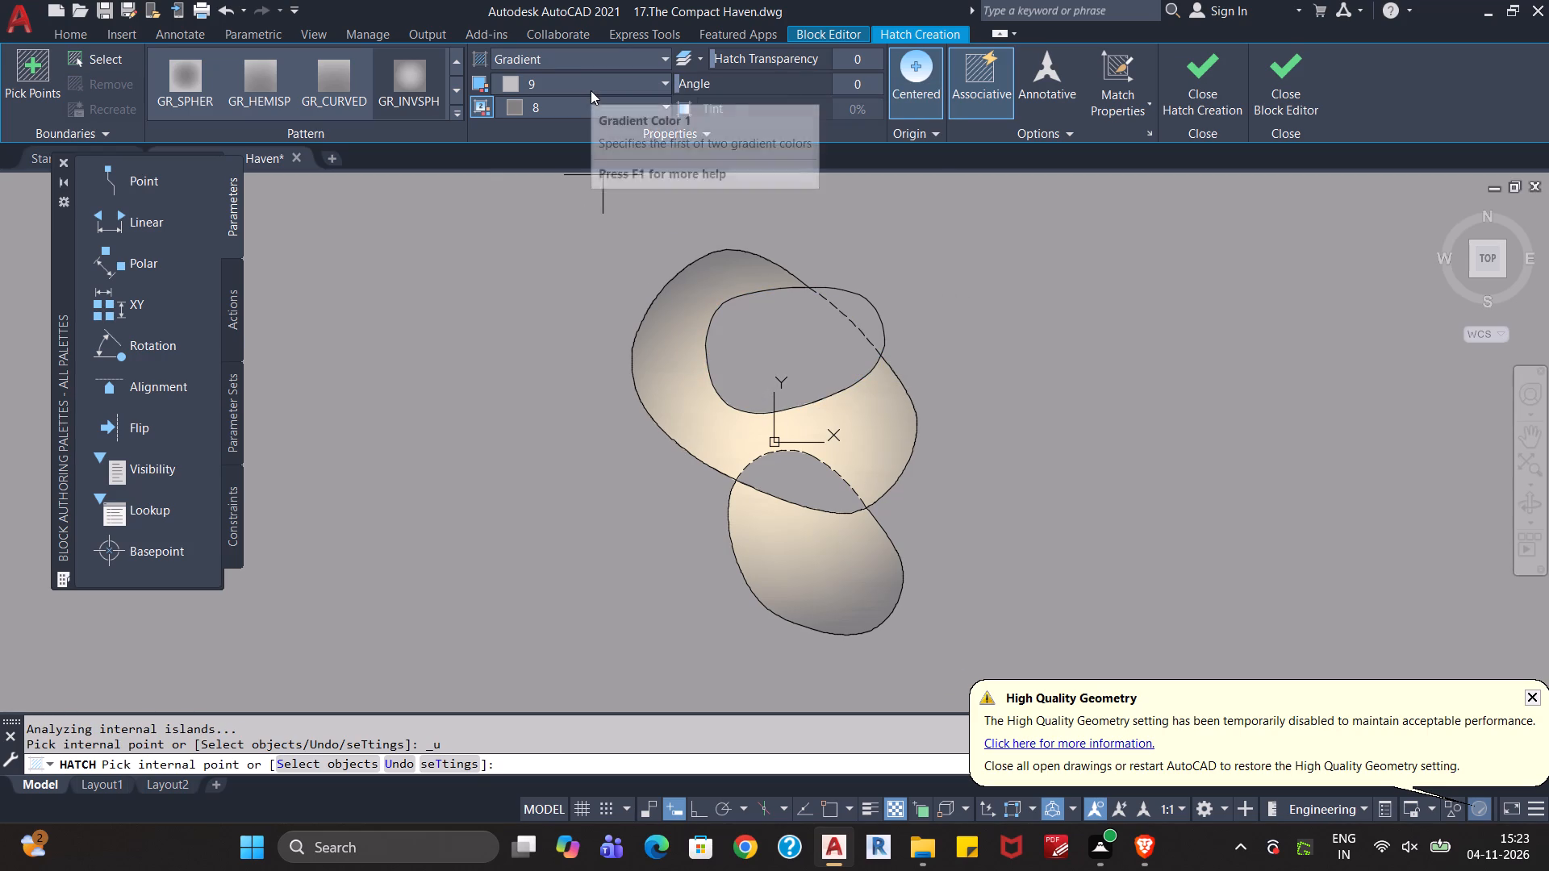
Fill the small upper table and the lower table, including their overlaps with the large one, with a 237,238,153 and colour 8 gradient.
{"action": "left_click", "coordinate": [591, 90]}
{"action": "left_click", "coordinate": [667, 194]}
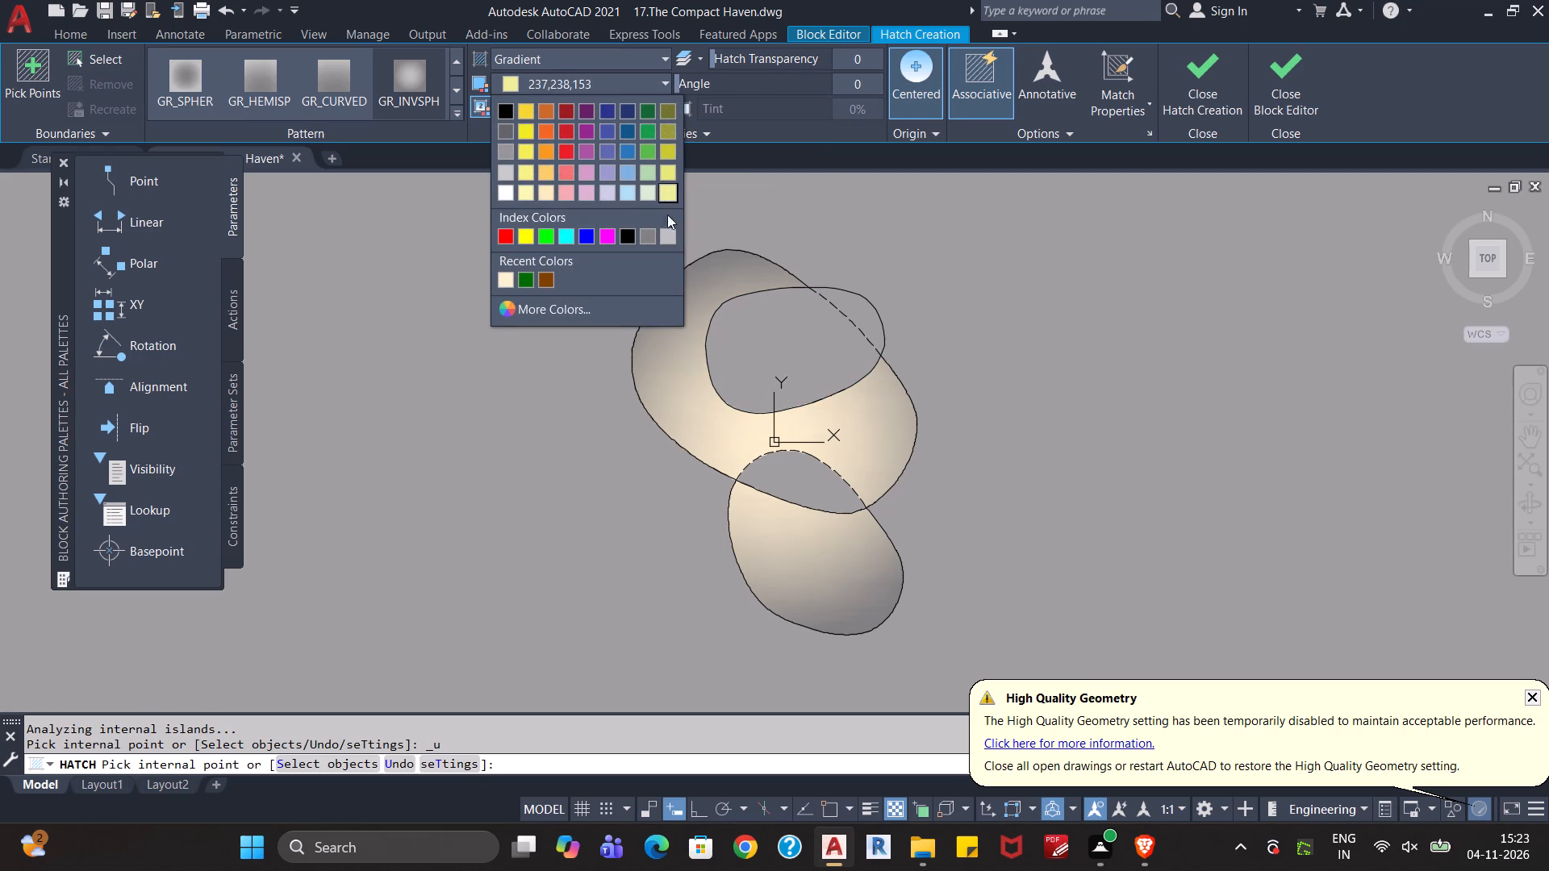
{"action": "left_click", "coordinate": [770, 344]}
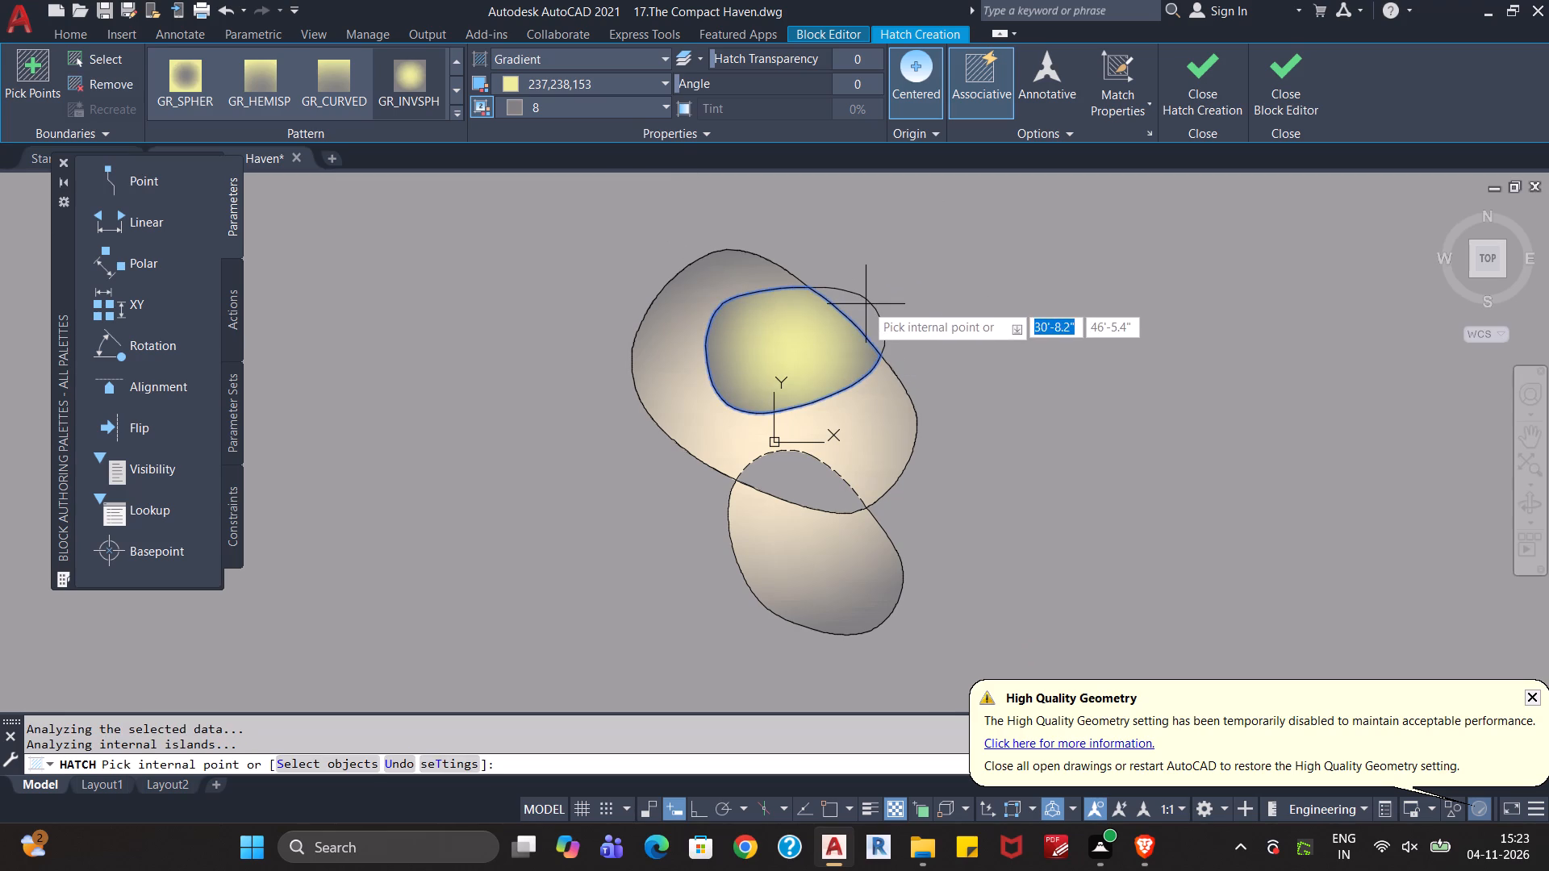
{"action": "left_click", "coordinate": [866, 304]}
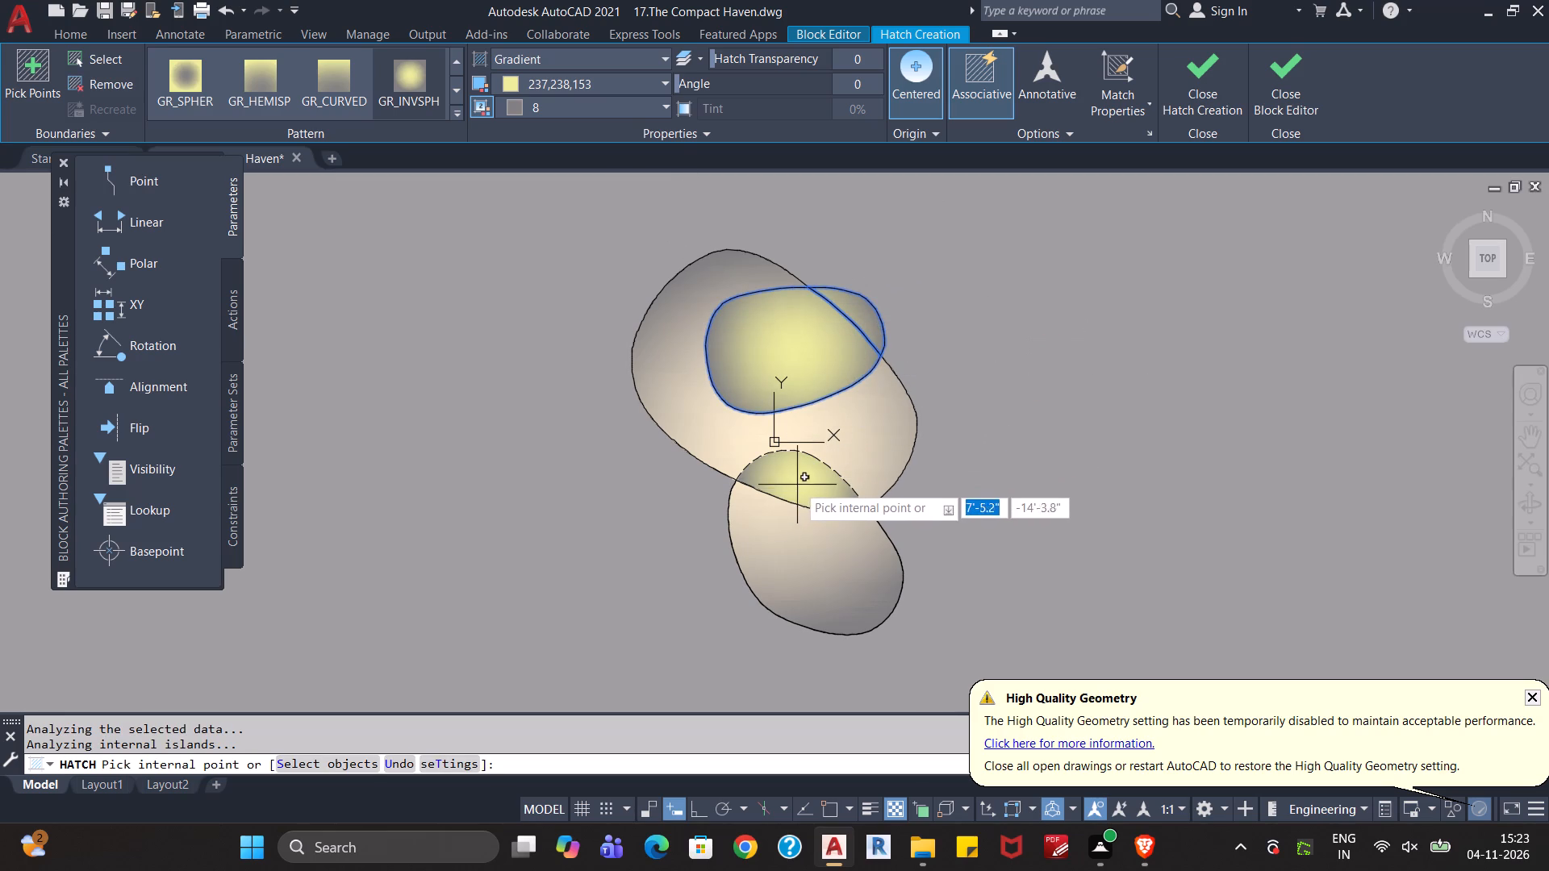
{"action": "left_click", "coordinate": [798, 484]}
{"action": "left_click", "coordinate": [804, 535]}
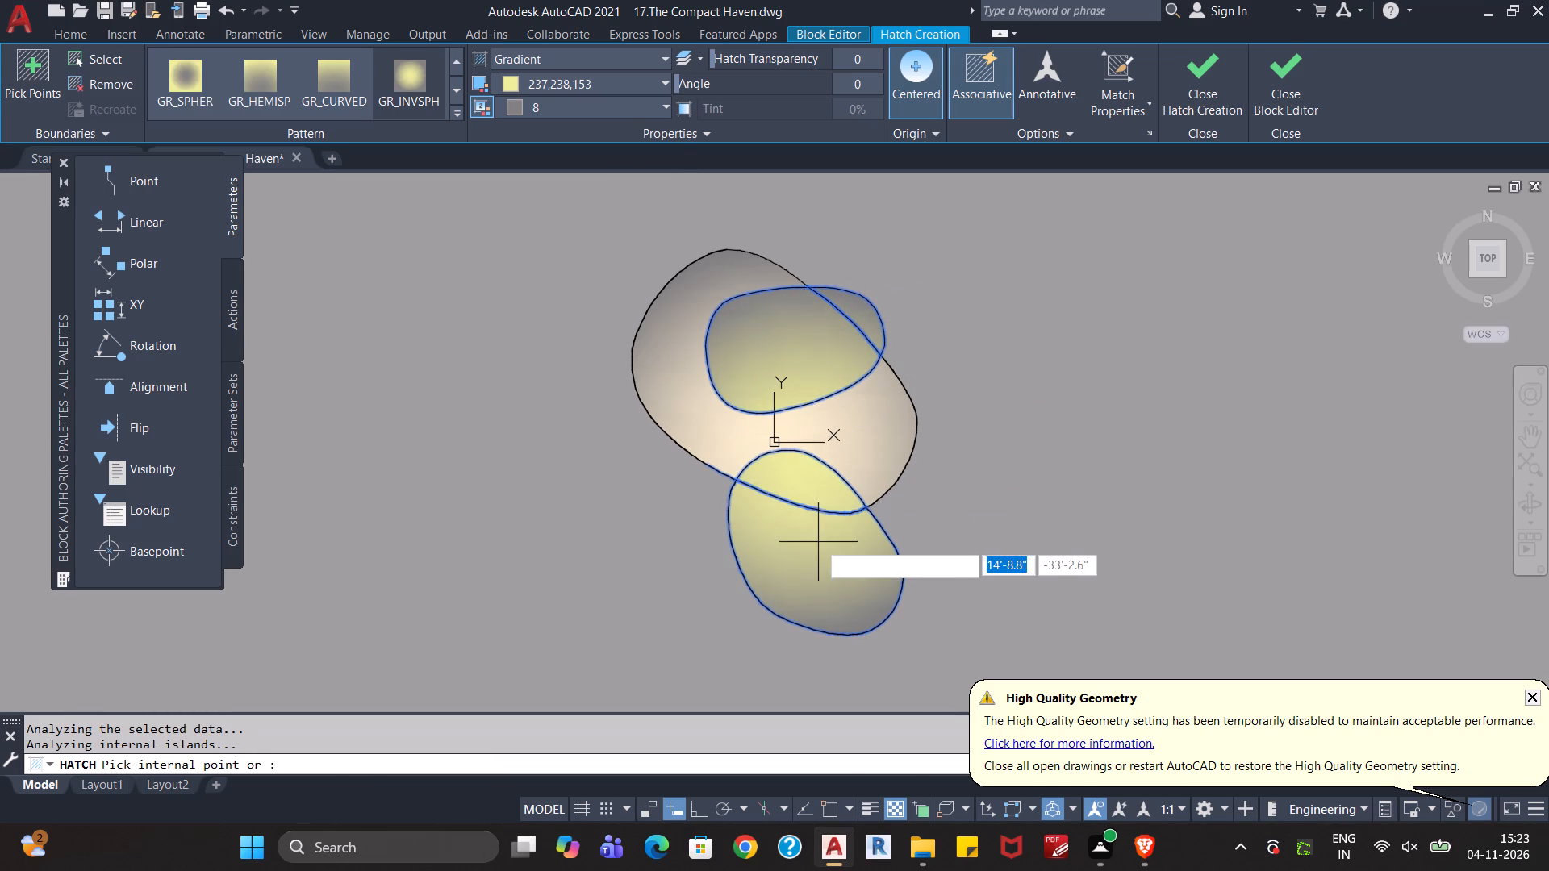
{"action": "left_click", "coordinate": [1207, 115]}
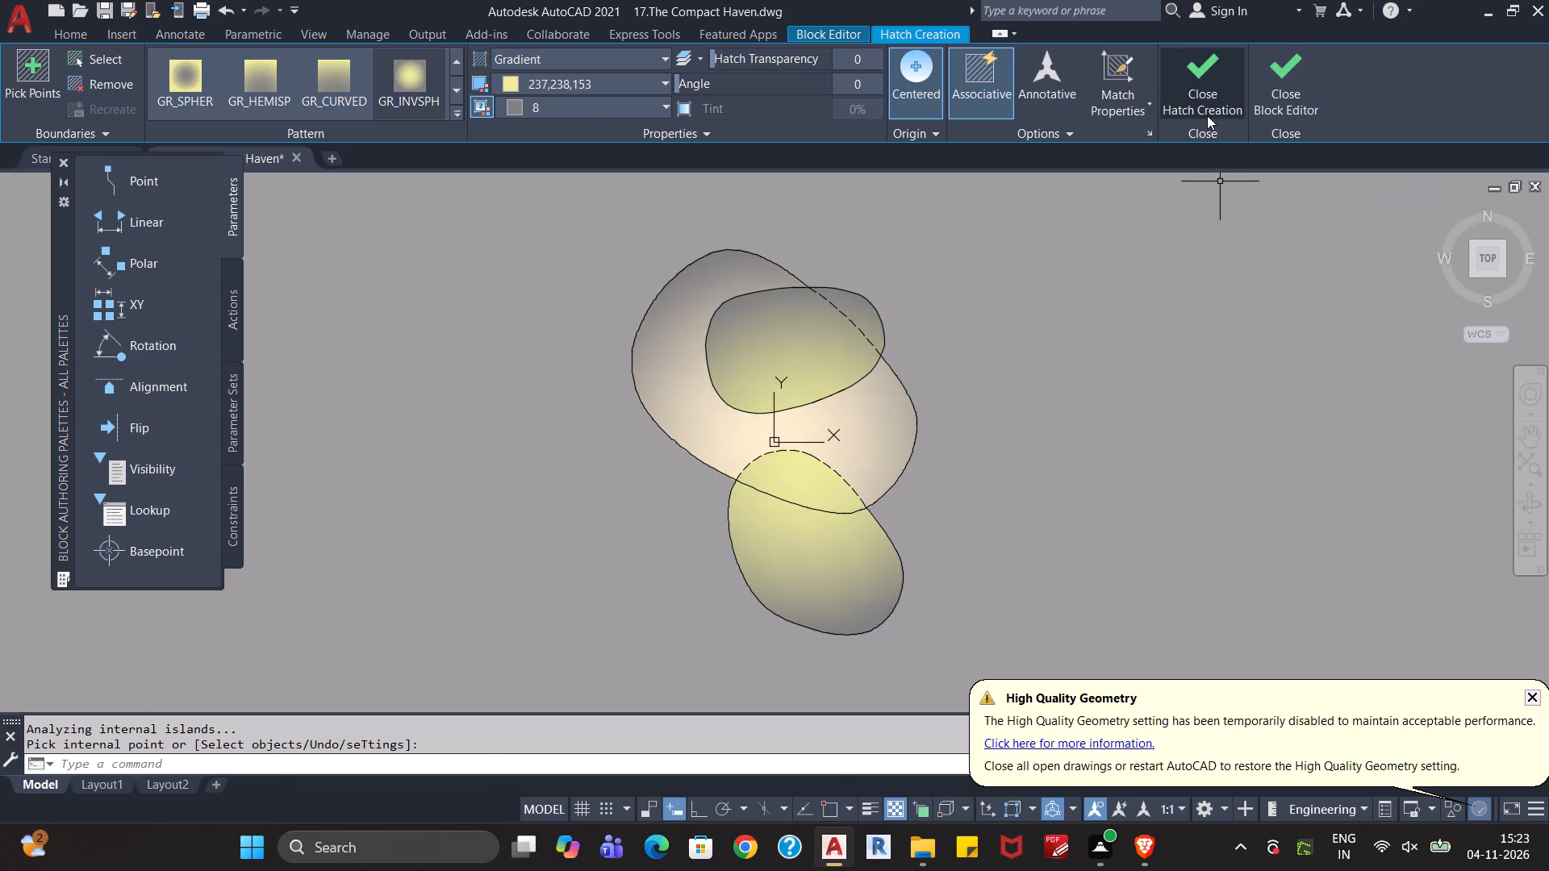
Close the block editor, saving the changes to the centre tables block.
{"action": "left_click", "coordinate": [1315, 83]}
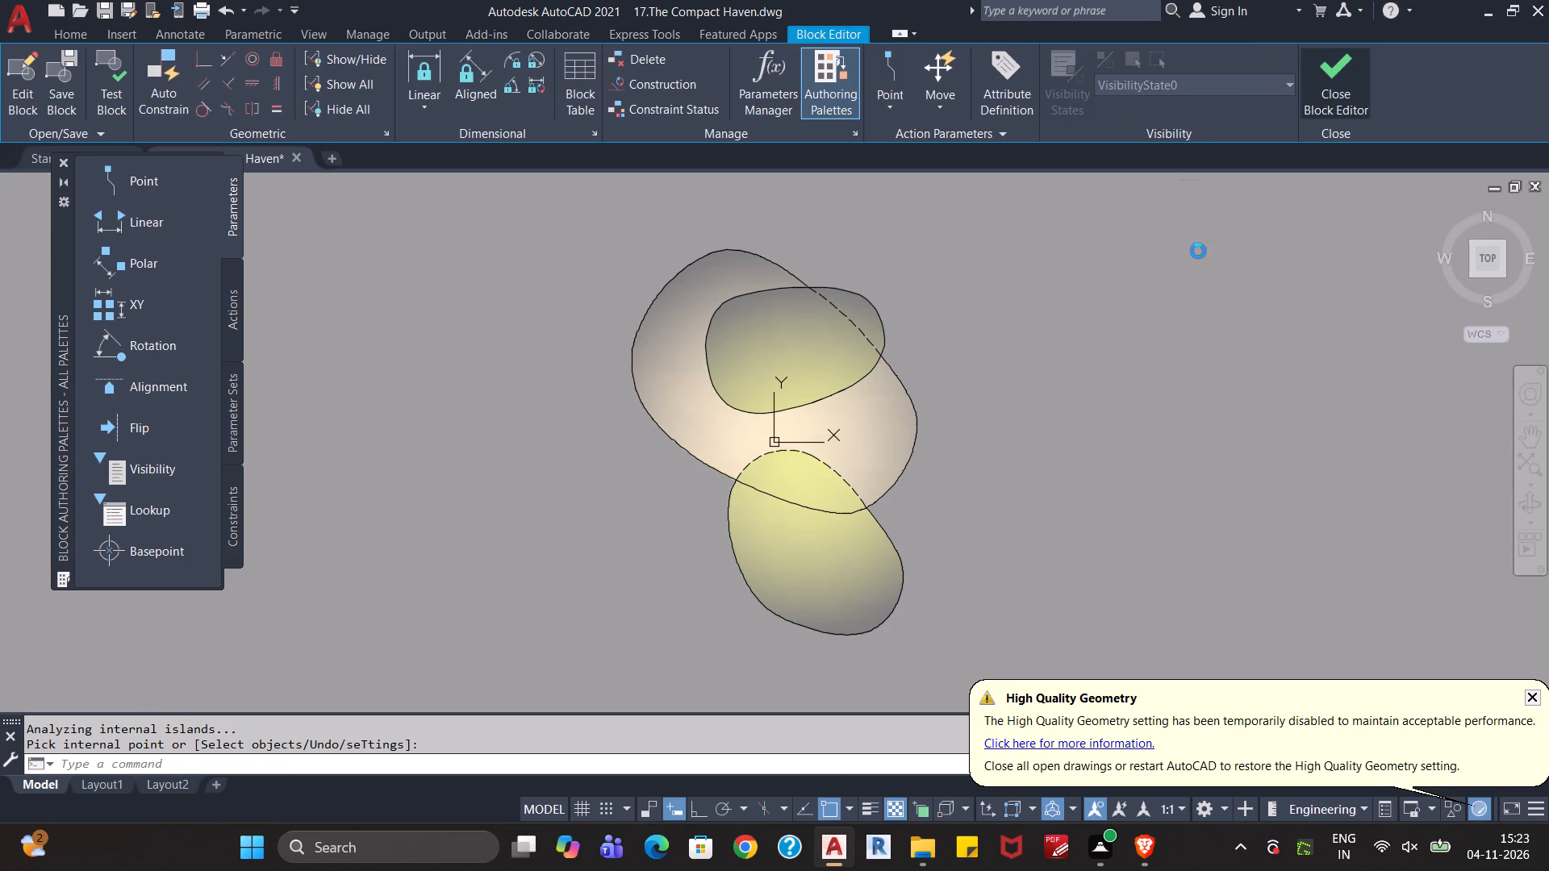
{"action": "left_click", "coordinate": [915, 369]}
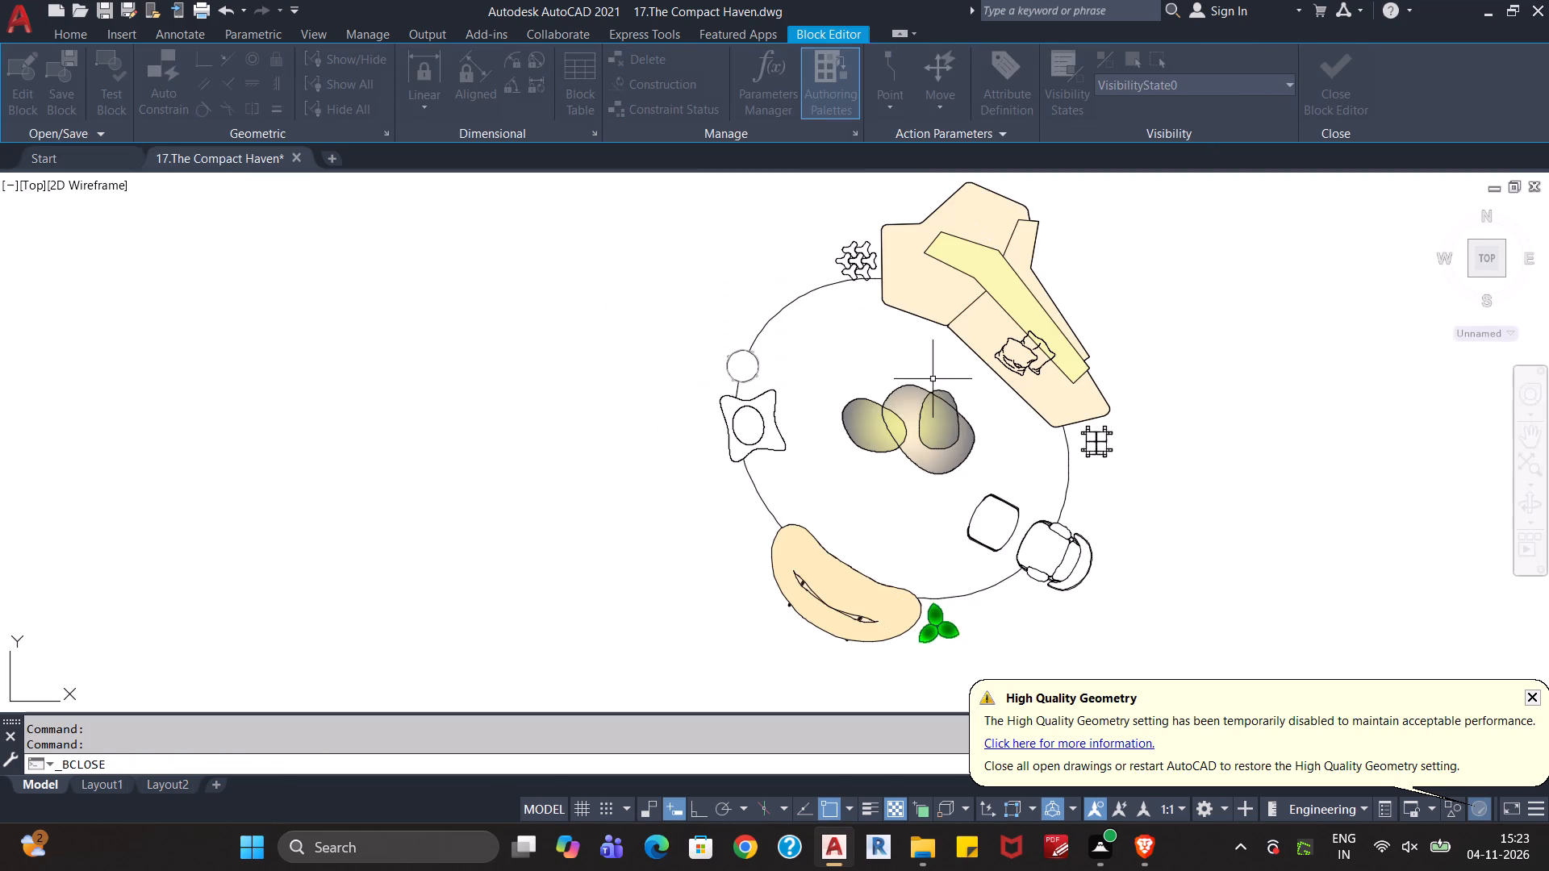
{"action": "scroll", "coordinate": [964, 391], "scroll_direction": "down", "scroll_amount": 1}
{"action": "key", "text": "Escape"}
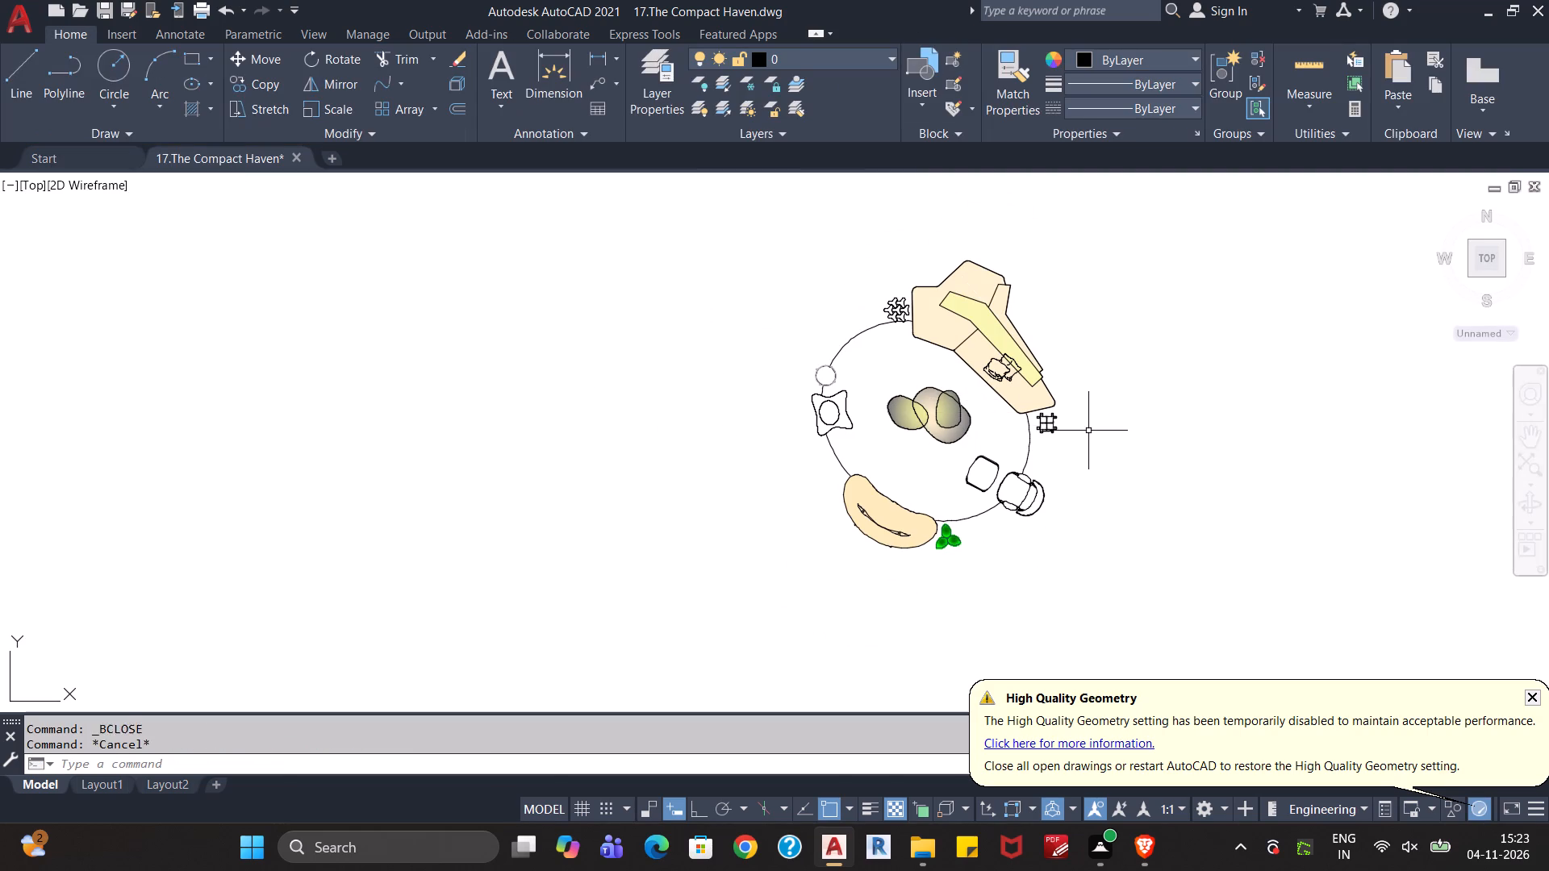
{"action": "key", "text": "Escape"}
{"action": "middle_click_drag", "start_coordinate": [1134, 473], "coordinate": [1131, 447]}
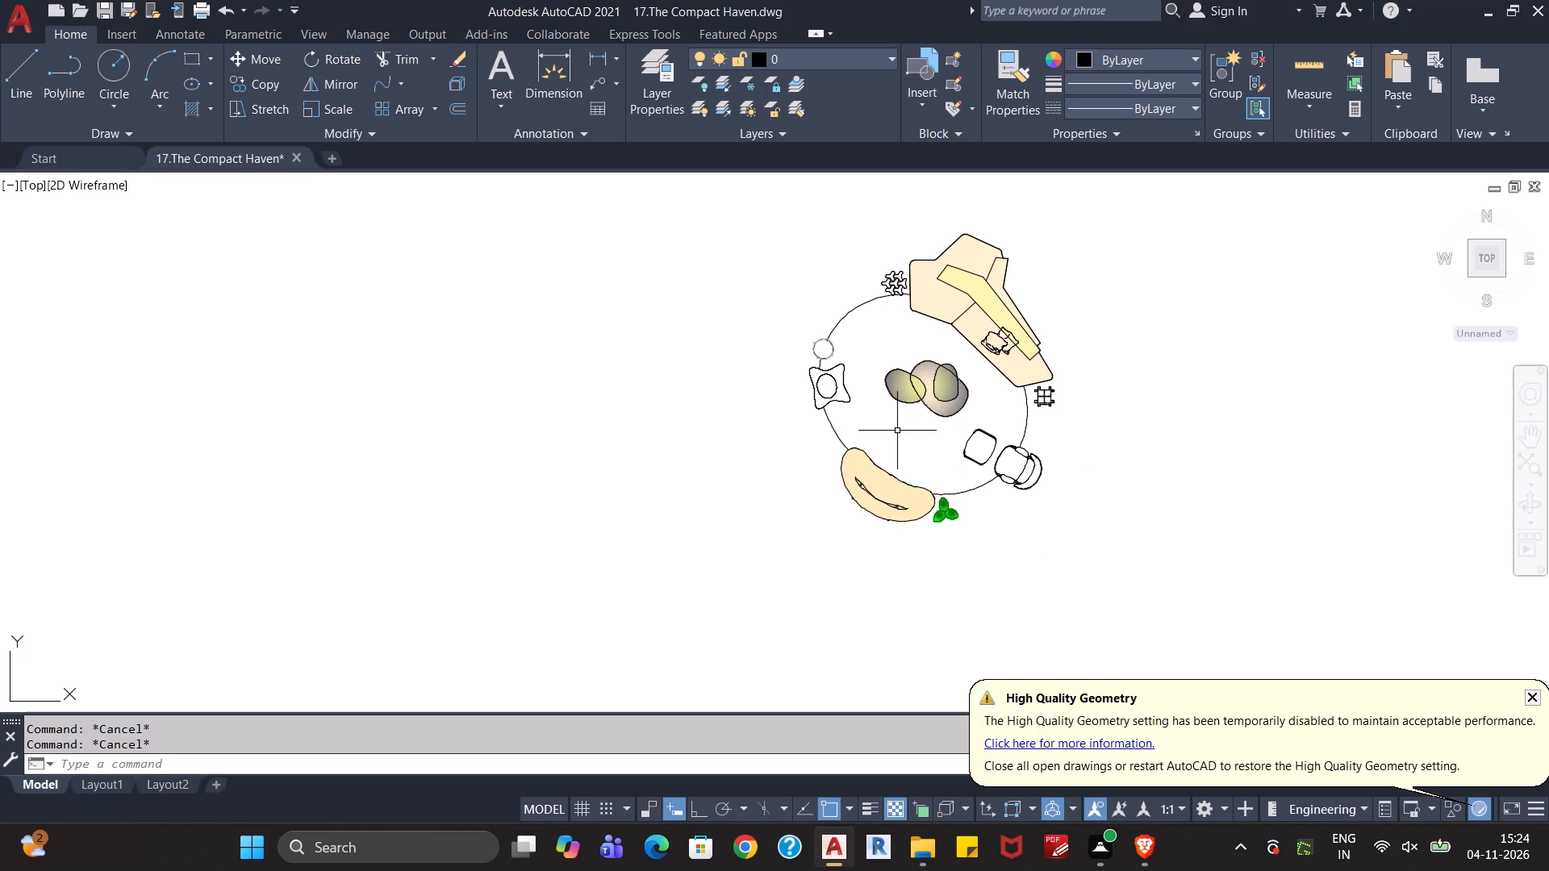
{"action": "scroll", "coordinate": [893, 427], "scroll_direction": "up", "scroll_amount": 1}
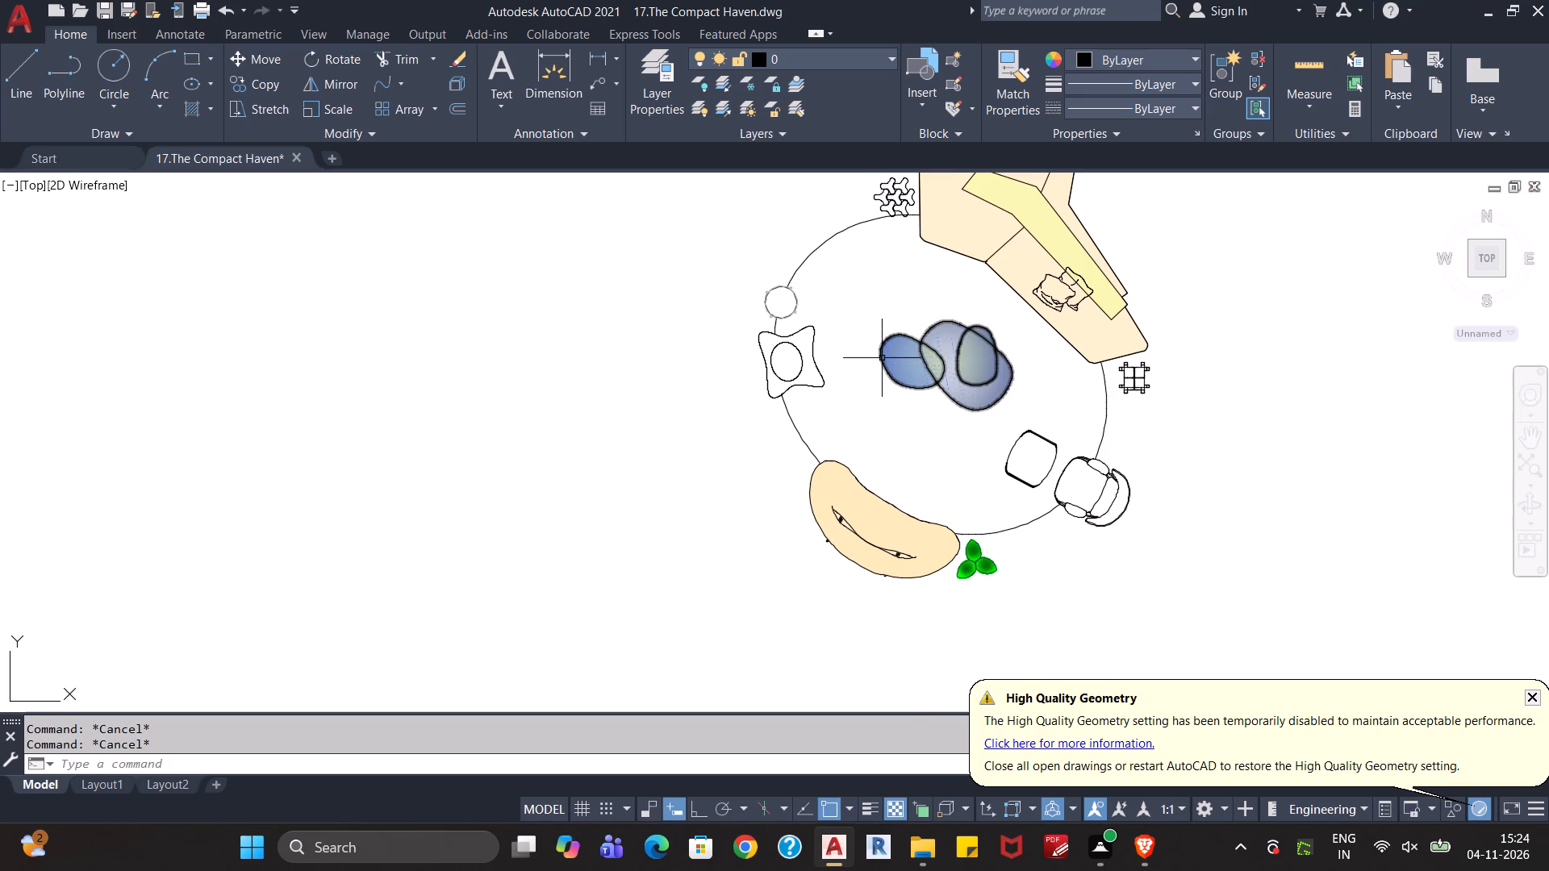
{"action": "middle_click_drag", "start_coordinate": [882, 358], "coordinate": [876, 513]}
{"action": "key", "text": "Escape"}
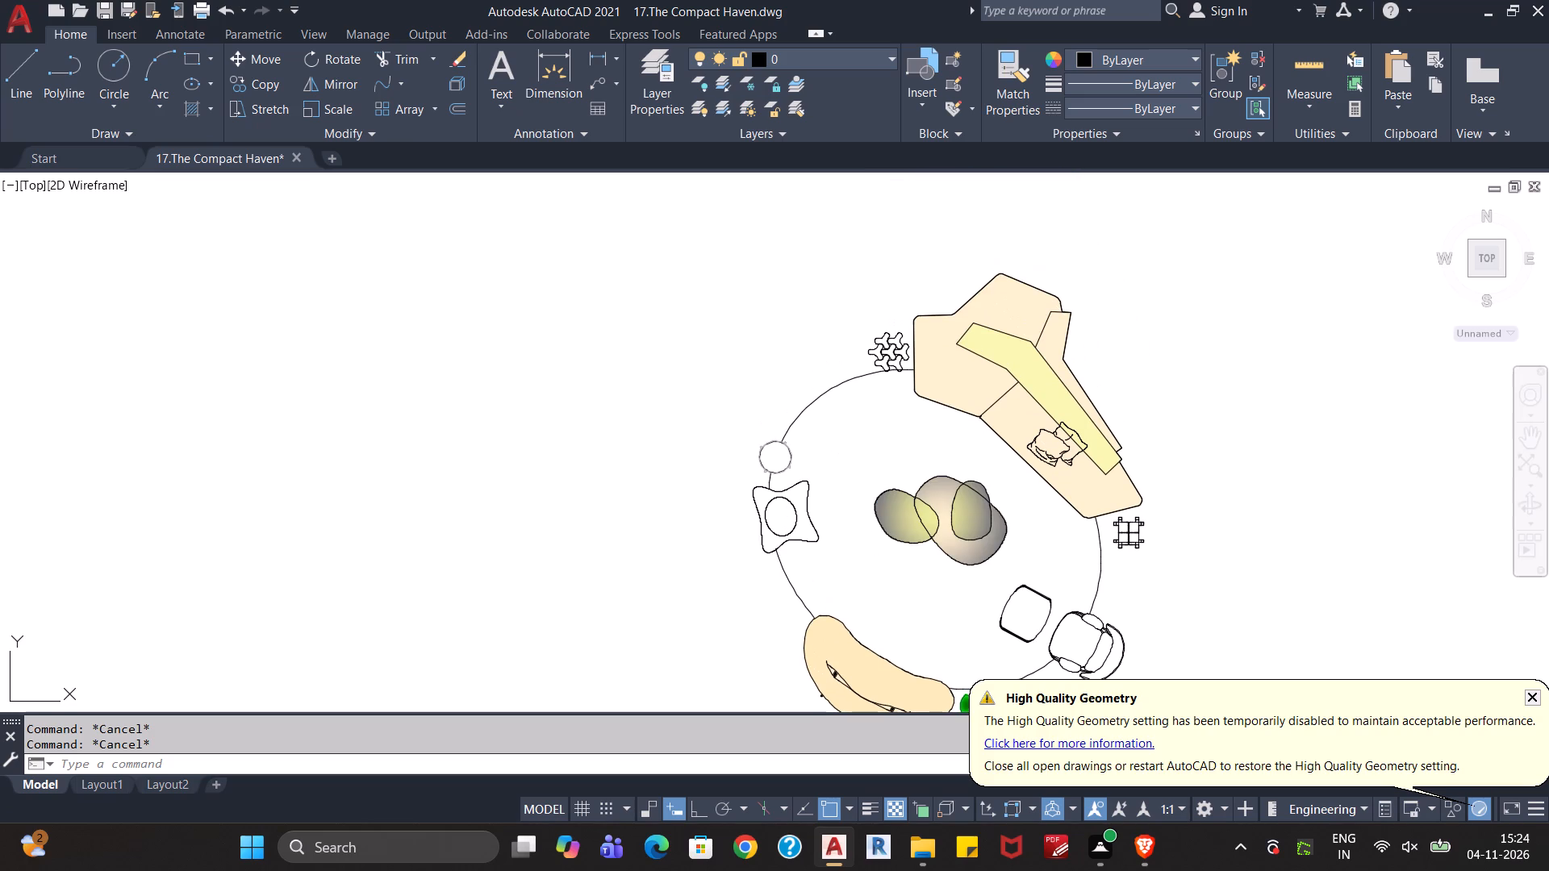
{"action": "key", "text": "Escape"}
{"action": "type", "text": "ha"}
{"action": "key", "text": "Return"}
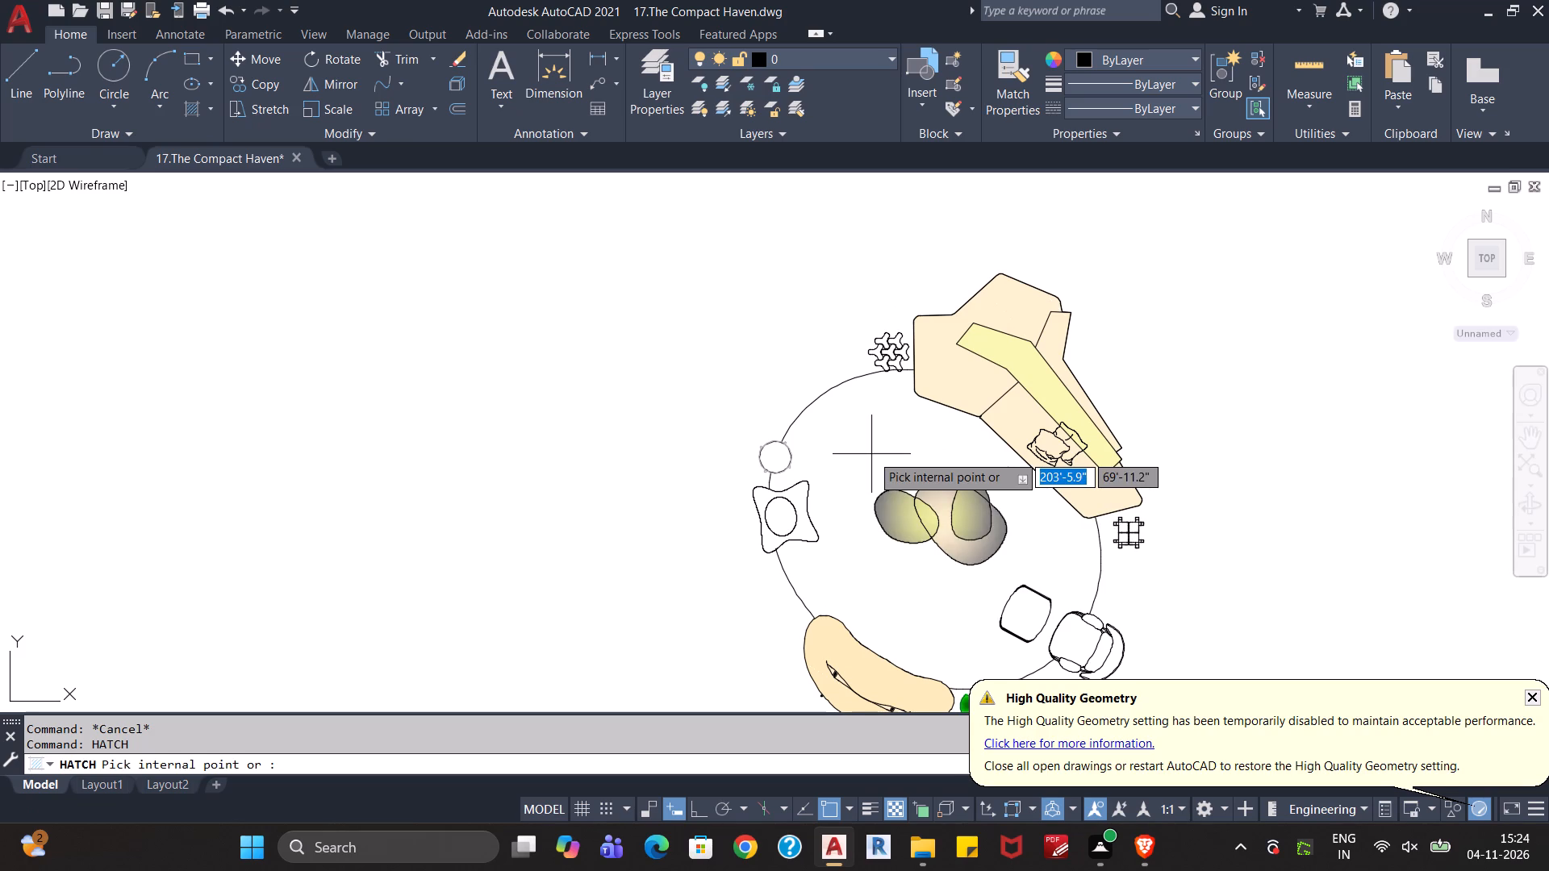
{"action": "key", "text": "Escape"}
Select the entire circular seating arrangement and define it as a block named Garden Sofa.
{"action": "scroll", "coordinate": [873, 454], "scroll_direction": "down", "scroll_amount": 1}
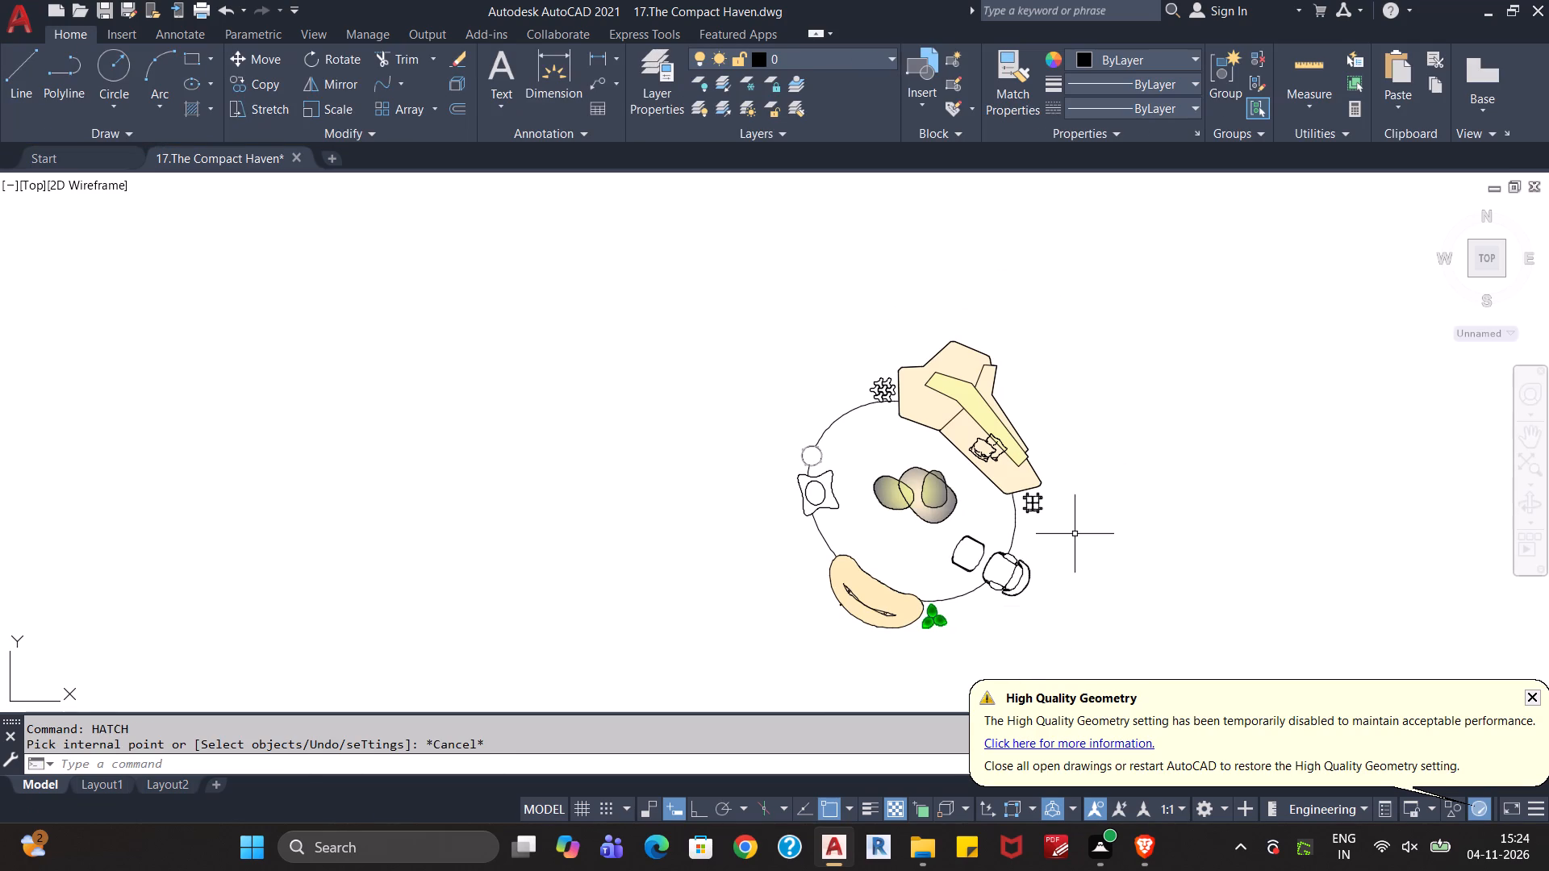
{"action": "scroll", "coordinate": [1077, 534], "scroll_direction": "down", "scroll_amount": 2}
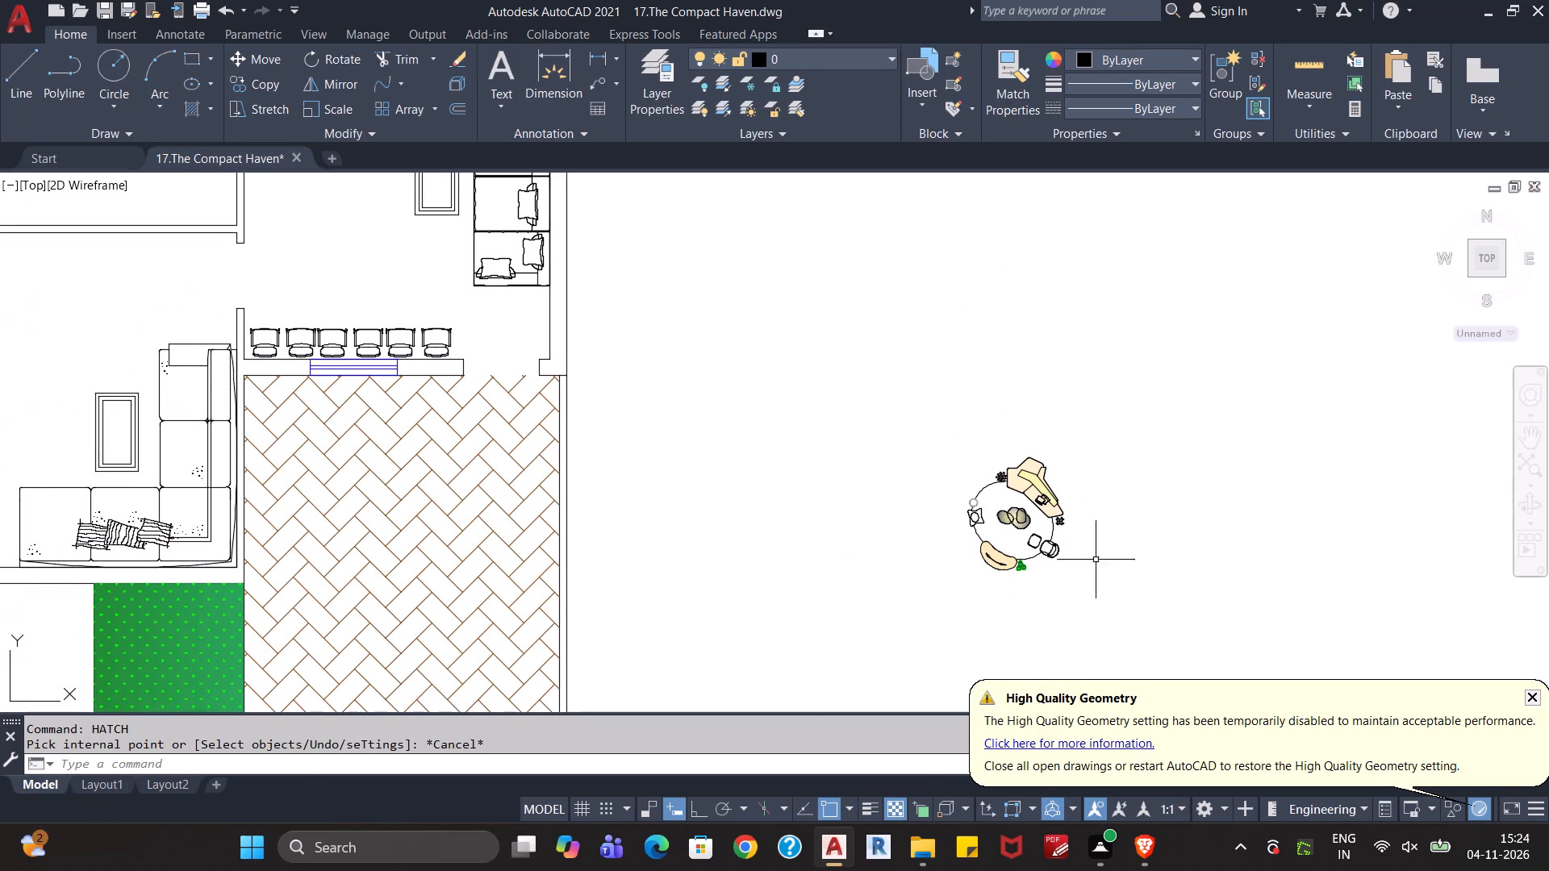
{"action": "middle_click_drag", "start_coordinate": [1105, 570], "coordinate": [1114, 477]}
{"action": "left_click_drag", "start_coordinate": [1142, 337], "coordinate": [1131, 352]}
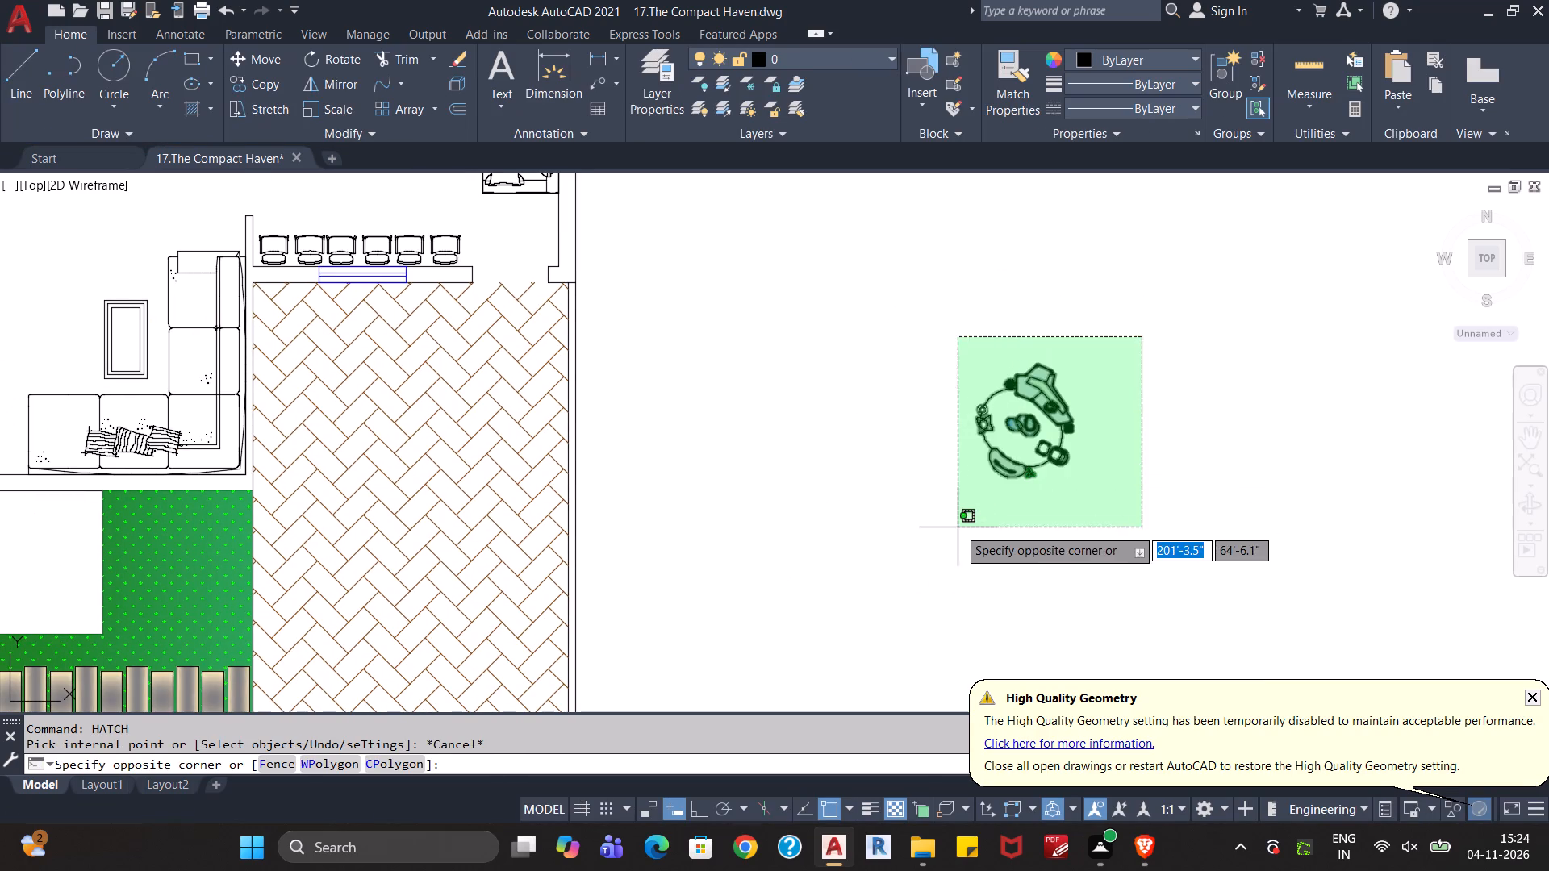
{"action": "left_click", "coordinate": [958, 527]}
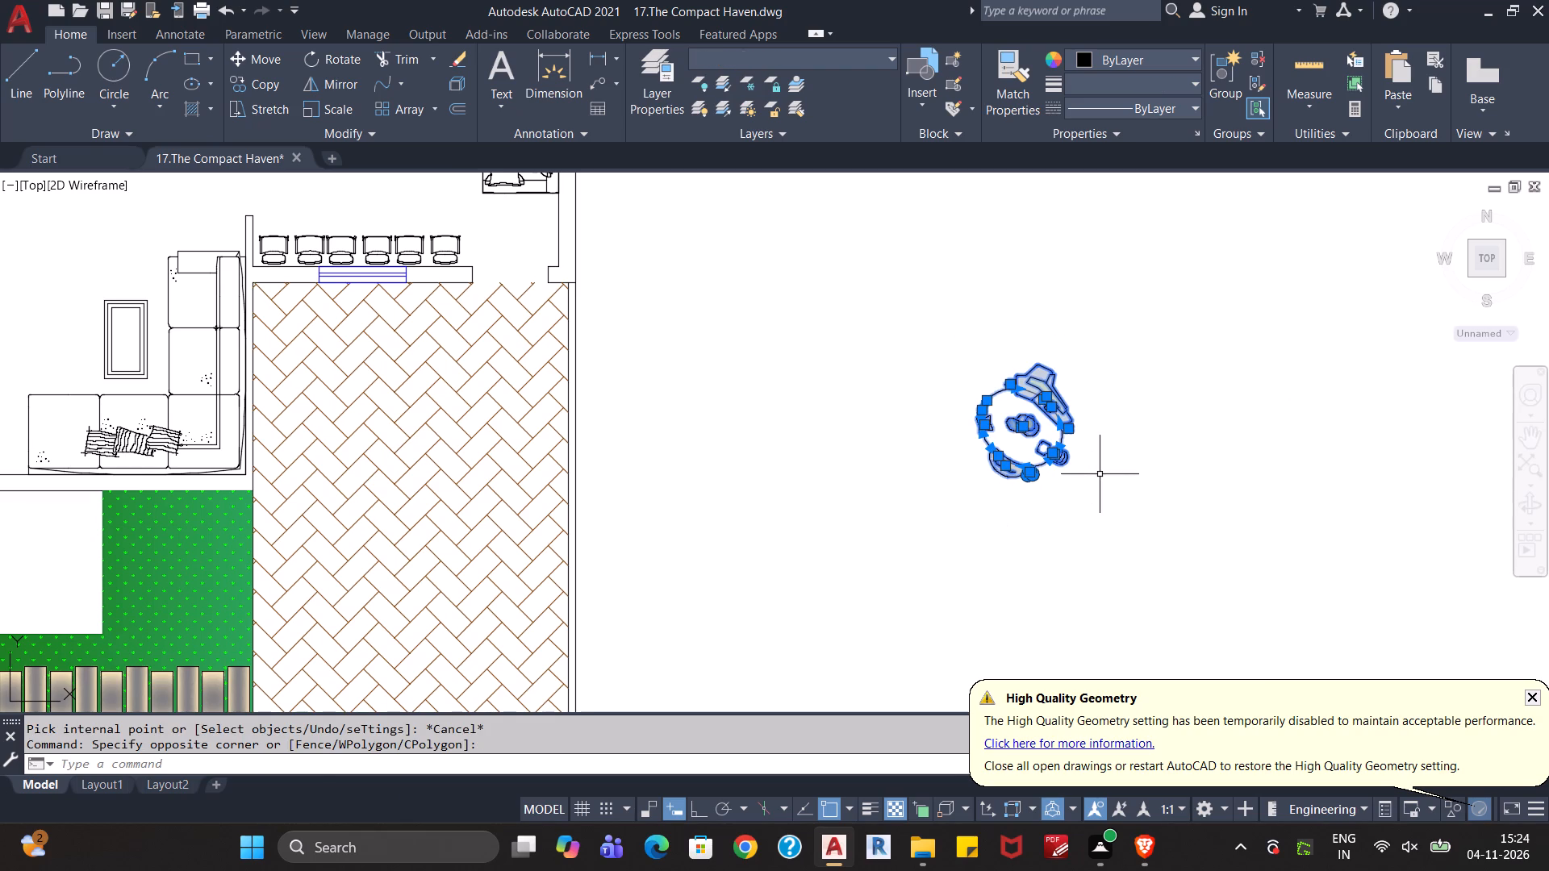
{"action": "type", "text": "block"}
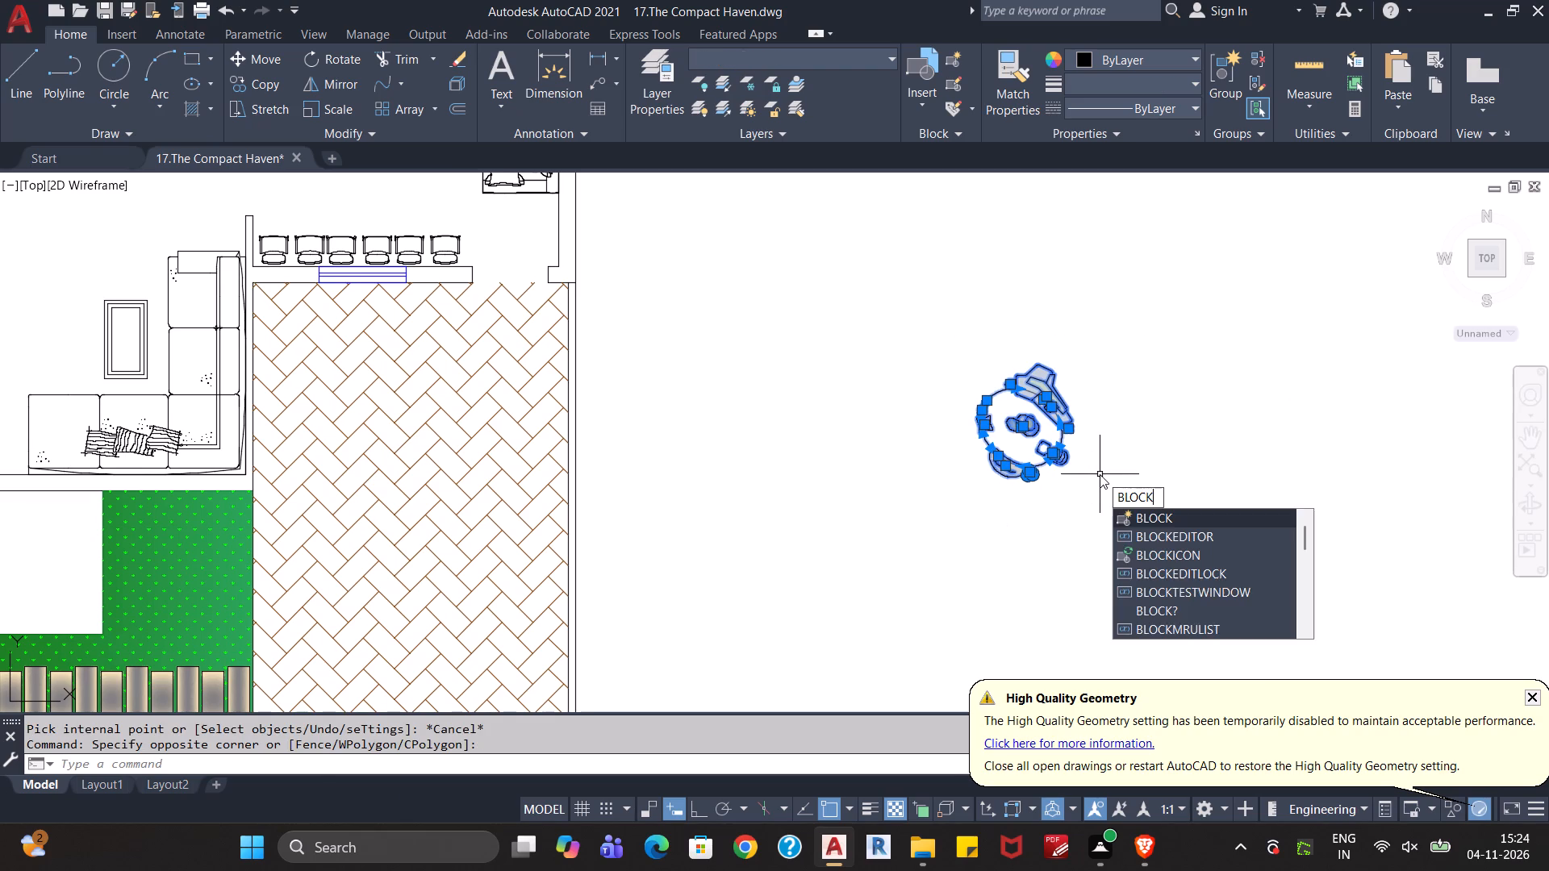
{"action": "key", "text": "Return"}
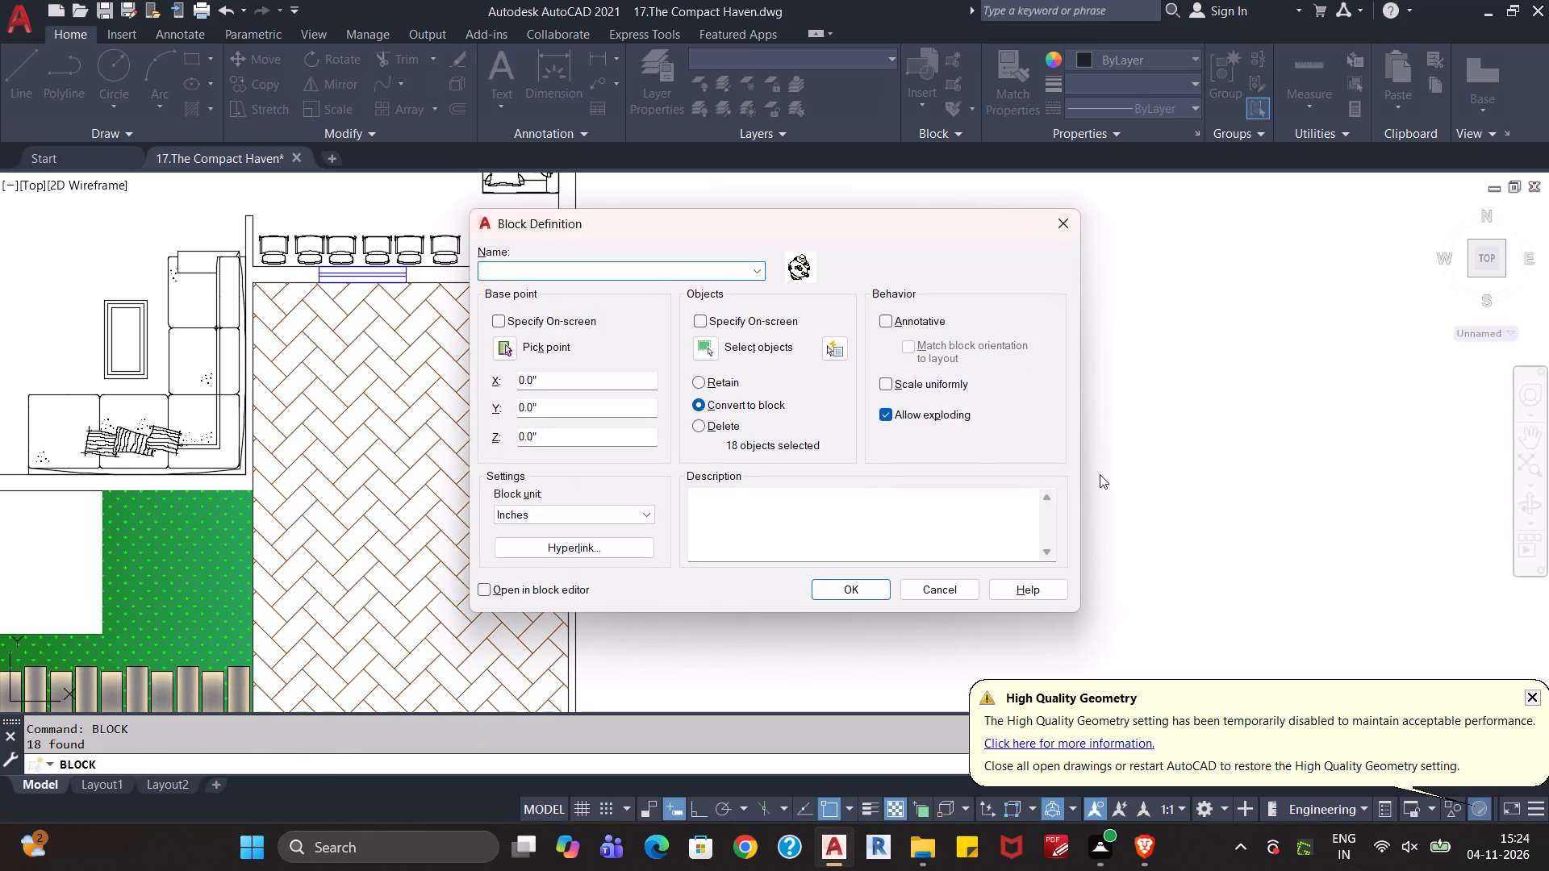
{"action": "type", "text": "Garden Sofa"}
{"action": "key", "text": "Return"}
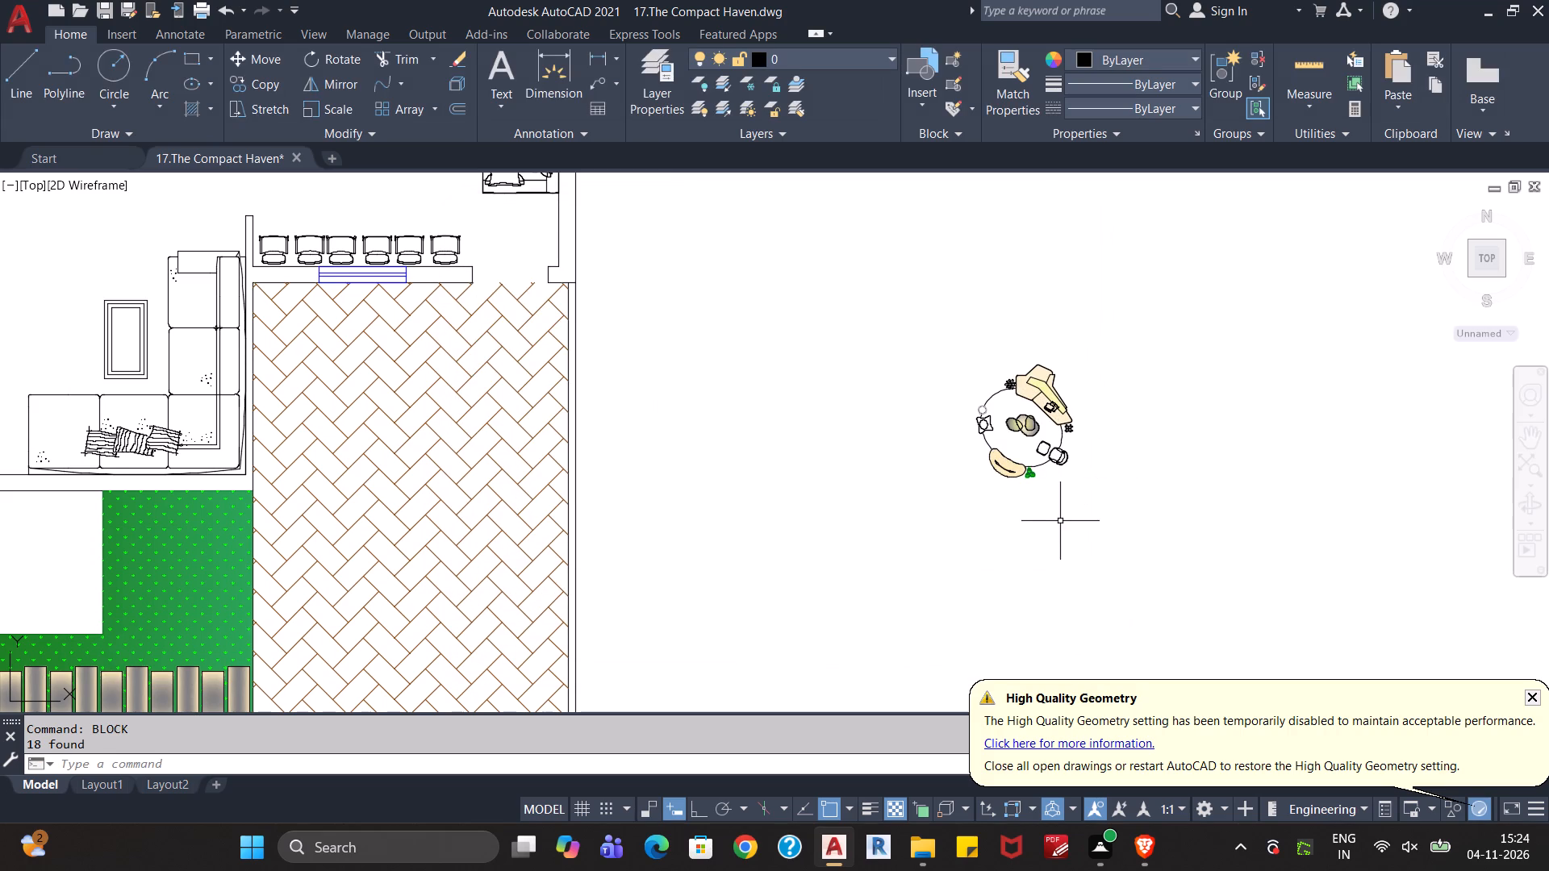
Cut the Garden Sofa block and paste it onto the green lawn beside the herringbone paving, above the stepping-stone path.
{"action": "left_click", "coordinate": [1019, 465]}
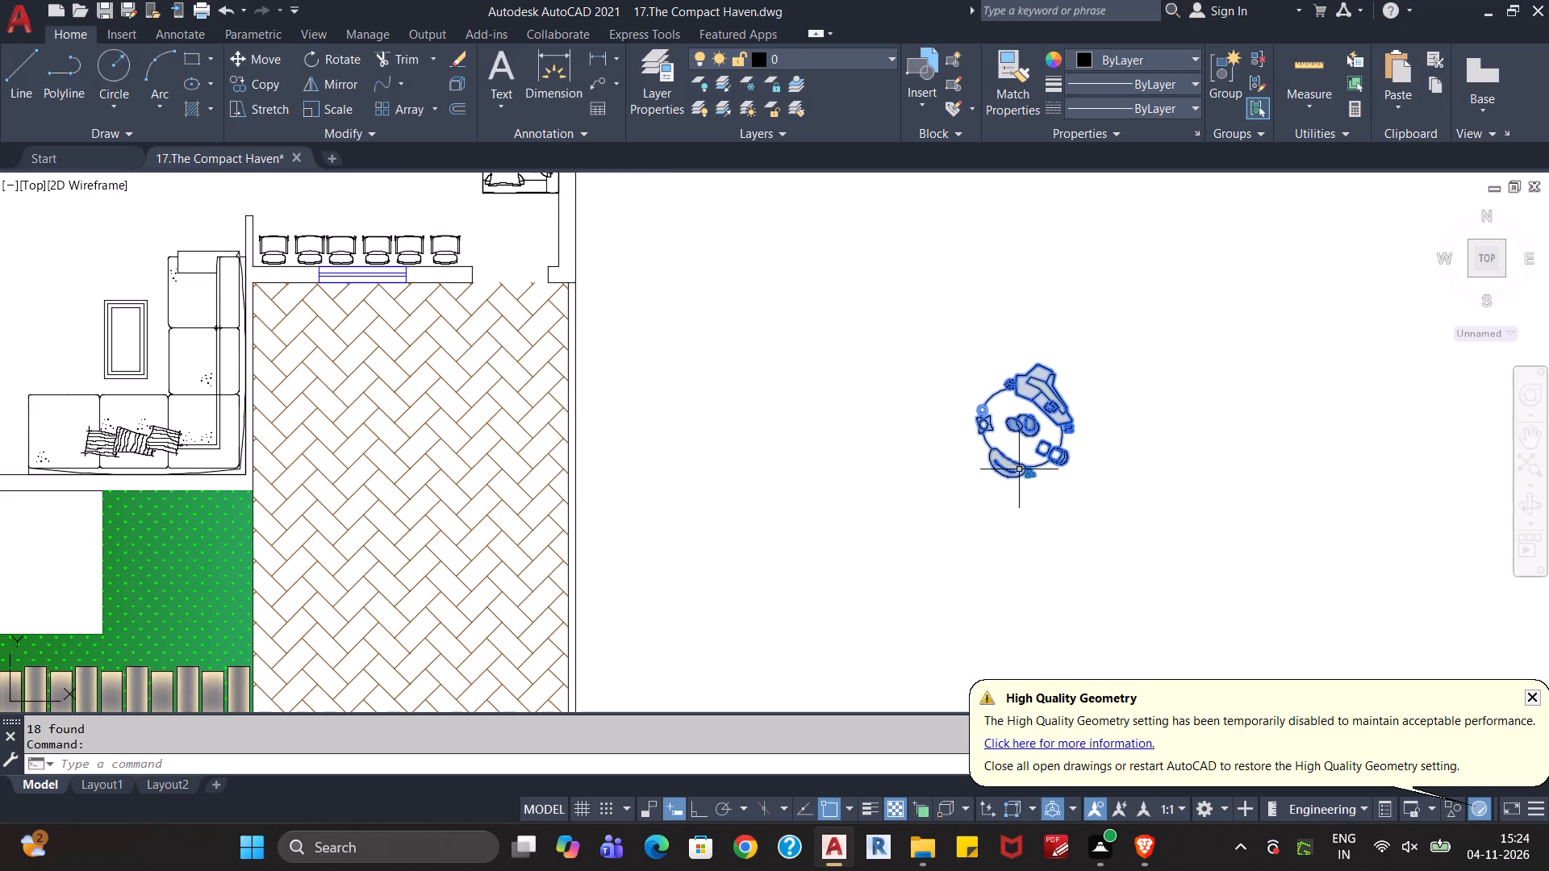
{"action": "key", "text": "ctrl+x"}
{"action": "middle_click_drag", "start_coordinate": [876, 552], "coordinate": [1213, 461]}
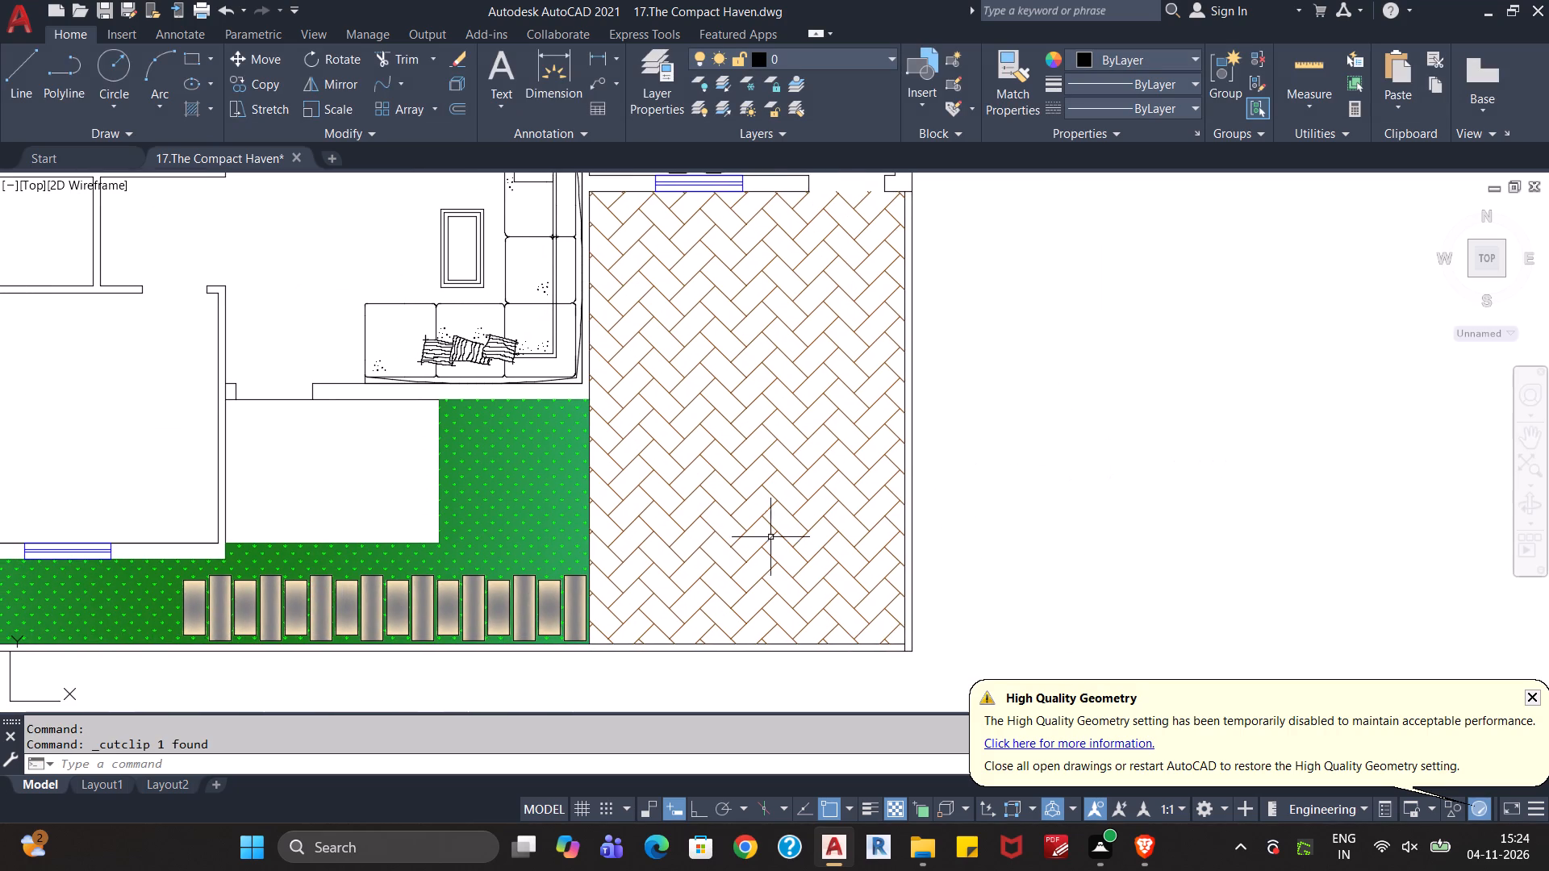
{"action": "key", "text": "ctrl+v"}
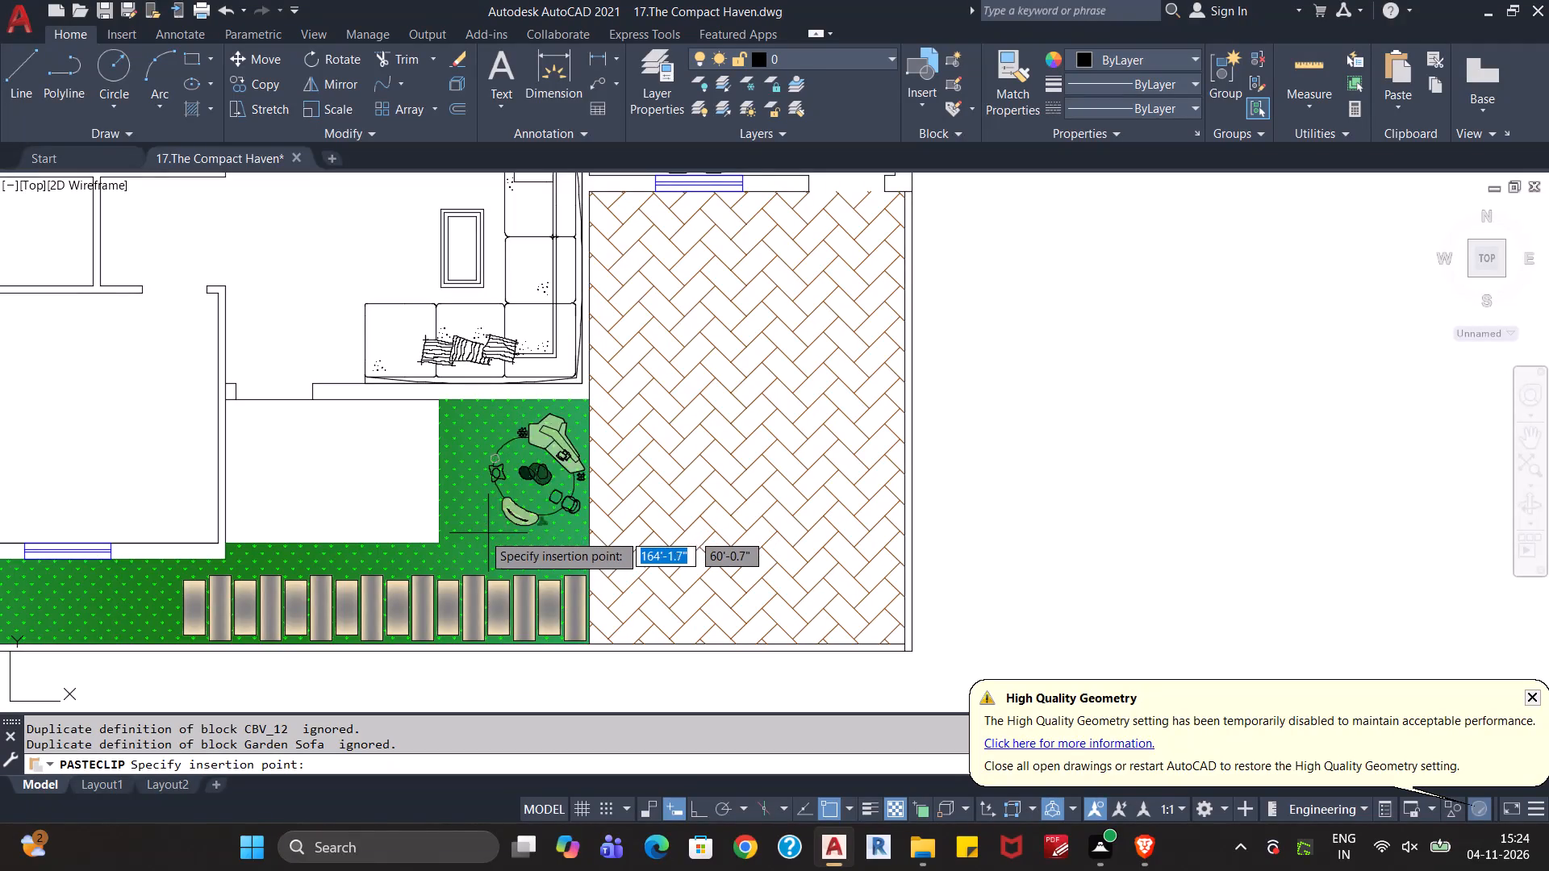
{"action": "left_click", "coordinate": [478, 525]}
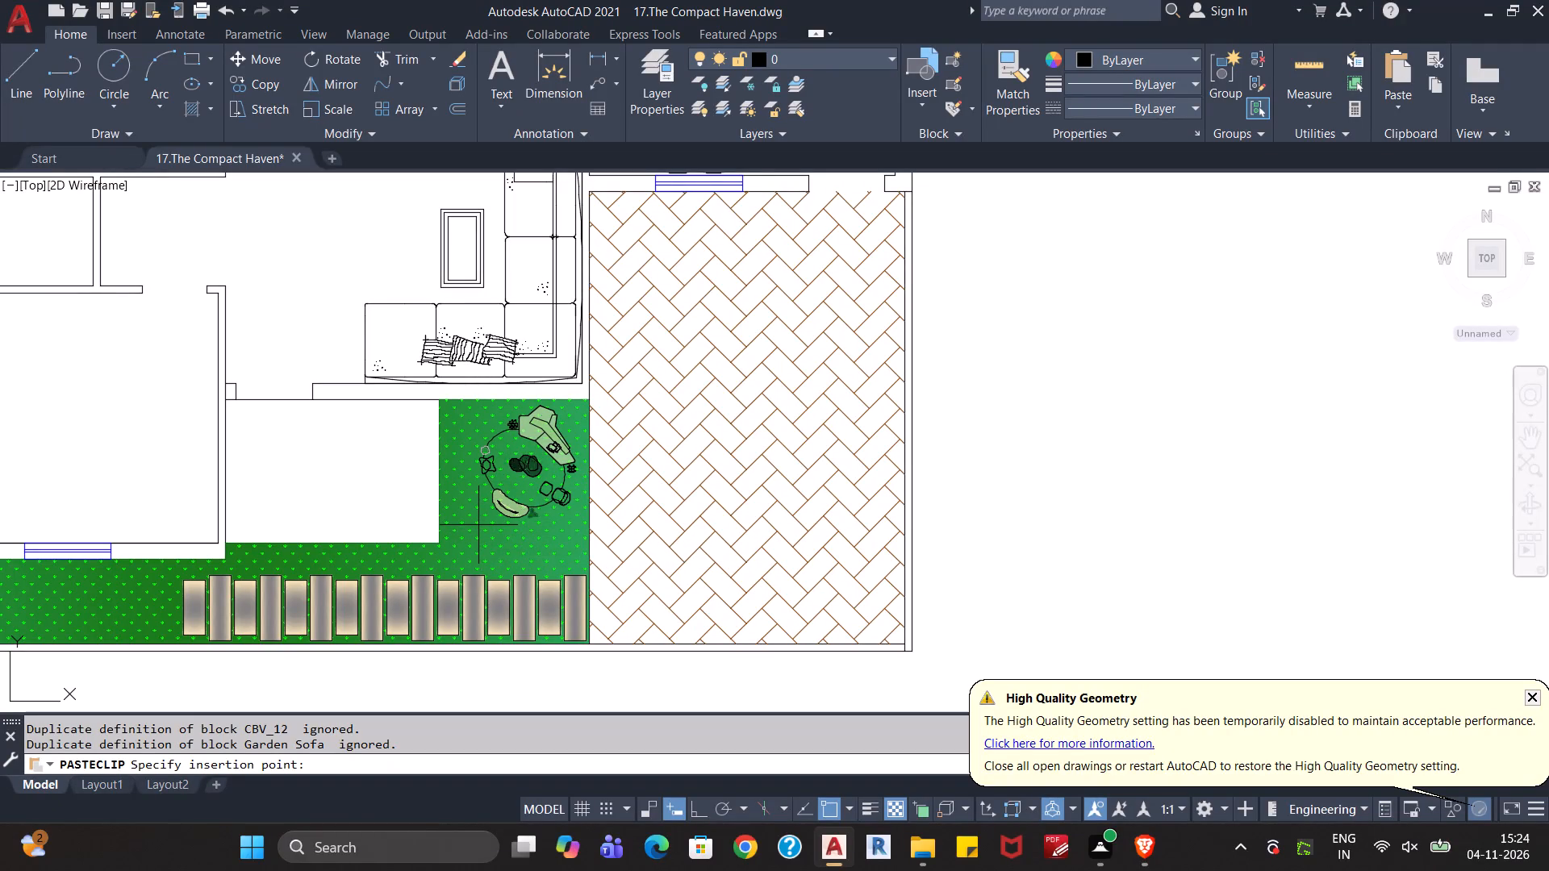
{"action": "key", "text": "Escape"}
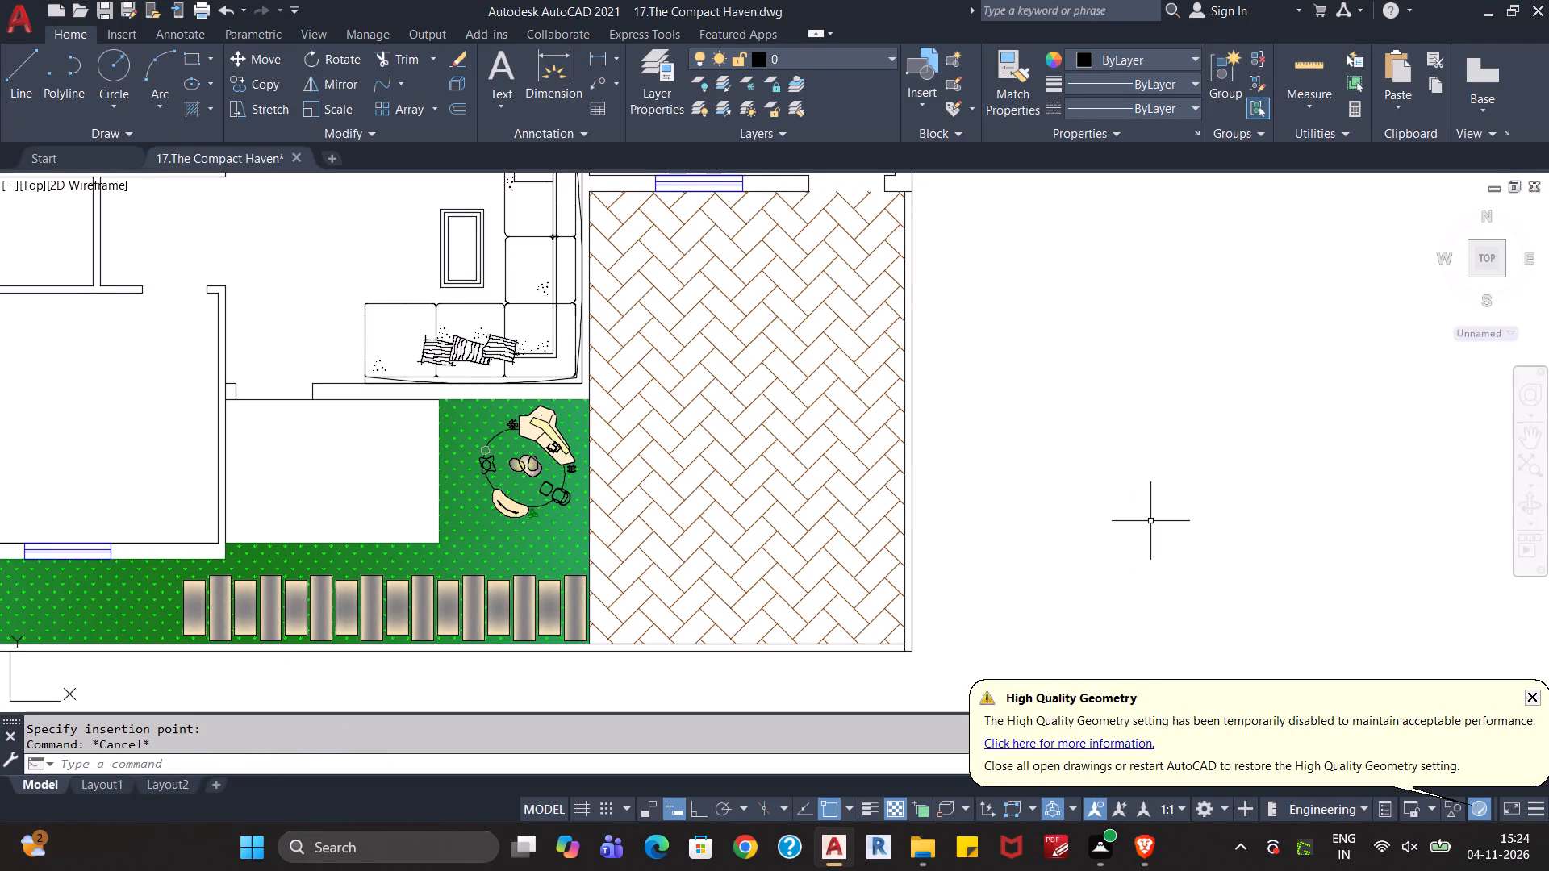
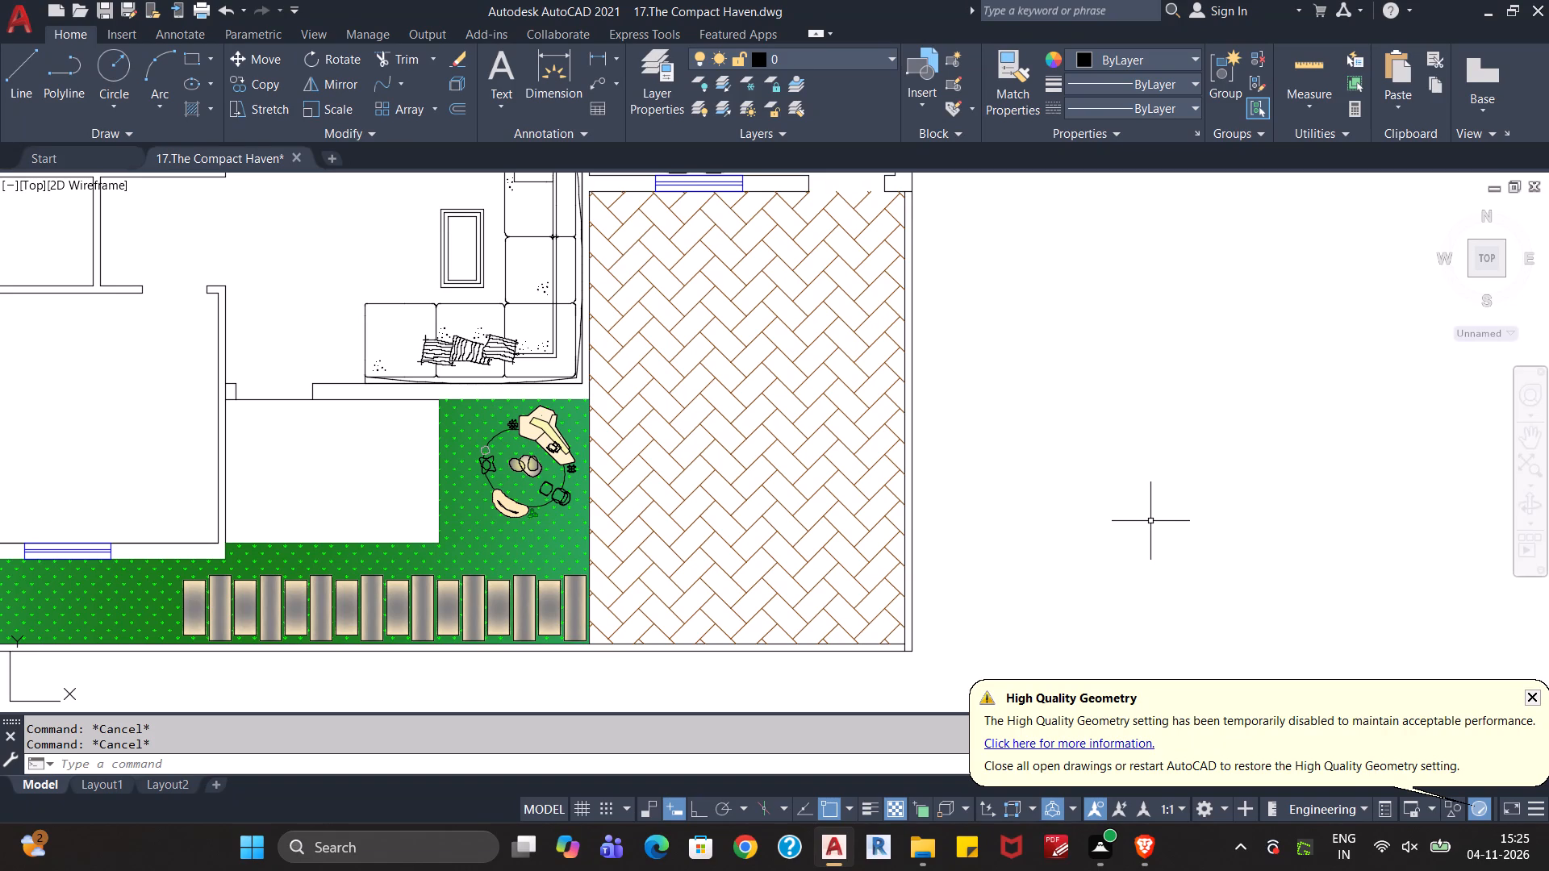
Look over the house plan's rooms and furniture, and check the layer list with the waiting-area sofa selected.
{"action": "scroll", "coordinate": [1136, 519], "scroll_direction": "down", "scroll_amount": 4}
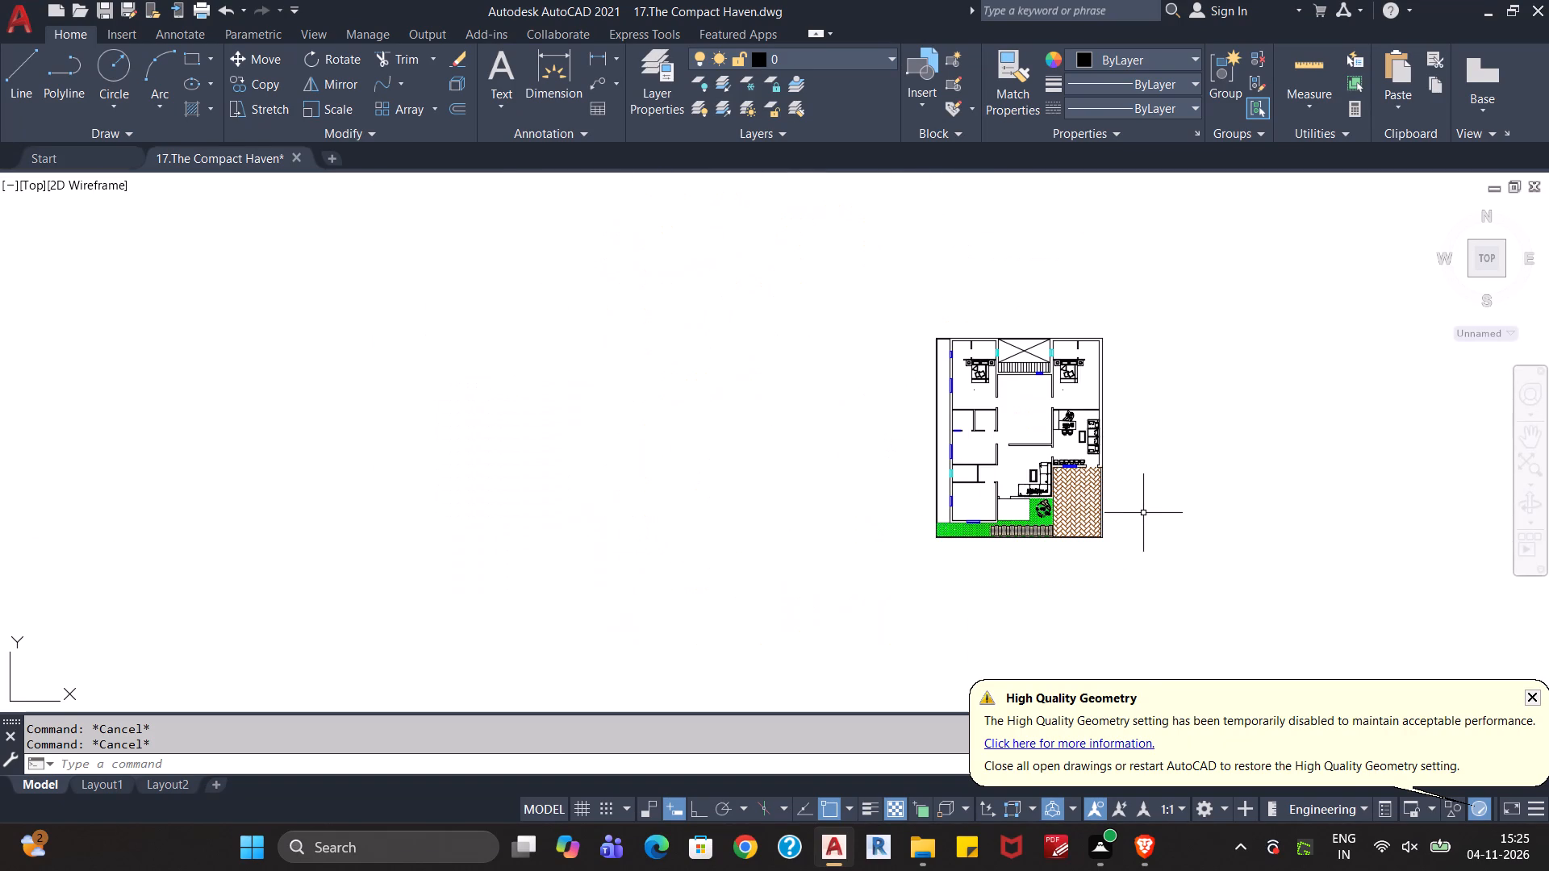
{"action": "key", "text": "Escape"}
{"action": "key", "text": "Escape"}
{"action": "key", "text": "Escape"}
{"action": "scroll", "coordinate": [1226, 534], "scroll_direction": "up", "scroll_amount": 2}
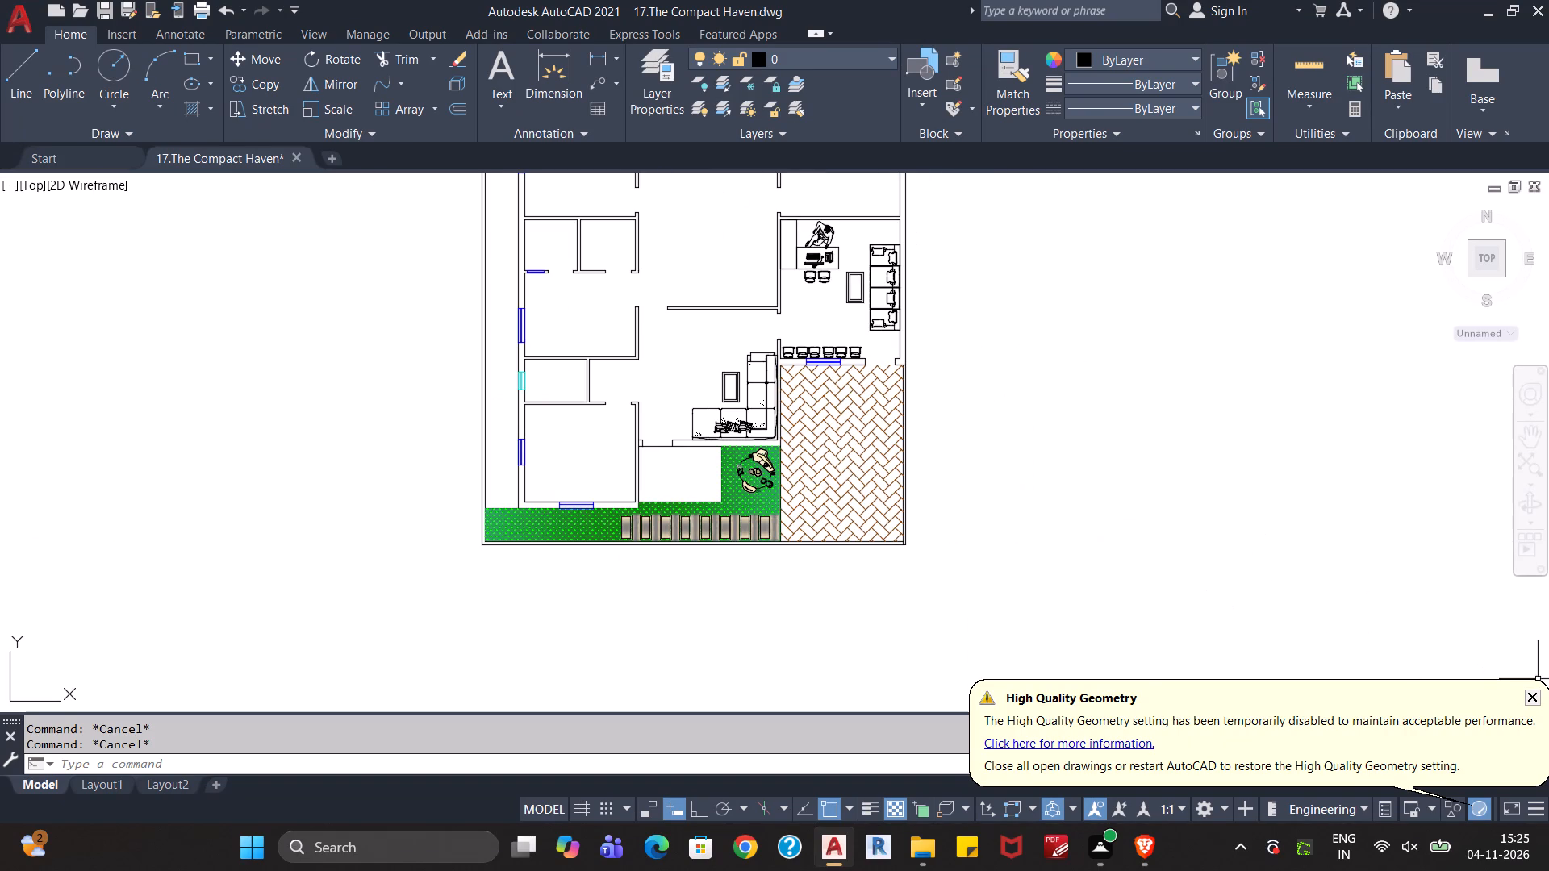
{"action": "left_click", "coordinate": [1531, 693]}
{"action": "middle_click_drag", "start_coordinate": [1038, 474], "coordinate": [1005, 569]}
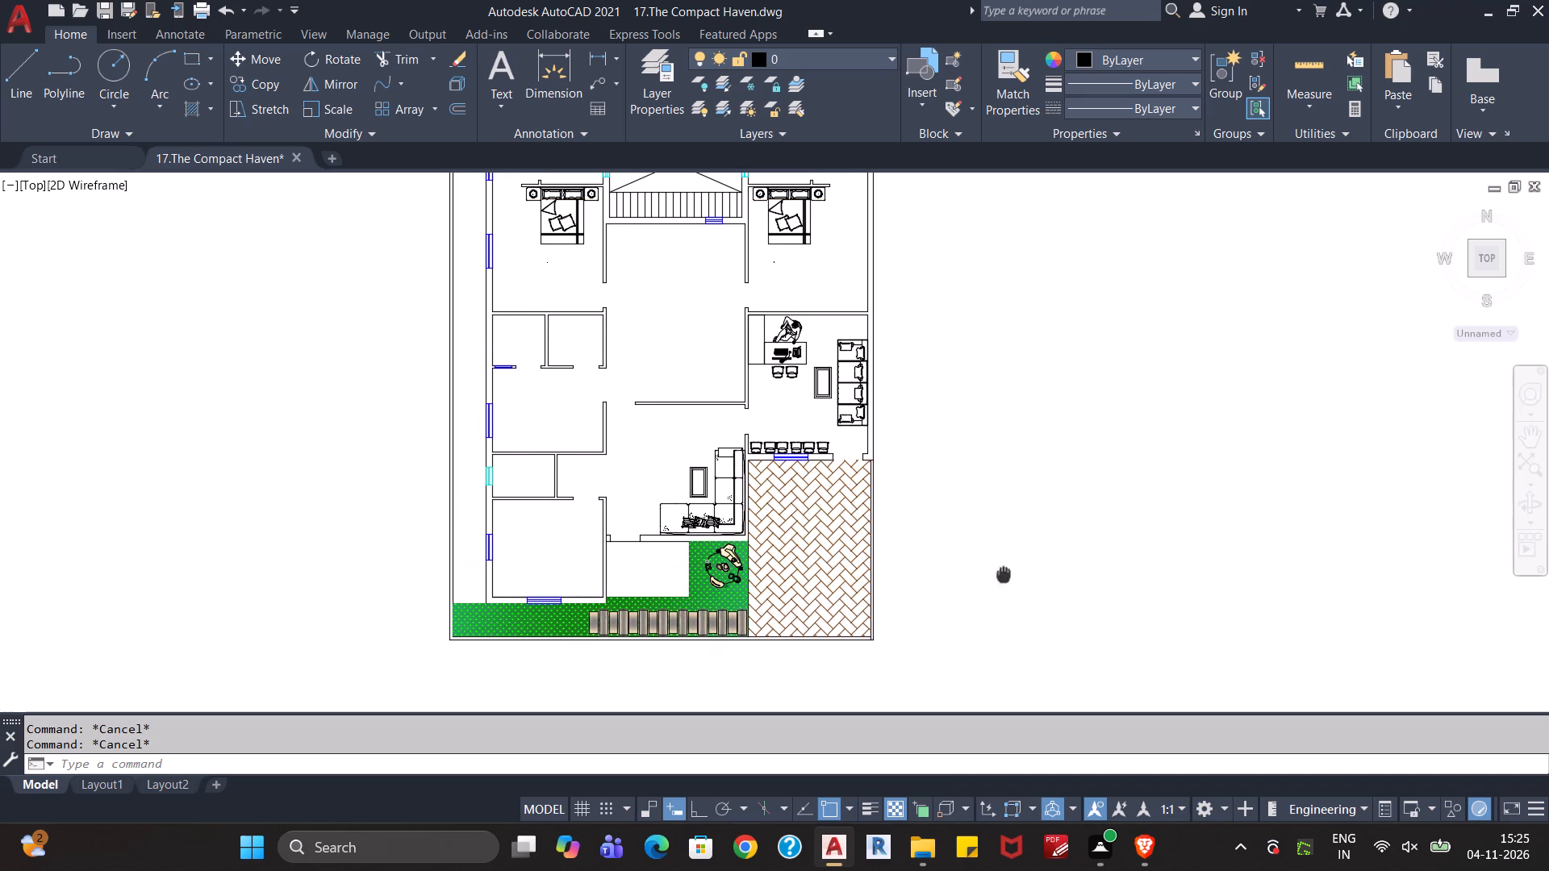
{"action": "scroll", "coordinate": [994, 555], "scroll_direction": "up", "scroll_amount": 1}
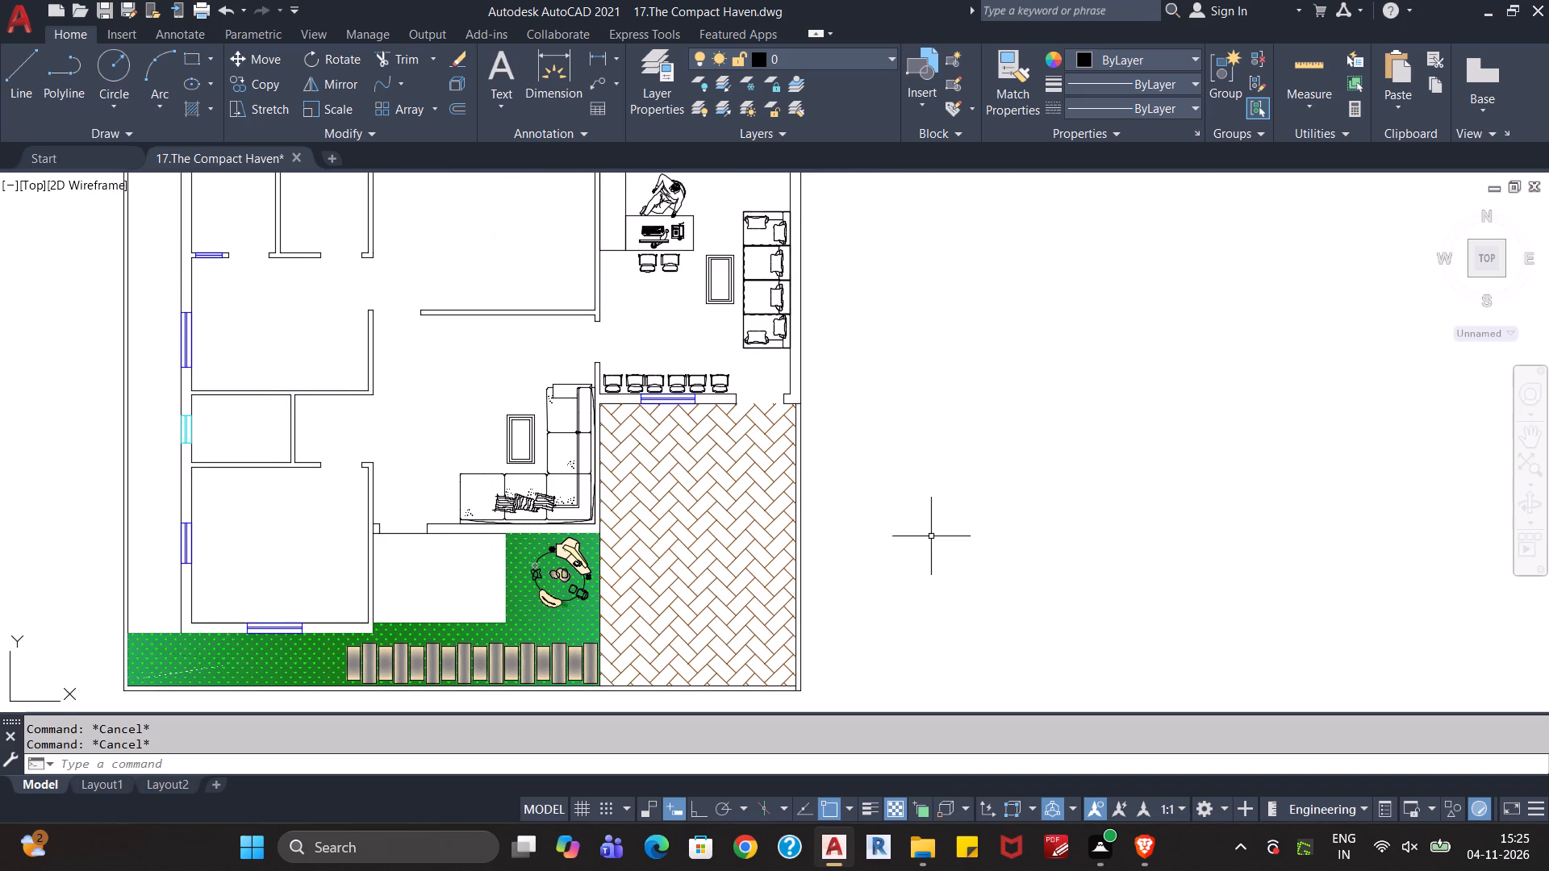
{"action": "middle_click_drag", "start_coordinate": [931, 536], "coordinate": [1000, 534]}
{"action": "left_click", "coordinate": [863, 63]}
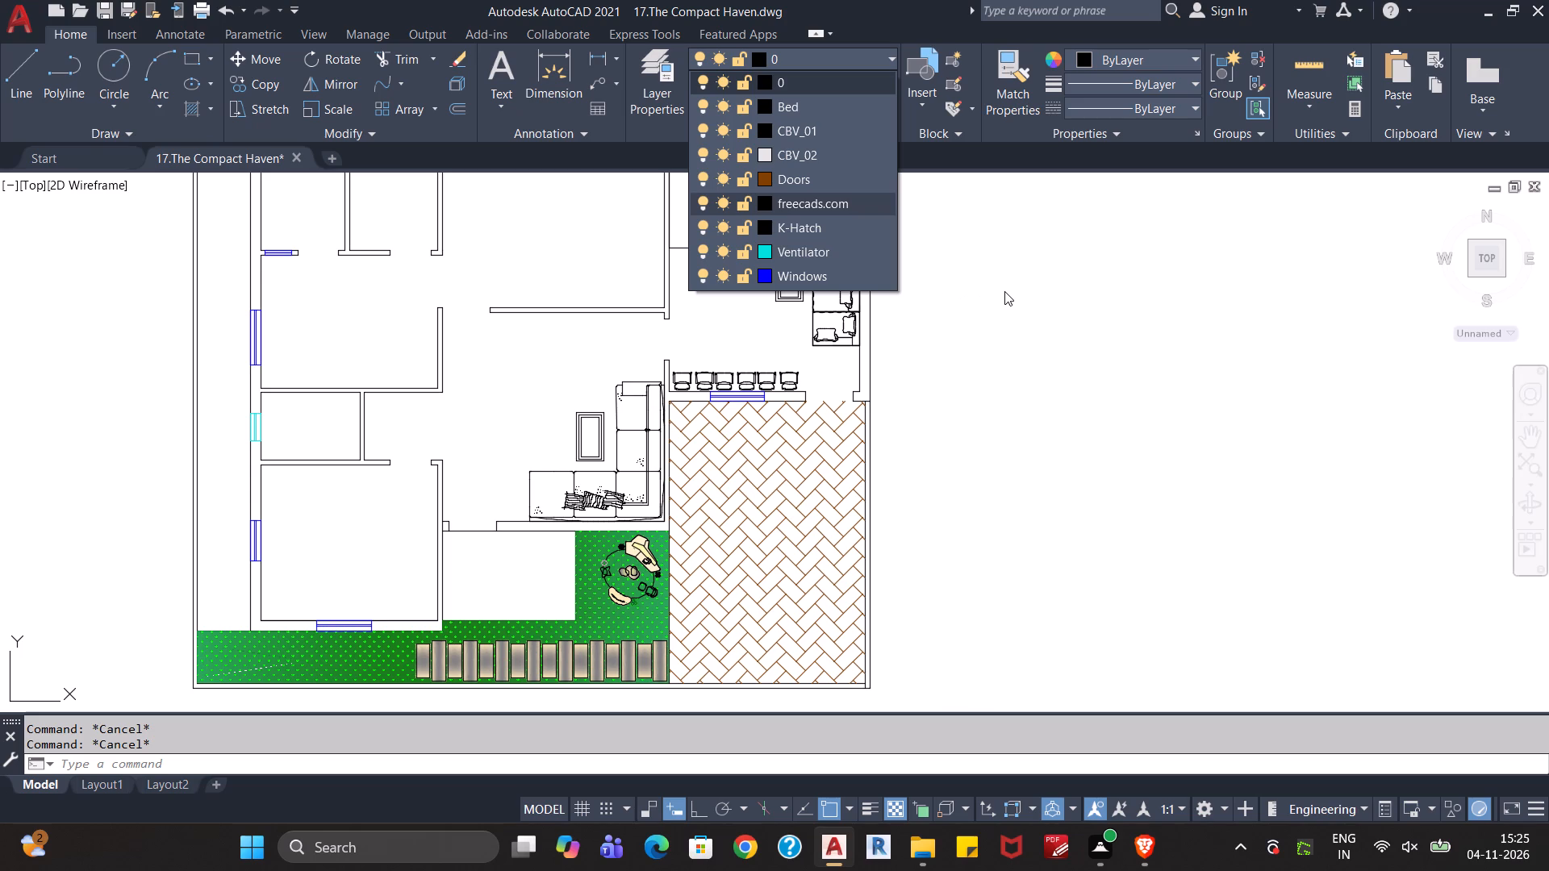
{"action": "key", "text": "Escape"}
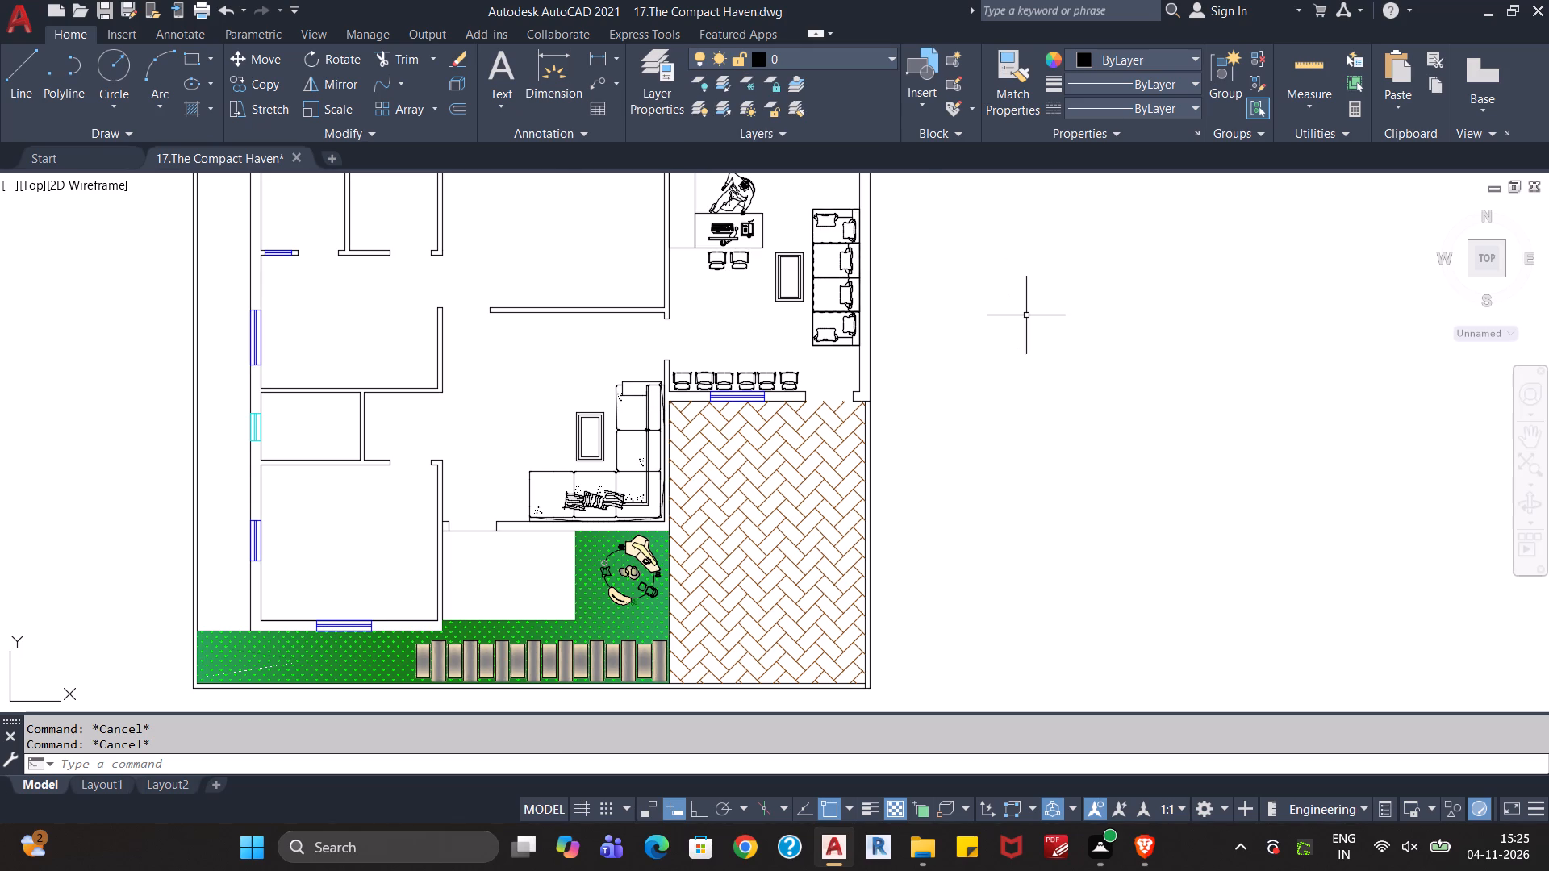
{"action": "scroll", "coordinate": [1027, 315], "scroll_direction": "down", "scroll_amount": 1}
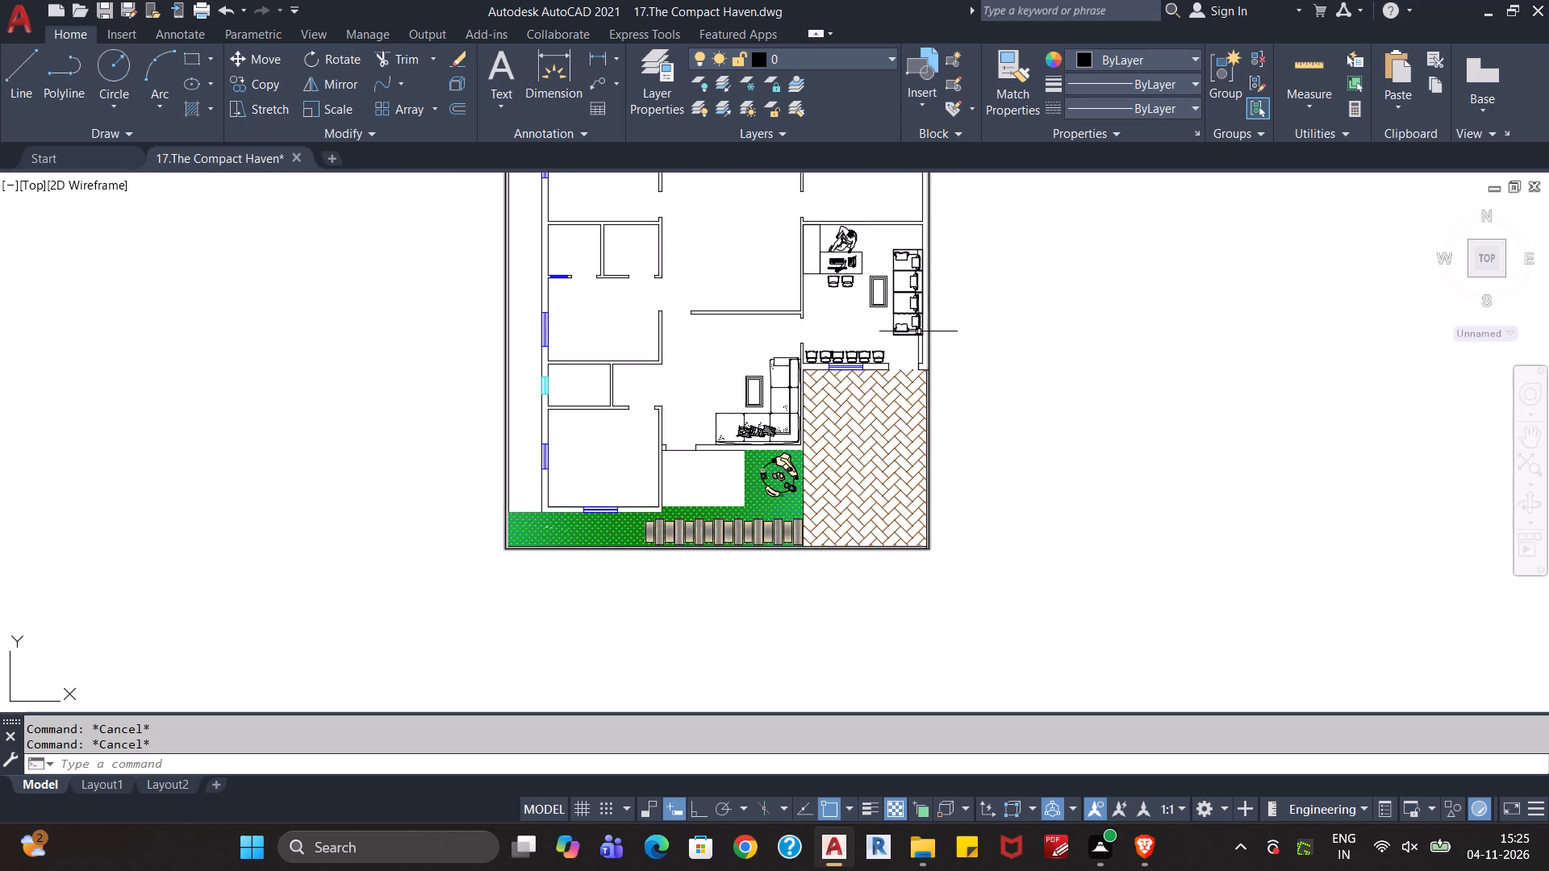
{"action": "left_click", "coordinate": [909, 328]}
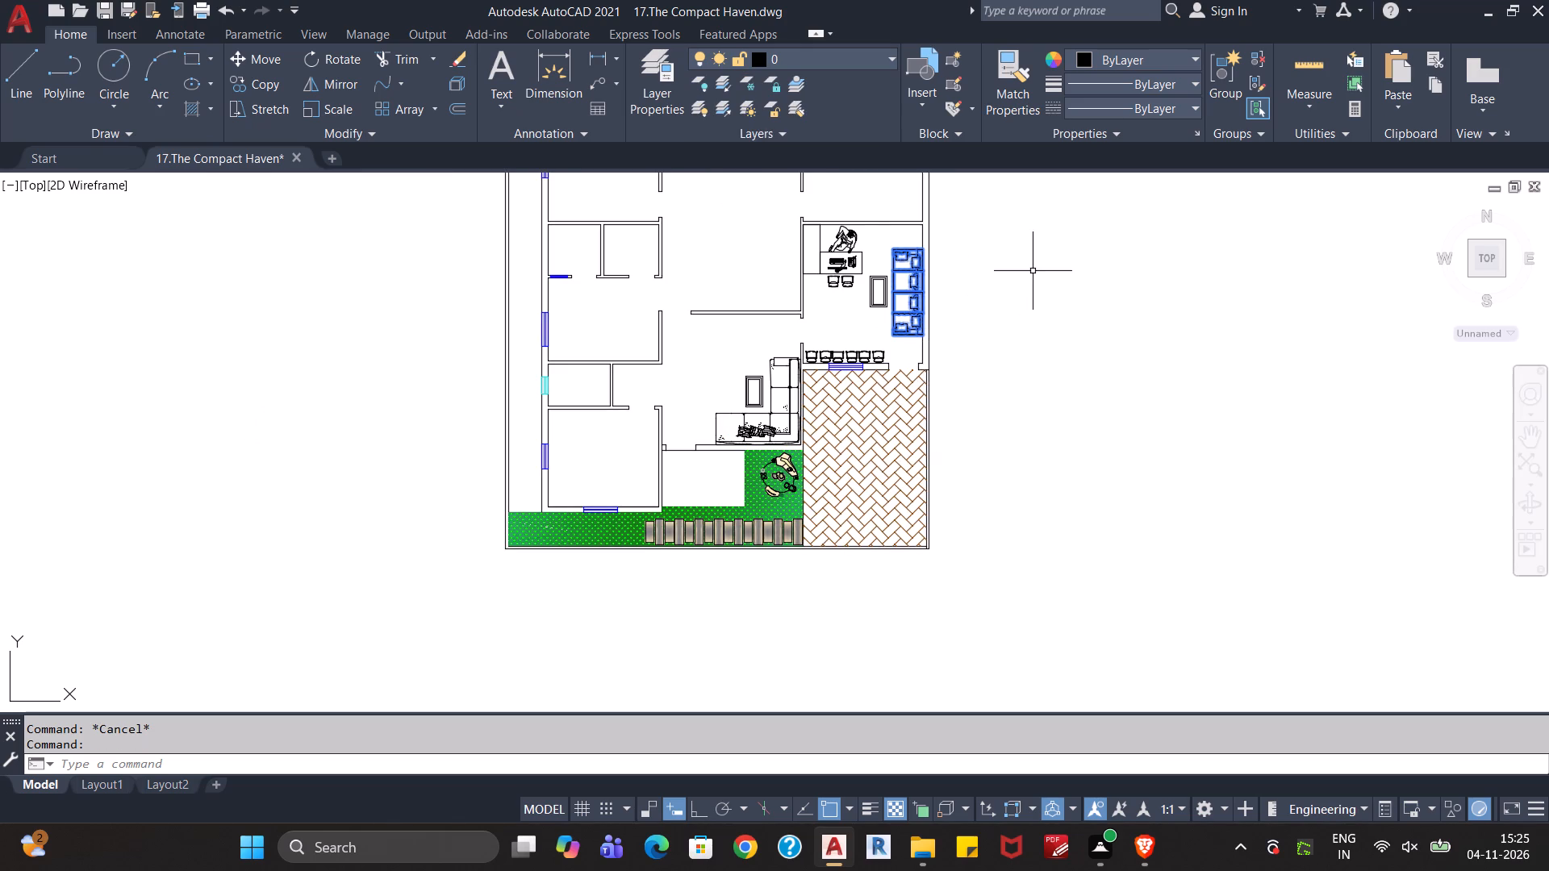
{"action": "left_click", "coordinate": [854, 63]}
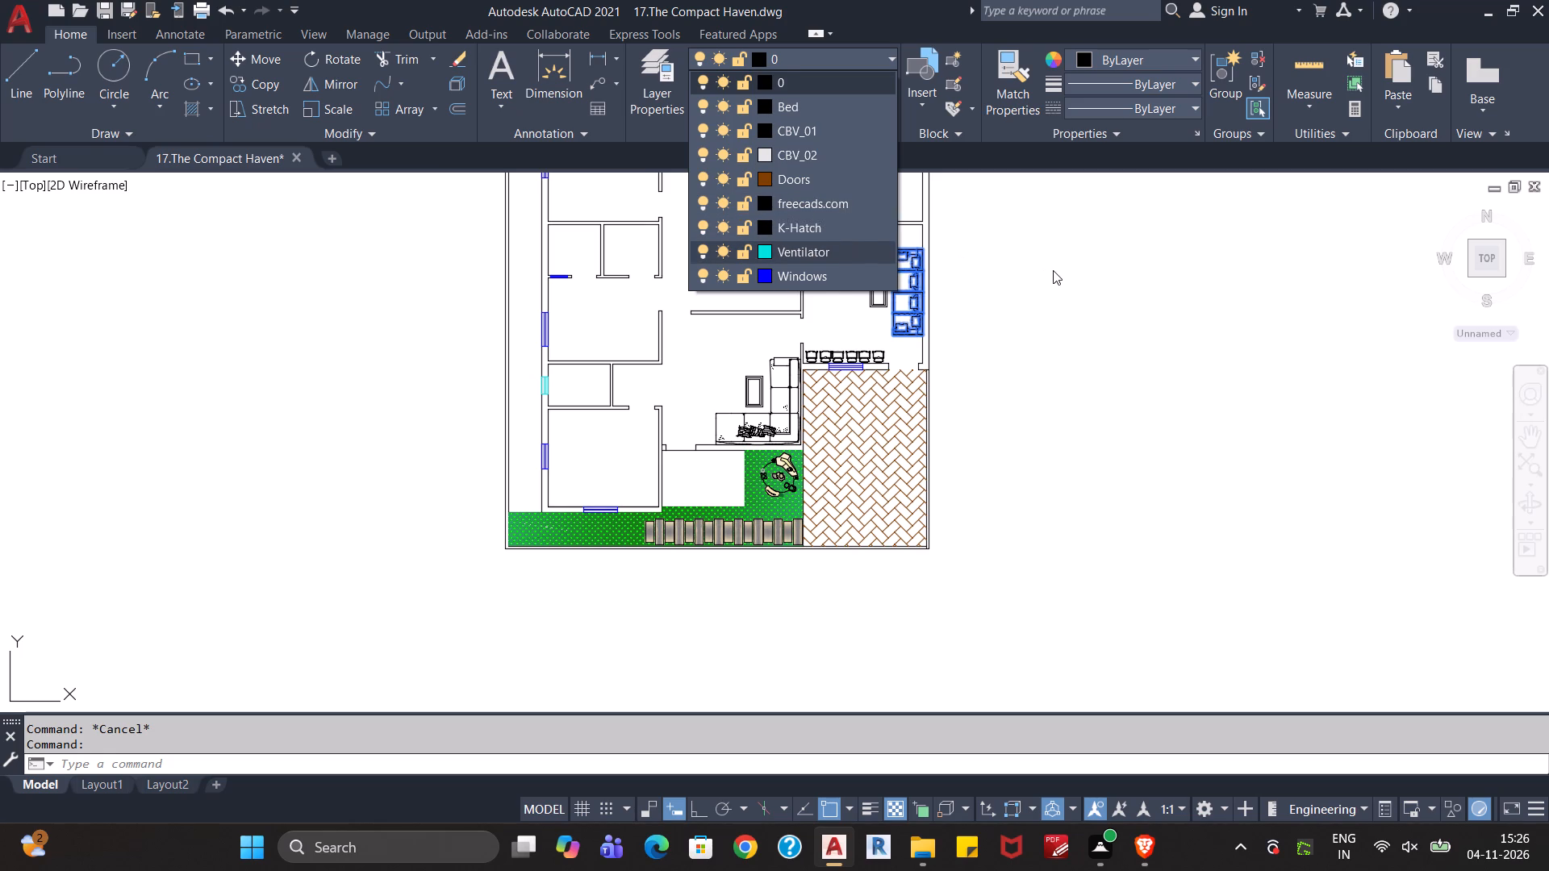
{"action": "key", "text": "Escape"}
{"action": "key", "text": "Escape"}
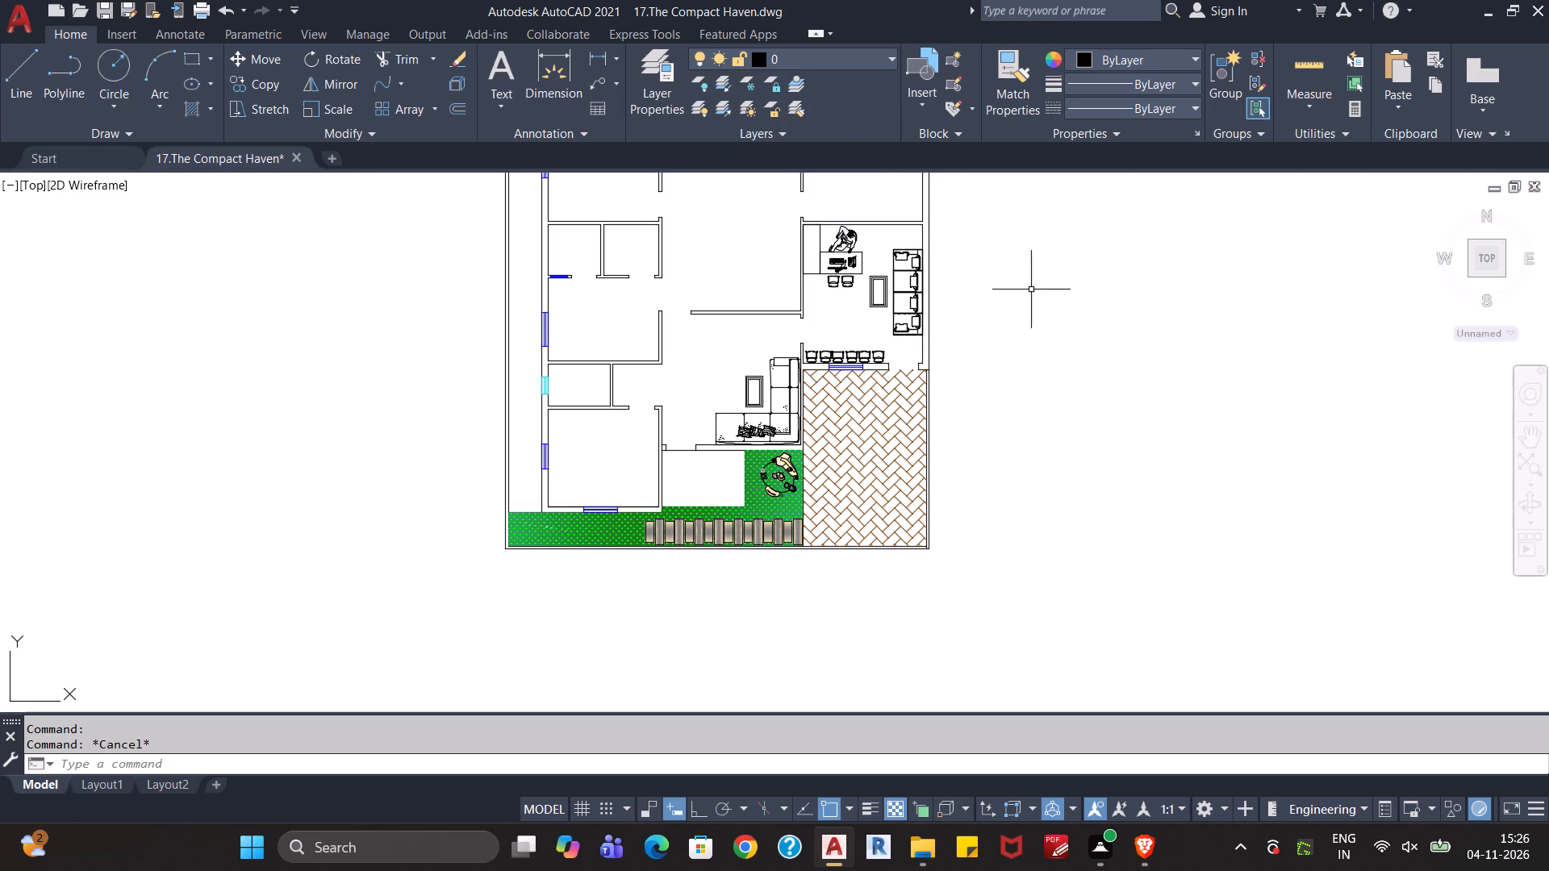
{"action": "scroll", "coordinate": [862, 286], "scroll_direction": "up", "scroll_amount": 3}
{"action": "middle_click_drag", "start_coordinate": [716, 318], "coordinate": [688, 444]}
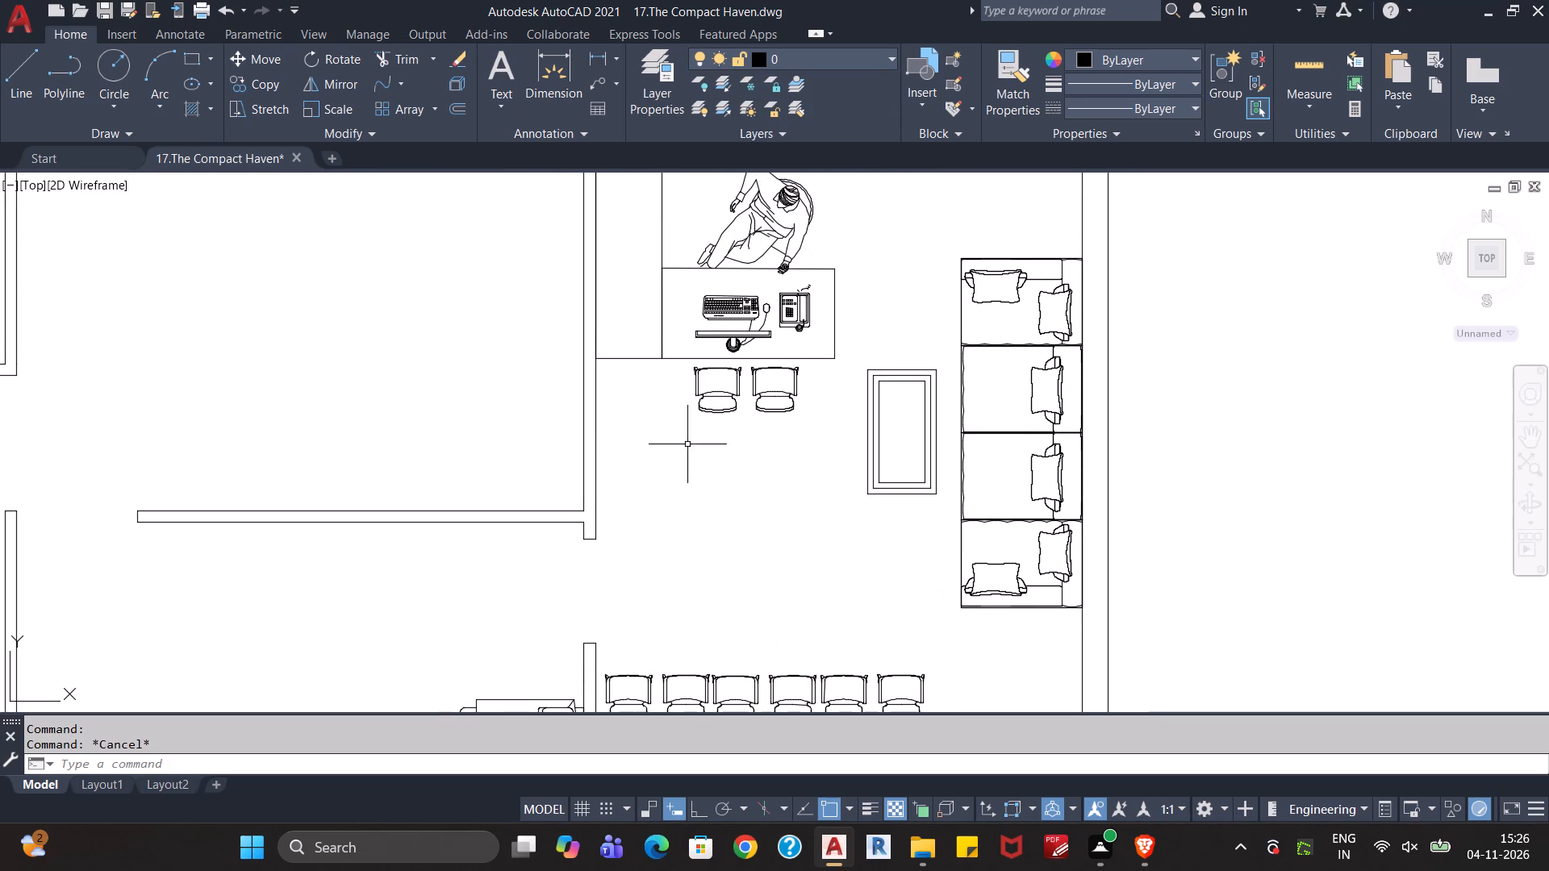
{"action": "left_click", "coordinate": [663, 327]}
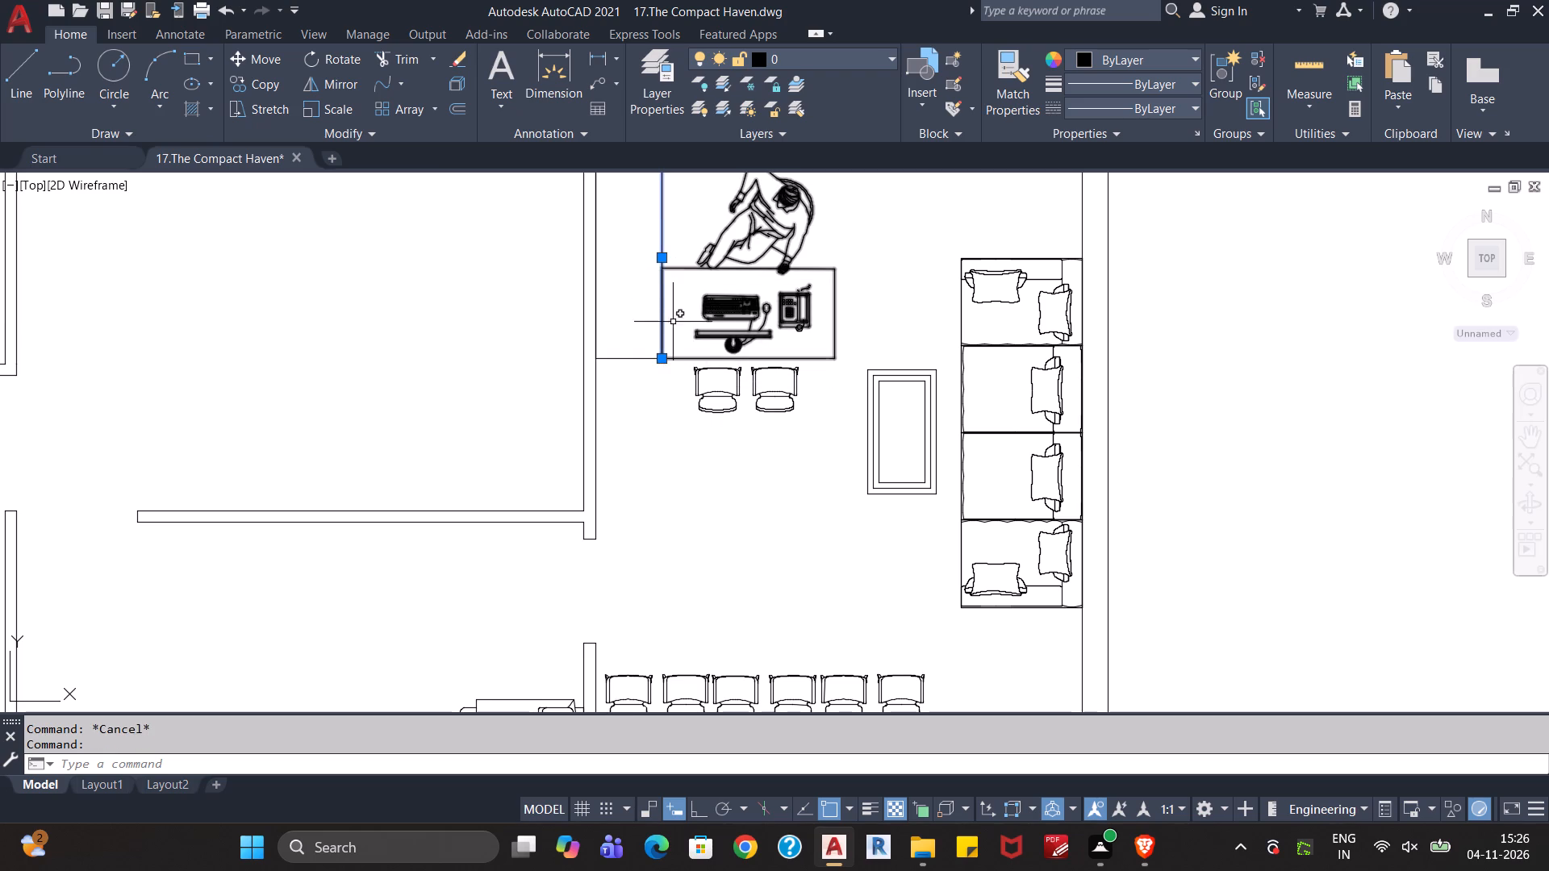
{"action": "key", "text": "Escape"}
{"action": "key", "text": "Escape"}
{"action": "scroll", "coordinate": [633, 358], "scroll_direction": "down", "scroll_amount": 1}
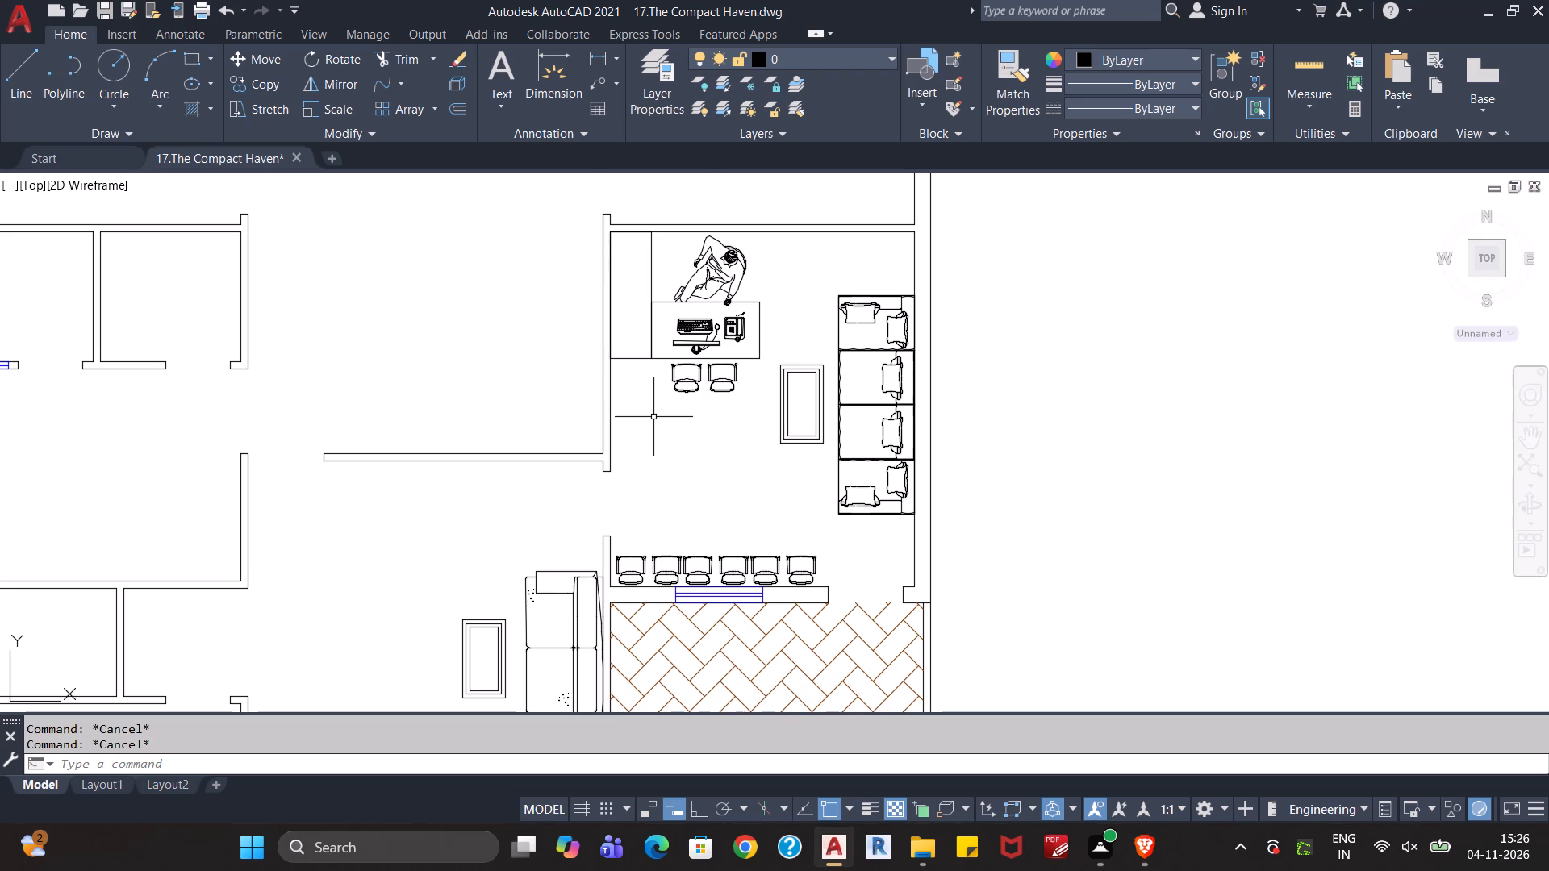
{"action": "key", "text": "Escape"}
{"action": "key", "text": "Escape"}
{"action": "scroll", "coordinate": [562, 413], "scroll_direction": "down", "scroll_amount": 3}
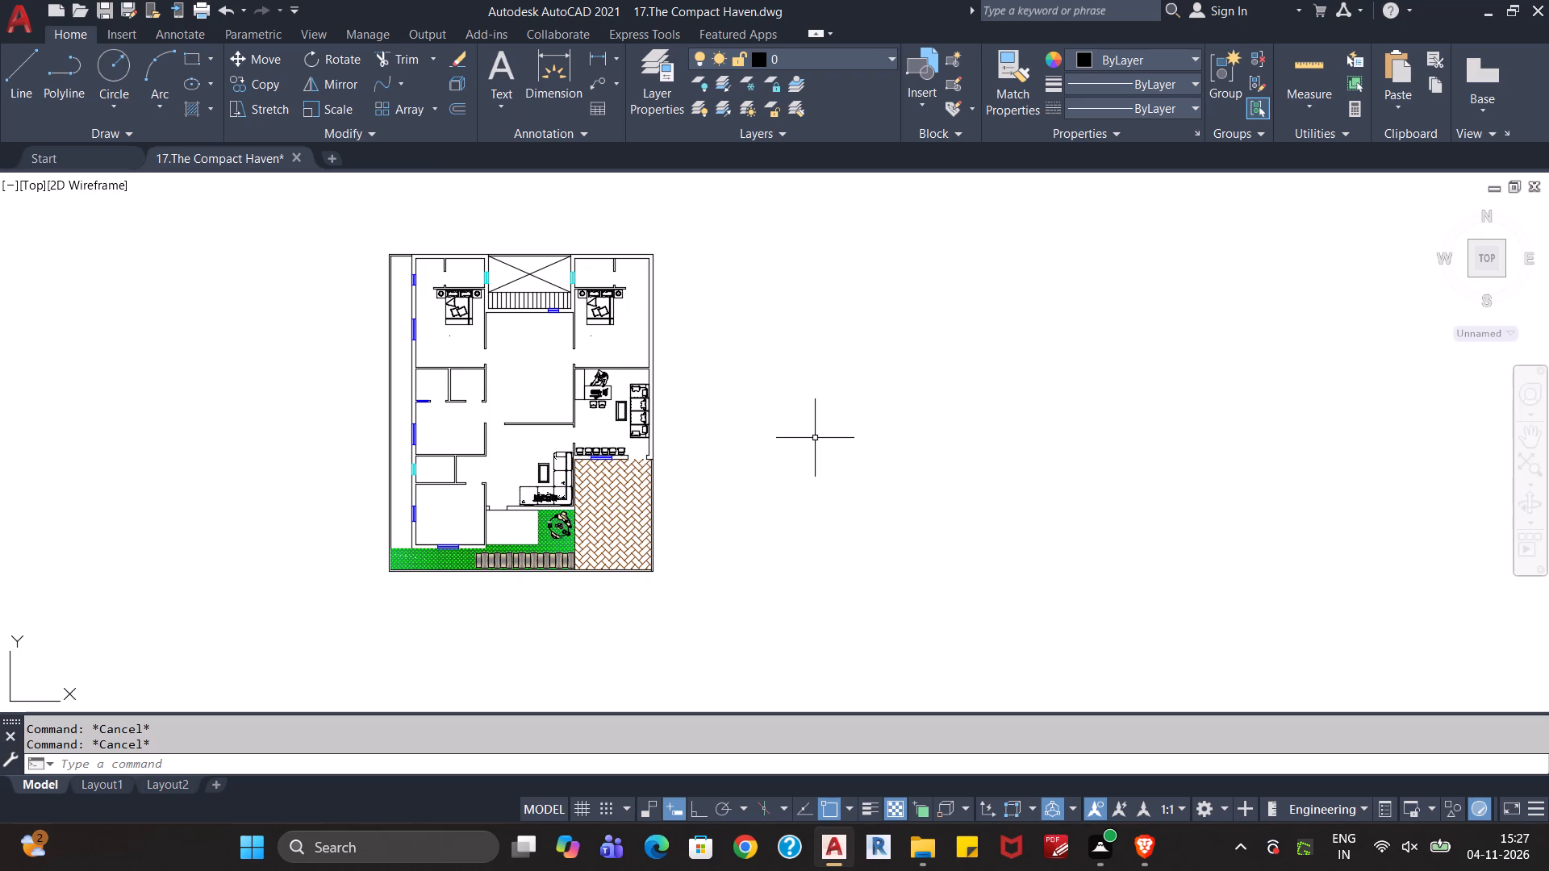
{"action": "scroll", "coordinate": [518, 419], "scroll_direction": "up", "scroll_amount": 2}
{"action": "middle_click_drag", "start_coordinate": [533, 360], "coordinate": [532, 471]}
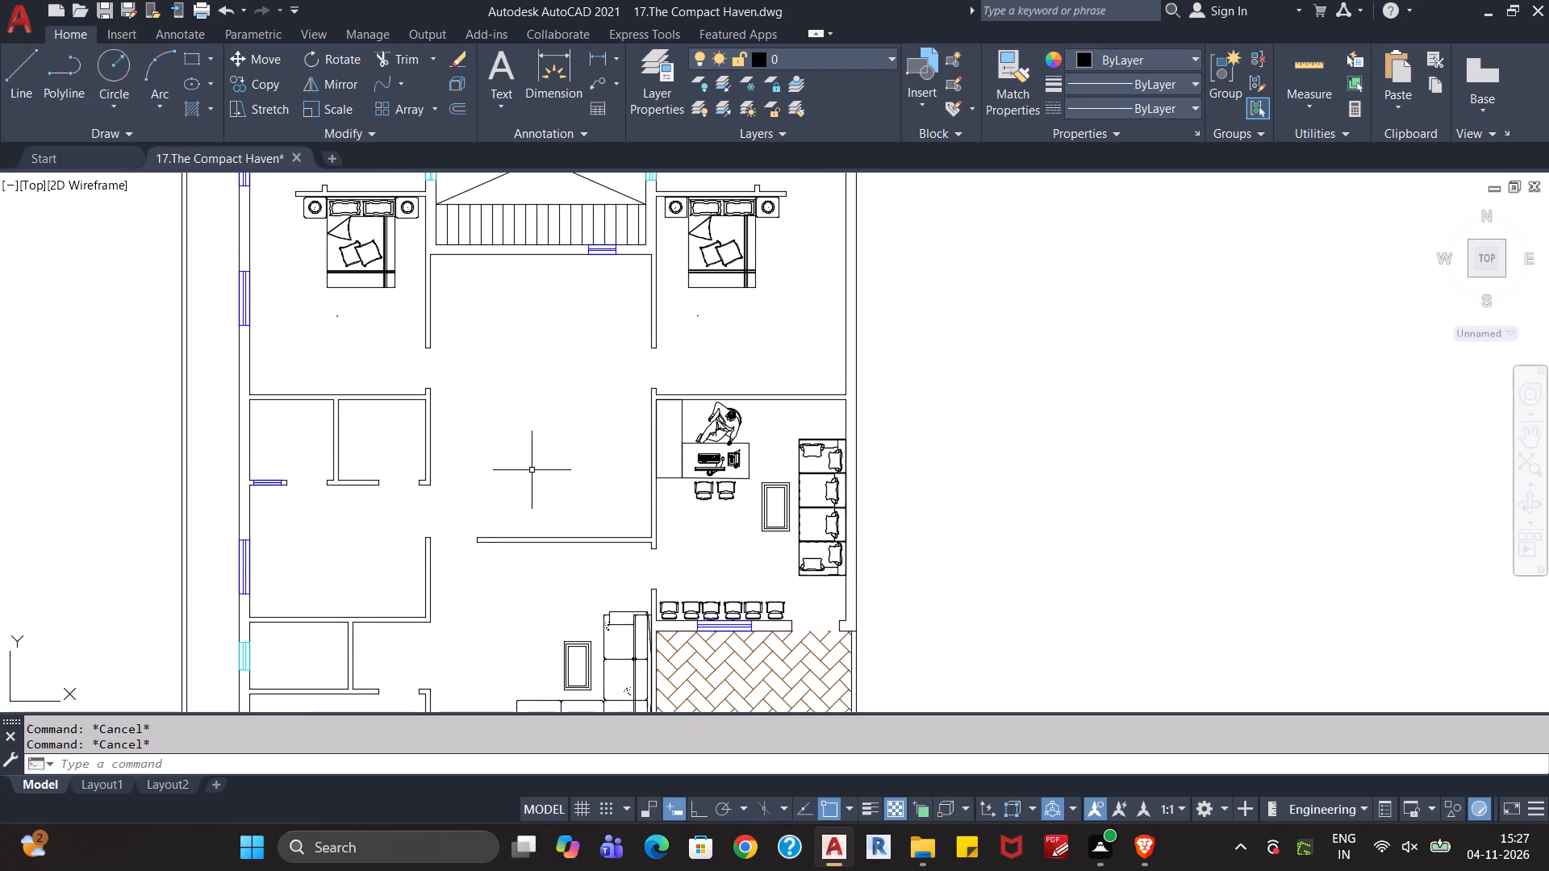
{"action": "scroll", "coordinate": [533, 452], "scroll_direction": "down", "scroll_amount": 1}
{"action": "middle_click_drag", "start_coordinate": [536, 444], "coordinate": [553, 383]}
{"action": "scroll", "coordinate": [553, 383], "scroll_direction": "down", "scroll_amount": 1}
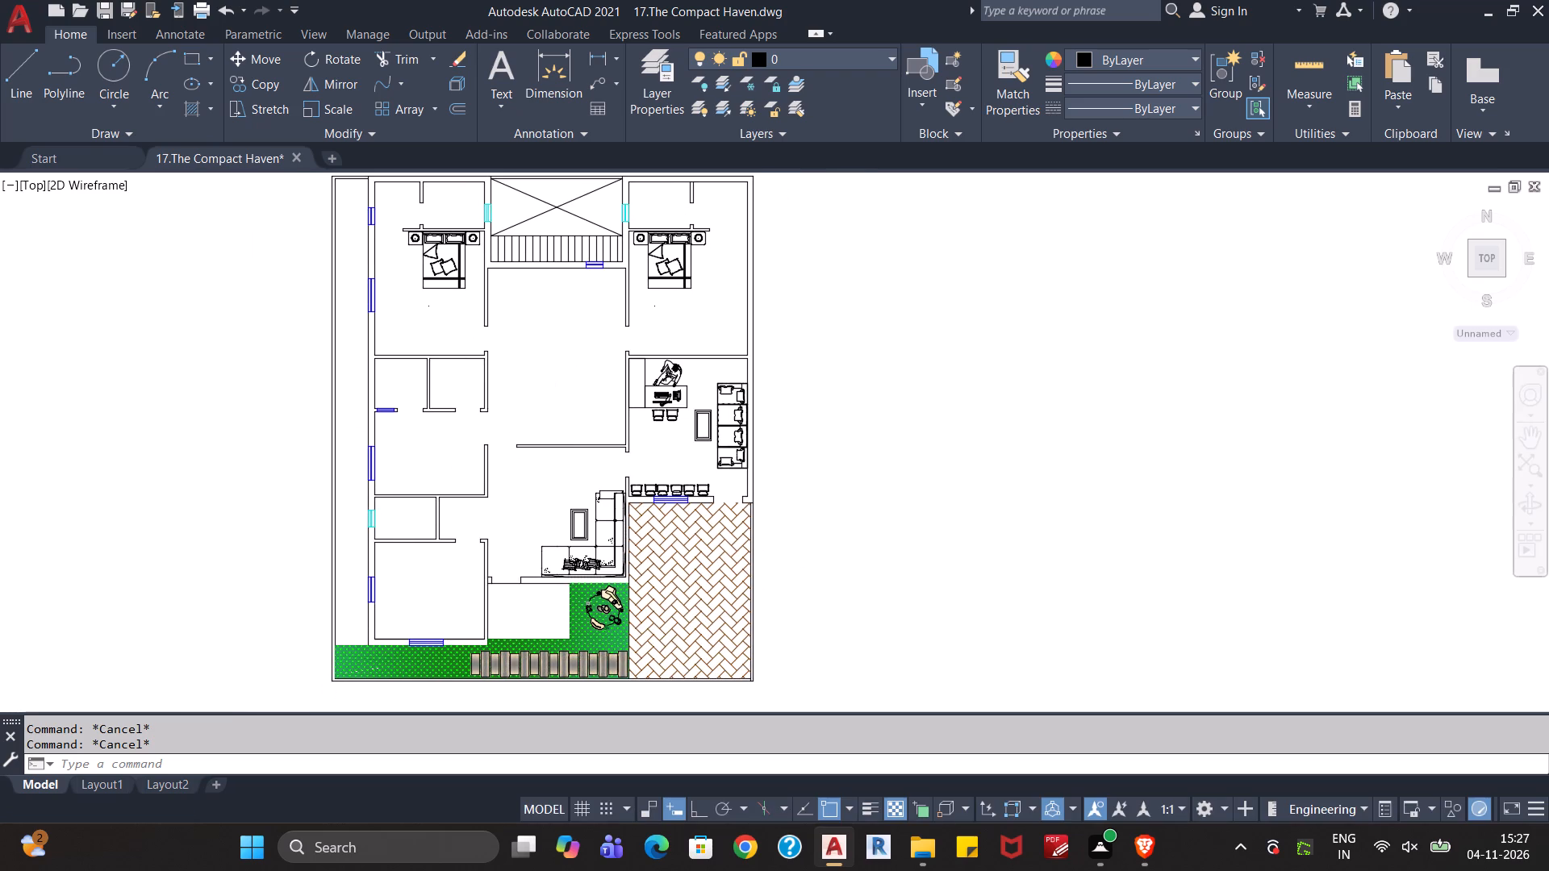
{"action": "scroll", "coordinate": [554, 378], "scroll_direction": "up", "scroll_amount": 1}
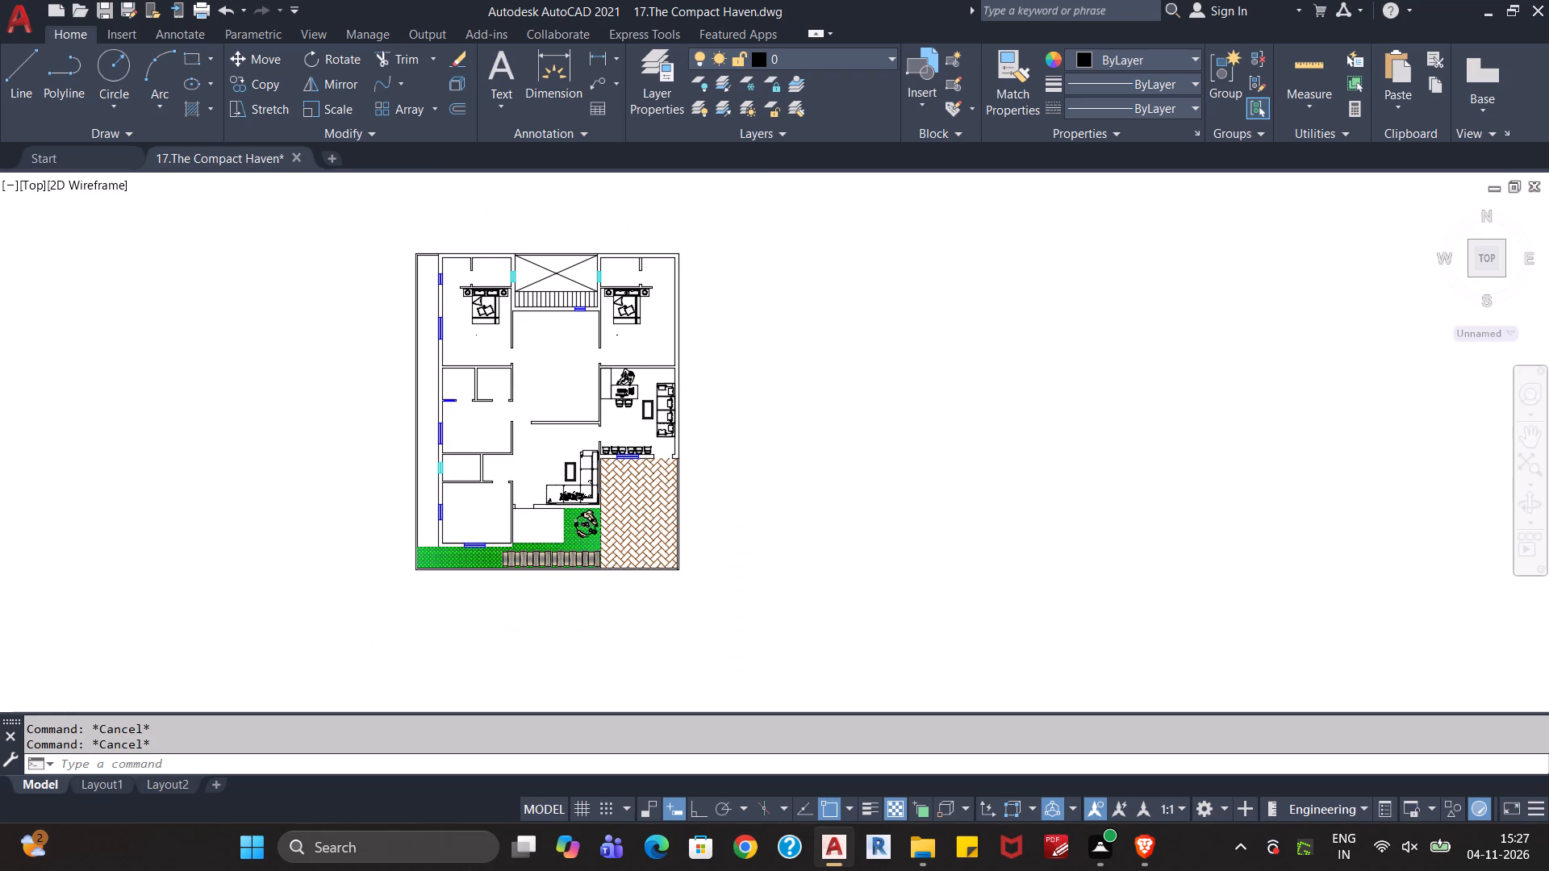
{"action": "scroll", "coordinate": [554, 378], "scroll_direction": "up", "scroll_amount": 1}
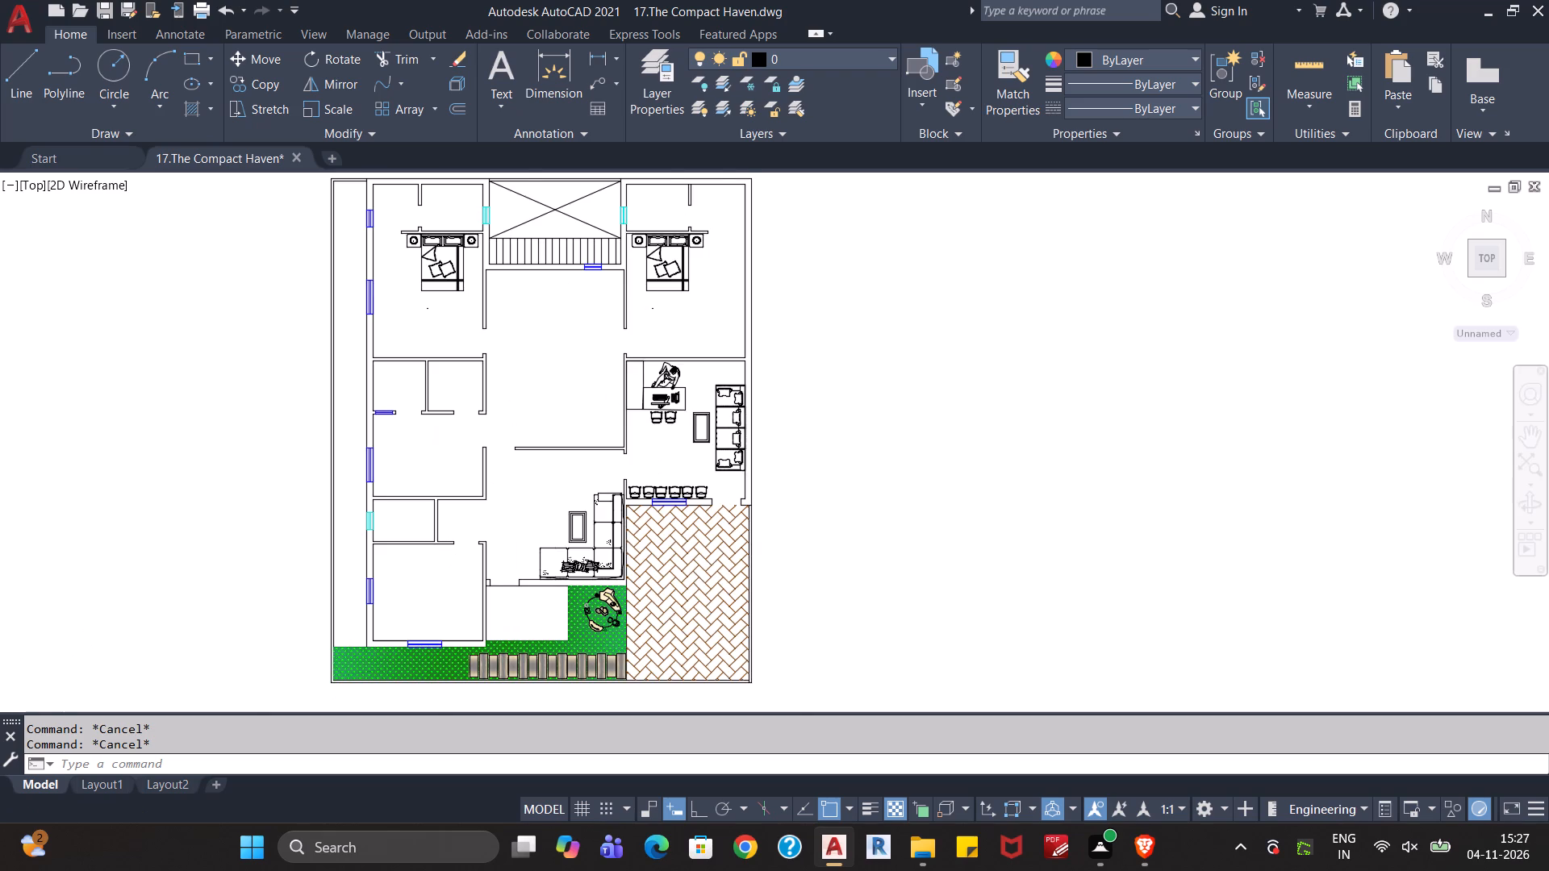
{"action": "middle_click_drag", "start_coordinate": [554, 378], "coordinate": [557, 405]}
{"action": "scroll", "coordinate": [557, 405], "scroll_direction": "down", "scroll_amount": 1}
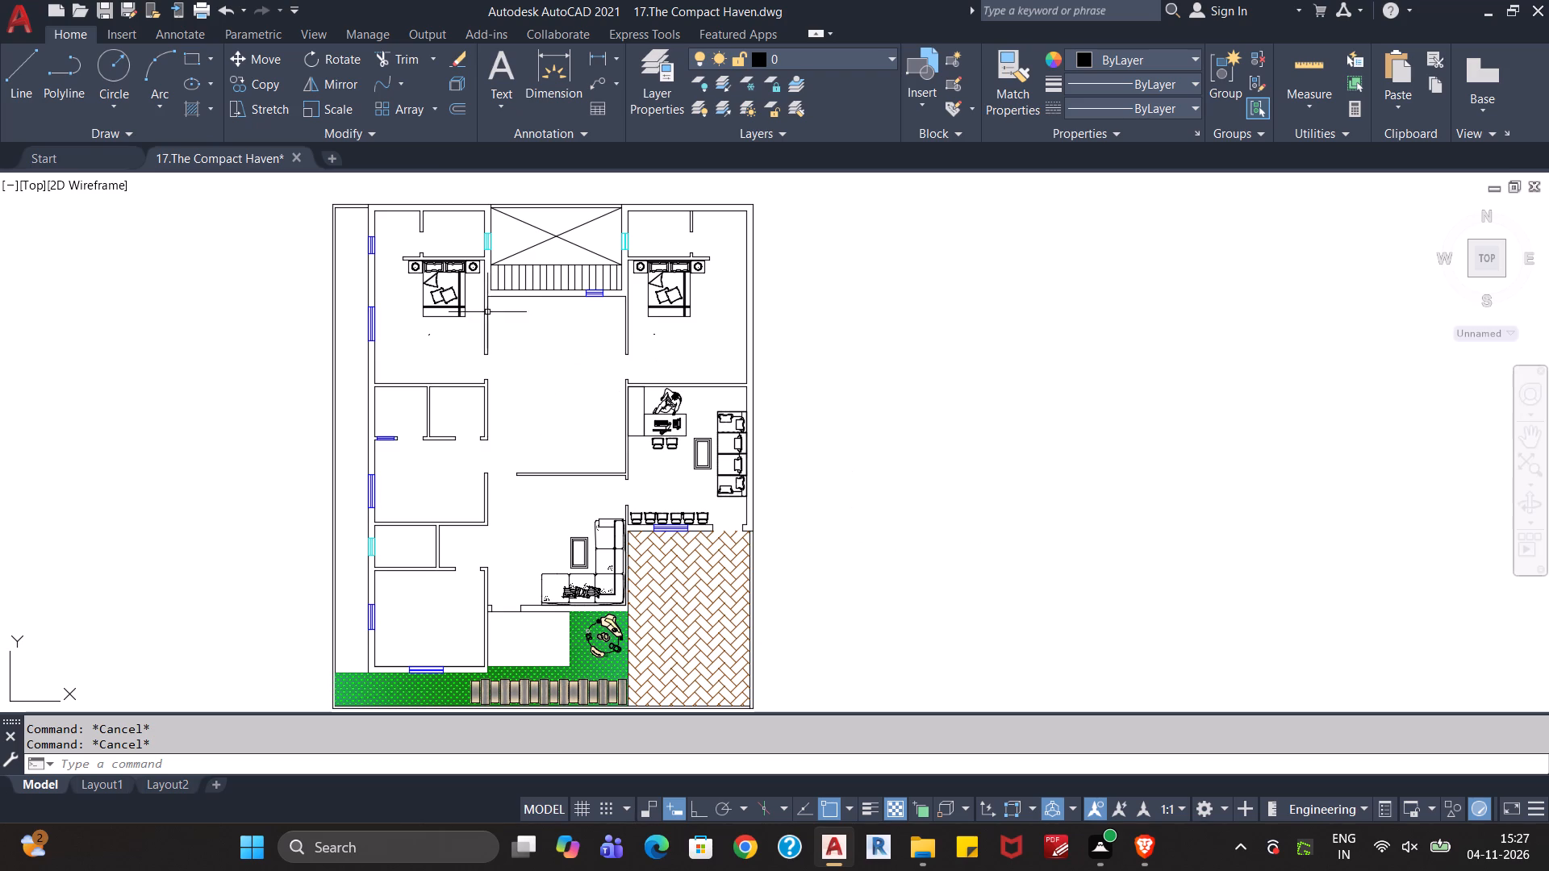
Copy the double bed with nightstands from the plan's upper-left bedroom and paste it in the empty space beside the plan.
{"action": "left_click", "coordinate": [466, 302]}
{"action": "key", "text": "ctrl+c"}
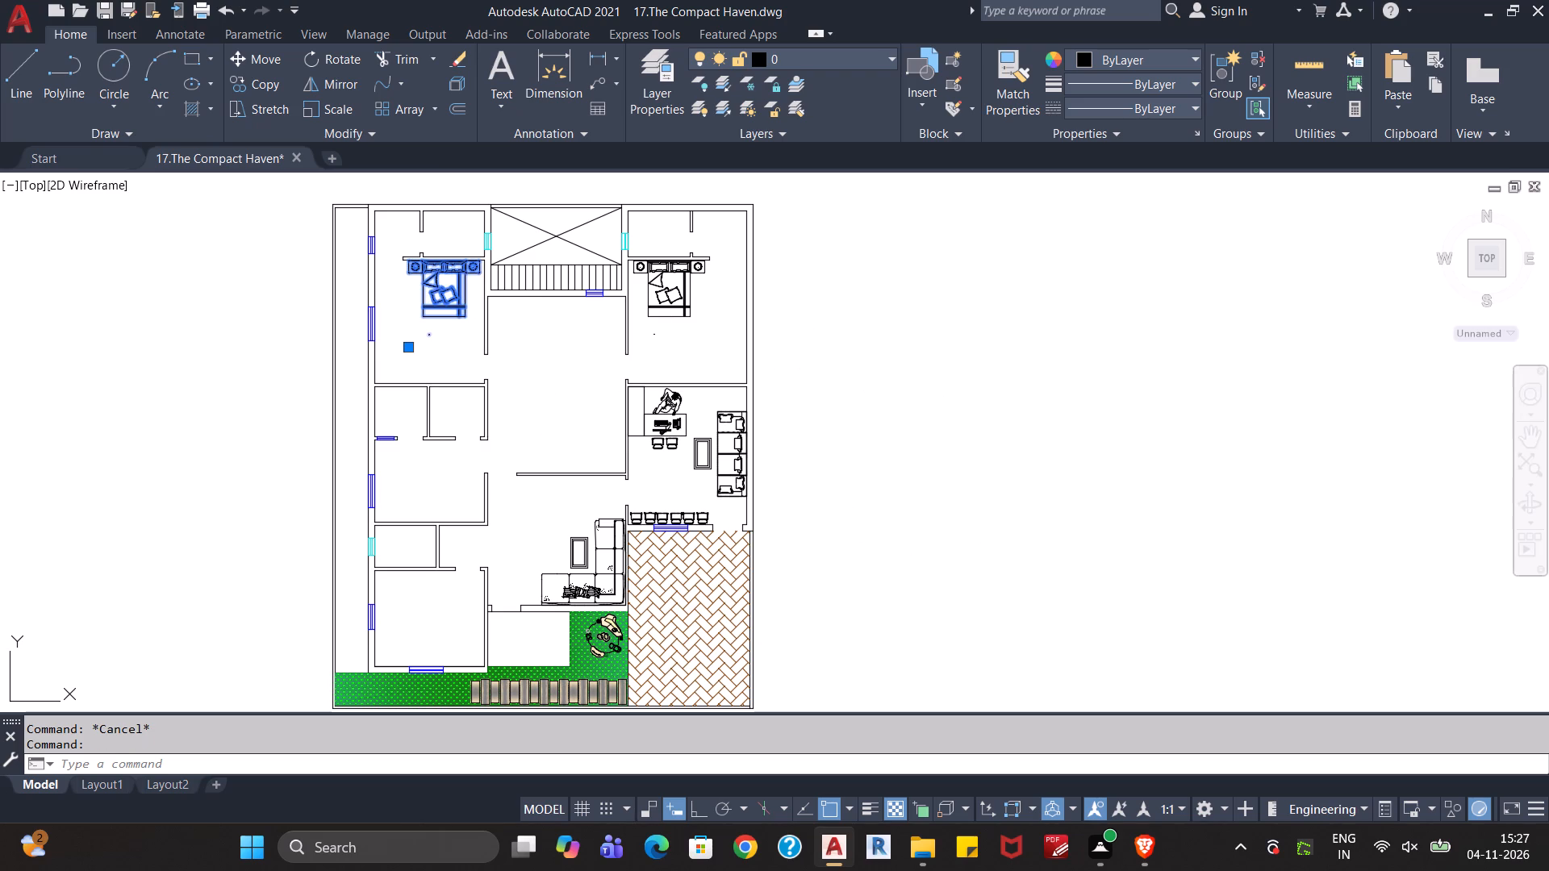
{"action": "key", "text": "ctrl+v"}
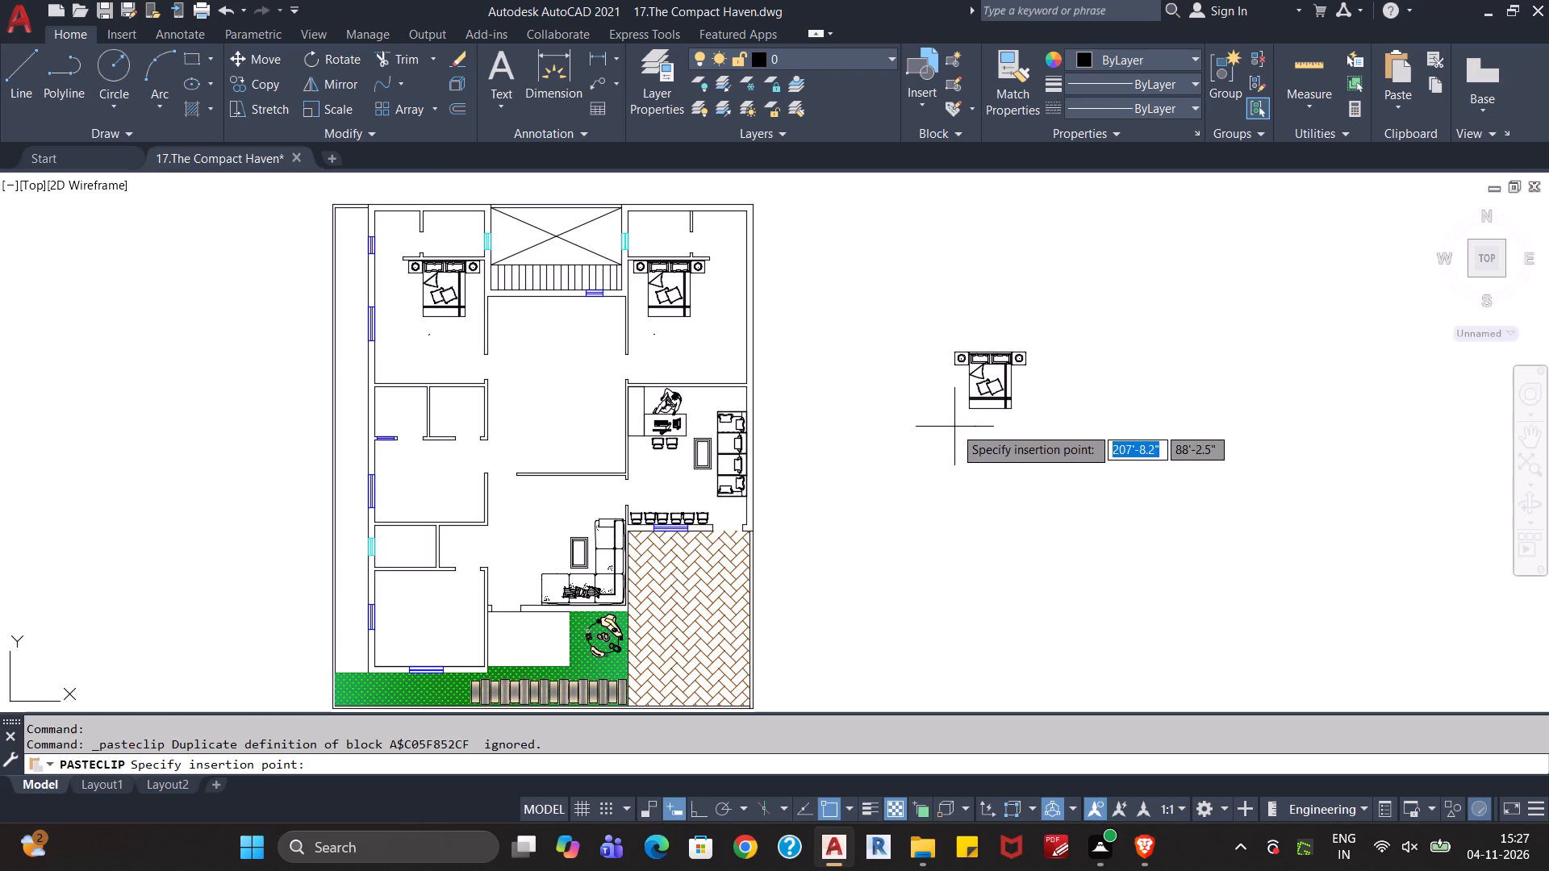
{"action": "left_click", "coordinate": [954, 427]}
Rotate the pasted bed 180 degrees with Ortho on, so its headboard faces the bottom of the plan.
{"action": "left_click", "coordinate": [1050, 323]}
{"action": "left_click", "coordinate": [949, 448]}
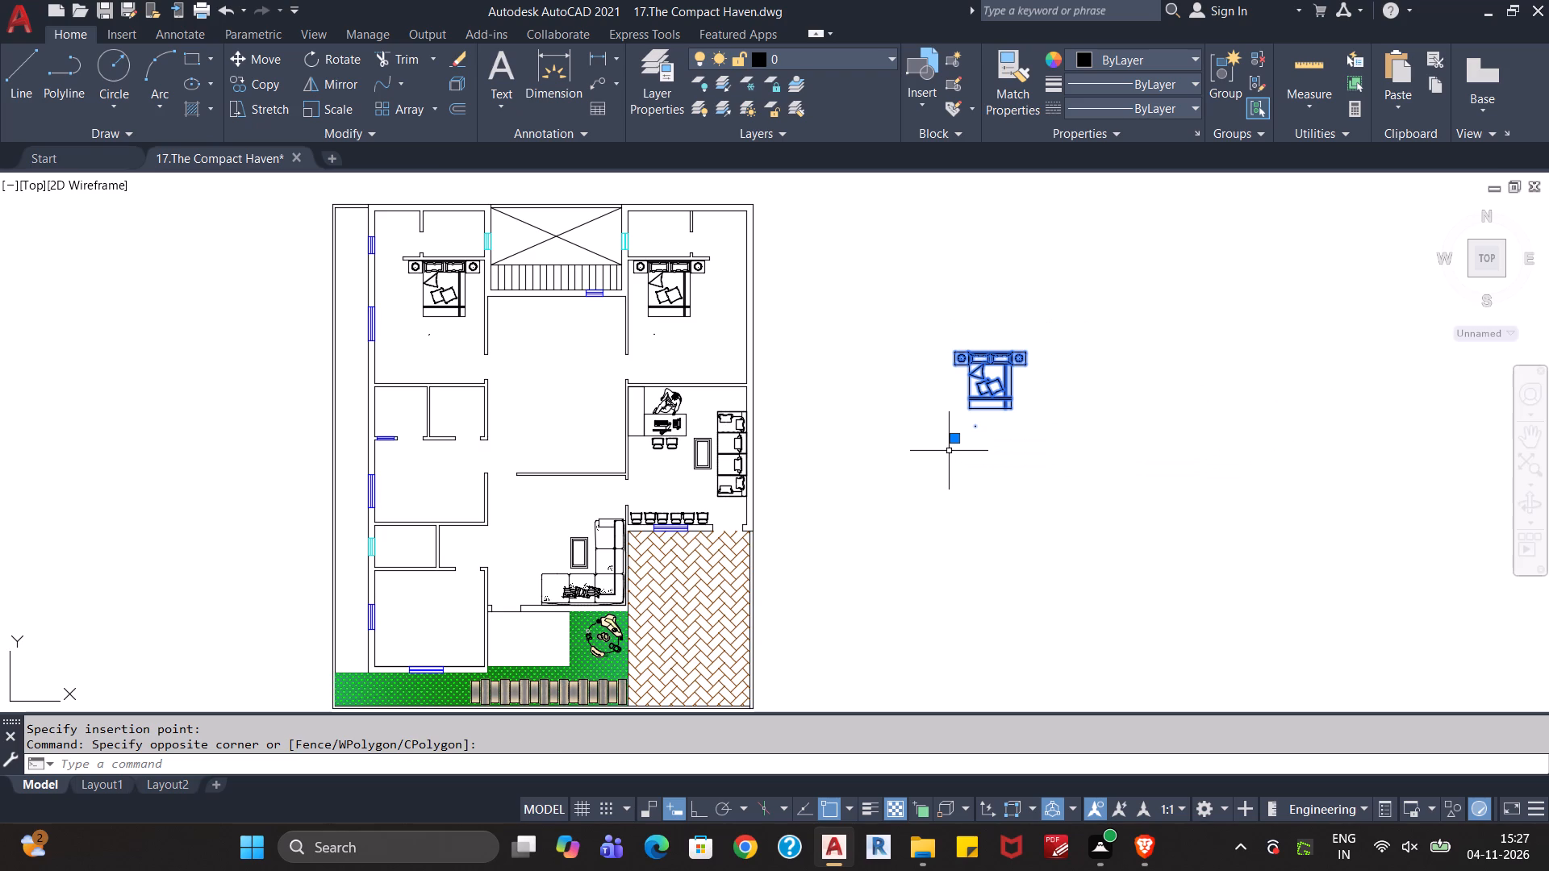
{"action": "type", "text": "ro"}
{"action": "key", "text": "Return"}
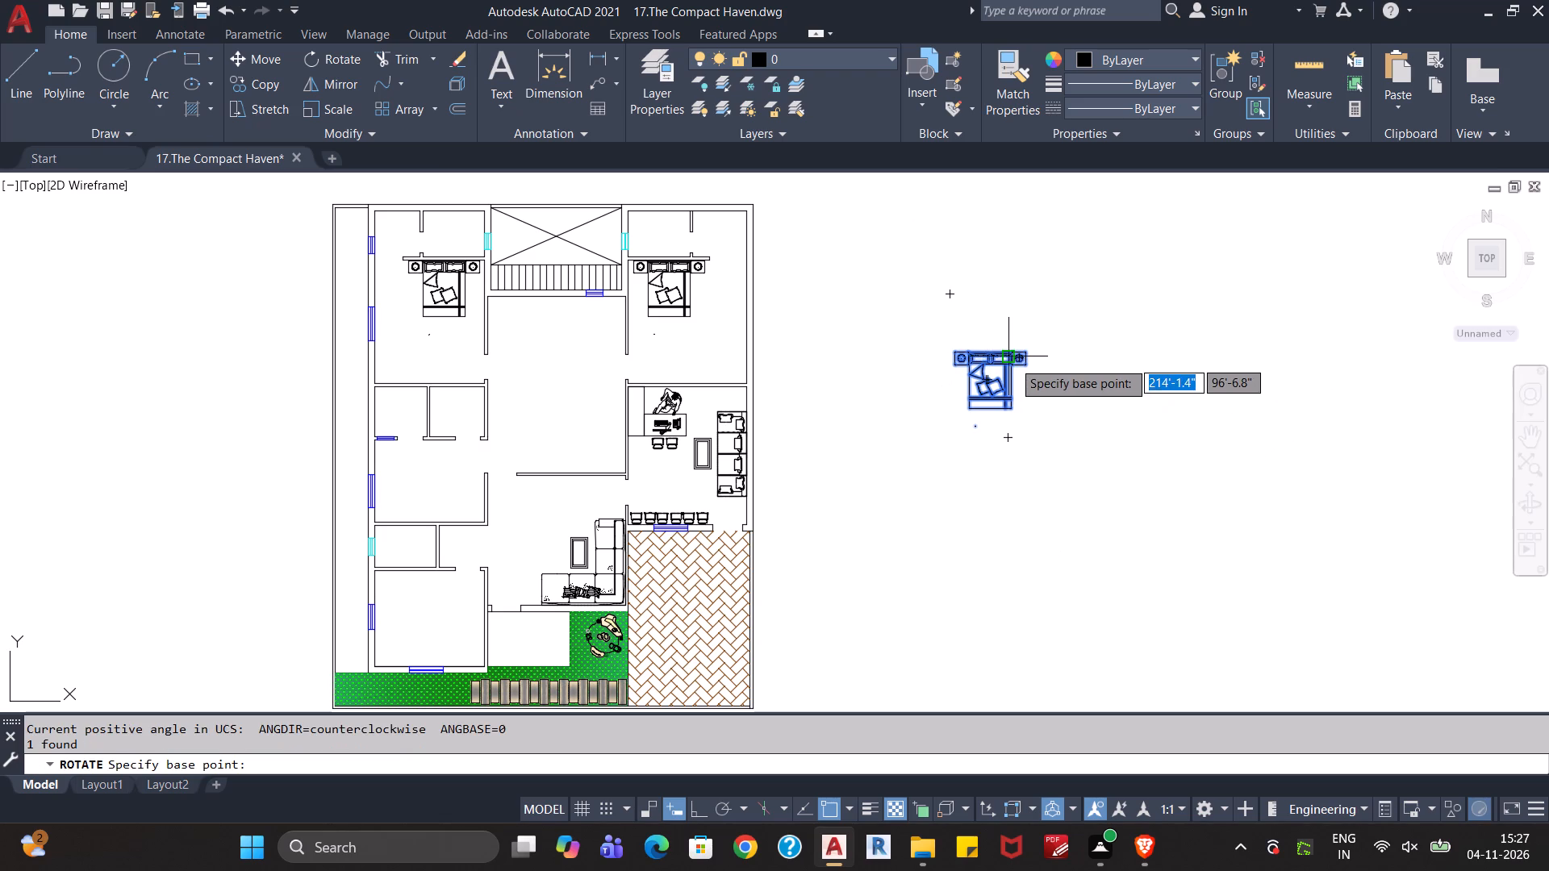
{"action": "left_click", "coordinate": [1015, 360]}
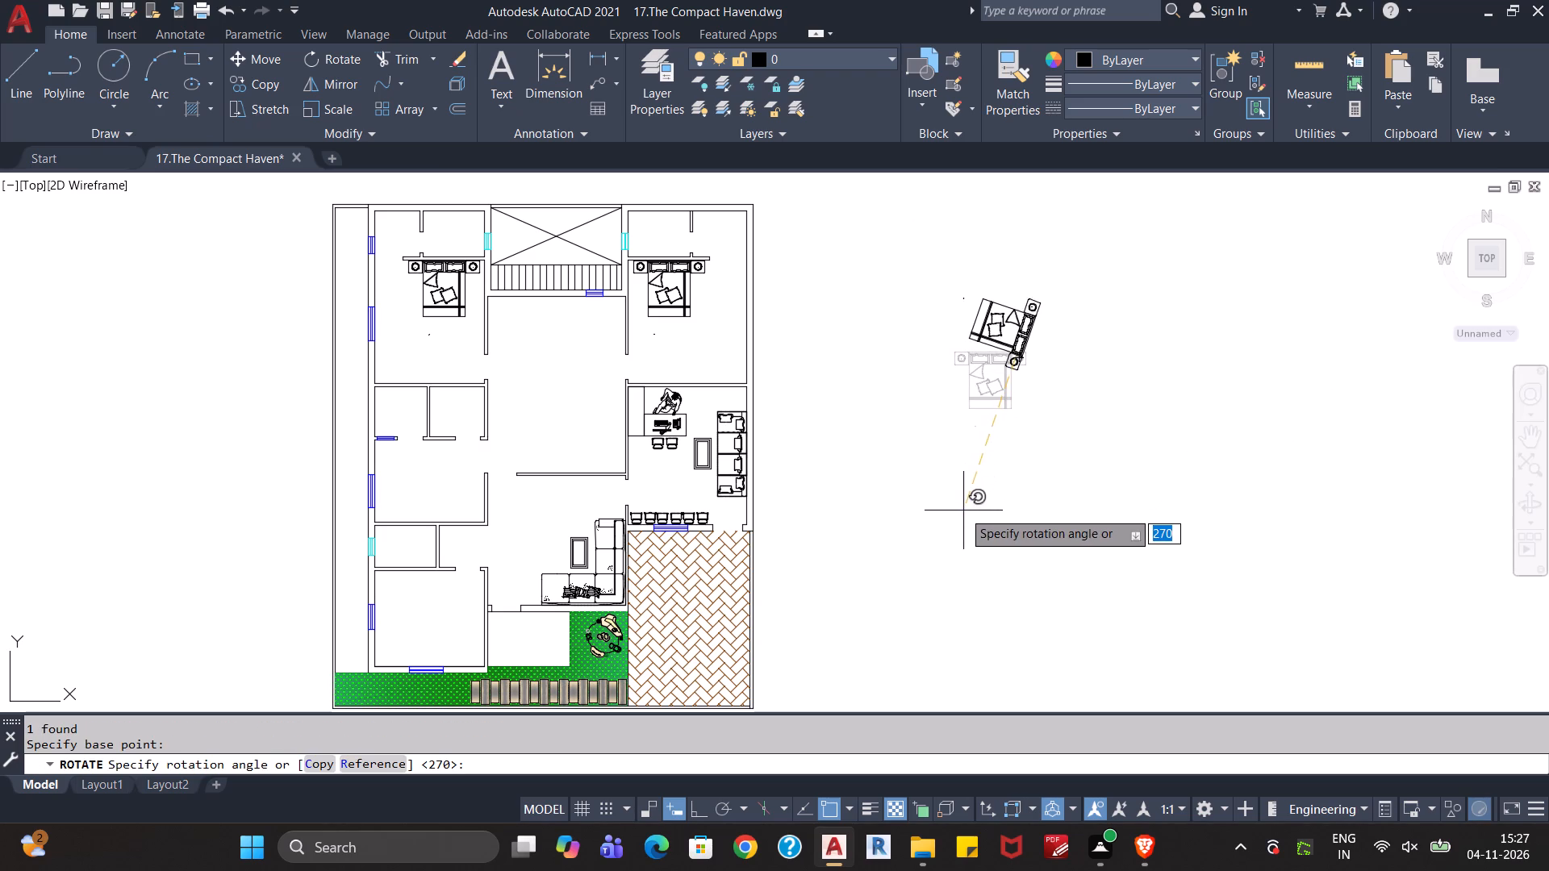
{"action": "key", "text": "F8"}
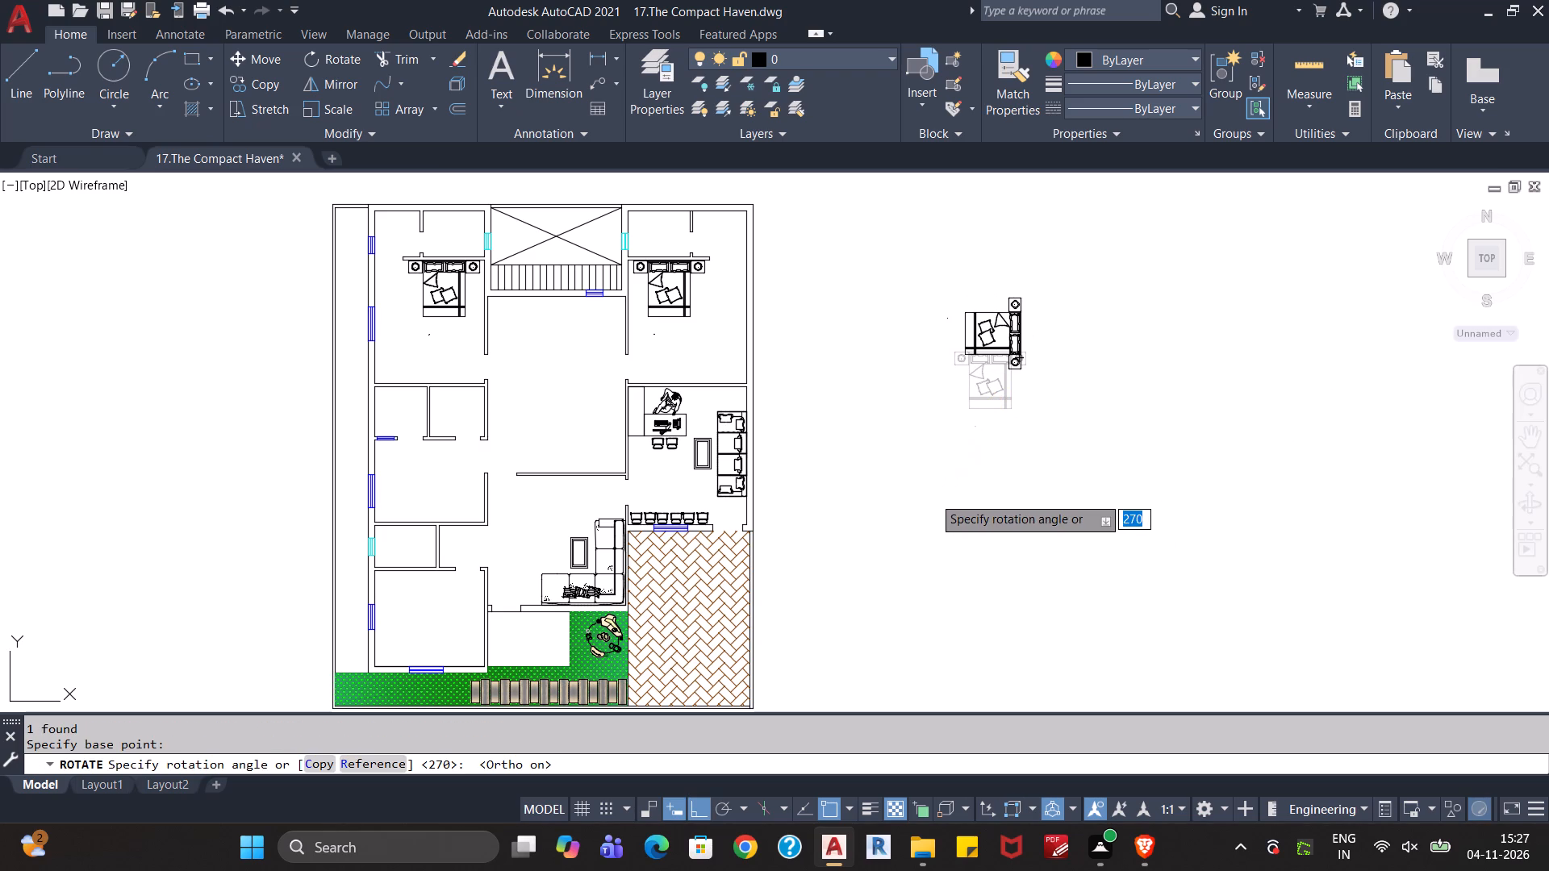
{"action": "left_click", "coordinate": [920, 361]}
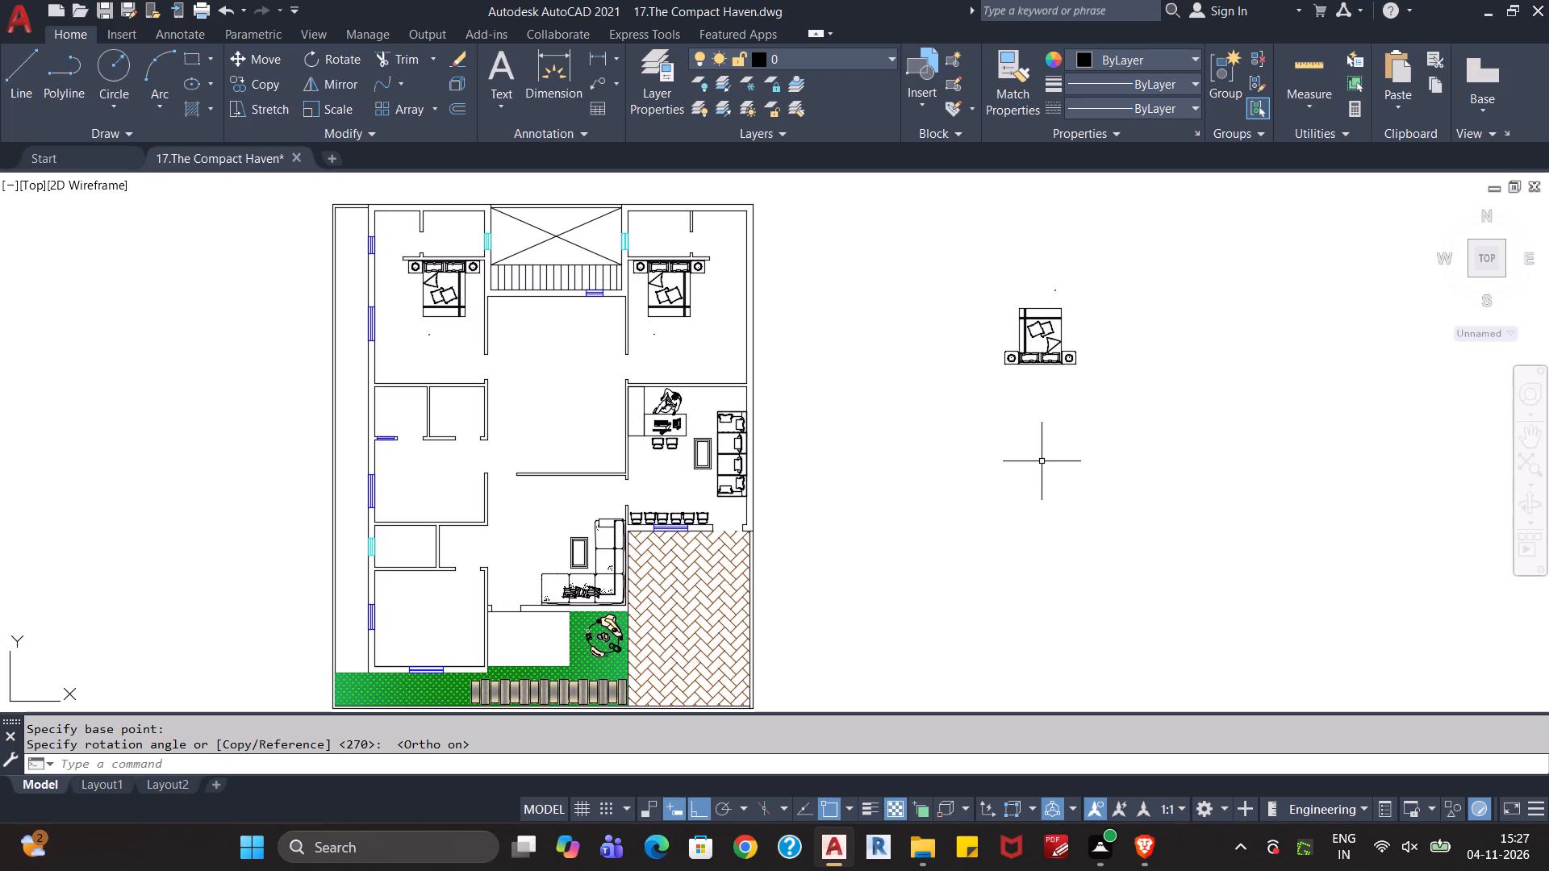
Cut the rotated bed and paste it into the plan's lower-left room, with its headboard along the bottom wall by the window.
{"action": "left_click", "coordinate": [1104, 294]}
{"action": "left_click", "coordinate": [1012, 417]}
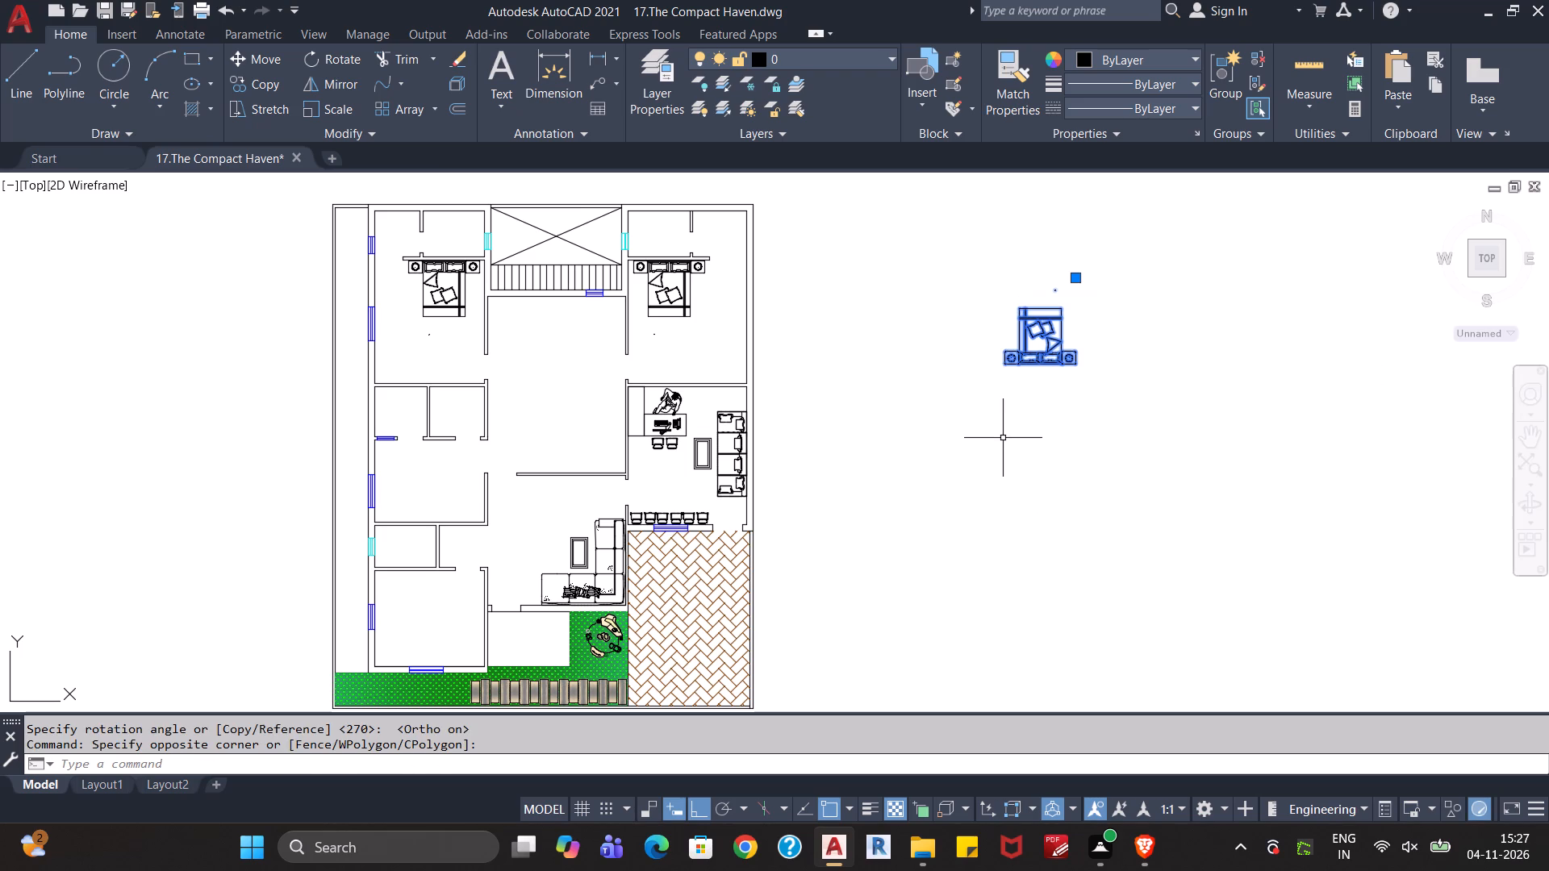
{"action": "key", "text": "ctrl+x"}
{"action": "key", "text": "ctrl+v"}
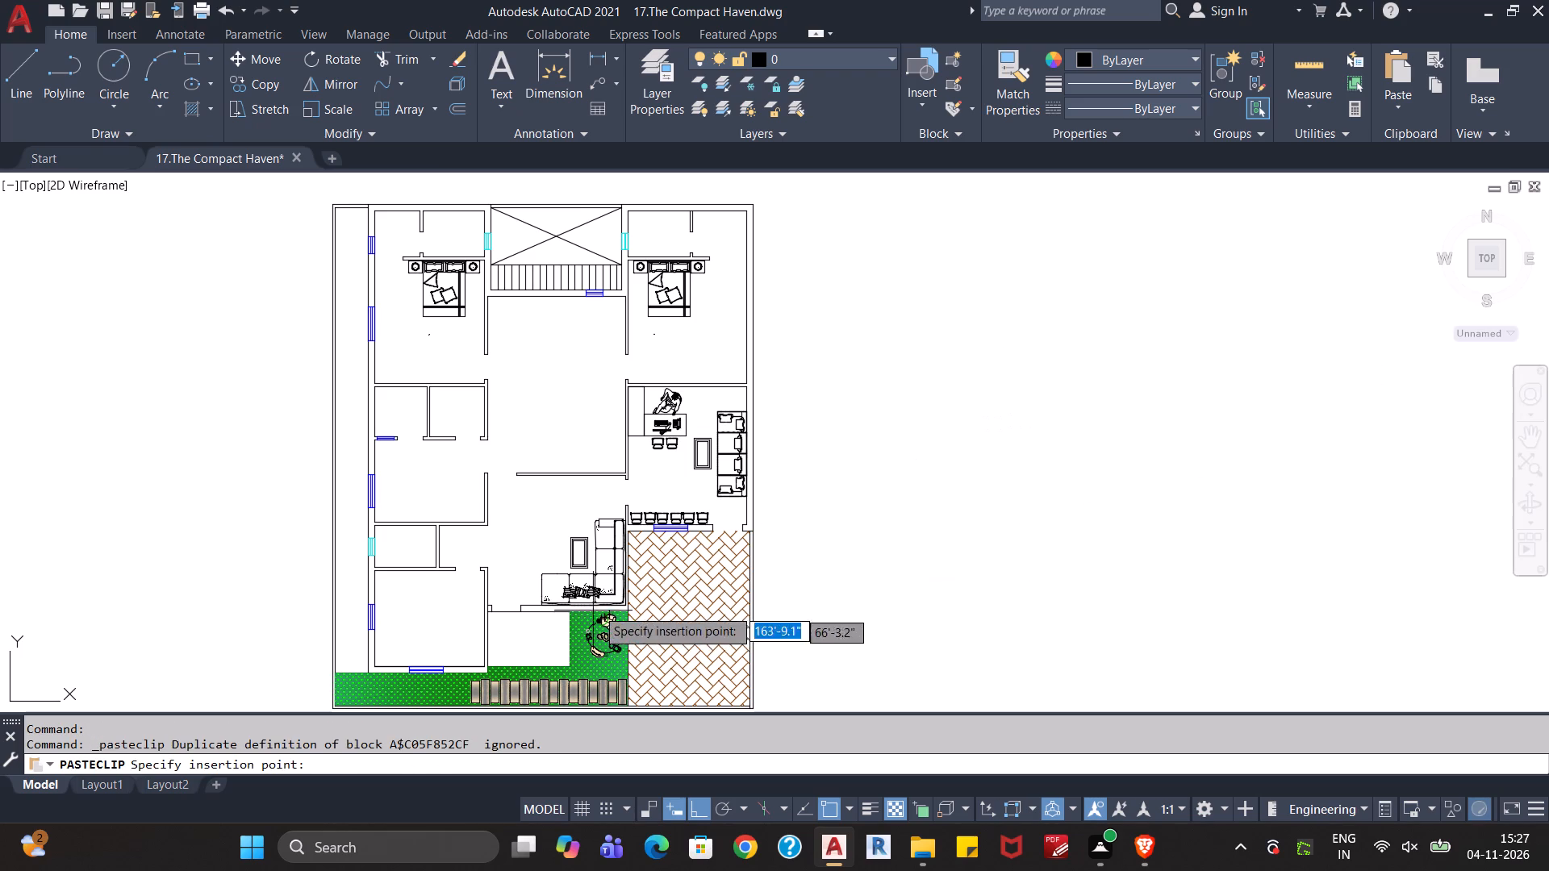
{"action": "middle_click_drag", "start_coordinate": [598, 604], "coordinate": [910, 459]}
{"action": "scroll", "coordinate": [699, 558], "scroll_direction": "up", "scroll_amount": 3}
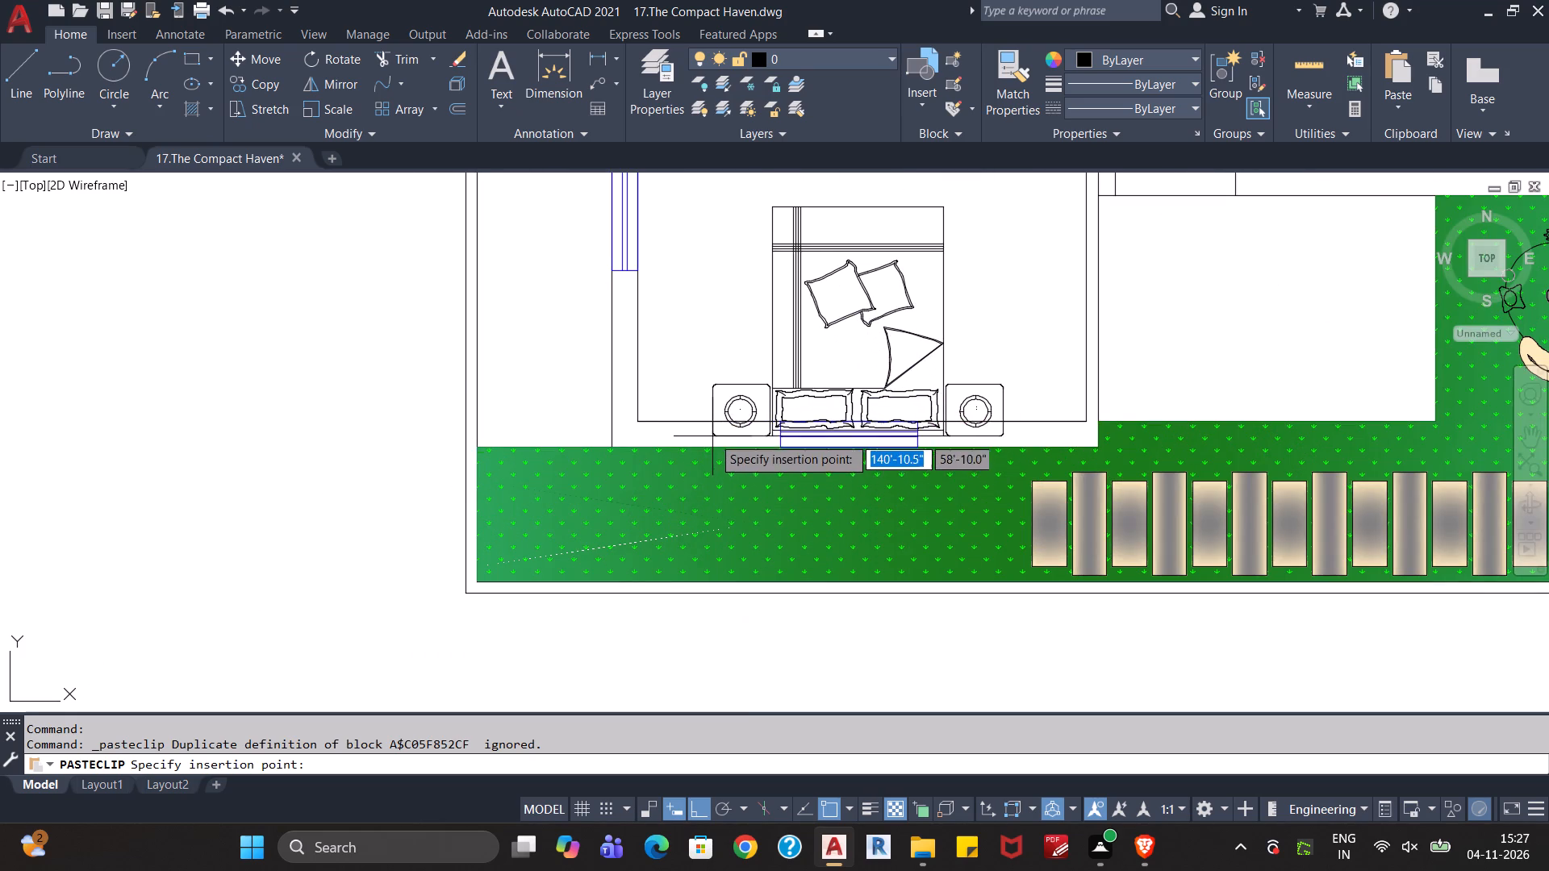
{"action": "scroll", "coordinate": [710, 422], "scroll_direction": "up", "scroll_amount": 3}
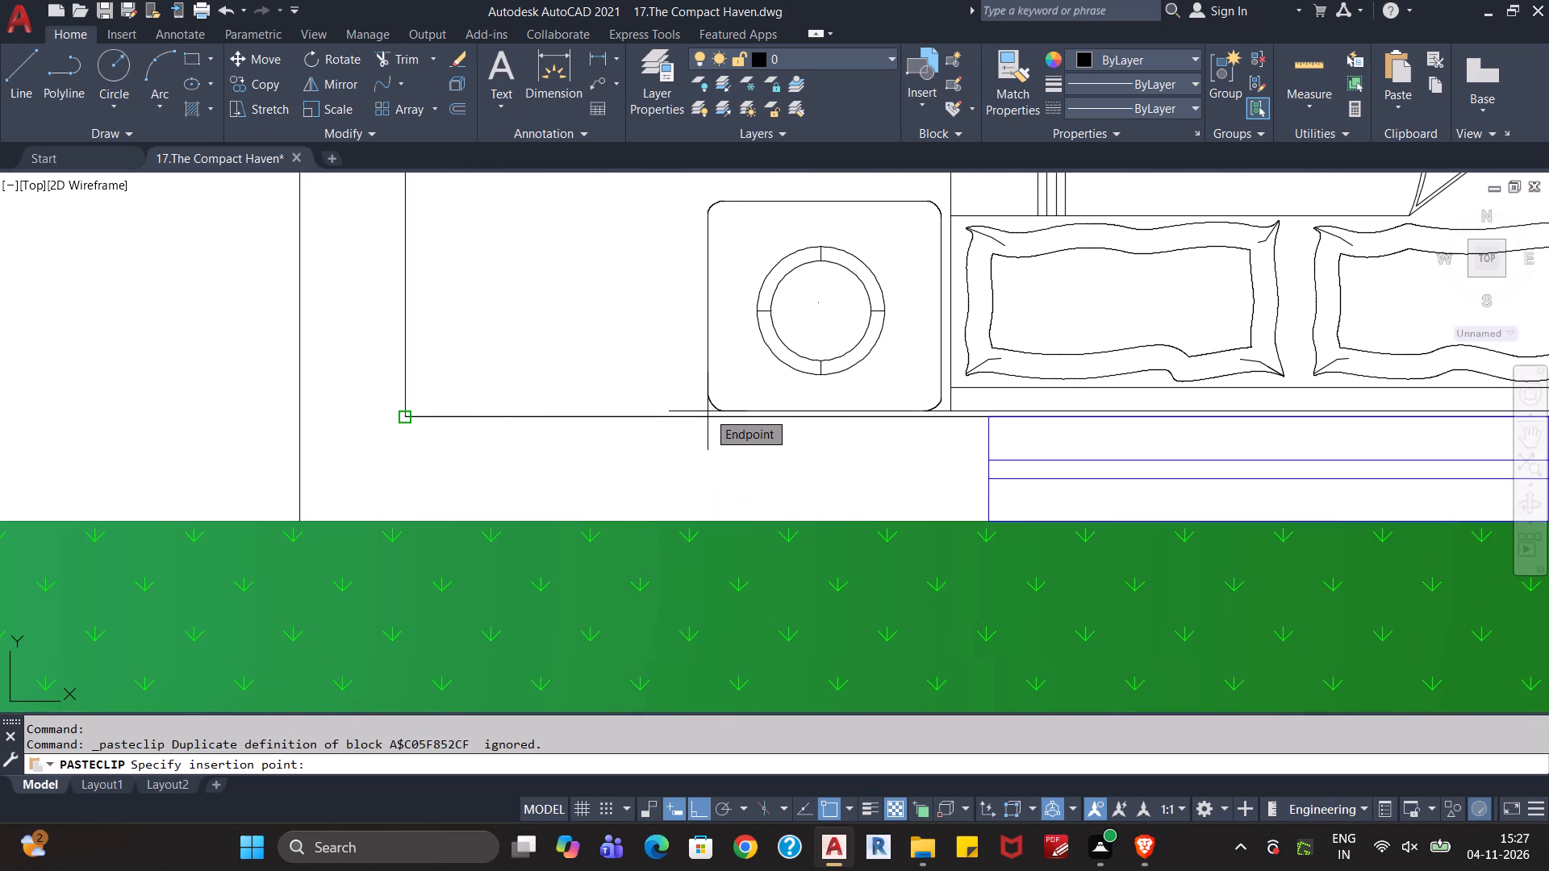
{"action": "scroll", "coordinate": [708, 411], "scroll_direction": "up", "scroll_amount": 2}
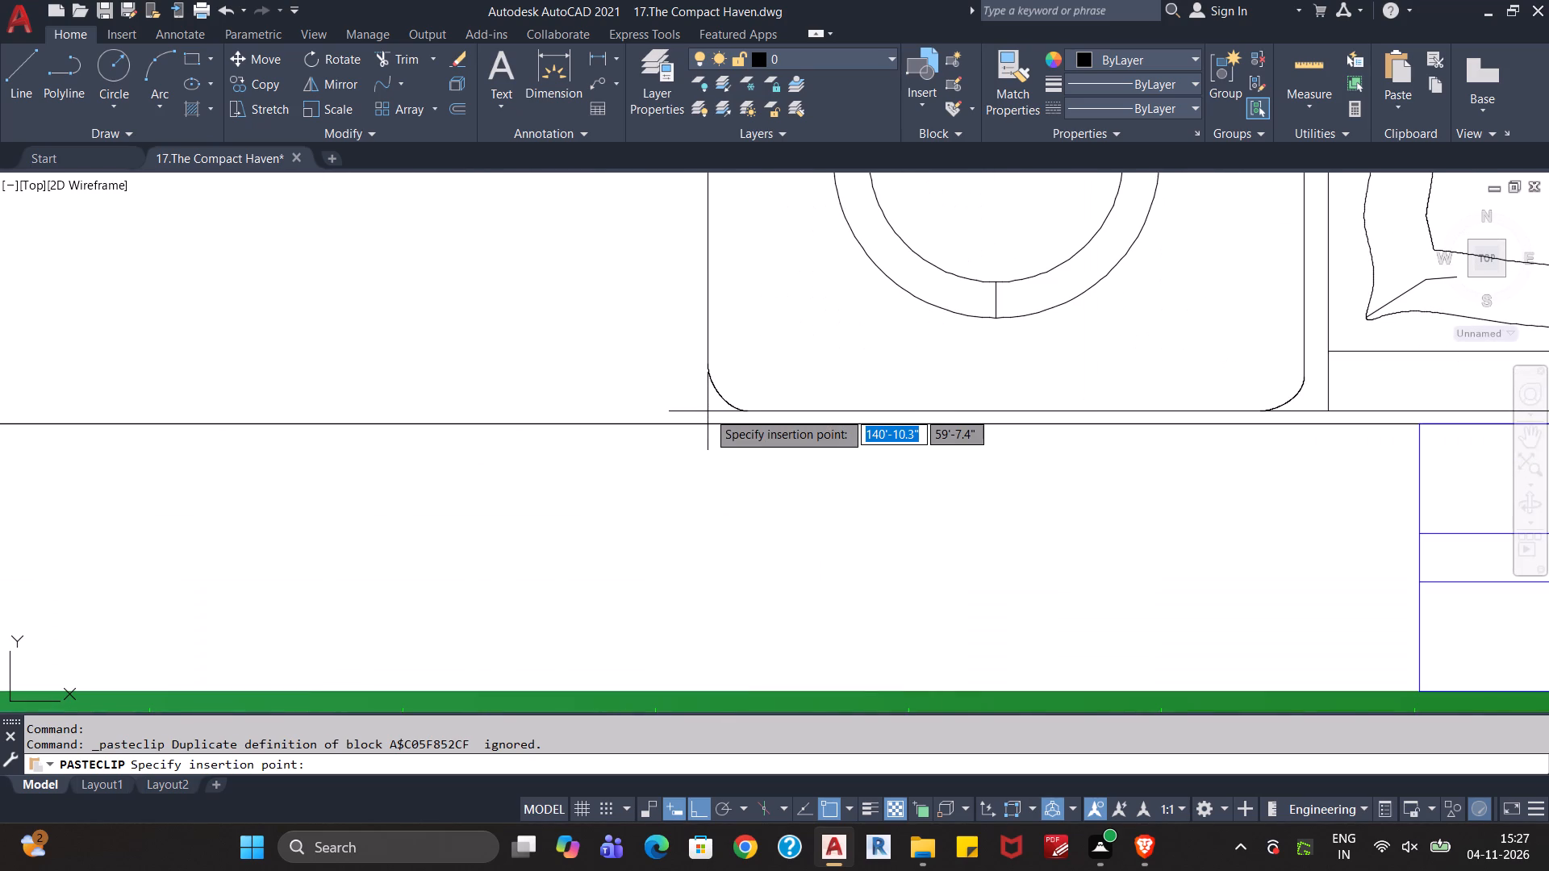
{"action": "left_click", "coordinate": [708, 411]}
{"action": "scroll", "coordinate": [745, 423], "scroll_direction": "down", "scroll_amount": 2}
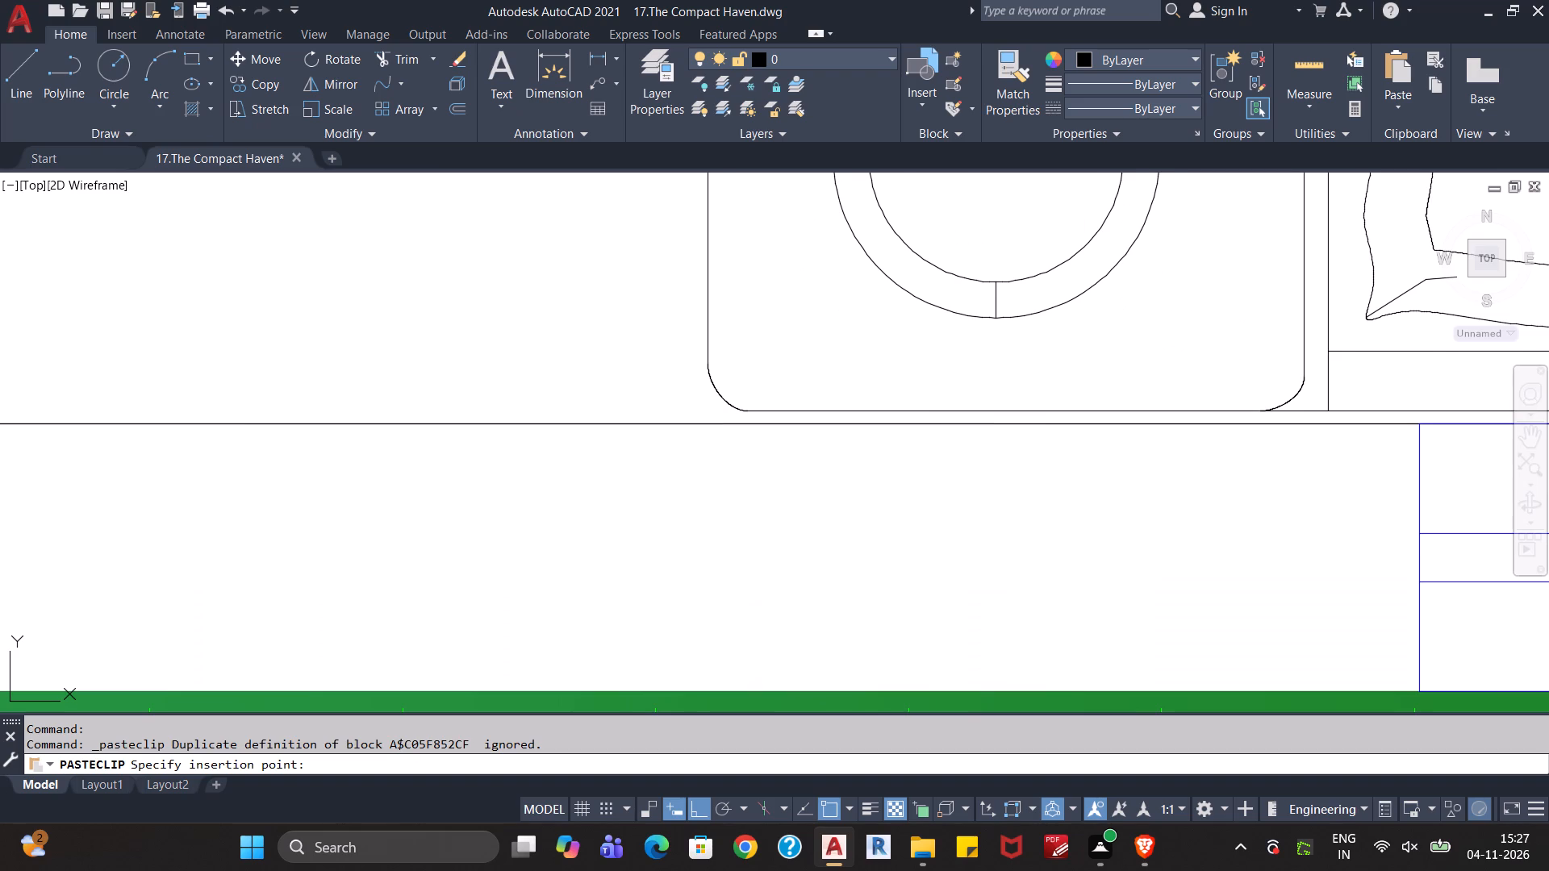
{"action": "scroll", "coordinate": [839, 434], "scroll_direction": "down", "scroll_amount": 4}
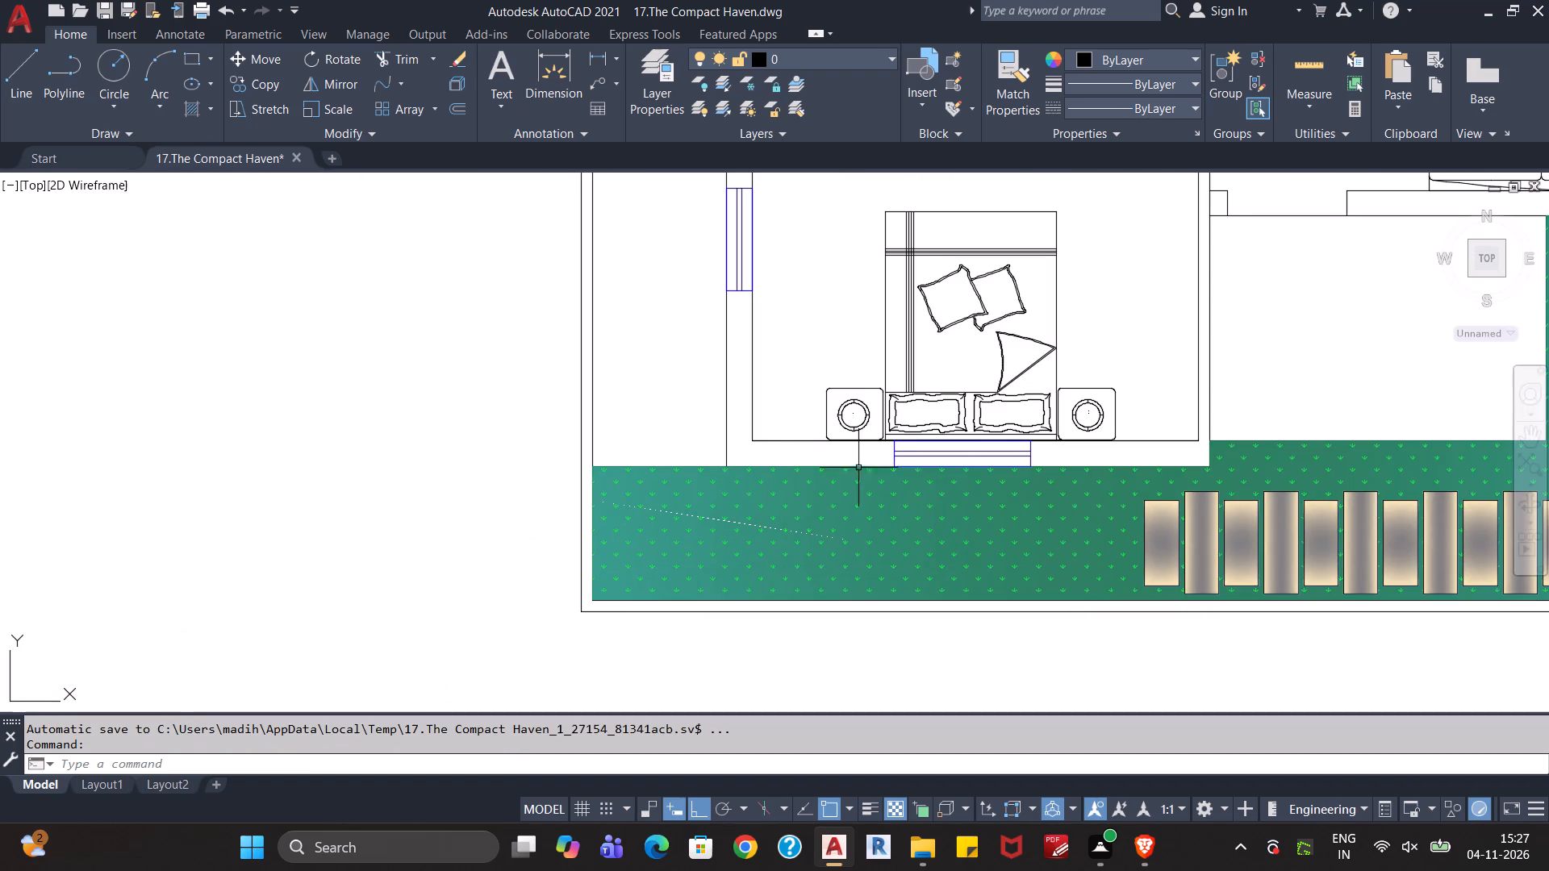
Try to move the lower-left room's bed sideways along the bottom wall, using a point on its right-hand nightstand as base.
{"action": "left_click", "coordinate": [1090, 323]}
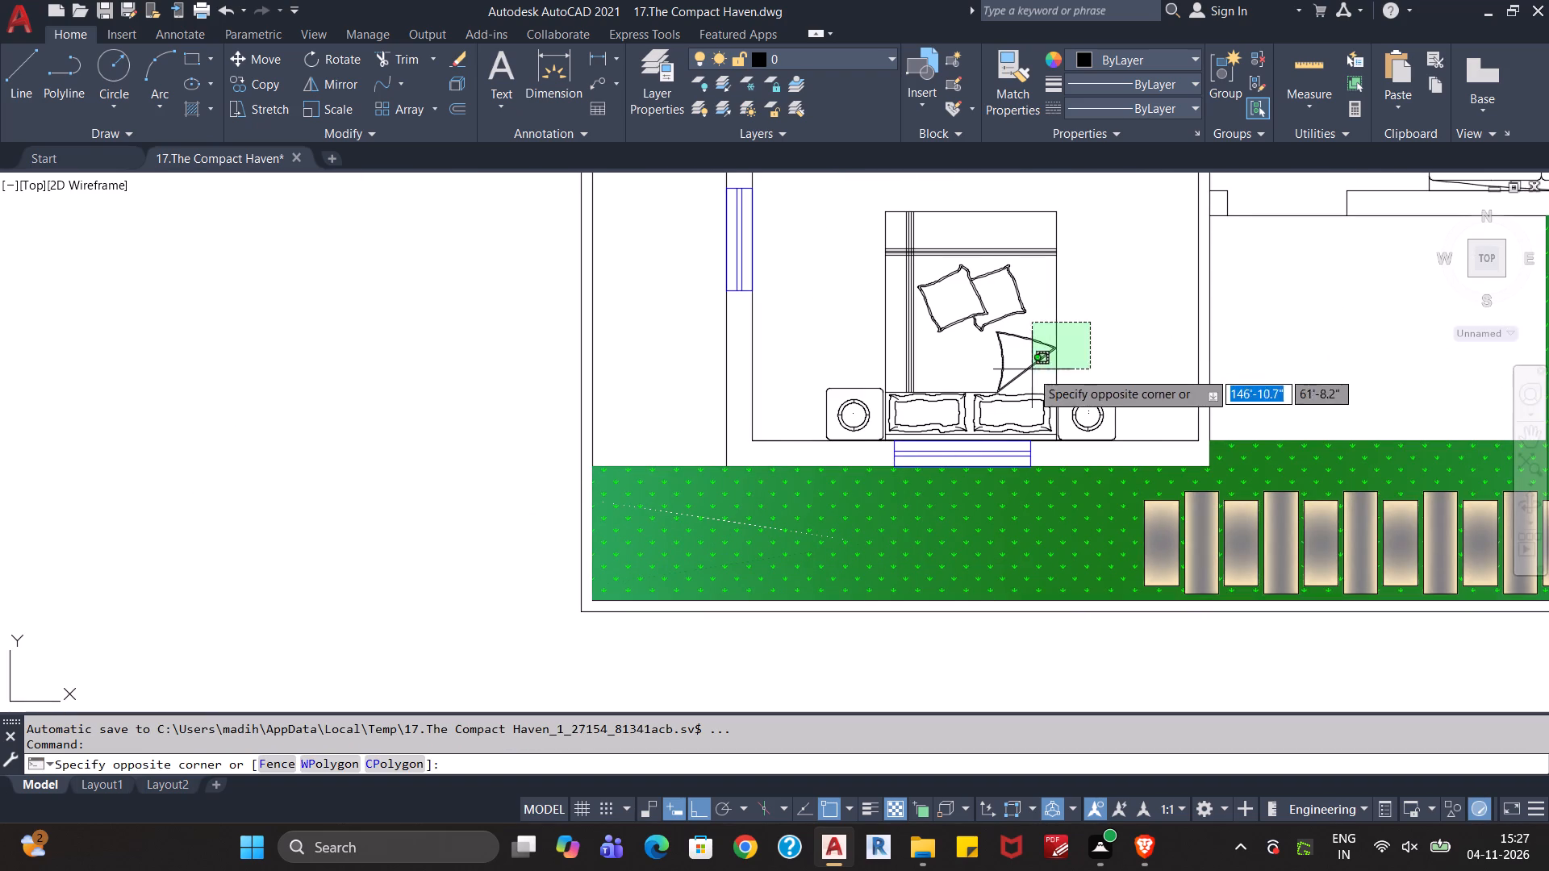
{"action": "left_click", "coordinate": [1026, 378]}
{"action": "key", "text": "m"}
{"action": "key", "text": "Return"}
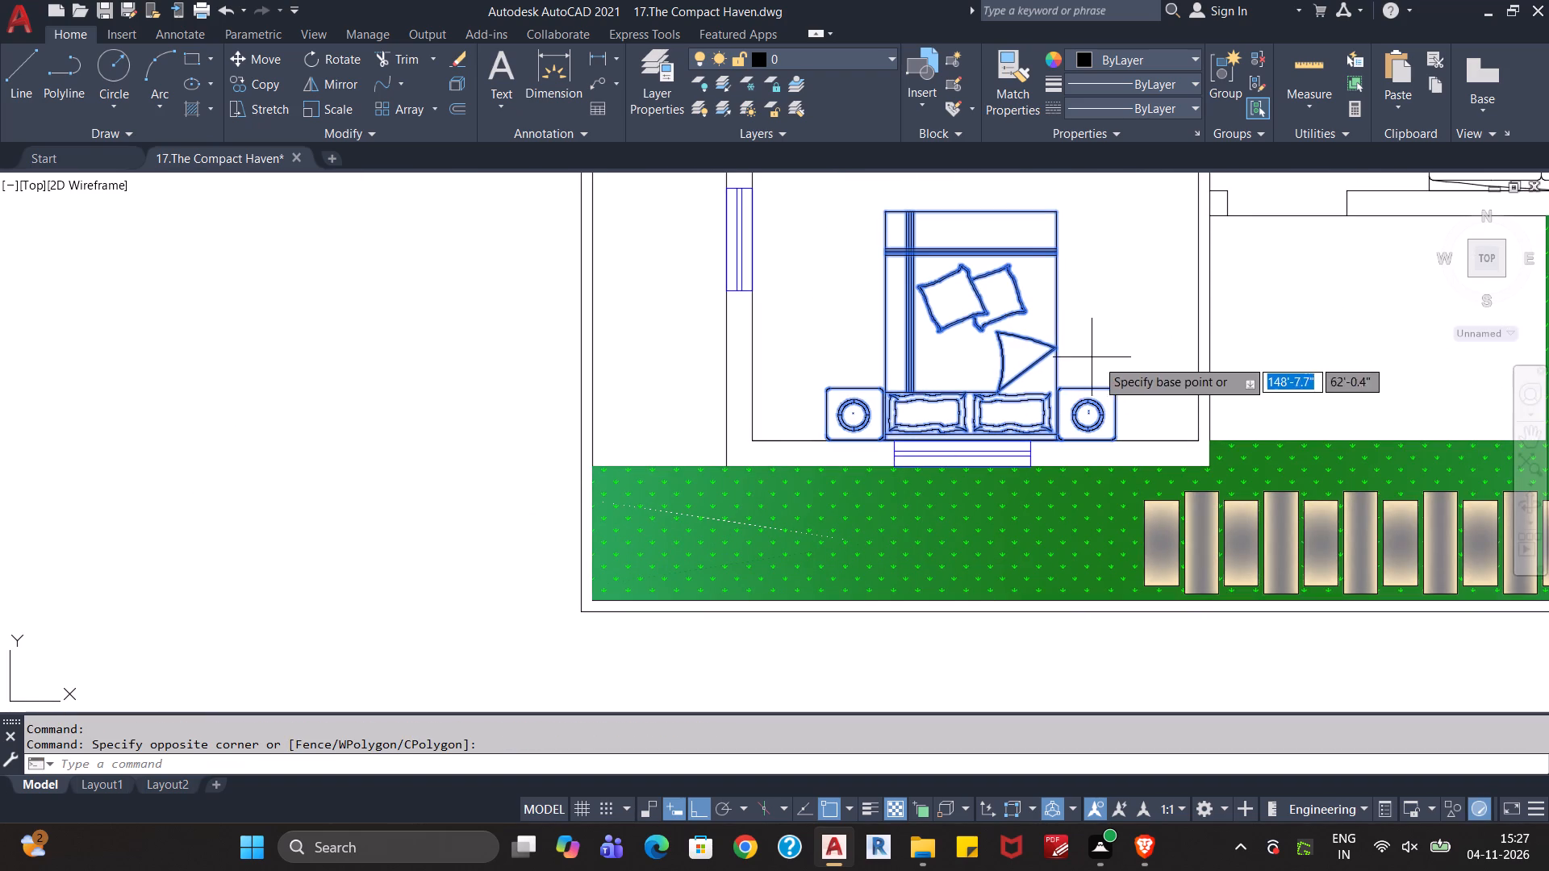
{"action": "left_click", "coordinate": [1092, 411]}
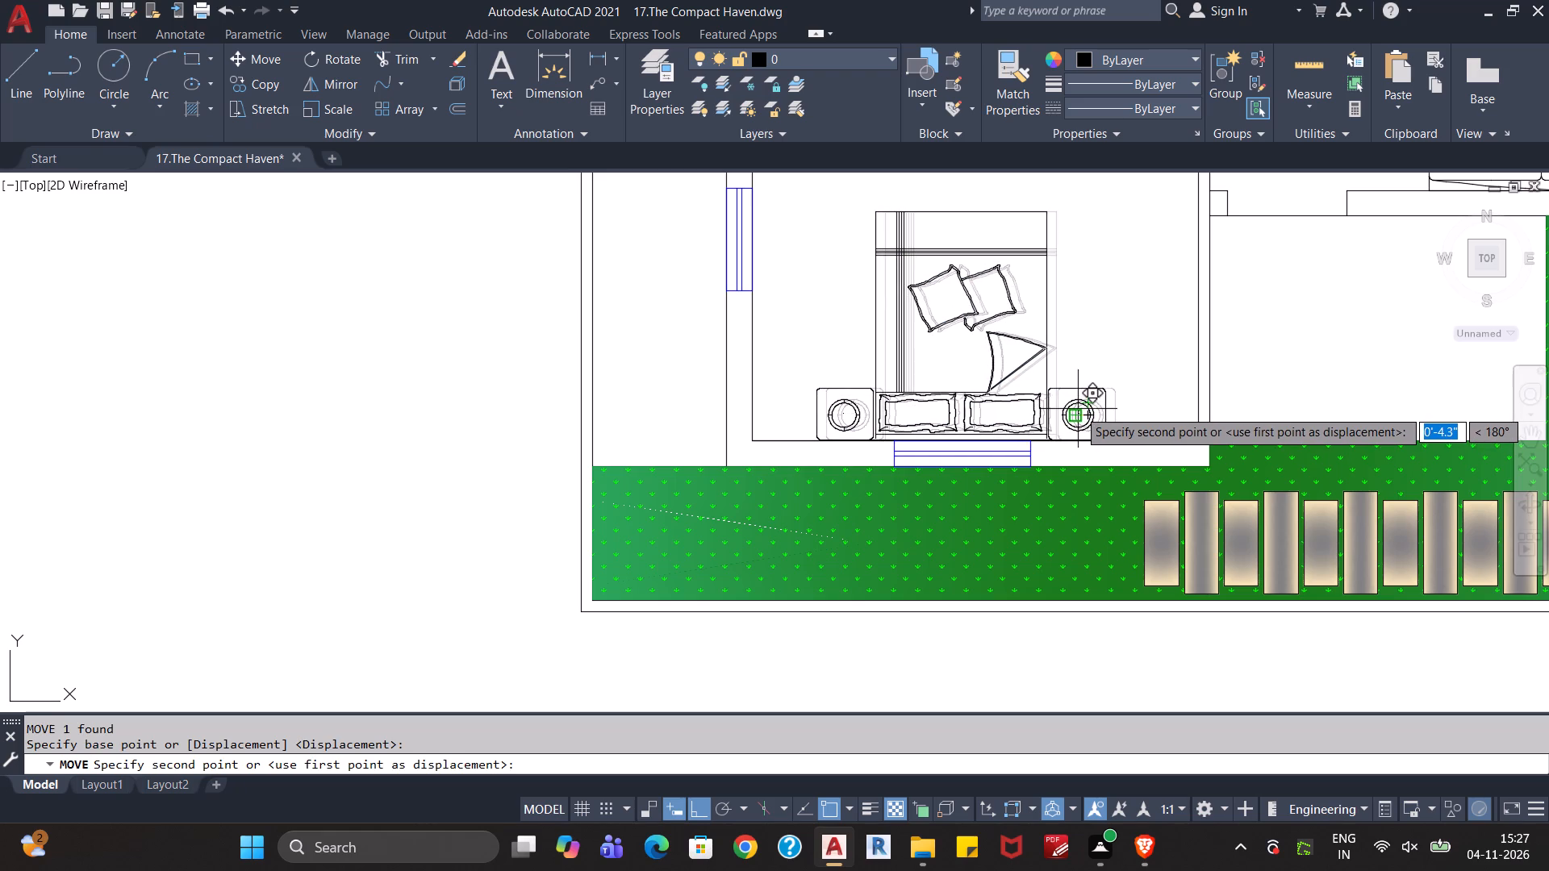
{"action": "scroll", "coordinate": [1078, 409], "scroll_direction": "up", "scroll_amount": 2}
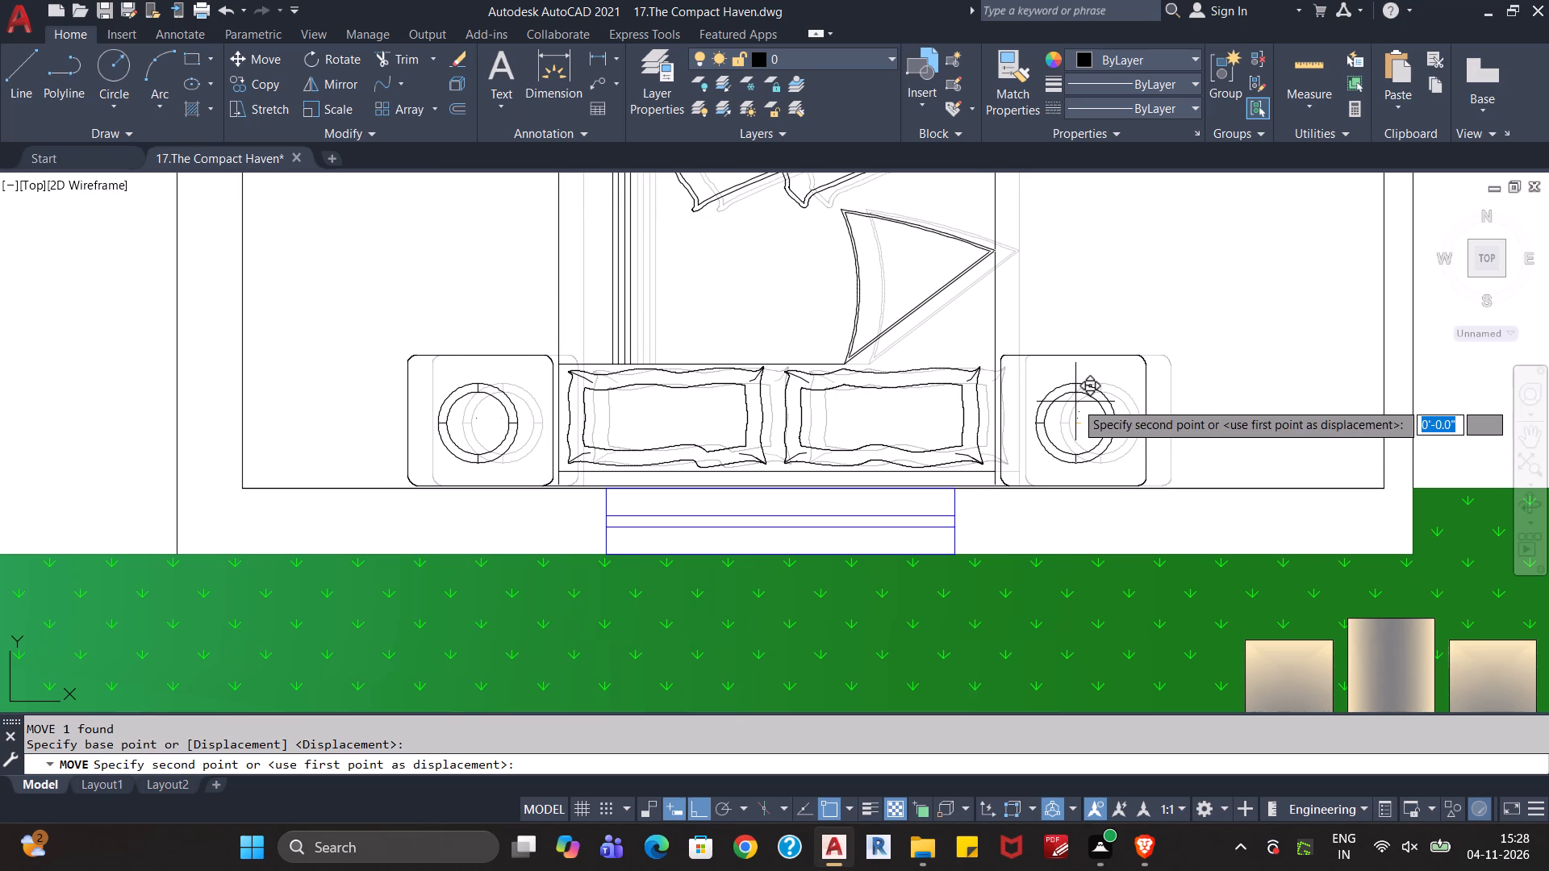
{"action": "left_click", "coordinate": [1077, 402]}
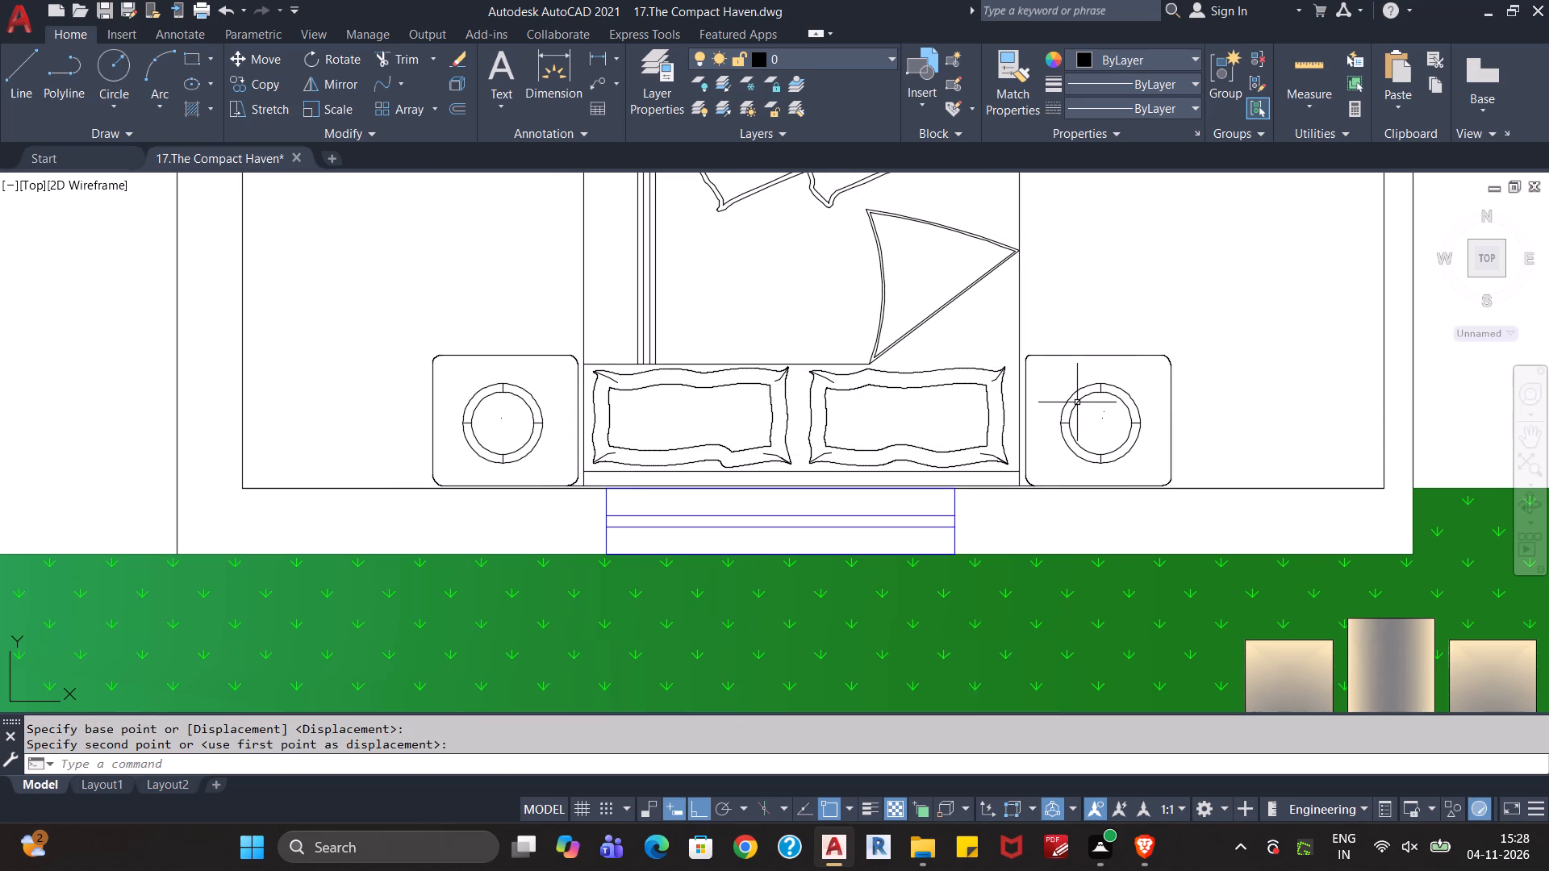
Nudge the bed left along the bottom wall with Ortho in two moves, about 1.2" and about 1.3", toward the window's centre.
{"action": "left_click", "coordinate": [1165, 340]}
{"action": "left_click", "coordinate": [1117, 392]}
{"action": "key", "text": "m"}
{"action": "key", "text": "Return"}
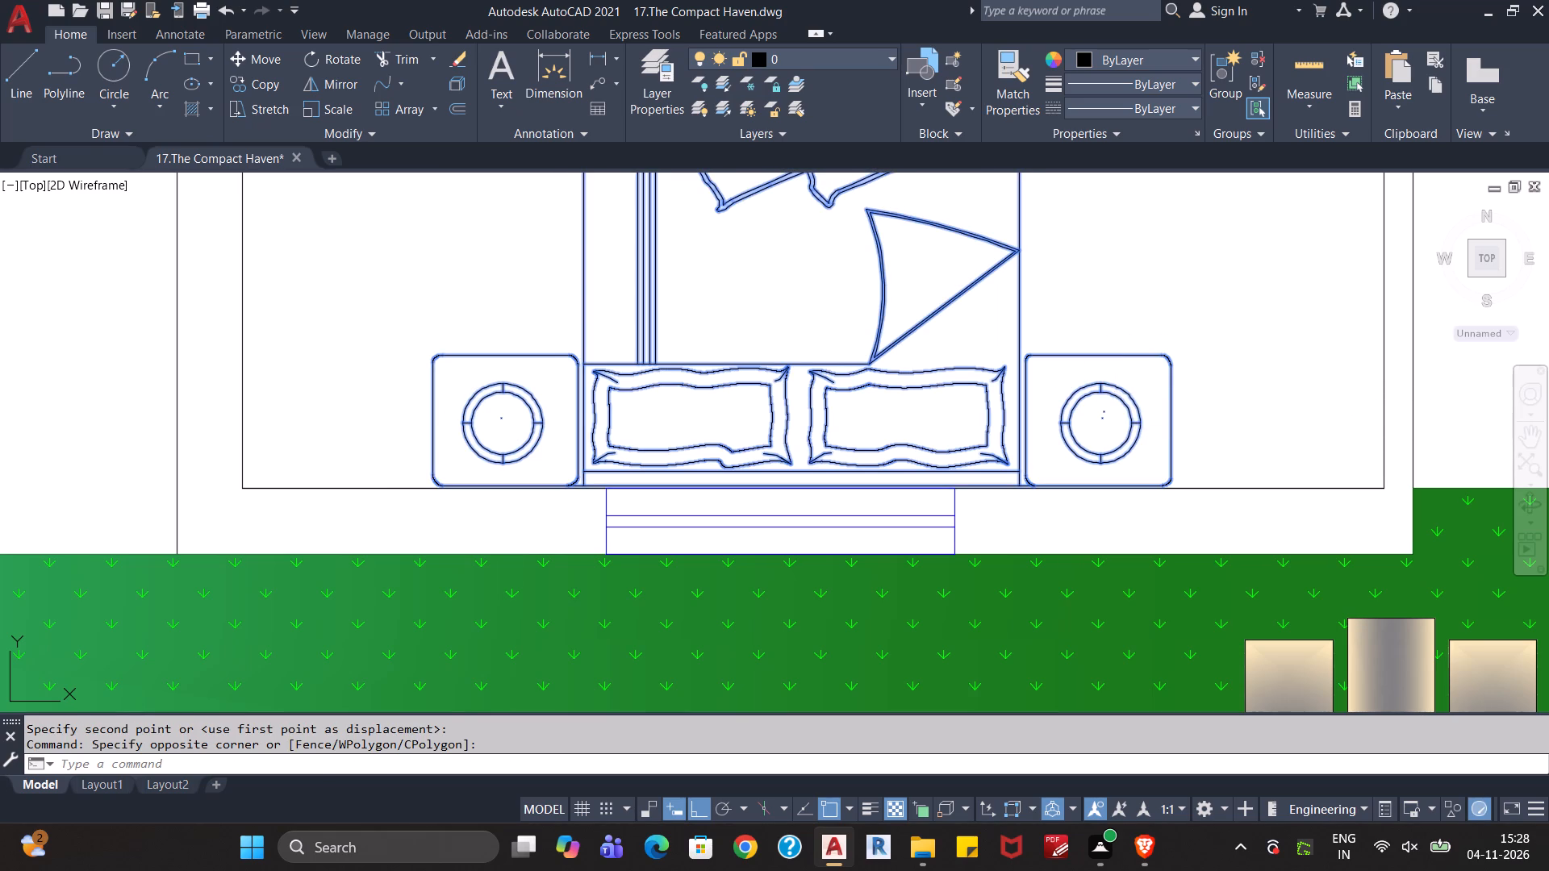
{"action": "left_click", "coordinate": [1099, 421]}
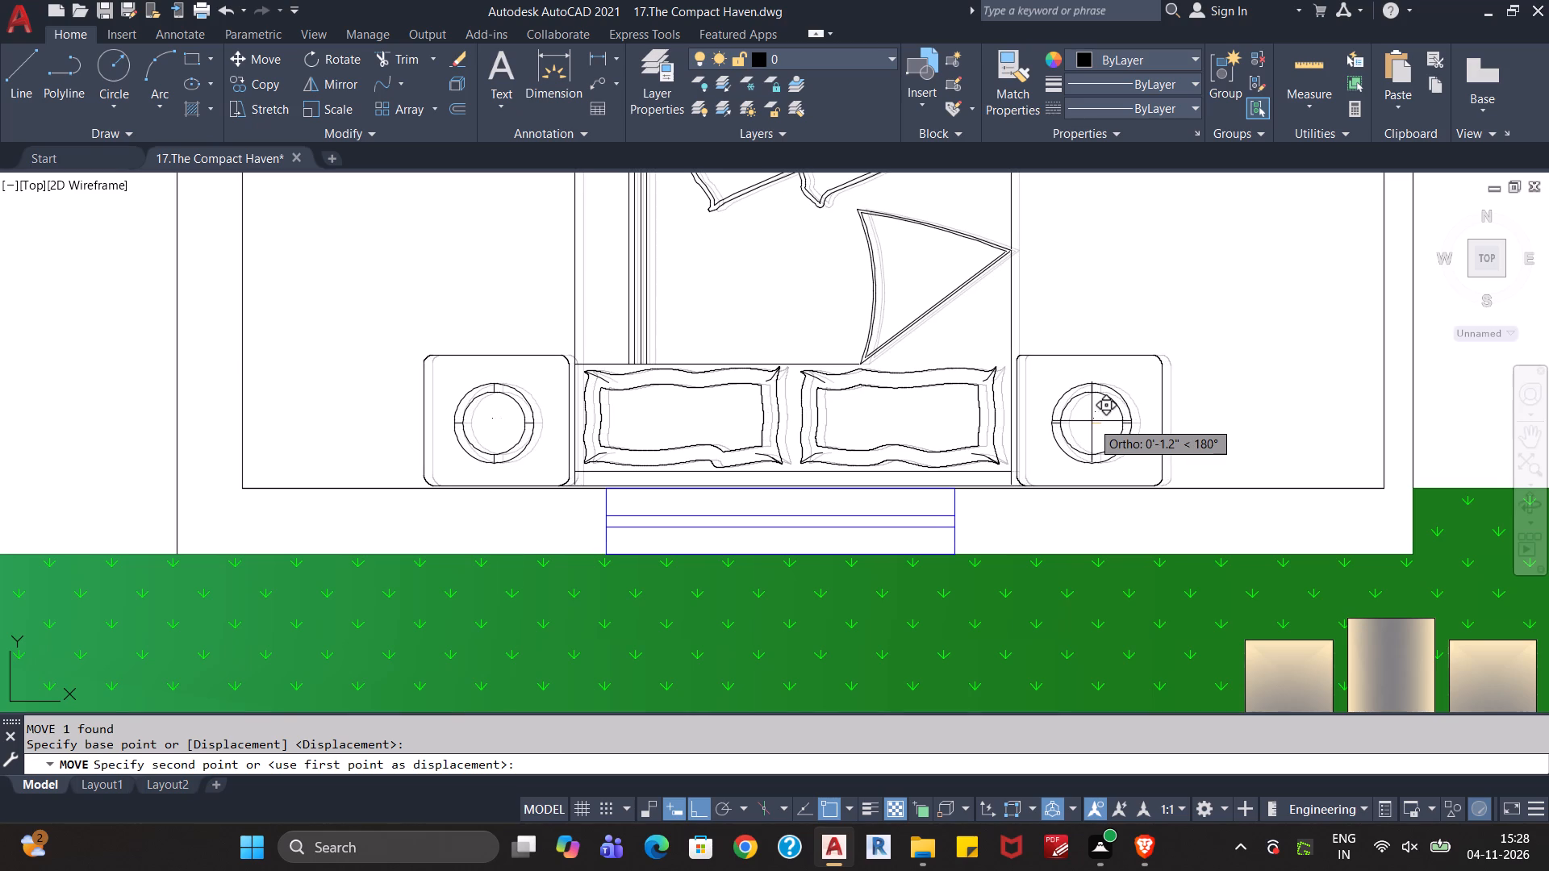
{"action": "left_click", "coordinate": [1092, 421]}
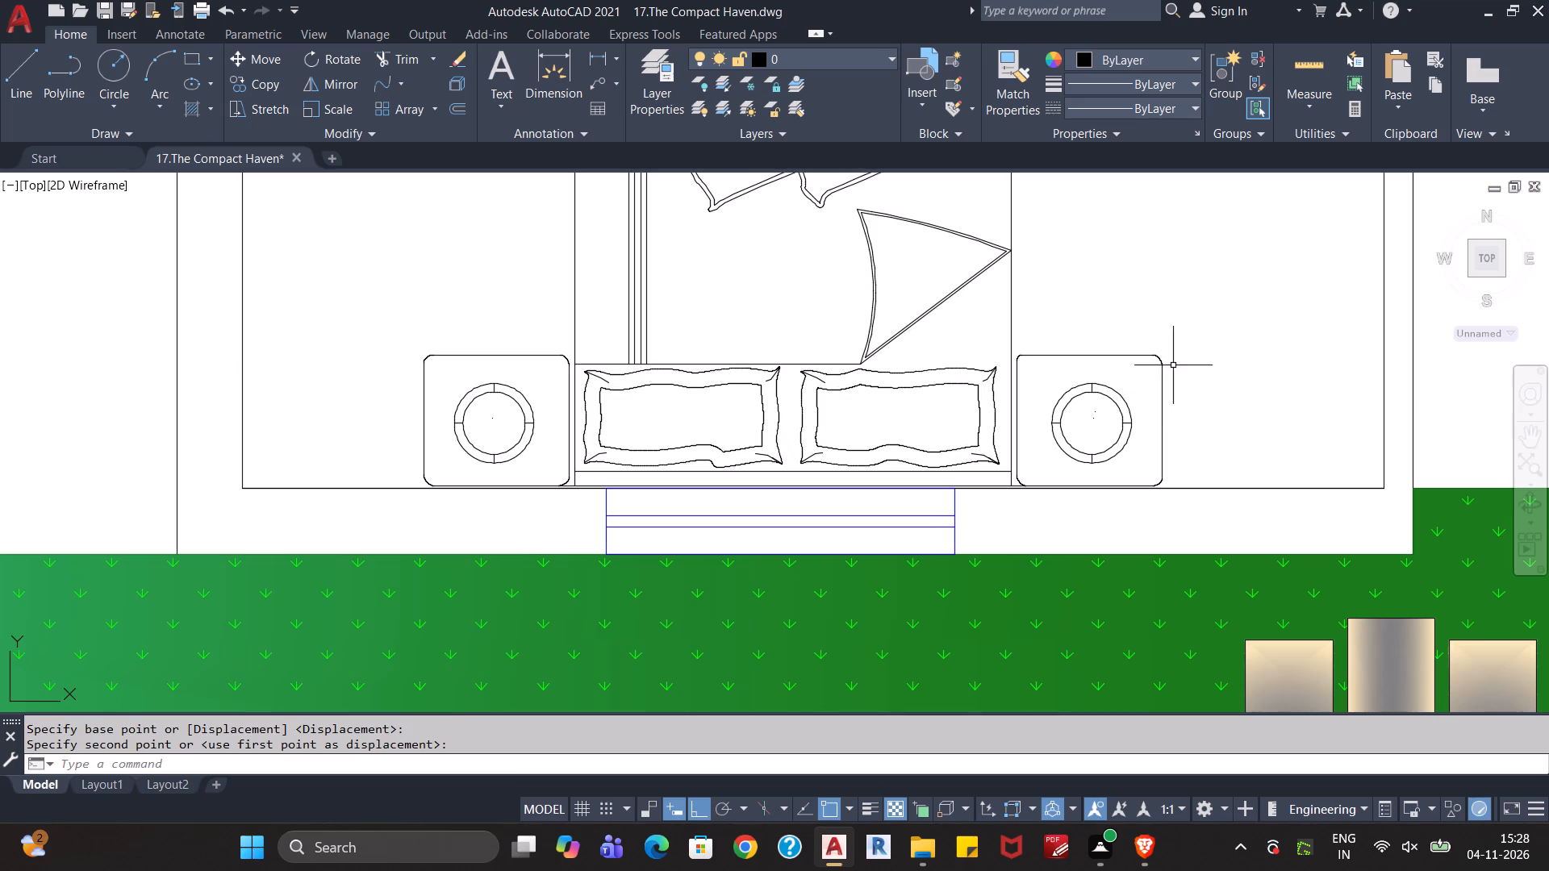
{"action": "left_click", "coordinate": [1187, 339]}
{"action": "left_click", "coordinate": [1143, 385]}
{"action": "key", "text": "m"}
{"action": "key", "text": "Return"}
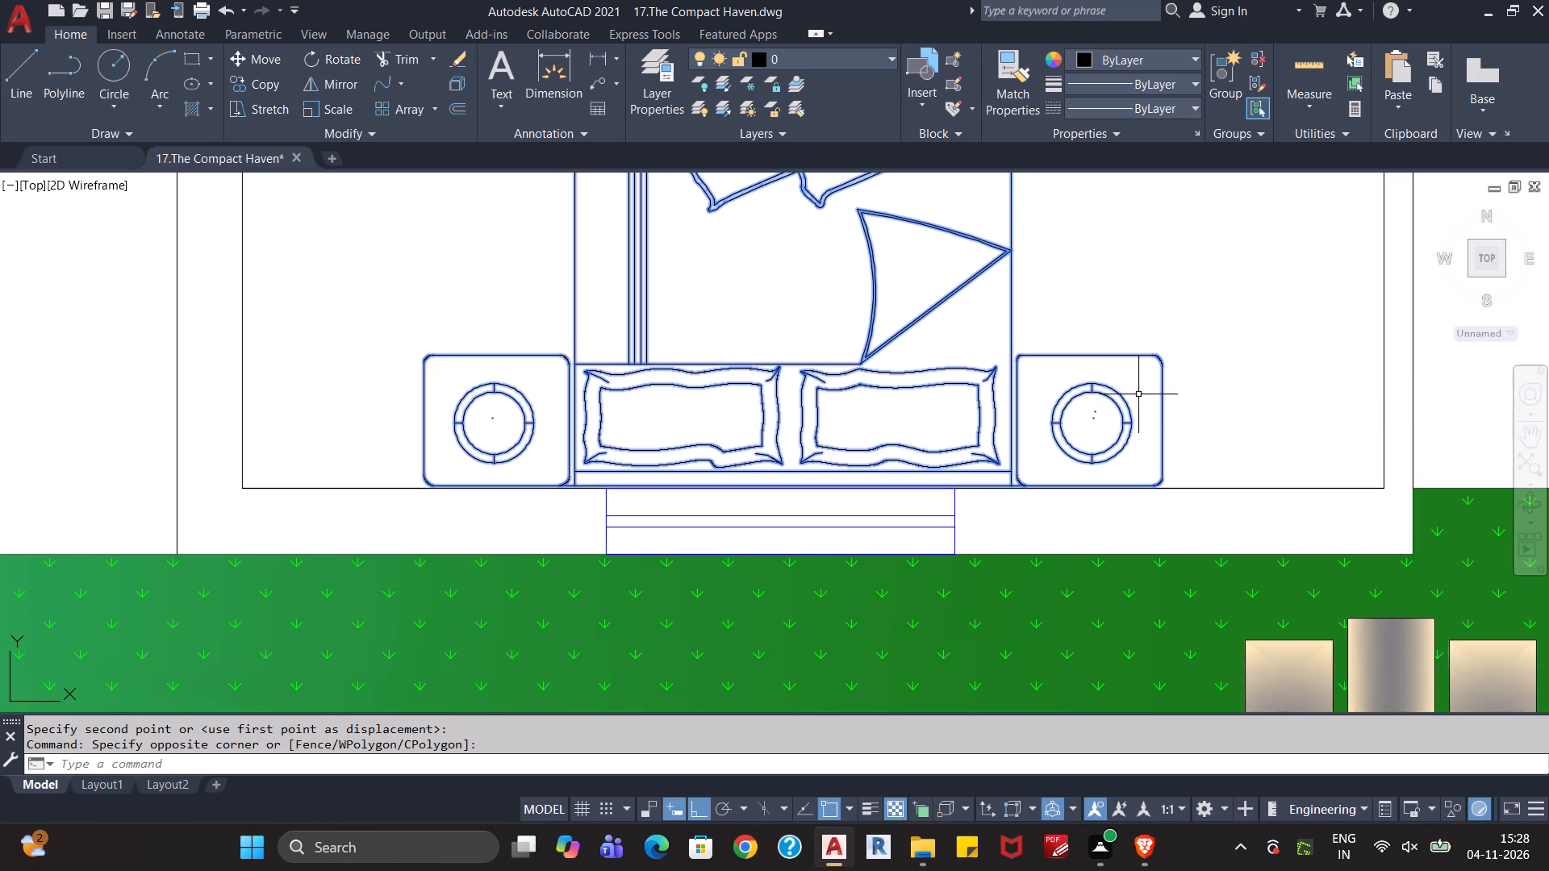
{"action": "left_click", "coordinate": [1094, 419]}
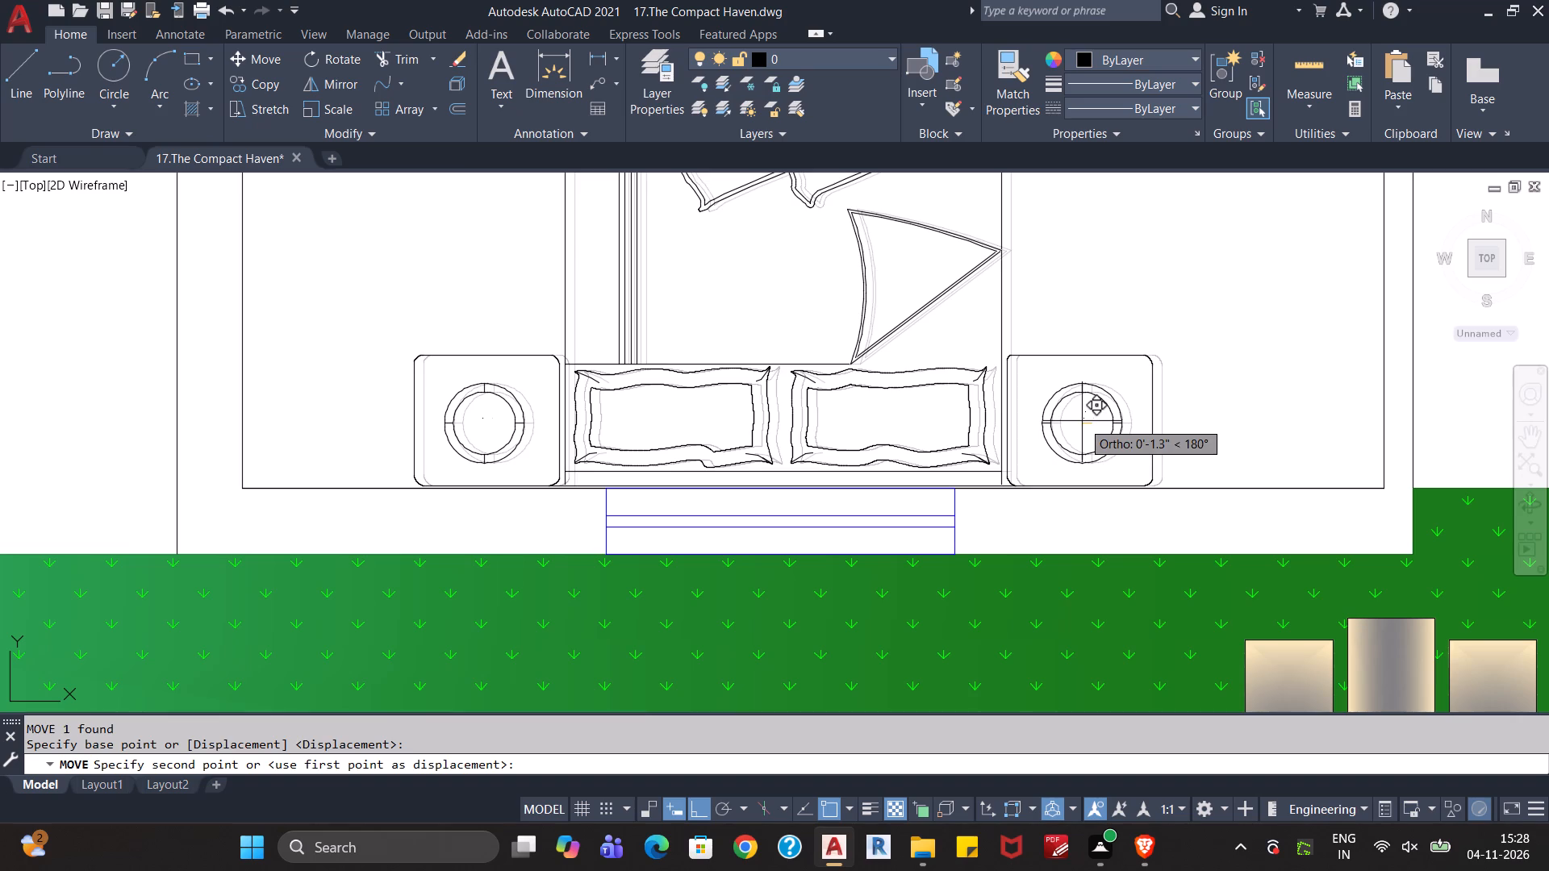
{"action": "left_click", "coordinate": [1082, 421]}
{"action": "key", "text": "Escape"}
{"action": "key", "text": "Escape"}
Save the drawing.
{"action": "scroll", "coordinate": [1197, 362], "scroll_direction": "down", "scroll_amount": 4}
{"action": "middle_click_drag", "start_coordinate": [1182, 565], "coordinate": [937, 573]}
{"action": "scroll", "coordinate": [925, 565], "scroll_direction": "down", "scroll_amount": 1}
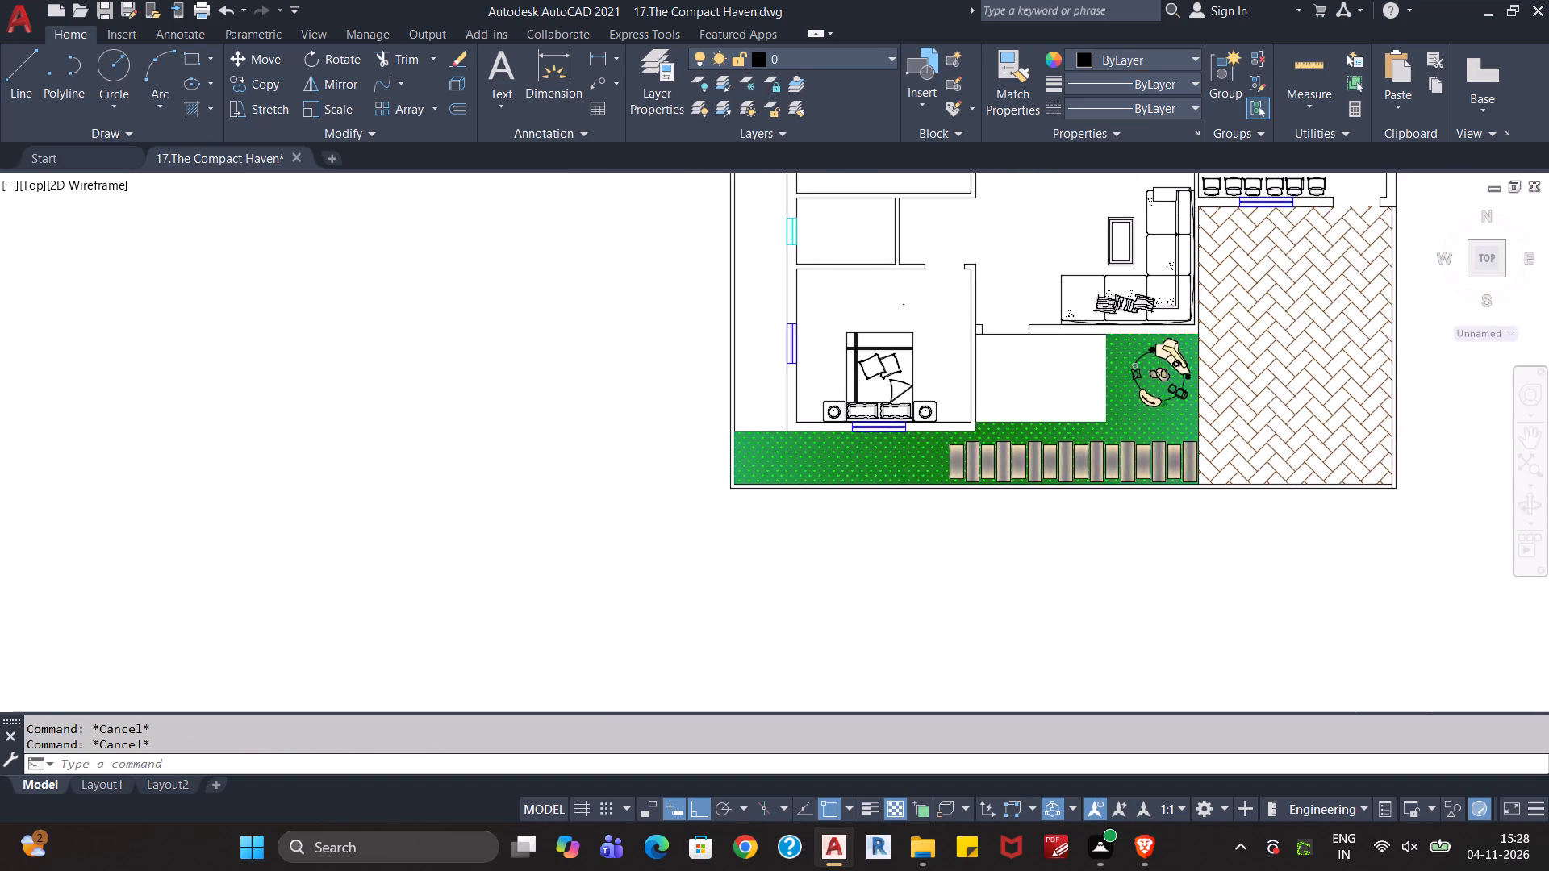
{"action": "scroll", "coordinate": [925, 565], "scroll_direction": "down", "scroll_amount": 1}
{"action": "key", "text": "ctrl+s"}
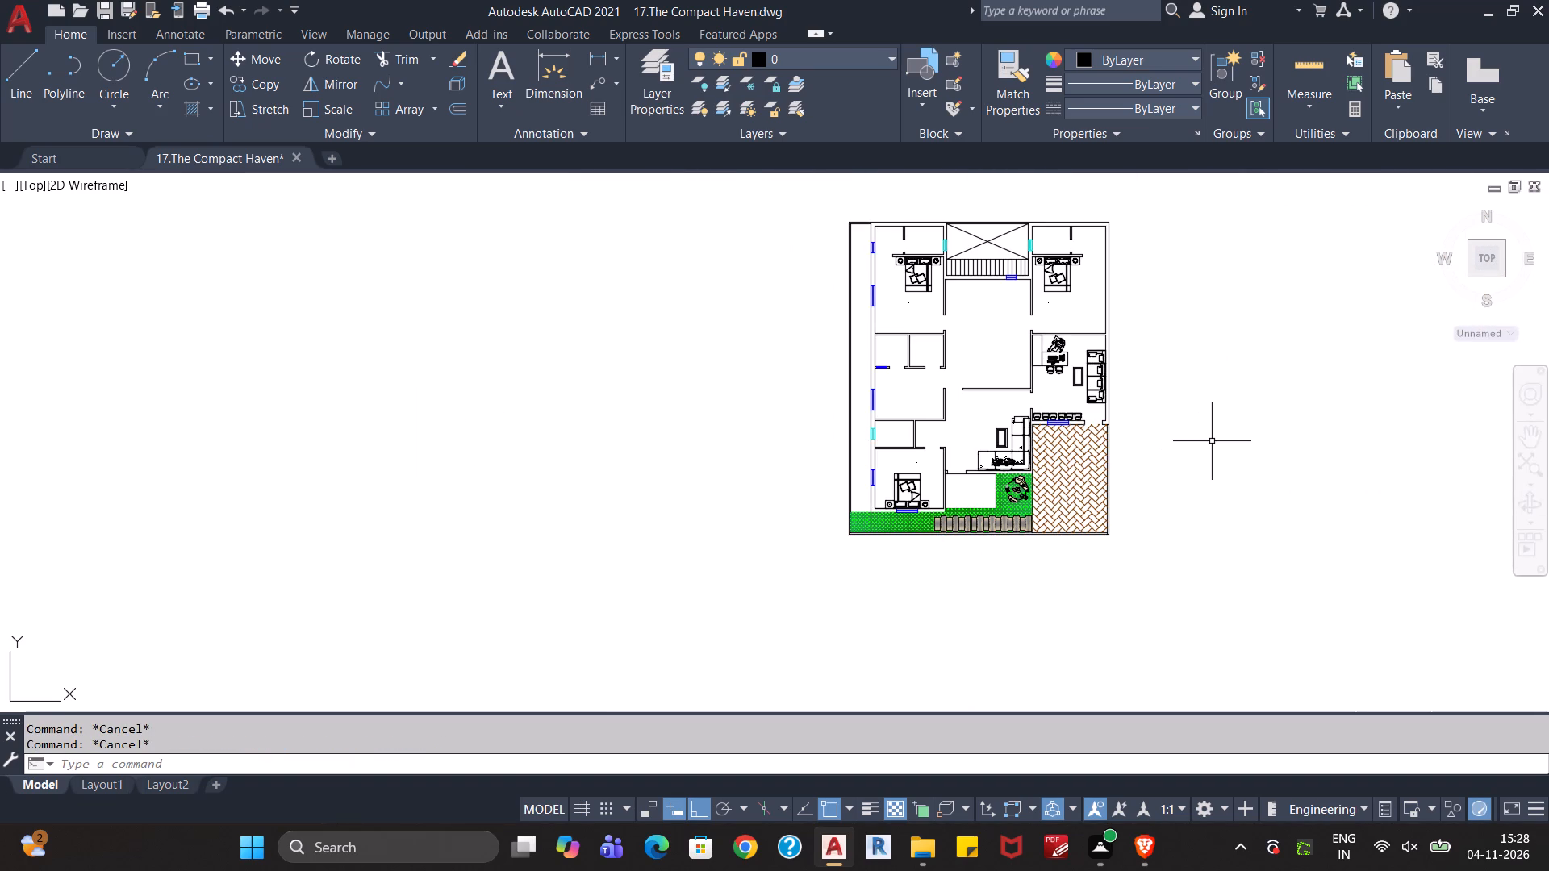
Offset the inner faces of the left and bottom walls 2' inward in the middle room on the plan's left side.
{"action": "scroll", "coordinate": [1212, 441], "scroll_direction": "up", "scroll_amount": 1}
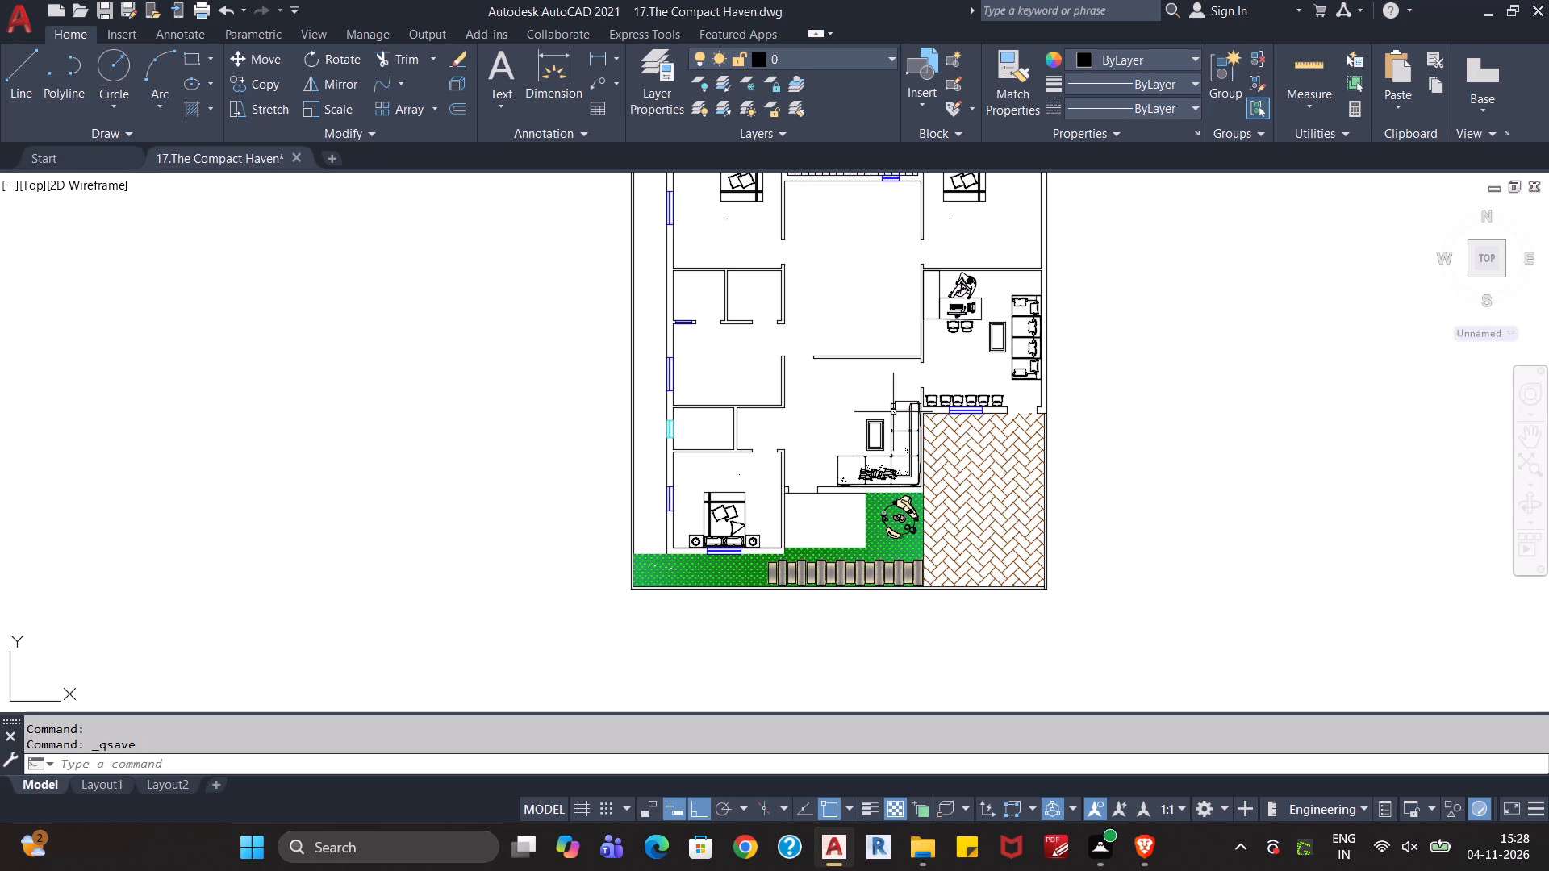
{"action": "scroll", "coordinate": [749, 385], "scroll_direction": "up", "scroll_amount": 2}
{"action": "middle_click_drag", "start_coordinate": [700, 381], "coordinate": [745, 384]}
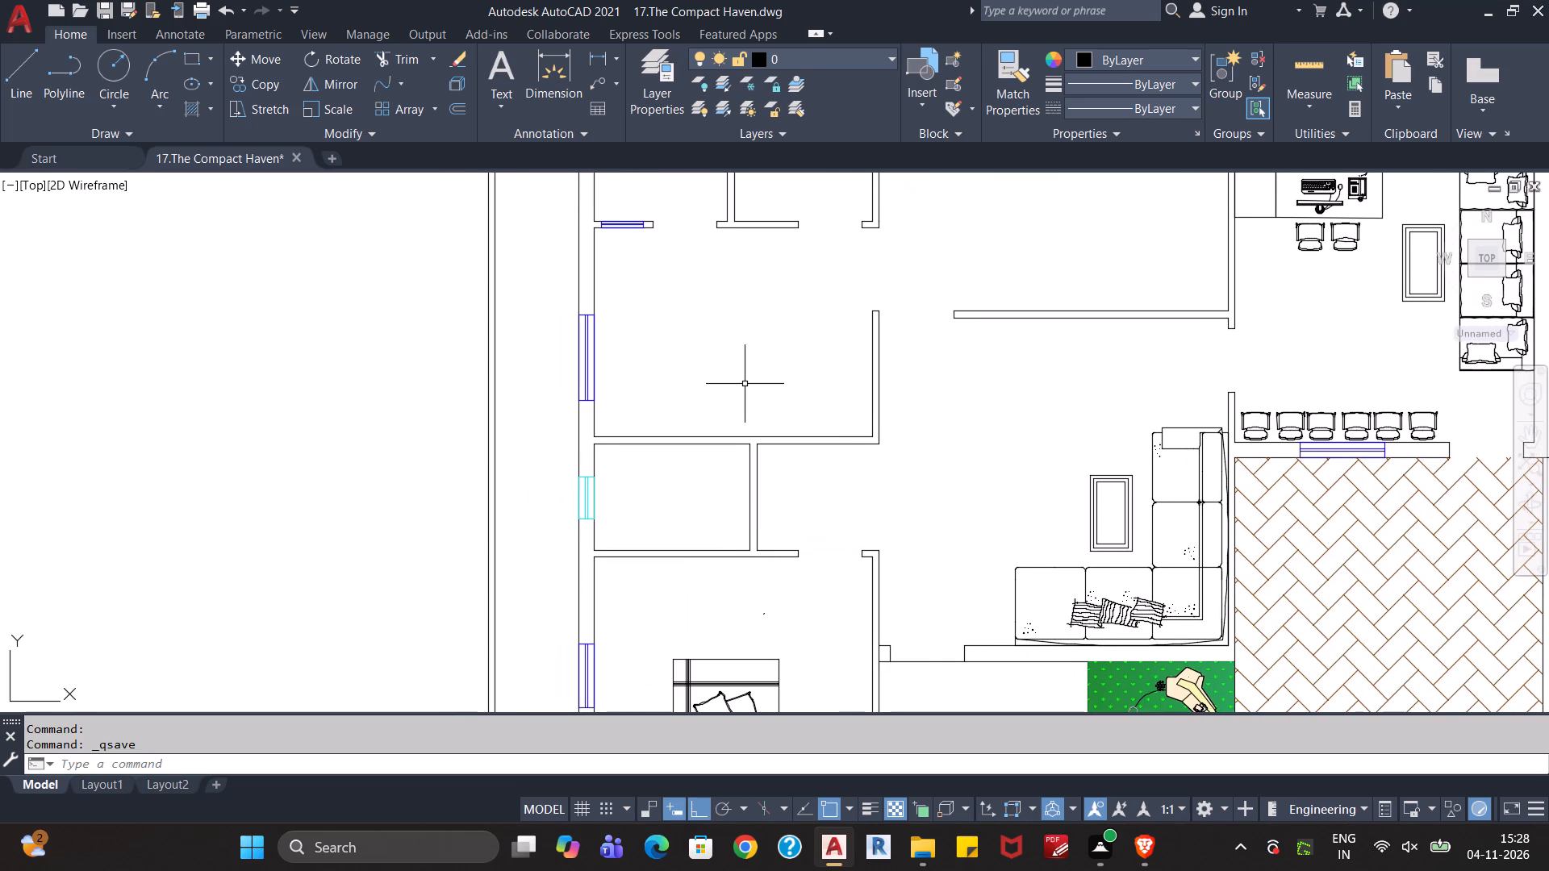
{"action": "key", "text": "o"}
{"action": "key", "text": "Return"}
{"action": "key", "text": "Return"}
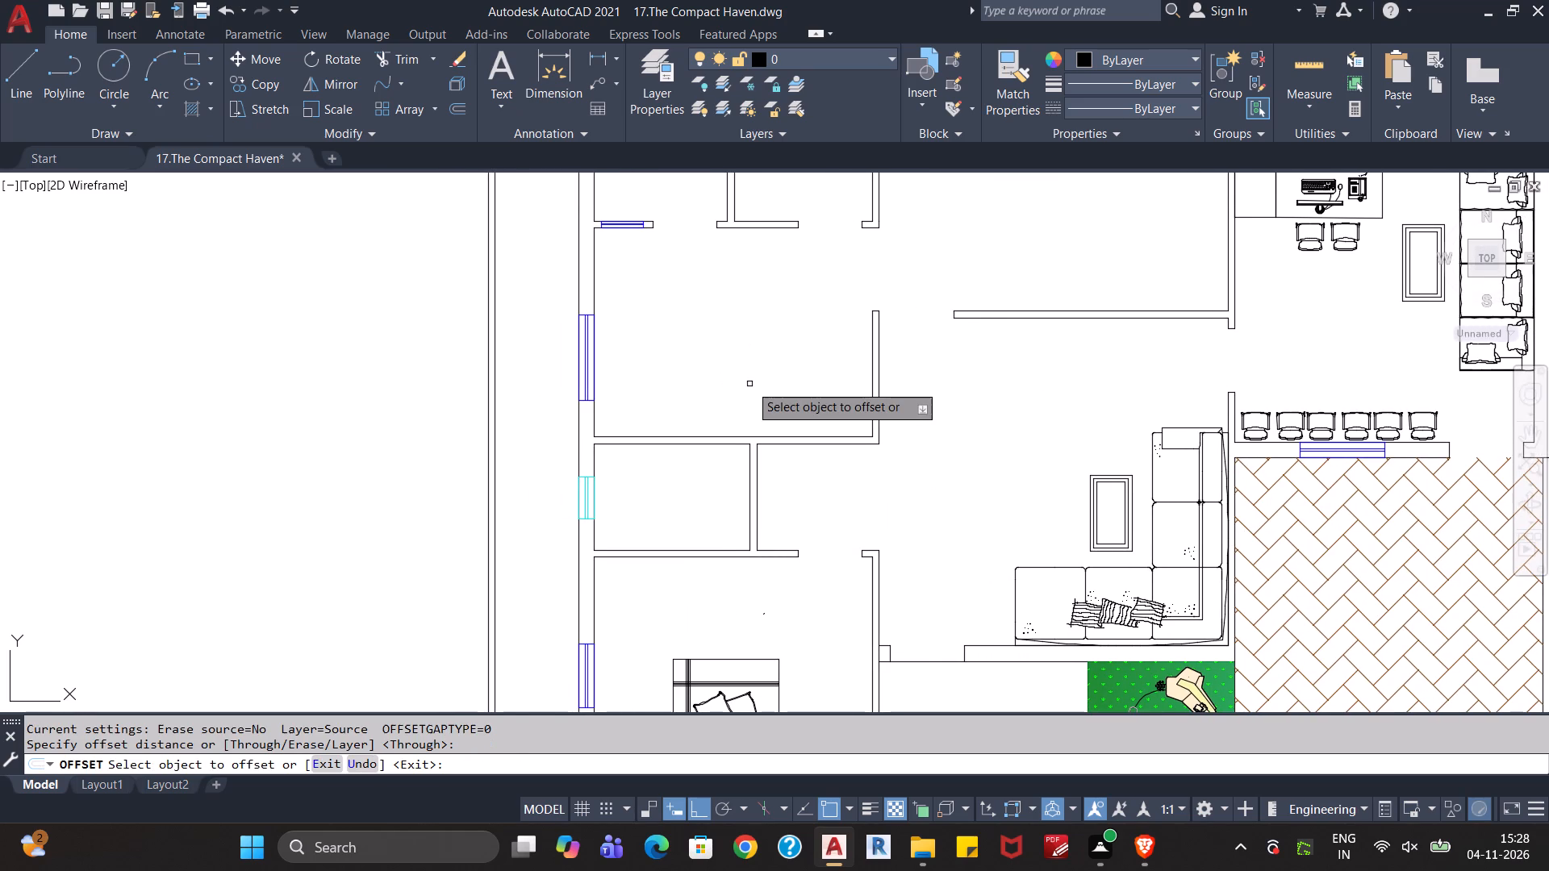
{"action": "left_click", "coordinate": [593, 298]}
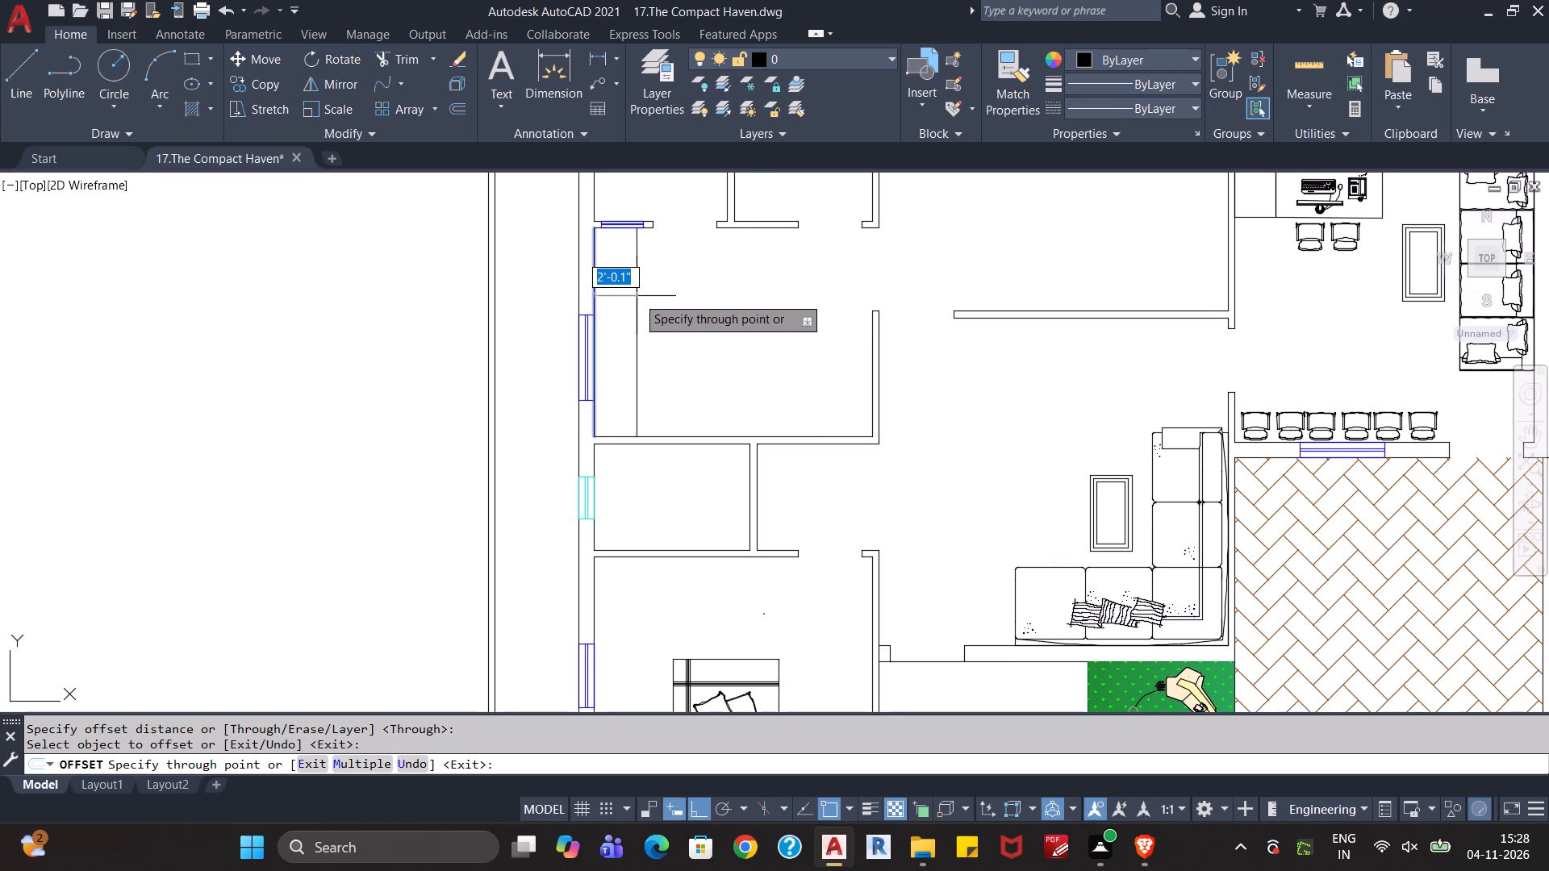
{"action": "type", "text": "2'"}
{"action": "key", "text": "Return"}
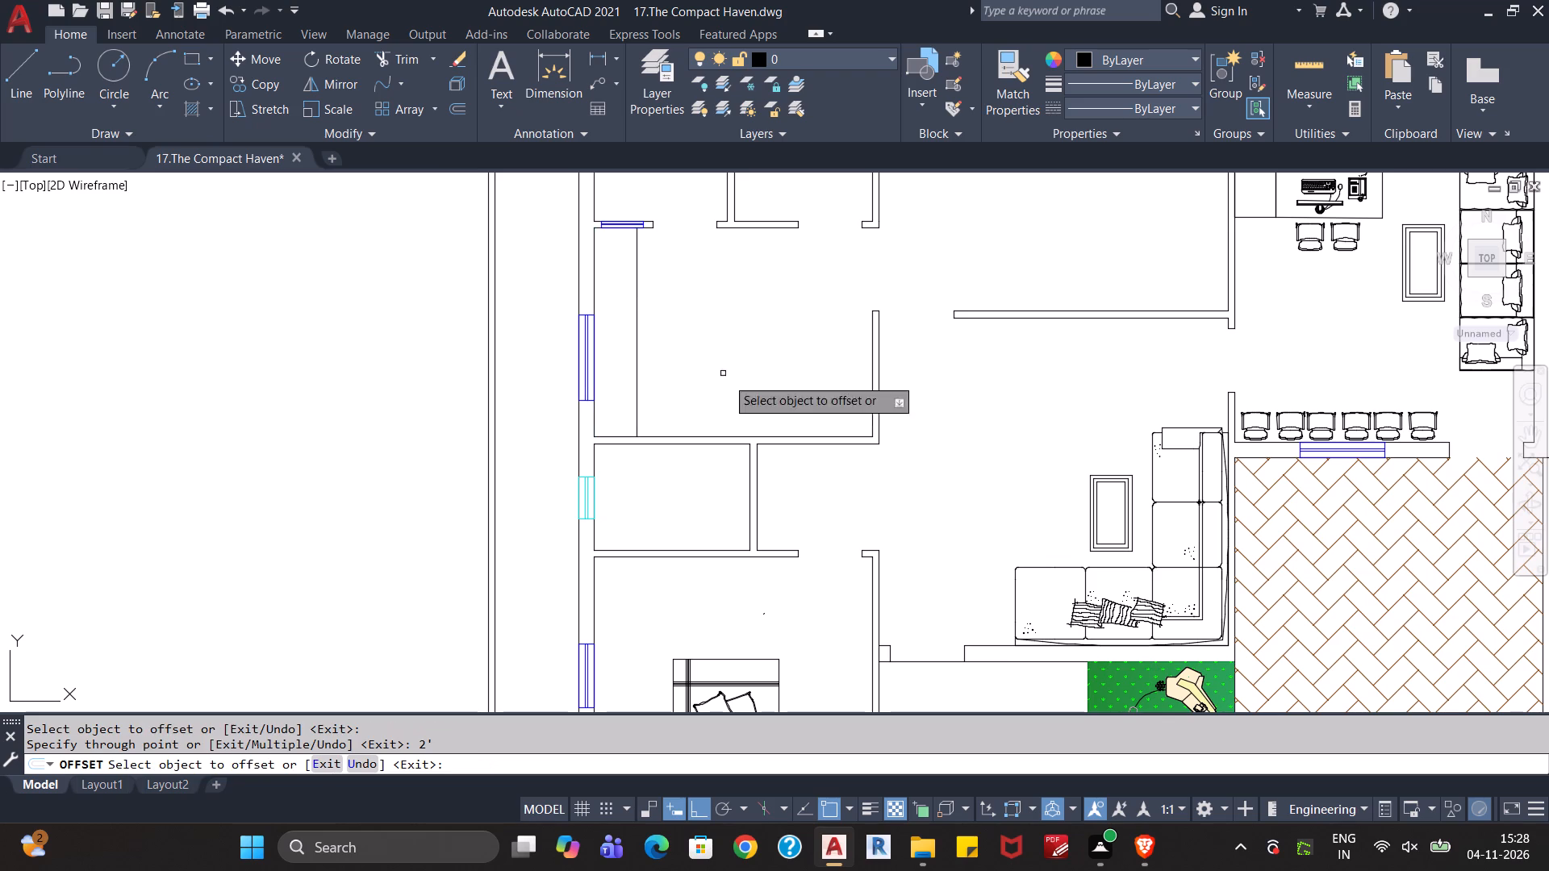
{"action": "left_click", "coordinate": [745, 435]}
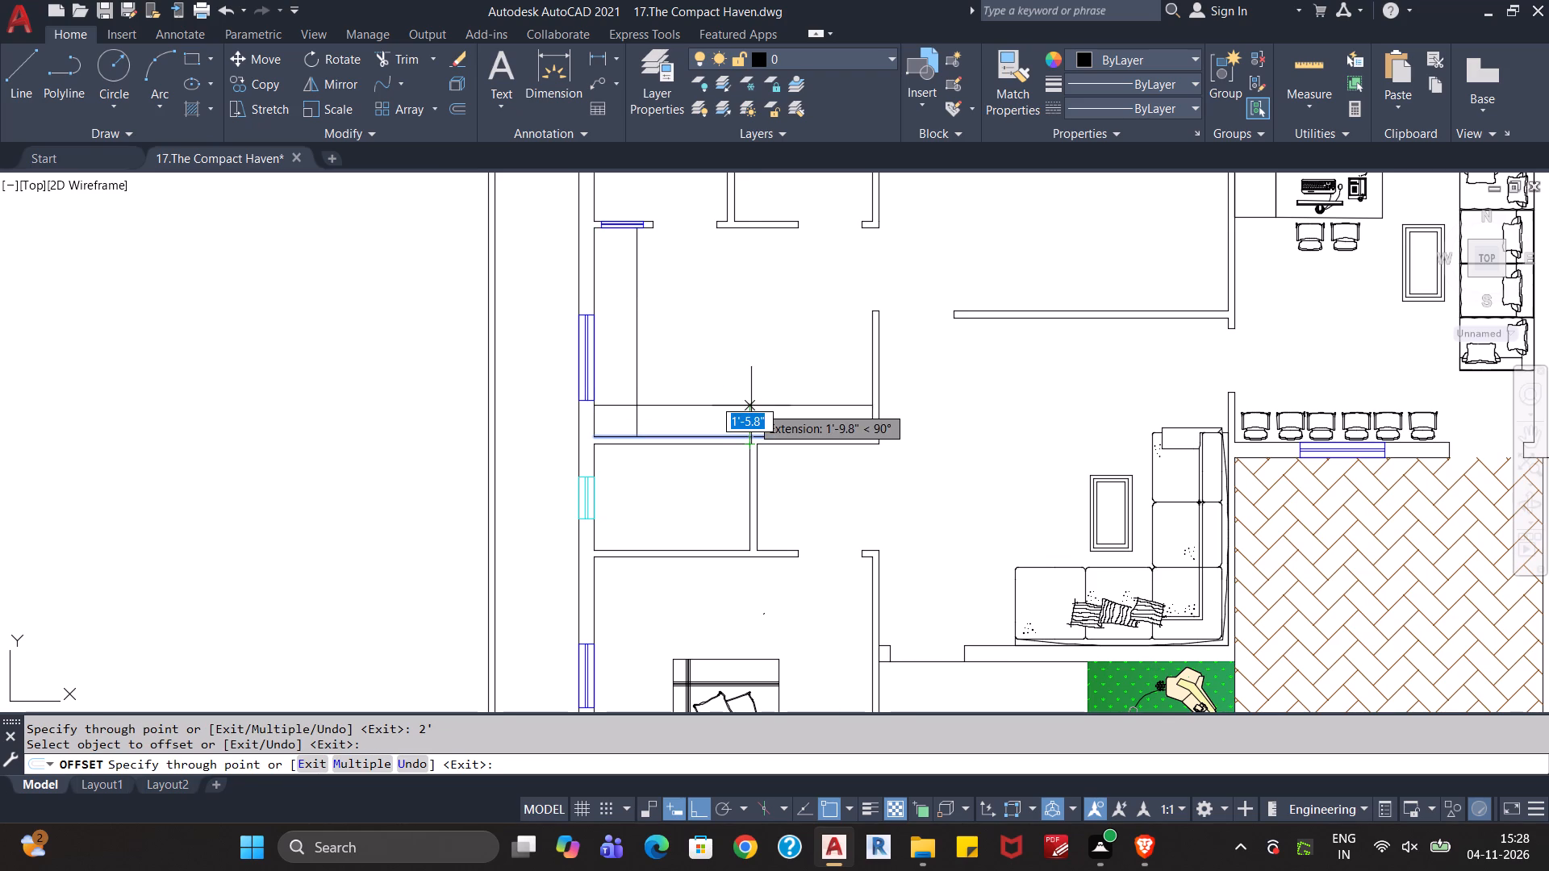
{"action": "type", "text": "2'"}
{"action": "key", "text": "Return"}
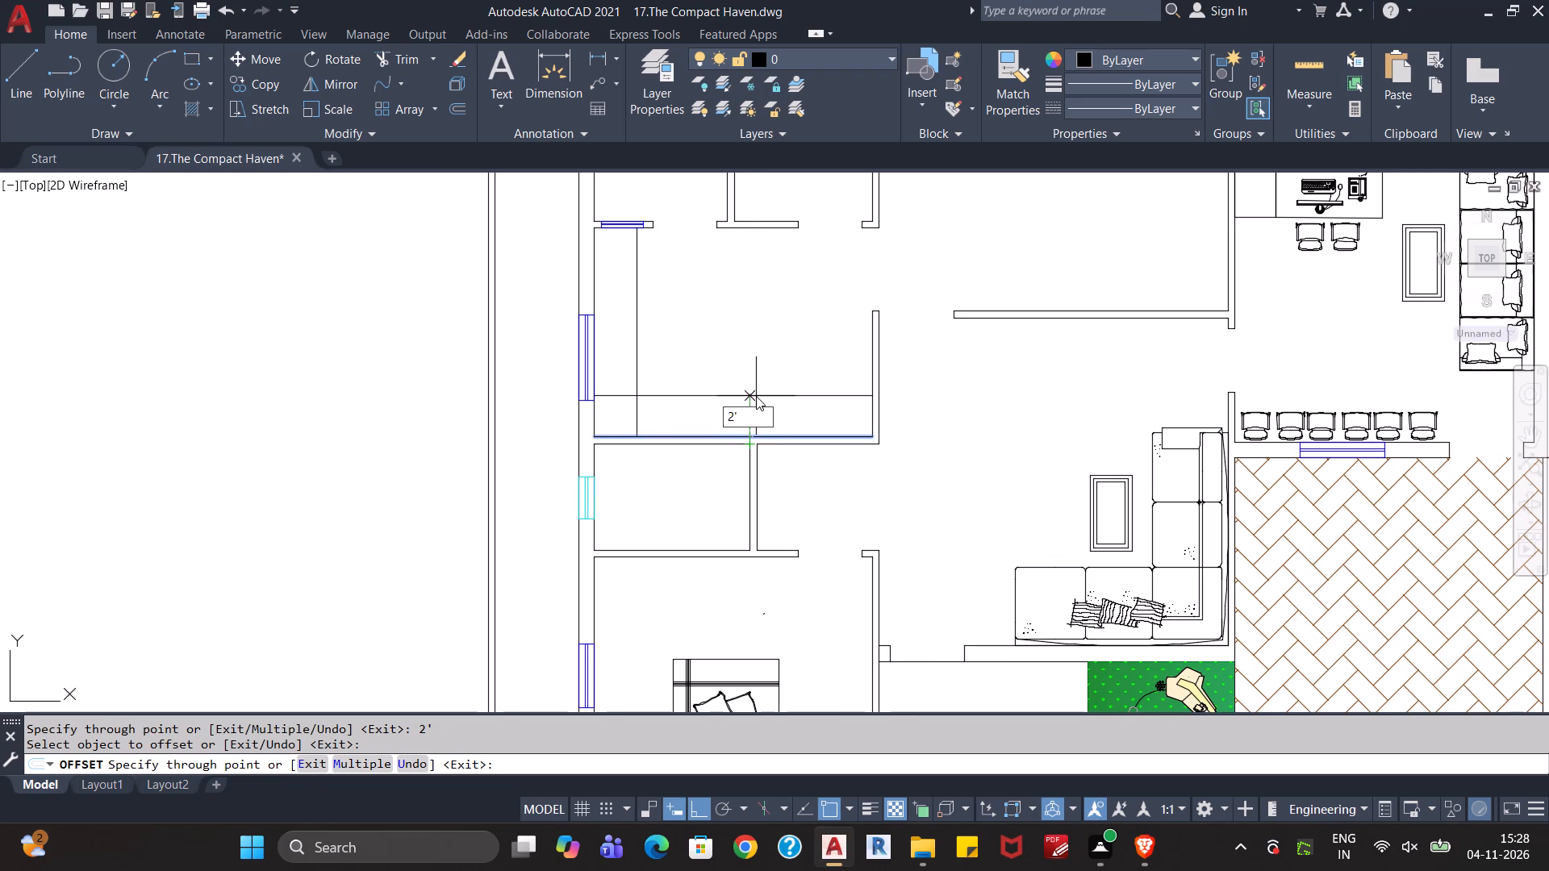
{"action": "key", "text": "Escape"}
{"action": "key", "text": "Escape"}
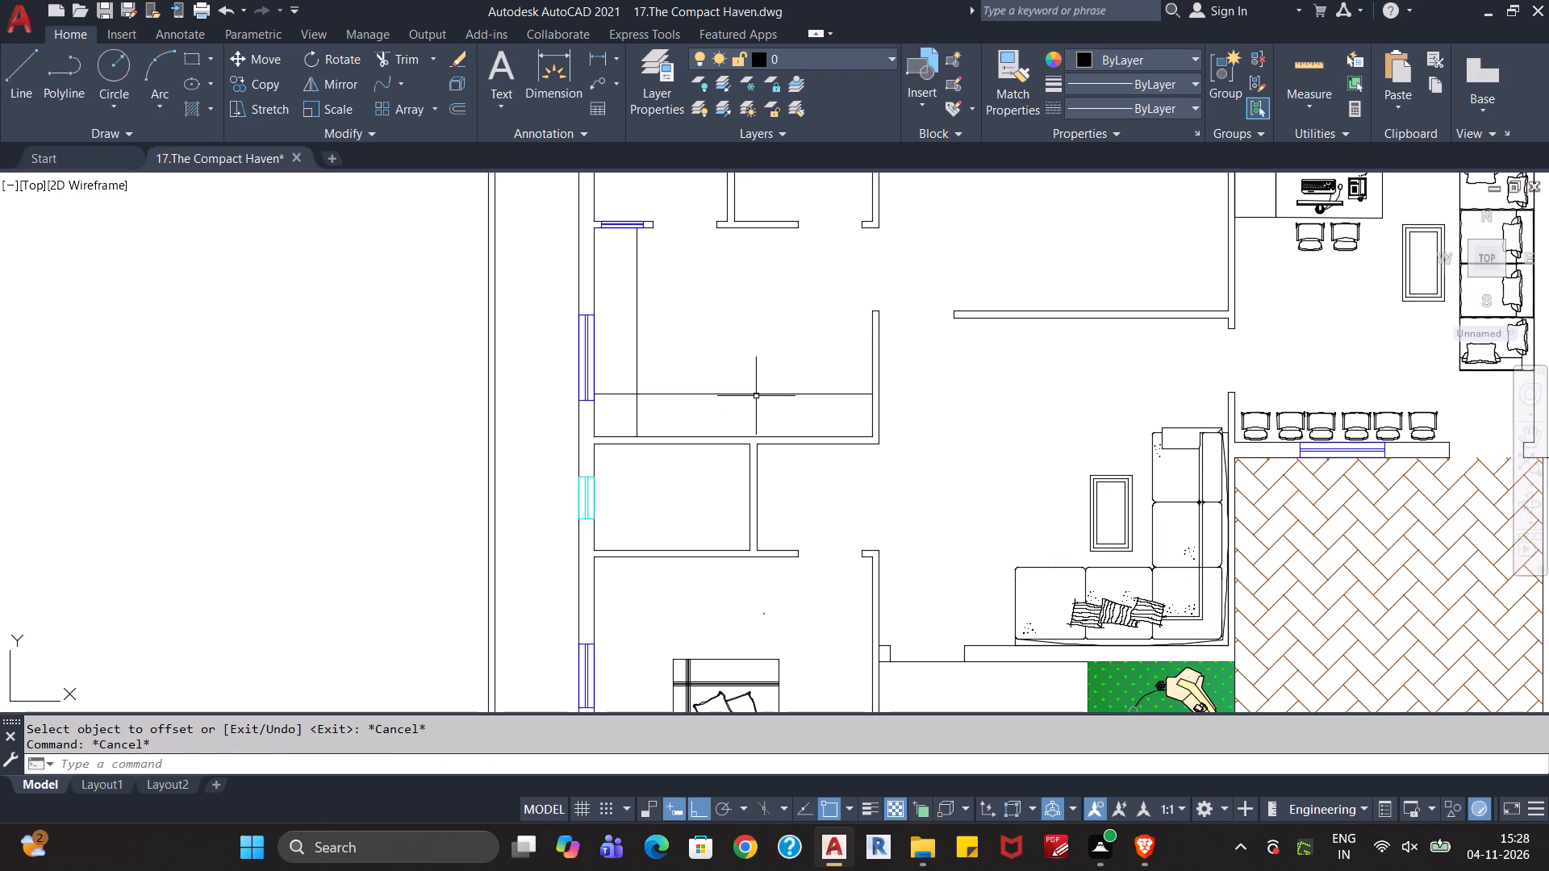
Trim the overlapping ends of the two offset lines at the room's lower-left corner to form an L-shaped counter outline.
{"action": "middle_click_drag", "start_coordinate": [816, 493], "coordinate": [819, 410]}
{"action": "middle_click_drag", "start_coordinate": [819, 411], "coordinate": [812, 500]}
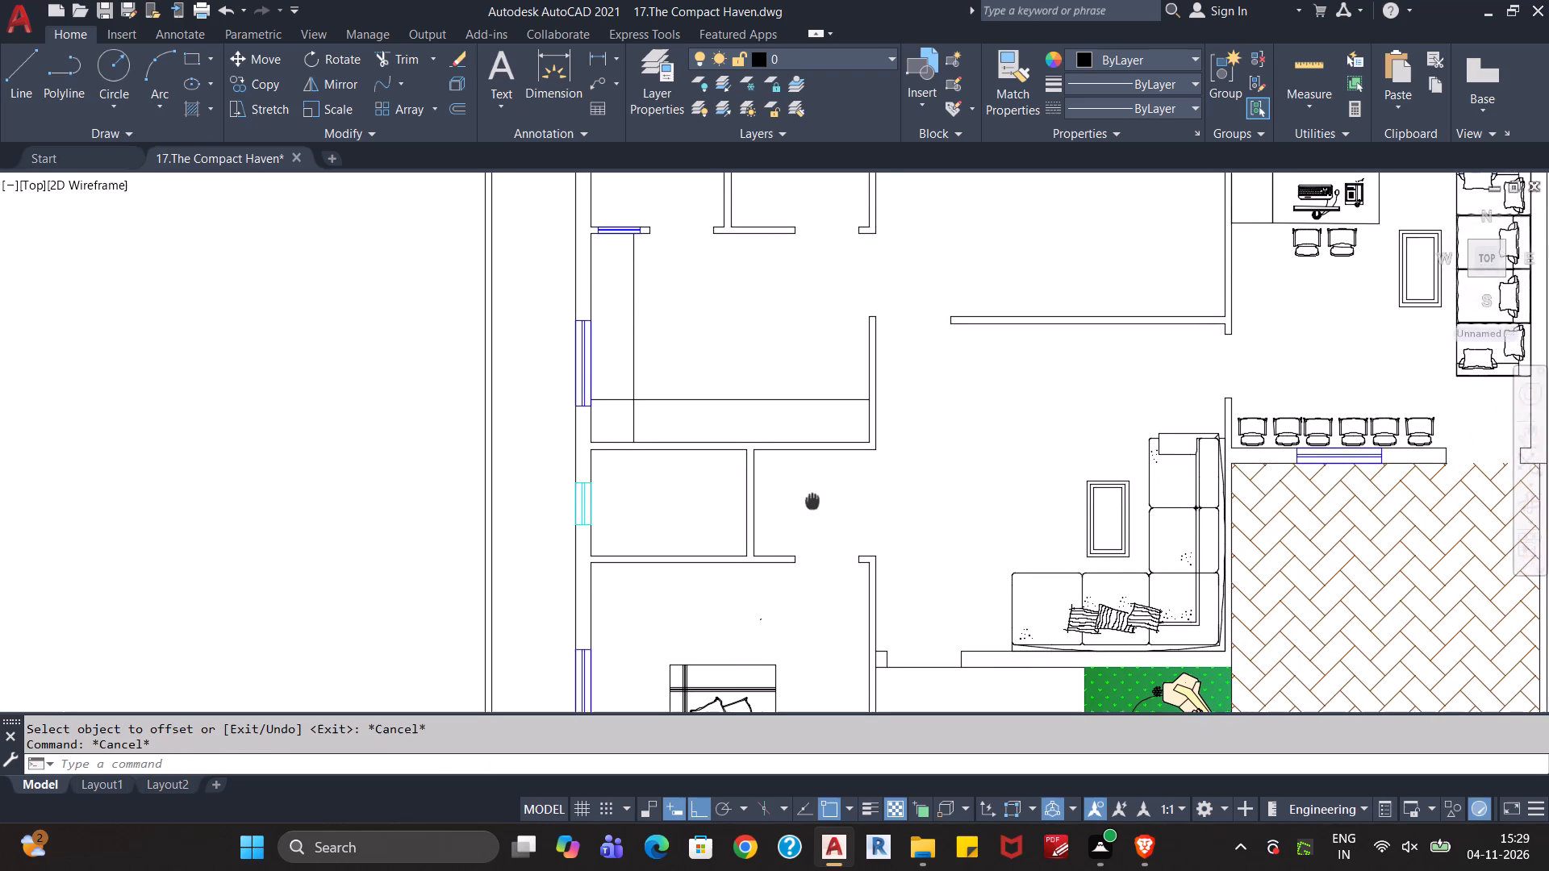
{"action": "middle_click_drag", "start_coordinate": [812, 500], "coordinate": [810, 508]}
{"action": "type", "text": "tr"}
{"action": "key", "text": "Return"}
{"action": "left_click_drag", "start_coordinate": [658, 435], "coordinate": [620, 434]}
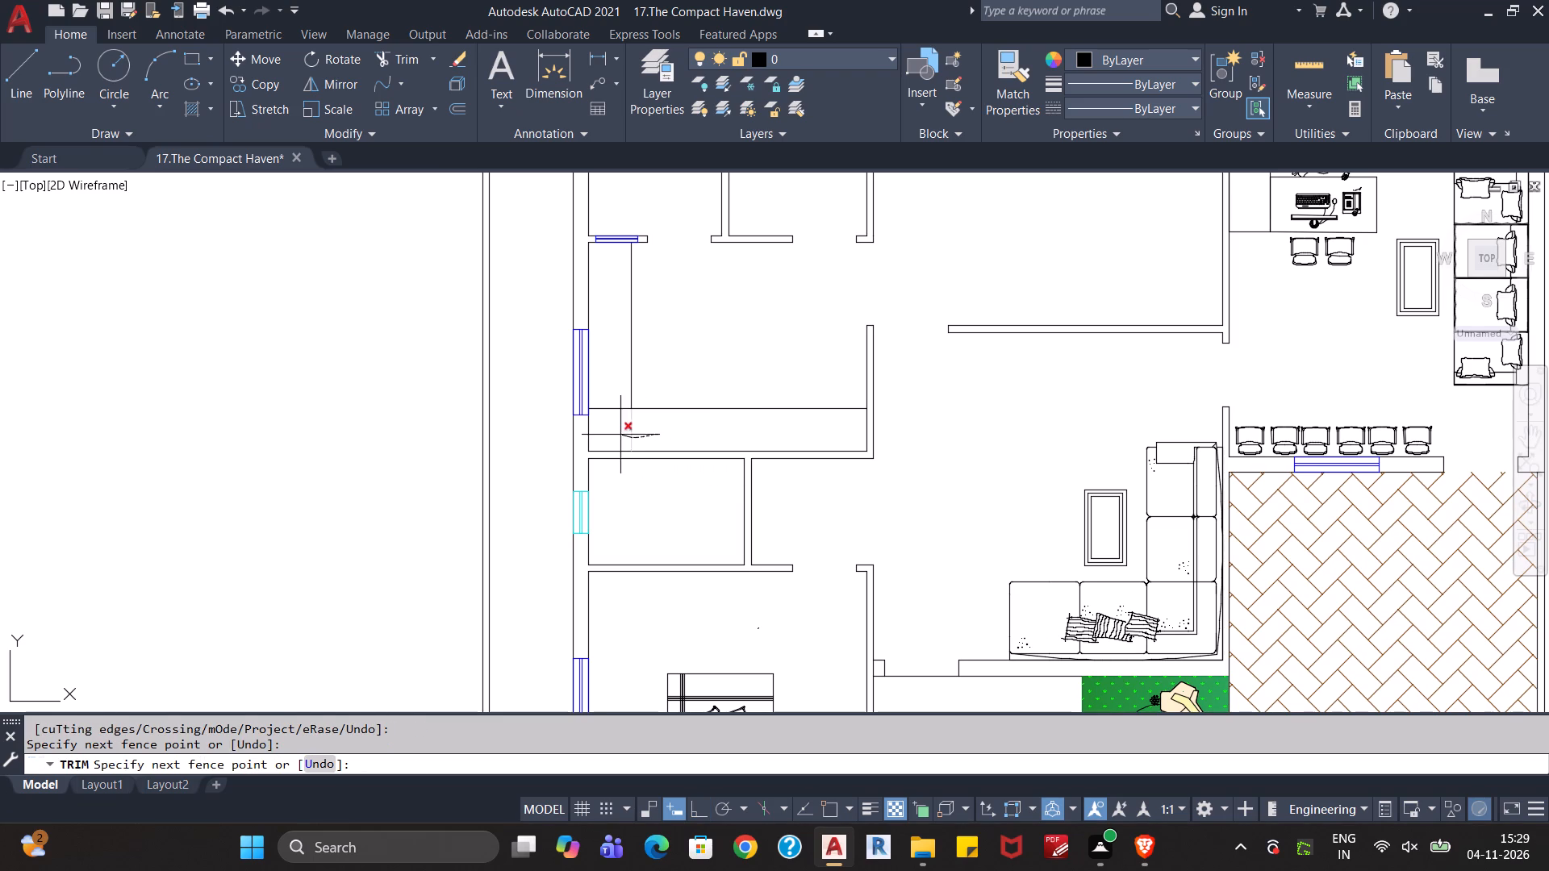
{"action": "left_click_drag", "start_coordinate": [620, 434], "coordinate": [610, 400]}
{"action": "key", "text": "Escape"}
{"action": "key", "text": "Escape"}
{"action": "key", "text": "Escape"}
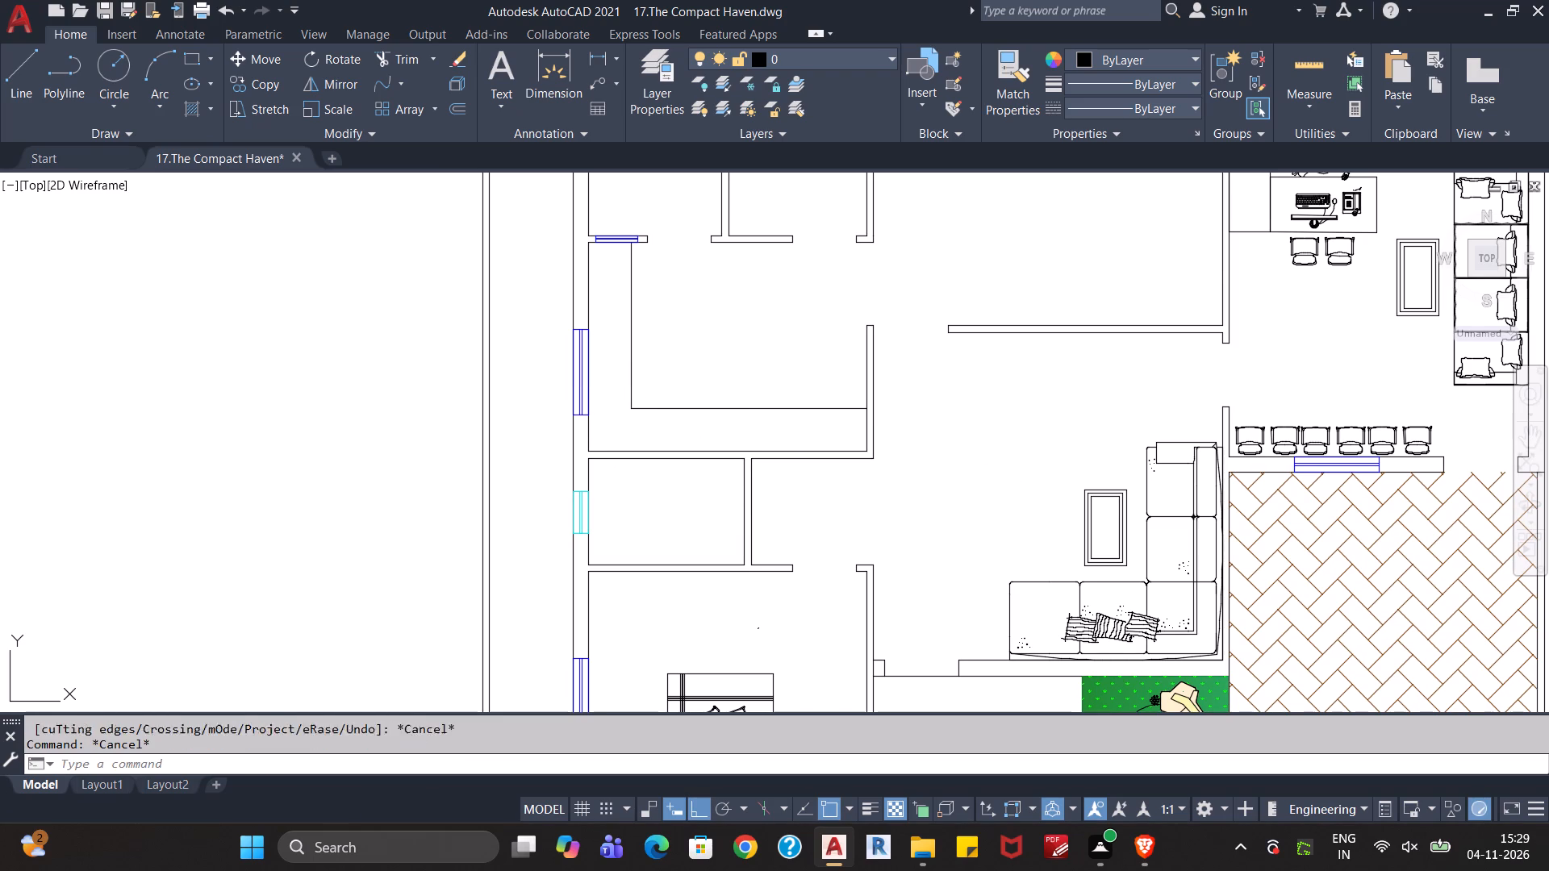
Look over the whole plan, the rooms around the new L-shaped outline and the central hall.
{"action": "scroll", "coordinate": [716, 445], "scroll_direction": "down", "scroll_amount": 2}
{"action": "middle_click_drag", "start_coordinate": [807, 440], "coordinate": [797, 496]}
{"action": "scroll", "coordinate": [791, 465], "scroll_direction": "up", "scroll_amount": 1}
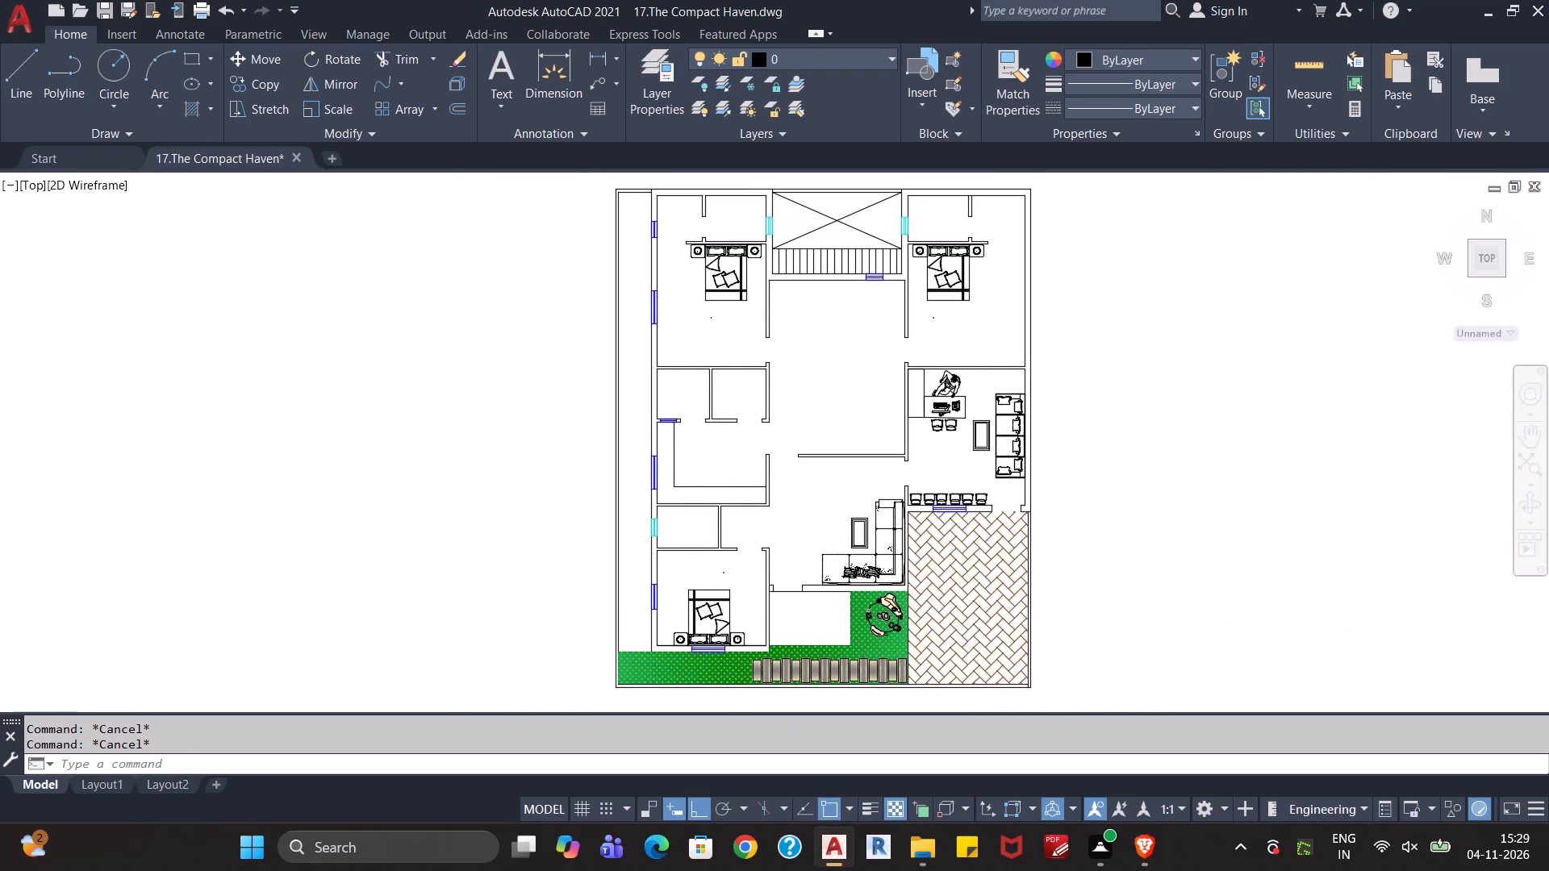
{"action": "scroll", "coordinate": [791, 465], "scroll_direction": "up", "scroll_amount": 1}
{"action": "middle_click_drag", "start_coordinate": [777, 374], "coordinate": [767, 513]}
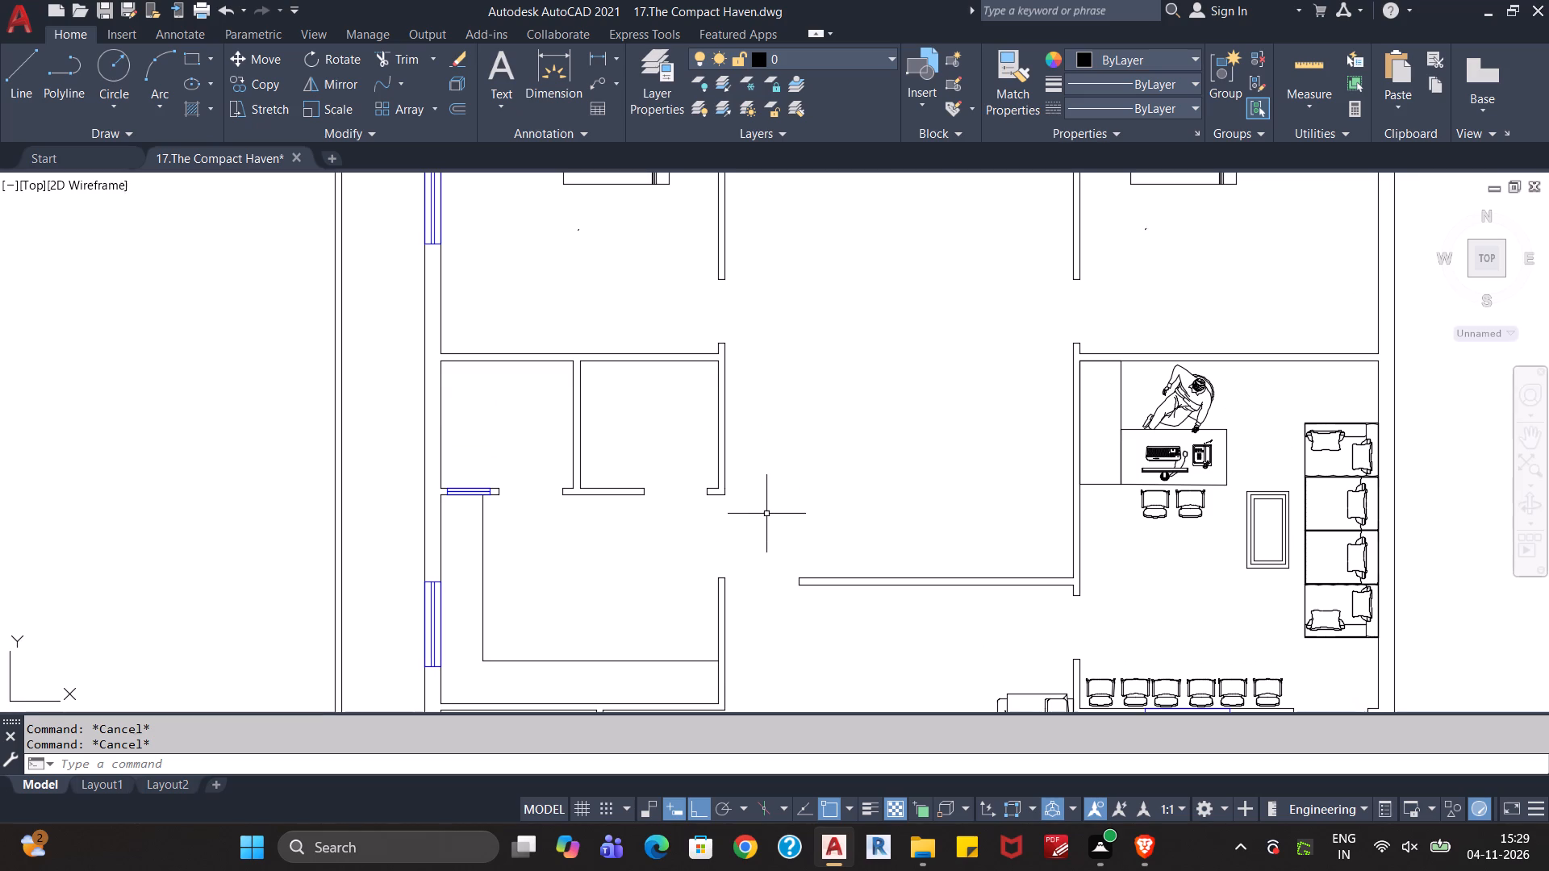
{"action": "scroll", "coordinate": [820, 418], "scroll_direction": "down", "scroll_amount": 1}
{"action": "middle_click_drag", "start_coordinate": [901, 375], "coordinate": [905, 499]}
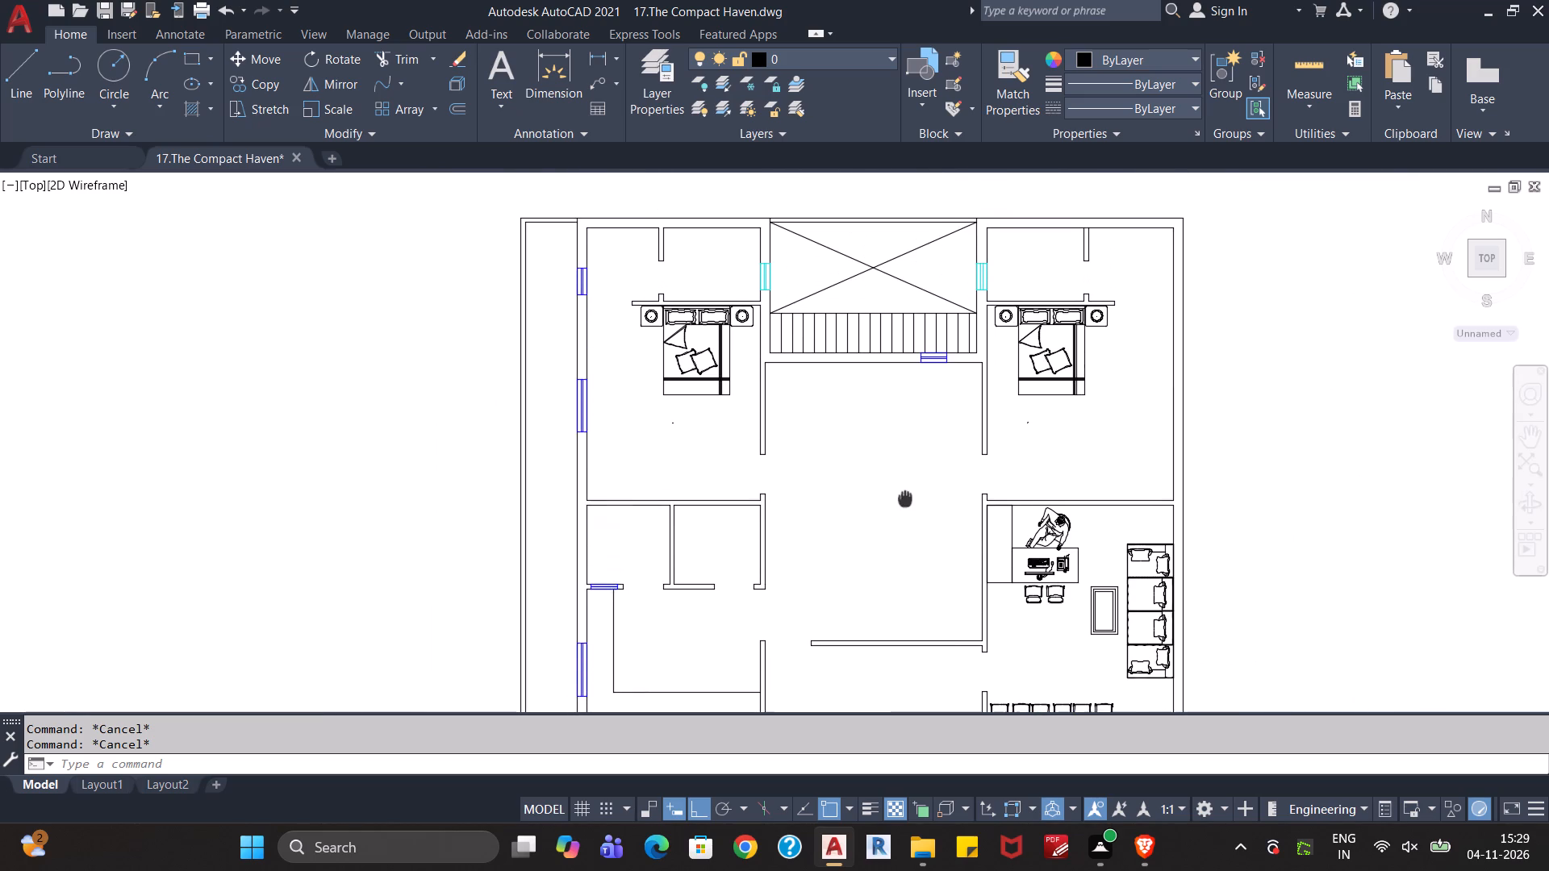
{"action": "middle_click_drag", "start_coordinate": [905, 499], "coordinate": [905, 501]}
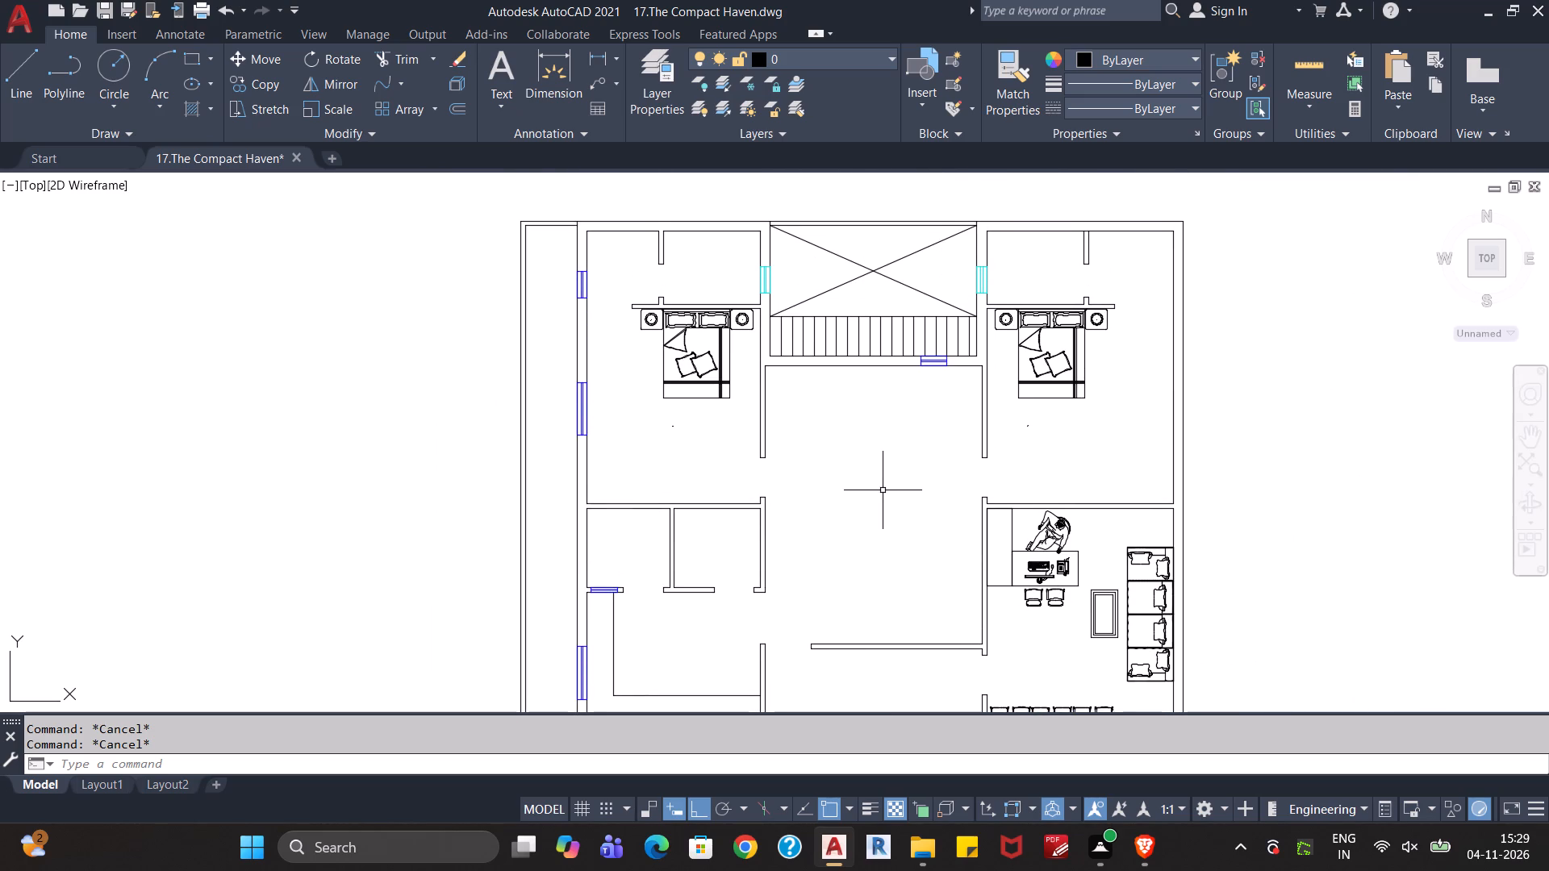
{"action": "scroll", "coordinate": [883, 490], "scroll_direction": "down", "scroll_amount": 1}
{"action": "middle_click_drag", "start_coordinate": [883, 523], "coordinate": [880, 473]}
Save the drawing.
{"action": "key", "text": "ctrl+s"}
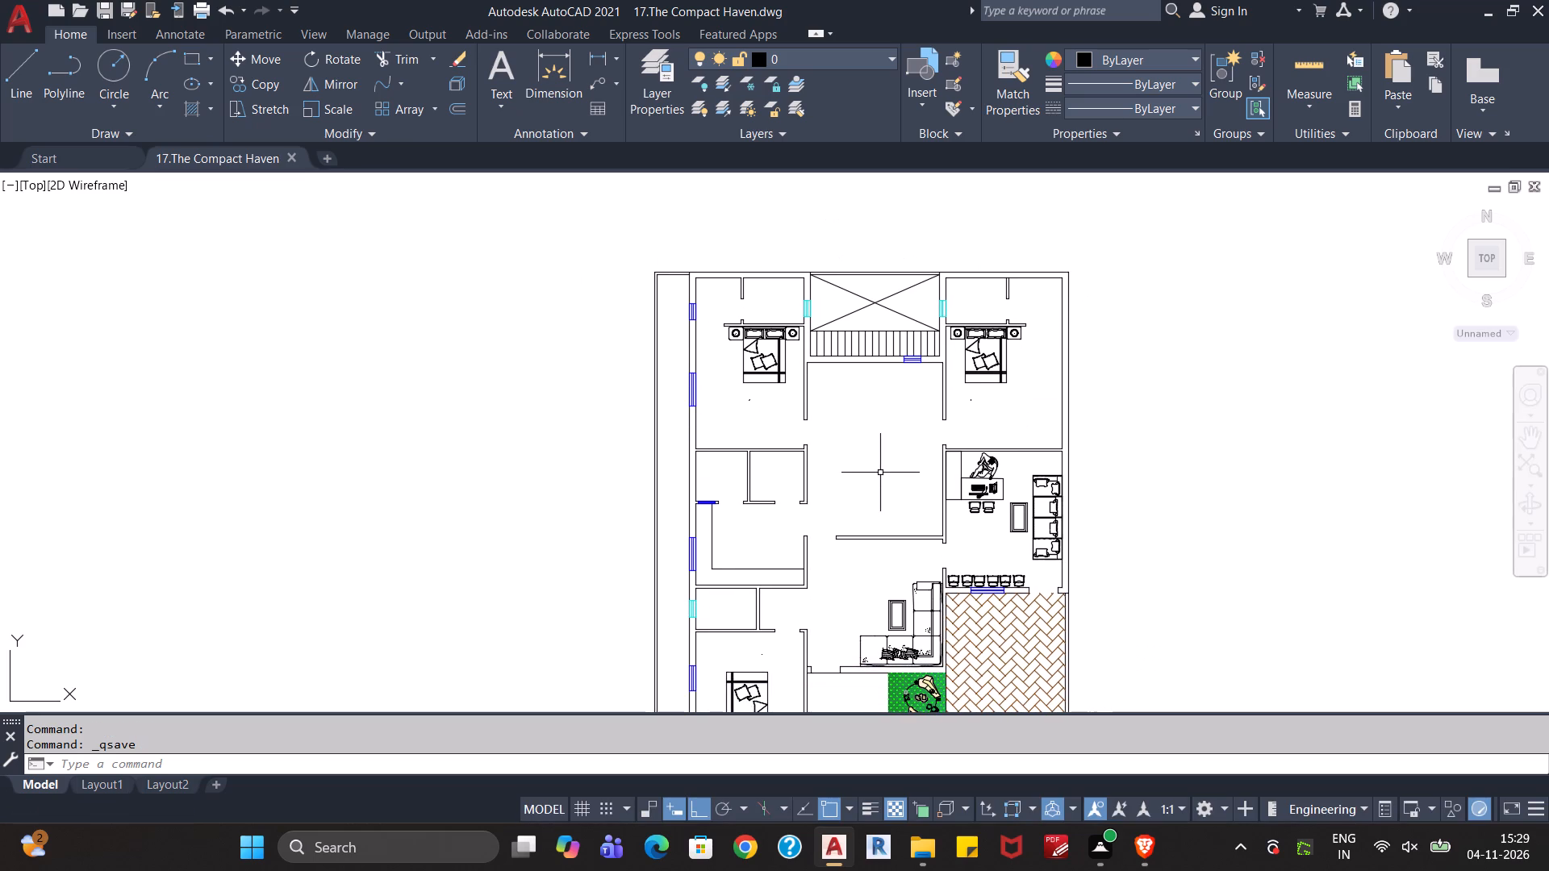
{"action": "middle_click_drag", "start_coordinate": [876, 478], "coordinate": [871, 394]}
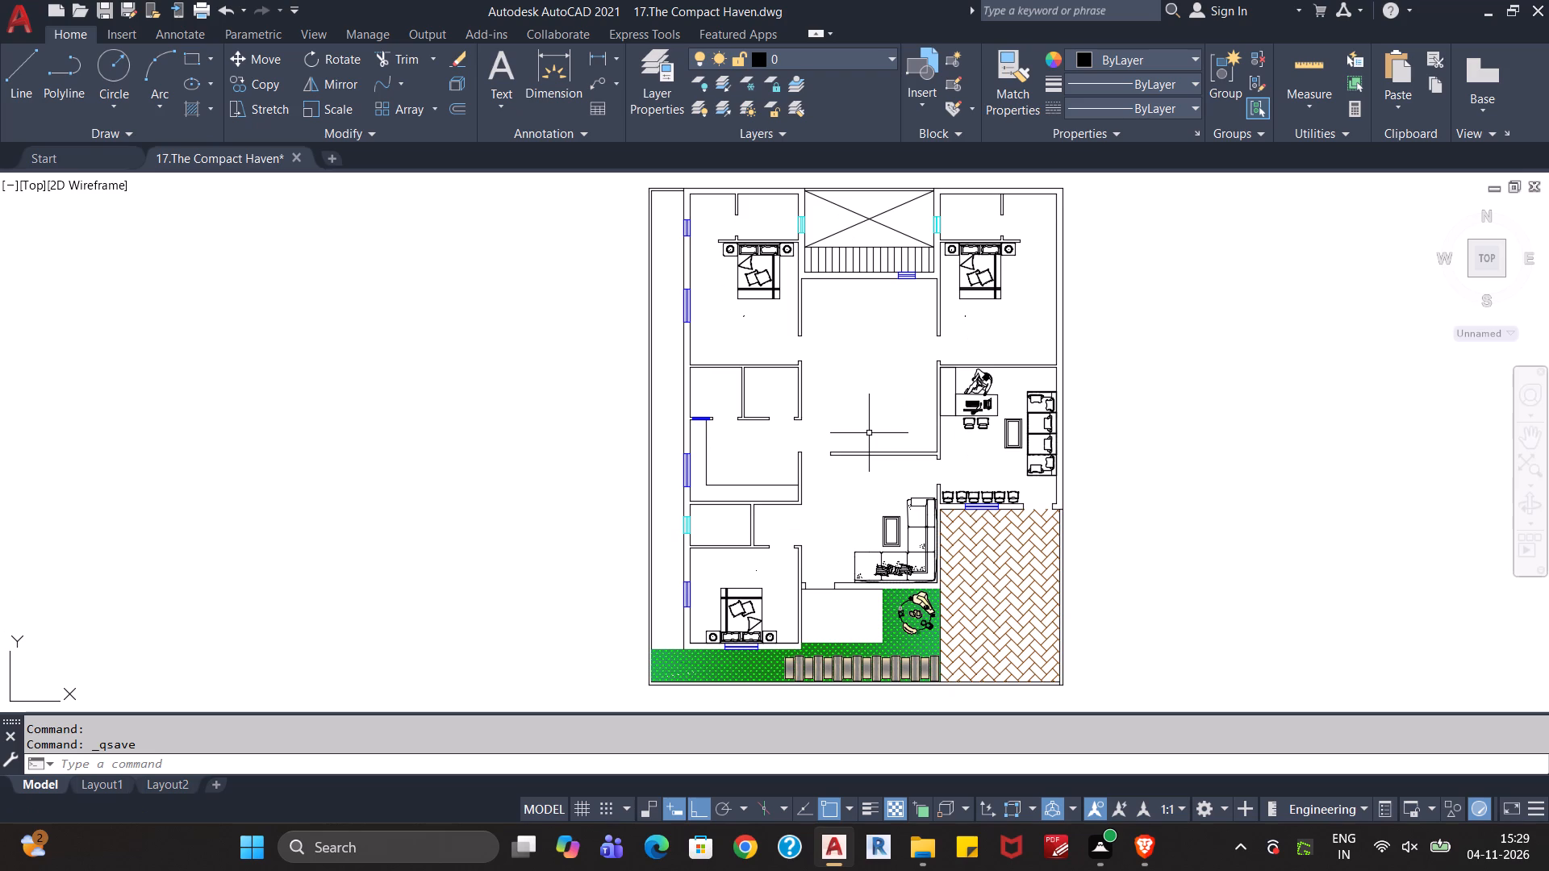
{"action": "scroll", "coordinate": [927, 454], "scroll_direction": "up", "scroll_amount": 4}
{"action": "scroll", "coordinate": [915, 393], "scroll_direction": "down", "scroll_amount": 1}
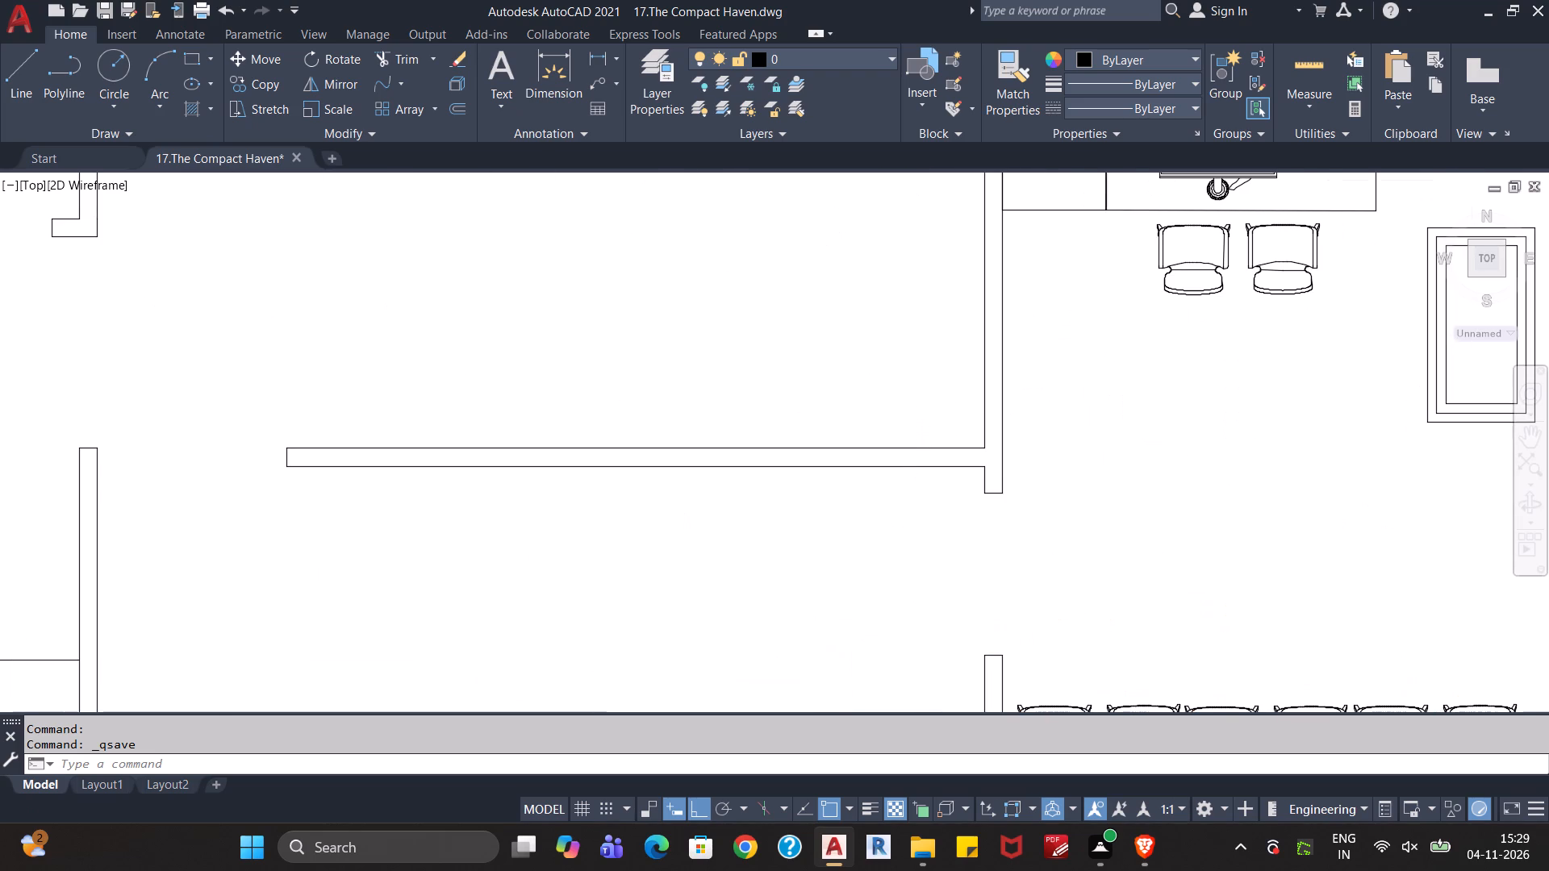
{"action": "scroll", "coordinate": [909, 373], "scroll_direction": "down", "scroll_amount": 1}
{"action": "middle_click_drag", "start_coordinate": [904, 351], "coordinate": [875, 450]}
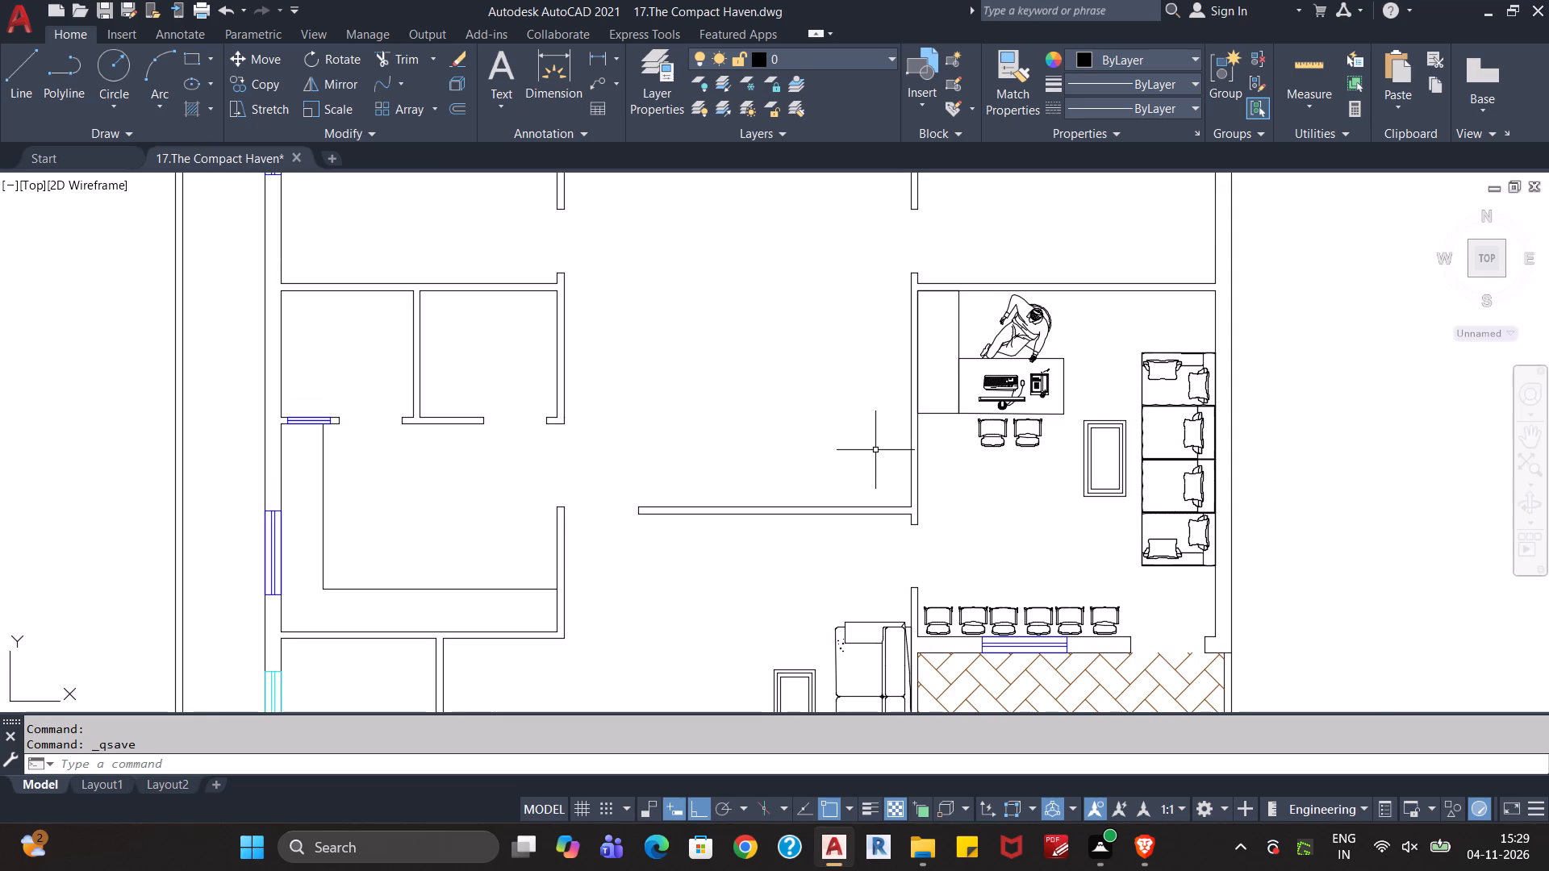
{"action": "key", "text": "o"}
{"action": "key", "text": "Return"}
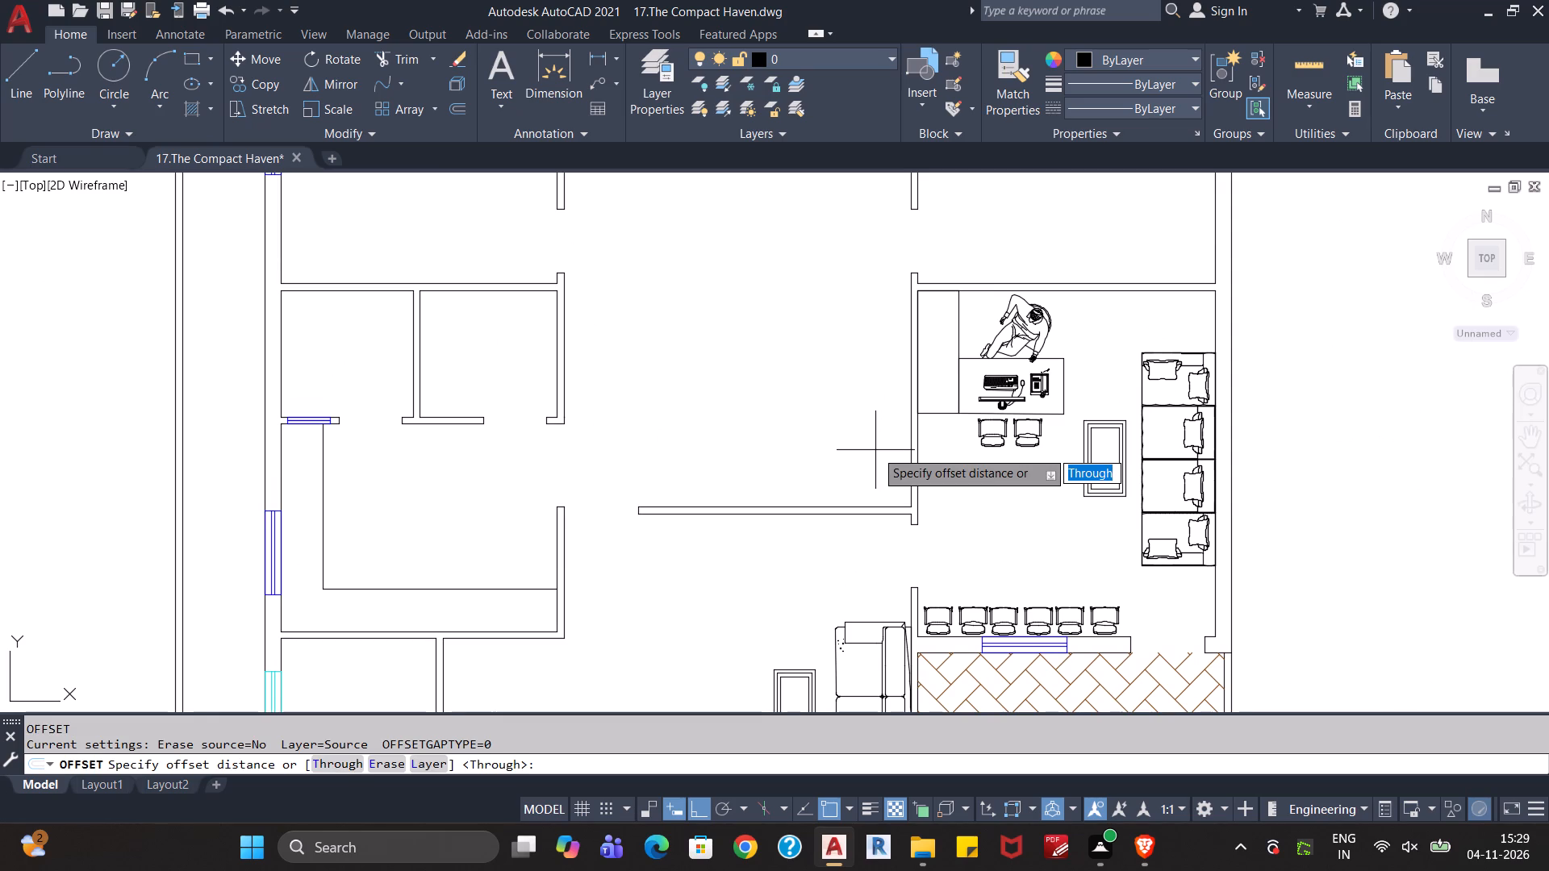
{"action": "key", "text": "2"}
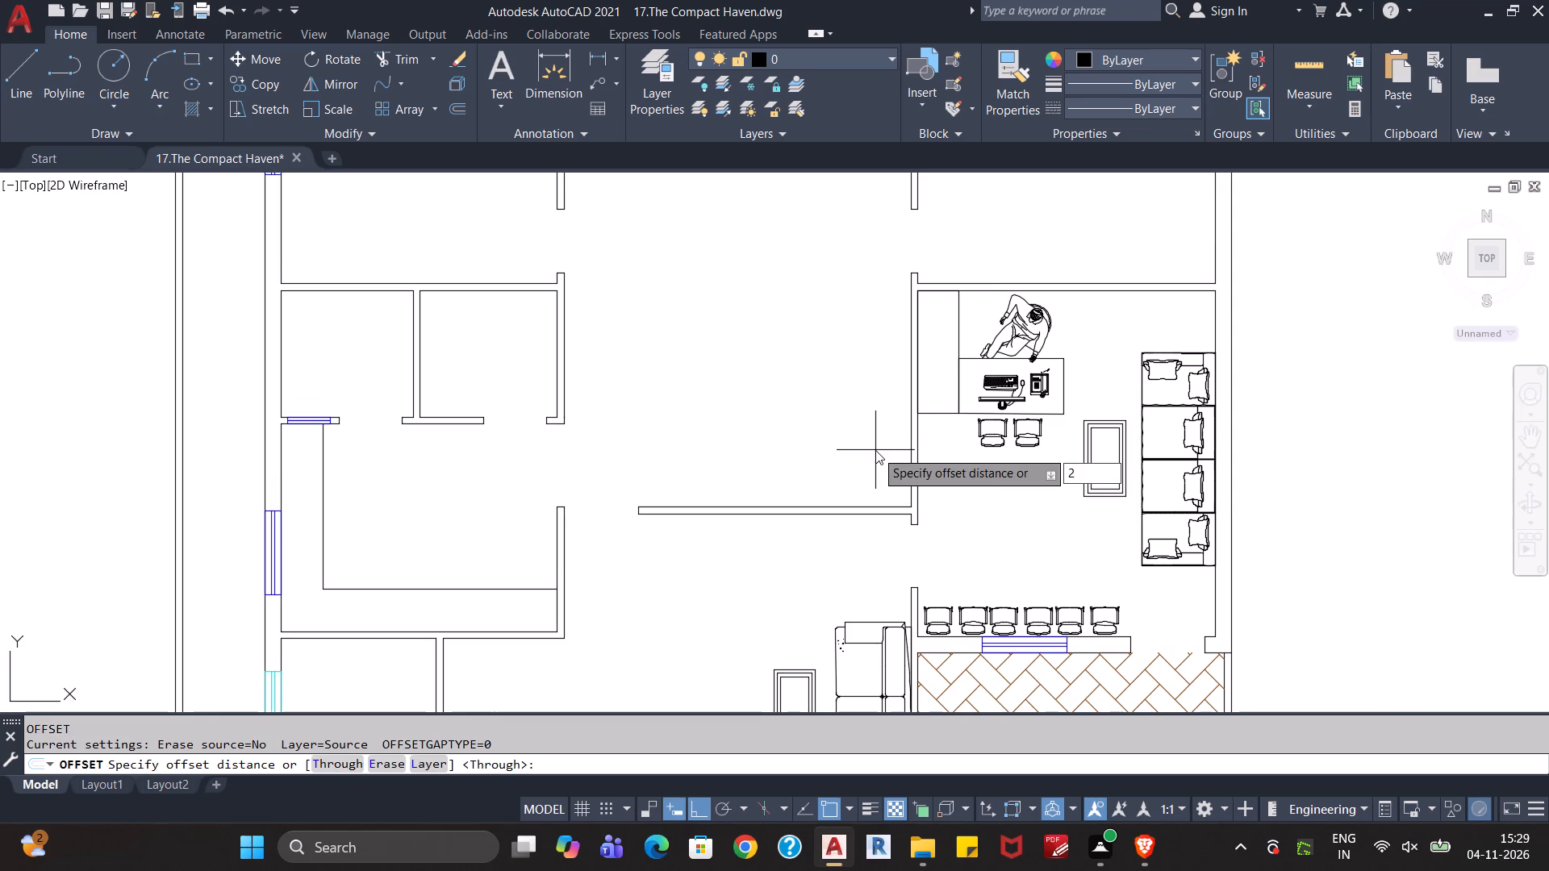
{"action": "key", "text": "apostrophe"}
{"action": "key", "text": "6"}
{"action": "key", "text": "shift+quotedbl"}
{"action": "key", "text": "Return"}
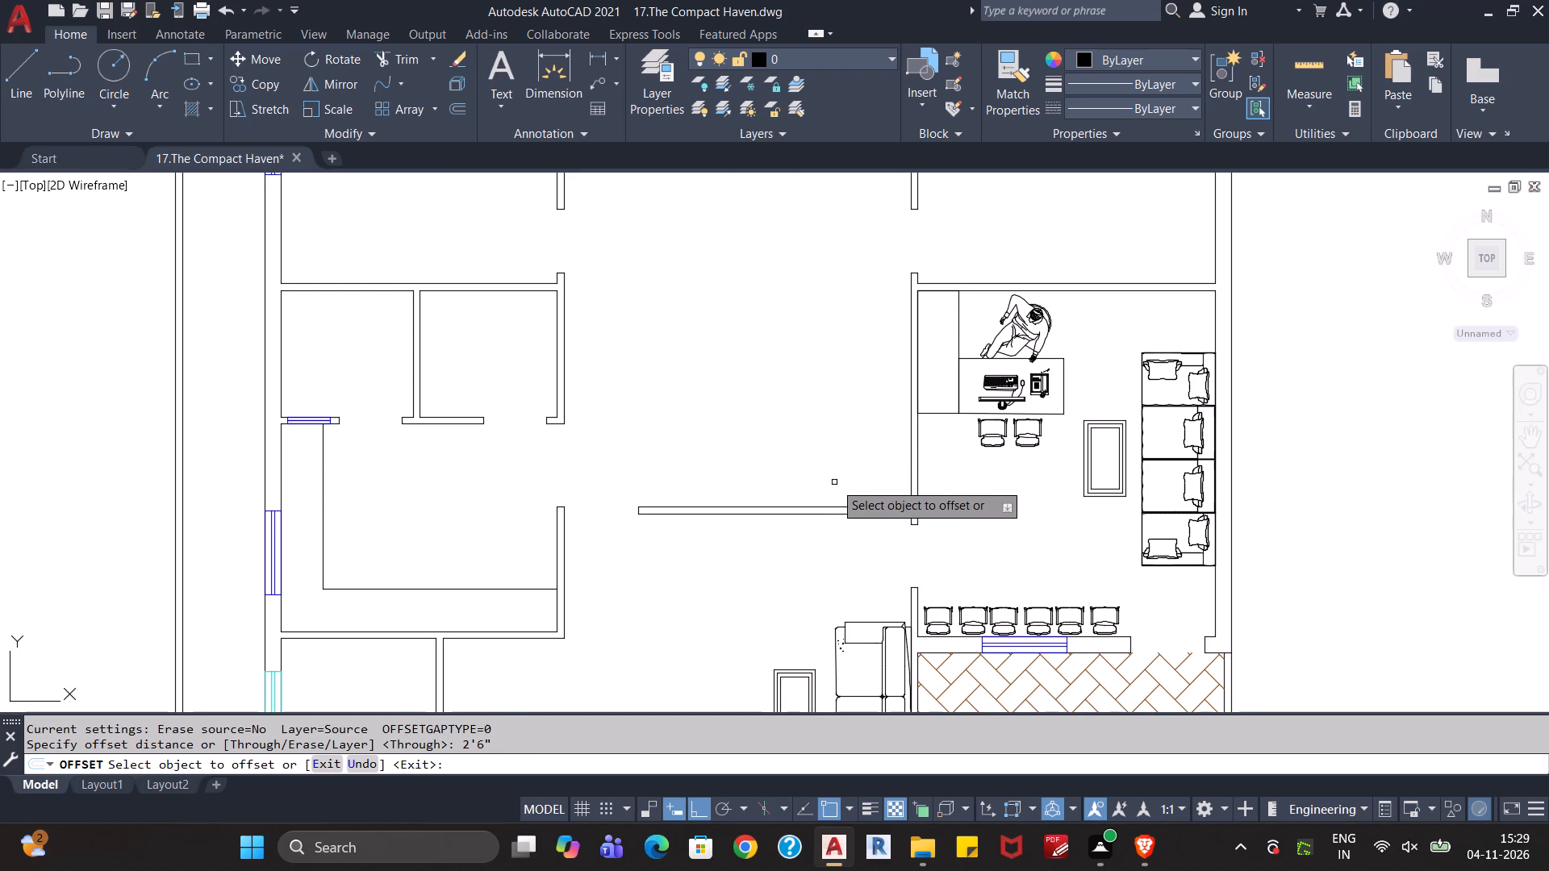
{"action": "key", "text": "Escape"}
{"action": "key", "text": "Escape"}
Offset the inner faces of the central hall's bottom and right walls 2'10" into the hall.
{"action": "key", "text": "o"}
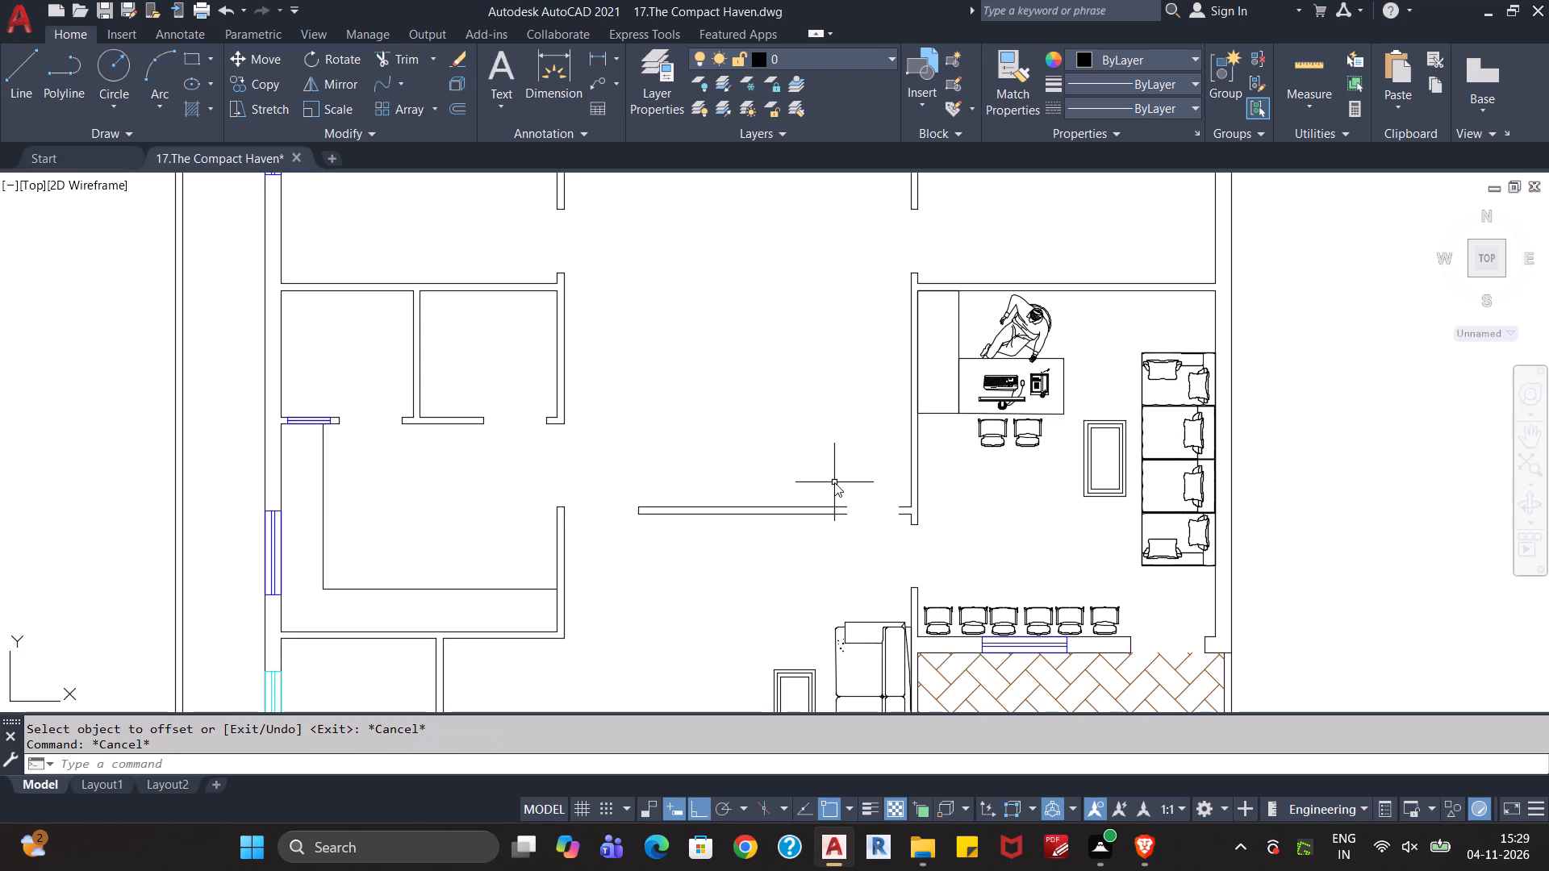
{"action": "key", "text": "Return"}
{"action": "type", "text": "2'"}
{"action": "type", "text": "10\""}
{"action": "key", "text": "Return"}
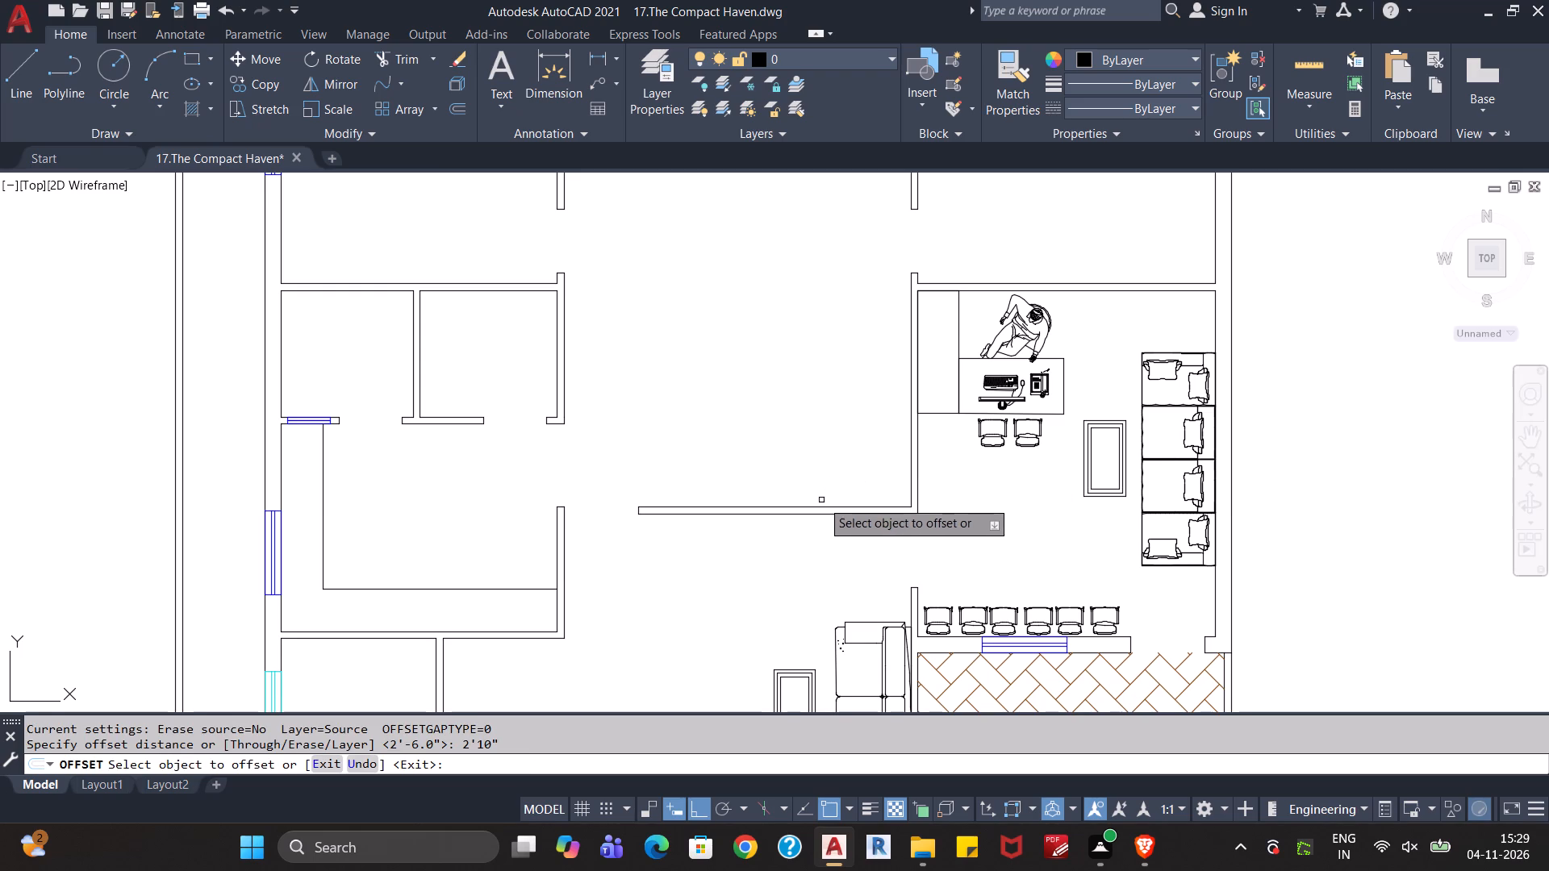
{"action": "left_click", "coordinate": [820, 506]}
{"action": "left_click", "coordinate": [833, 424]}
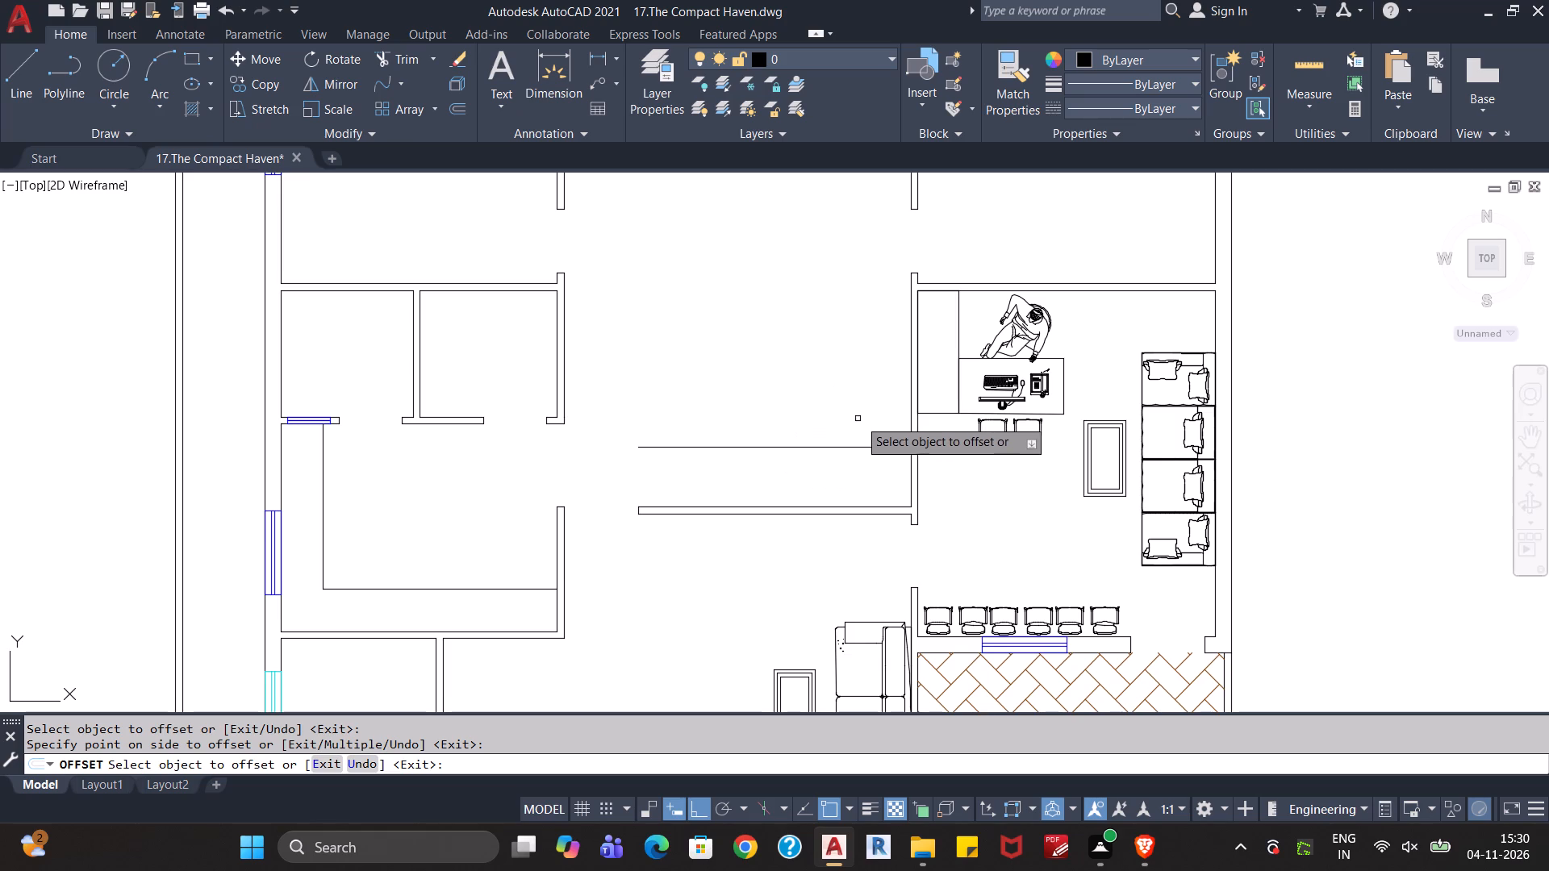
{"action": "left_click", "coordinate": [908, 393]}
{"action": "left_click", "coordinate": [879, 392]}
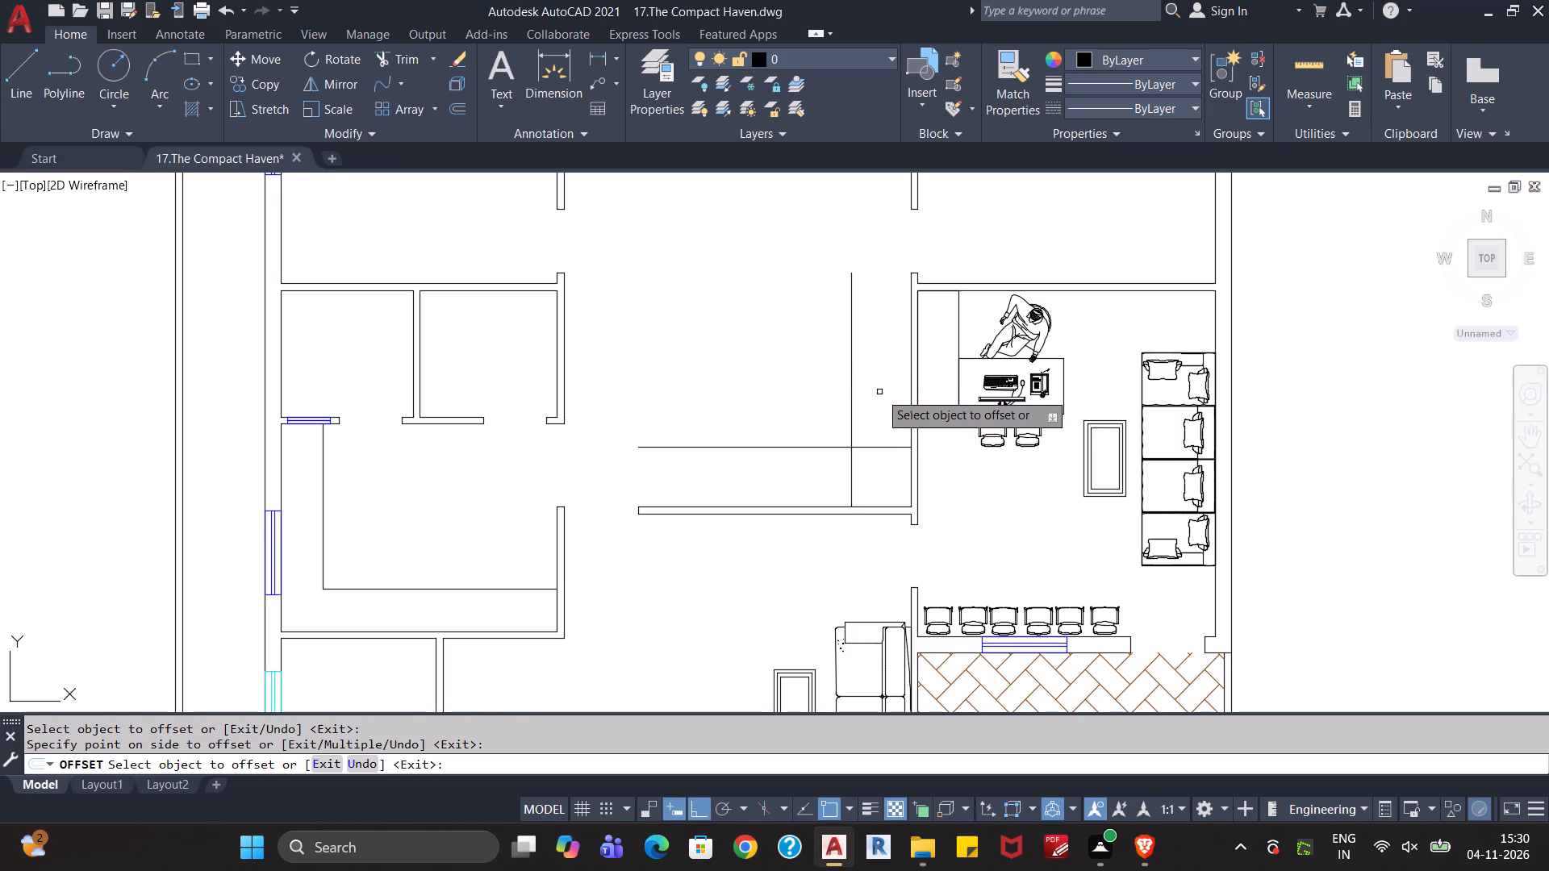
{"action": "key", "text": "Escape"}
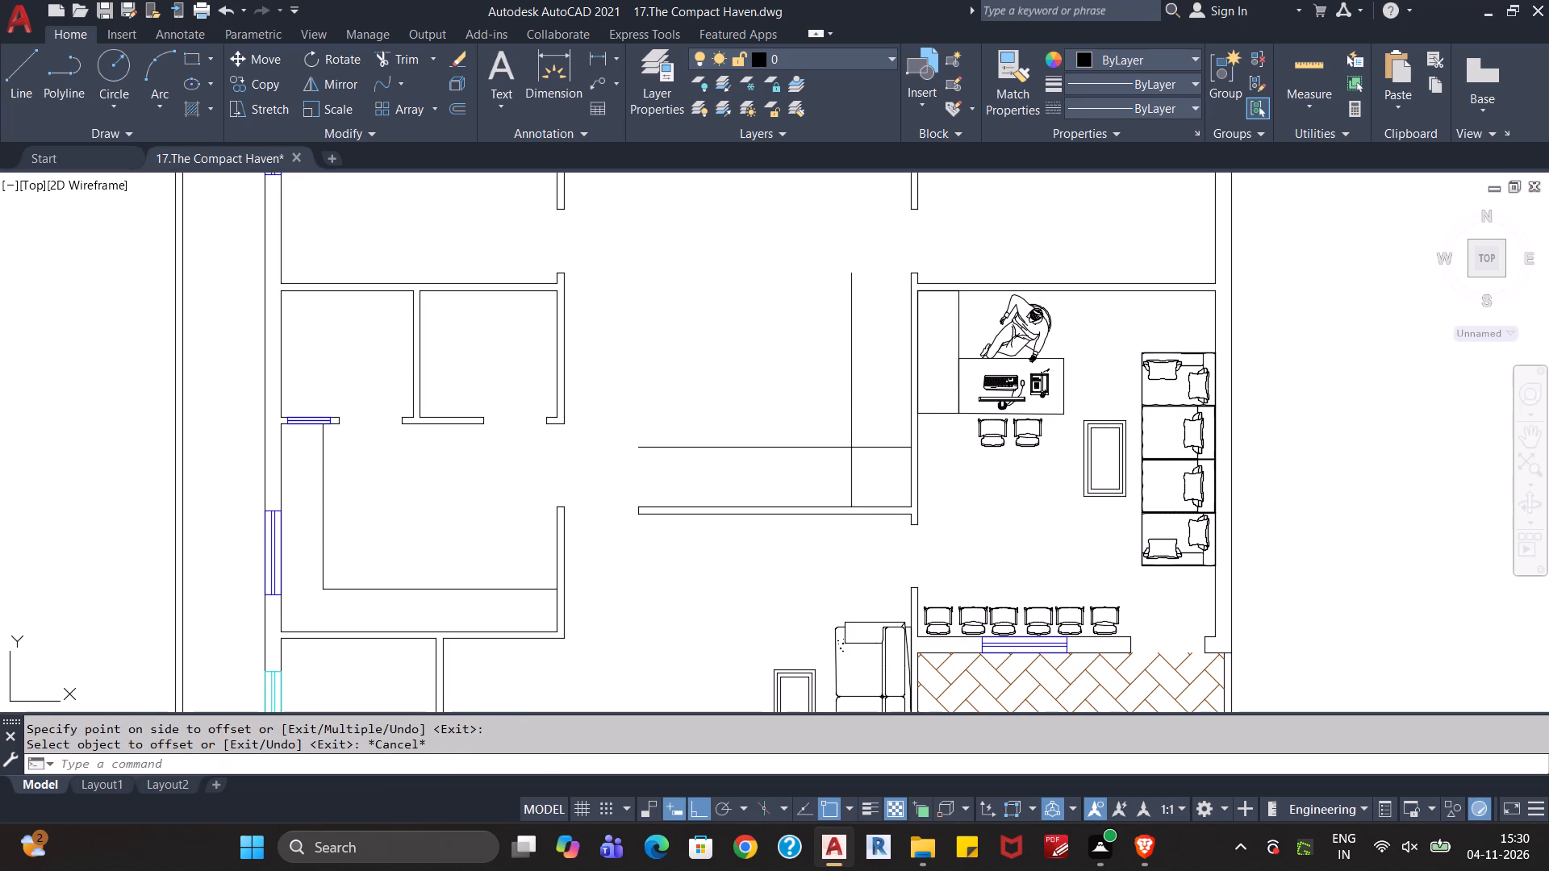
{"action": "key", "text": "Escape"}
Offset the hall's new vertical line 5' away from the right wall and the new horizontal line 5' upward.
{"action": "scroll", "coordinate": [865, 475], "scroll_direction": "down", "scroll_amount": 1}
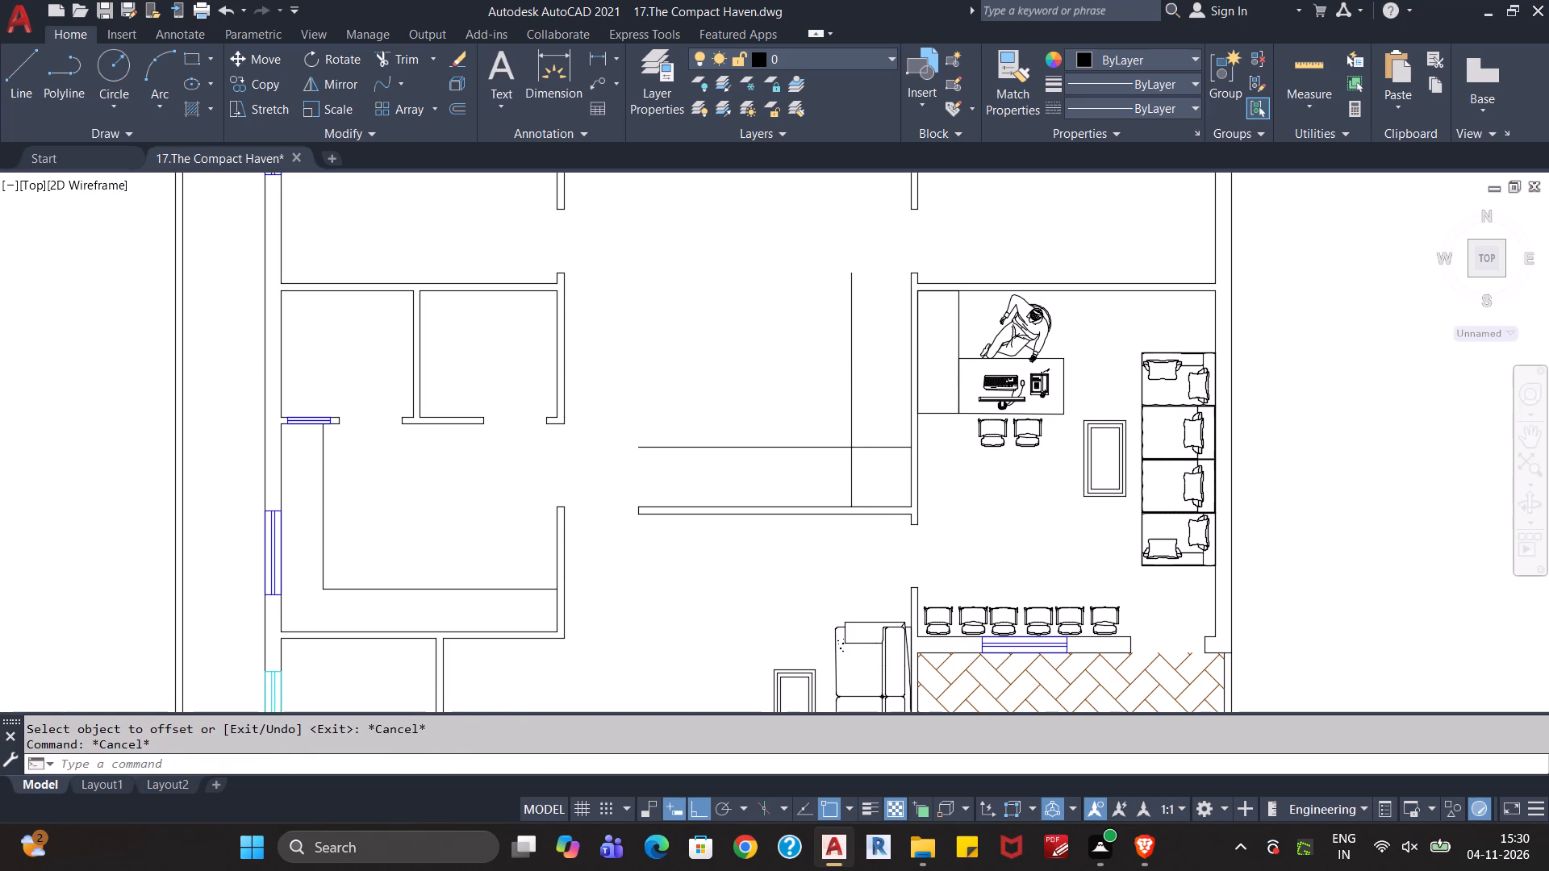
{"action": "middle_click_drag", "start_coordinate": [865, 475], "coordinate": [877, 432]}
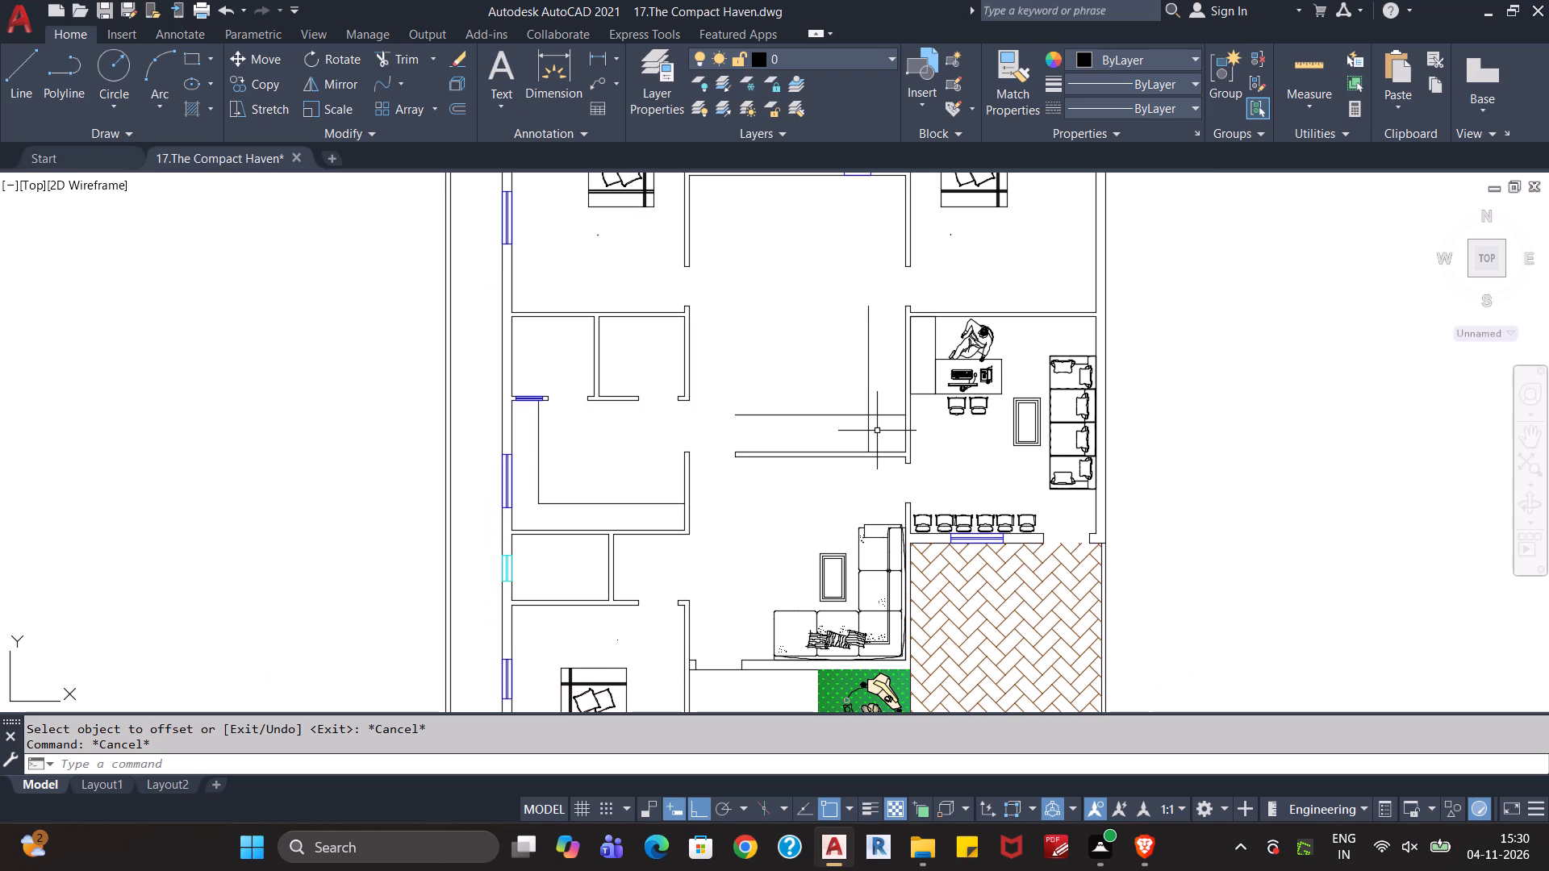
{"action": "key", "text": "o"}
{"action": "key", "text": "Return"}
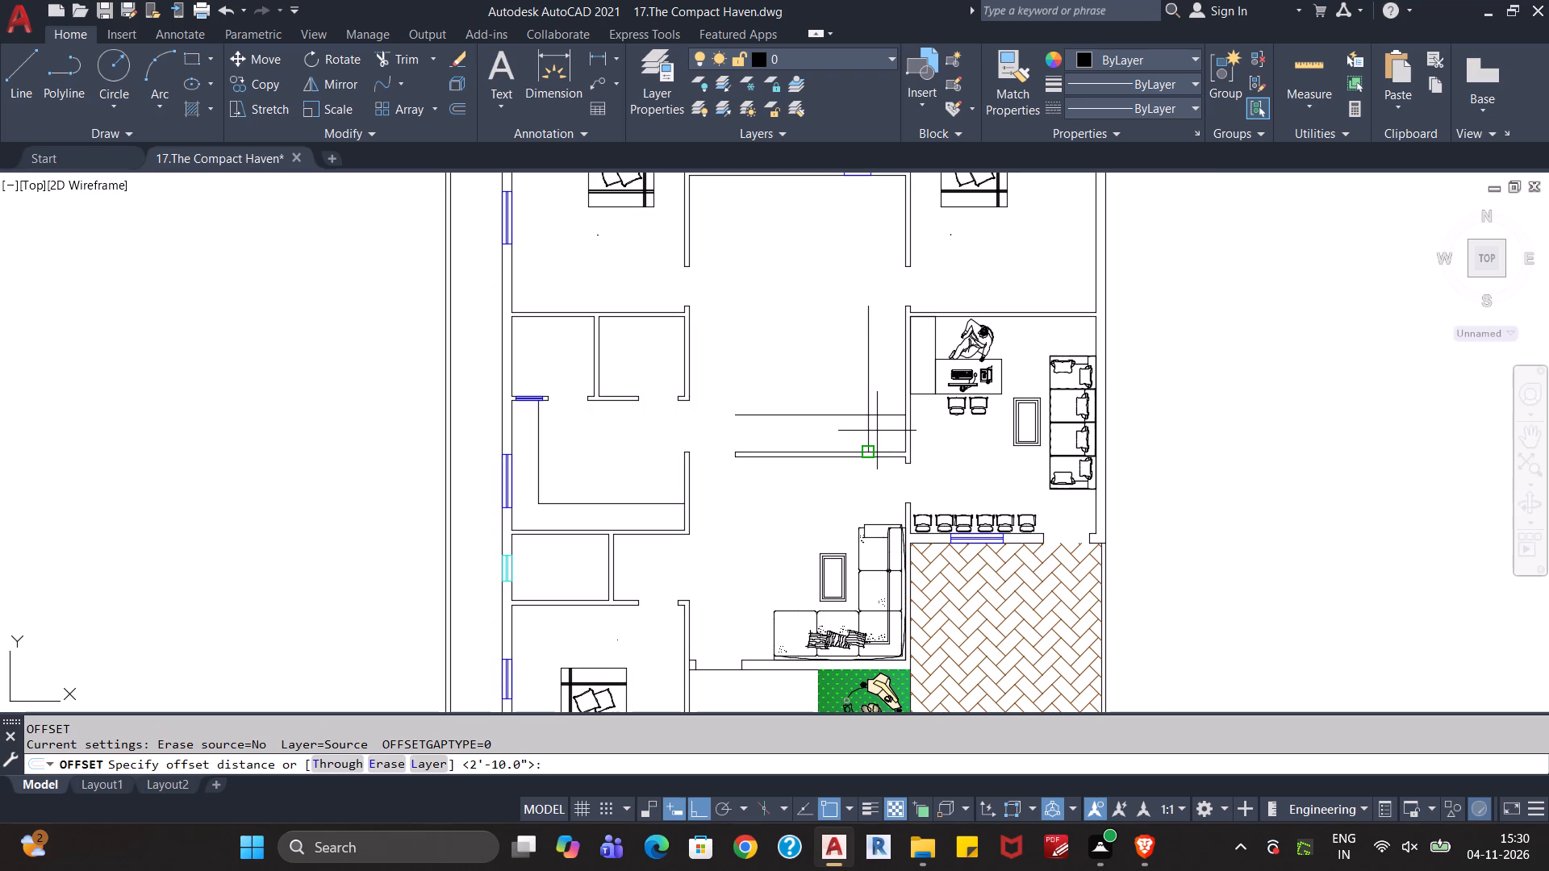
{"action": "type", "text": "5'"}
{"action": "key", "text": "Return"}
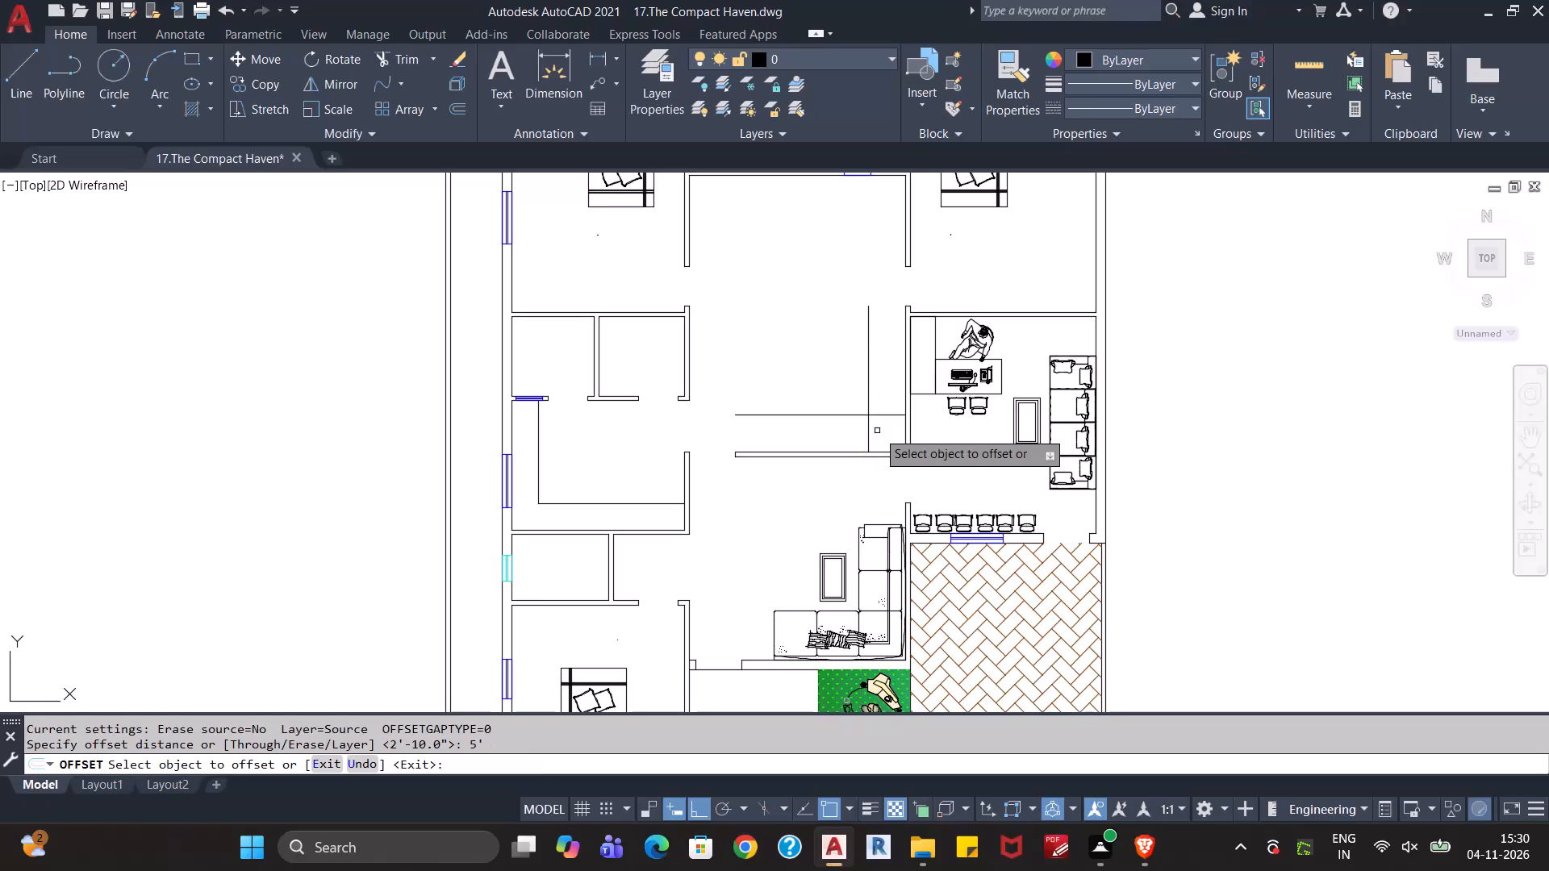
{"action": "left_click", "coordinate": [871, 431]}
{"action": "left_click", "coordinate": [829, 421]}
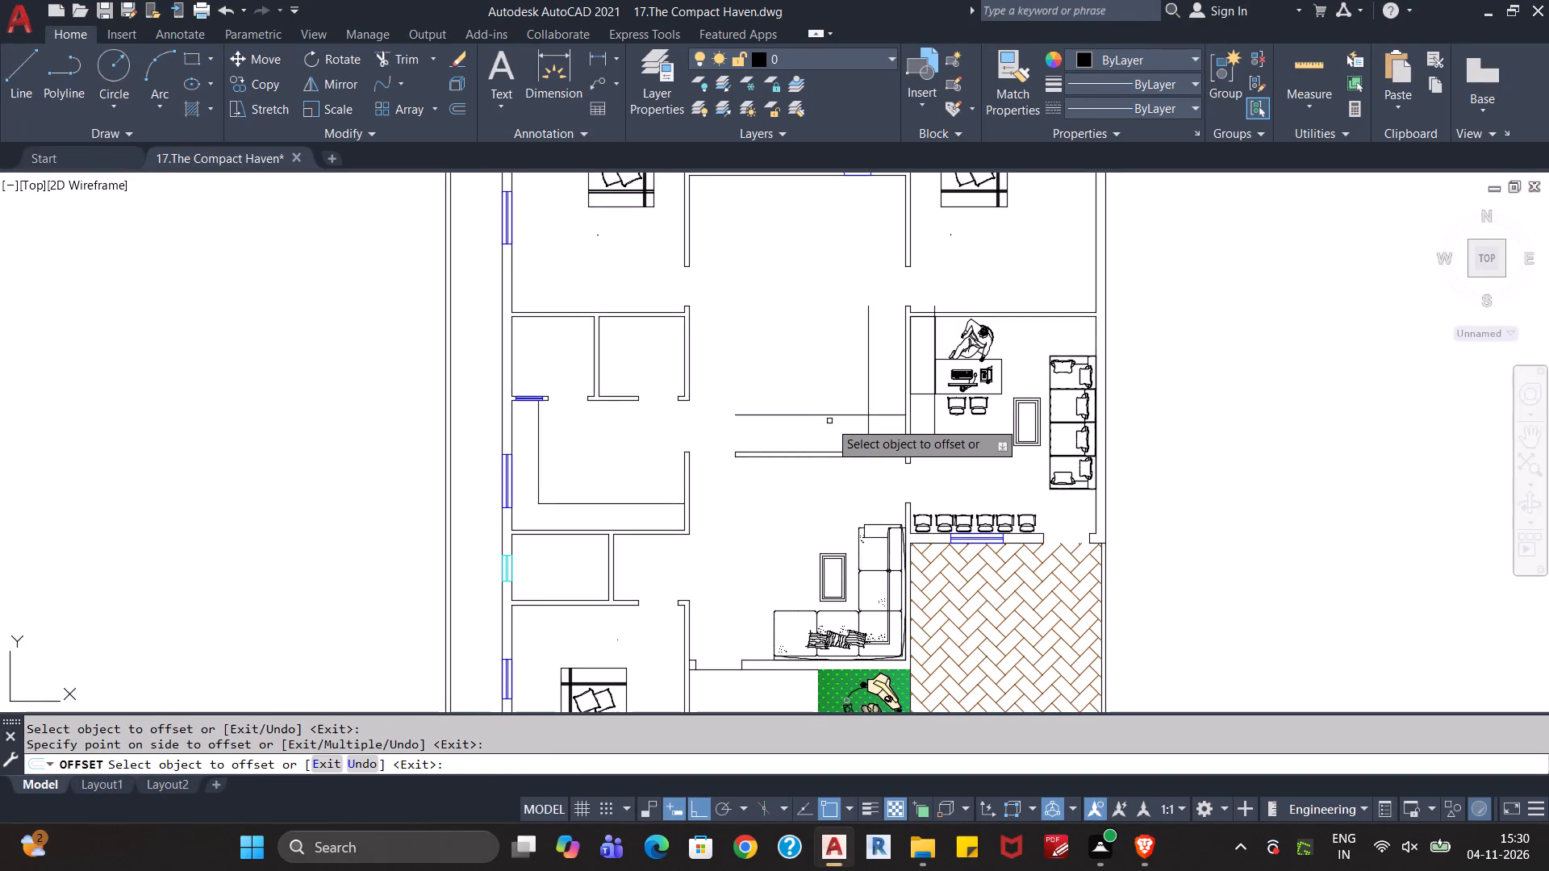
{"action": "key", "text": "ctrl+z"}
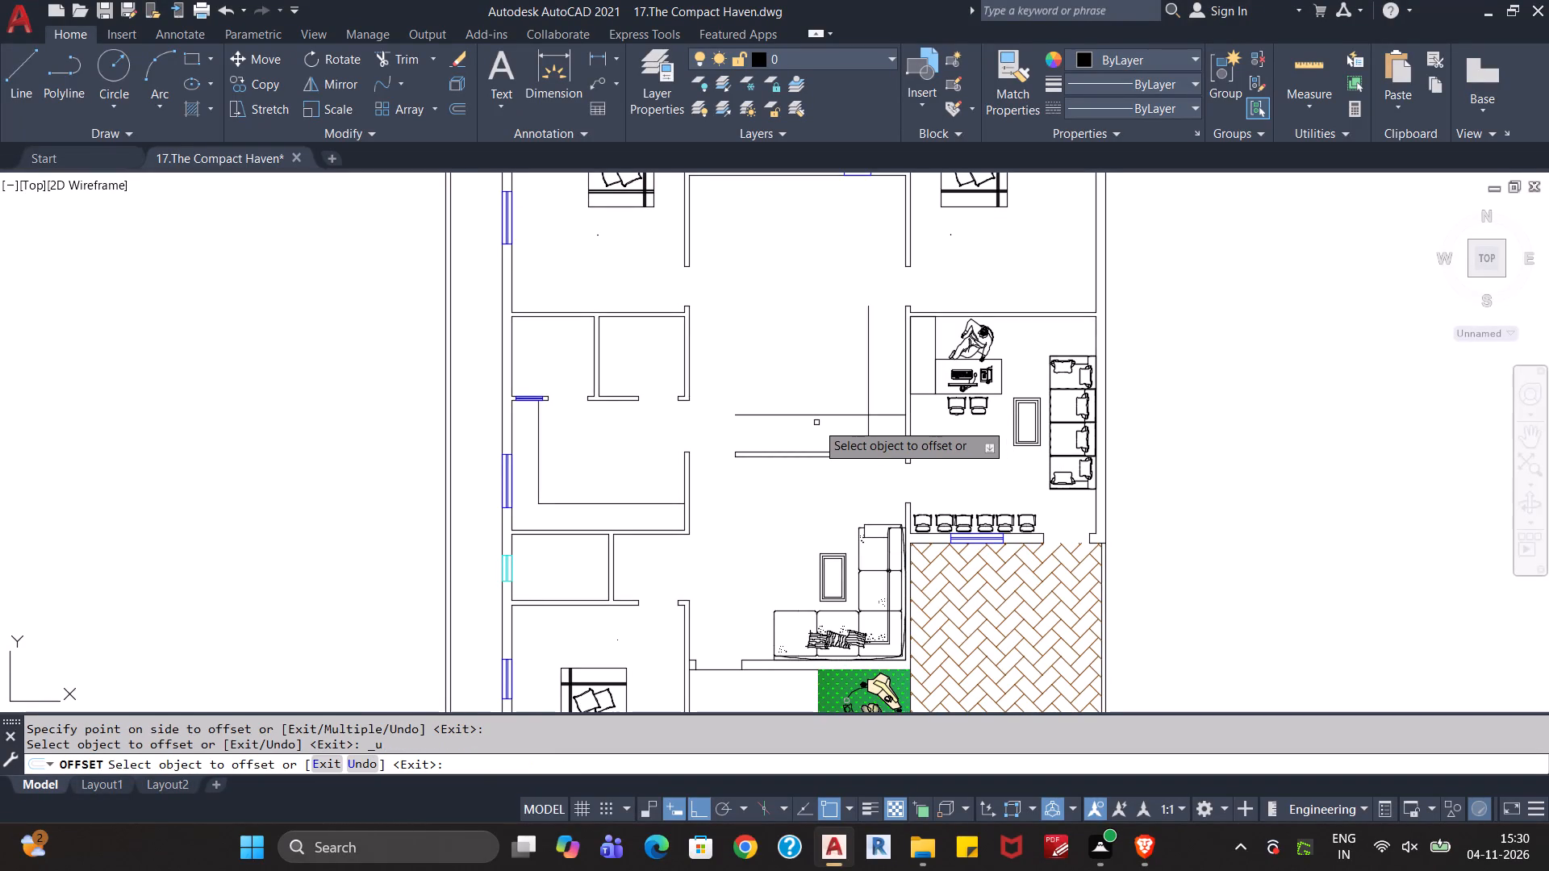
{"action": "left_click", "coordinate": [867, 383]}
{"action": "left_click", "coordinate": [780, 346]}
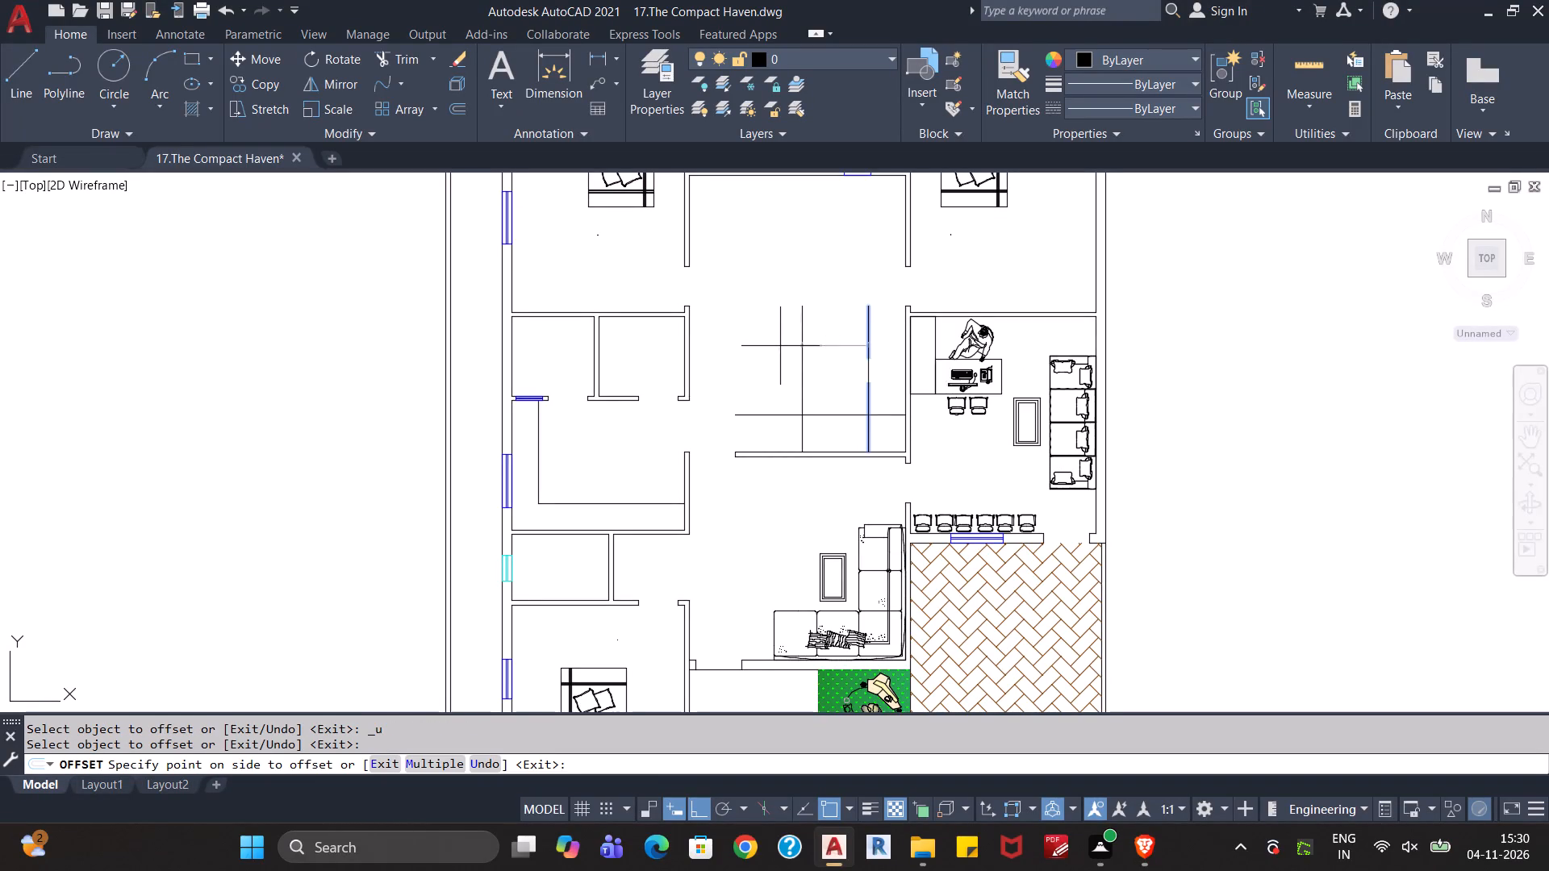
{"action": "left_click", "coordinate": [878, 412]}
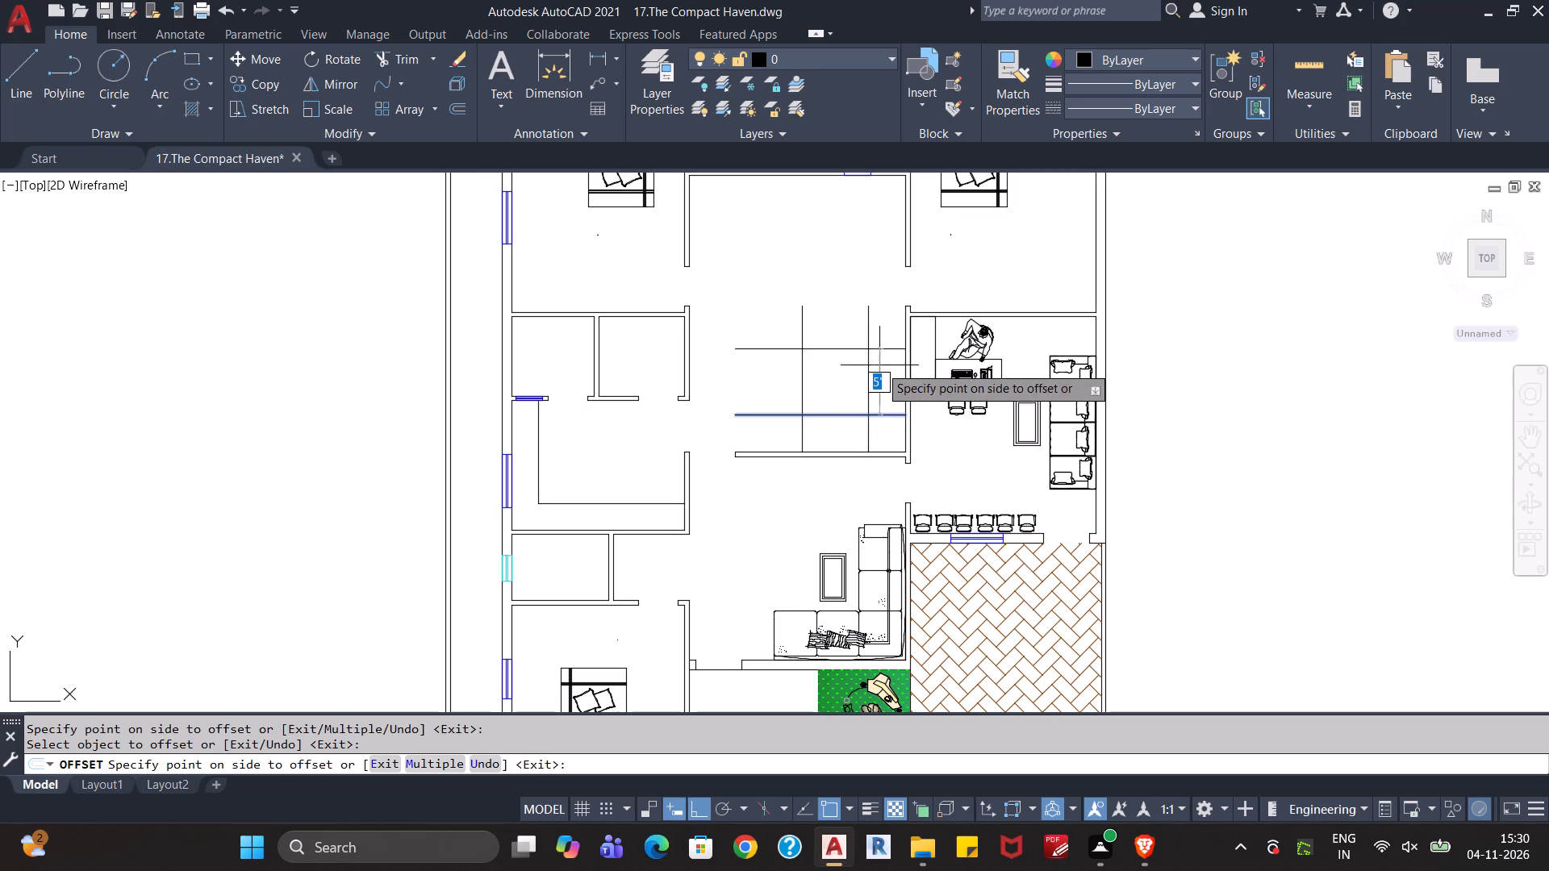
{"action": "left_click", "coordinate": [884, 321]}
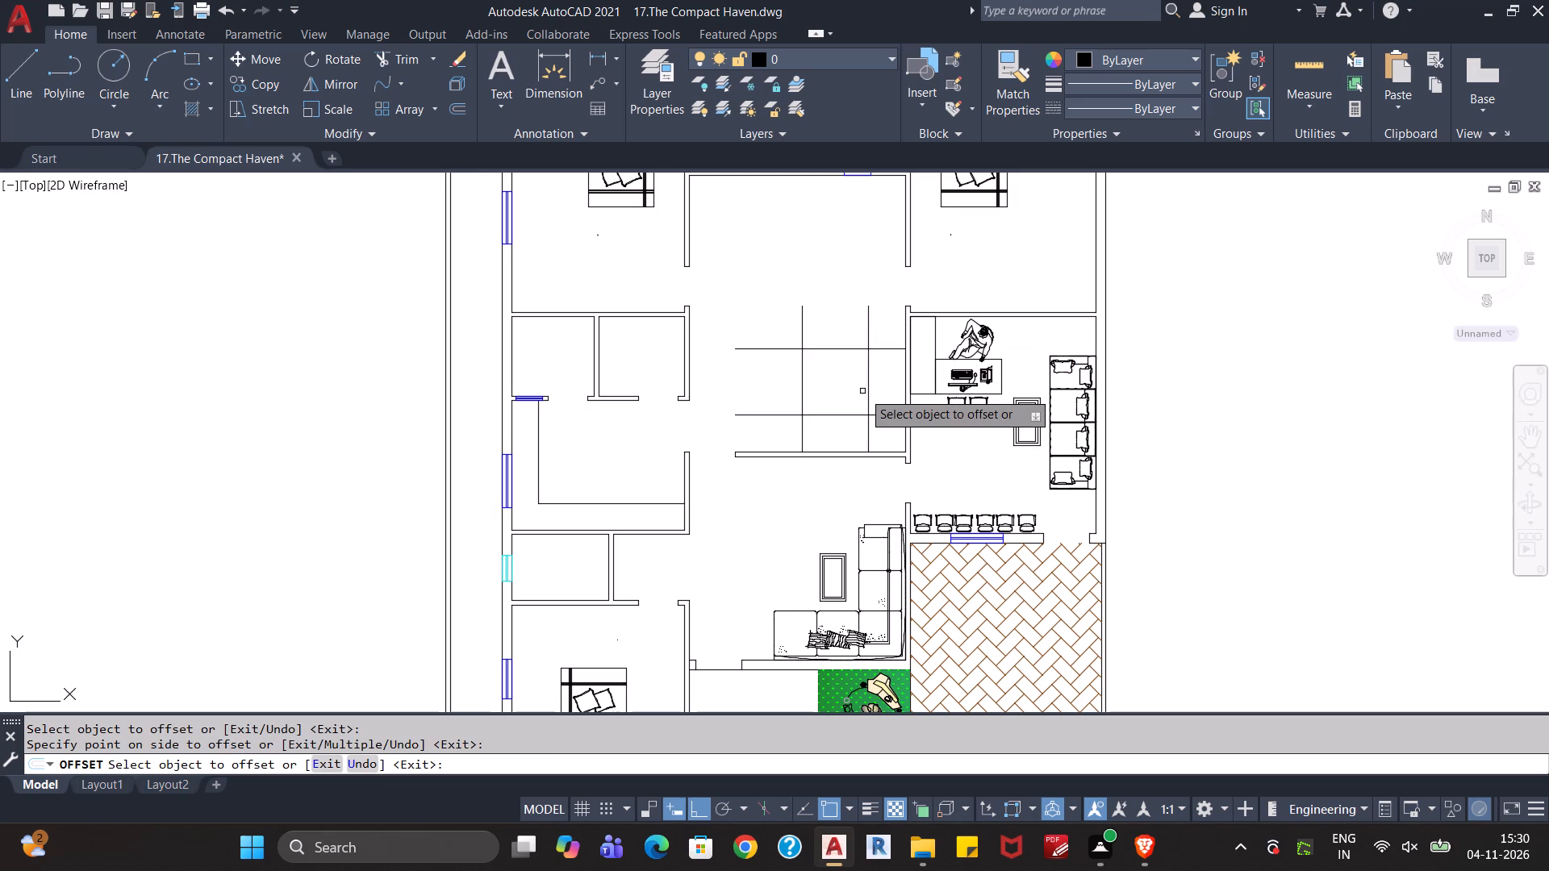
{"action": "key", "text": "Escape"}
{"action": "key", "text": "Escape"}
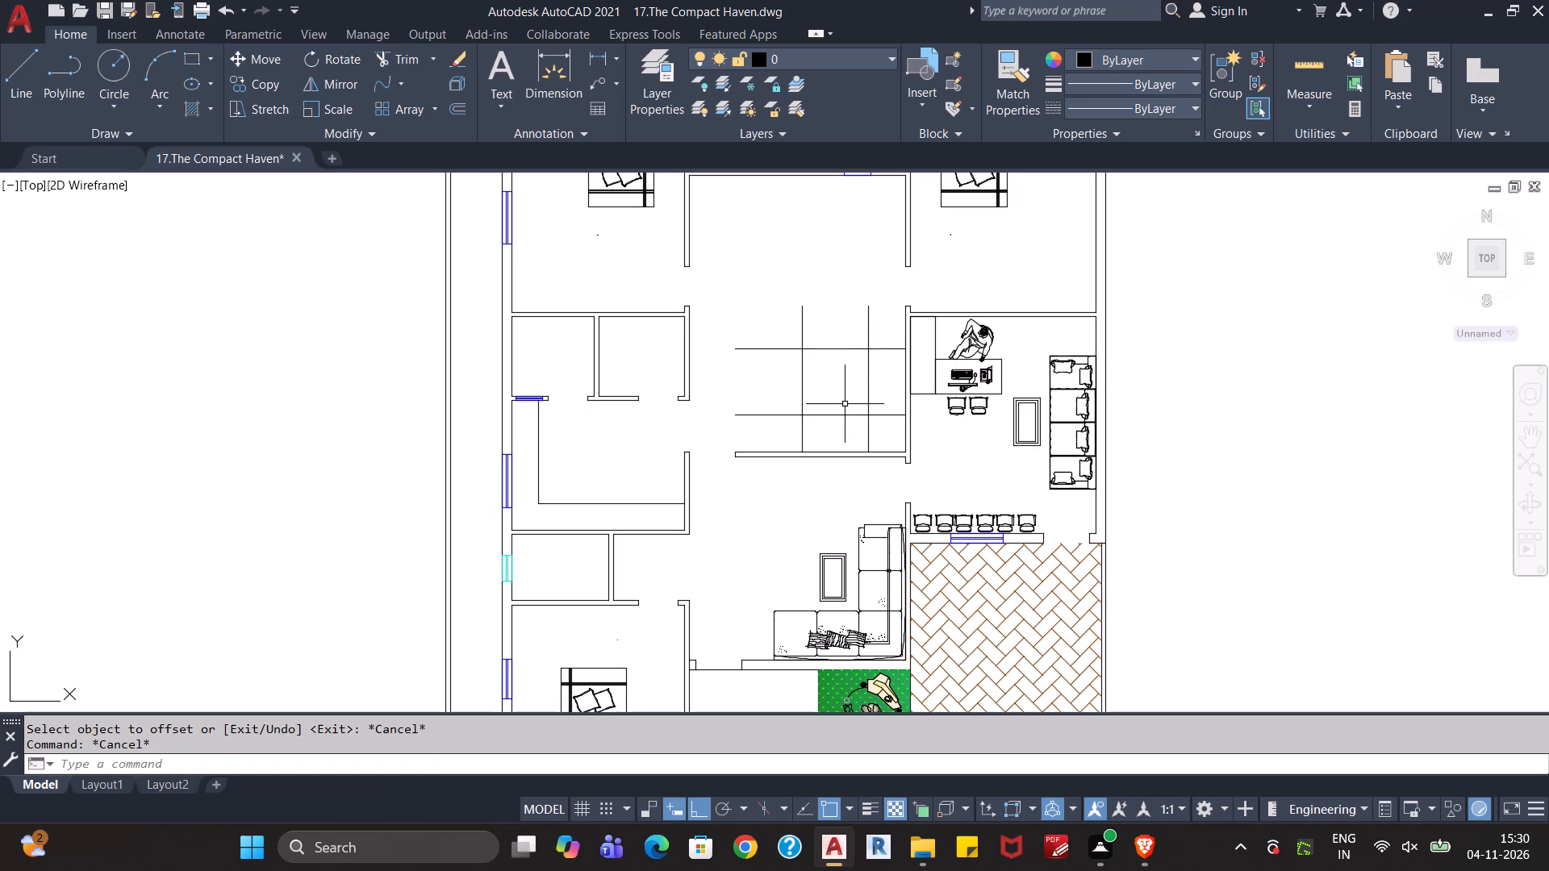
Trim the excess line segments to leave an L-shaped seating outline in the central hall's lower-right corner.
{"action": "type", "text": "tr"}
{"action": "key", "text": "Return"}
{"action": "left_click", "coordinate": [871, 339]}
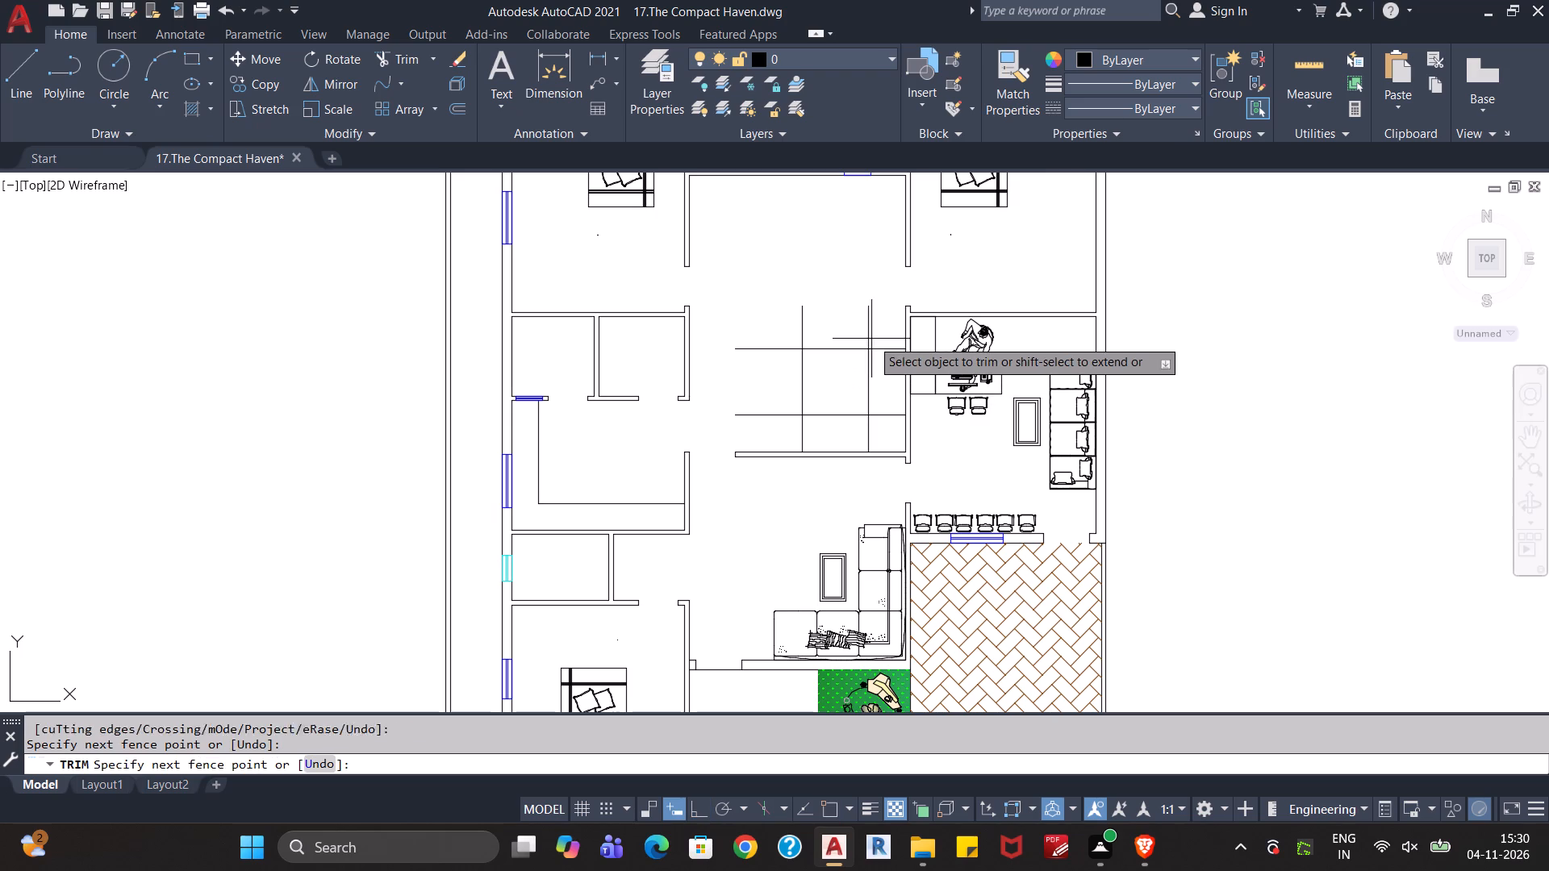
{"action": "left_click", "coordinate": [795, 336]}
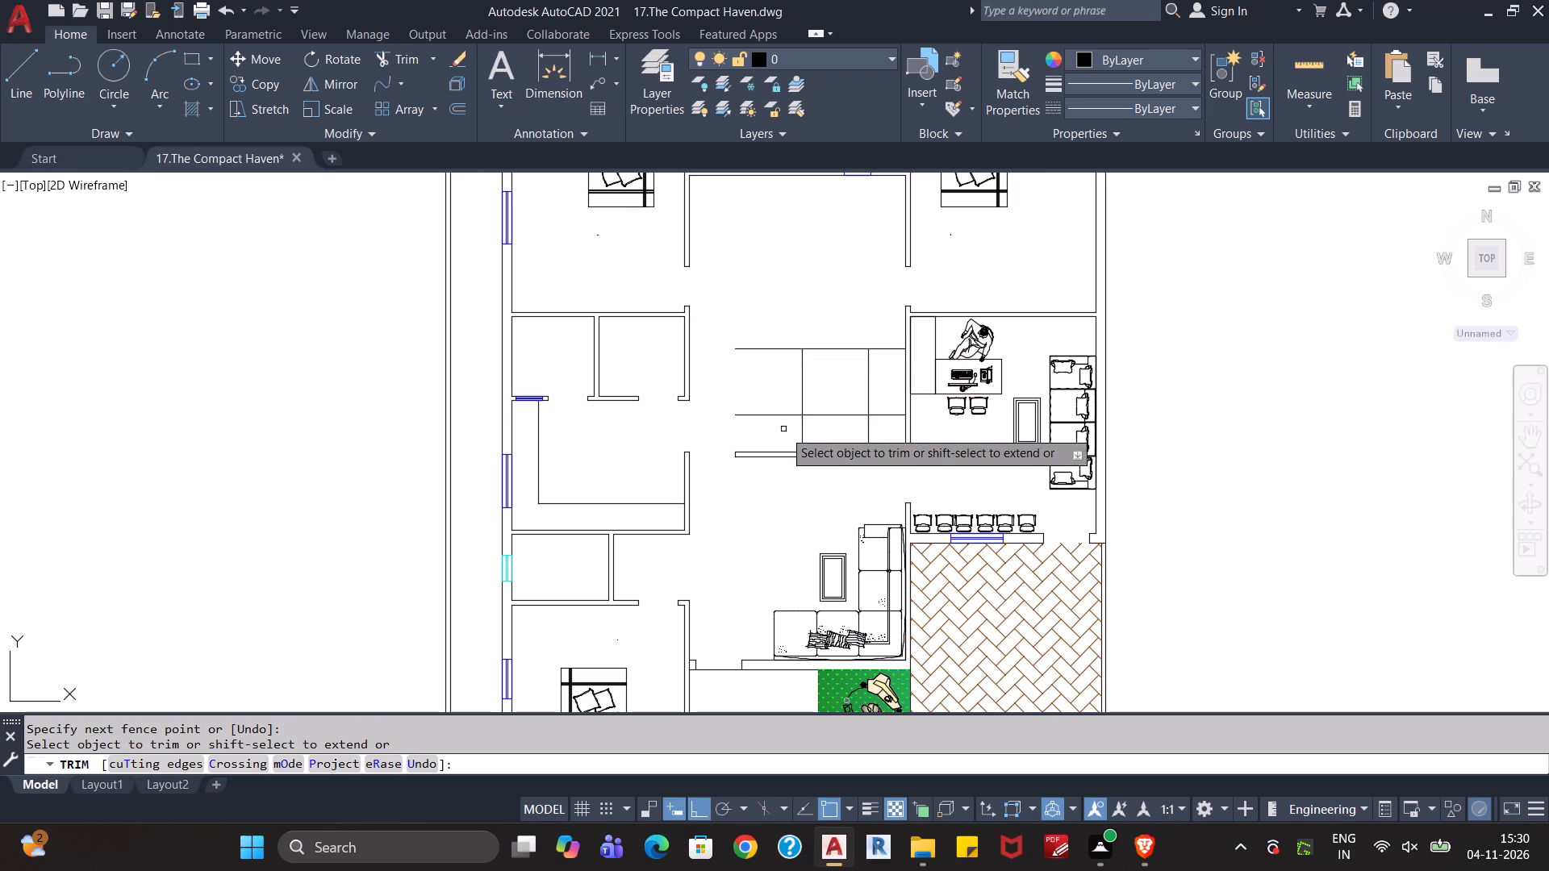
{"action": "left_click", "coordinate": [791, 429]}
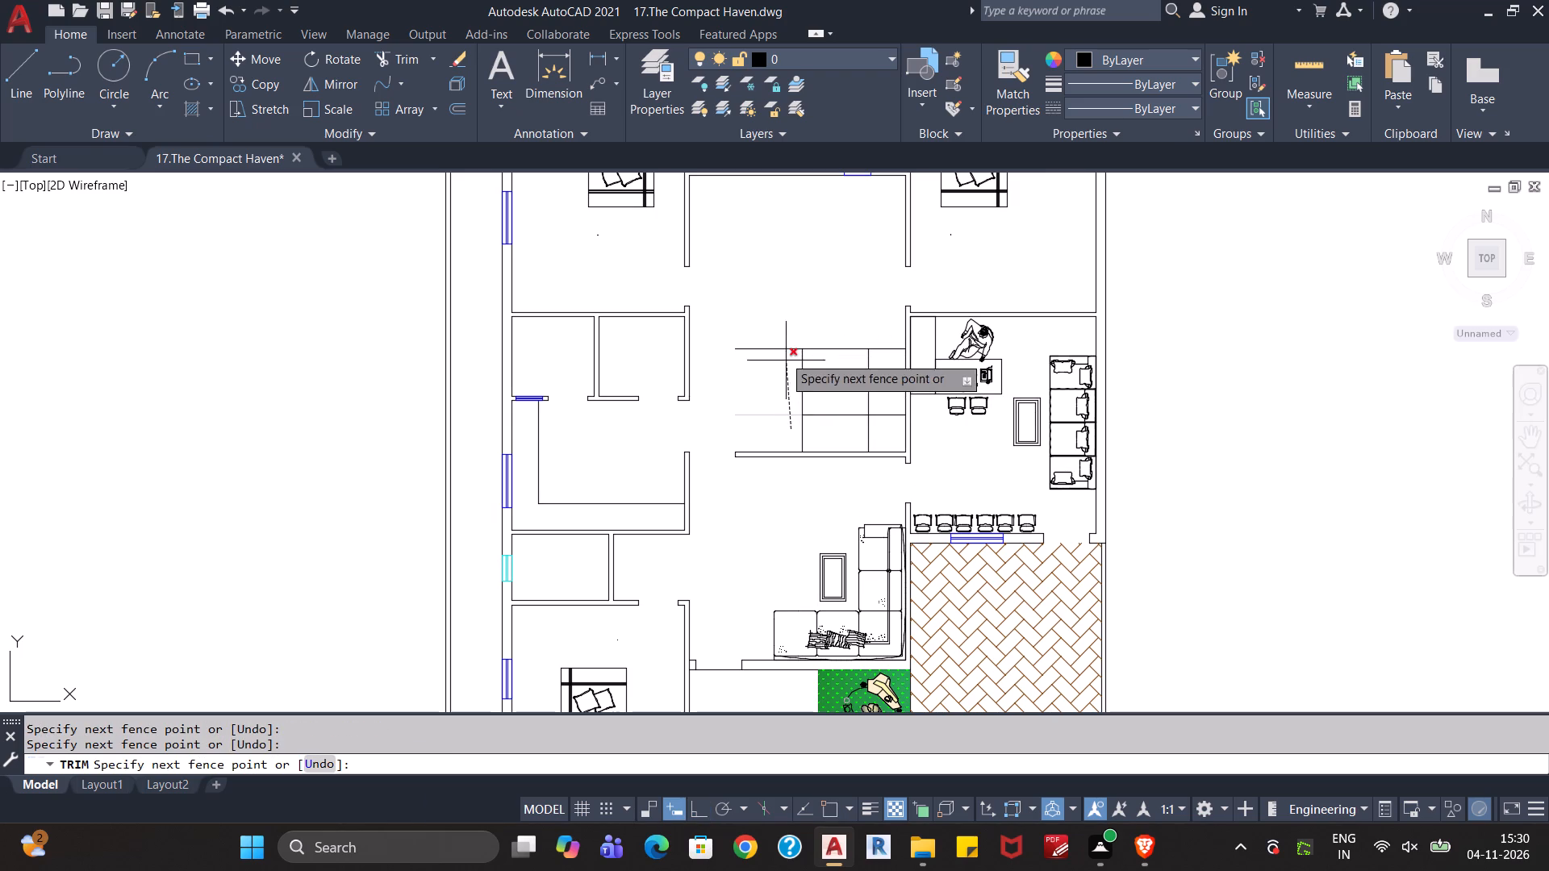
{"action": "left_click", "coordinate": [783, 335]}
{"action": "left_click", "coordinate": [786, 382]}
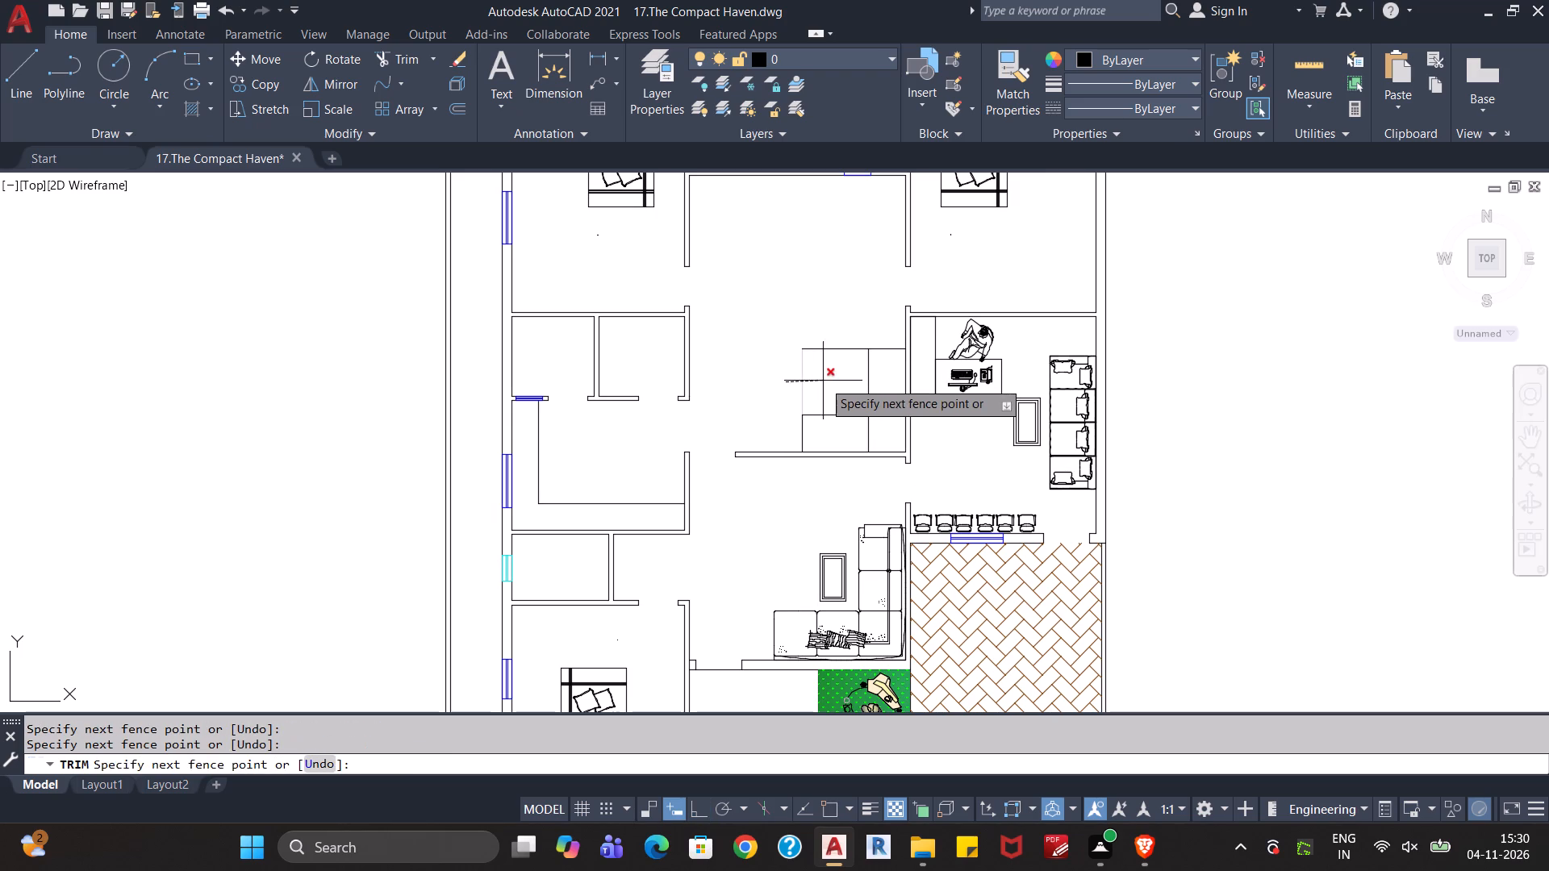
{"action": "left_click", "coordinate": [840, 381]}
{"action": "left_click", "coordinate": [841, 381]}
{"action": "left_click", "coordinate": [841, 327]}
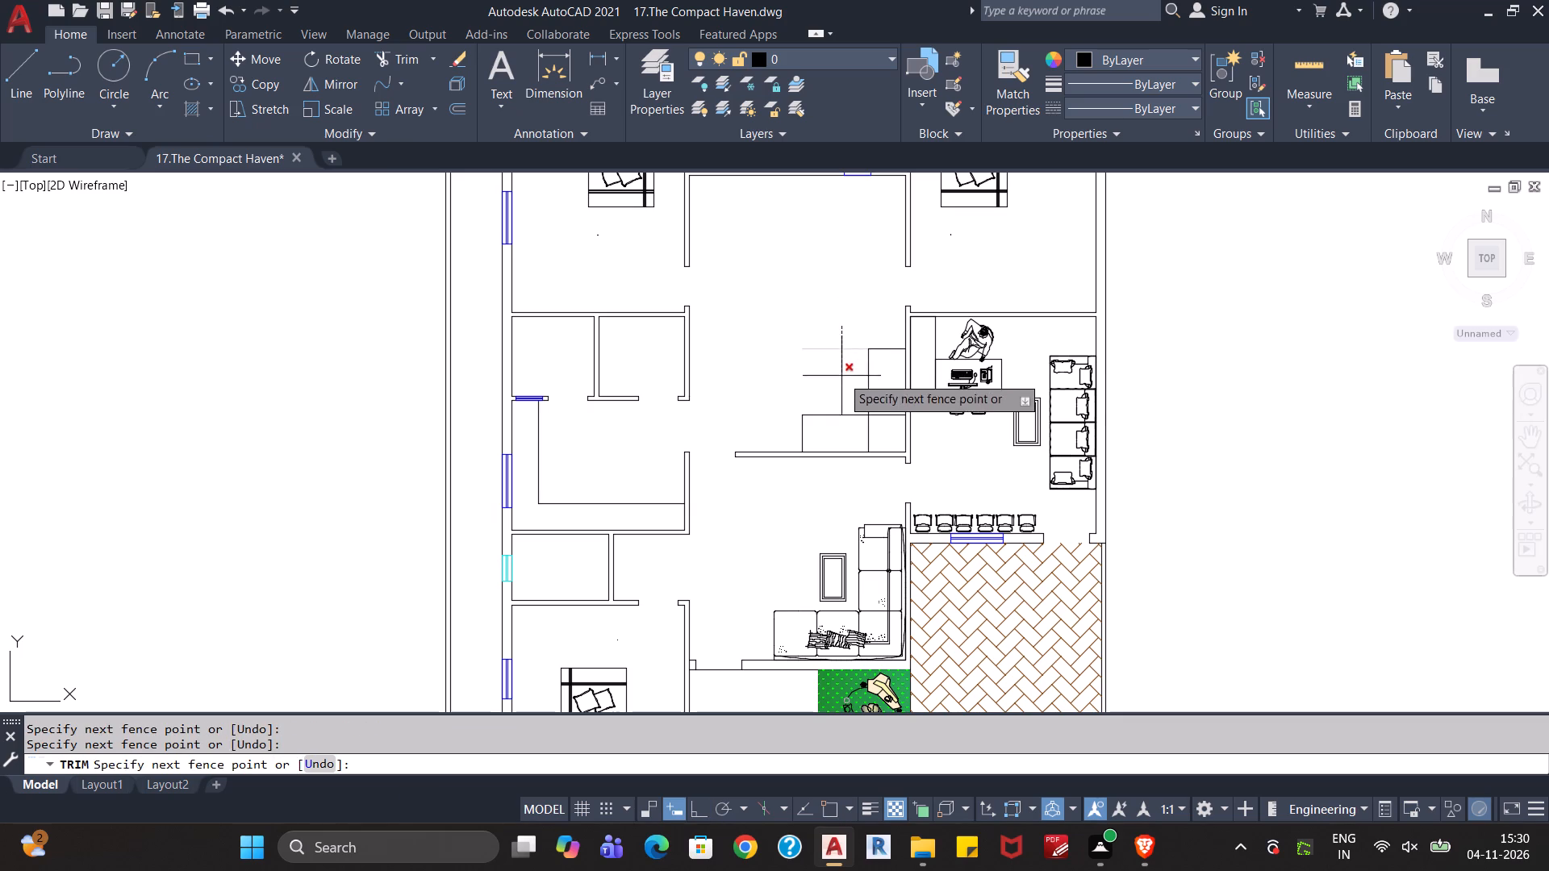
{"action": "left_click", "coordinate": [841, 377]}
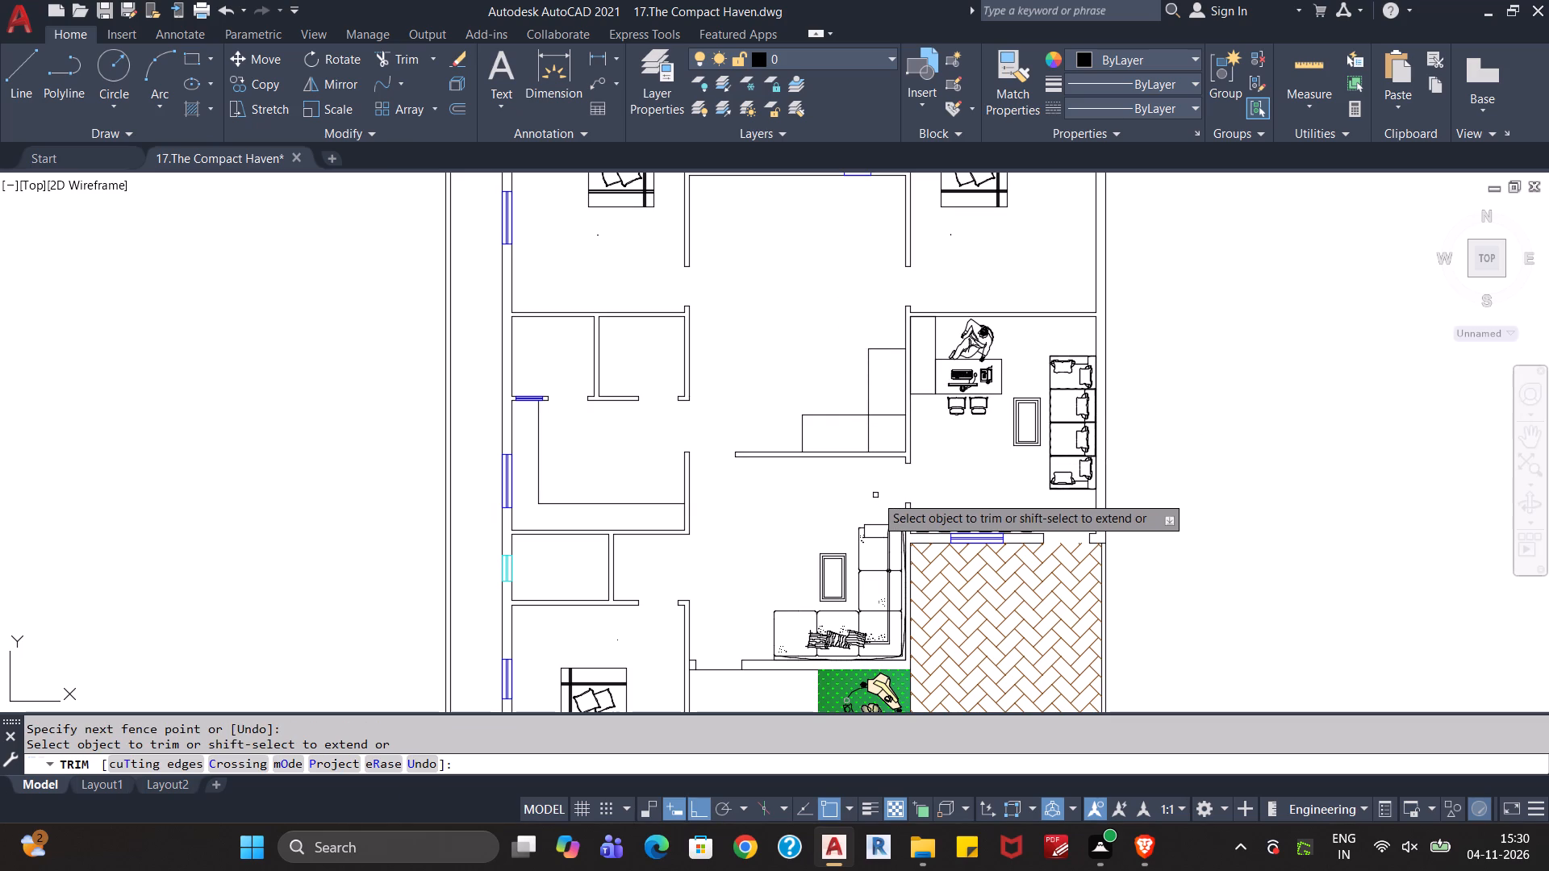
{"action": "key", "text": "Escape"}
{"action": "key", "text": "Escape"}
Offset the left end line of the L-shape's horizontal arm repeatedly at 6" to add nine tread lines toward the corner.
{"action": "middle_click_drag", "start_coordinate": [871, 486], "coordinate": [850, 520]}
{"action": "scroll", "coordinate": [843, 531], "scroll_direction": "up", "scroll_amount": 2}
{"action": "middle_click_drag", "start_coordinate": [834, 517], "coordinate": [808, 559]}
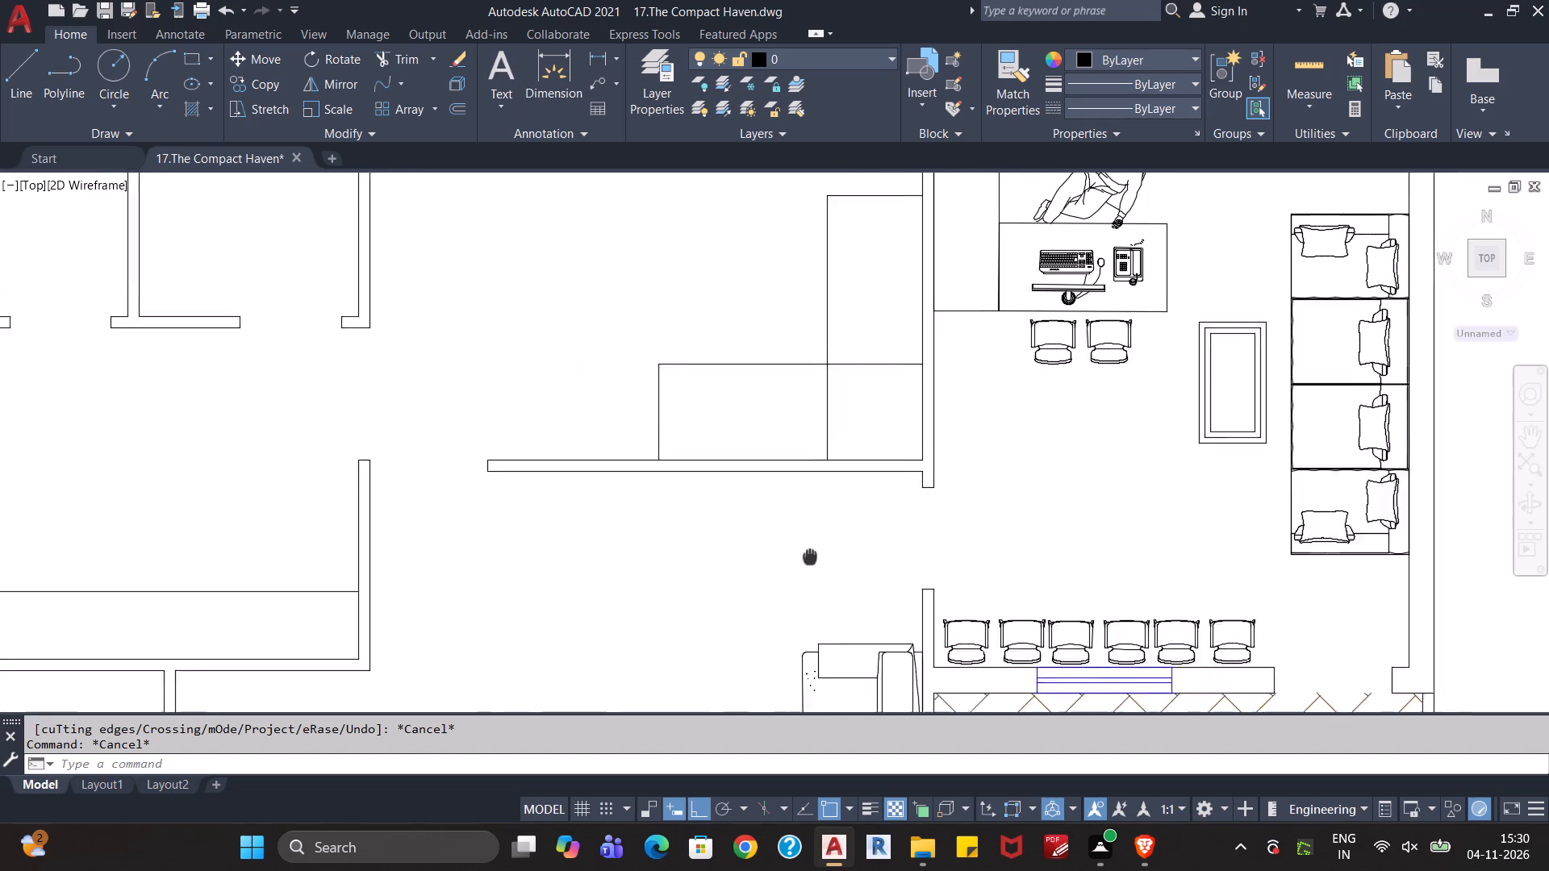
{"action": "middle_click_drag", "start_coordinate": [808, 559], "coordinate": [787, 590]}
{"action": "scroll", "coordinate": [784, 586], "scroll_direction": "down", "scroll_amount": 1}
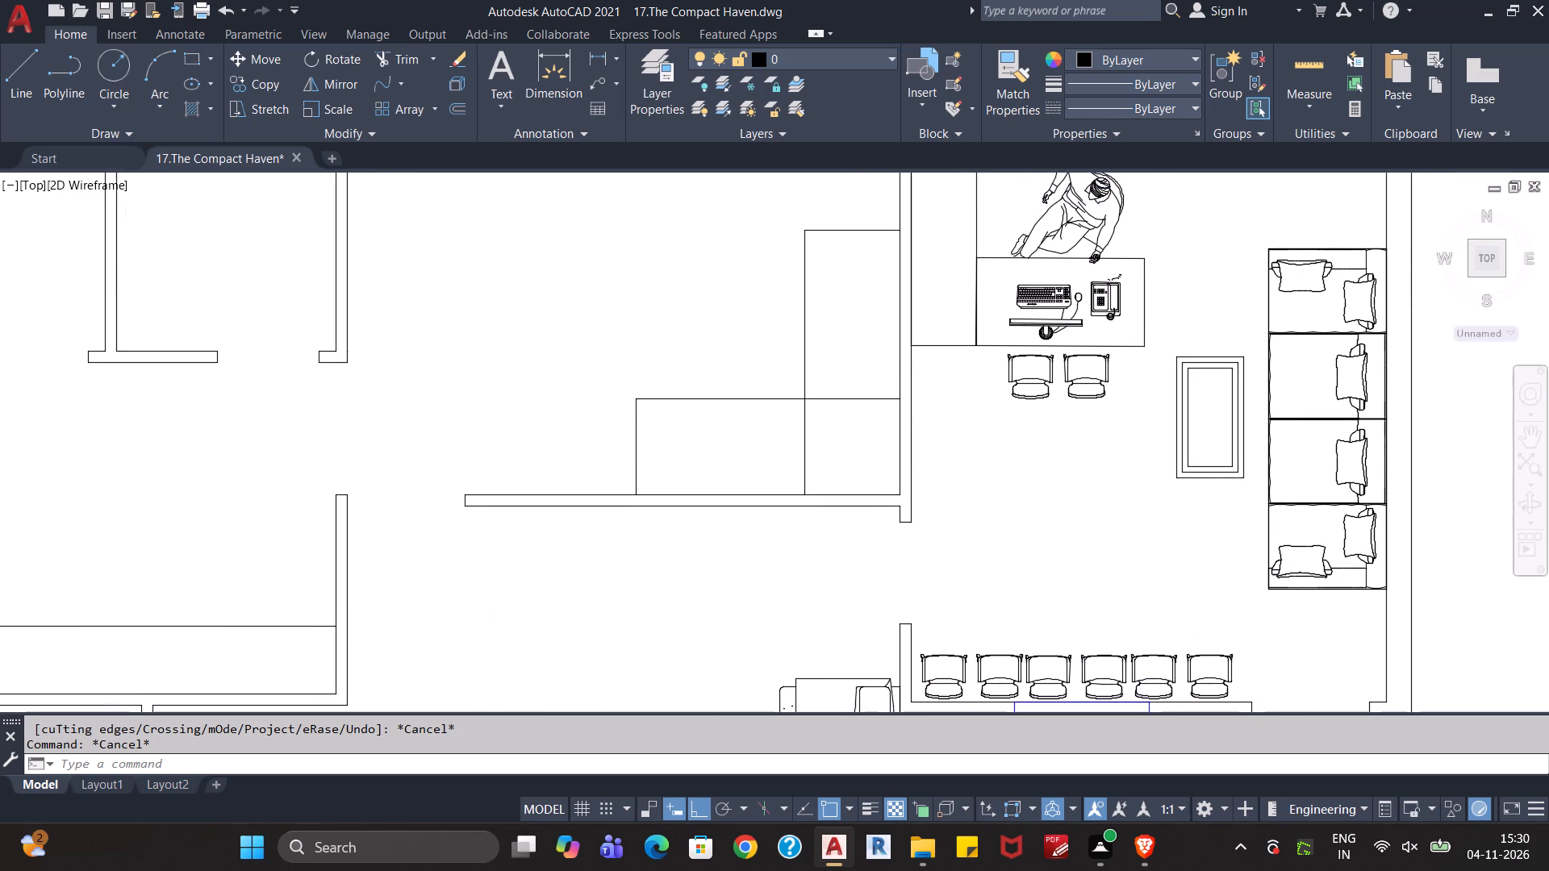
{"action": "key", "text": "o"}
{"action": "key", "text": "Return"}
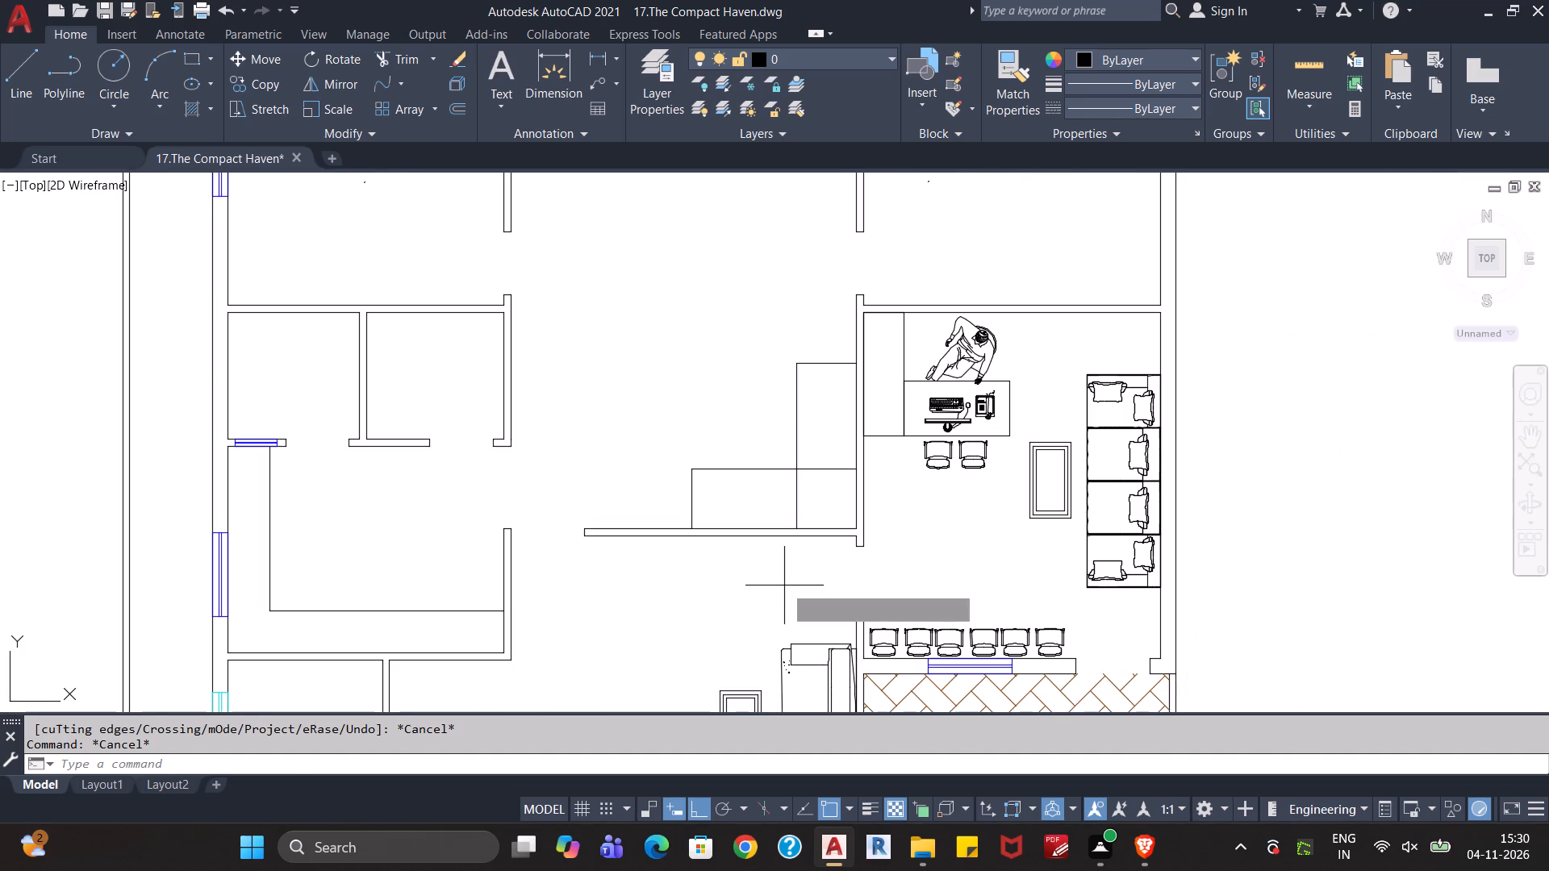
{"action": "type", "text": "6\""}
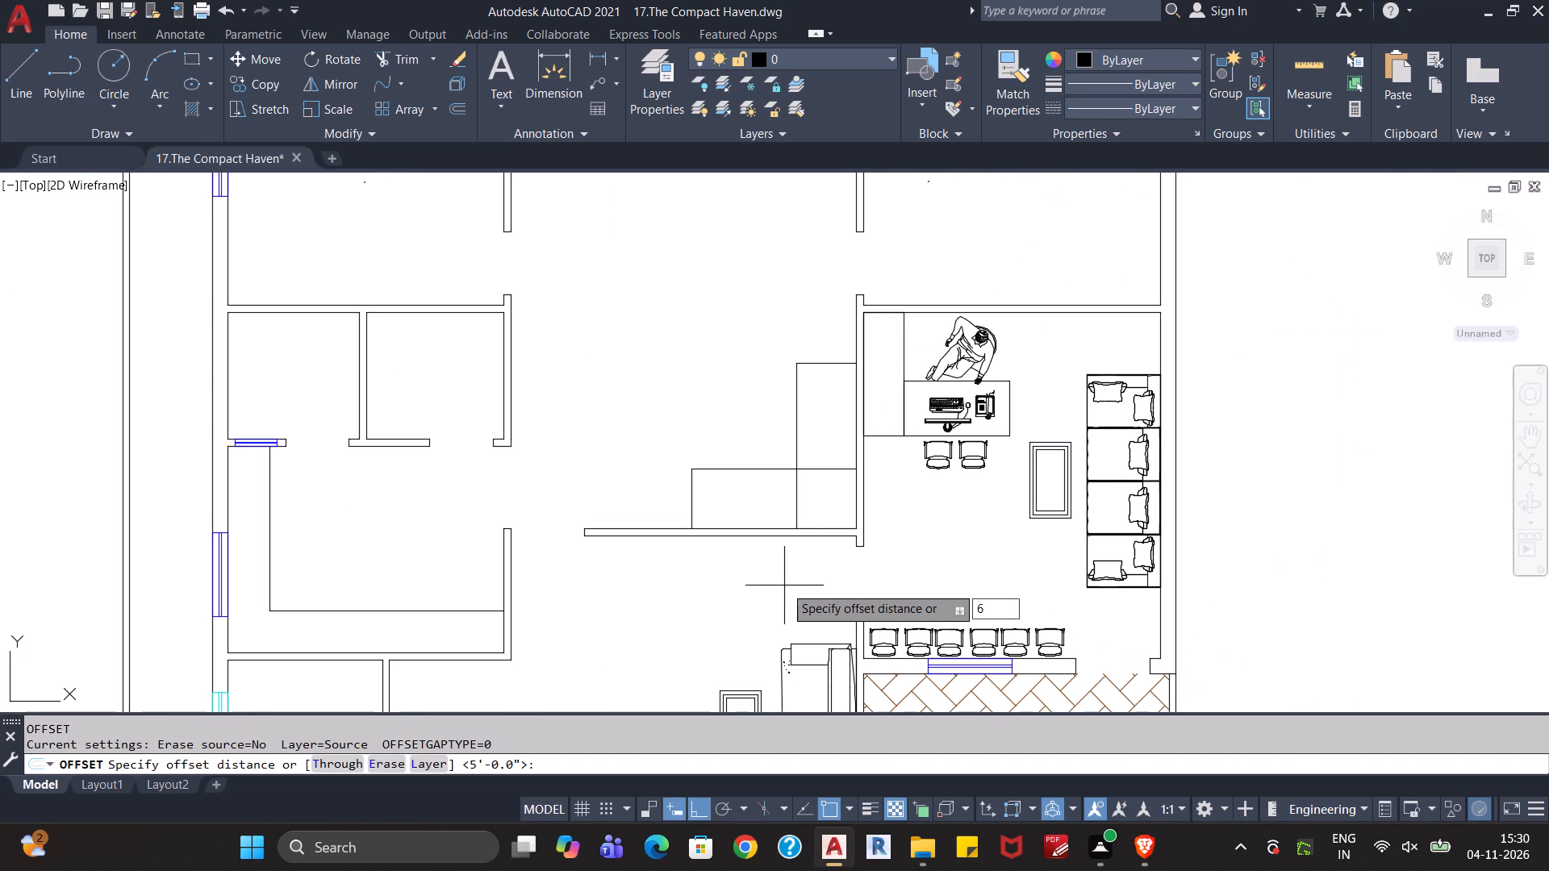
{"action": "key", "text": "Return"}
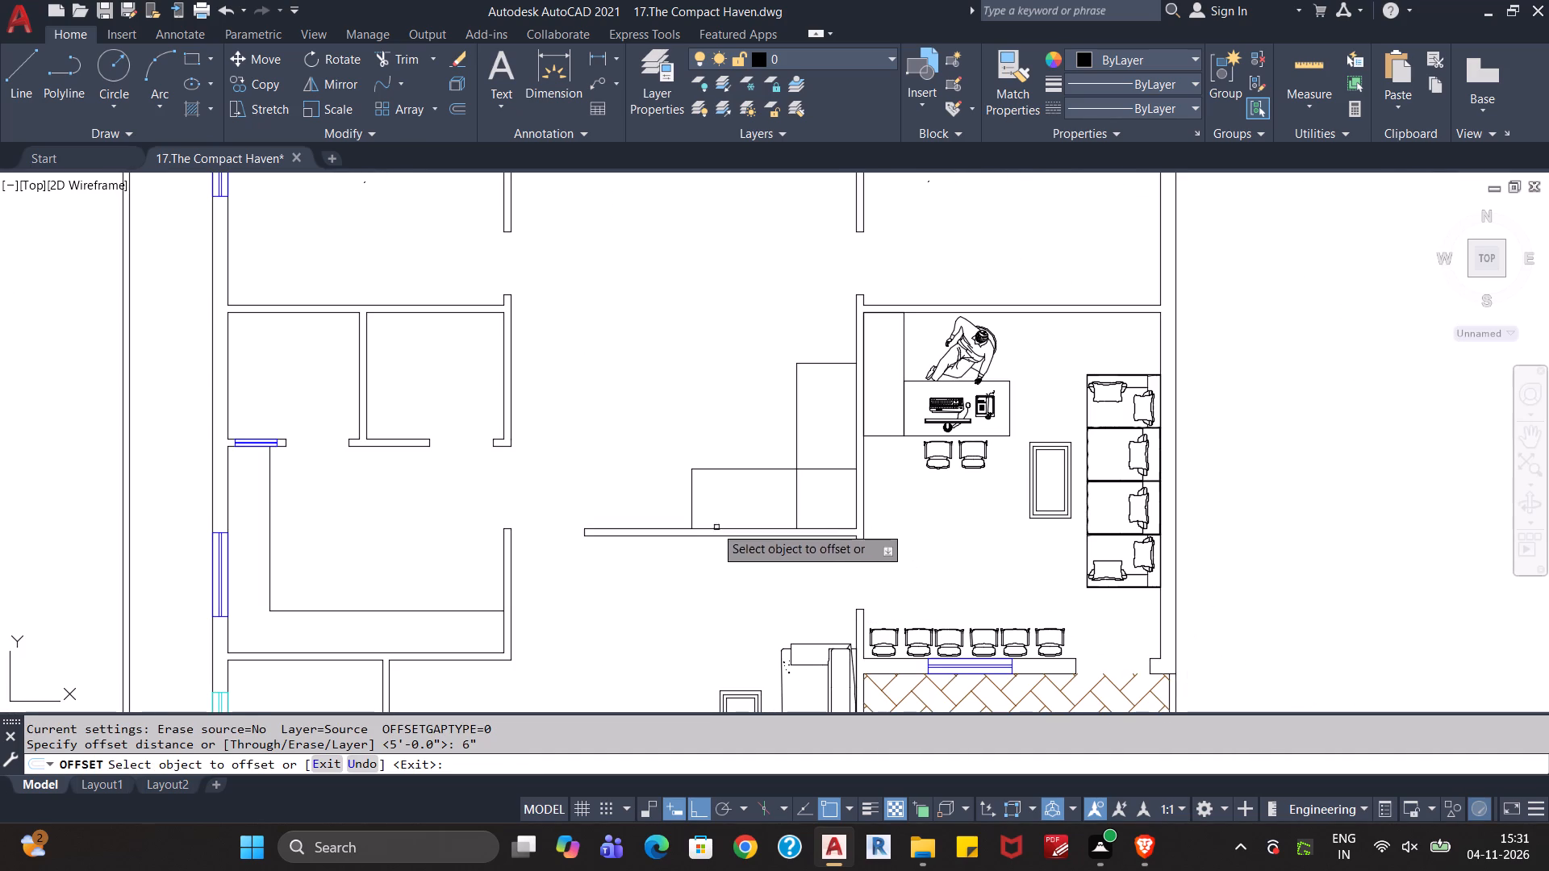
{"action": "left_click", "coordinate": [693, 511]}
{"action": "left_click", "coordinate": [733, 502]}
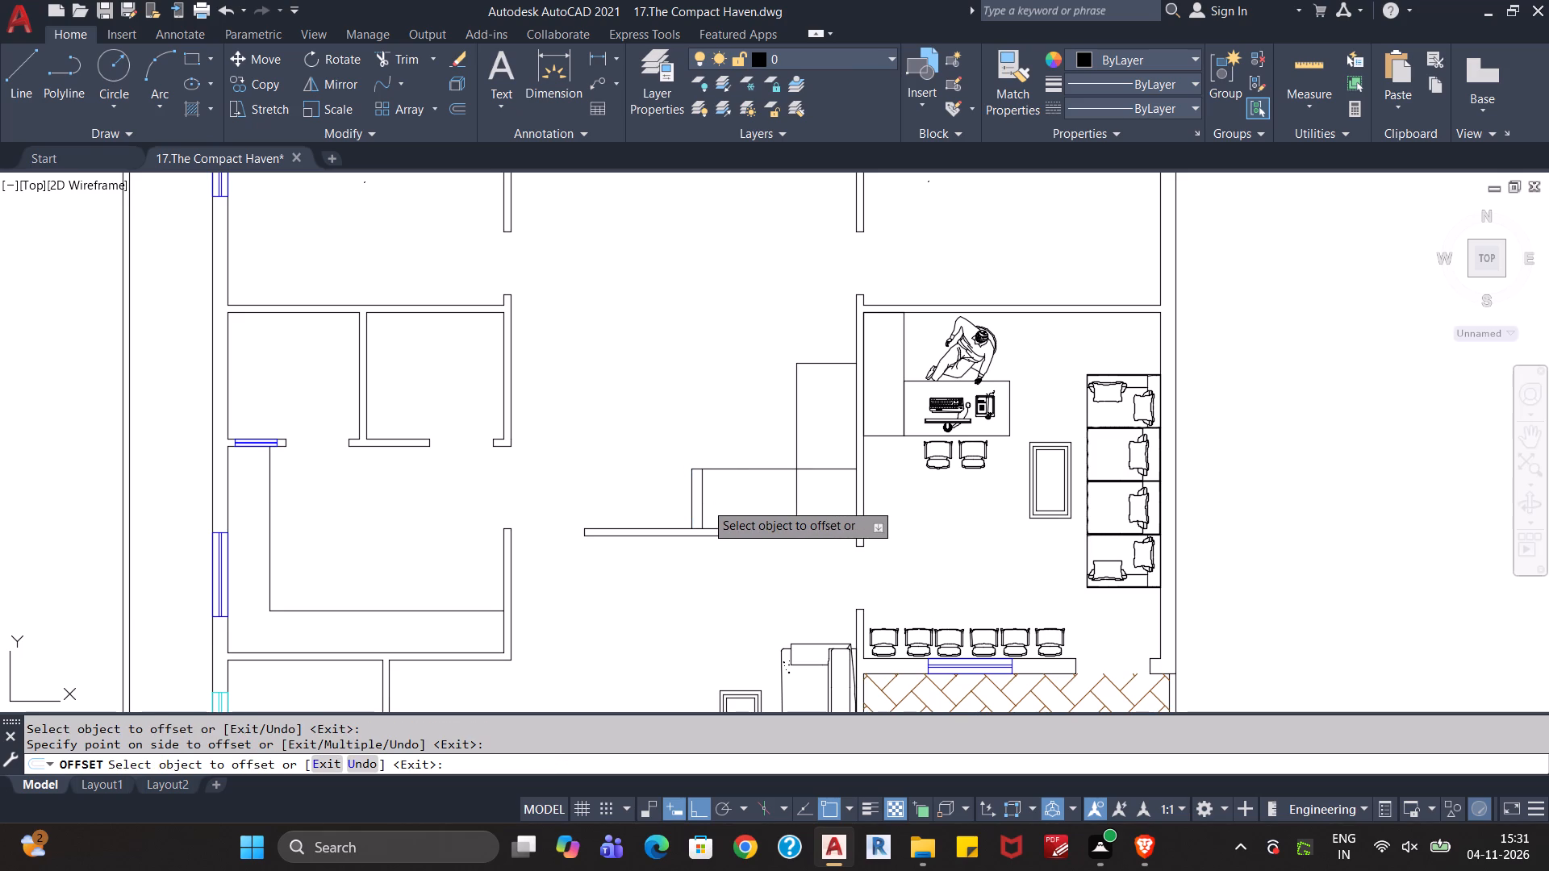
{"action": "left_click", "coordinate": [705, 502]}
{"action": "left_click", "coordinate": [704, 505]}
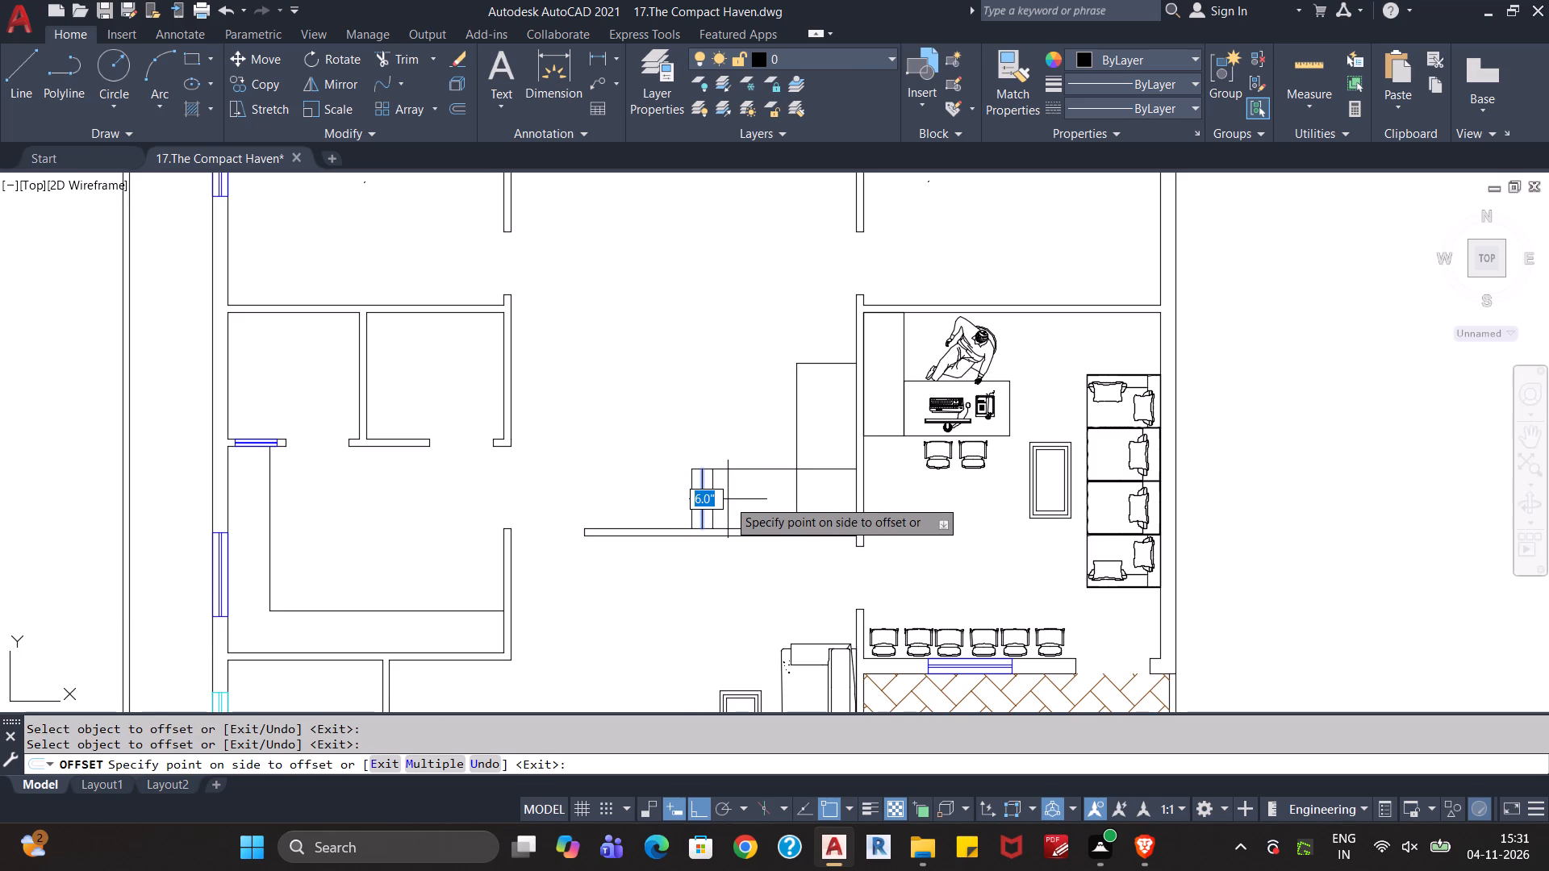
{"action": "key", "text": "m"}
{"action": "key", "text": "Return"}
{"action": "left_click", "coordinate": [742, 496]}
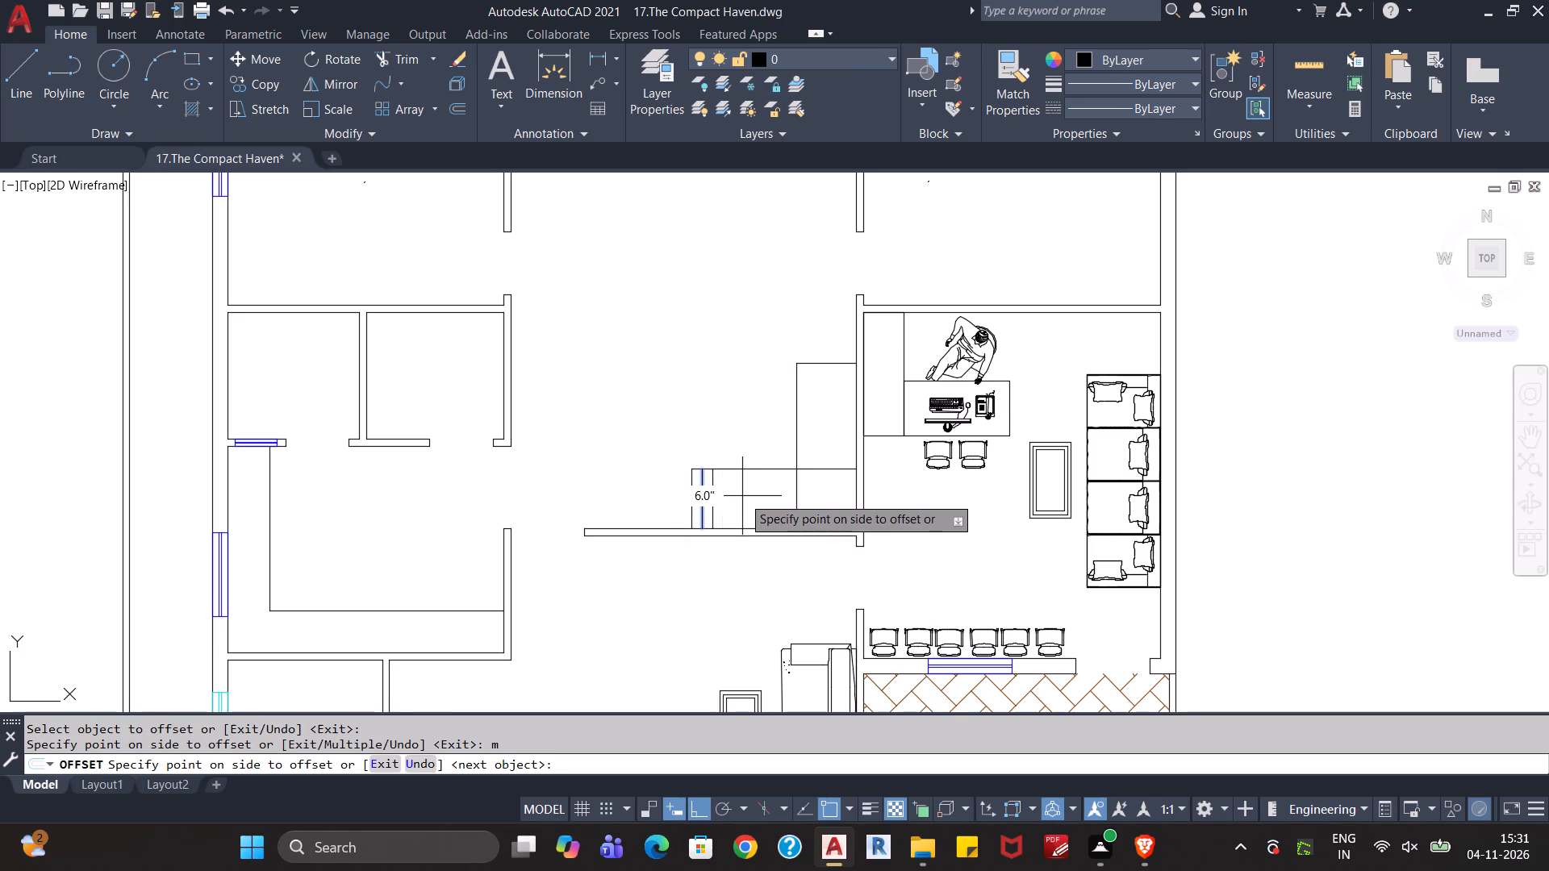
{"action": "left_click", "coordinate": [752, 497]}
{"action": "left_click", "coordinate": [758, 497]}
{"action": "left_click", "coordinate": [767, 498]}
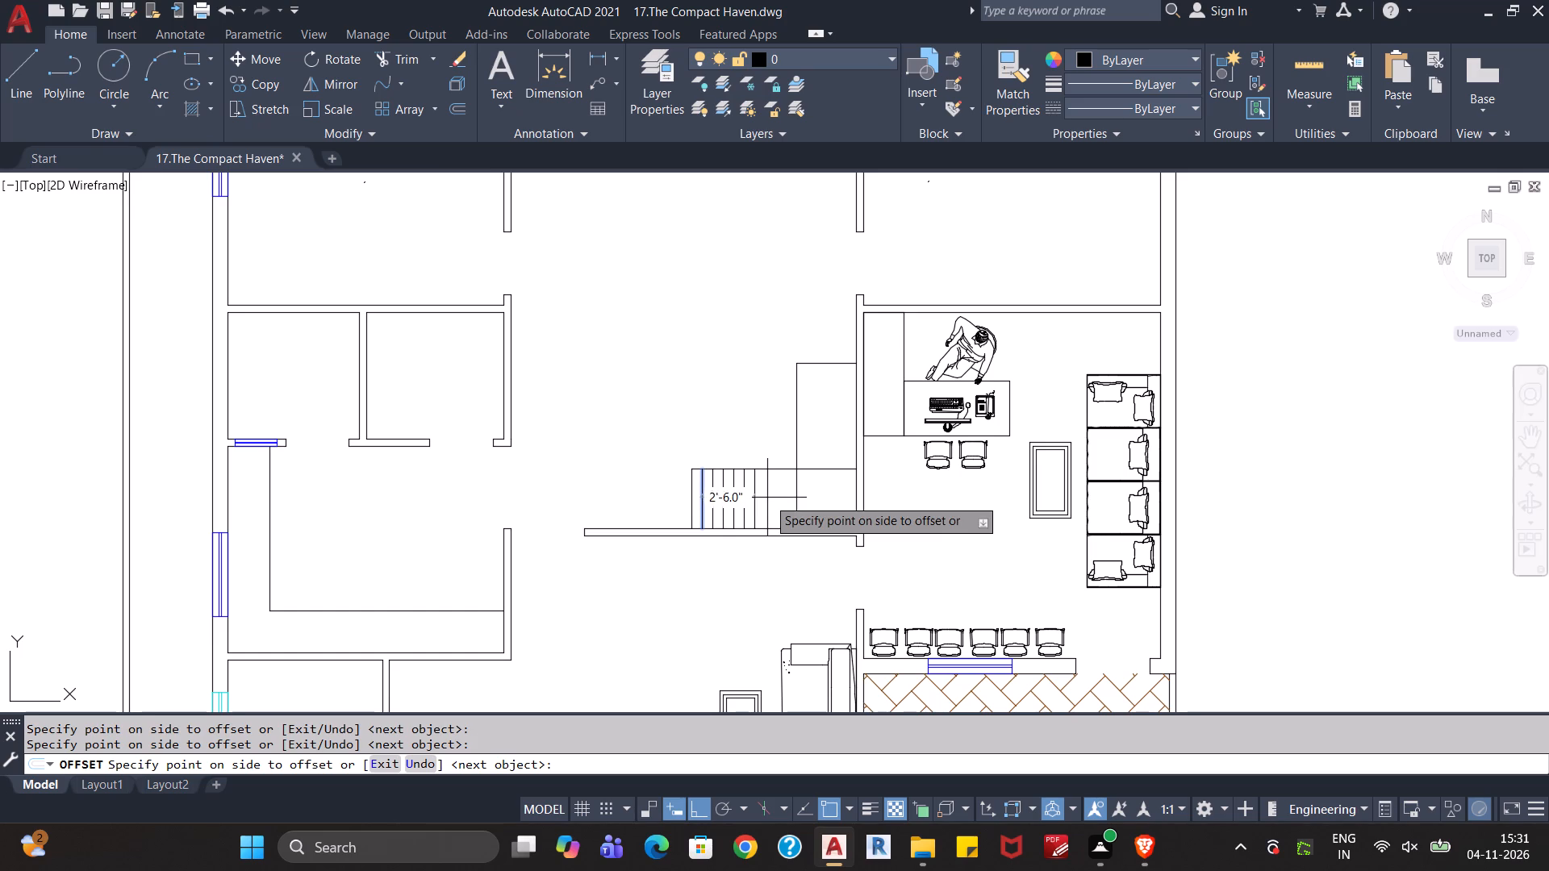
{"action": "left_click", "coordinate": [779, 499]}
{"action": "left_click", "coordinate": [786, 499]}
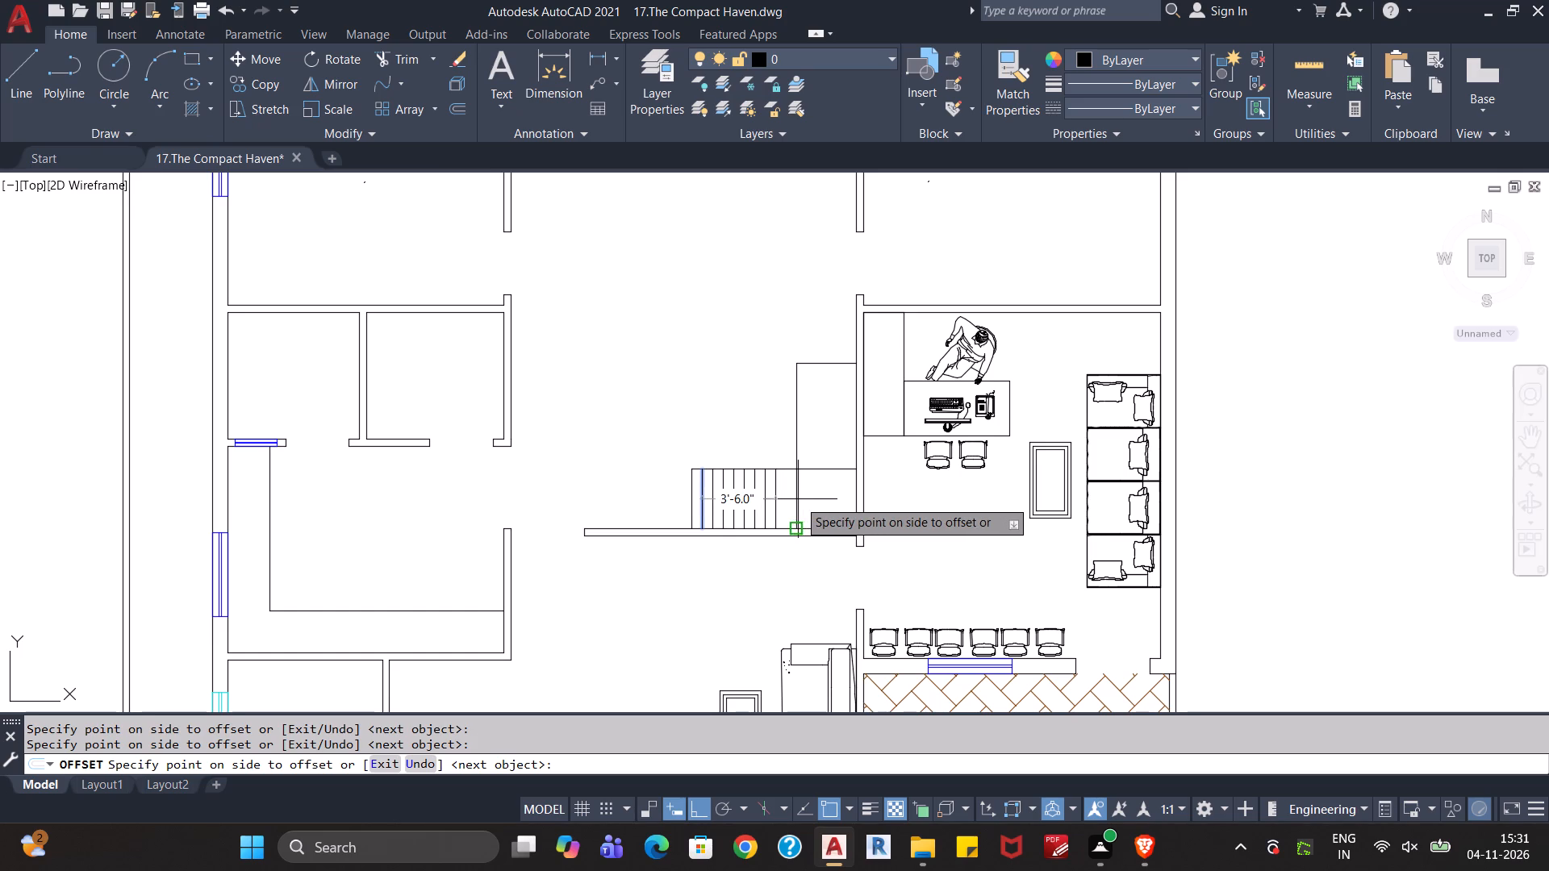
{"action": "left_click", "coordinate": [818, 498]}
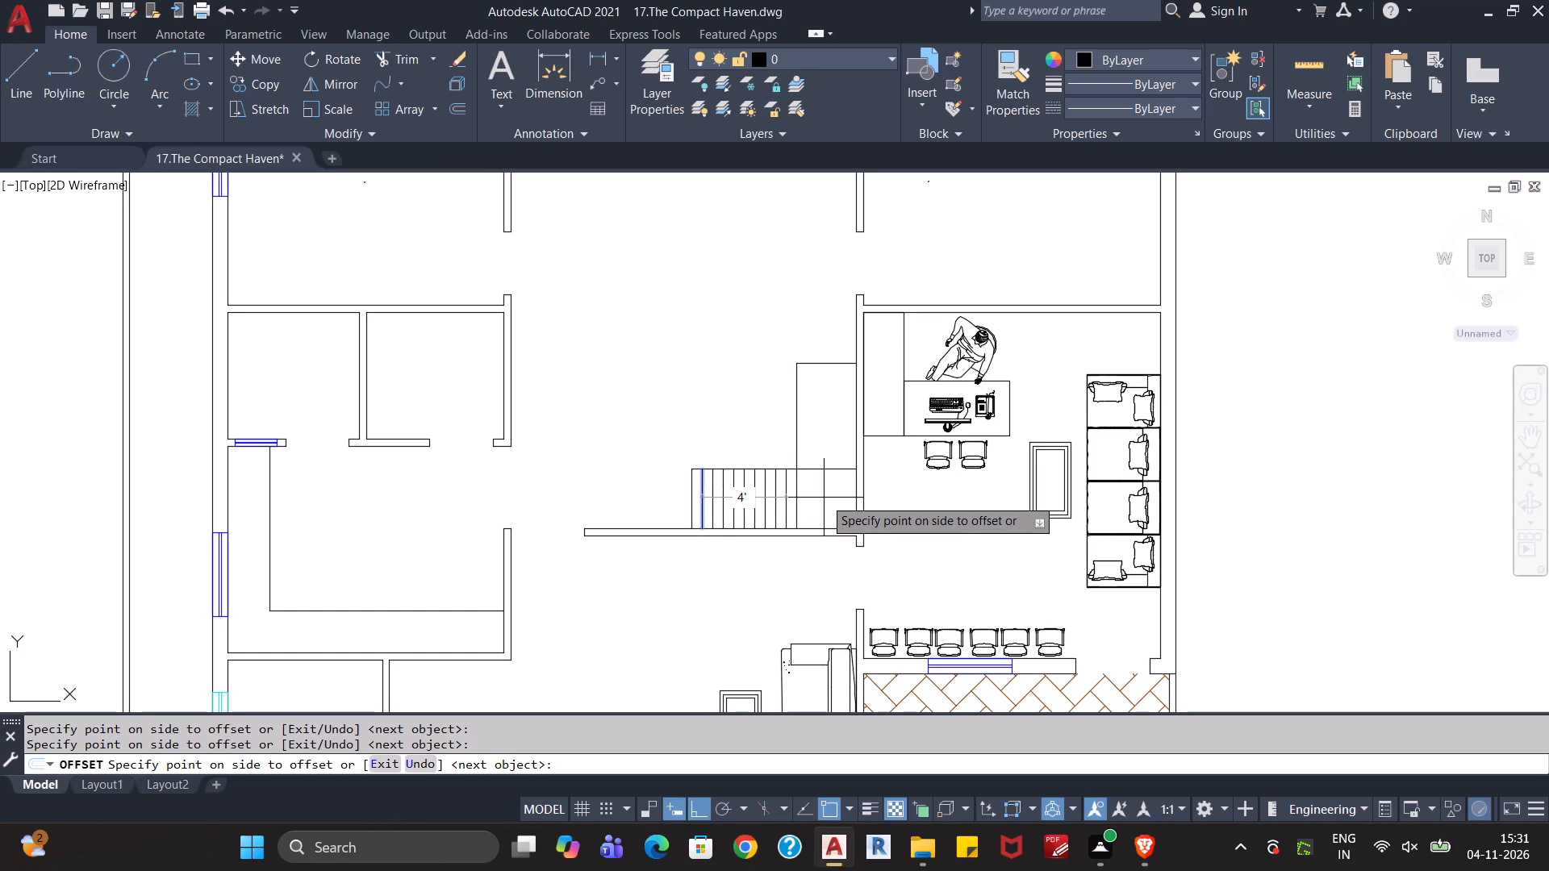
{"action": "left_click", "coordinate": [824, 497]}
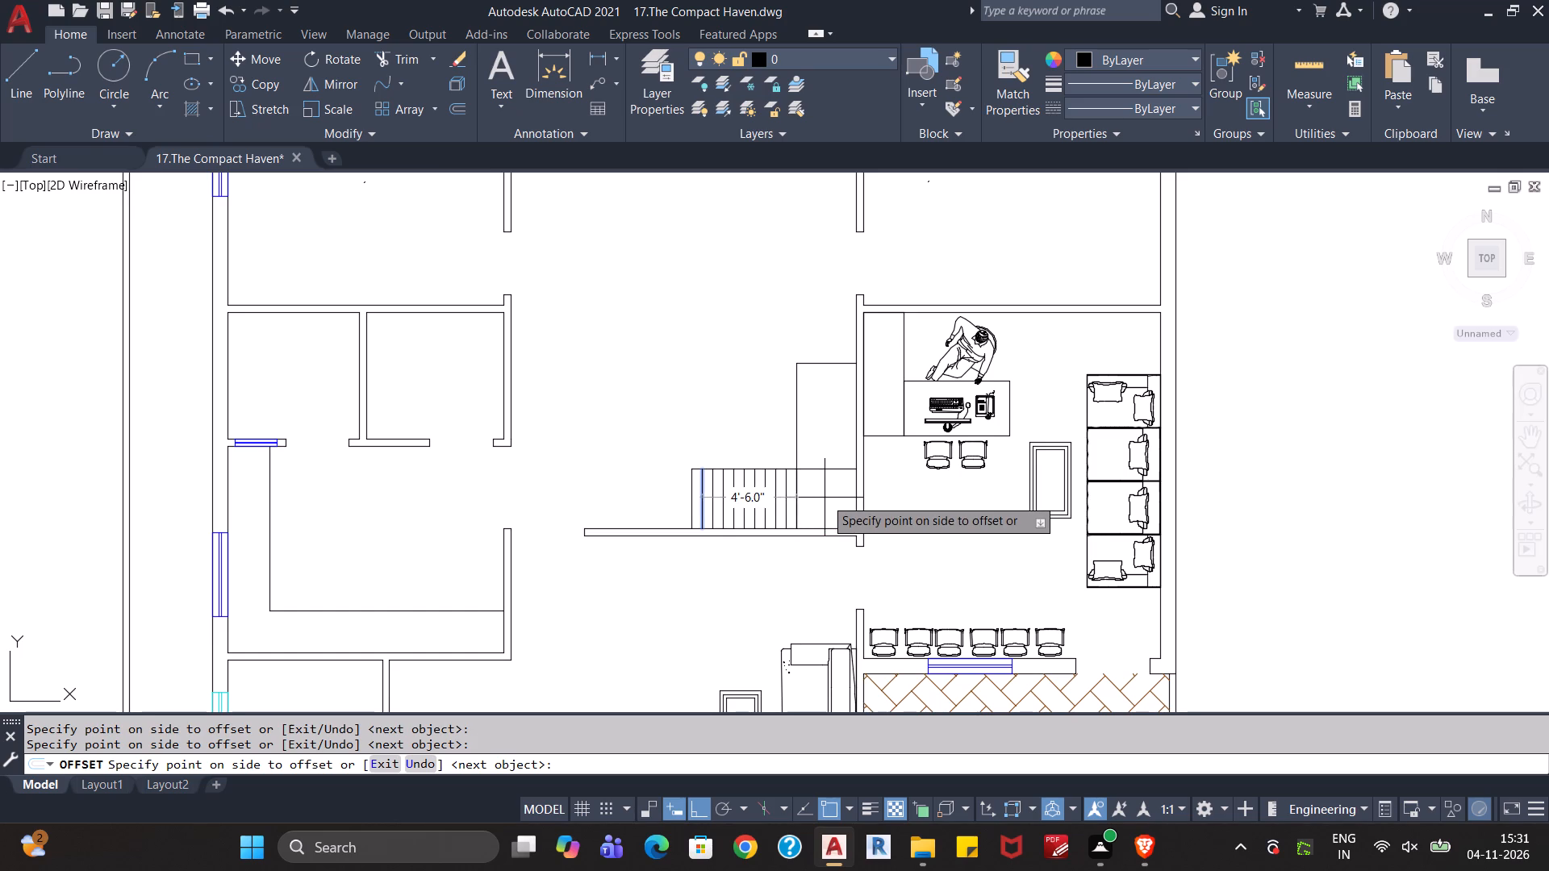
{"action": "key", "text": "Escape"}
{"action": "scroll", "coordinate": [741, 522], "scroll_direction": "up", "scroll_amount": 2}
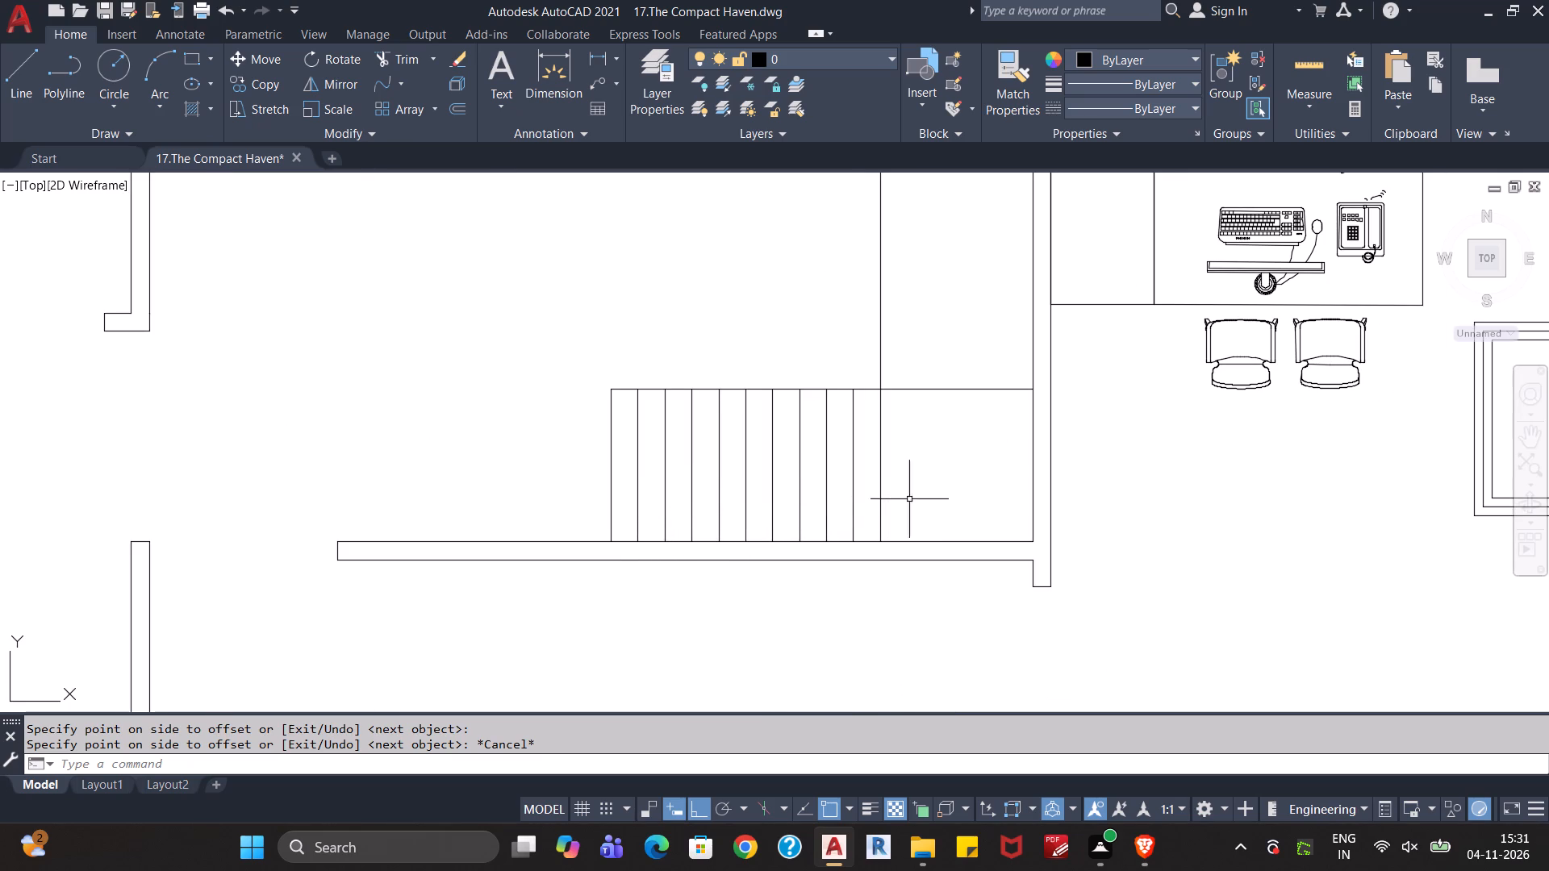
{"action": "key", "text": "Escape"}
{"action": "key", "text": "Escape"}
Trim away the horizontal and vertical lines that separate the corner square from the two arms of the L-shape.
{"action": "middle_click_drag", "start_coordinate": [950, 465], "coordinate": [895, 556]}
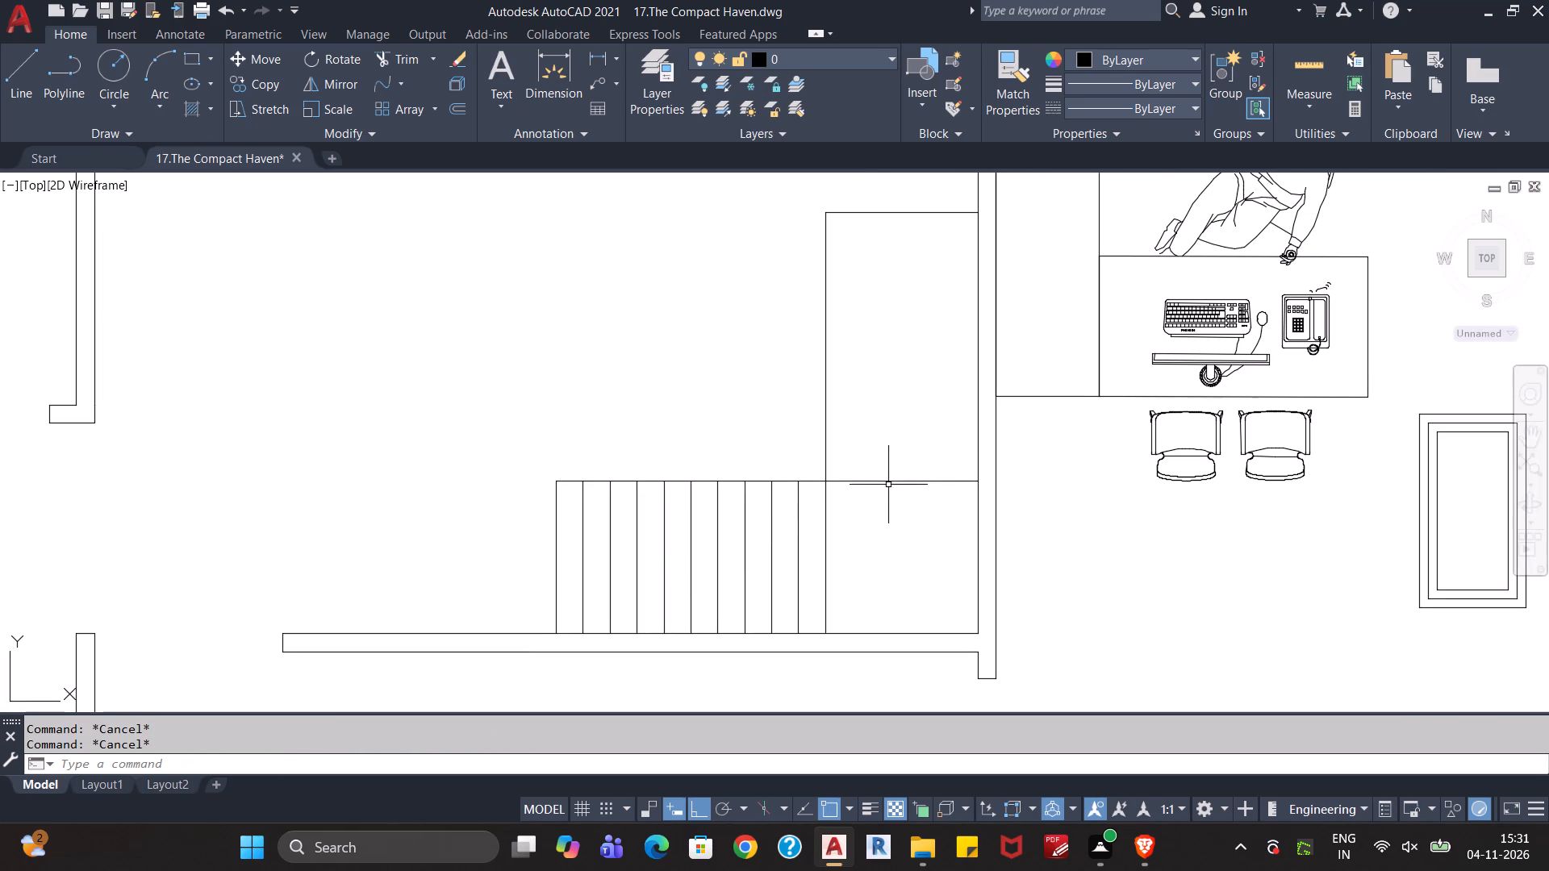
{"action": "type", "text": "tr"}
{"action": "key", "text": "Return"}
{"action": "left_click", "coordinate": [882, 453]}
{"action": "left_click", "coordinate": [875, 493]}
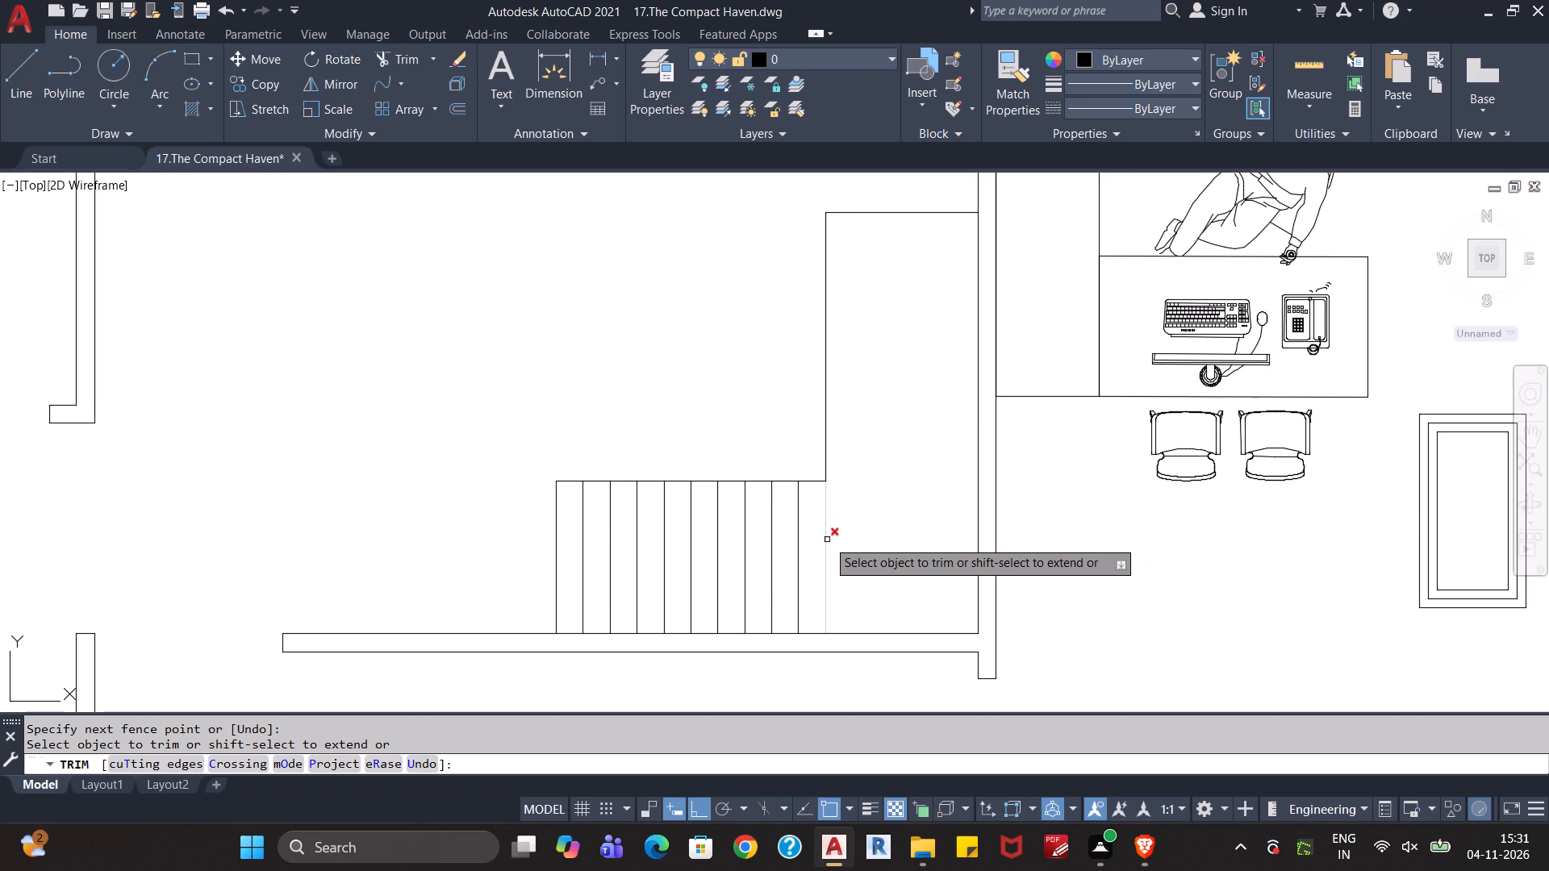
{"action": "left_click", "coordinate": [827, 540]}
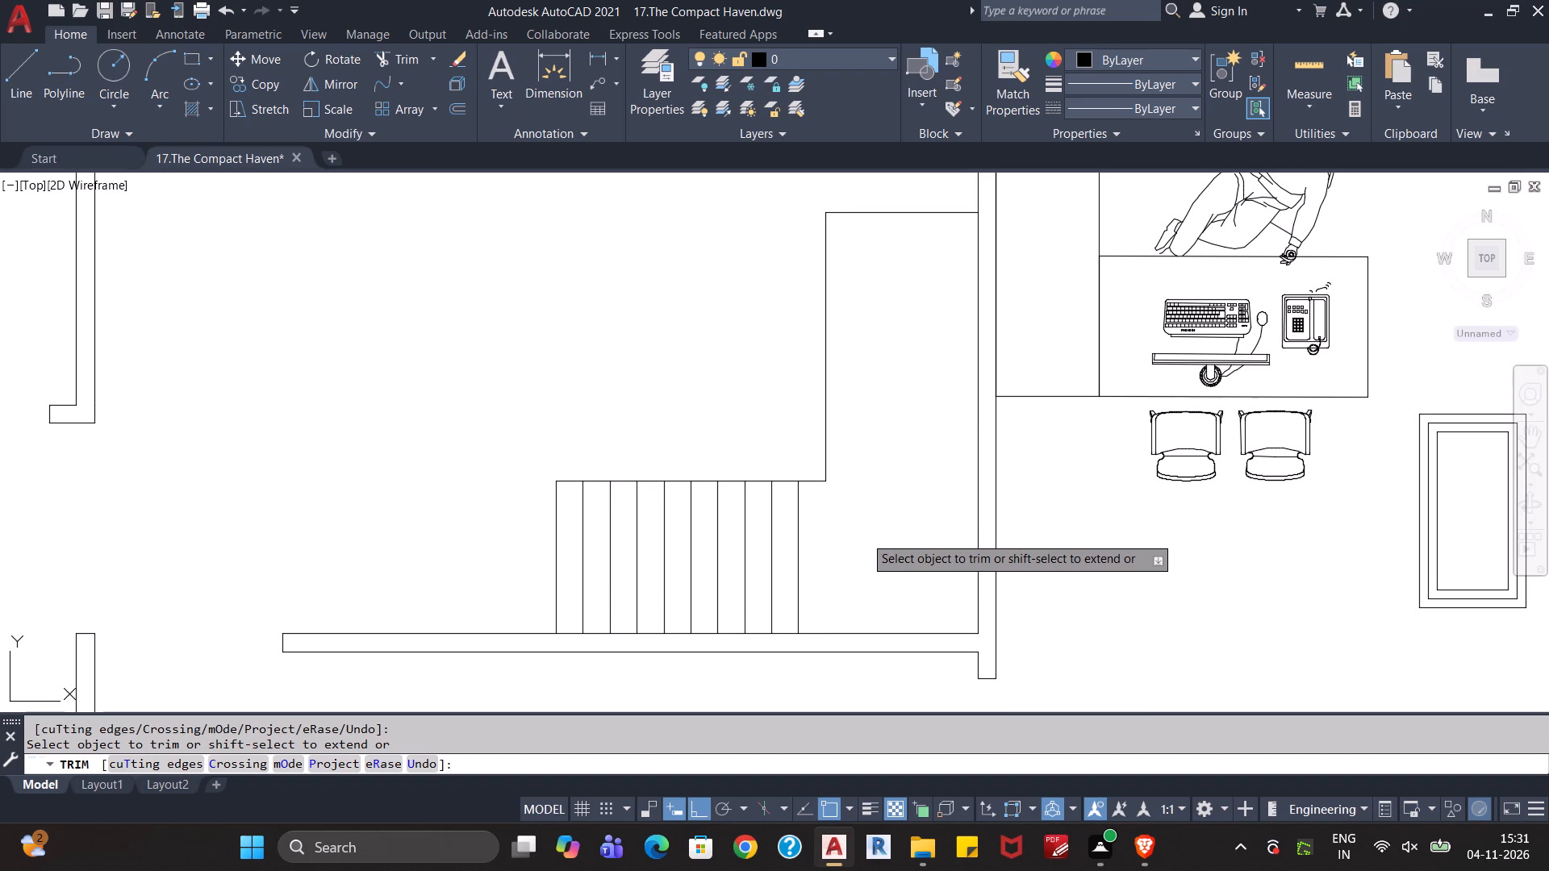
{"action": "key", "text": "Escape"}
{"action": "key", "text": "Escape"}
Offset the horizontal arm's last tread line 6" toward the corner to close off that flight.
{"action": "key", "text": "o"}
{"action": "key", "text": "Return"}
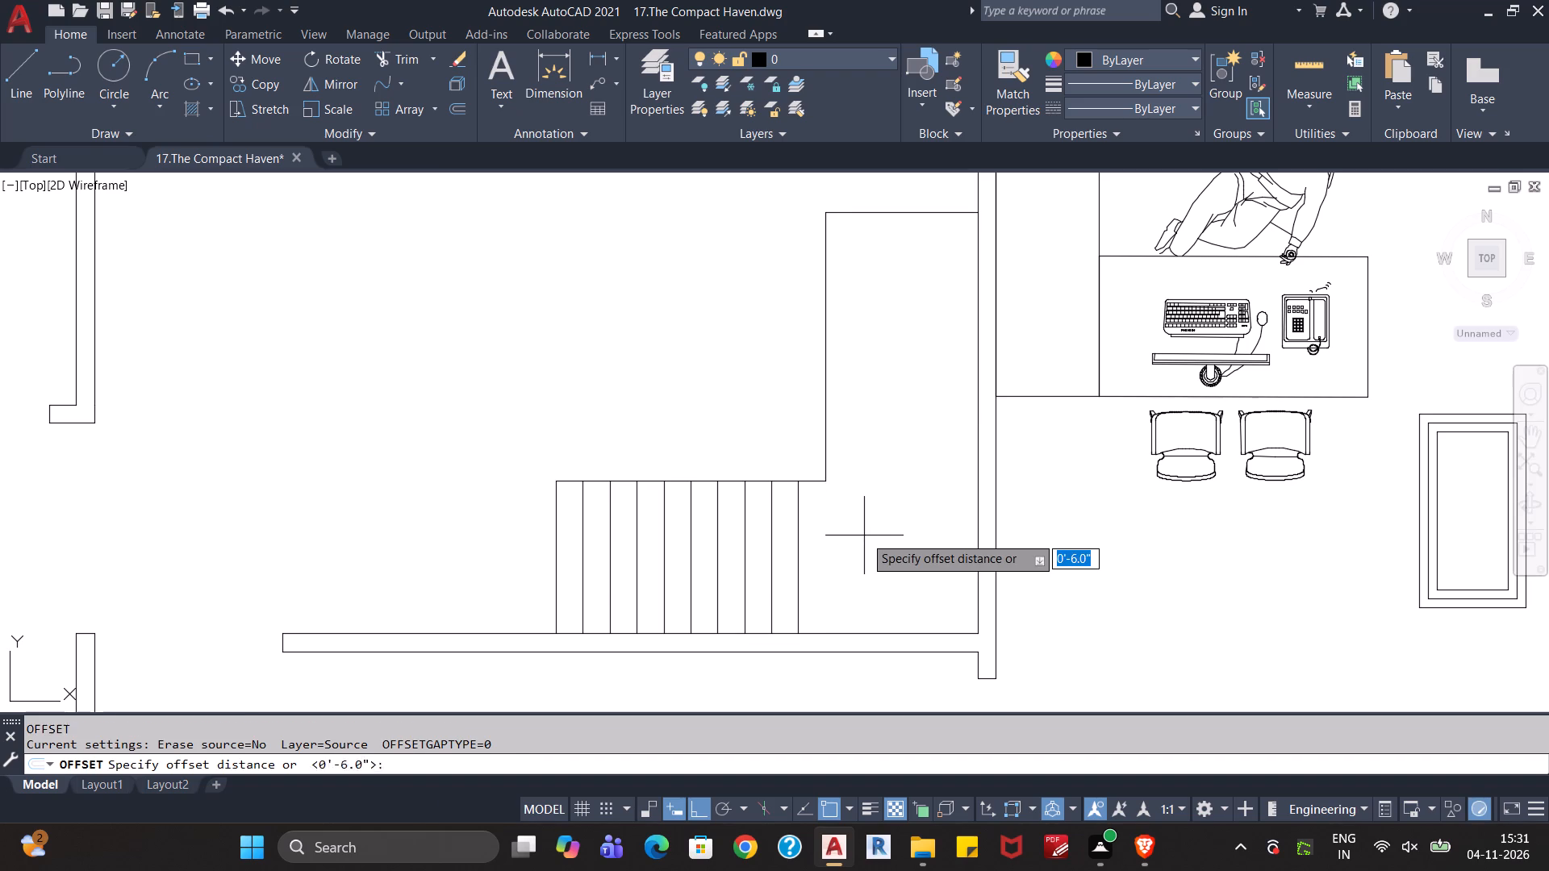
{"action": "key", "text": "Return"}
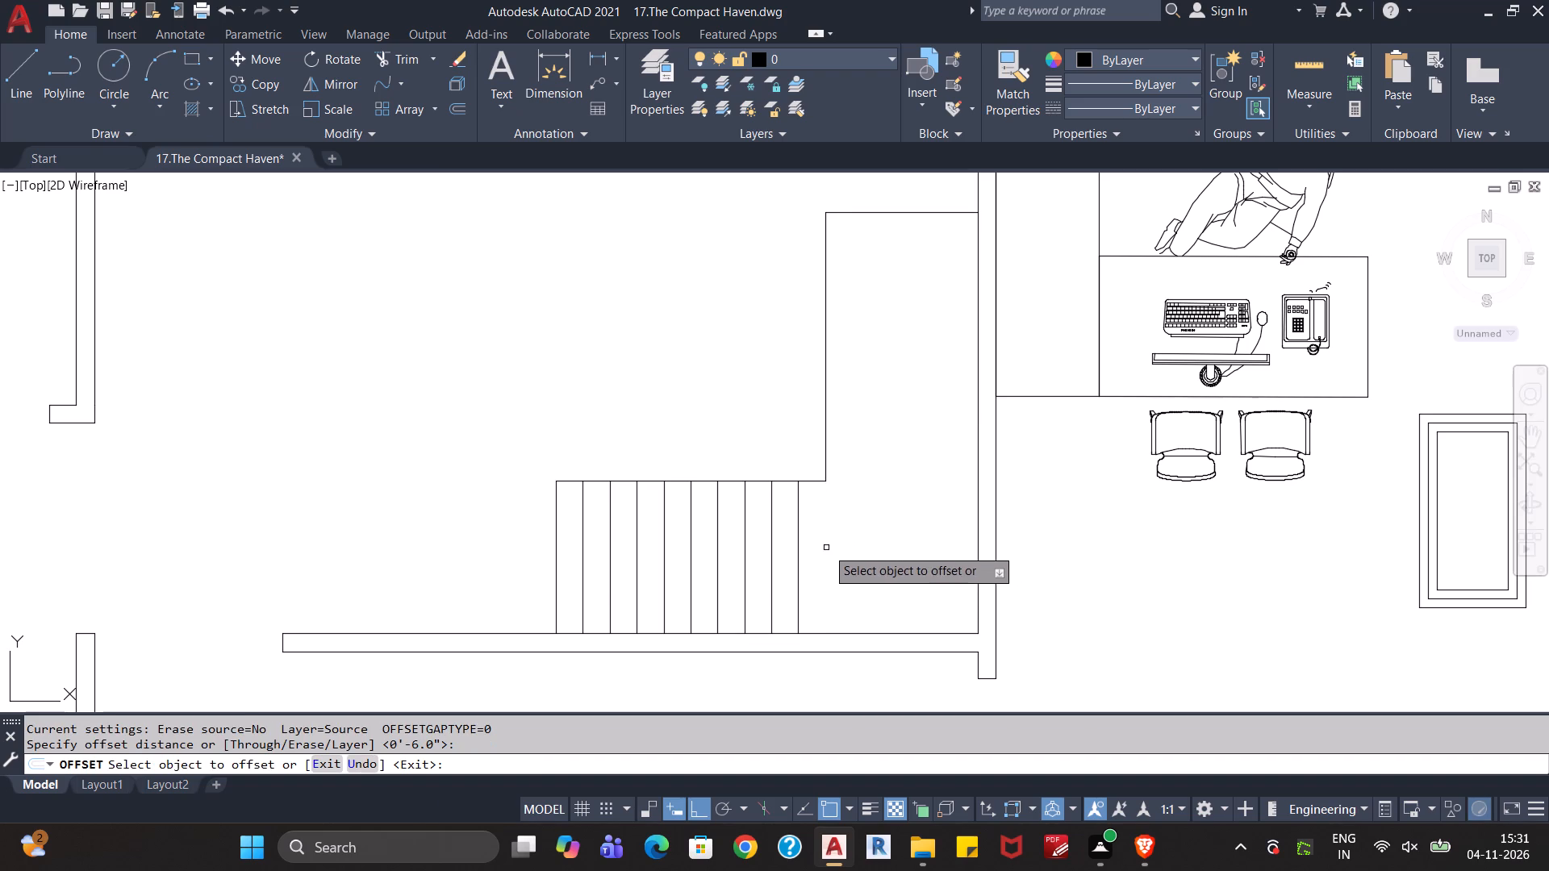
{"action": "left_click", "coordinate": [799, 565]}
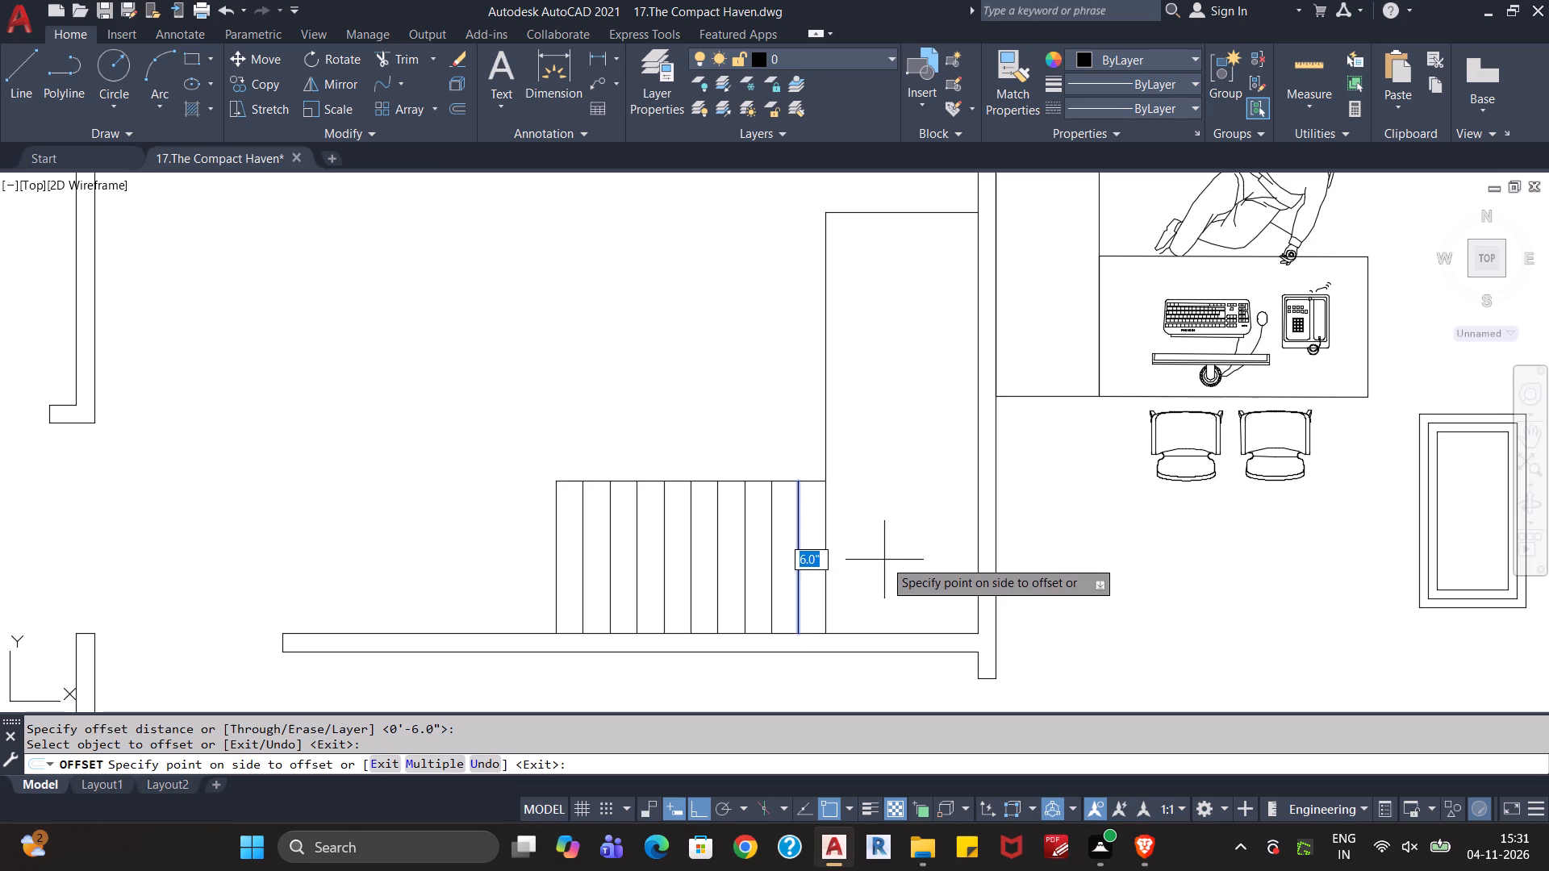
{"action": "left_click", "coordinate": [884, 560]}
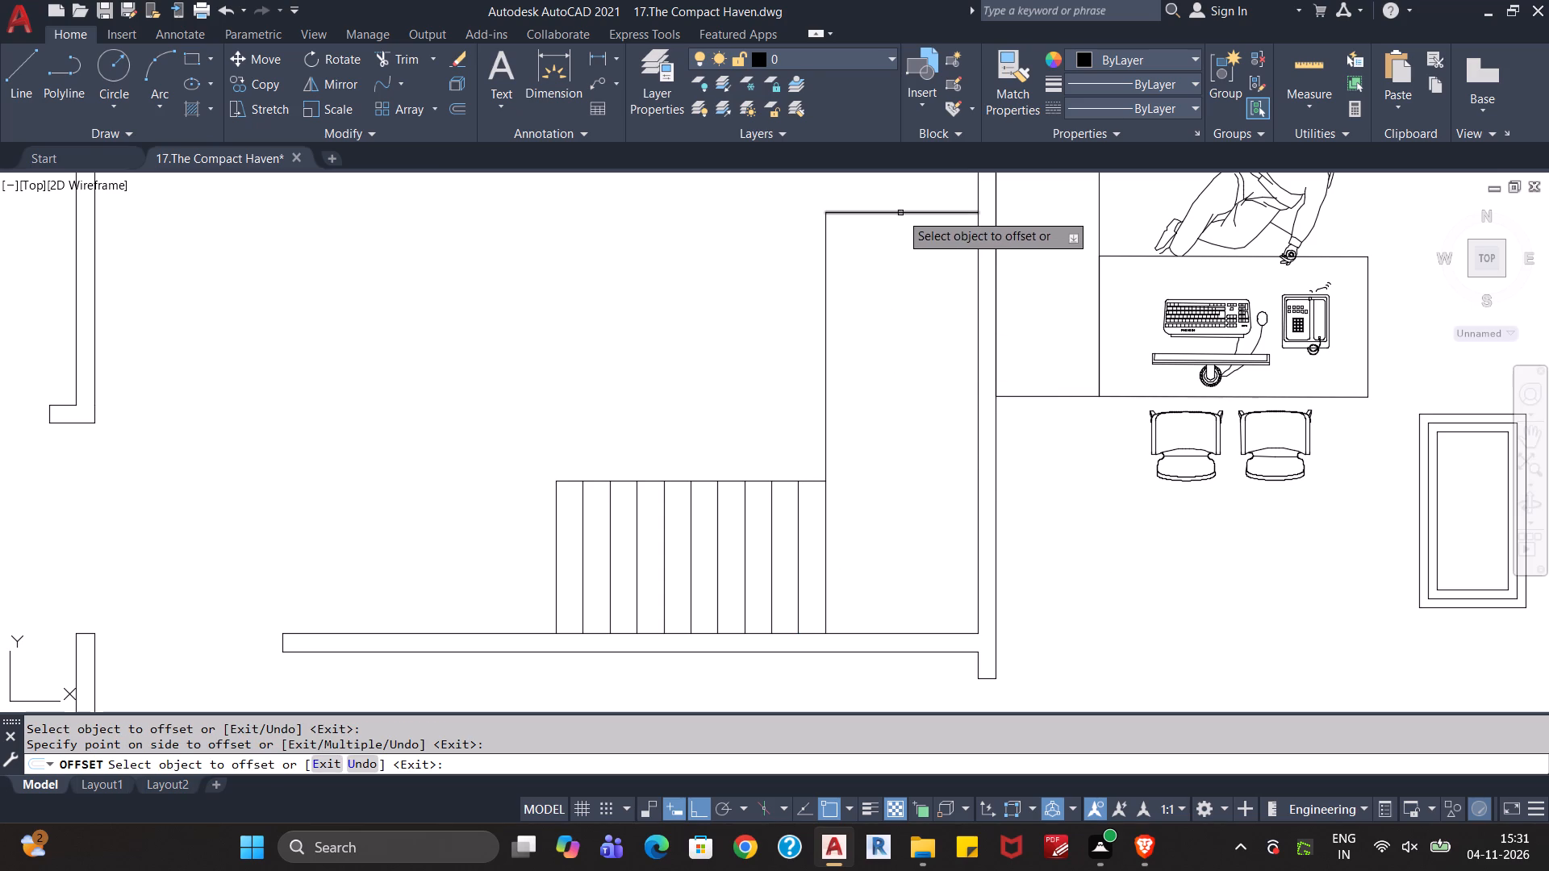
Offset the top edge of the vertical arm downward repeatedly at 6", adding ten tread lines down to the corner square.
{"action": "left_click", "coordinate": [900, 213]}
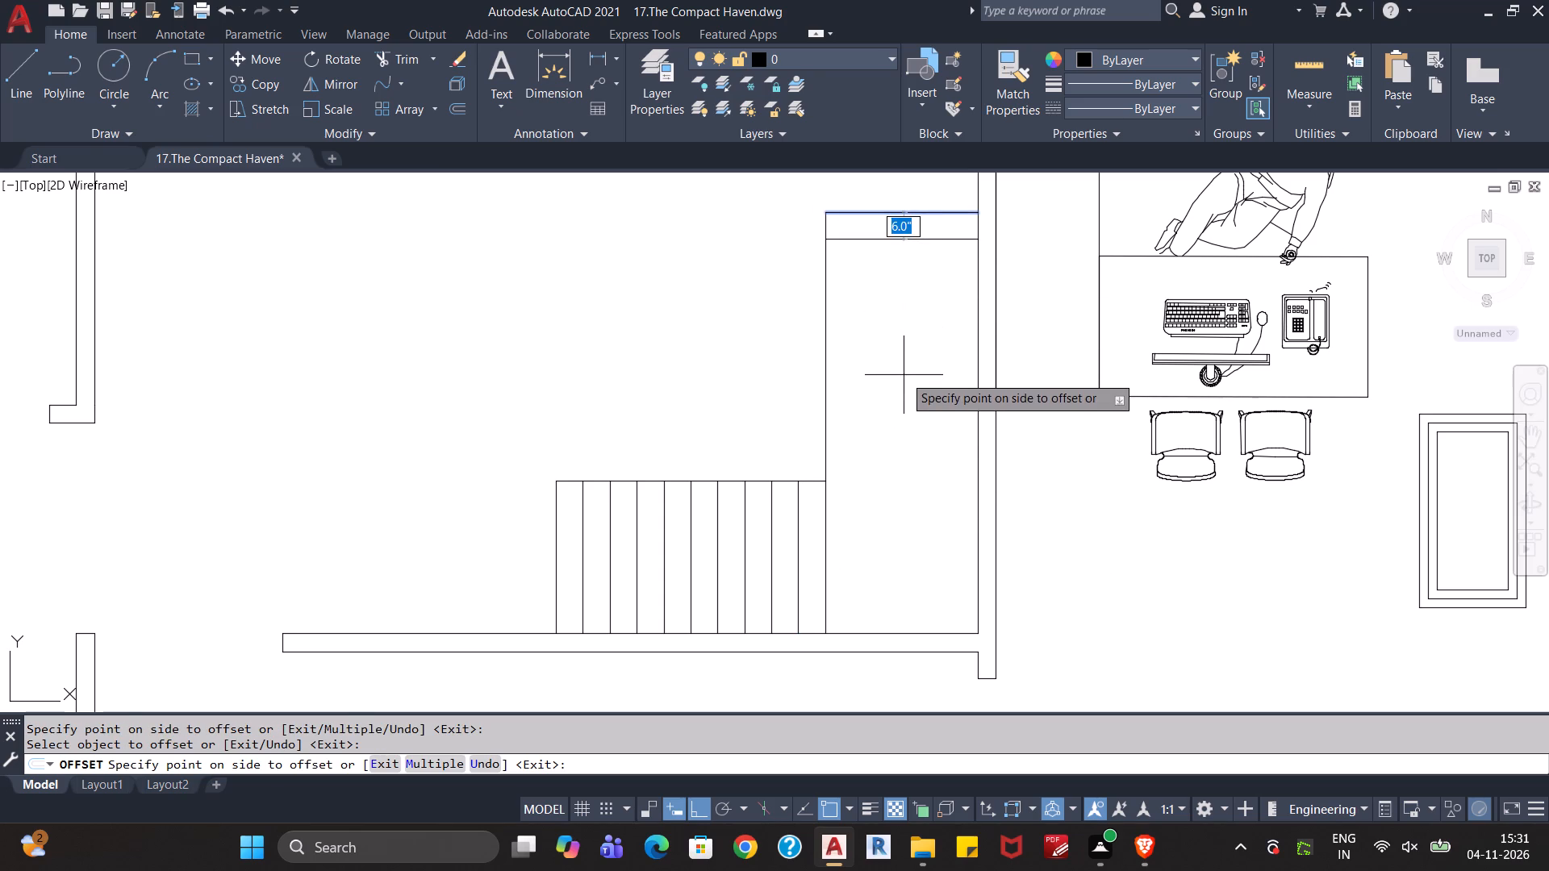
{"action": "left_click", "coordinate": [904, 375]}
{"action": "key", "text": "m"}
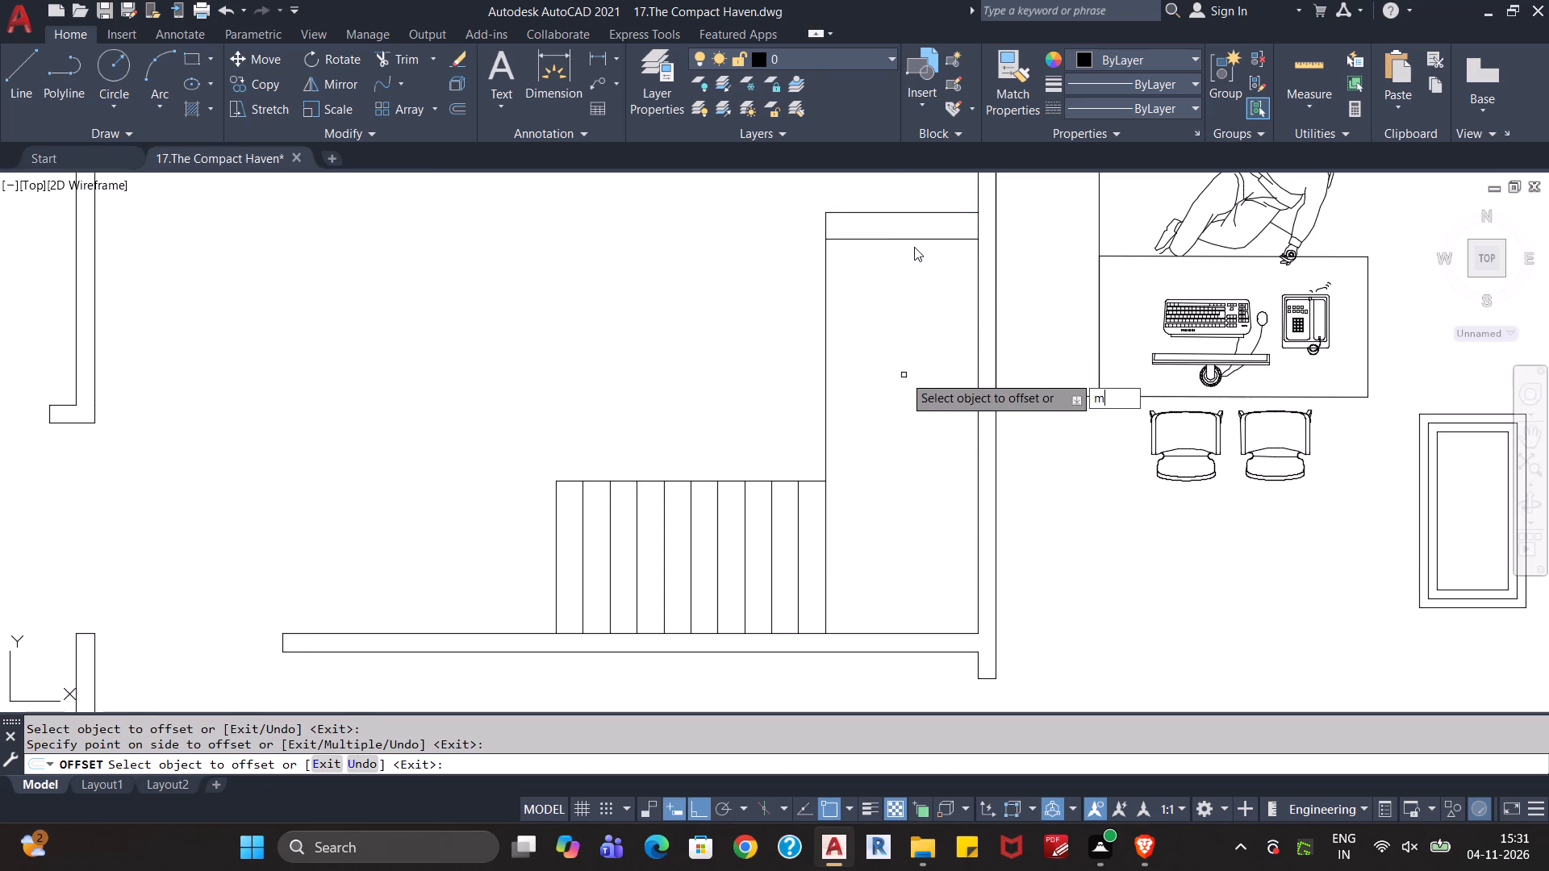
{"action": "key", "text": "BackSpace"}
{"action": "key", "text": "Escape"}
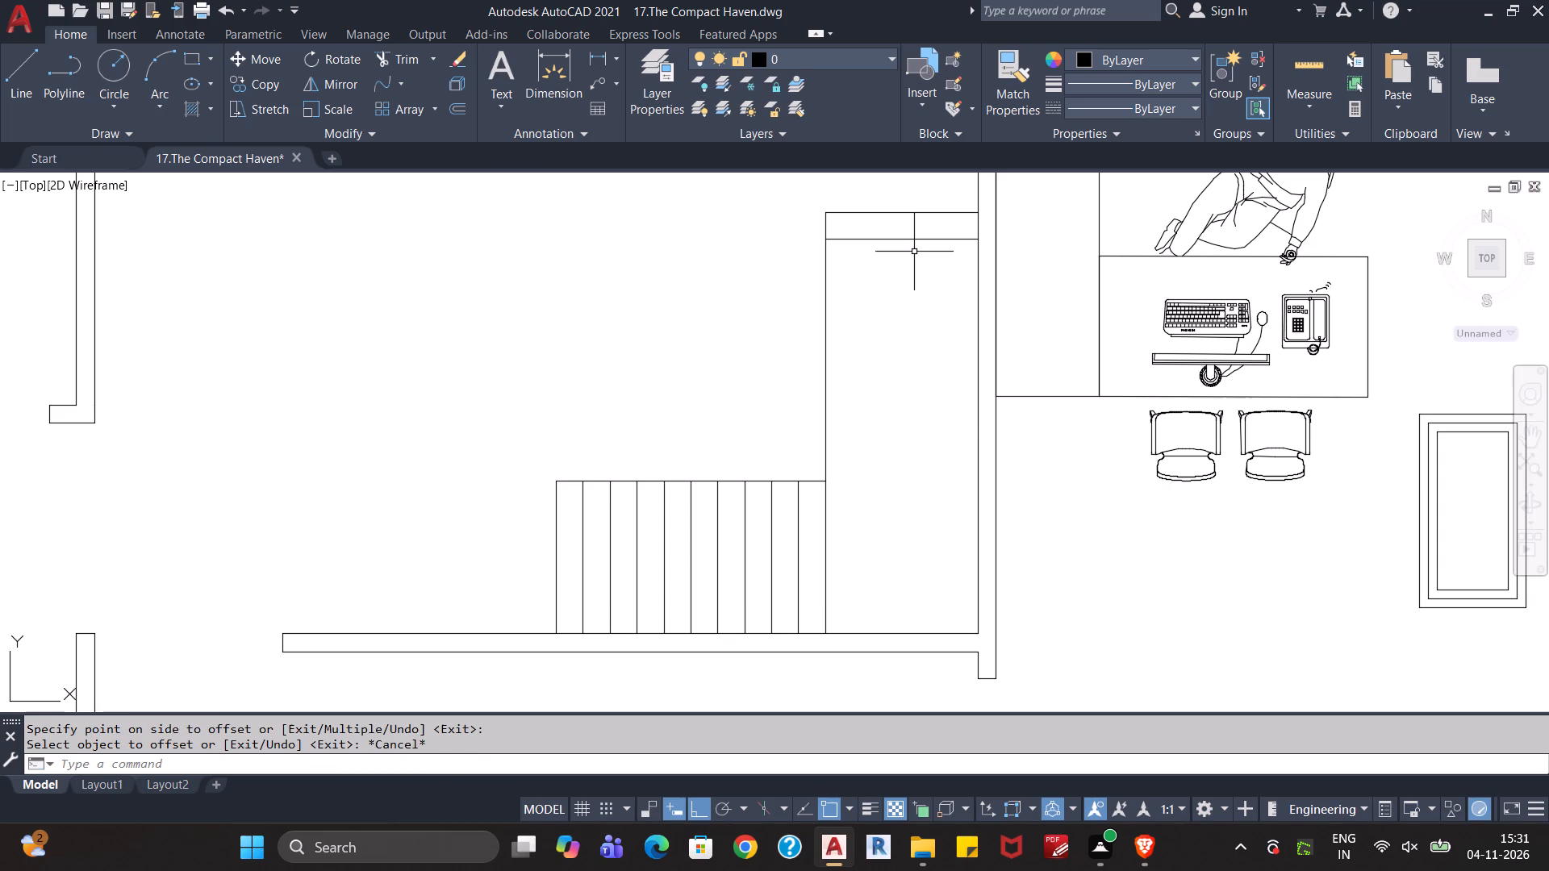
{"action": "key", "text": "o"}
{"action": "key", "text": "Return"}
{"action": "key", "text": "Return"}
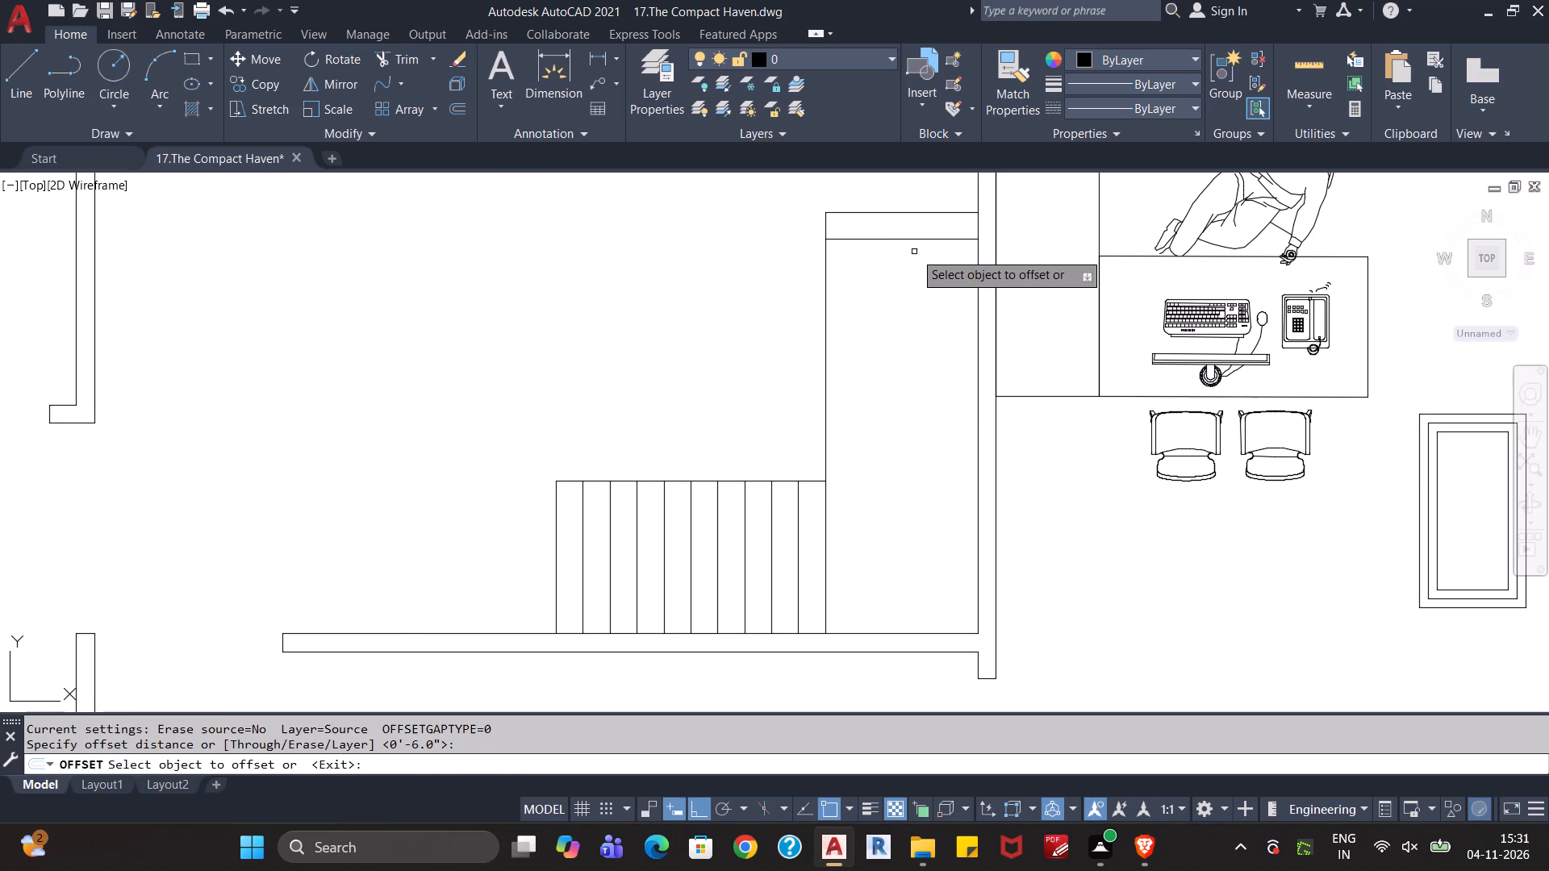
{"action": "left_click", "coordinate": [920, 239]}
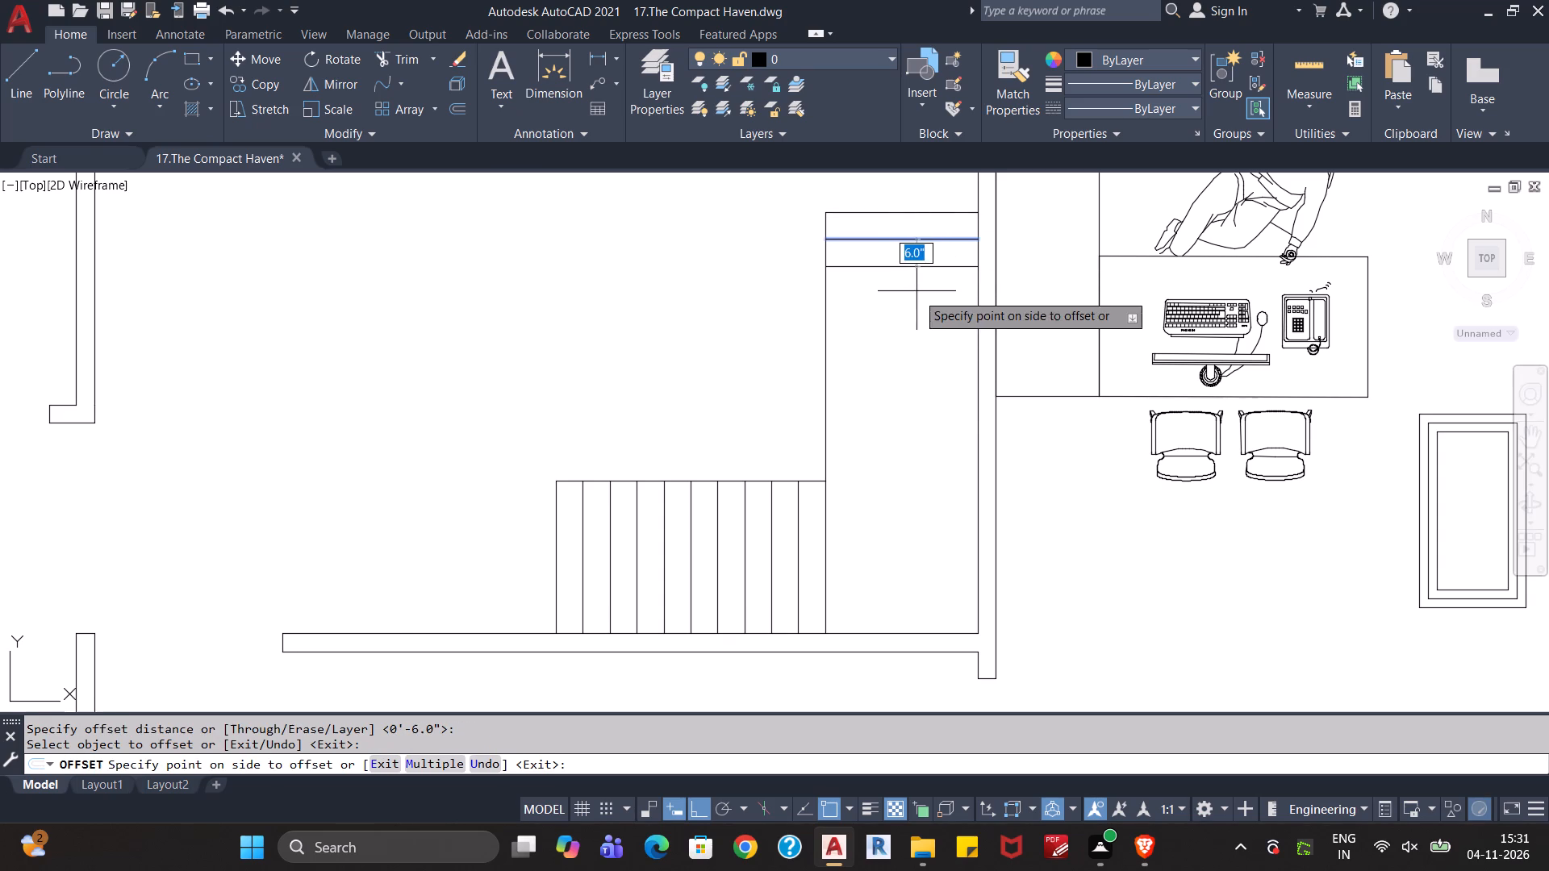
{"action": "key", "text": "m"}
{"action": "key", "text": "Return"}
{"action": "left_click", "coordinate": [912, 327]}
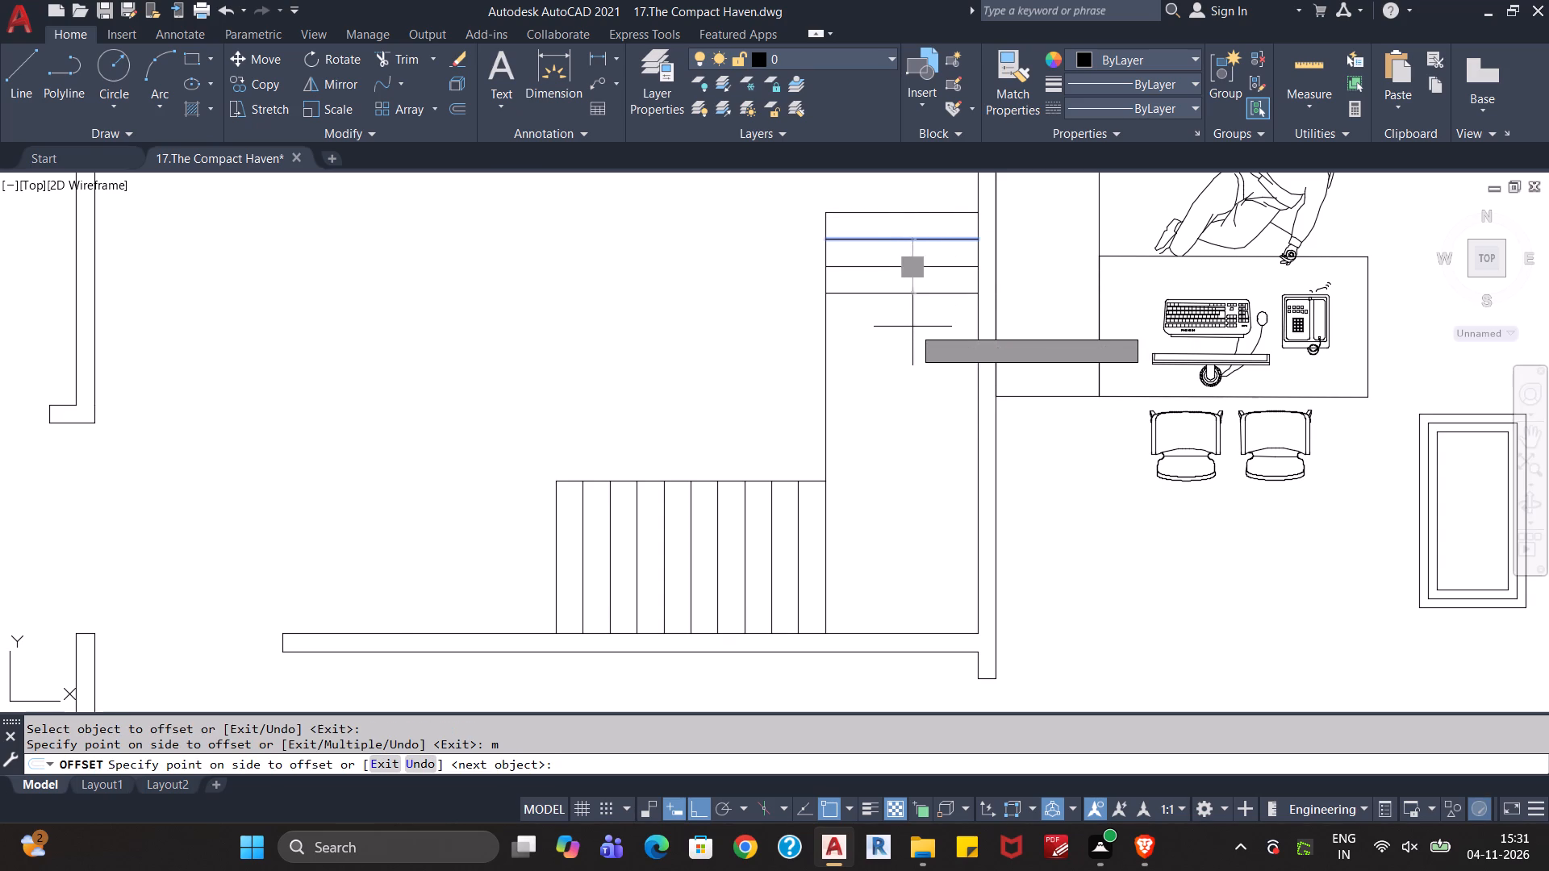
{"action": "left_click", "coordinate": [910, 365]}
{"action": "left_click", "coordinate": [902, 396]}
{"action": "left_click", "coordinate": [898, 426]}
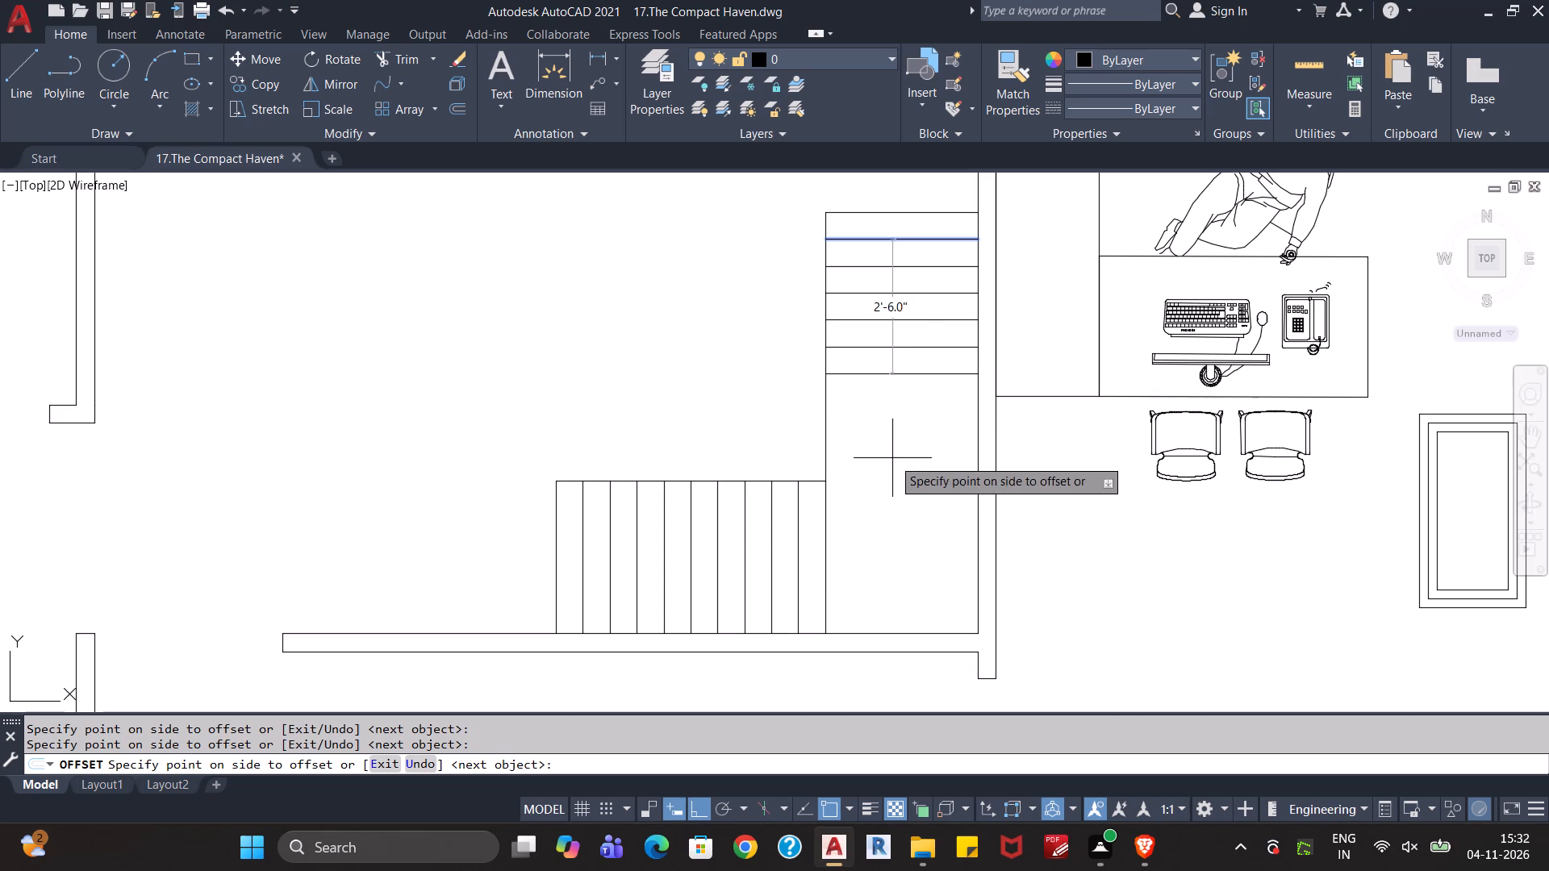
{"action": "left_click", "coordinate": [892, 458]}
{"action": "left_click", "coordinate": [887, 490]}
{"action": "left_click", "coordinate": [887, 523]}
{"action": "left_click", "coordinate": [884, 540]}
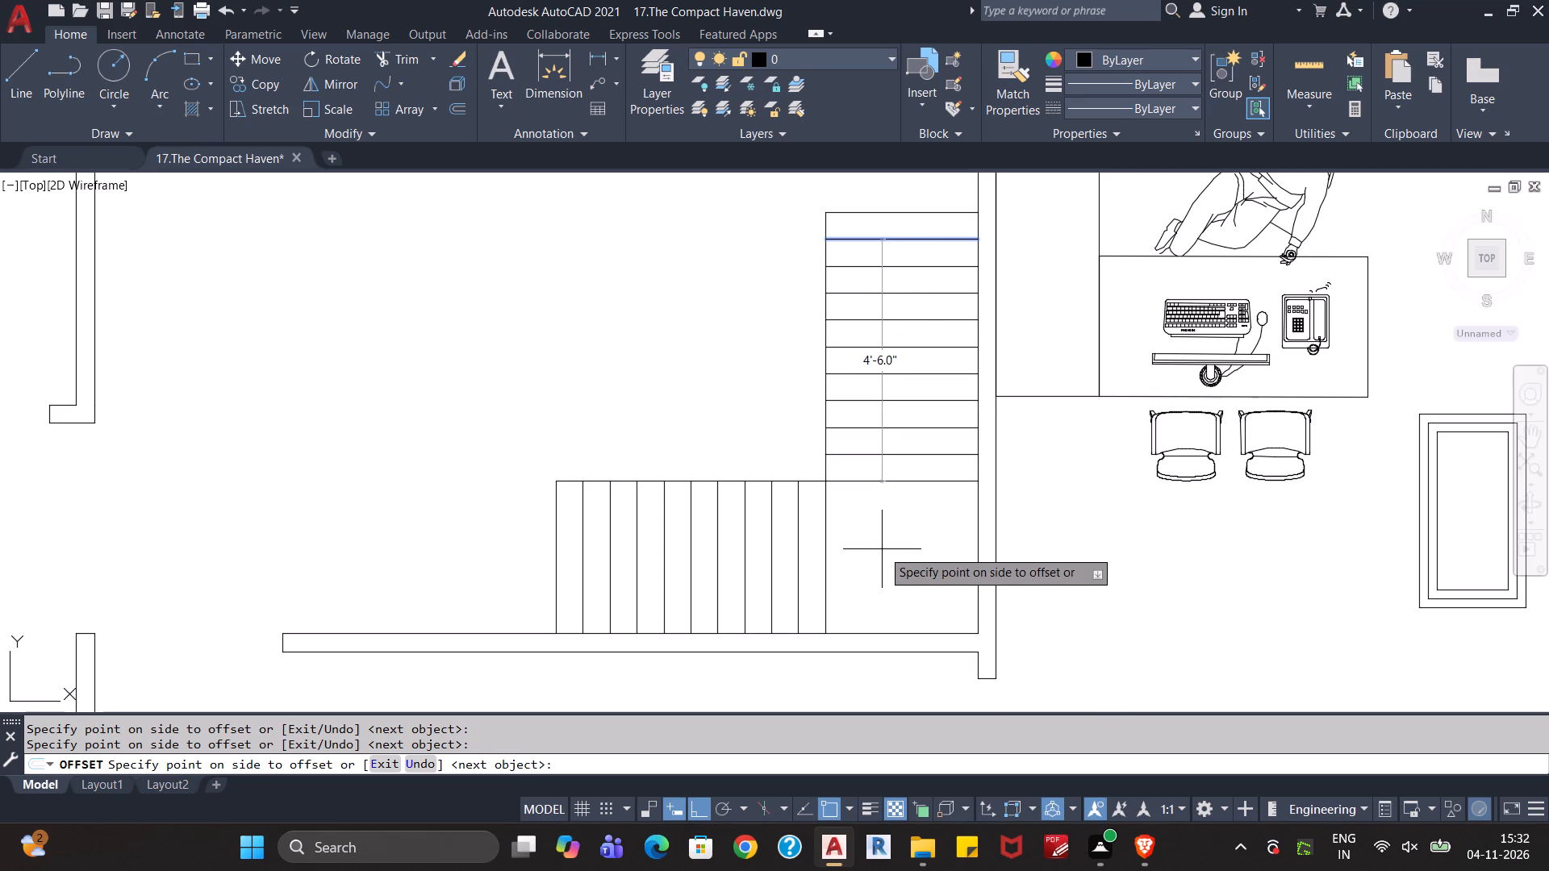
{"action": "left_click", "coordinate": [882, 549]}
{"action": "key", "text": "Escape"}
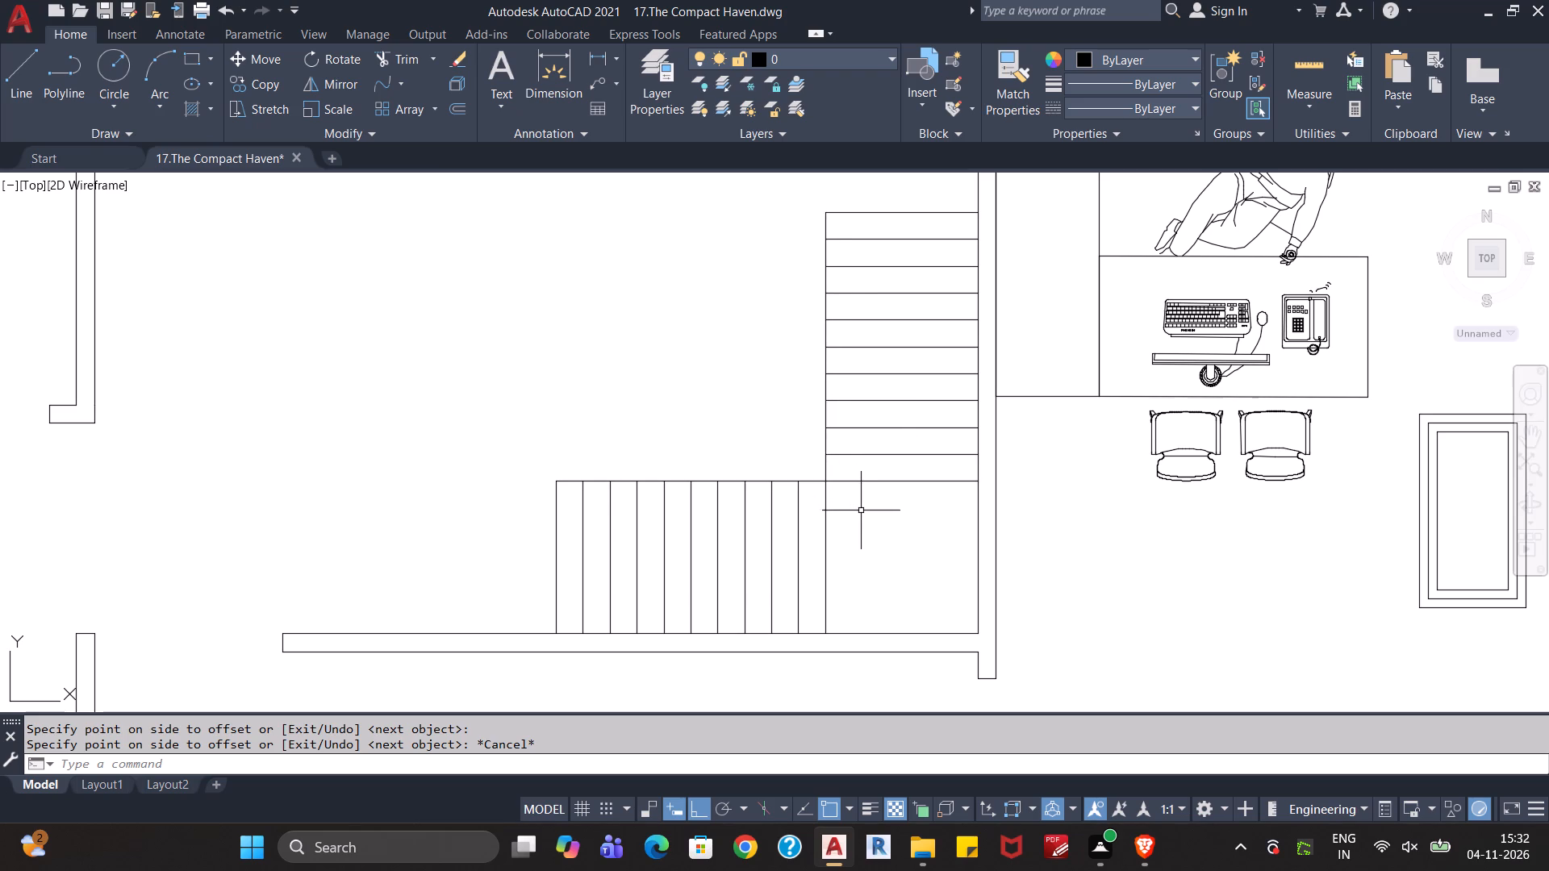
Offset the inner side edges of the staircase's vertical and horizontal arms outward by about 1.5" using the Through option.
{"action": "key", "text": "o"}
{"action": "key", "text": "Return"}
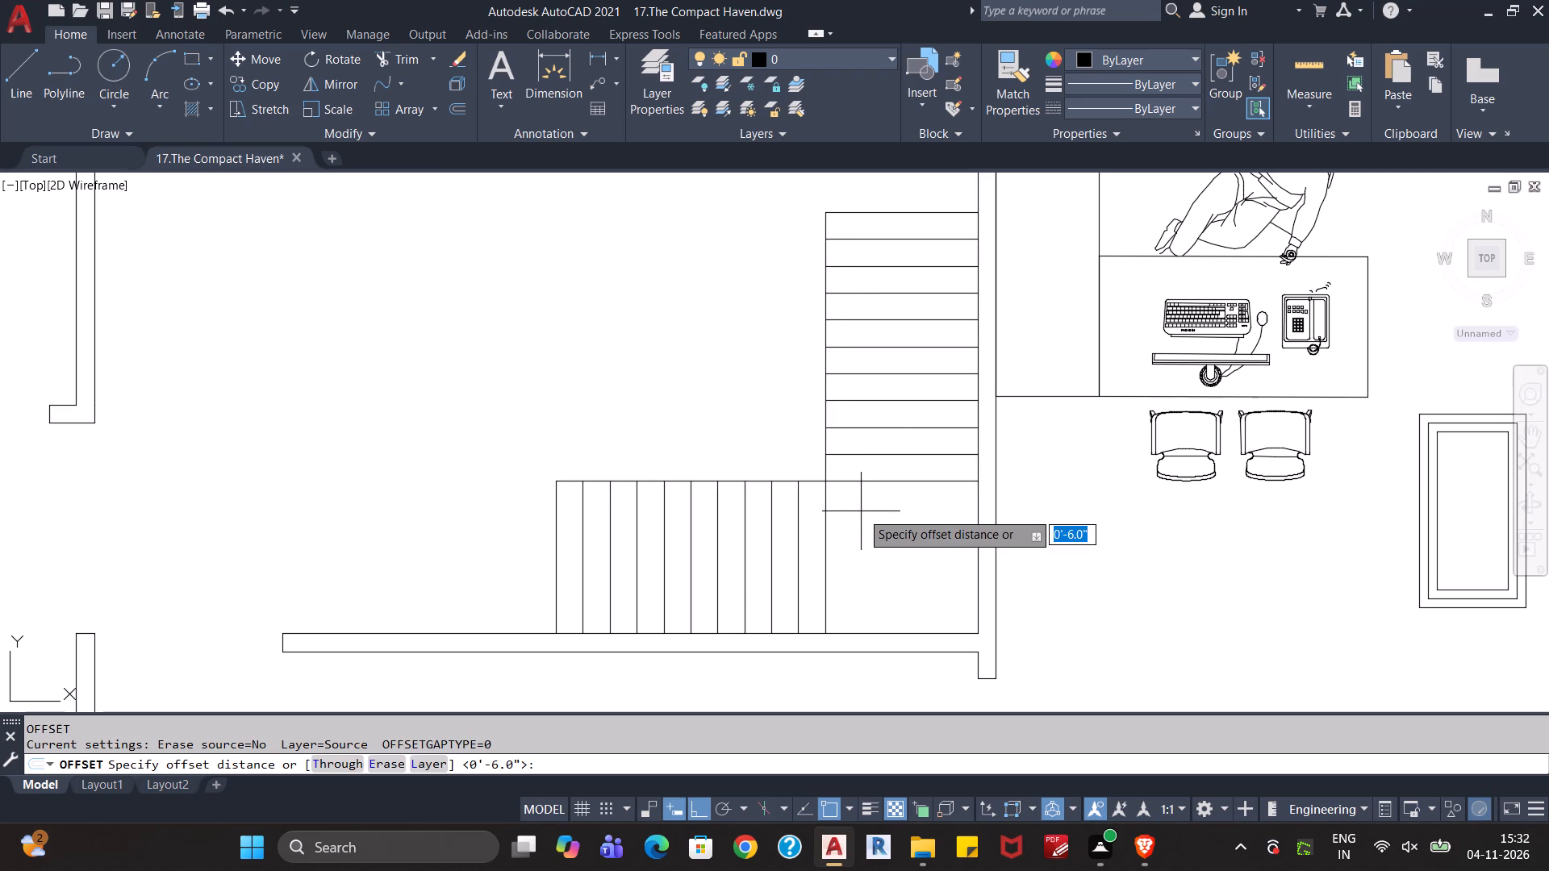
{"action": "key", "text": "t"}
{"action": "key", "text": "Return"}
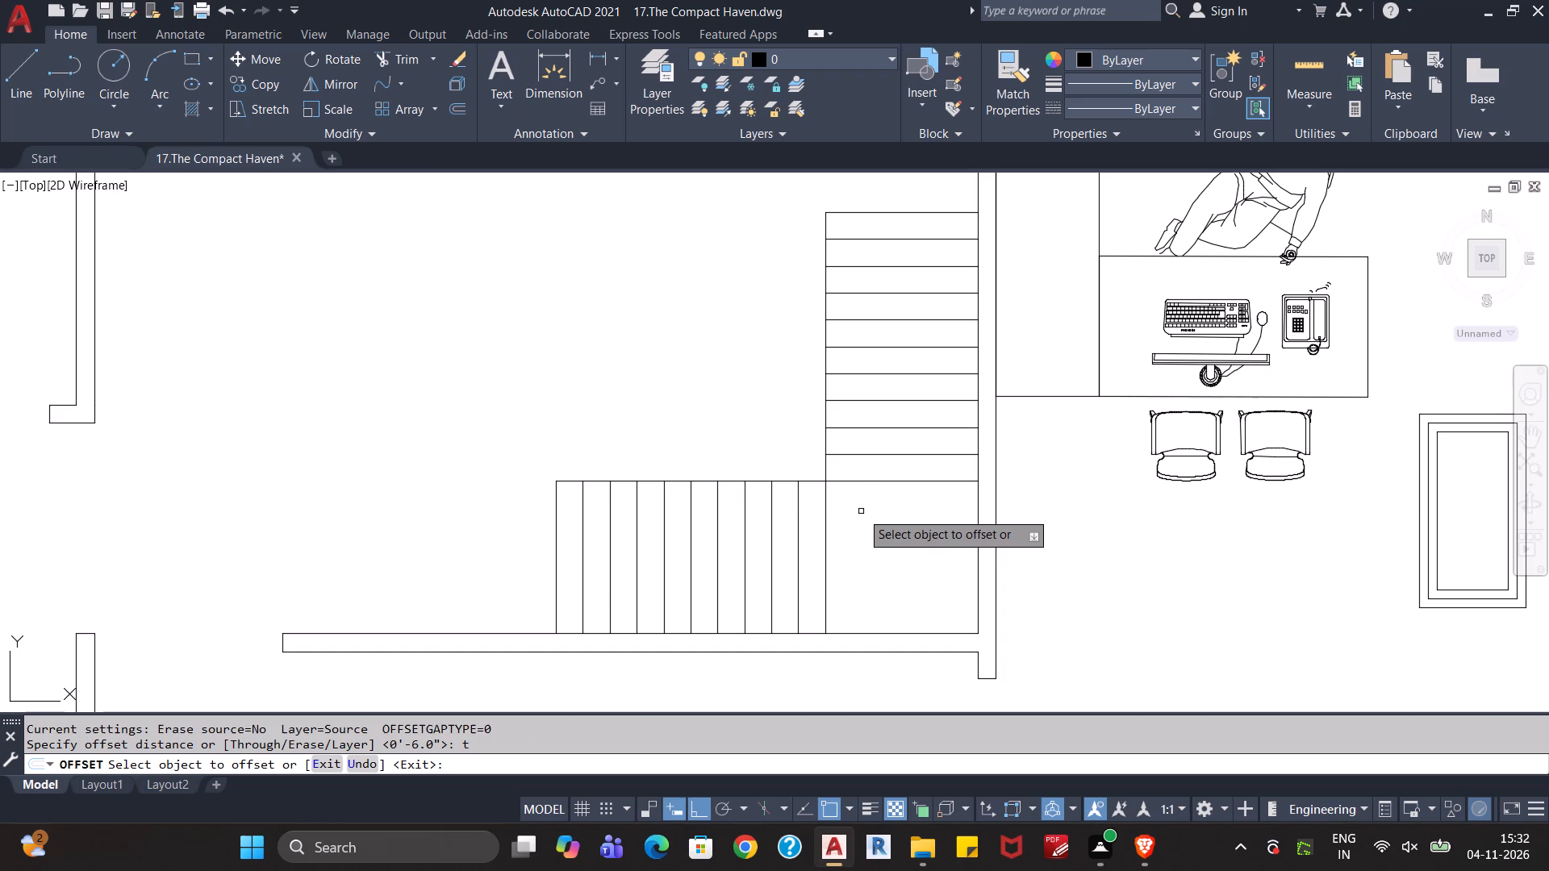
{"action": "left_click", "coordinate": [825, 421]}
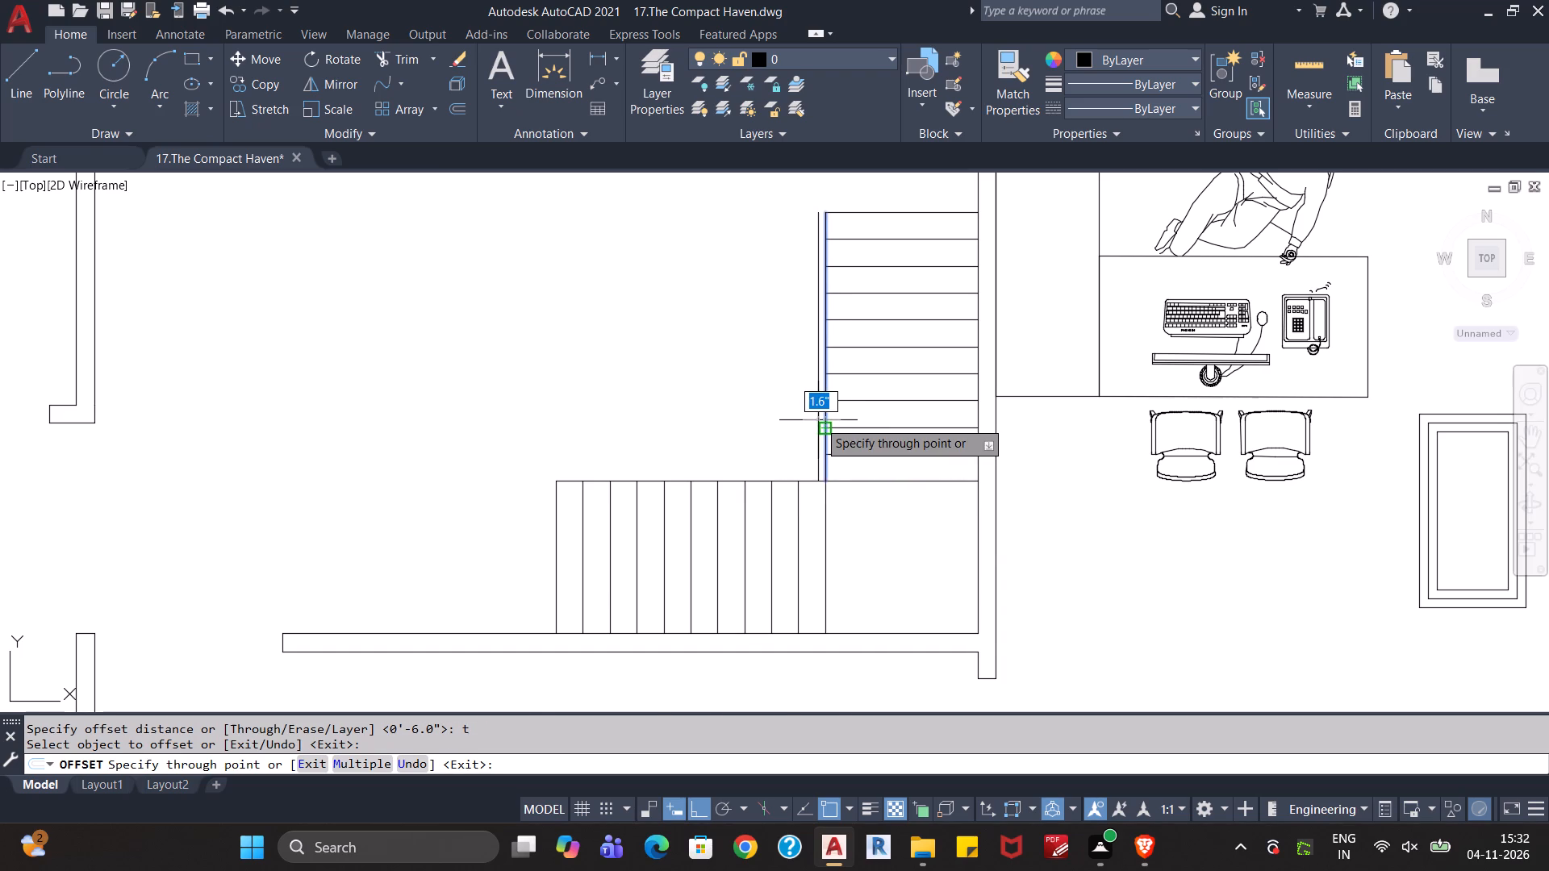
{"action": "scroll", "coordinate": [818, 420], "scroll_direction": "up", "scroll_amount": 2}
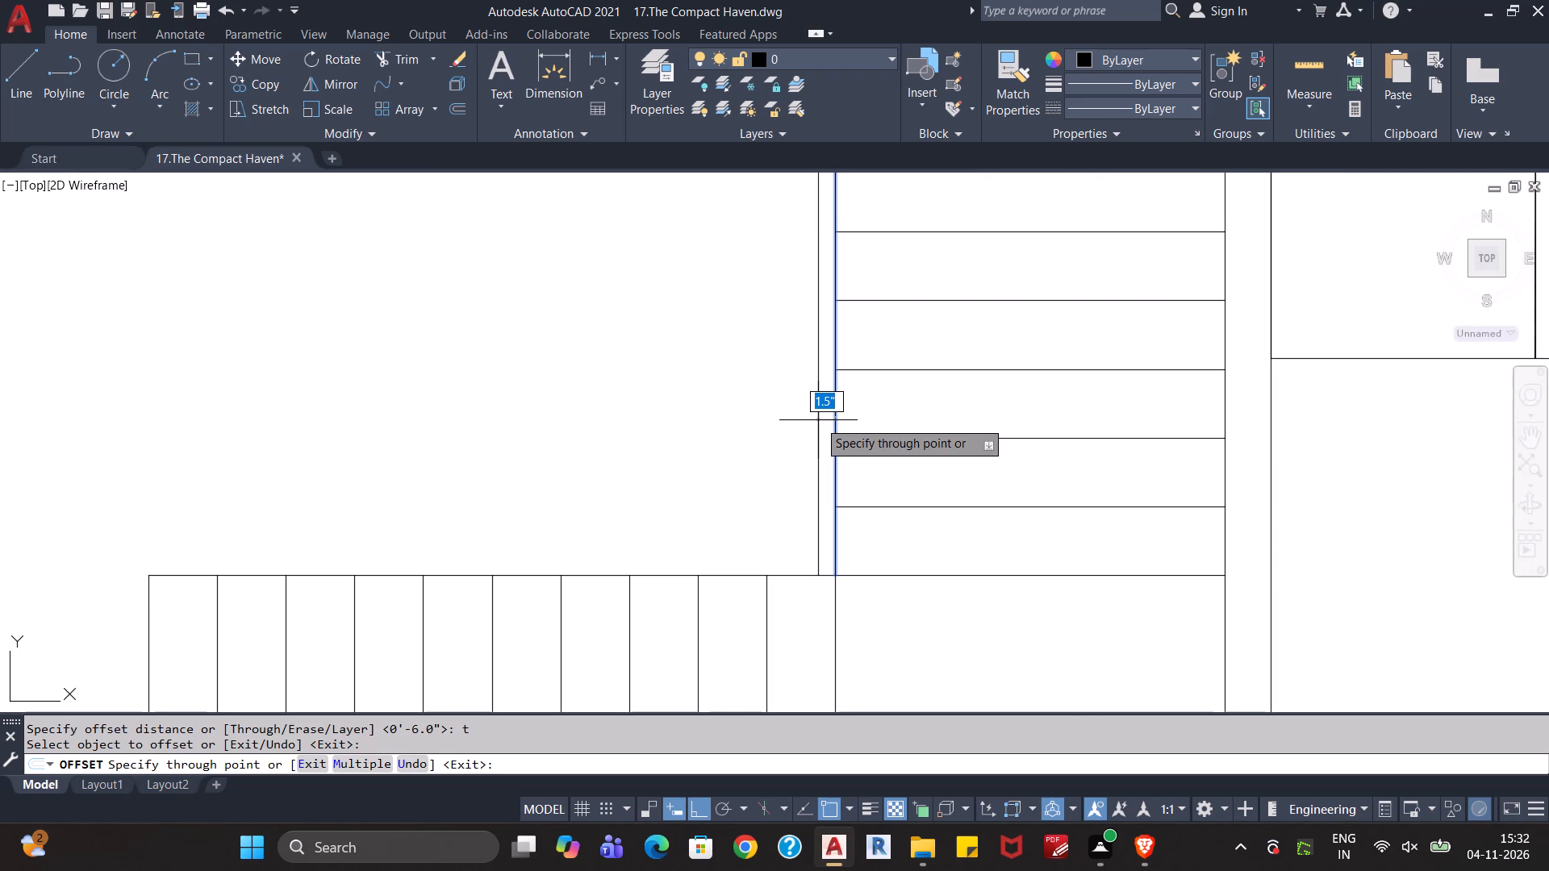
{"action": "left_click", "coordinate": [818, 420]}
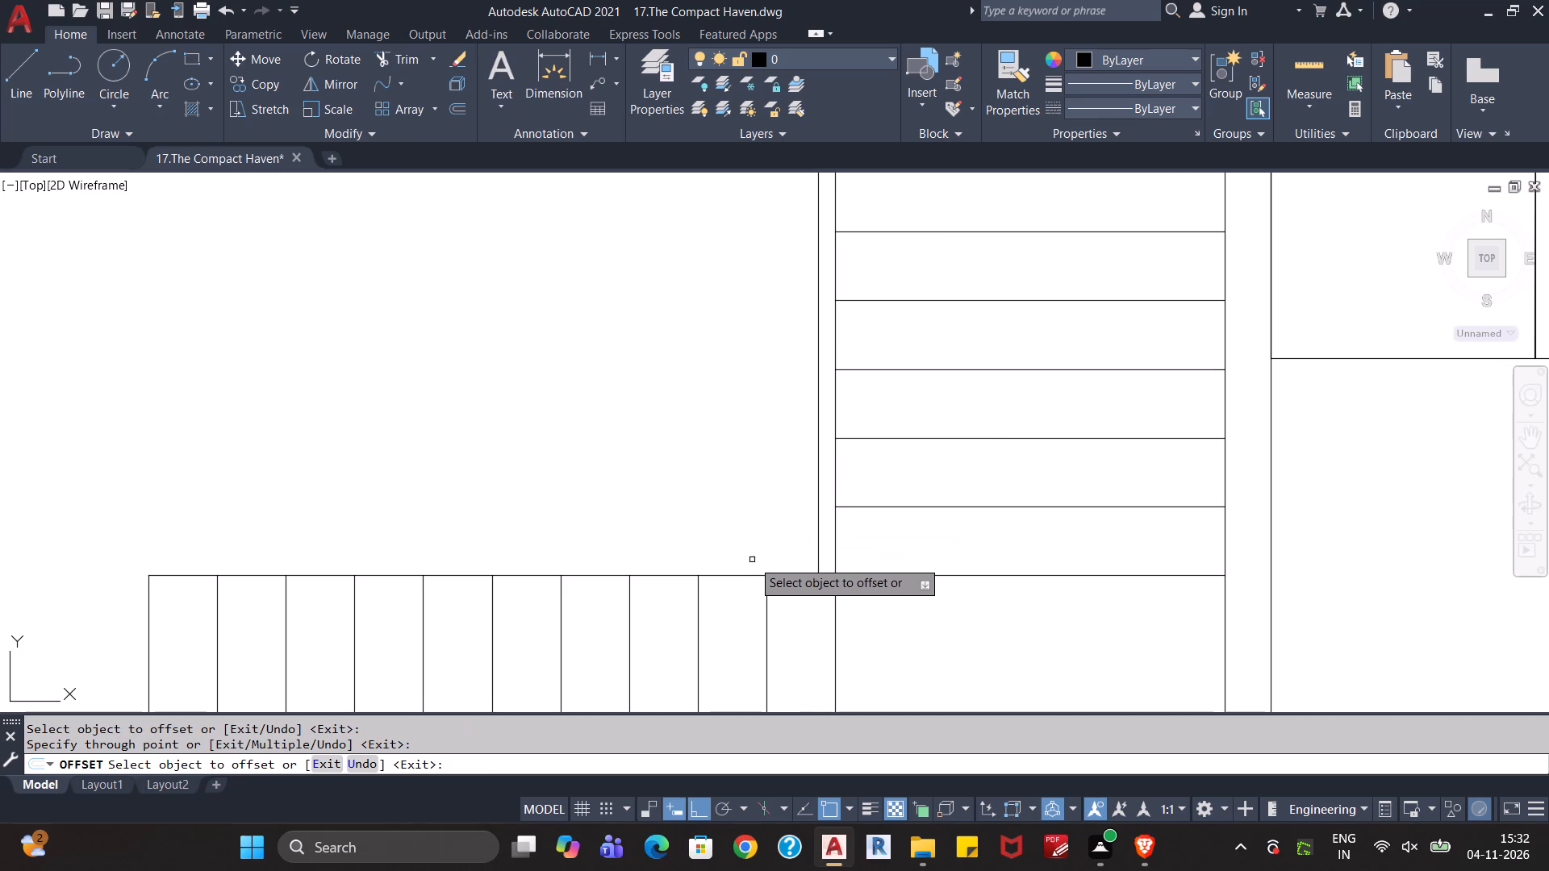
{"action": "left_click", "coordinate": [742, 575]}
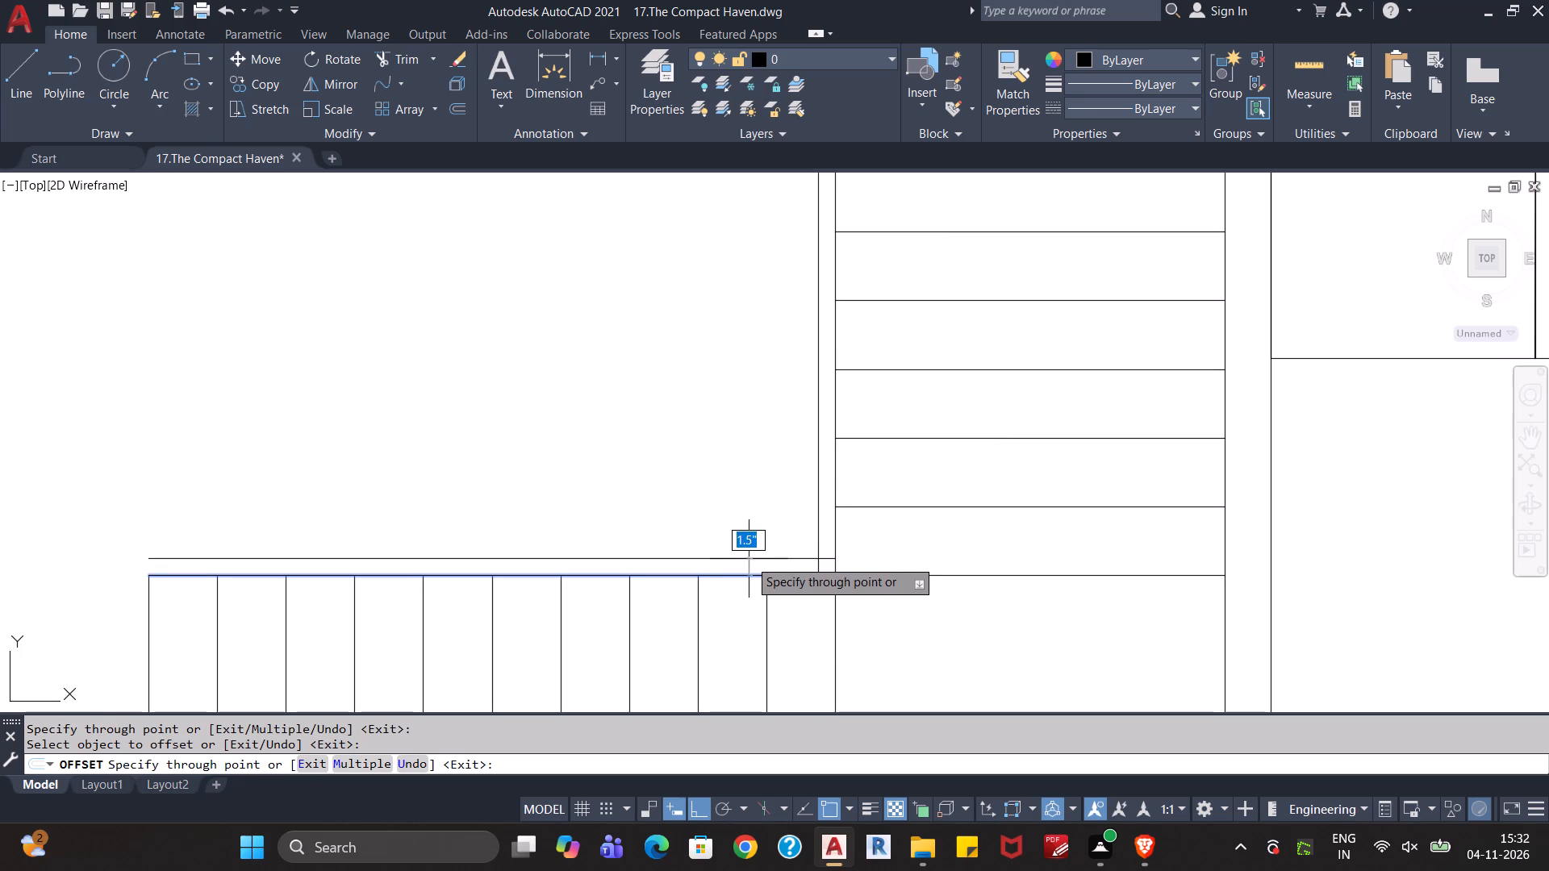
{"action": "left_click", "coordinate": [749, 559]}
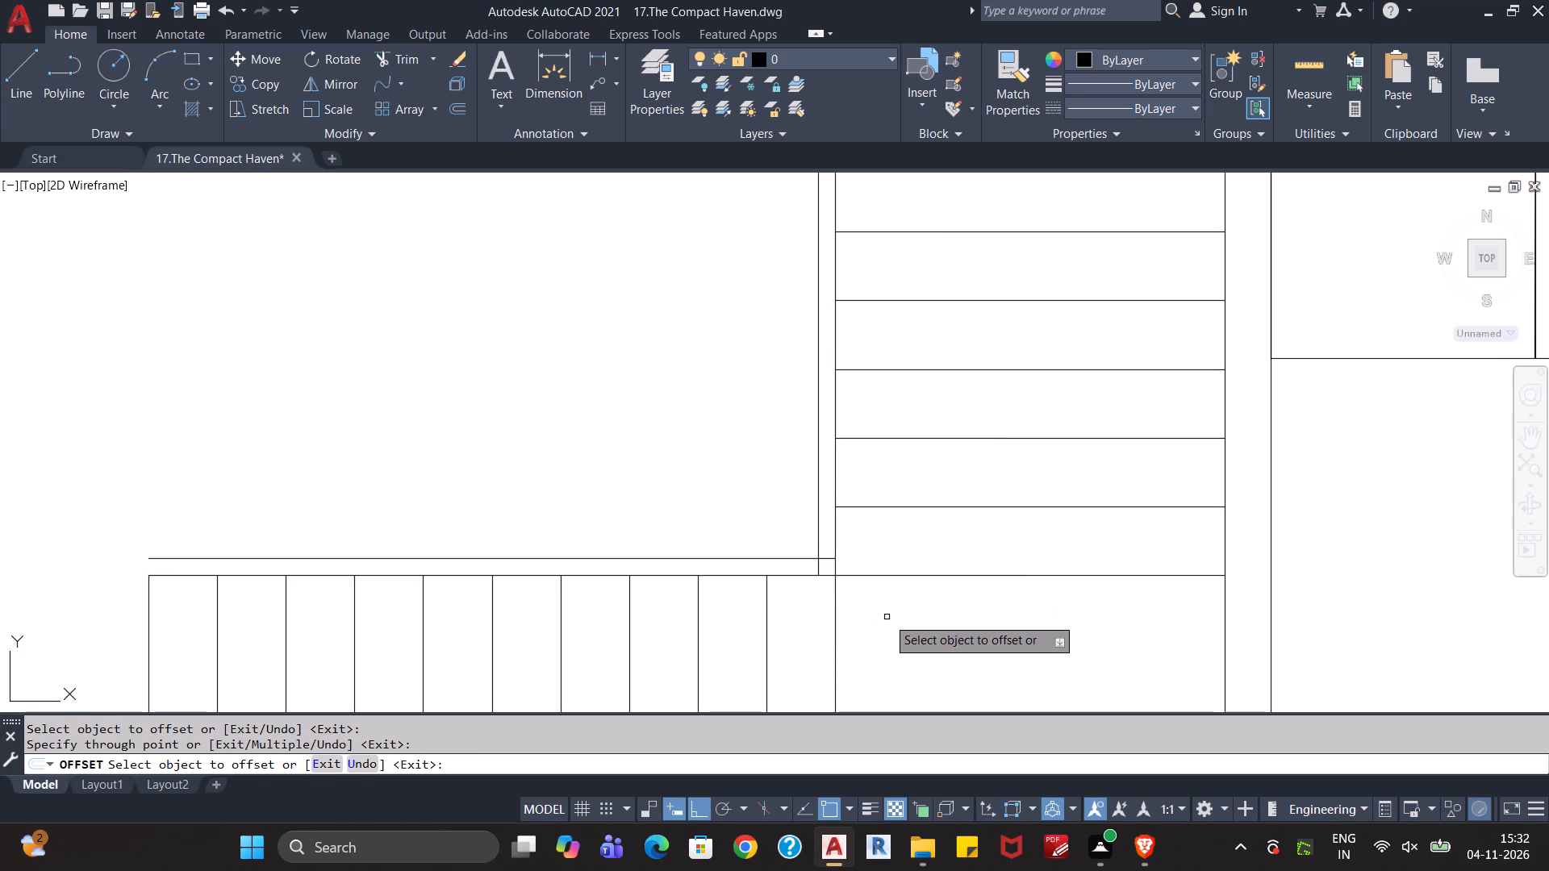
{"action": "key", "text": "Escape"}
{"action": "key", "text": "Escape"}
Extend the horizontal arm's end line and the vertical arm's top line to meet the new outer side edge lines.
{"action": "middle_click_drag", "start_coordinate": [887, 617], "coordinate": [1039, 598]}
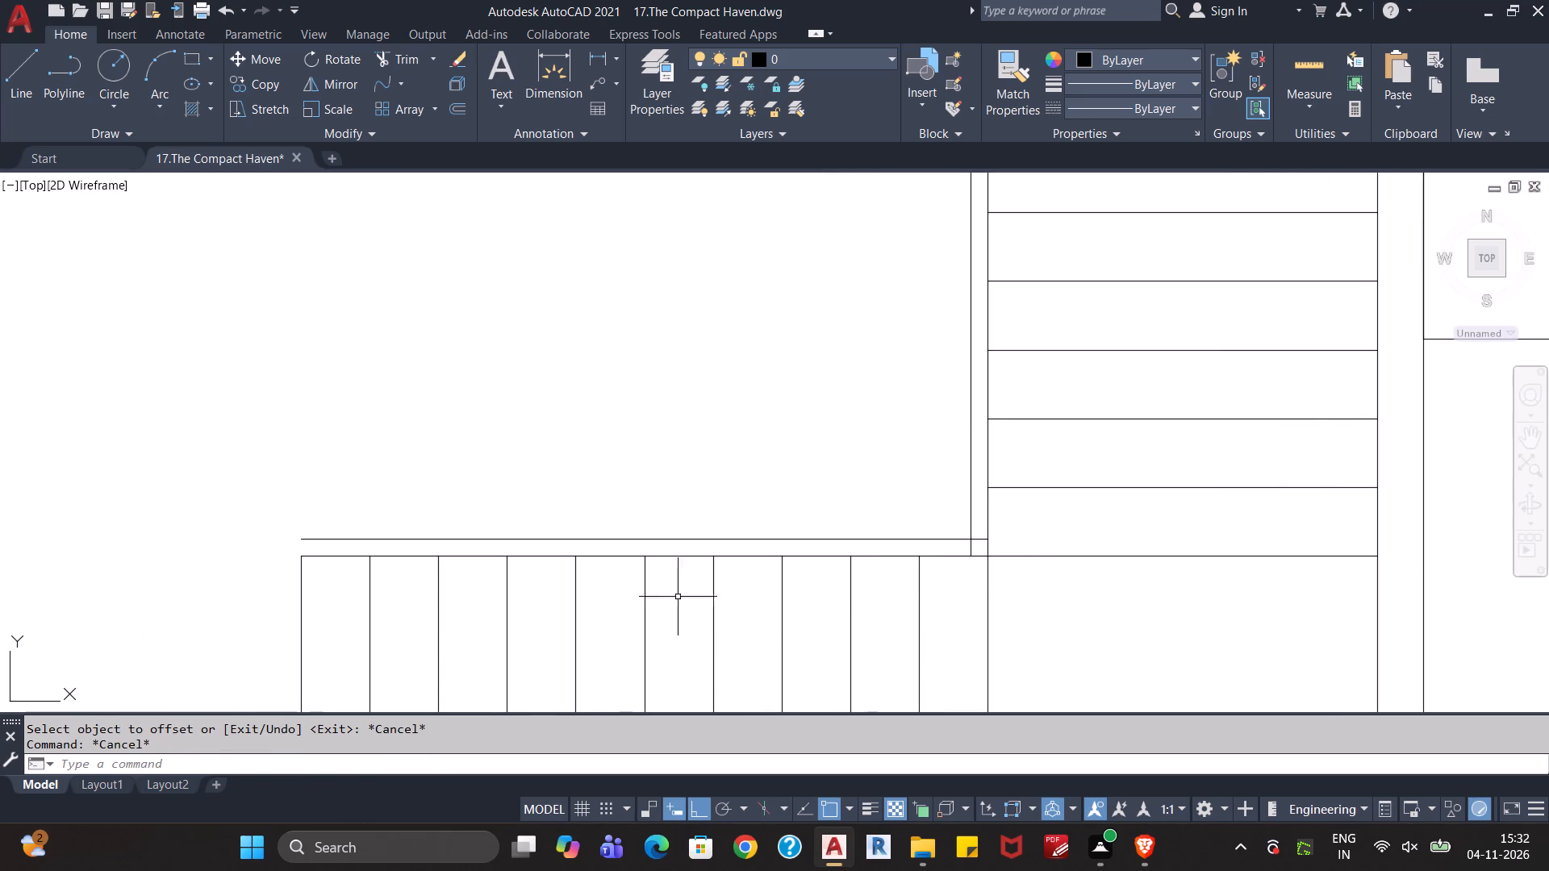
{"action": "type", "text": "ex"}
{"action": "key", "text": "Return"}
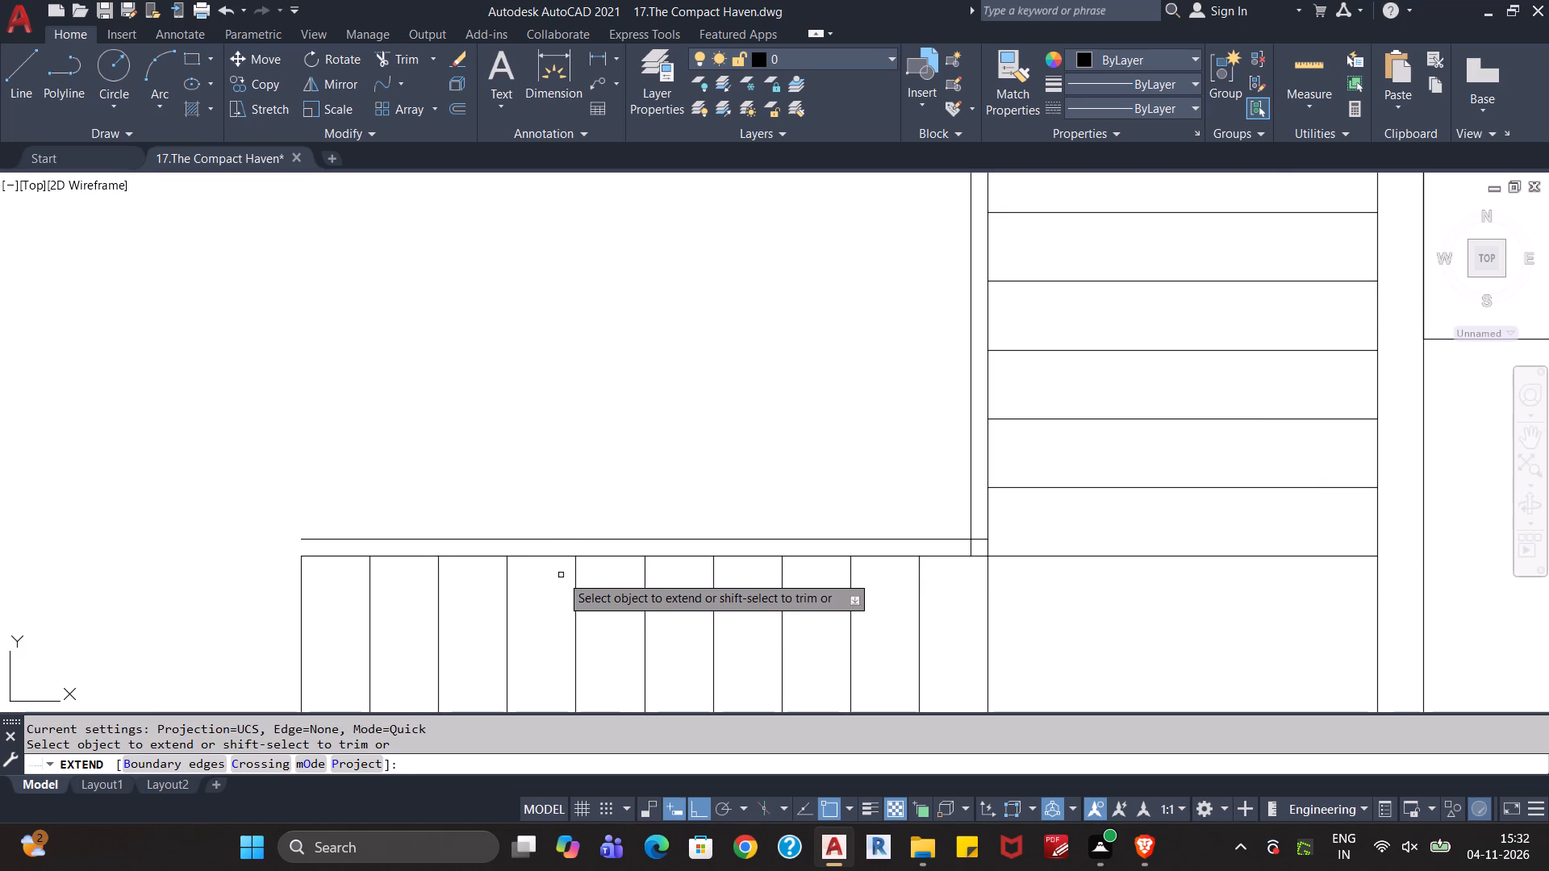
{"action": "left_click", "coordinate": [300, 594]}
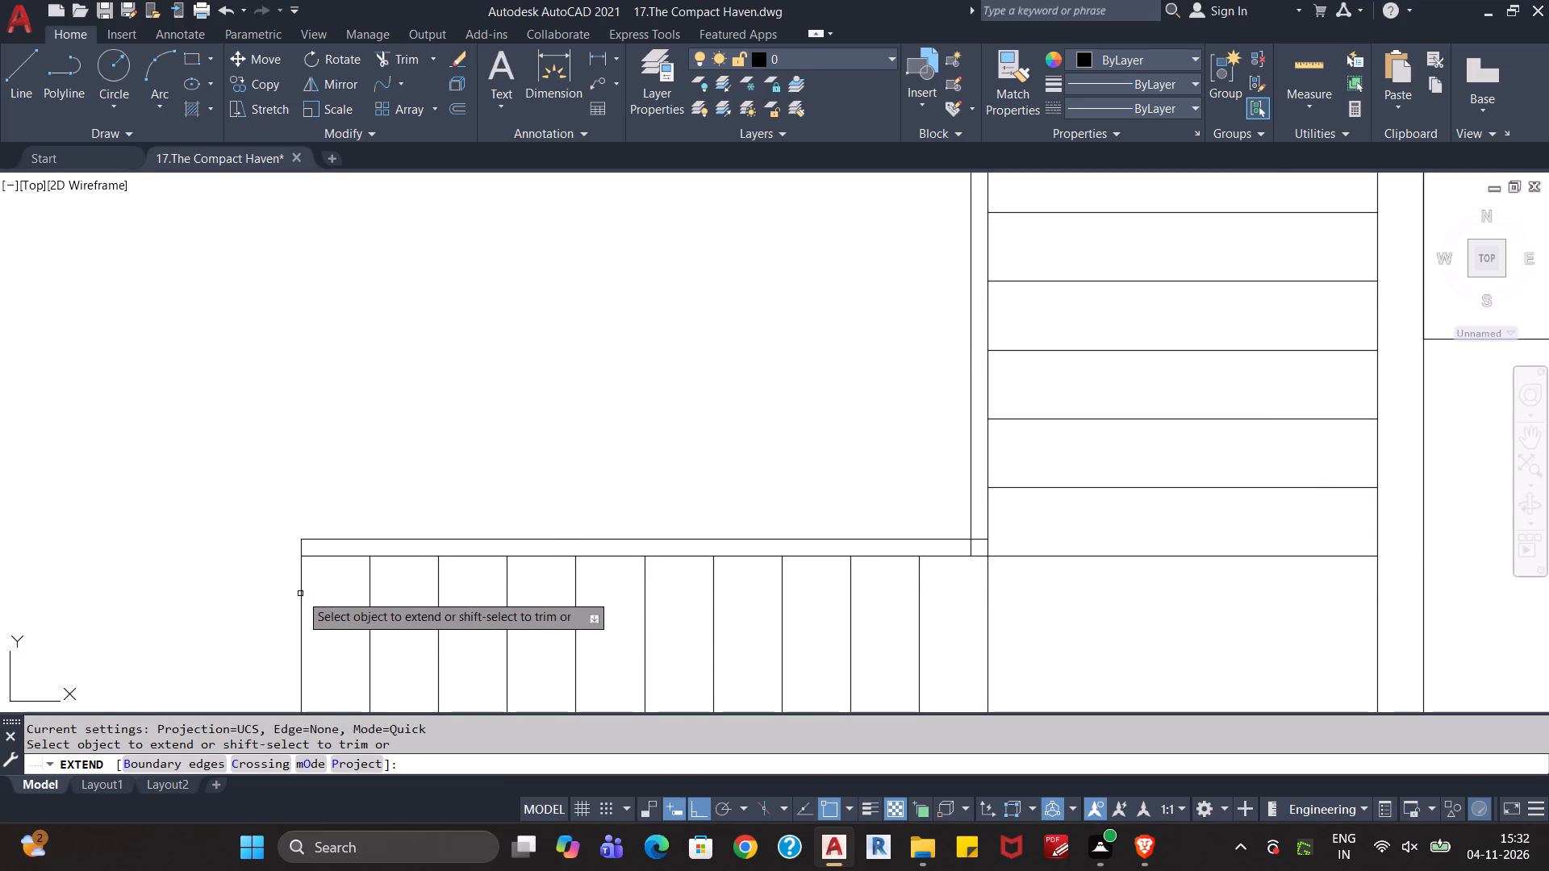
{"action": "middle_click_drag", "start_coordinate": [644, 382], "coordinate": [542, 487]}
{"action": "scroll", "coordinate": [542, 484], "scroll_direction": "down", "scroll_amount": 2}
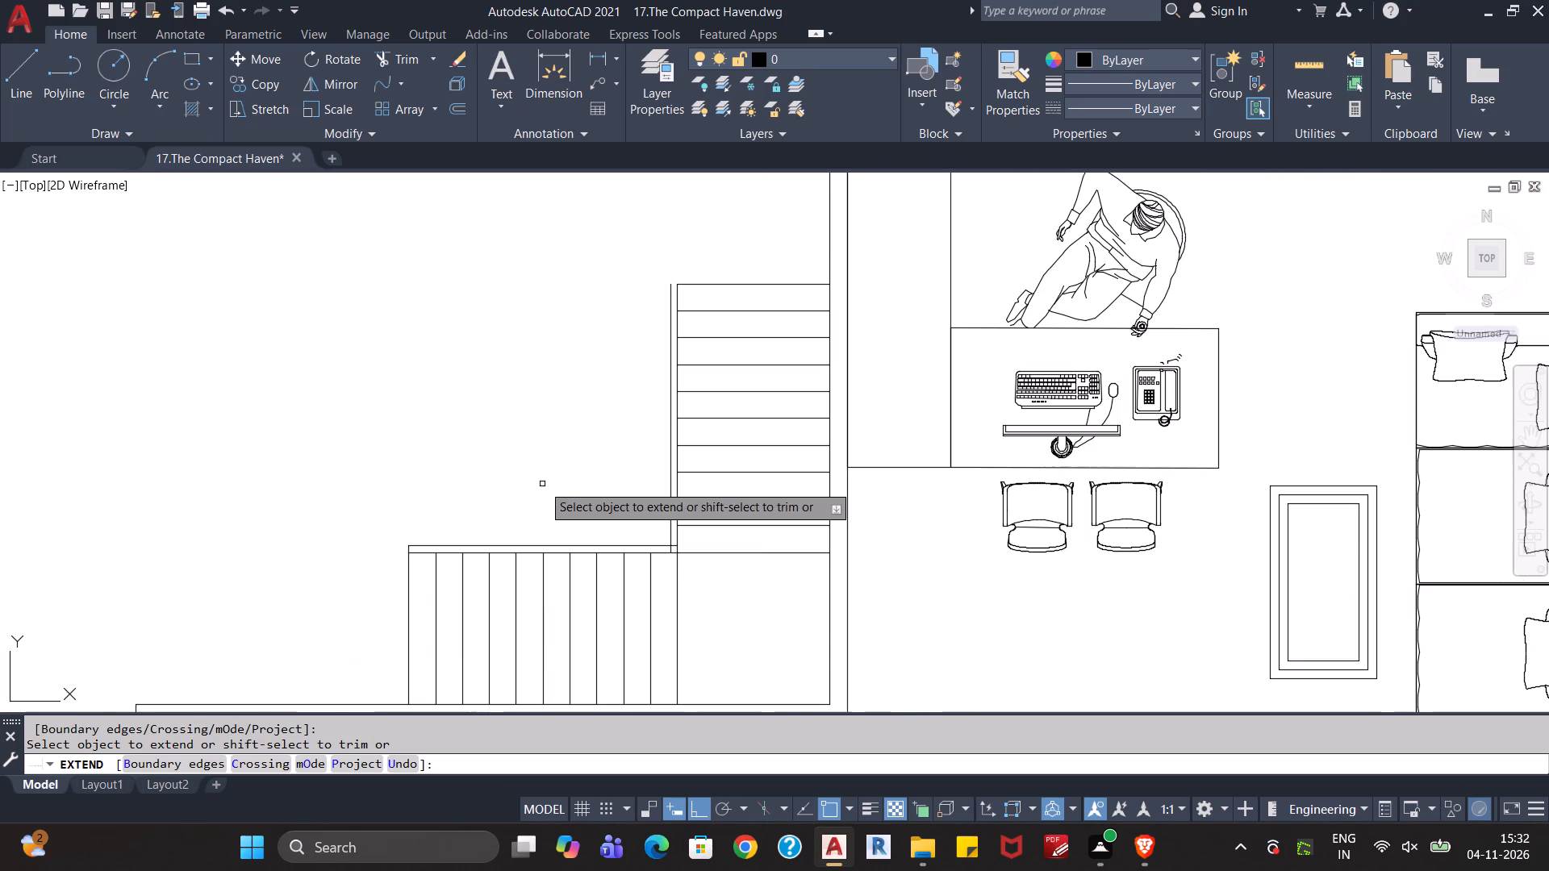
{"action": "left_click", "coordinate": [687, 283]}
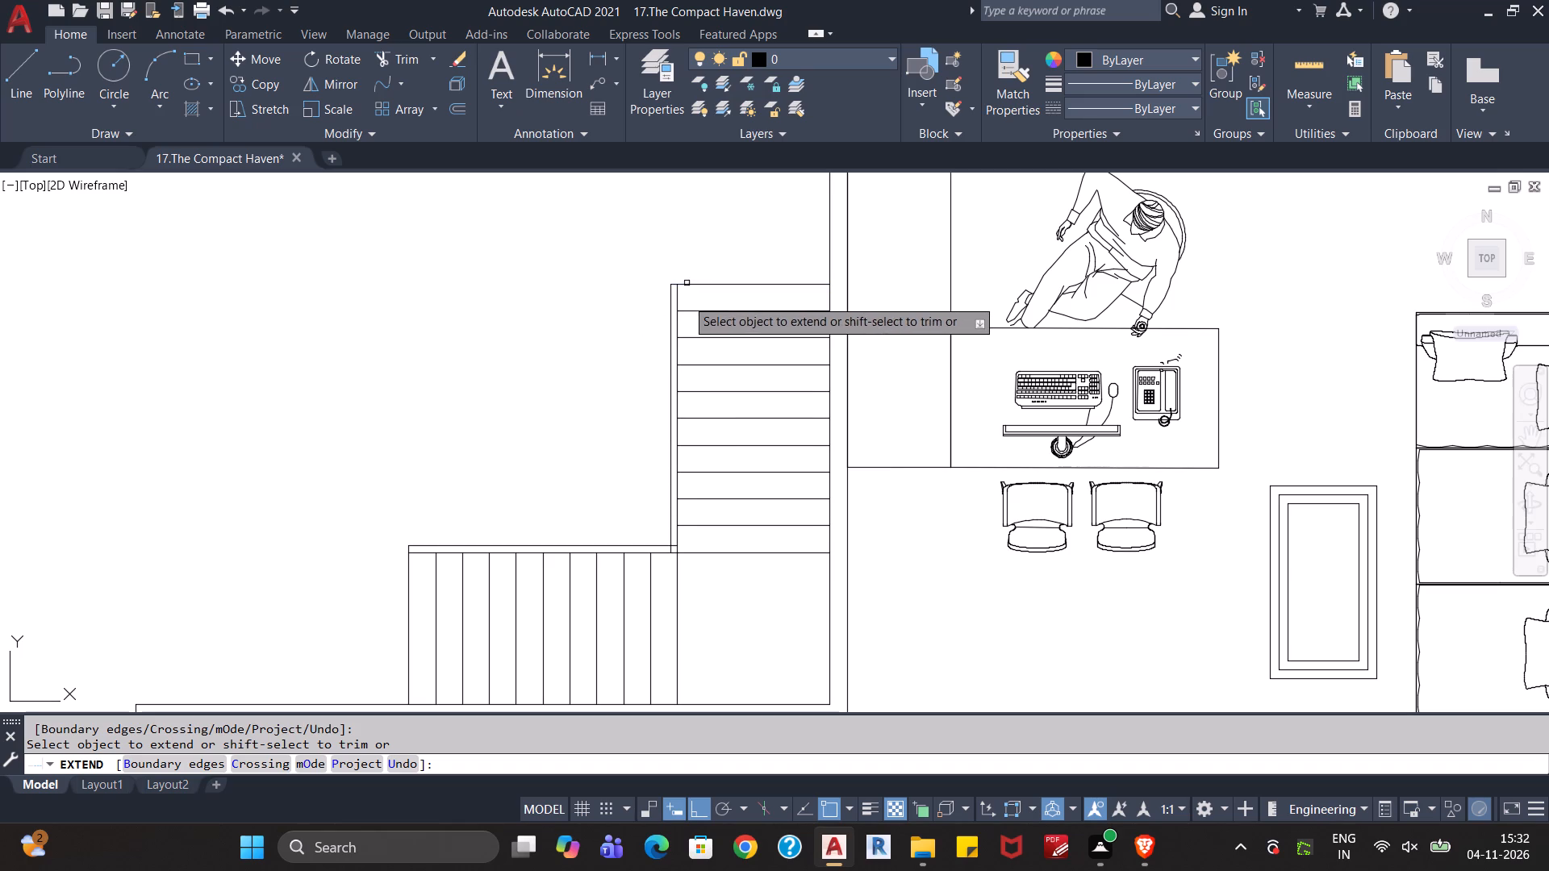
Trim the overlapping ends of the two new side edge lines where they cross at the staircase's inner corner.
{"action": "scroll", "coordinate": [646, 519], "scroll_direction": "up", "scroll_amount": 2}
{"action": "scroll", "coordinate": [702, 590], "scroll_direction": "up", "scroll_amount": 3}
{"action": "left_click_drag", "start_coordinate": [735, 562], "coordinate": [737, 563]}
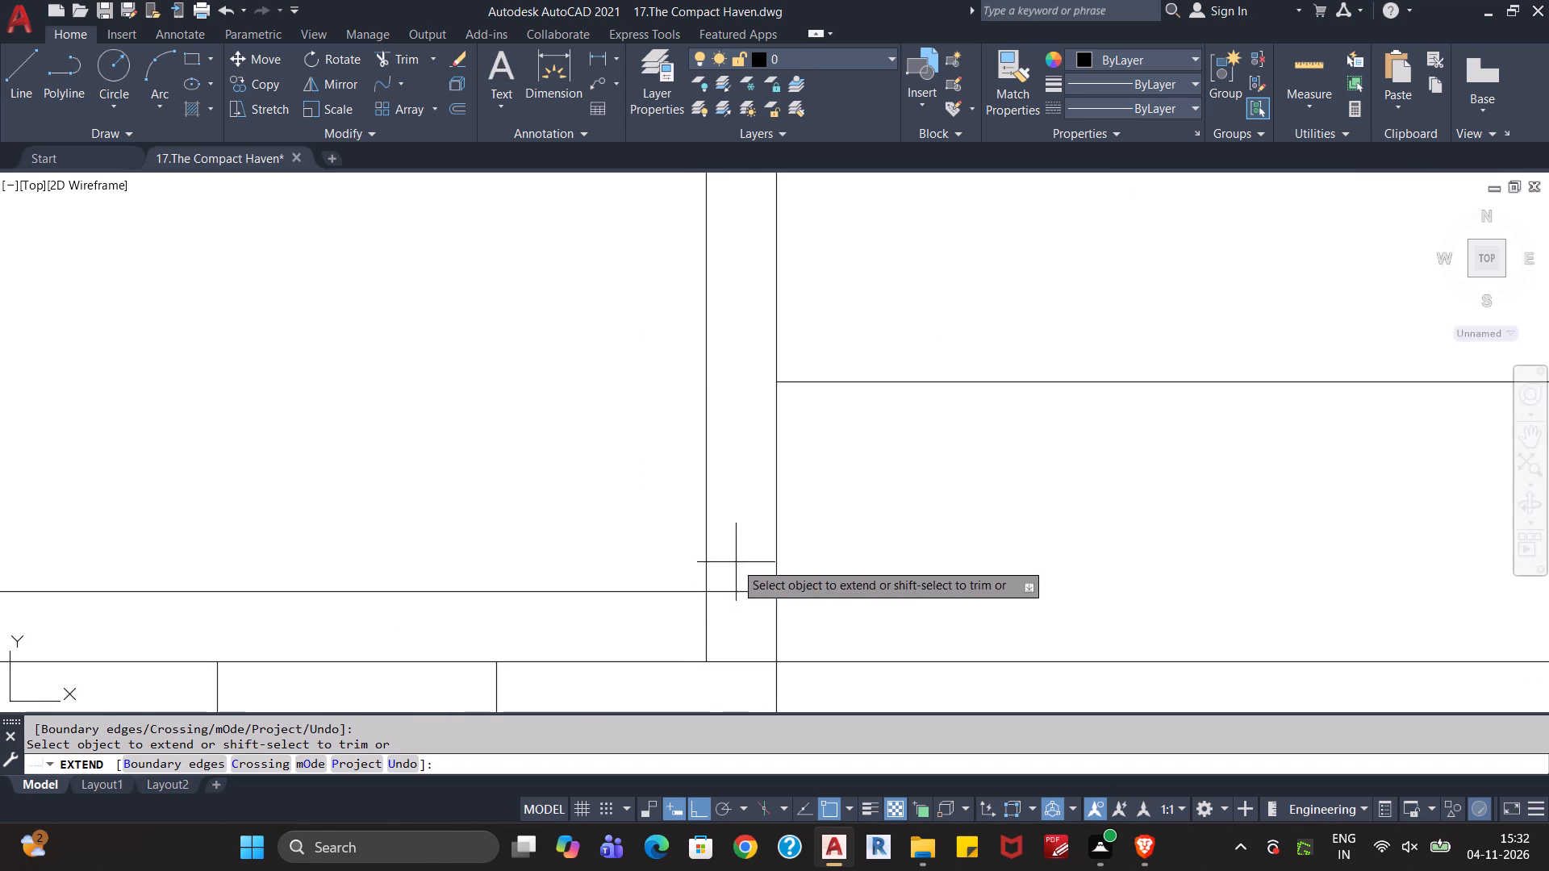
{"action": "left_click_drag", "start_coordinate": [737, 563], "coordinate": [681, 629]}
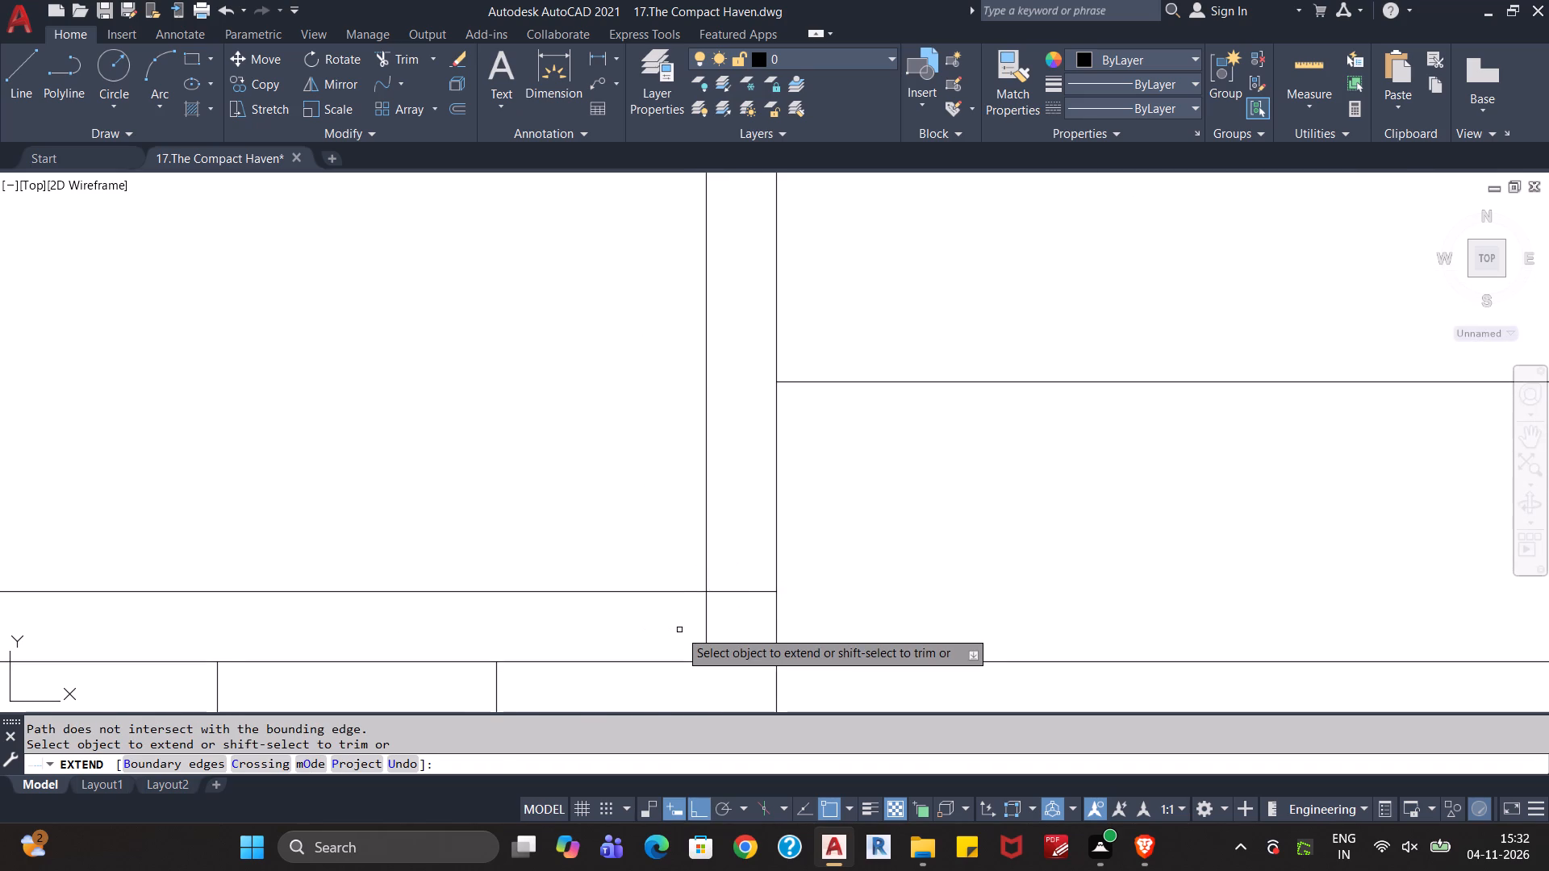
{"action": "scroll", "coordinate": [679, 630], "scroll_direction": "down", "scroll_amount": 3}
{"action": "middle_click_drag", "start_coordinate": [758, 677], "coordinate": [758, 607]}
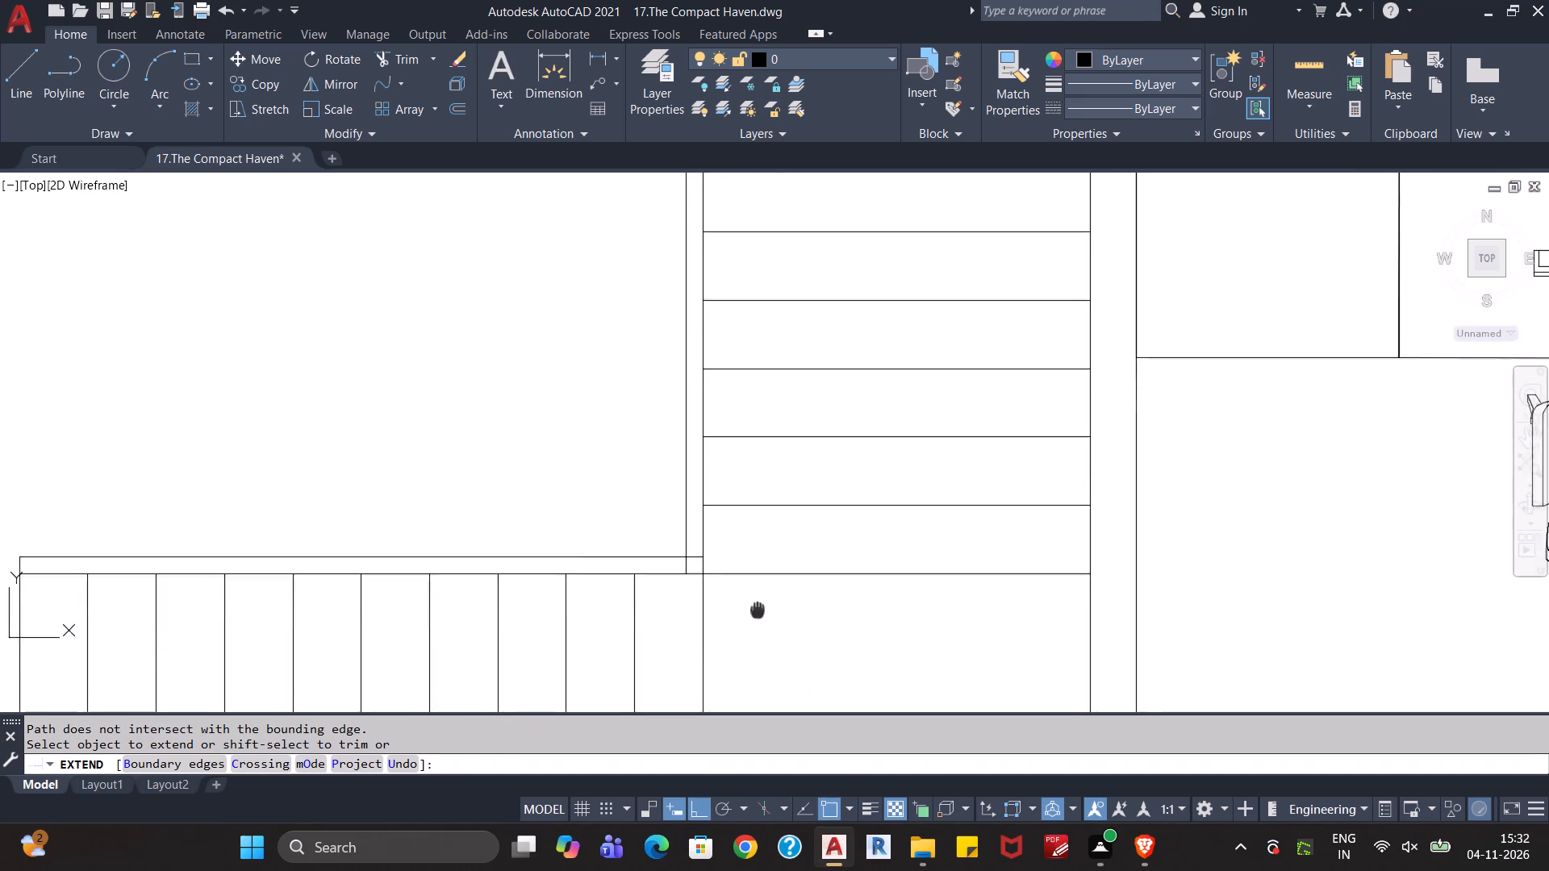
{"action": "middle_click_drag", "start_coordinate": [758, 607], "coordinate": [761, 572]}
{"action": "scroll", "coordinate": [761, 570], "scroll_direction": "down", "scroll_amount": 3}
{"action": "scroll", "coordinate": [761, 578], "scroll_direction": "up", "scroll_amount": 2}
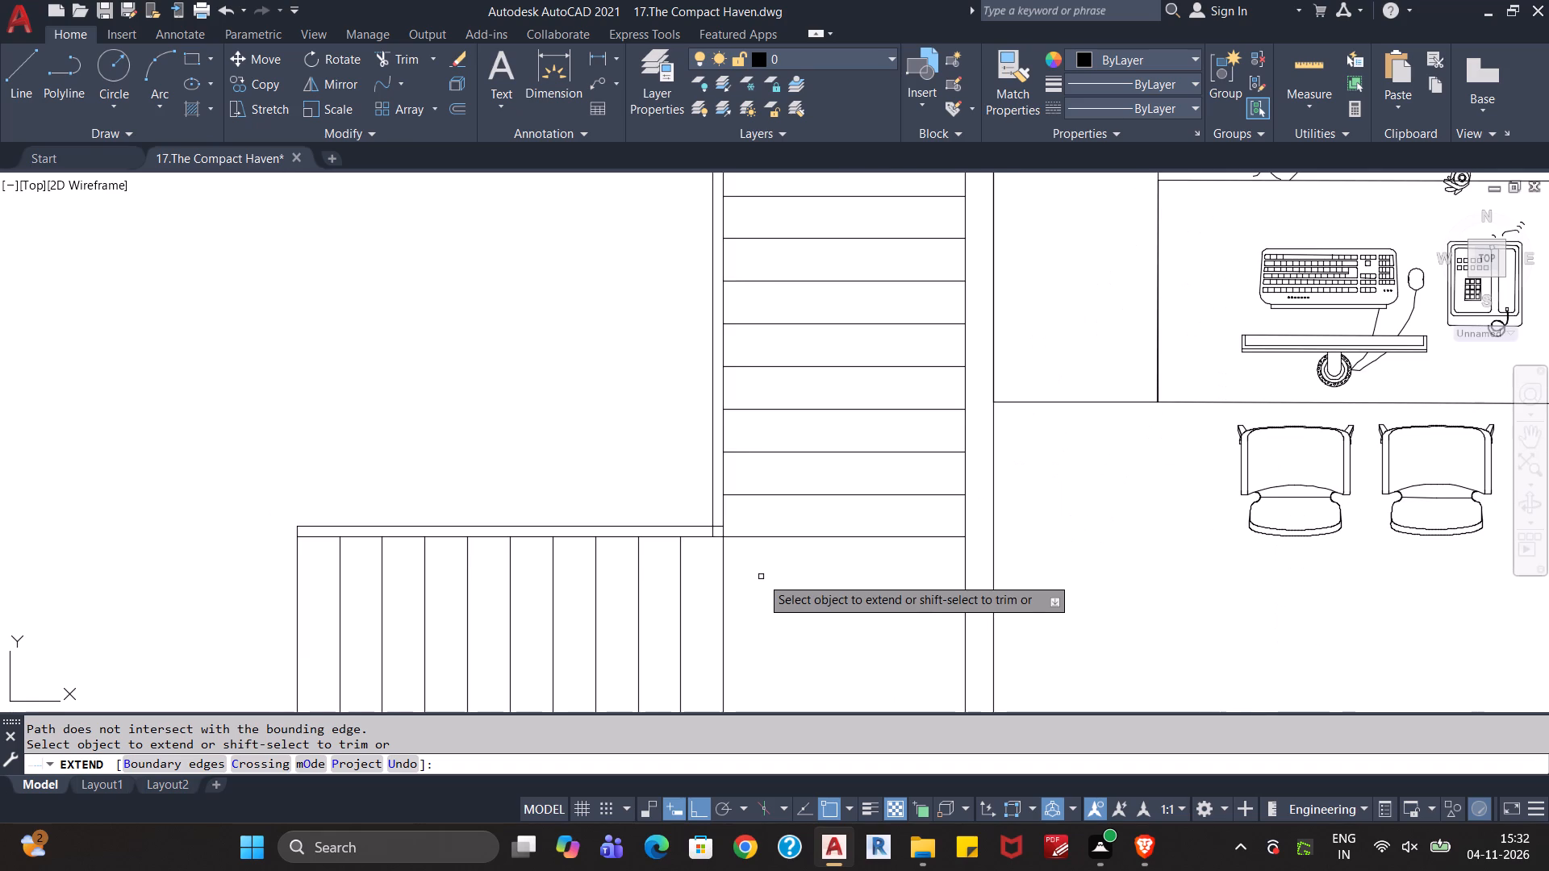
{"action": "middle_click_drag", "start_coordinate": [761, 577], "coordinate": [777, 505]}
{"action": "scroll", "coordinate": [779, 506], "scroll_direction": "down", "scroll_amount": 1}
{"action": "scroll", "coordinate": [776, 532], "scroll_direction": "up", "scroll_amount": 3}
{"action": "middle_click_drag", "start_coordinate": [767, 492], "coordinate": [792, 635]}
{"action": "middle_click_drag", "start_coordinate": [756, 532], "coordinate": [782, 642]}
{"action": "scroll", "coordinate": [762, 561], "scroll_direction": "up", "scroll_amount": 1}
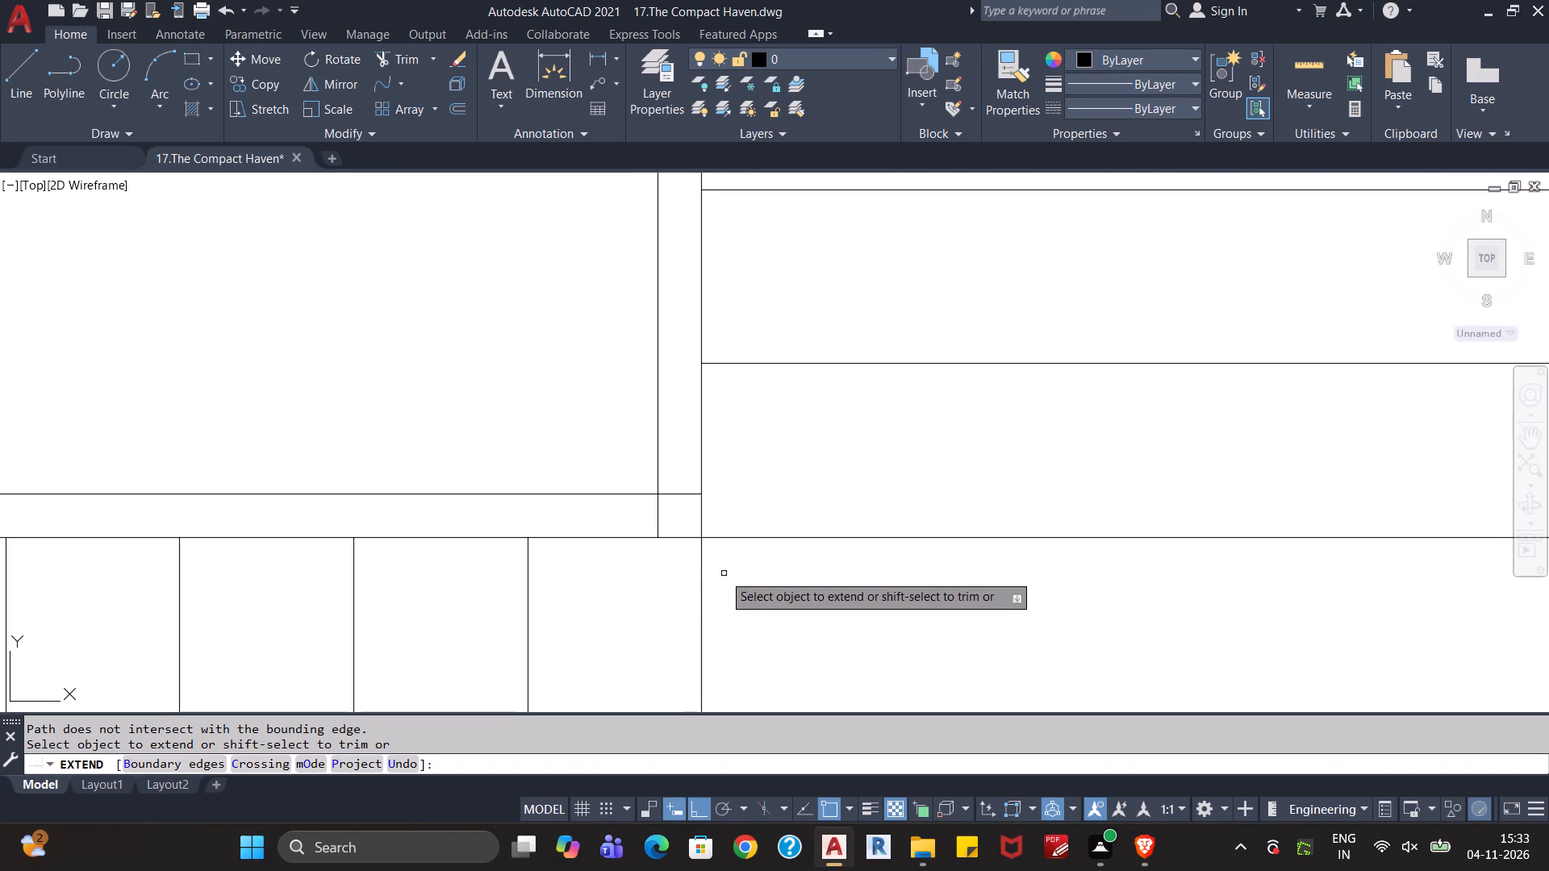
{"action": "left_click", "coordinate": [643, 524], "text": "shift"}
{"action": "left_click", "coordinate": [678, 482], "text": "shift"}
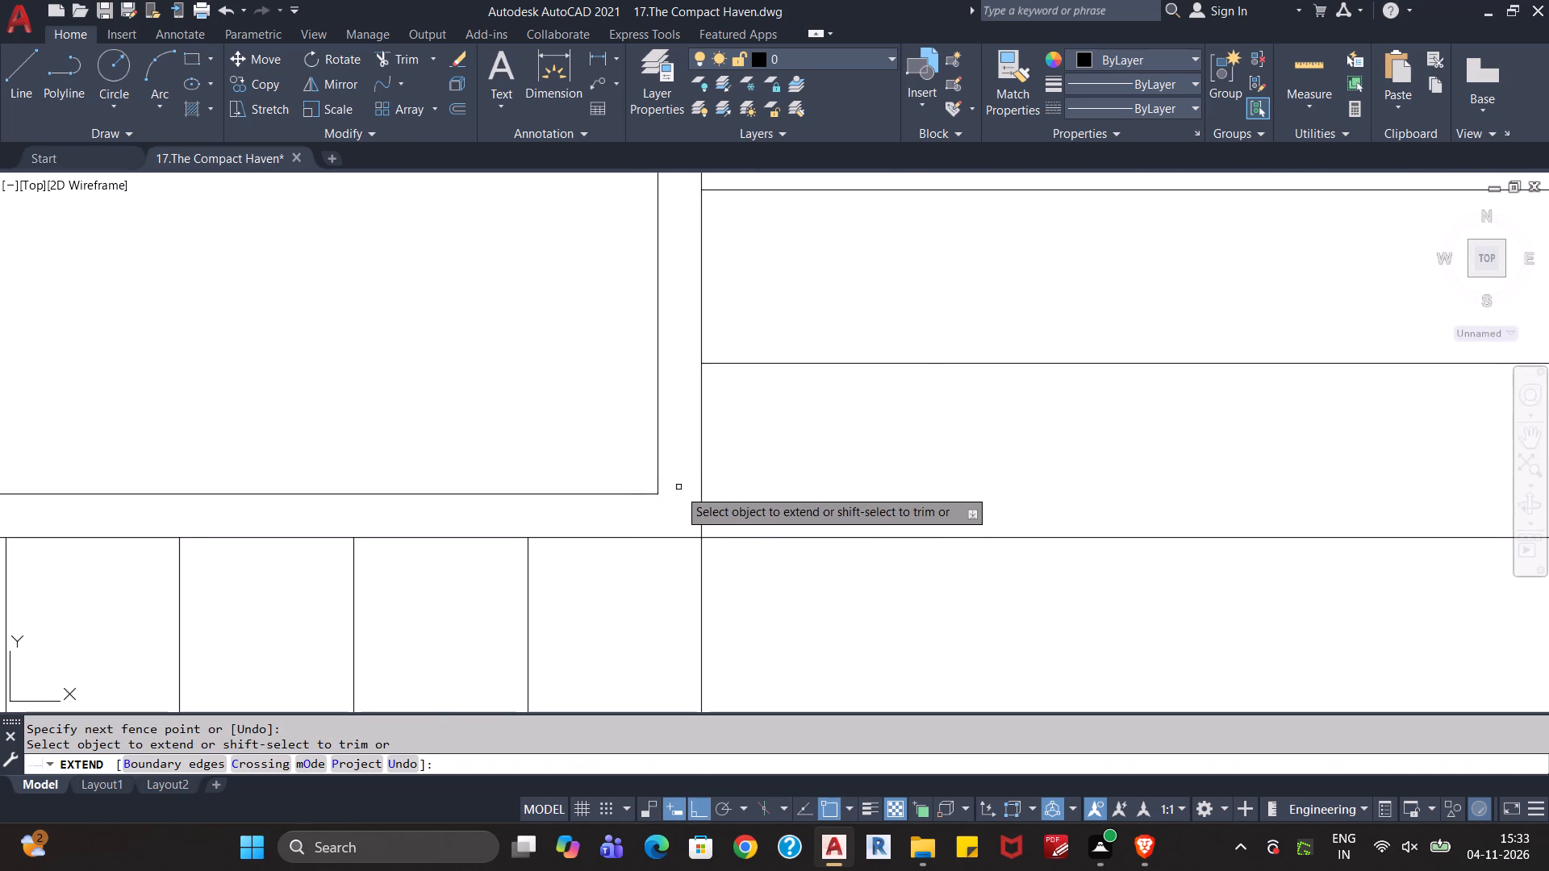
{"action": "scroll", "coordinate": [674, 507], "scroll_direction": "down", "scroll_amount": 5}
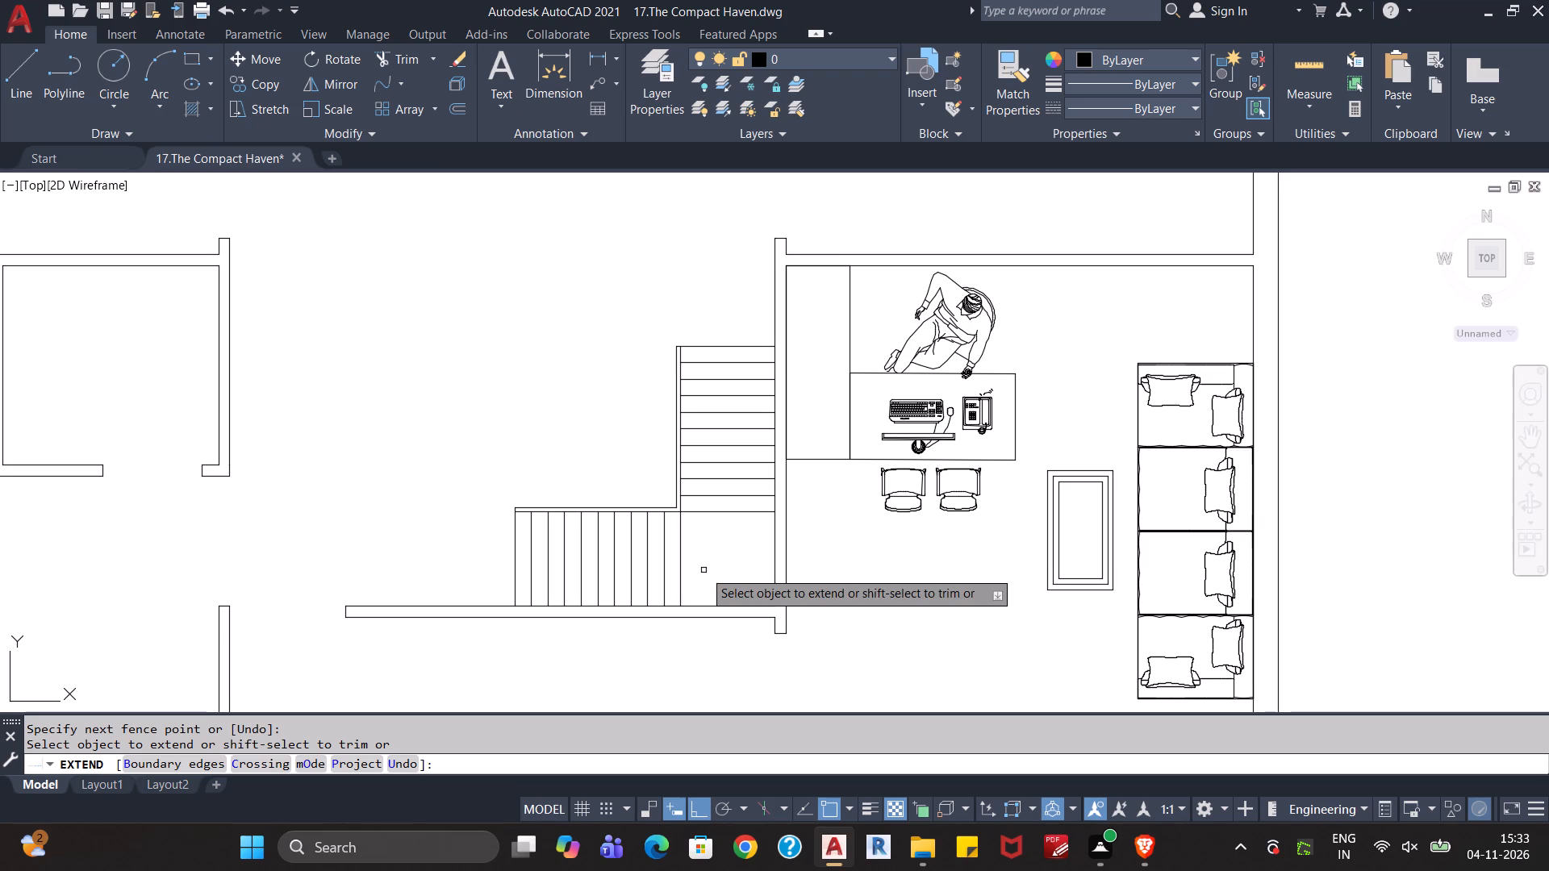
{"action": "key", "text": "Escape"}
{"action": "key", "text": "Escape"}
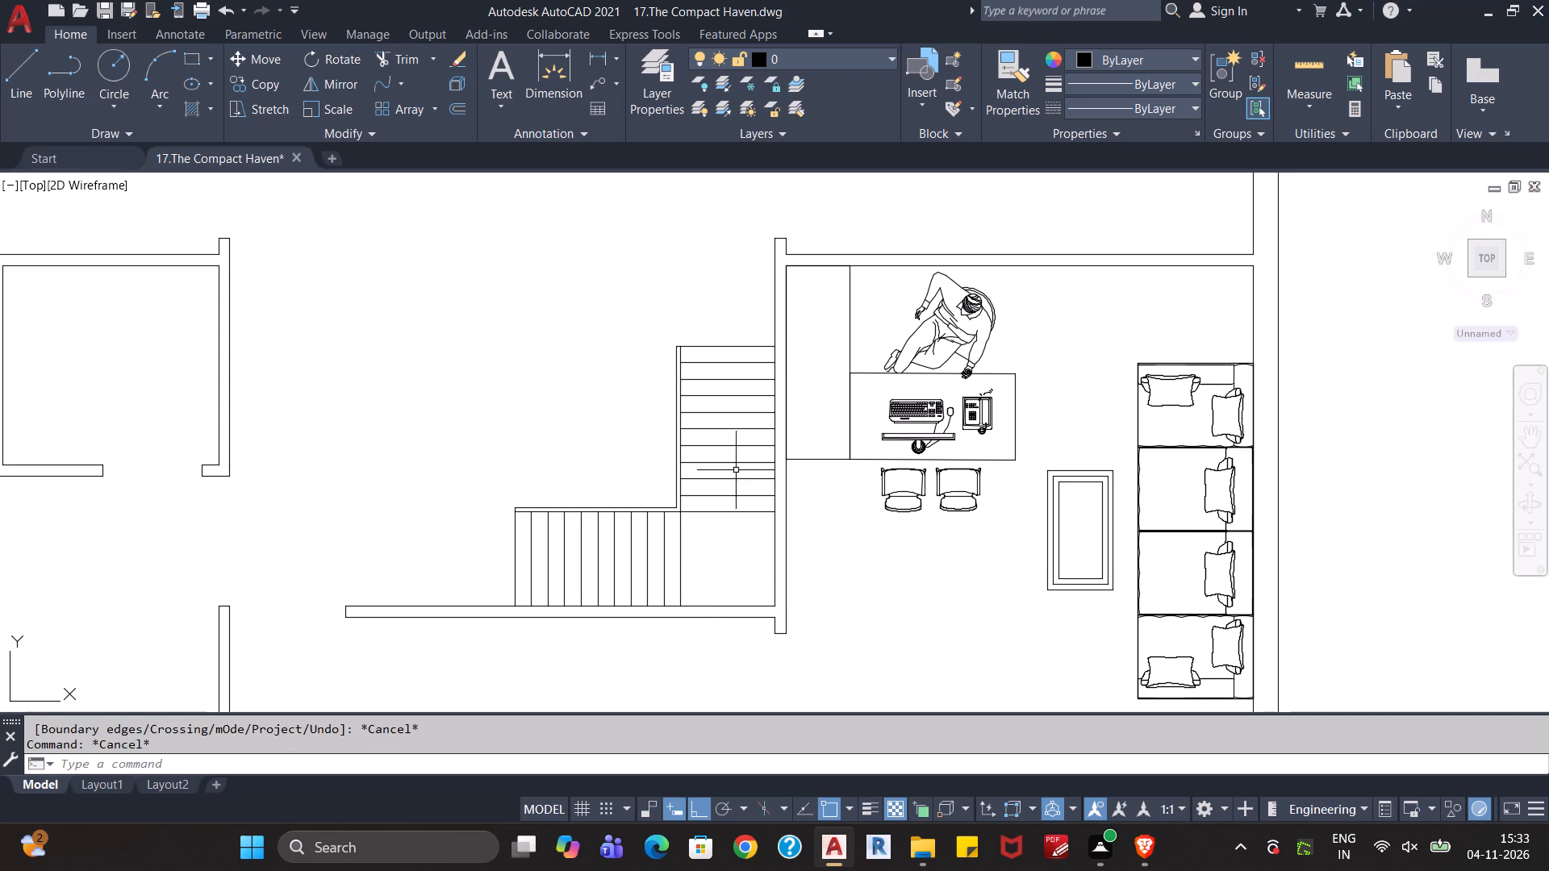
Draw an L-shaped walking line from just outside the horizontal flight to the corner square, turning up the vertical flight to just above its fourth line.
{"action": "key", "text": "l"}
{"action": "scroll", "coordinate": [517, 572], "scroll_direction": "down", "scroll_amount": 1}
{"action": "key", "text": "Return"}
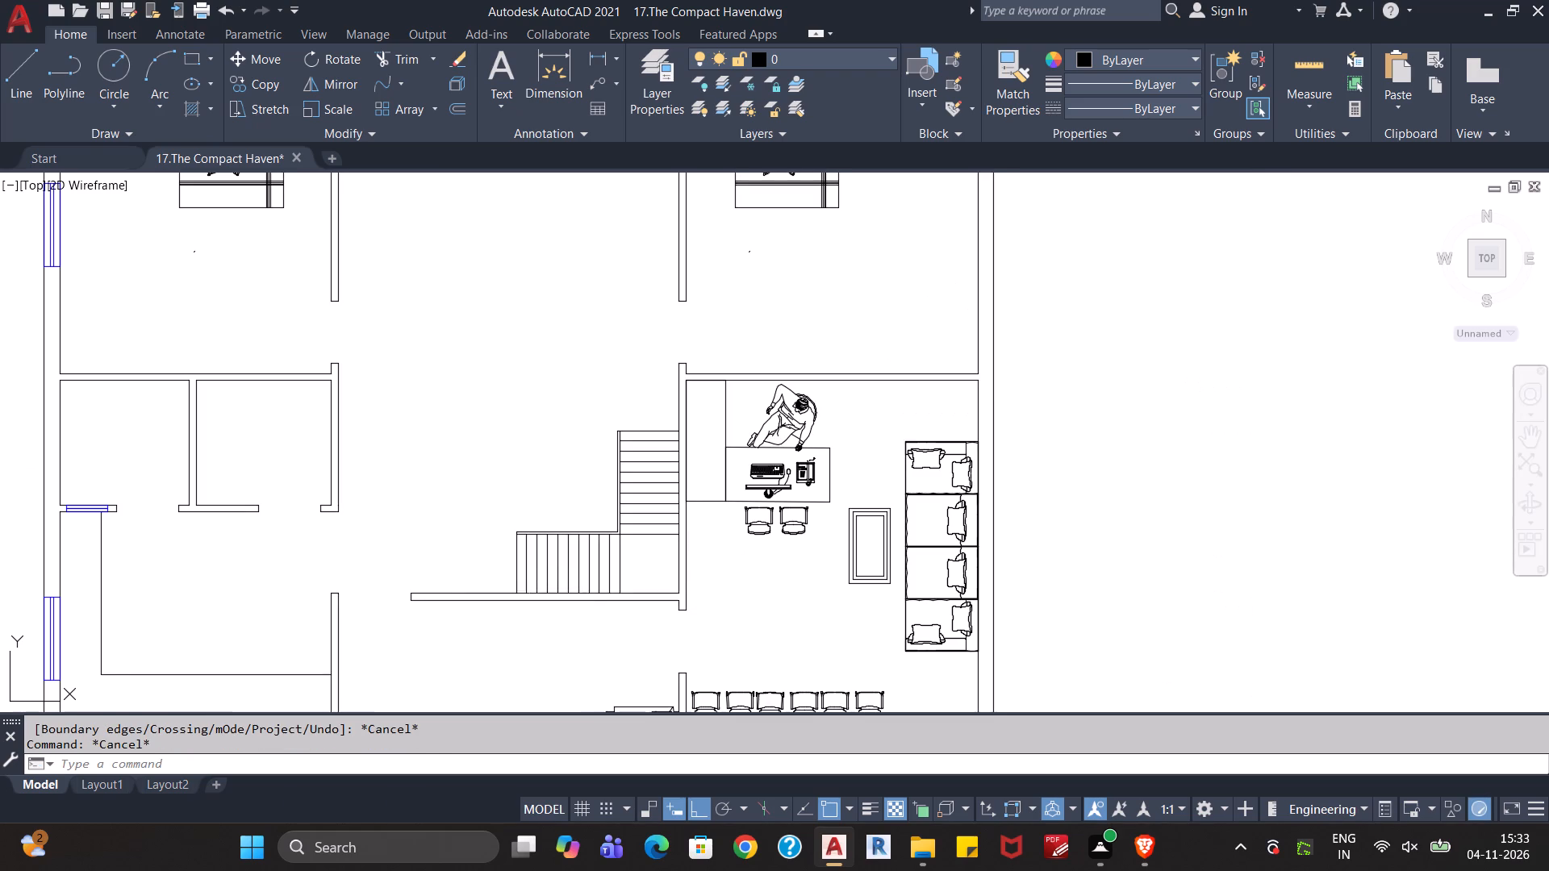
{"action": "left_click", "coordinate": [497, 569]}
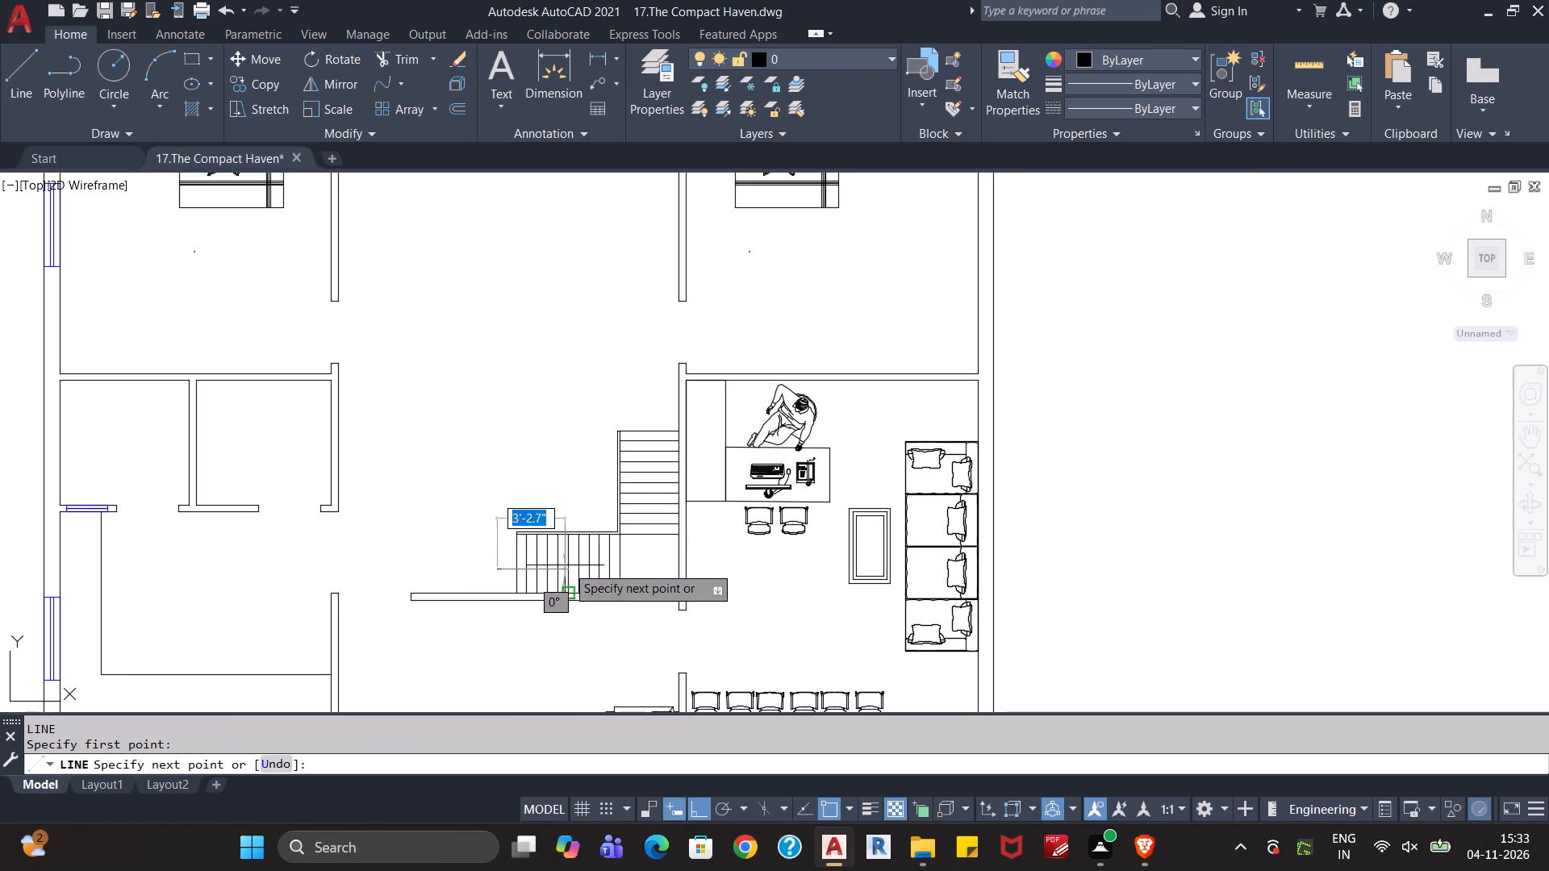
{"action": "left_click", "coordinate": [650, 560]}
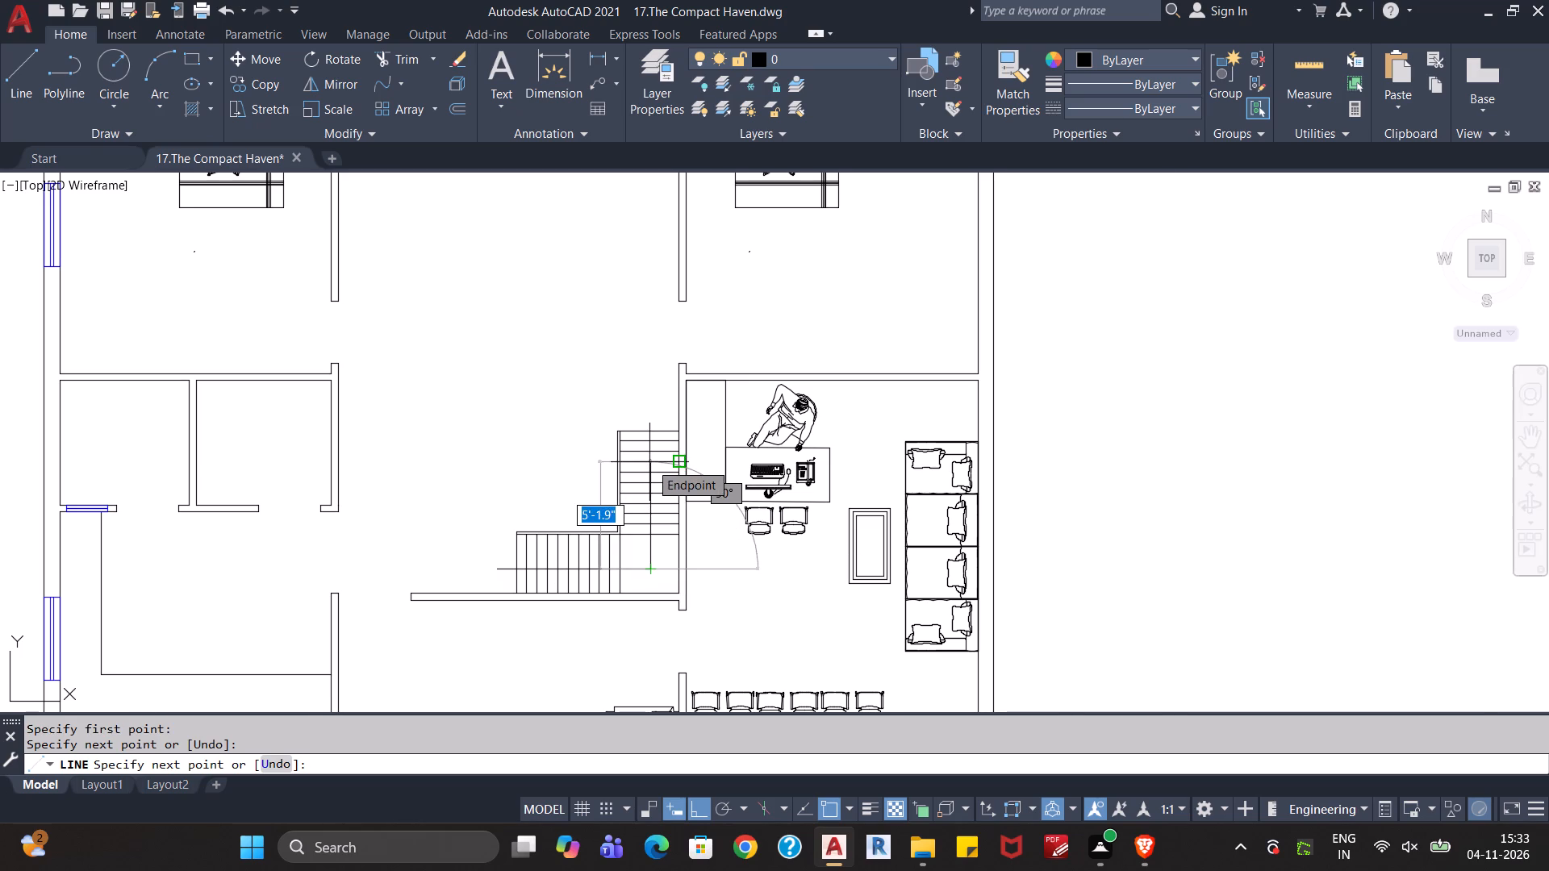
{"action": "scroll", "coordinate": [649, 462], "scroll_direction": "up", "scroll_amount": 4}
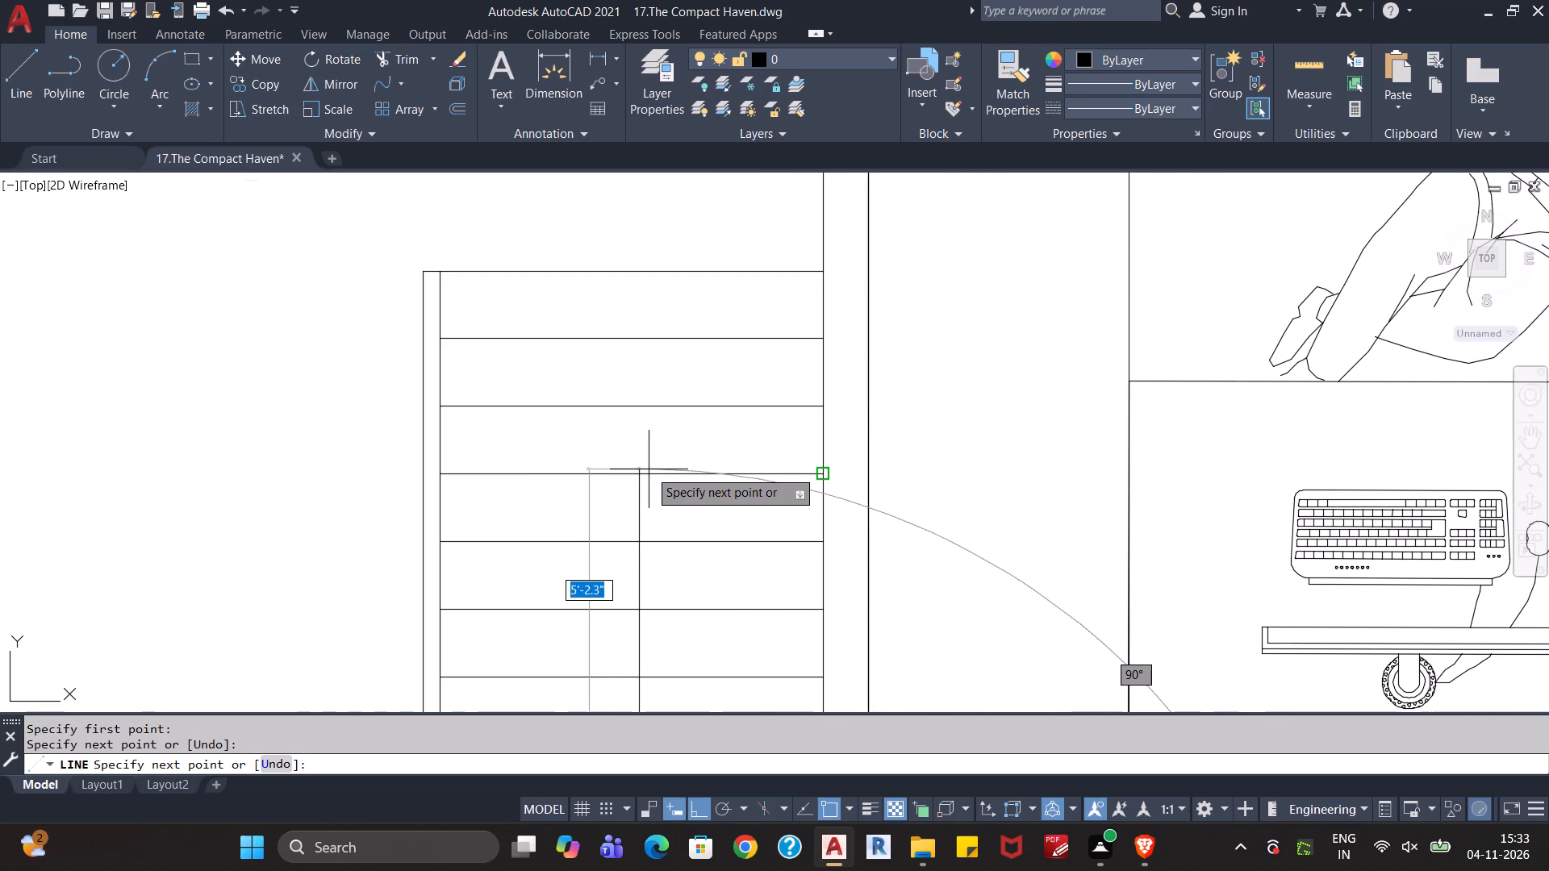
{"action": "left_click", "coordinate": [647, 461]}
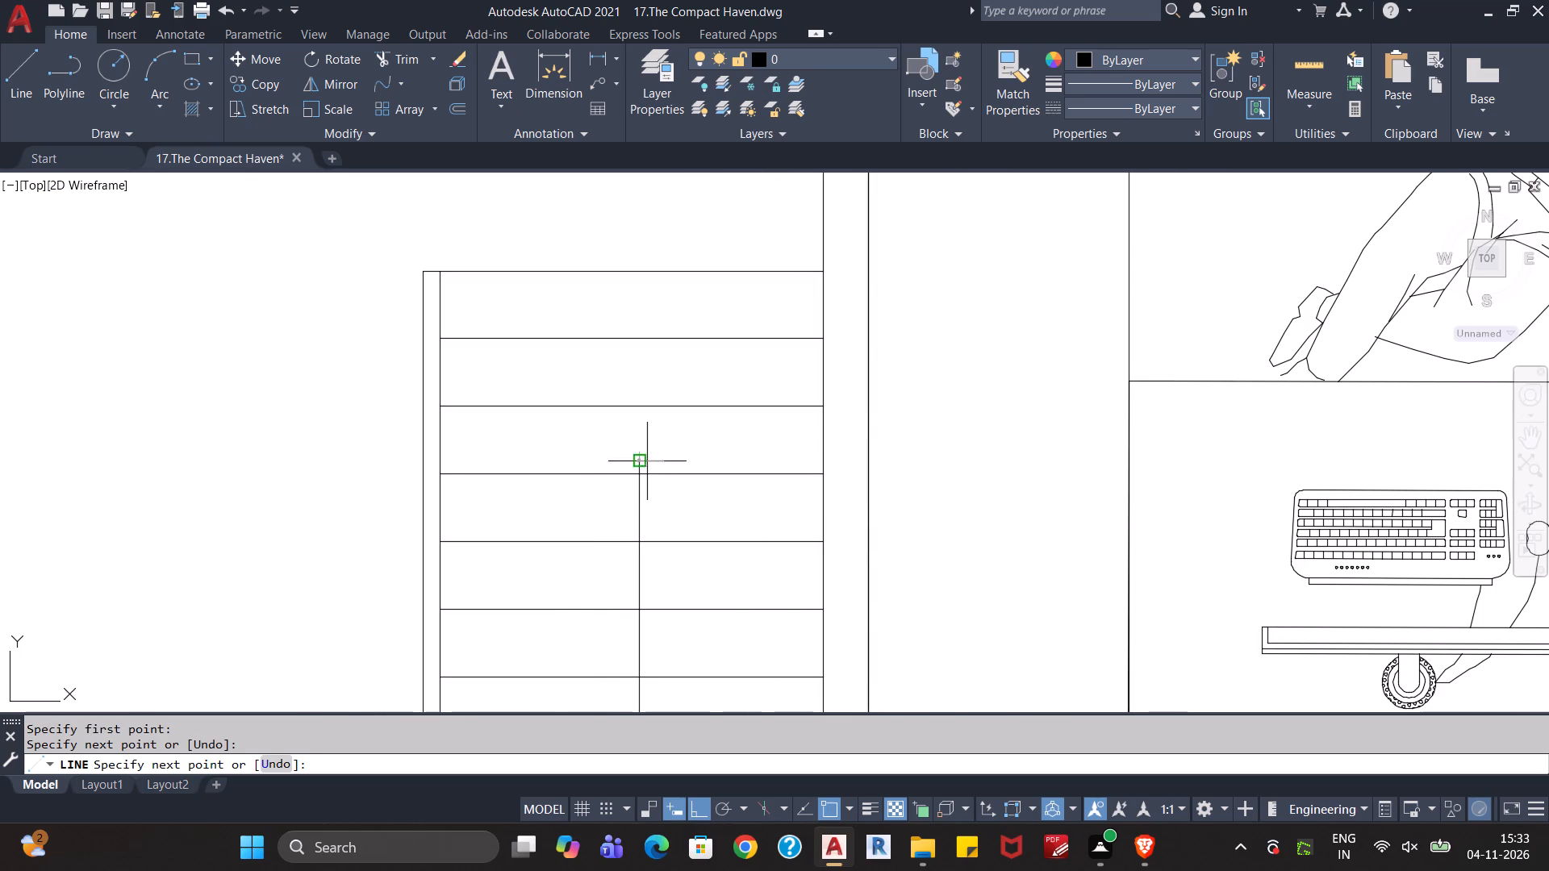
{"action": "key", "text": "Escape"}
{"action": "key", "text": "Escape"}
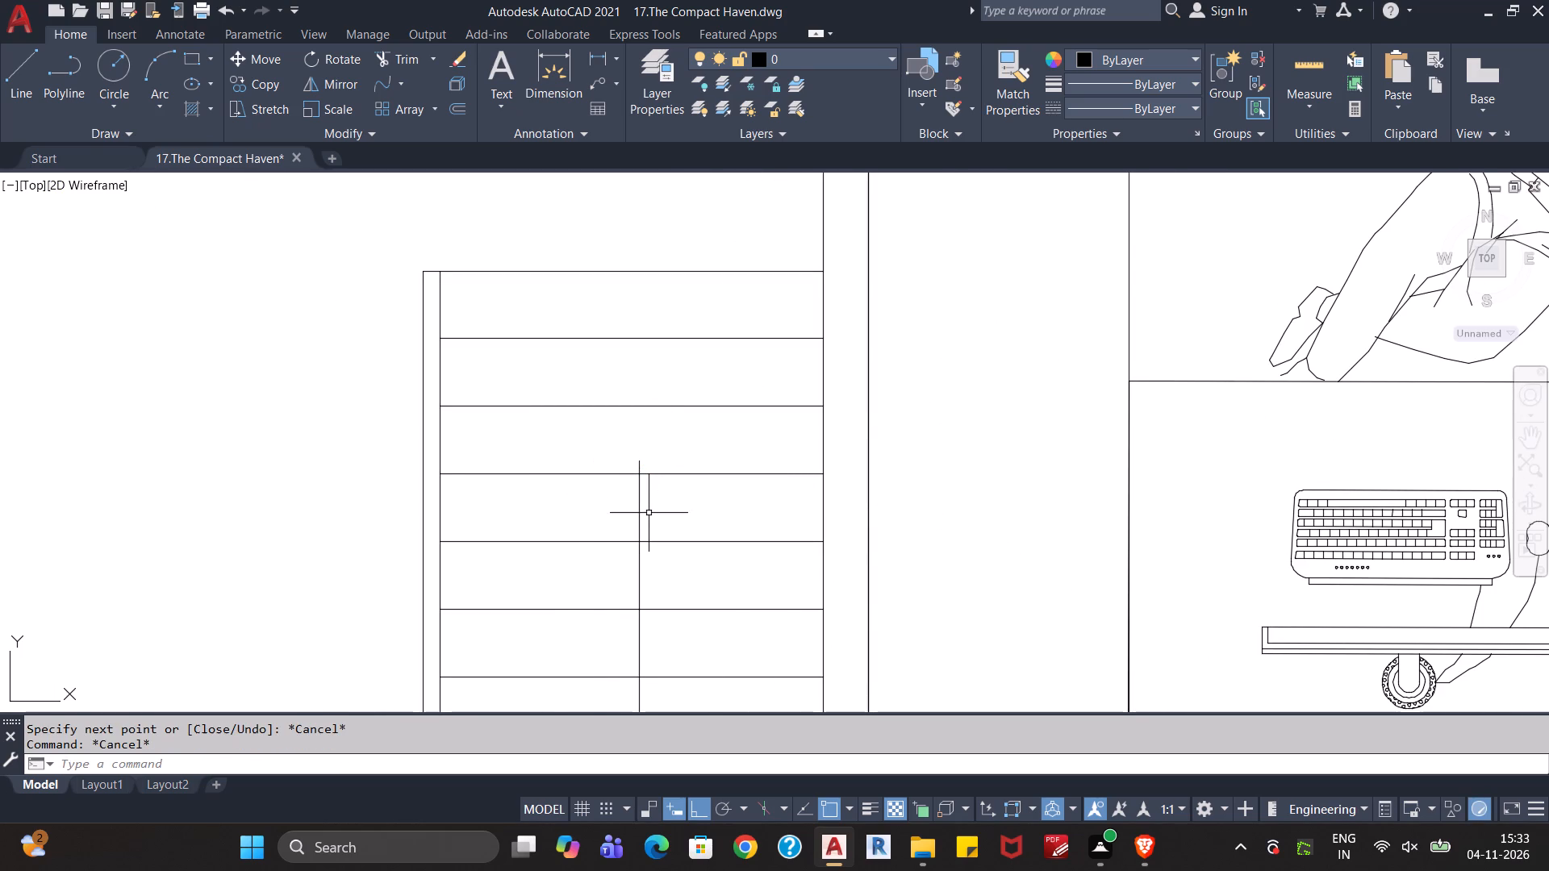
Trim the walking line's overshooting ends back to the nearest tread line in the vertical flight and the horizontal flight's end line.
{"action": "scroll", "coordinate": [649, 513], "scroll_direction": "down", "scroll_amount": 1}
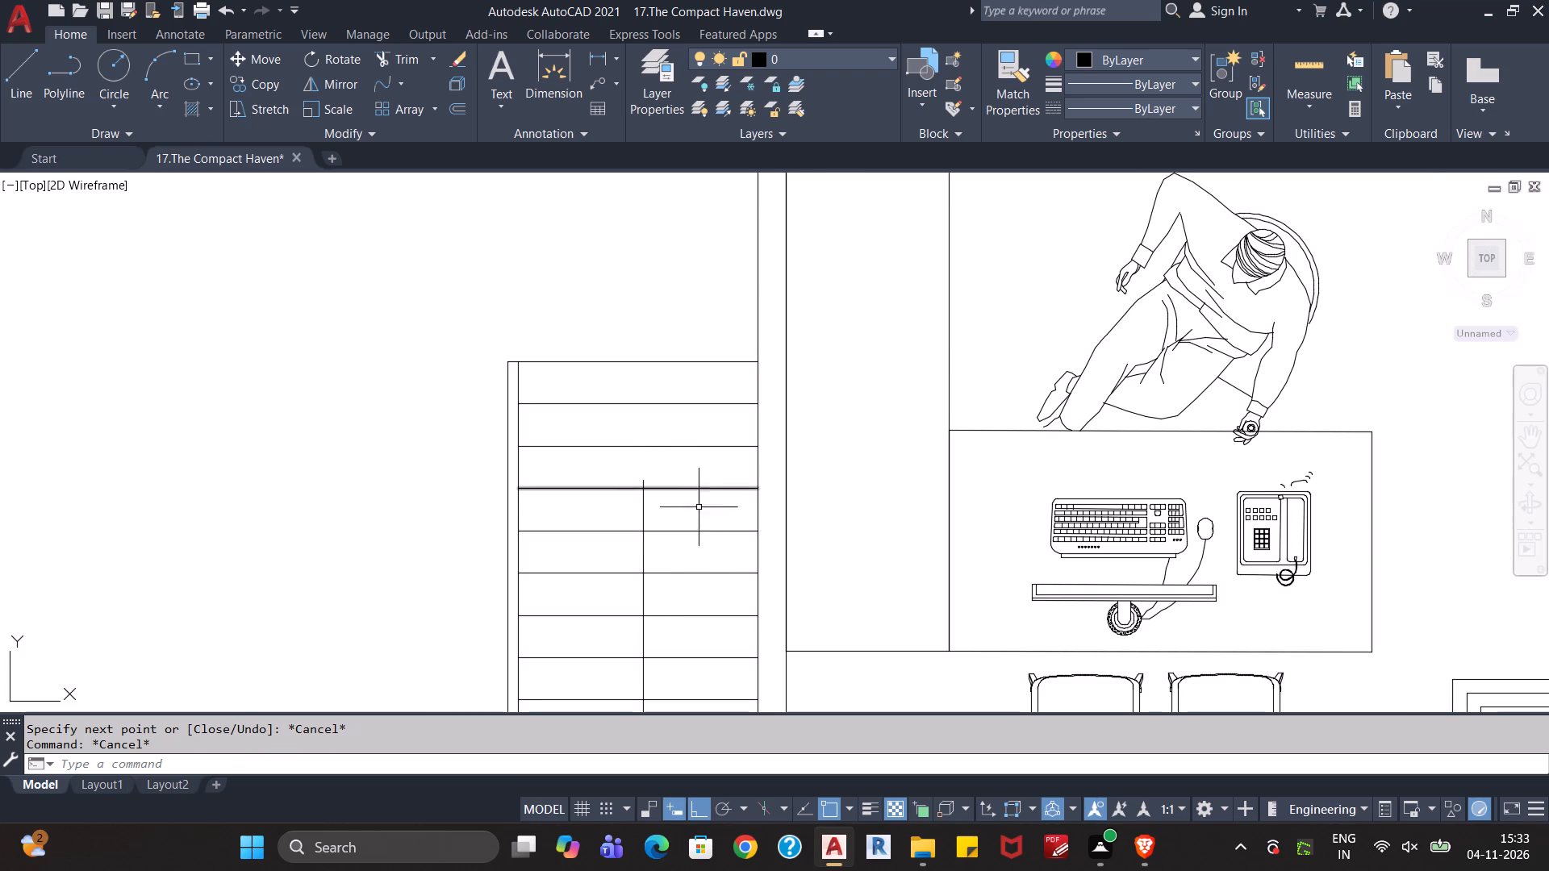
{"action": "type", "text": "tr"}
{"action": "key", "text": "Return"}
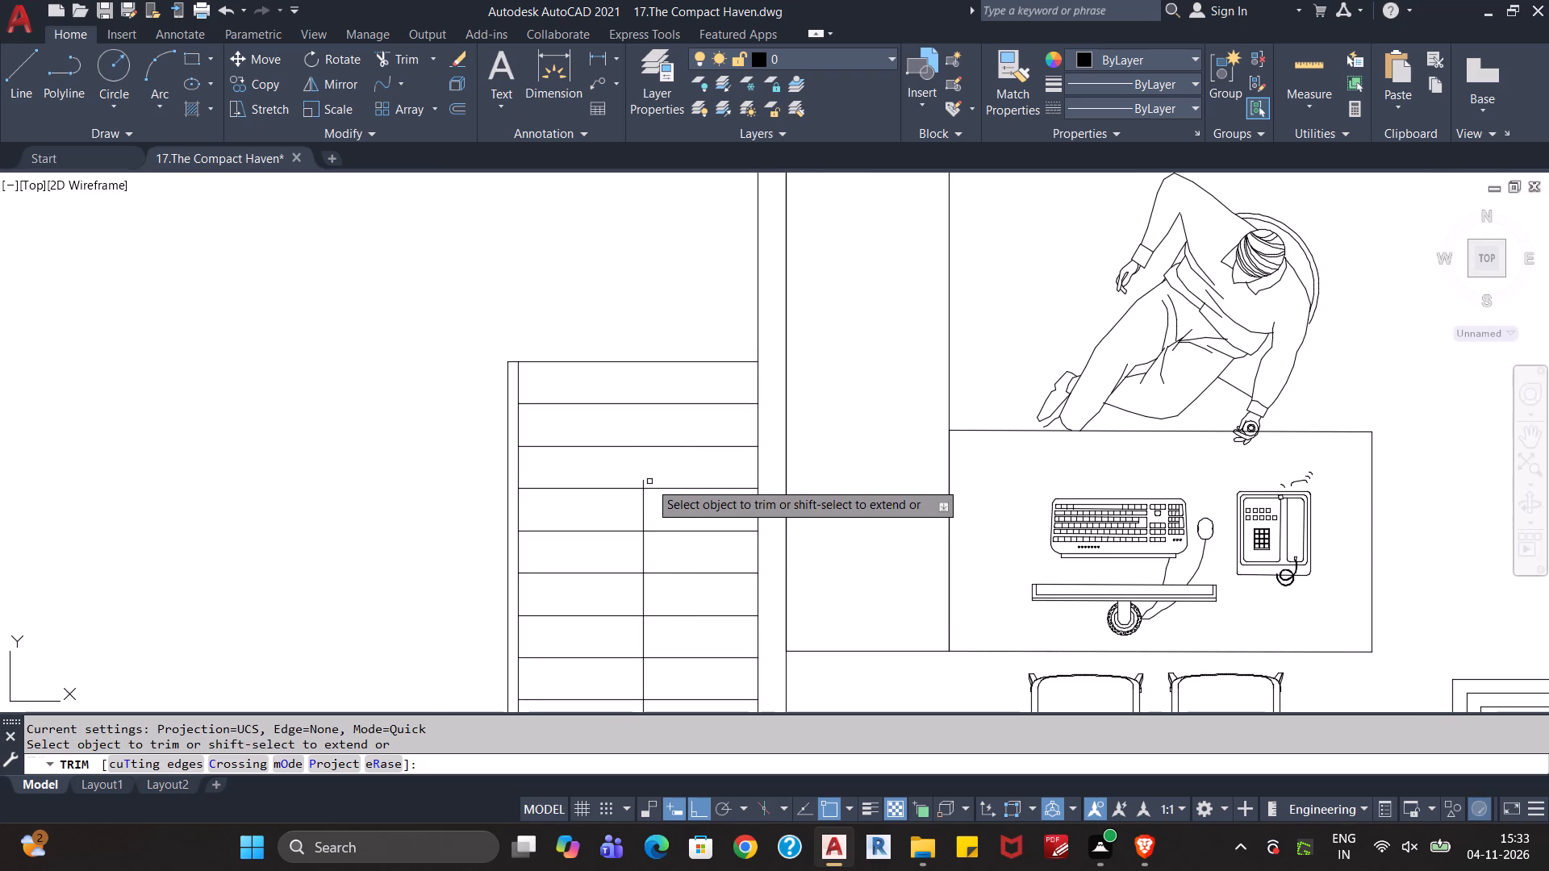
{"action": "left_click", "coordinate": [643, 481]}
{"action": "key", "text": "Escape"}
{"action": "key", "text": "Escape"}
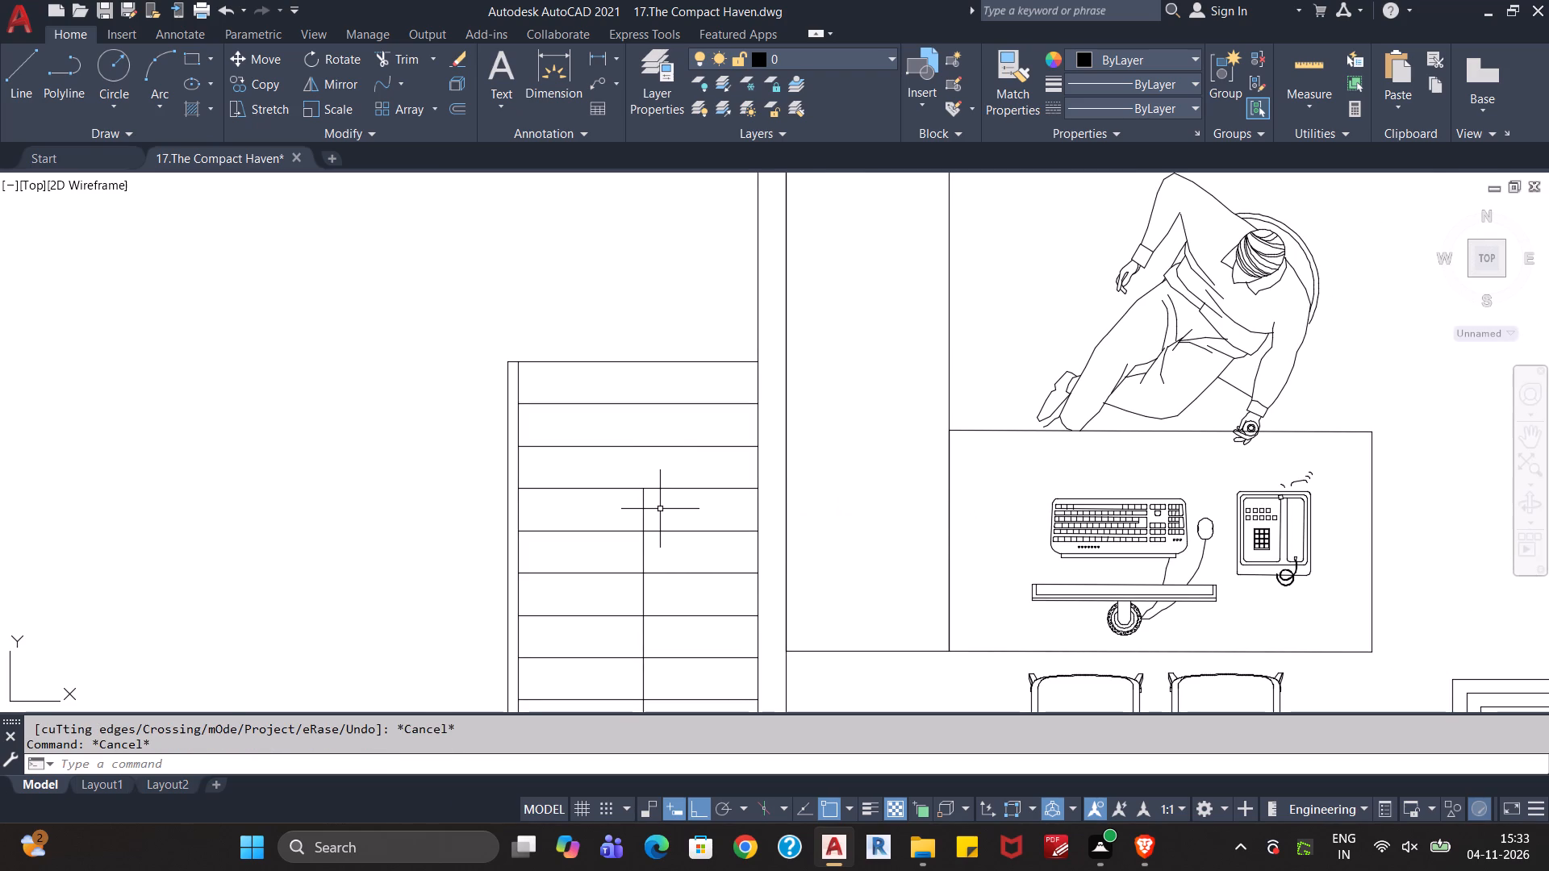
{"action": "middle_click_drag", "start_coordinate": [660, 509], "coordinate": [695, 431]}
{"action": "scroll", "coordinate": [695, 431], "scroll_direction": "down", "scroll_amount": 2}
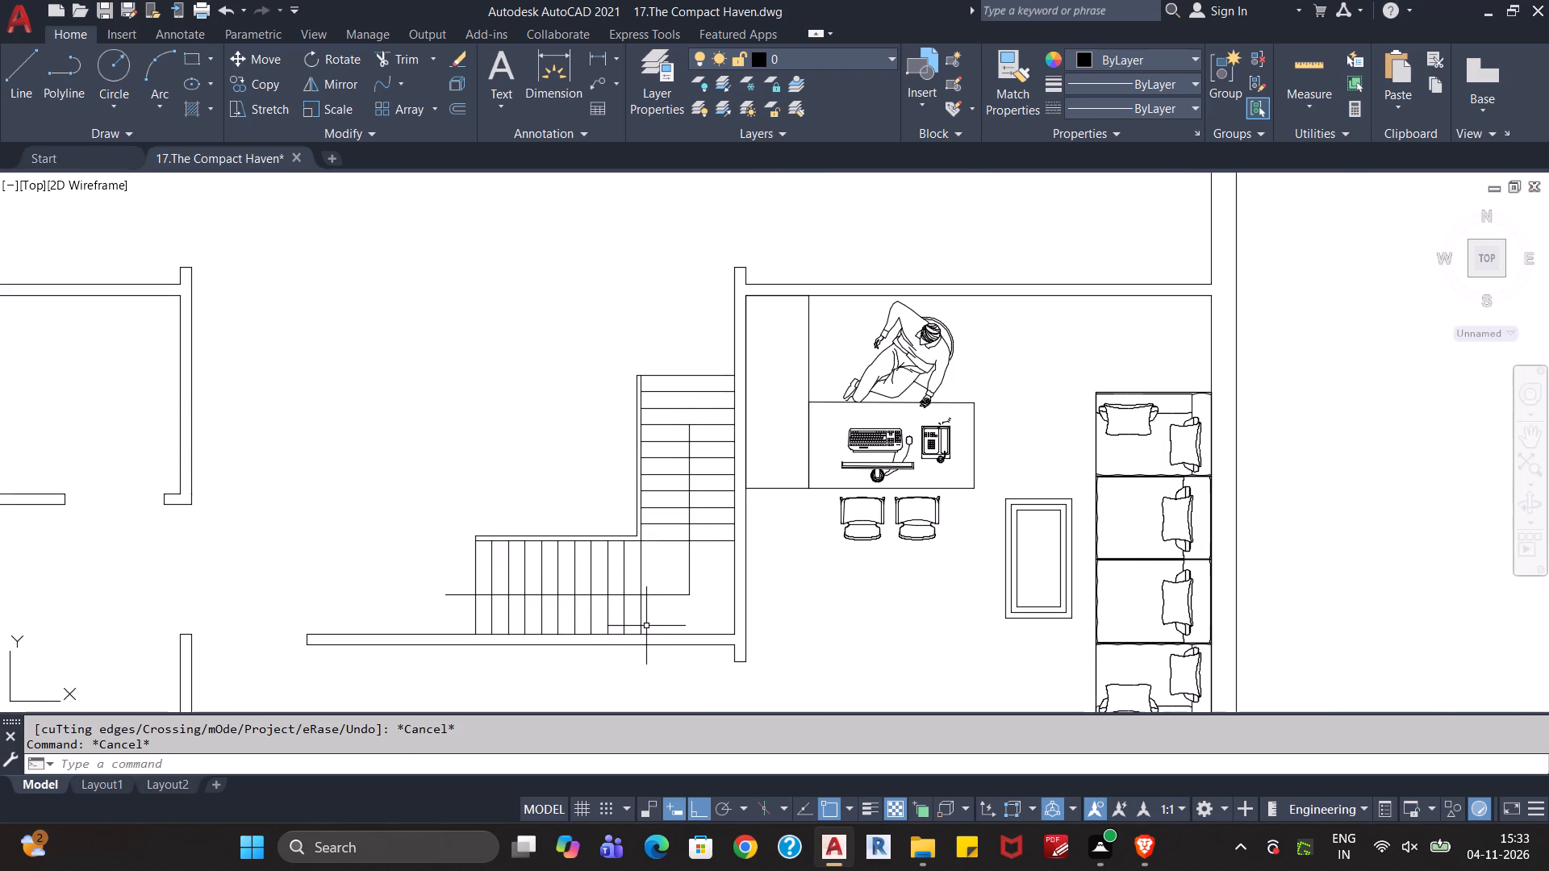
{"action": "type", "text": "tr"}
{"action": "key", "text": "Return"}
{"action": "left_click", "coordinate": [464, 595]}
{"action": "key", "text": "Escape"}
{"action": "key", "text": "Escape"}
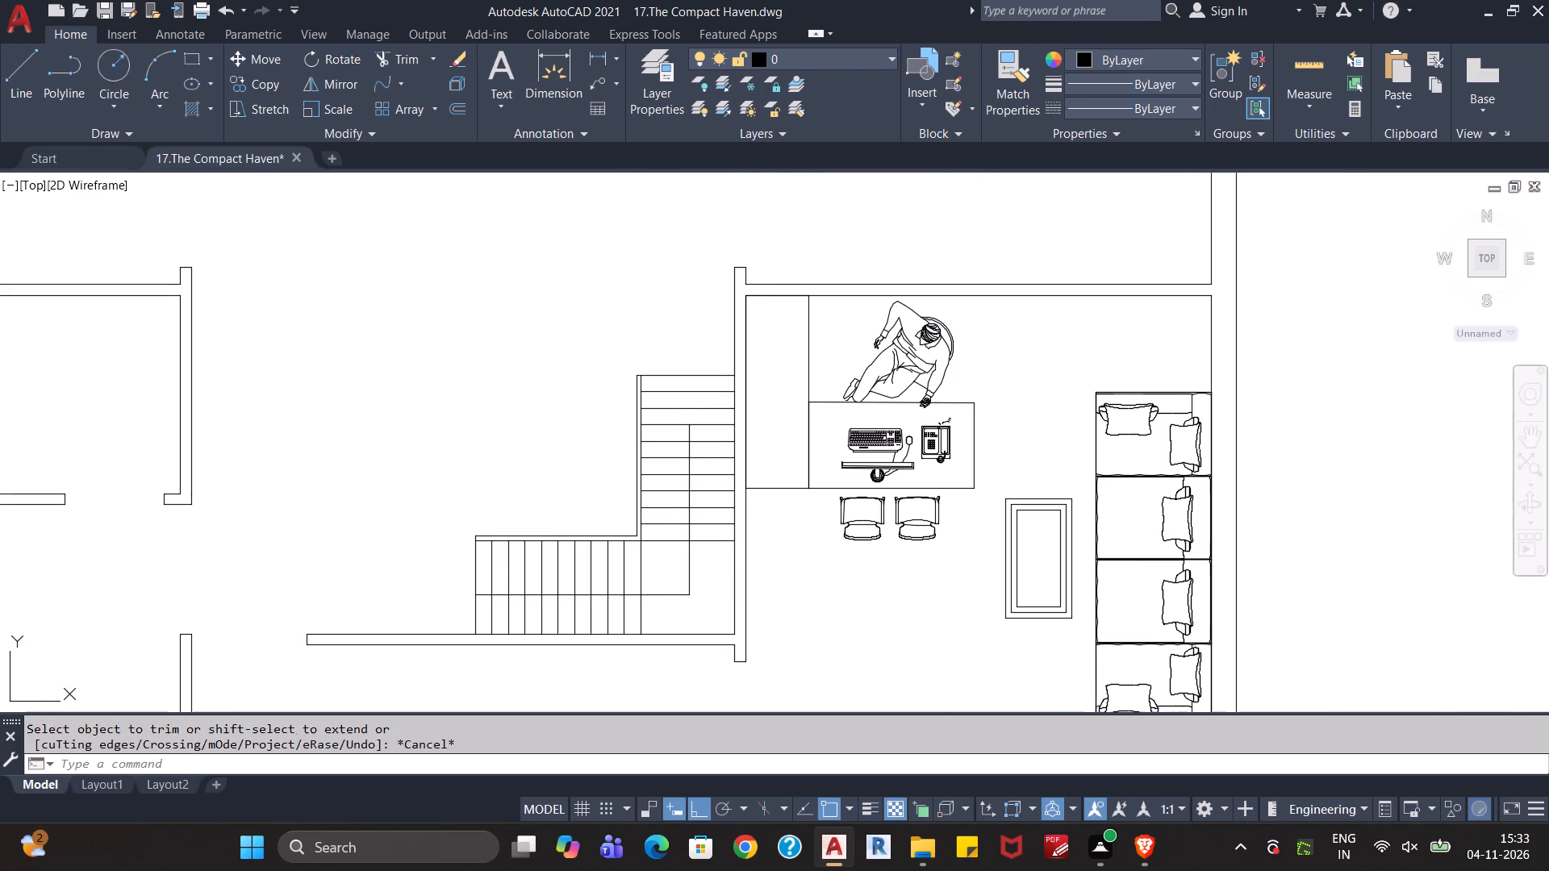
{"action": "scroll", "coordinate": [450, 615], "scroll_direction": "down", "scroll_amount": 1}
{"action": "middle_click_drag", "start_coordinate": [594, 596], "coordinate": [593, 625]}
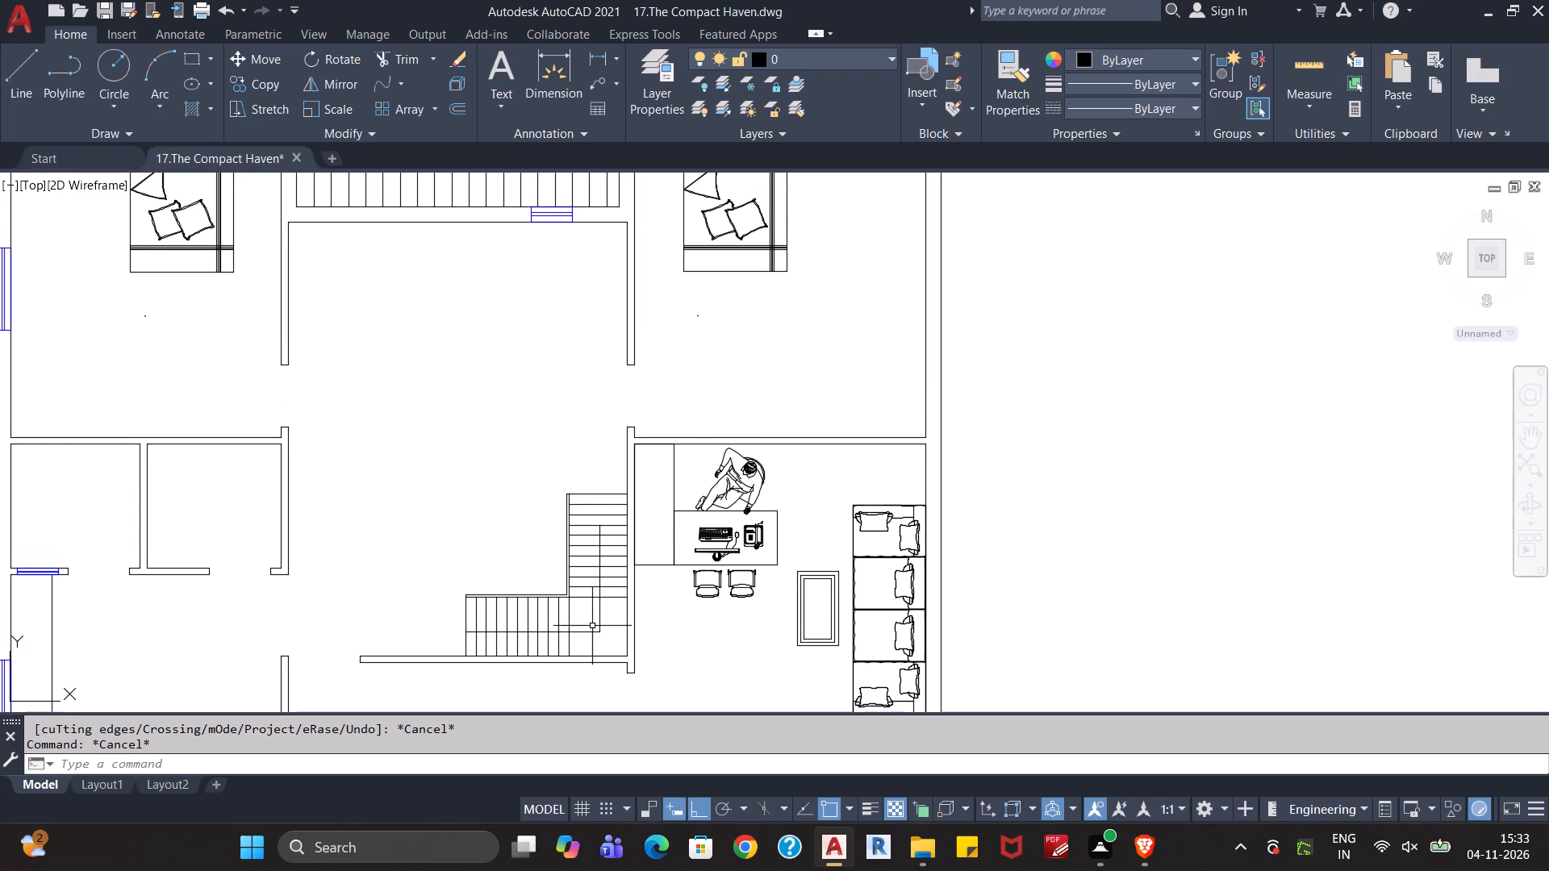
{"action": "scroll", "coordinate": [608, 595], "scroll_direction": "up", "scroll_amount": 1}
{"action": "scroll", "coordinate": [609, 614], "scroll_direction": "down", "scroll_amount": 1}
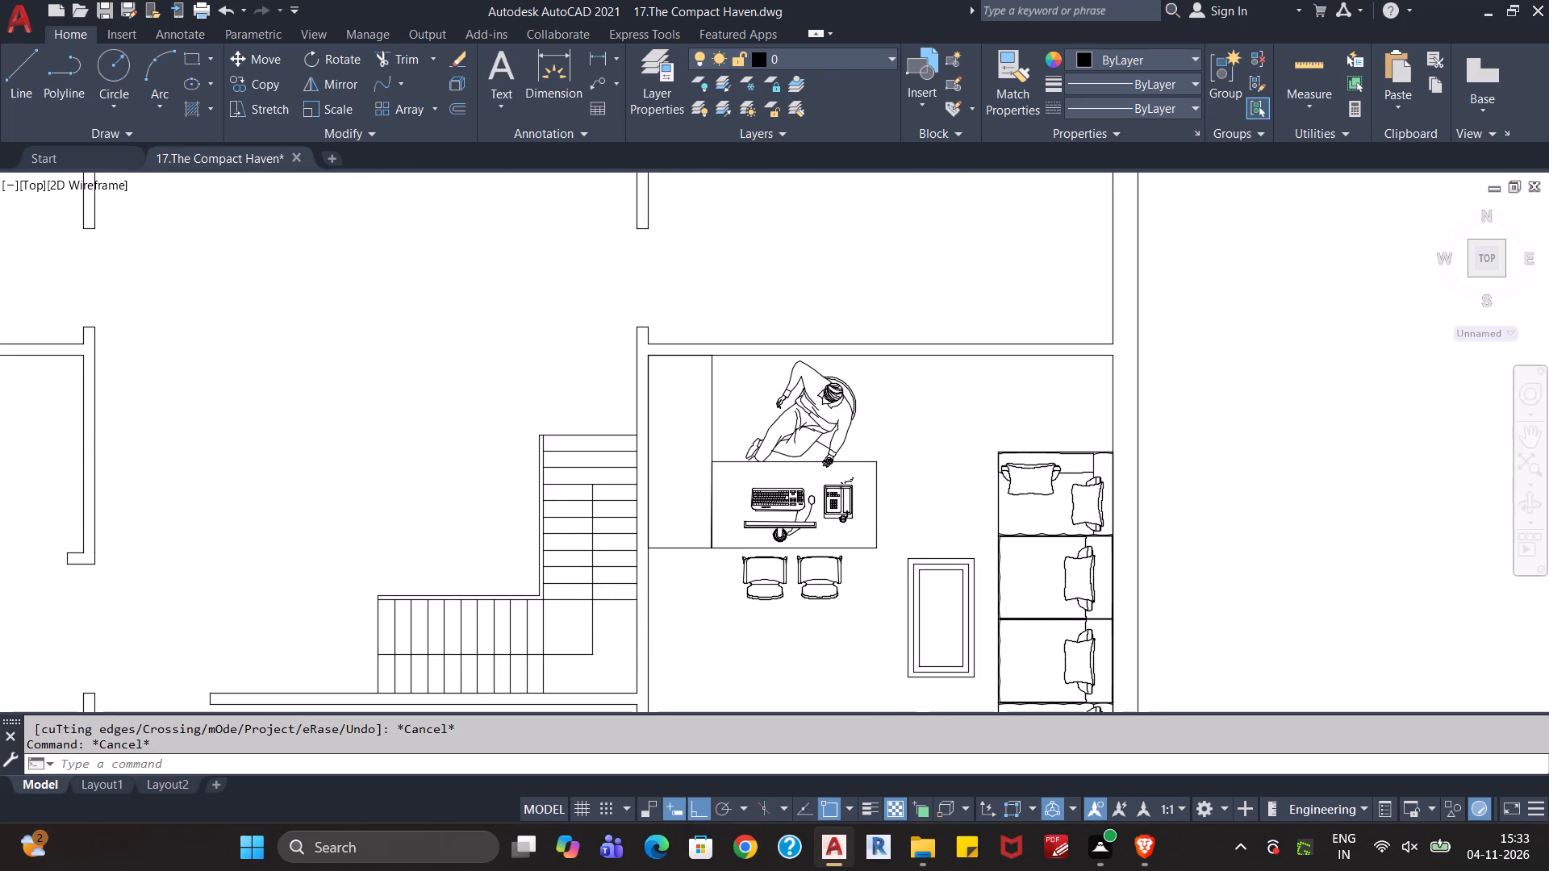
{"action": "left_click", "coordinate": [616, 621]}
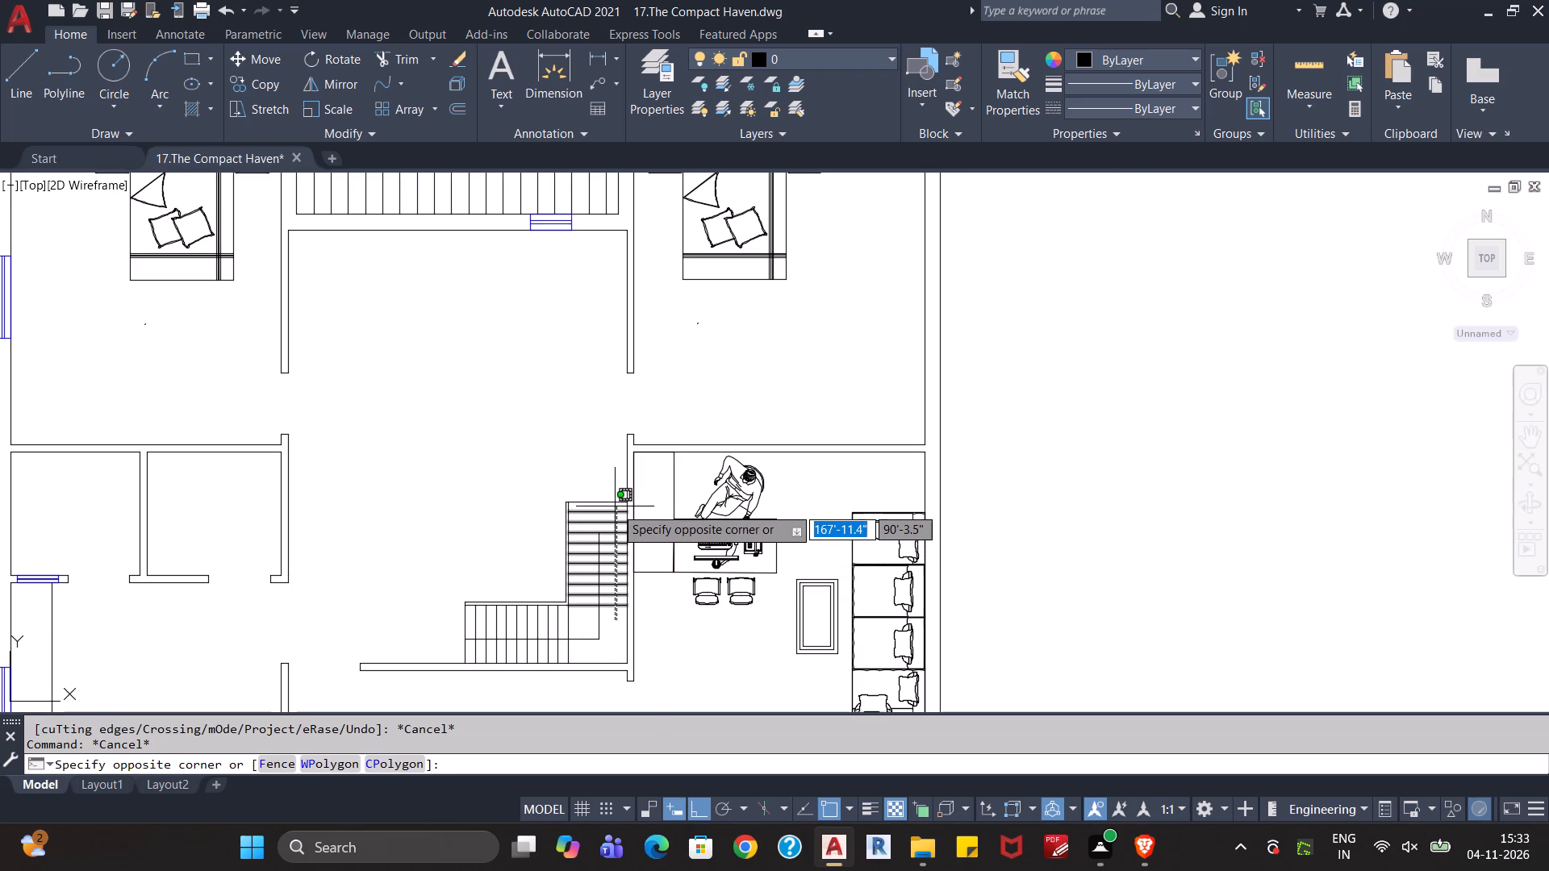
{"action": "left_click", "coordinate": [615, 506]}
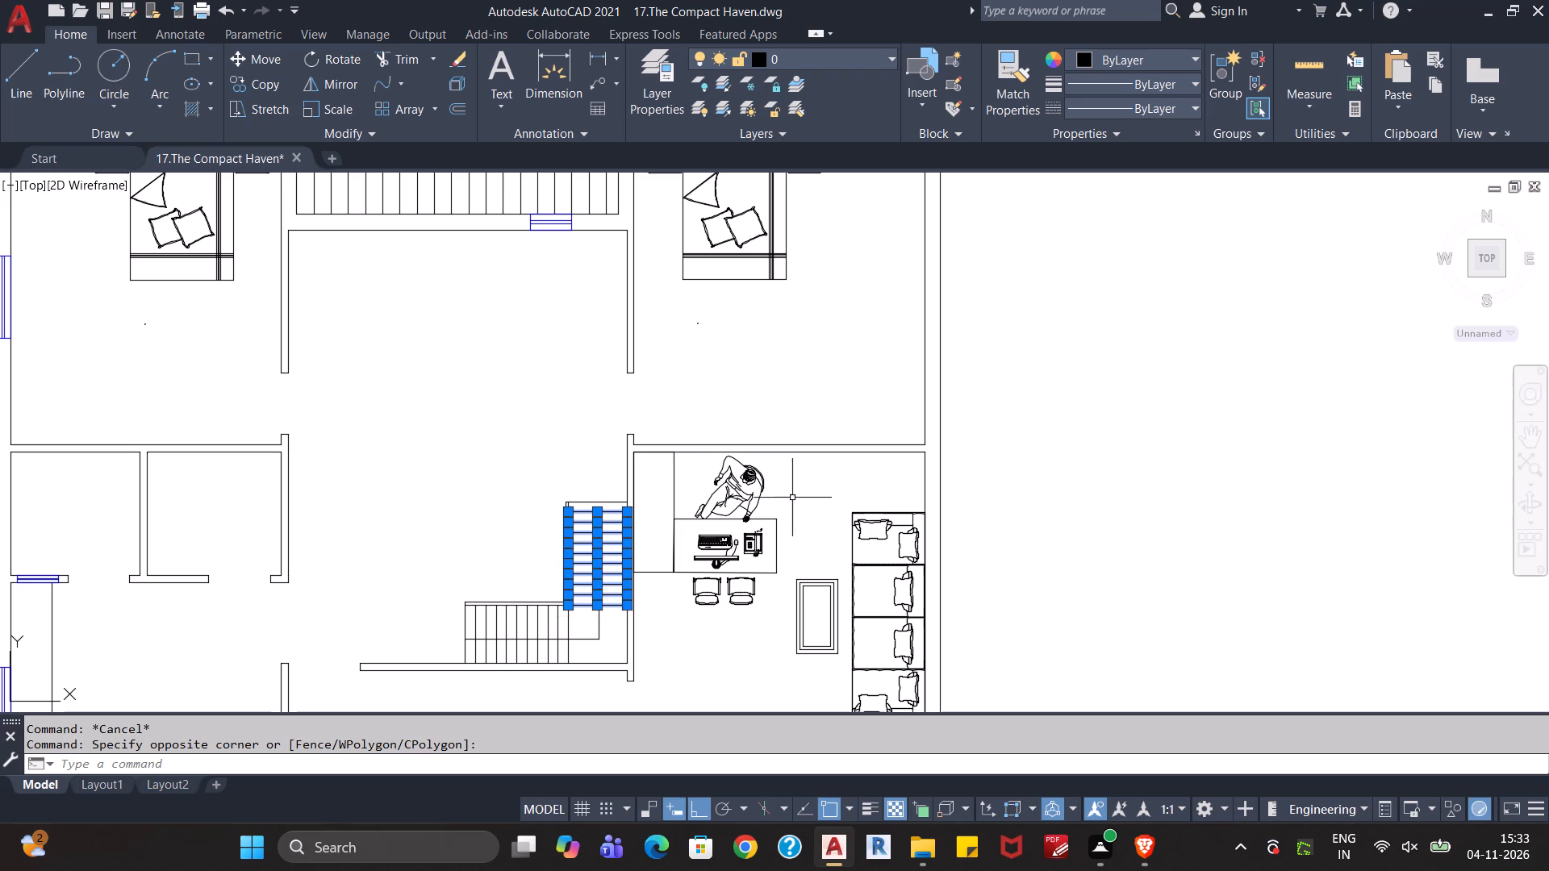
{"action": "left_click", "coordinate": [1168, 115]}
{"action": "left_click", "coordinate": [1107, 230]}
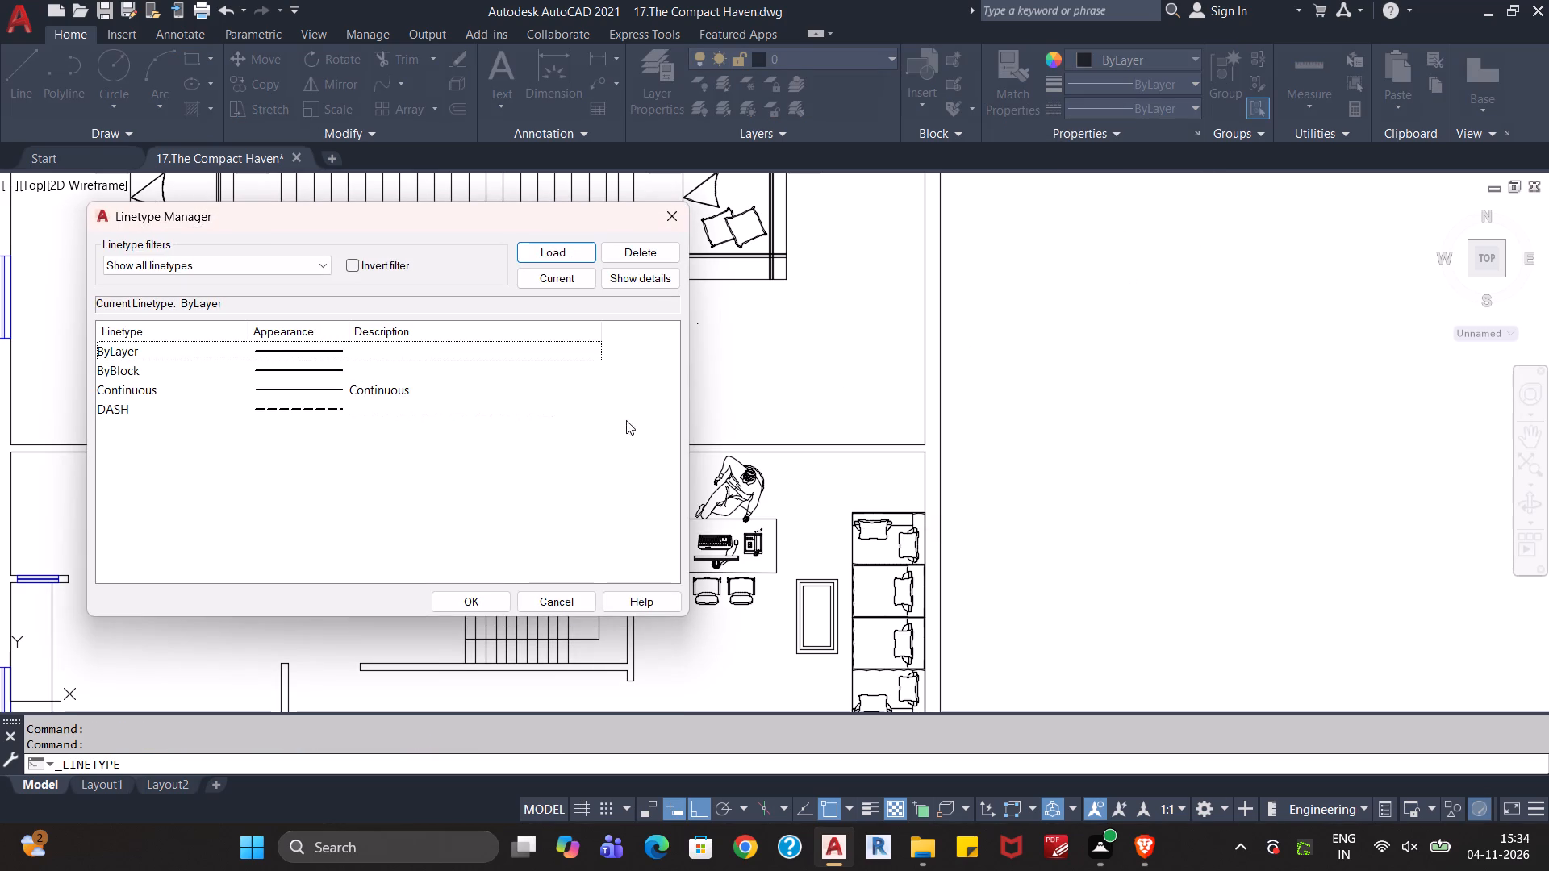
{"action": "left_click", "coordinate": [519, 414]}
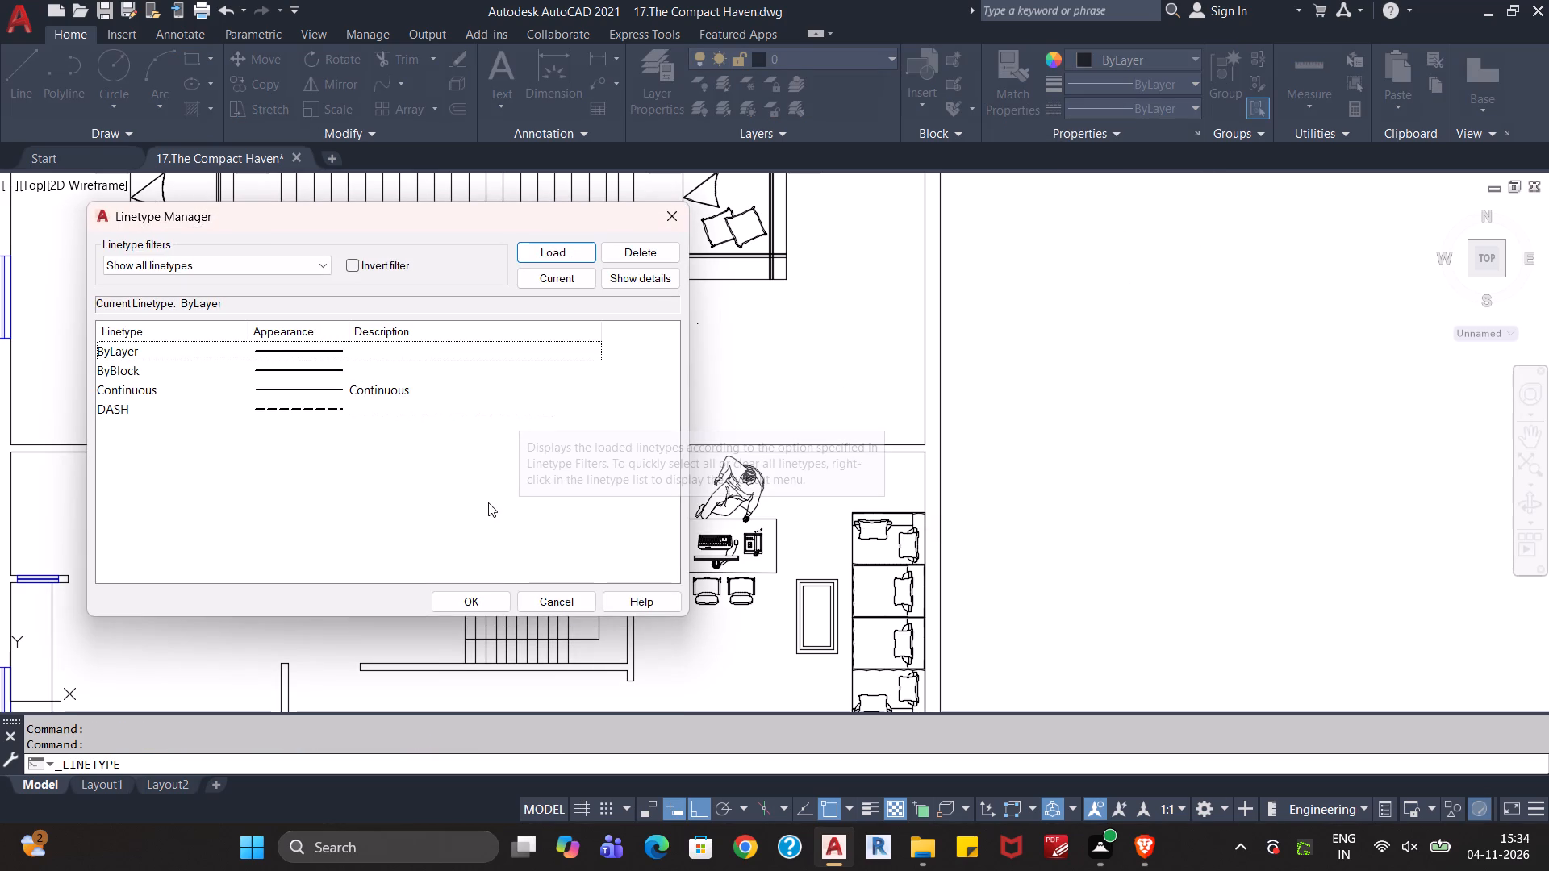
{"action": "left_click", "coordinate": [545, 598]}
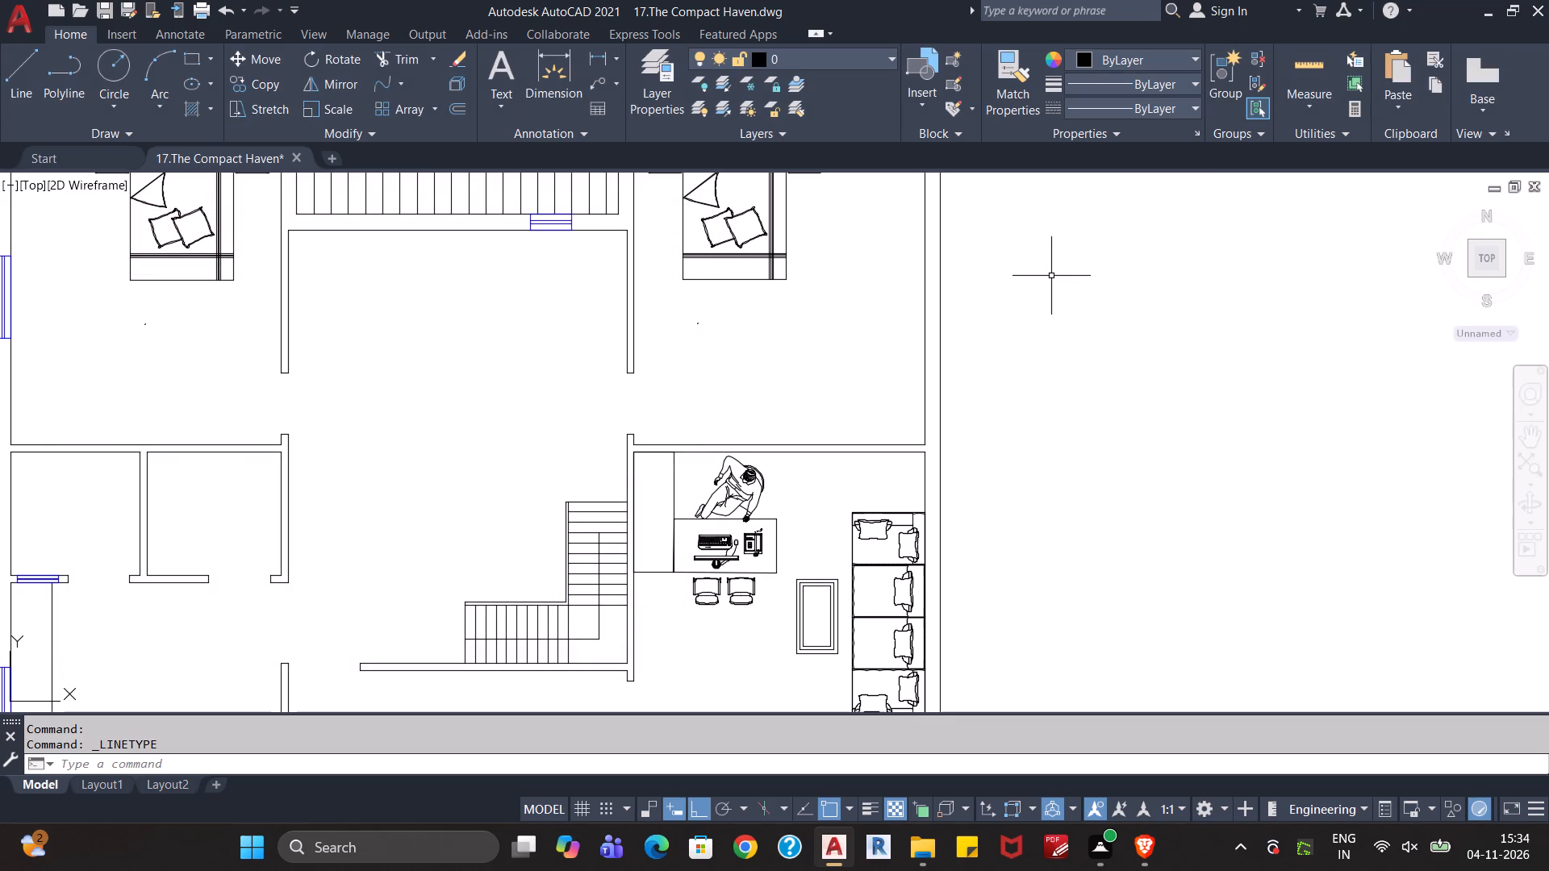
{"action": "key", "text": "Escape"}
Load all the available linetypes from acad.lin into the drawing.
{"action": "left_click", "coordinate": [1152, 104]}
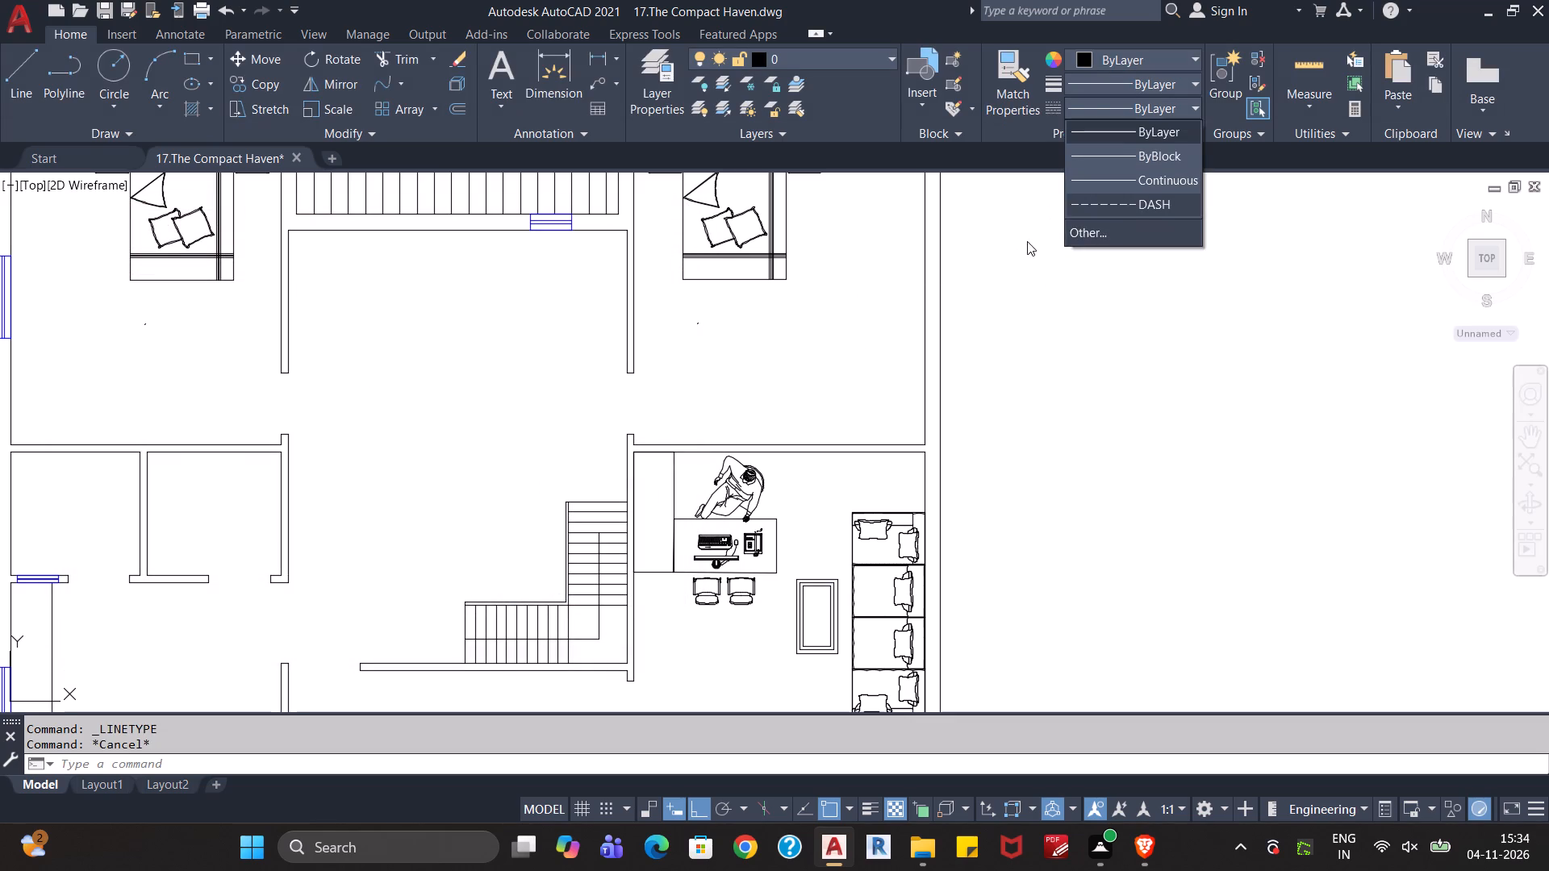
{"action": "left_click", "coordinate": [1103, 228]}
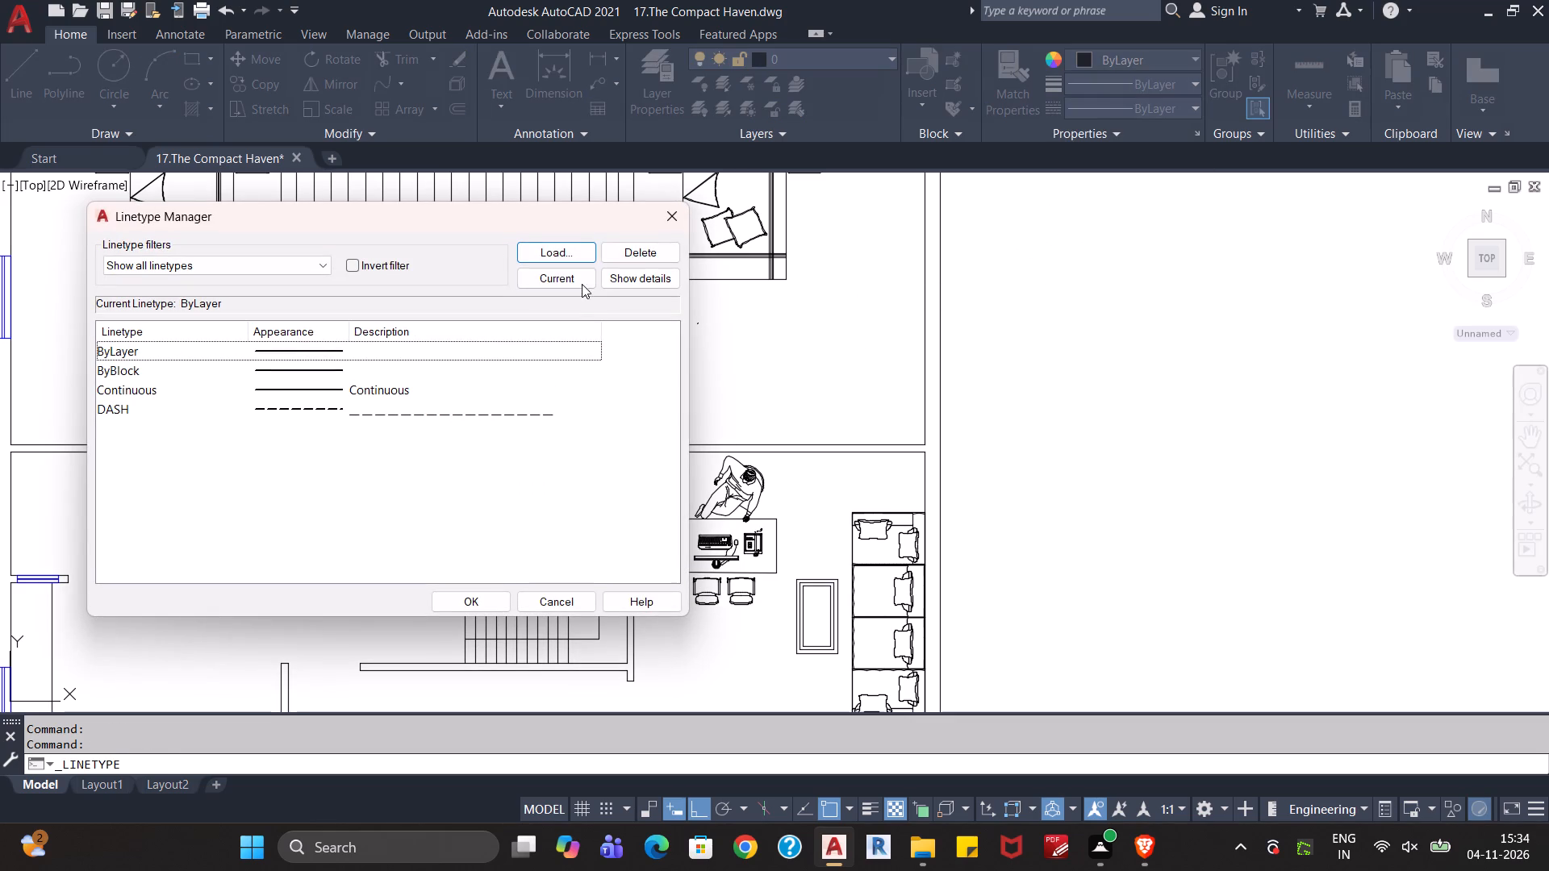
{"action": "left_click", "coordinate": [587, 248]}
{"action": "key", "text": "ctrl+a"}
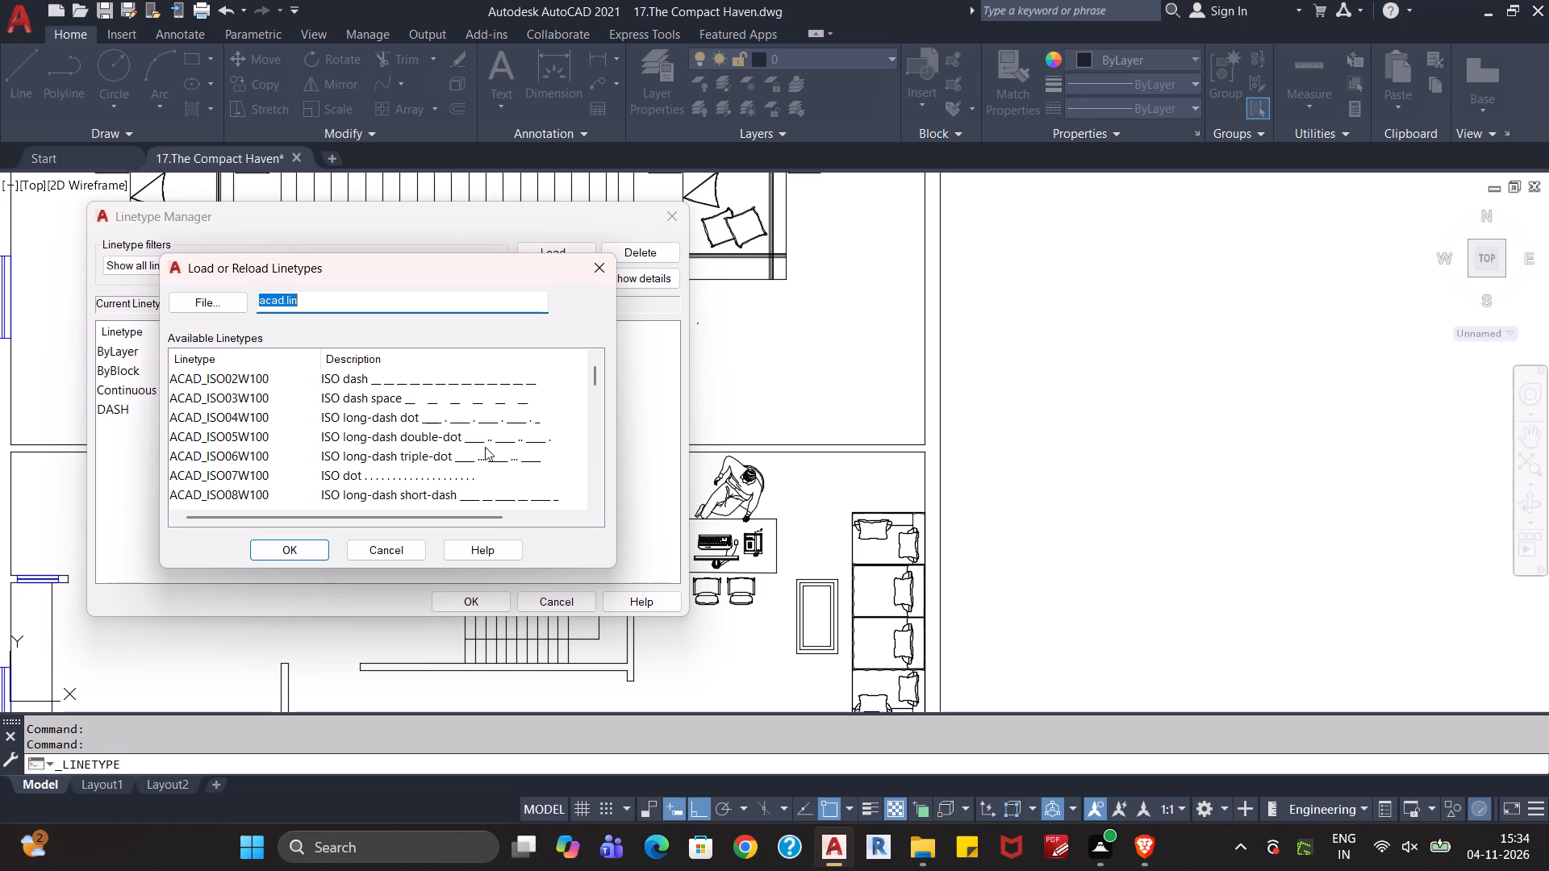
{"action": "left_click", "coordinate": [483, 448]}
{"action": "key", "text": "ctrl+a"}
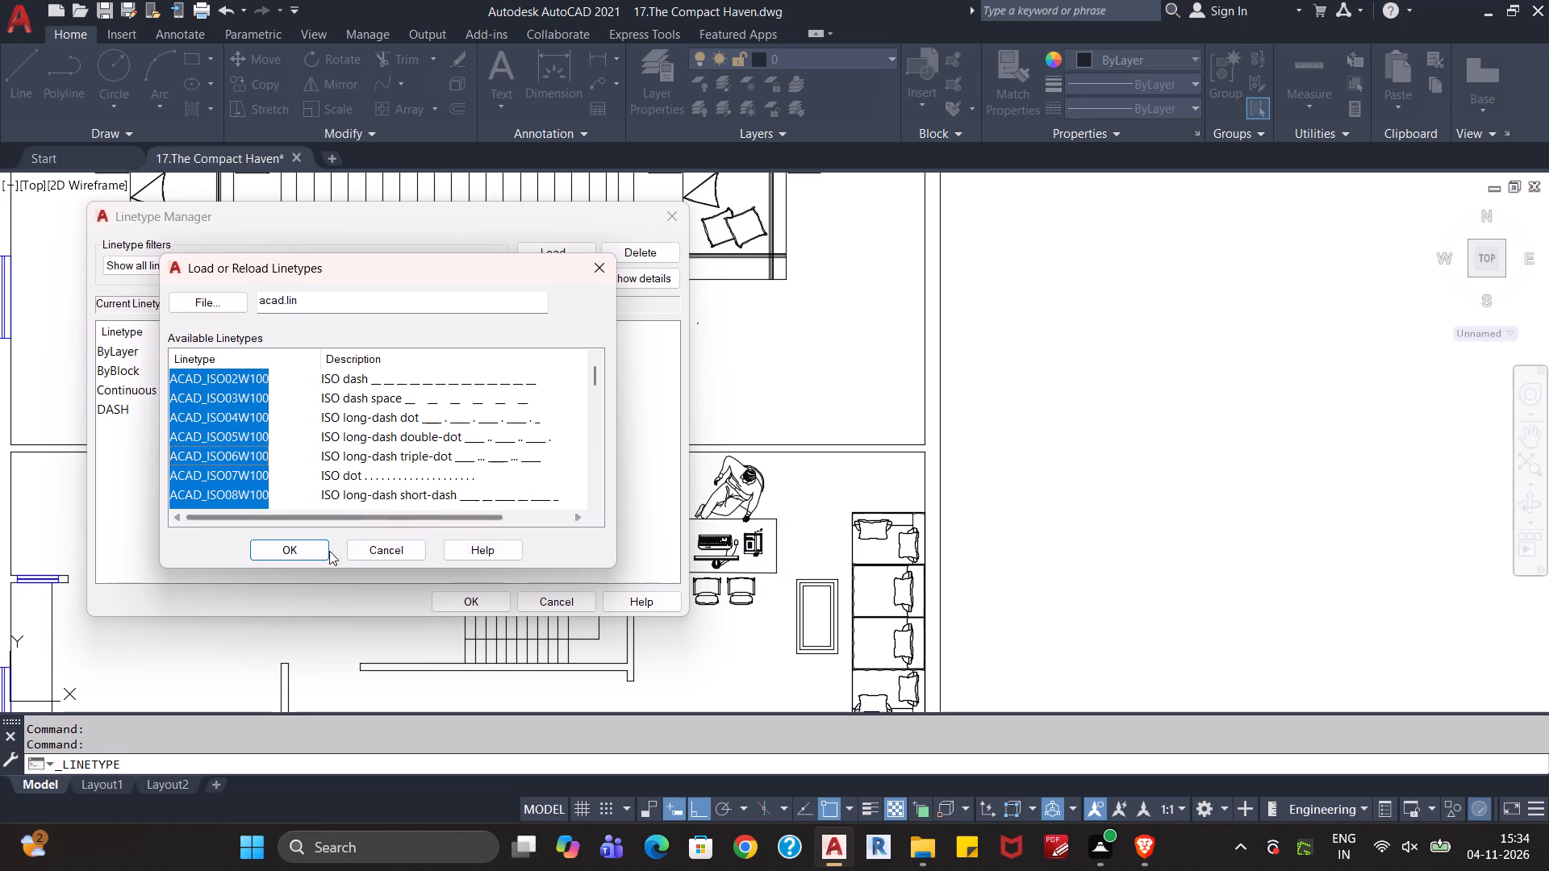
{"action": "left_click", "coordinate": [307, 555]}
{"action": "left_click", "coordinate": [464, 595]}
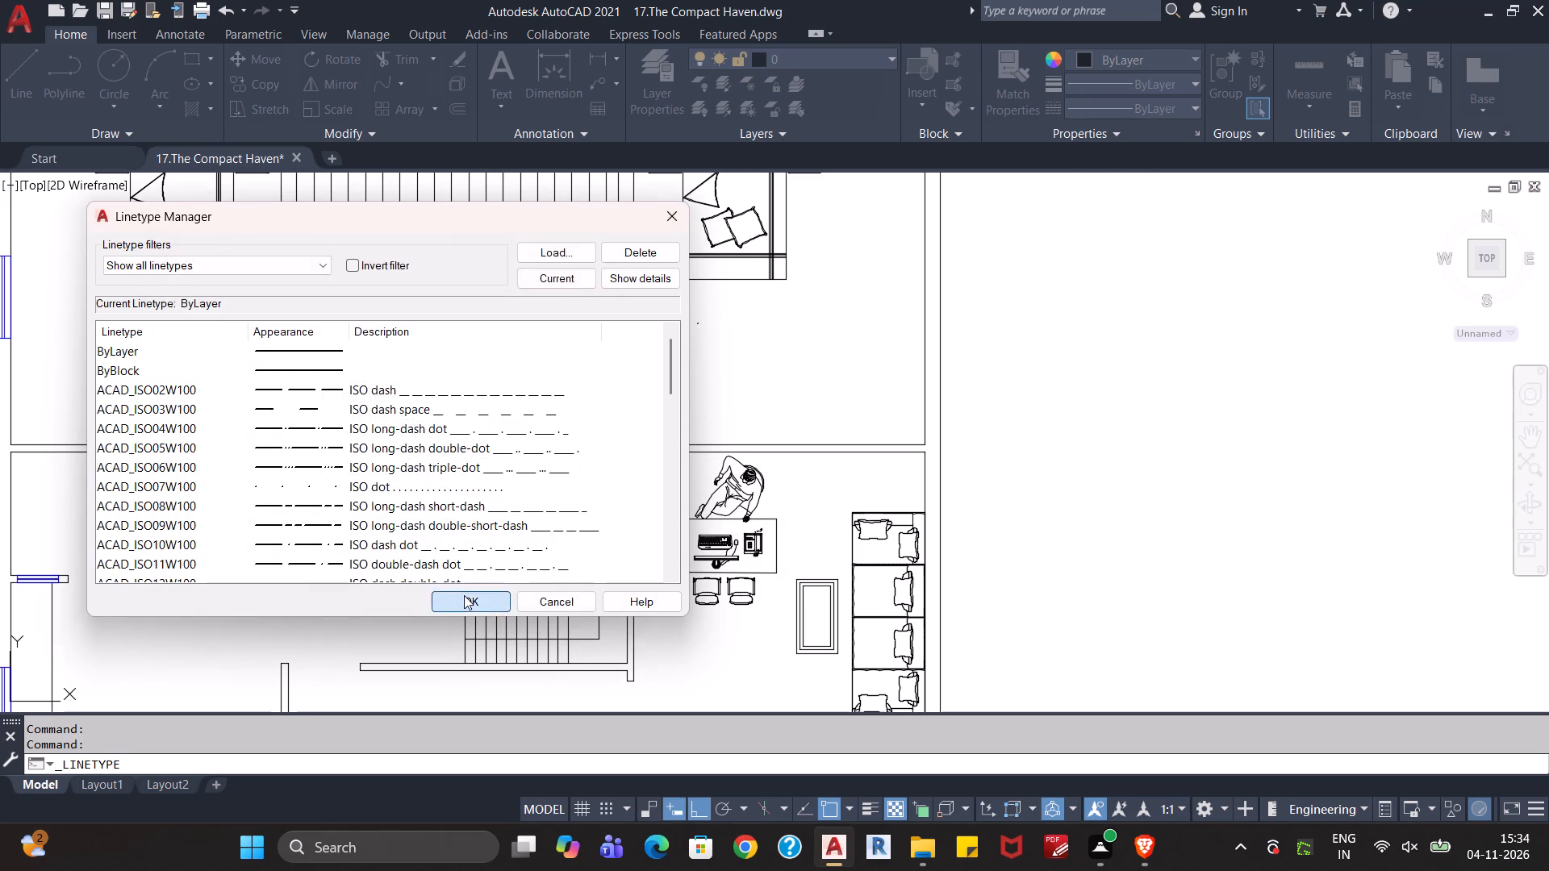
Set the linetype of all tread lines in the staircase's vertical flight, including its top line, to DASHED.
{"action": "middle_click_drag", "start_coordinate": [533, 514], "coordinate": [534, 440]}
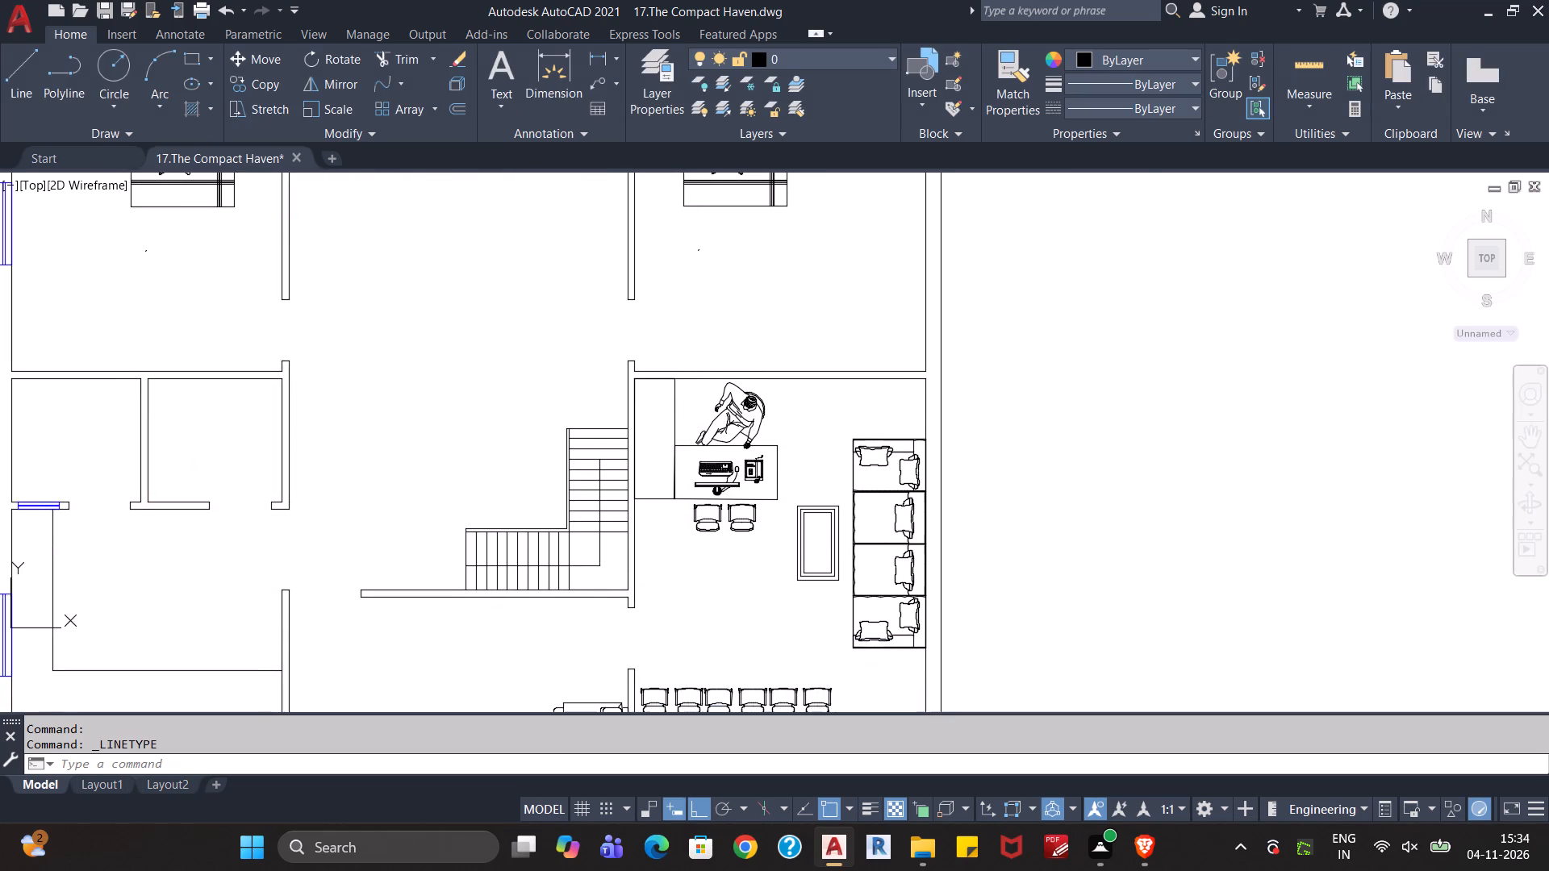
{"action": "left_click", "coordinate": [611, 549]}
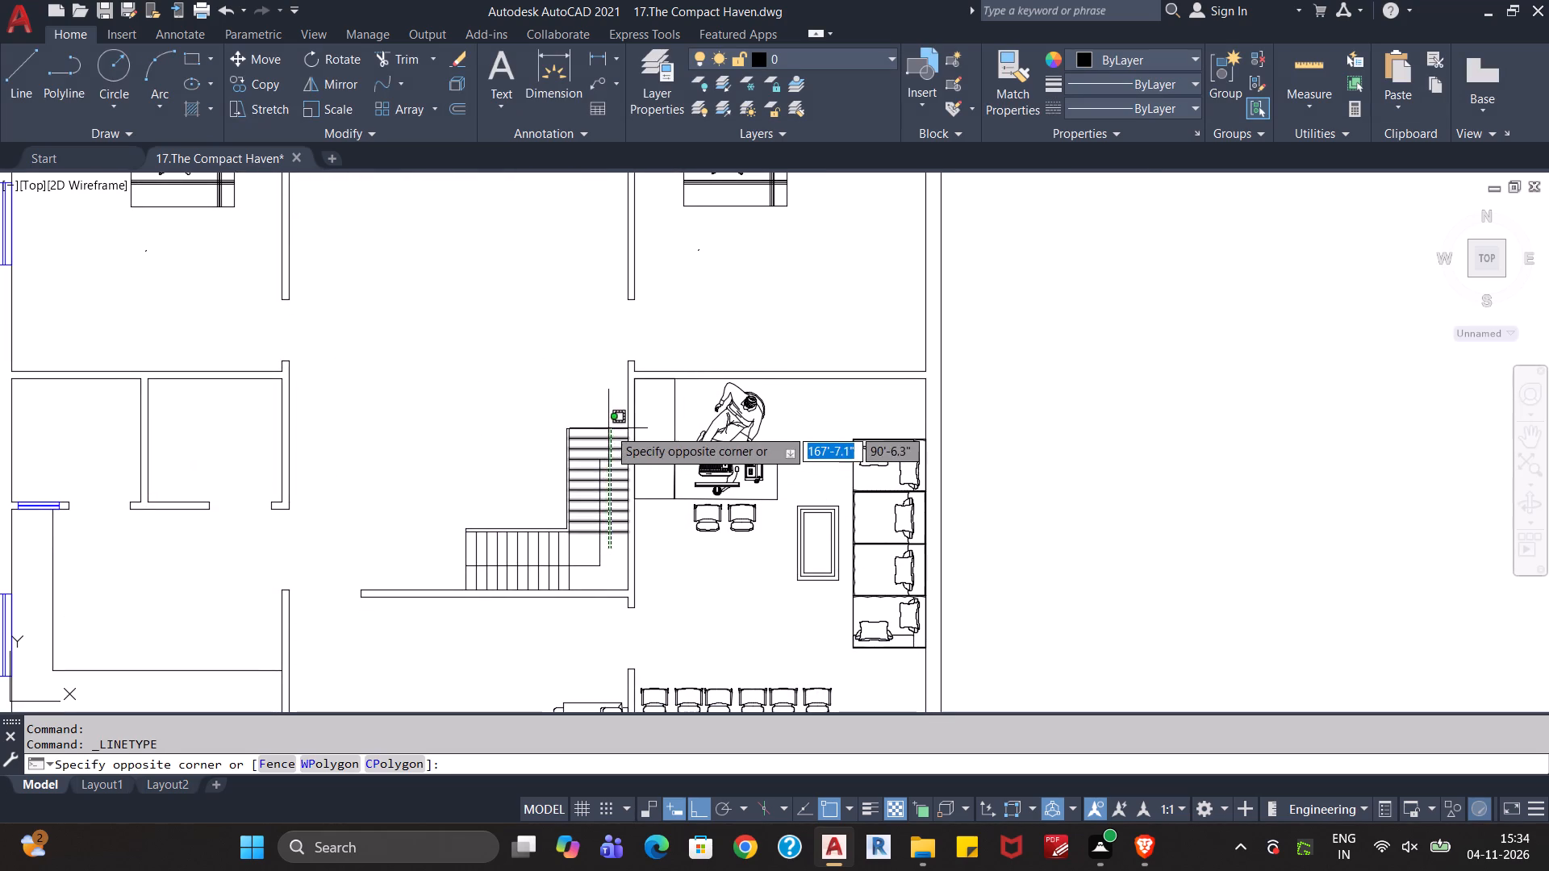
{"action": "left_click", "coordinate": [609, 424]}
{"action": "left_click", "coordinate": [1146, 57]}
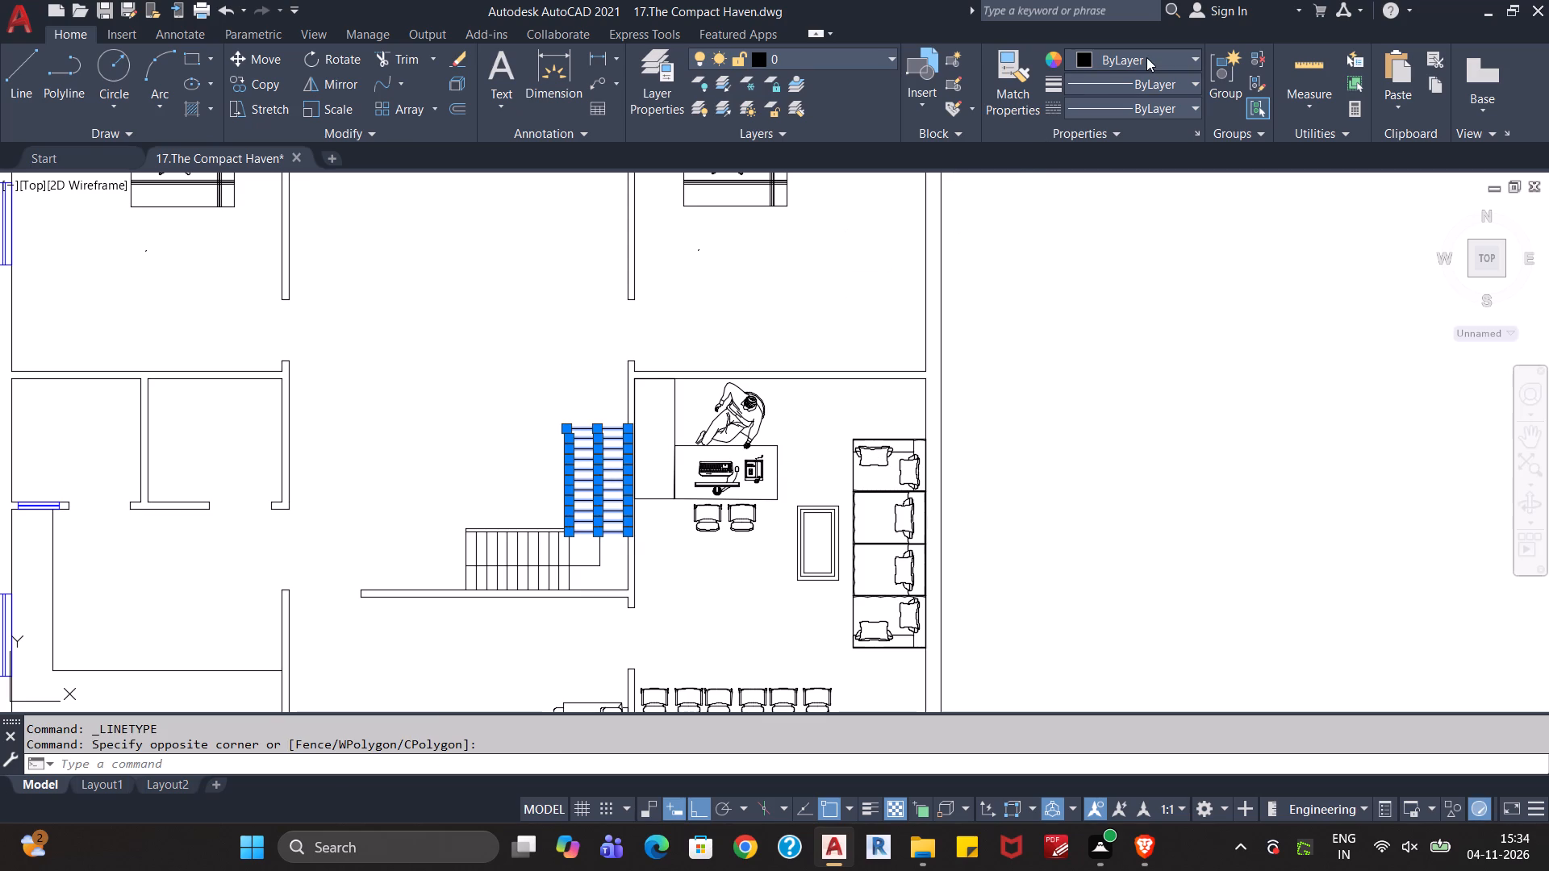
{"action": "left_click", "coordinate": [1179, 52]}
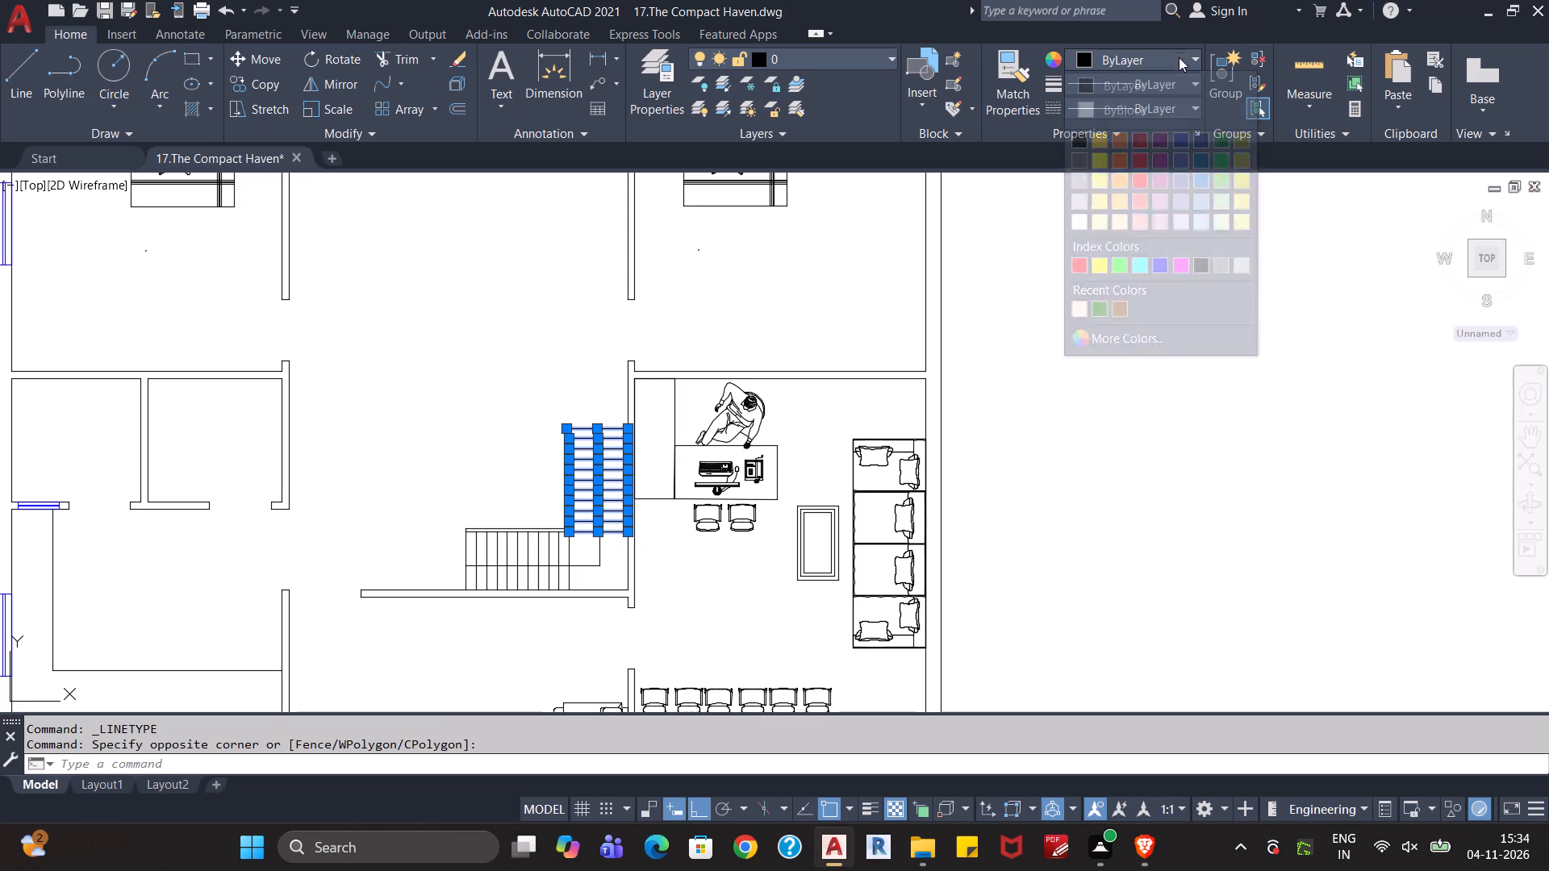
{"action": "left_click", "coordinate": [1153, 107]}
{"action": "scroll", "coordinate": [1098, 272], "scroll_direction": "down", "scroll_amount": 5}
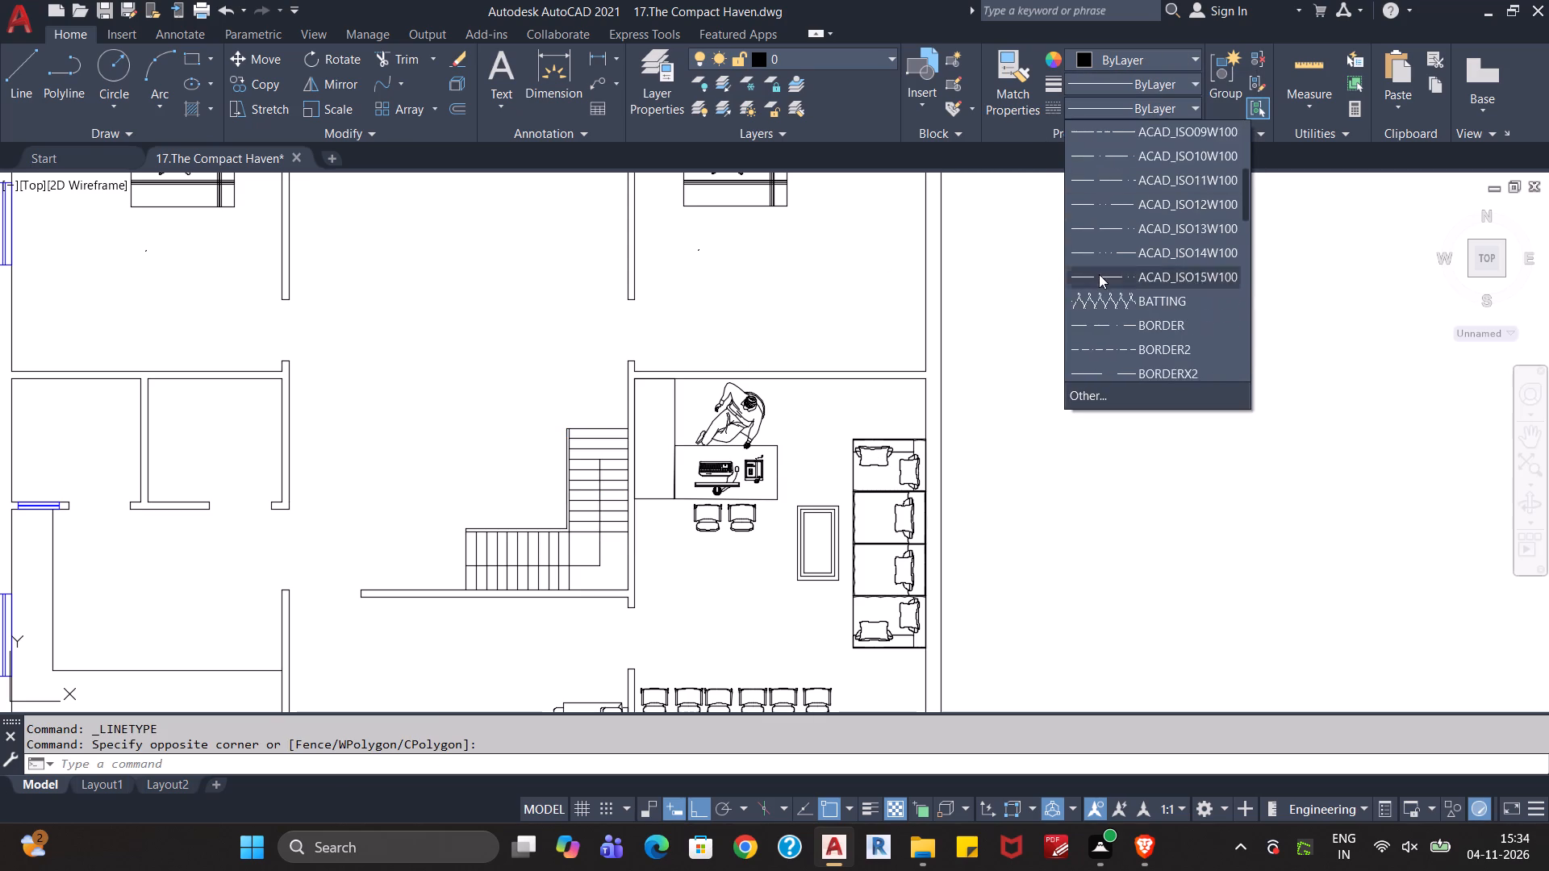
{"action": "scroll", "coordinate": [1099, 274], "scroll_direction": "down", "scroll_amount": 3}
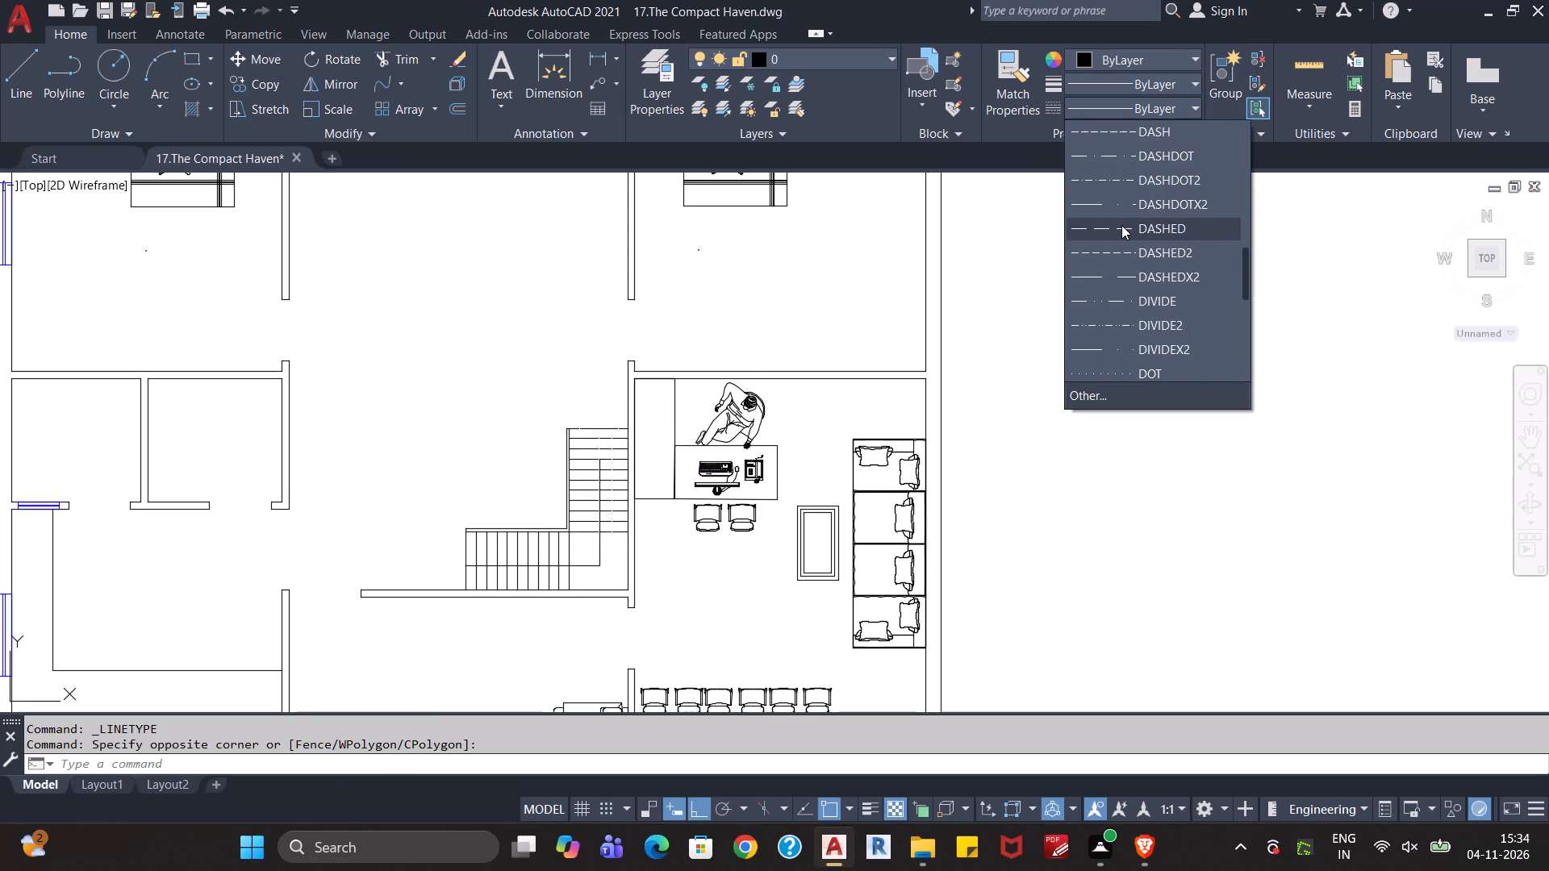
{"action": "left_click", "coordinate": [1121, 225]}
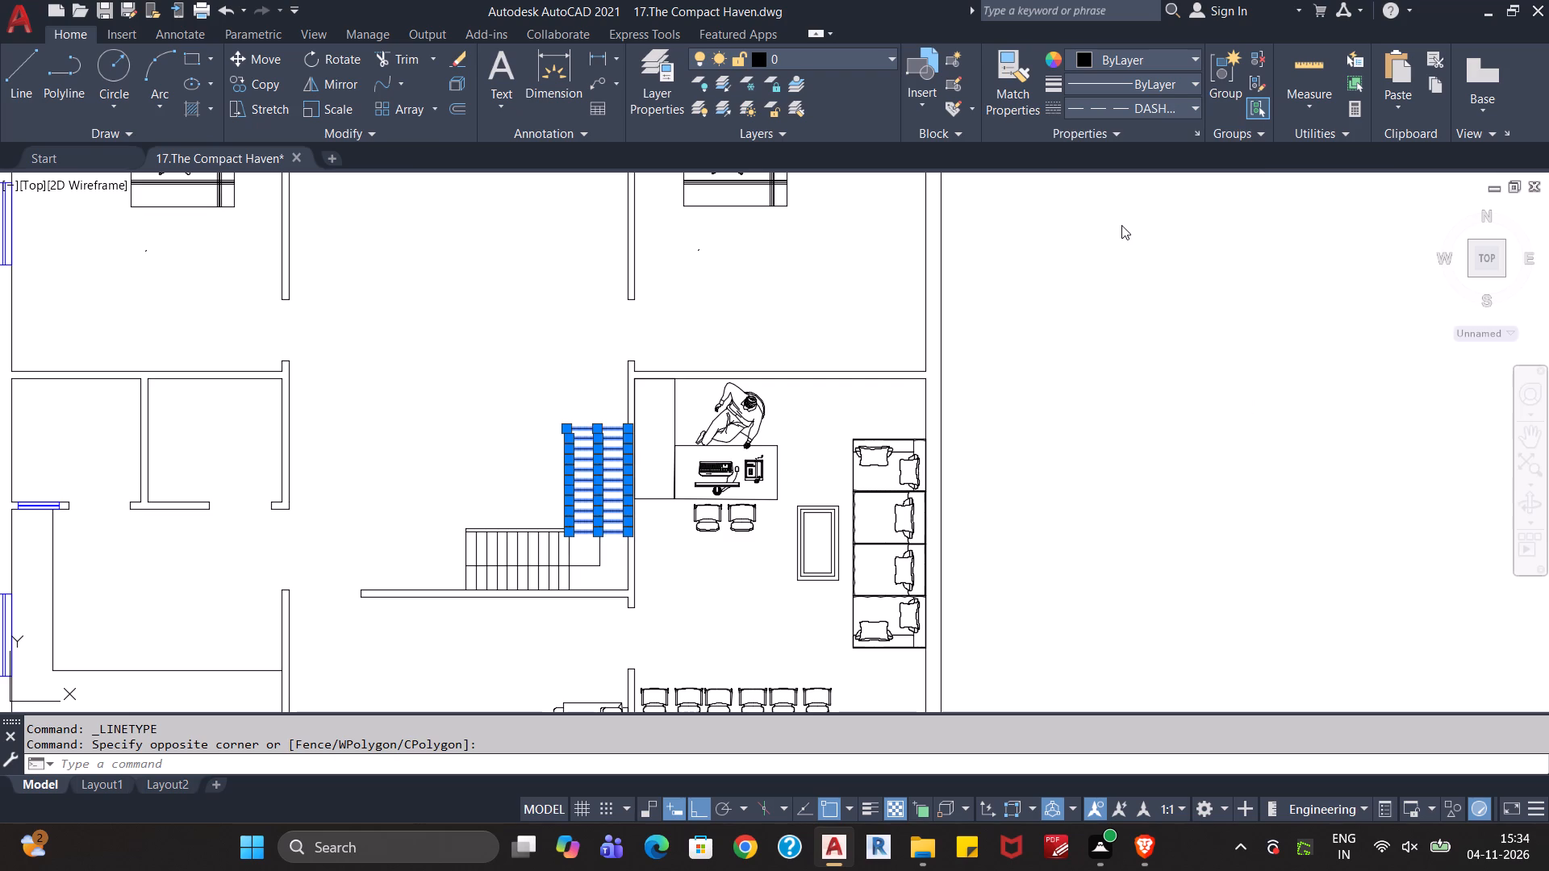
{"action": "key", "text": "Escape"}
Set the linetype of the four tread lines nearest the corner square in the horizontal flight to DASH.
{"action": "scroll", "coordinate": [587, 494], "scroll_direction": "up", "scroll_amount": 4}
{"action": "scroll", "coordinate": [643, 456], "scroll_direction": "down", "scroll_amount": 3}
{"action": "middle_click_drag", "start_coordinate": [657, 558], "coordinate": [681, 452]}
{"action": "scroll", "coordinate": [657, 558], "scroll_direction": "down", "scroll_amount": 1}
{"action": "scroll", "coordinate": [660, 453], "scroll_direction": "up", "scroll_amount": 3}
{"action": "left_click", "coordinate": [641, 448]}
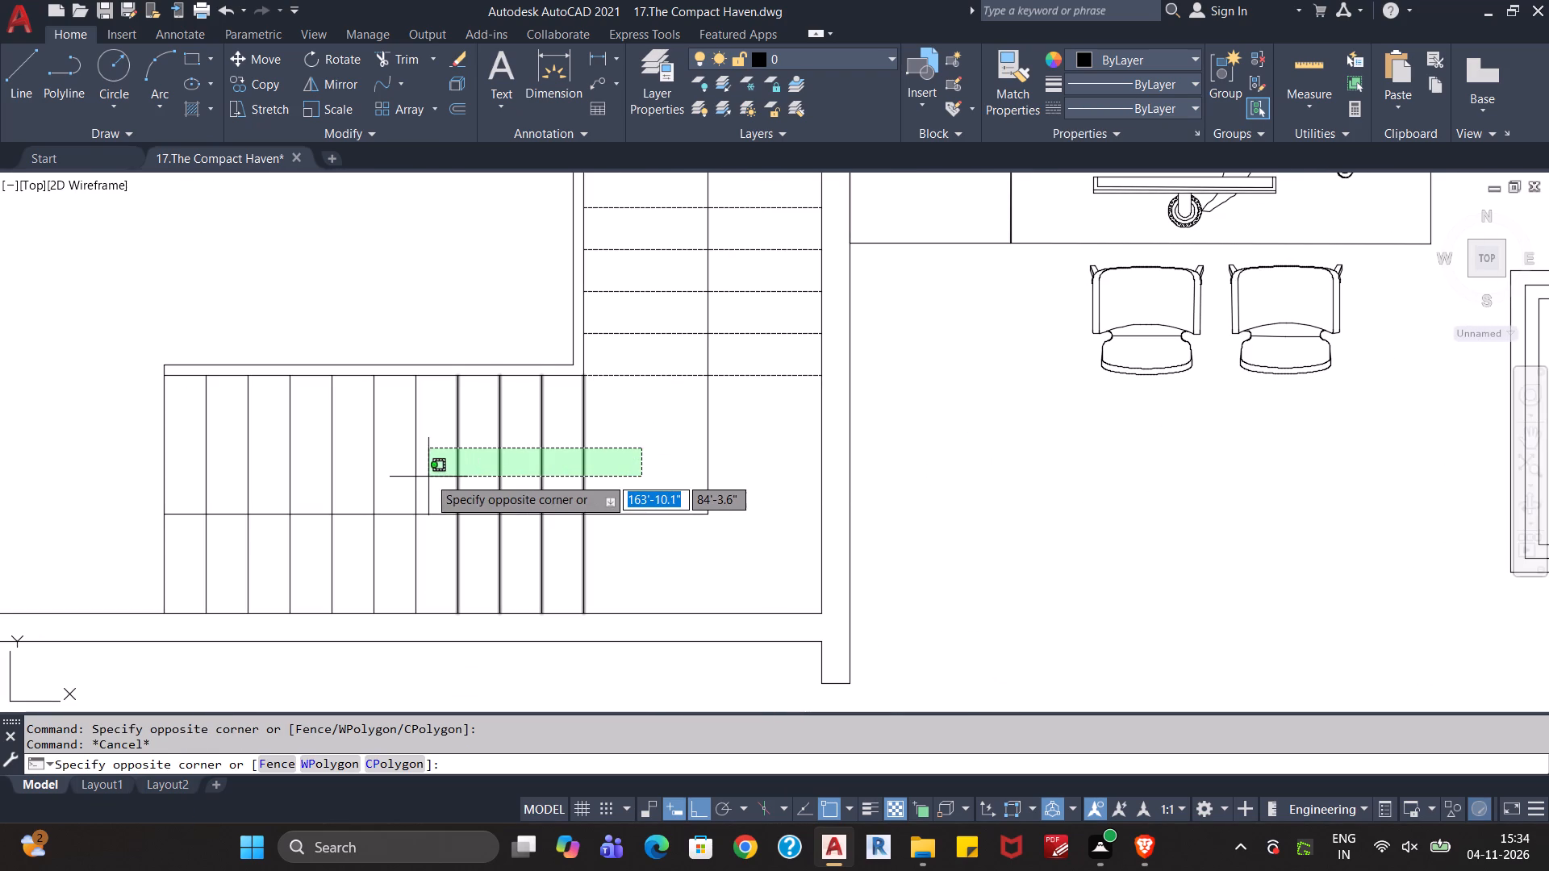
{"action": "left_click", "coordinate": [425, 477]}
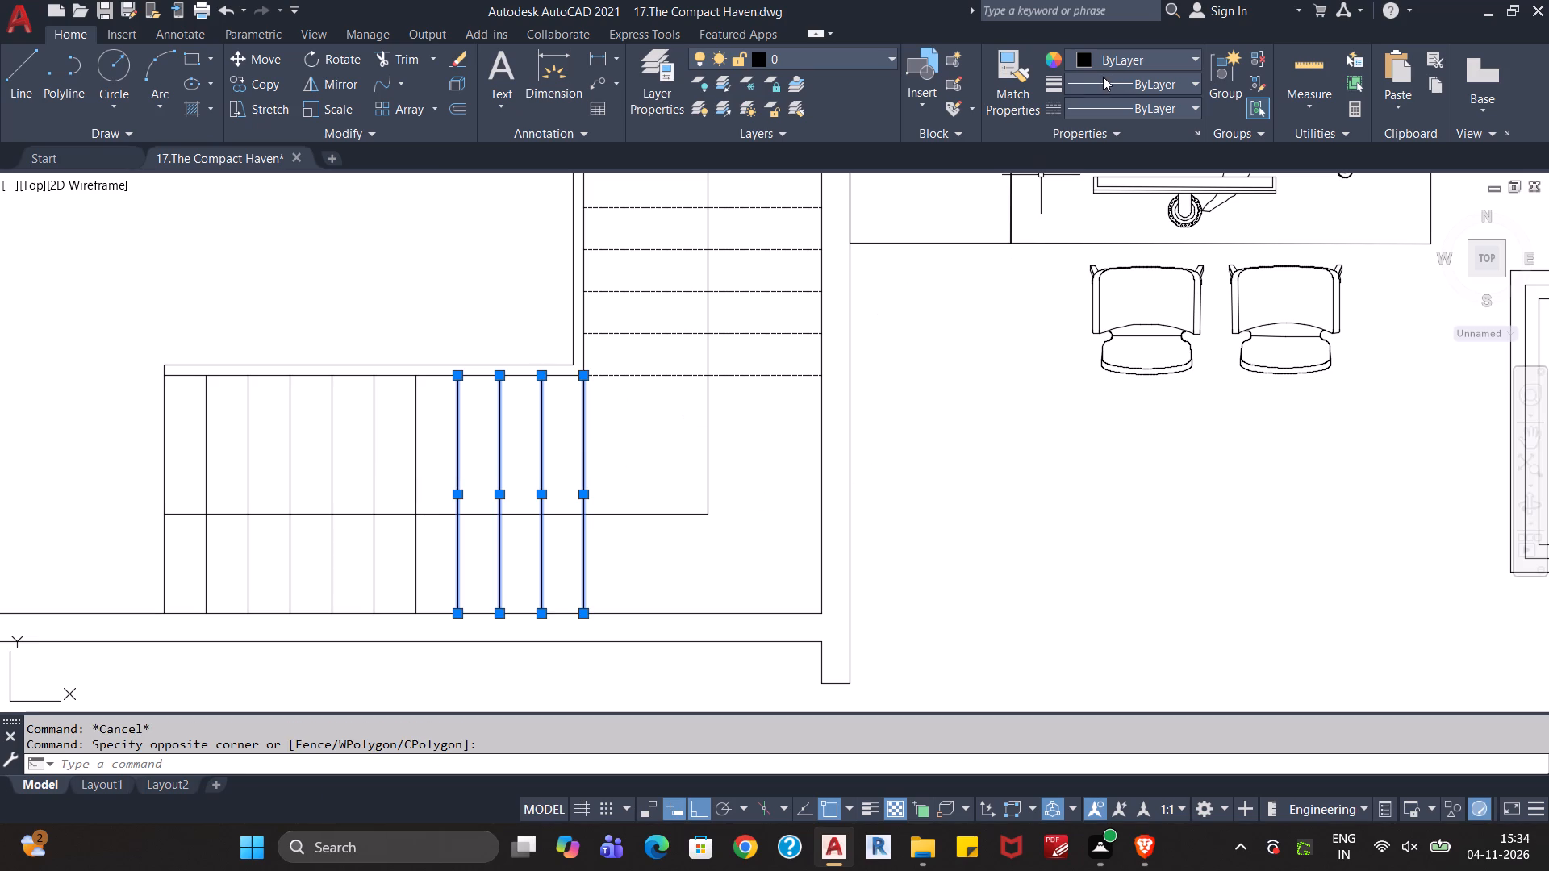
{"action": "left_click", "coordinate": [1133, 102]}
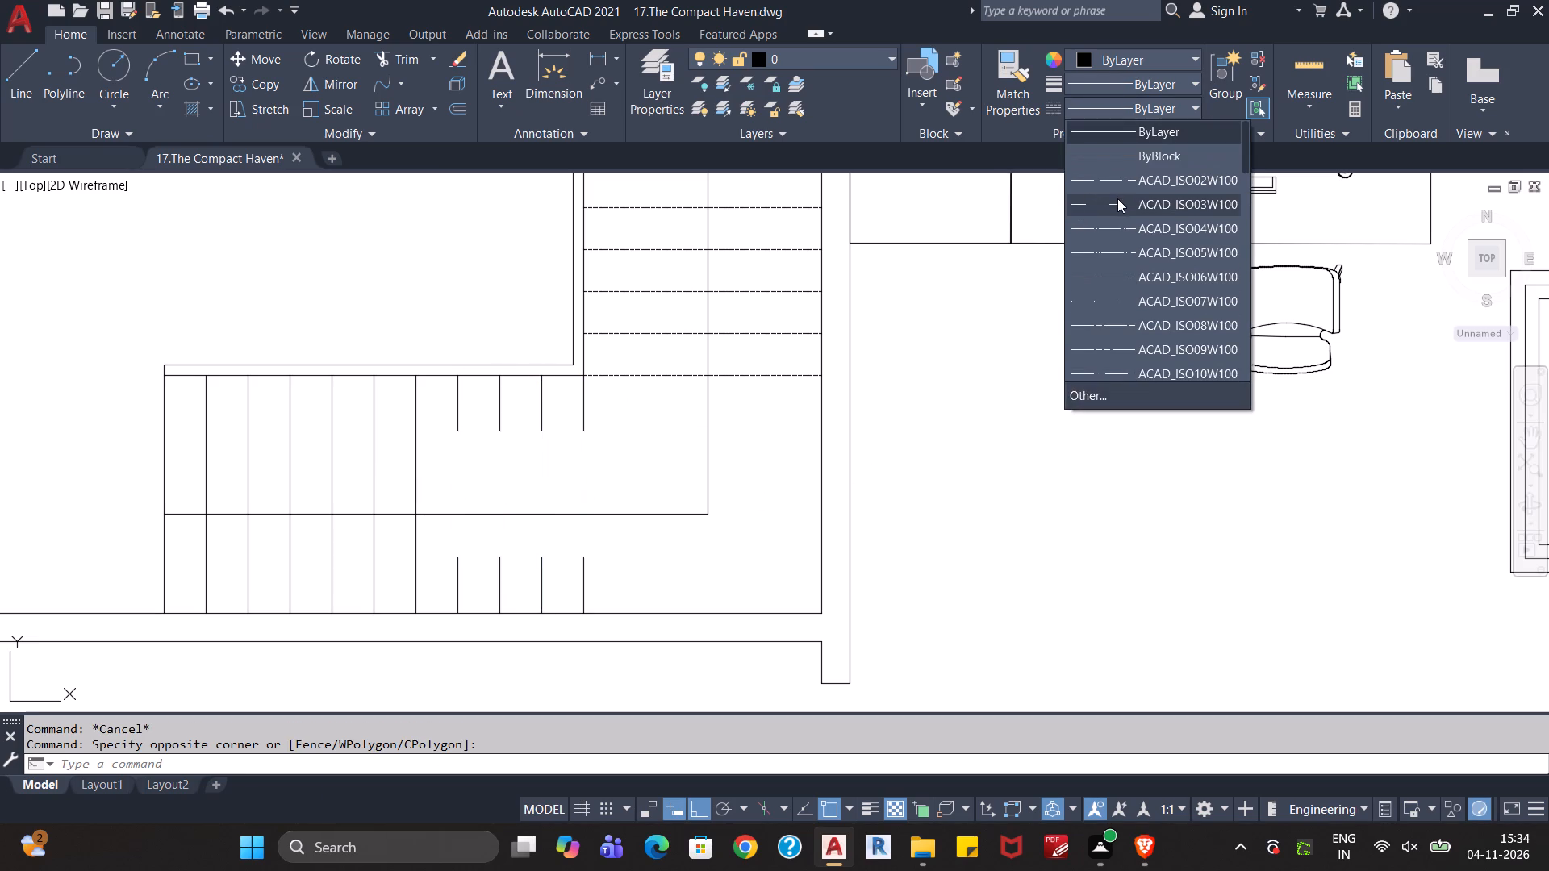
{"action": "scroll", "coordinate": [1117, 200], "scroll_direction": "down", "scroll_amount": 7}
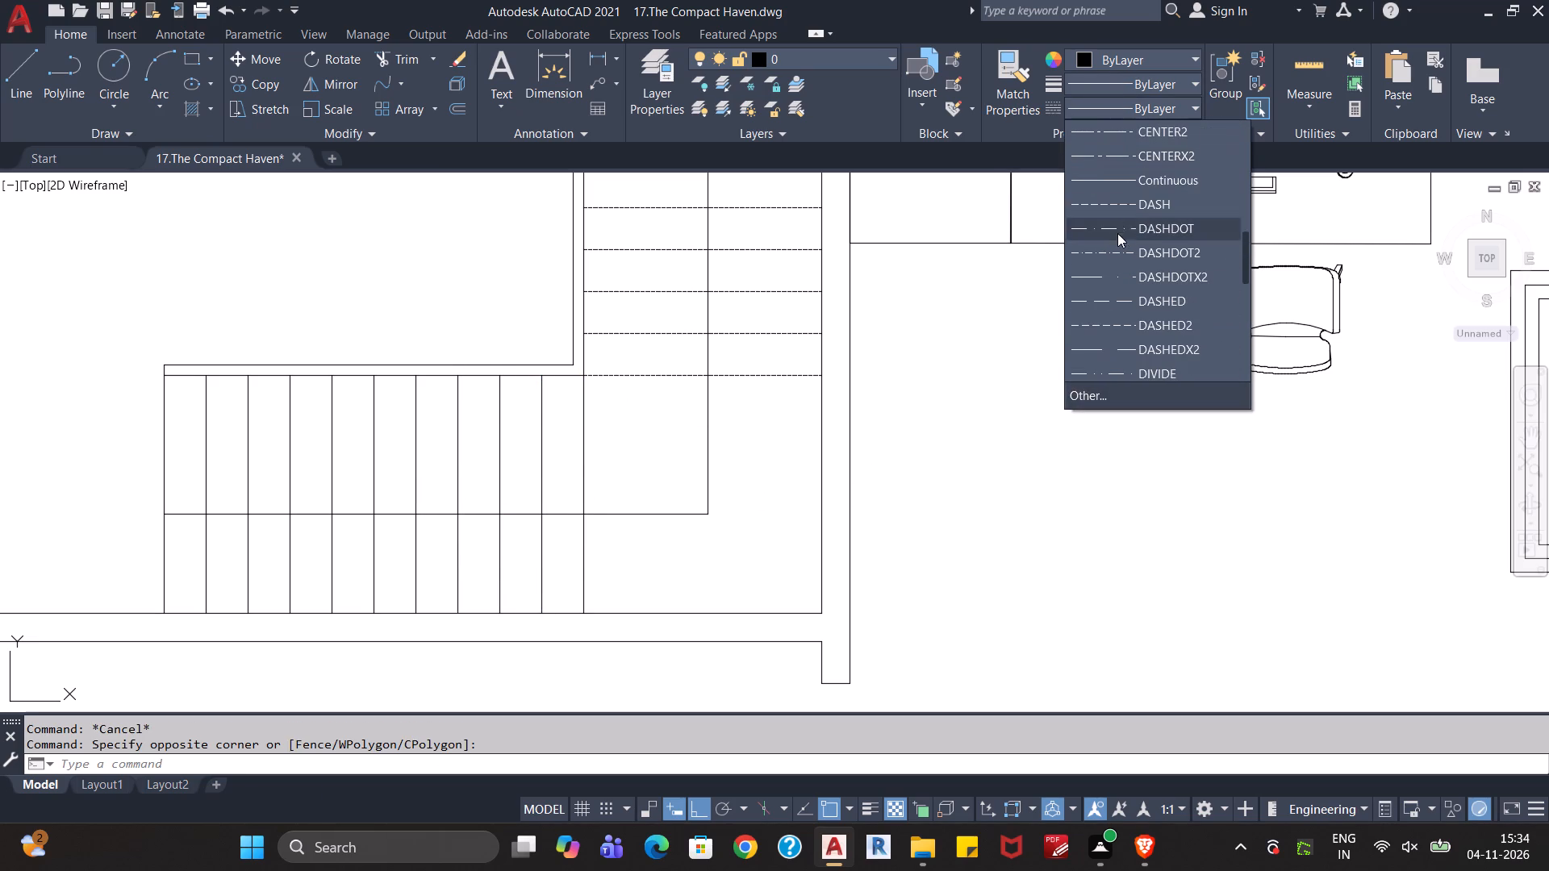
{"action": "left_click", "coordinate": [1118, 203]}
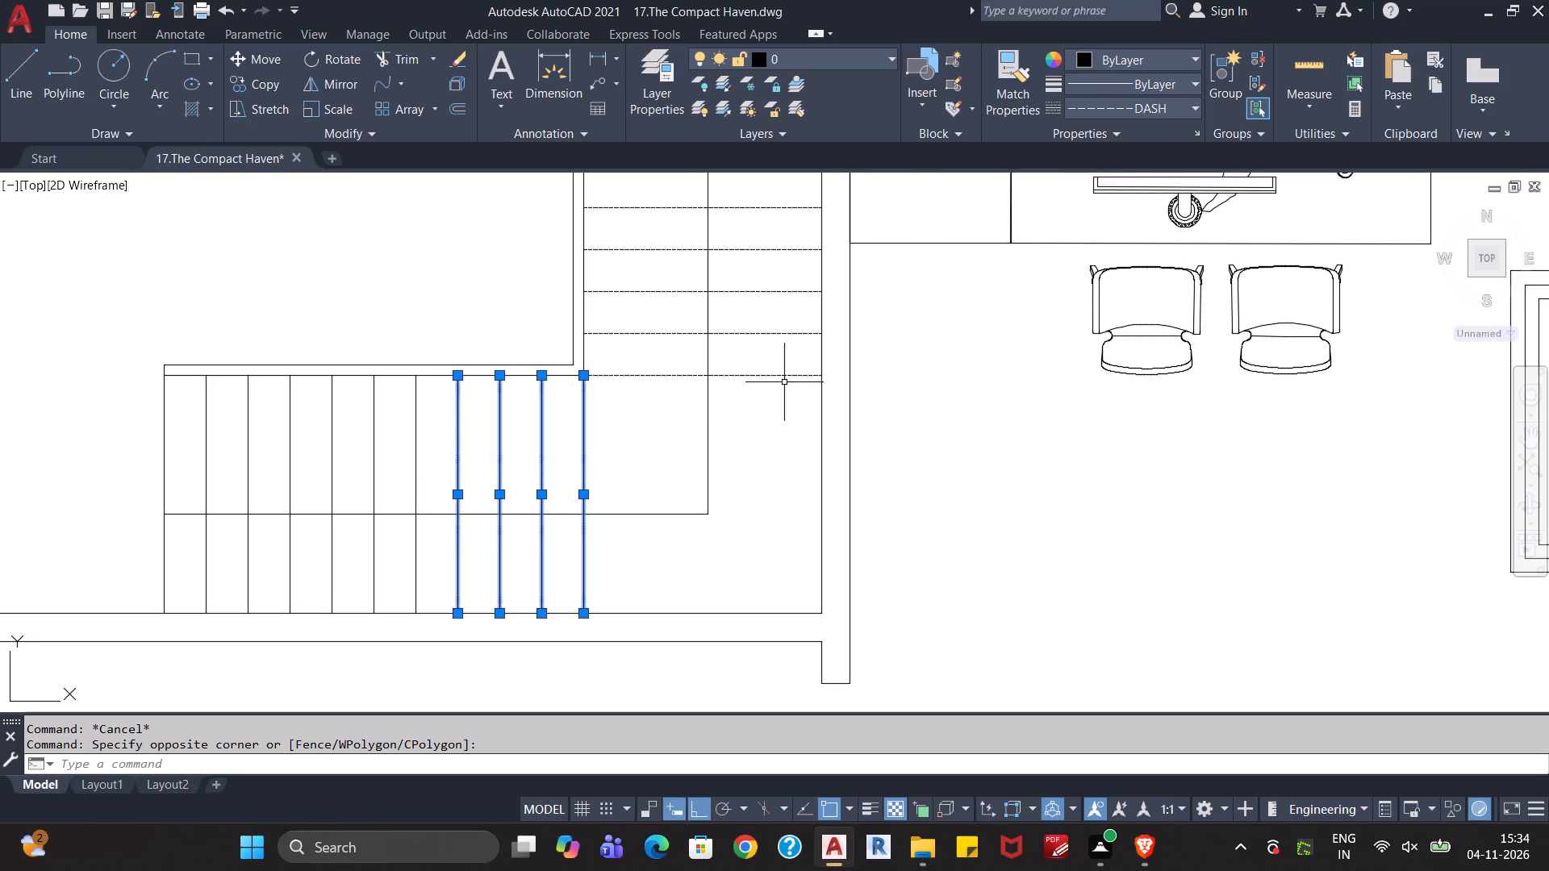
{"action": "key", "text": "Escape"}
Set the linetype of the four tread lines nearest the corner square in the horizontal flight to DASHED.
{"action": "scroll", "coordinate": [595, 439], "scroll_direction": "up", "scroll_amount": 3}
{"action": "scroll", "coordinate": [595, 439], "scroll_direction": "down", "scroll_amount": 1}
{"action": "middle_click_drag", "start_coordinate": [609, 406], "coordinate": [616, 483]}
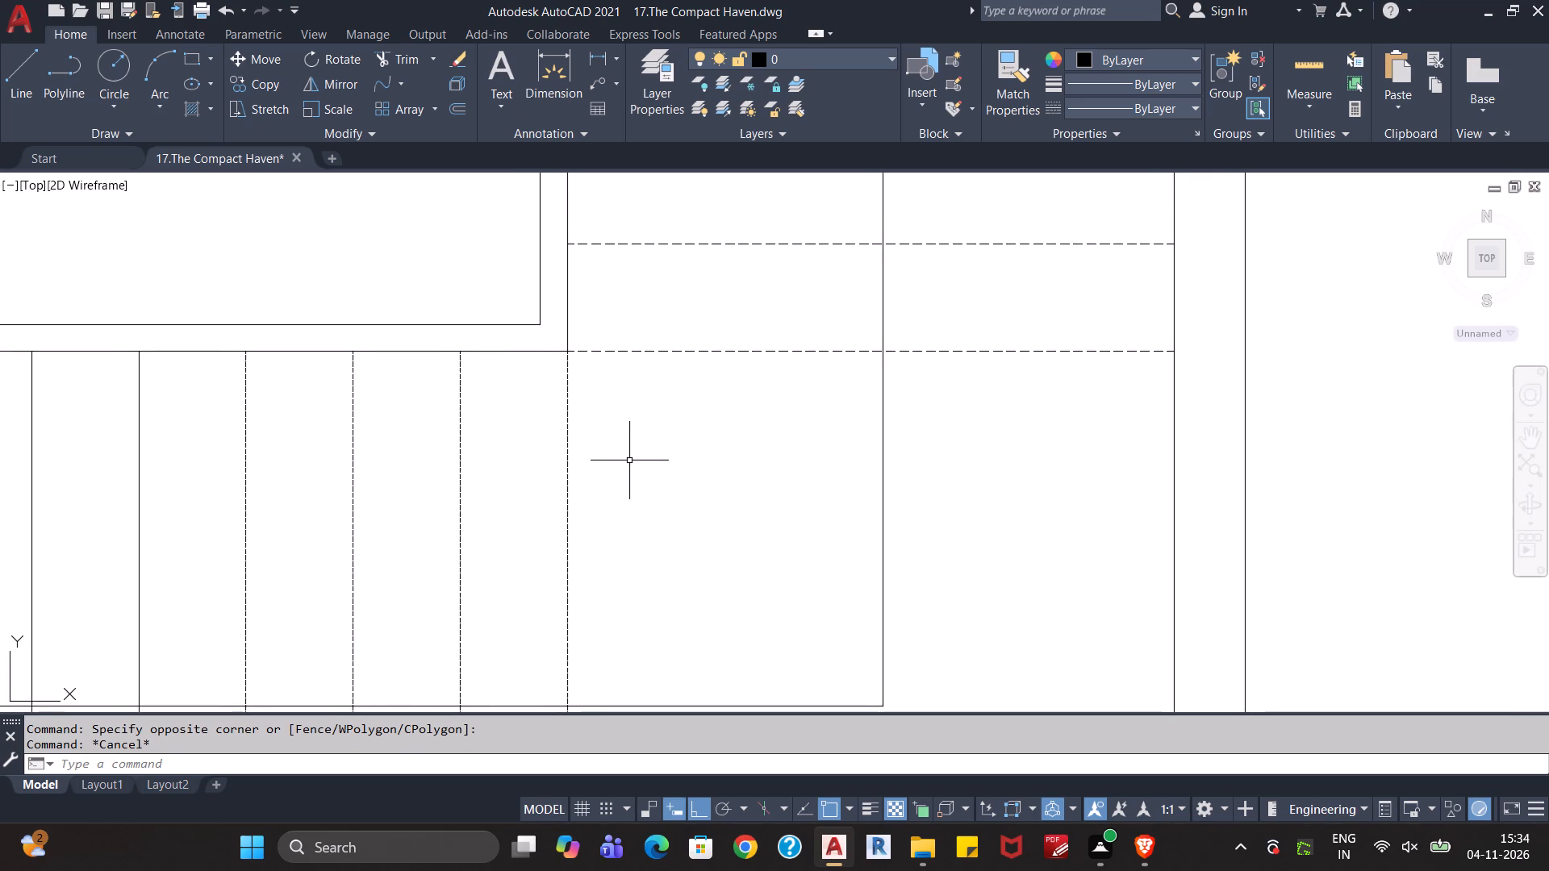
{"action": "scroll", "coordinate": [629, 461], "scroll_direction": "up", "scroll_amount": 1}
{"action": "middle_click_drag", "start_coordinate": [629, 461], "coordinate": [795, 381]}
{"action": "scroll", "coordinate": [799, 379], "scroll_direction": "down", "scroll_amount": 1}
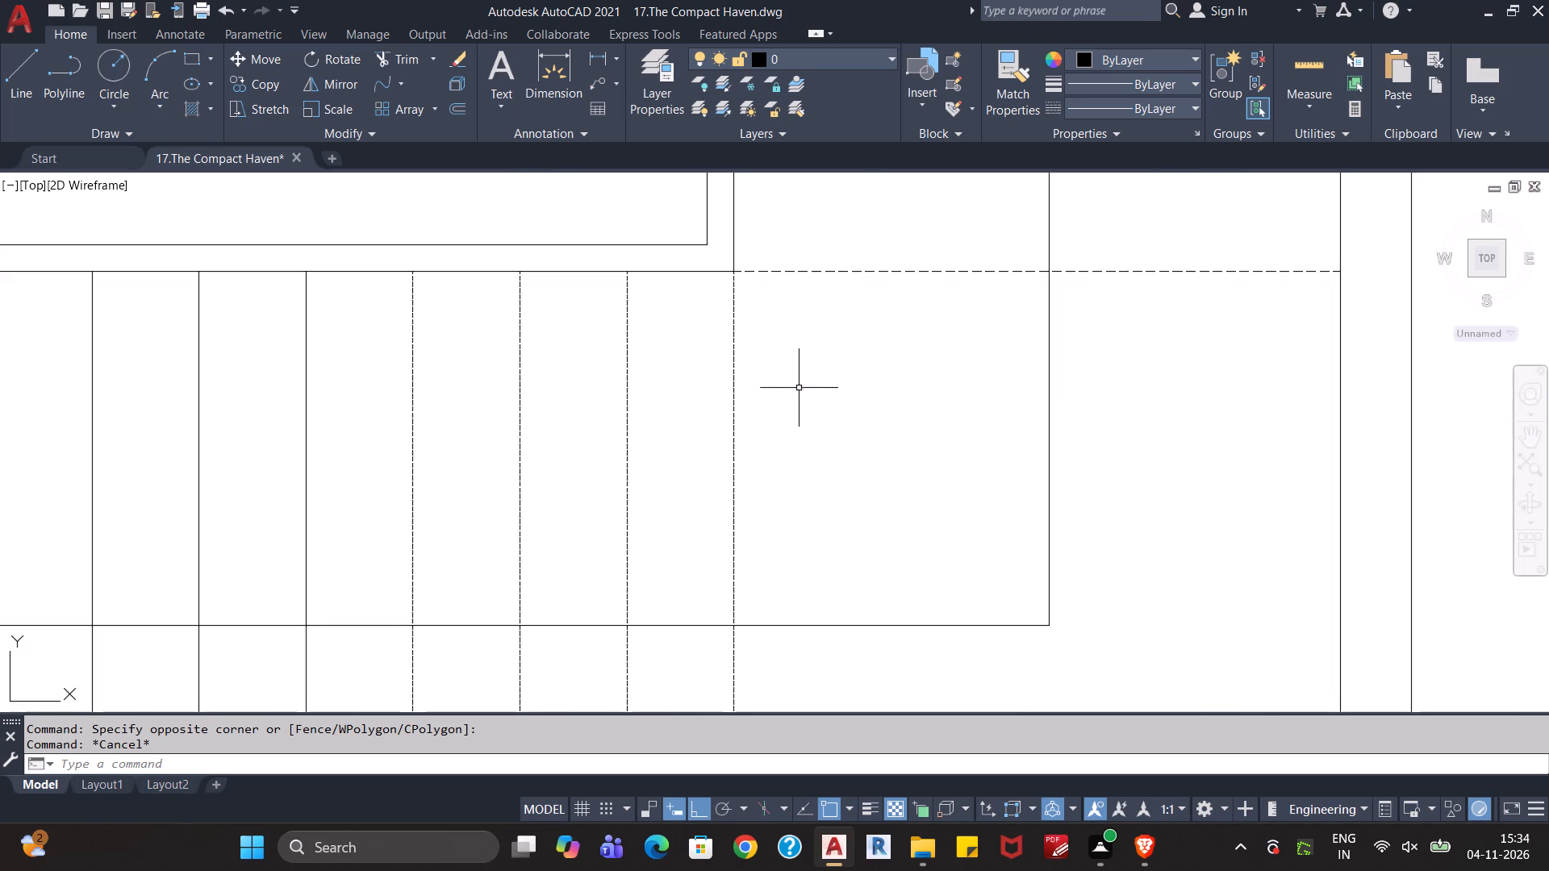
{"action": "left_click", "coordinate": [801, 399]}
{"action": "left_click", "coordinate": [387, 439]}
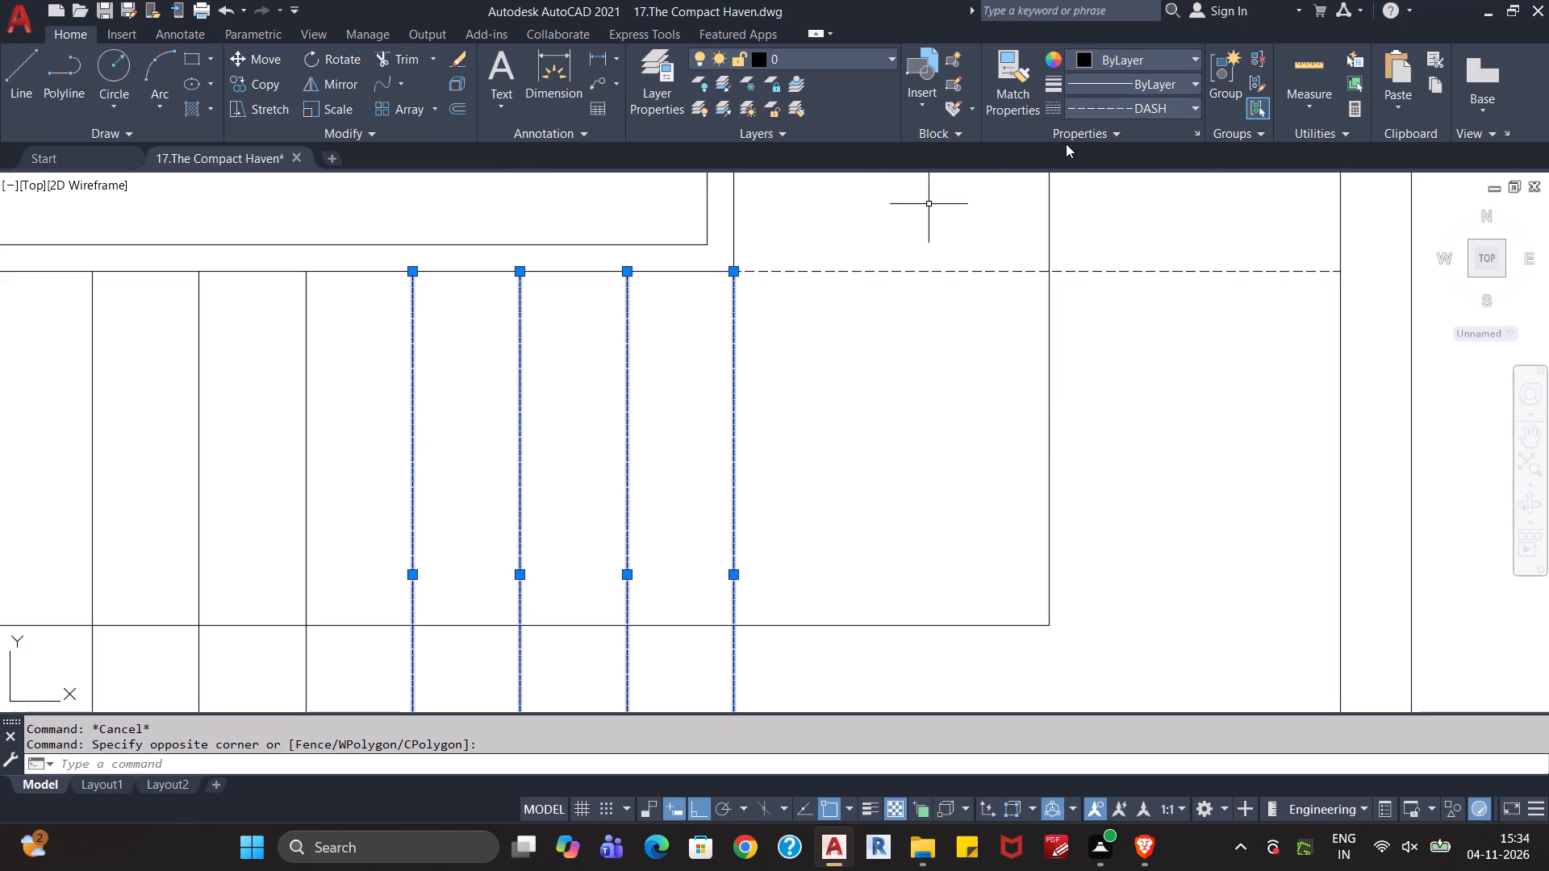
{"action": "left_click", "coordinate": [1148, 105]}
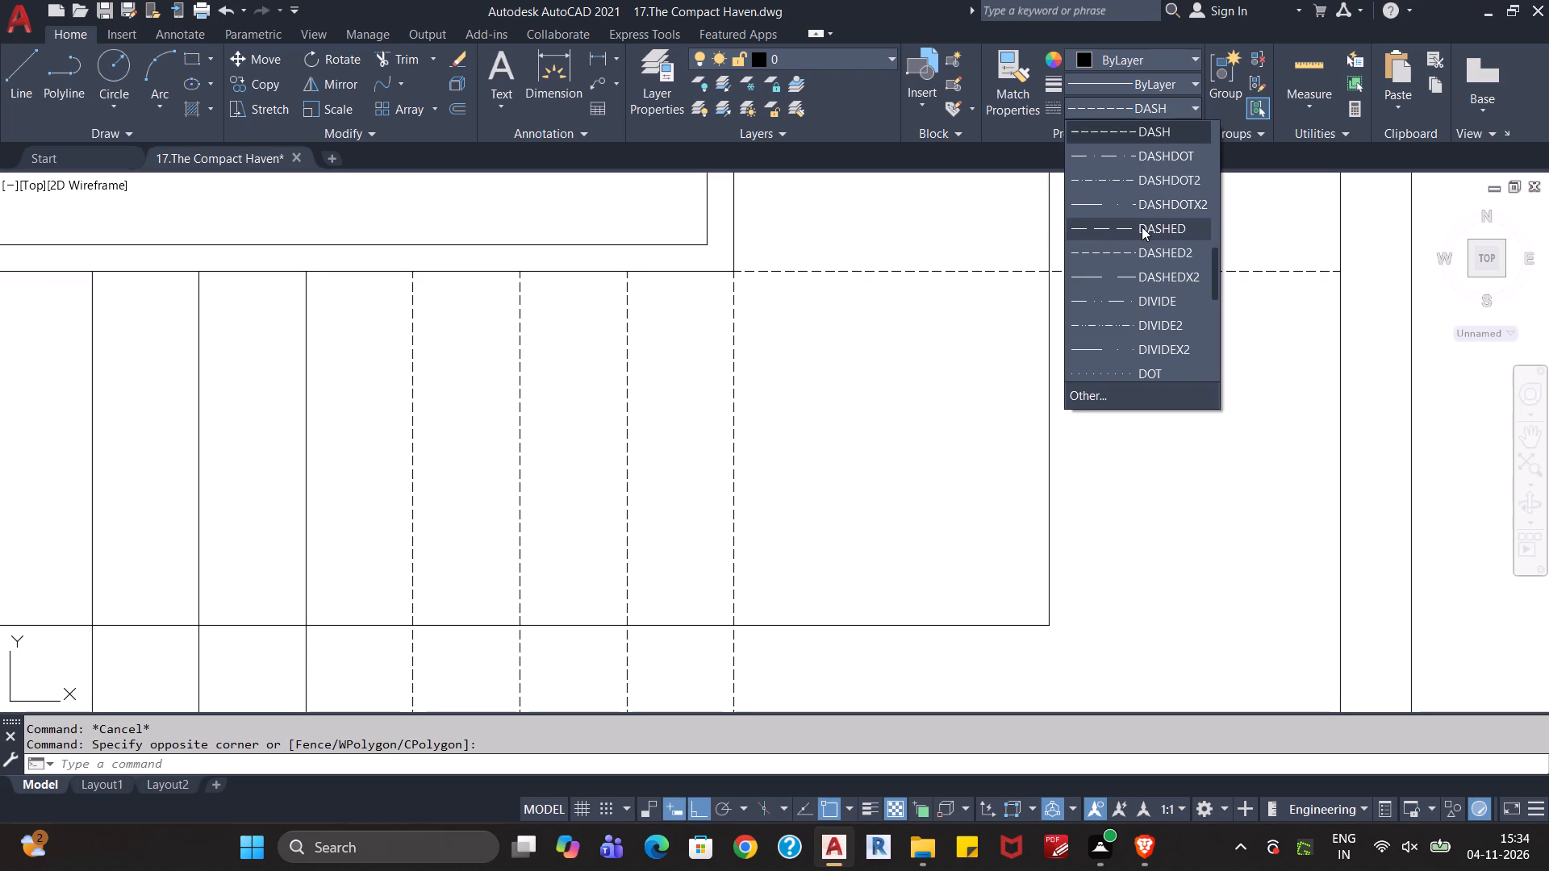
{"action": "left_click", "coordinate": [1142, 227]}
{"action": "key", "text": "Escape"}
{"action": "key", "text": "Escape"}
Trace the L-shaped staircase's full outer outline with connected lines, starting and ending at the vertical flight's upper outer corner beside the hall.
{"action": "scroll", "coordinate": [998, 355], "scroll_direction": "down", "scroll_amount": 4}
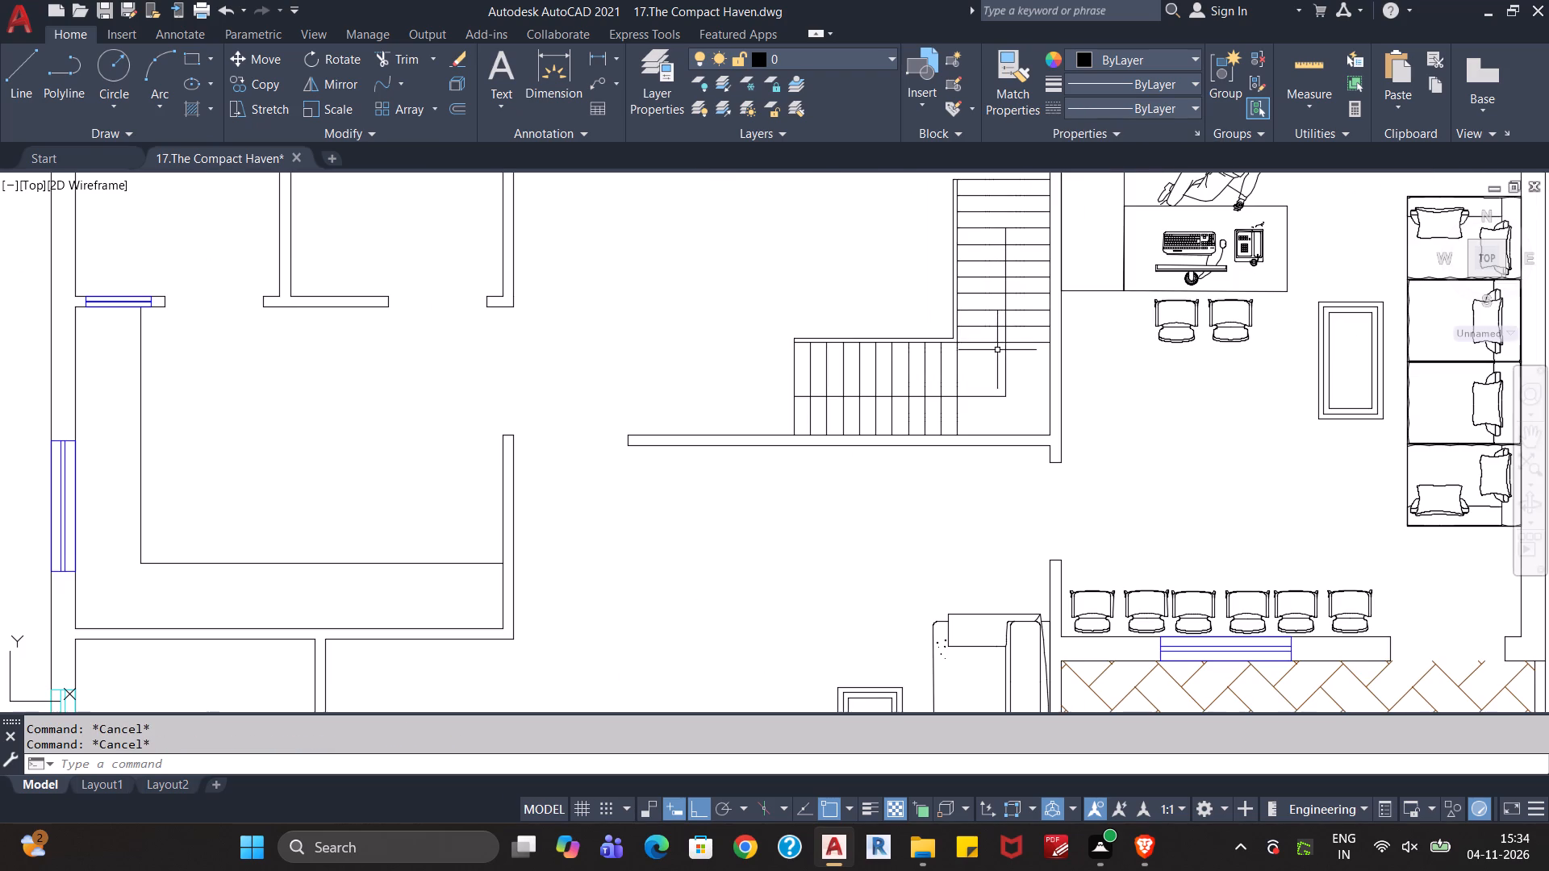
{"action": "scroll", "coordinate": [992, 326], "scroll_direction": "up", "scroll_amount": 3}
{"action": "scroll", "coordinate": [964, 415], "scroll_direction": "down", "scroll_amount": 1}
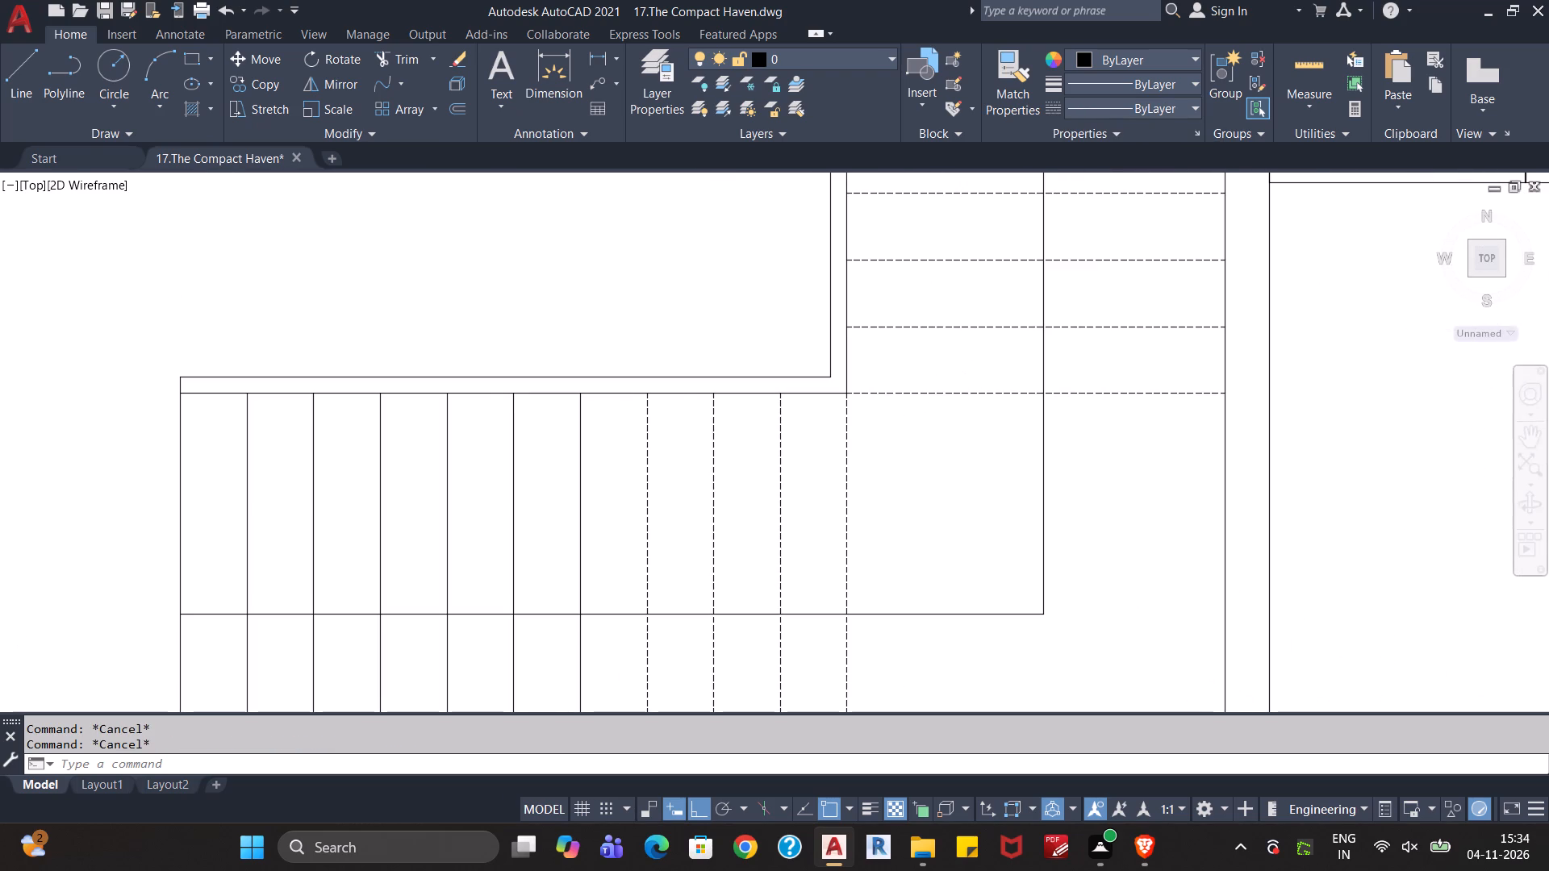
{"action": "scroll", "coordinate": [962, 421], "scroll_direction": "down", "scroll_amount": 1}
{"action": "middle_click_drag", "start_coordinate": [960, 421], "coordinate": [945, 448]}
{"action": "scroll", "coordinate": [942, 446], "scroll_direction": "down", "scroll_amount": 1}
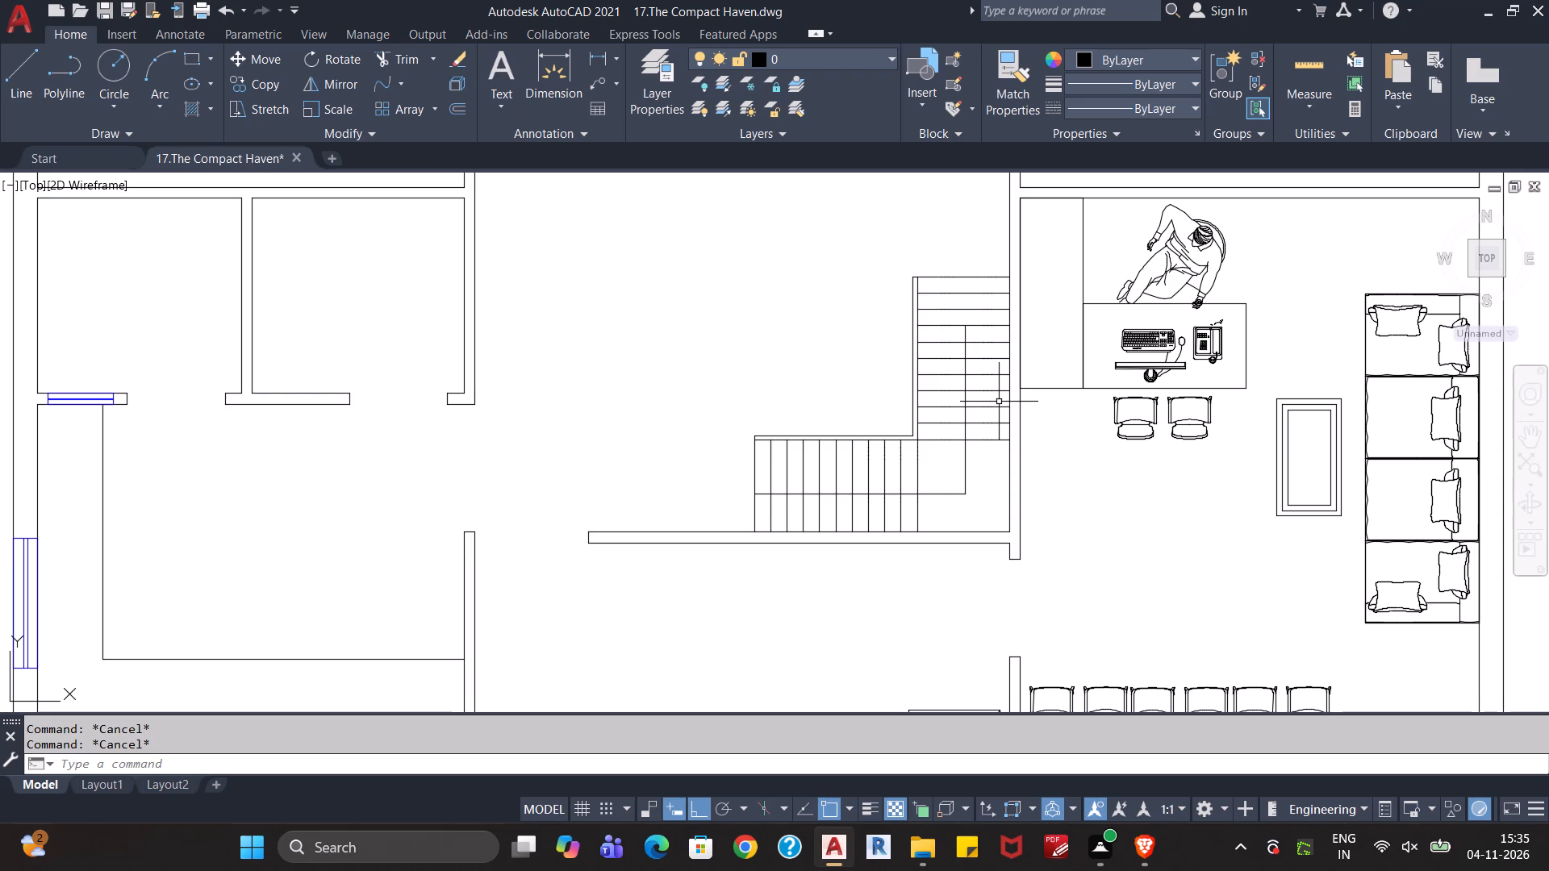
{"action": "key", "text": "Escape"}
{"action": "key", "text": "l"}
{"action": "key", "text": "Return"}
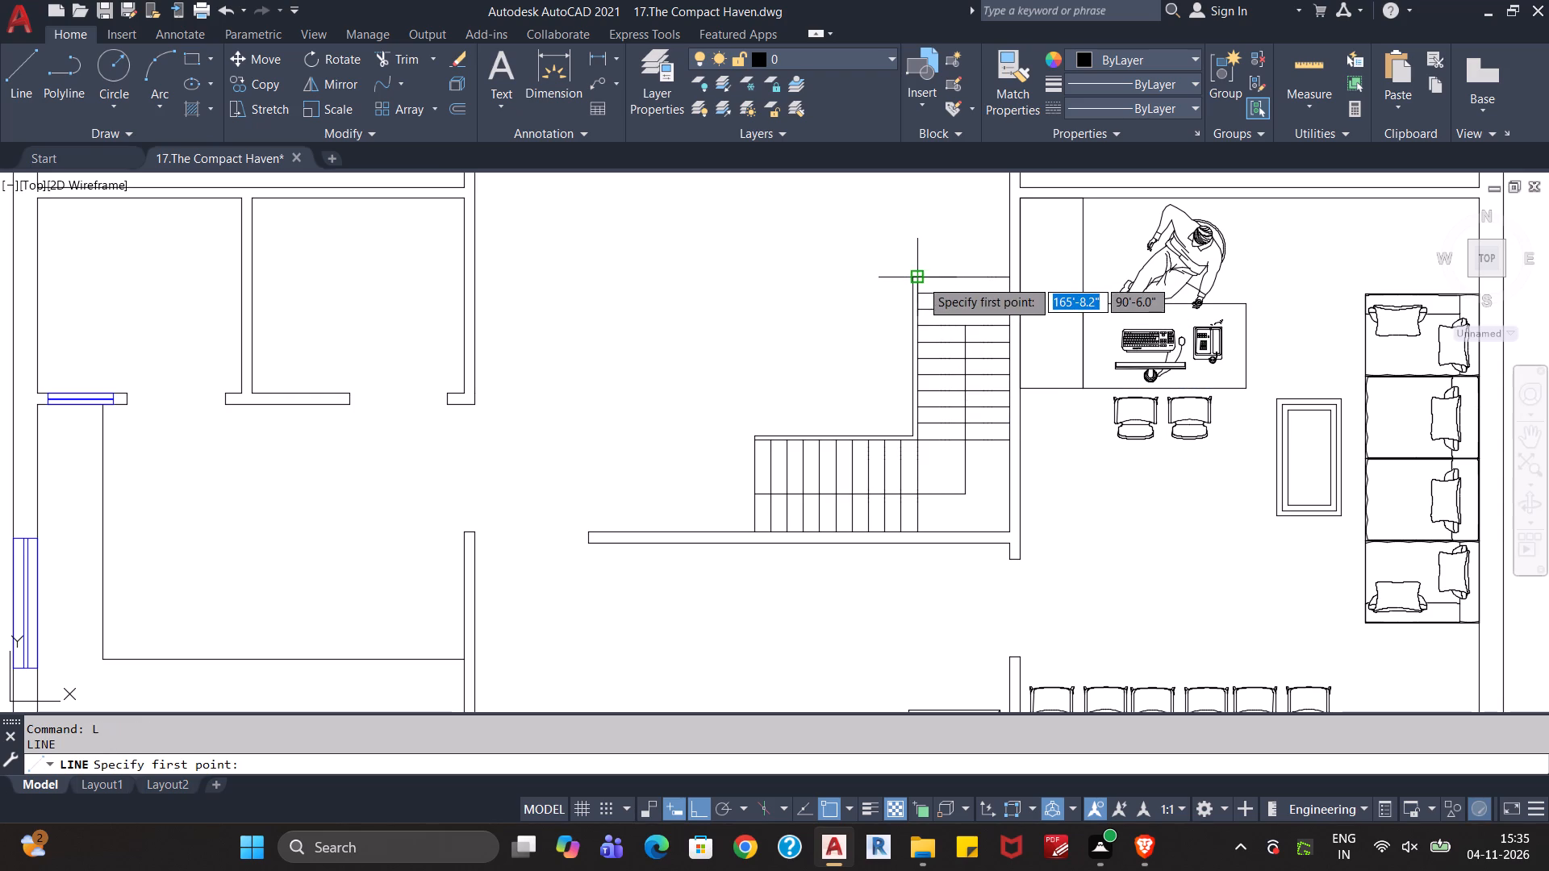
{"action": "left_click", "coordinate": [910, 280]}
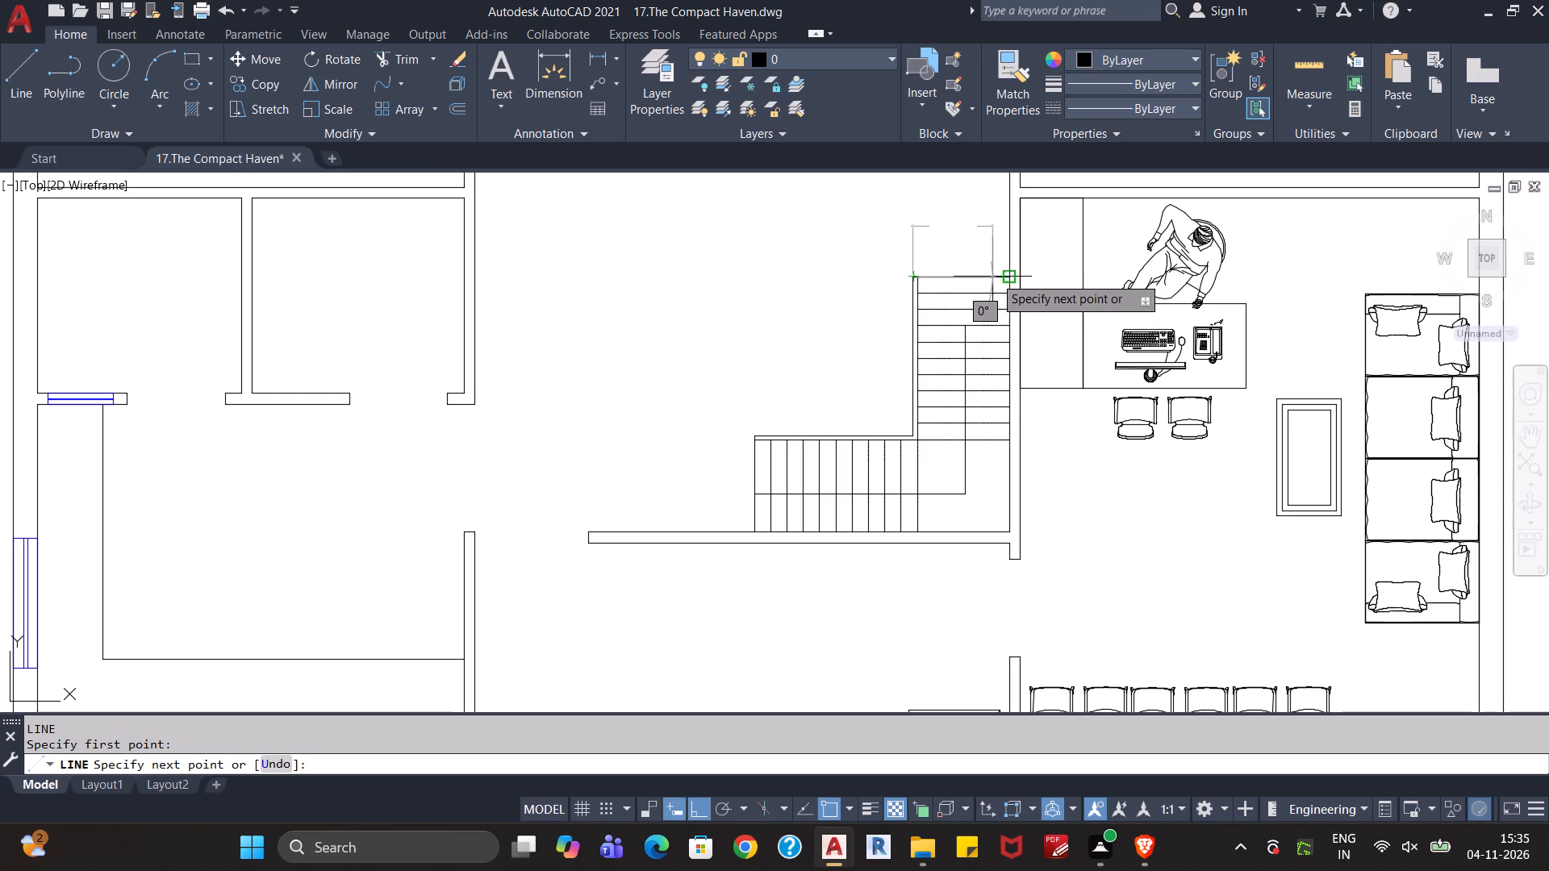
{"action": "left_click", "coordinate": [1011, 276]}
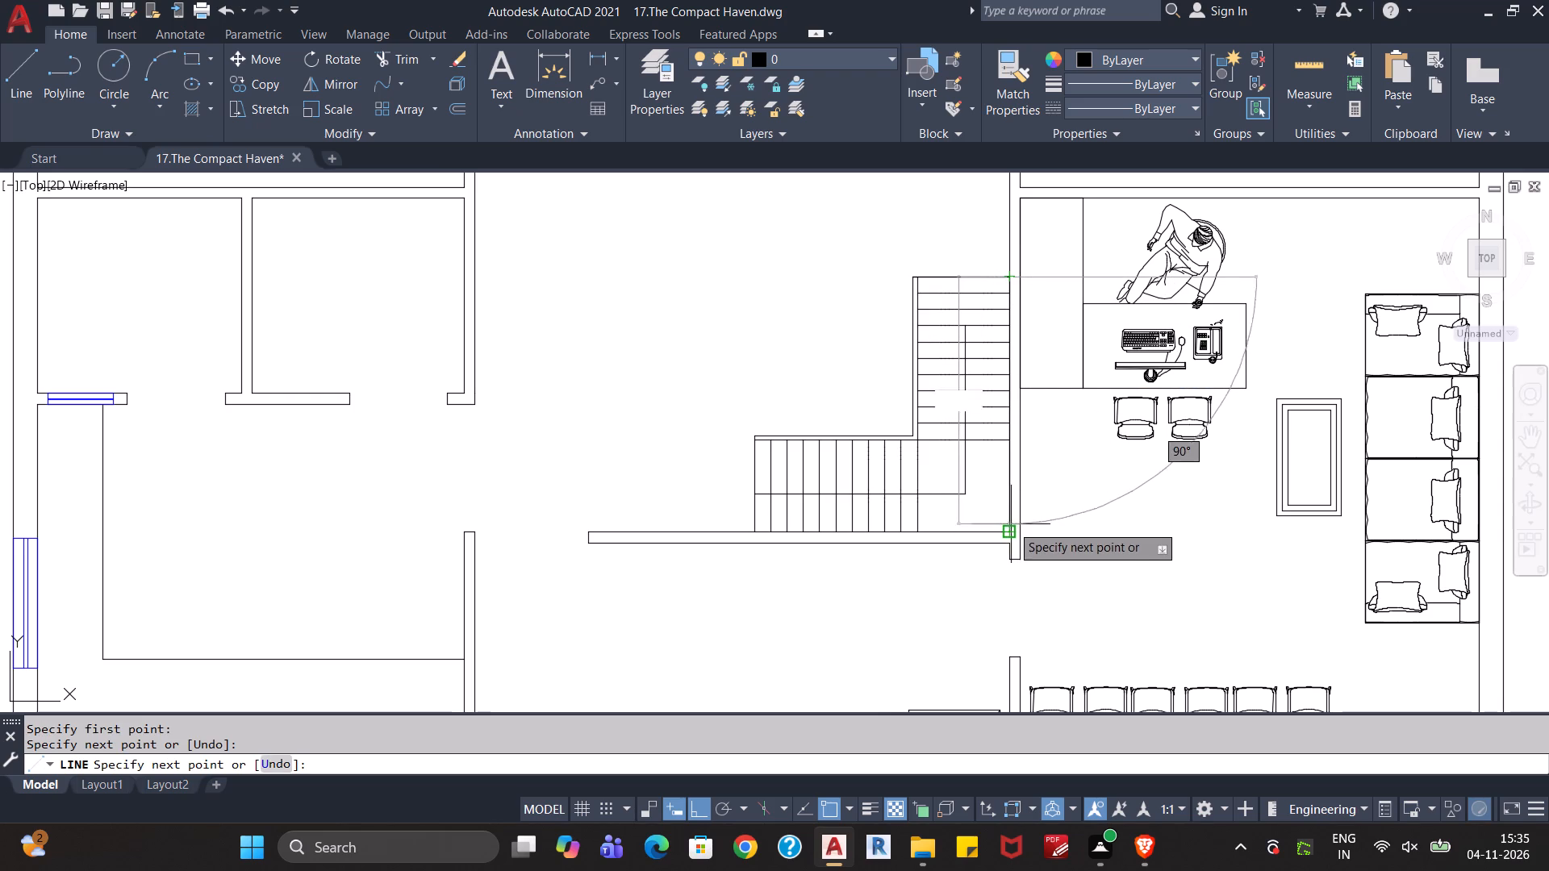
{"action": "left_click", "coordinate": [1008, 531]}
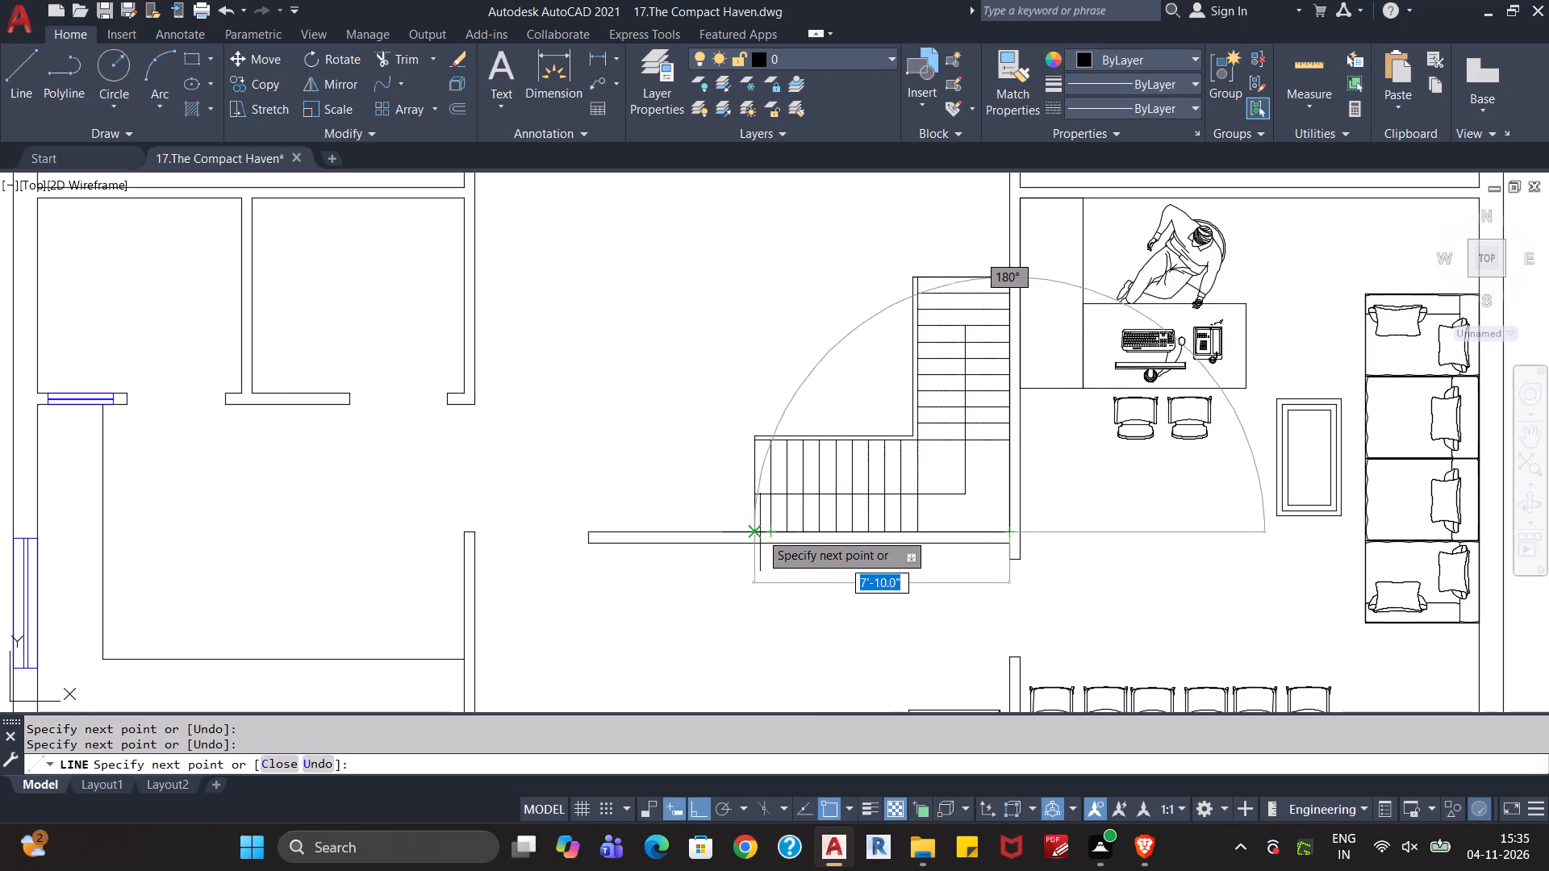
{"action": "left_click", "coordinate": [754, 531]}
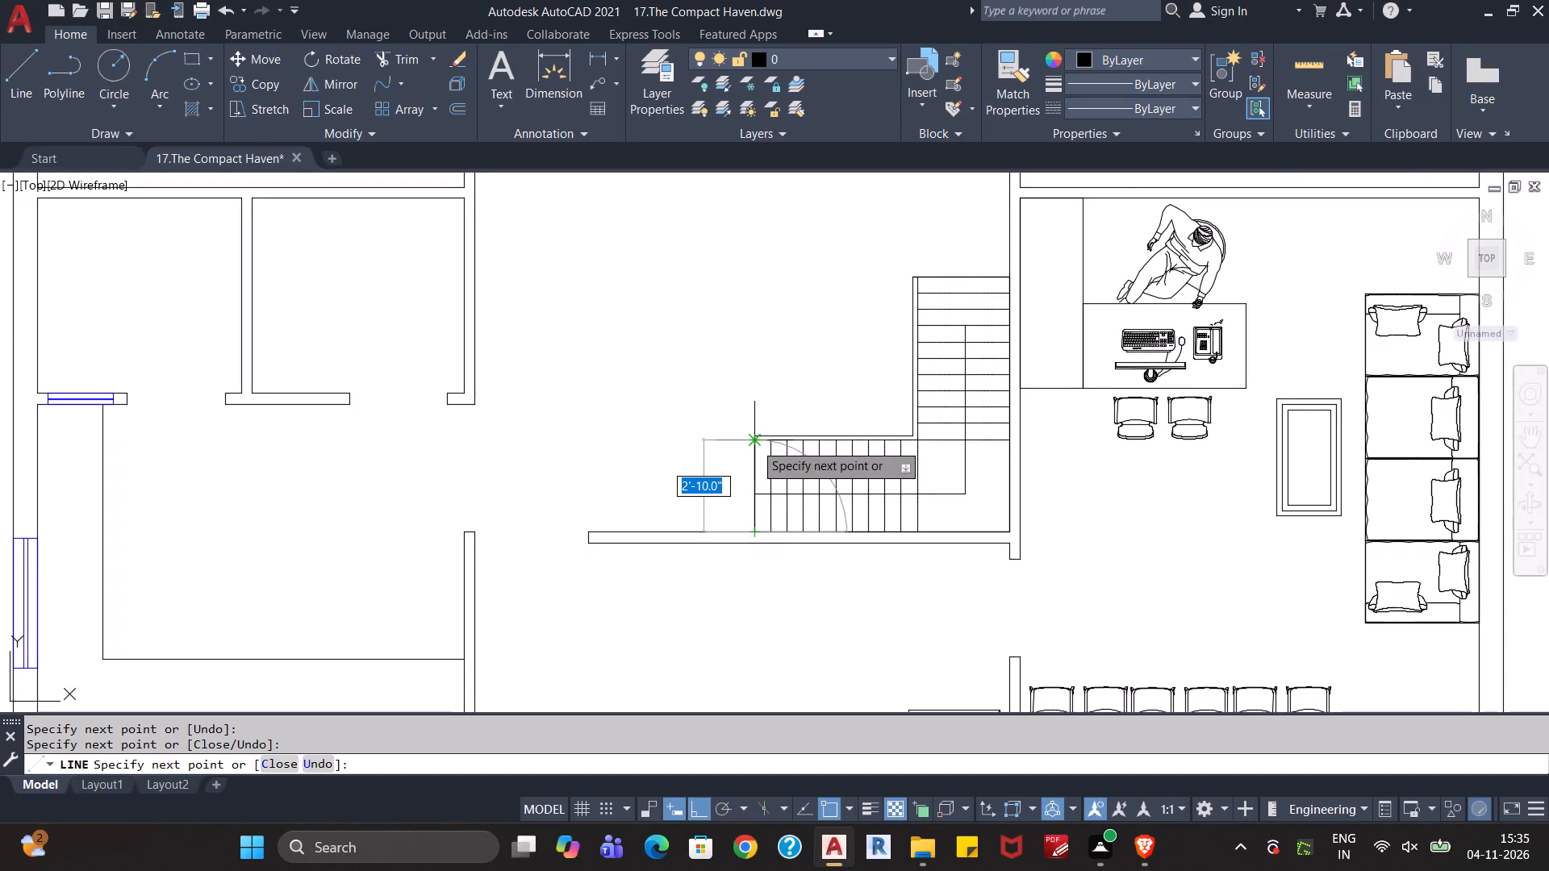
{"action": "scroll", "coordinate": [754, 443], "scroll_direction": "up", "scroll_amount": 4}
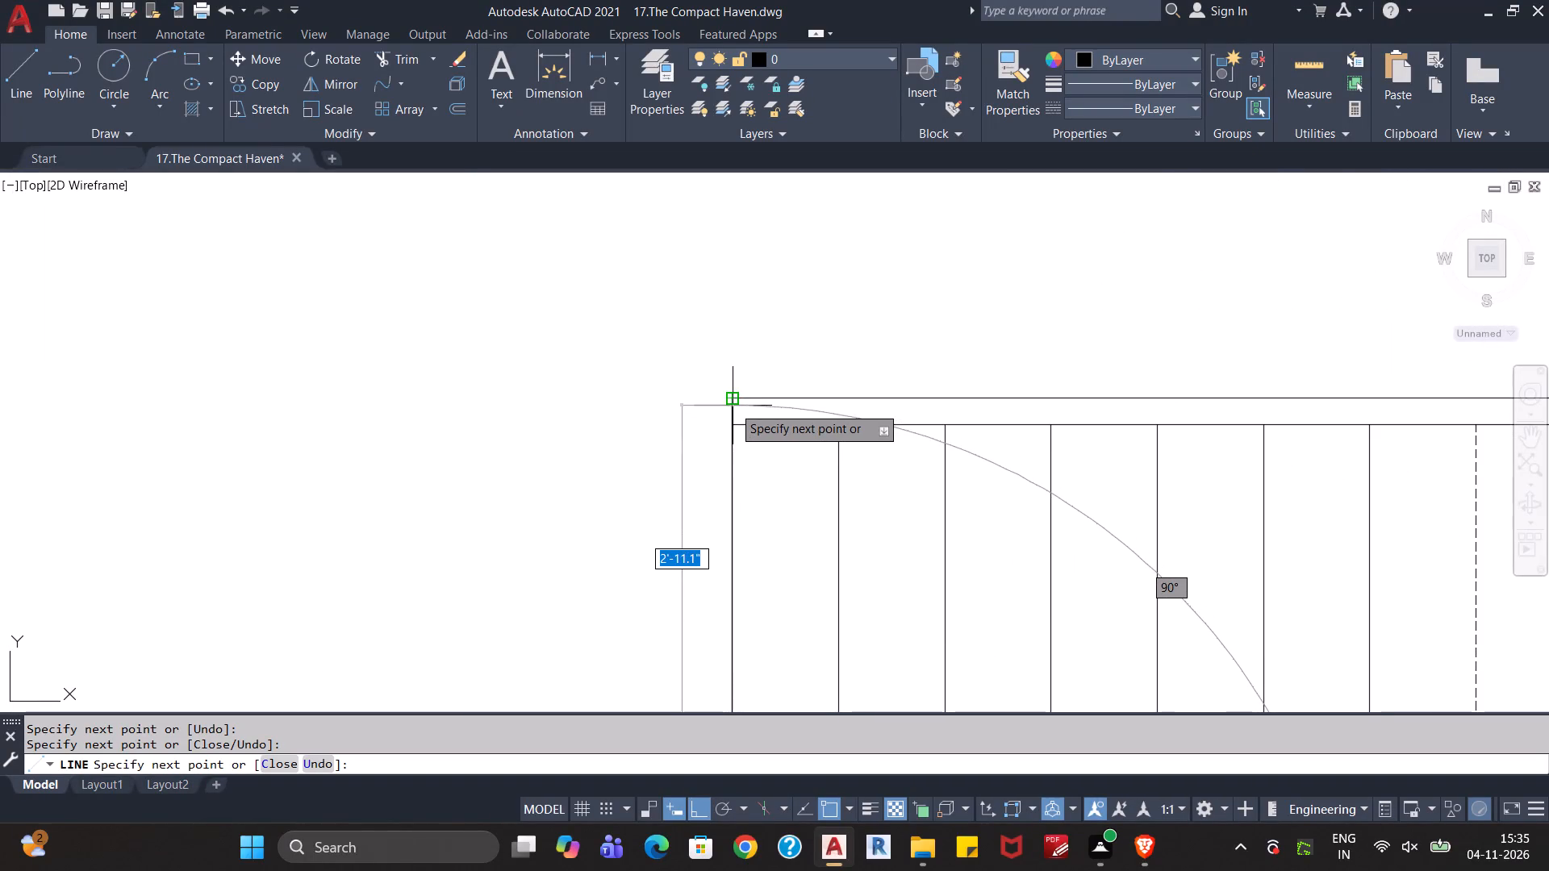
{"action": "left_click", "coordinate": [732, 406]}
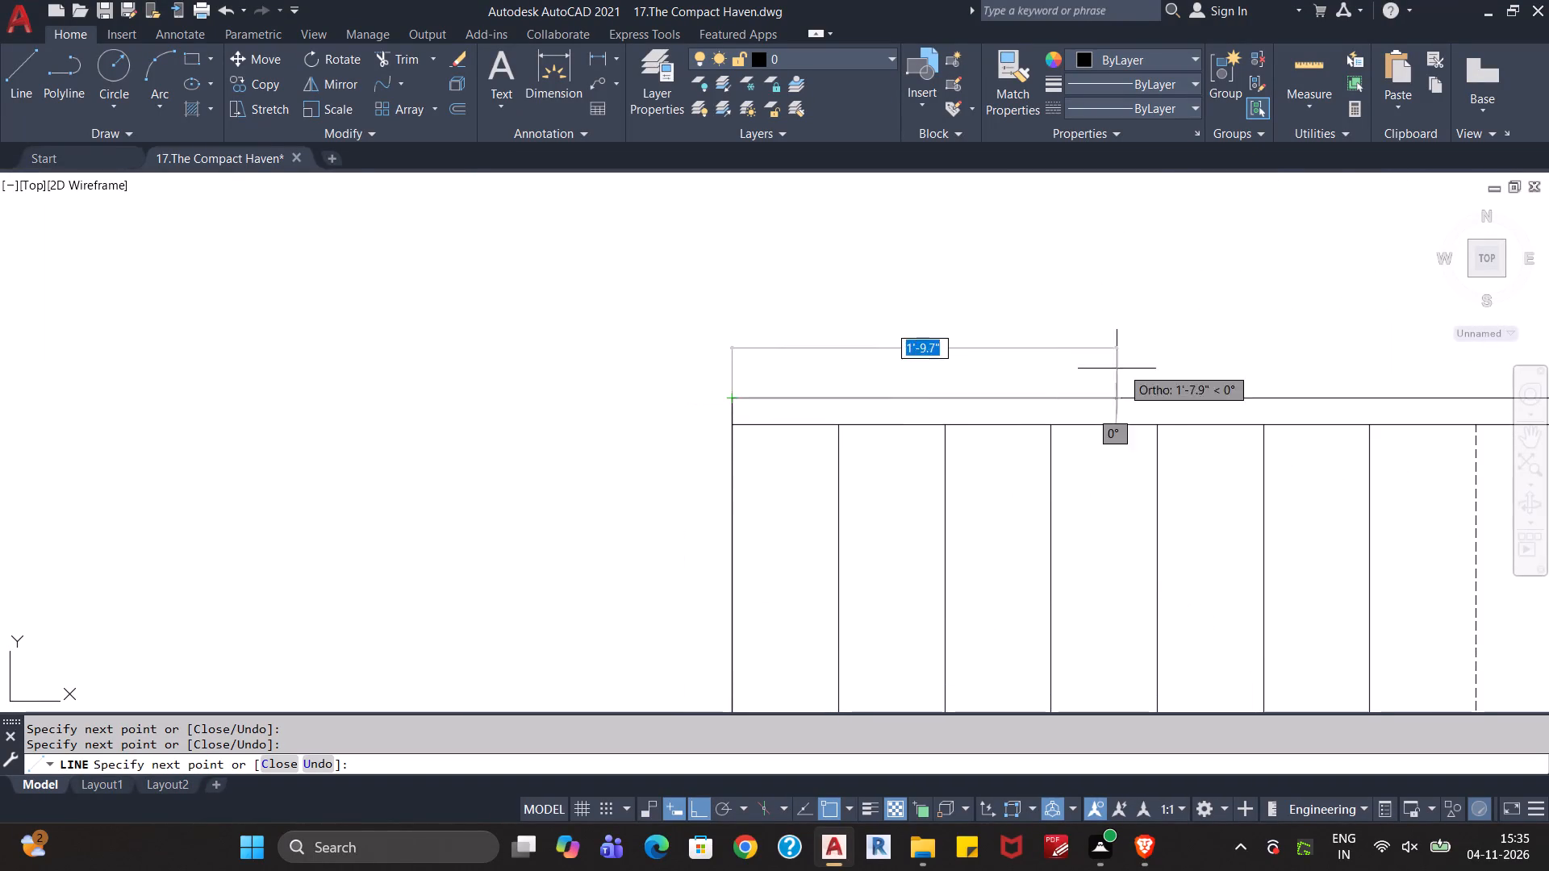
{"action": "scroll", "coordinate": [1163, 344], "scroll_direction": "down", "scroll_amount": 4}
{"action": "middle_click_drag", "start_coordinate": [1173, 337], "coordinate": [891, 390]}
{"action": "scroll", "coordinate": [1015, 384], "scroll_direction": "up", "scroll_amount": 3}
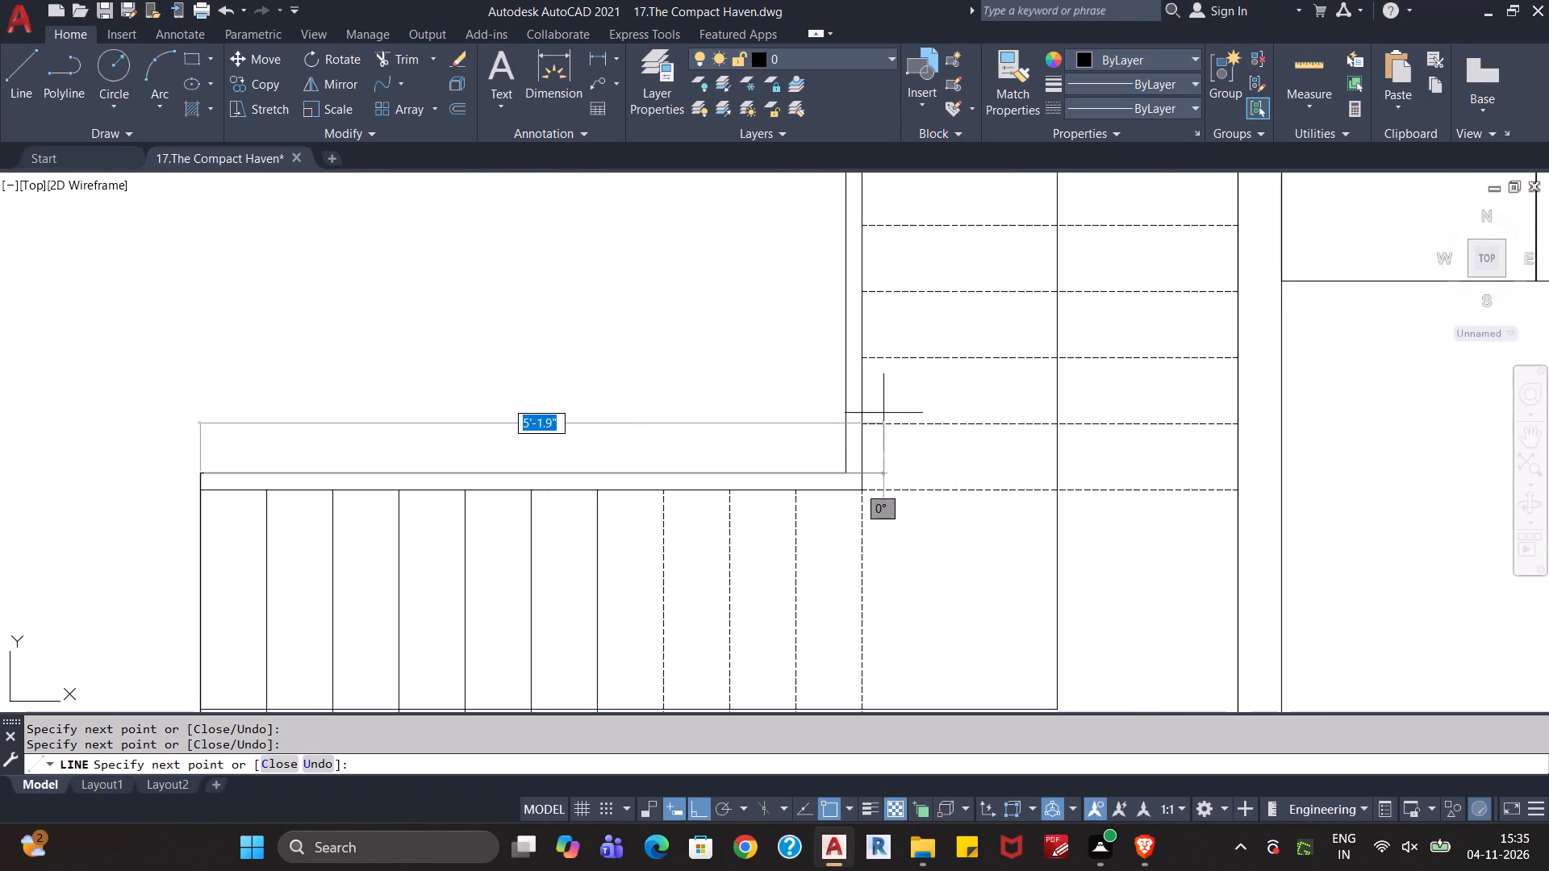
{"action": "left_click", "coordinate": [846, 471]}
{"action": "middle_click_drag", "start_coordinate": [824, 304], "coordinate": [745, 599]}
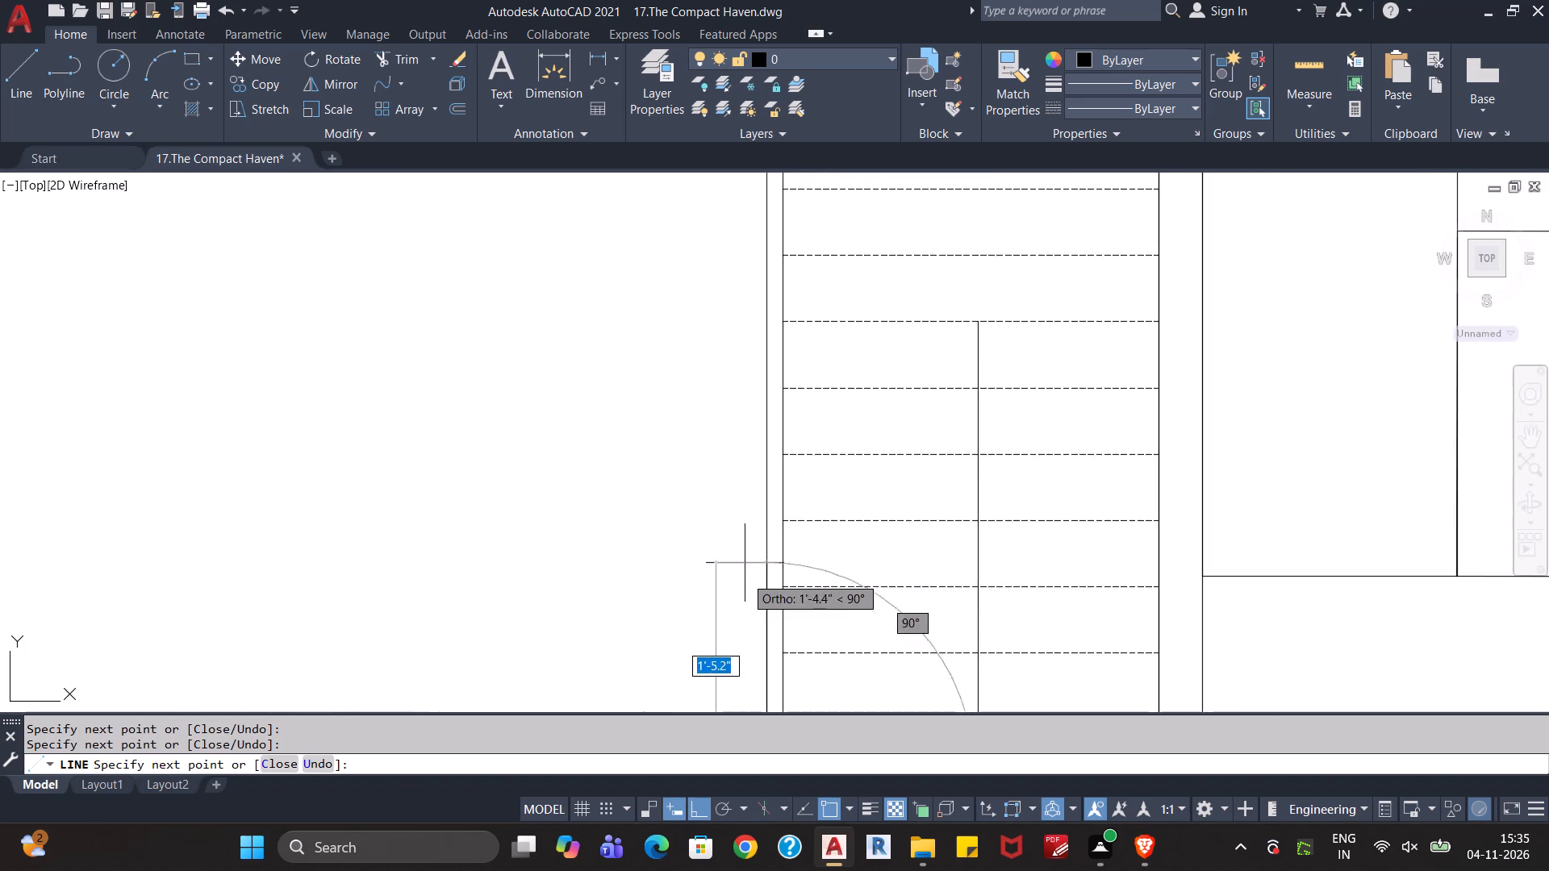
{"action": "scroll", "coordinate": [748, 441], "scroll_direction": "down", "scroll_amount": 3}
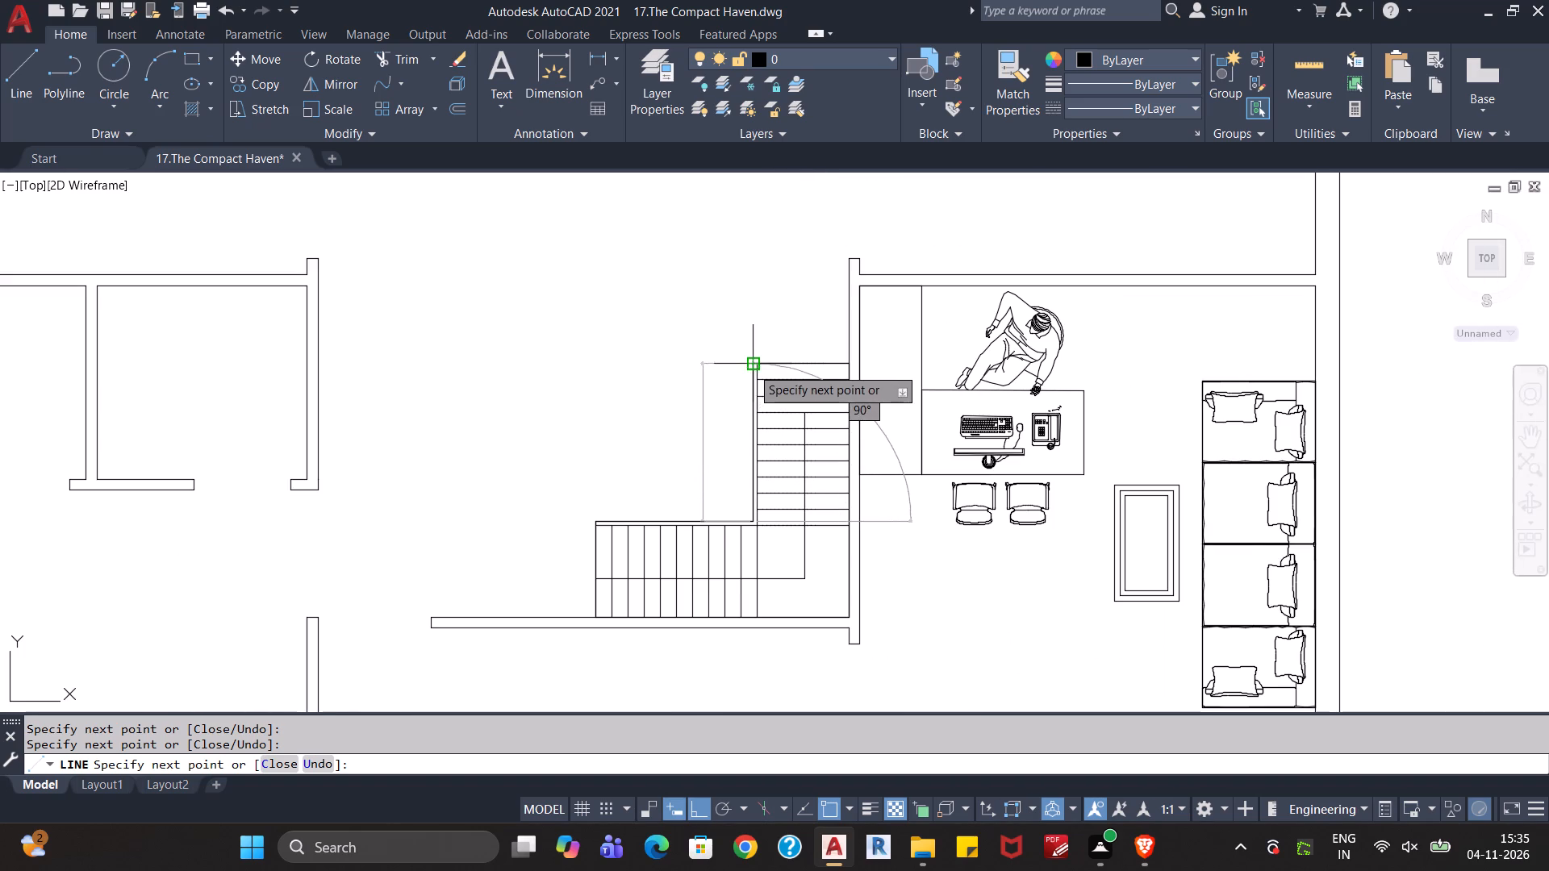
{"action": "left_click", "coordinate": [751, 367]}
{"action": "key", "text": "Escape"}
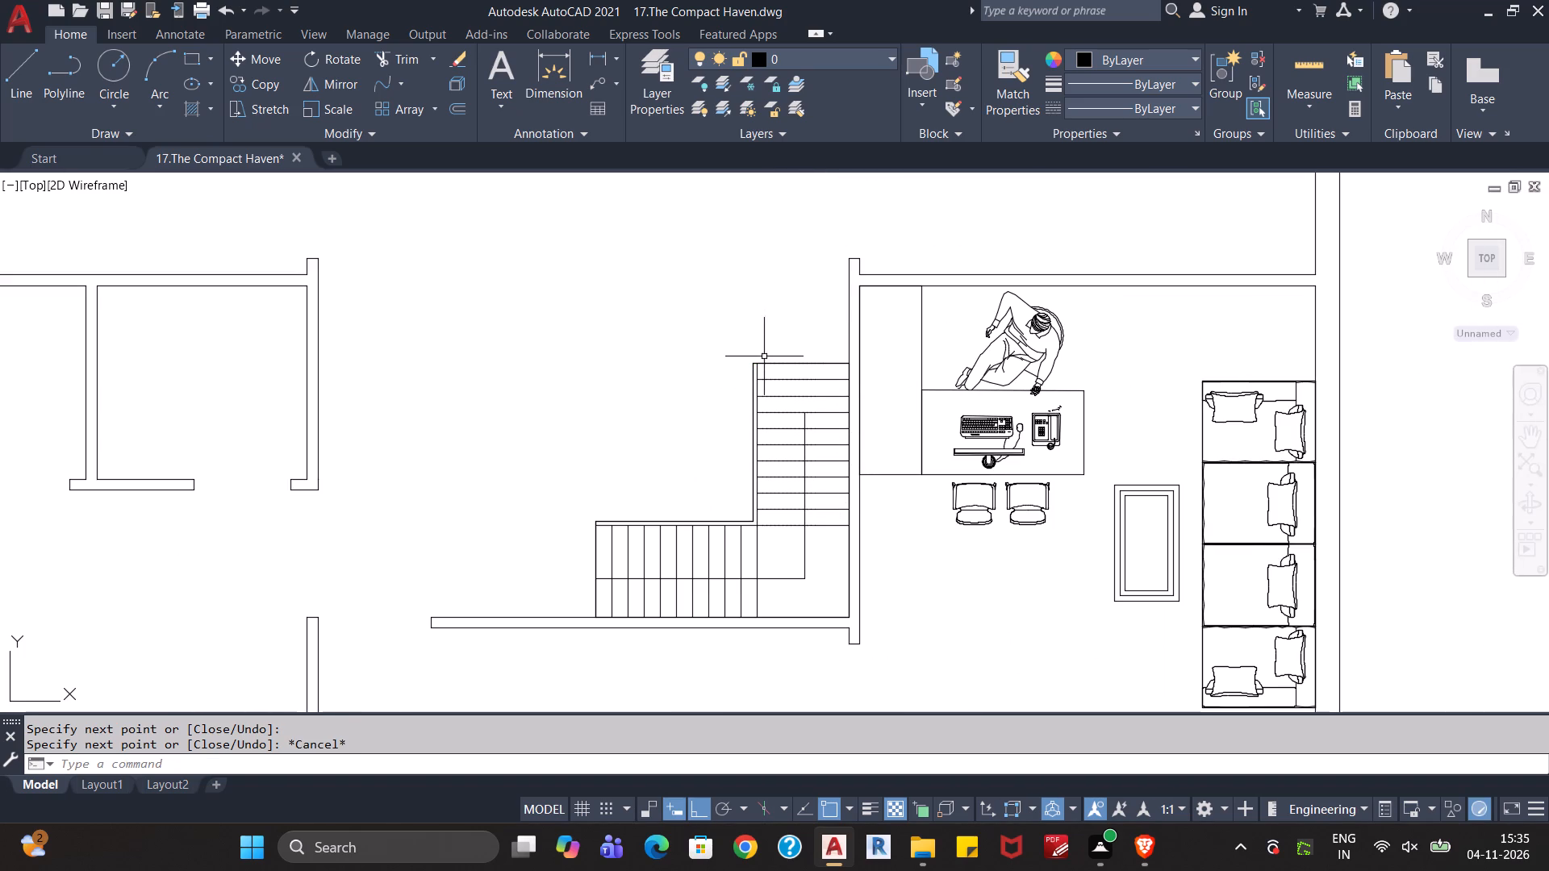
Join the six traced outline lines and the two inner edge lines bordering the treads of both staircase flights into polylines.
{"action": "left_click", "coordinate": [765, 361]}
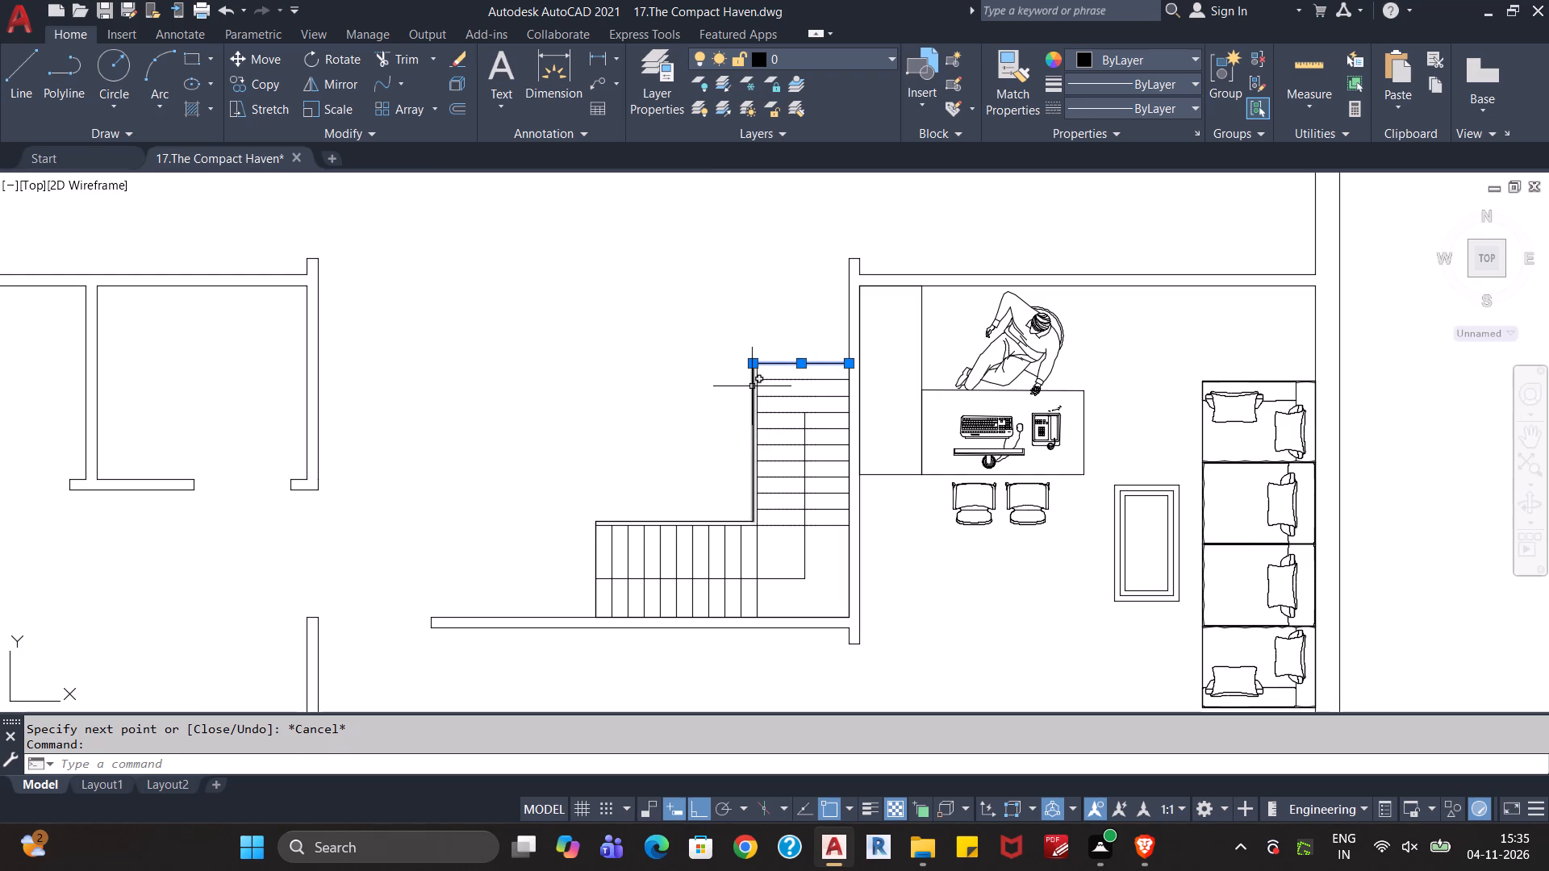
{"action": "left_click", "coordinate": [752, 386]}
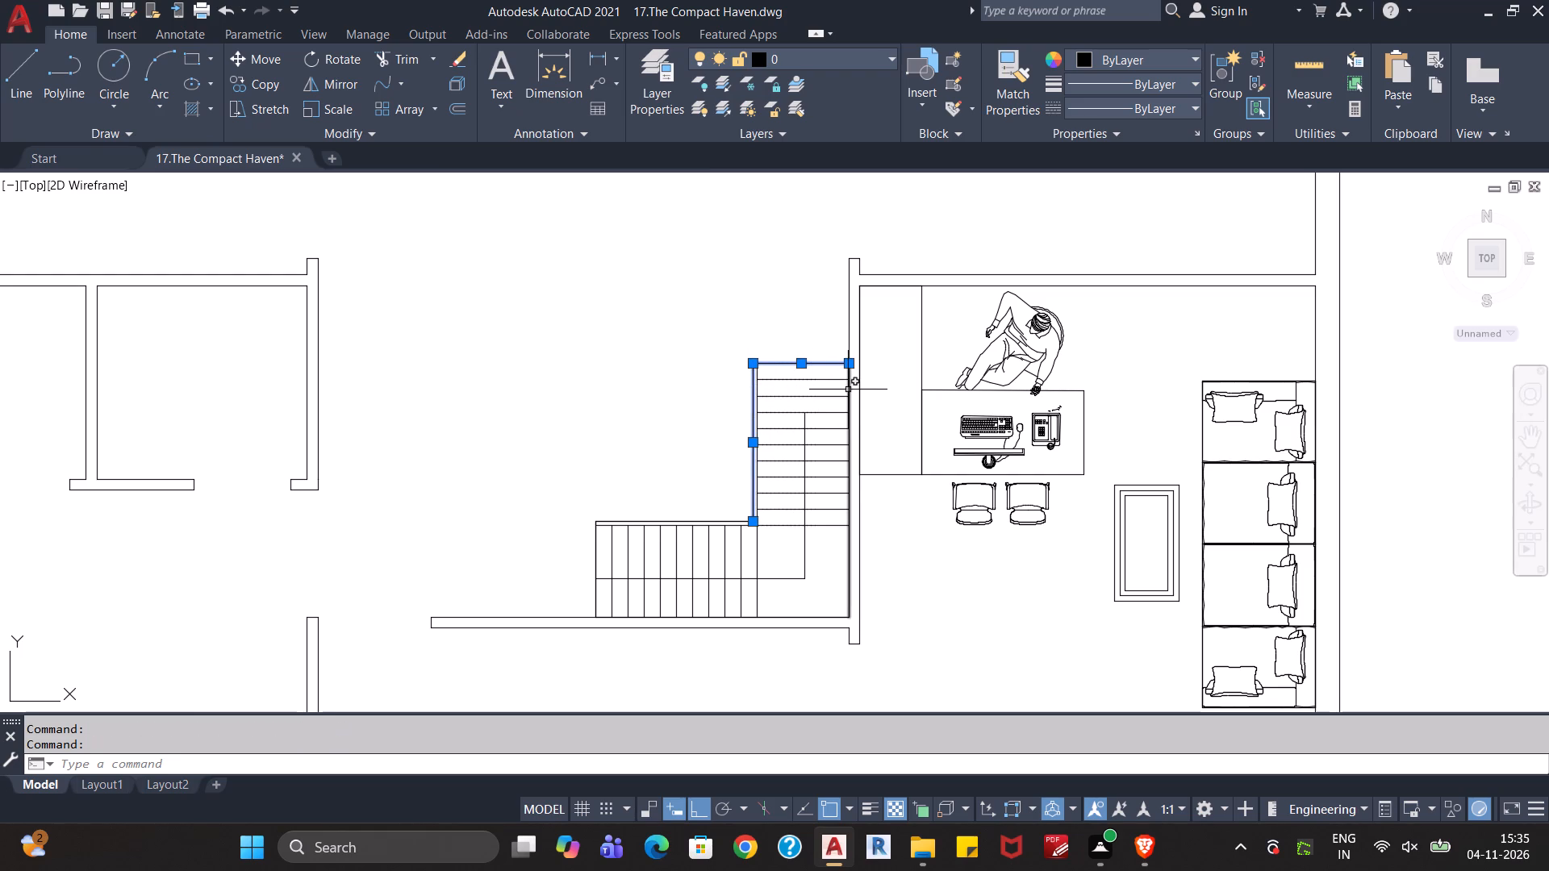
{"action": "left_click", "coordinate": [848, 390]}
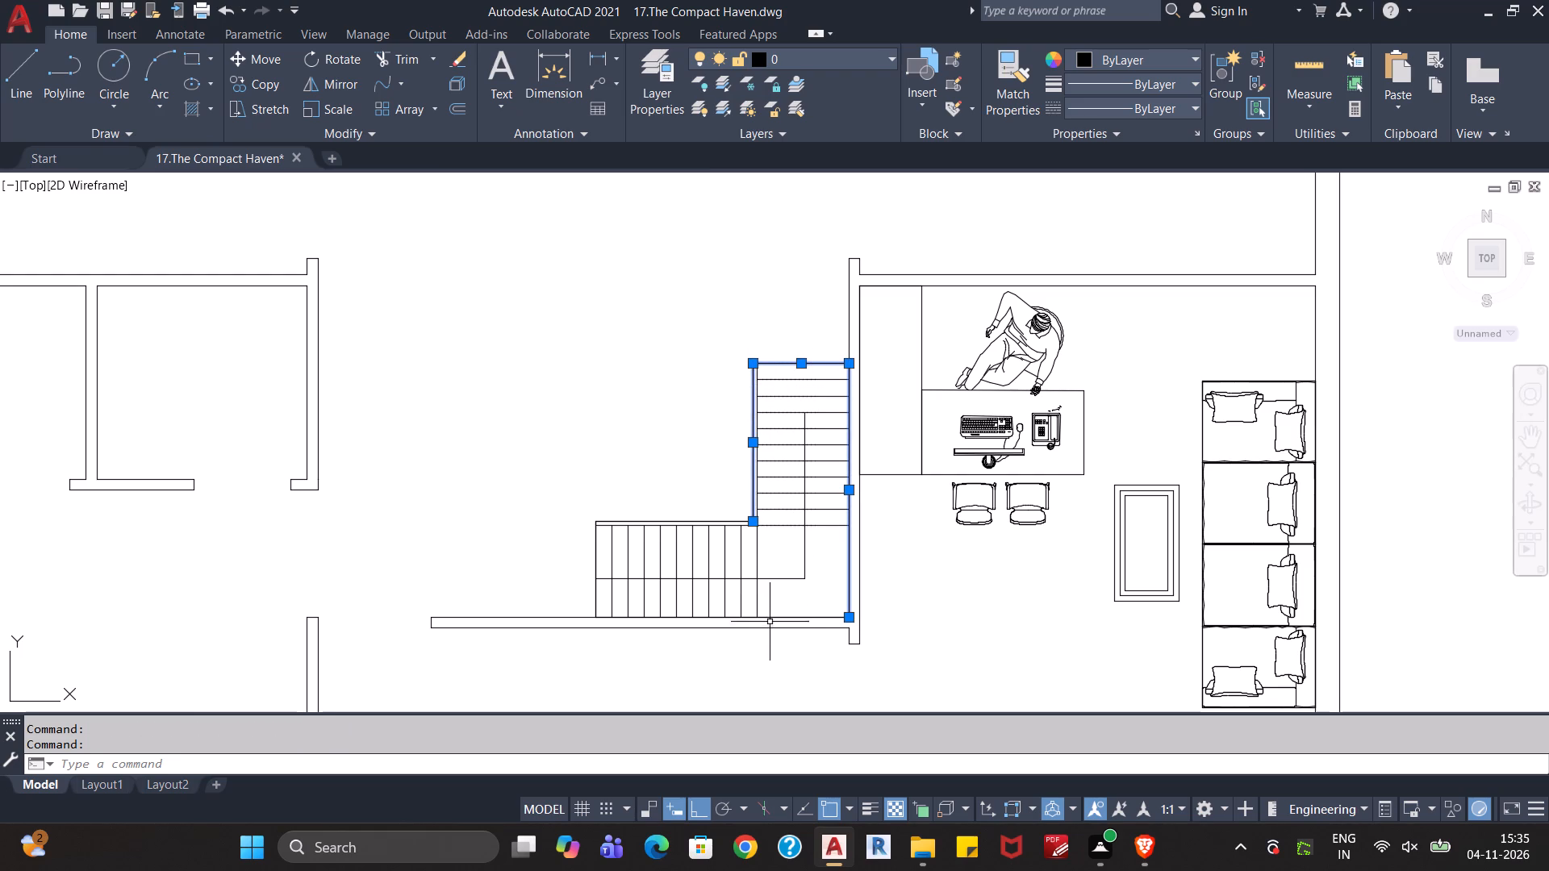
{"action": "left_click", "coordinate": [774, 619]}
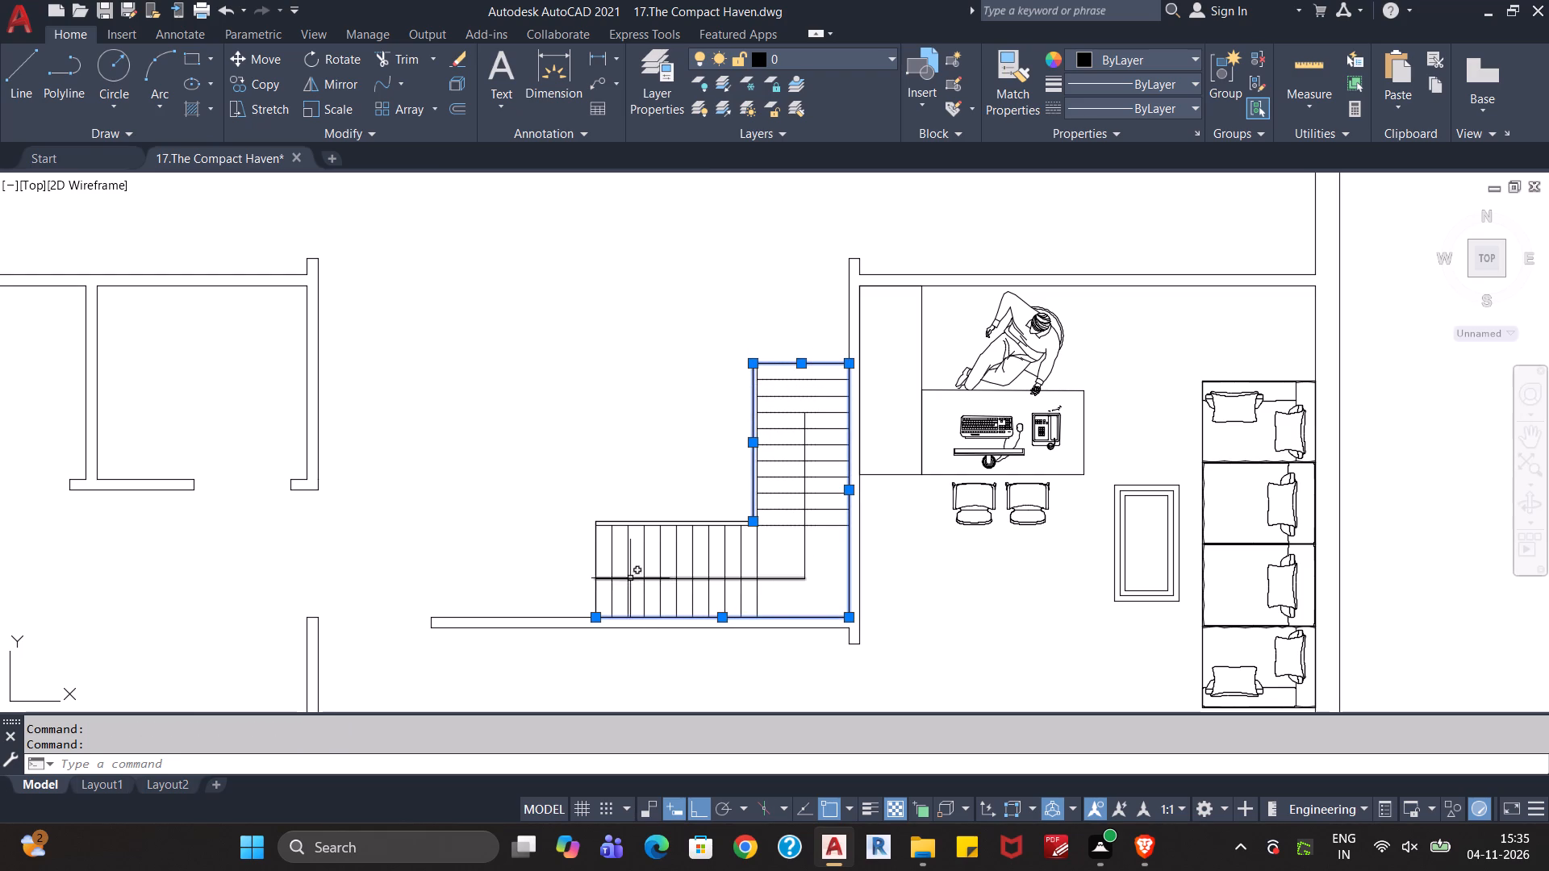
{"action": "left_click", "coordinate": [595, 565]}
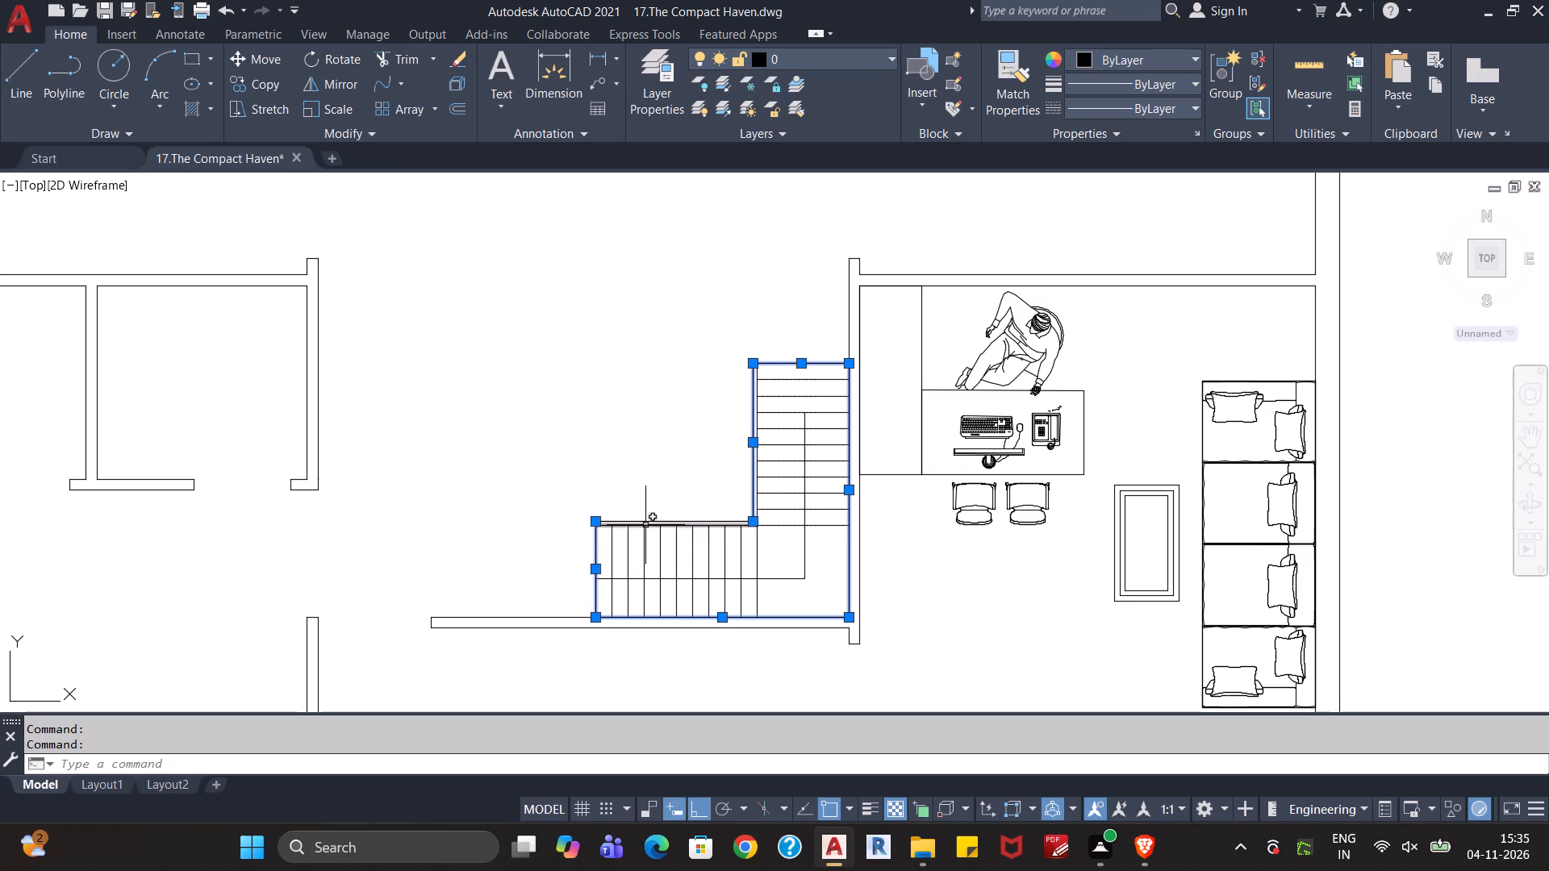
{"action": "left_click", "coordinate": [649, 521]}
{"action": "scroll", "coordinate": [737, 515], "scroll_direction": "up", "scroll_amount": 3}
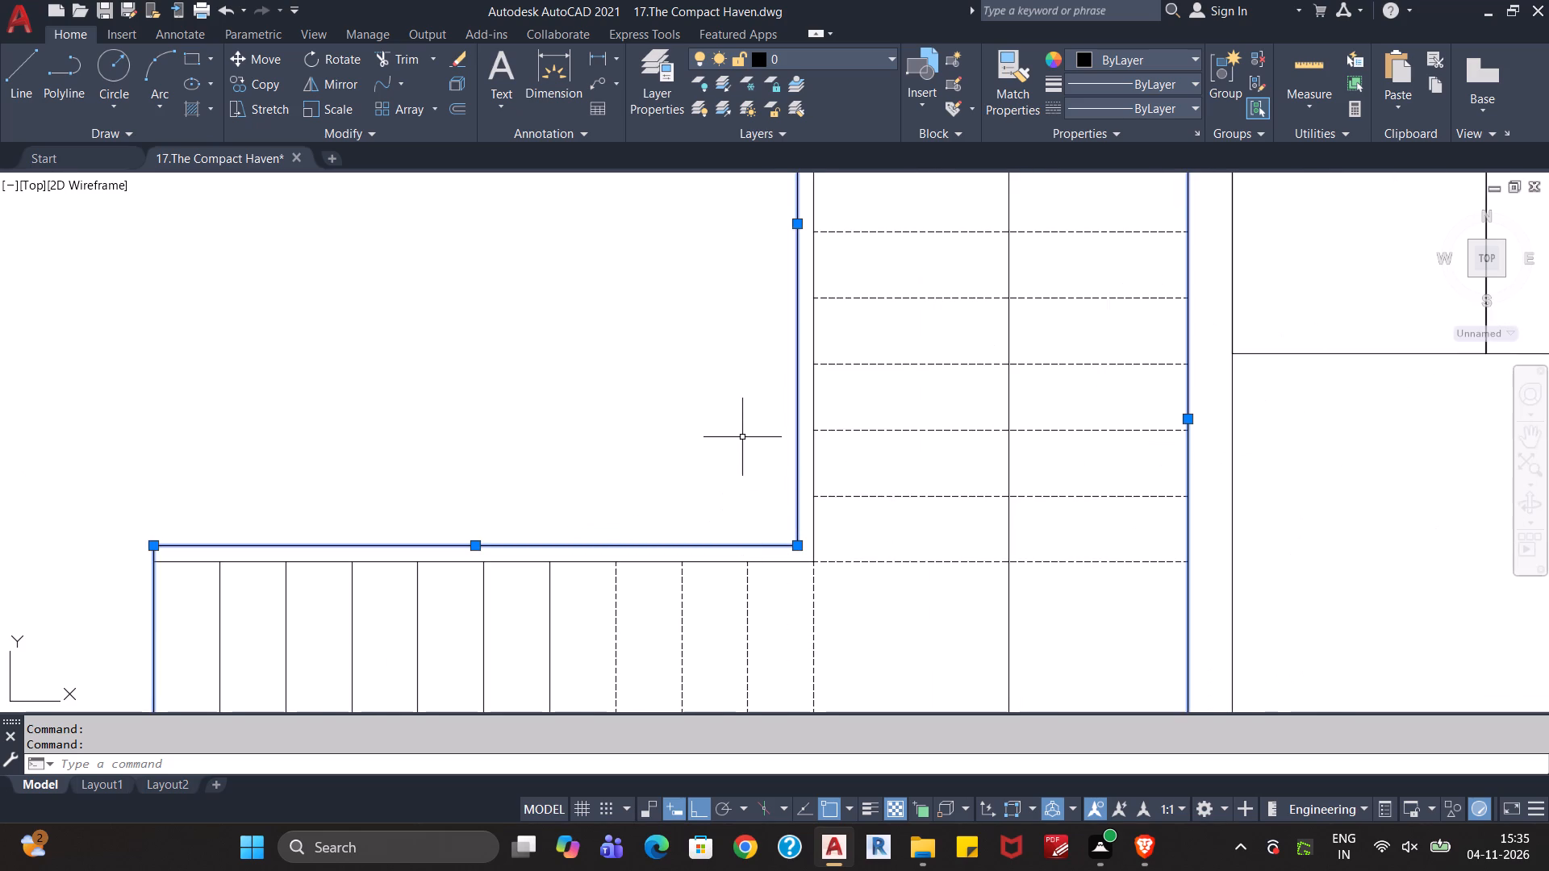
{"action": "left_click", "coordinate": [718, 564]}
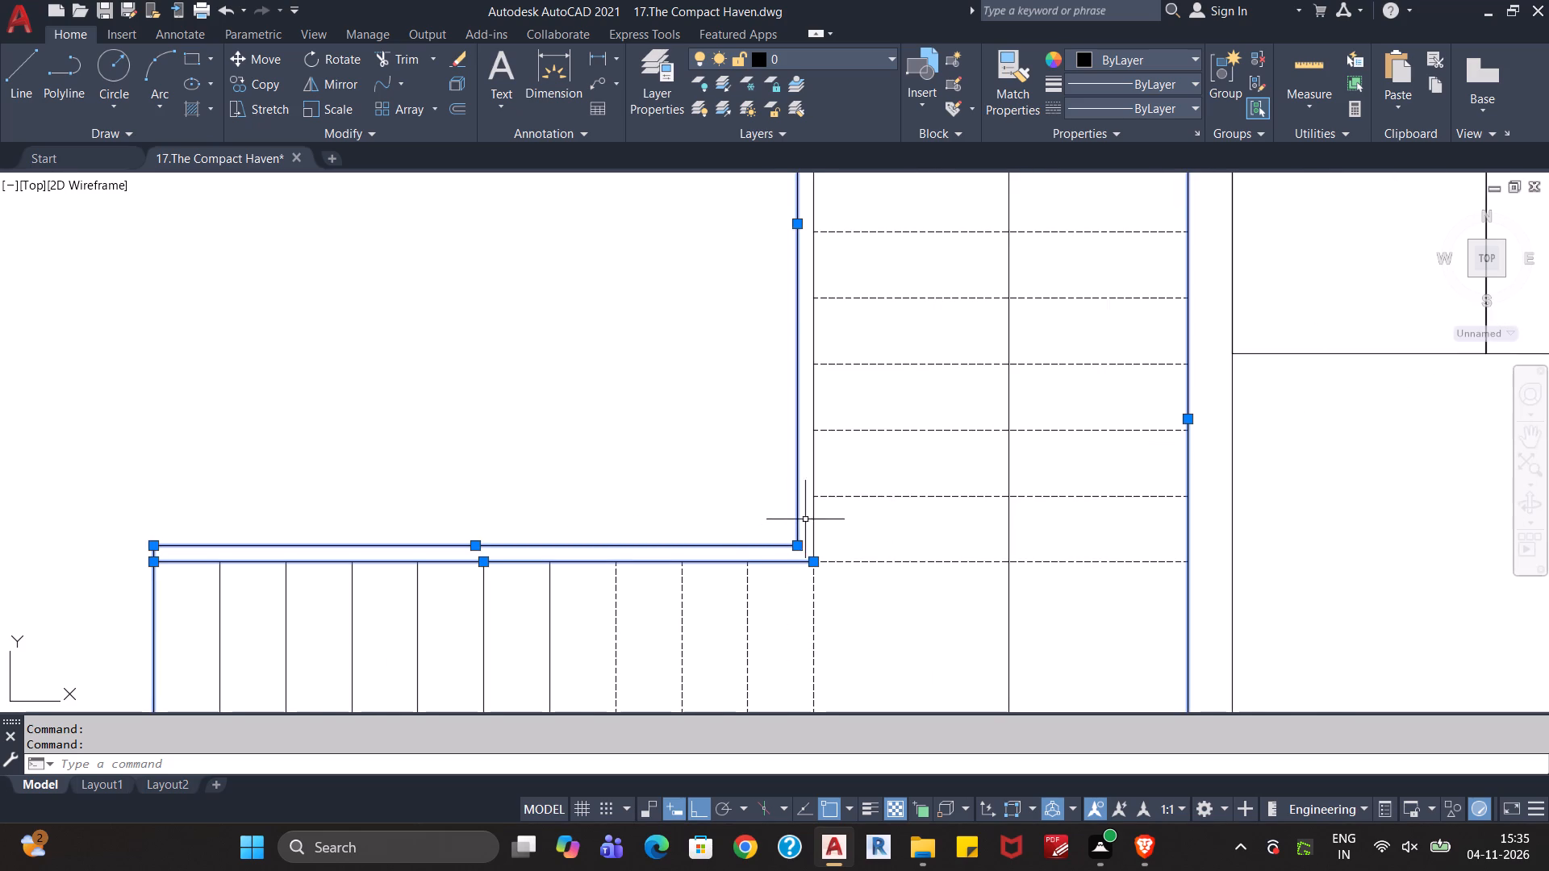
{"action": "left_click", "coordinate": [814, 506]}
{"action": "scroll", "coordinate": [726, 486], "scroll_direction": "down", "scroll_amount": 2}
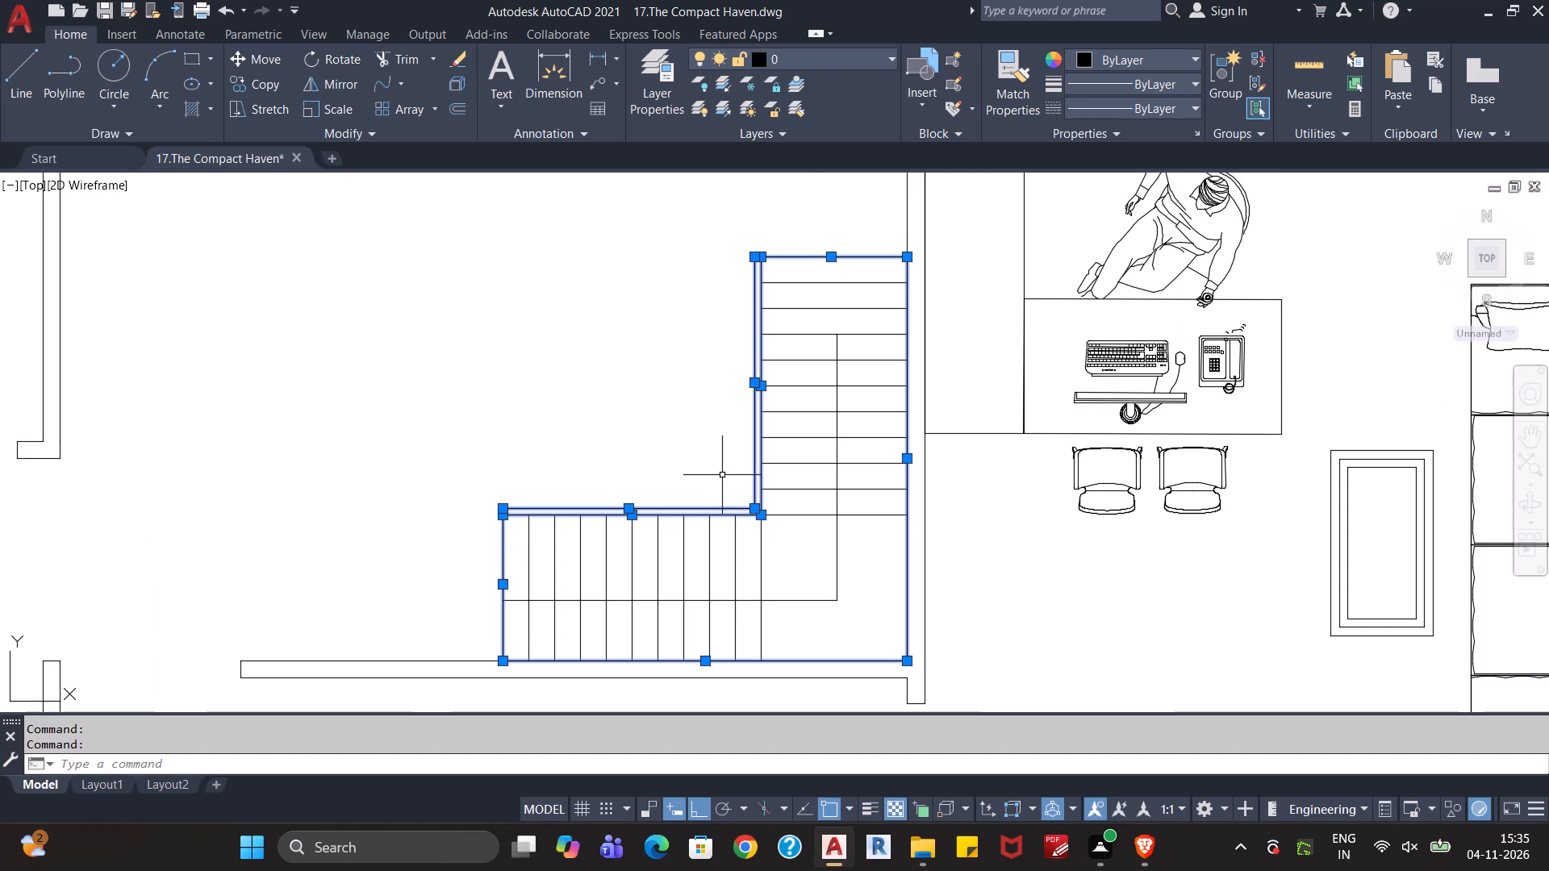
{"action": "type", "text": "join"}
{"action": "key", "text": "Return"}
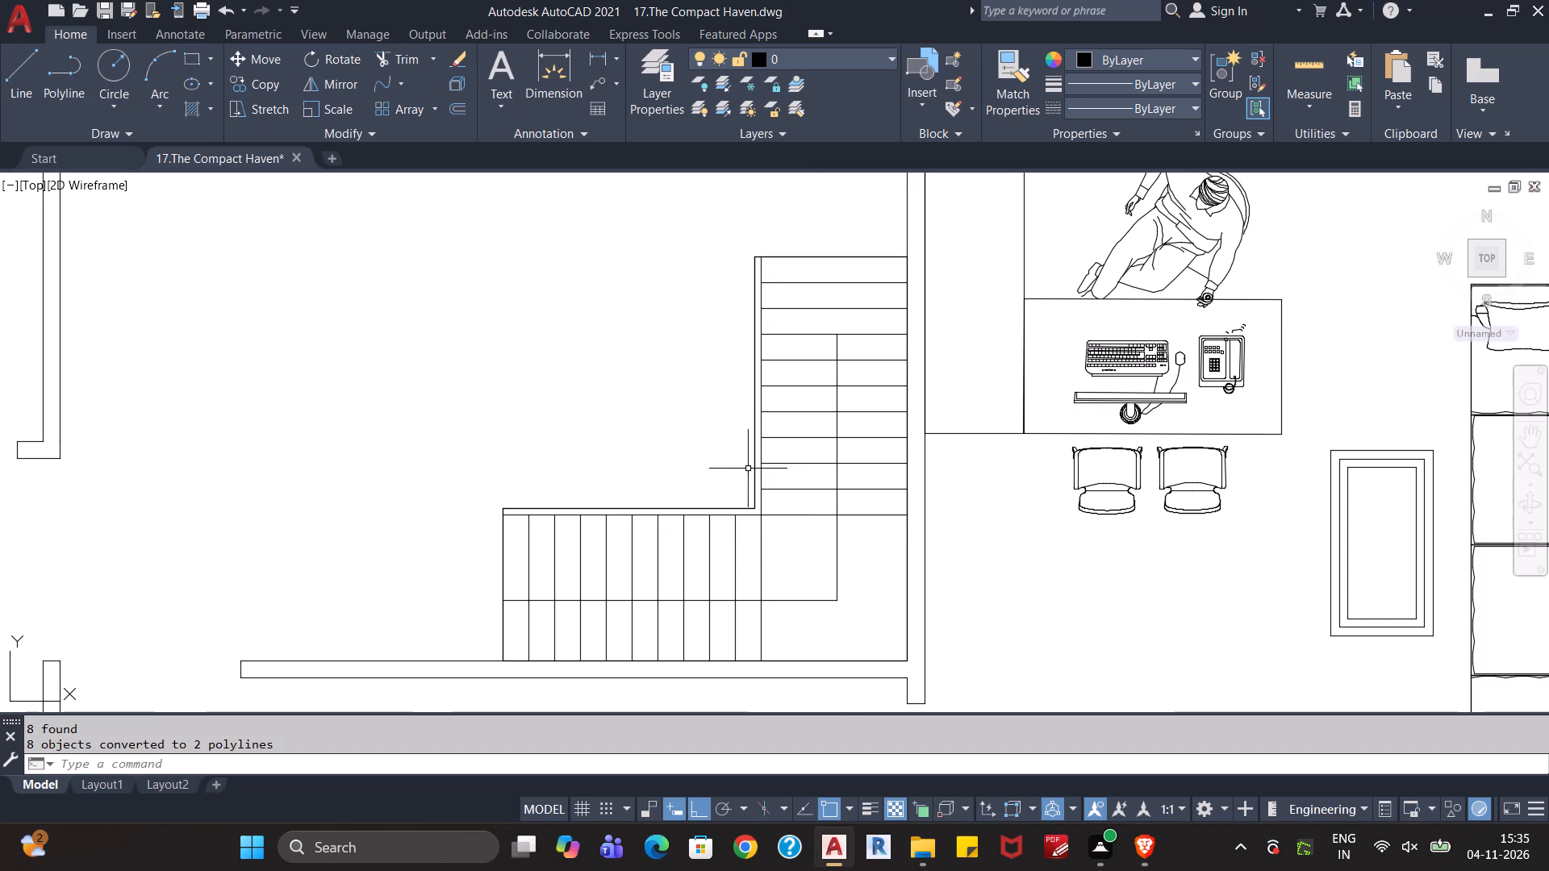
{"action": "key", "text": "Escape"}
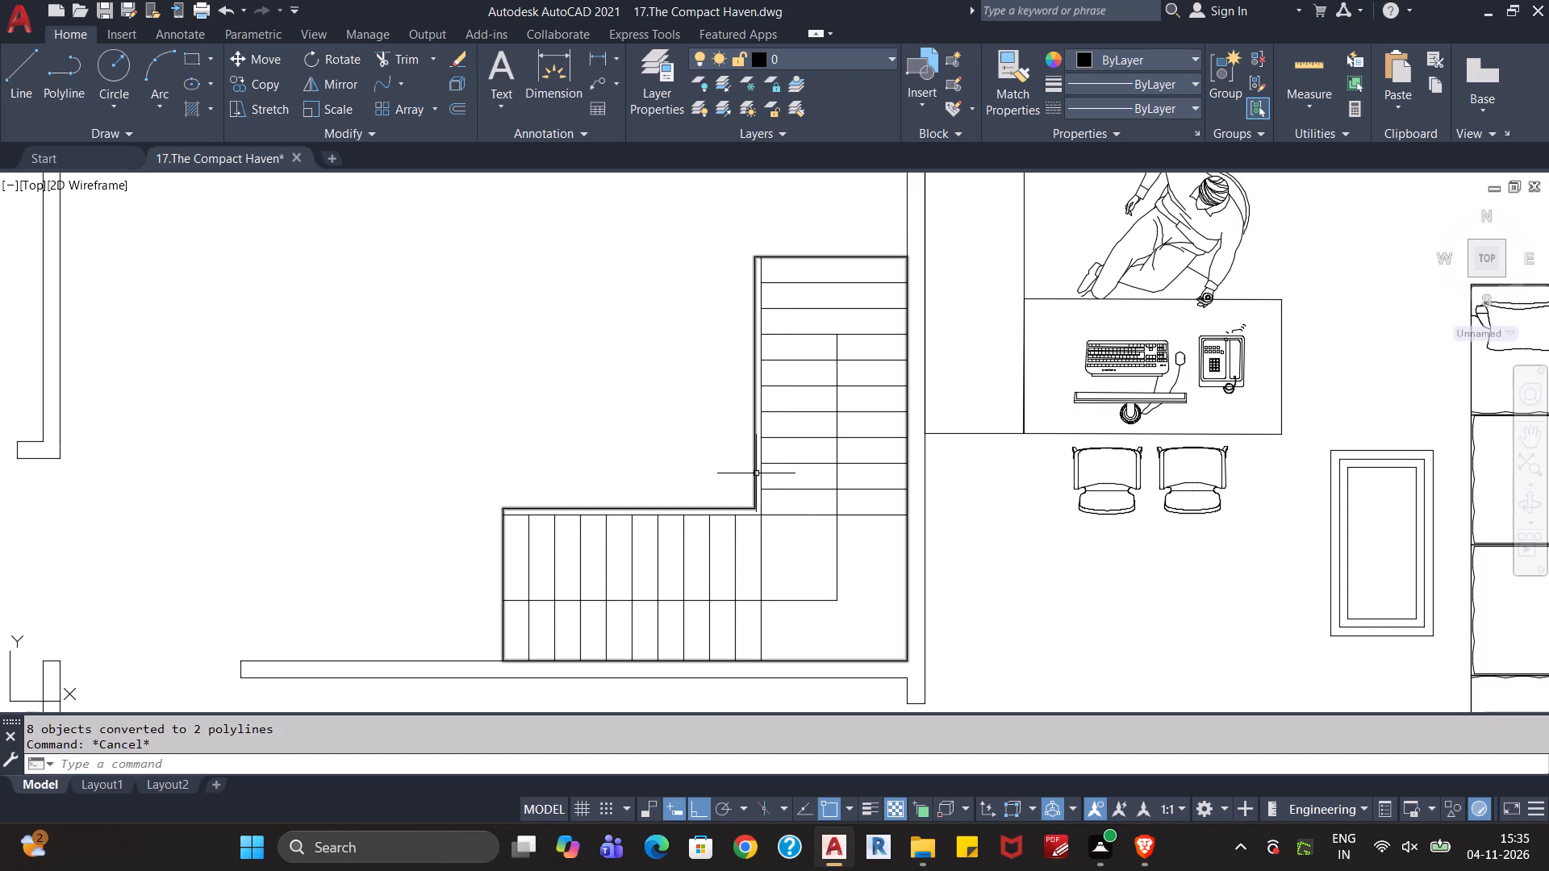
{"action": "key", "text": "Escape"}
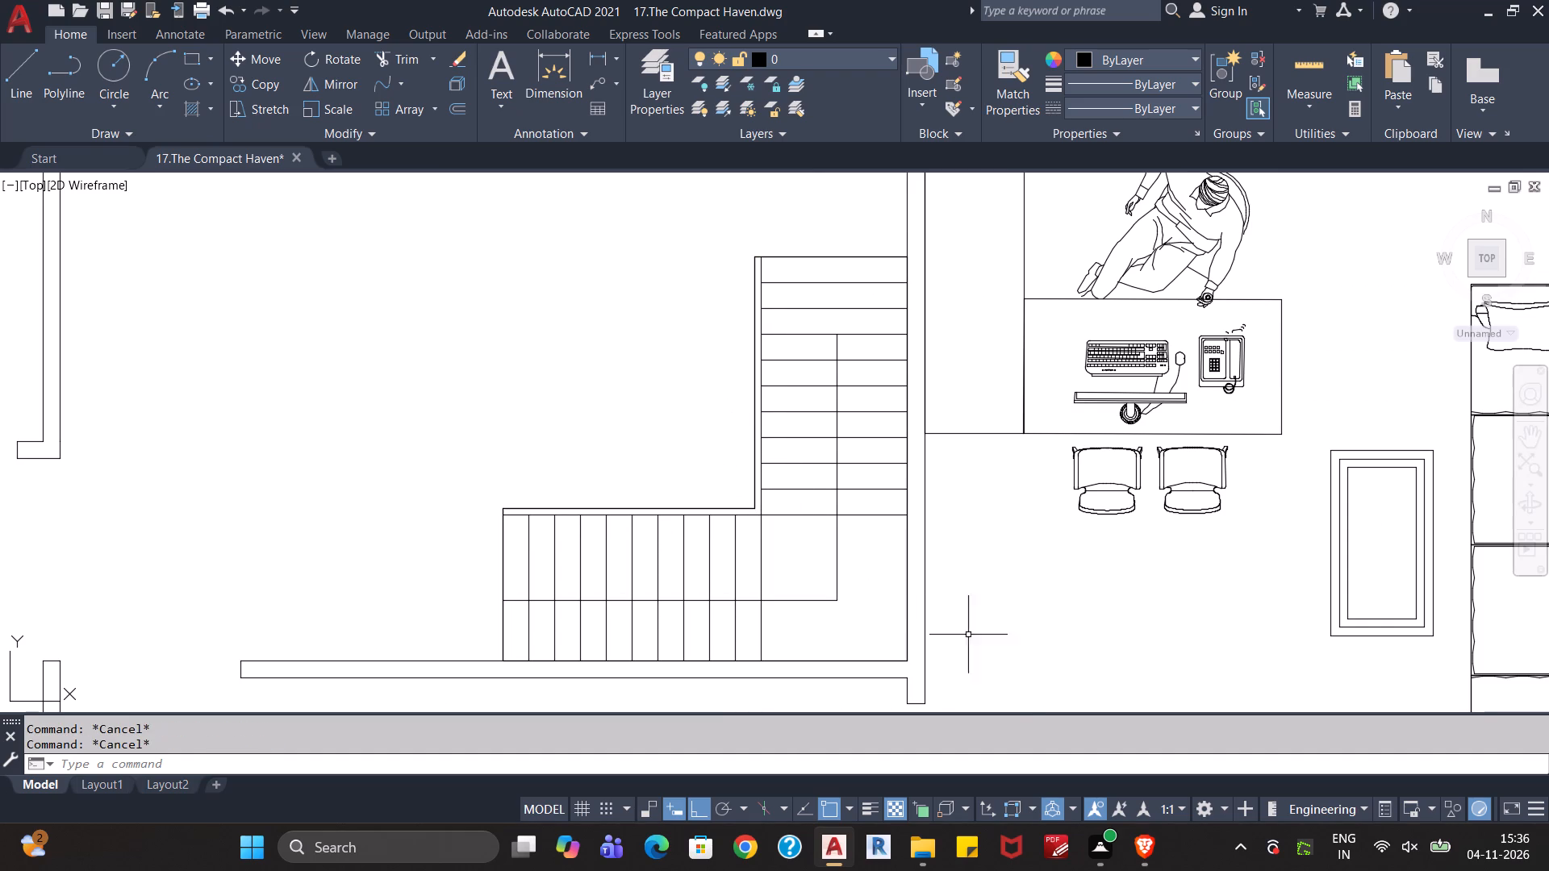
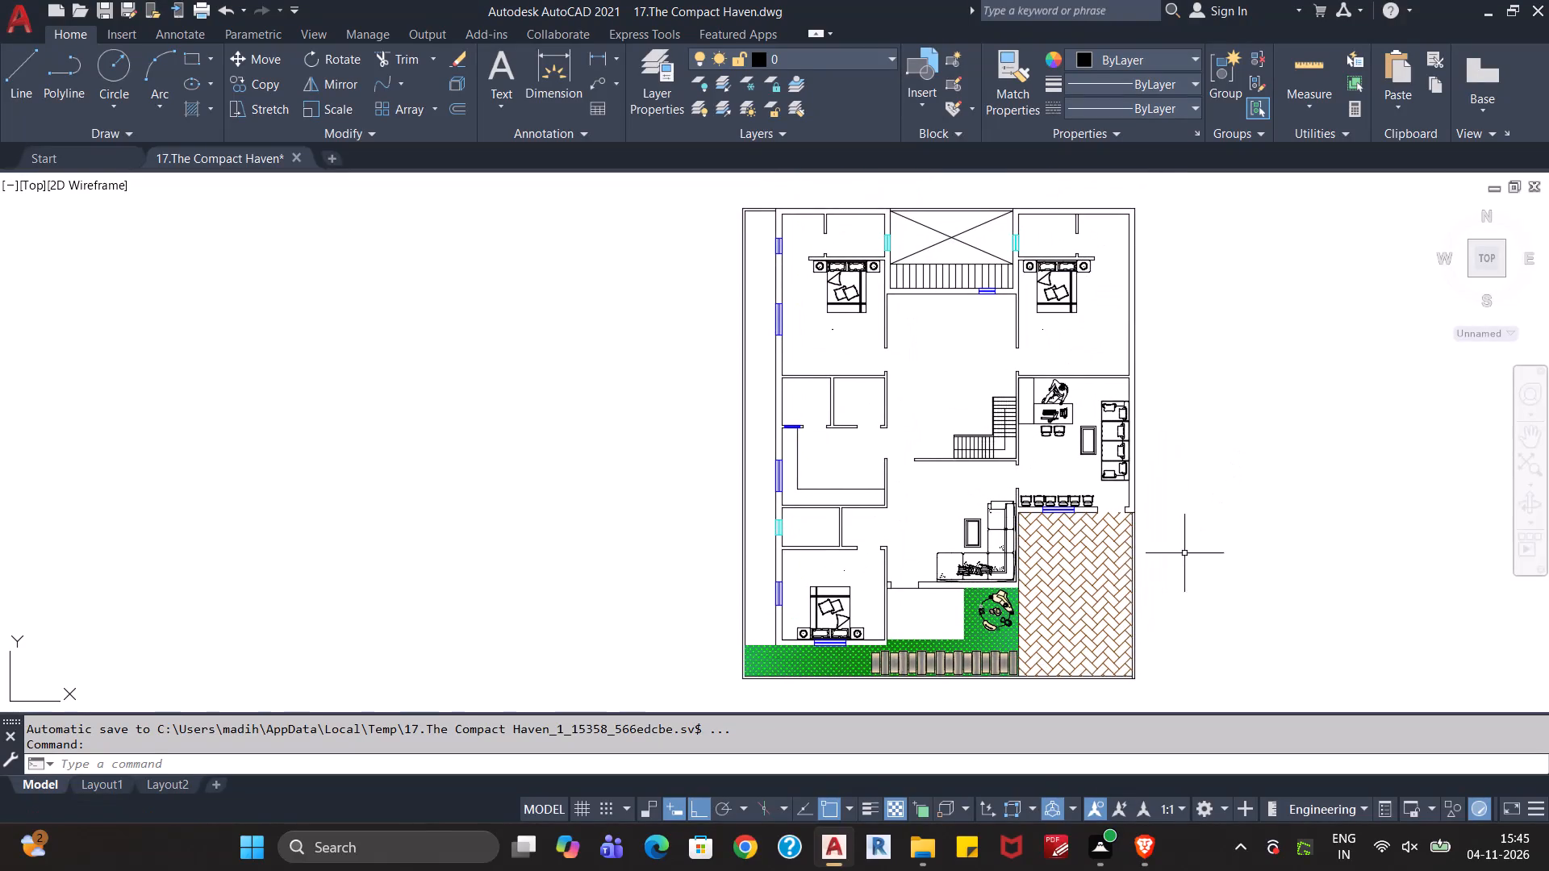
Open the drawing "CAD blocks-Cars complete views" from the Vehicles folder of the block library.
{"action": "middle_click_drag", "start_coordinate": [1230, 510], "coordinate": [1173, 482]}
{"action": "middle_click_drag", "start_coordinate": [1217, 498], "coordinate": [1182, 508]}
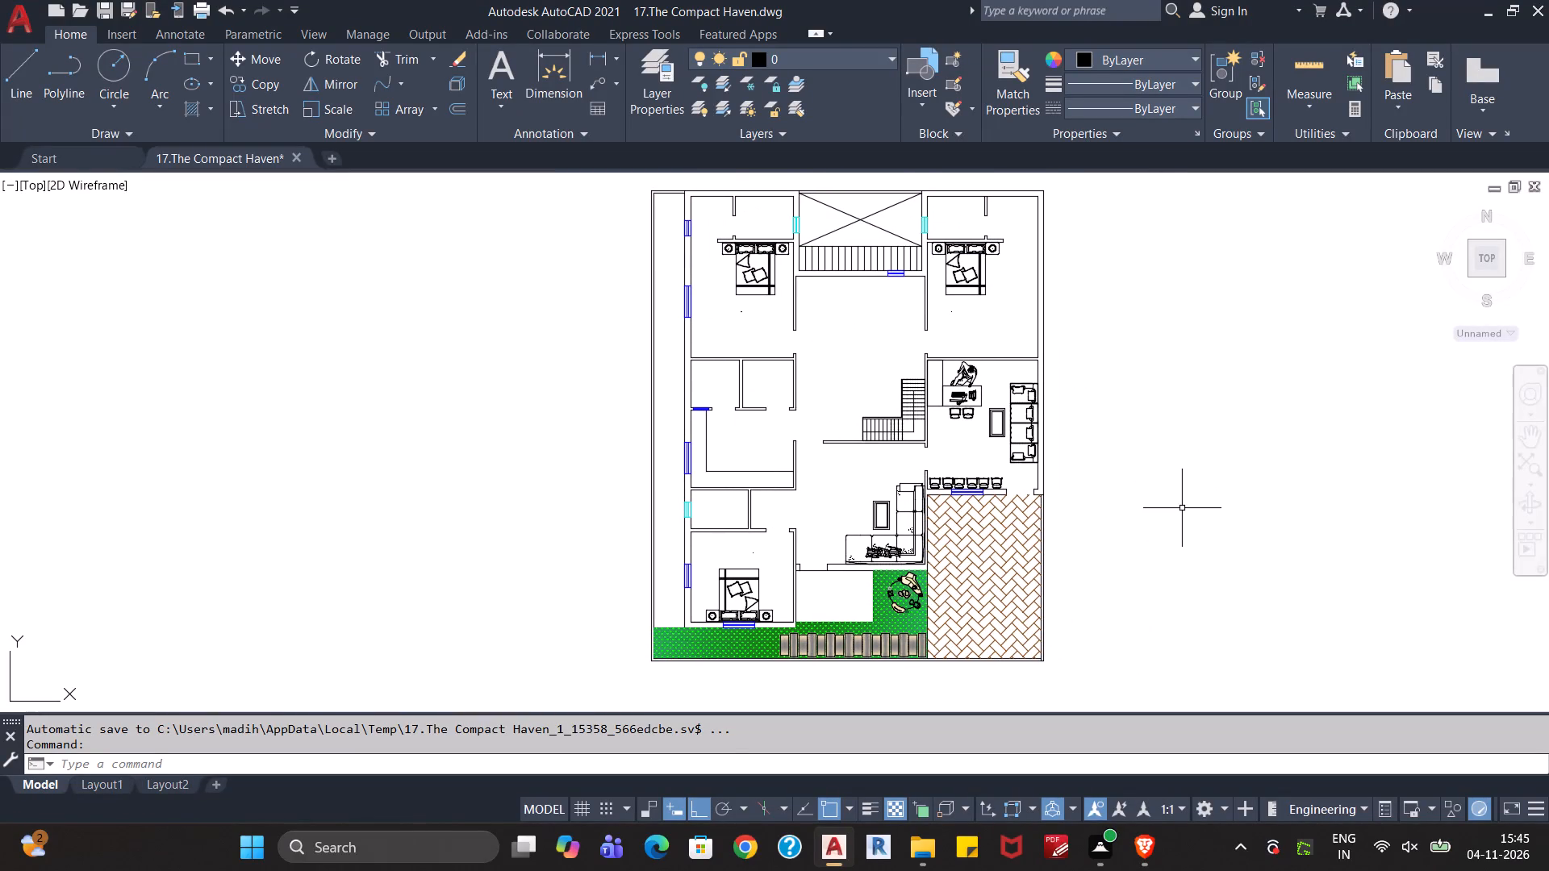
{"action": "key", "text": "ctrl+o"}
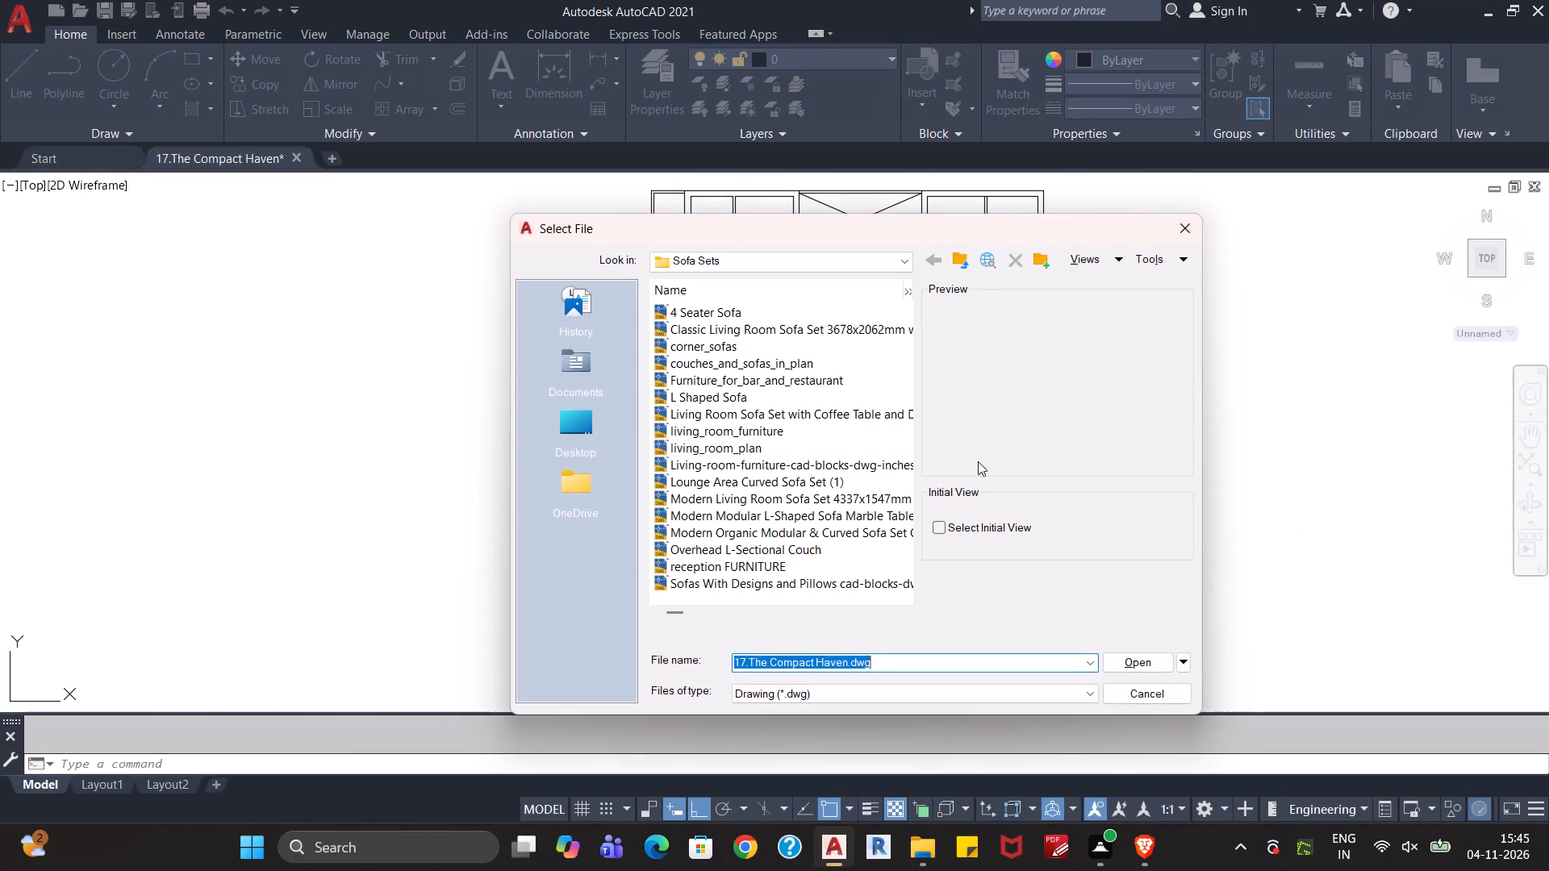
{"action": "left_click", "coordinate": [965, 263]}
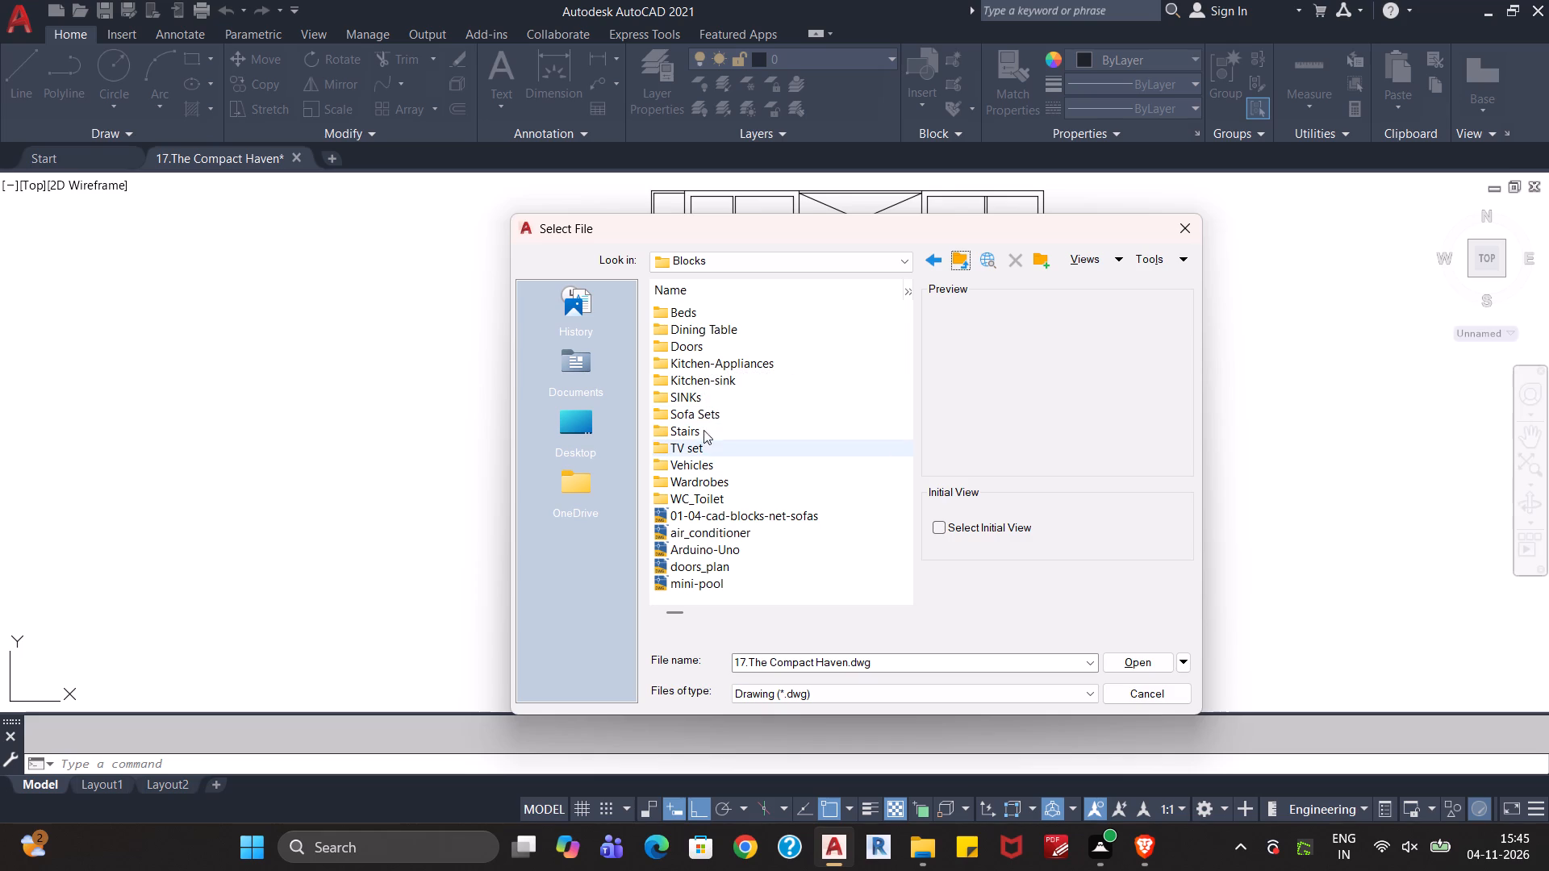
{"action": "left_click", "coordinate": [710, 457]}
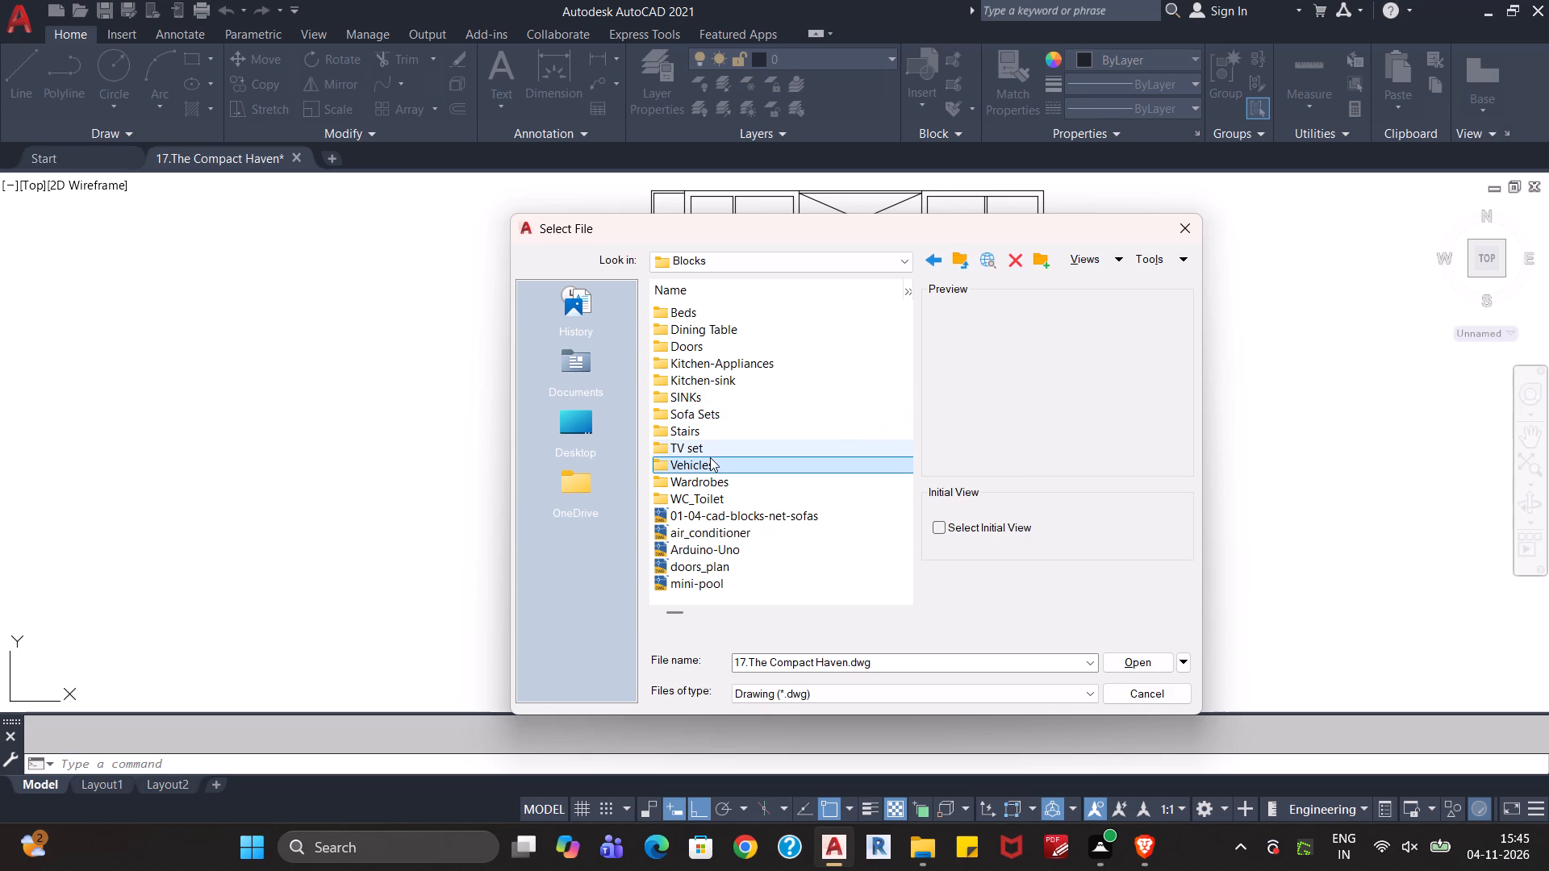
{"action": "left_click", "coordinate": [710, 457]}
{"action": "left_click", "coordinate": [706, 460]}
{"action": "left_click", "coordinate": [737, 465]}
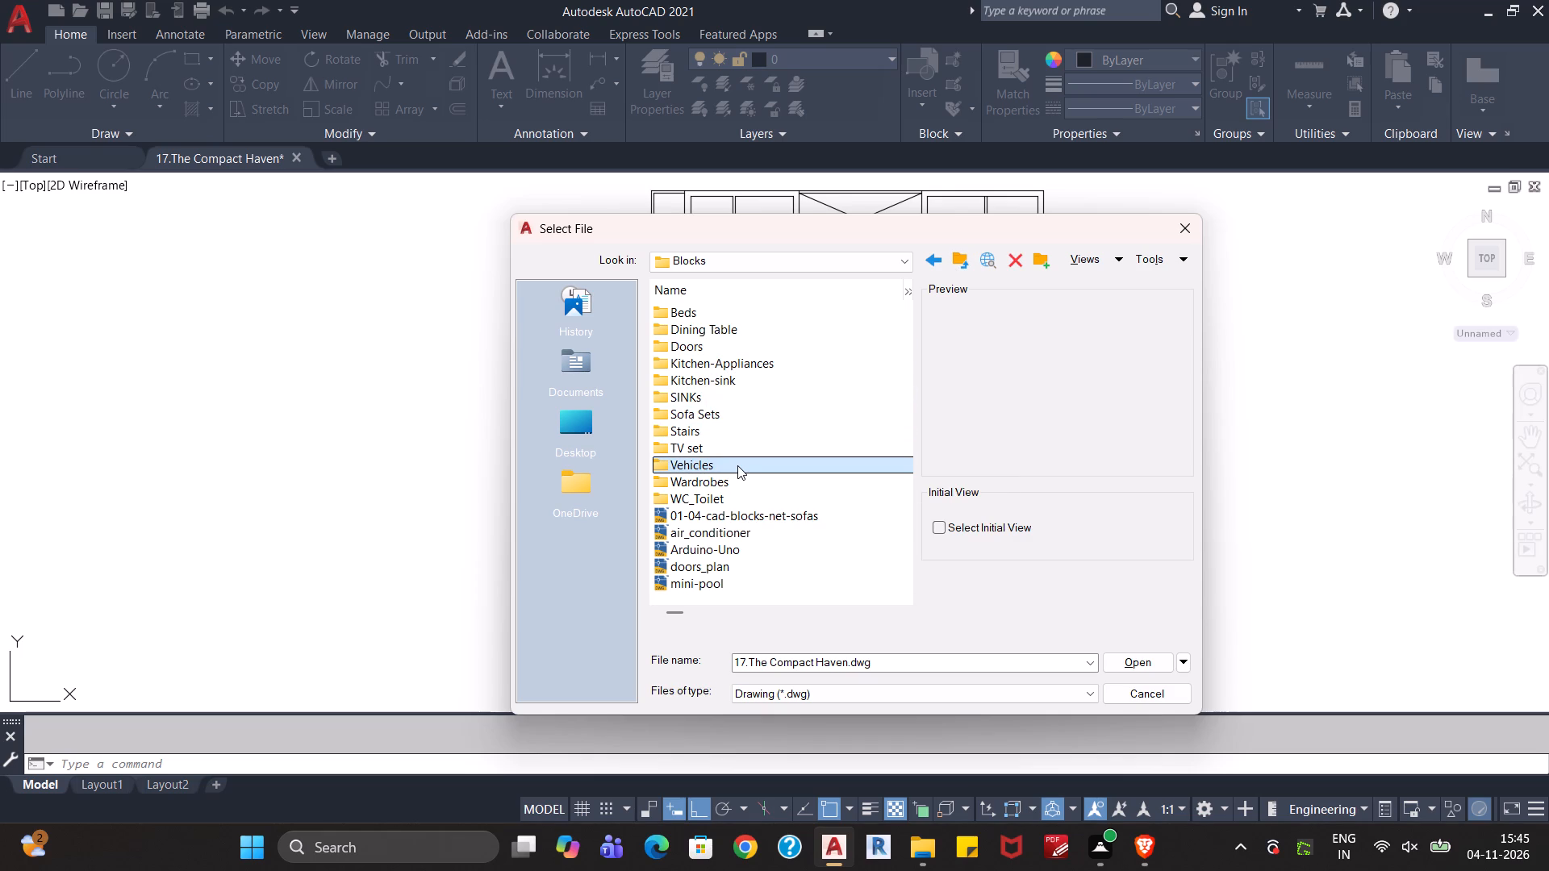
{"action": "triple_click", "coordinate": [737, 465]}
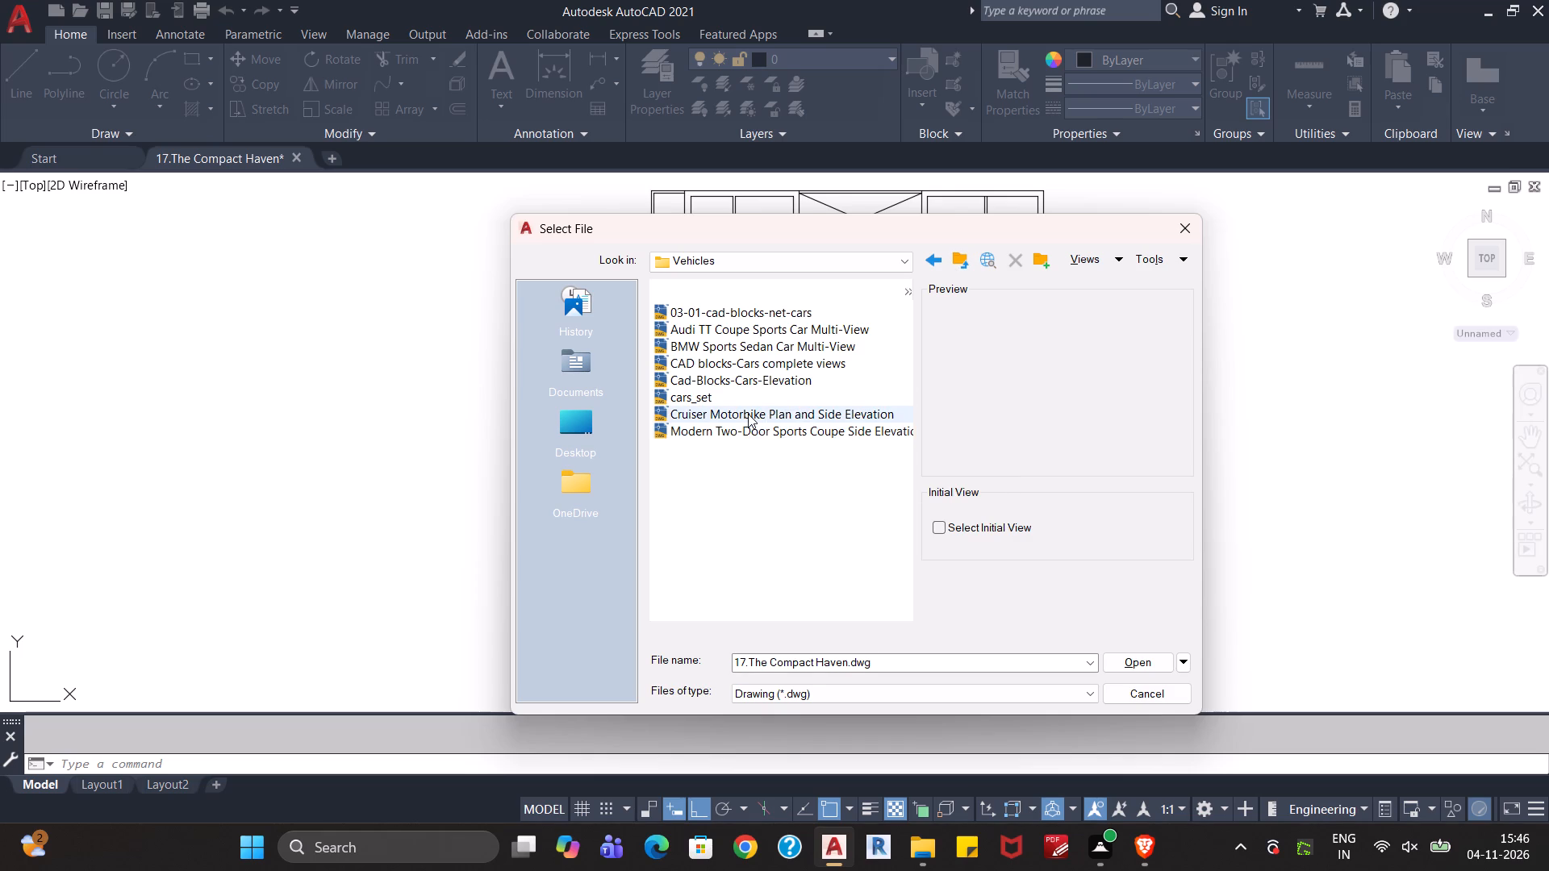
{"action": "left_click", "coordinate": [748, 414]}
{"action": "left_click", "coordinate": [741, 426]}
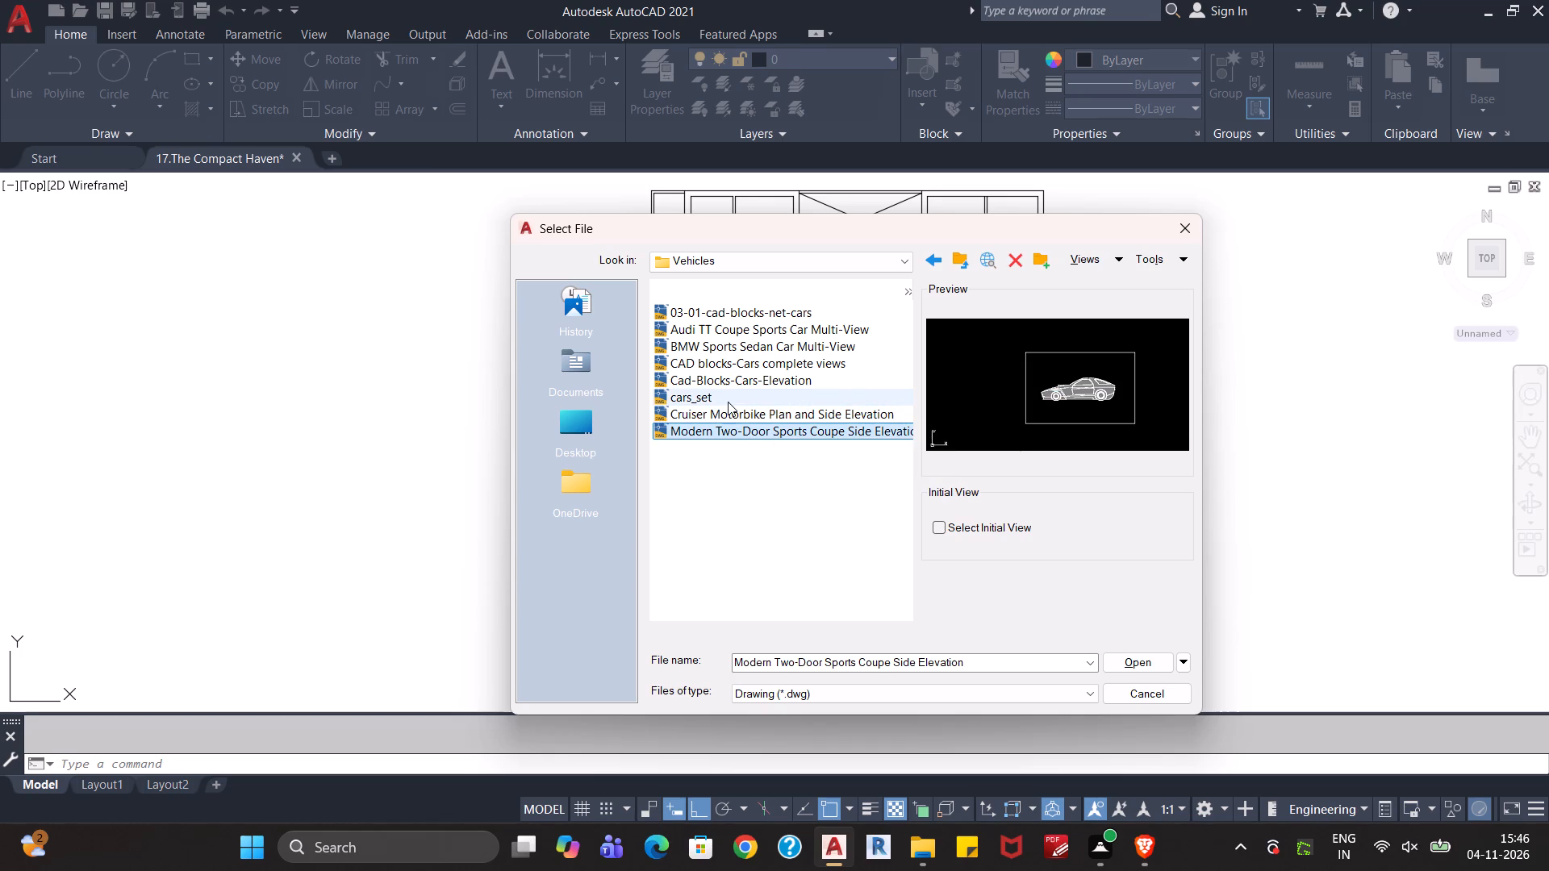
{"action": "left_click", "coordinate": [736, 381]}
{"action": "left_click", "coordinate": [752, 364]}
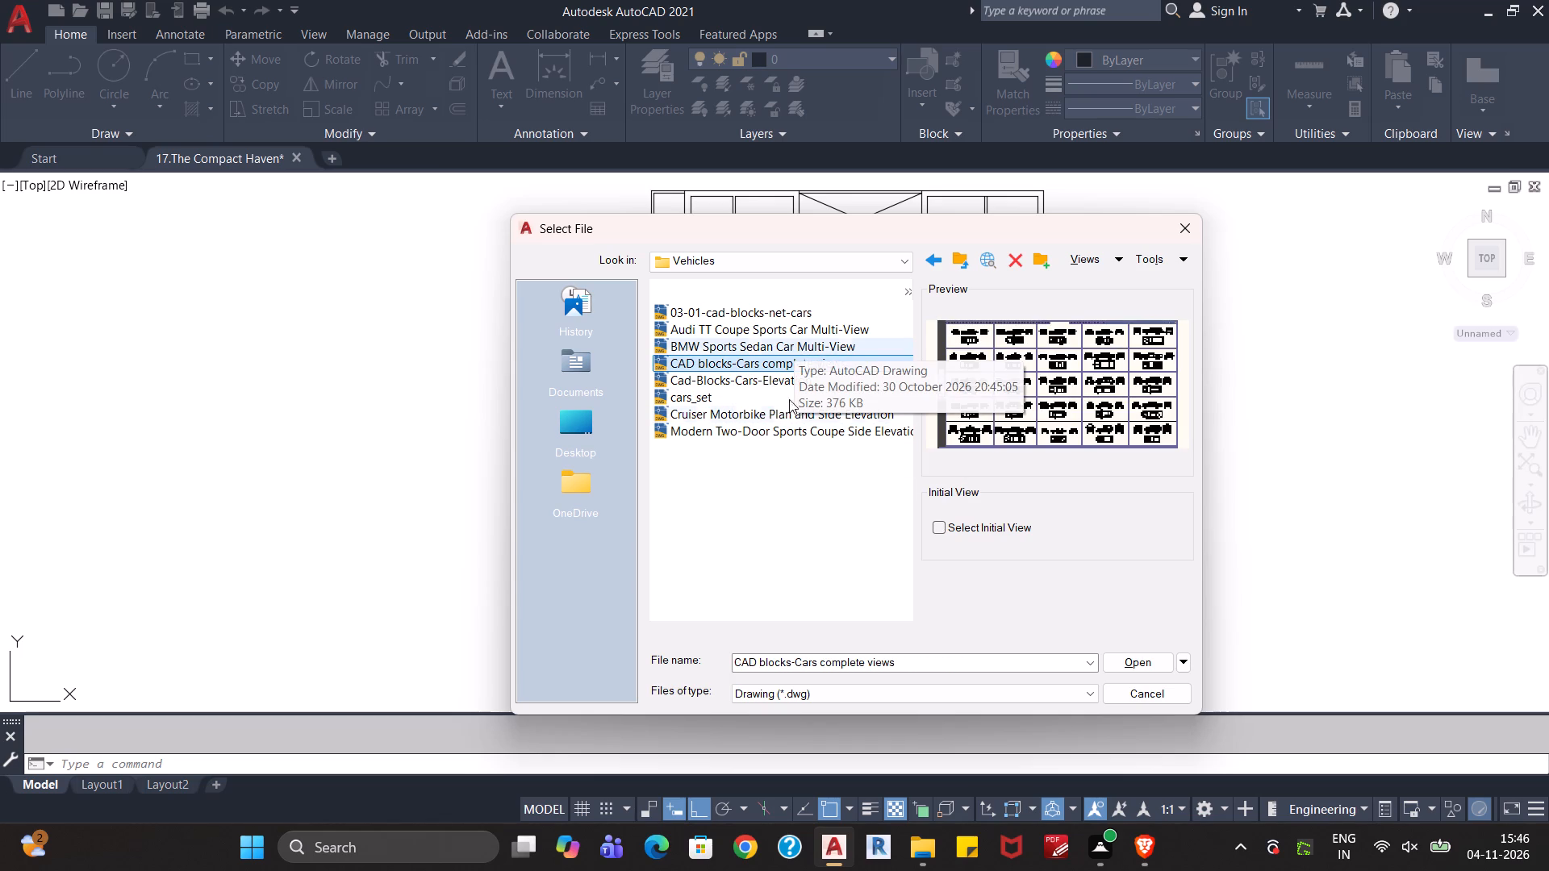
{"action": "left_click", "coordinate": [1123, 659]}
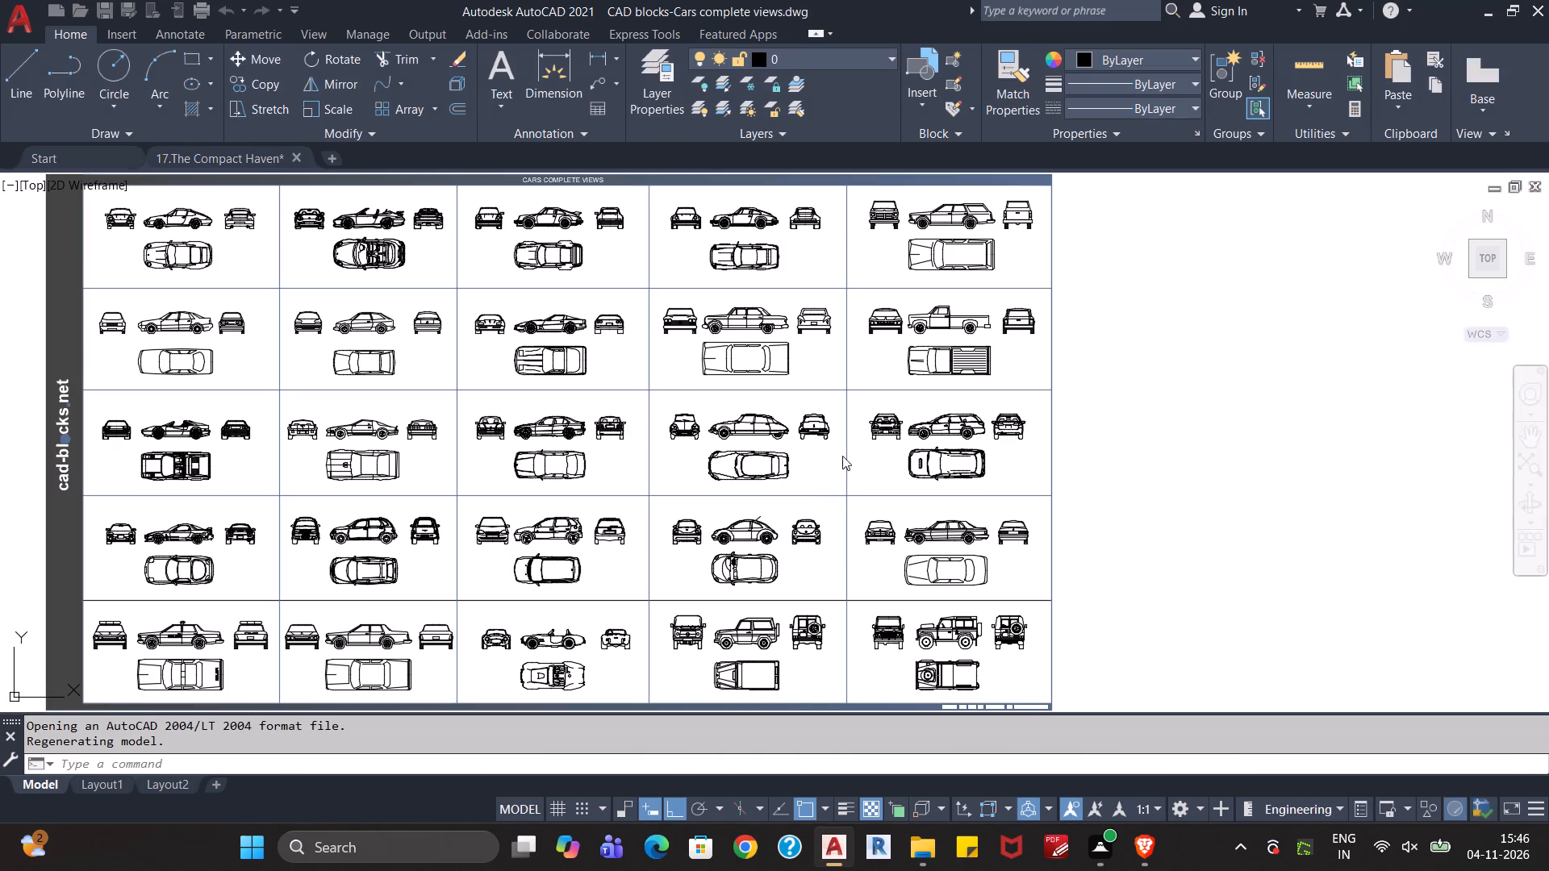
Copy the plan view of the sports car in the top row's fourth cell to the clipboard.
{"action": "scroll", "coordinate": [792, 475], "scroll_direction": "up", "scroll_amount": 2}
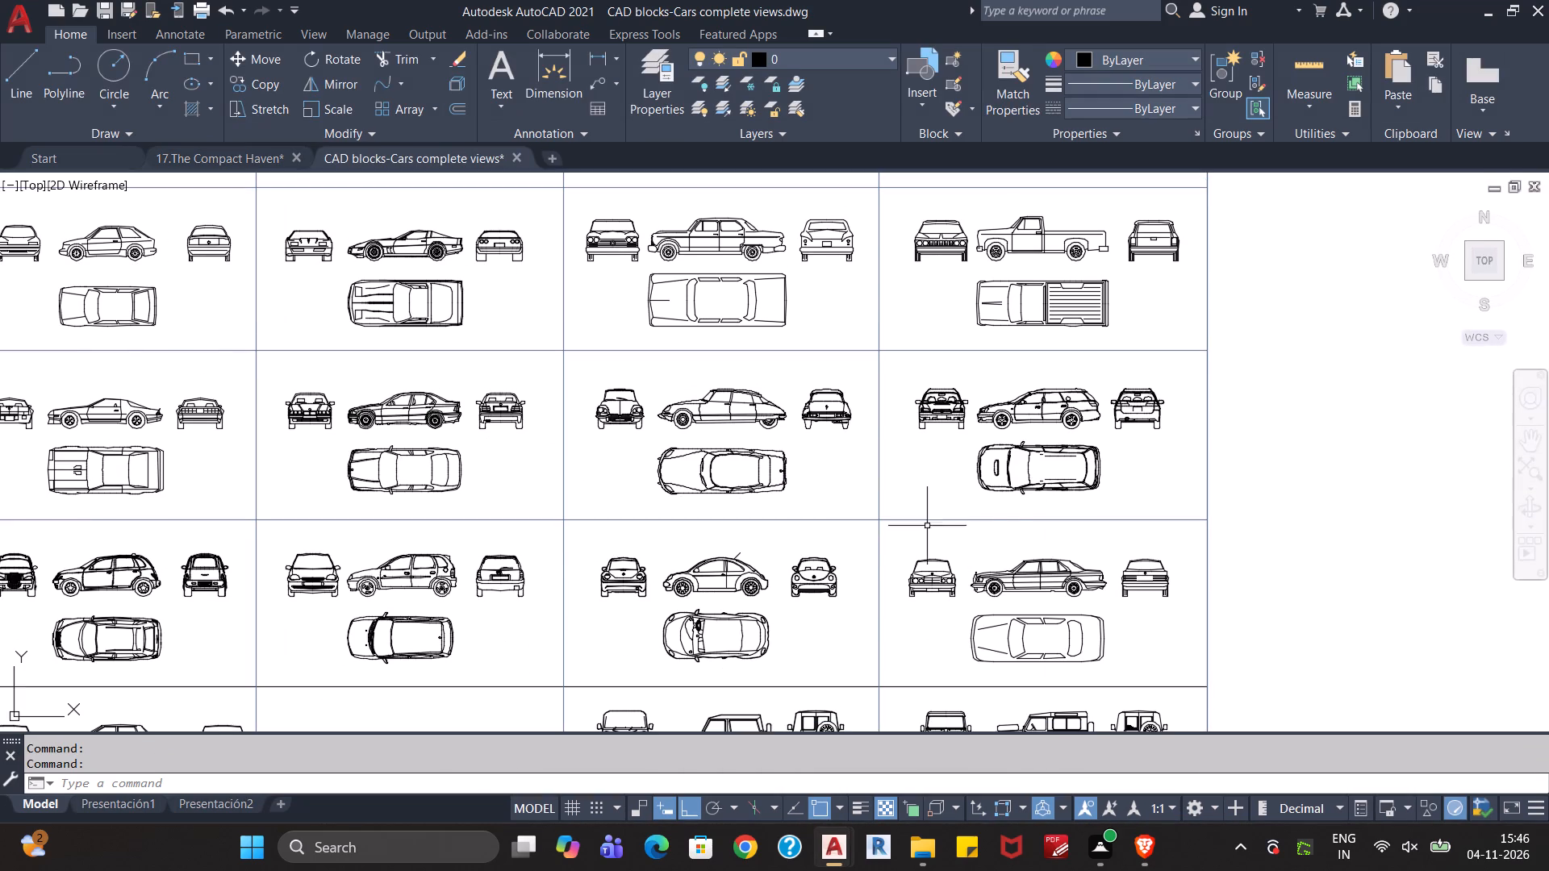
{"action": "scroll", "coordinate": [975, 523], "scroll_direction": "down", "scroll_amount": 1}
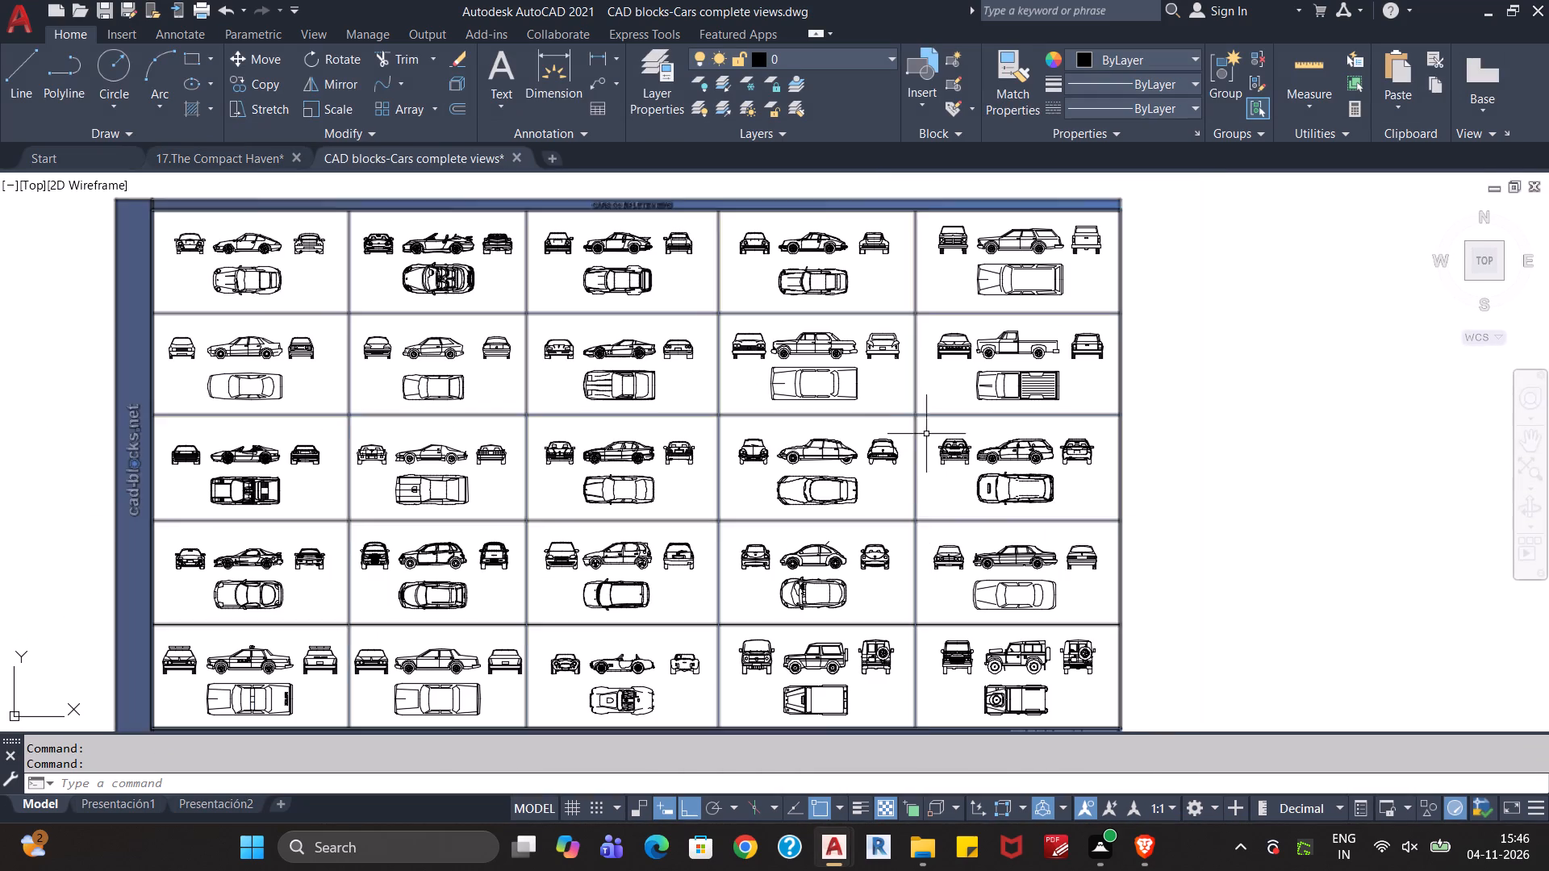
{"action": "middle_click_drag", "start_coordinate": [884, 296], "coordinate": [886, 359]}
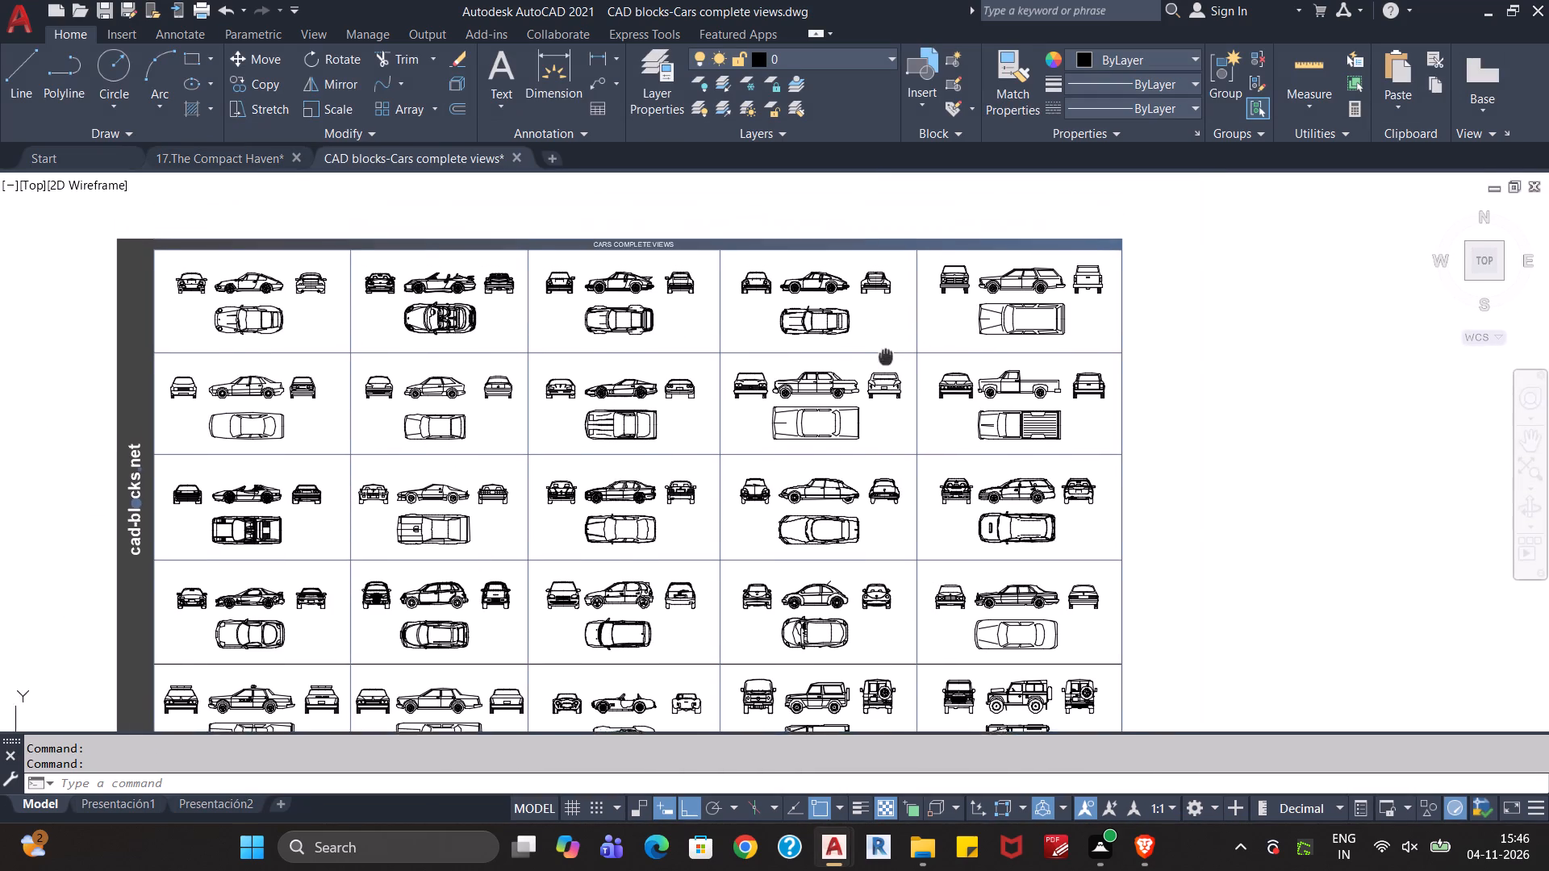
{"action": "middle_click_drag", "start_coordinate": [886, 359], "coordinate": [886, 400]}
{"action": "scroll", "coordinate": [869, 410], "scroll_direction": "up", "scroll_amount": 3}
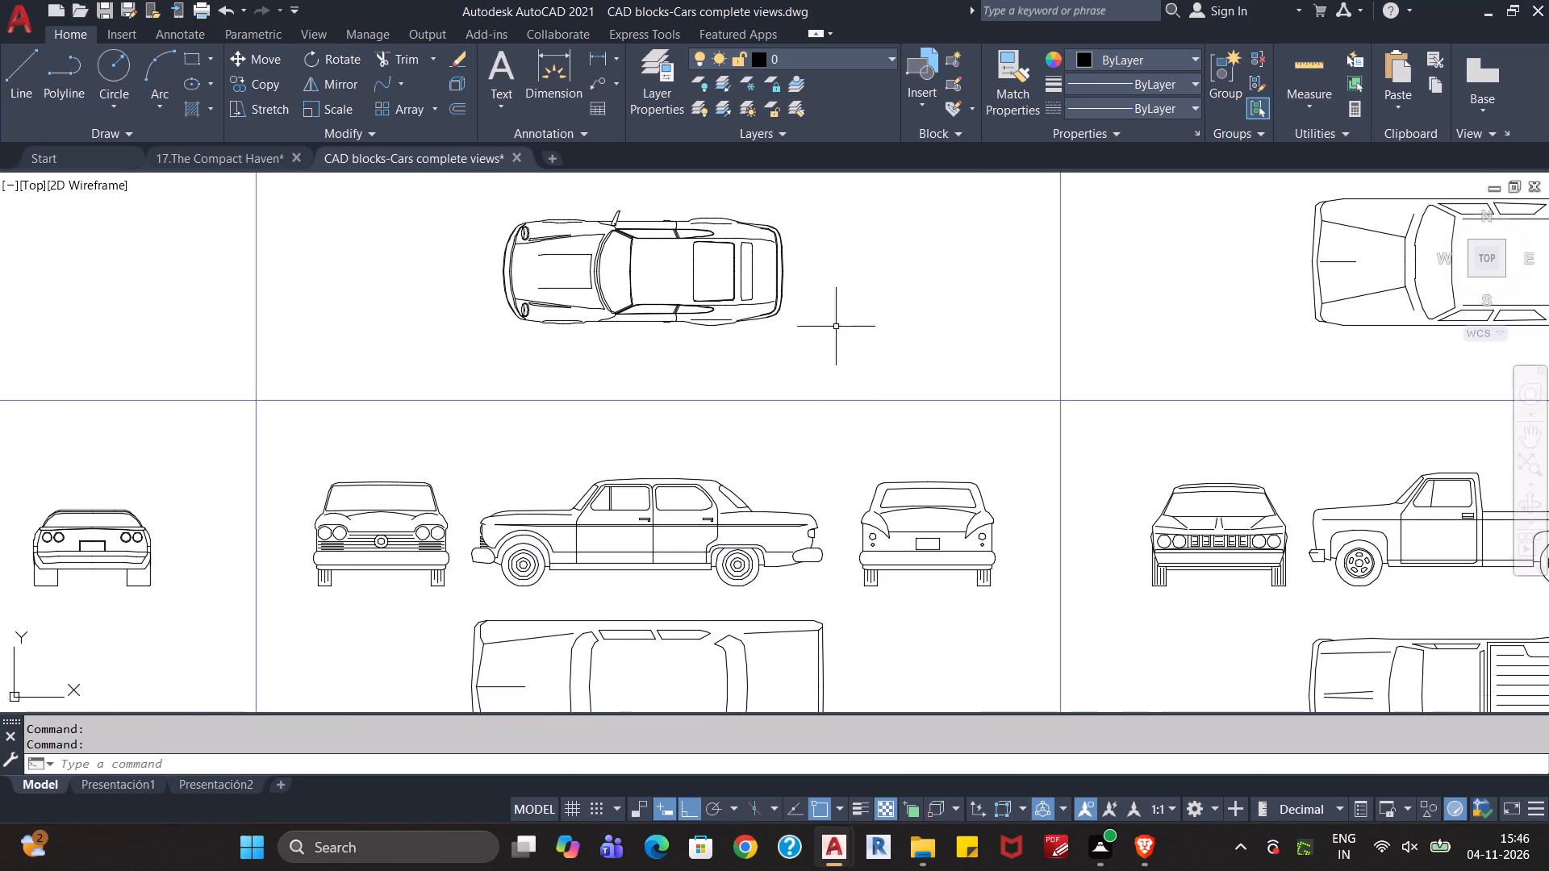
{"action": "middle_click_drag", "start_coordinate": [836, 327], "coordinate": [873, 384]}
{"action": "left_click", "coordinate": [884, 257]}
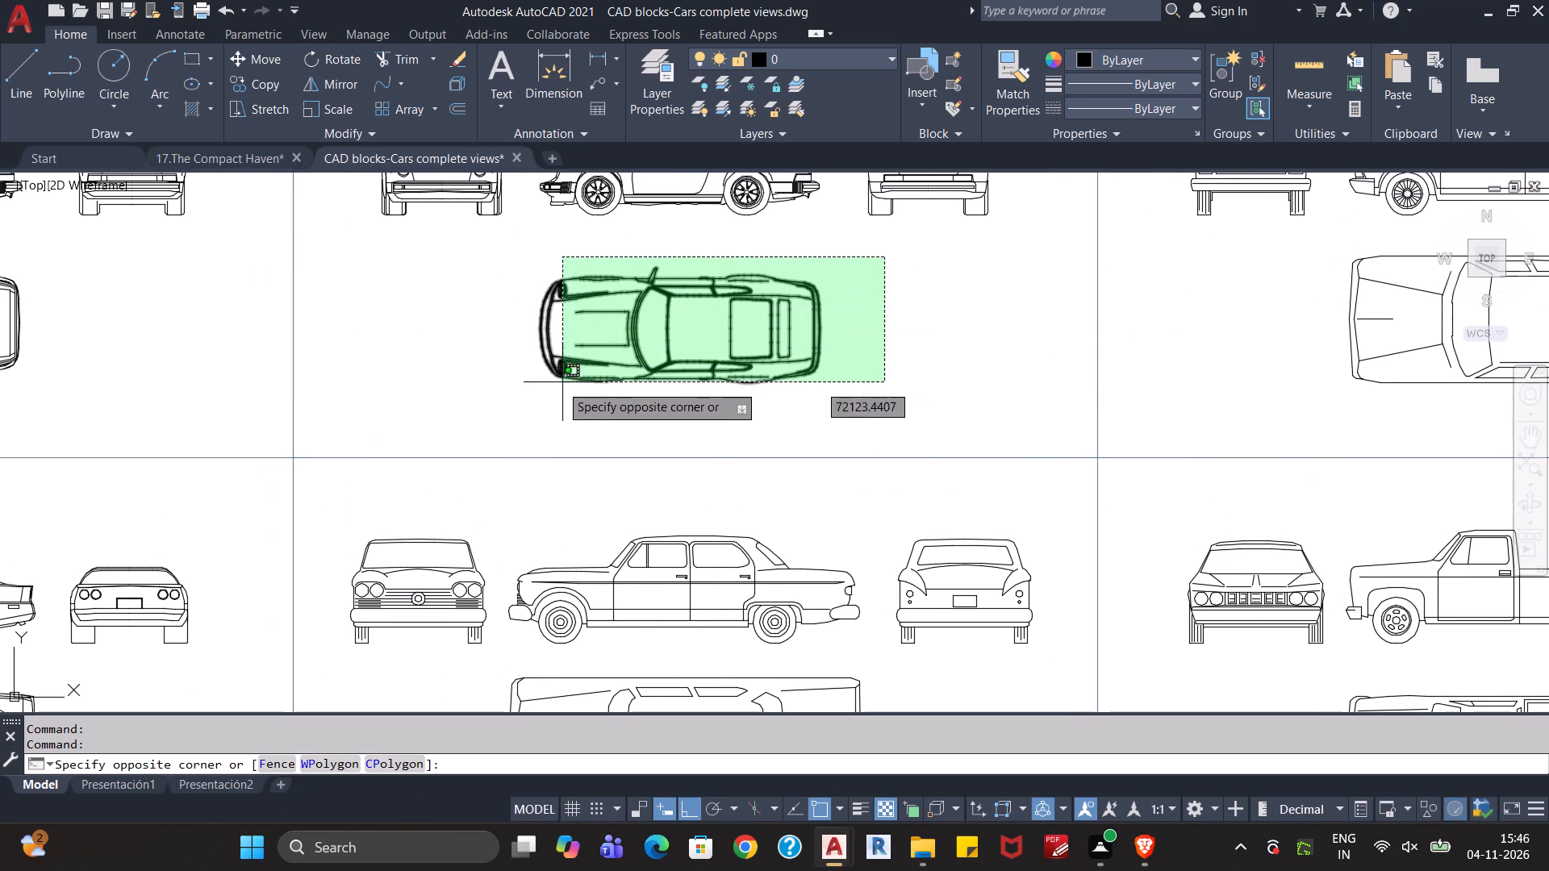
{"action": "left_click", "coordinate": [522, 410]}
{"action": "key", "text": "ctrl+c"}
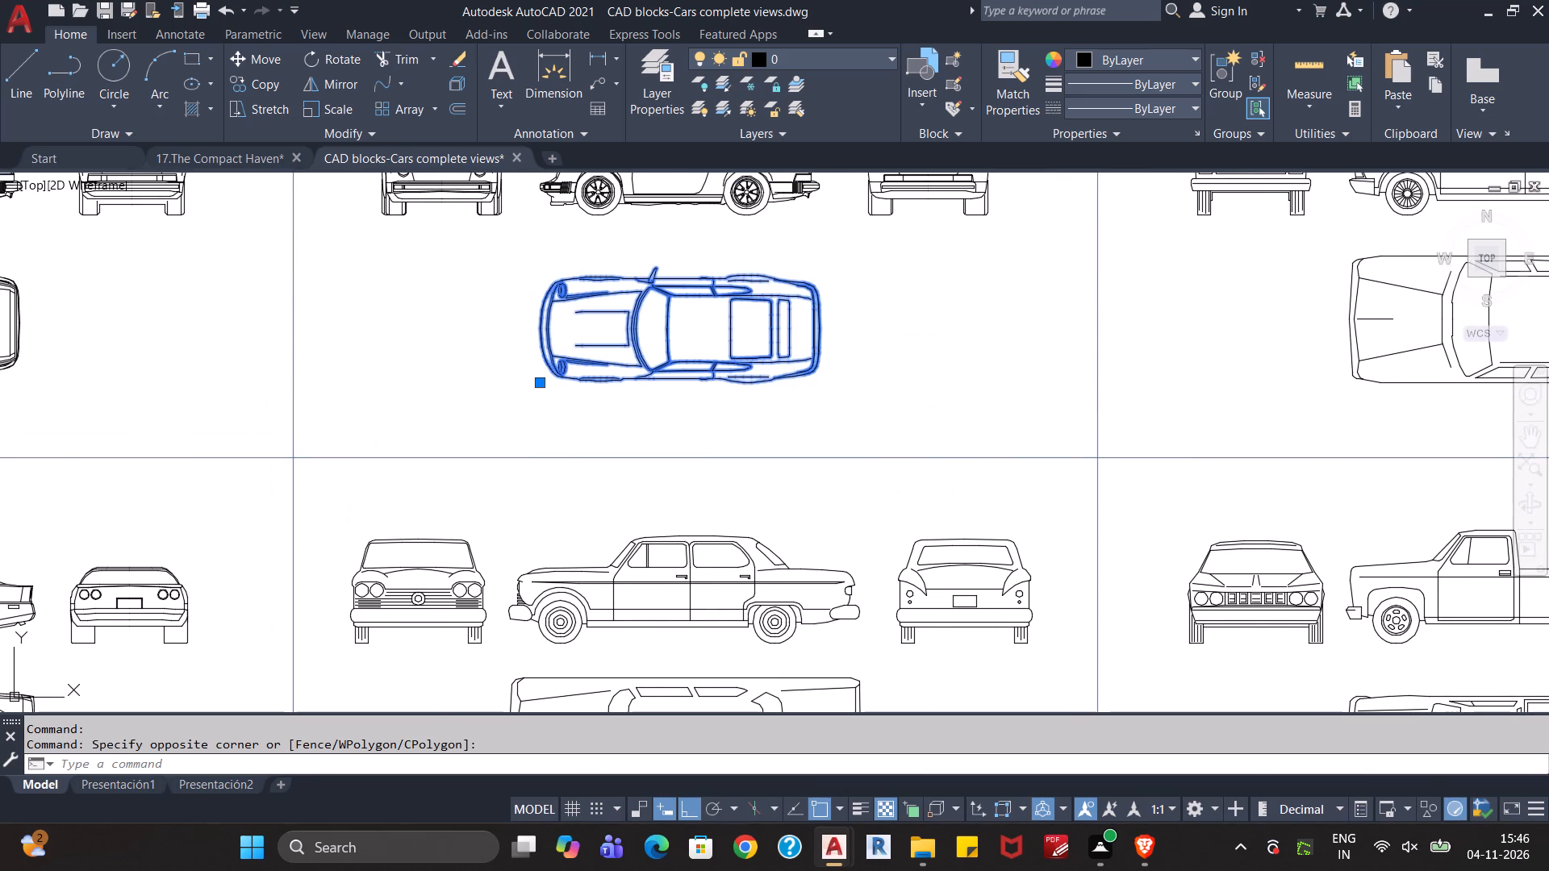
Paste the copied car into the 17.The Compact Haven drawing, in the empty space east of the floor plan.
{"action": "left_click", "coordinate": [251, 166]}
{"action": "scroll", "coordinate": [511, 373], "scroll_direction": "down", "scroll_amount": 2}
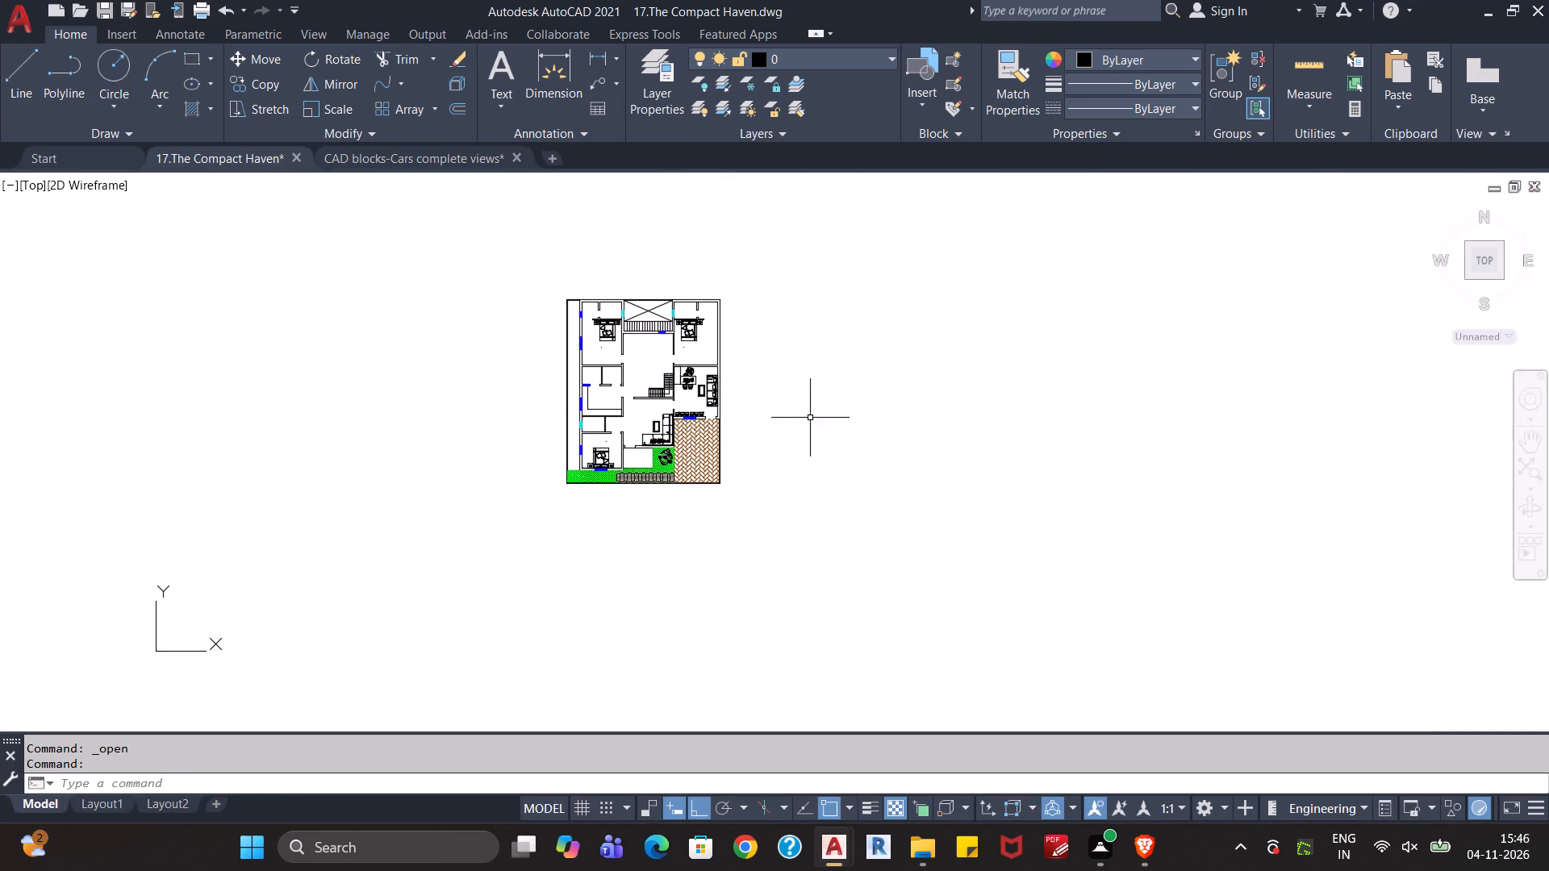
{"action": "key", "text": "ctrl+v"}
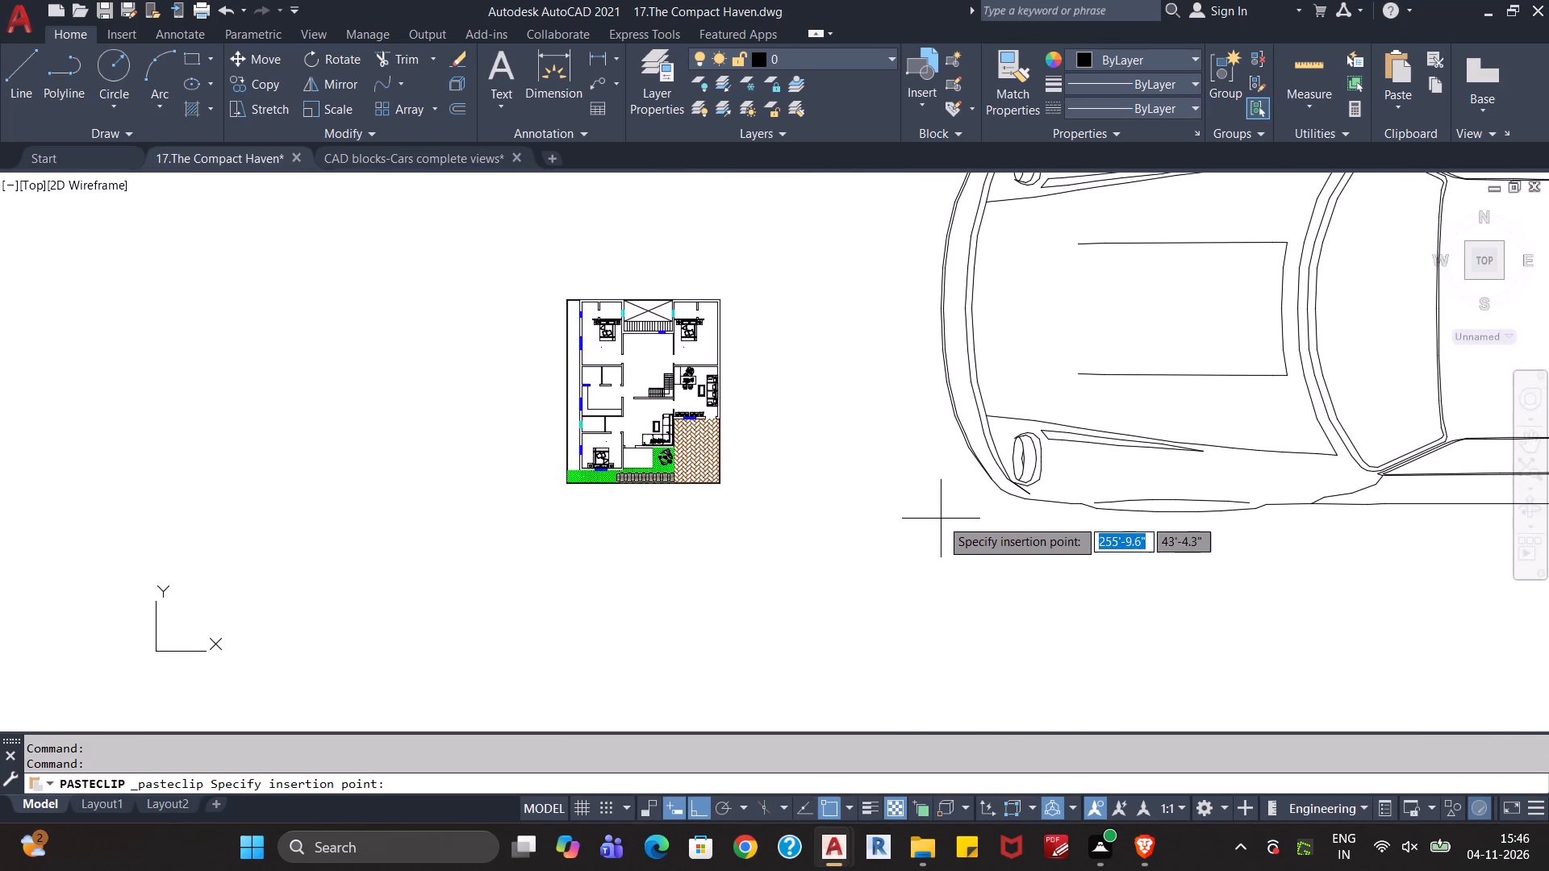
{"action": "left_click", "coordinate": [941, 519]}
{"action": "scroll", "coordinate": [942, 522], "scroll_direction": "down", "scroll_amount": 2}
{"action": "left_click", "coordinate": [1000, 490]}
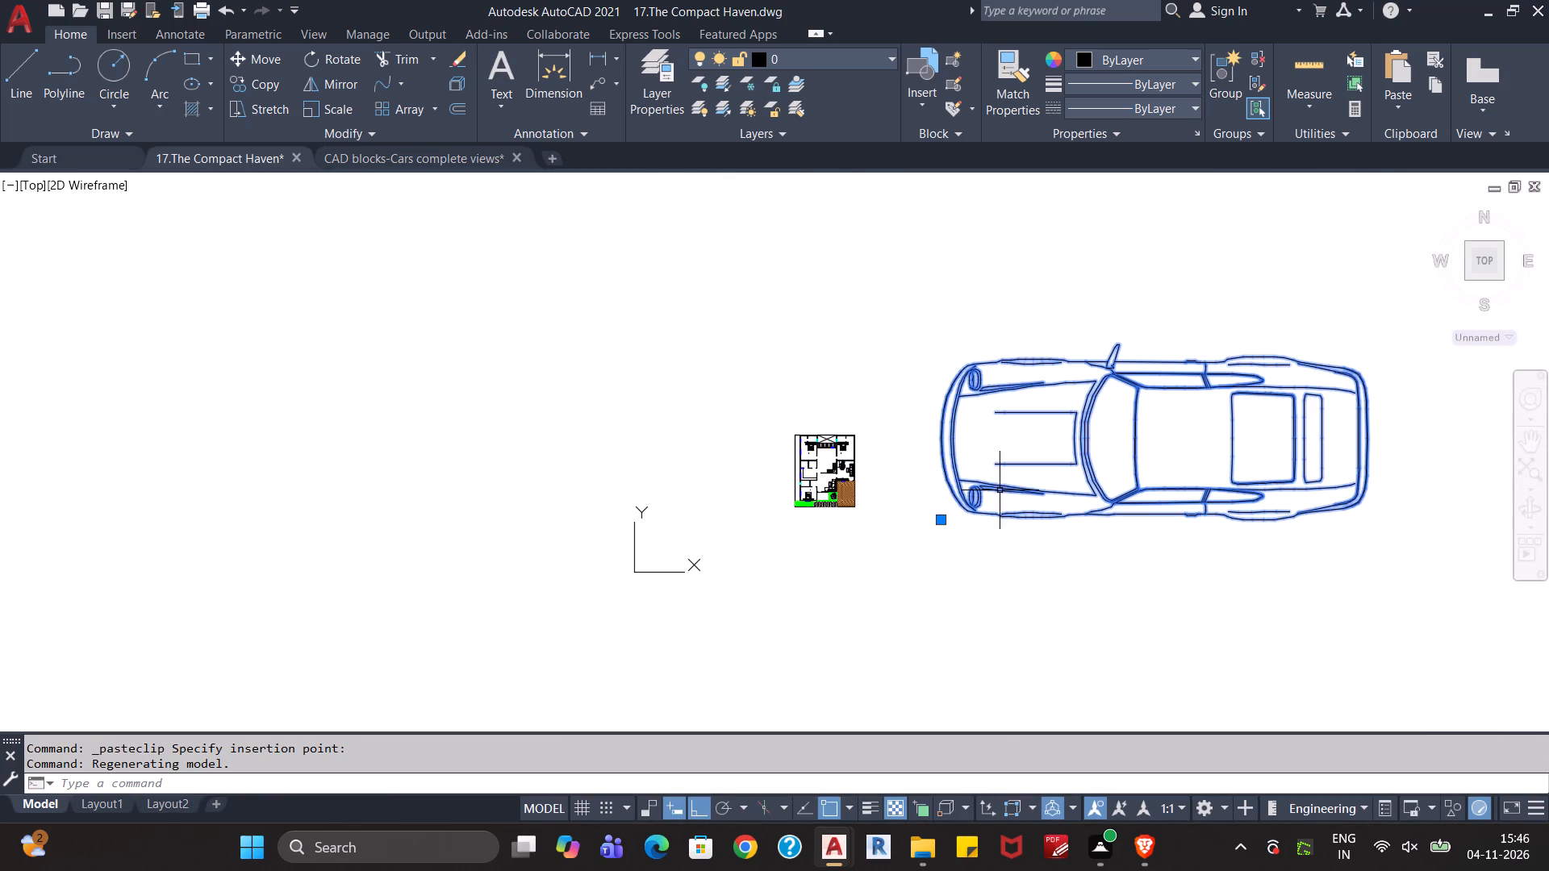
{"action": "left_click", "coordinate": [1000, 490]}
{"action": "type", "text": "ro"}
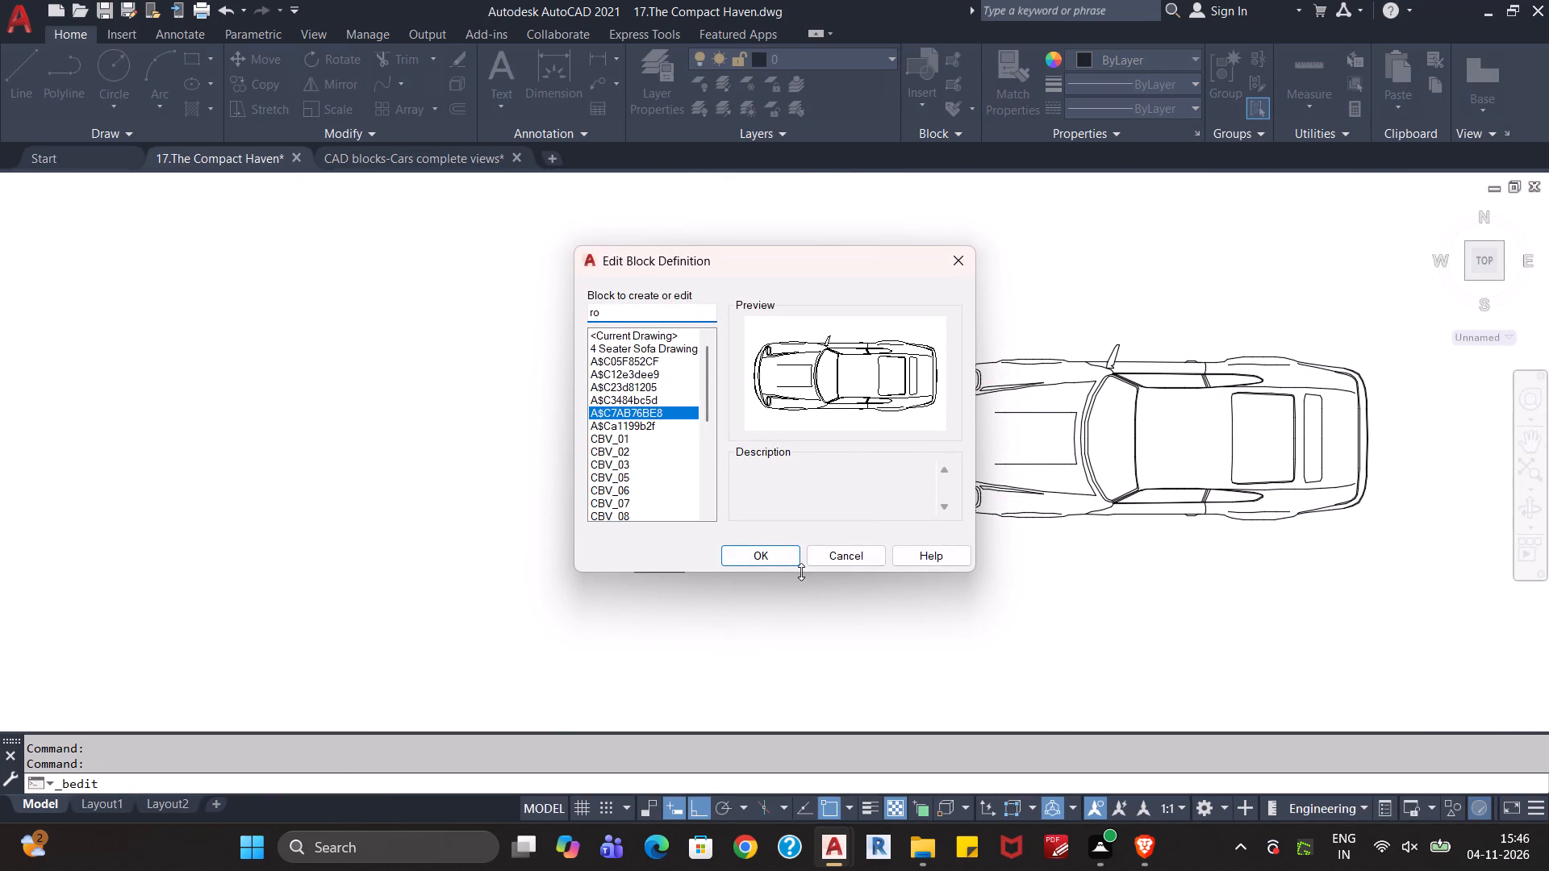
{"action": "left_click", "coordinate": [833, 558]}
Rotate the pasted car to 270° about a point near its centre, so its front faces north.
{"action": "type", "text": "ro"}
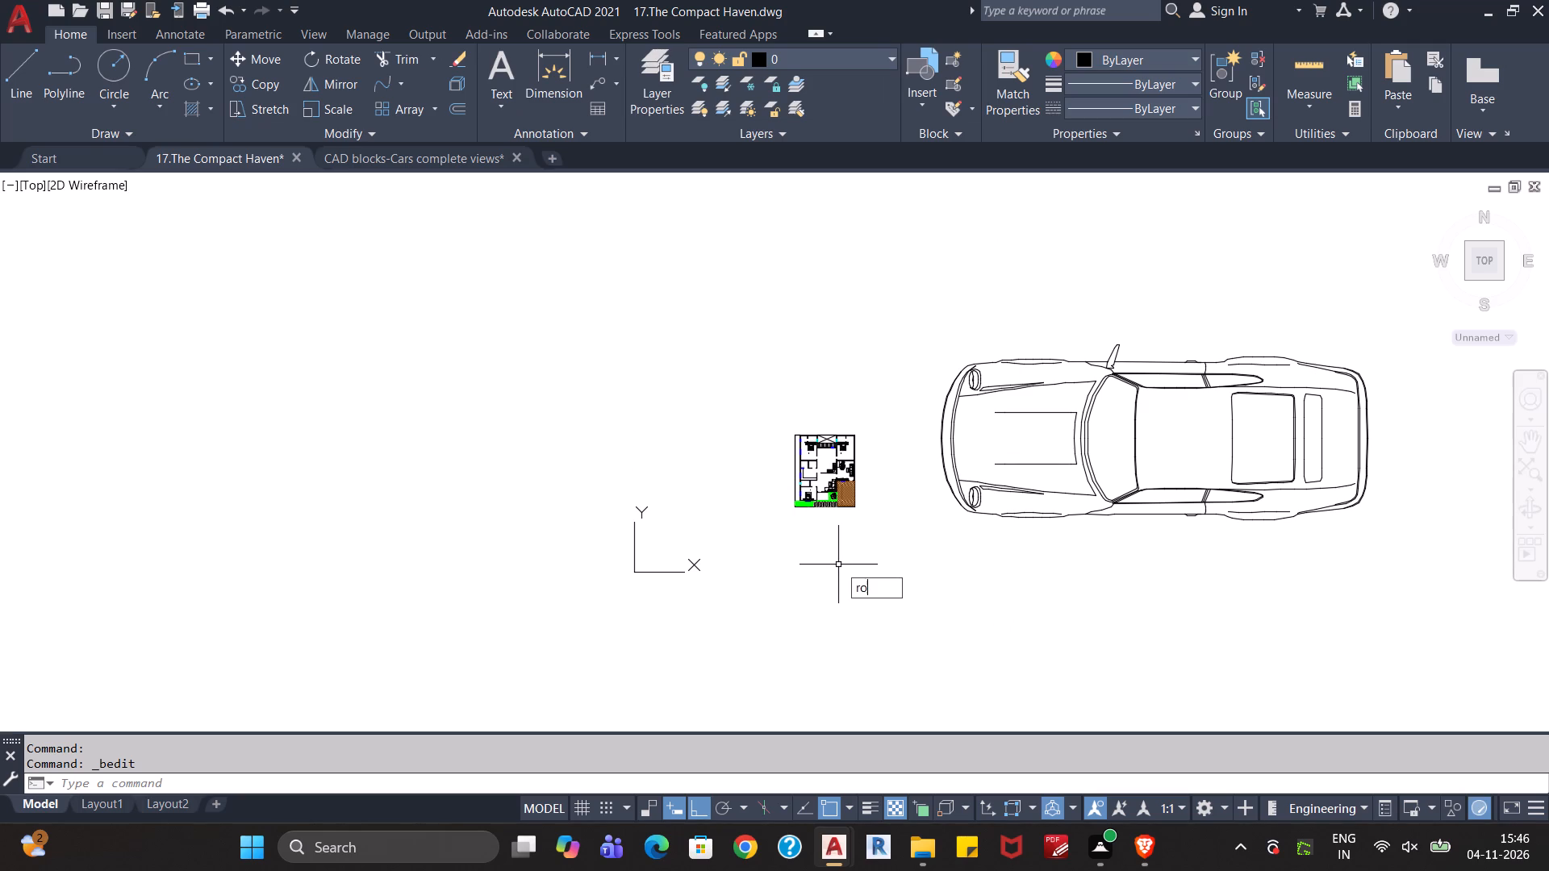
{"action": "key", "text": "Return"}
{"action": "left_click", "coordinate": [981, 487]}
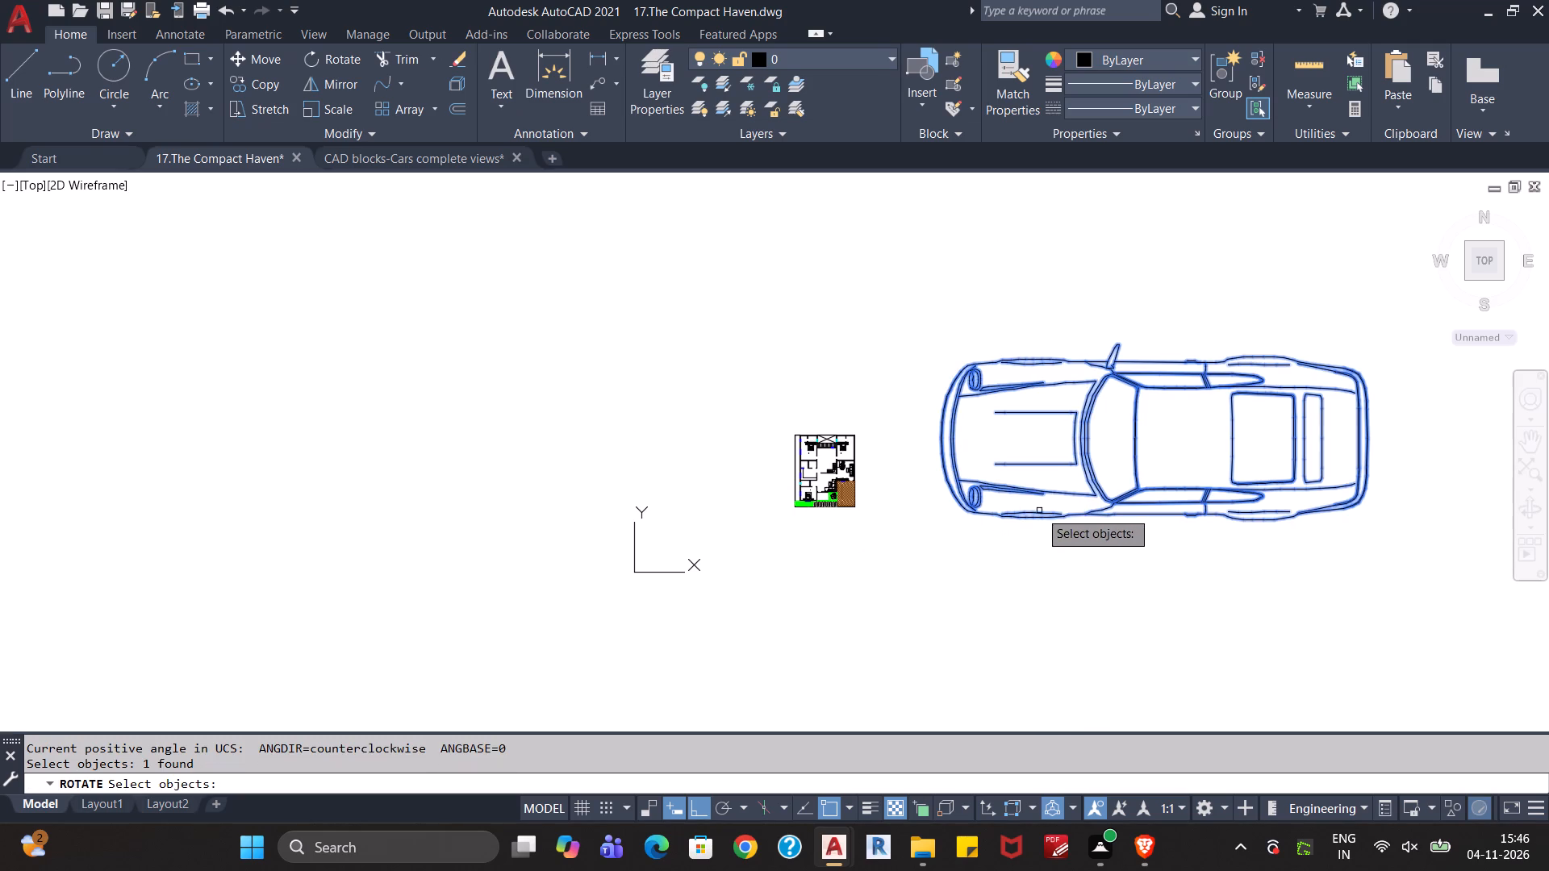
{"action": "key", "text": "Return"}
{"action": "left_click", "coordinate": [1133, 440]}
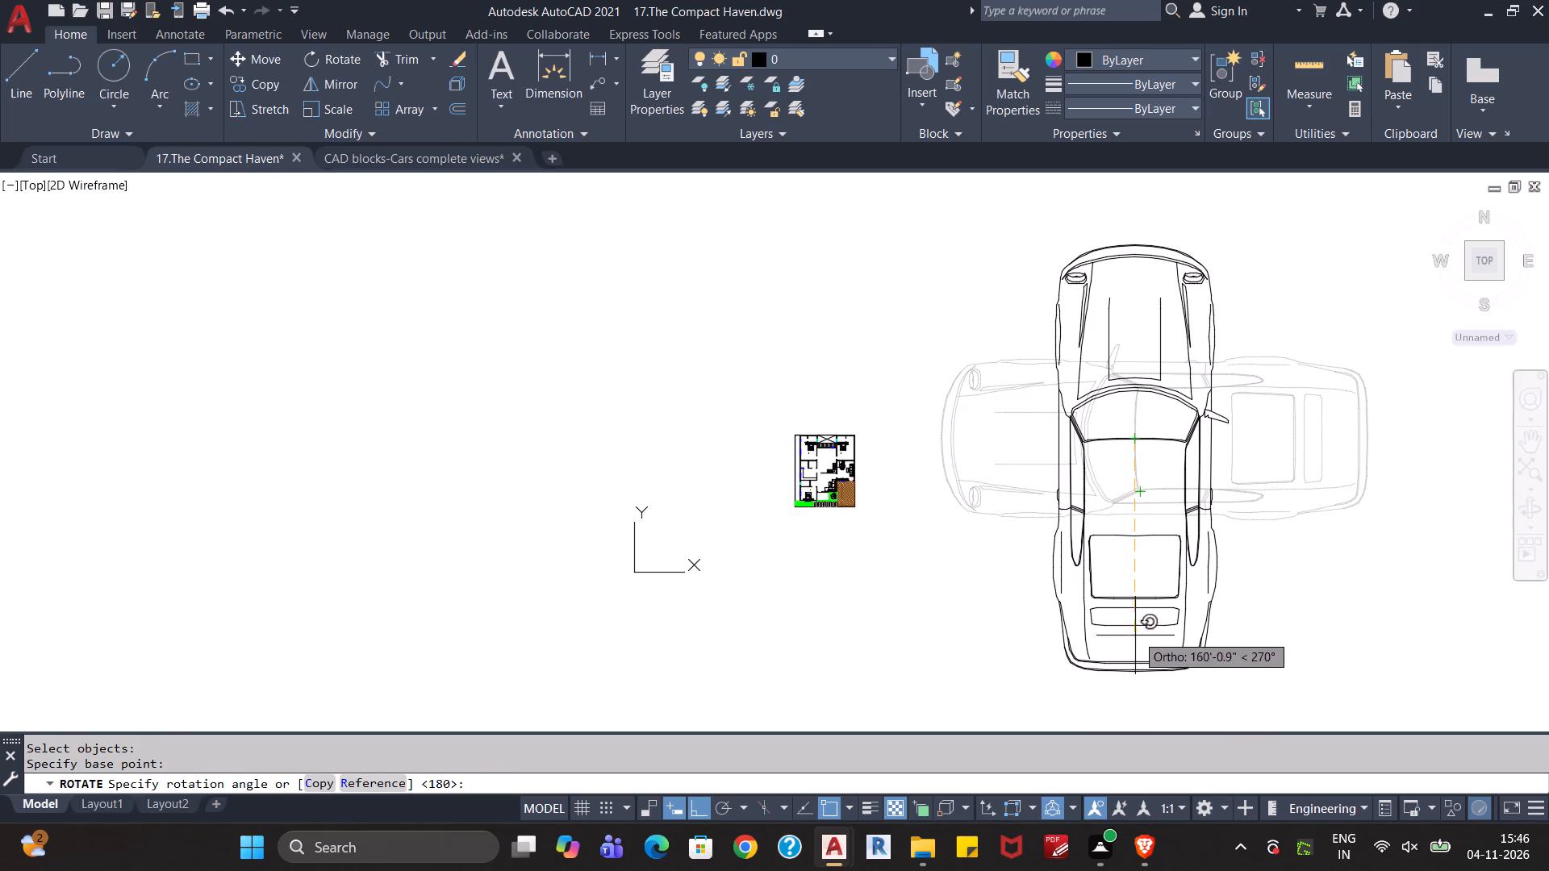
{"action": "left_click", "coordinate": [1127, 692]}
Scale the car by reference, using two points along its west side as the reference length and 12' as the new length.
{"action": "left_click", "coordinate": [1247, 440]}
{"action": "left_click", "coordinate": [1039, 652]}
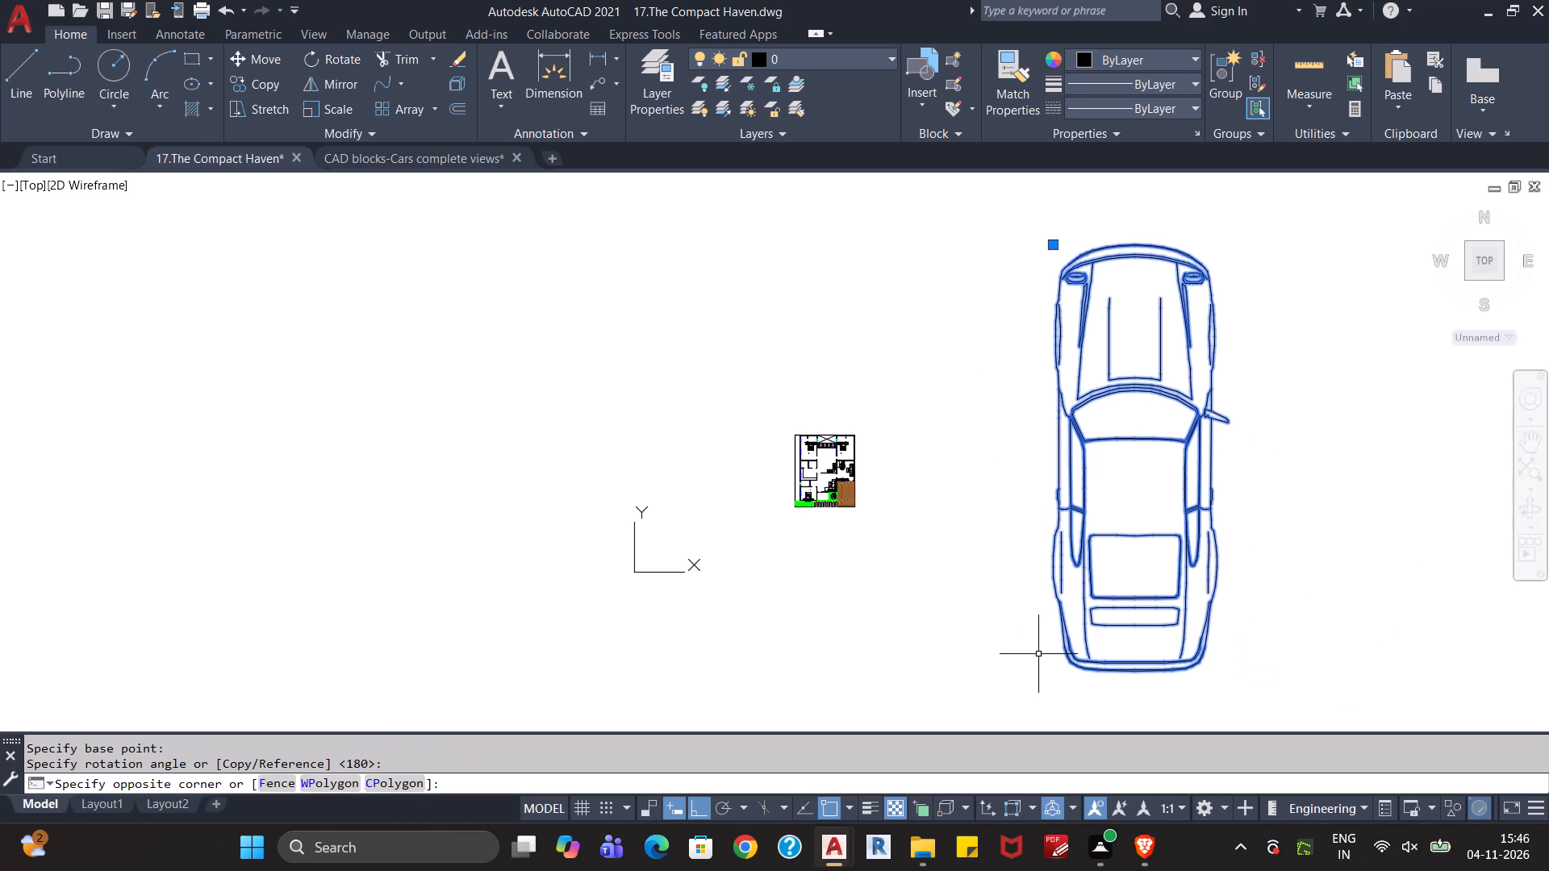
{"action": "type", "text": "sc"}
{"action": "key", "text": "Return"}
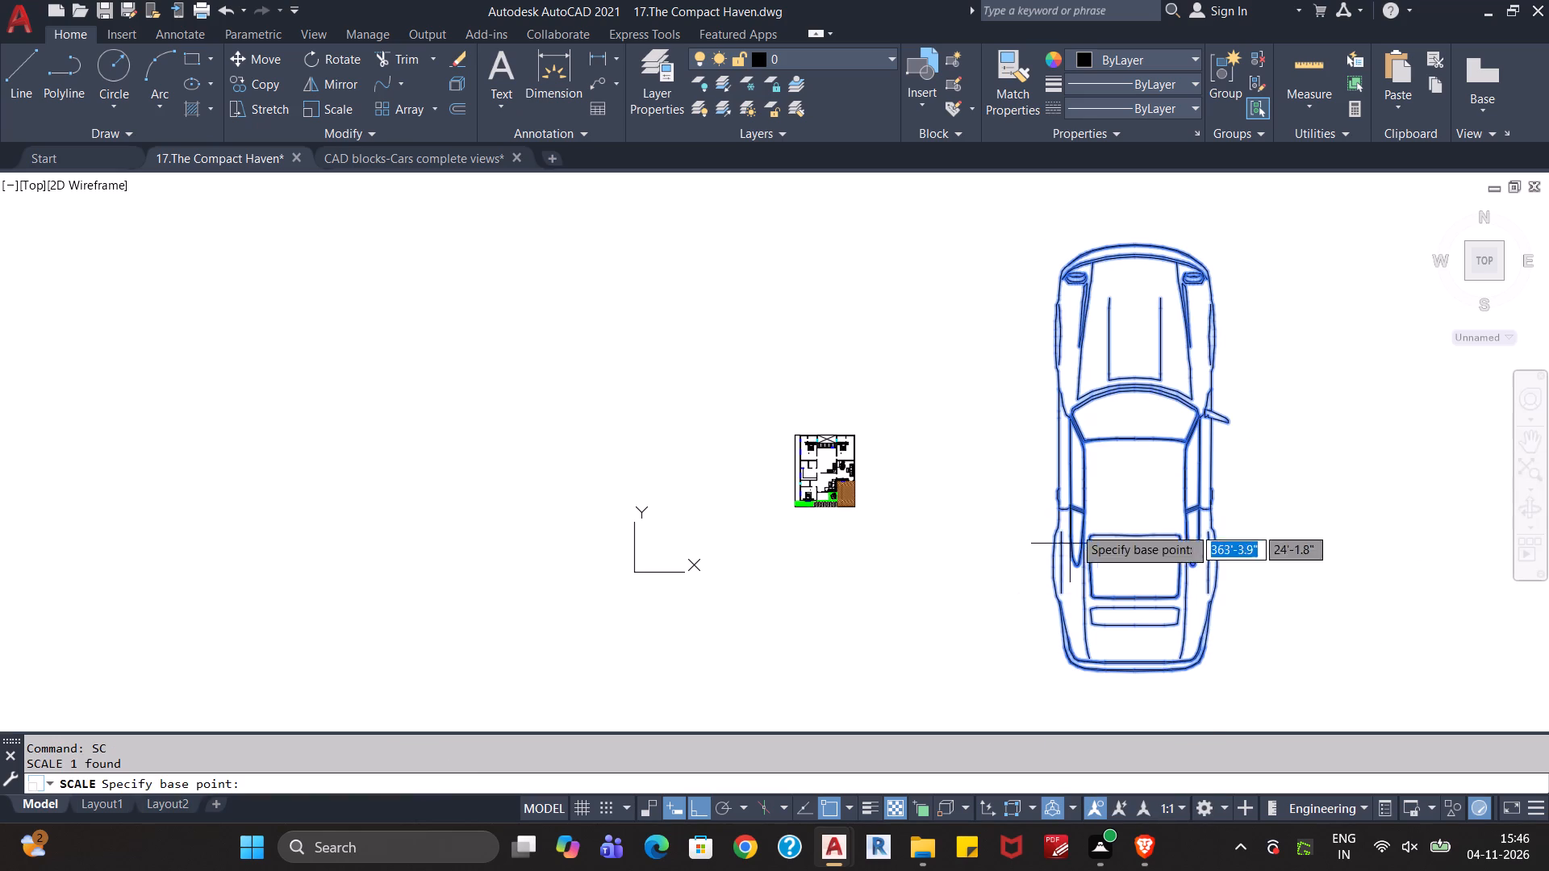
{"action": "left_click", "coordinate": [1058, 274]}
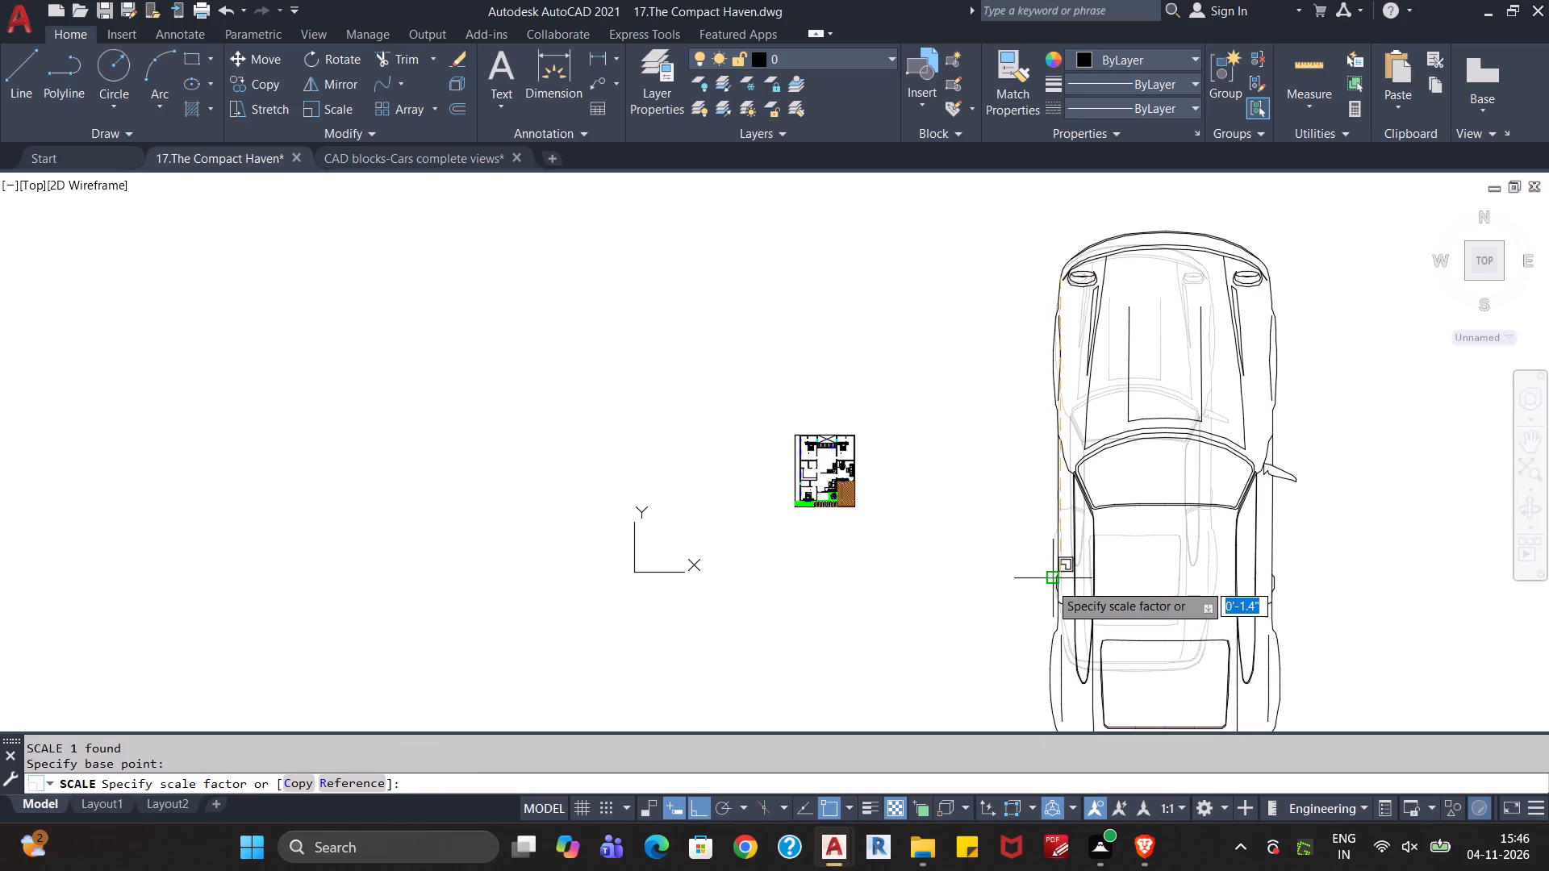
{"action": "key", "text": "r"}
{"action": "key", "text": "Return"}
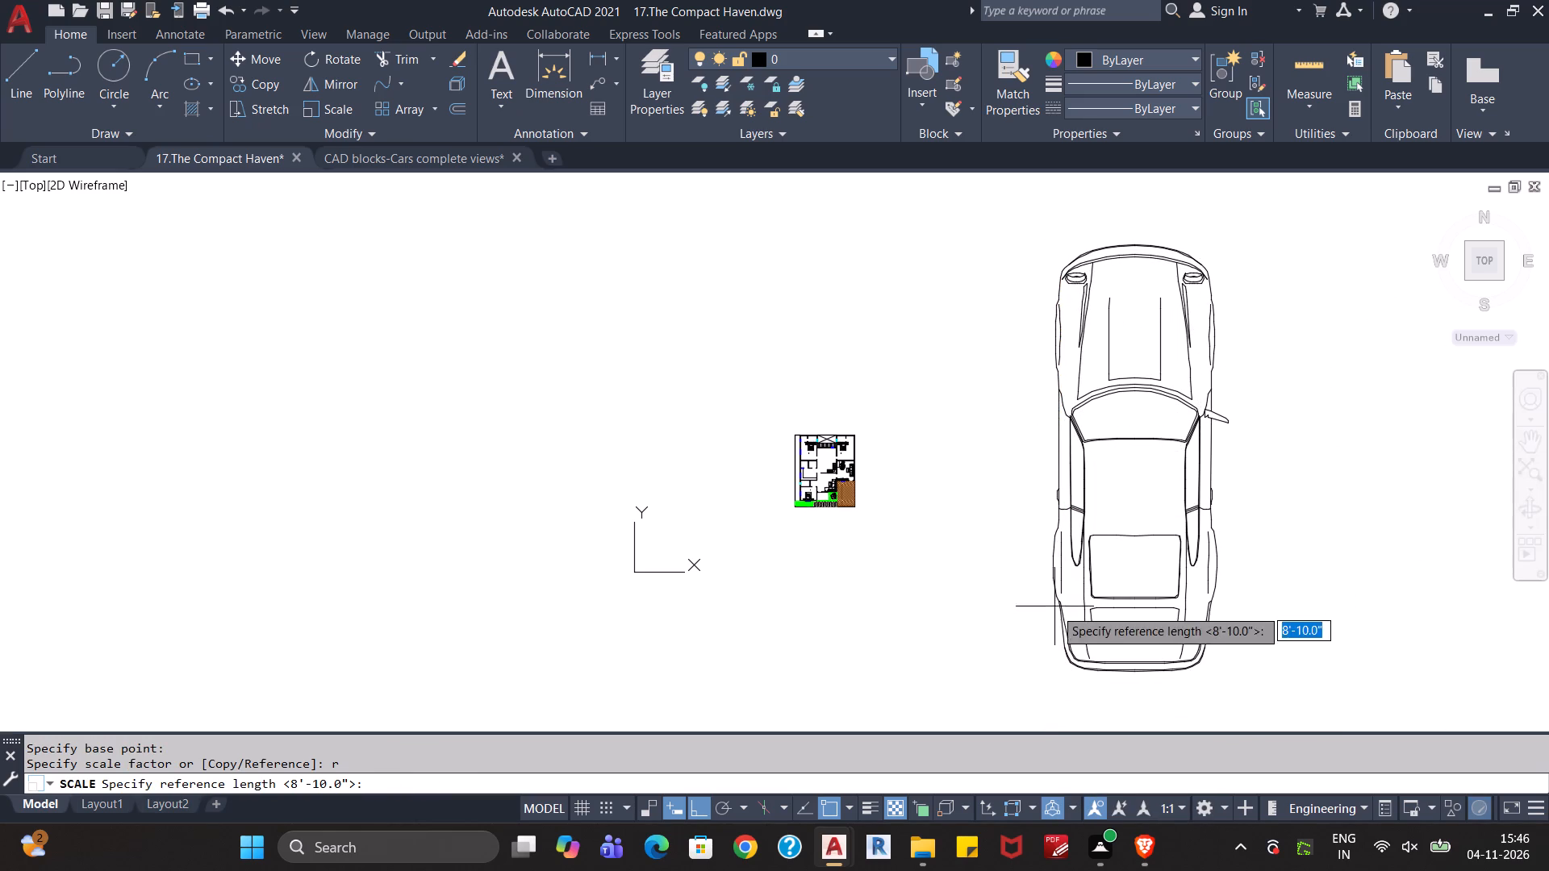
{"action": "left_click", "coordinate": [1063, 650]}
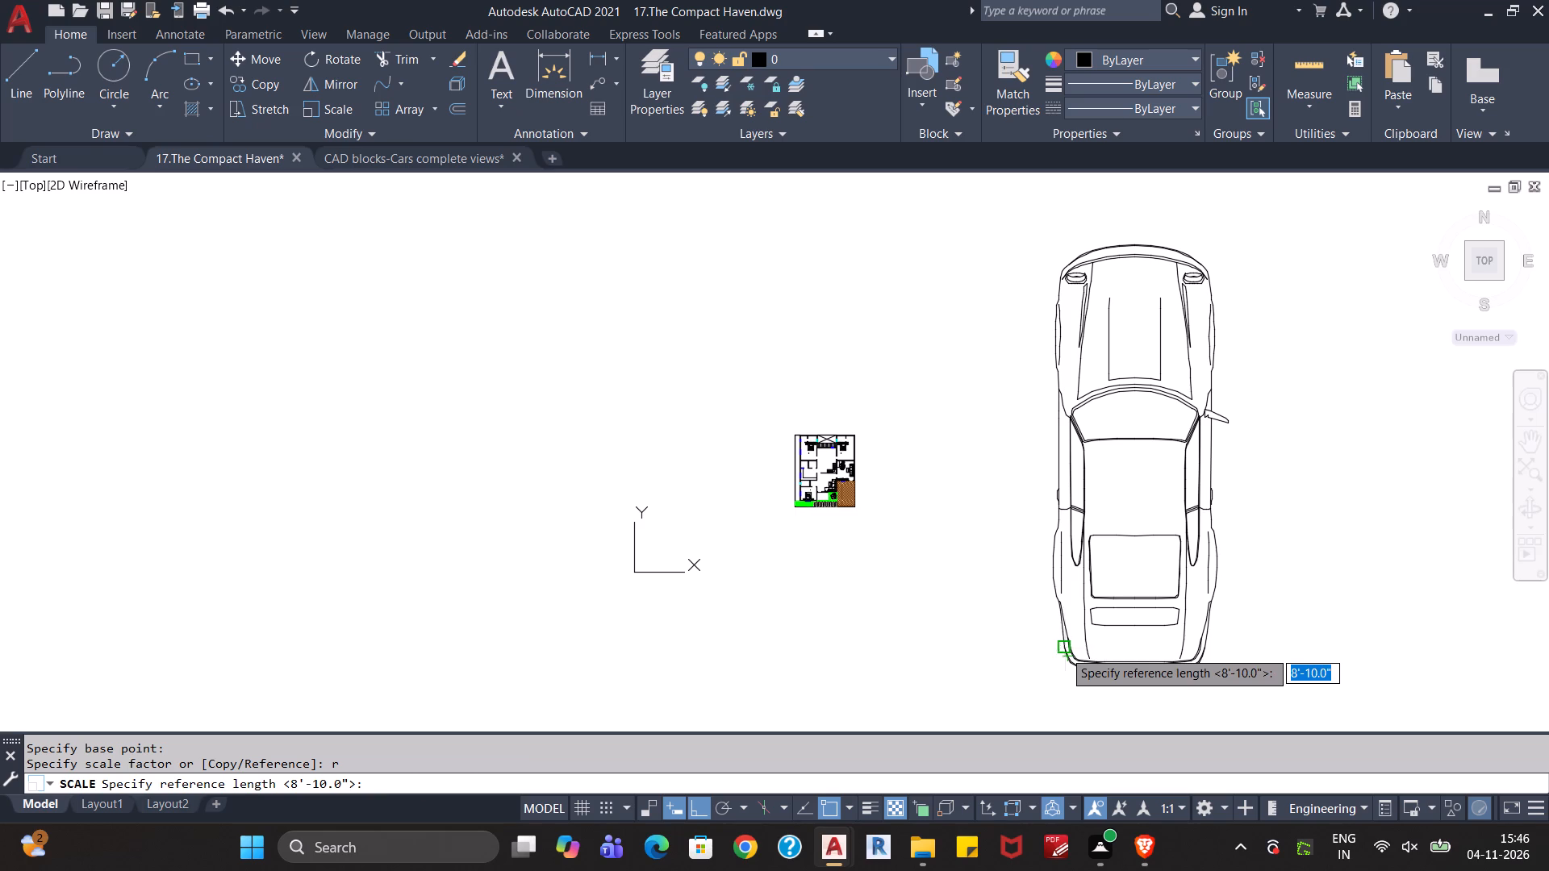
{"action": "left_click", "coordinate": [1058, 298]}
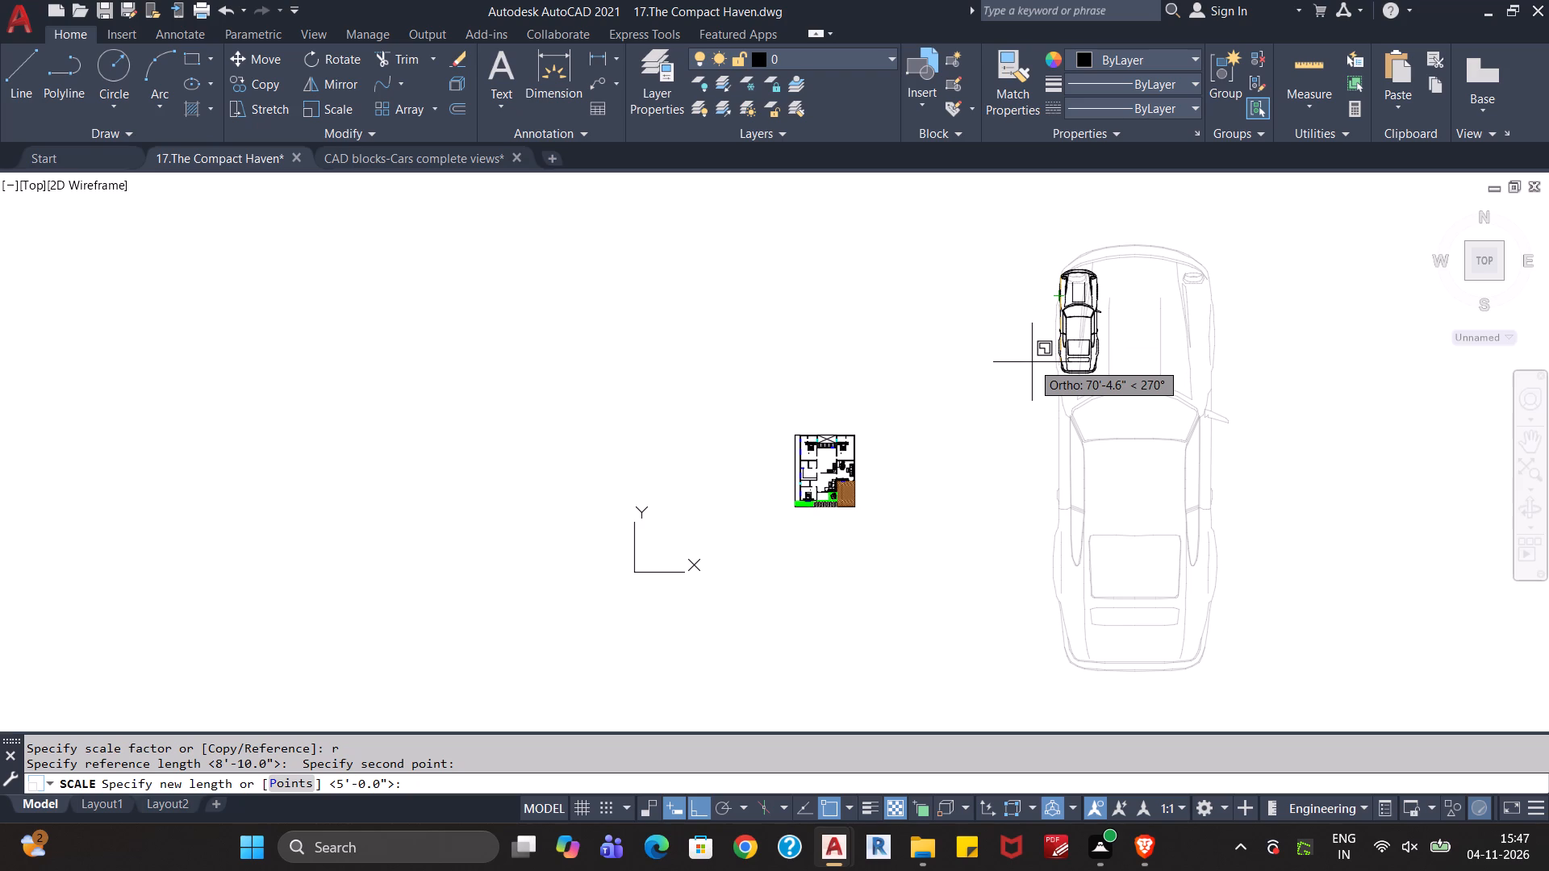
{"action": "type", "text": "12'"}
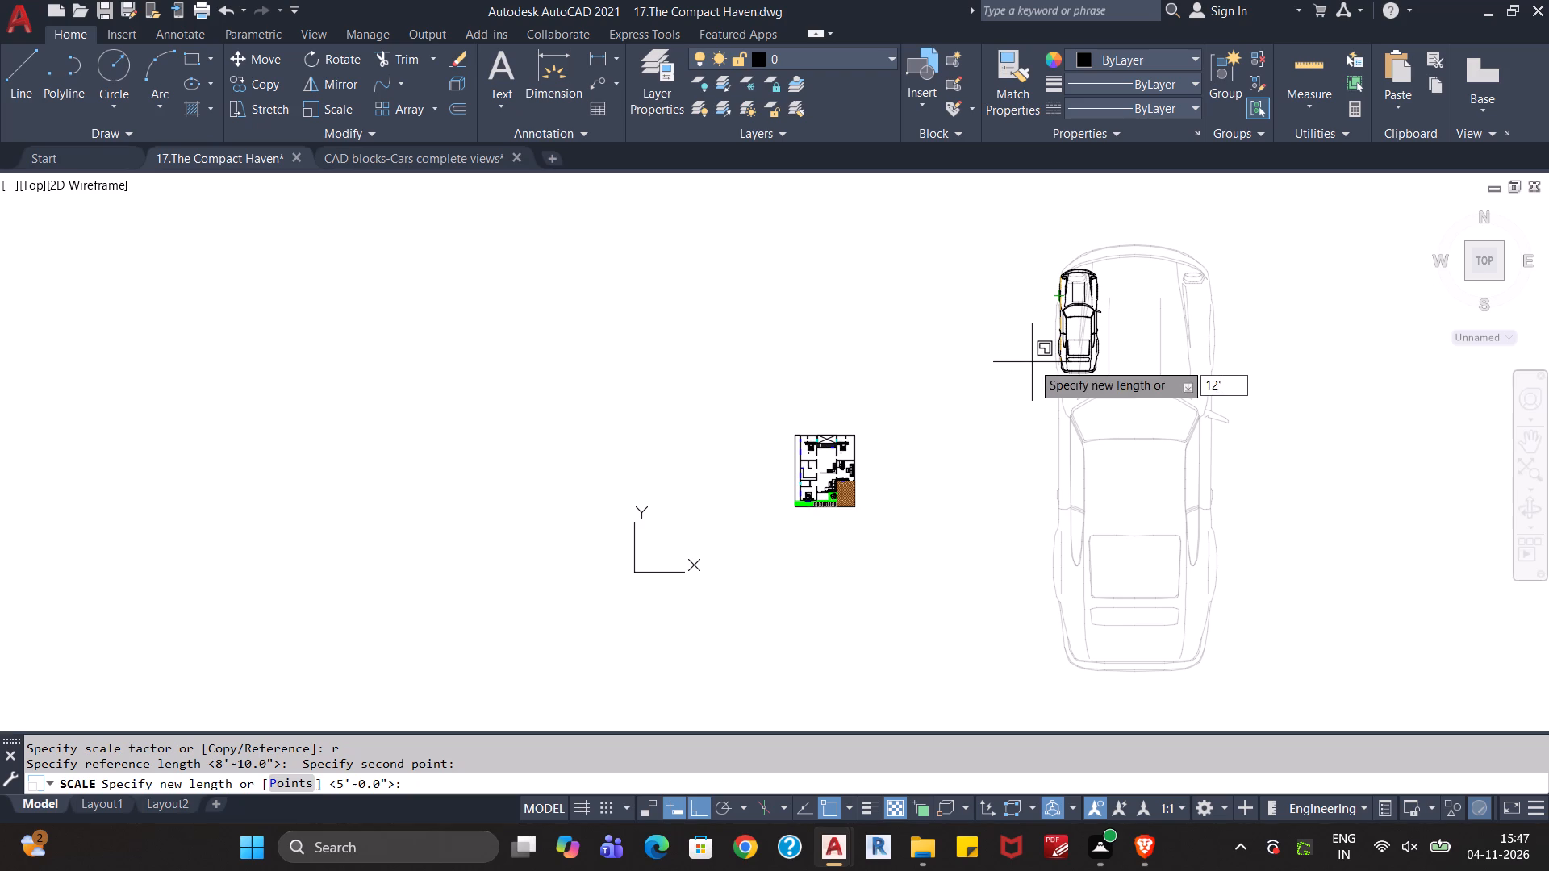
{"action": "key", "text": "Return"}
Cut the scaled car and paste it onto the east half of the floor plan's paved parking area.
{"action": "left_click", "coordinate": [1084, 249]}
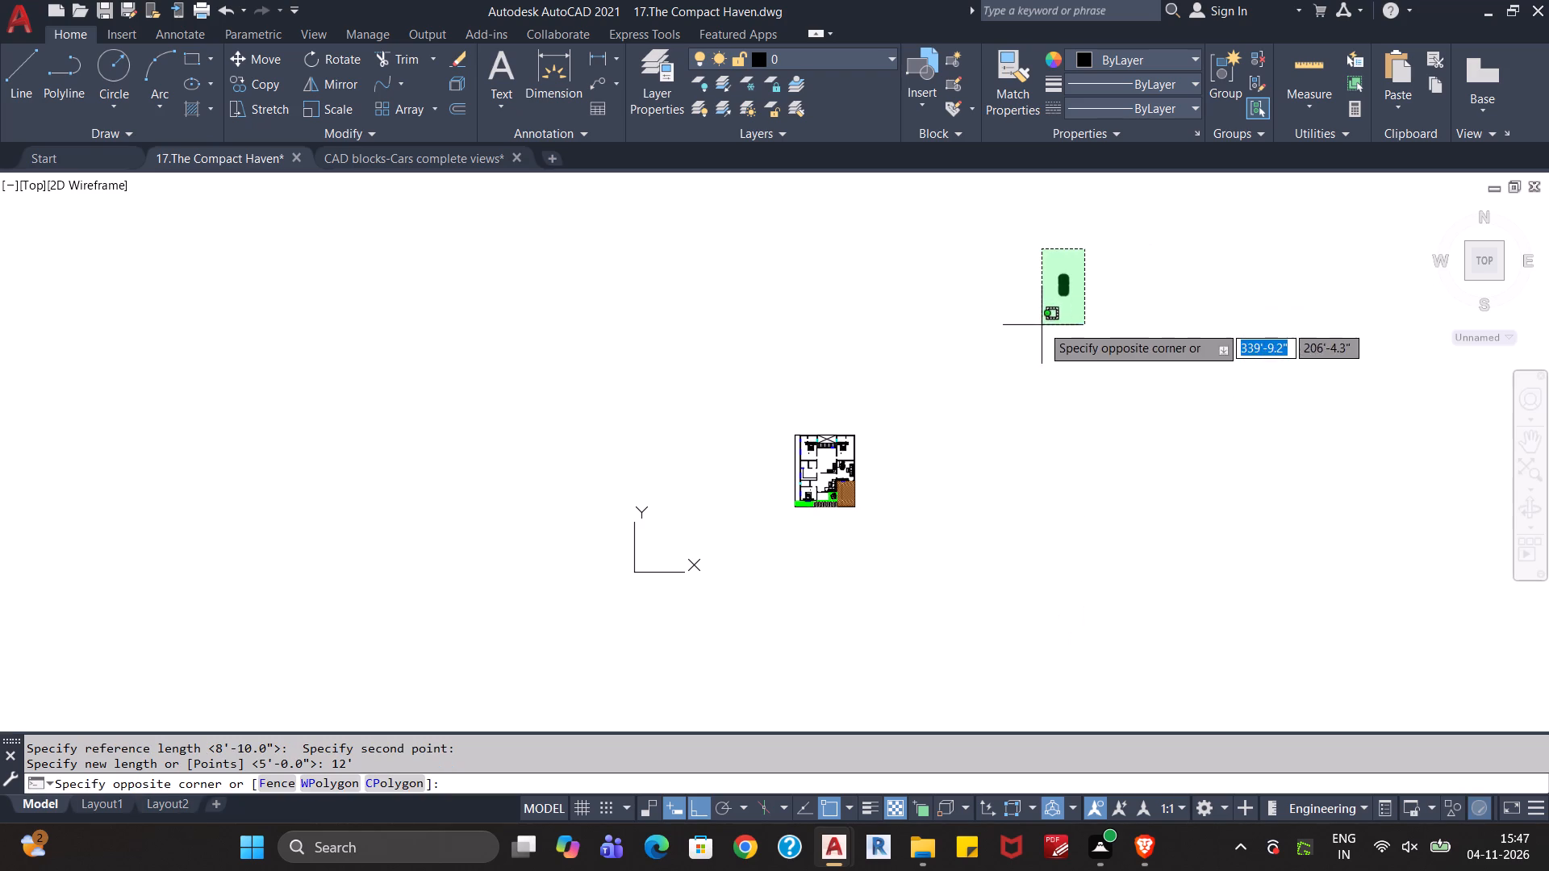
{"action": "left_click", "coordinate": [1042, 325]}
{"action": "key", "text": "ctrl+x"}
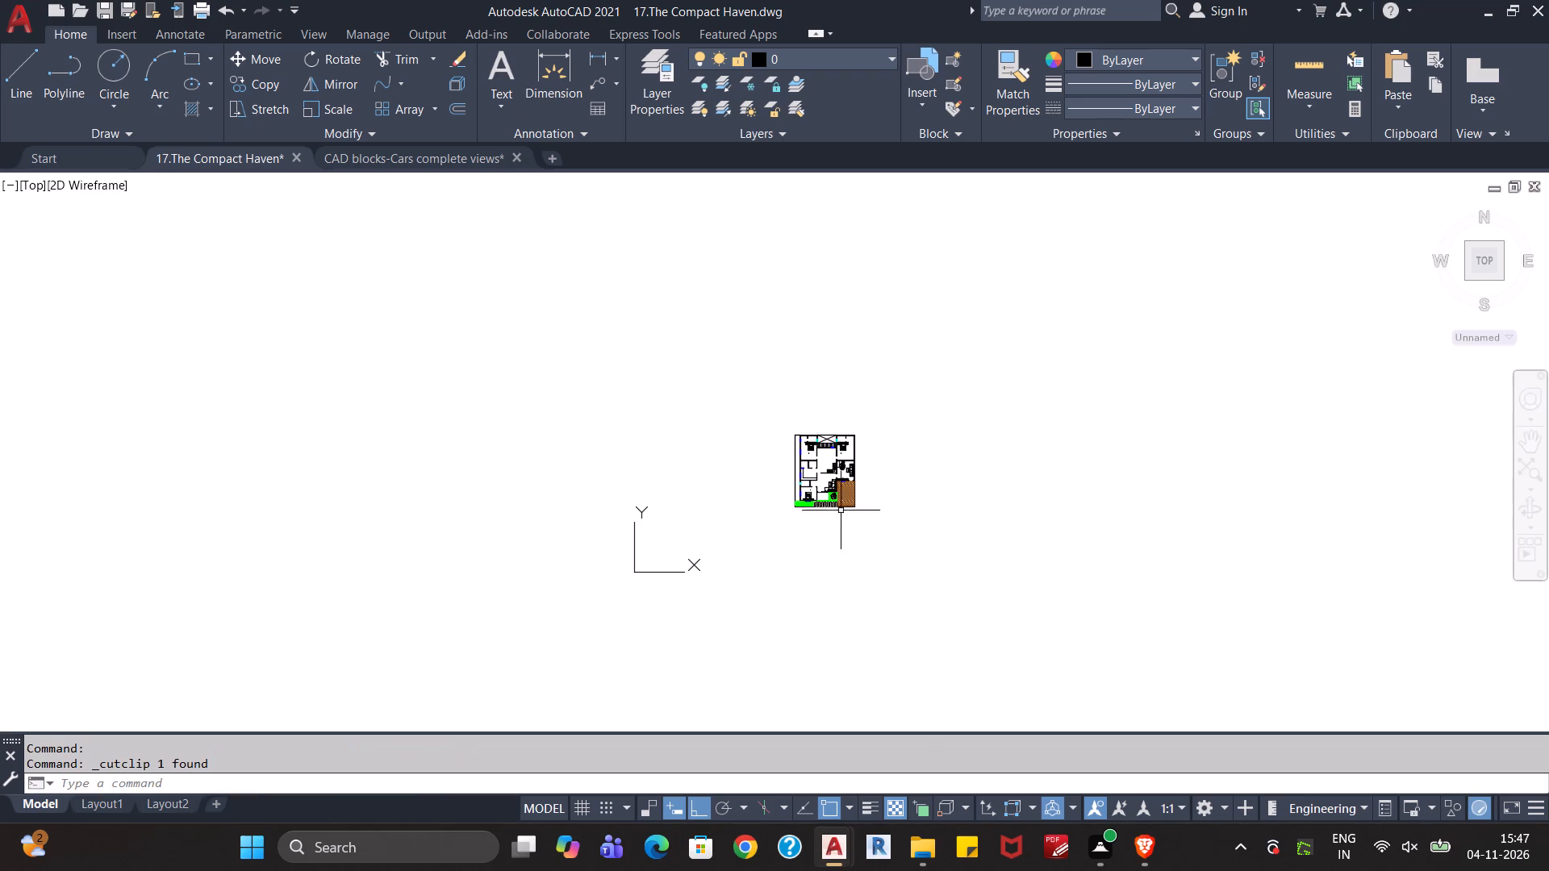
{"action": "scroll", "coordinate": [850, 529], "scroll_direction": "up", "scroll_amount": 4}
{"action": "key", "text": "ctrl+v"}
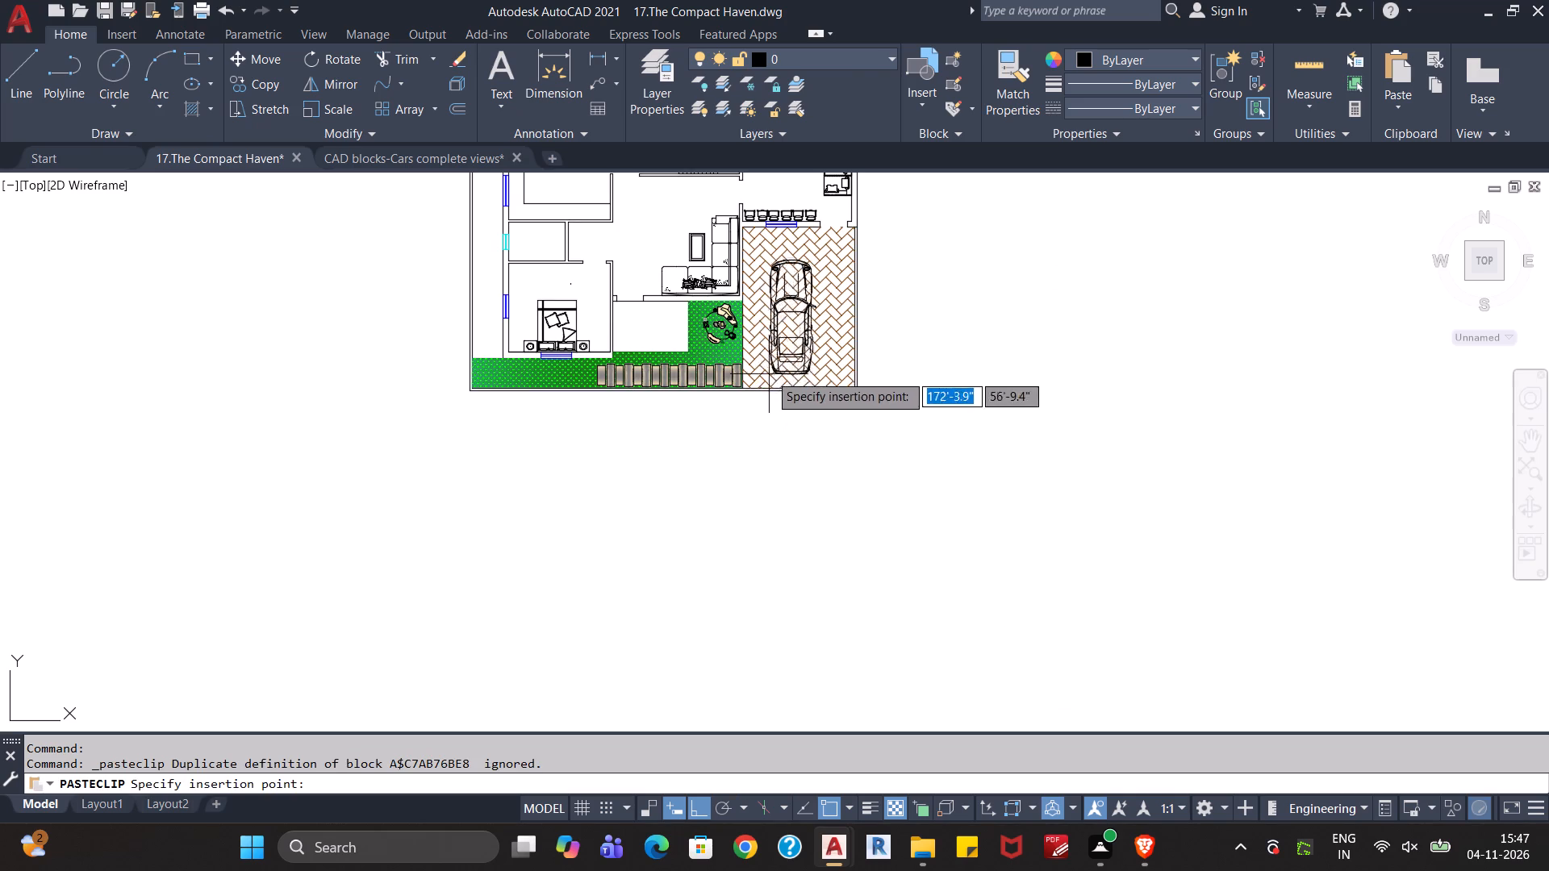
{"action": "scroll", "coordinate": [781, 362], "scroll_direction": "up", "scroll_amount": 2}
{"action": "middle_click_drag", "start_coordinate": [781, 362], "coordinate": [771, 465]}
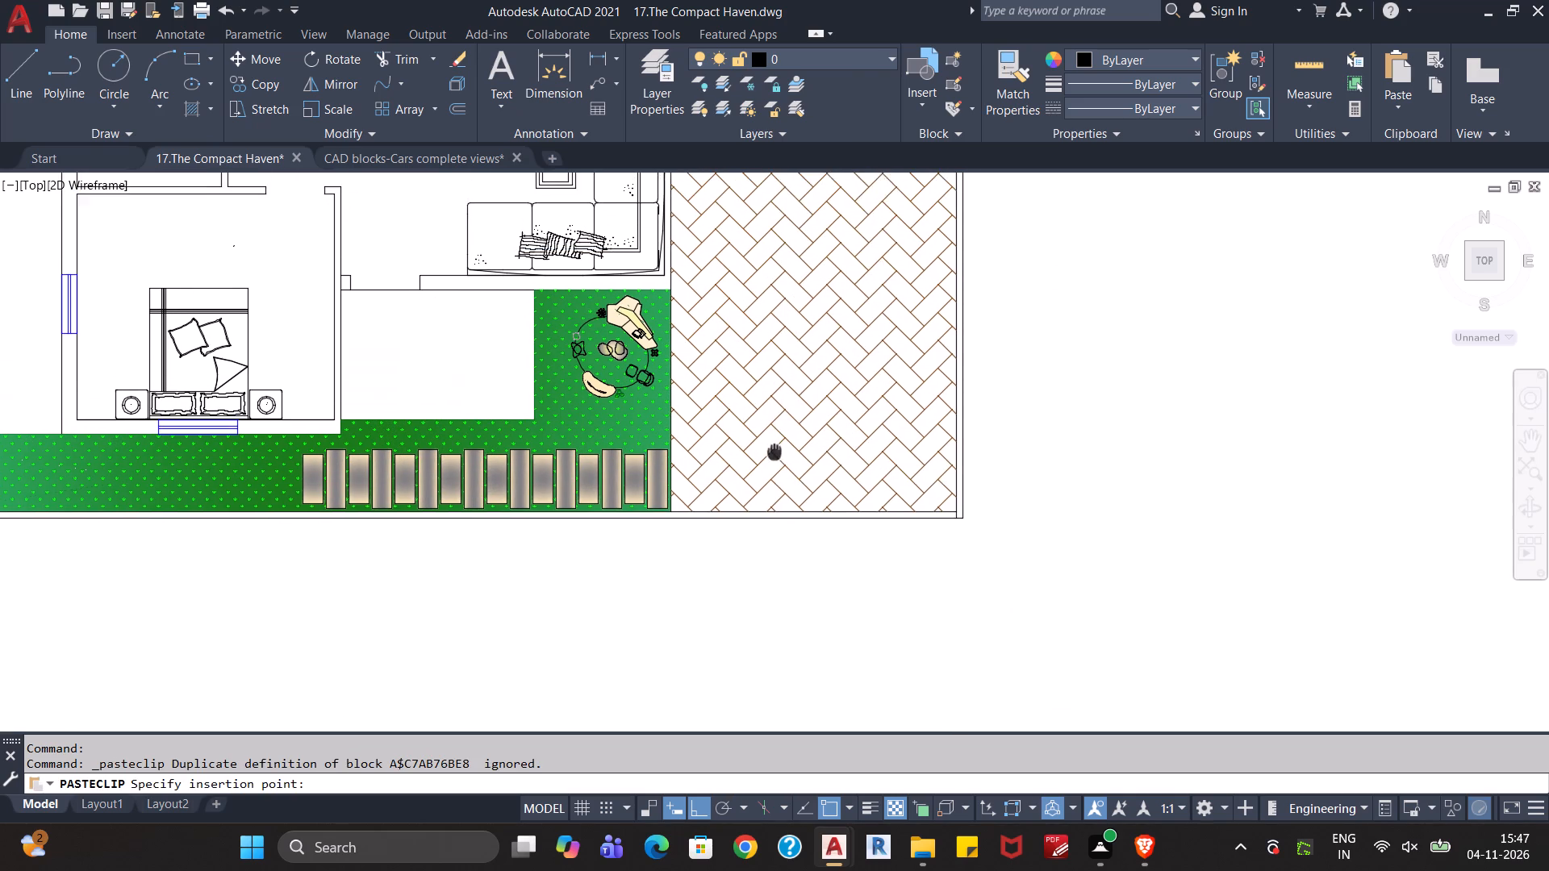
{"action": "middle_click_drag", "start_coordinate": [771, 465], "coordinate": [770, 471]}
{"action": "middle_click_drag", "start_coordinate": [785, 464], "coordinate": [784, 541]}
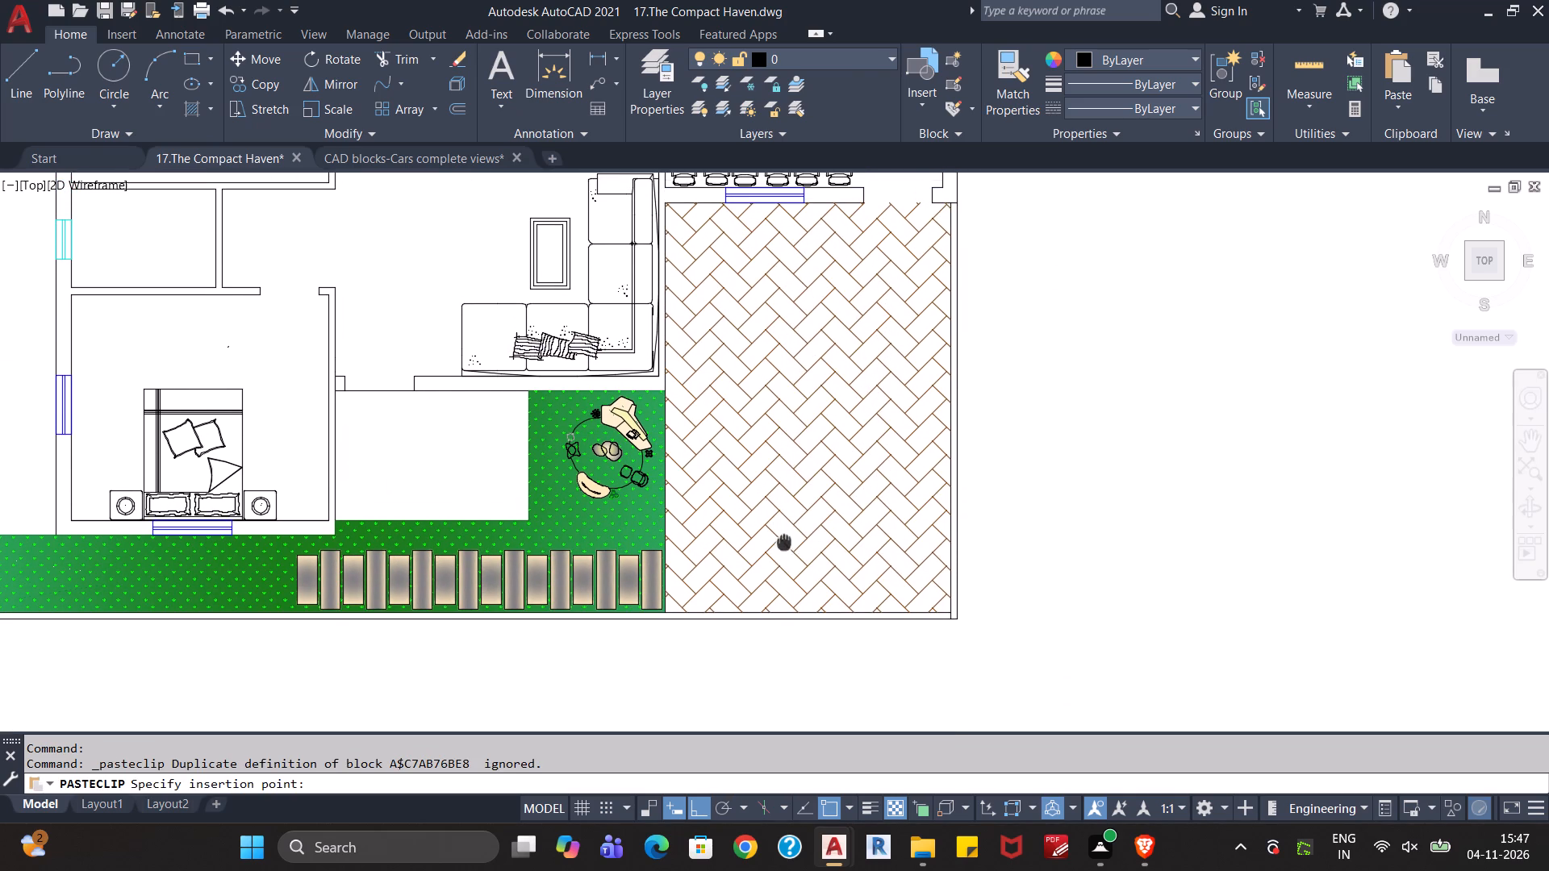
{"action": "middle_click_drag", "start_coordinate": [784, 541], "coordinate": [784, 542]}
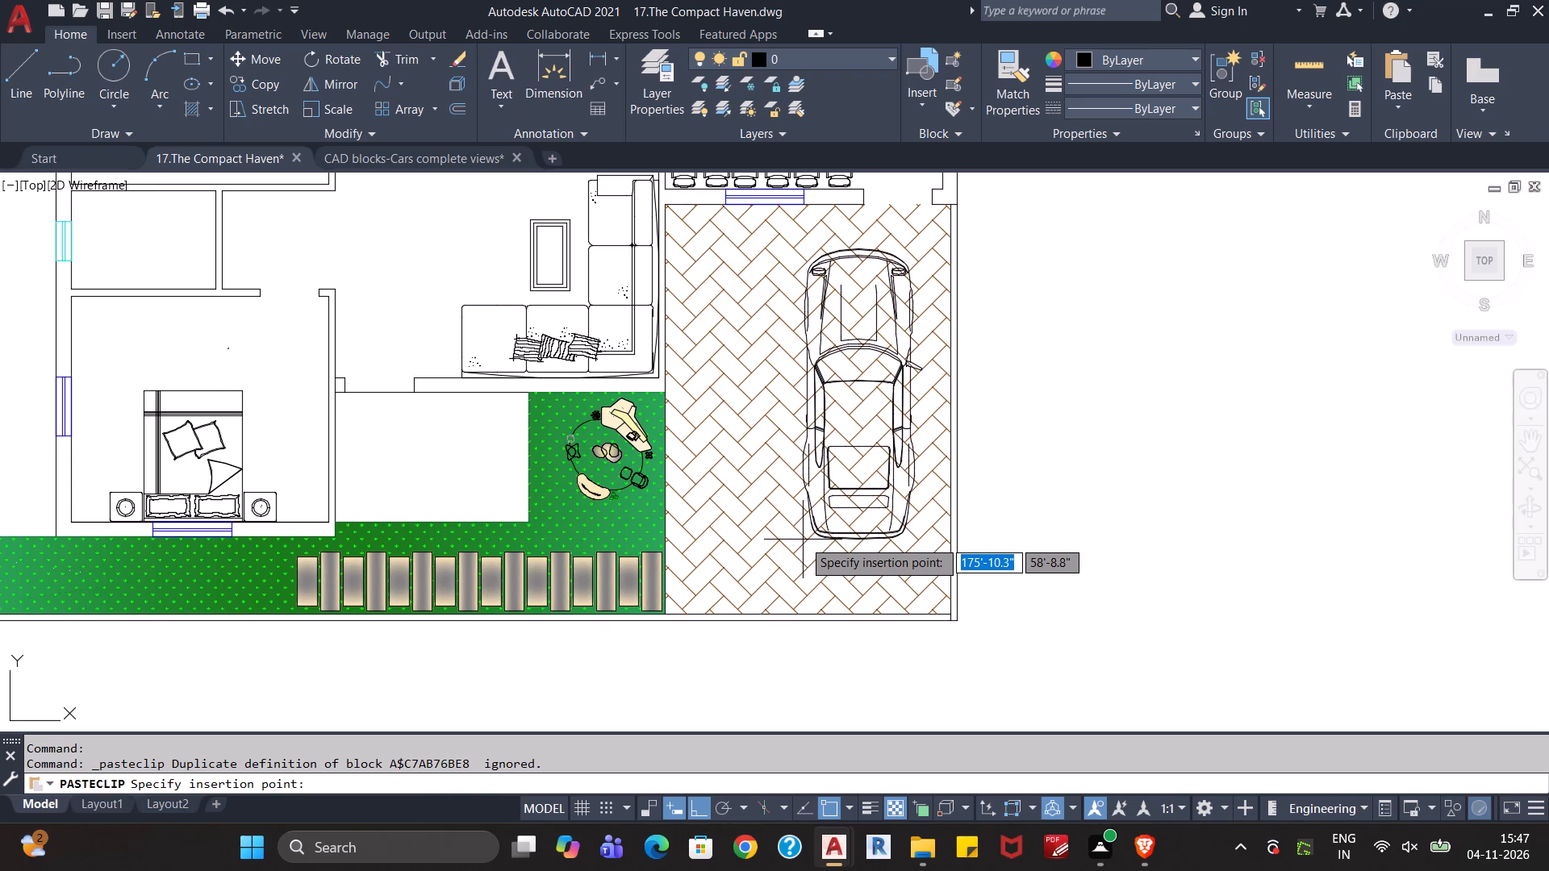
{"action": "left_click", "coordinate": [803, 540]}
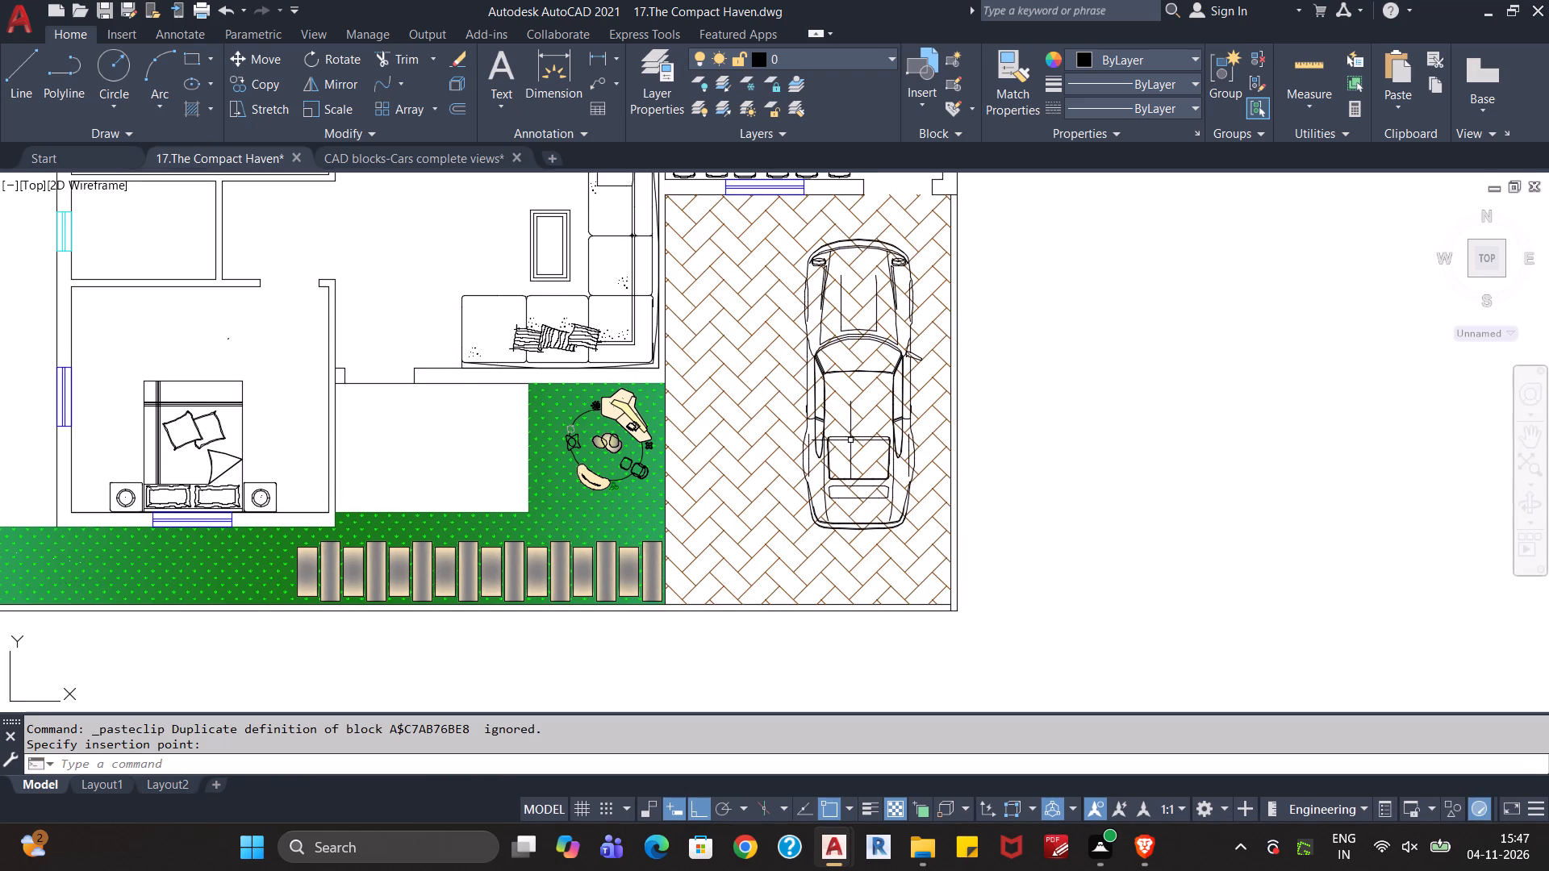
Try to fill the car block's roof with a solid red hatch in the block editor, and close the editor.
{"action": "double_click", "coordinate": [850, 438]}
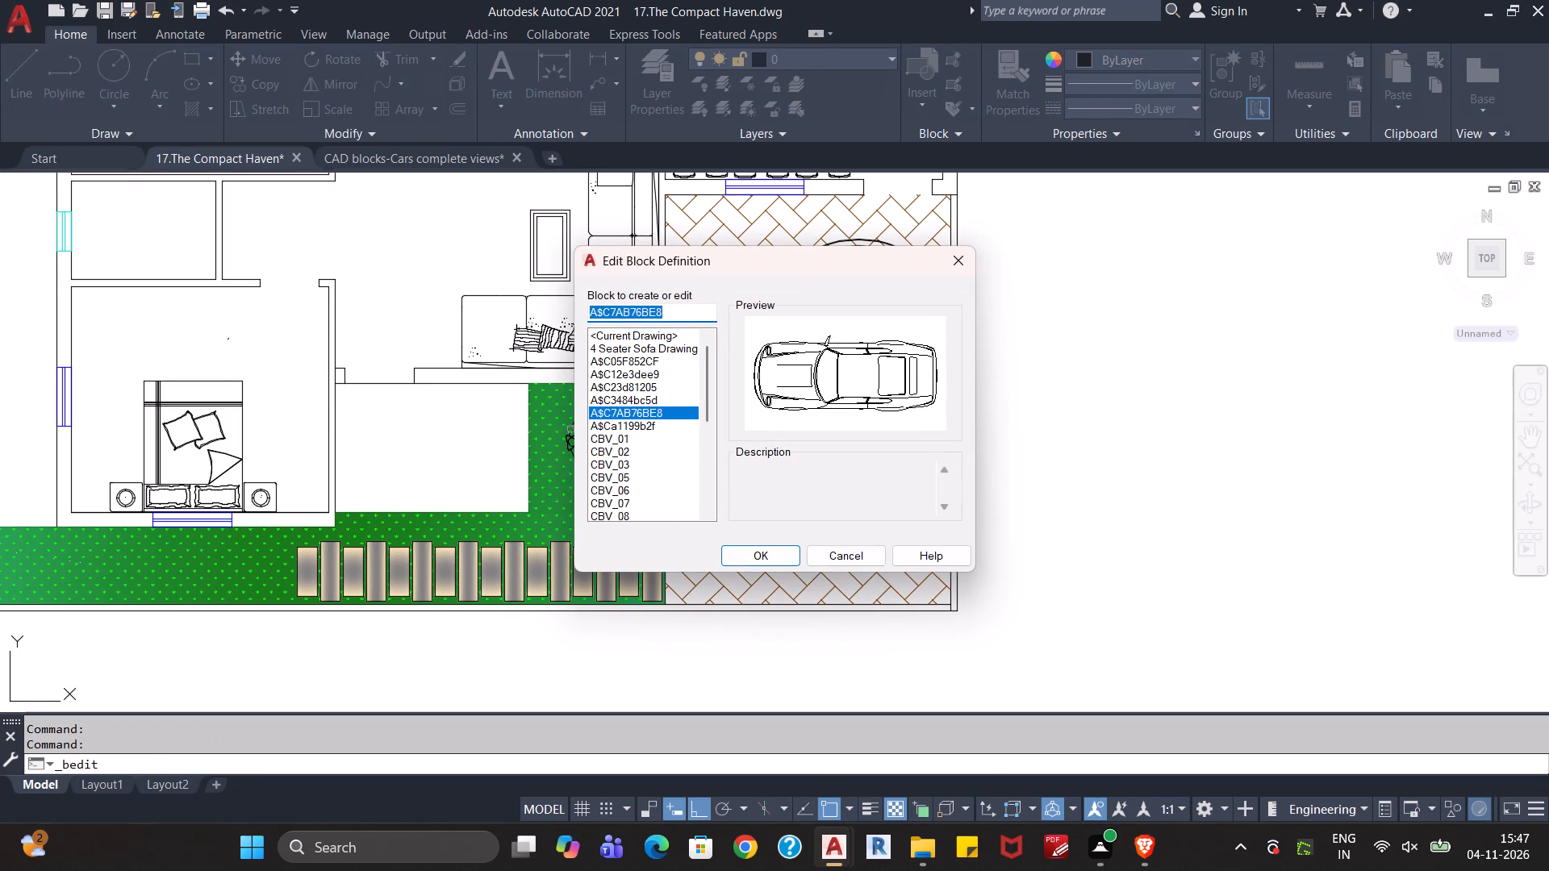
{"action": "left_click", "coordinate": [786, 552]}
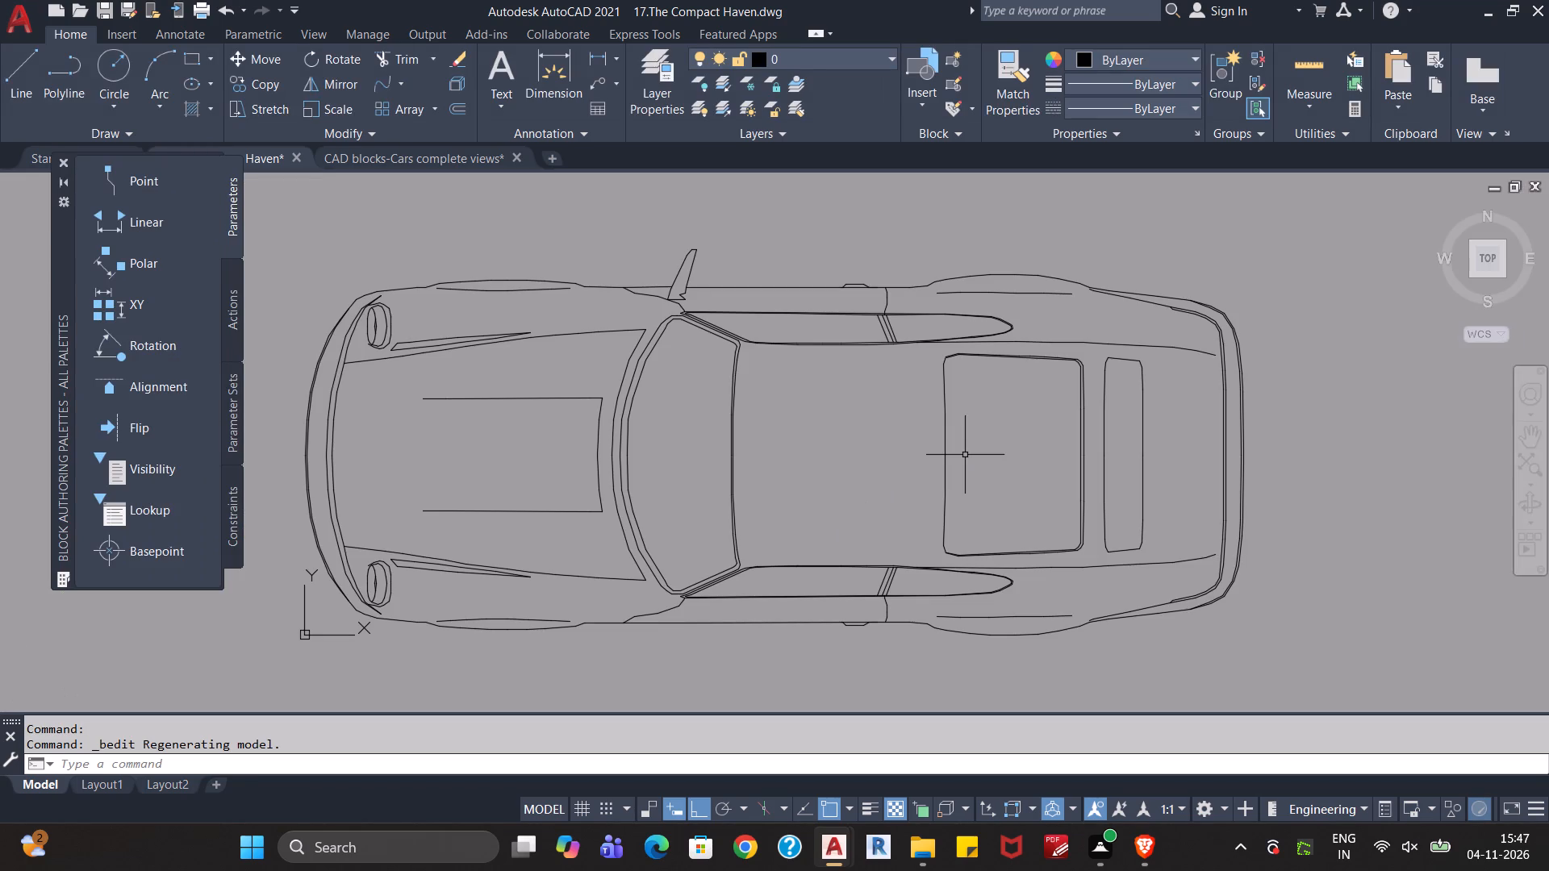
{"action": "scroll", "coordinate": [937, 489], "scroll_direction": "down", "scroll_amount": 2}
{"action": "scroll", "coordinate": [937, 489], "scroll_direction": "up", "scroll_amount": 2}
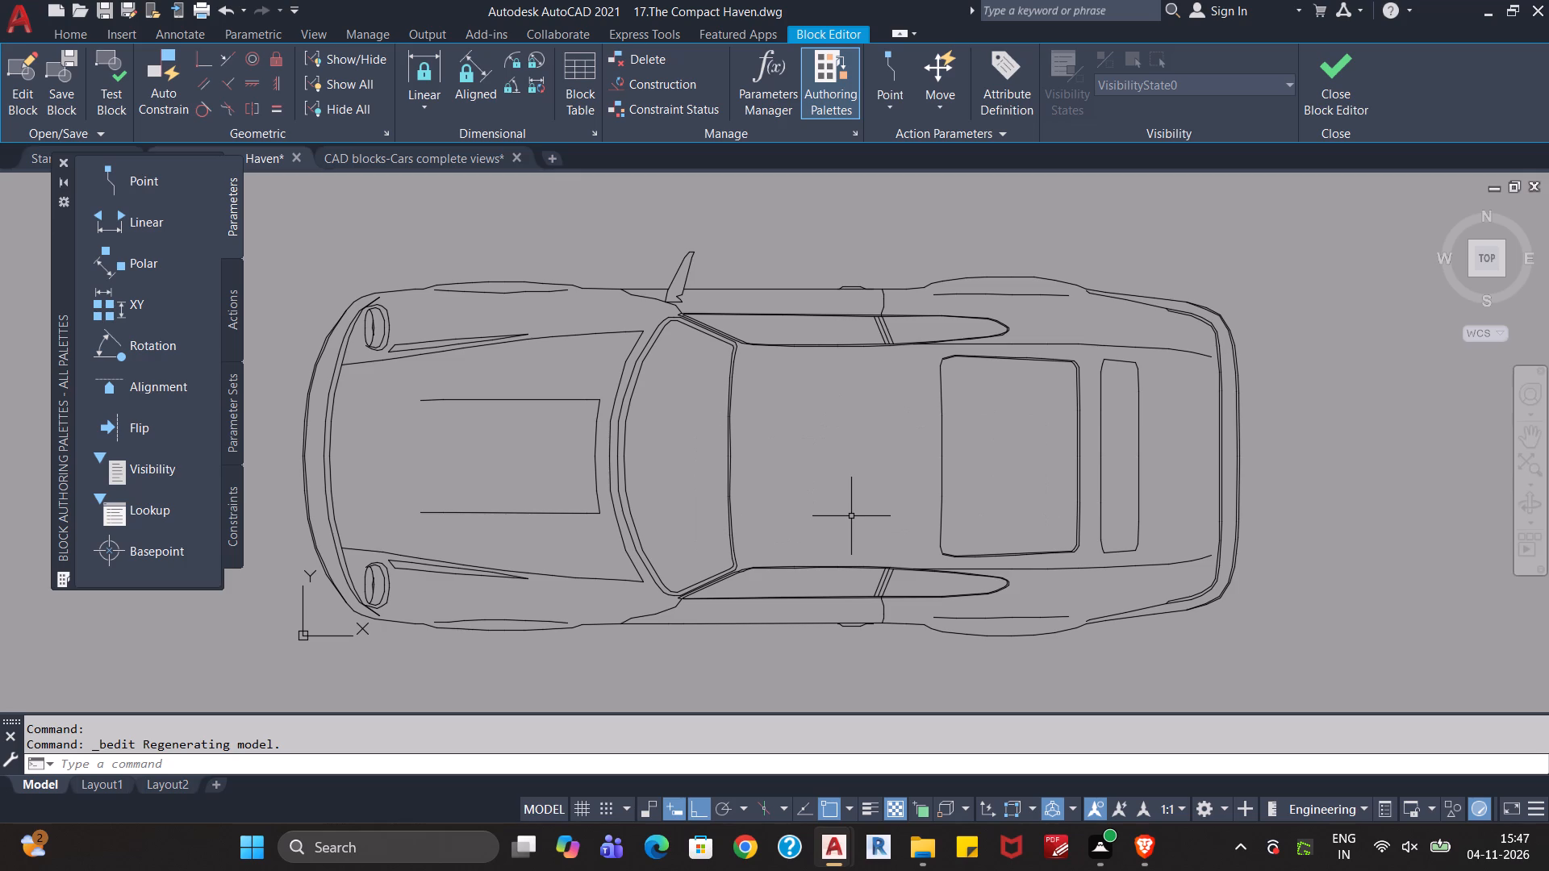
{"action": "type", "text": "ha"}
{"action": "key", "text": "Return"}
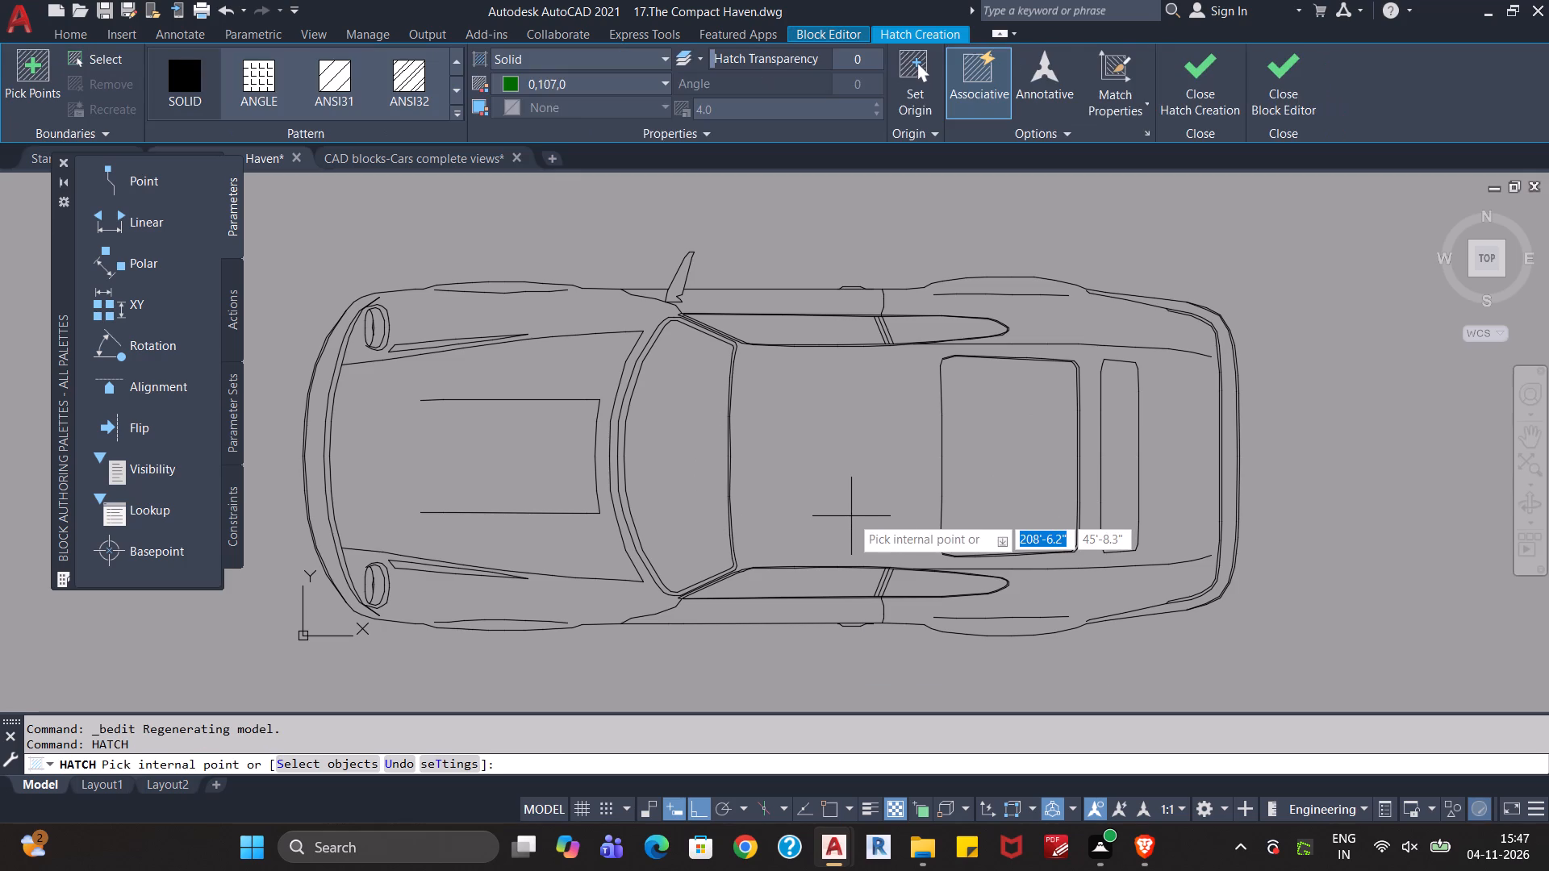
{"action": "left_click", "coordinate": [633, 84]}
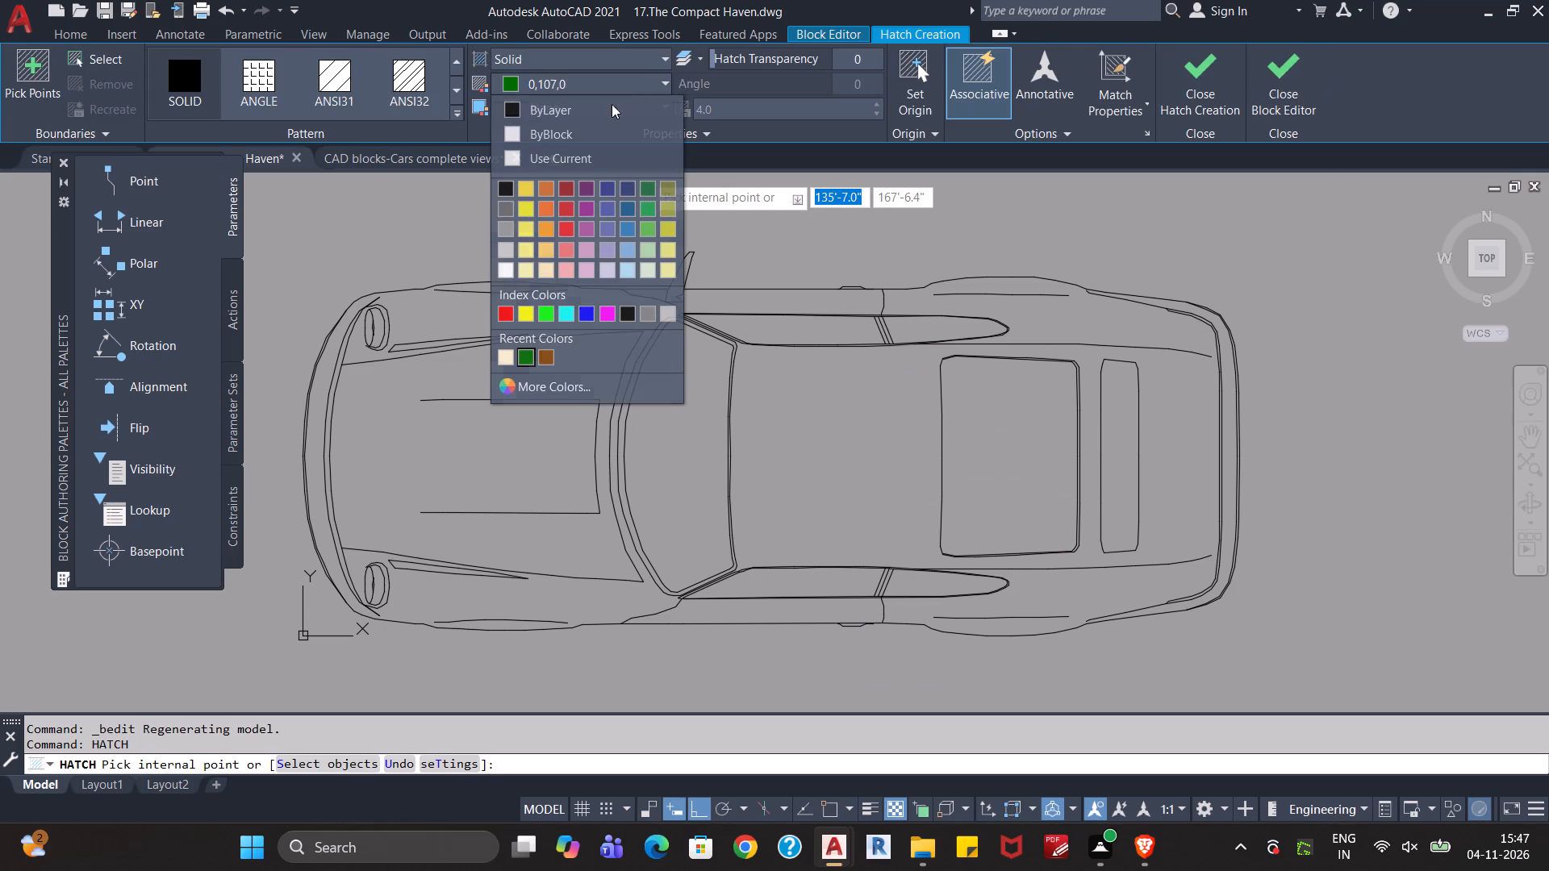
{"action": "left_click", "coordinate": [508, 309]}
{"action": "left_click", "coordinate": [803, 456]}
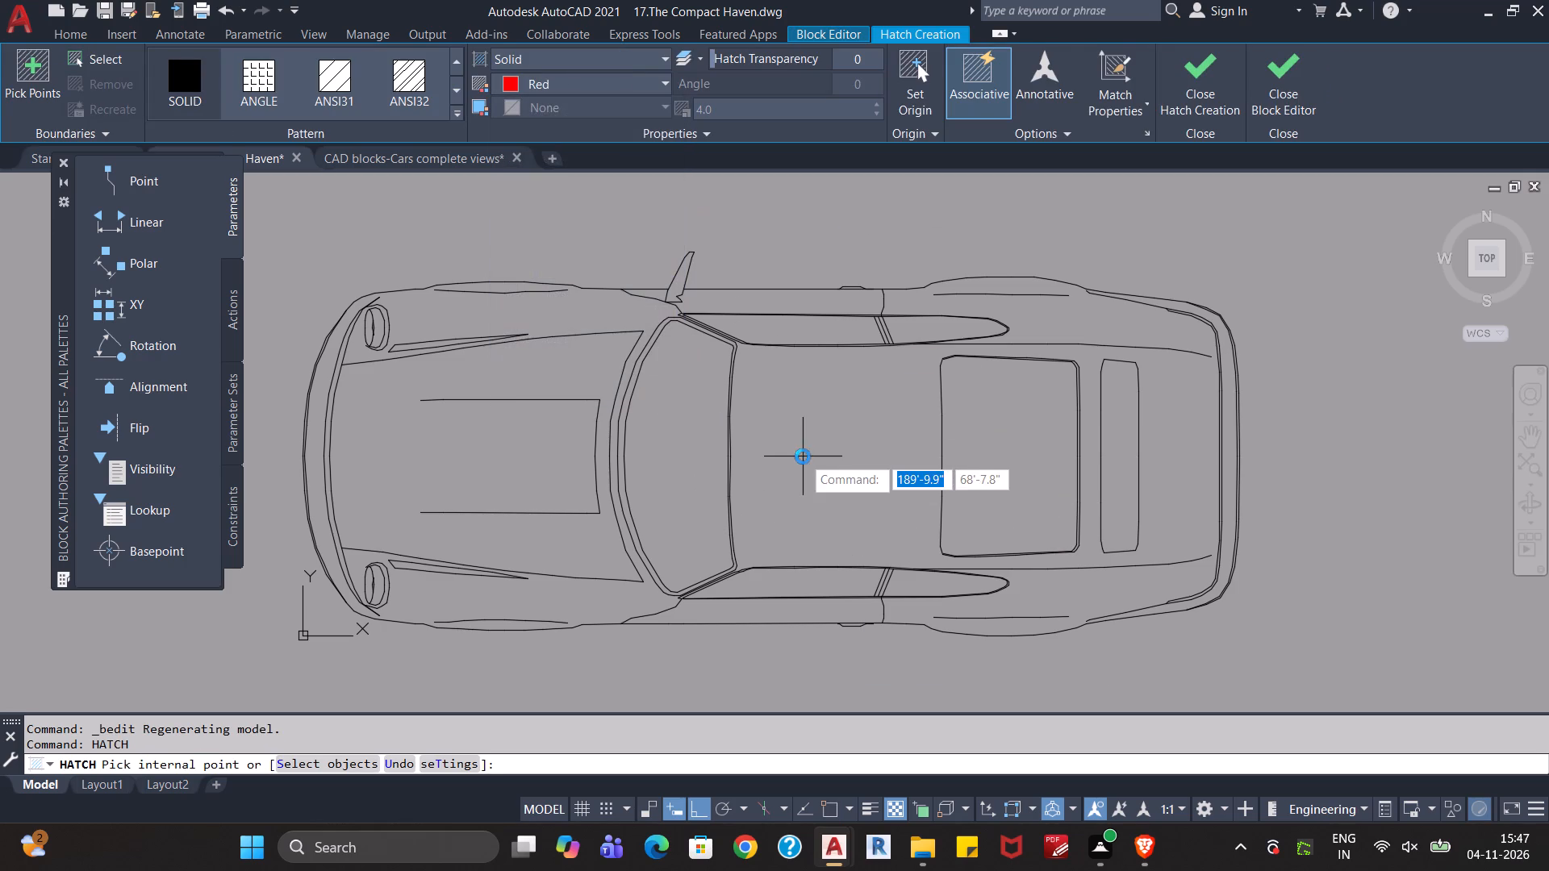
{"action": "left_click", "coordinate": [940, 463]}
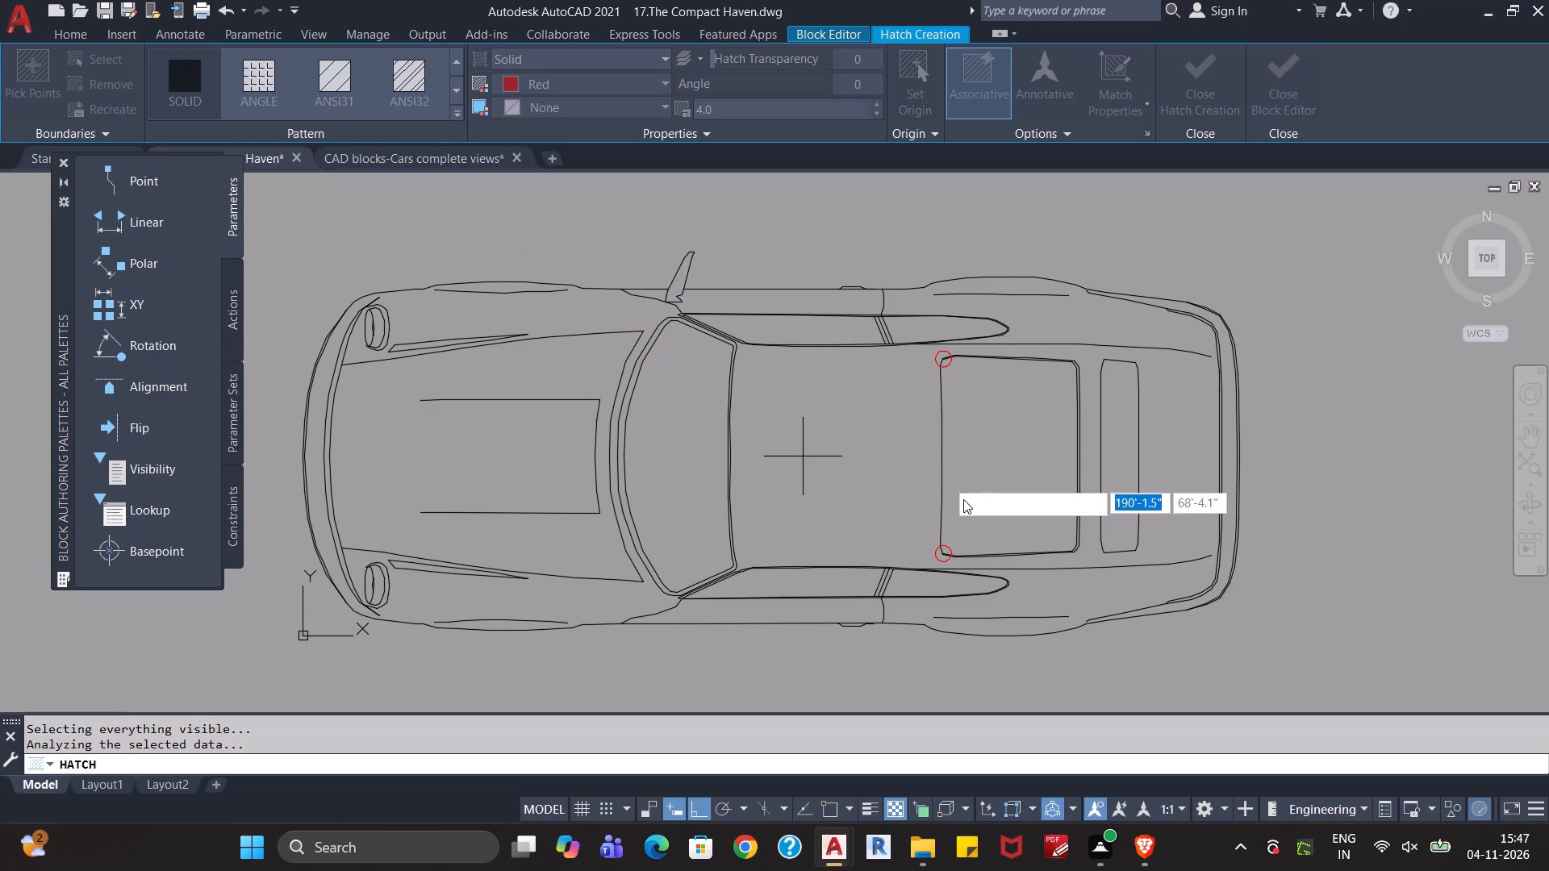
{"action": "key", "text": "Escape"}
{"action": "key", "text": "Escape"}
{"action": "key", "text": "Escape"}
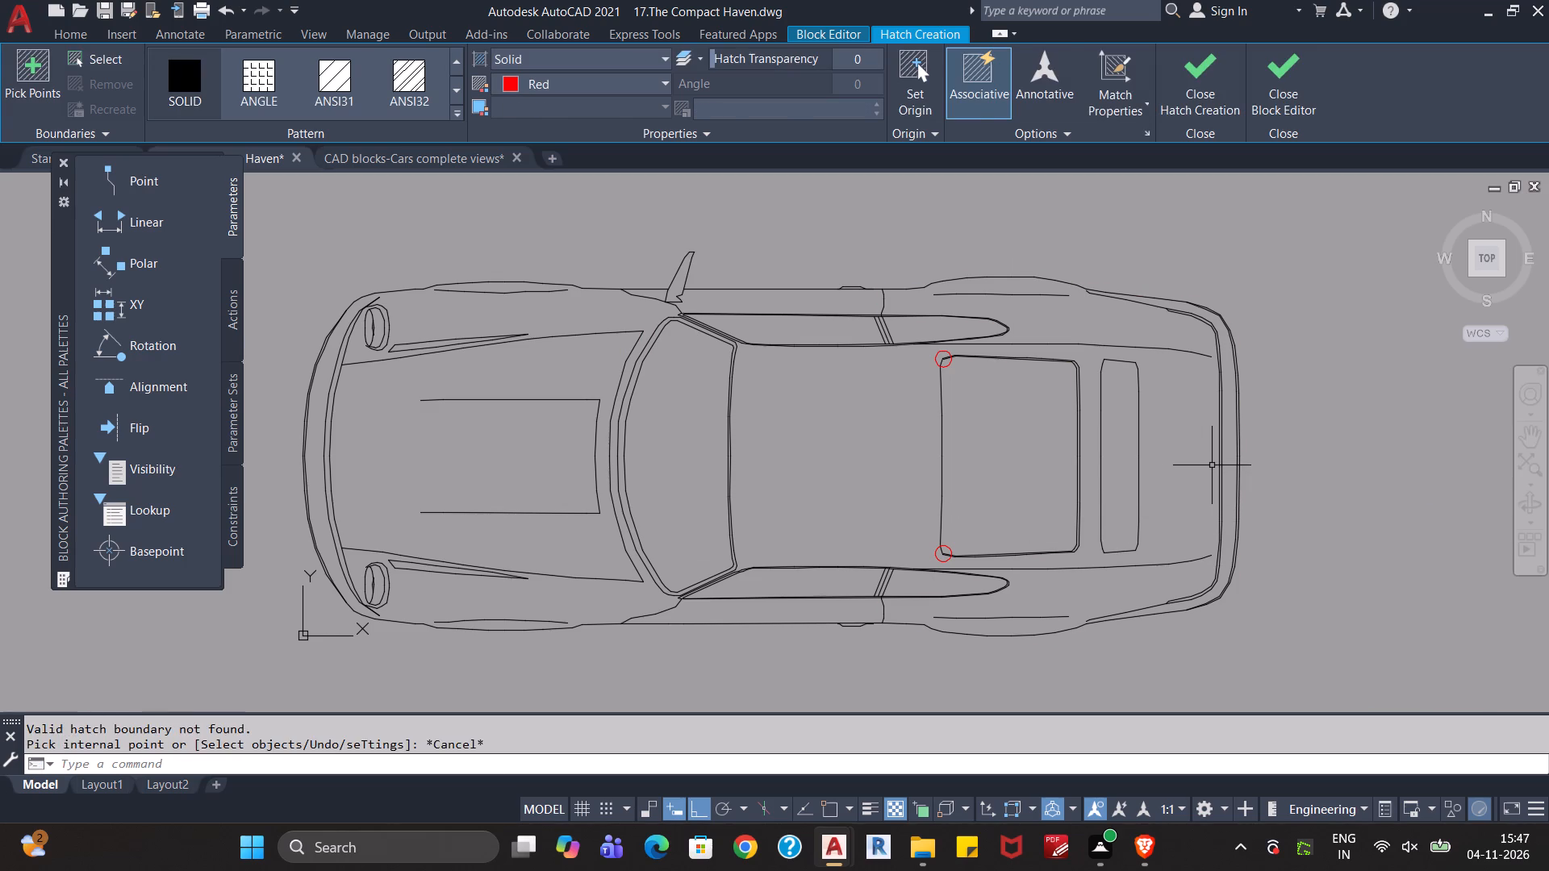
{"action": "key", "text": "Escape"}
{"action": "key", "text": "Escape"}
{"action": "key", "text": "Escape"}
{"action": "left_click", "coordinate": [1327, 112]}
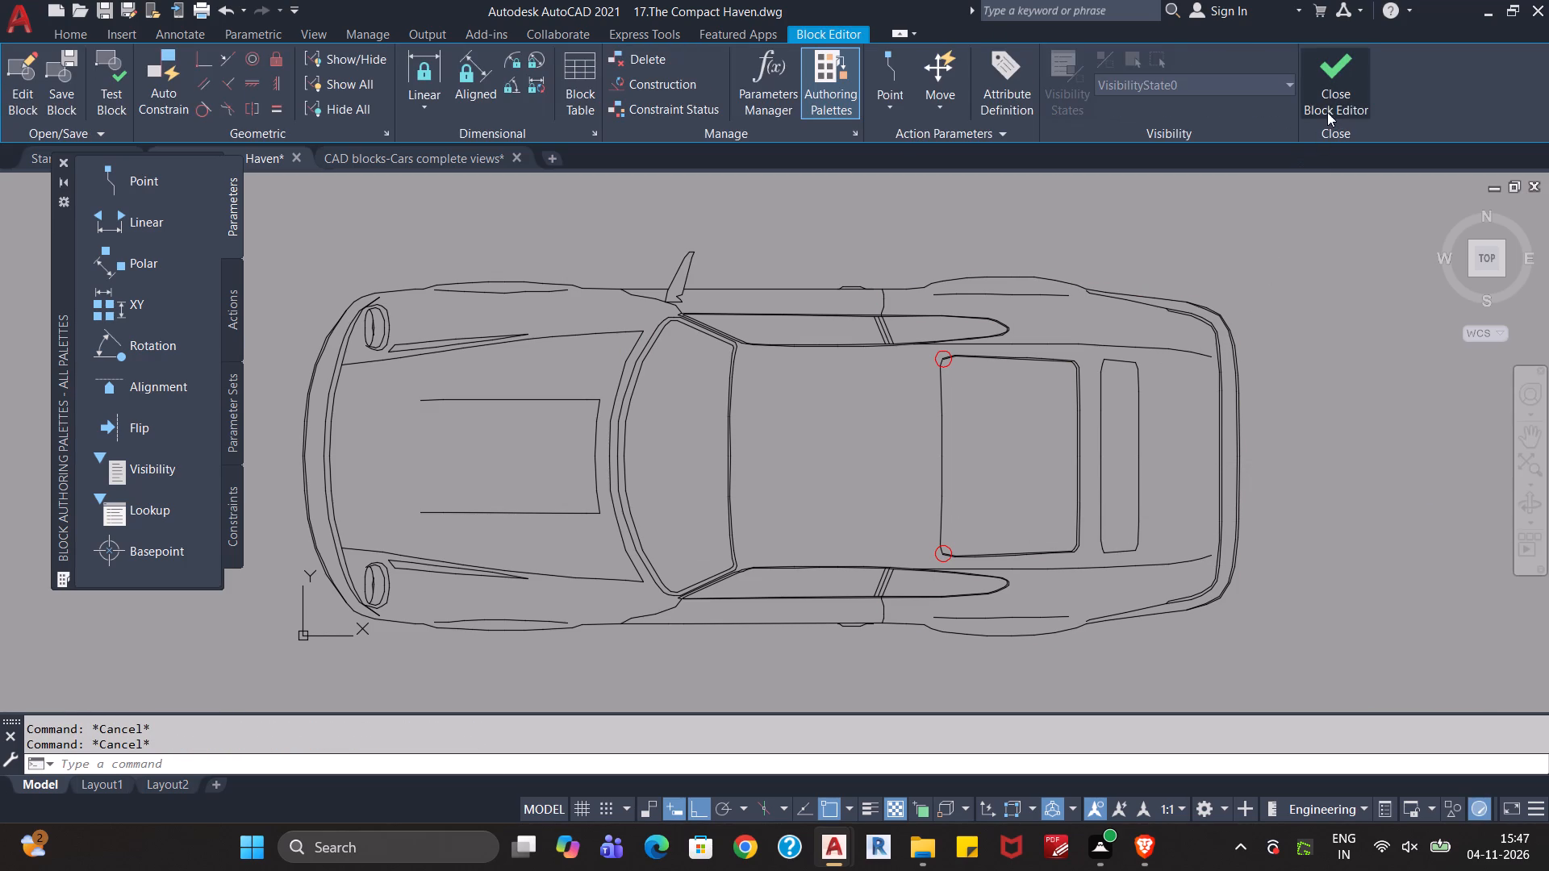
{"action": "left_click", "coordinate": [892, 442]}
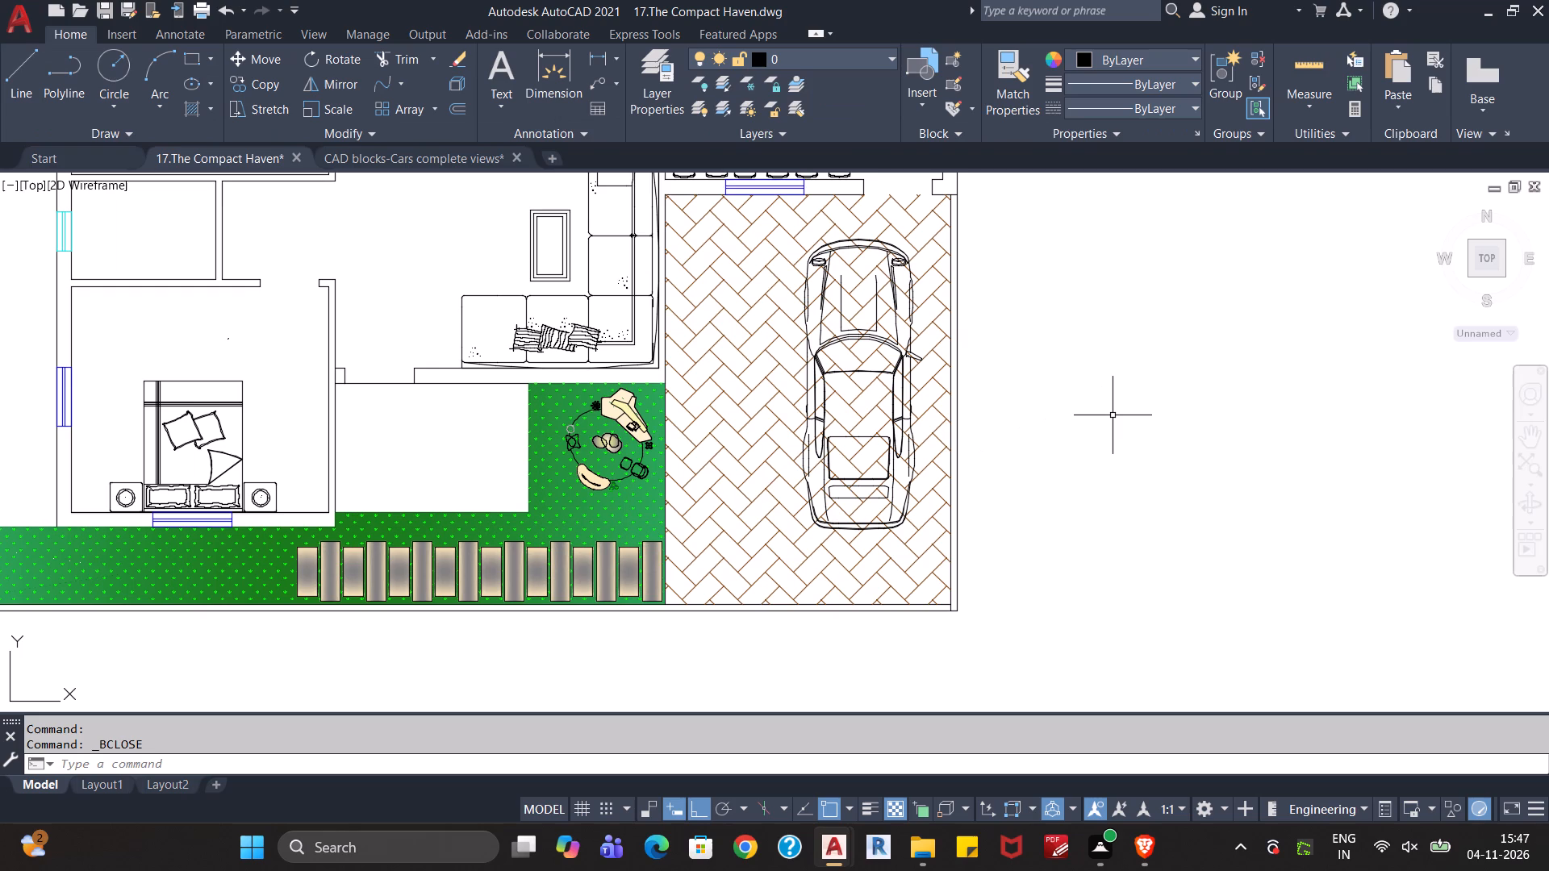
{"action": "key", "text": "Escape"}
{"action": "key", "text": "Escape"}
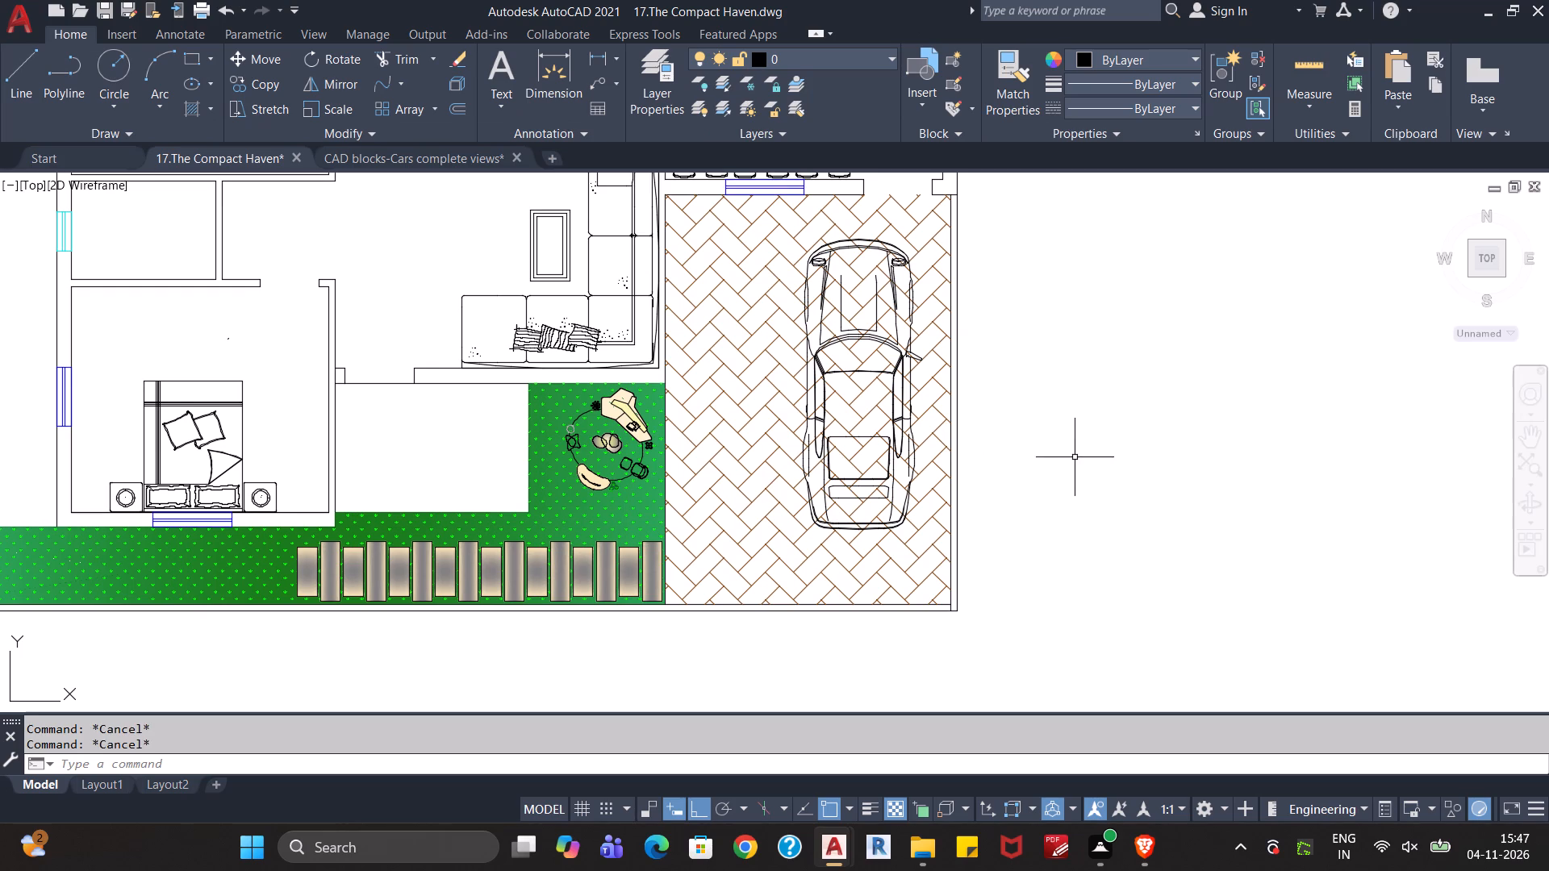
Open the Cruiser Motorbike Plan and Side Elevation drawing from the Vehicles folder.
{"action": "middle_click_drag", "start_coordinate": [1081, 445], "coordinate": [1103, 434]}
{"action": "scroll", "coordinate": [1103, 434], "scroll_direction": "down", "scroll_amount": 1}
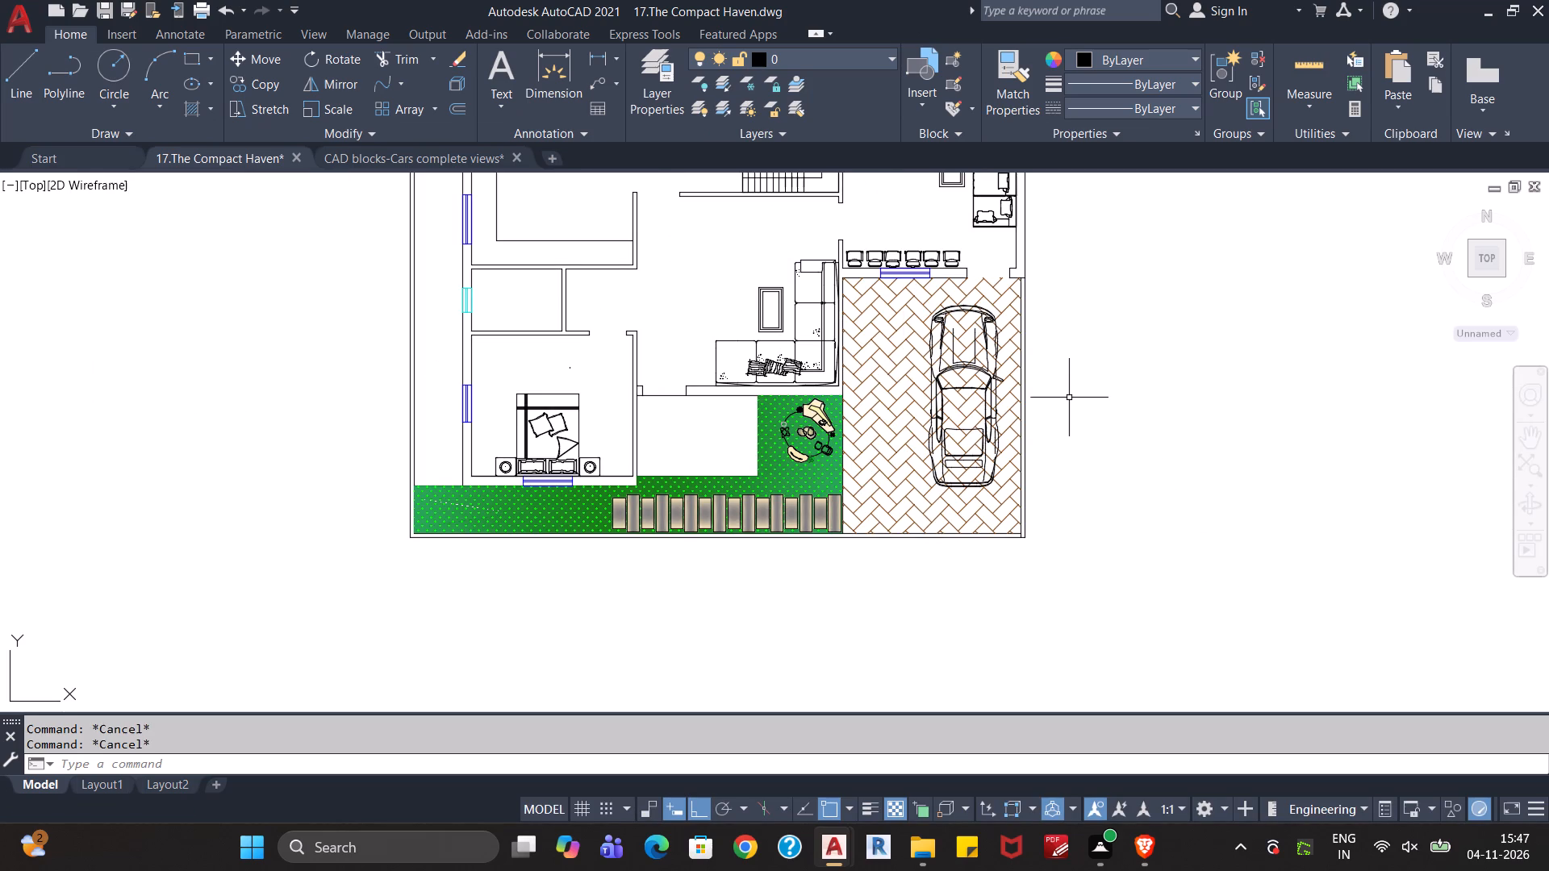
{"action": "key", "text": "ctrl+o"}
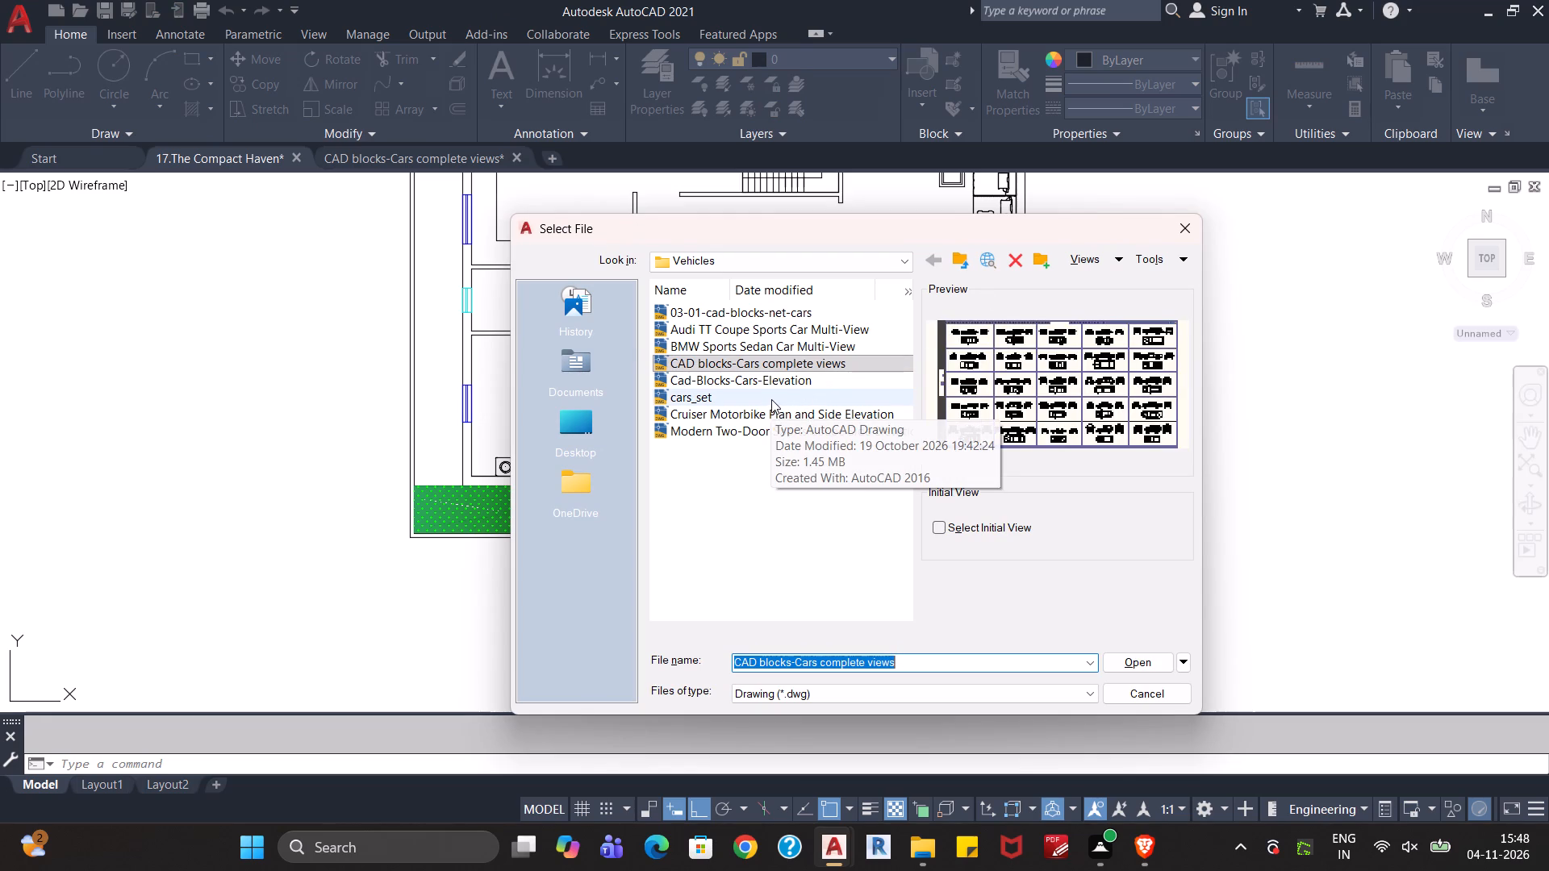
{"action": "left_click", "coordinate": [761, 415]}
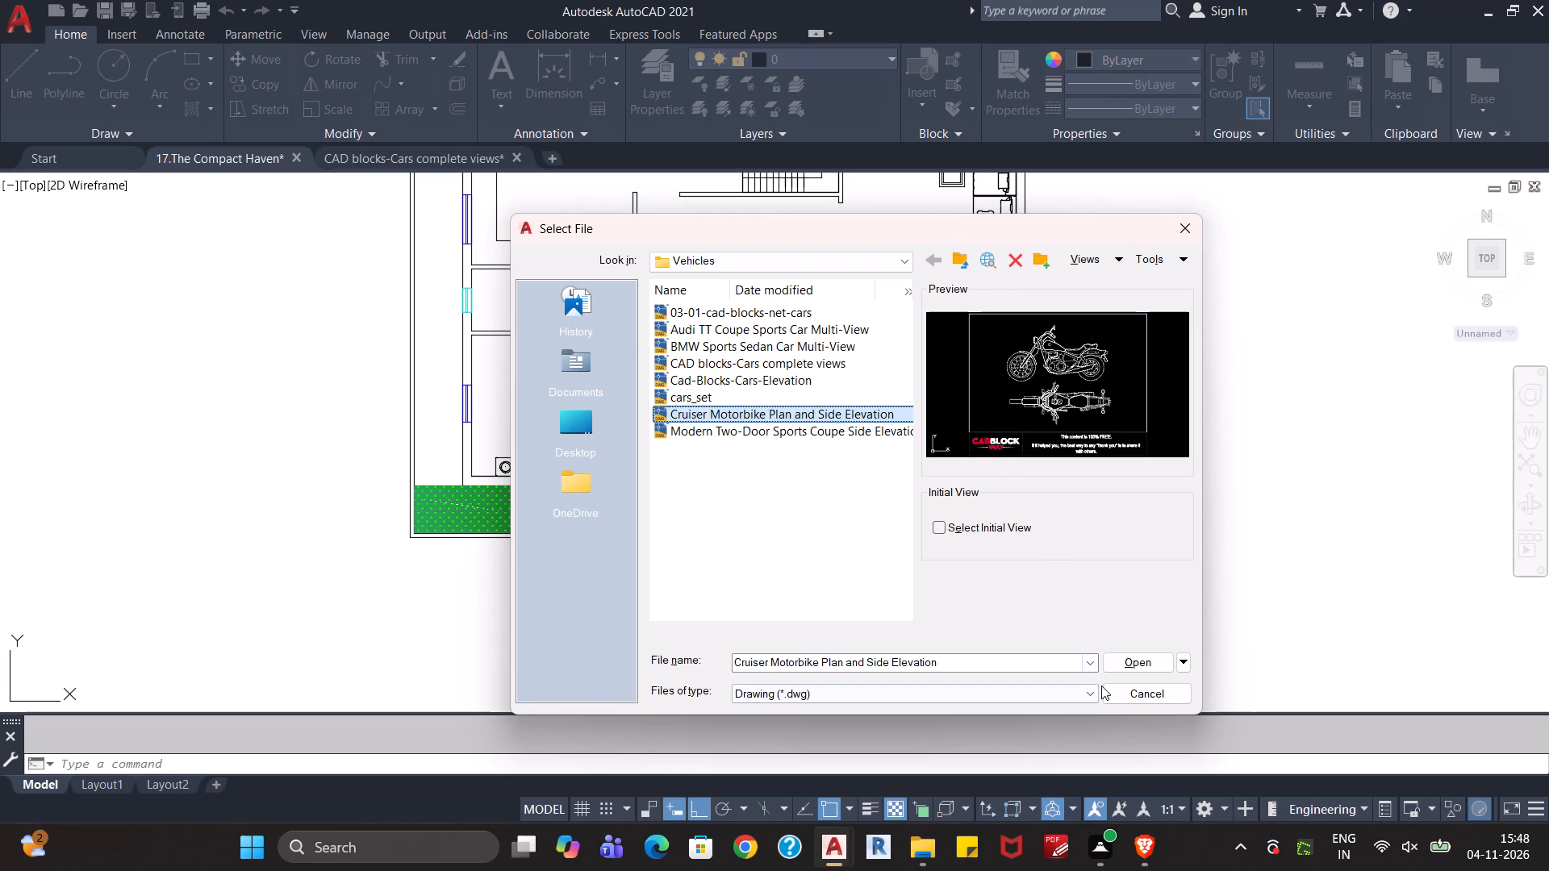
{"action": "left_click", "coordinate": [1118, 667]}
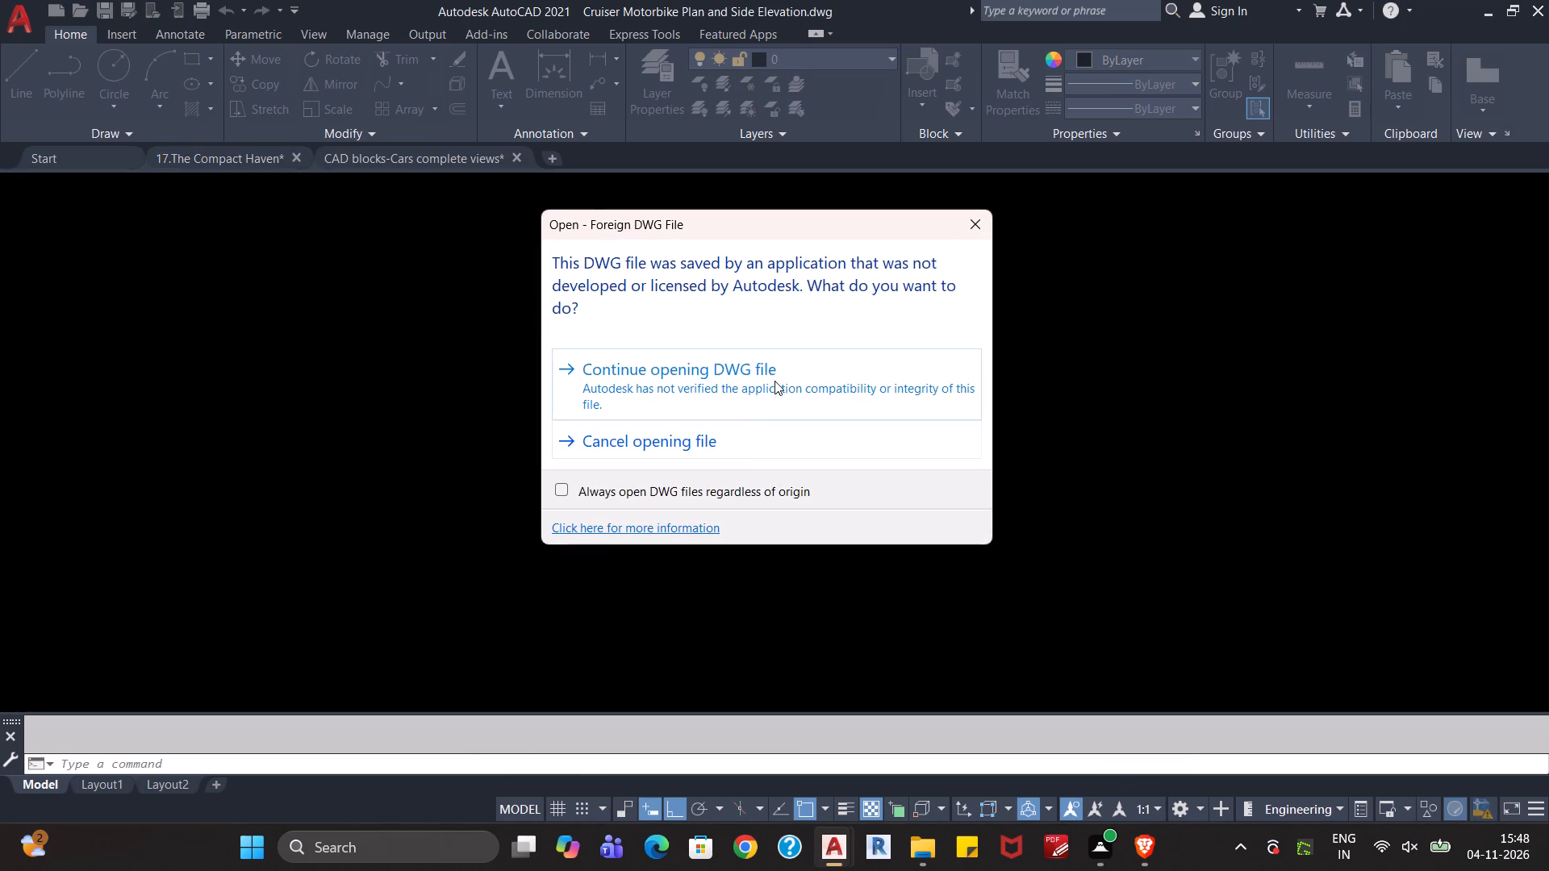
{"action": "left_click", "coordinate": [778, 378]}
{"action": "left_click", "coordinate": [685, 452]}
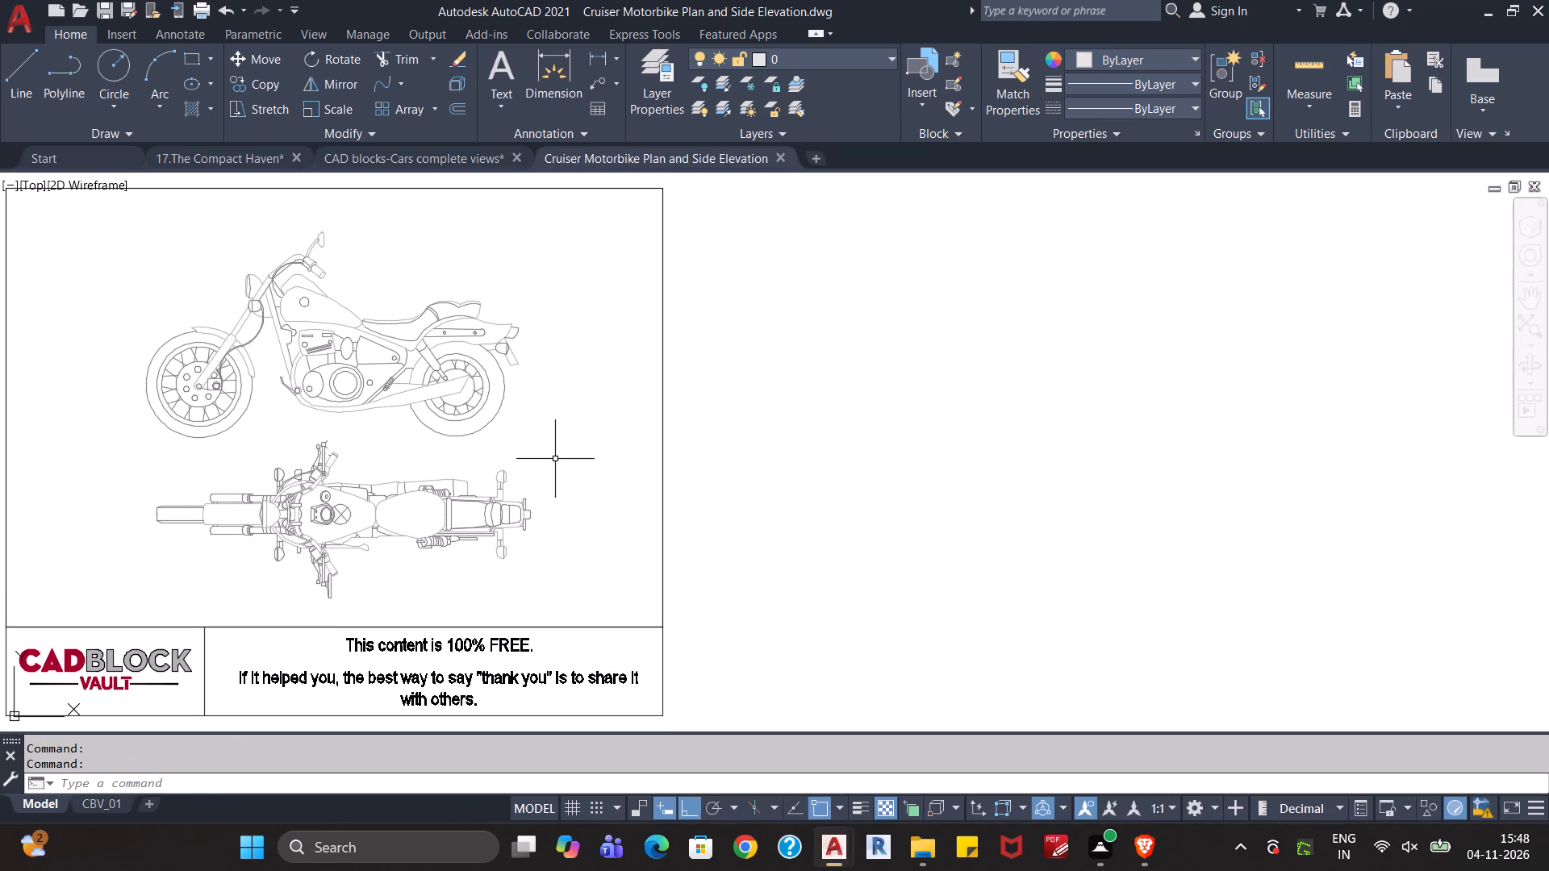
Copy the whole plan view of the cruiser motorbike to the clipboard.
{"action": "left_click", "coordinate": [602, 442]}
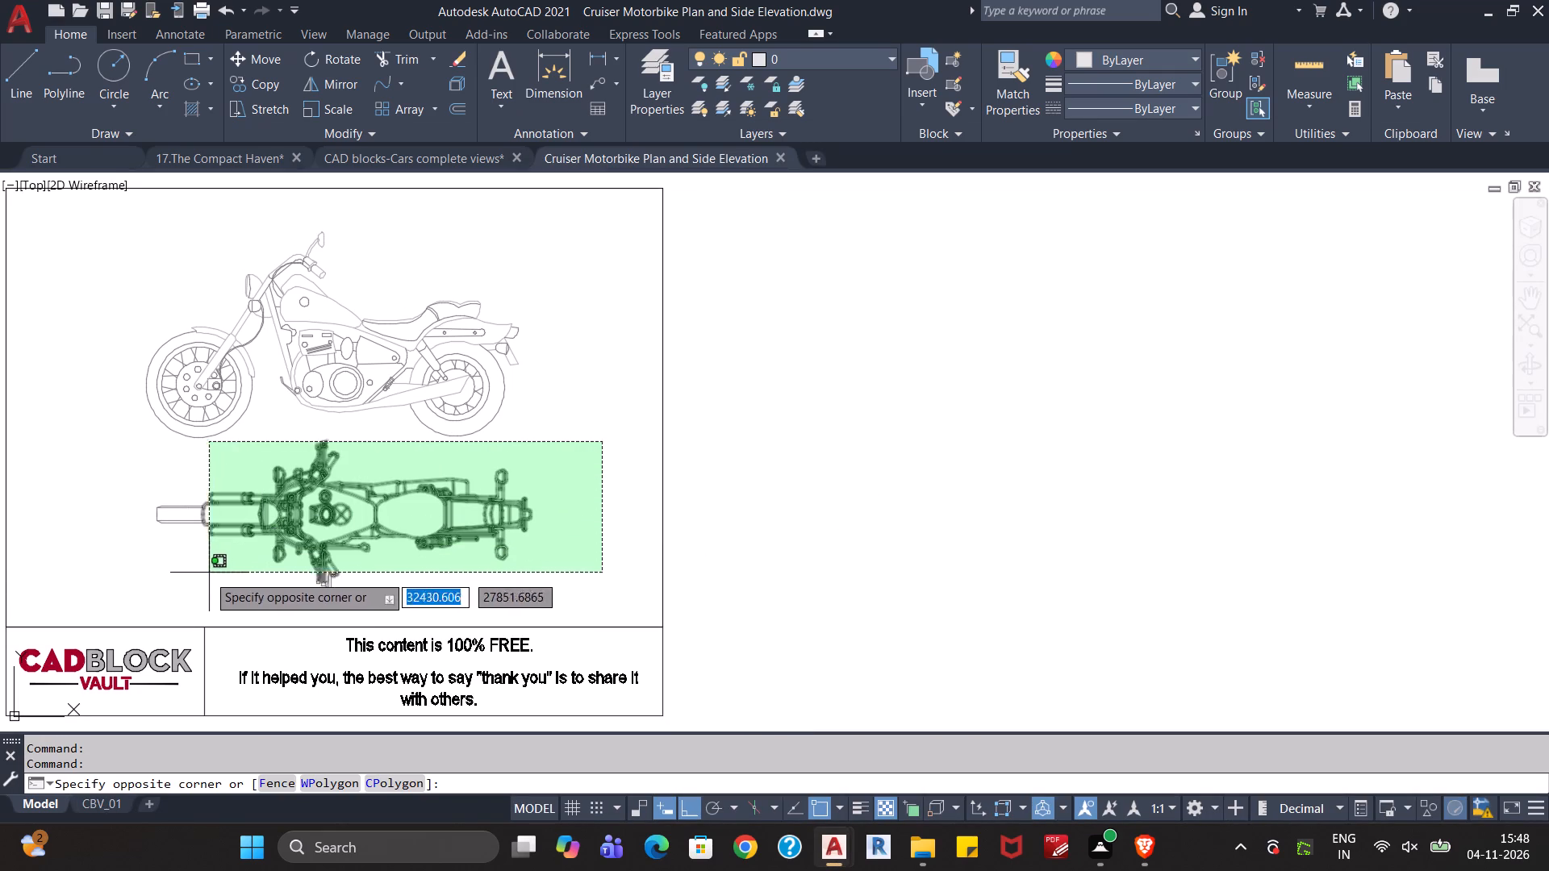
{"action": "left_click", "coordinate": [152, 608]}
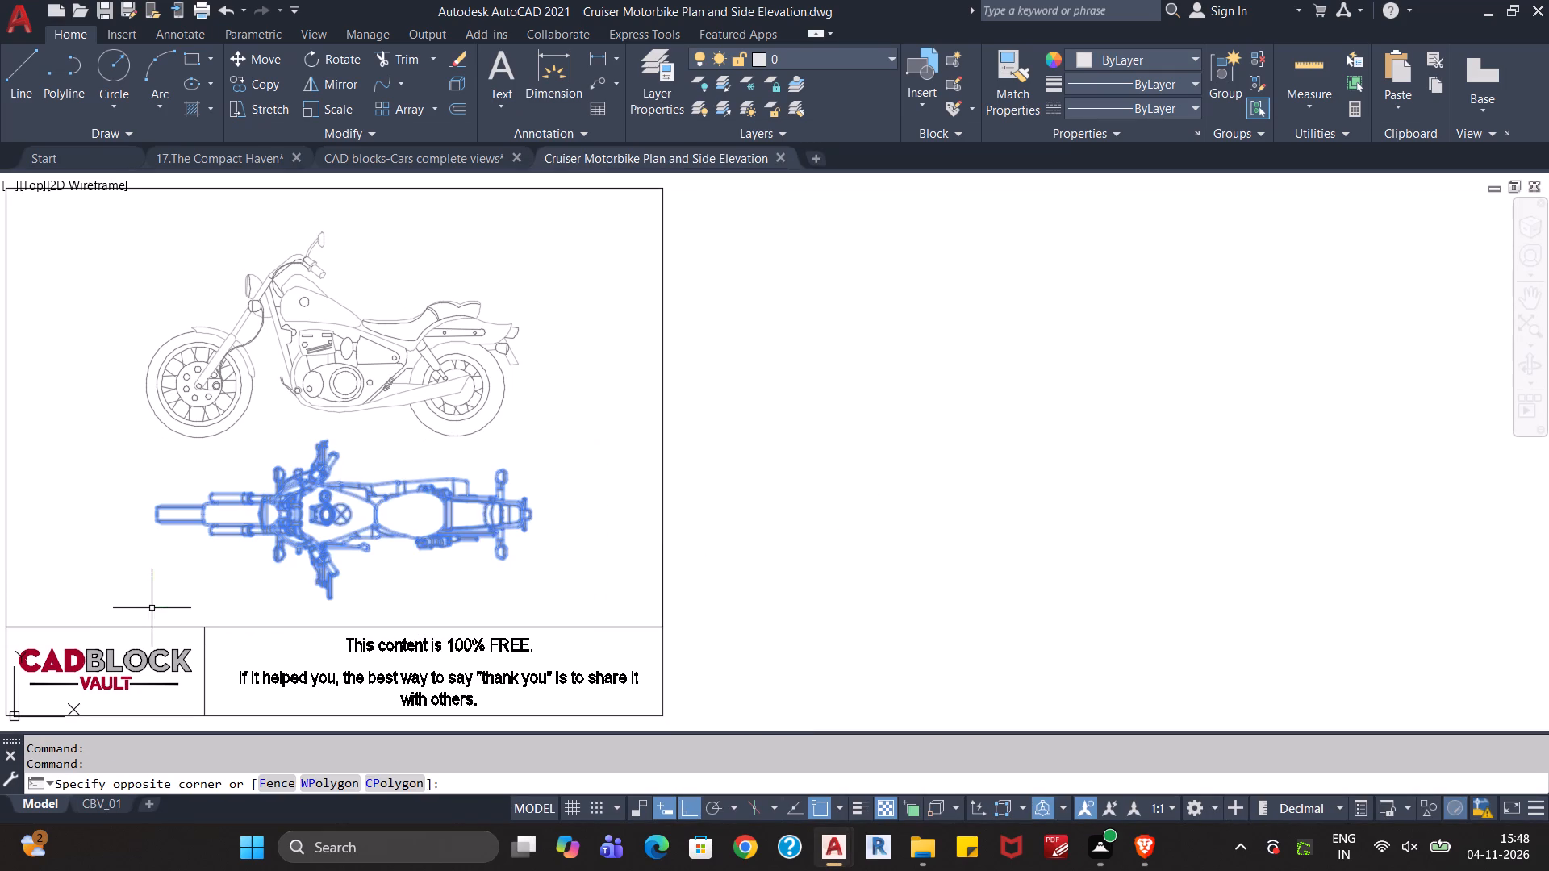
{"action": "key", "text": "ctrl+c"}
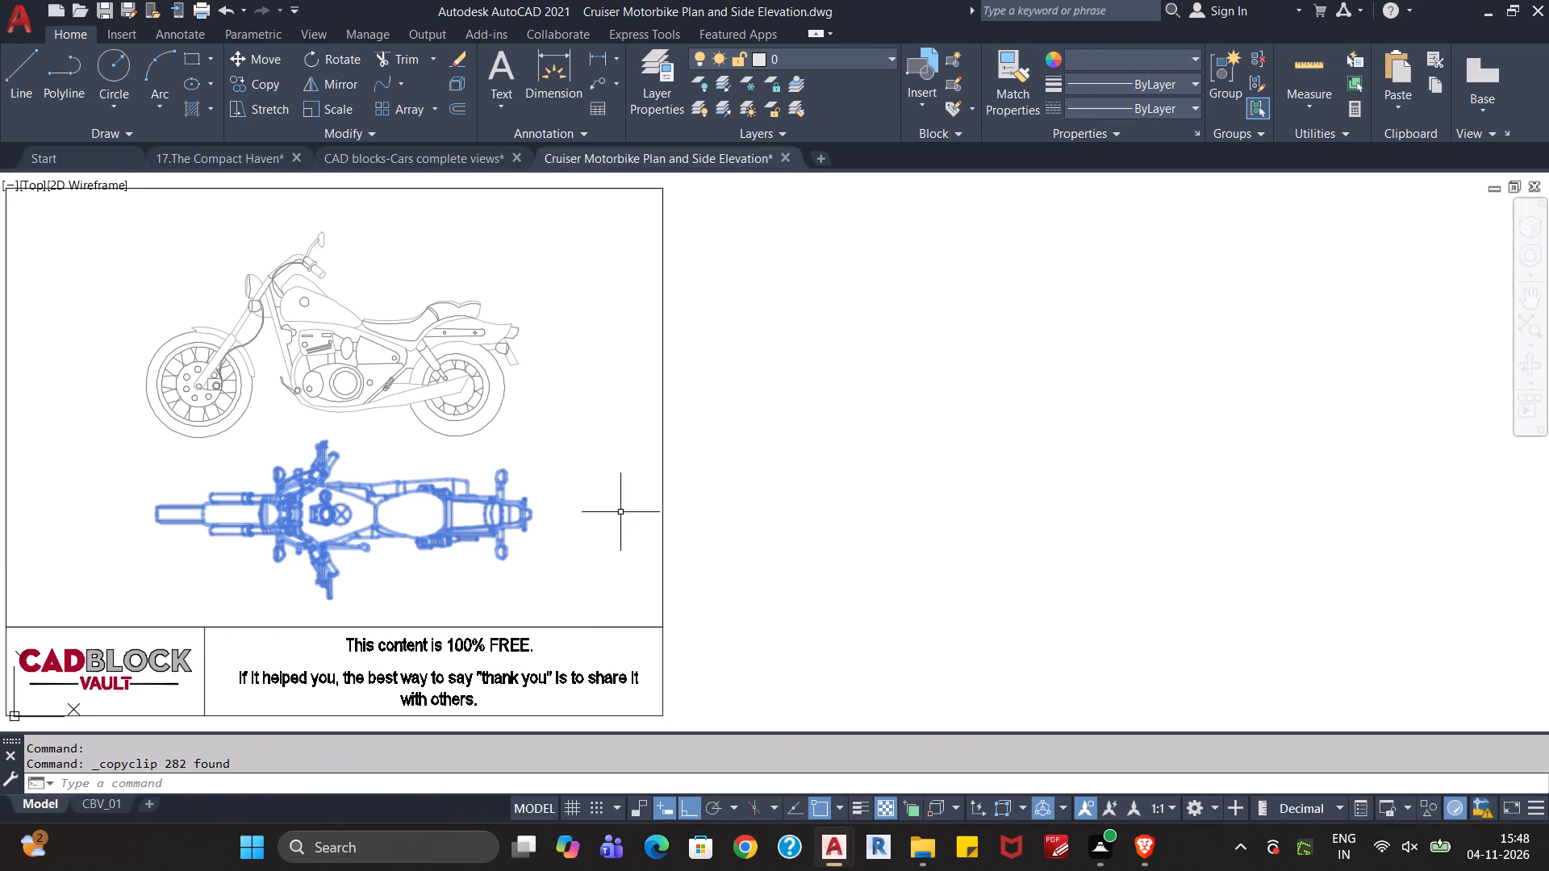
Close the CAD blocks-Cars complete views and Cruiser Motorbike Plan and Side Elevation drawings without saving changes.
{"action": "left_click", "coordinate": [459, 166]}
{"action": "scroll", "coordinate": [739, 365], "scroll_direction": "down", "scroll_amount": 4}
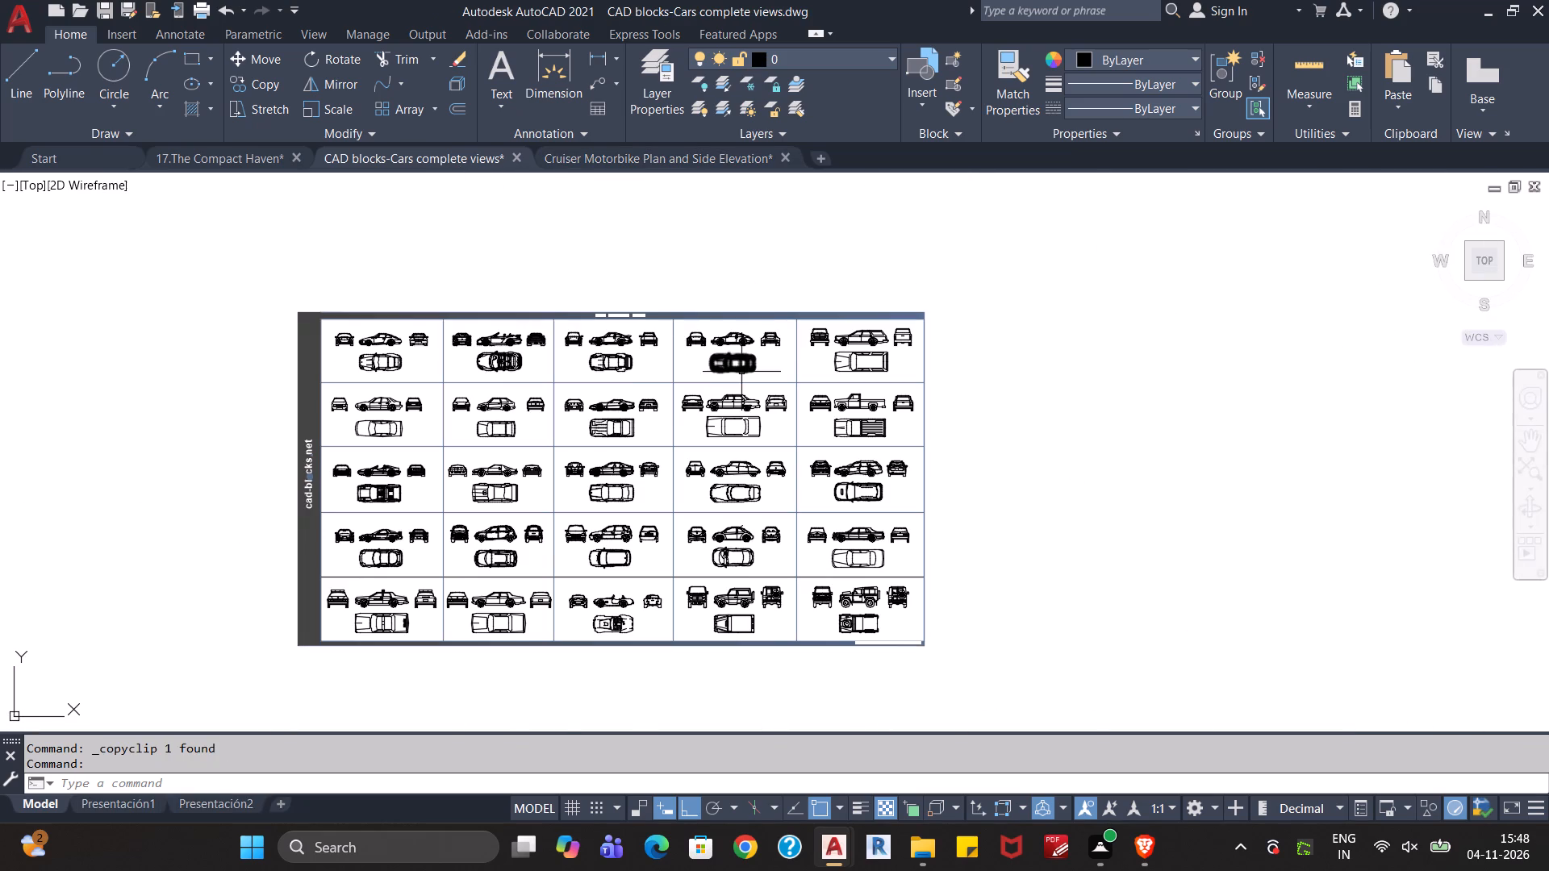
{"action": "left_click", "coordinate": [512, 157]}
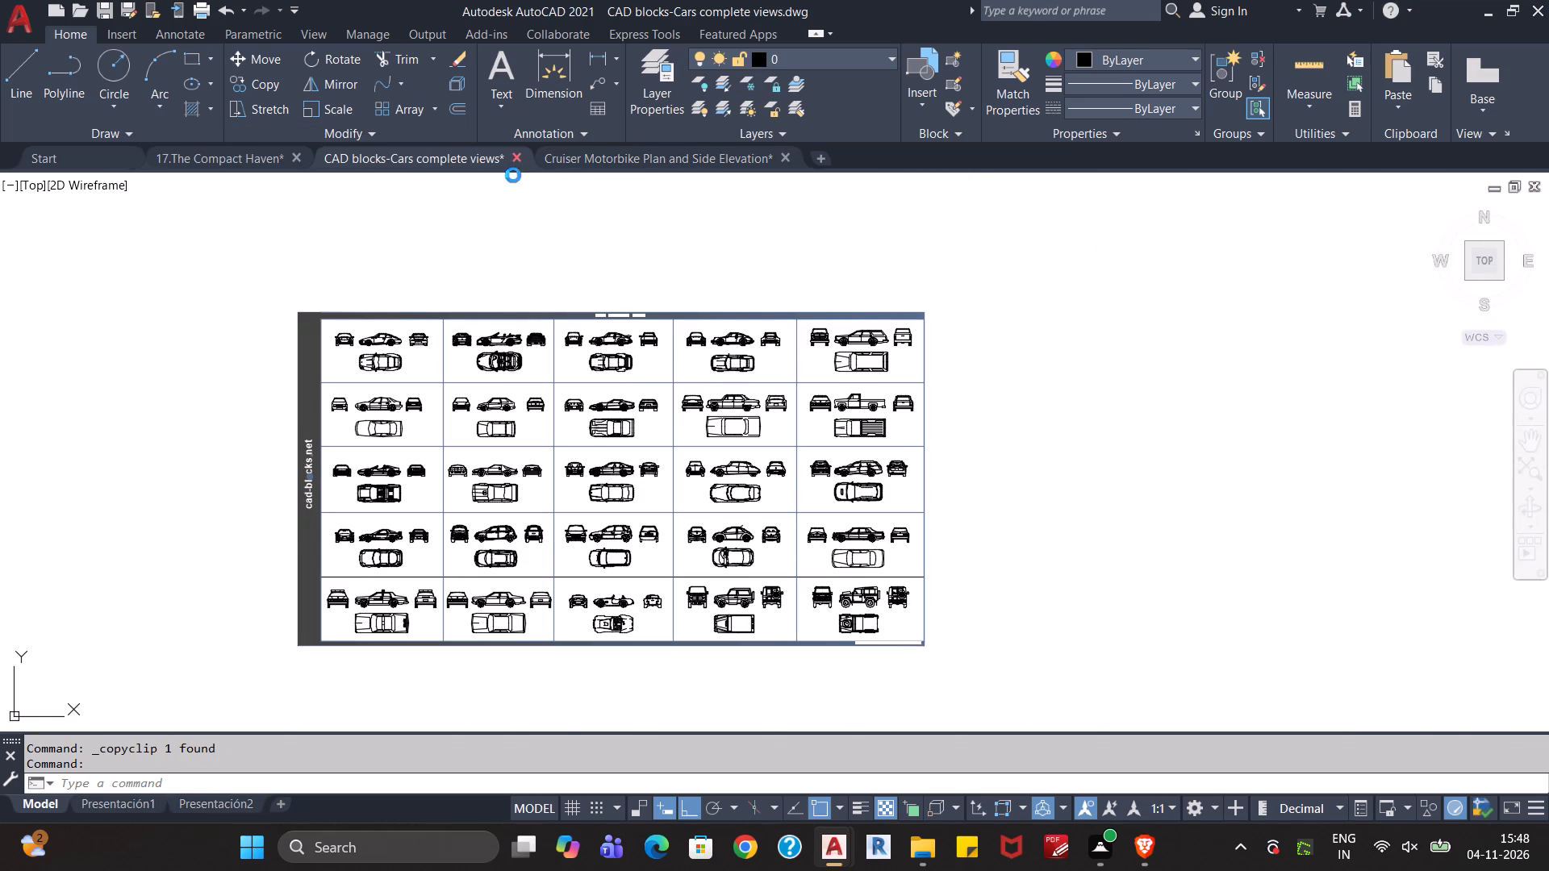
{"action": "left_click", "coordinate": [825, 473]}
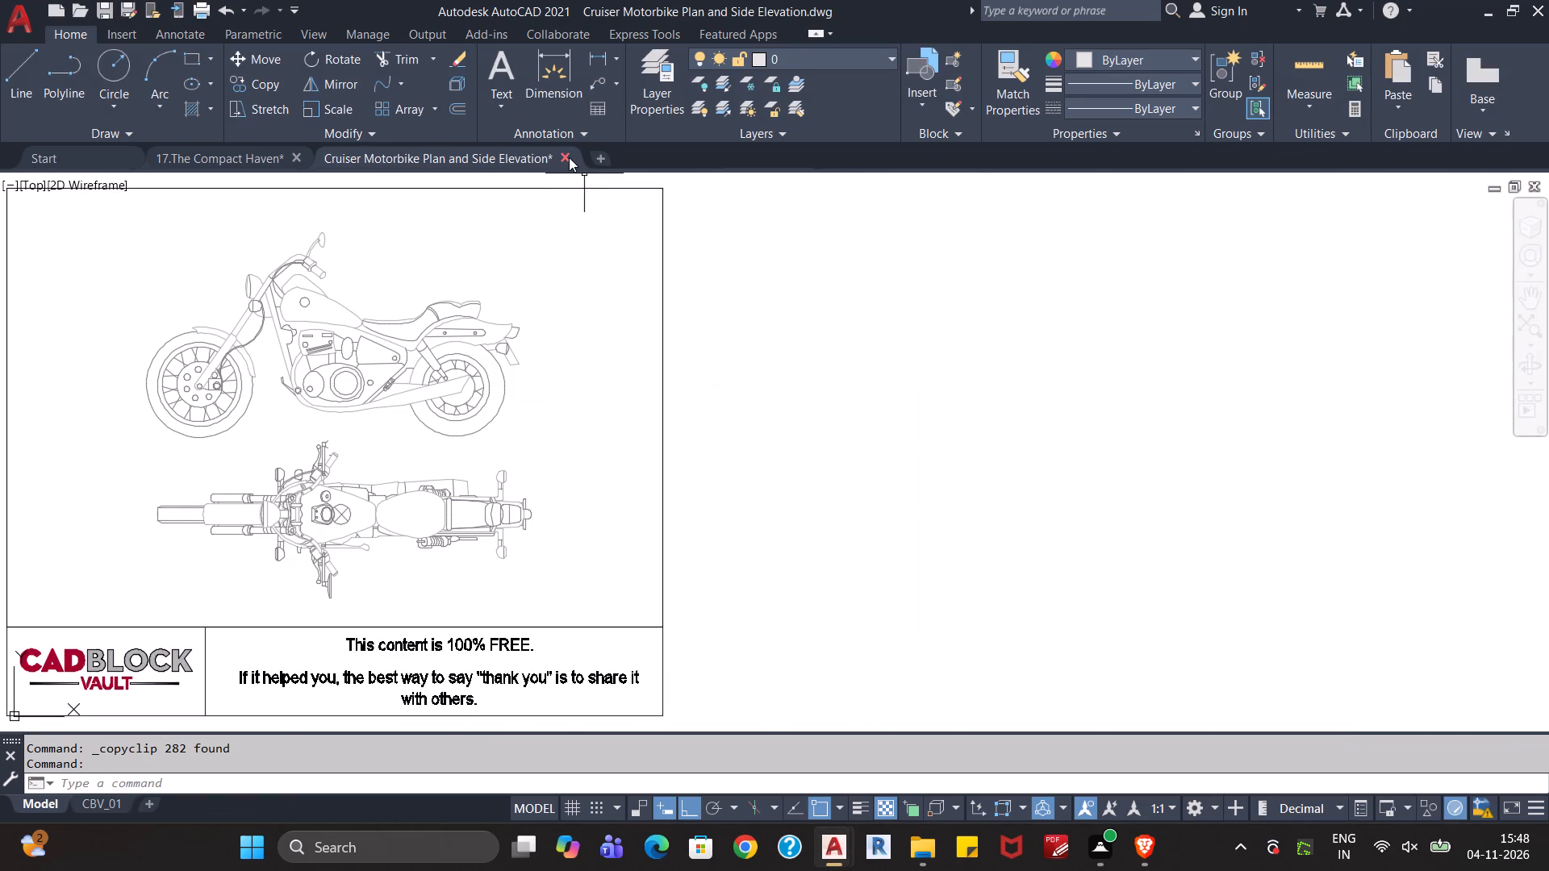
{"action": "left_click", "coordinate": [569, 156]}
{"action": "left_click", "coordinate": [837, 465]}
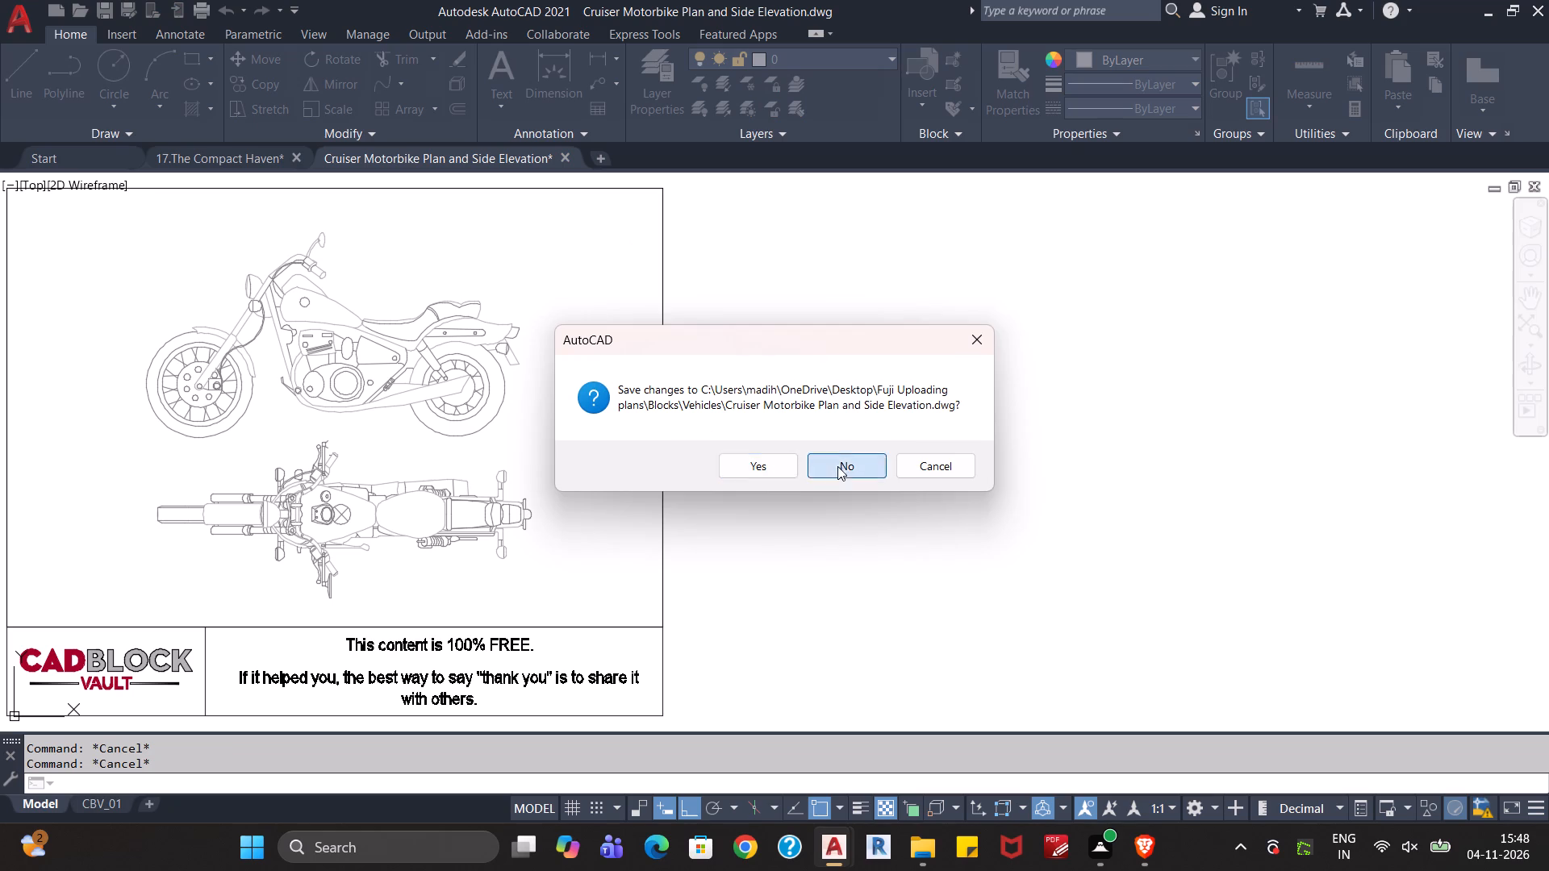
Paste the motorbike plan view into the 17.The Compact Haven drawing, in the empty space east of the floor plan.
{"action": "key", "text": "ctrl+v"}
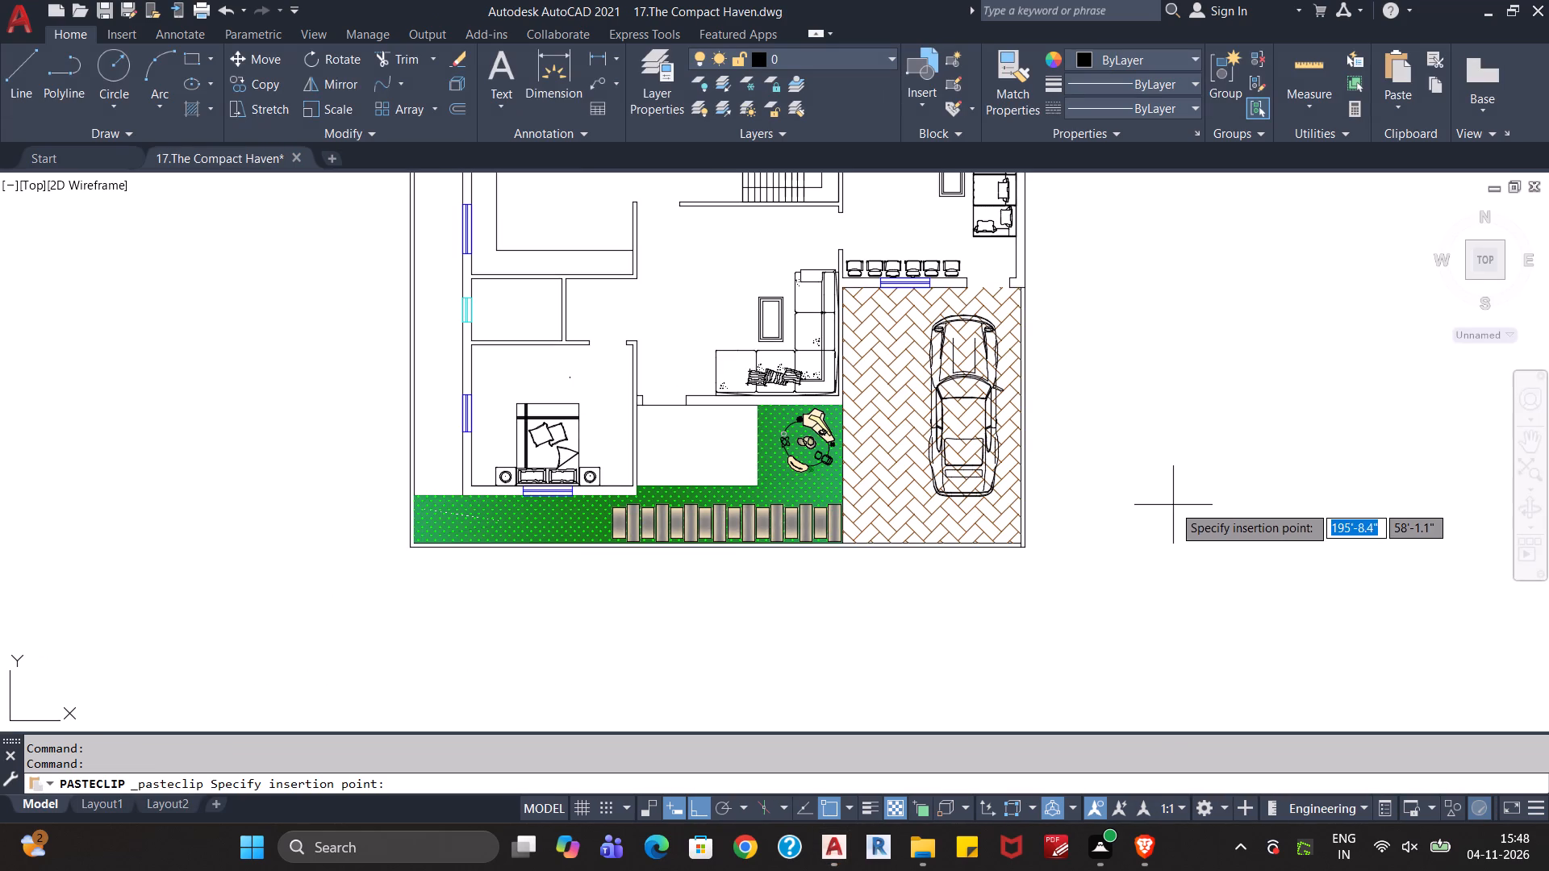
{"action": "scroll", "coordinate": [1197, 498], "scroll_direction": "down", "scroll_amount": 3}
{"action": "middle_click_drag", "start_coordinate": [1215, 490], "coordinate": [737, 529]}
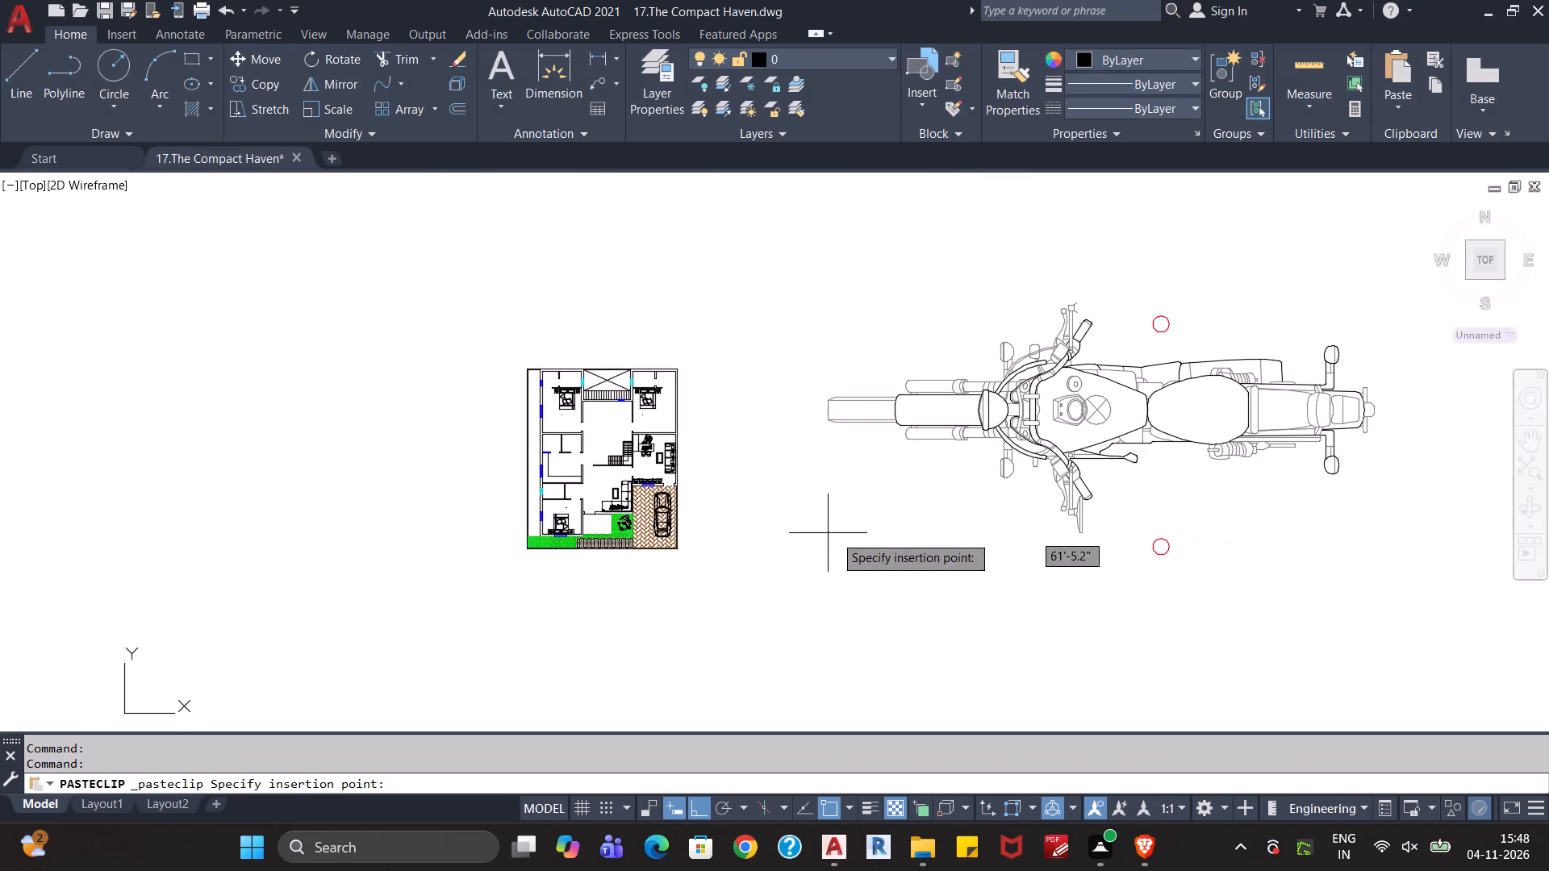
{"action": "left_click", "coordinate": [820, 541]}
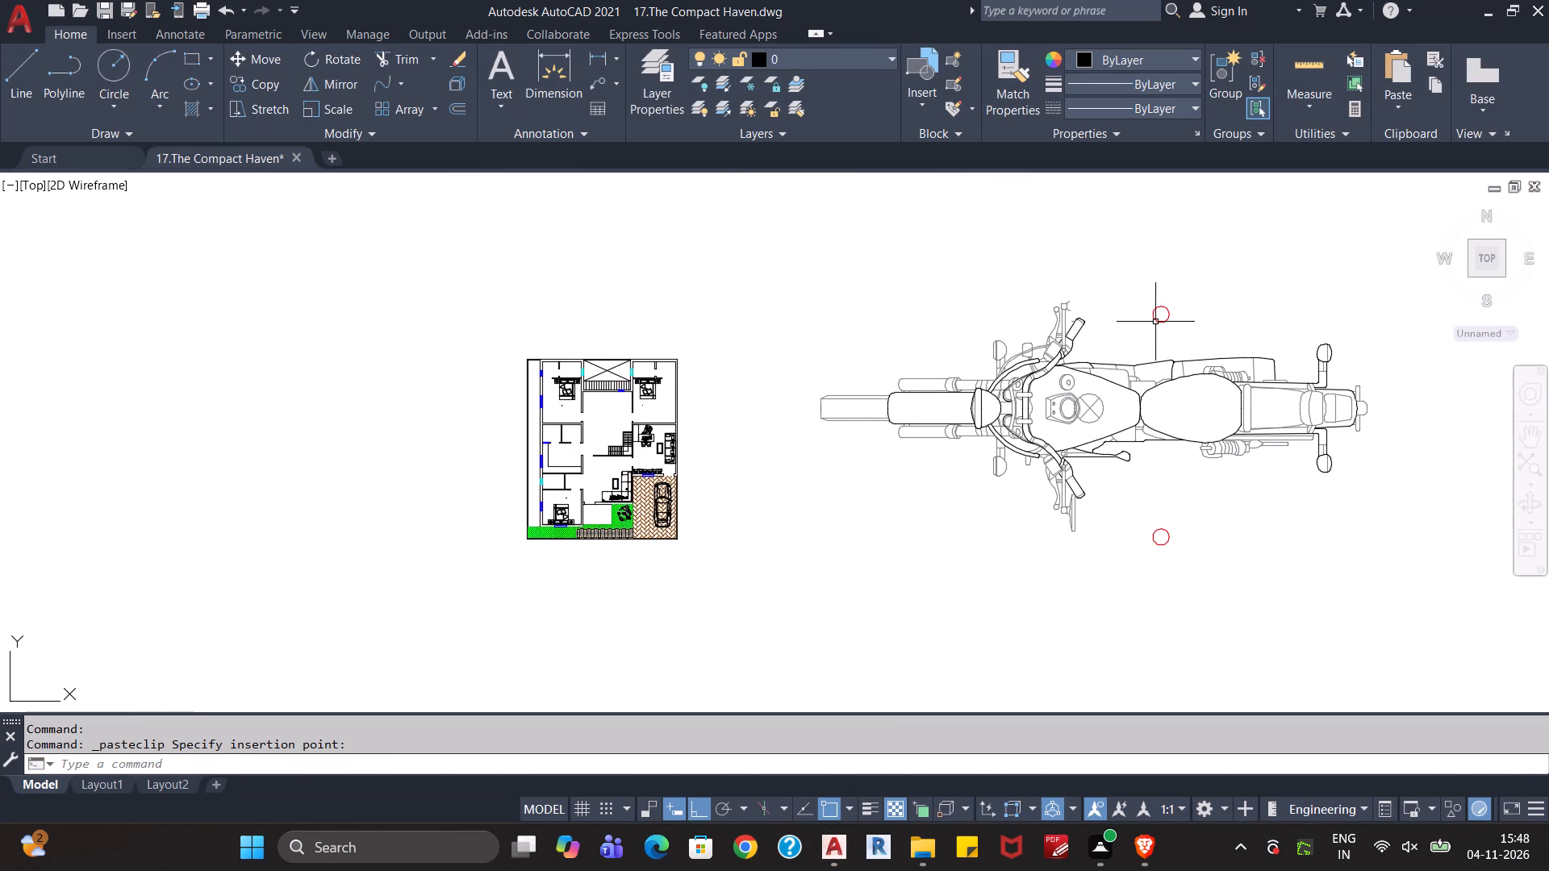
Redraw the drawing view to clear the temporary red circle marks above and below the motorbike.
{"action": "left_click", "coordinate": [1158, 319]}
{"action": "left_click", "coordinate": [1153, 292]}
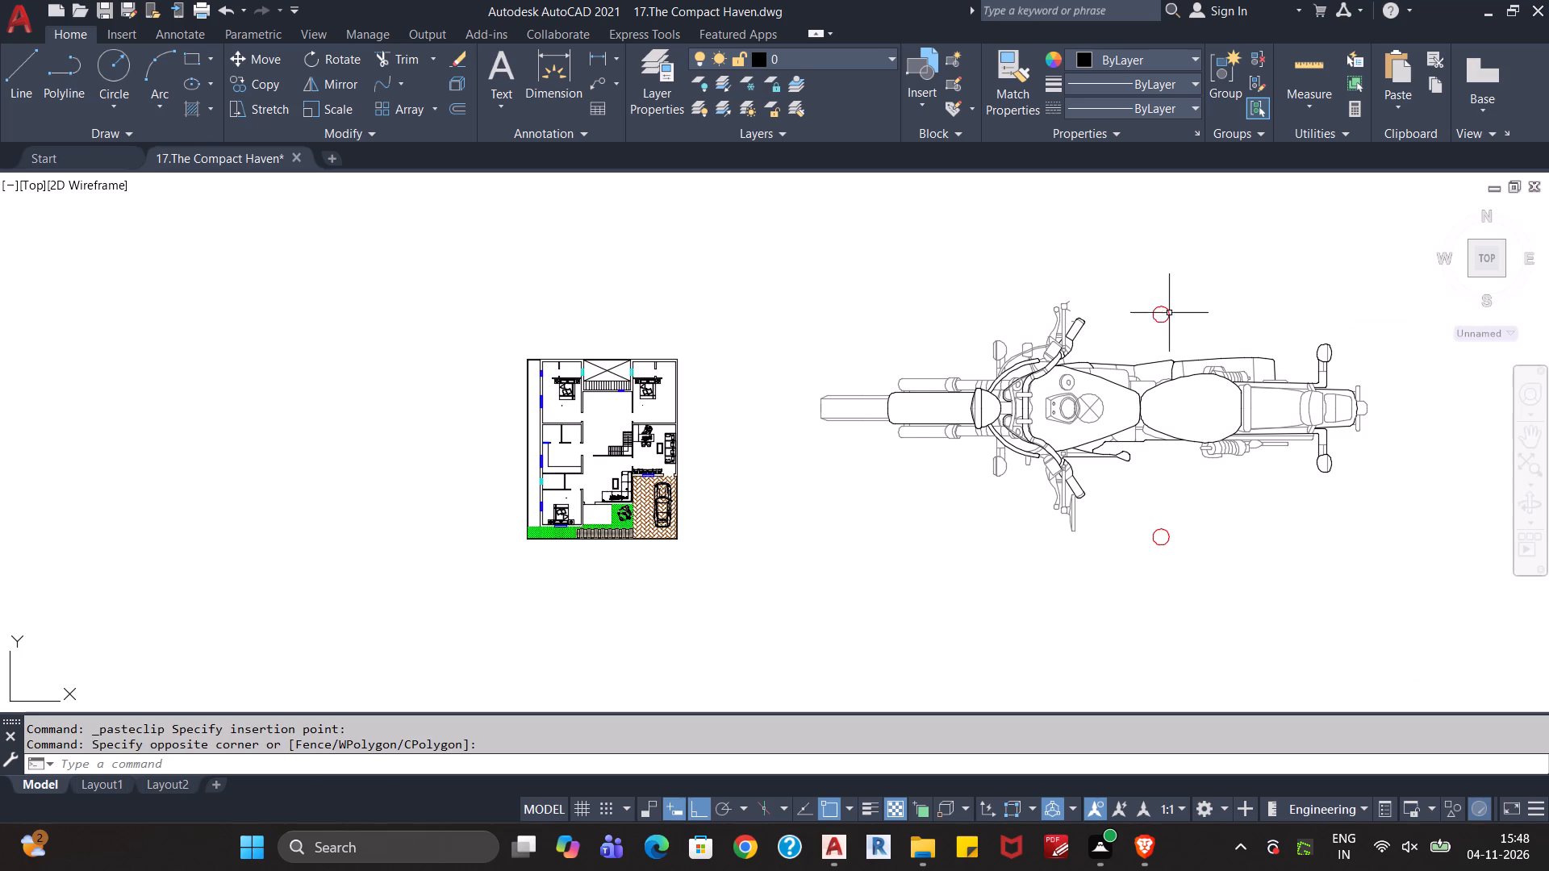
{"action": "key", "text": "Escape"}
{"action": "key", "text": "Escape"}
{"action": "key", "text": "r"}
{"action": "key", "text": "e"}
{"action": "key", "text": "d"}
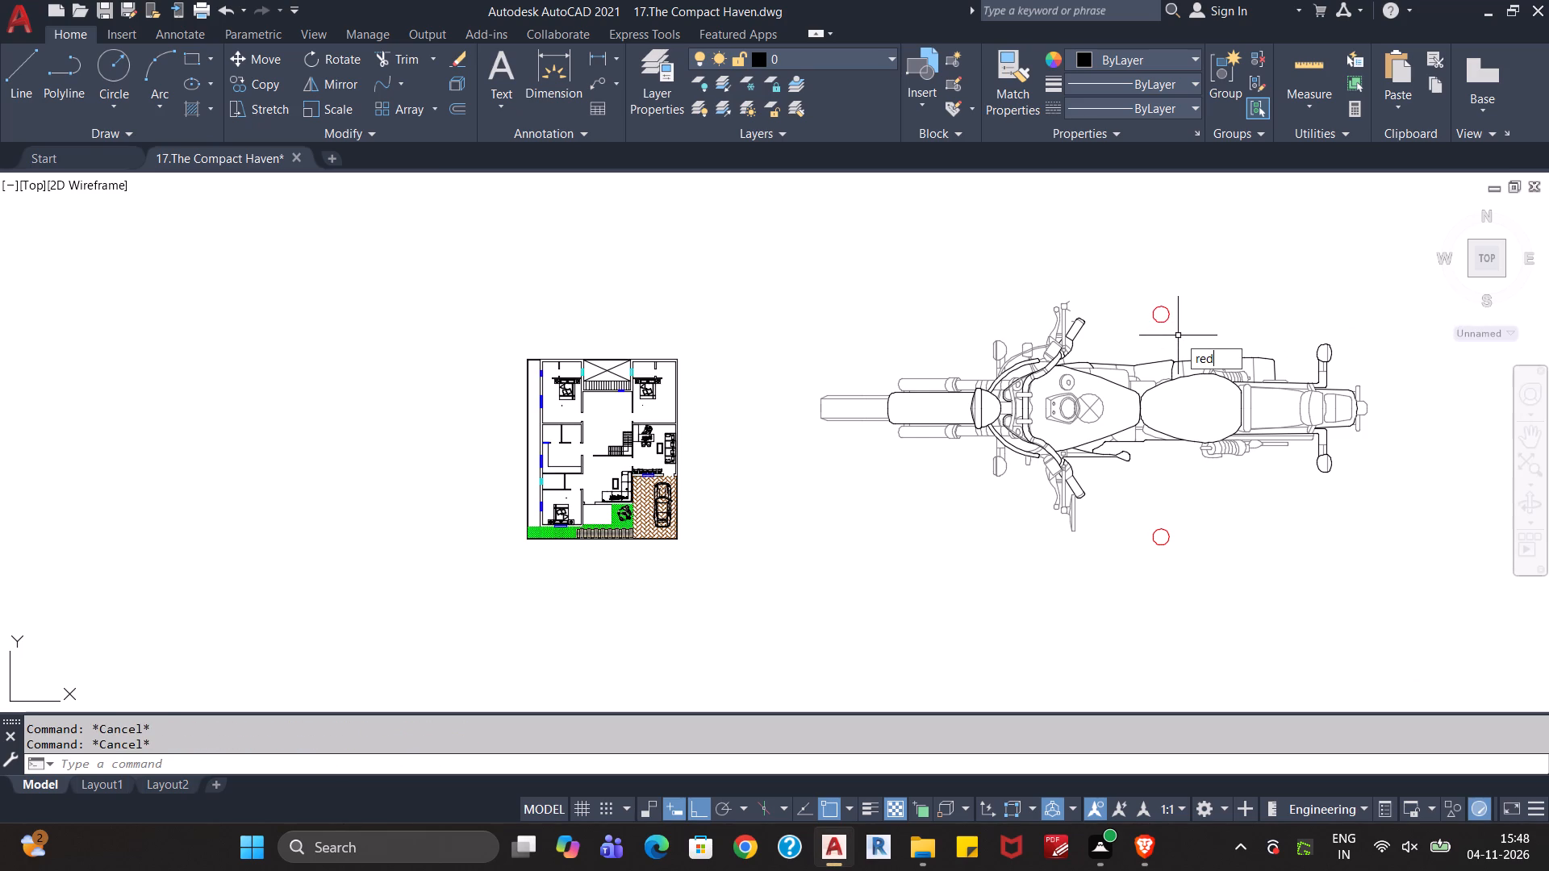
{"action": "key", "text": "Return"}
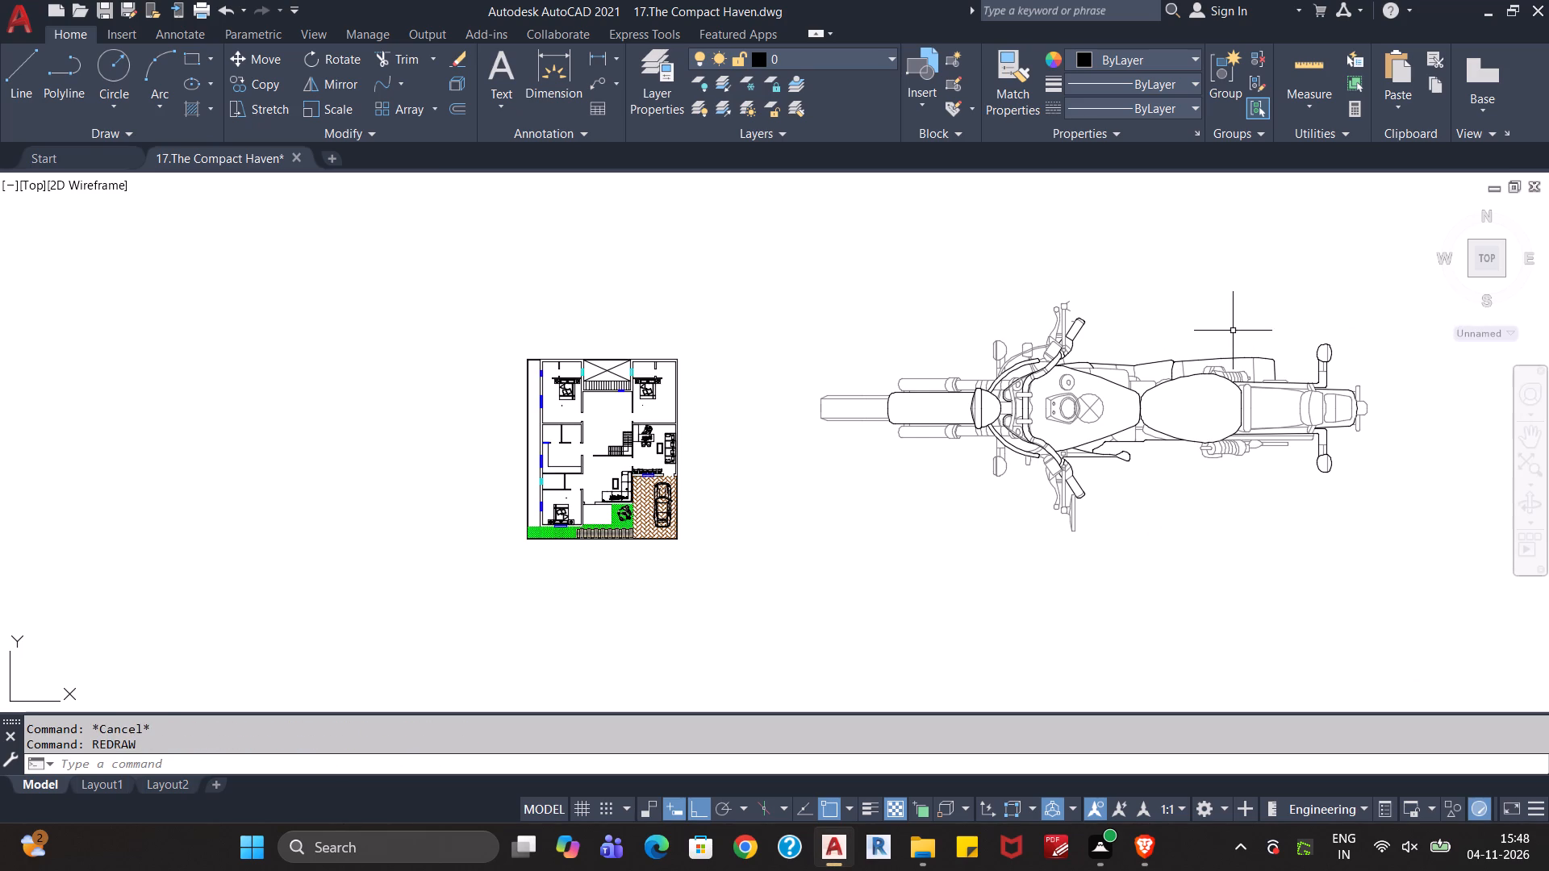
{"action": "key", "text": "Escape"}
{"action": "key", "text": "Escape"}
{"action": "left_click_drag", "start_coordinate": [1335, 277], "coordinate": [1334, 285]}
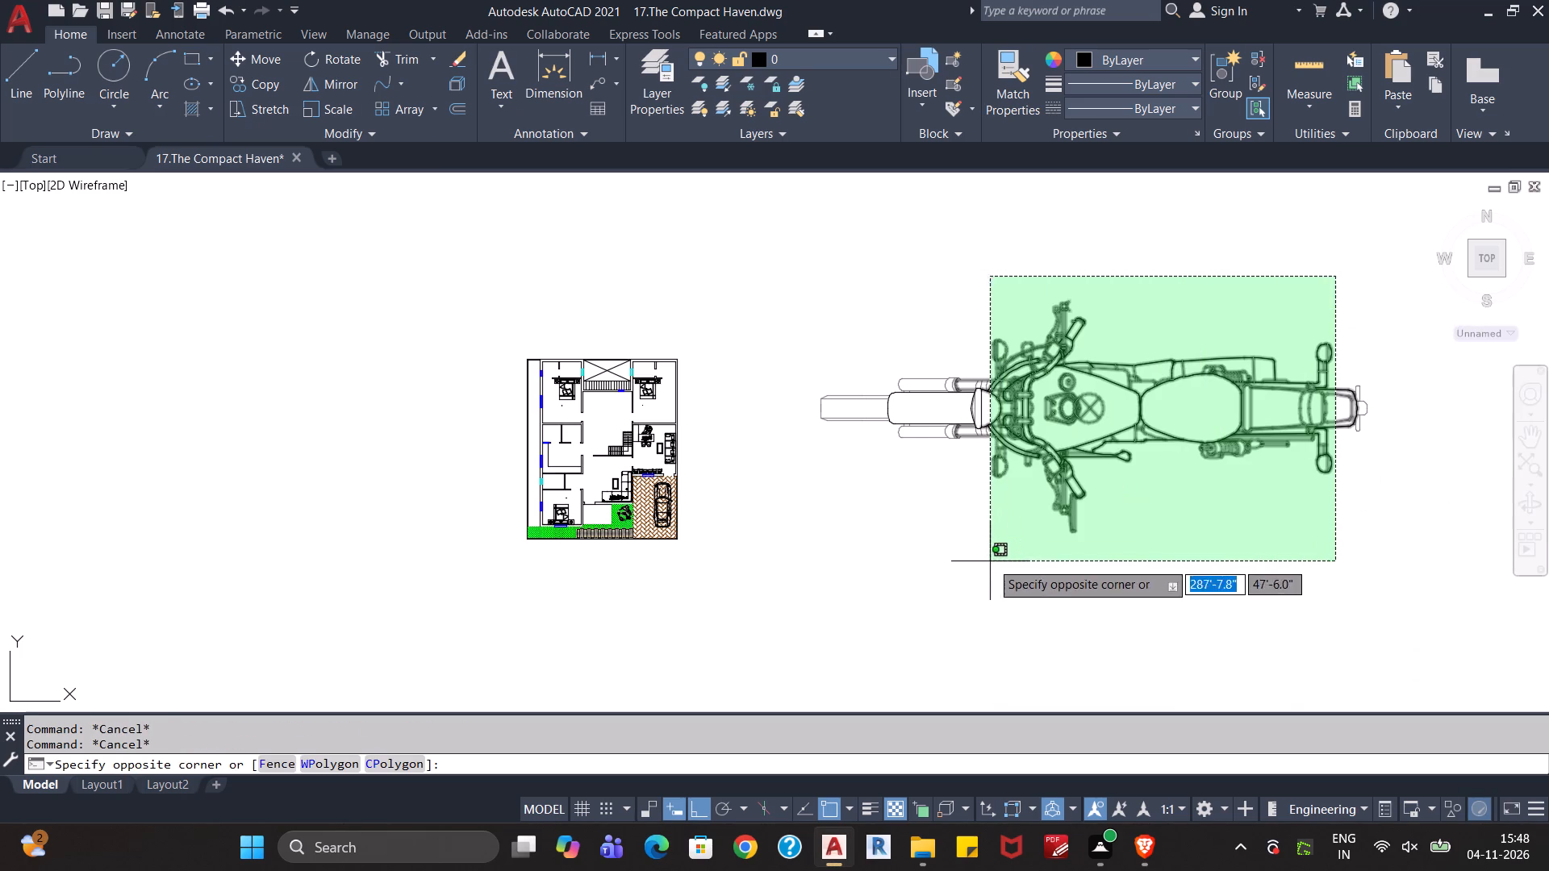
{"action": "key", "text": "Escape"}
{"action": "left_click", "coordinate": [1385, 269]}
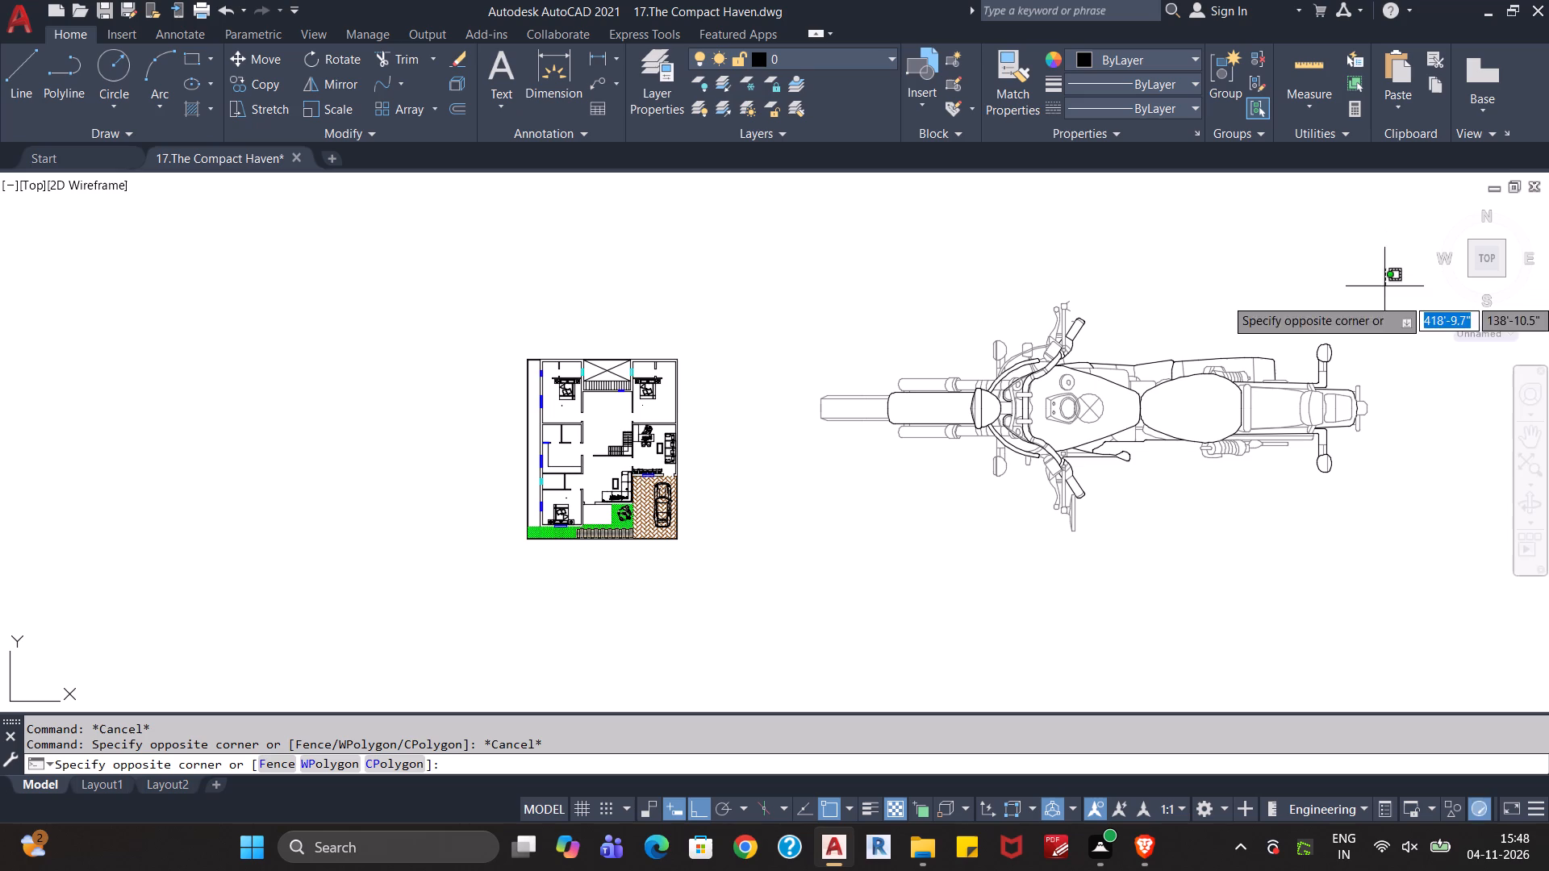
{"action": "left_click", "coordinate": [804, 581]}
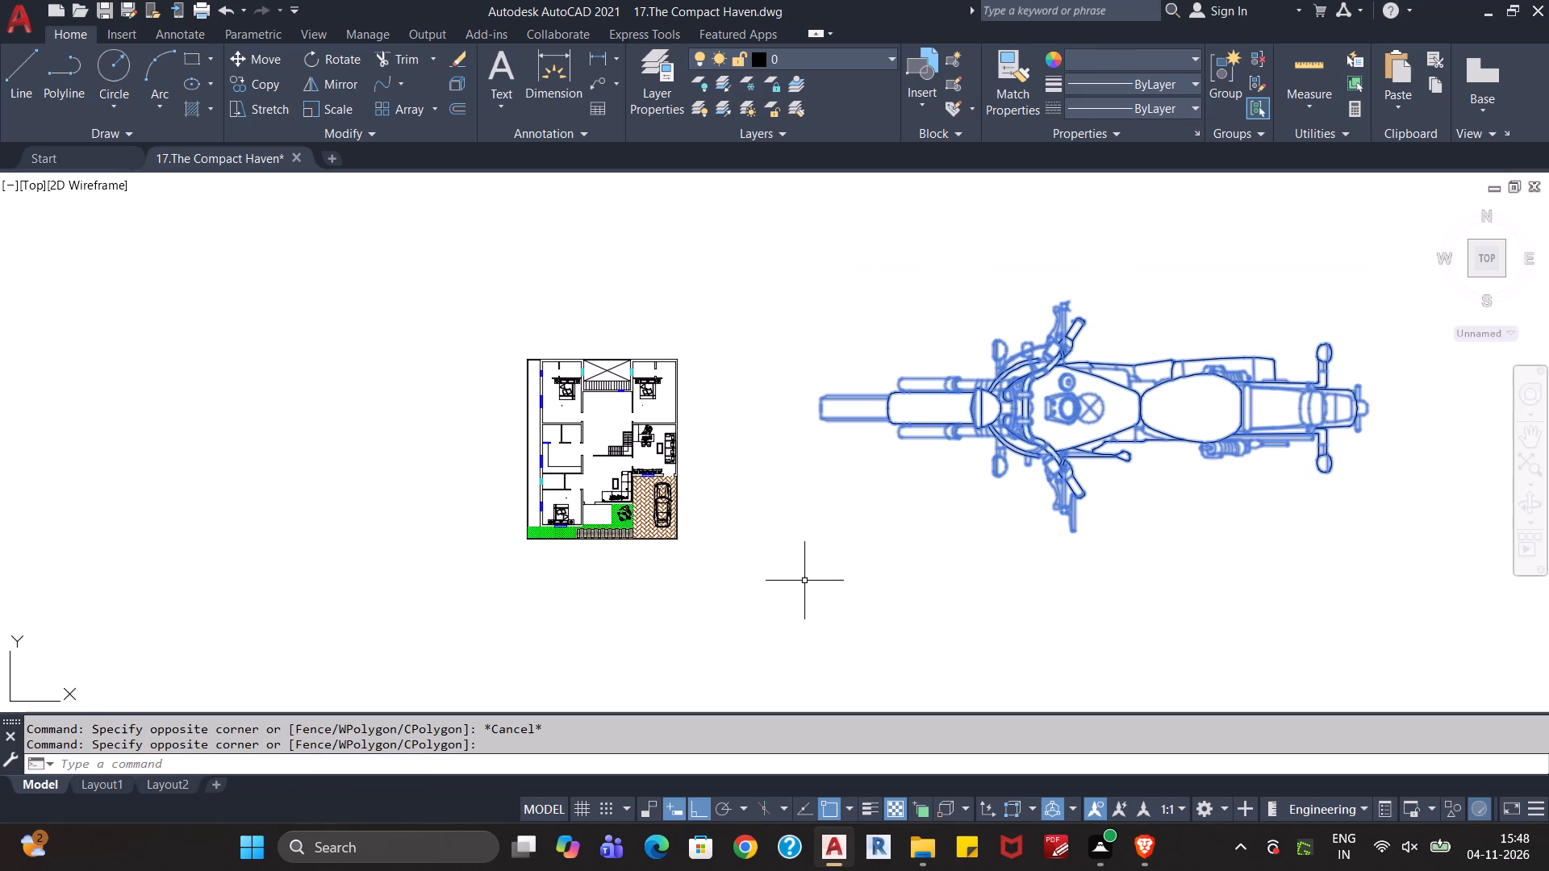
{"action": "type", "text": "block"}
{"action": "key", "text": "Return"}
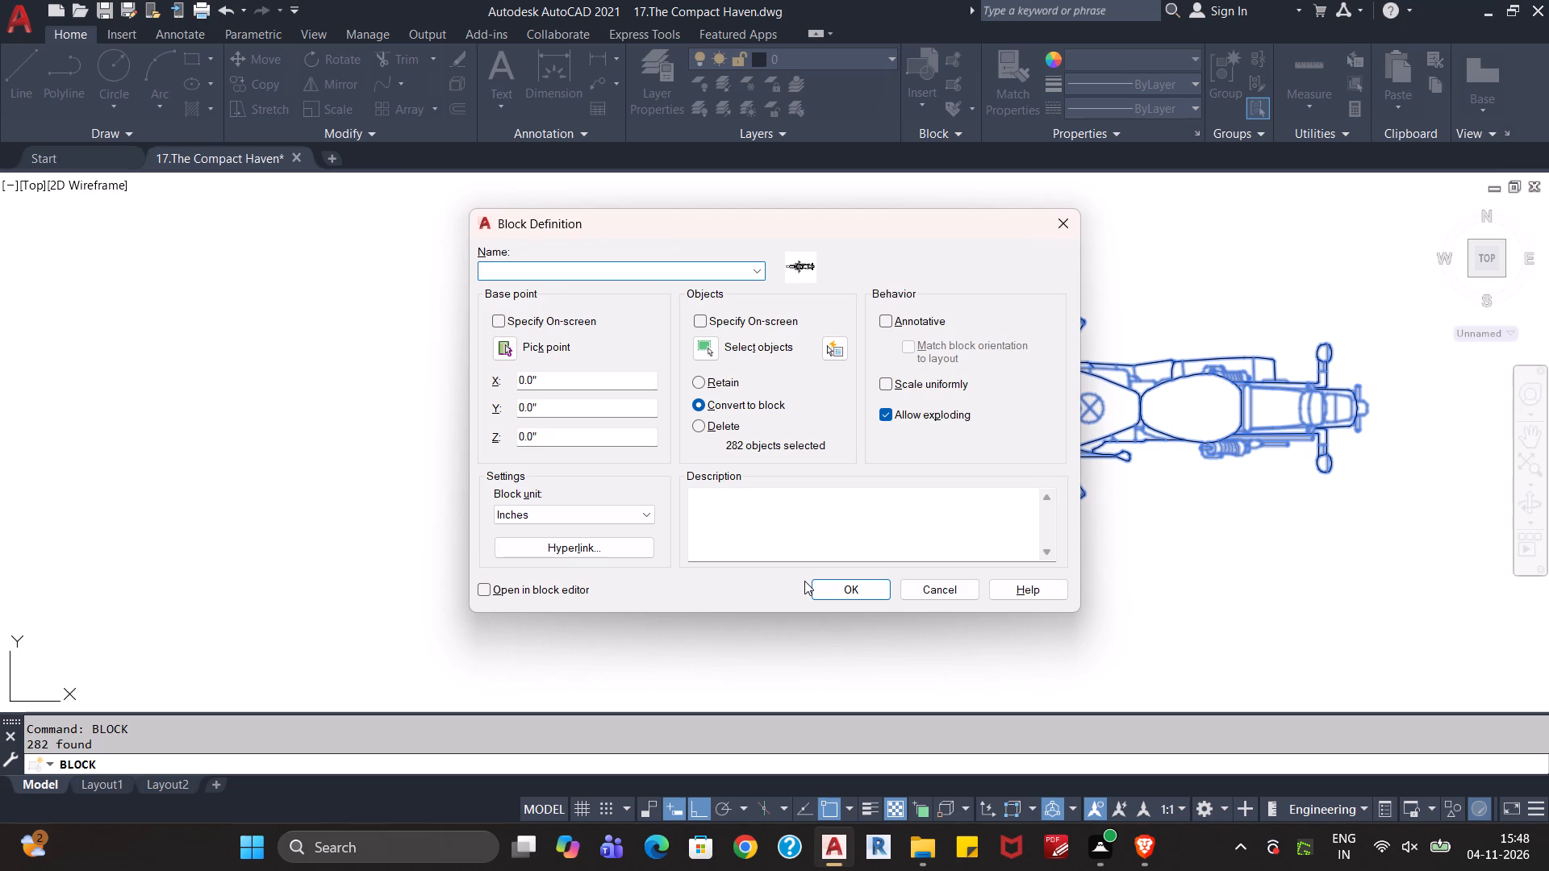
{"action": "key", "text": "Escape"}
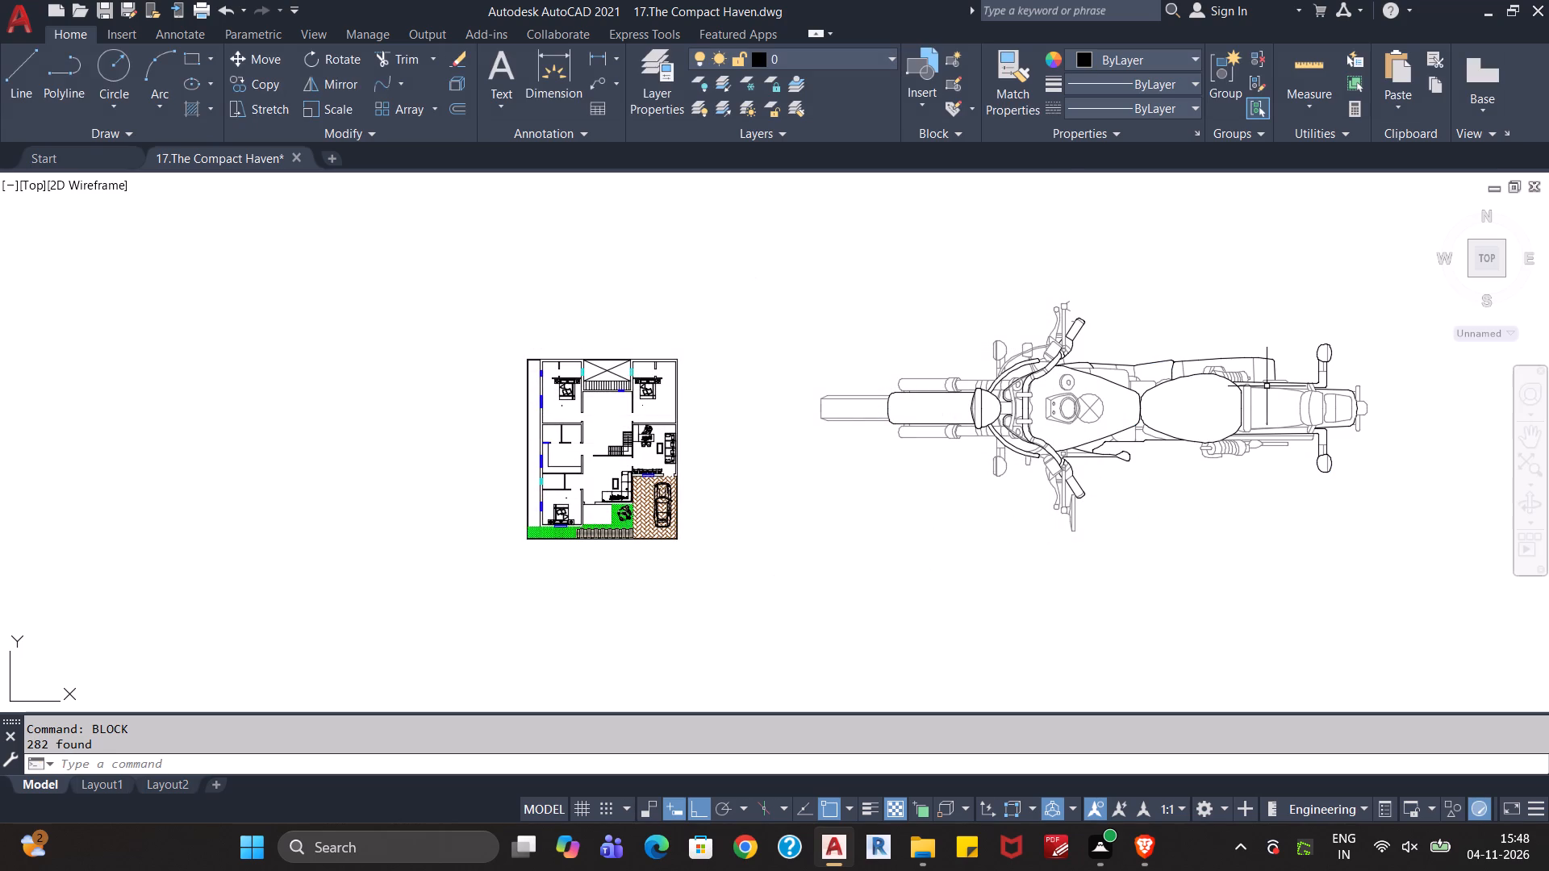
Set the object color of all the pasted motorbike linework to ByLayer.
{"action": "left_click", "coordinate": [1384, 285]}
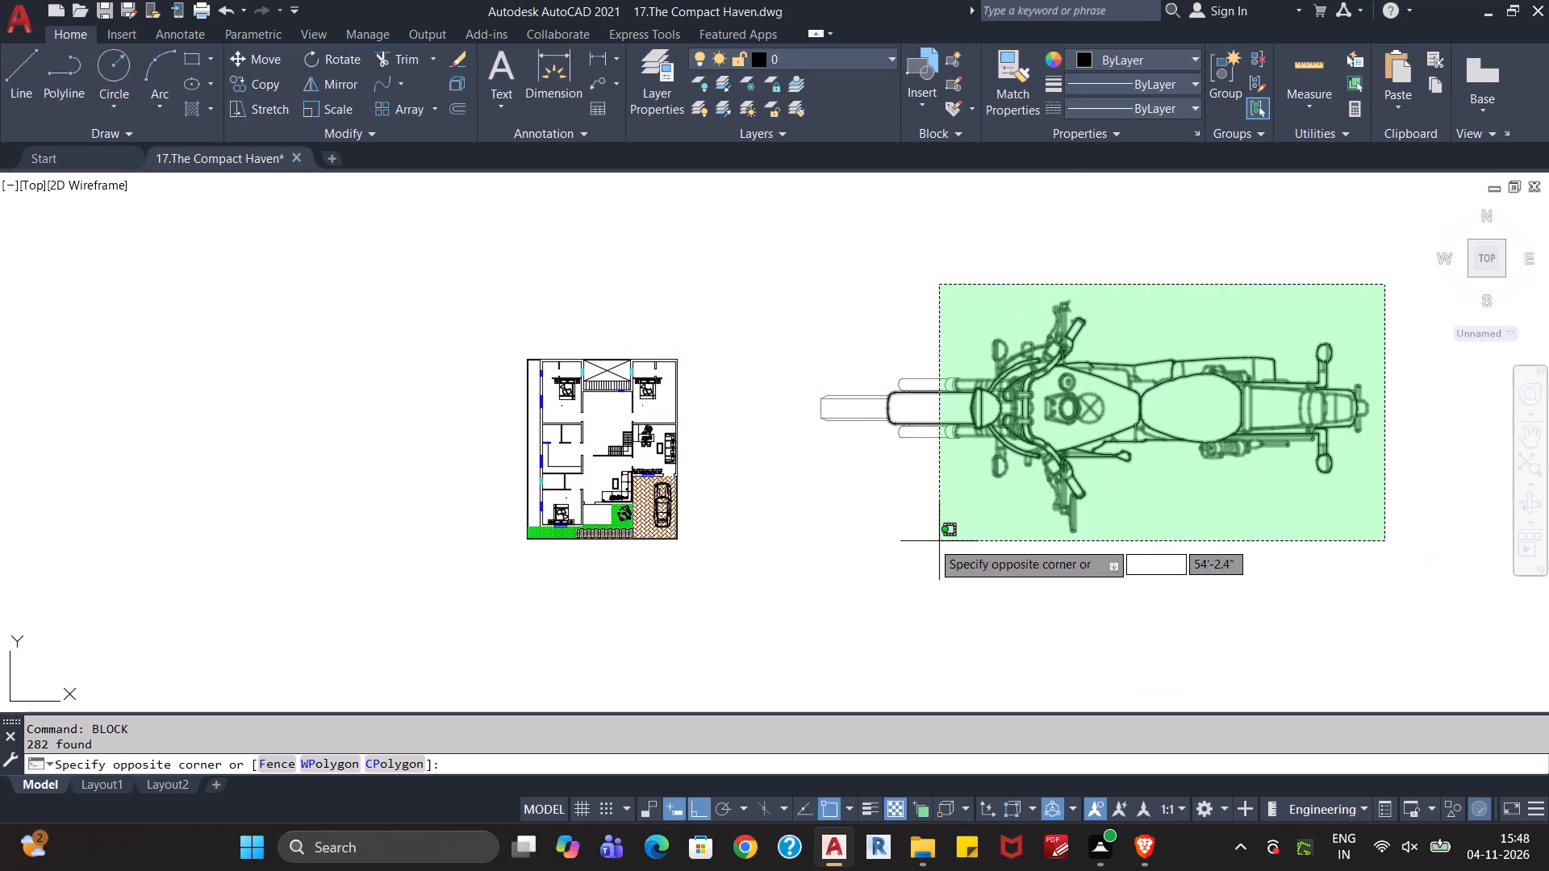
{"action": "left_click", "coordinate": [791, 564]}
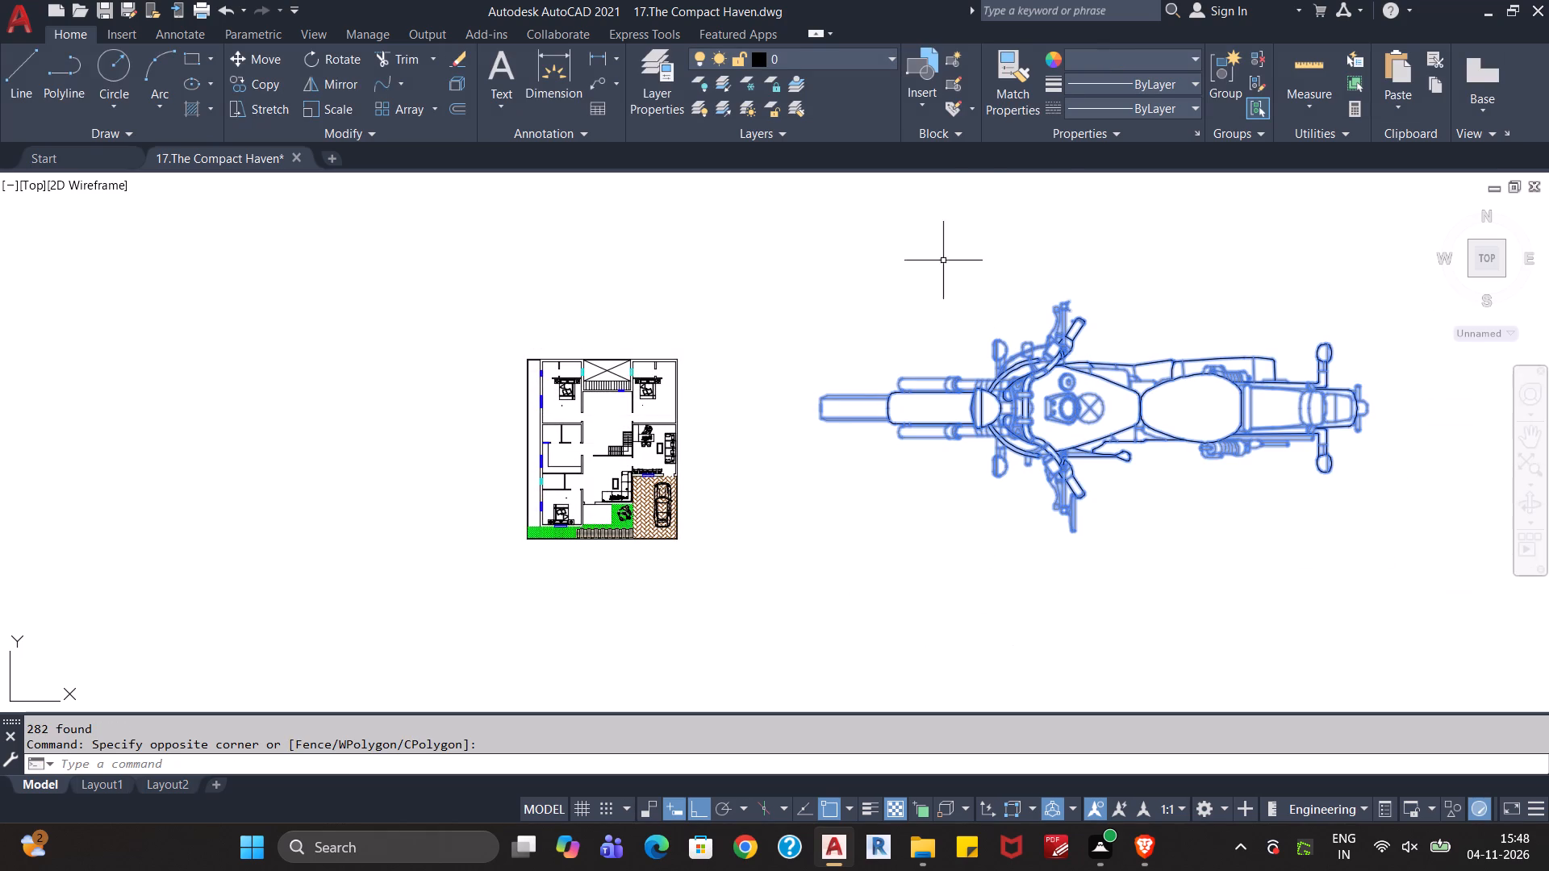
{"action": "left_click", "coordinate": [1145, 60]}
{"action": "left_click", "coordinate": [1143, 82]}
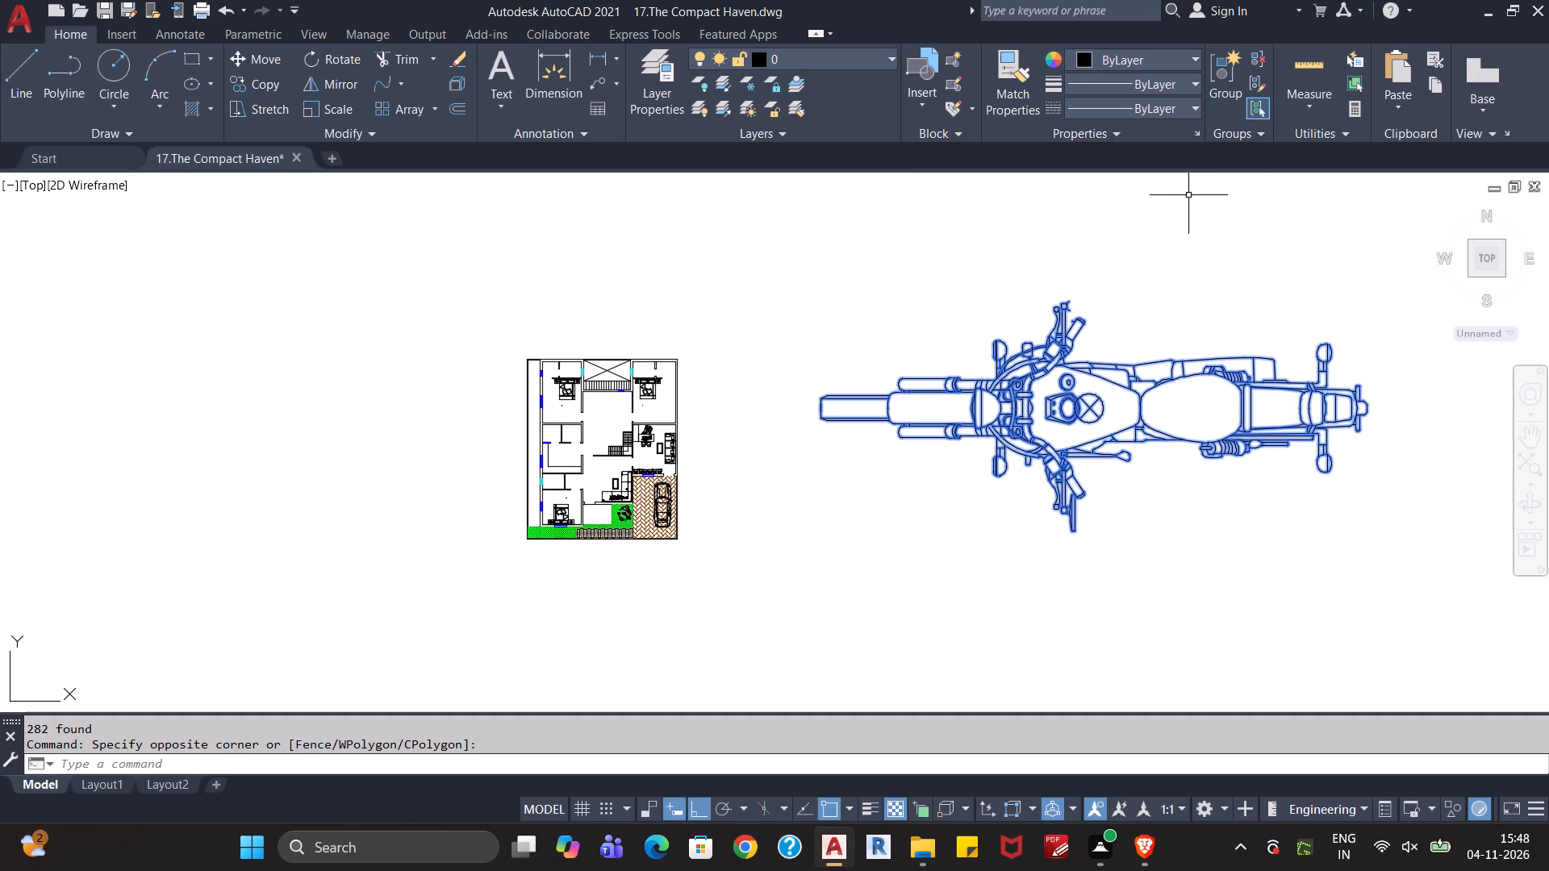
{"action": "key", "text": "Escape"}
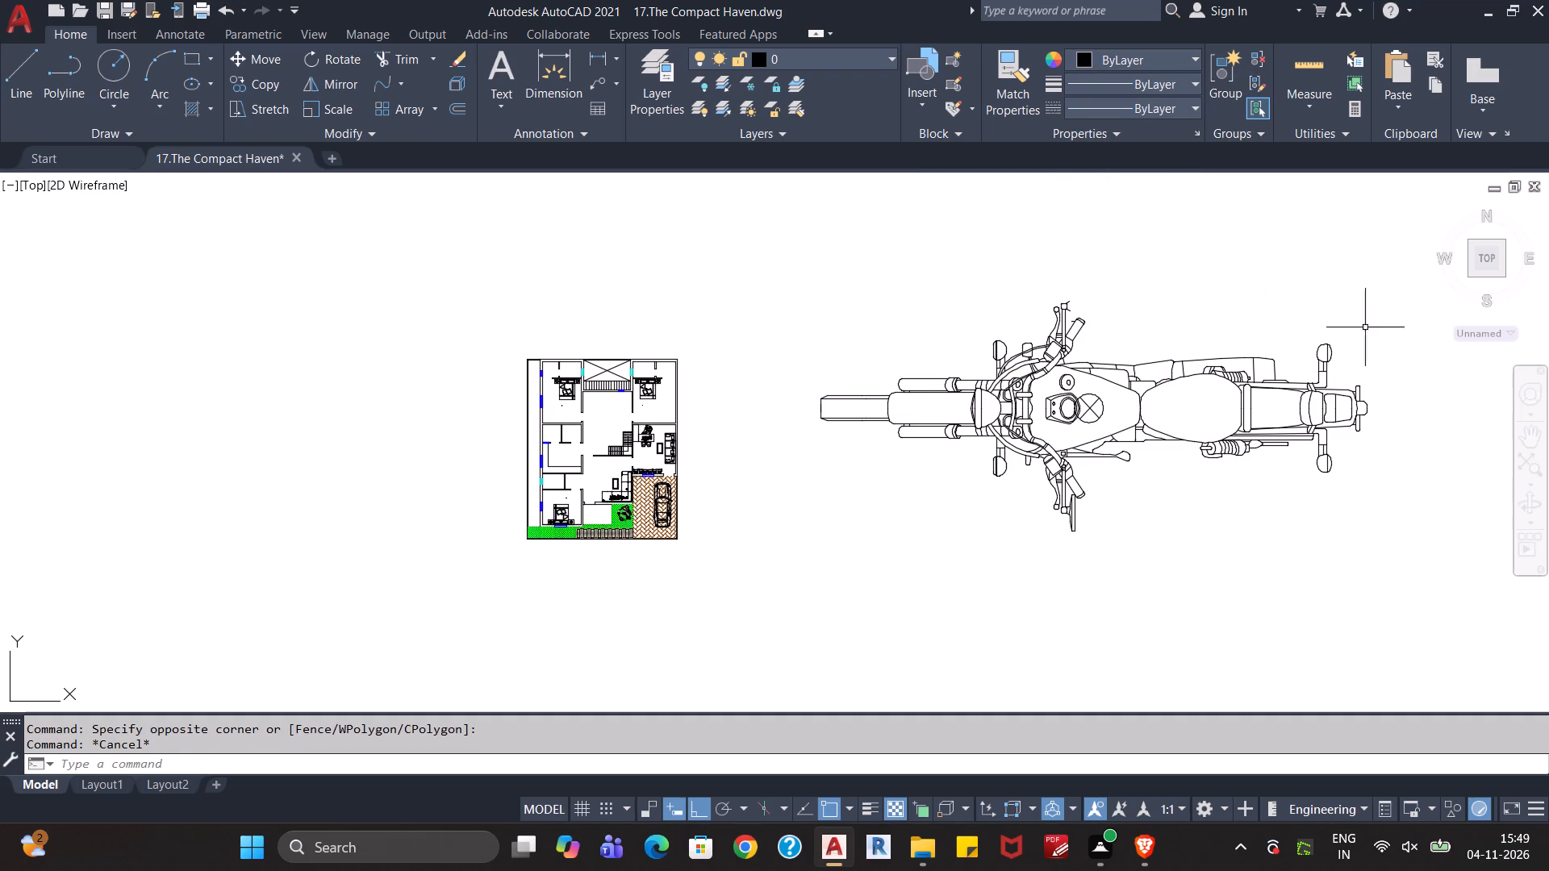
Convert the whole motorbike plan view into a block named Bike.
{"action": "left_click", "coordinate": [1397, 281]}
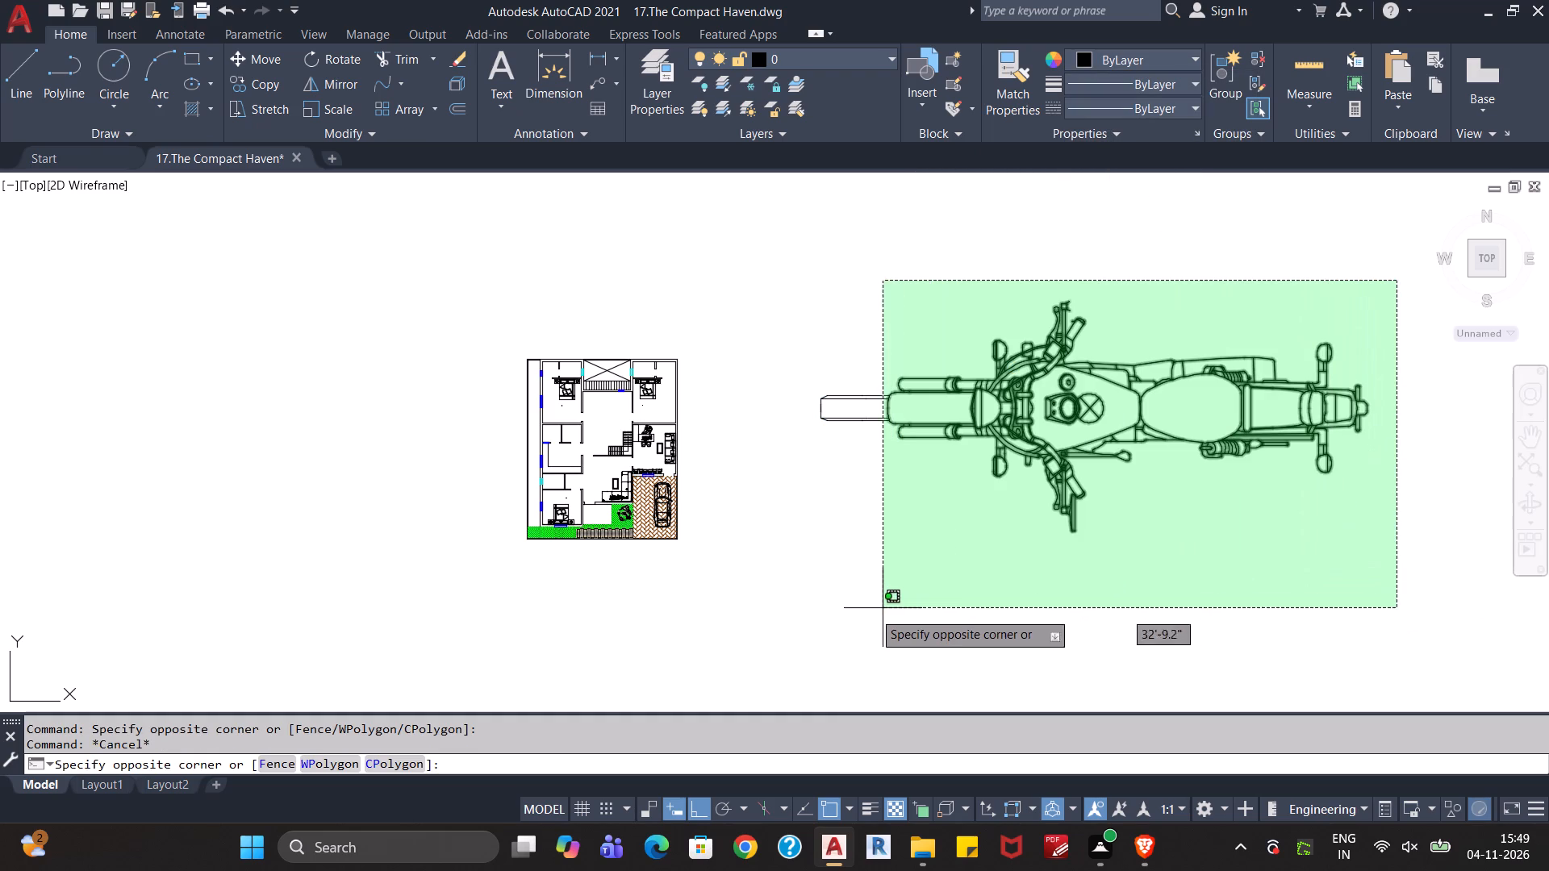
{"action": "left_click", "coordinate": [802, 615]}
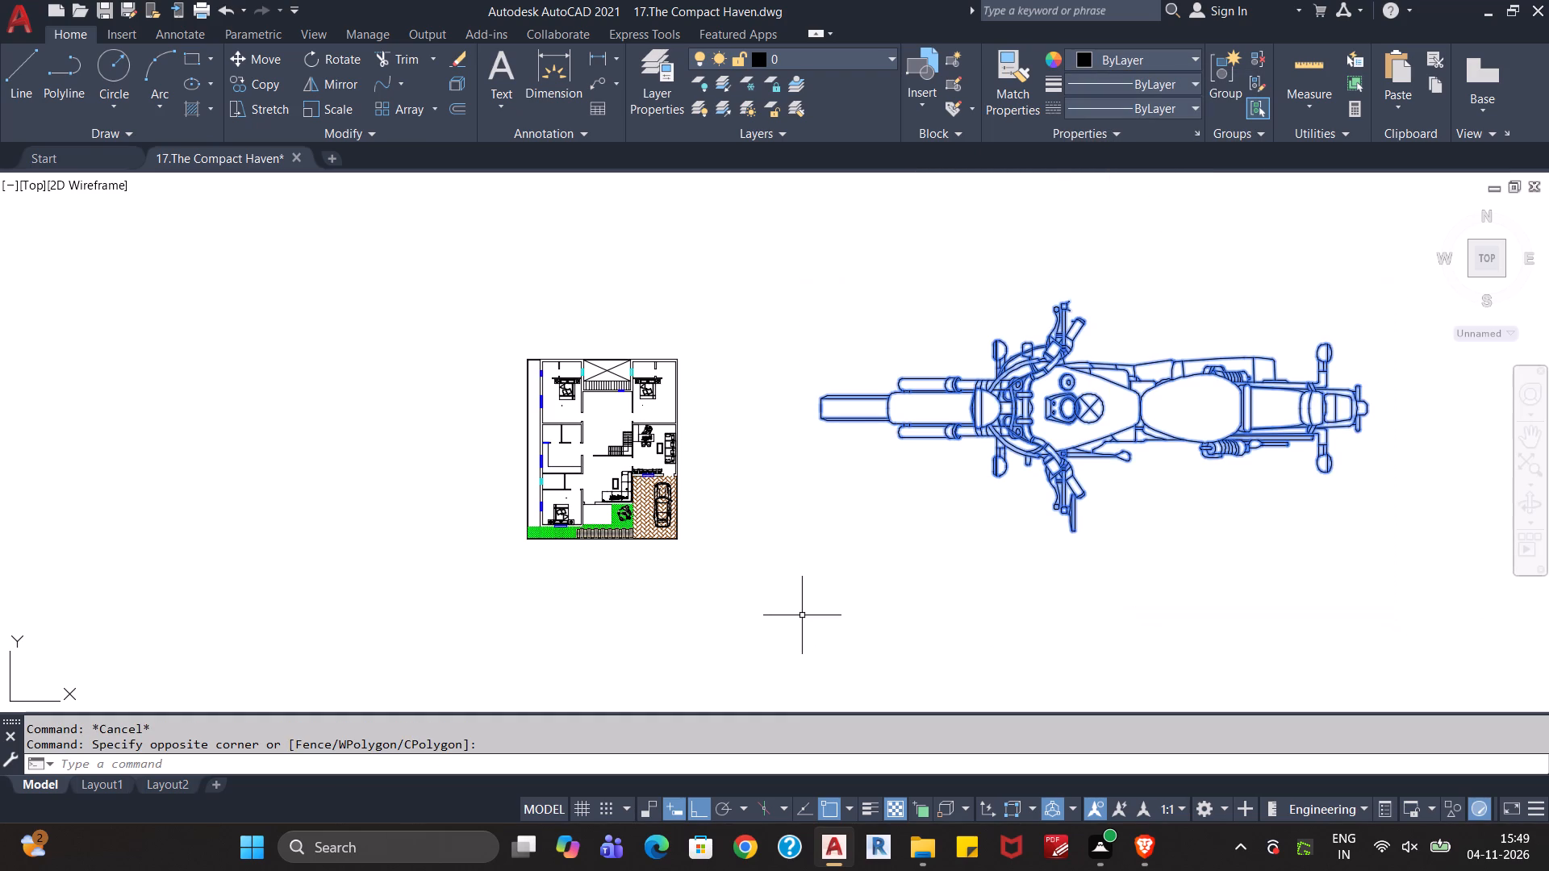
{"action": "type", "text": "bl"}
{"action": "key", "text": "Return"}
{"action": "type", "text": "bi"}
{"action": "key", "text": "BackSpace"}
{"action": "key", "text": "BackSpace"}
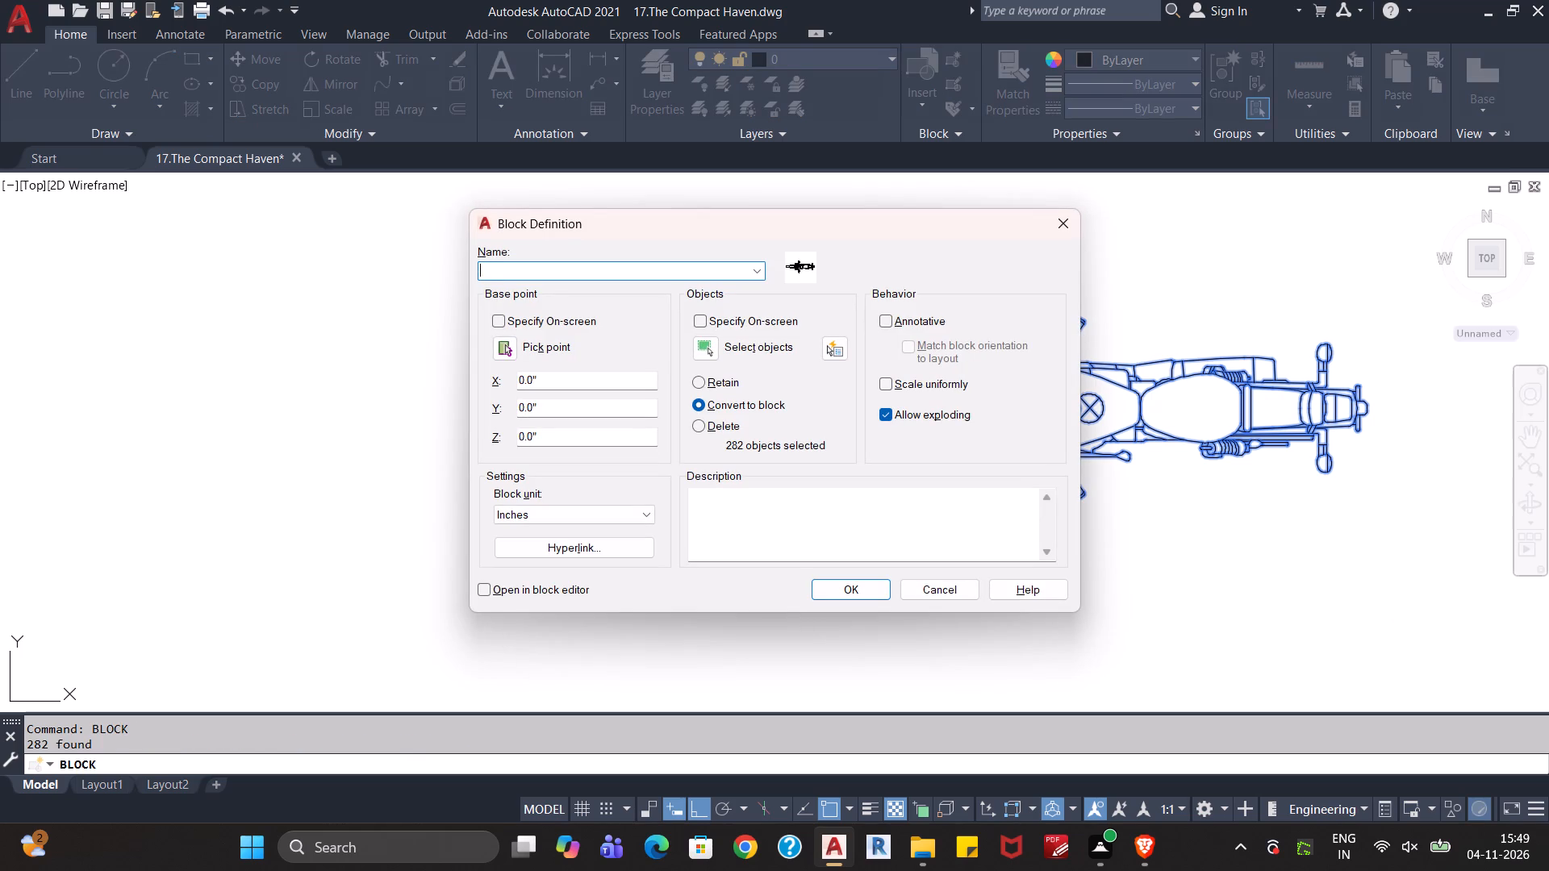
{"action": "type", "text": "Bike"}
{"action": "key", "text": "Return"}
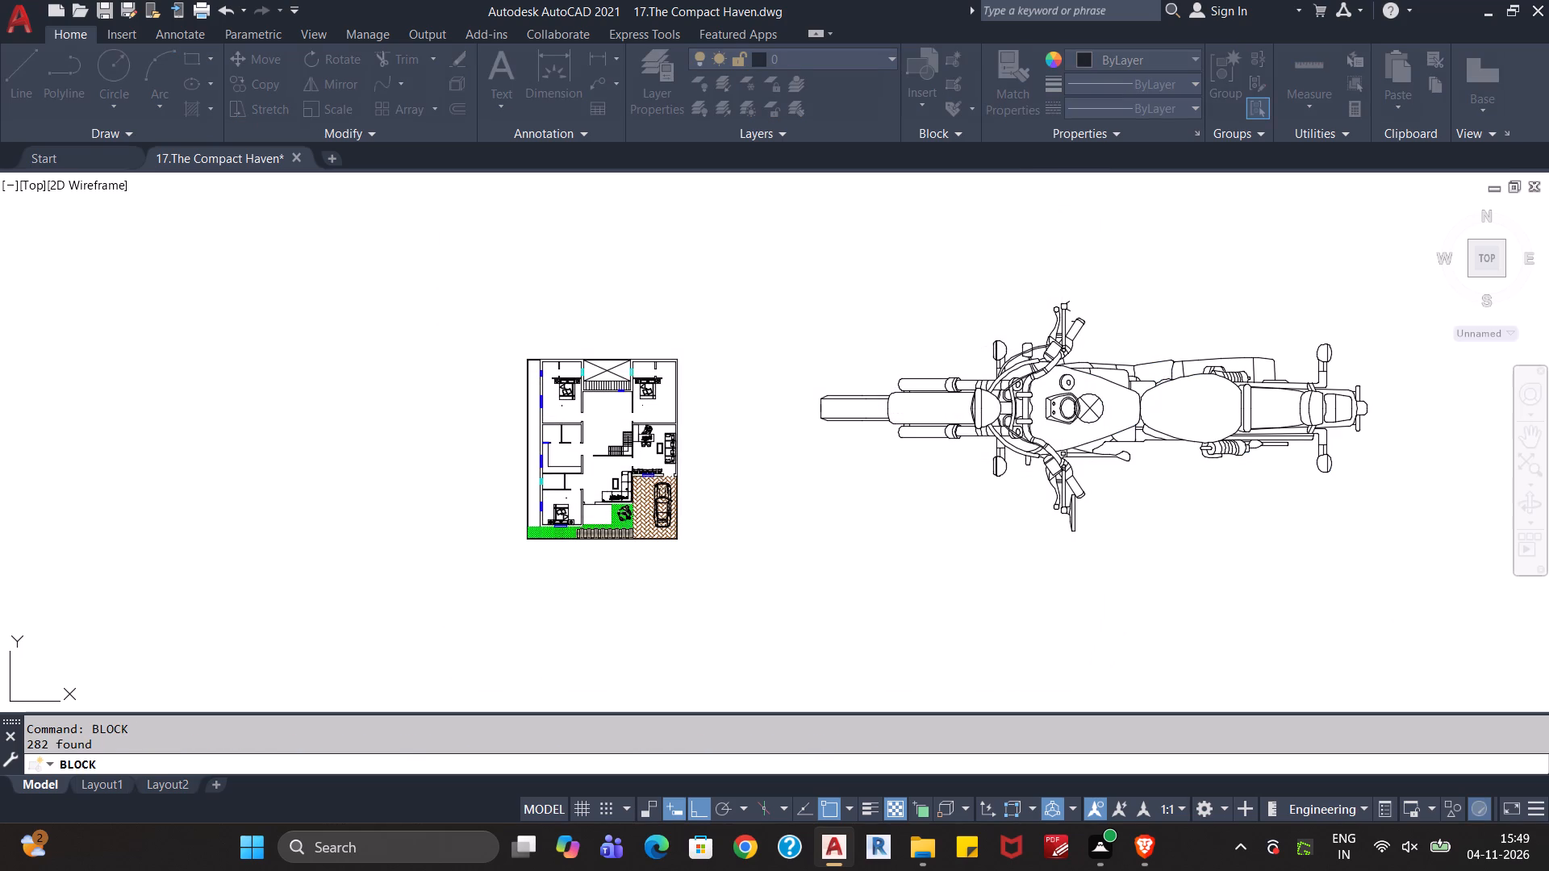
Rotate the Bike block 270° about the crossed circle on its tank so the front wheel points north.
{"action": "left_click", "coordinate": [1142, 404]}
{"action": "type", "text": "ro"}
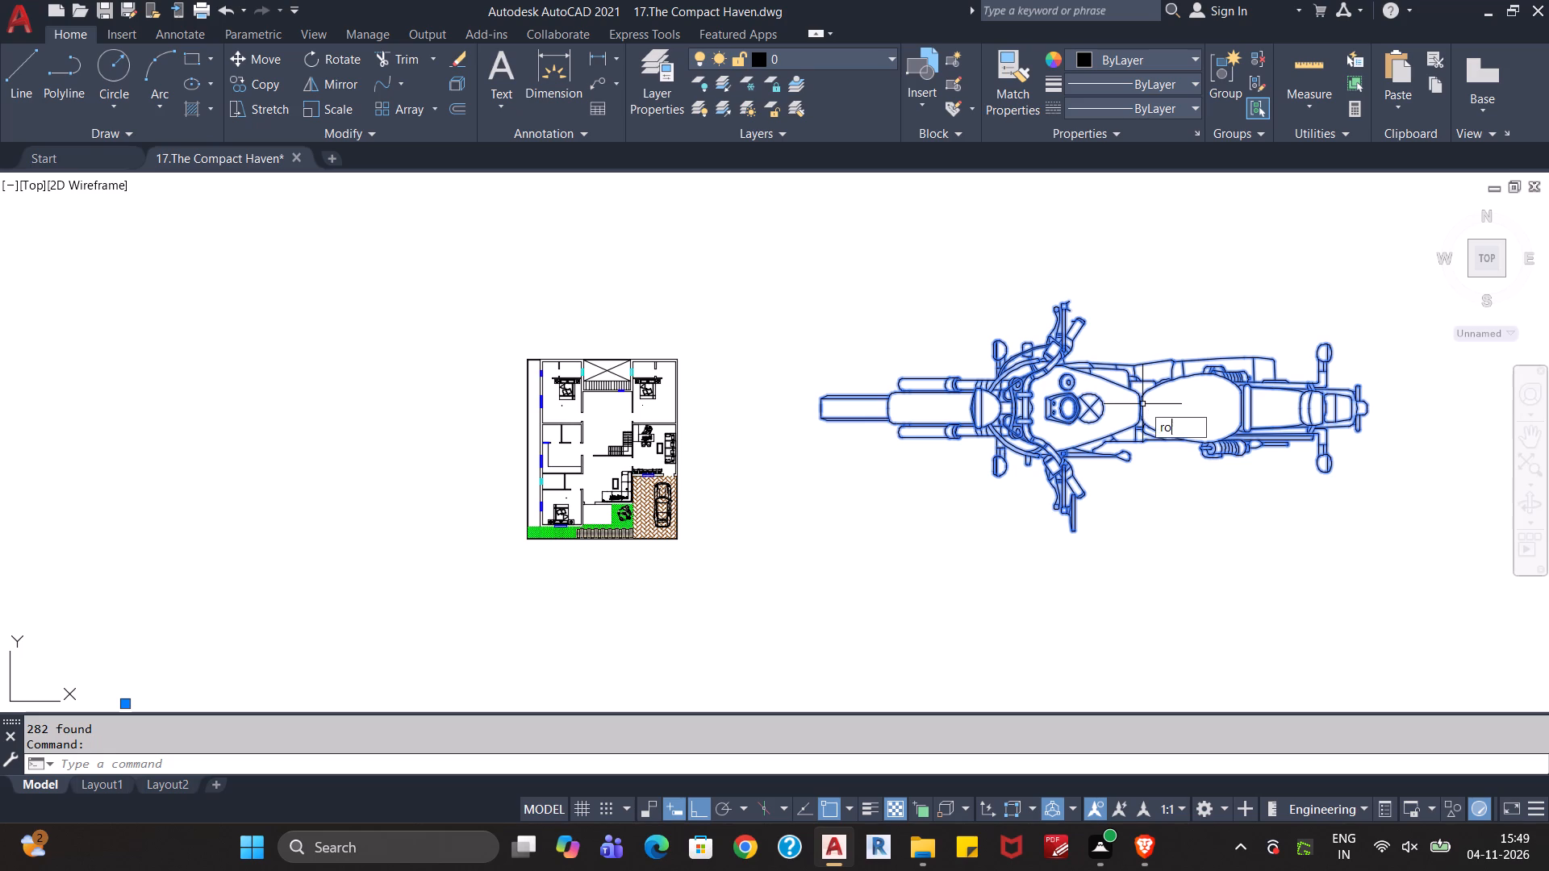
{"action": "key", "text": "Return"}
{"action": "left_click", "coordinate": [1092, 411]}
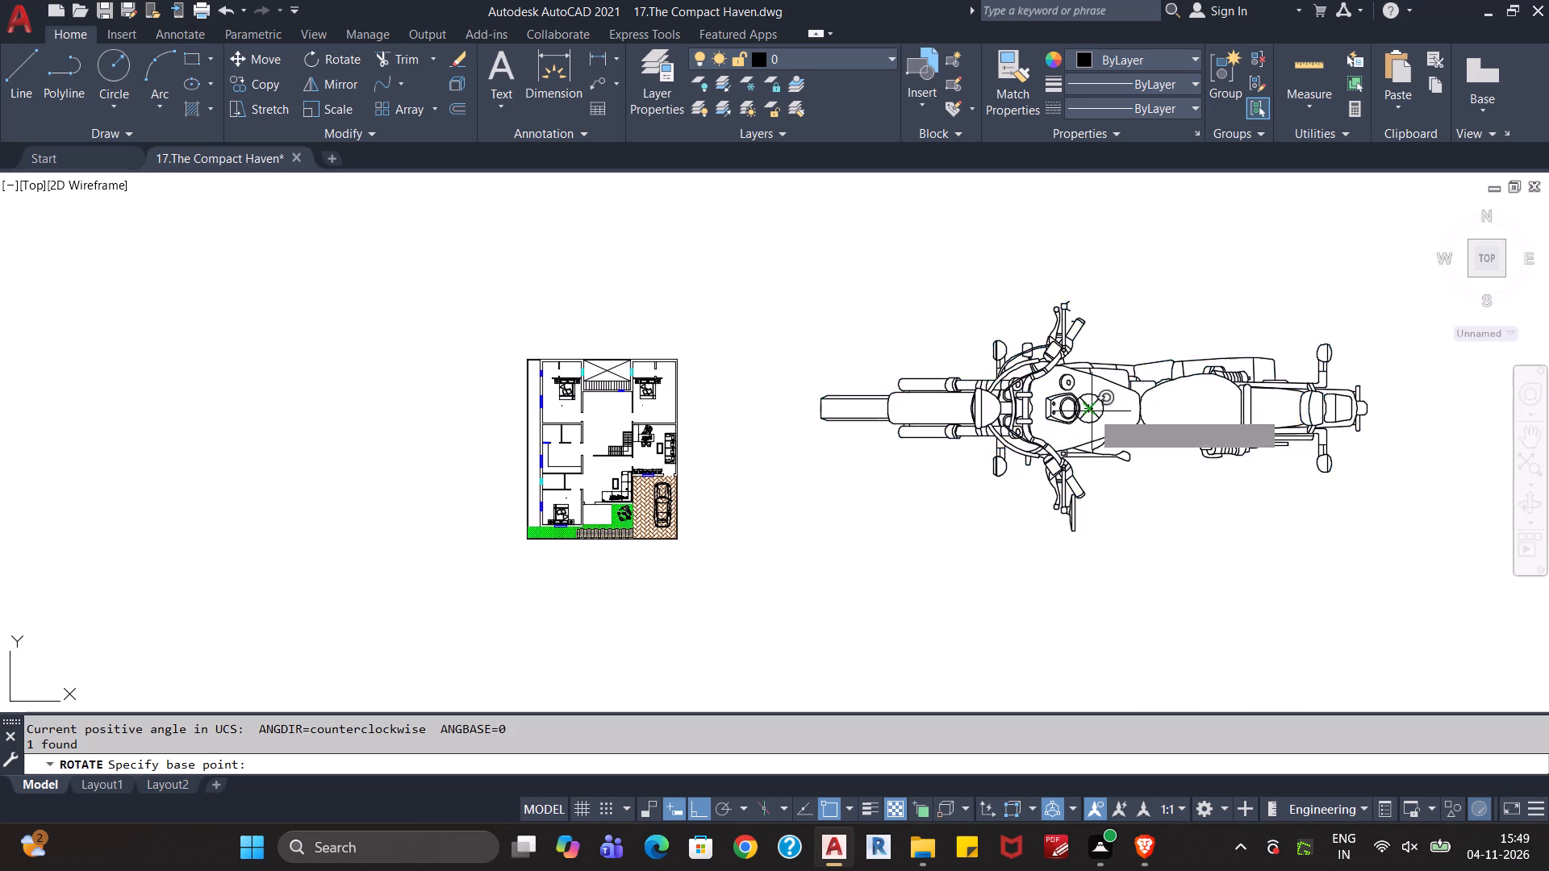
{"action": "left_click", "coordinate": [1086, 528]}
Scale the Bike block by reference, using the front-to-rear indicator distance on its west side, to a new length of about 86'-6.6".
{"action": "scroll", "coordinate": [1183, 452], "scroll_direction": "down", "scroll_amount": 1}
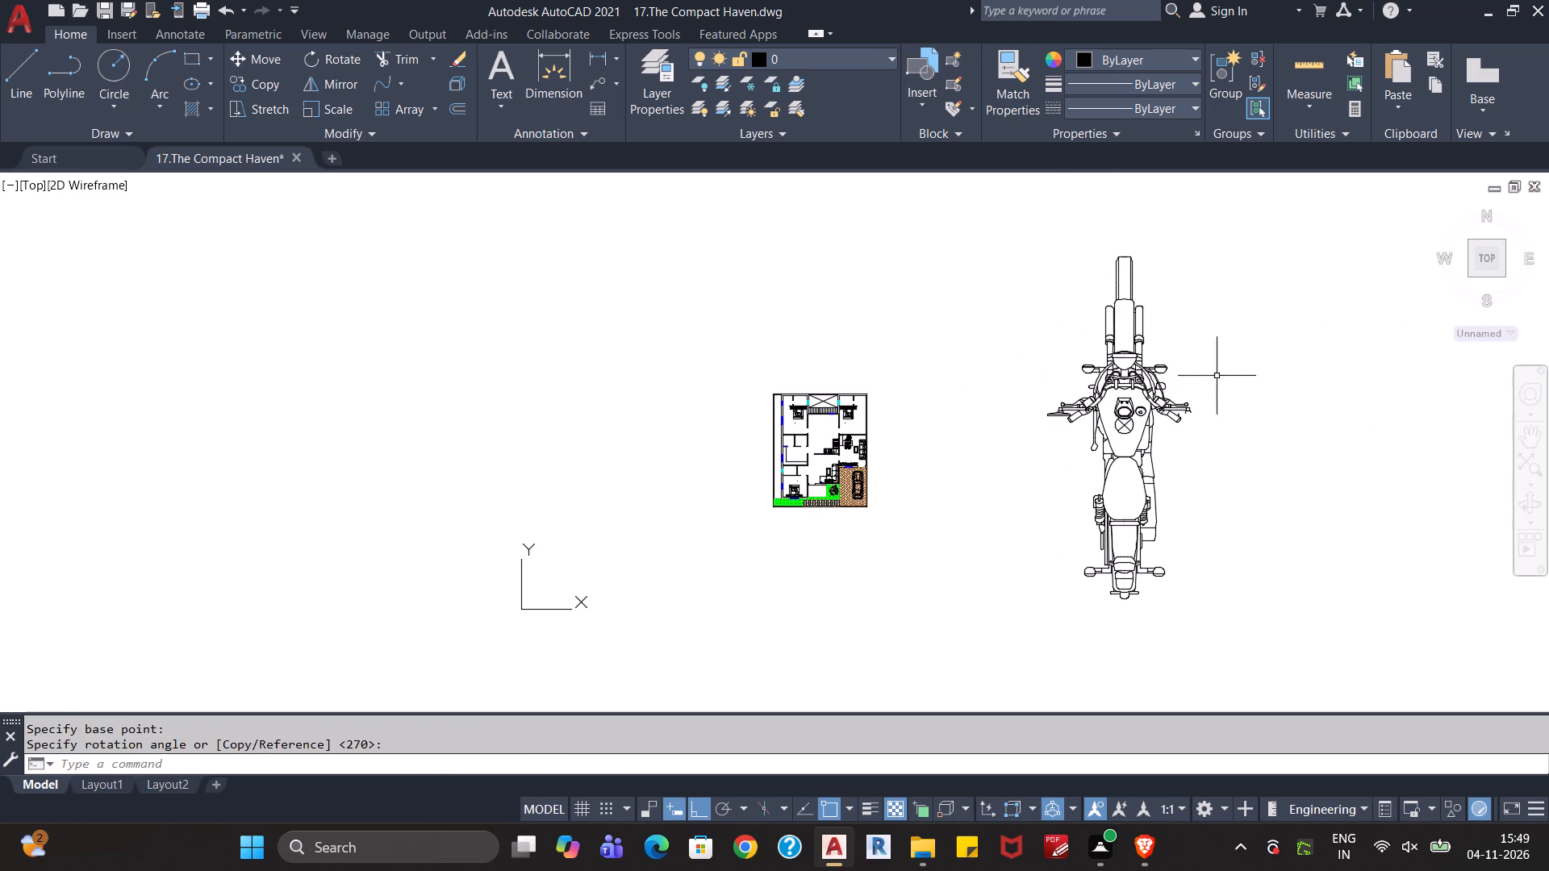
{"action": "left_click", "coordinate": [1218, 369]}
{"action": "left_click", "coordinate": [1092, 565]}
{"action": "type", "text": "sc"}
{"action": "key", "text": "Return"}
{"action": "scroll", "coordinate": [1098, 408], "scroll_direction": "up", "scroll_amount": 2}
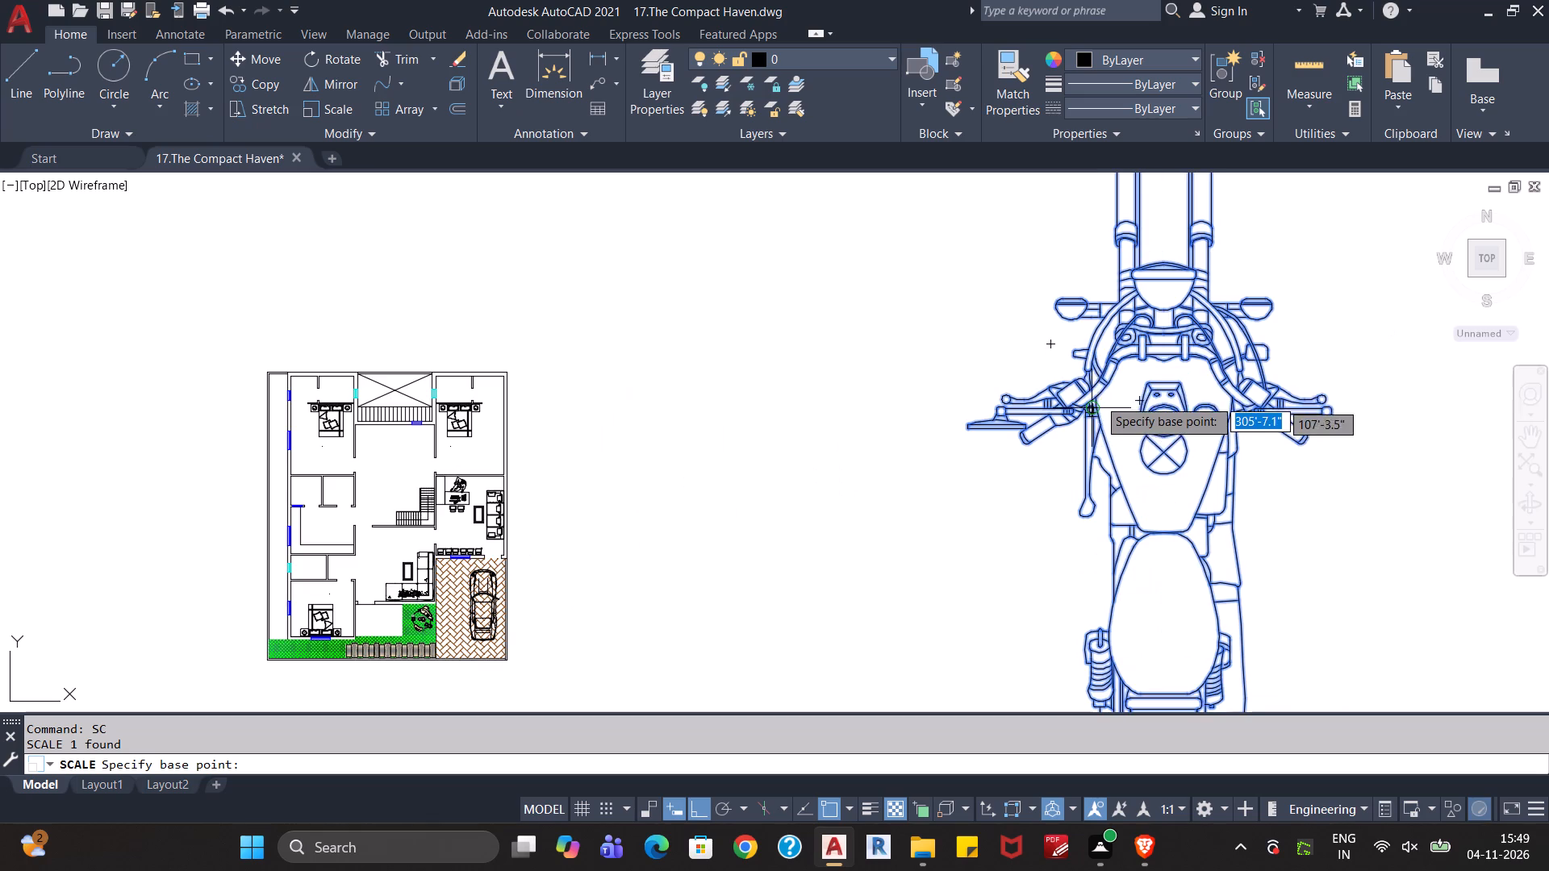
{"action": "left_click", "coordinate": [1092, 286]}
{"action": "key", "text": "r"}
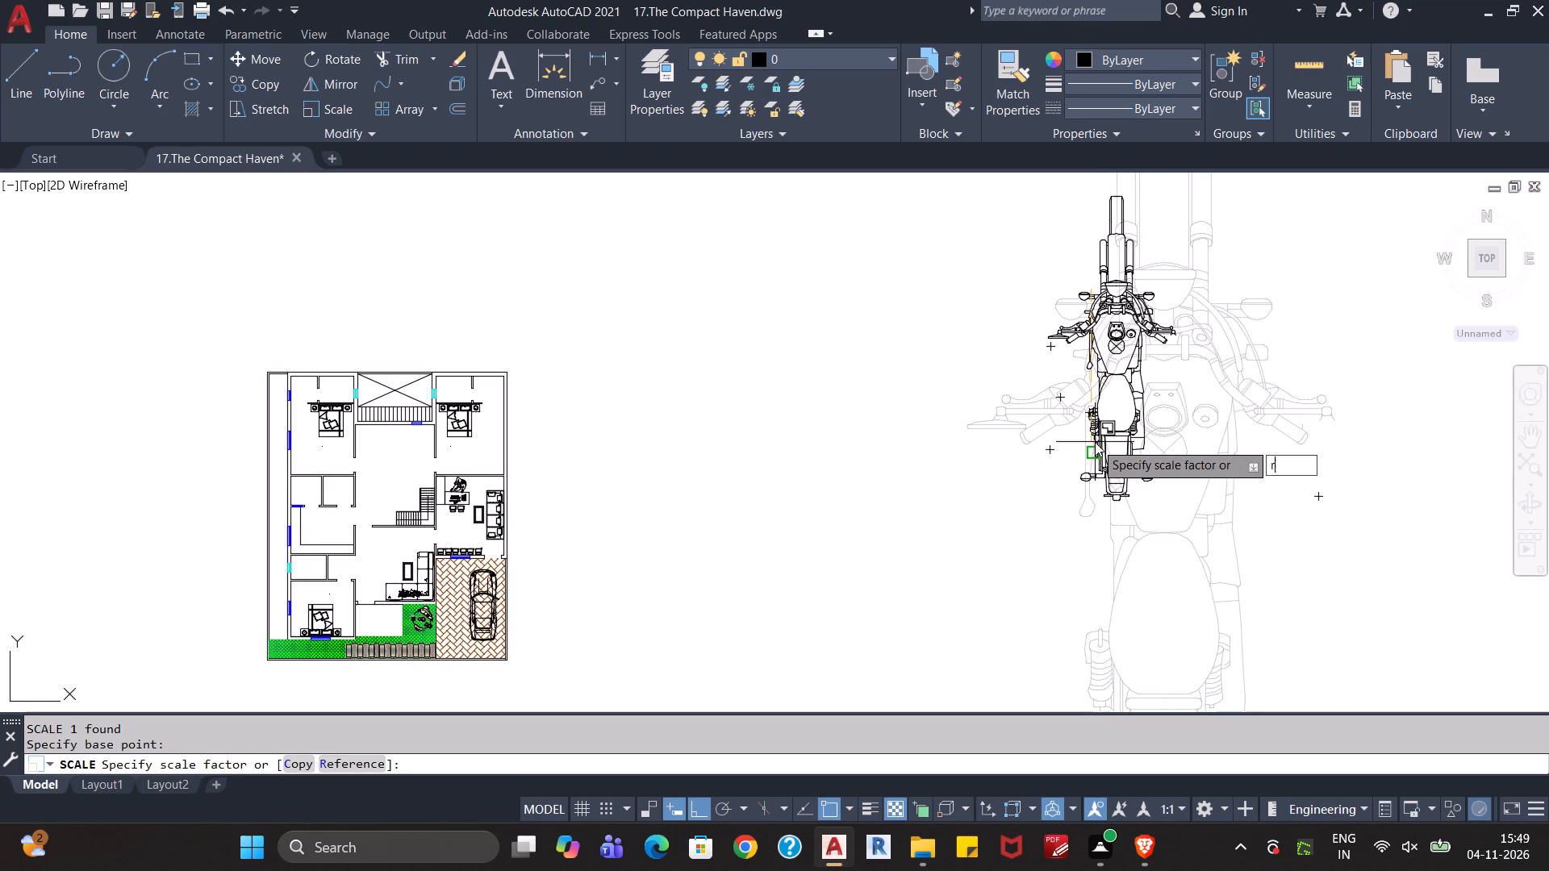
{"action": "key", "text": "Return"}
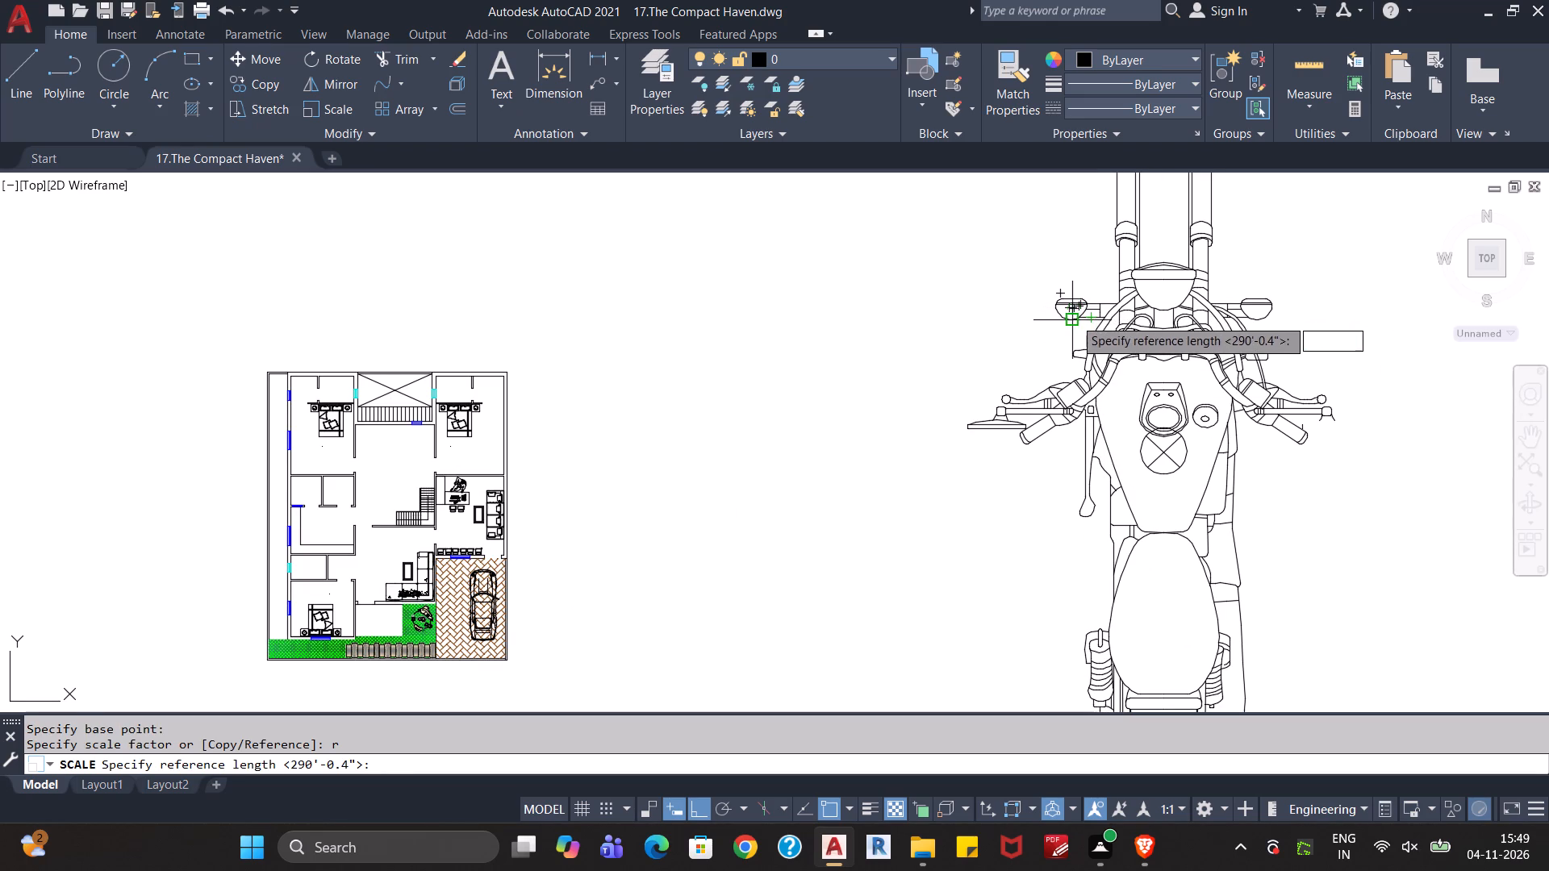
{"action": "left_click", "coordinate": [1074, 310]}
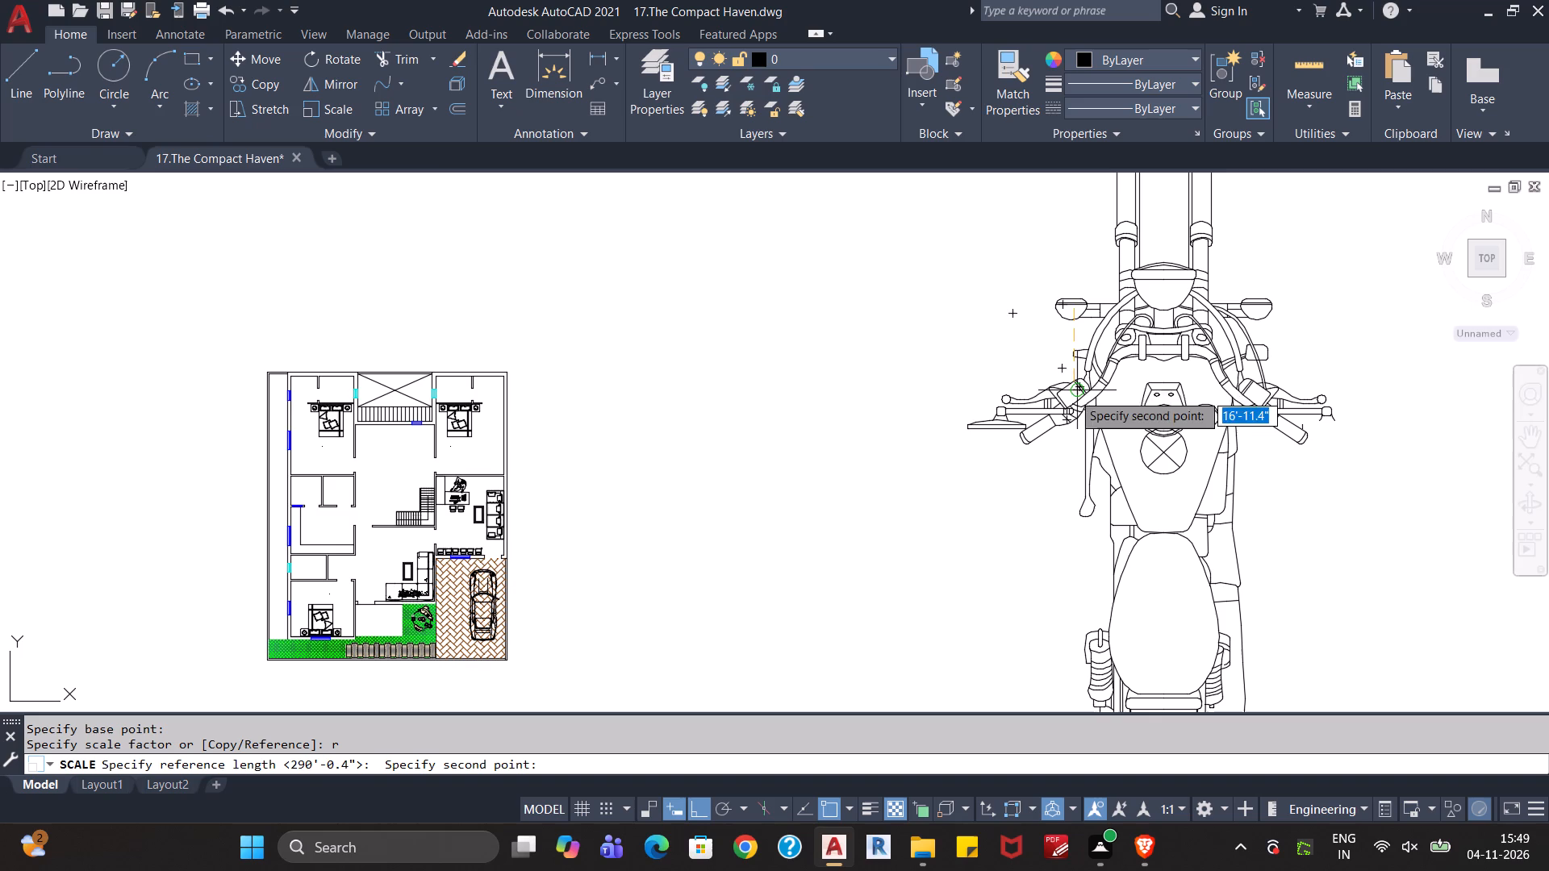
{"action": "middle_click_drag", "start_coordinate": [1048, 560], "coordinate": [1055, 419]}
{"action": "scroll", "coordinate": [1055, 413], "scroll_direction": "up", "scroll_amount": 1}
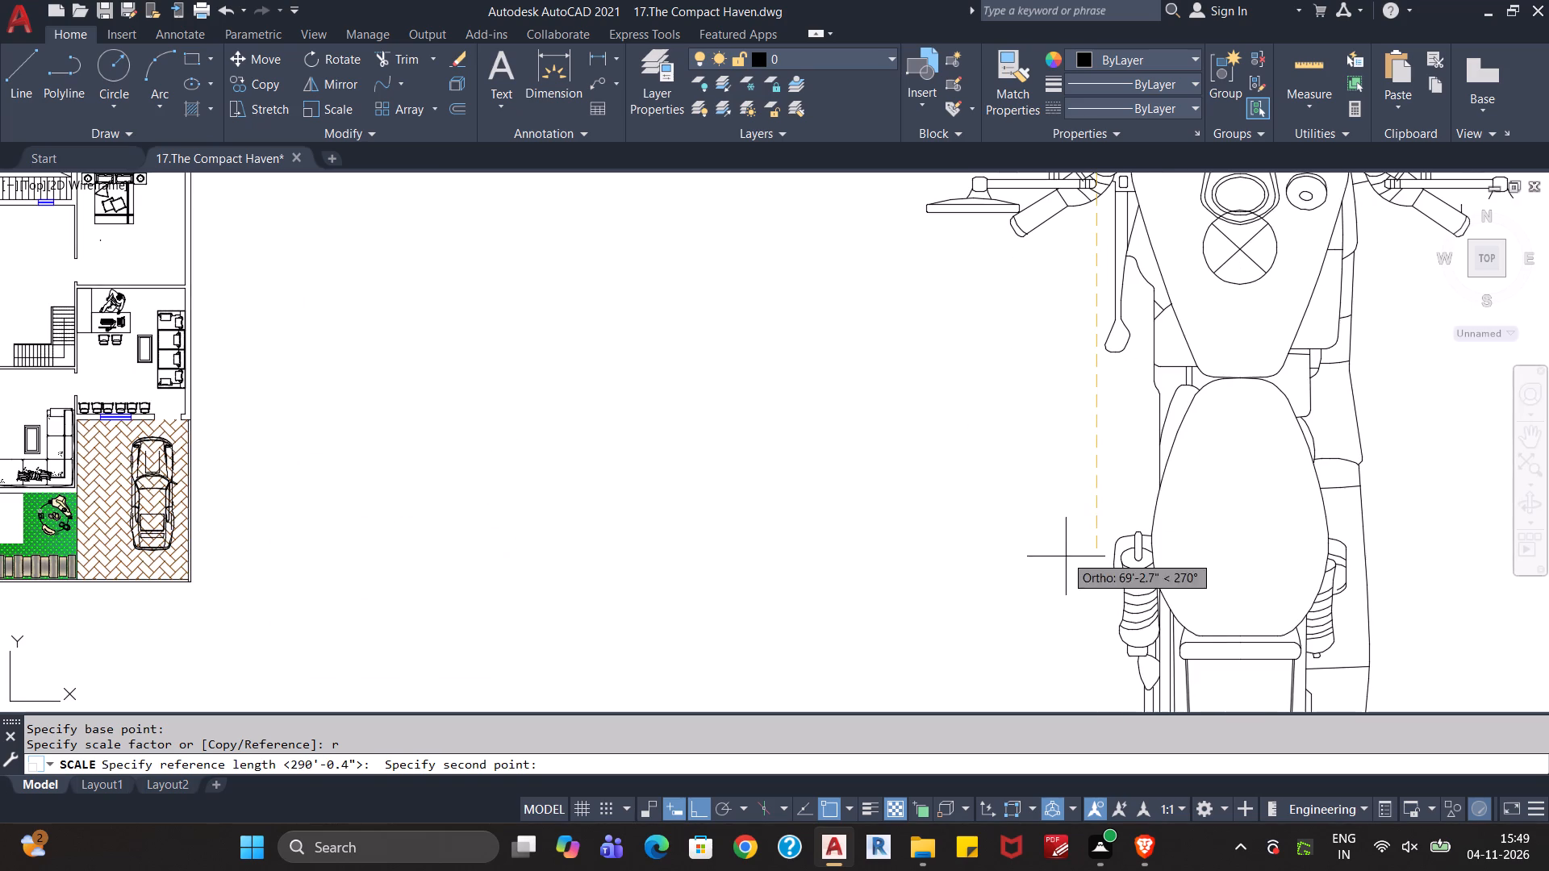
{"action": "scroll", "coordinate": [1079, 625], "scroll_direction": "down", "scroll_amount": 3}
{"action": "middle_click_drag", "start_coordinate": [1079, 625], "coordinate": [1079, 491]}
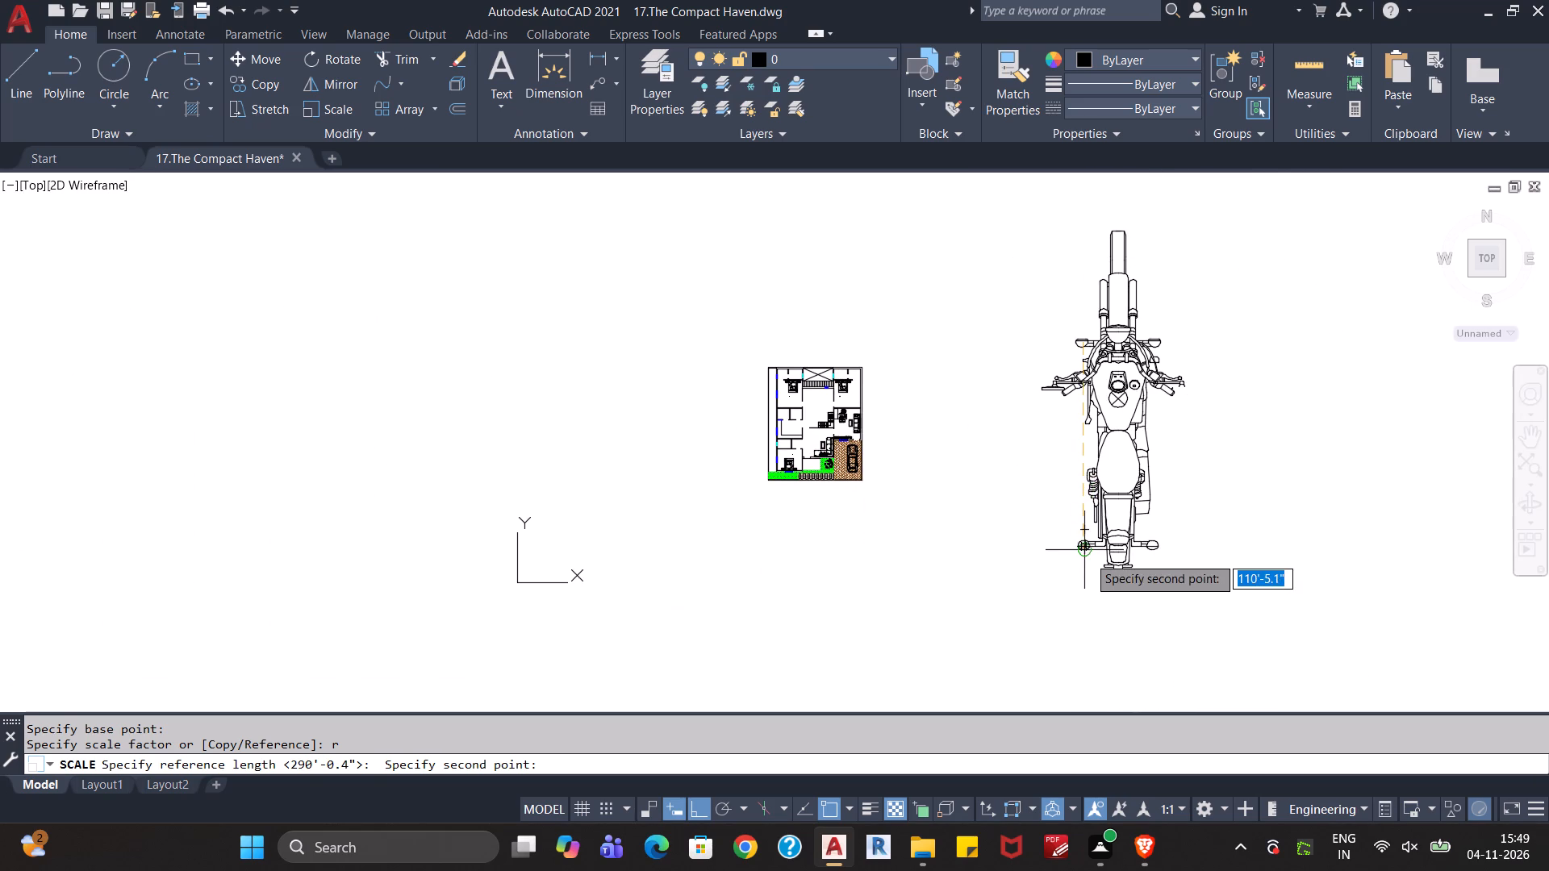
{"action": "left_click", "coordinate": [1088, 556]}
{"action": "left_click", "coordinate": [1085, 502]}
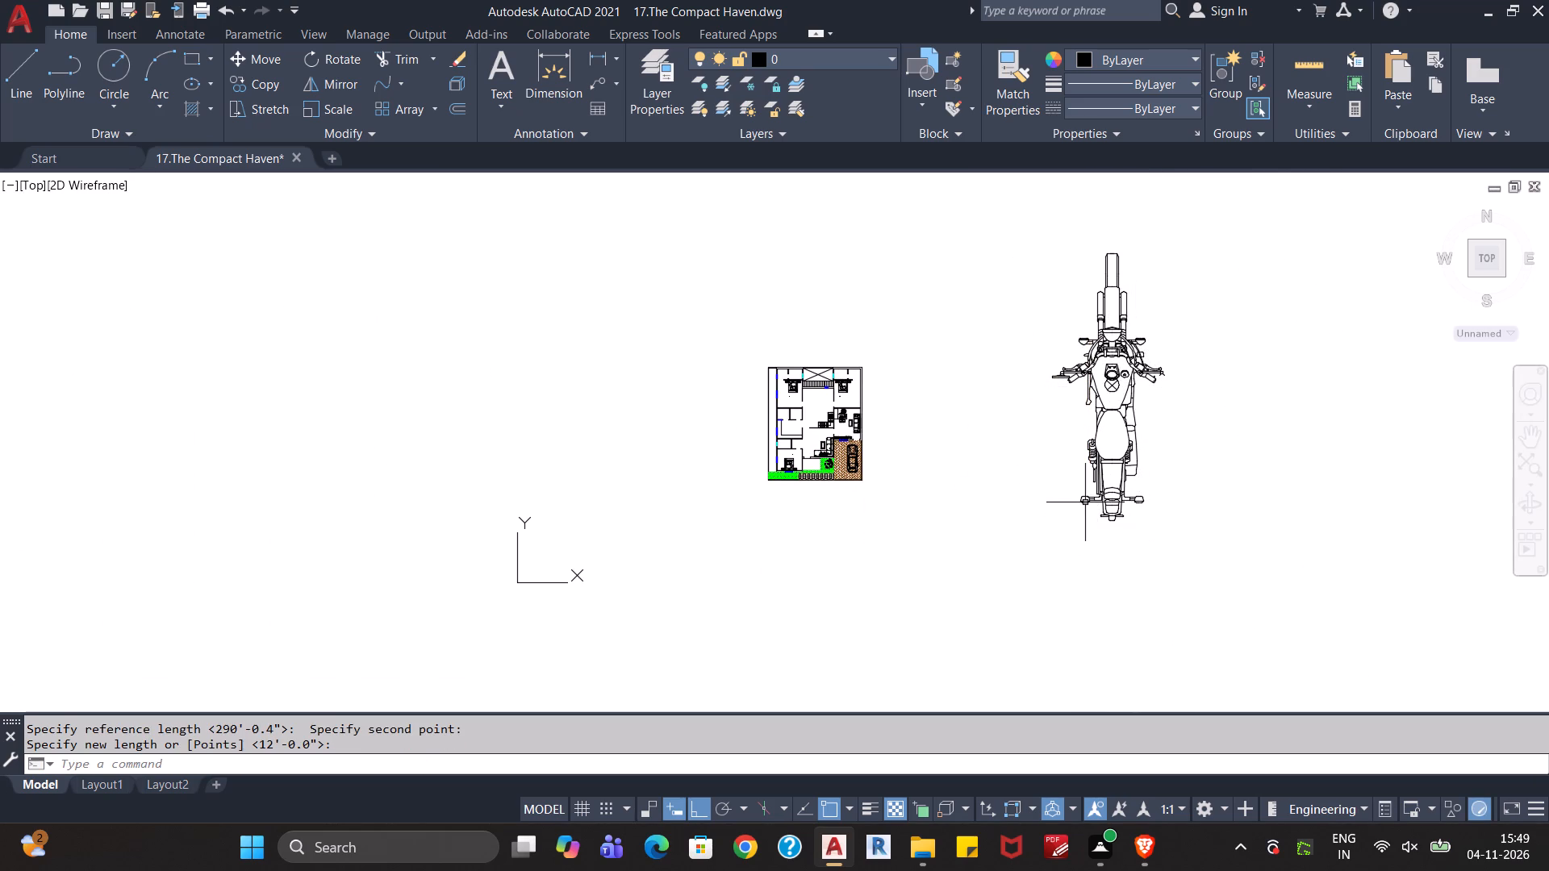
{"action": "key", "text": "Escape"}
{"action": "key", "text": "Escape"}
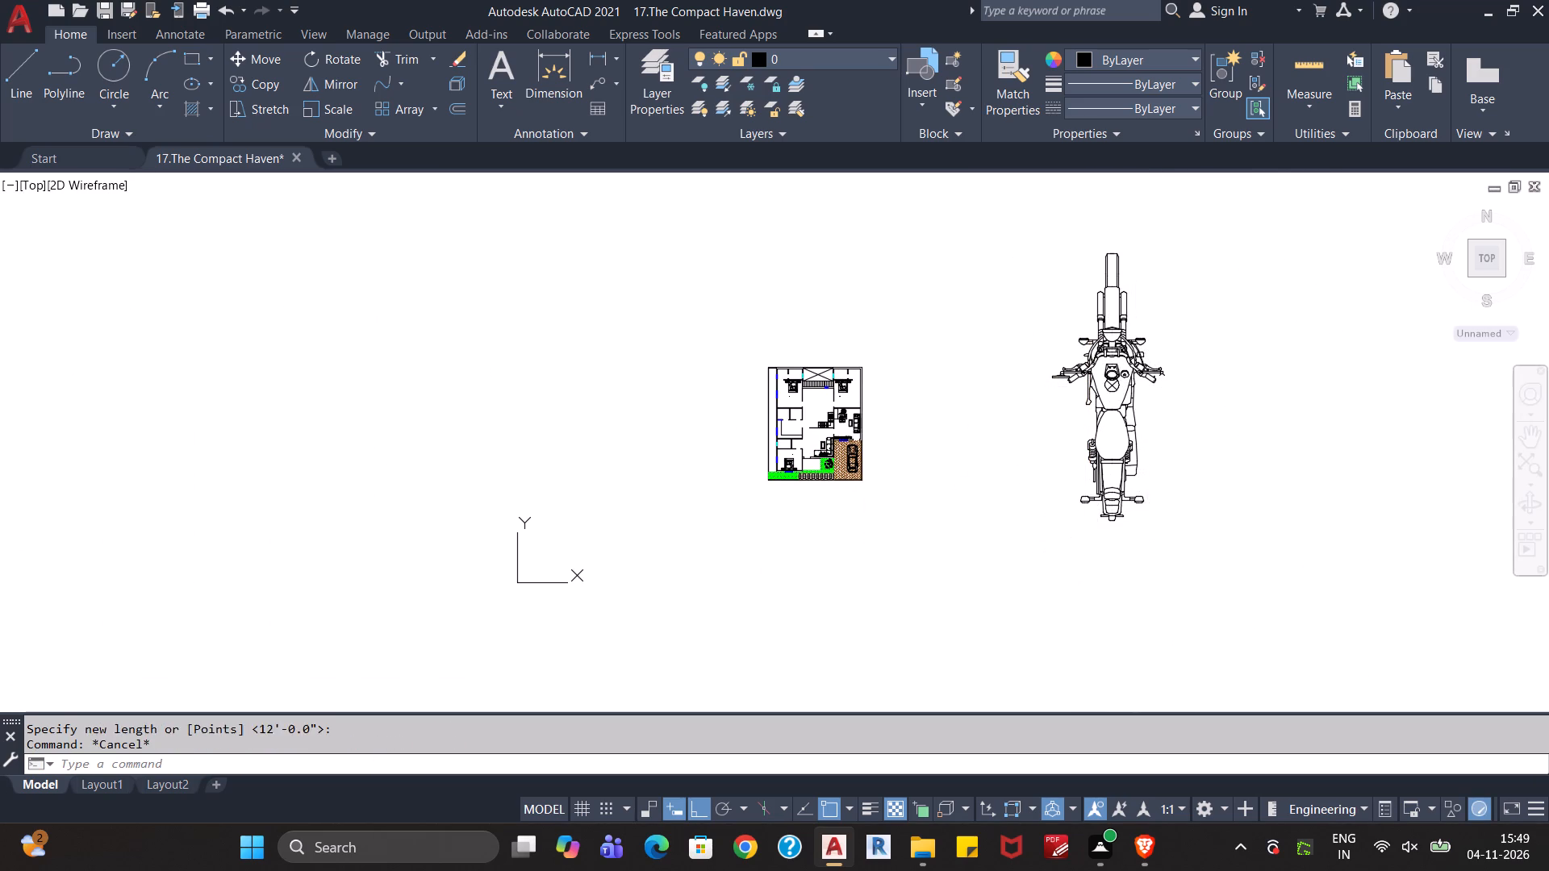
Scale the Bike block by reference from its front wheel tip, using its full front-to-rear length, to a new length of 12'.
{"action": "left_click", "coordinate": [1185, 285]}
{"action": "left_click", "coordinate": [1054, 520]}
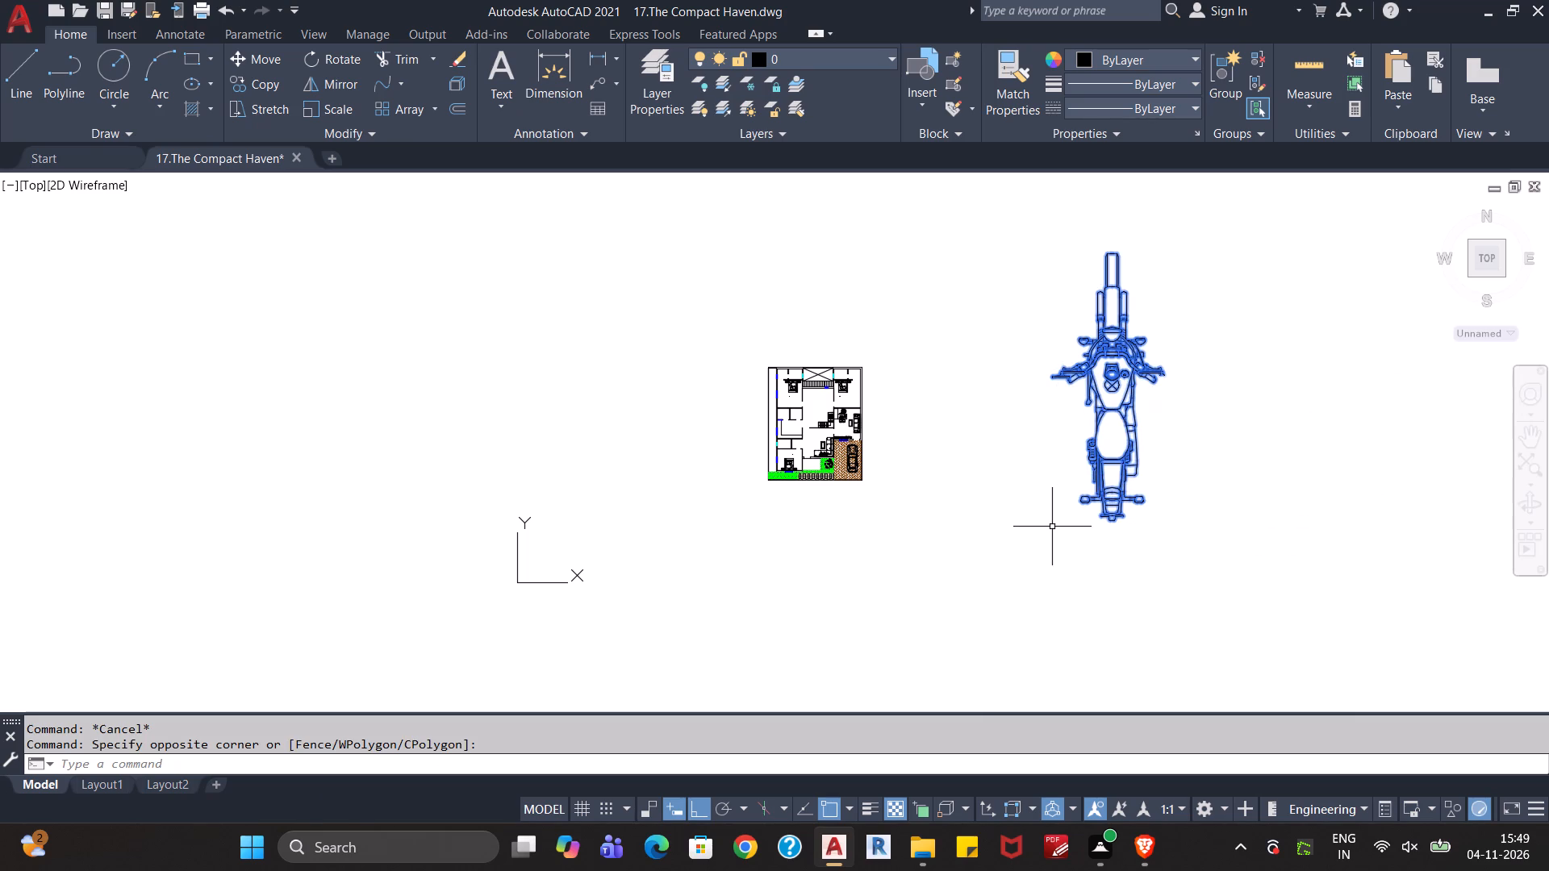
{"action": "type", "text": "sc"}
{"action": "key", "text": "Return"}
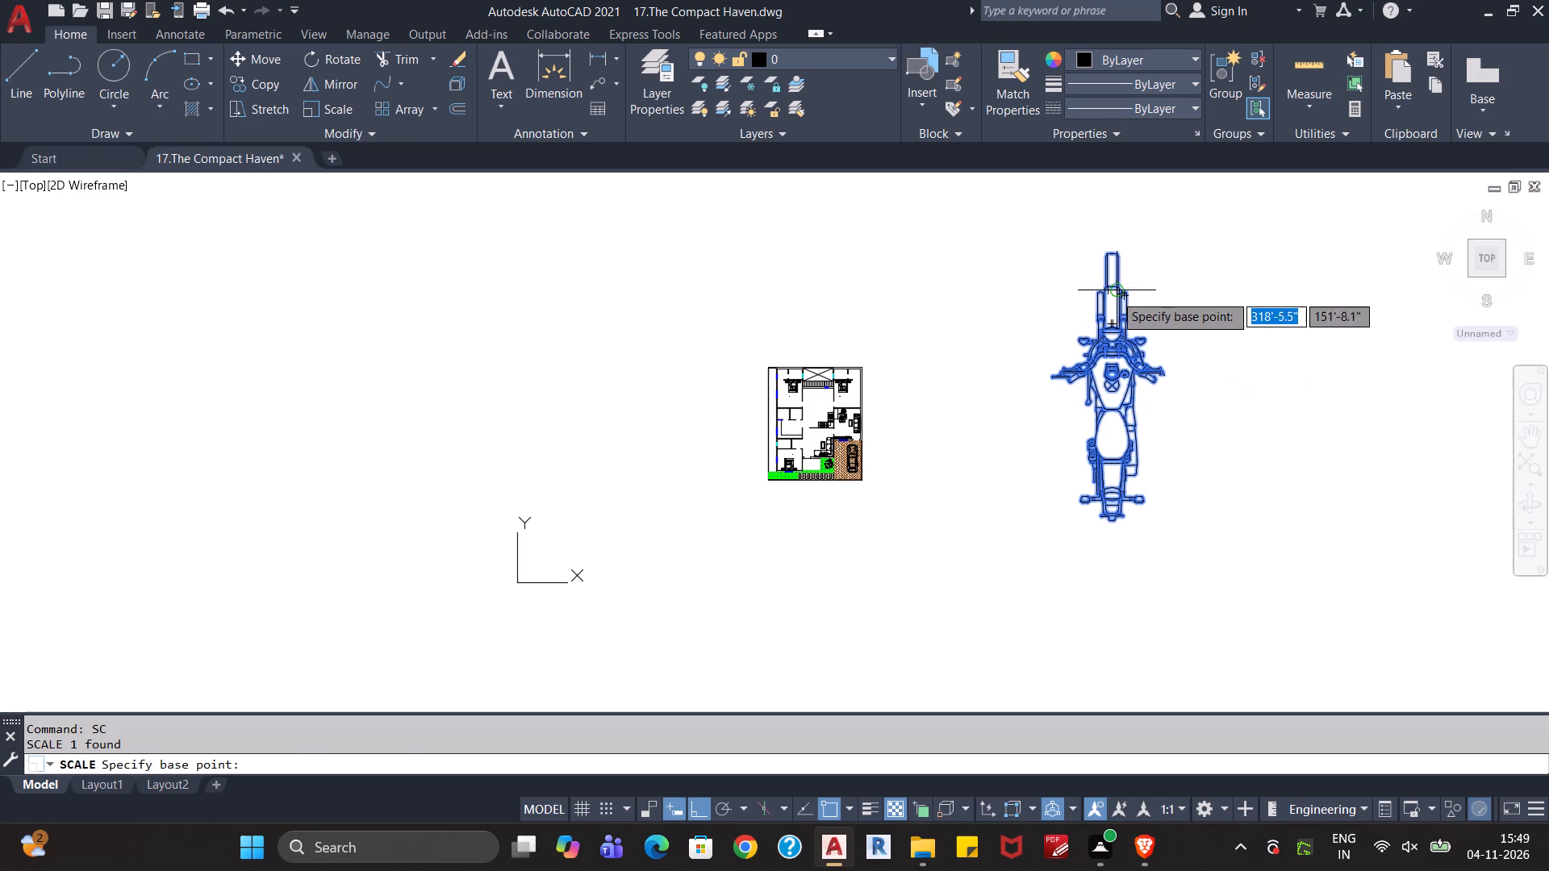
{"action": "left_click", "coordinate": [1113, 253]}
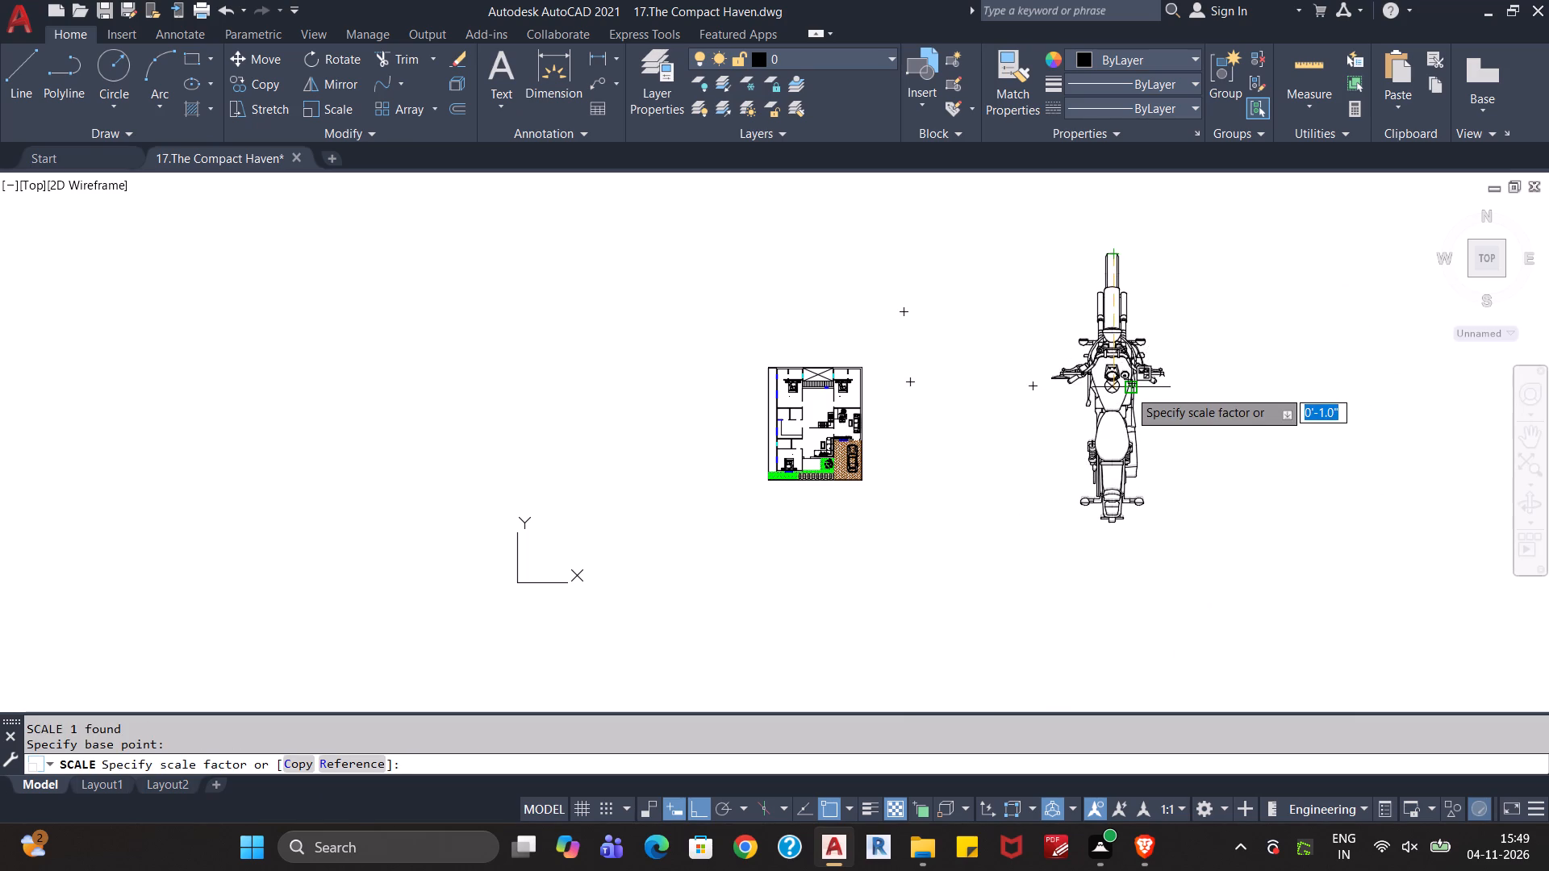
{"action": "key", "text": "r"}
{"action": "key", "text": "Return"}
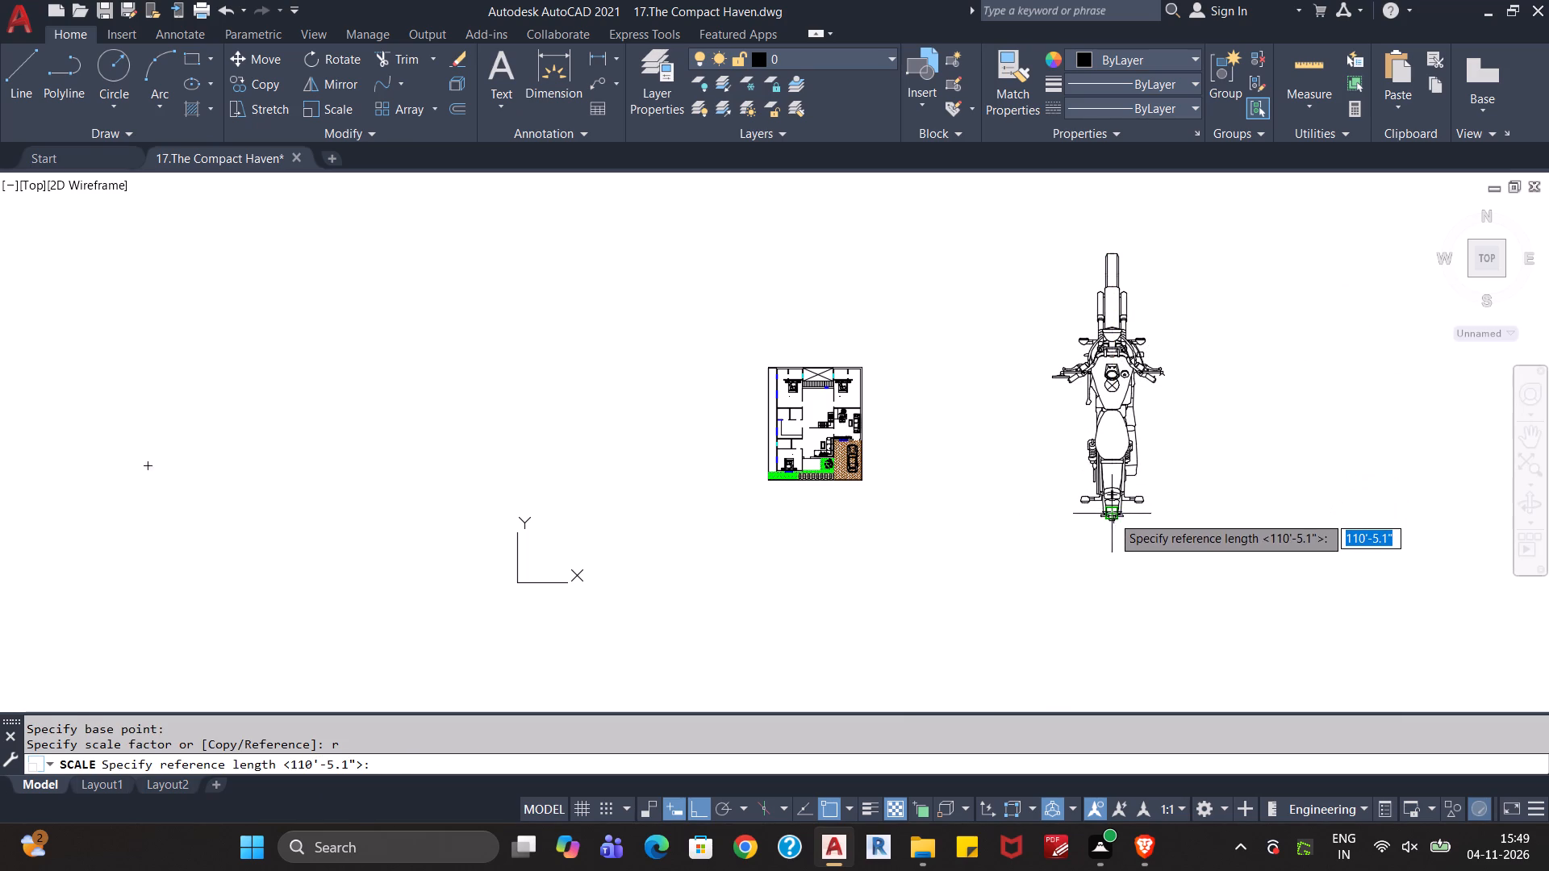
{"action": "scroll", "coordinate": [1112, 519], "scroll_direction": "up", "scroll_amount": 4}
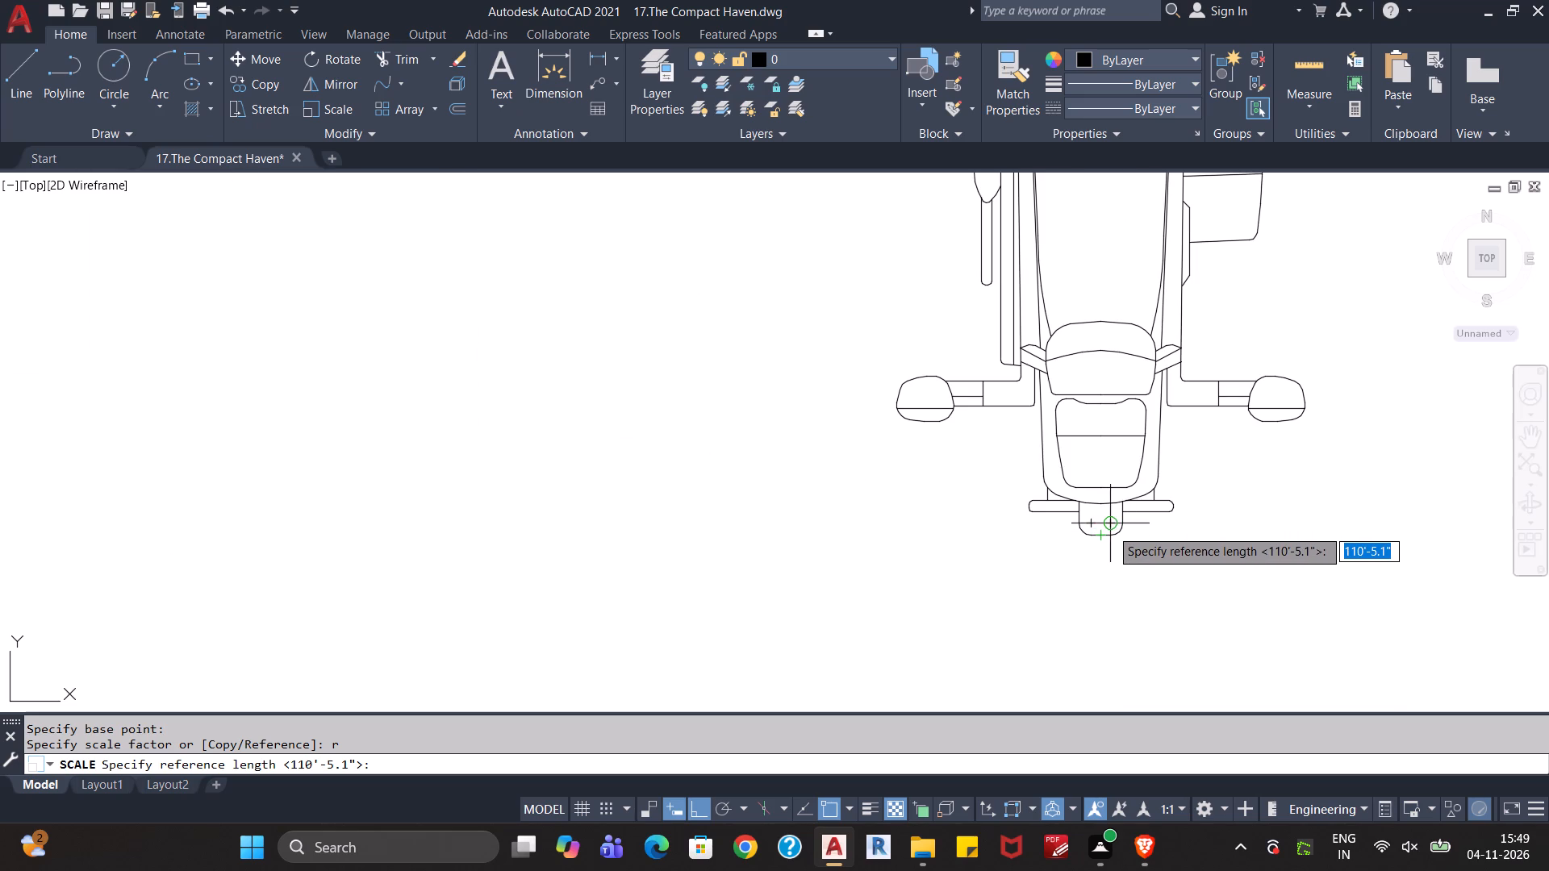
{"action": "left_click", "coordinate": [1103, 537]}
{"action": "scroll", "coordinate": [1128, 344], "scroll_direction": "down", "scroll_amount": 5}
{"action": "middle_click_drag", "start_coordinate": [1124, 362], "coordinate": [1064, 625]}
{"action": "scroll", "coordinate": [1075, 495], "scroll_direction": "up", "scroll_amount": 5}
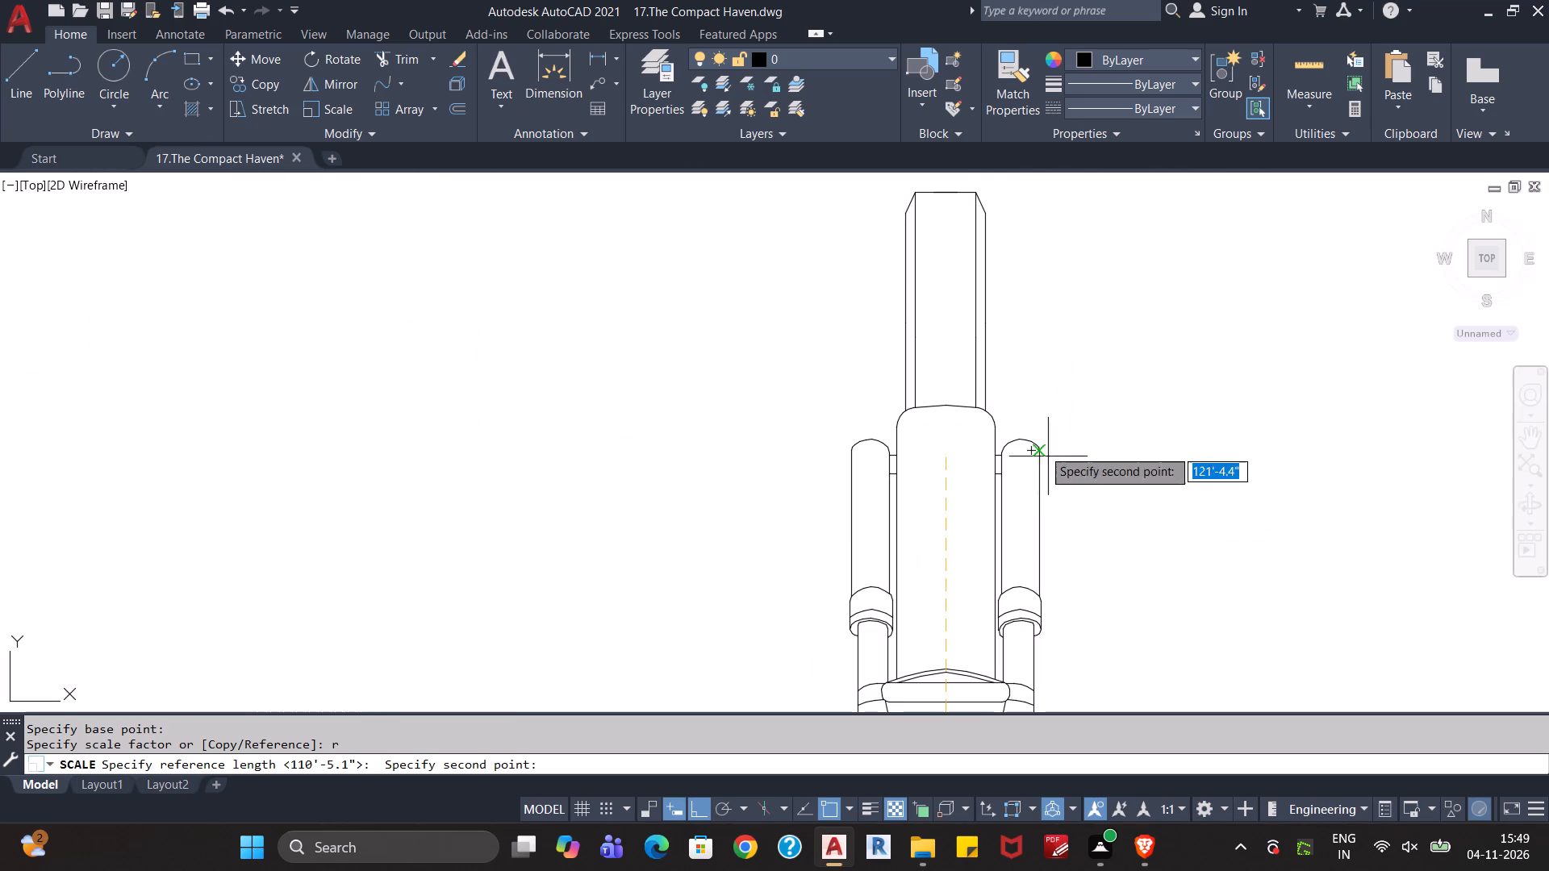
{"action": "left_click", "coordinate": [945, 191]}
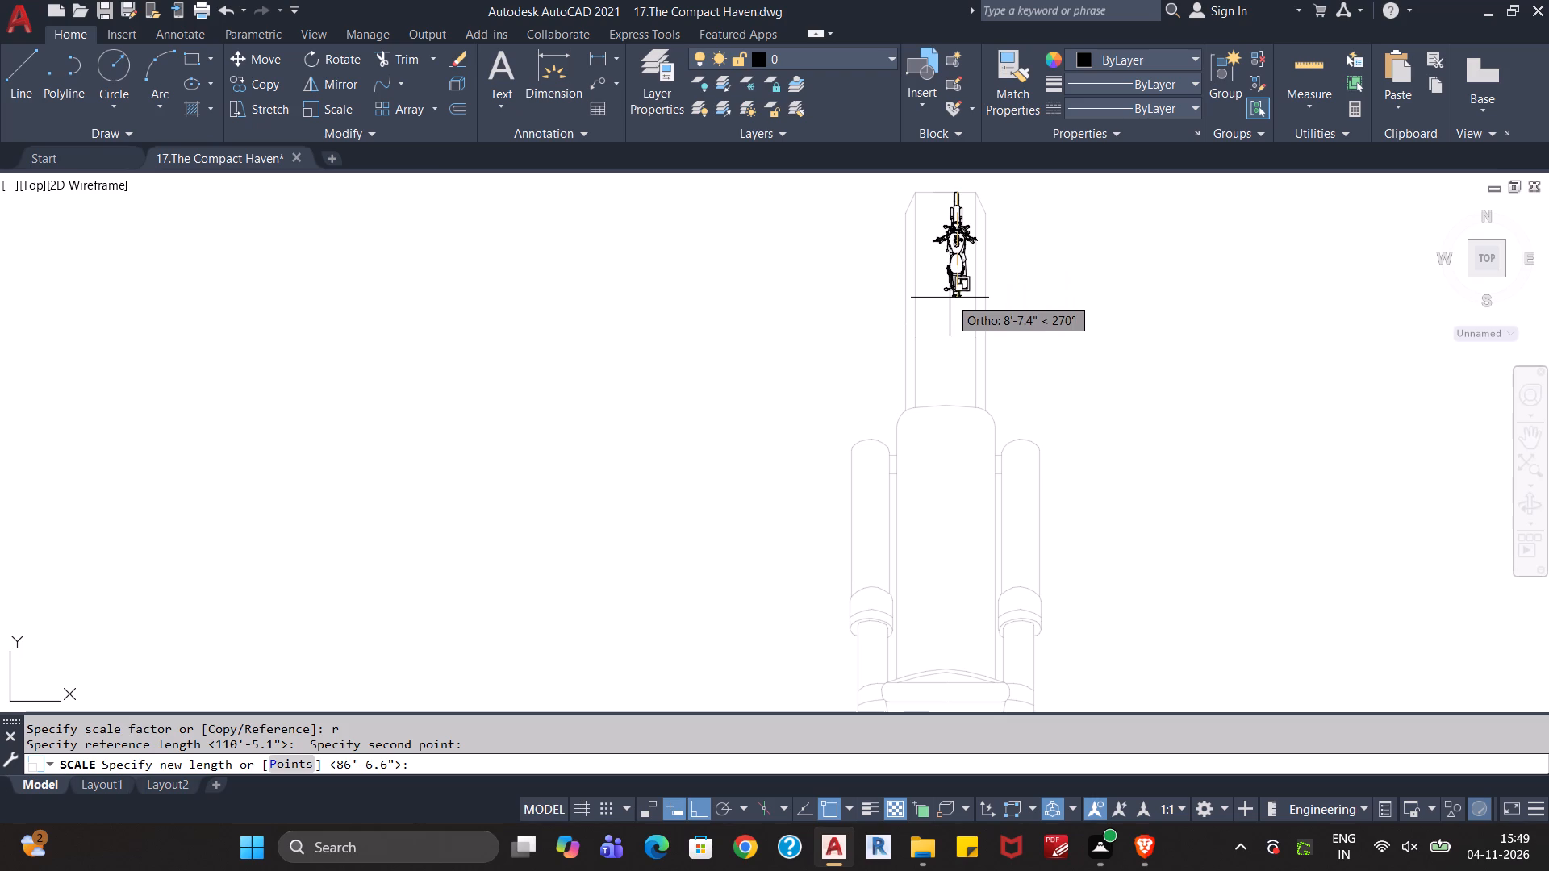
{"action": "type", "text": "12'"}
{"action": "key", "text": "Return"}
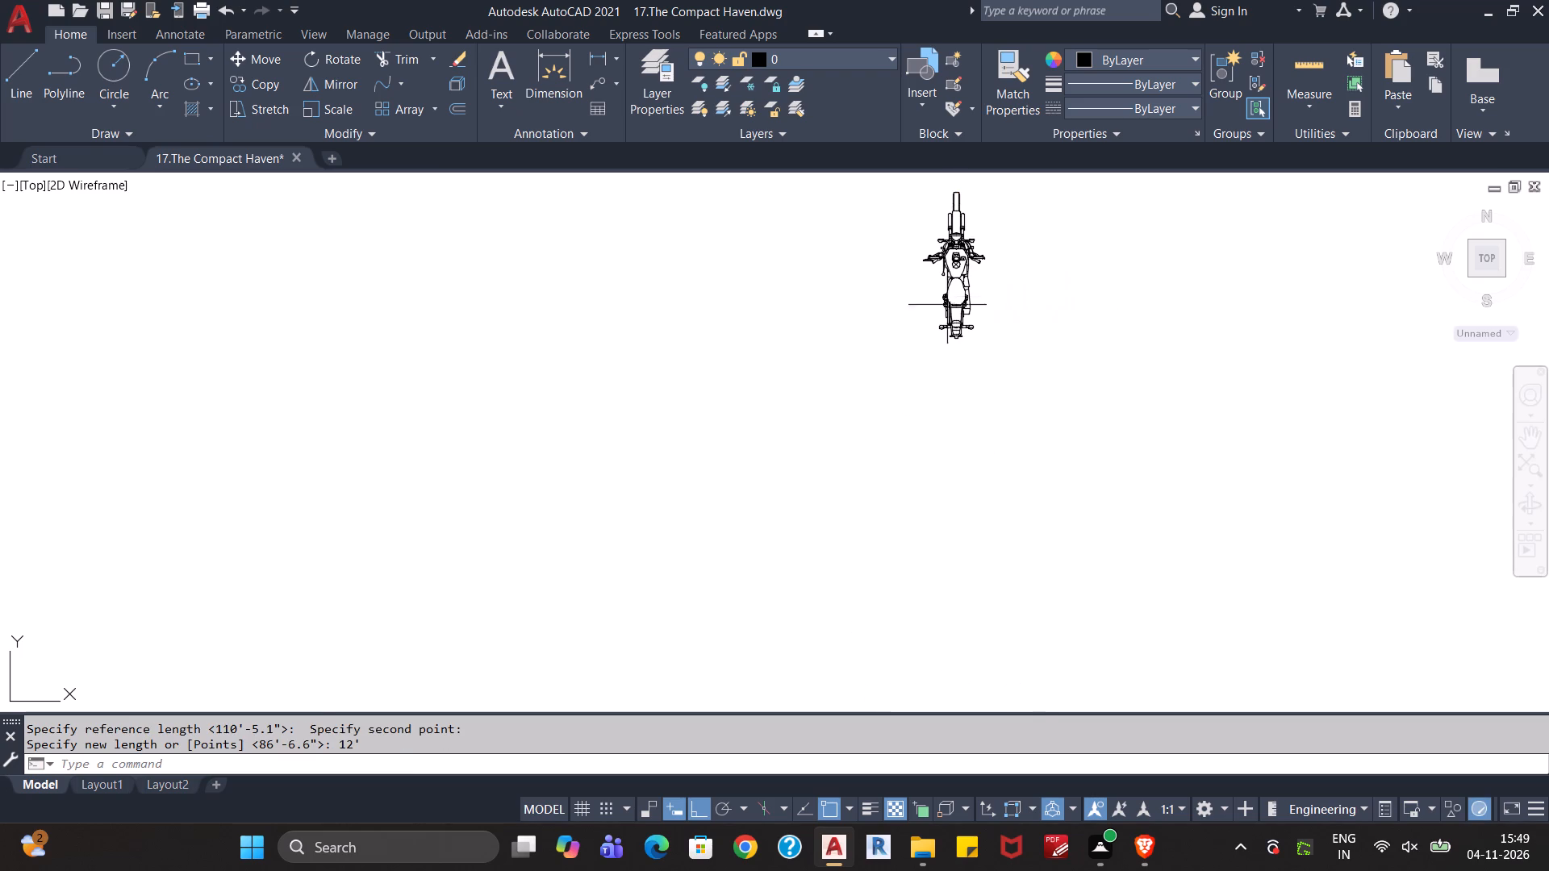
Cut the Bike block and paste it into the paved parking area, just west of the parked car.
{"action": "scroll", "coordinate": [942, 360], "scroll_direction": "down", "scroll_amount": 2}
{"action": "left_click_drag", "start_coordinate": [1002, 279], "coordinate": [992, 292]}
{"action": "left_click", "coordinate": [883, 423]}
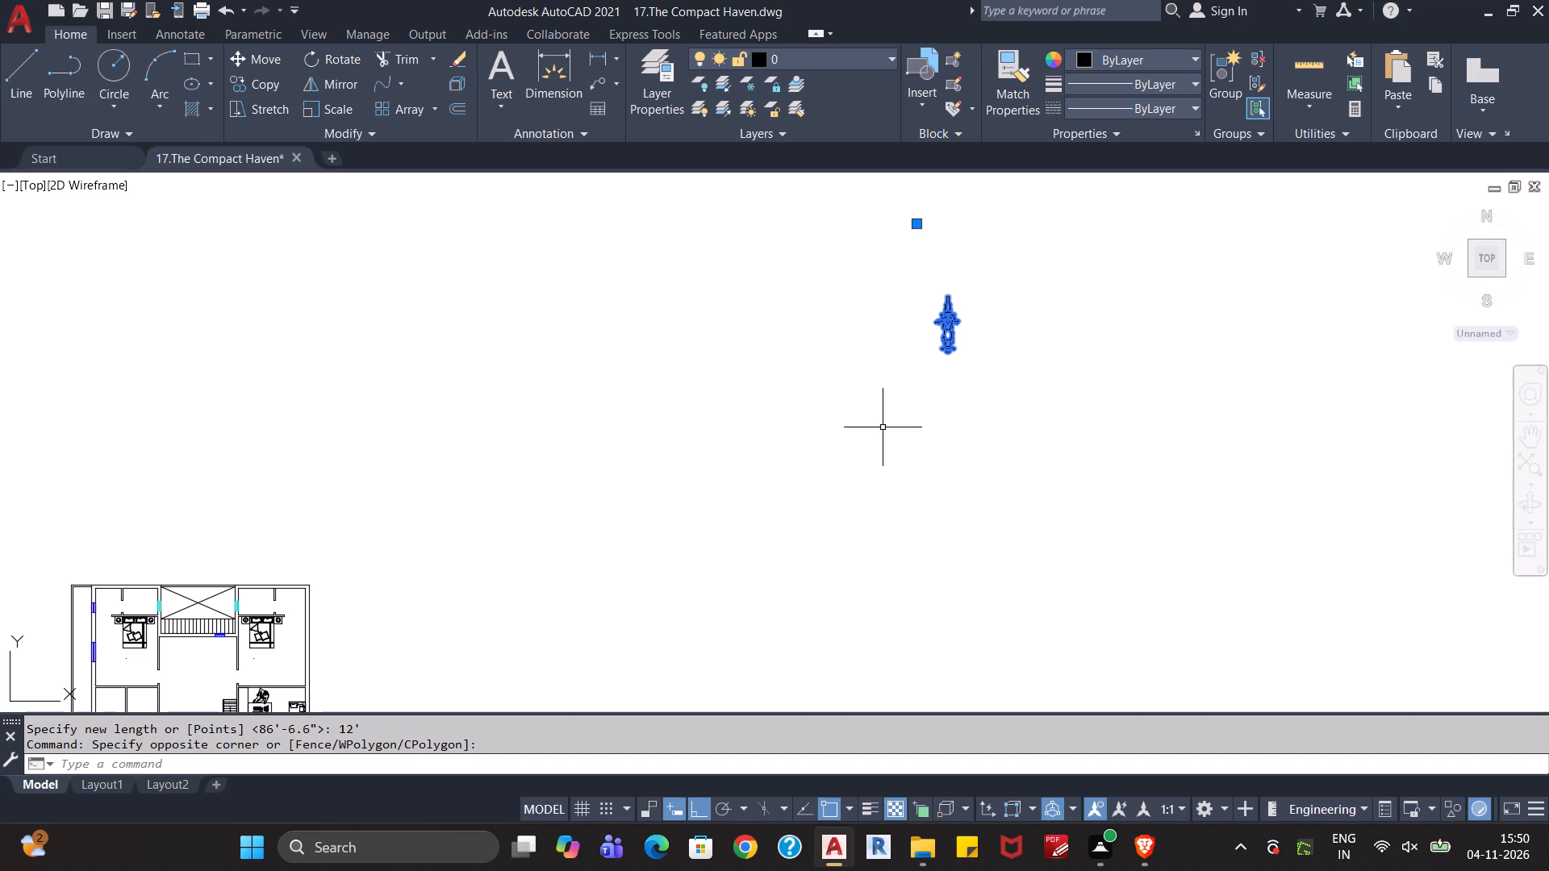
{"action": "key", "text": "ctrl+x"}
{"action": "middle_click_drag", "start_coordinate": [751, 536], "coordinate": [1018, 398]}
{"action": "scroll", "coordinate": [1004, 402], "scroll_direction": "down", "scroll_amount": 1}
{"action": "scroll", "coordinate": [795, 576], "scroll_direction": "up", "scroll_amount": 3}
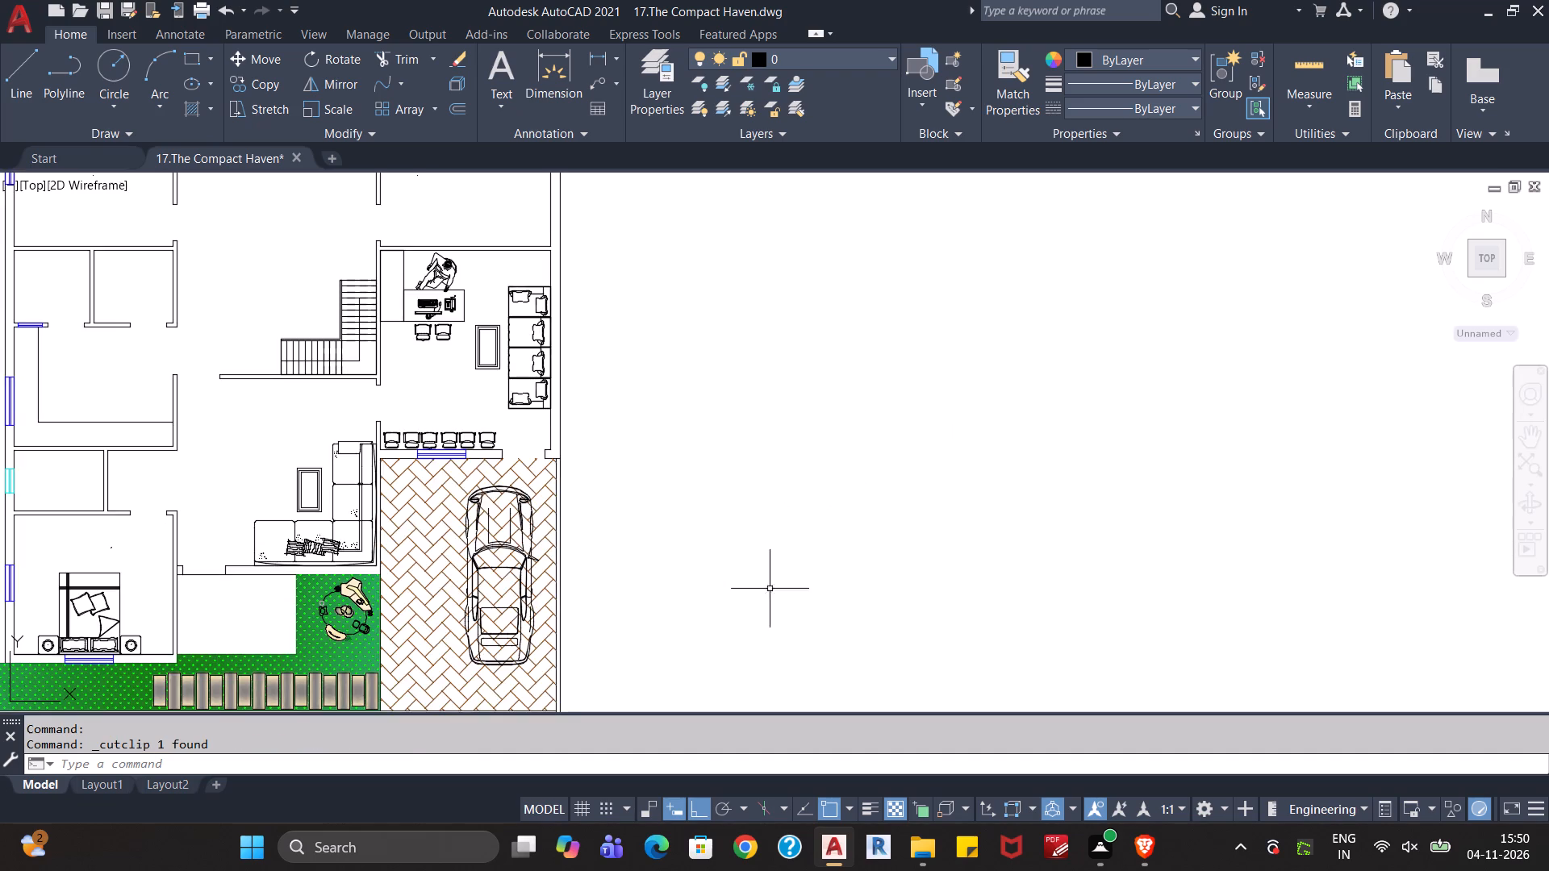
{"action": "middle_click_drag", "start_coordinate": [749, 602], "coordinate": [983, 514]}
{"action": "key", "text": "ctrl+v"}
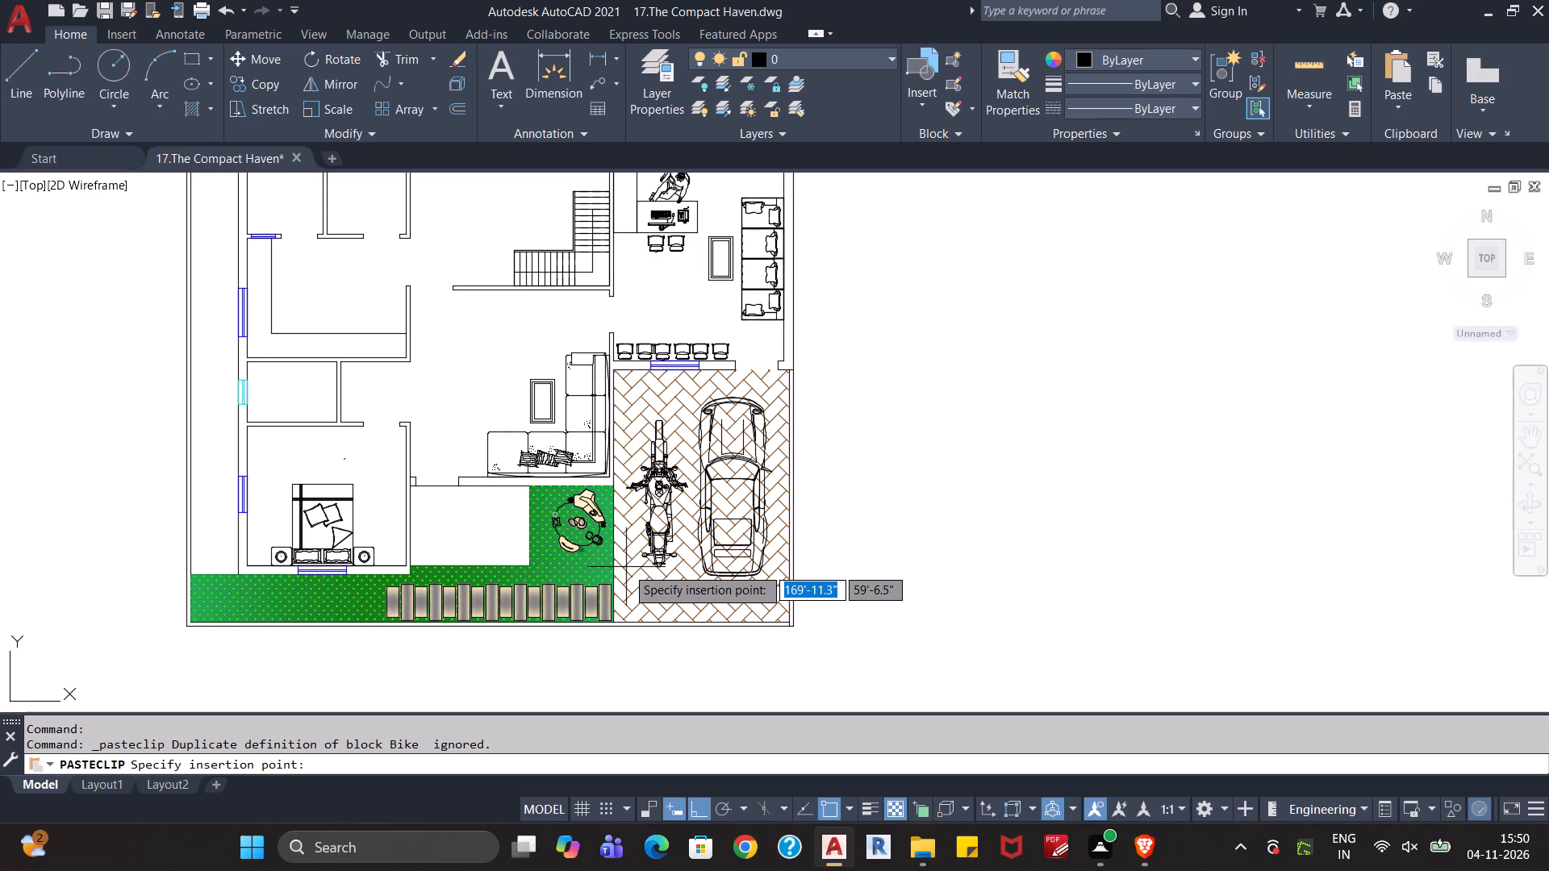
{"action": "left_click", "coordinate": [626, 567]}
Examine the bike's size and position beside the car, the parking area's southern edge, and the whole floor plan.
{"action": "middle_click_drag", "start_coordinate": [925, 545], "coordinate": [991, 508]}
{"action": "scroll", "coordinate": [991, 508], "scroll_direction": "down", "scroll_amount": 1}
{"action": "middle_click_drag", "start_coordinate": [987, 509], "coordinate": [993, 465]}
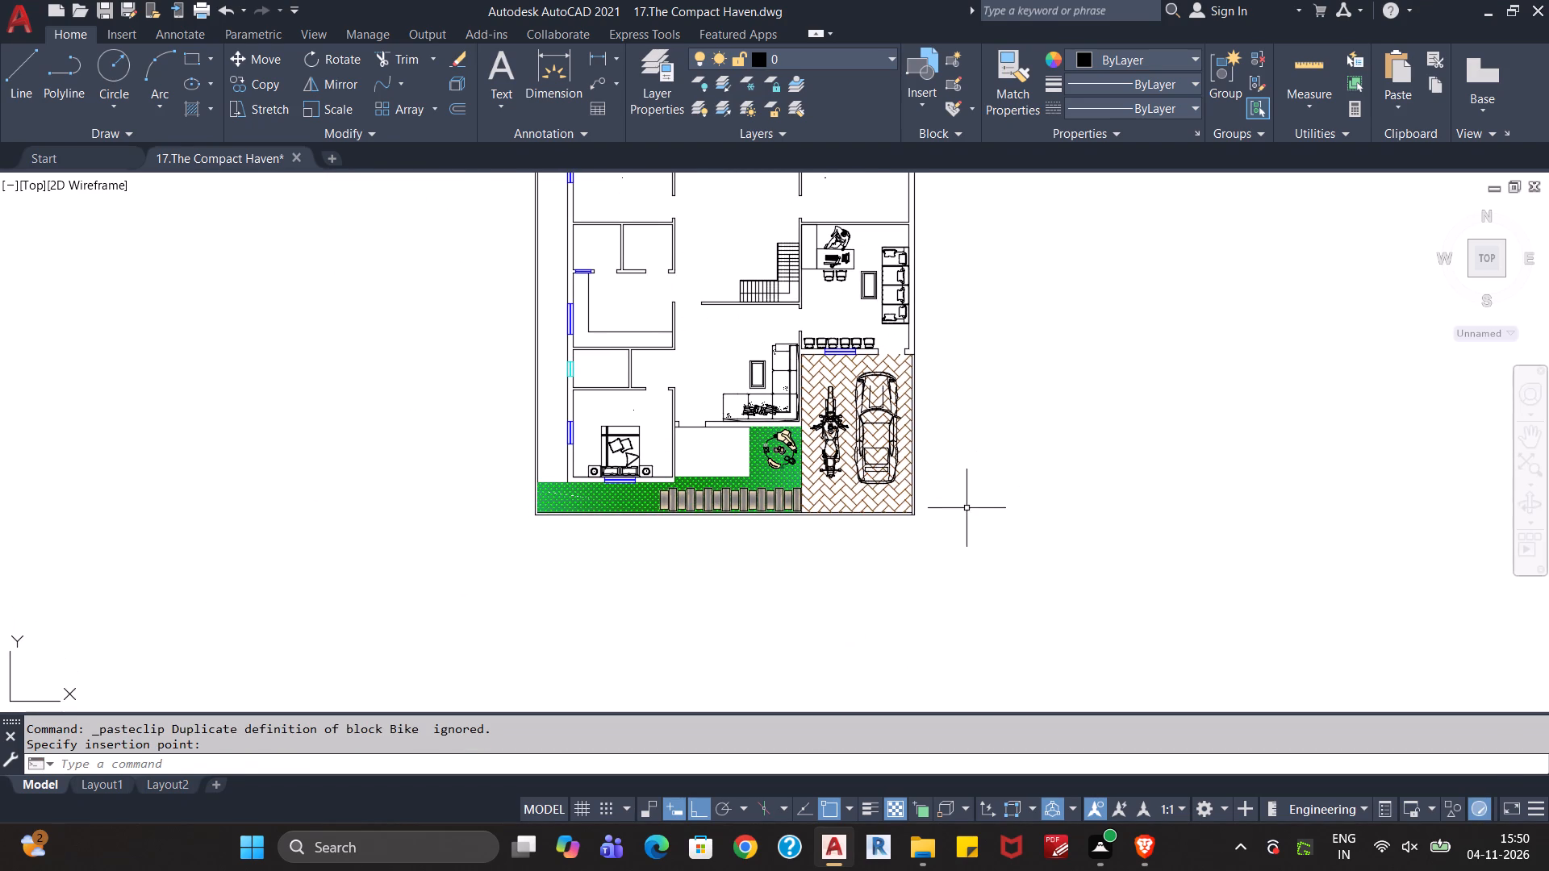
{"action": "scroll", "coordinate": [966, 509], "scroll_direction": "up", "scroll_amount": 1}
{"action": "middle_click_drag", "start_coordinate": [948, 506], "coordinate": [966, 429]}
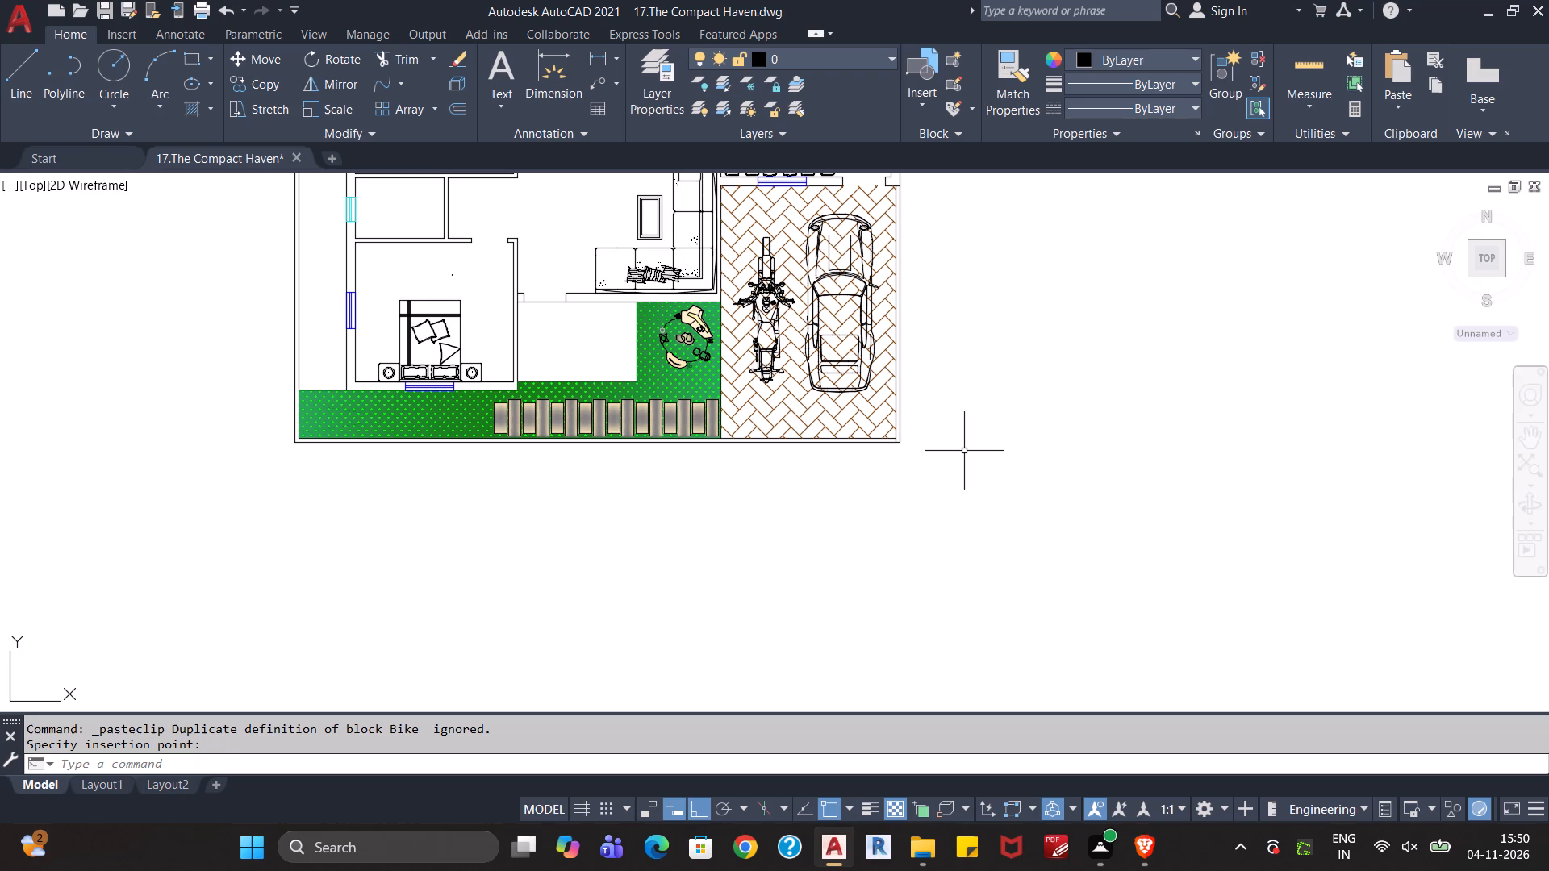
{"action": "scroll", "coordinate": [958, 471], "scroll_direction": "up", "scroll_amount": 2}
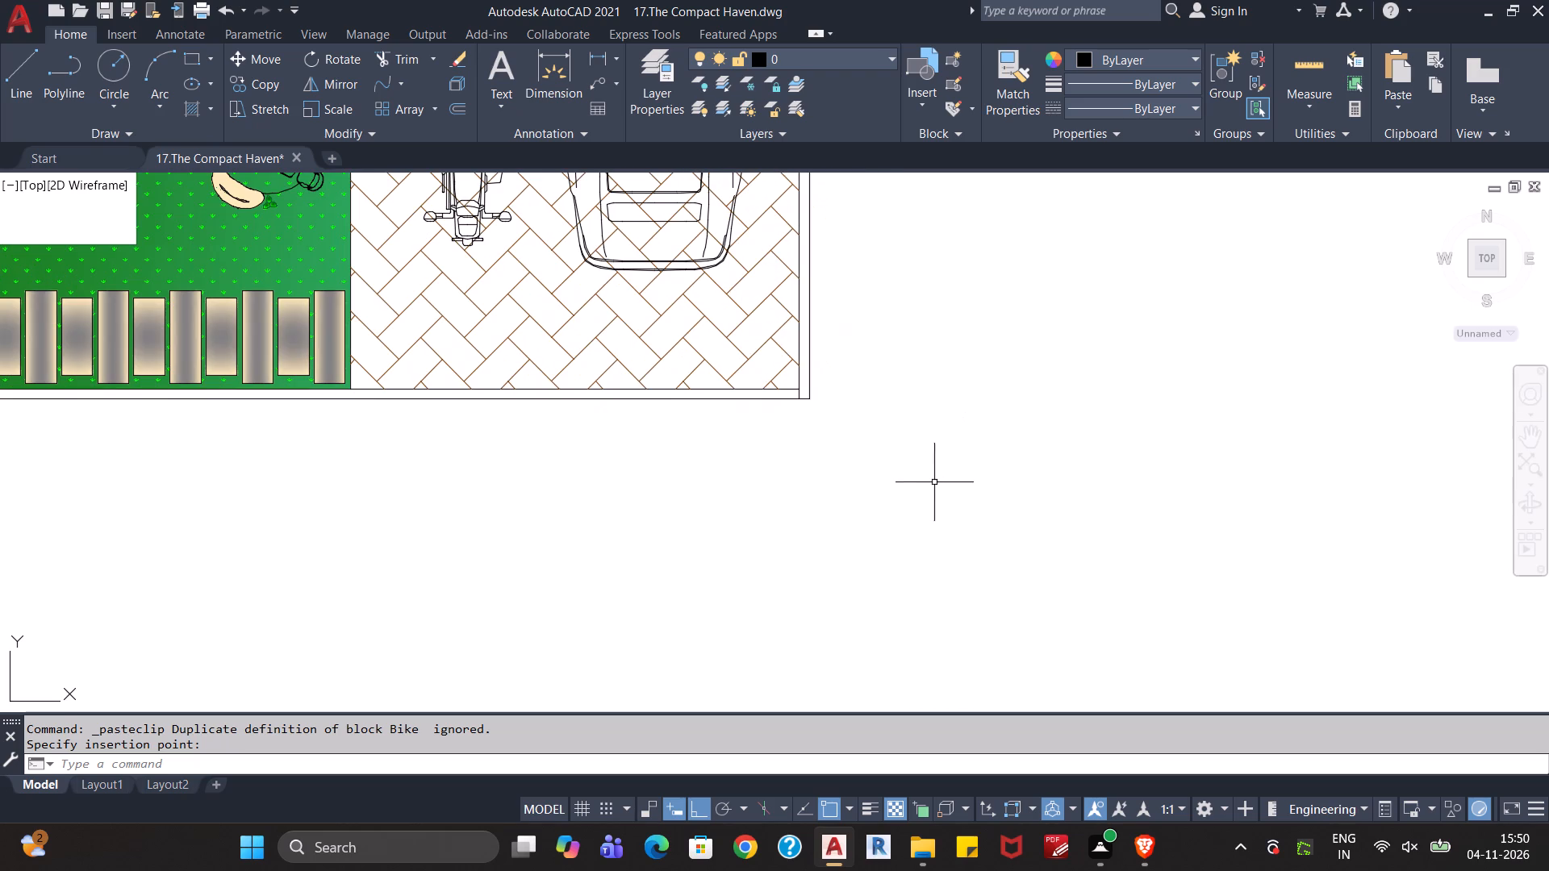
{"action": "scroll", "coordinate": [906, 485], "scroll_direction": "down", "scroll_amount": 2}
{"action": "middle_click_drag", "start_coordinate": [937, 435], "coordinate": [921, 496]}
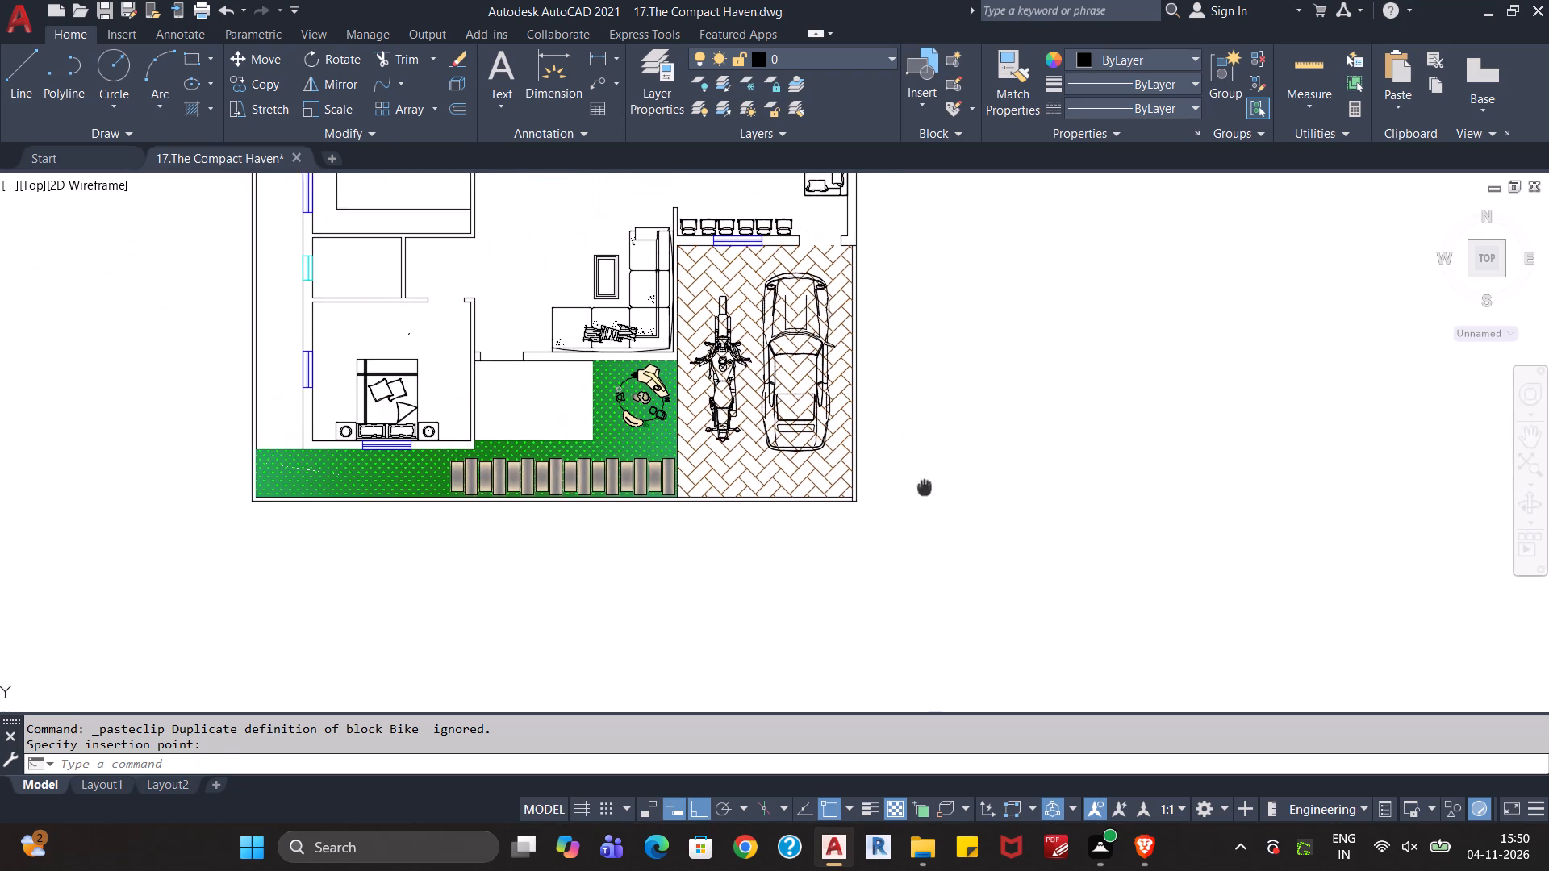
{"action": "middle_click_drag", "start_coordinate": [921, 496], "coordinate": [910, 523]}
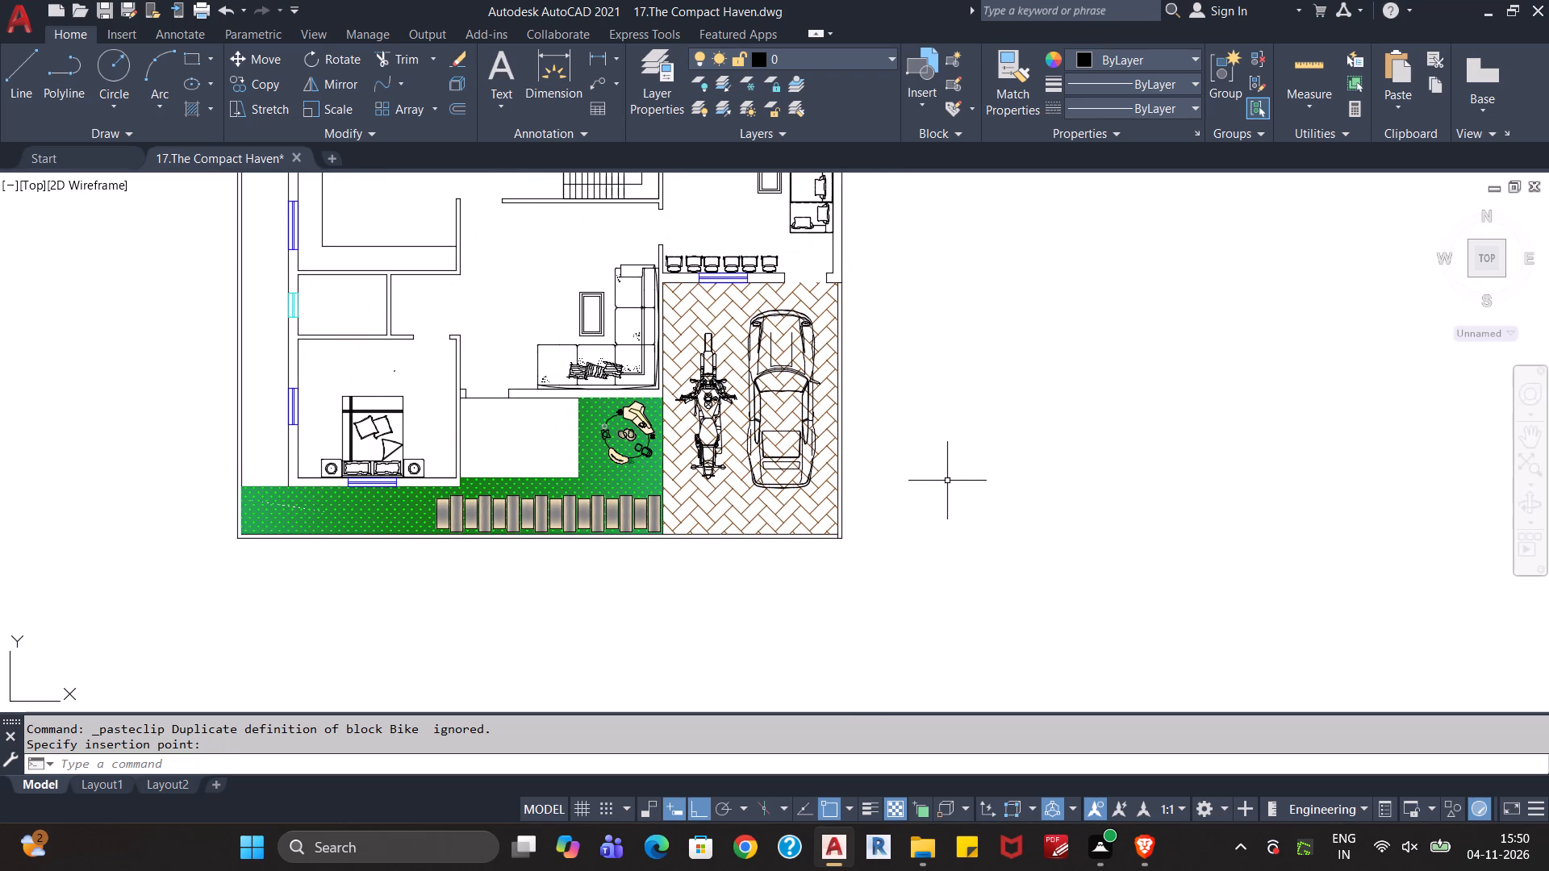
{"action": "middle_click_drag", "start_coordinate": [933, 455], "coordinate": [1017, 490]}
{"action": "middle_click_drag", "start_coordinate": [978, 479], "coordinate": [981, 548]}
{"action": "scroll", "coordinate": [1002, 494], "scroll_direction": "down", "scroll_amount": 2}
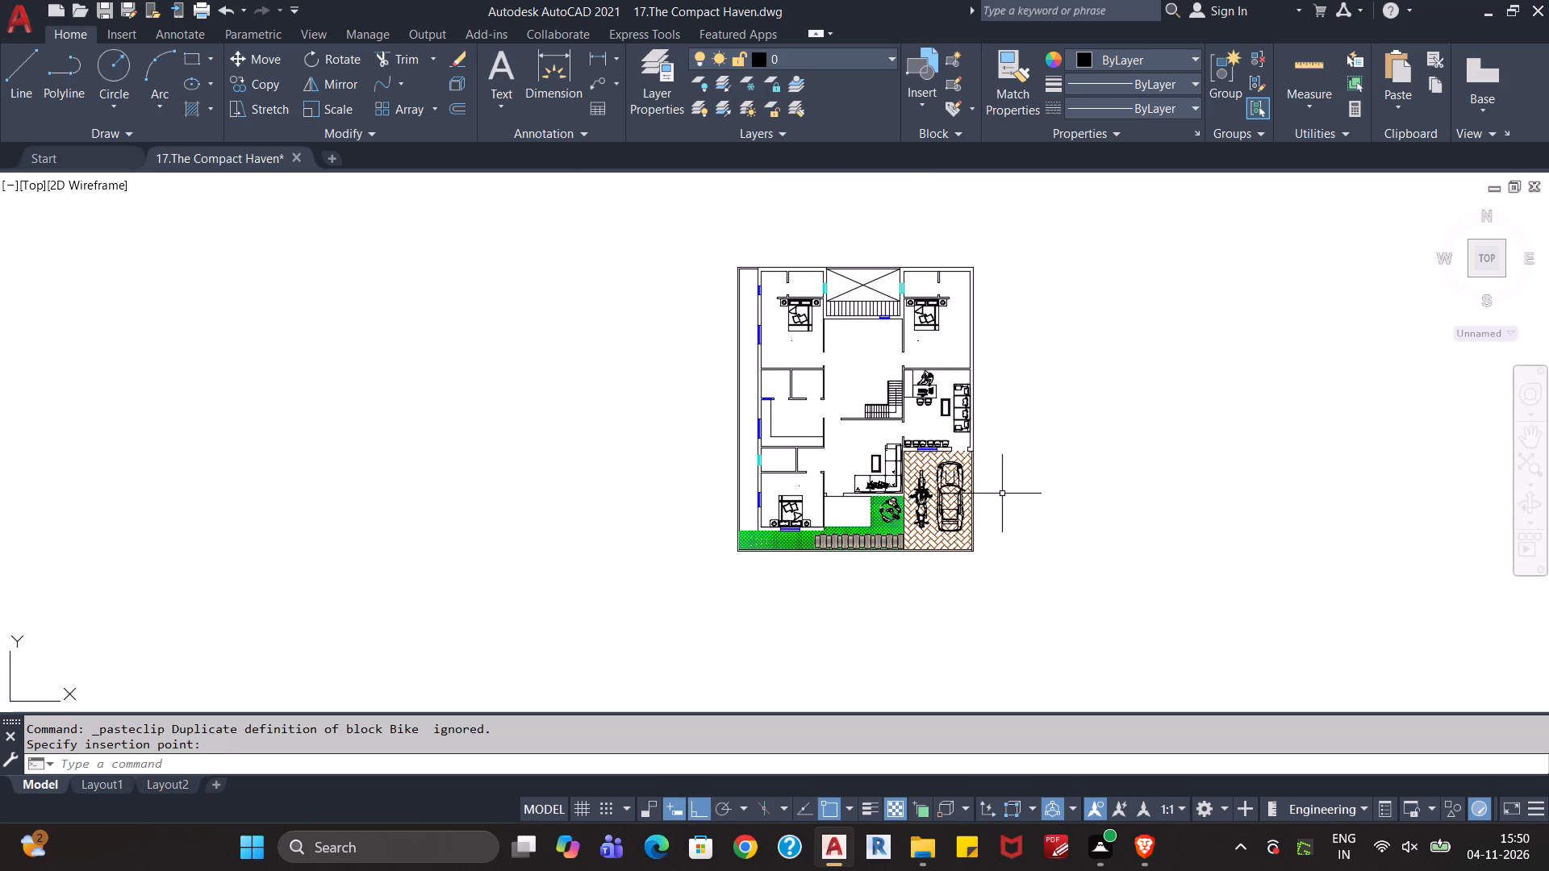
Save the Compact Haven drawing.
{"action": "key", "text": "ctrl+s"}
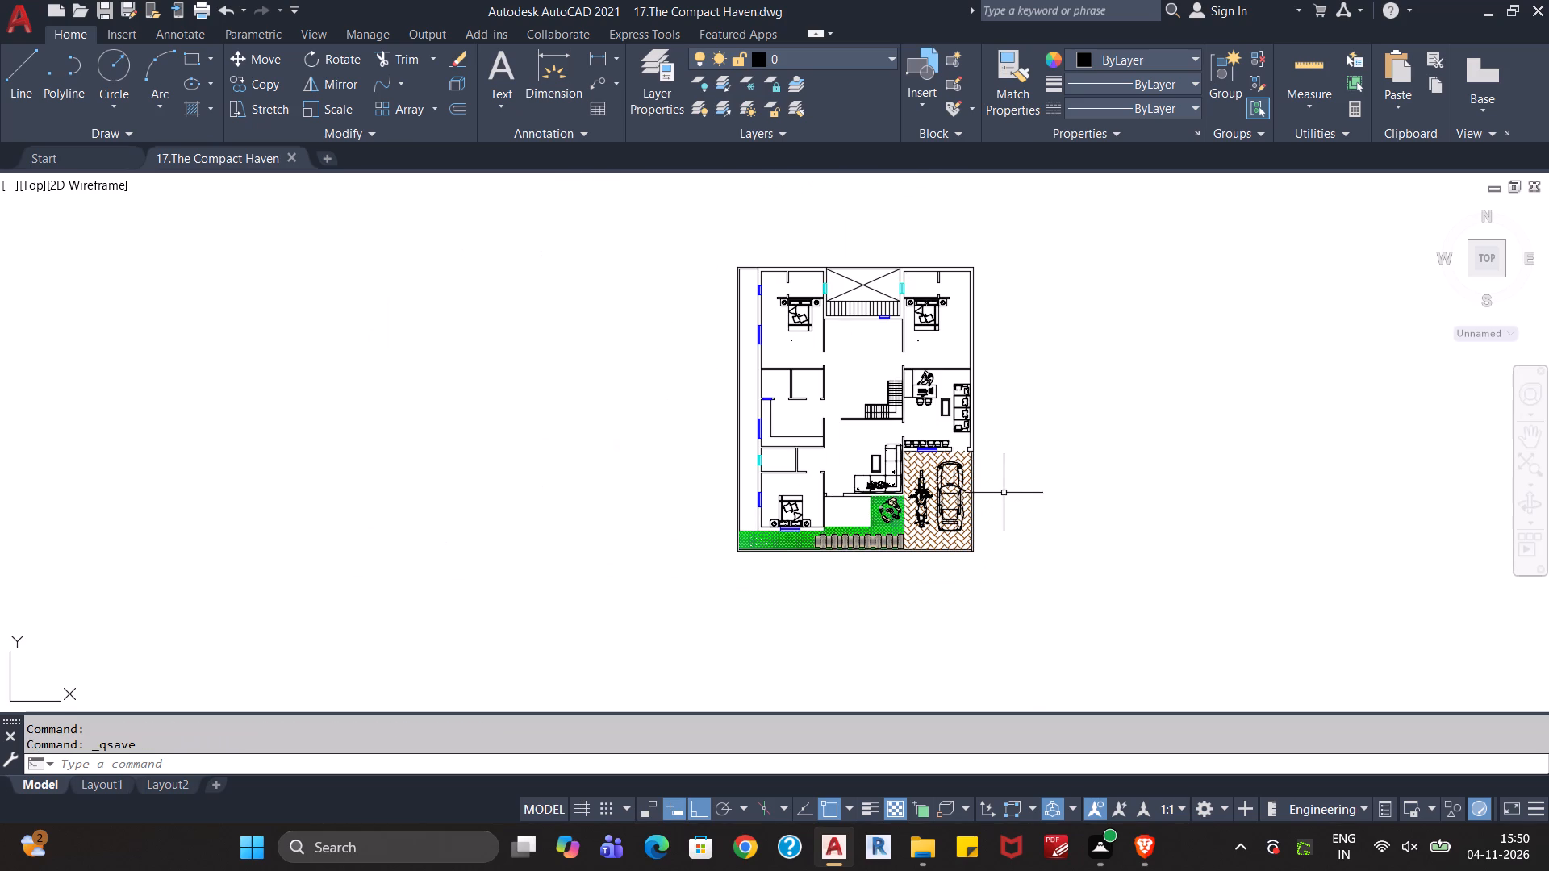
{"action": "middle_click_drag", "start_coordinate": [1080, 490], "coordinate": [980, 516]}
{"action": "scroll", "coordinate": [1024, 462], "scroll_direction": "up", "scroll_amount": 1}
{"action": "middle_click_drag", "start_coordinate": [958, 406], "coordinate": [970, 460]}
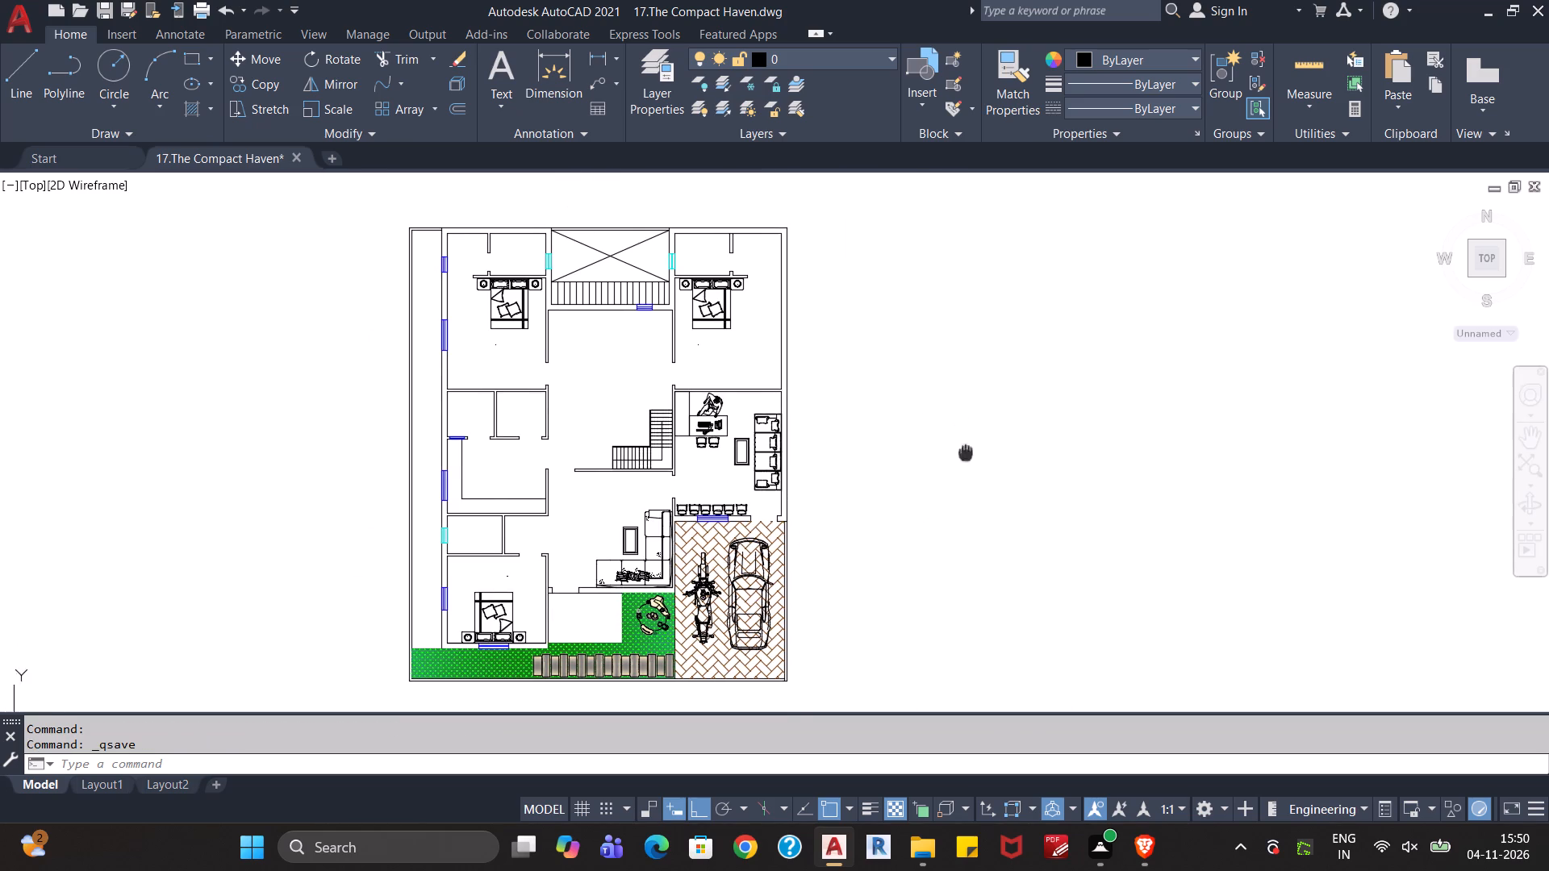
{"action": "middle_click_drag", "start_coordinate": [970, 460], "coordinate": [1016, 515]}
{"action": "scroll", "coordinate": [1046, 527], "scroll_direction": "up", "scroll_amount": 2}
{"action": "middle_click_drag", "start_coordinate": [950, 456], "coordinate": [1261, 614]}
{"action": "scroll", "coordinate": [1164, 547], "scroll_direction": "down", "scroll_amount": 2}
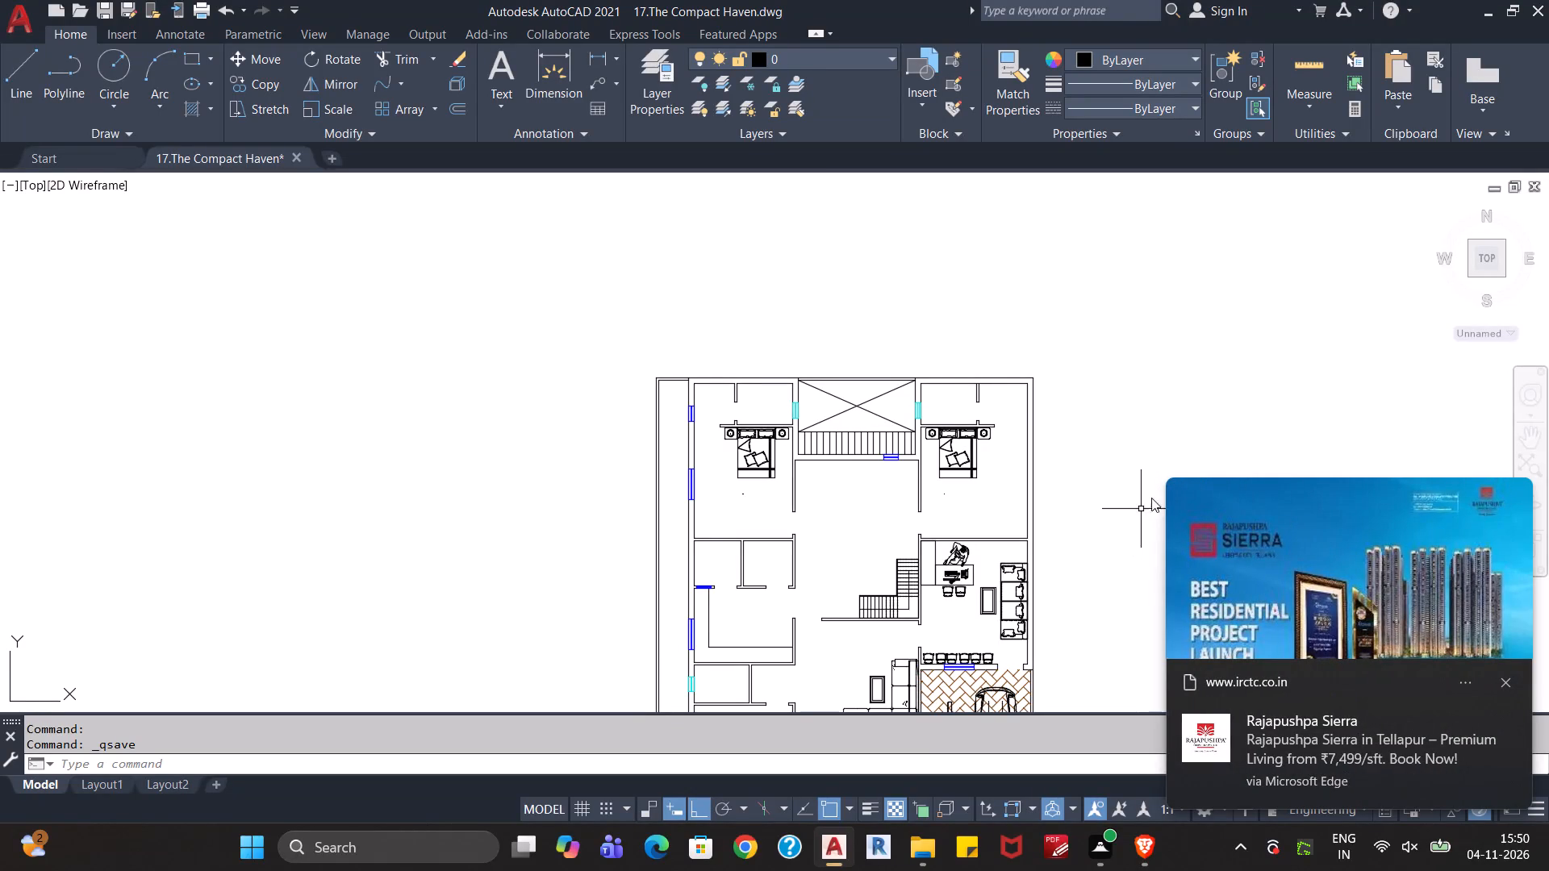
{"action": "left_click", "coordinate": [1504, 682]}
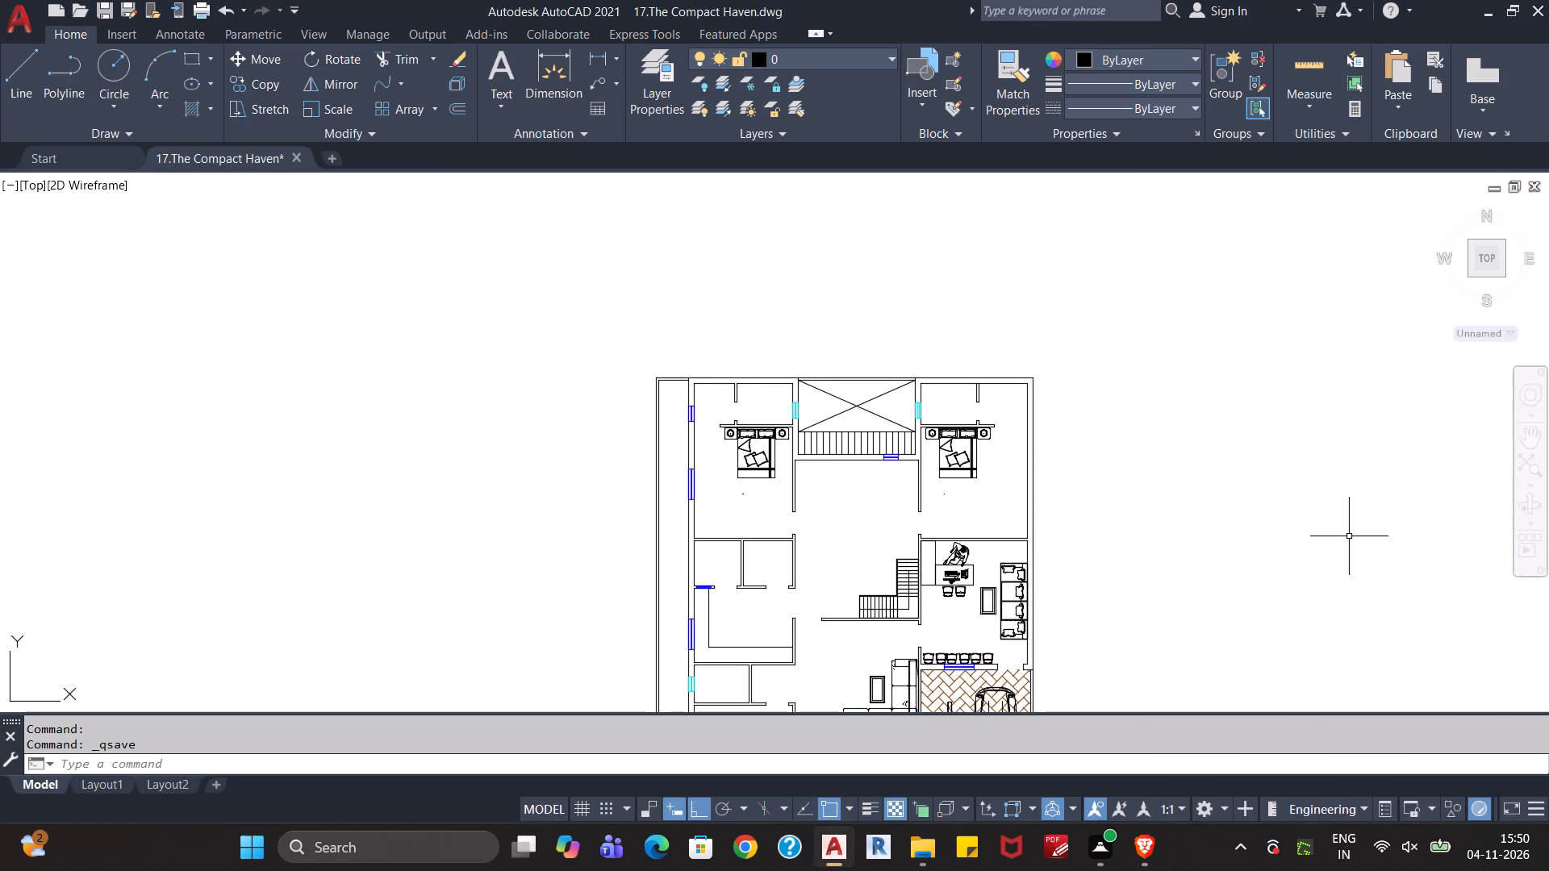
Open the toilet-plan, 05-01-WC and shower-trays drawings together from the WC_Toilet folder of the Blocks library.
{"action": "key", "text": "ctrl+o"}
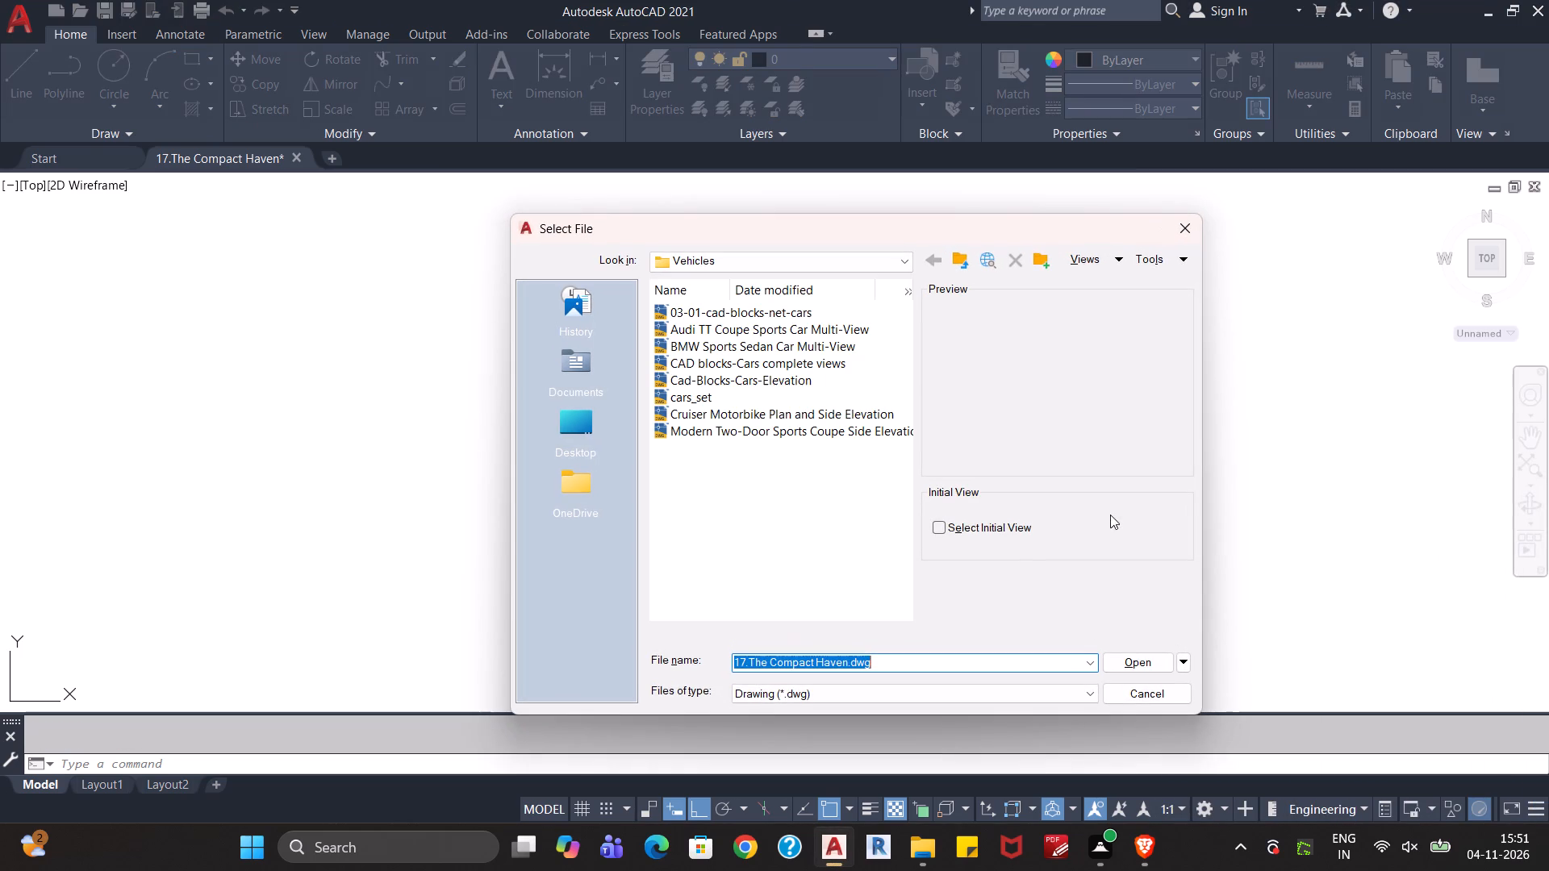
{"action": "left_click", "coordinate": [969, 265]}
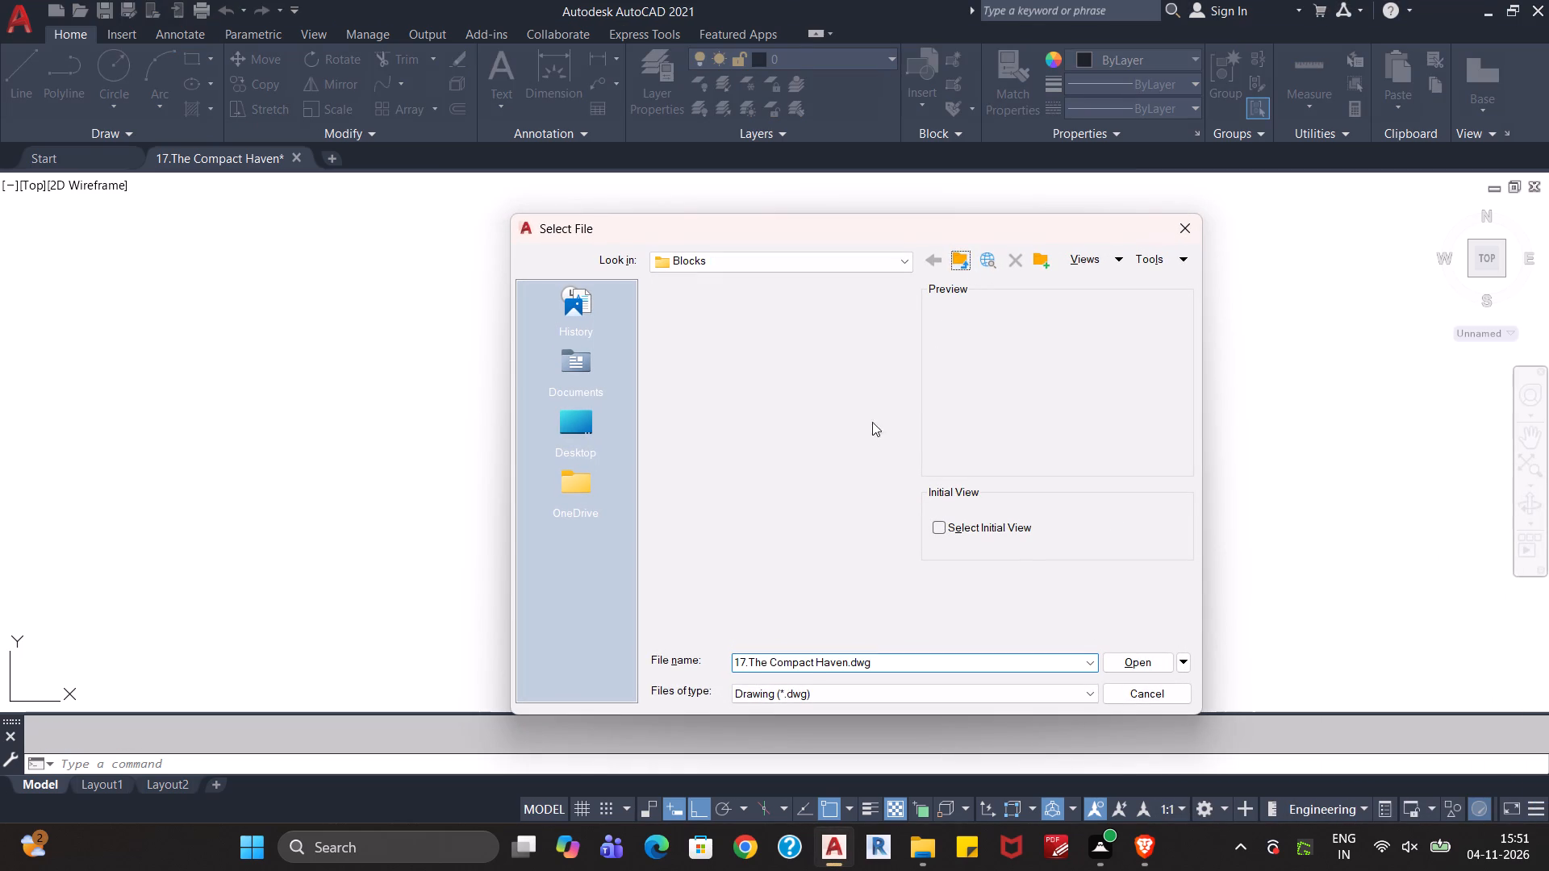
{"action": "double_click", "coordinate": [714, 497]}
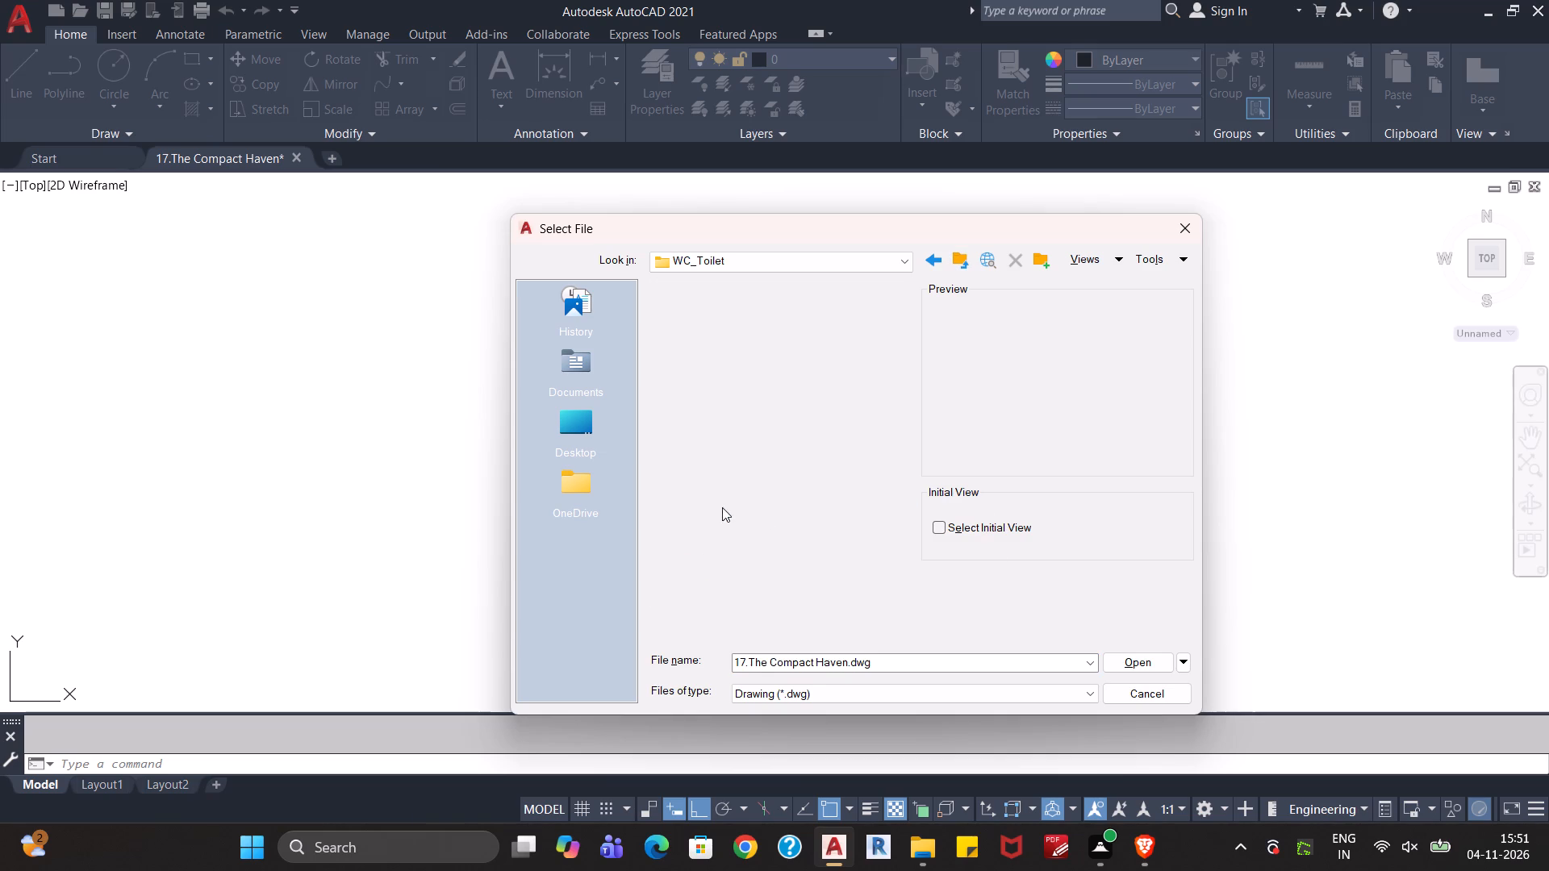
{"action": "left_click", "coordinate": [756, 367]}
{"action": "left_click", "coordinate": [756, 385]}
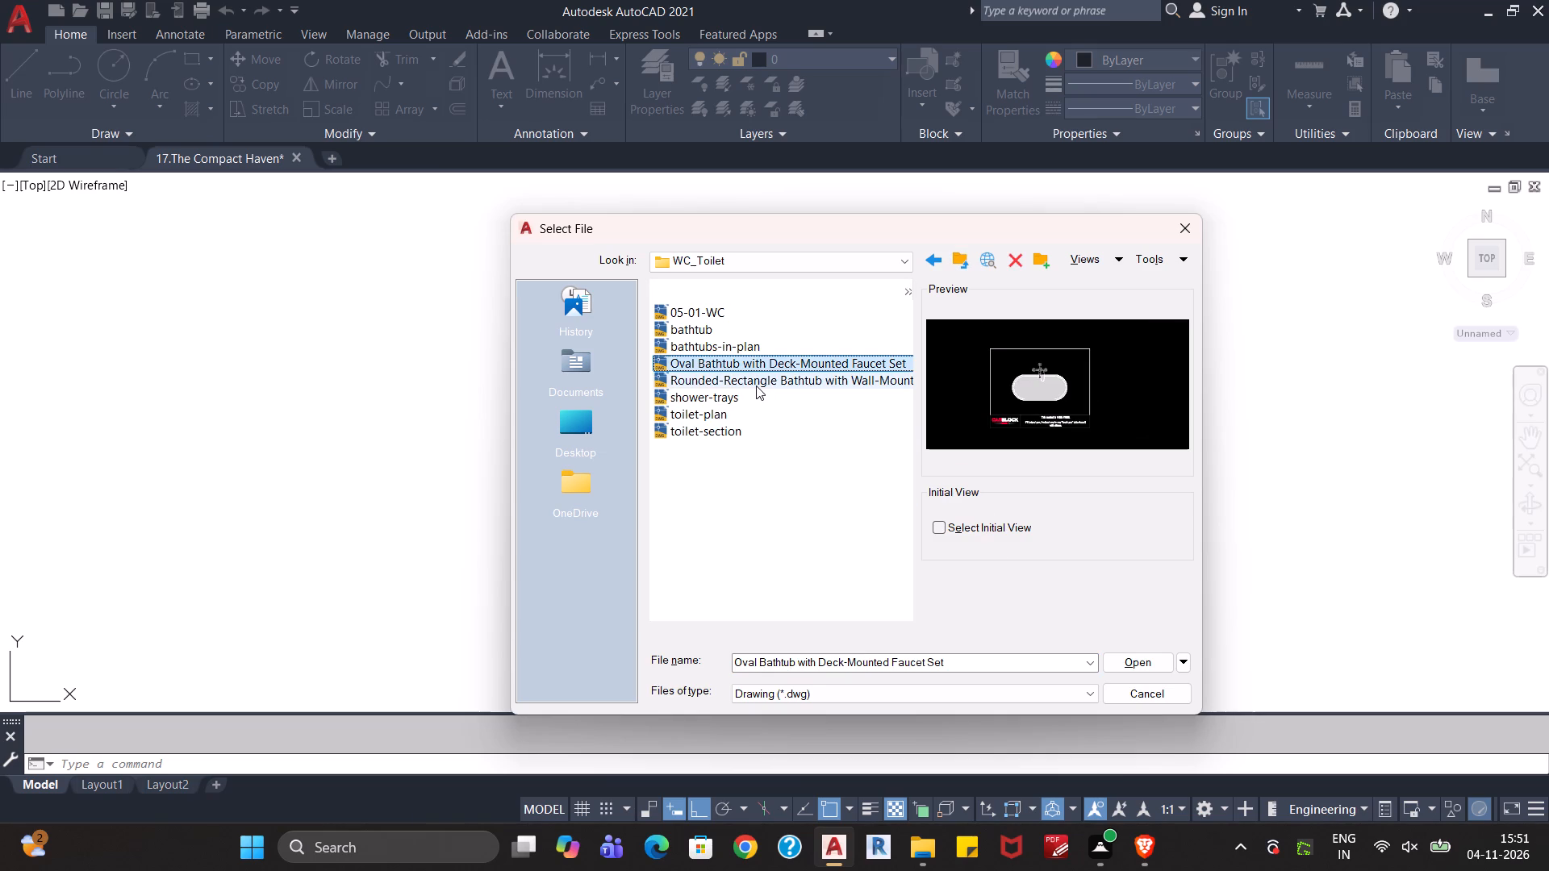
{"action": "left_click", "coordinate": [733, 394]}
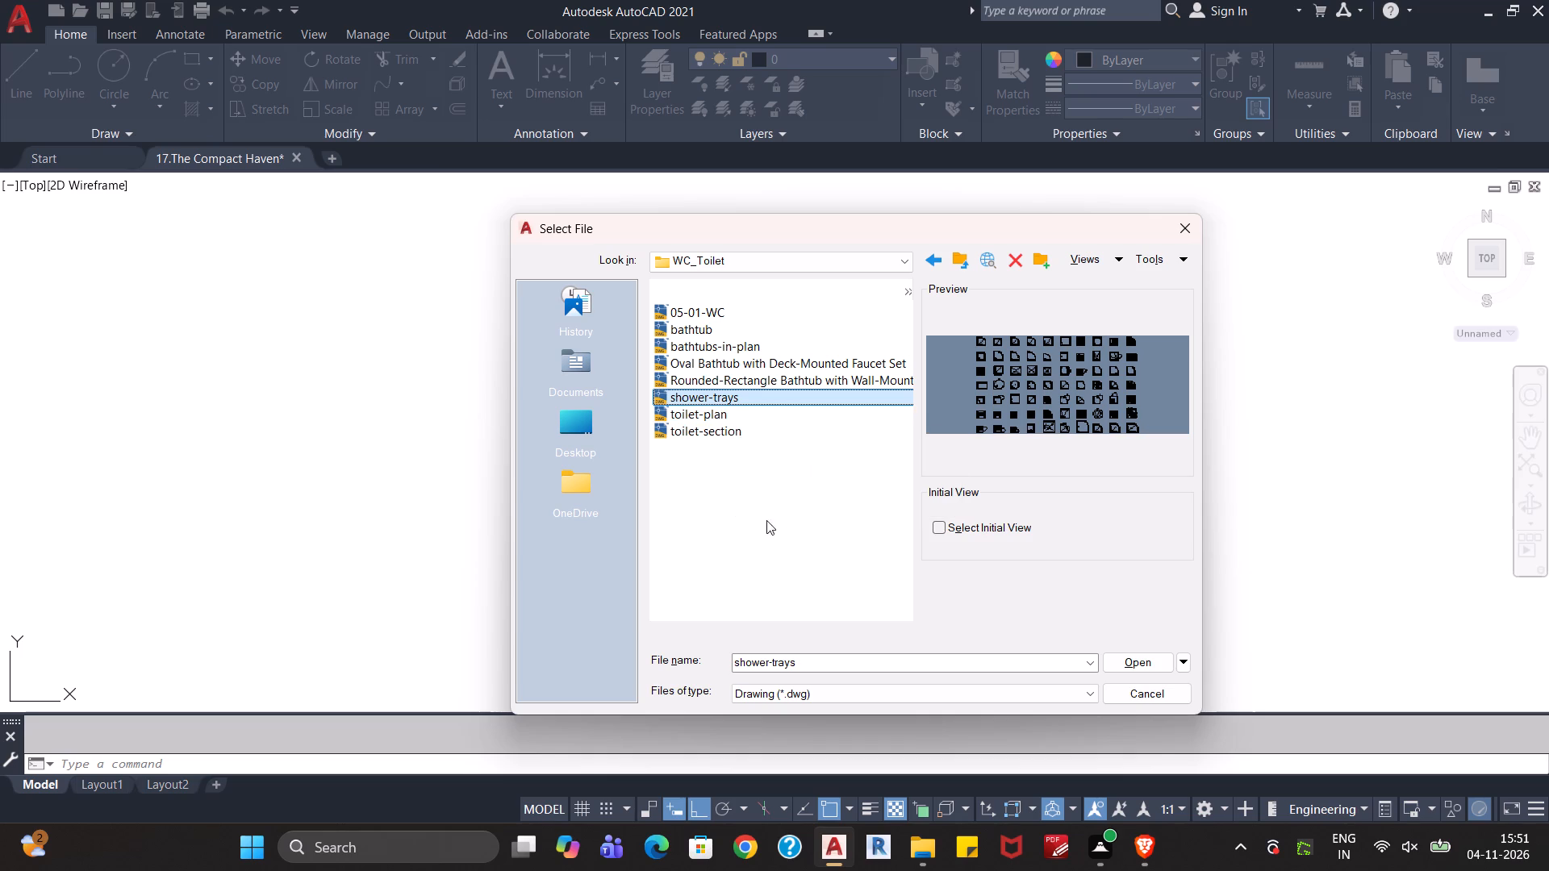
{"action": "left_click", "coordinate": [705, 432]}
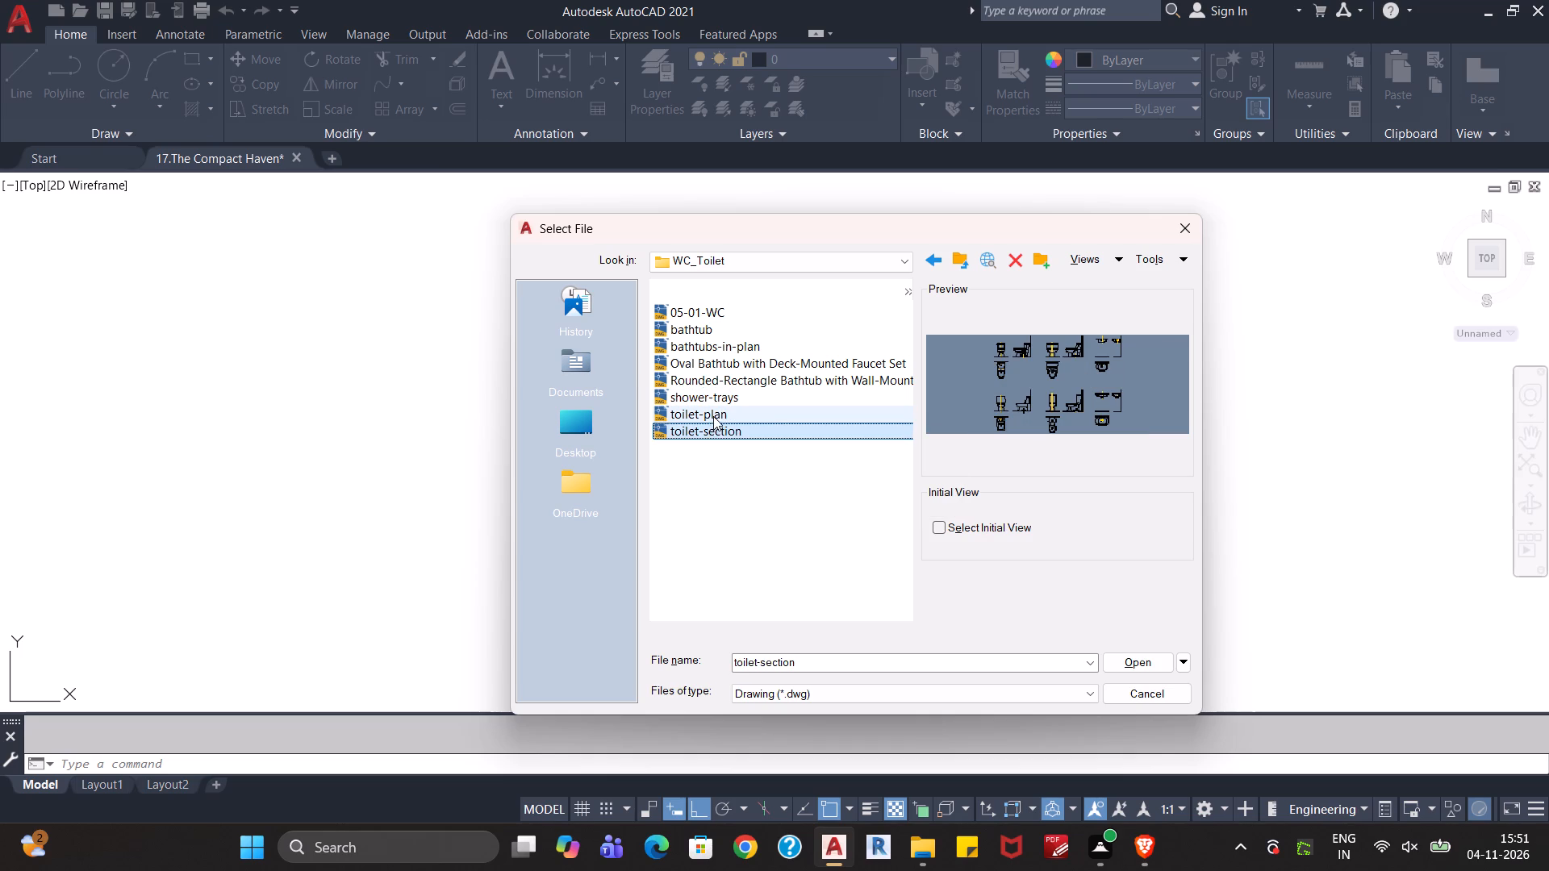
{"action": "left_click", "coordinate": [712, 412]}
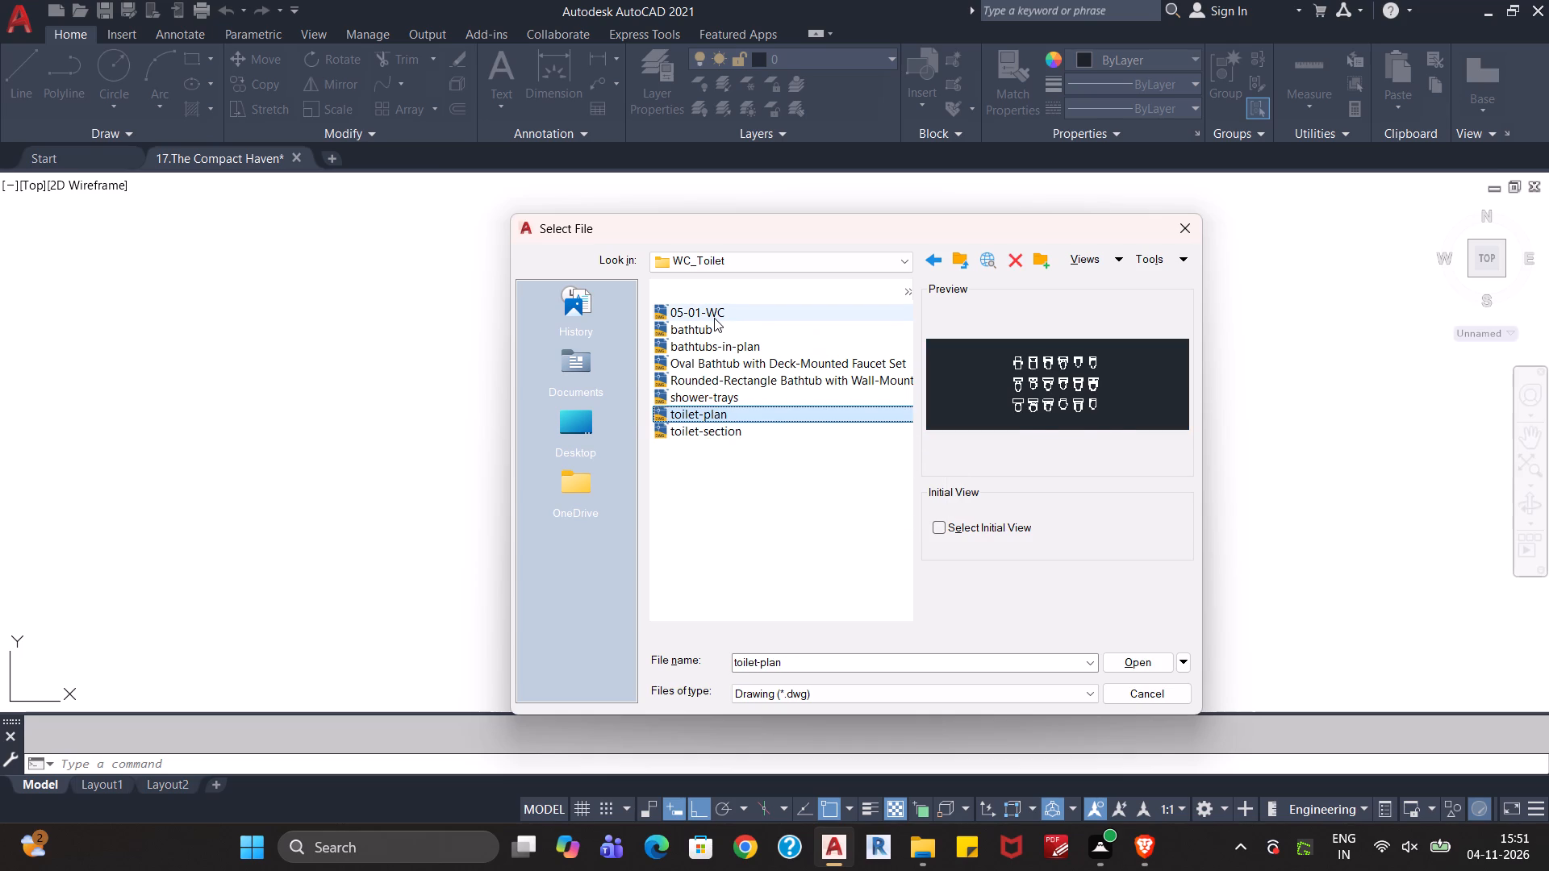
{"action": "left_click", "coordinate": [714, 318]}
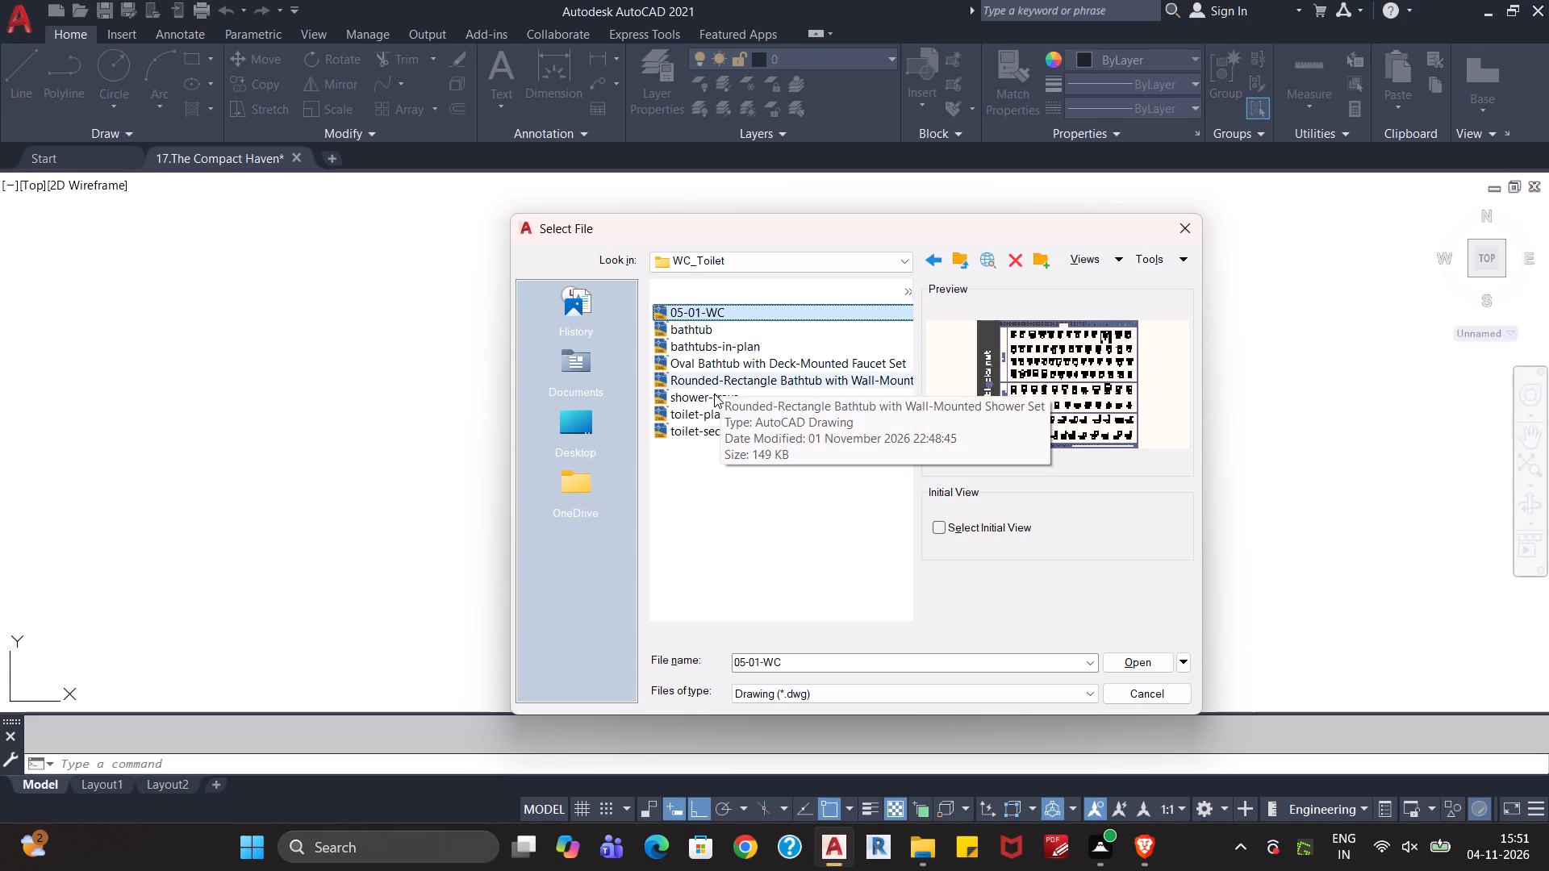
{"action": "left_click", "coordinate": [731, 402], "text": "ctrl"}
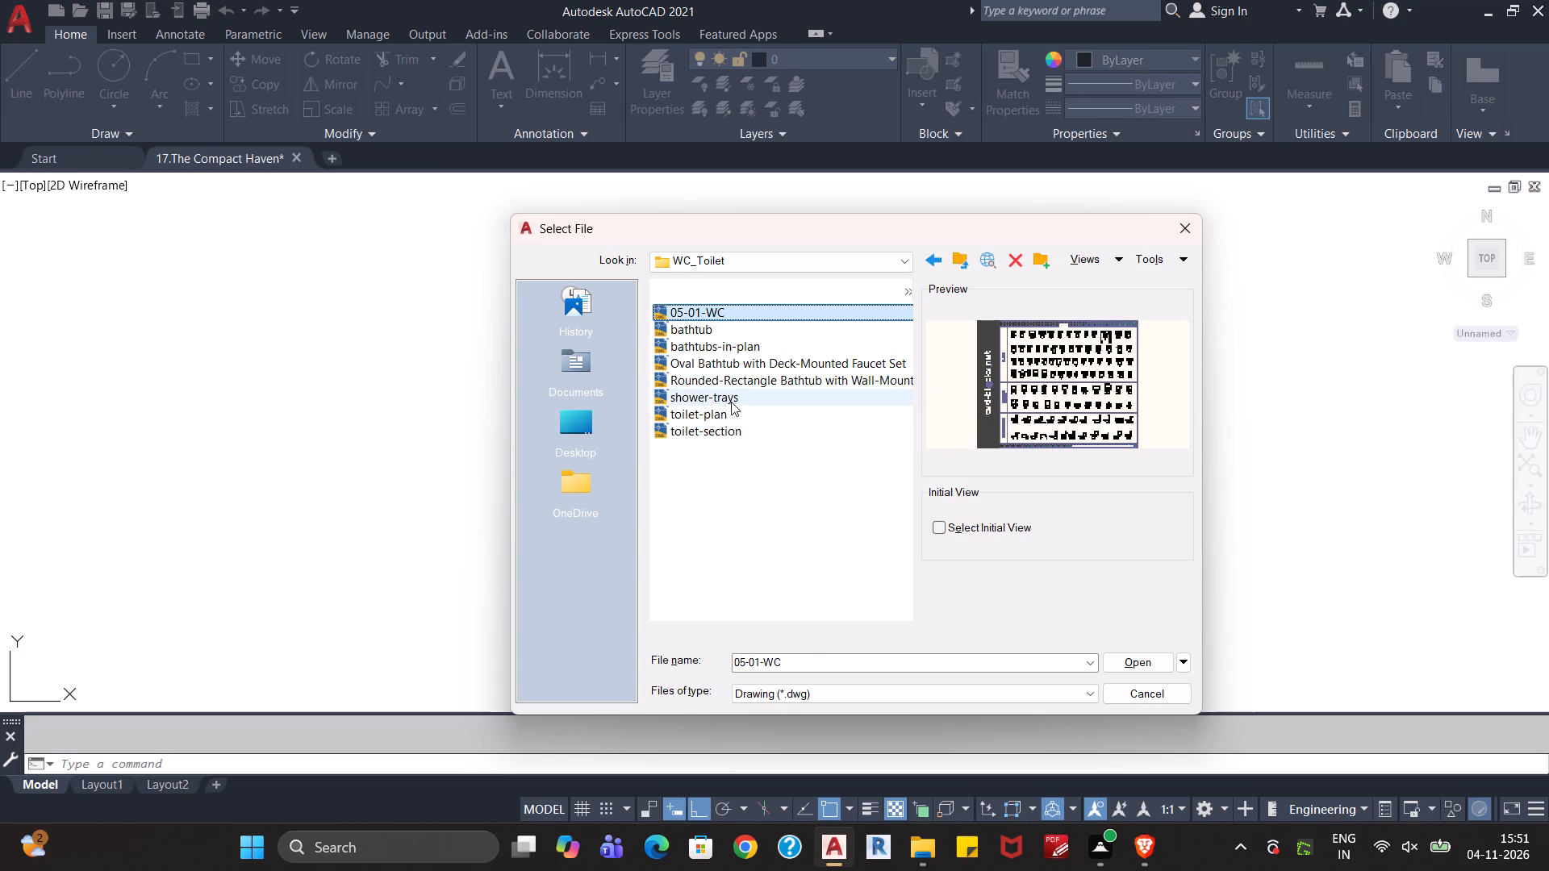
{"action": "left_click", "coordinate": [720, 411], "text": "ctrl"}
{"action": "left_click", "coordinate": [1120, 660]}
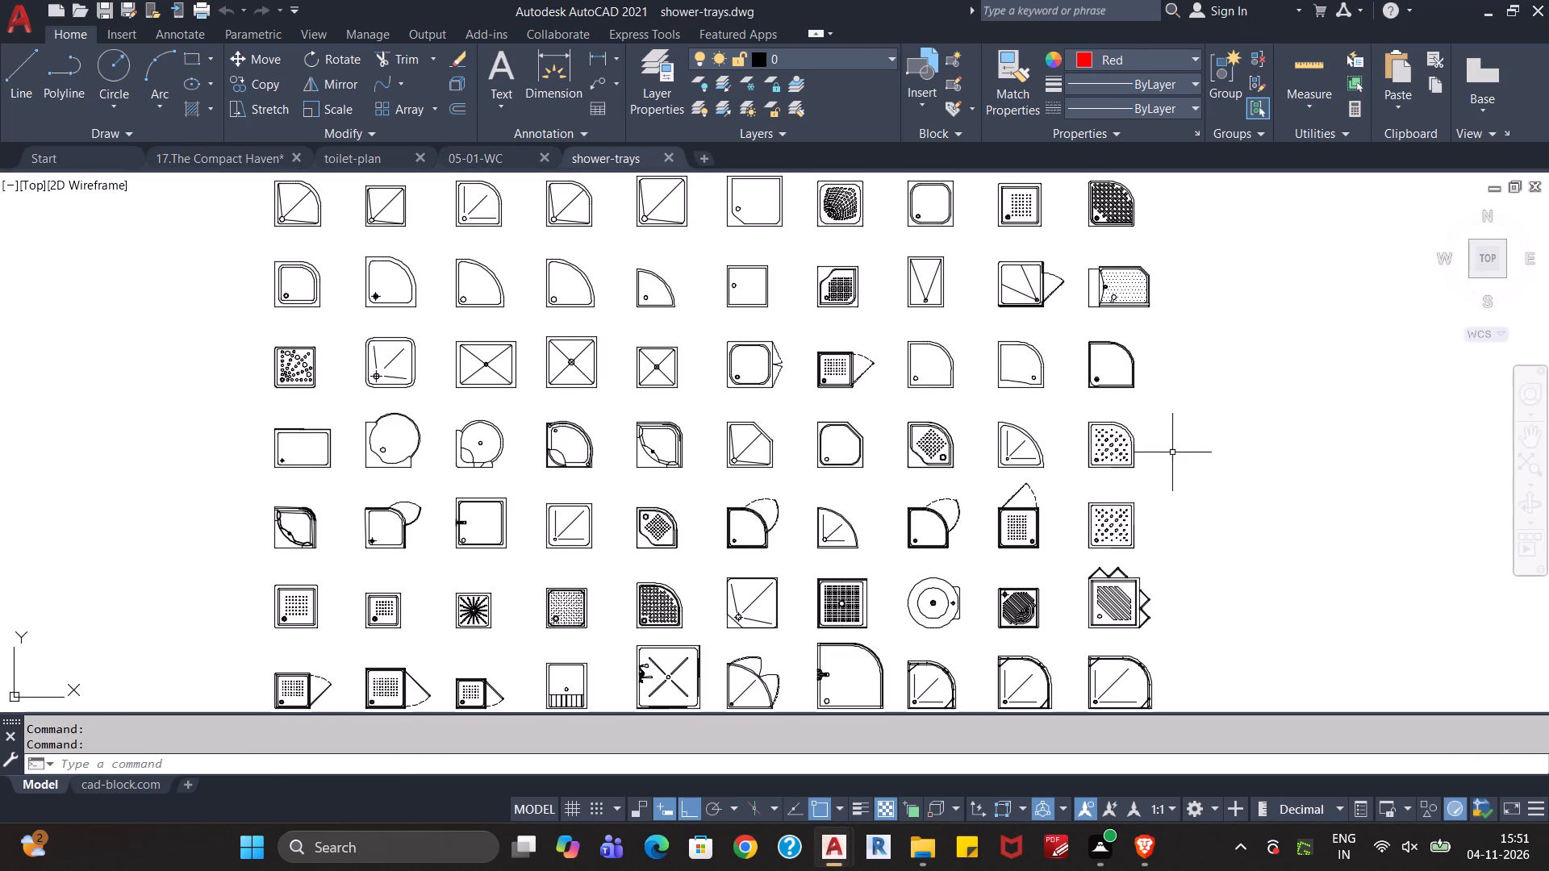
Copy the large shower tray with one rounded corner and a wall-mounted mixer from the southernmost row of the shower-trays drawing.
{"action": "middle_click_drag", "start_coordinate": [1239, 497], "coordinate": [1238, 406]}
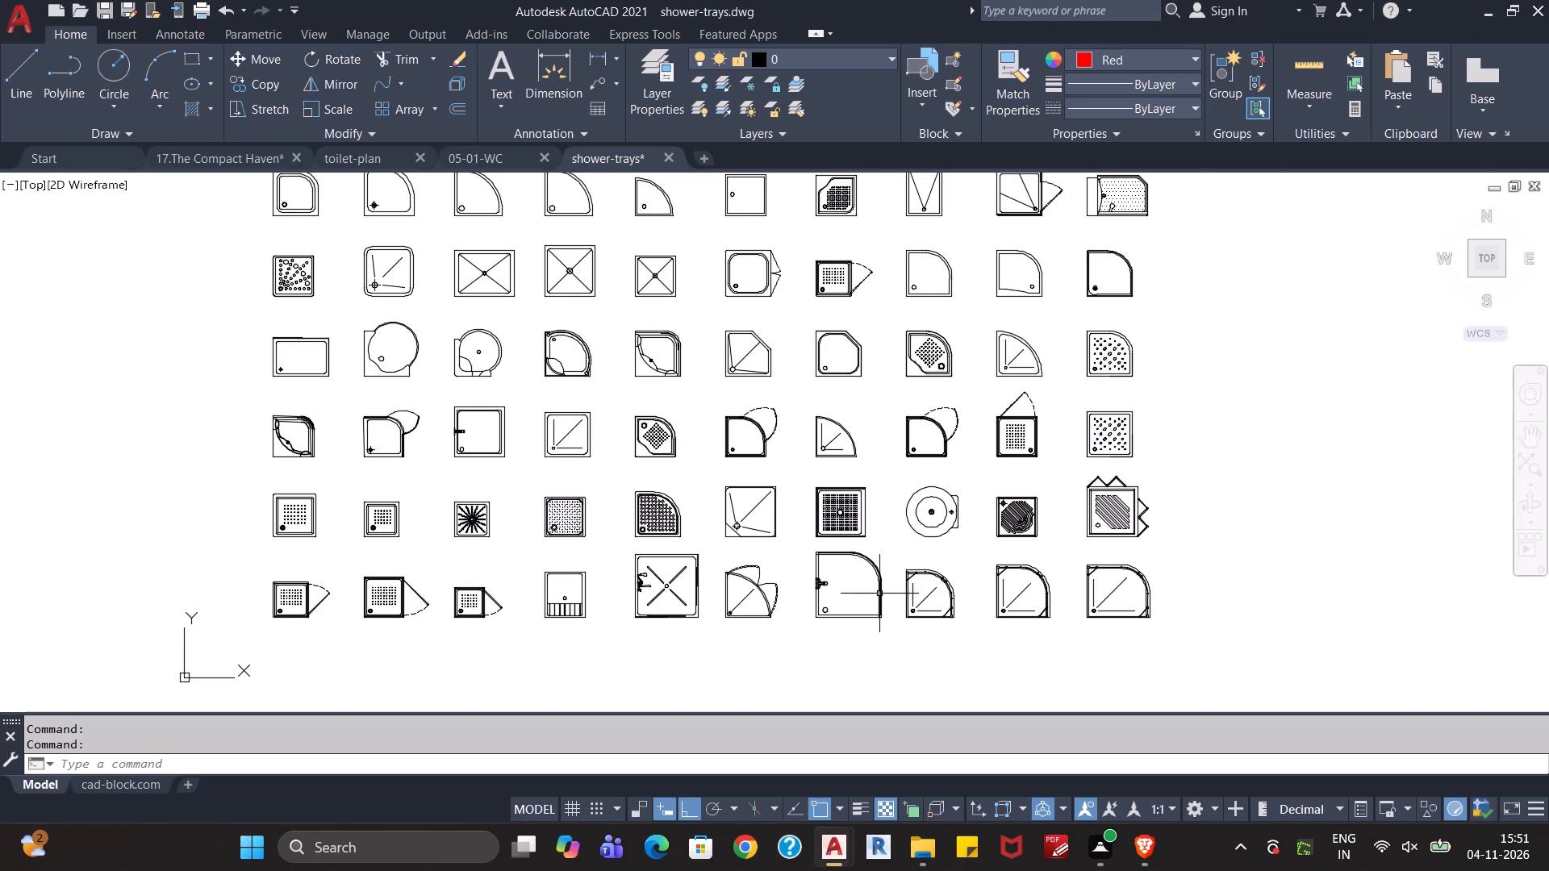
{"action": "scroll", "coordinate": [859, 594], "scroll_direction": "up", "scroll_amount": 3}
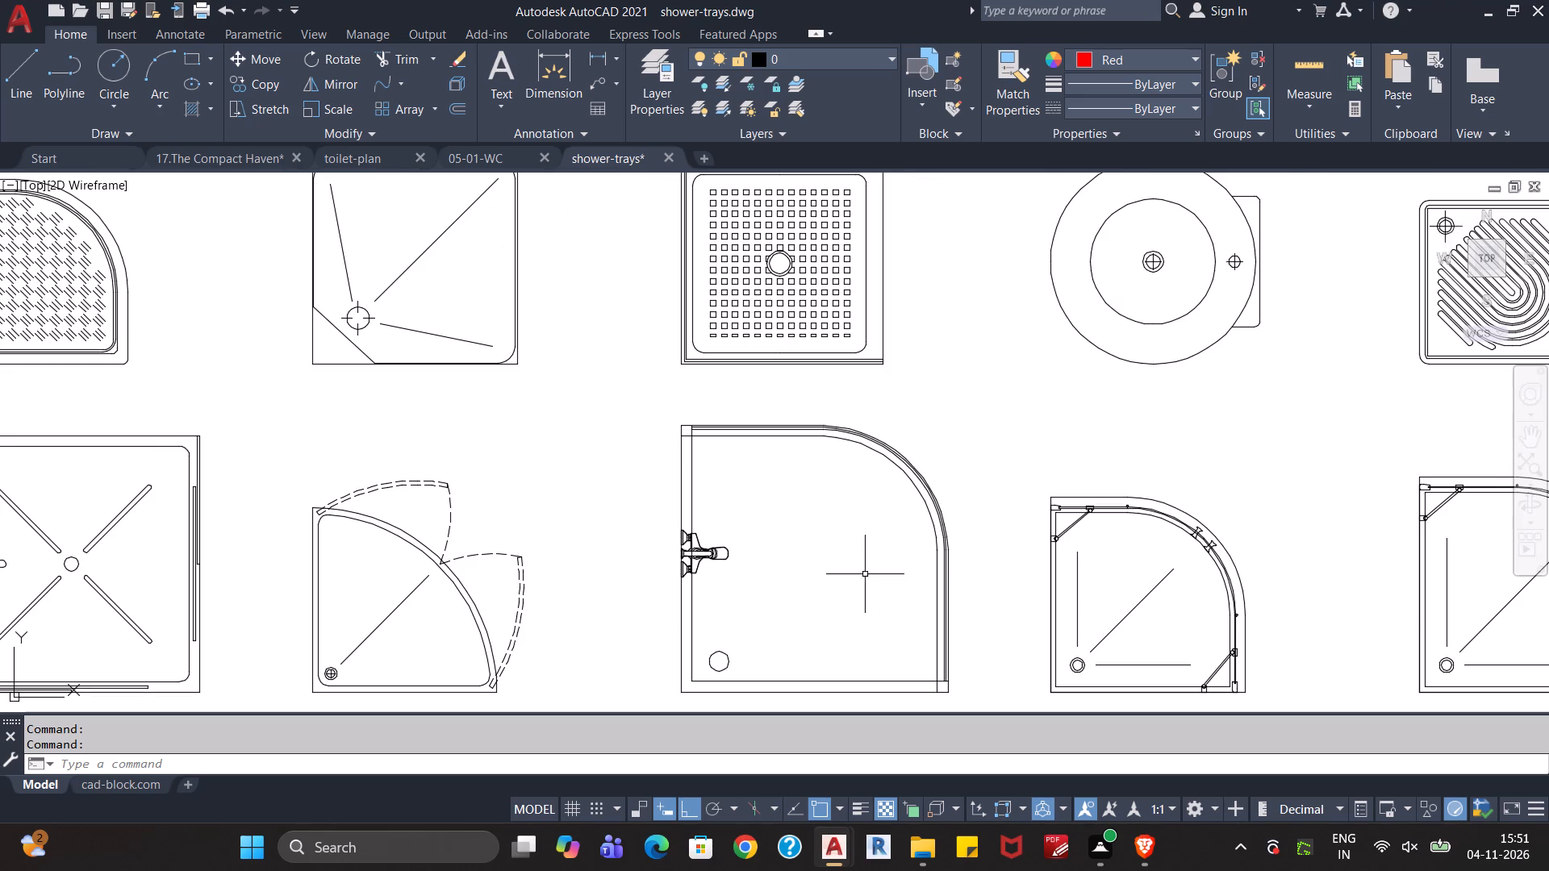
{"action": "left_click", "coordinate": [949, 447]}
{"action": "left_click", "coordinate": [884, 523]}
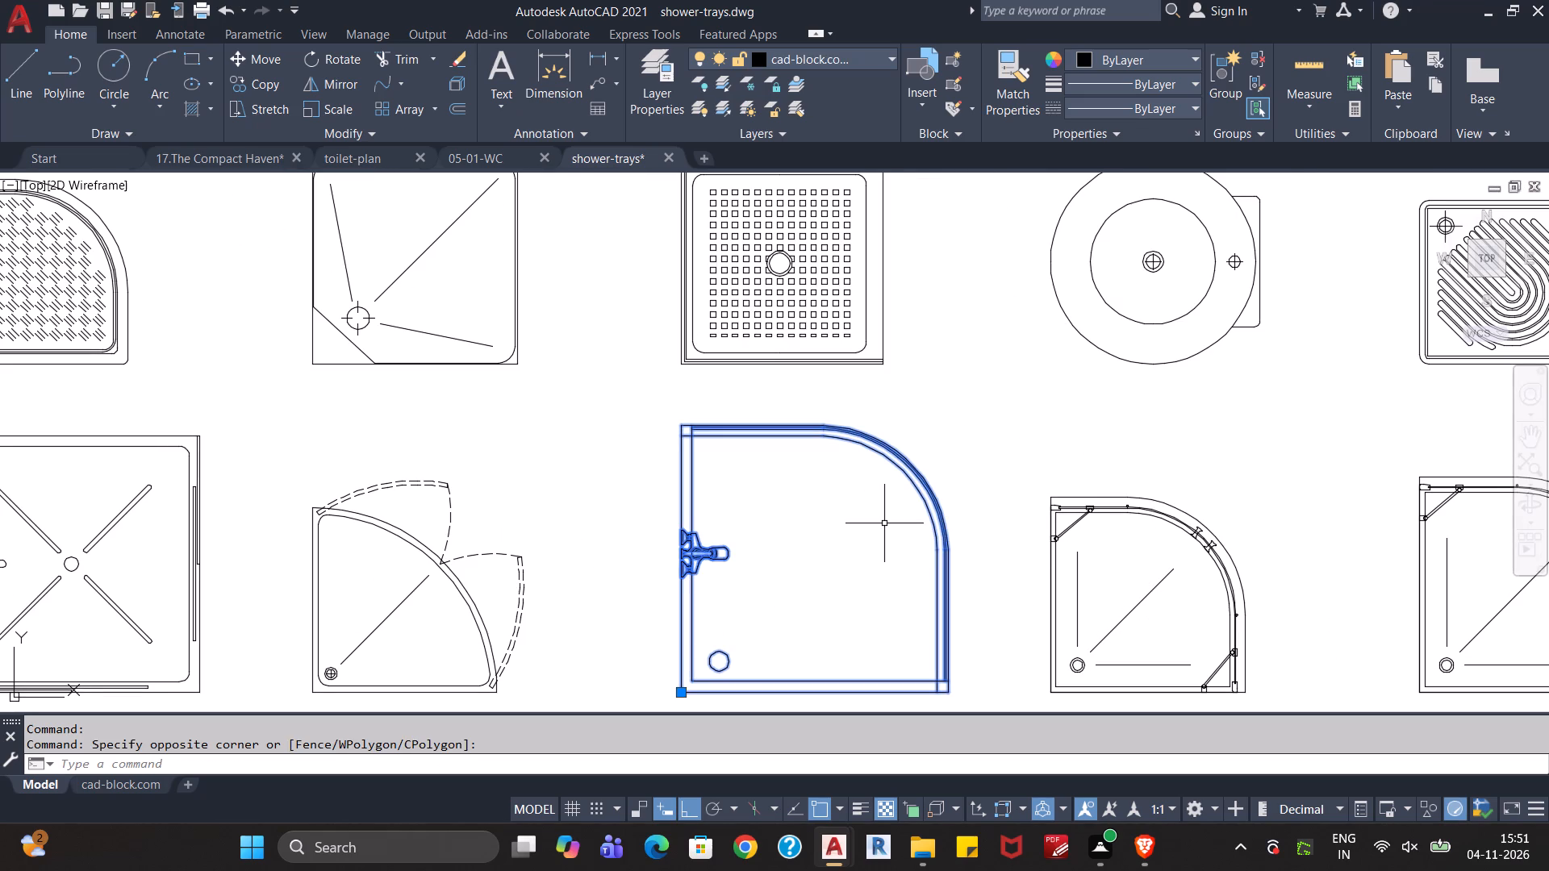
{"action": "scroll", "coordinate": [884, 523], "scroll_direction": "down", "scroll_amount": 1}
{"action": "key", "text": "ctrl+c"}
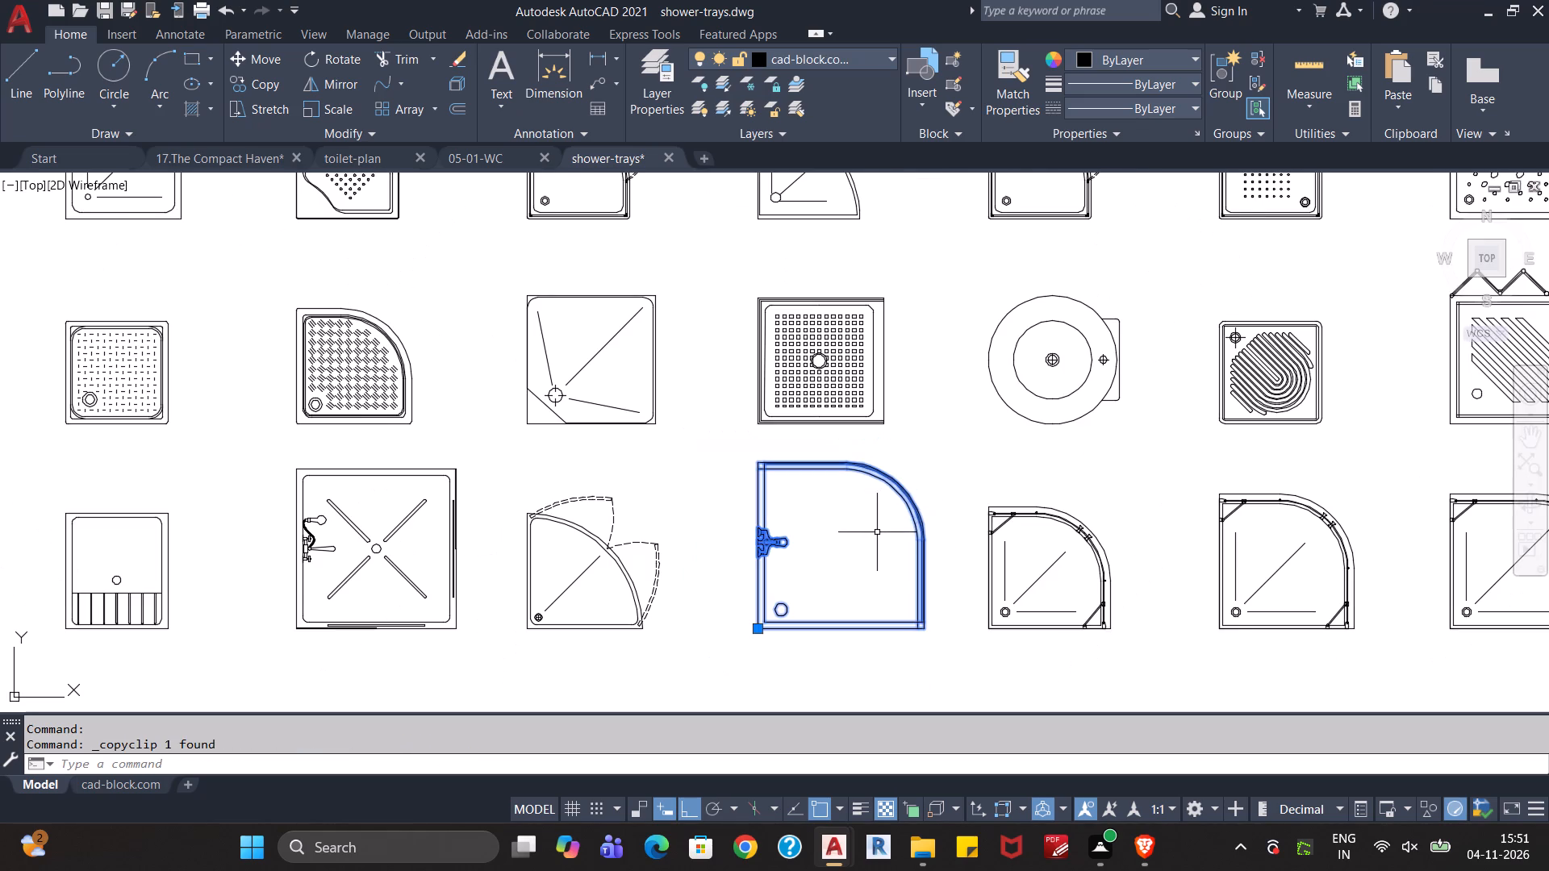
Paste the copied rounded-corner shower tray into the Compact Haven drawing, in the empty area east of the floor plan.
{"action": "scroll", "coordinate": [875, 534], "scroll_direction": "down", "scroll_amount": 1}
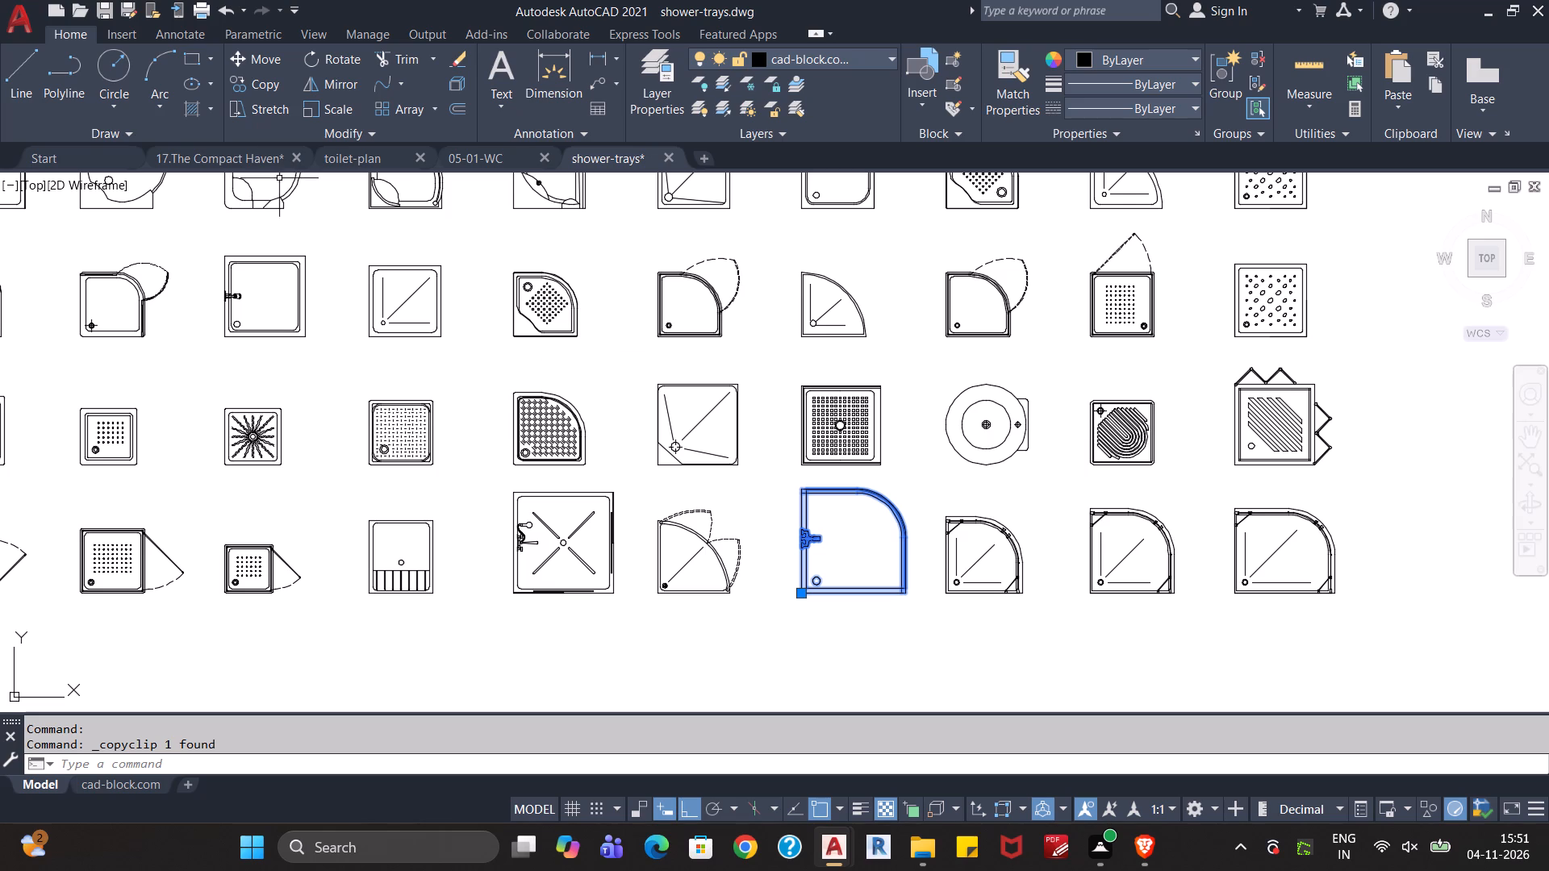
{"action": "left_click", "coordinate": [232, 159]}
{"action": "scroll", "coordinate": [499, 338], "scroll_direction": "down", "scroll_amount": 1}
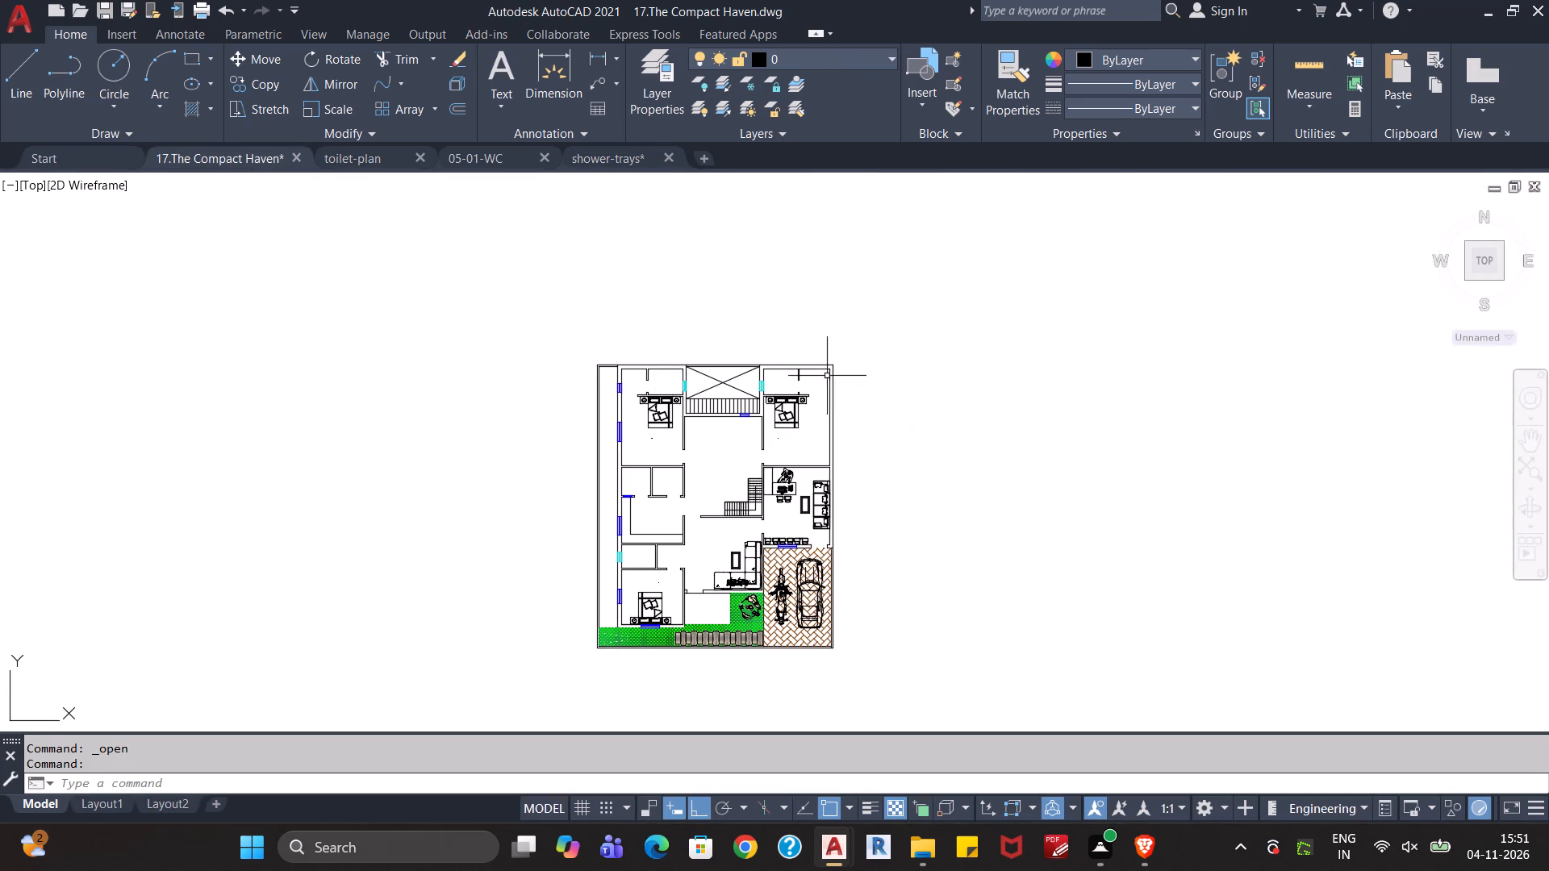
{"action": "key", "text": "ctrl+v"}
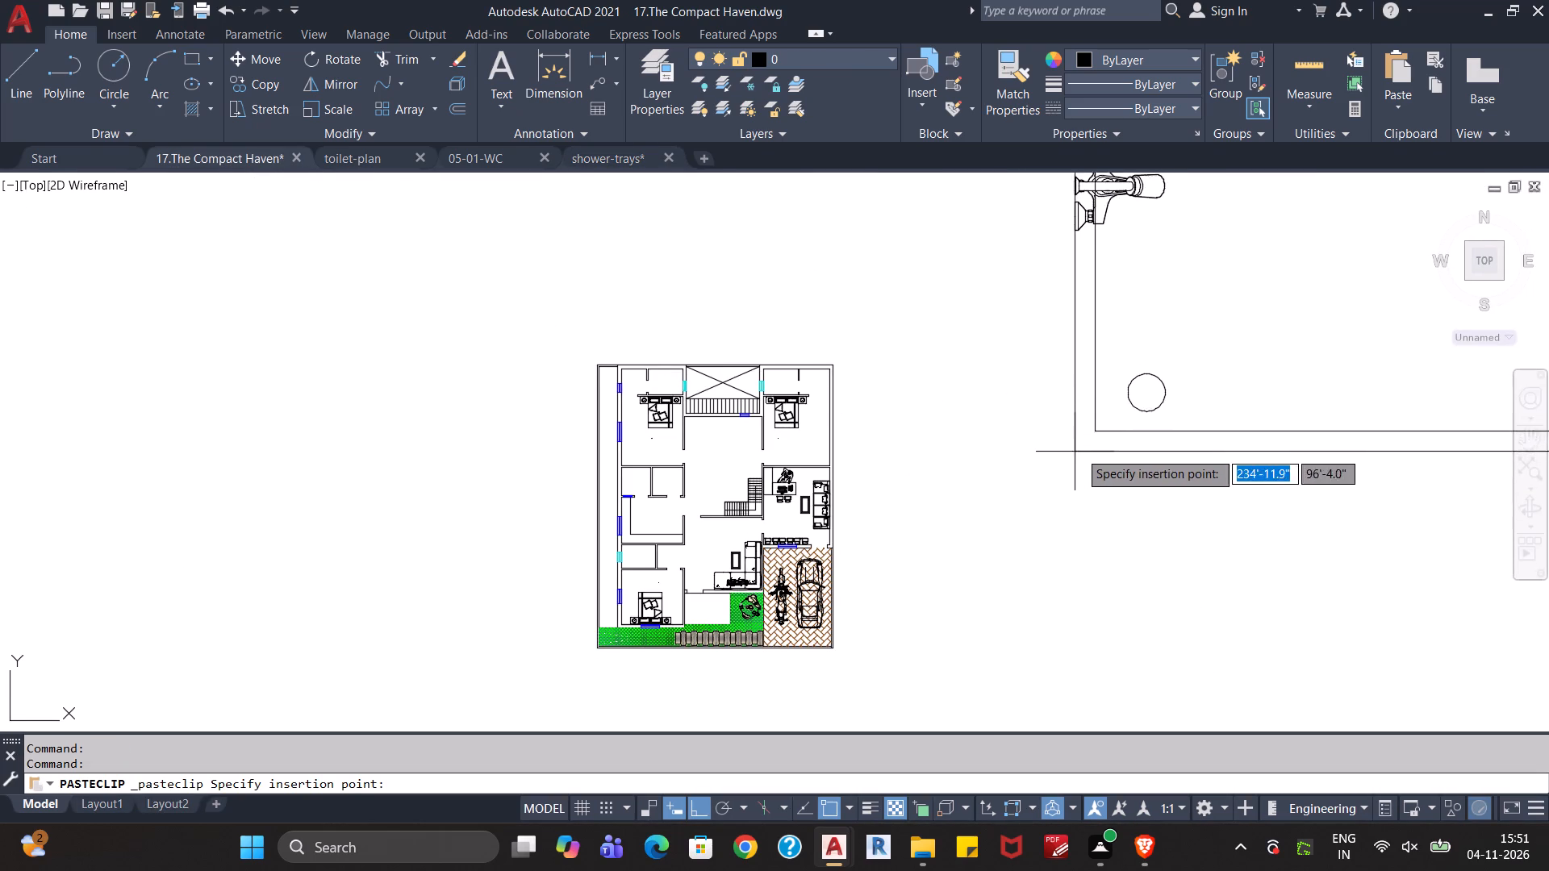
{"action": "left_click", "coordinate": [1134, 435]}
{"action": "scroll", "coordinate": [1163, 394], "scroll_direction": "down", "scroll_amount": 2}
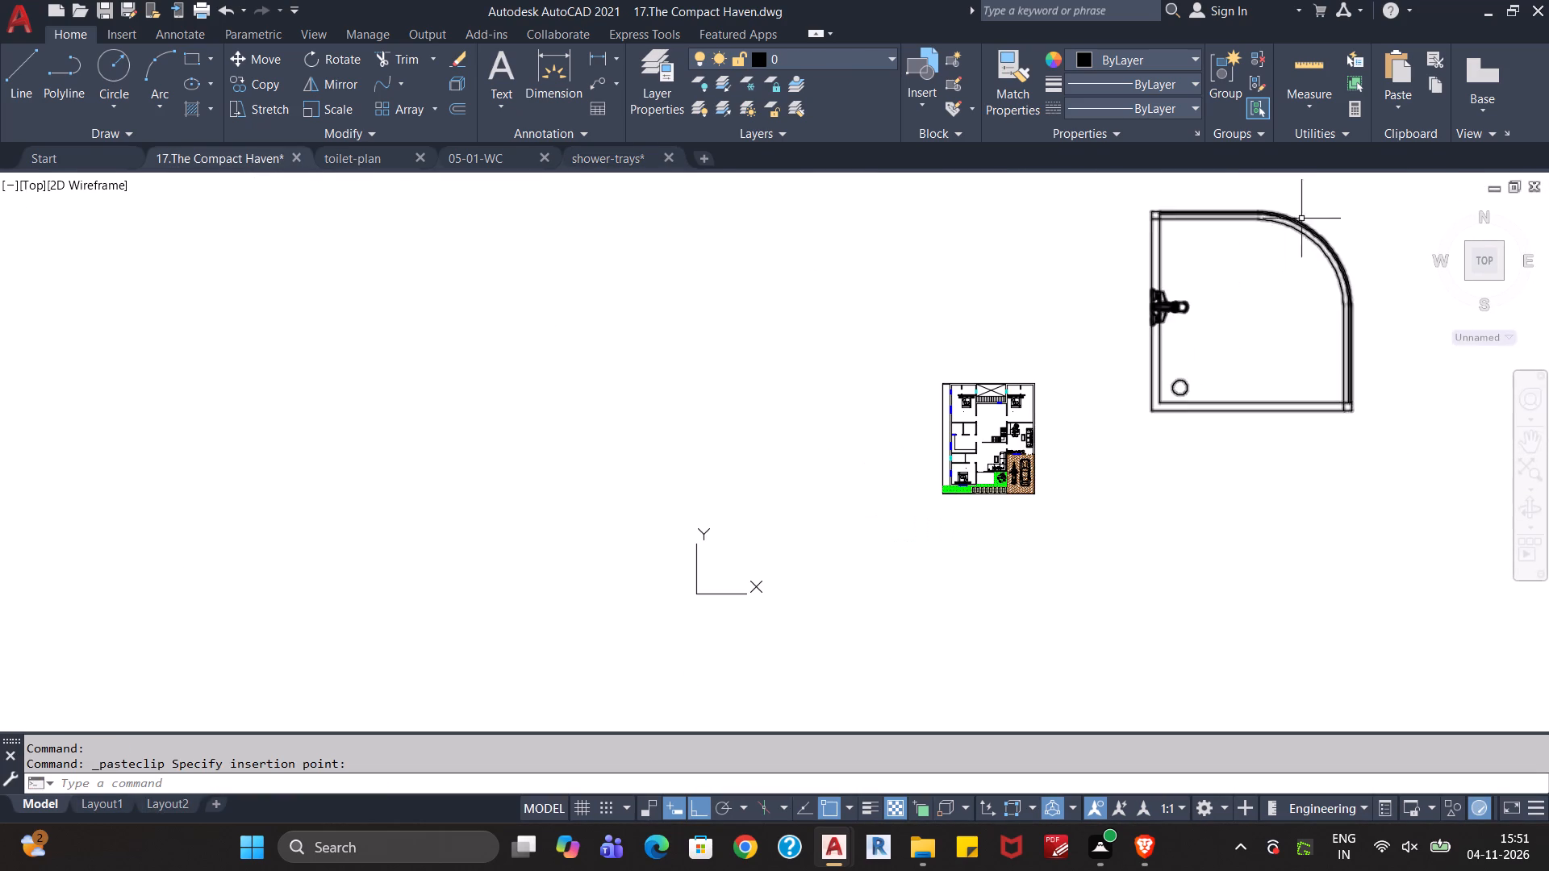
Scale the pasted shower tray from its southwest corner, using its full bottom edge as the reference length and 1.5' as the new length.
{"action": "left_click", "coordinate": [1324, 211]}
{"action": "left_click_drag", "start_coordinate": [1306, 295], "coordinate": [1303, 314]}
{"action": "type", "text": "sc"}
{"action": "key", "text": "Return"}
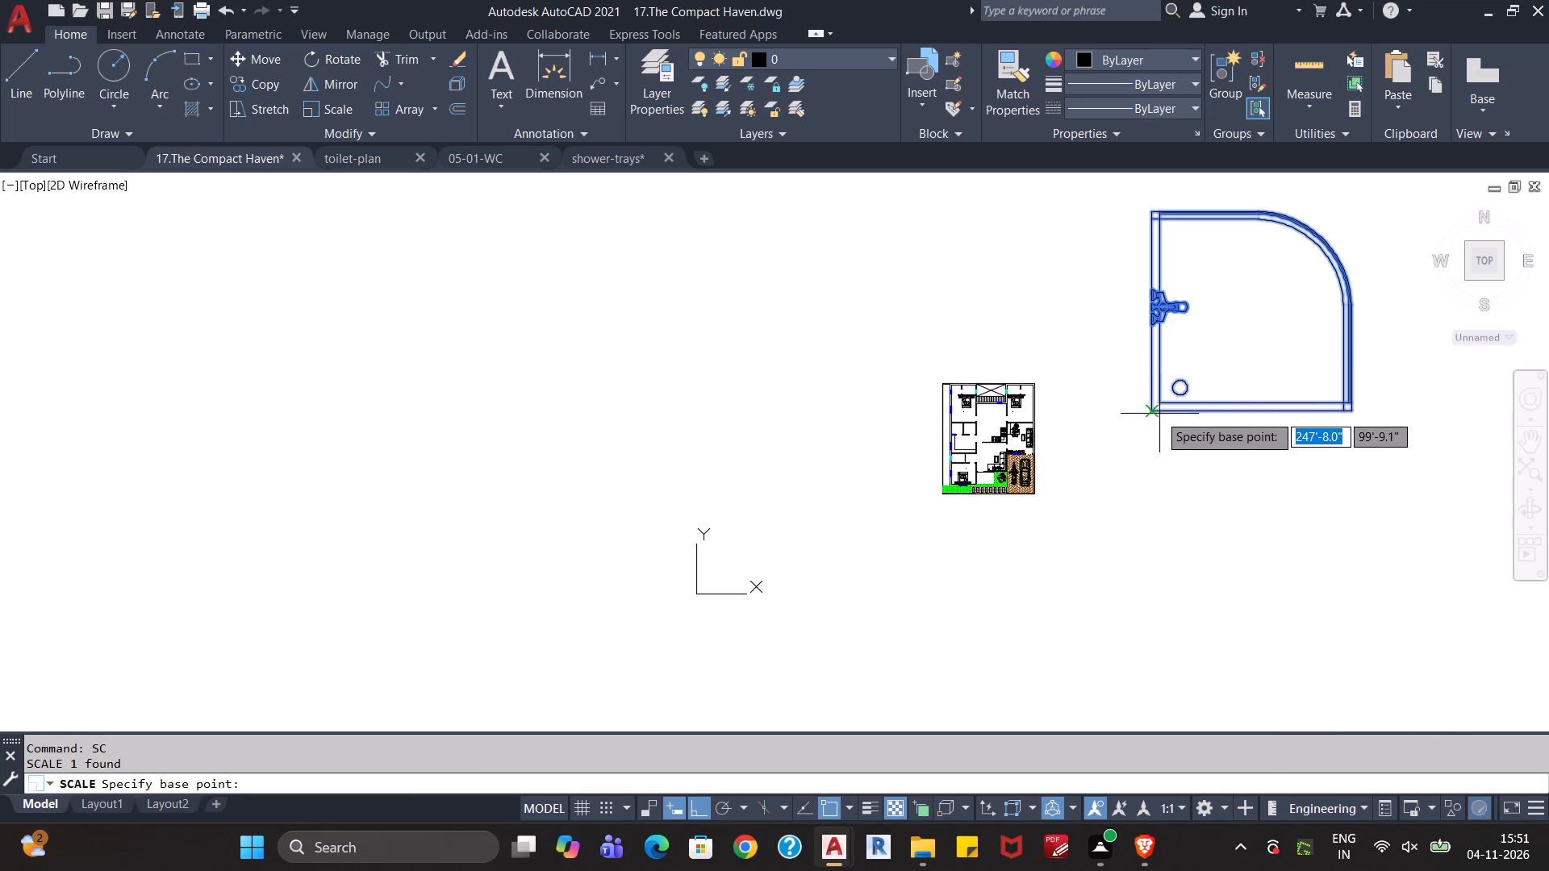
{"action": "left_click", "coordinate": [1150, 416]}
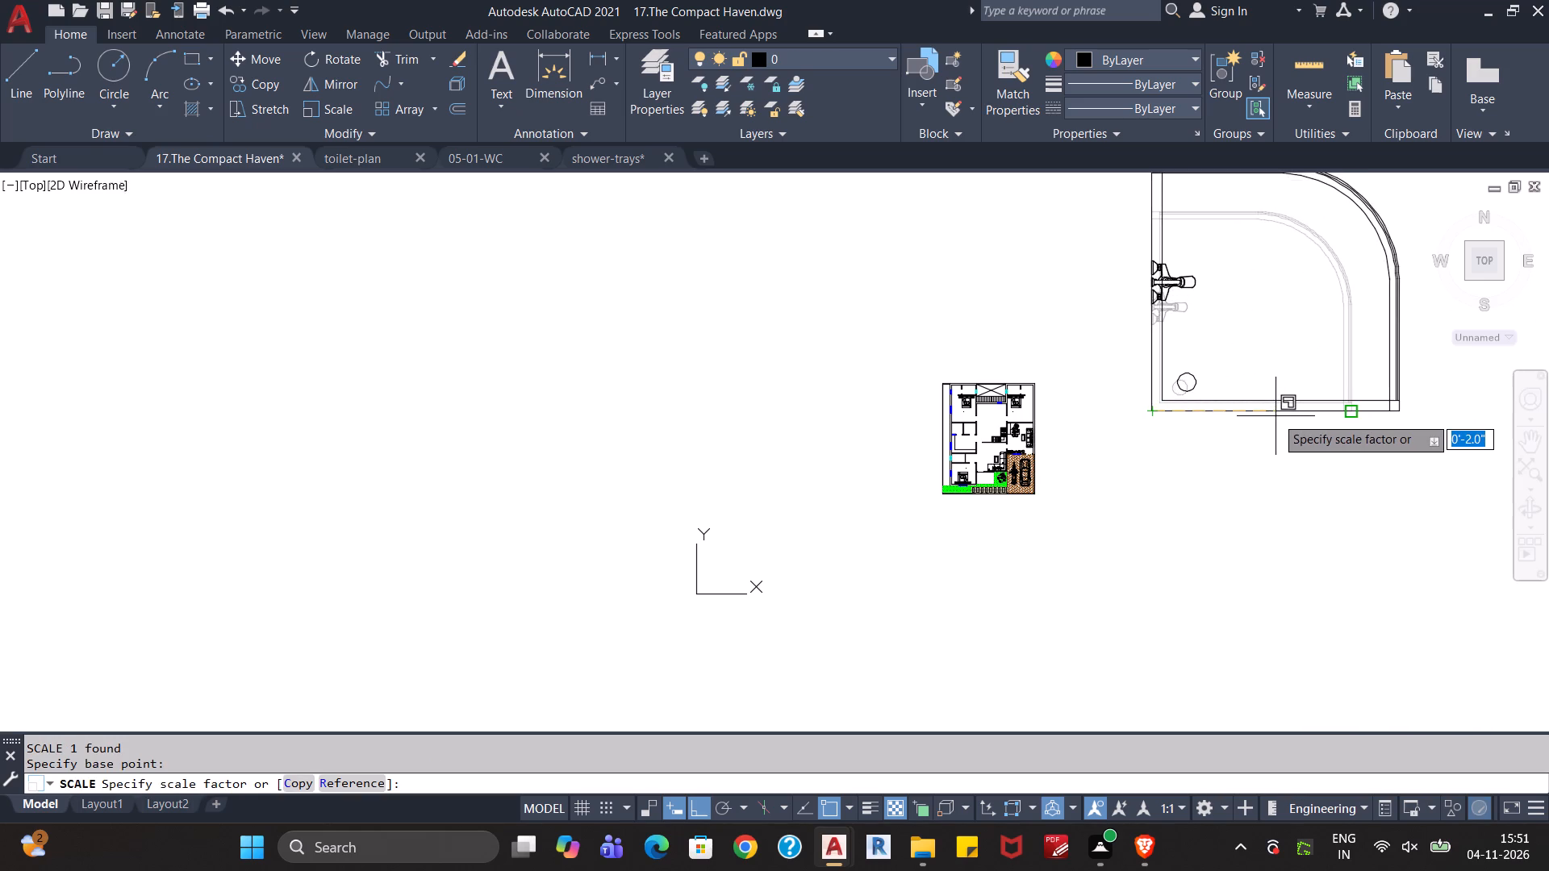
{"action": "key", "text": "r"}
{"action": "key", "text": "Return"}
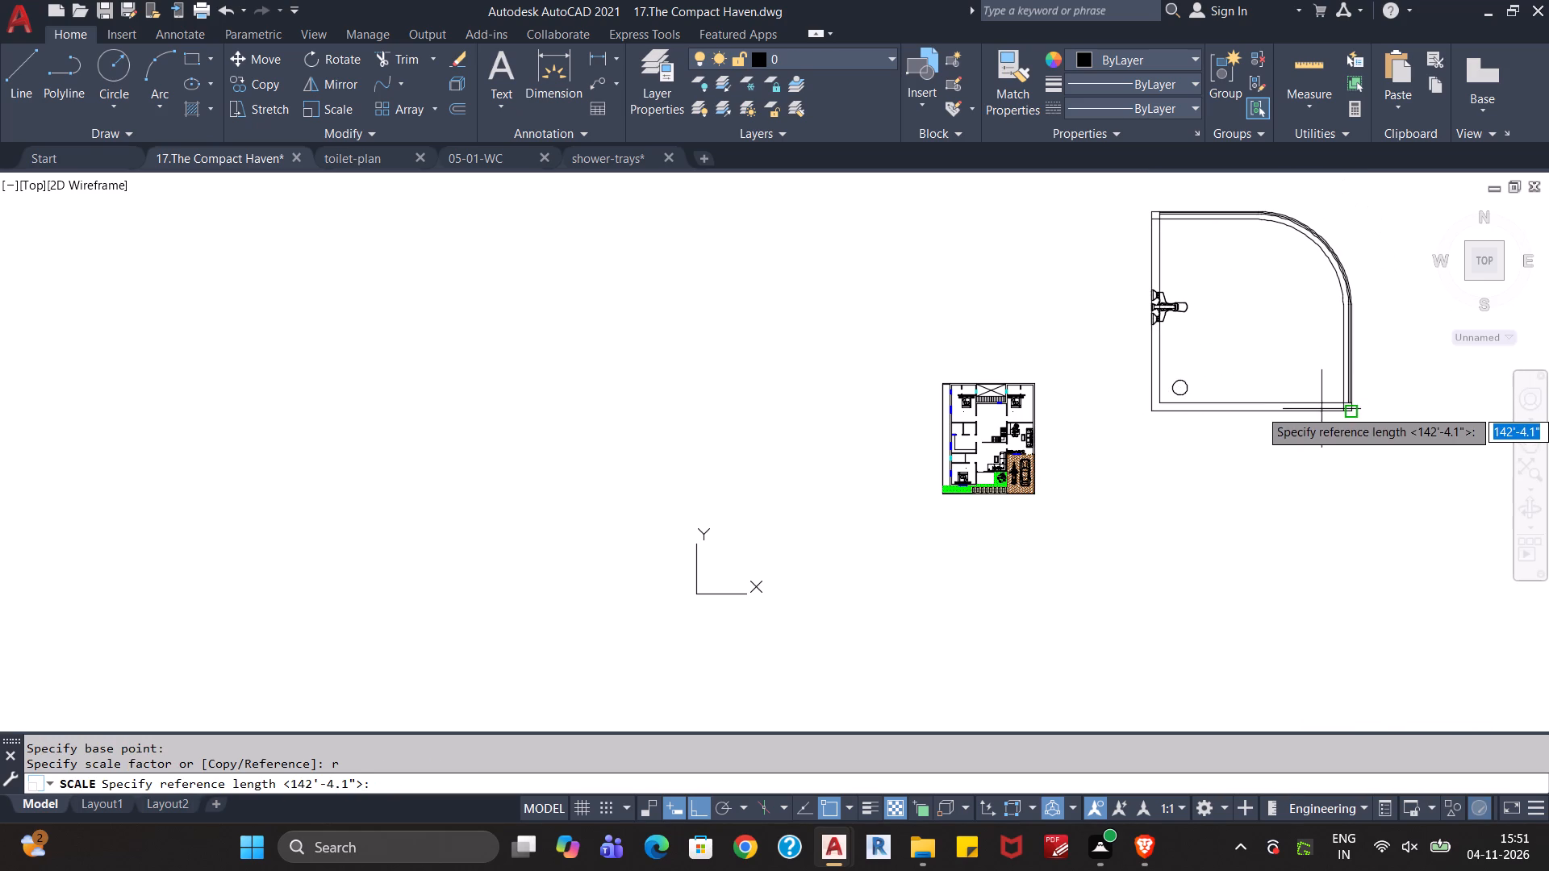
{"action": "left_click", "coordinate": [1355, 410]}
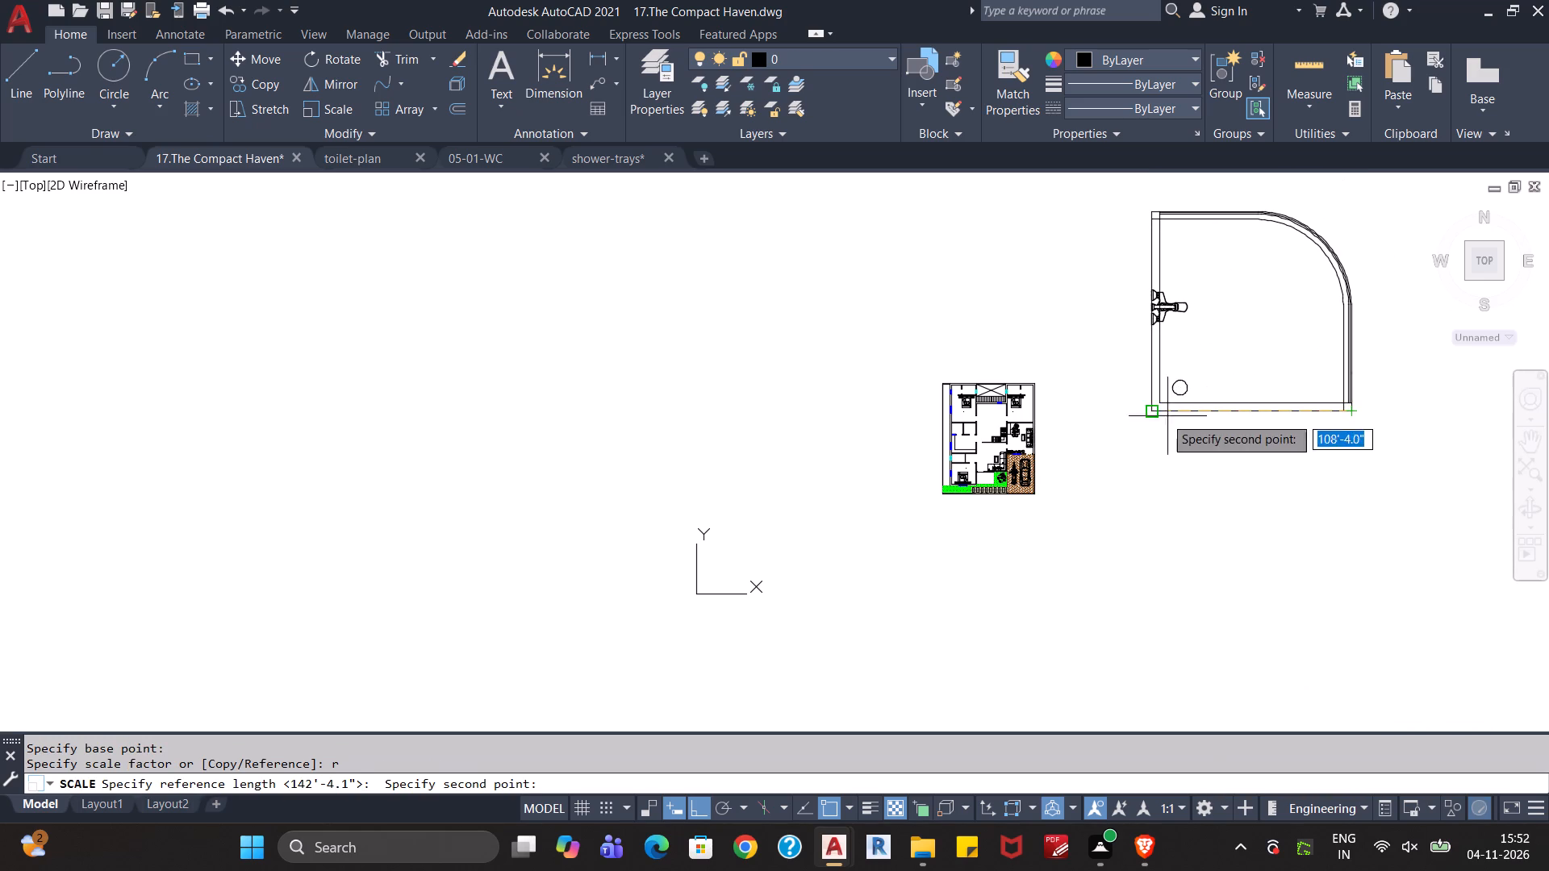
{"action": "left_click", "coordinate": [1152, 412]}
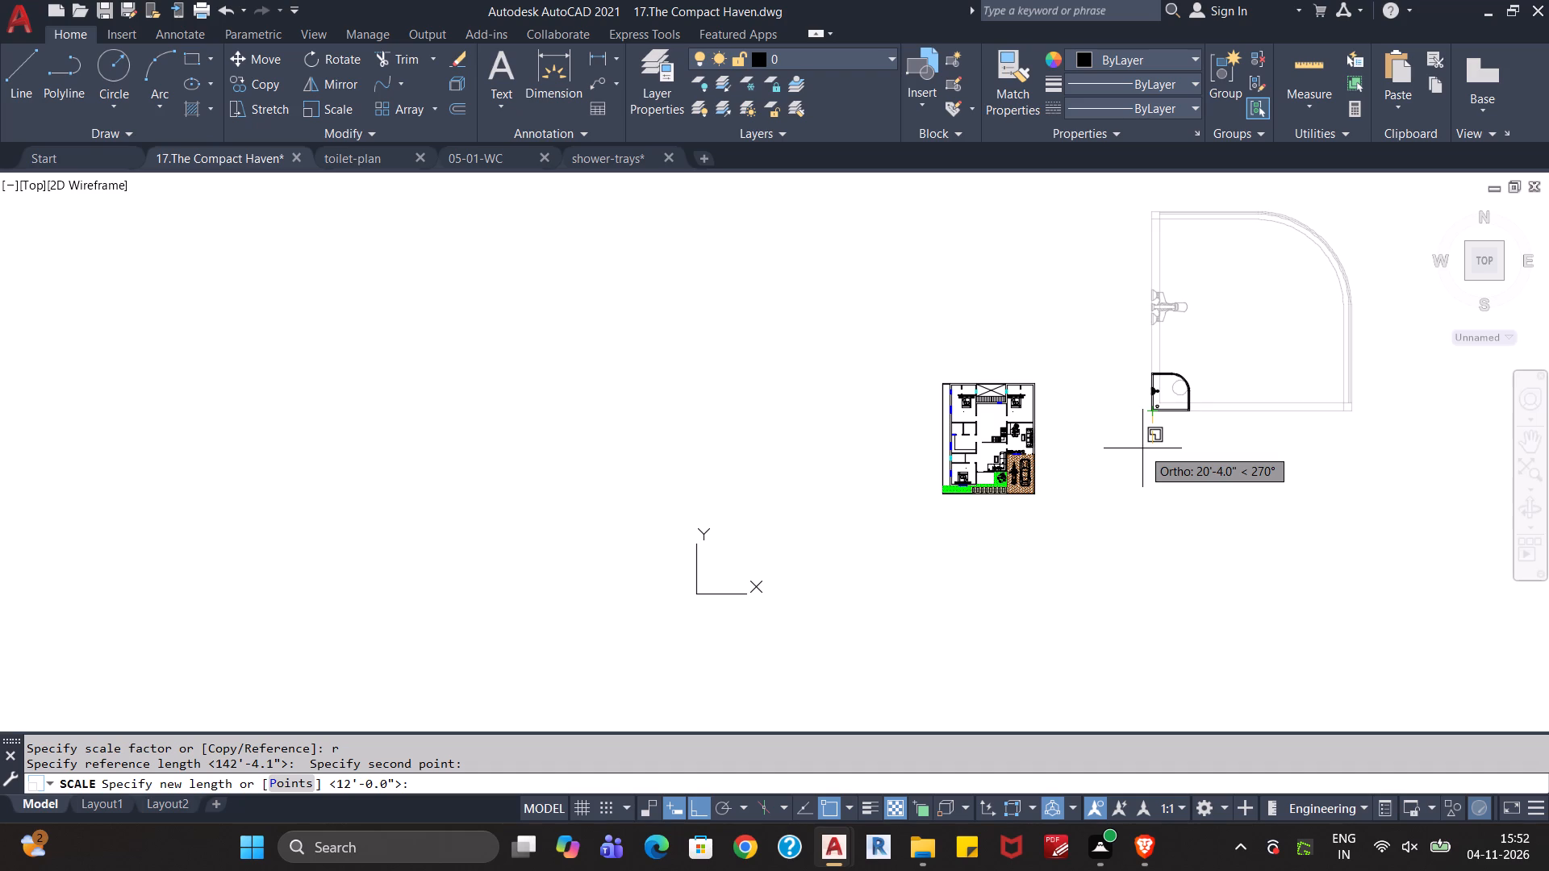
{"action": "type", "text": "1.5'"}
{"action": "key", "text": "Return"}
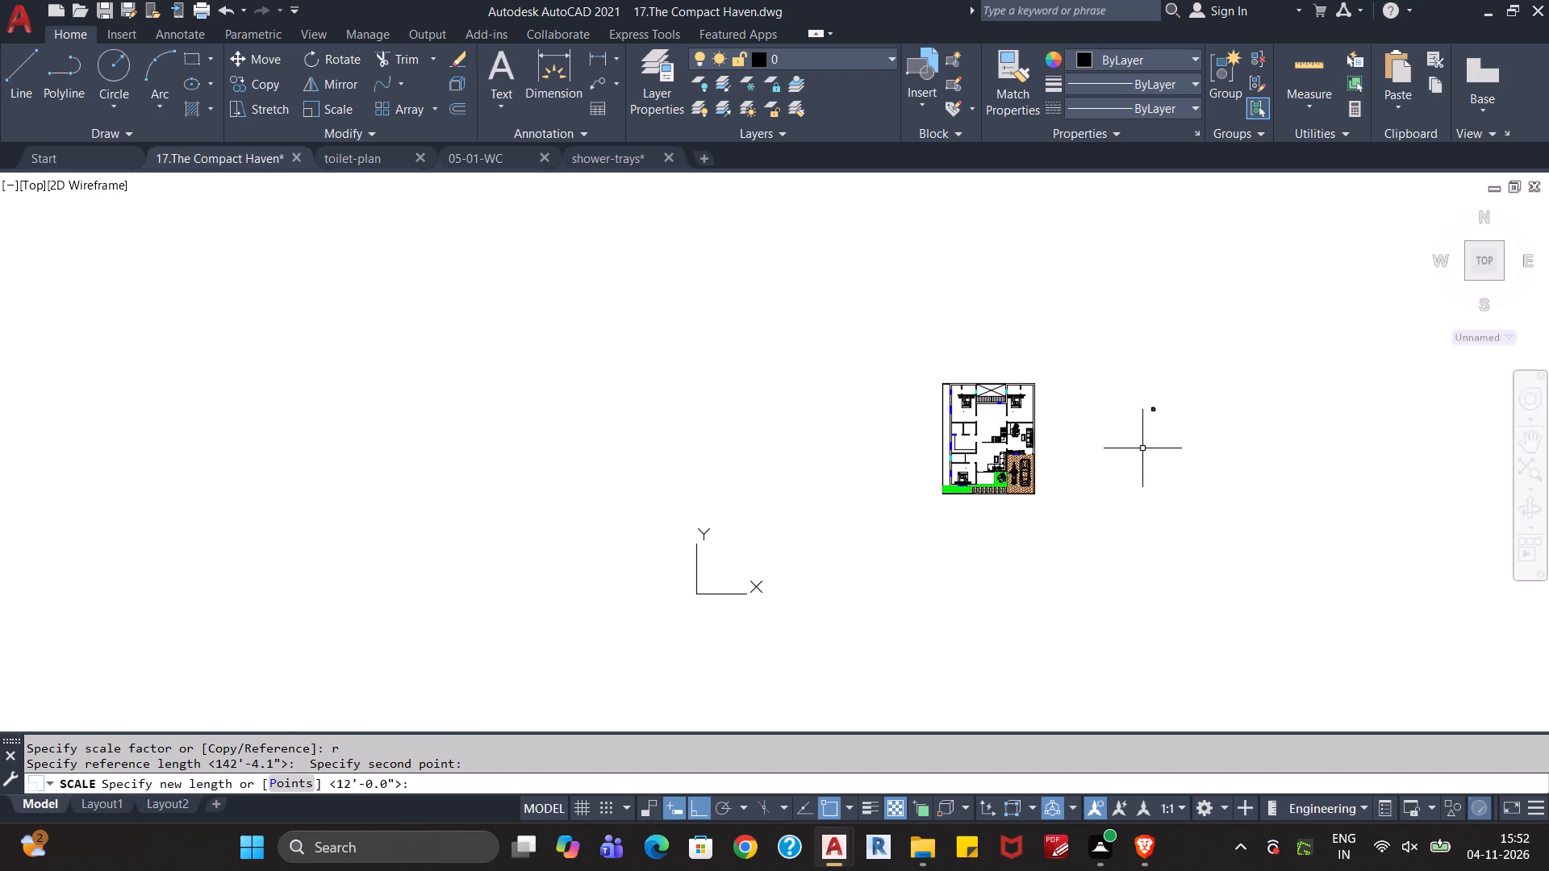
Cut the scaled shower tray from beside the plan and paste it inside the northwest bedroom's bathroom.
{"action": "scroll", "coordinate": [1144, 448], "scroll_direction": "up", "scroll_amount": 2}
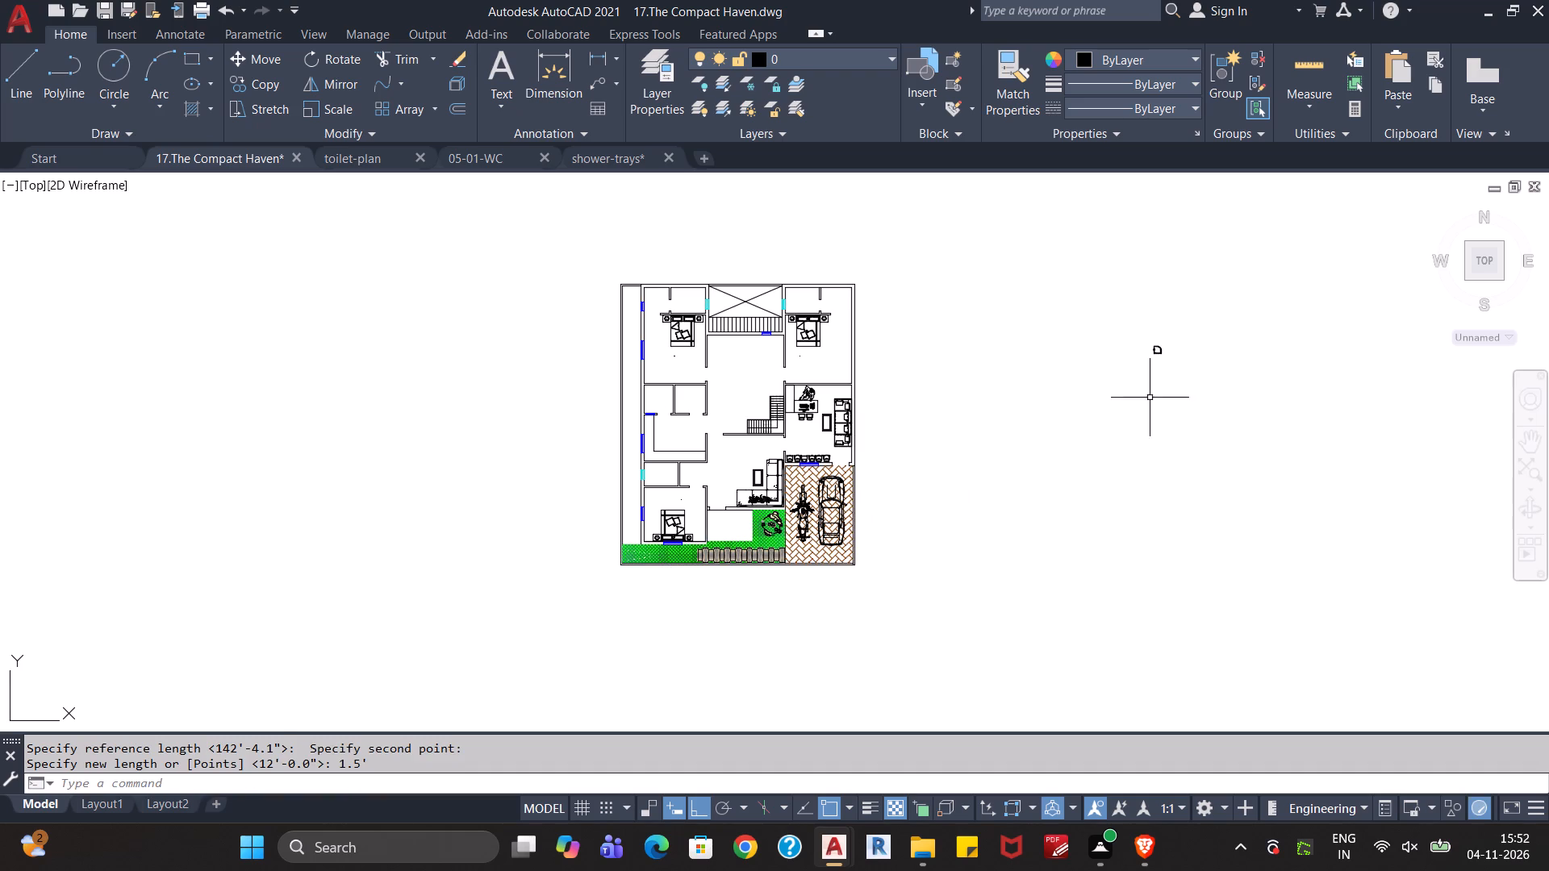
{"action": "left_click", "coordinate": [1171, 327]}
{"action": "left_click", "coordinate": [1147, 370]}
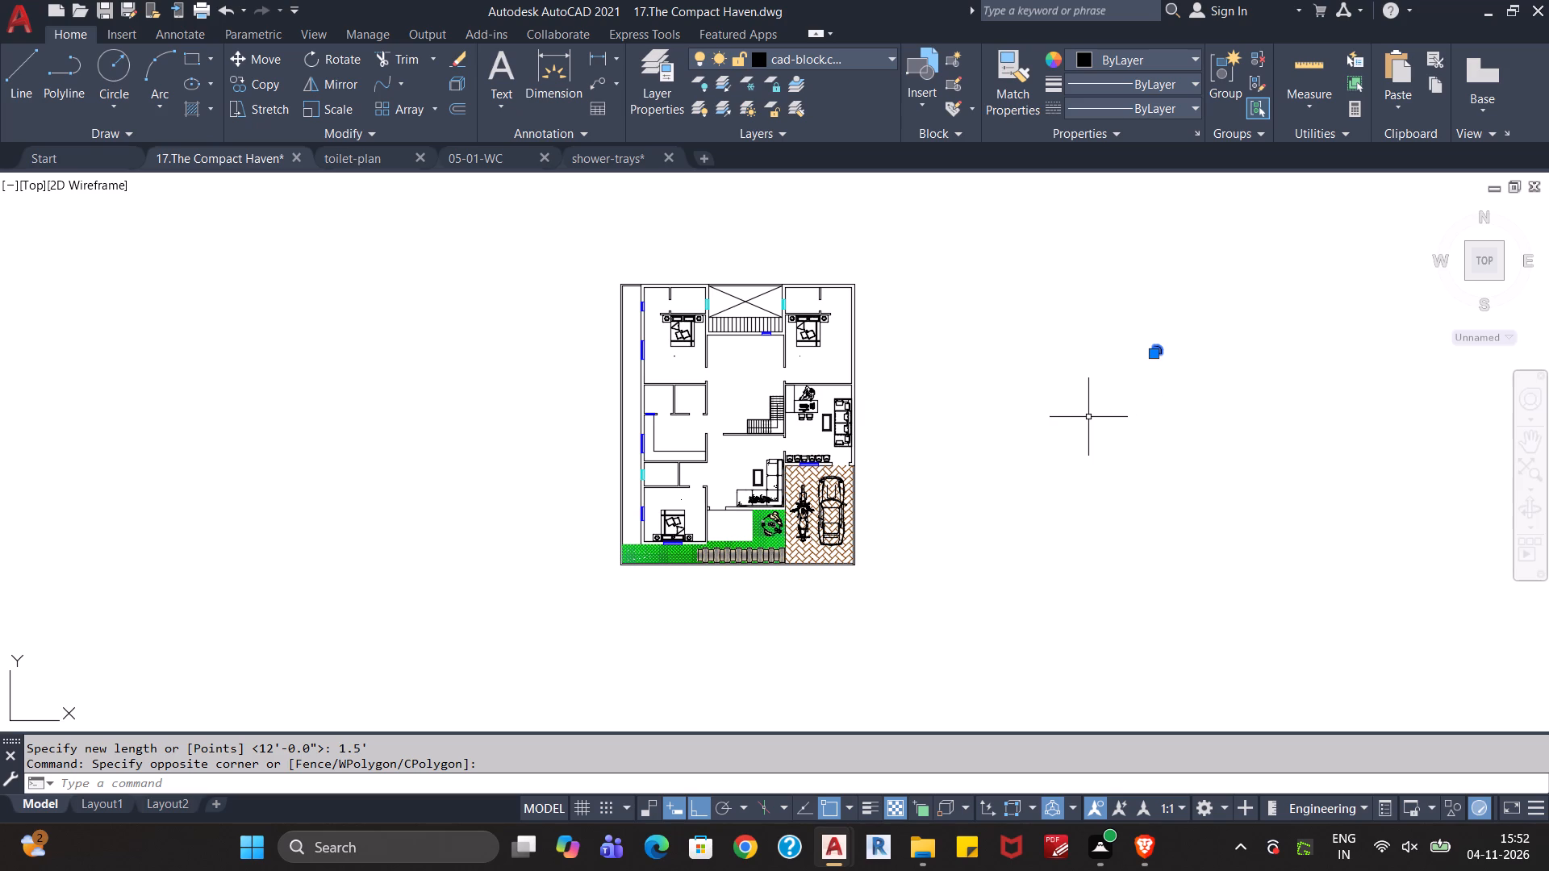
{"action": "key", "text": "ctrl+x"}
{"action": "scroll", "coordinate": [712, 373], "scroll_direction": "up", "scroll_amount": 1}
{"action": "middle_click_drag", "start_coordinate": [737, 370], "coordinate": [774, 547]}
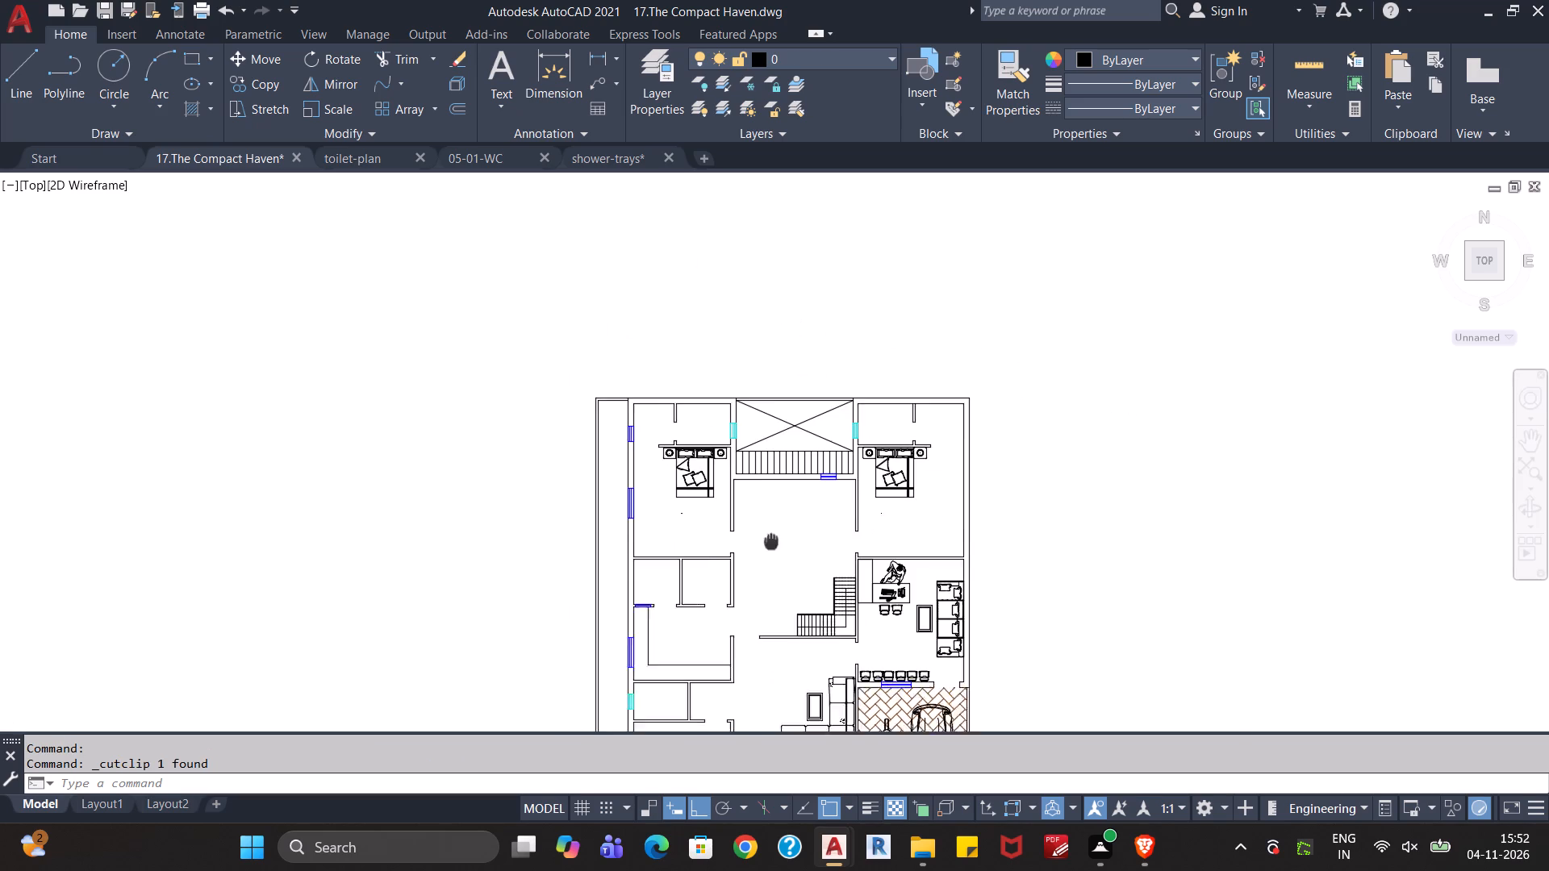
{"action": "middle_click_drag", "start_coordinate": [774, 547], "coordinate": [779, 564]}
{"action": "scroll", "coordinate": [712, 444], "scroll_direction": "up", "scroll_amount": 4}
{"action": "middle_click_drag", "start_coordinate": [666, 435], "coordinate": [720, 443]}
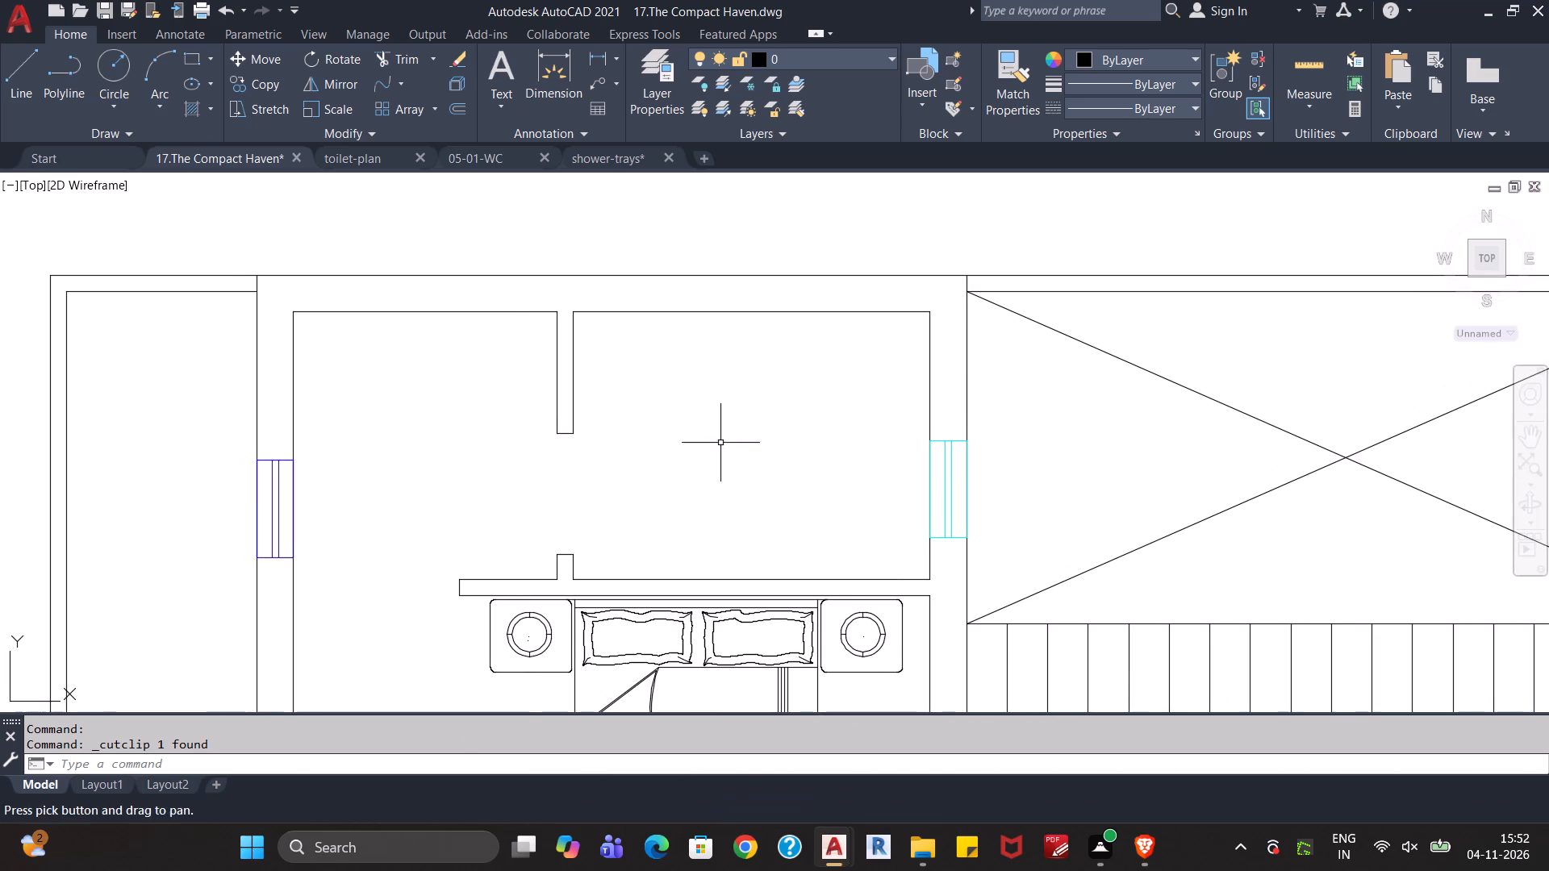
{"action": "key", "text": "ctrl+v"}
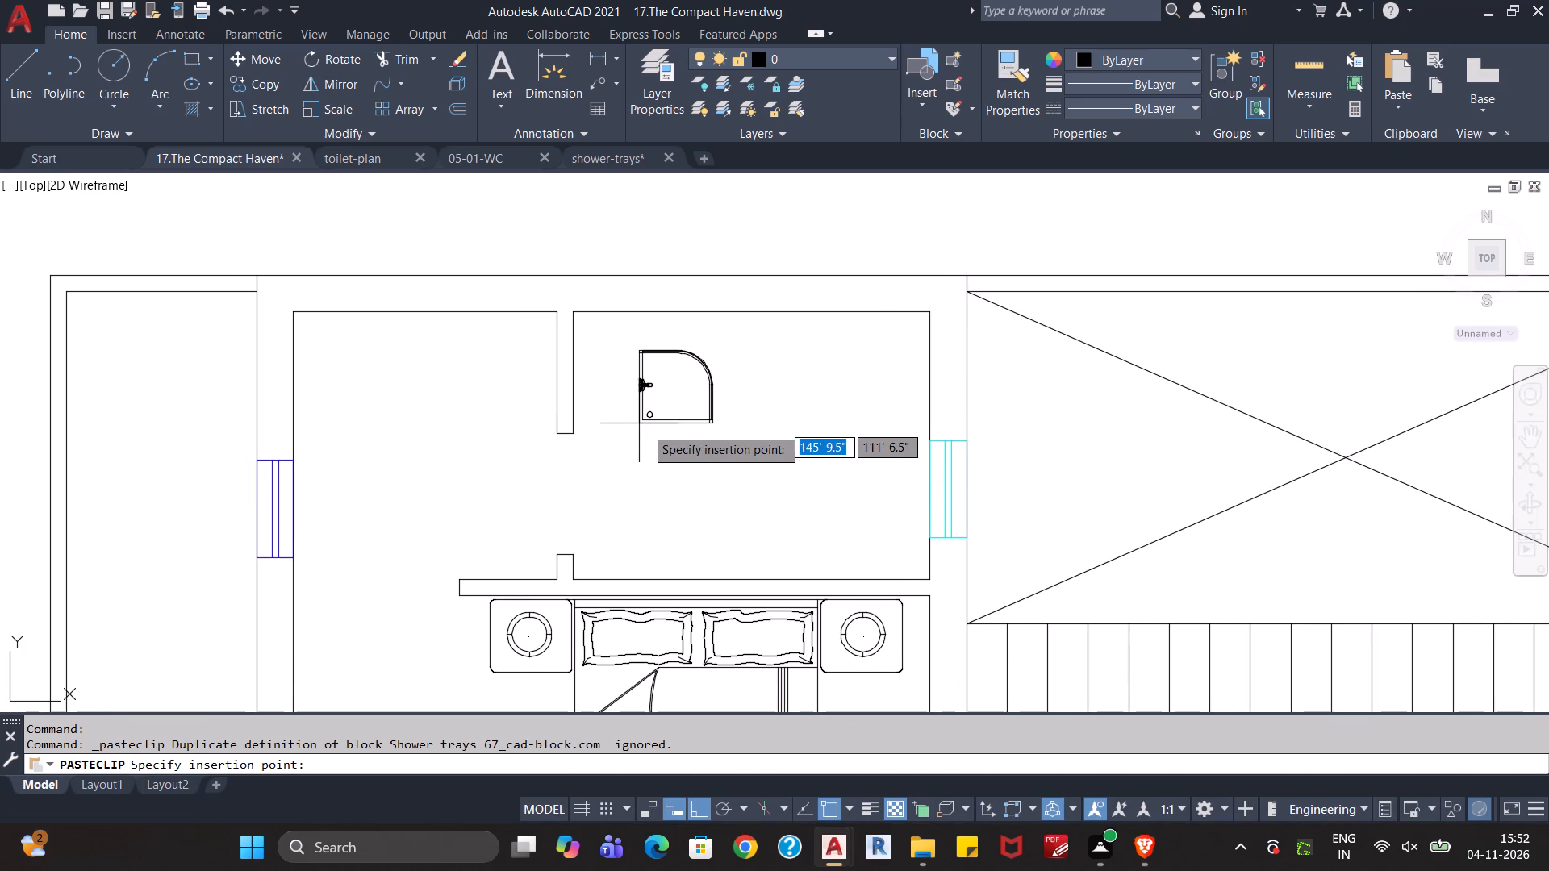
{"action": "left_click", "coordinate": [670, 447]}
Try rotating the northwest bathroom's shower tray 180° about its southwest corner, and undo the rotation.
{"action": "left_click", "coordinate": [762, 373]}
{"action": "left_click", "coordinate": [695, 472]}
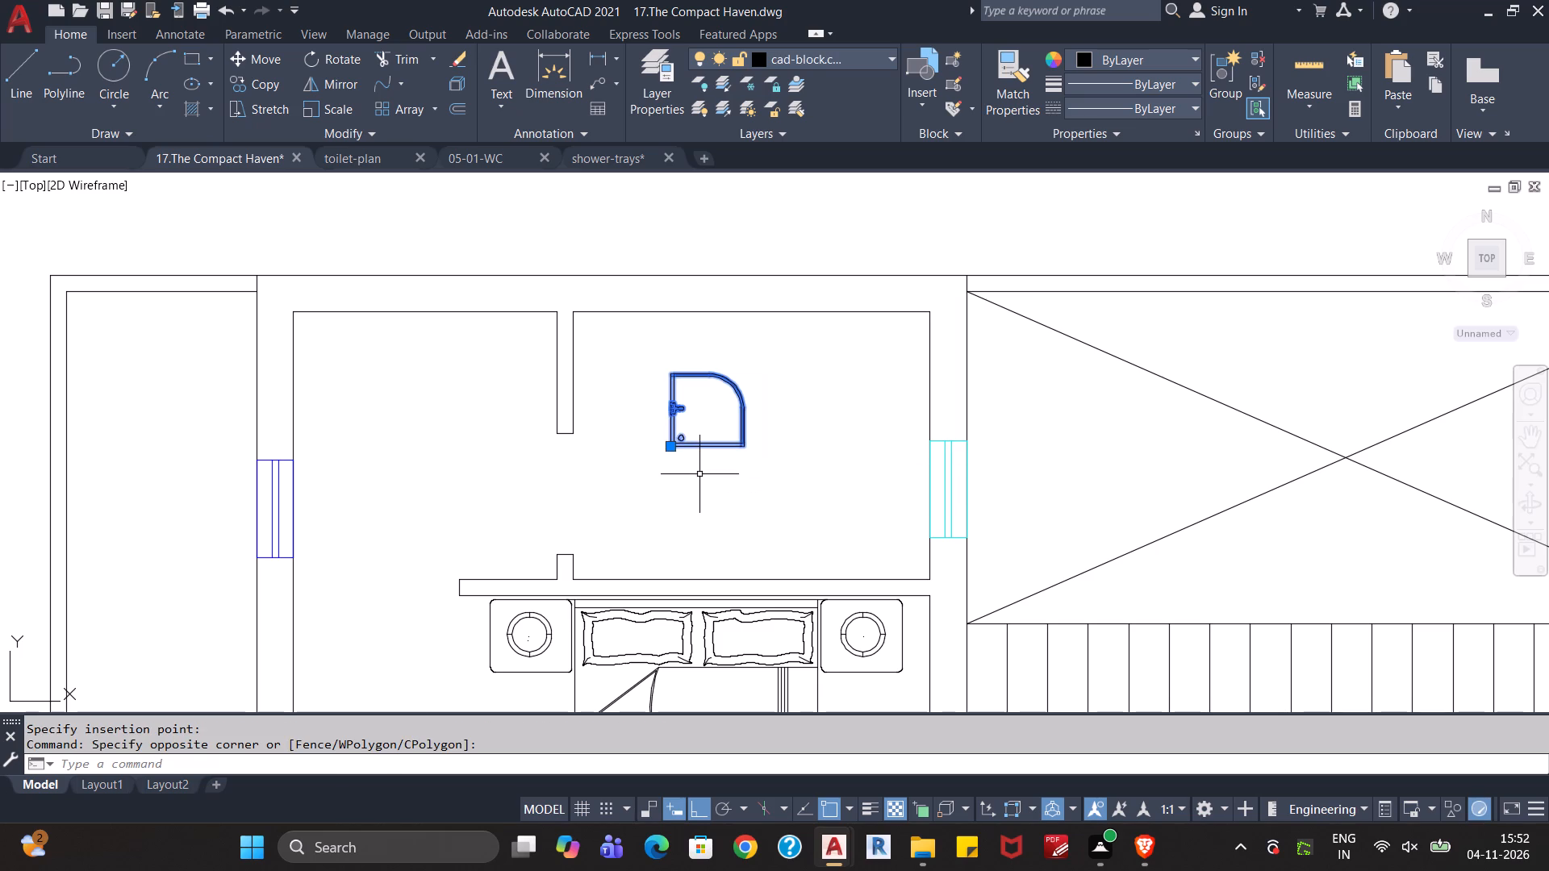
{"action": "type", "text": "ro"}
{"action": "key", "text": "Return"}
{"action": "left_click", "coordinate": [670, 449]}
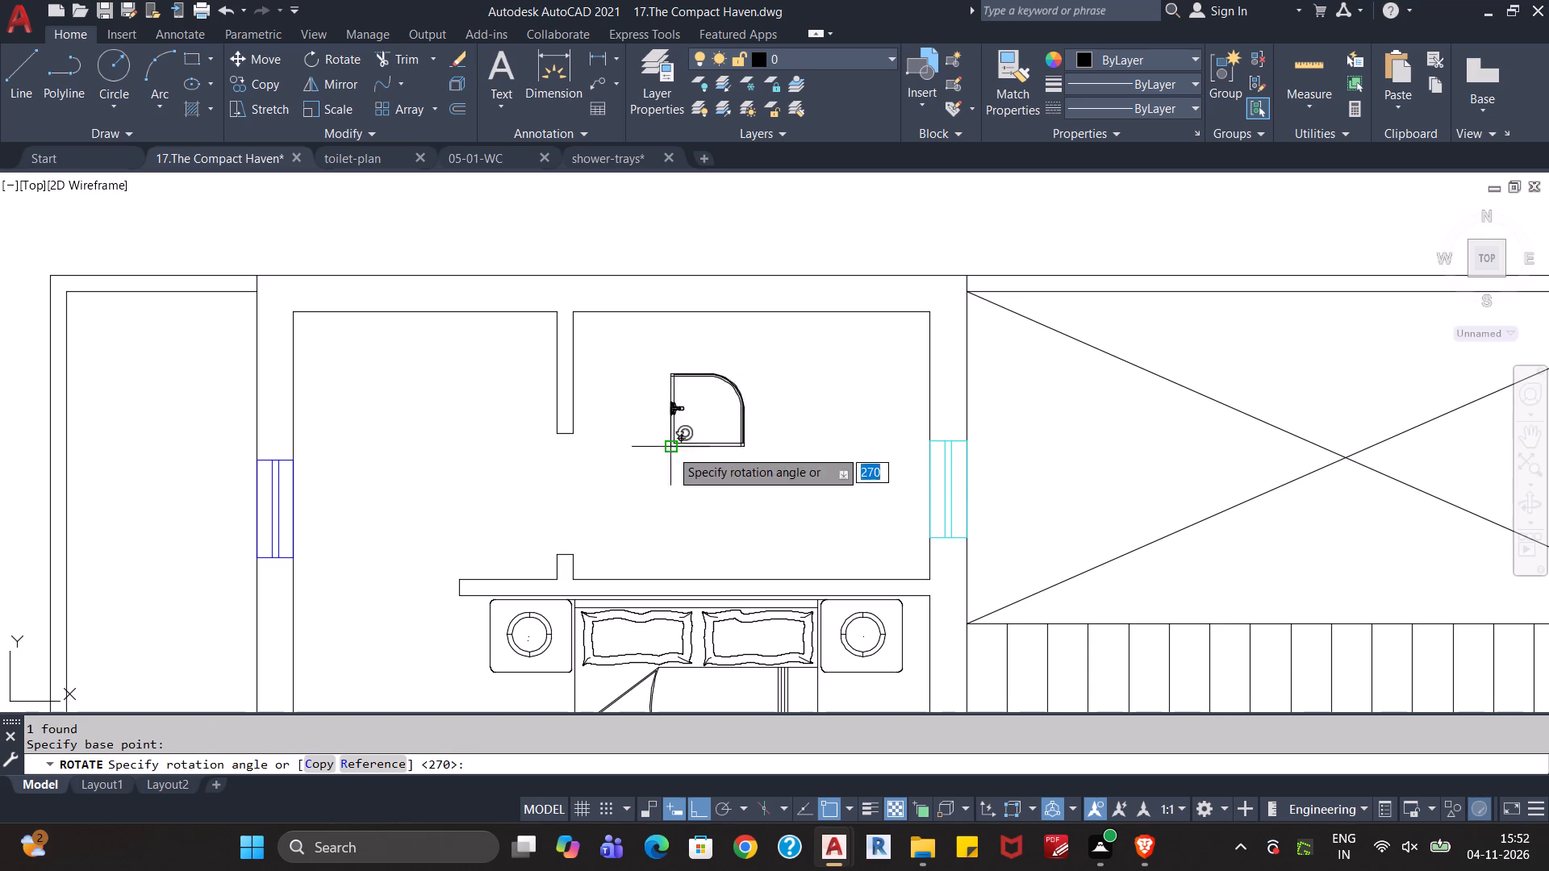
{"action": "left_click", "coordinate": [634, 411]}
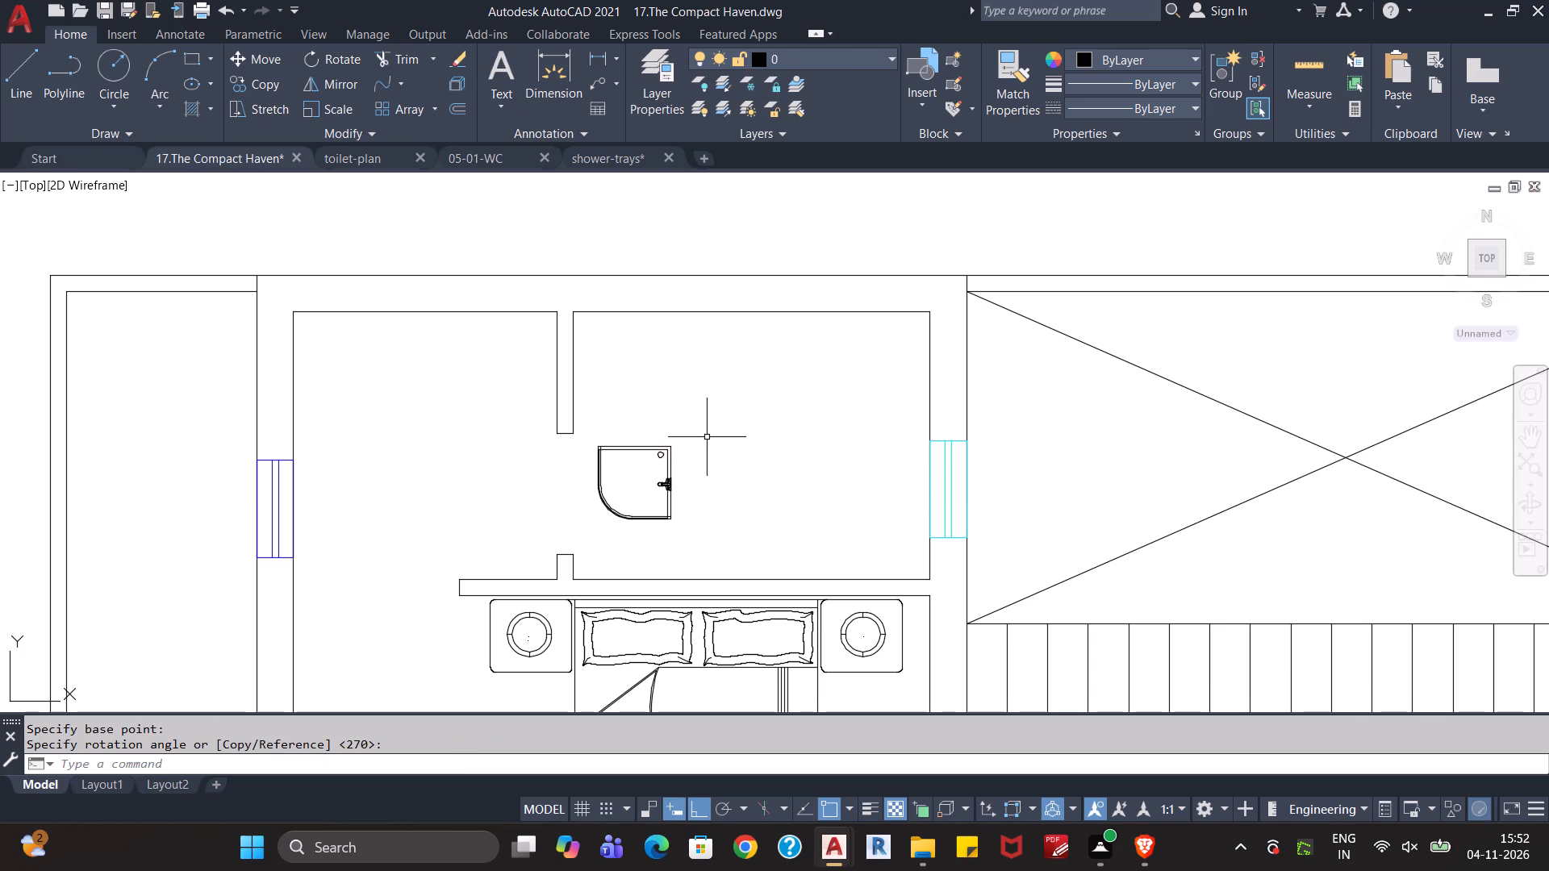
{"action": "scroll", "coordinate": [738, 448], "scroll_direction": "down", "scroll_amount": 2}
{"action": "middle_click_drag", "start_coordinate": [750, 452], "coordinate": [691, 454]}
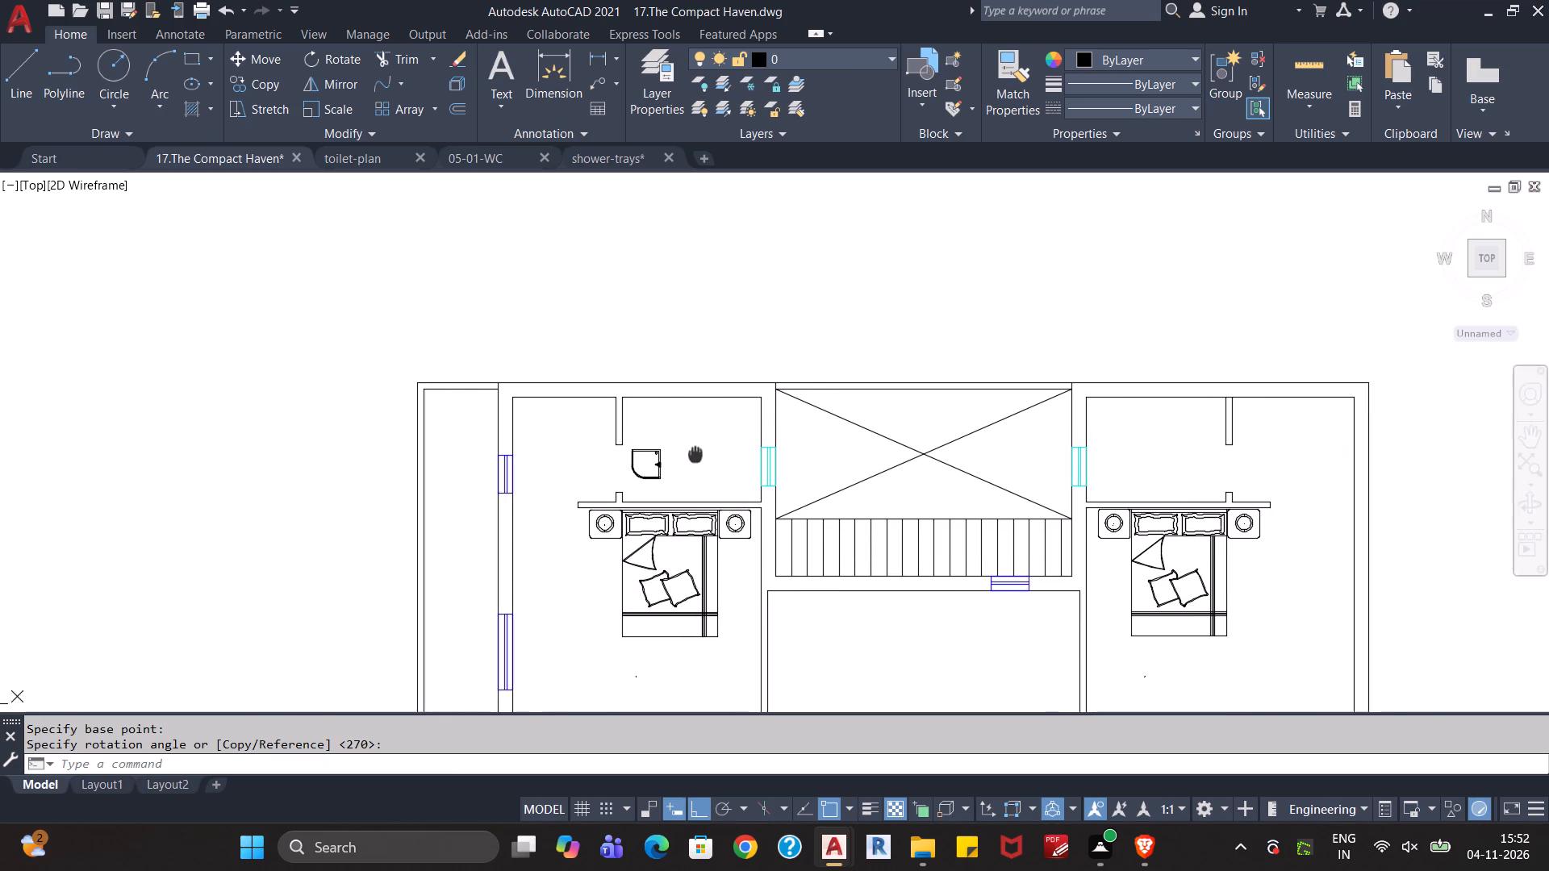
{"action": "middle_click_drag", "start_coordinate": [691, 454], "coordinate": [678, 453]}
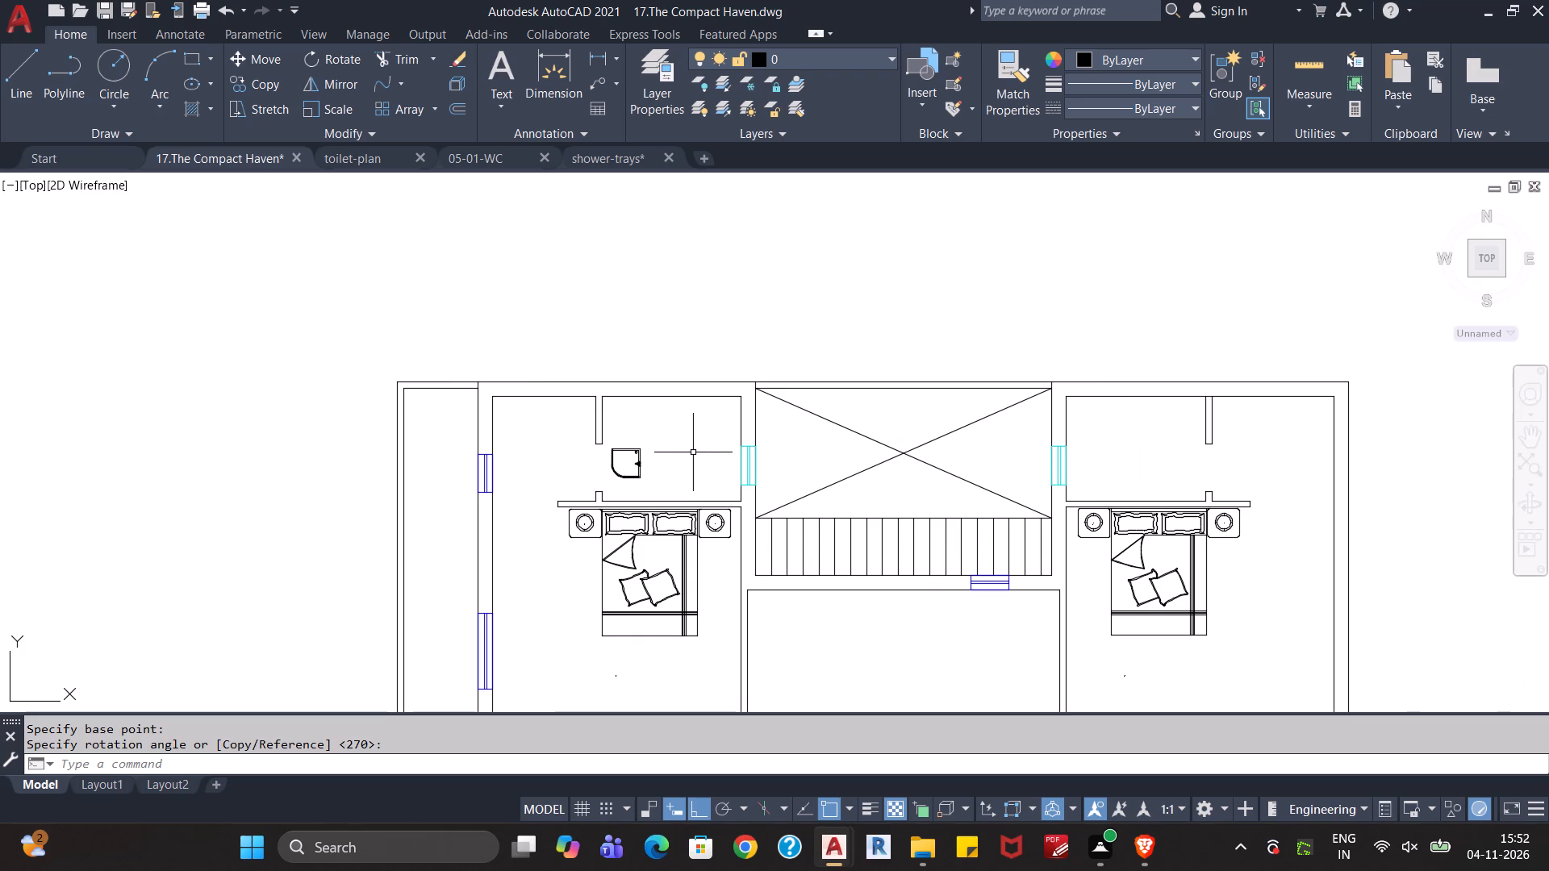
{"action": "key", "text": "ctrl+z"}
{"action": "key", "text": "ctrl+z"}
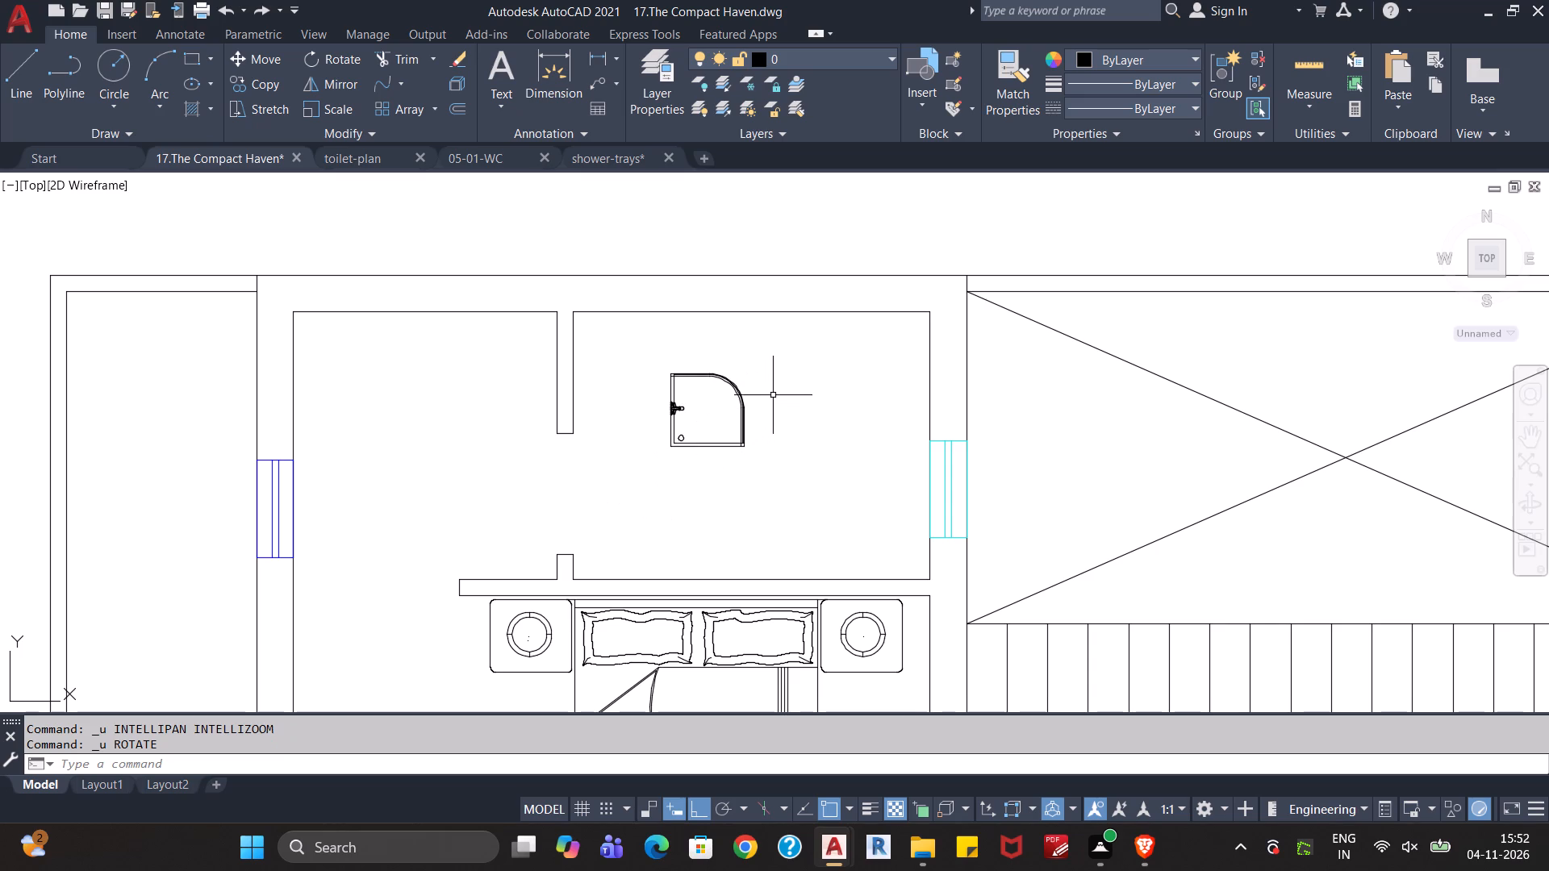
Copy the northwest bathroom's shower tray and paste it into the northeast bedroom's bathroom, near its west wall.
{"action": "left_click", "coordinate": [770, 389]}
{"action": "left_click", "coordinate": [695, 469]}
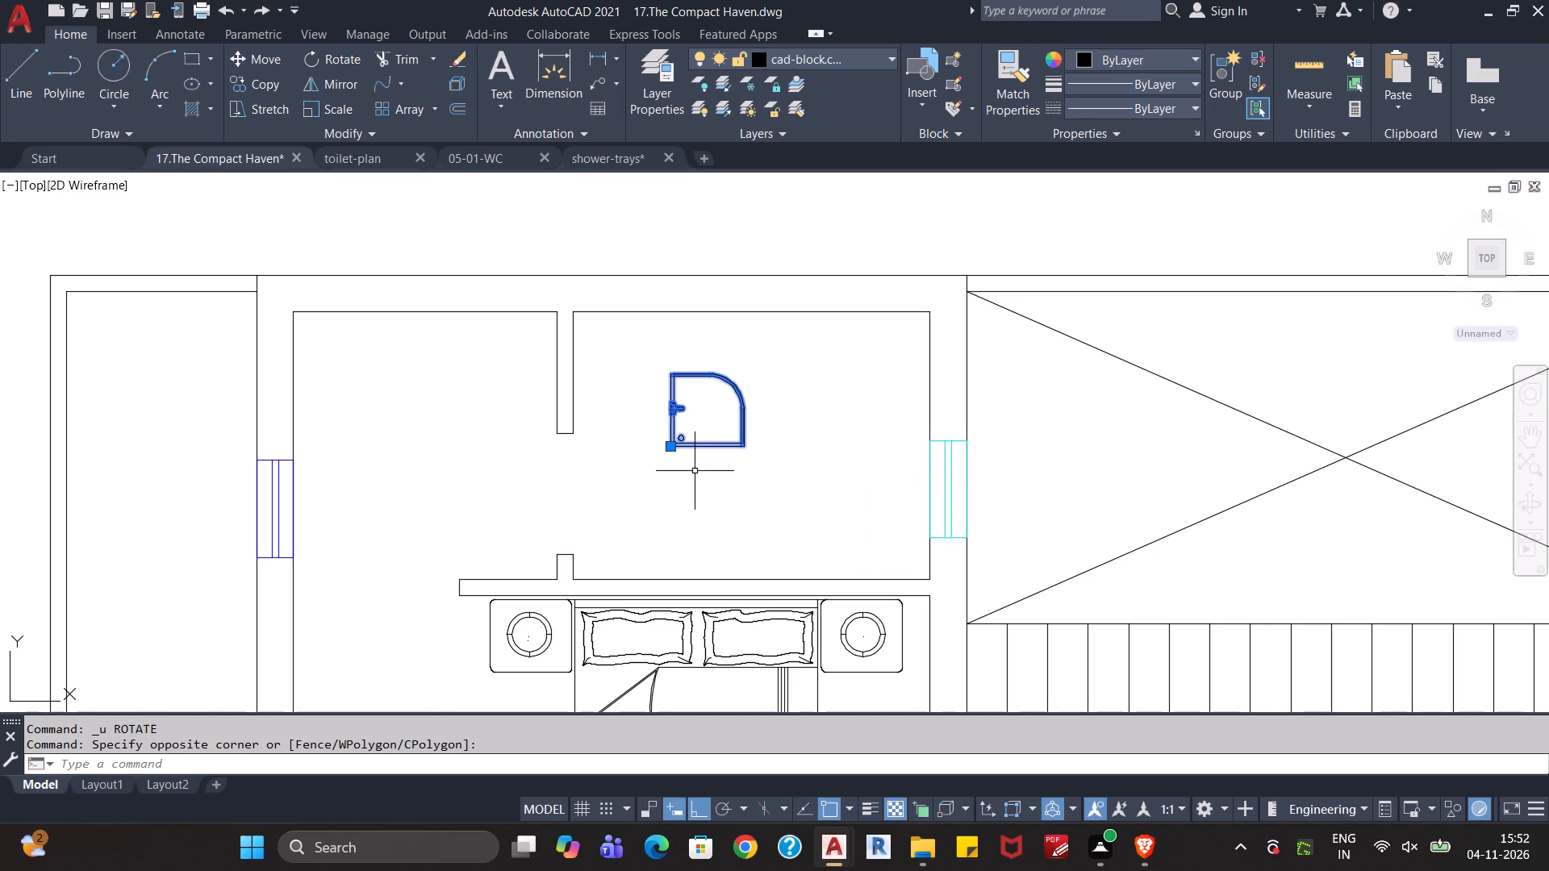
{"action": "key", "text": "ctrl+c"}
{"action": "middle_click_drag", "start_coordinate": [794, 456], "coordinate": [620, 467]}
{"action": "scroll", "coordinate": [619, 467], "scroll_direction": "down", "scroll_amount": 2}
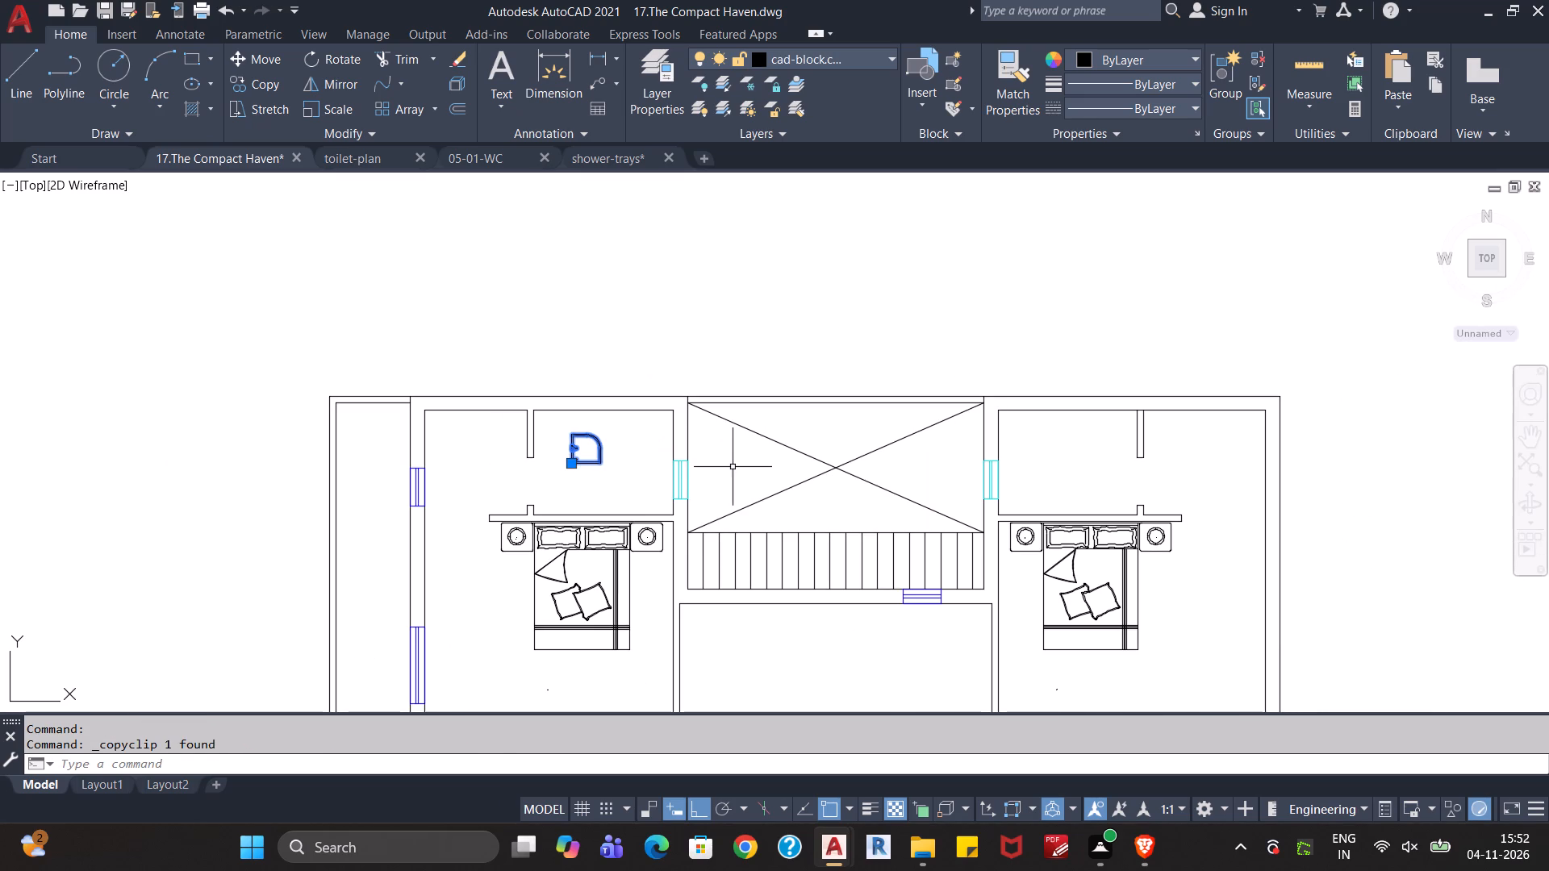
{"action": "key", "text": "ctrl+v"}
{"action": "left_click", "coordinate": [1038, 465]}
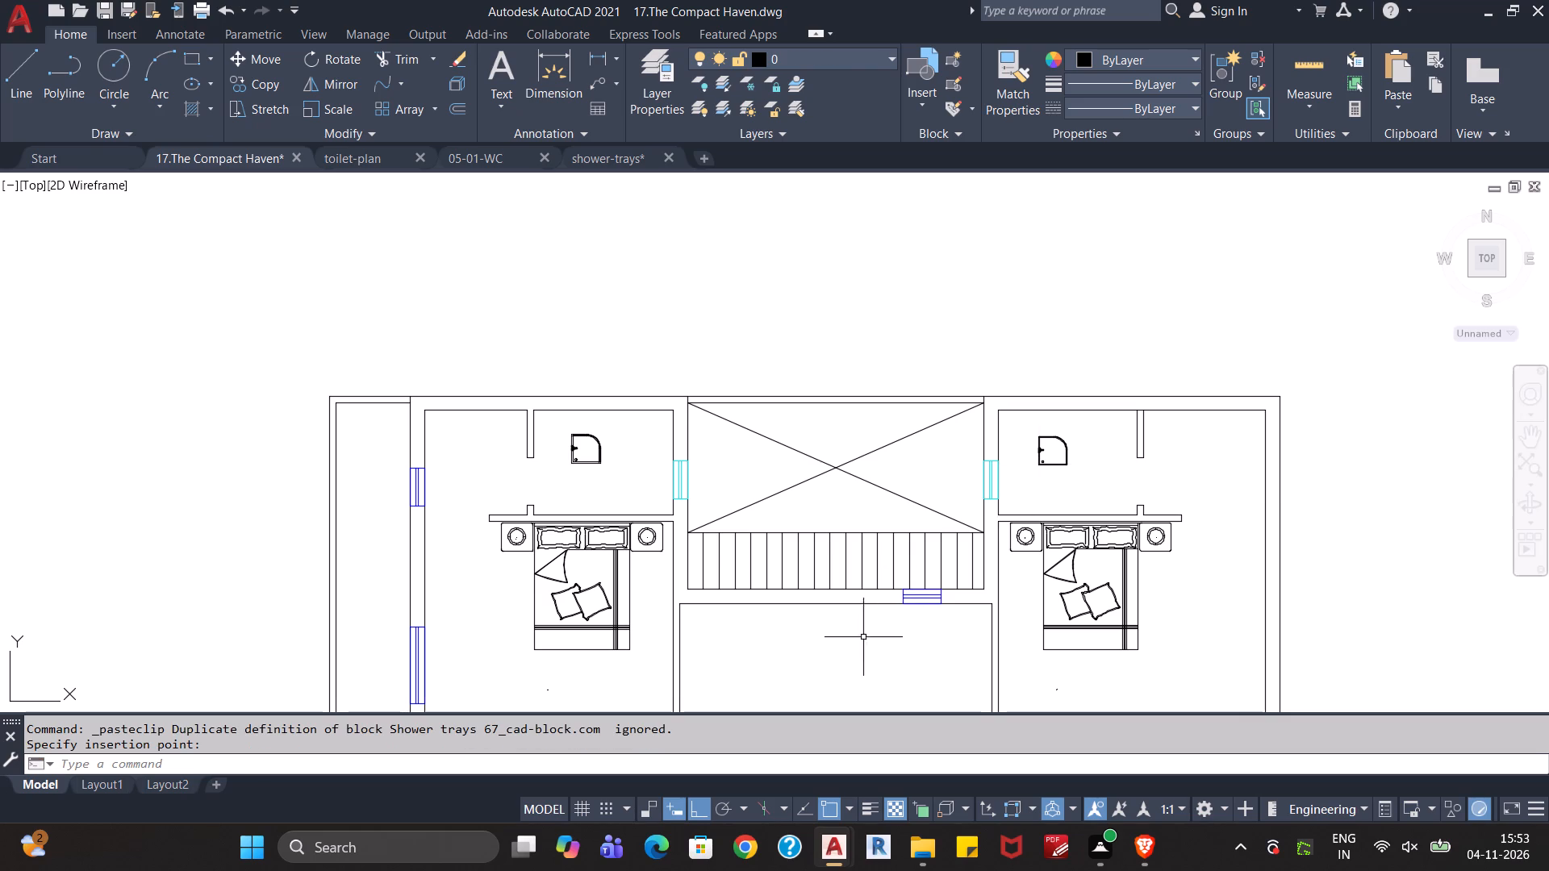
Paste another copy of the shower tray into the small bathroom north of the southwest bedroom, near its window wall.
{"action": "middle_click_drag", "start_coordinate": [851, 663], "coordinate": [919, 390]}
{"action": "scroll", "coordinate": [899, 456], "scroll_direction": "down", "scroll_amount": 1}
{"action": "middle_click_drag", "start_coordinate": [873, 540], "coordinate": [926, 354]}
{"action": "scroll", "coordinate": [926, 354], "scroll_direction": "down", "scroll_amount": 1}
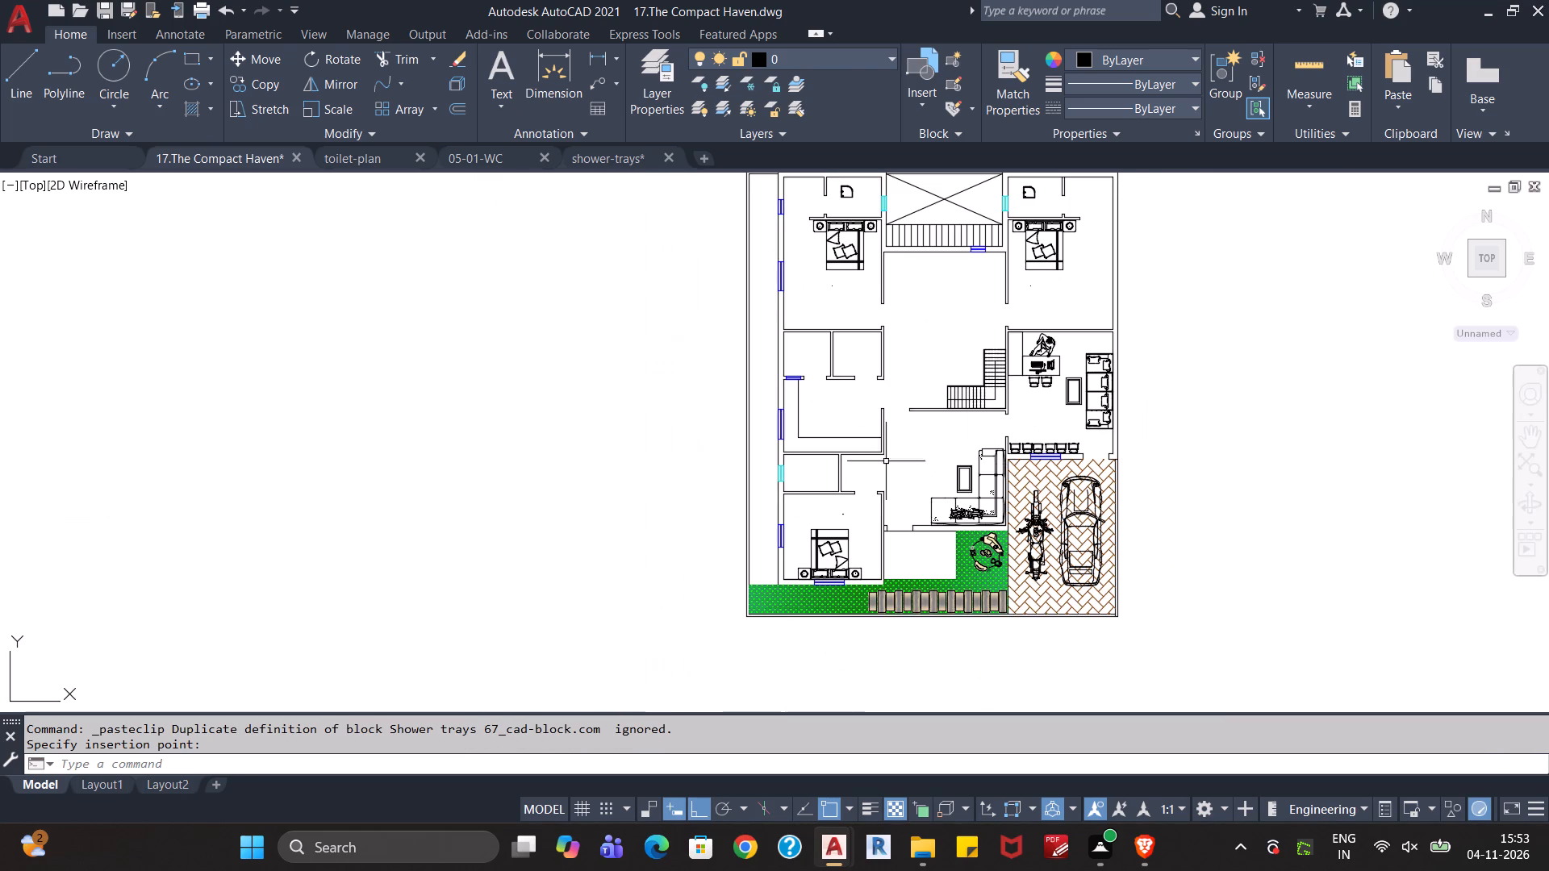
{"action": "scroll", "coordinate": [841, 501], "scroll_direction": "up", "scroll_amount": 3}
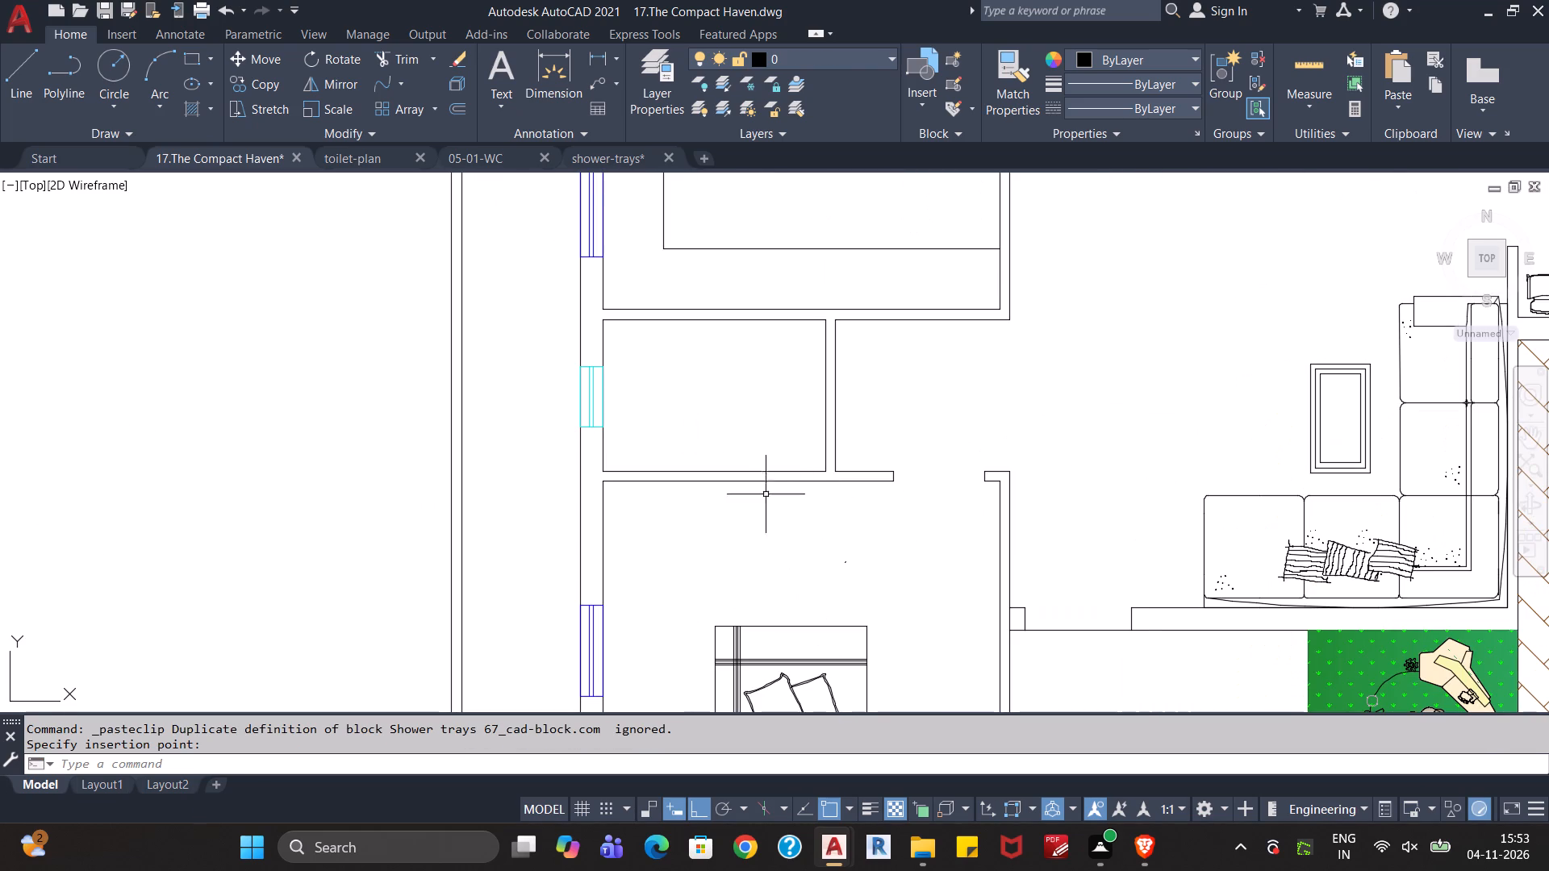
{"action": "middle_click_drag", "start_coordinate": [796, 539], "coordinate": [805, 515]}
{"action": "key", "text": "ctrl+v"}
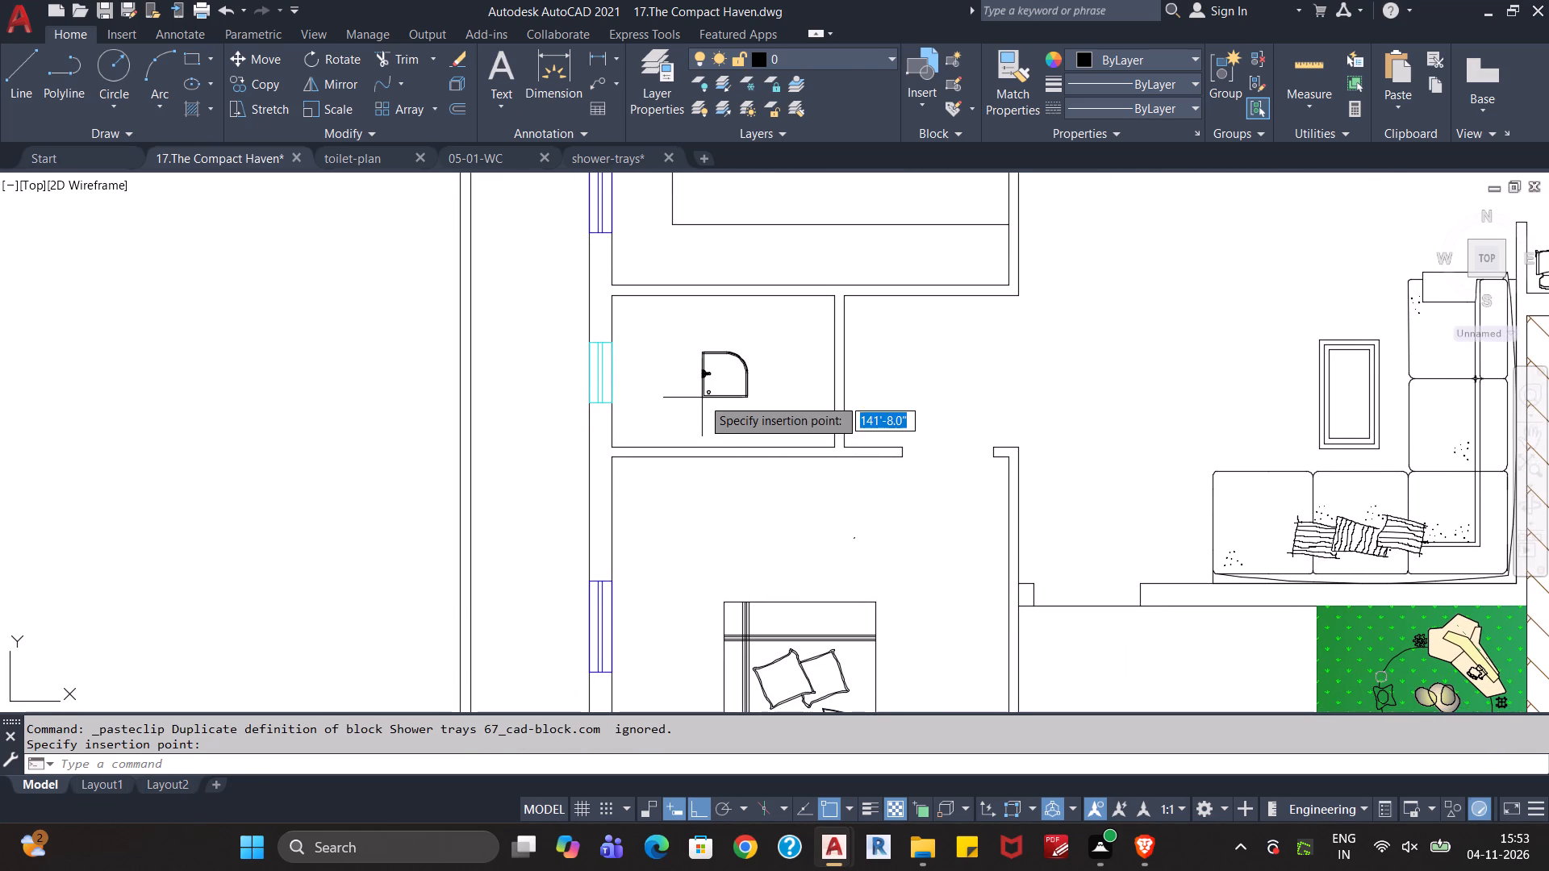
{"action": "left_click", "coordinate": [662, 378]}
Rotate the northwest bathroom's shower tray 270° about its southeast corner so the mixer is on the north side.
{"action": "scroll", "coordinate": [747, 386], "scroll_direction": "down", "scroll_amount": 4}
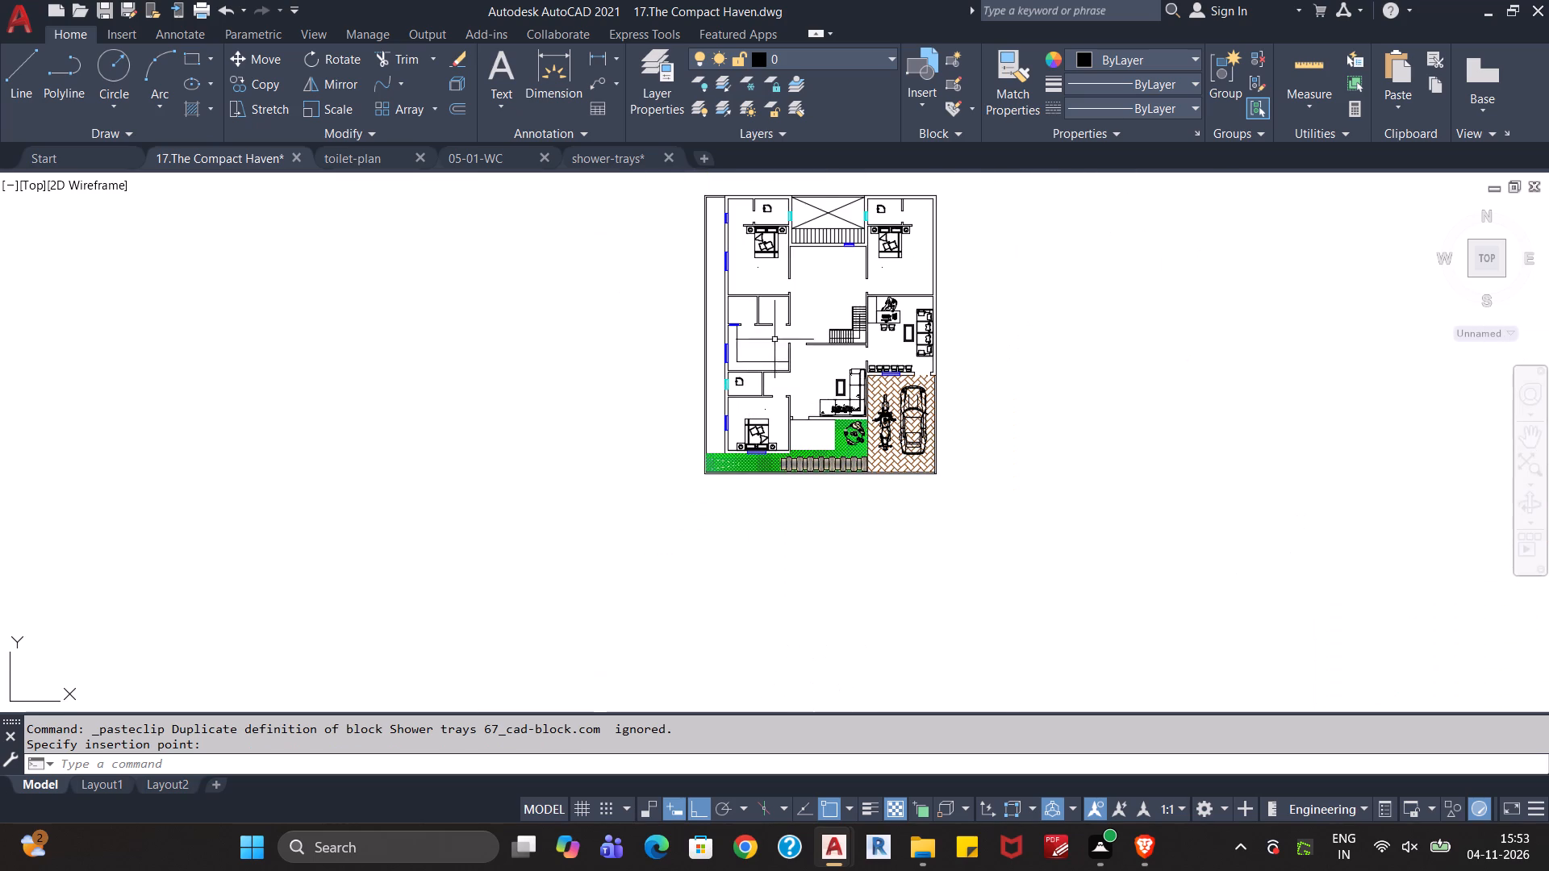
{"action": "middle_click_drag", "start_coordinate": [807, 329], "coordinate": [795, 427]}
{"action": "scroll", "coordinate": [752, 306], "scroll_direction": "up", "scroll_amount": 7}
{"action": "middle_click_drag", "start_coordinate": [831, 352], "coordinate": [786, 471]}
{"action": "left_click_drag", "start_coordinate": [831, 320], "coordinate": [820, 340]}
{"action": "left_click", "coordinate": [741, 466]}
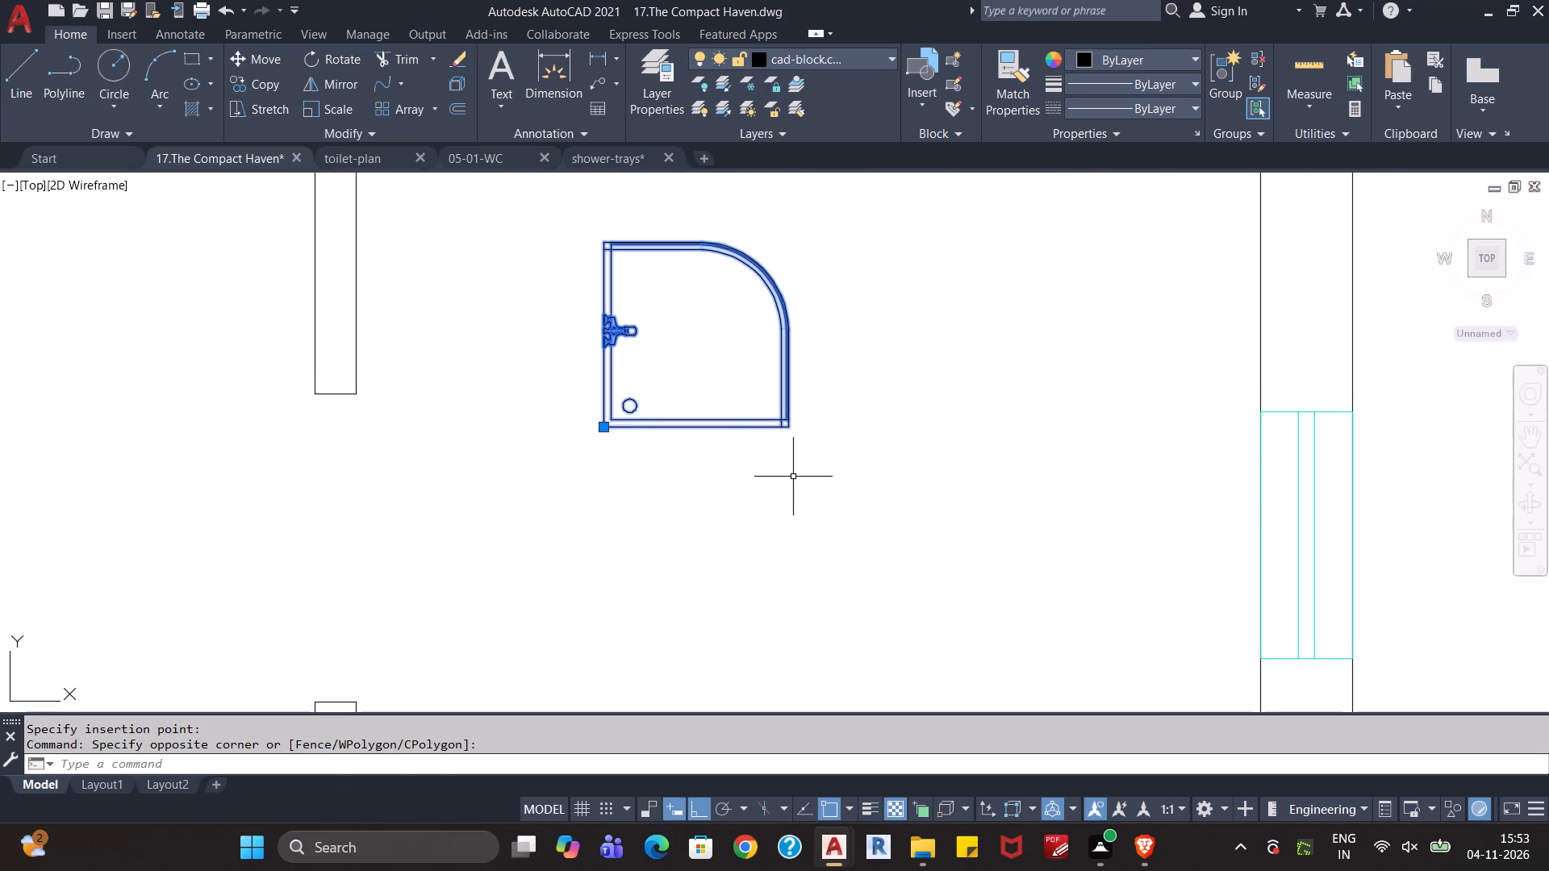
{"action": "type", "text": "ro"}
{"action": "key", "text": "Return"}
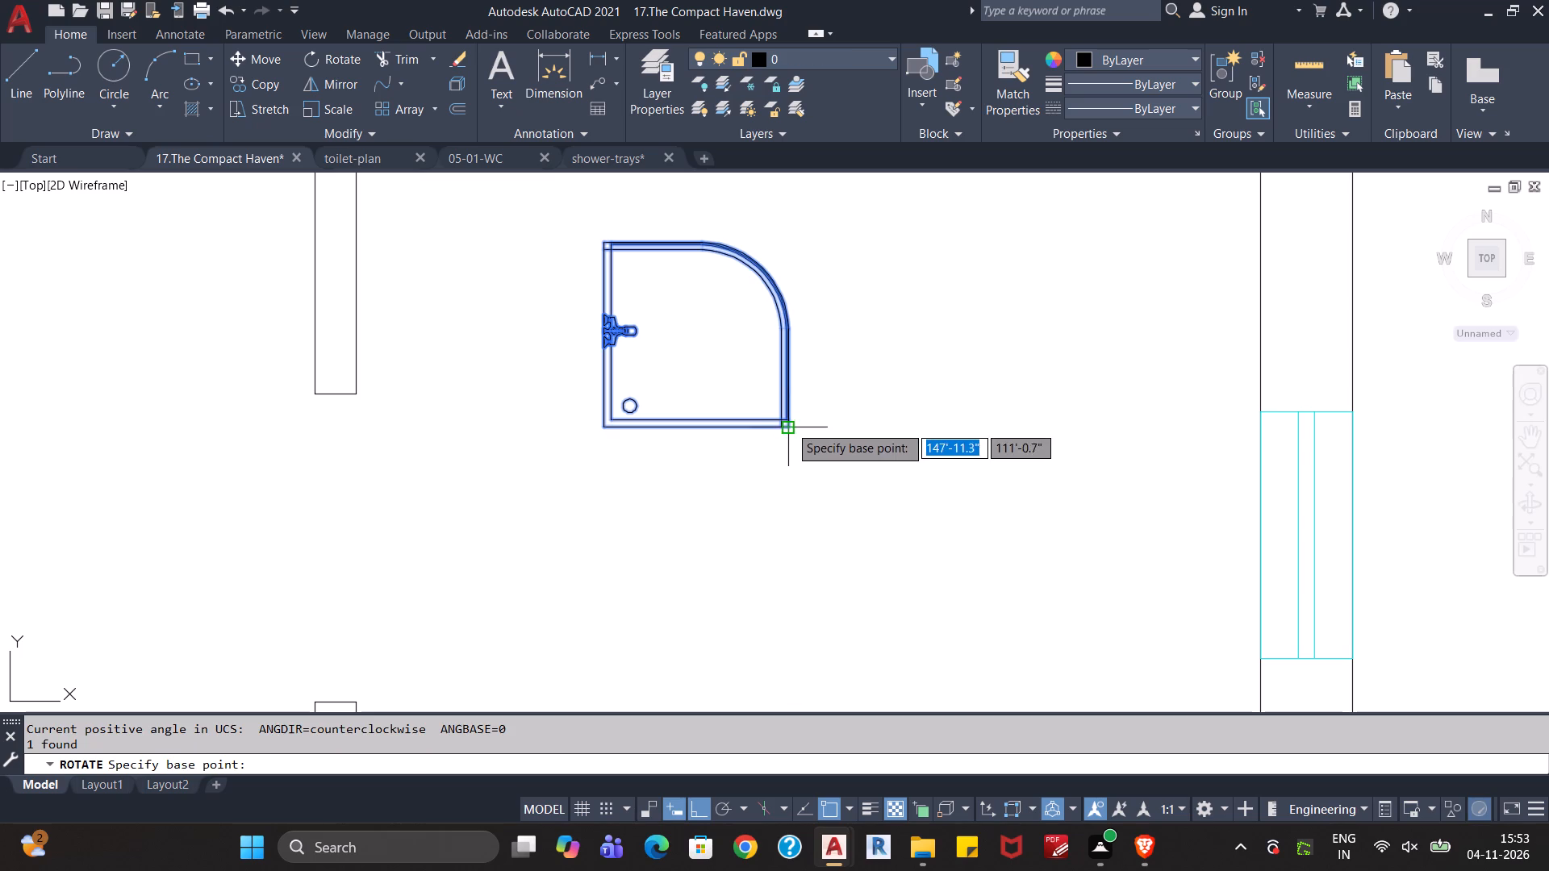
{"action": "left_click", "coordinate": [790, 425]}
{"action": "left_click", "coordinate": [771, 479]}
Rotate the northwest bathroom's shower tray 270° about its centre so the mixer is on the east side.
{"action": "middle_click_drag", "start_coordinate": [997, 383], "coordinate": [983, 449]}
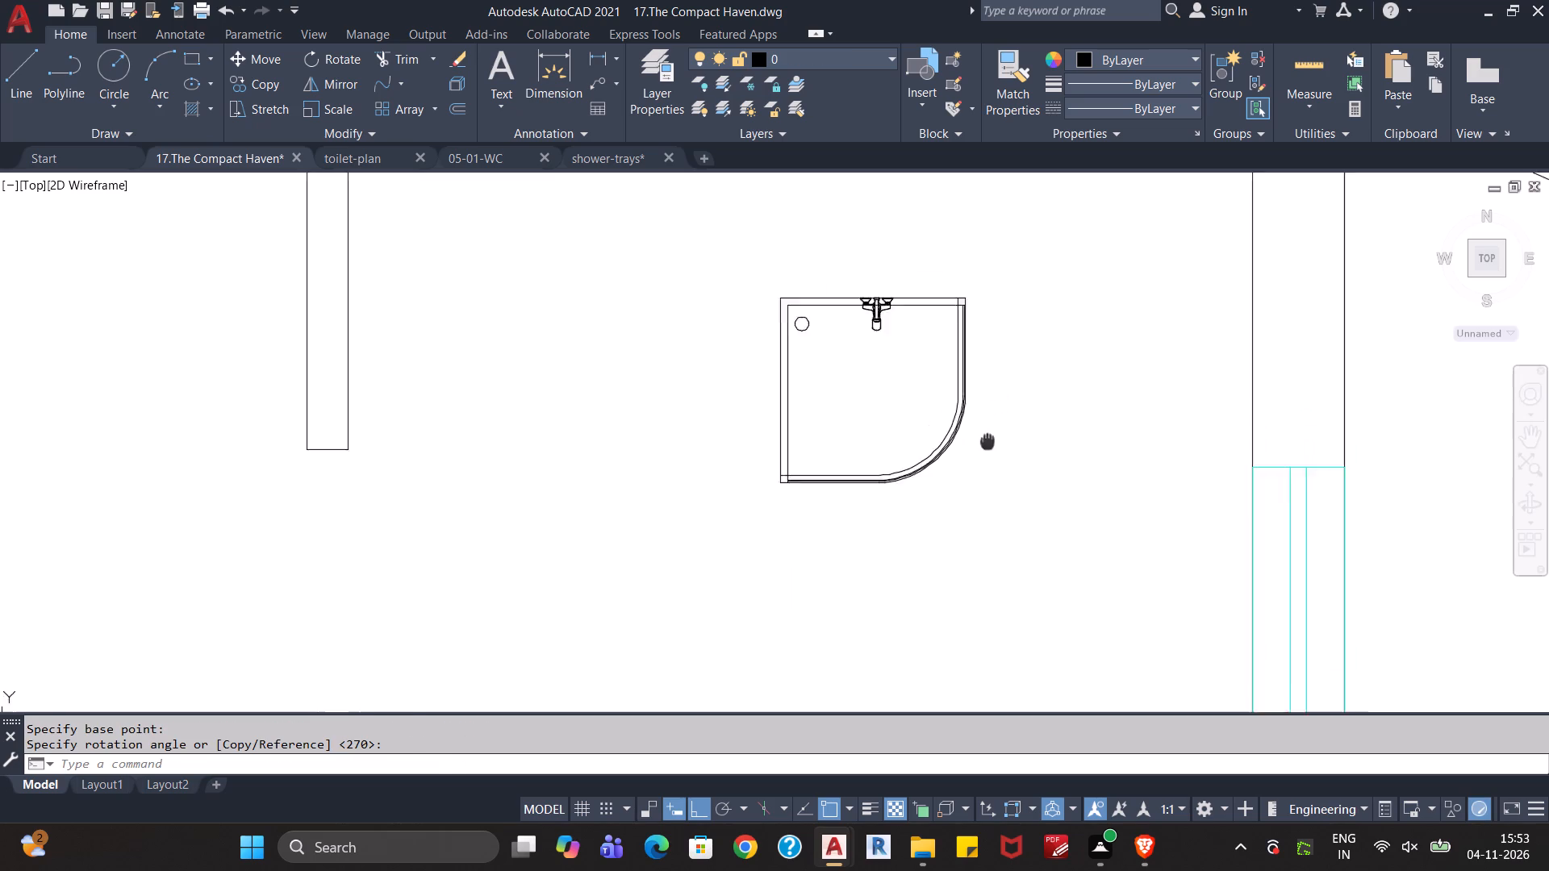
{"action": "middle_click_drag", "start_coordinate": [983, 449], "coordinate": [914, 511]}
{"action": "scroll", "coordinate": [893, 527], "scroll_direction": "down", "scroll_amount": 1}
{"action": "middle_click_drag", "start_coordinate": [930, 544], "coordinate": [884, 443]}
{"action": "scroll", "coordinate": [884, 443], "scroll_direction": "down", "scroll_amount": 1}
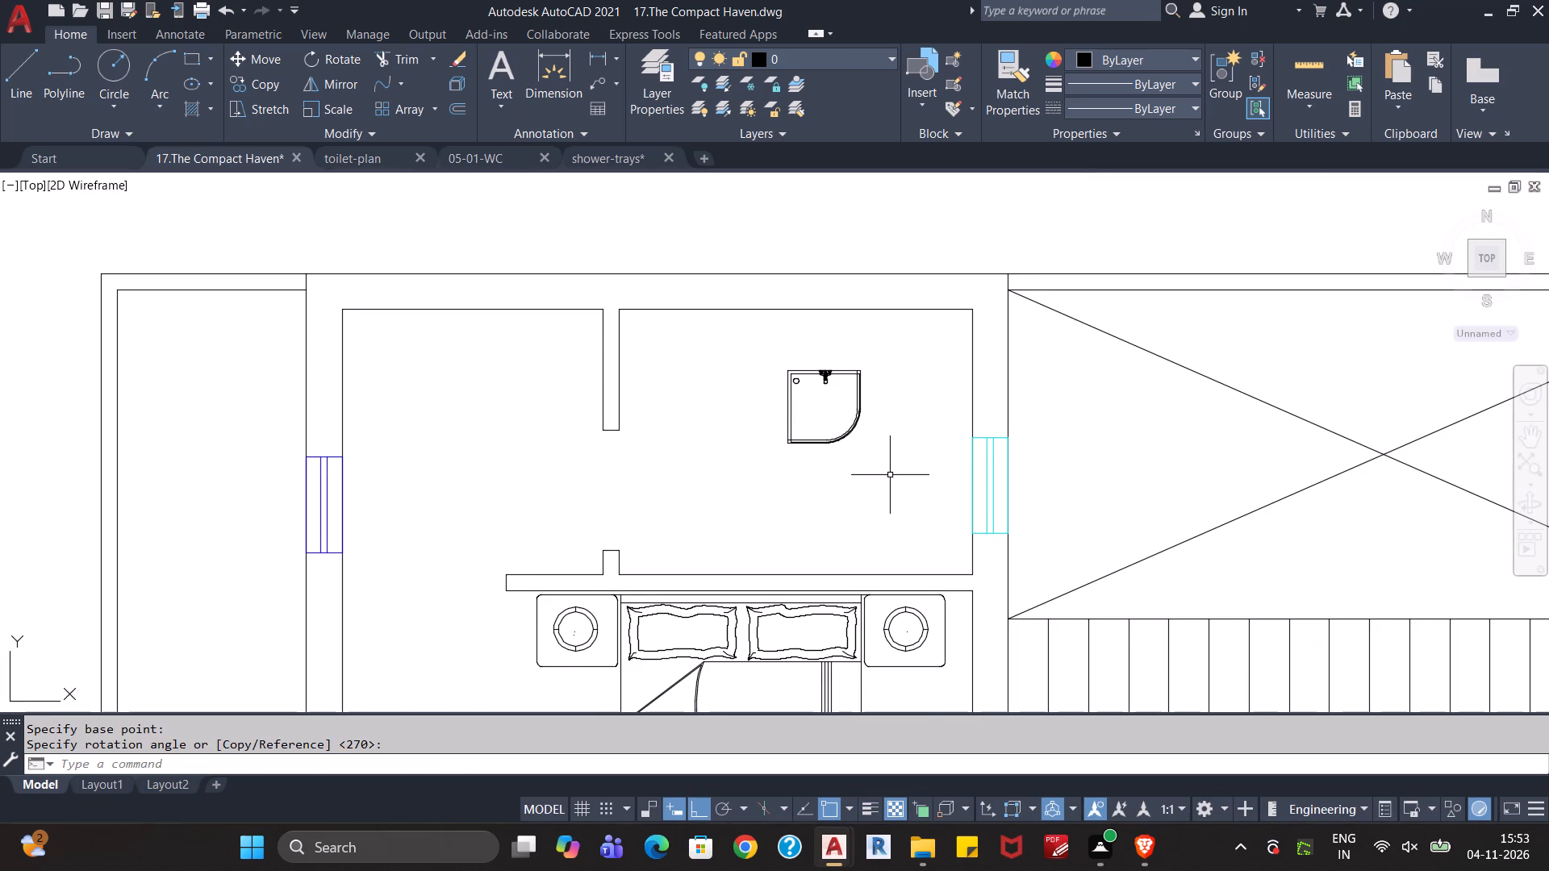
{"action": "middle_click_drag", "start_coordinate": [891, 477], "coordinate": [887, 465]}
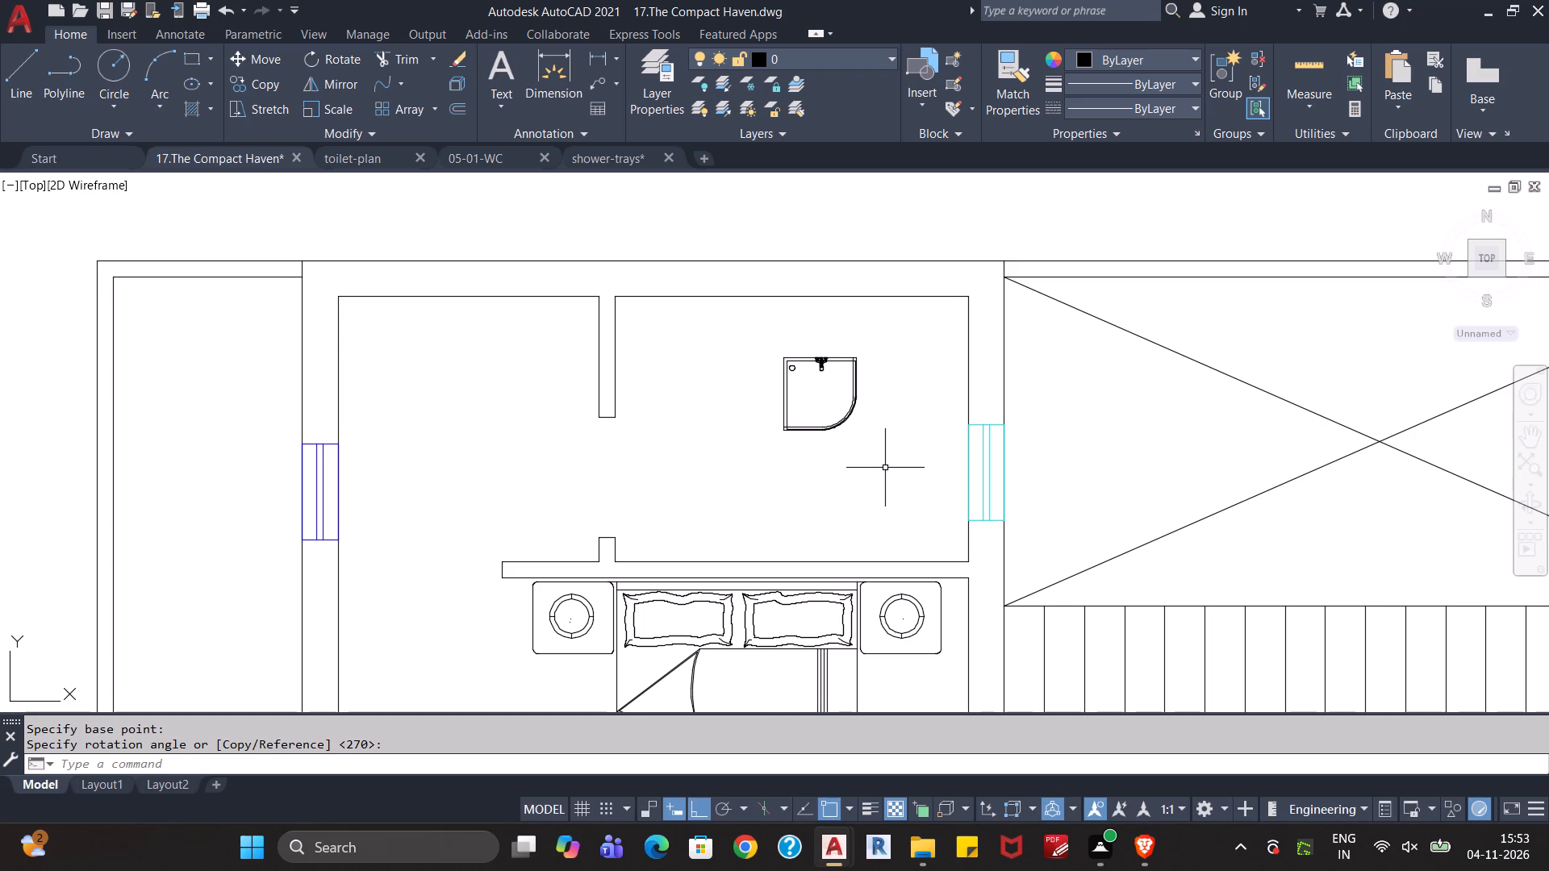
{"action": "left_click", "coordinate": [879, 351]}
{"action": "left_click", "coordinate": [849, 409]}
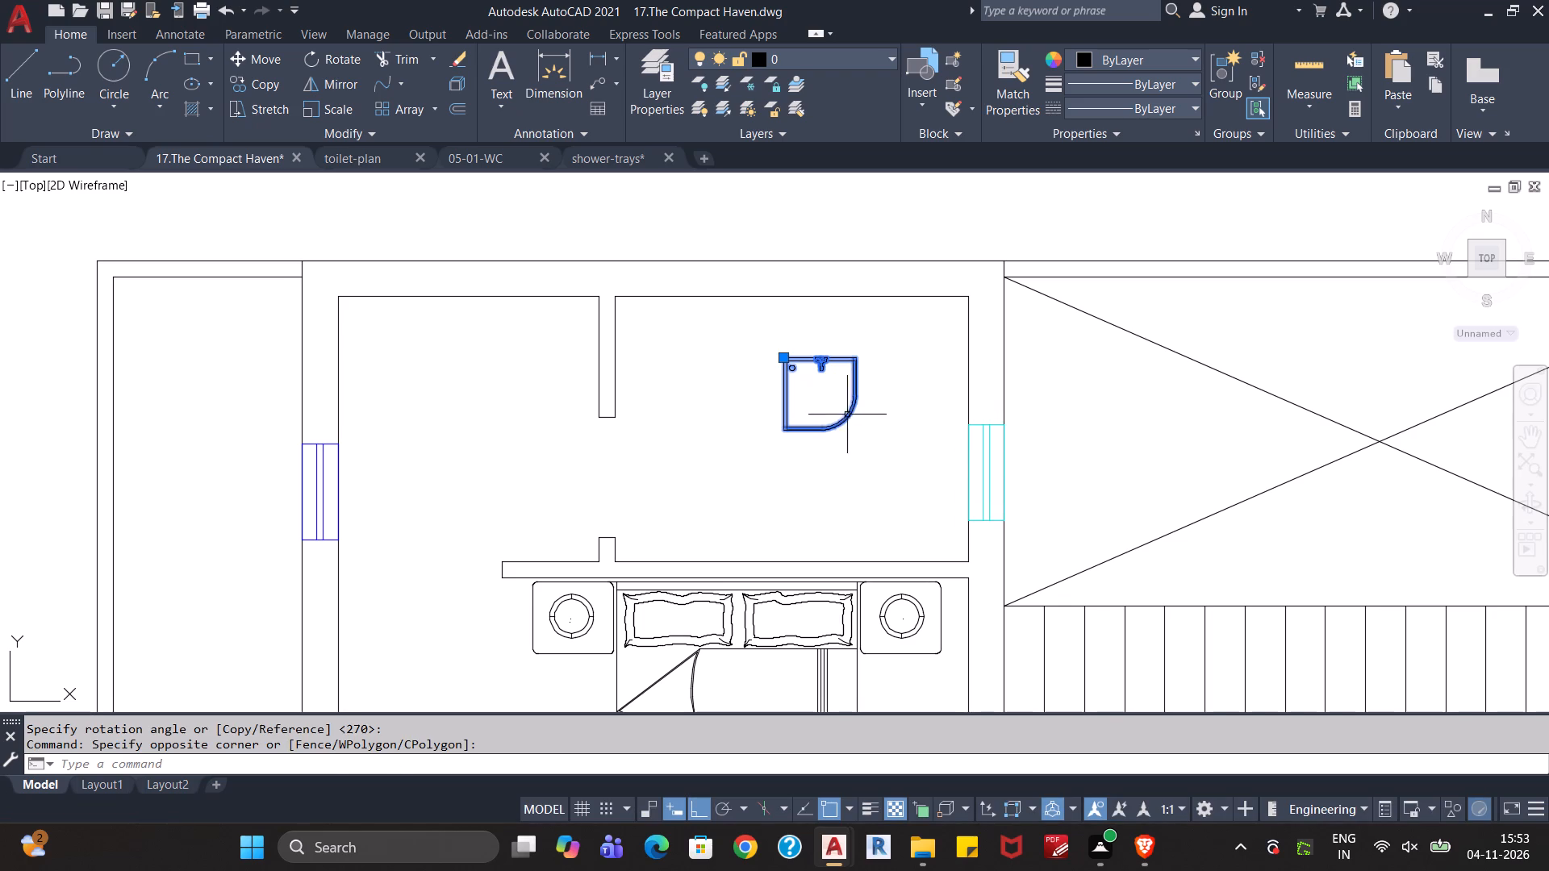
{"action": "type", "text": "ro"}
{"action": "key", "text": "Return"}
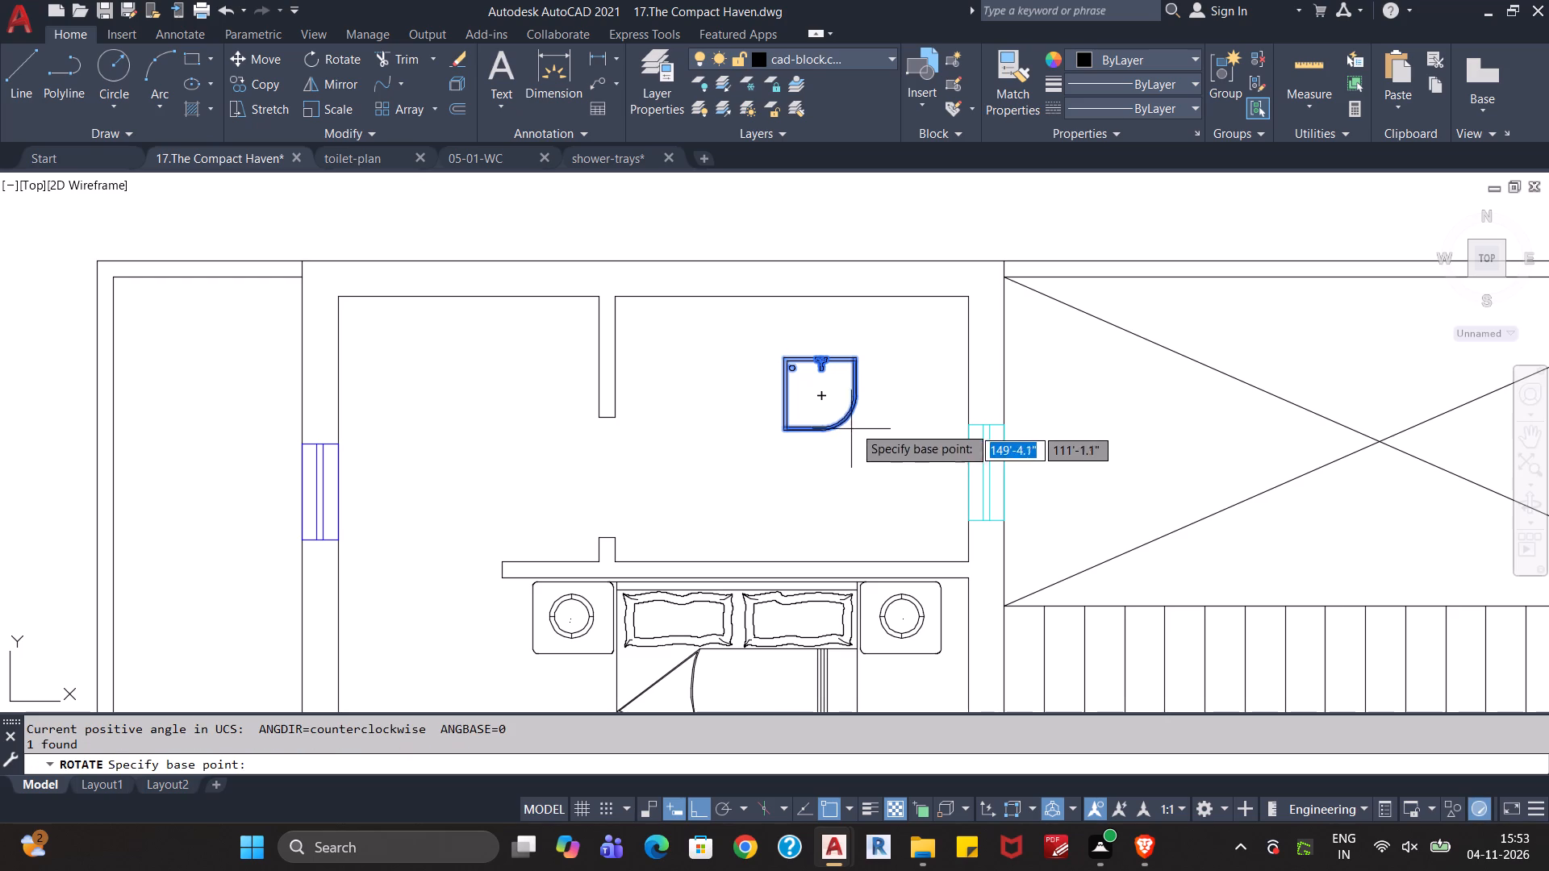
{"action": "left_click", "coordinate": [821, 398]}
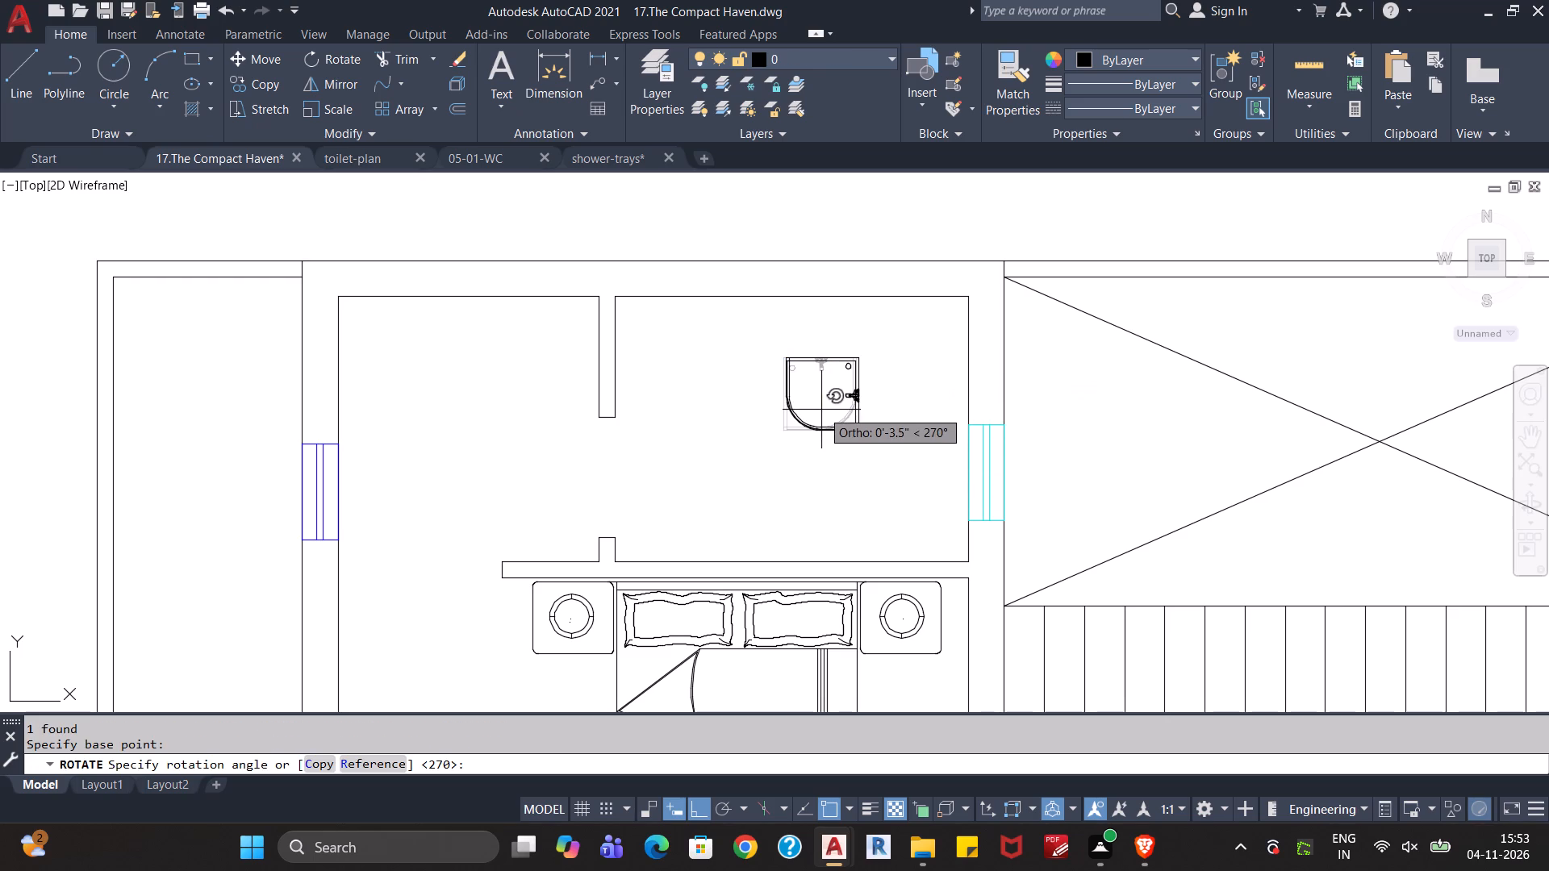
{"action": "left_click", "coordinate": [821, 410]}
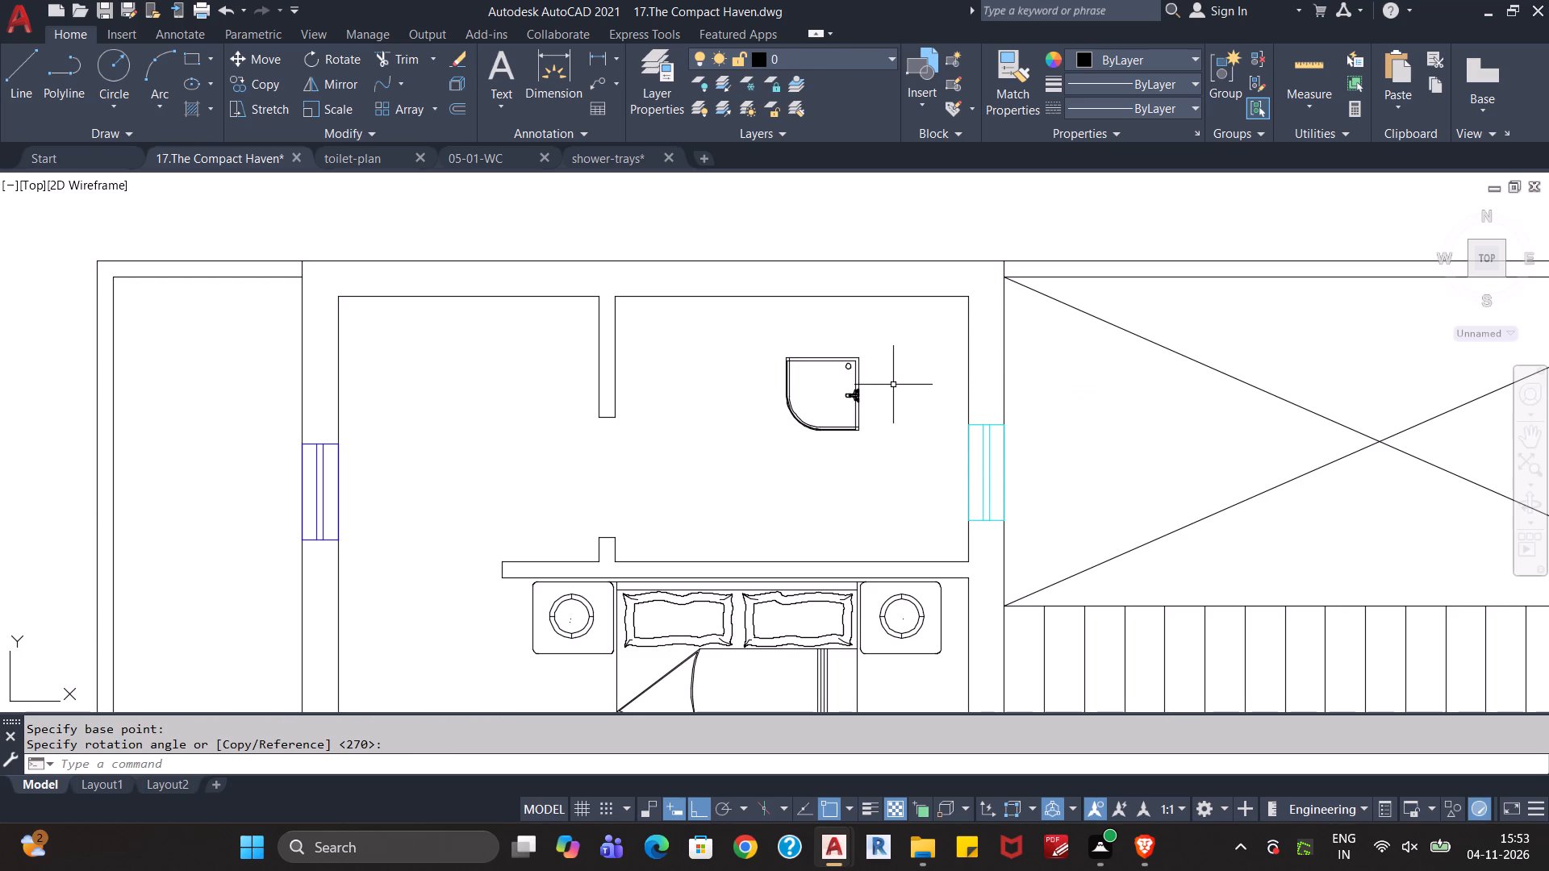
Scale up the northwest bathroom's shower tray by a factor of about 1.9, using a base point near its drain.
{"action": "left_click", "coordinate": [887, 376]}
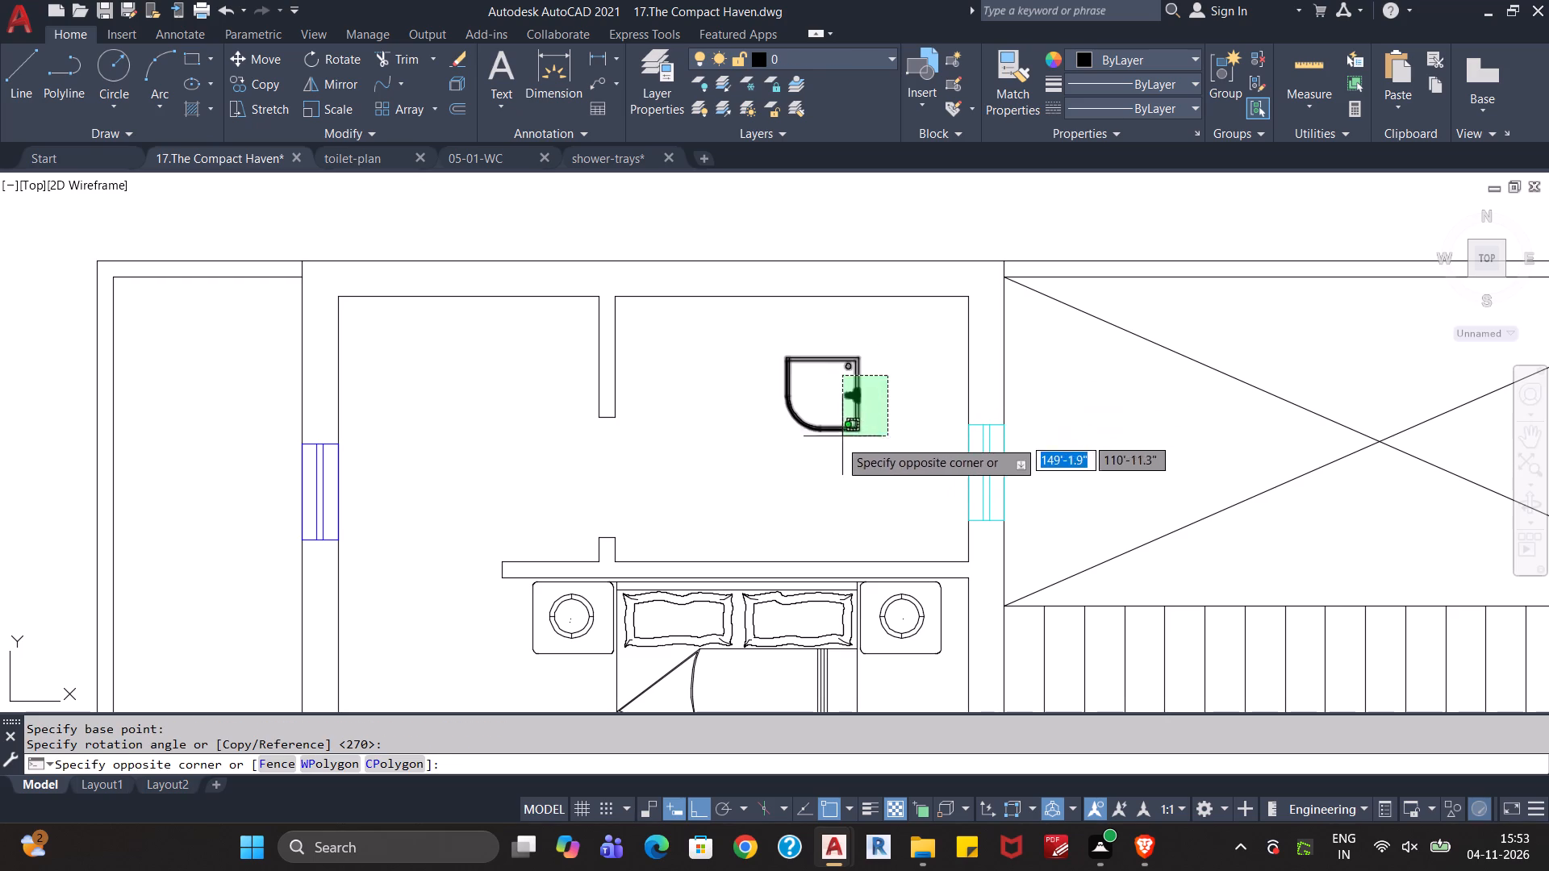
{"action": "left_click", "coordinate": [833, 452]}
{"action": "type", "text": "sc"}
{"action": "key", "text": "Return"}
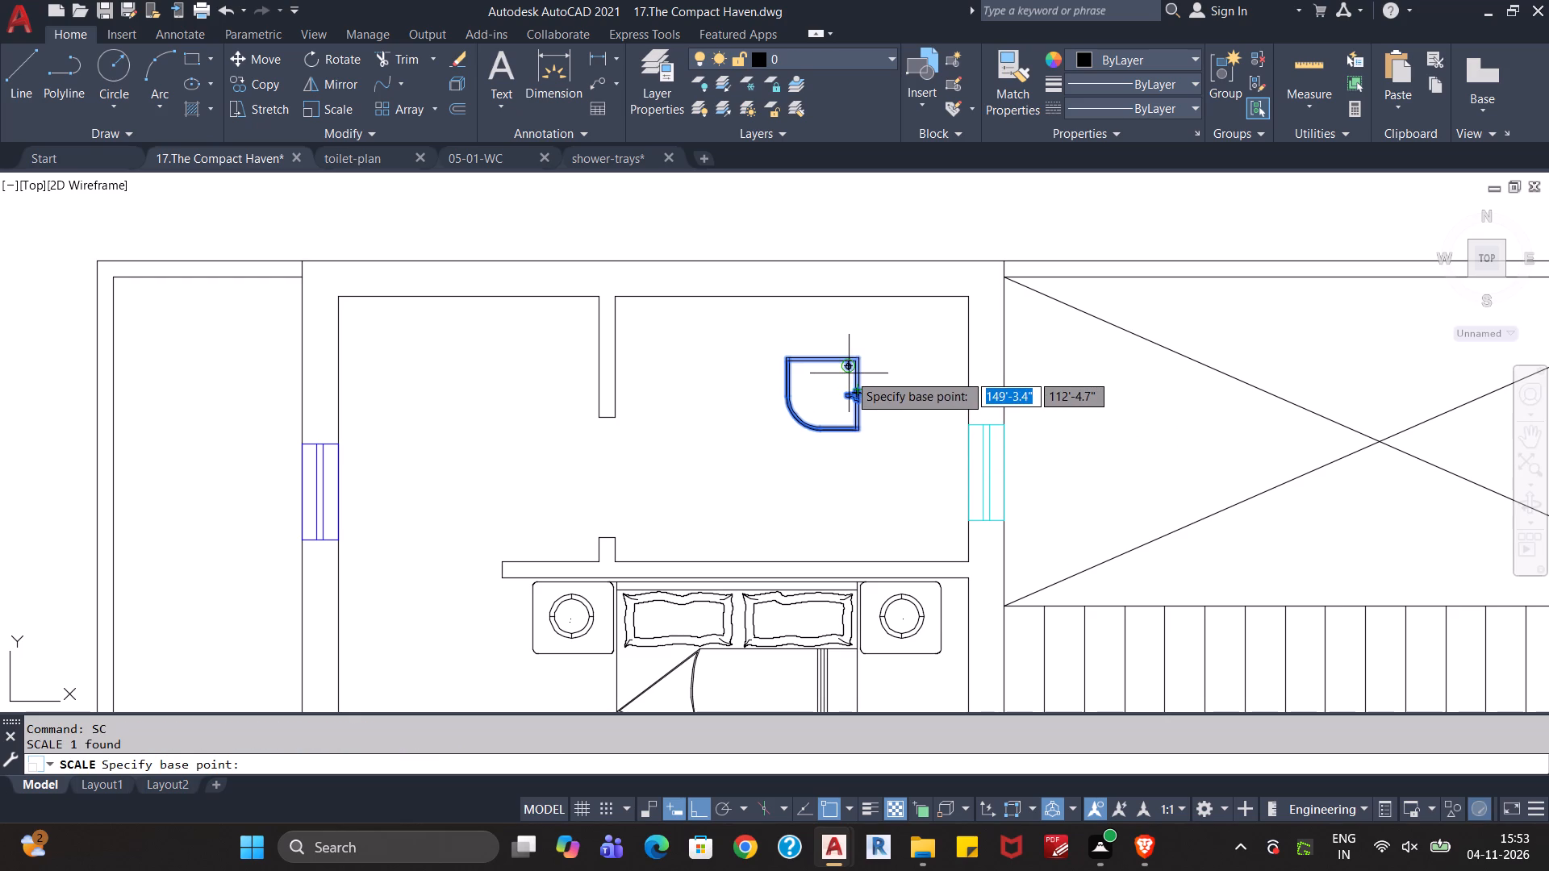
{"action": "left_click", "coordinate": [849, 373]}
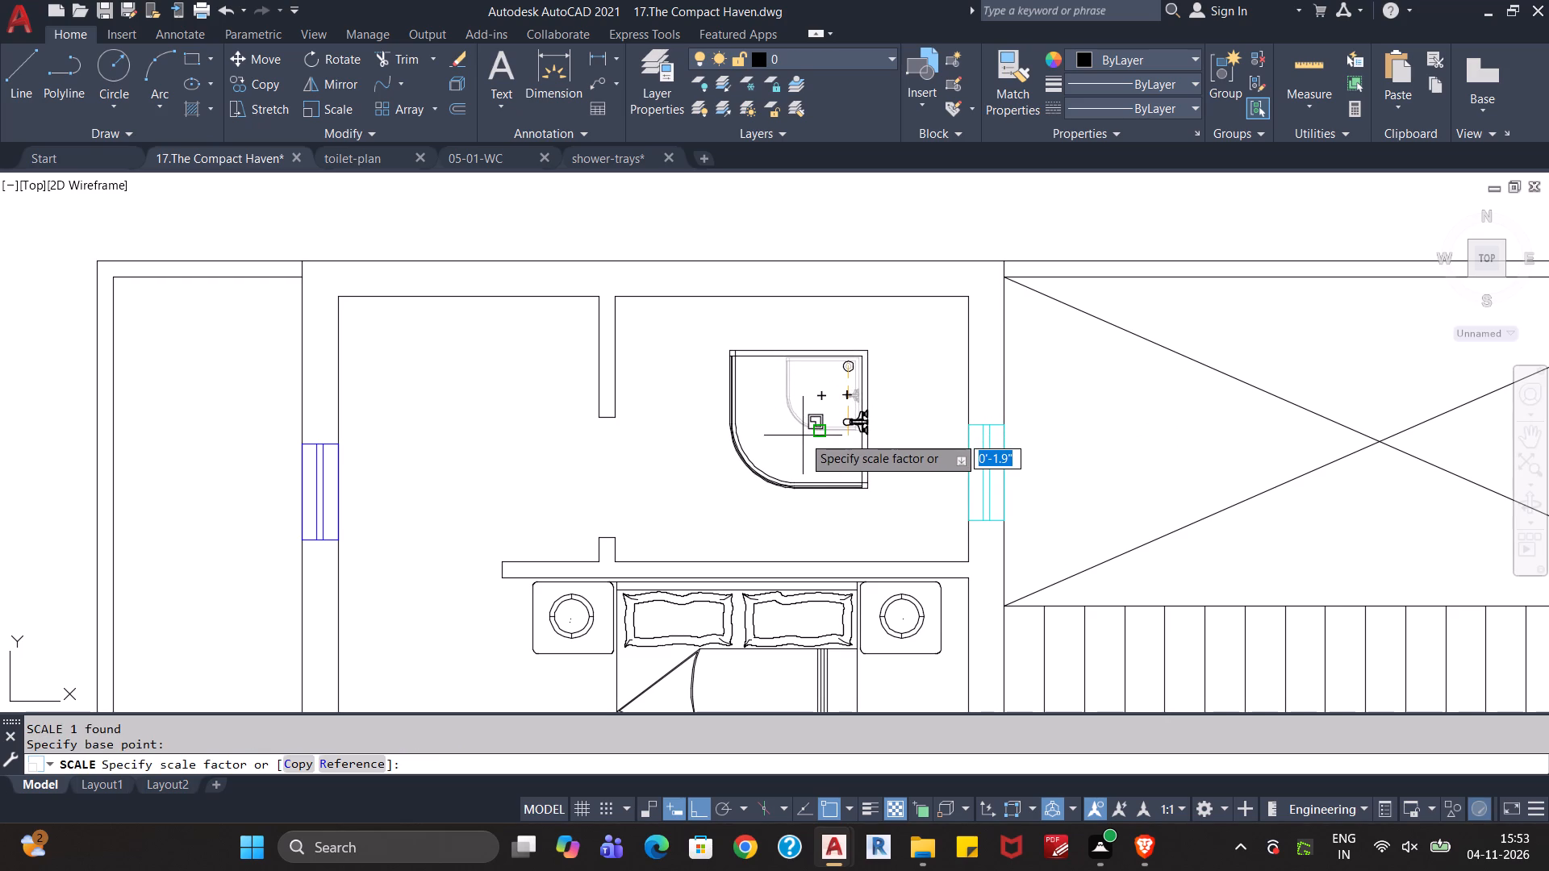
{"action": "left_click", "coordinate": [804, 433]}
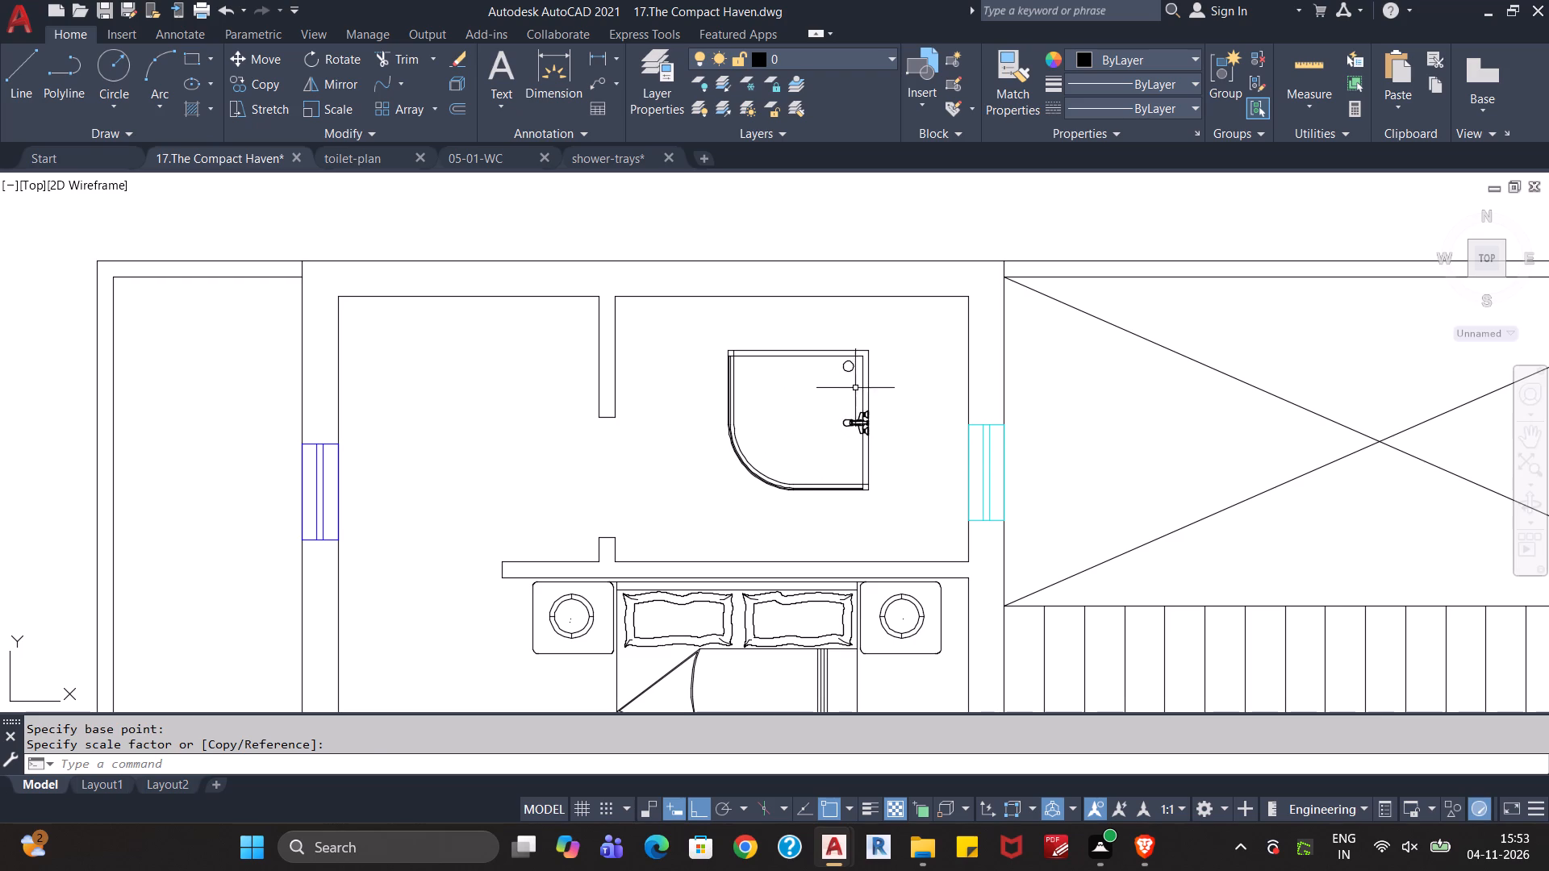
Move the shower tray by its northeast corner into the northeast inner corner of the northwest bathroom.
{"action": "left_click", "coordinate": [862, 381]}
{"action": "key", "text": "m"}
{"action": "key", "text": "Return"}
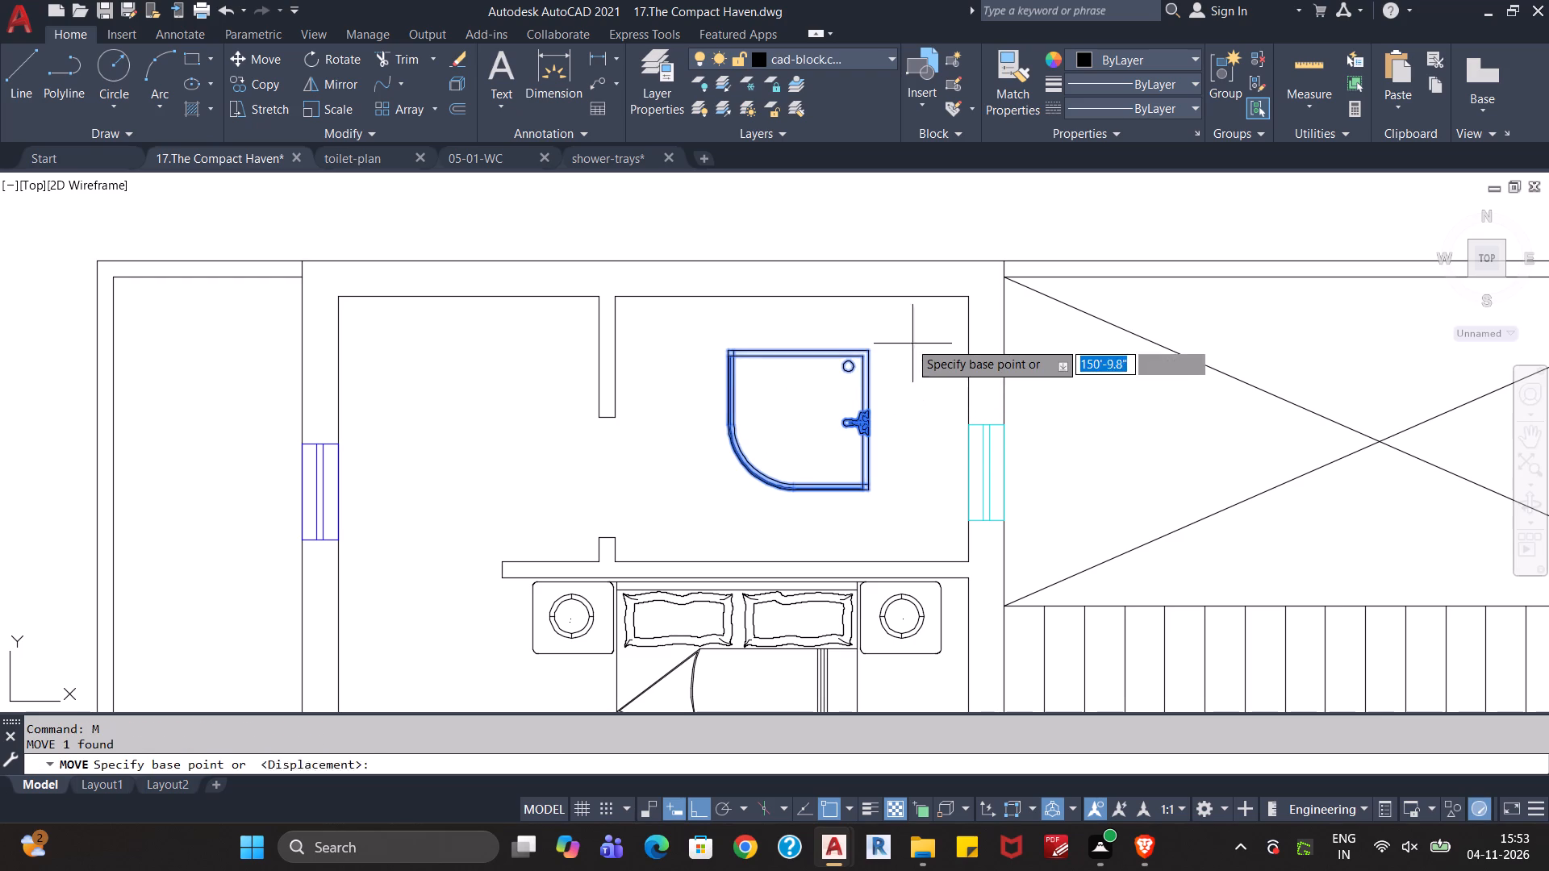
{"action": "left_click", "coordinate": [868, 353]}
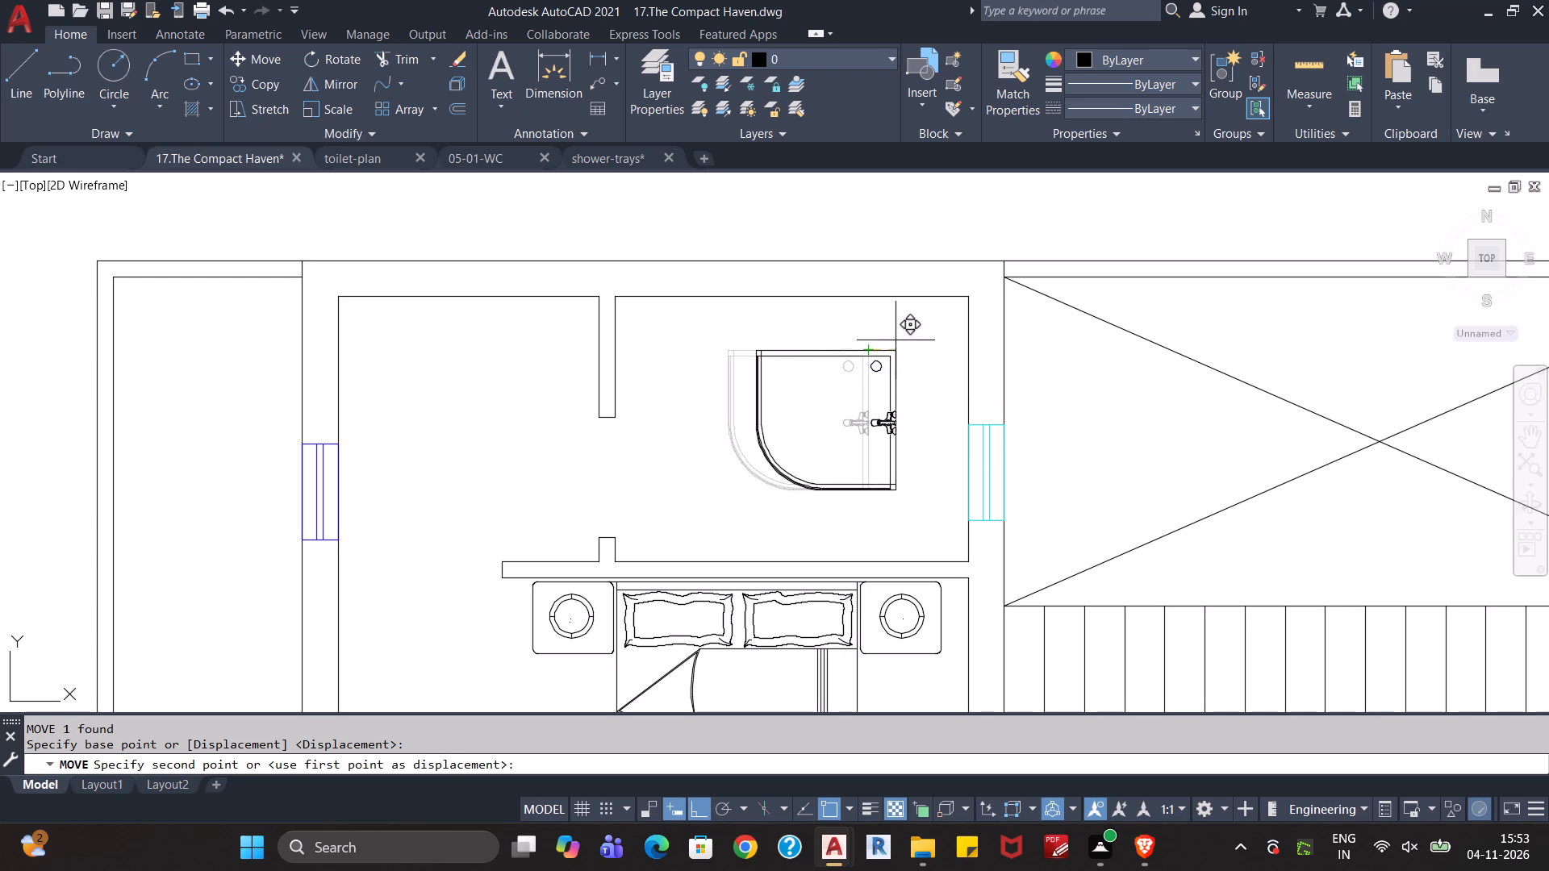
{"action": "left_click", "coordinate": [962, 297]}
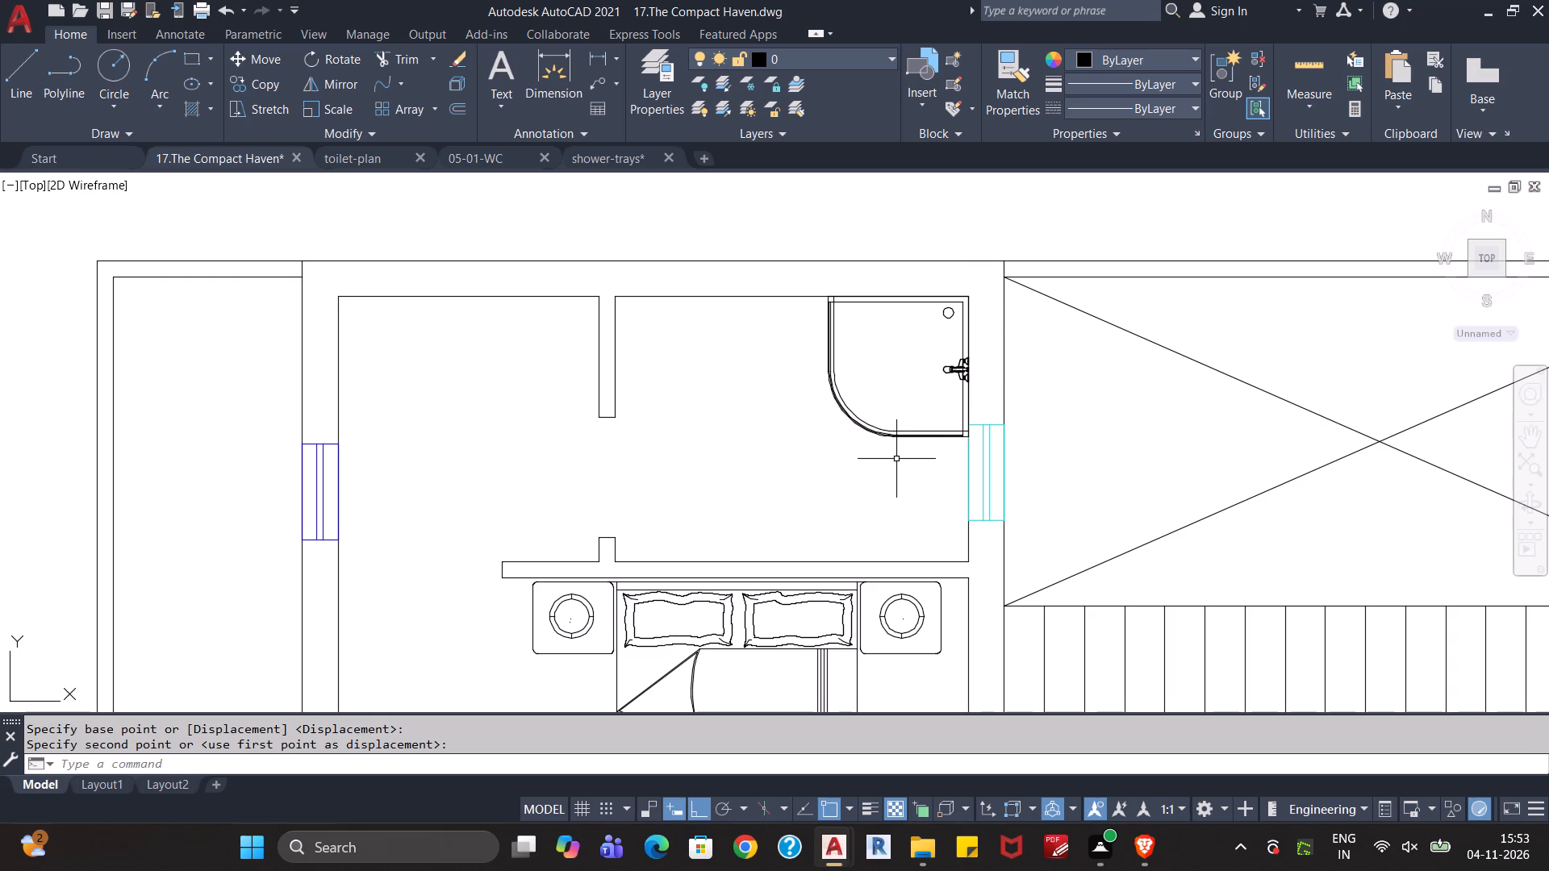
{"action": "key", "text": "Escape"}
{"action": "key", "text": "Escape"}
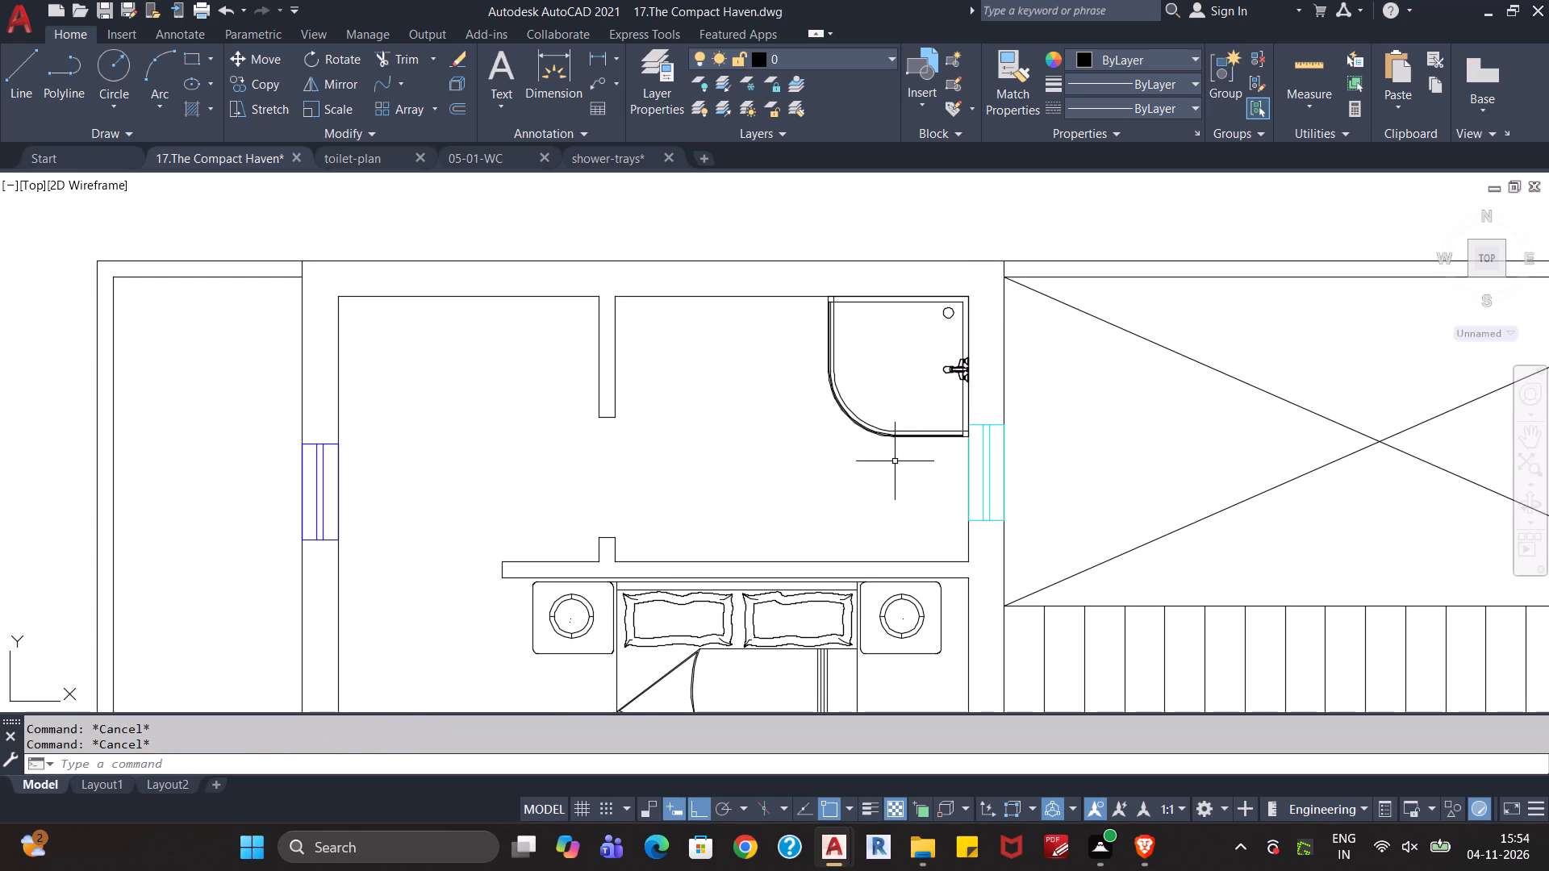
Examine the northwest bathroom's shower placement and the surrounding rooms of the floor plan.
{"action": "scroll", "coordinate": [895, 461], "scroll_direction": "down", "scroll_amount": 1}
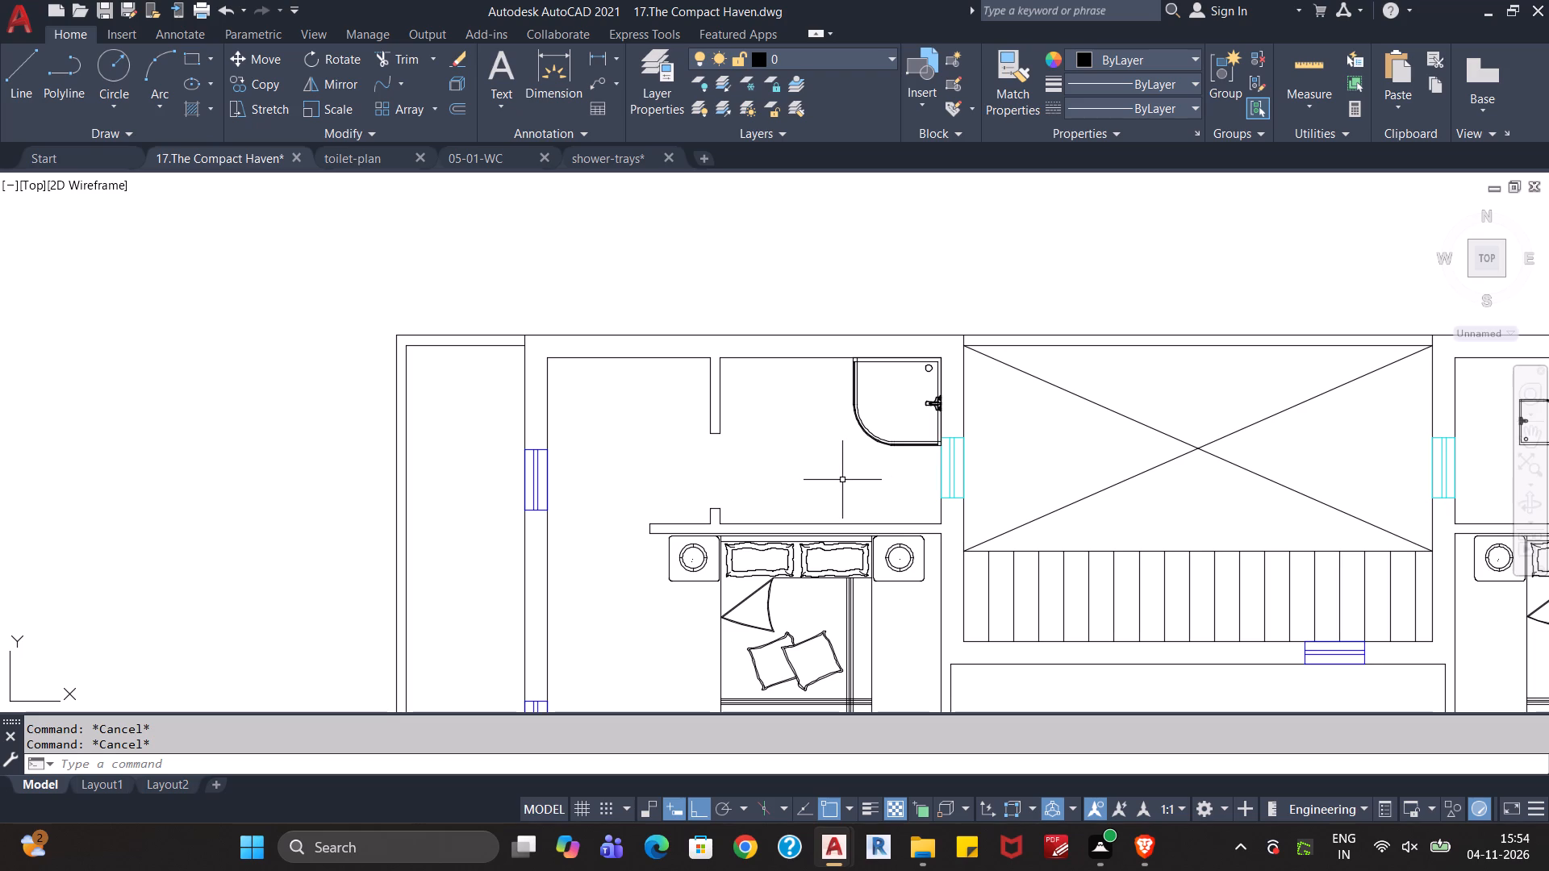
{"action": "middle_click_drag", "start_coordinate": [862, 490], "coordinate": [850, 458]}
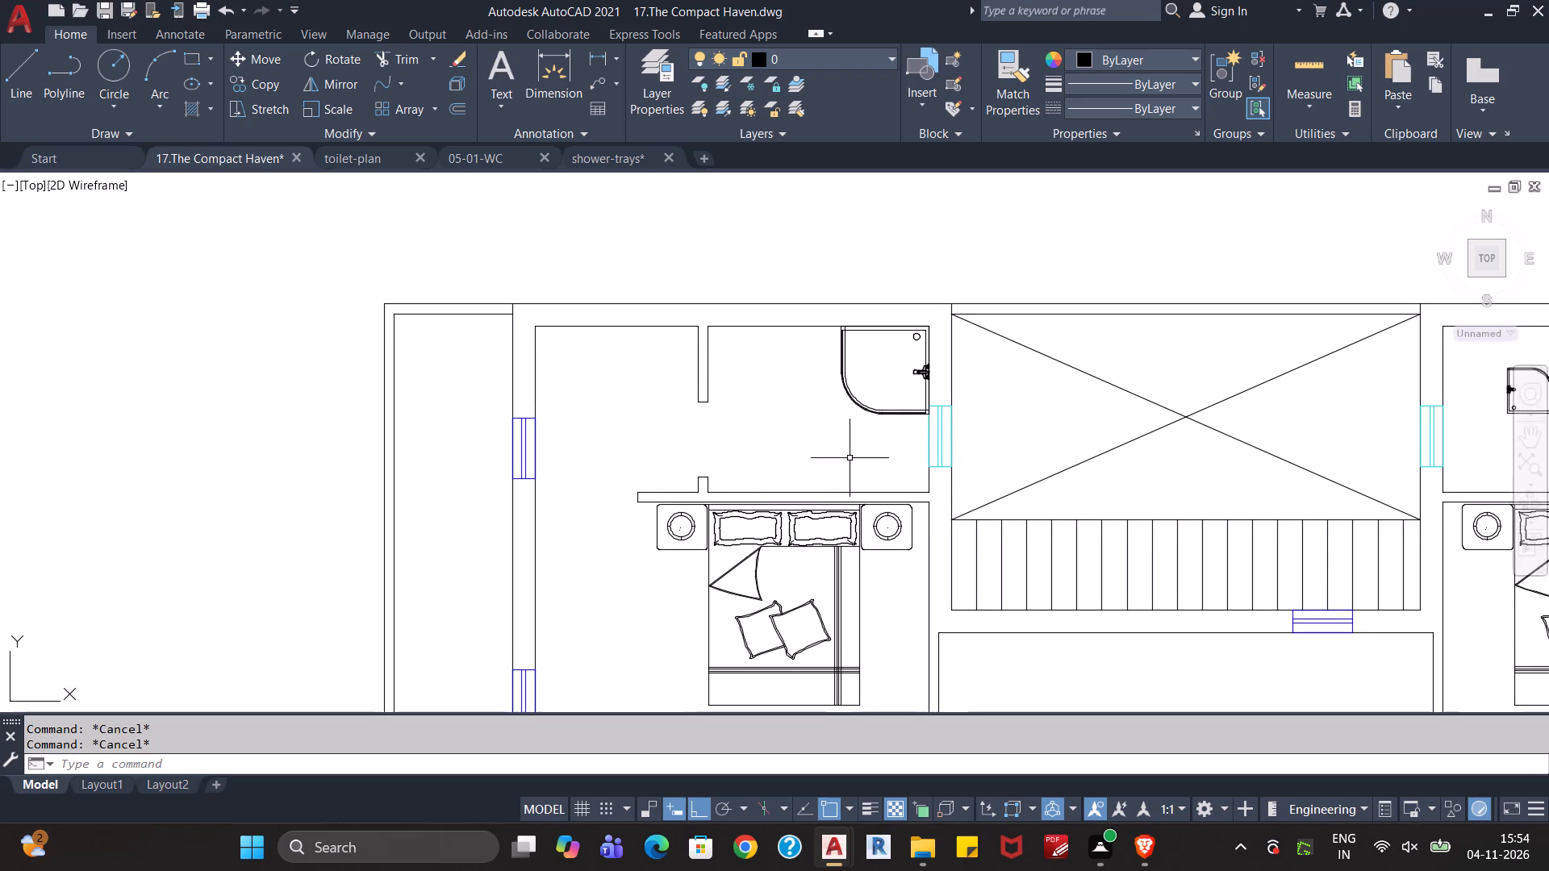
{"action": "scroll", "coordinate": [850, 458], "scroll_direction": "down", "scroll_amount": 1}
{"action": "middle_click_drag", "start_coordinate": [833, 457], "coordinate": [836, 438]}
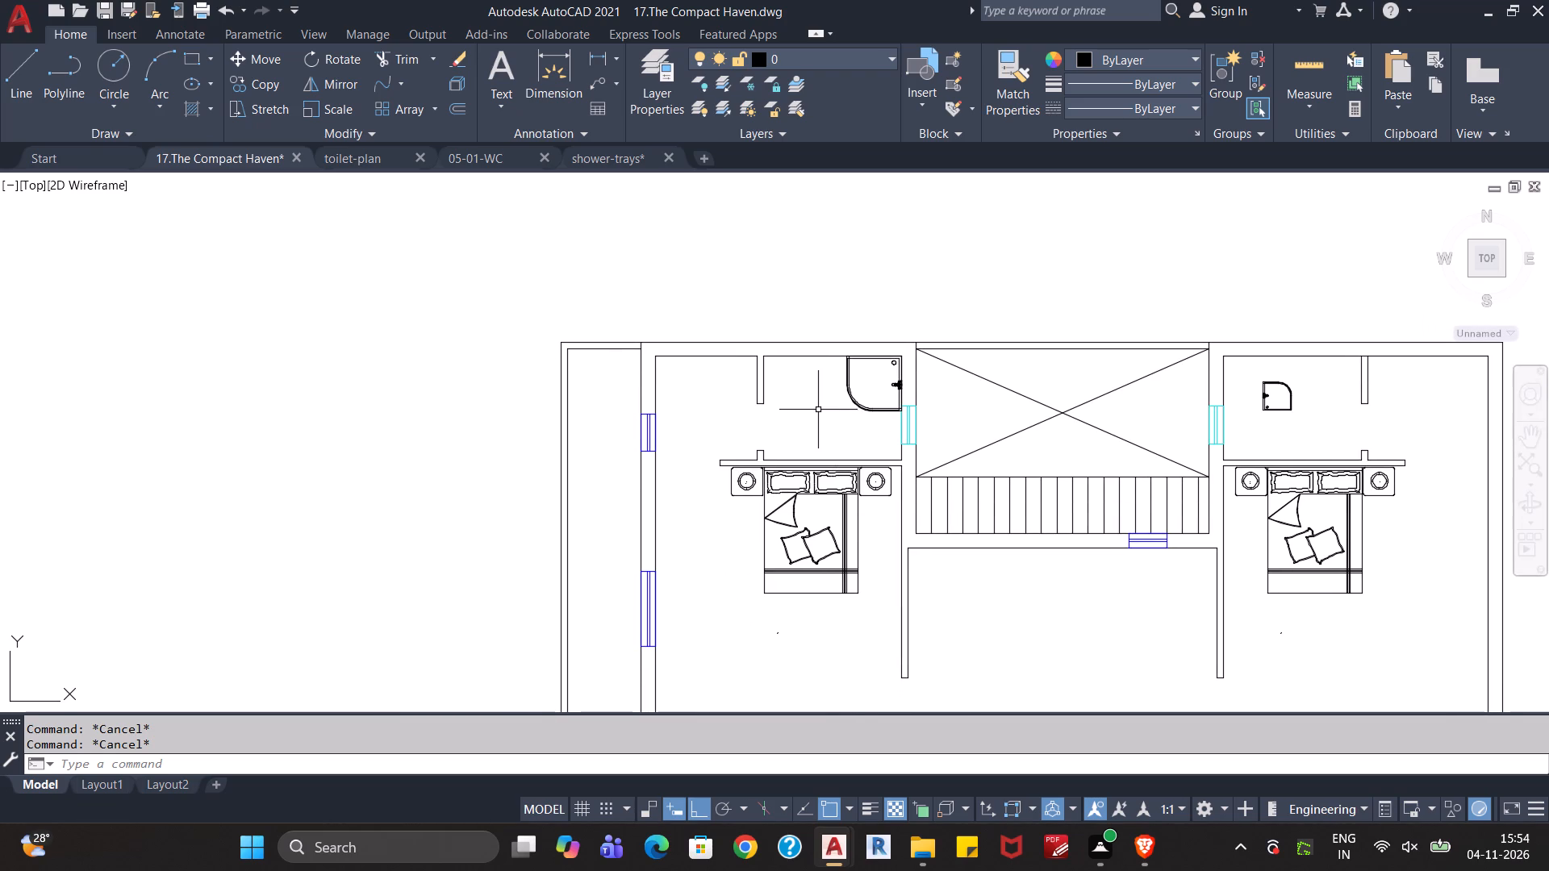
{"action": "middle_click_drag", "start_coordinate": [813, 408], "coordinate": [825, 363]}
{"action": "scroll", "coordinate": [825, 362], "scroll_direction": "down", "scroll_amount": 1}
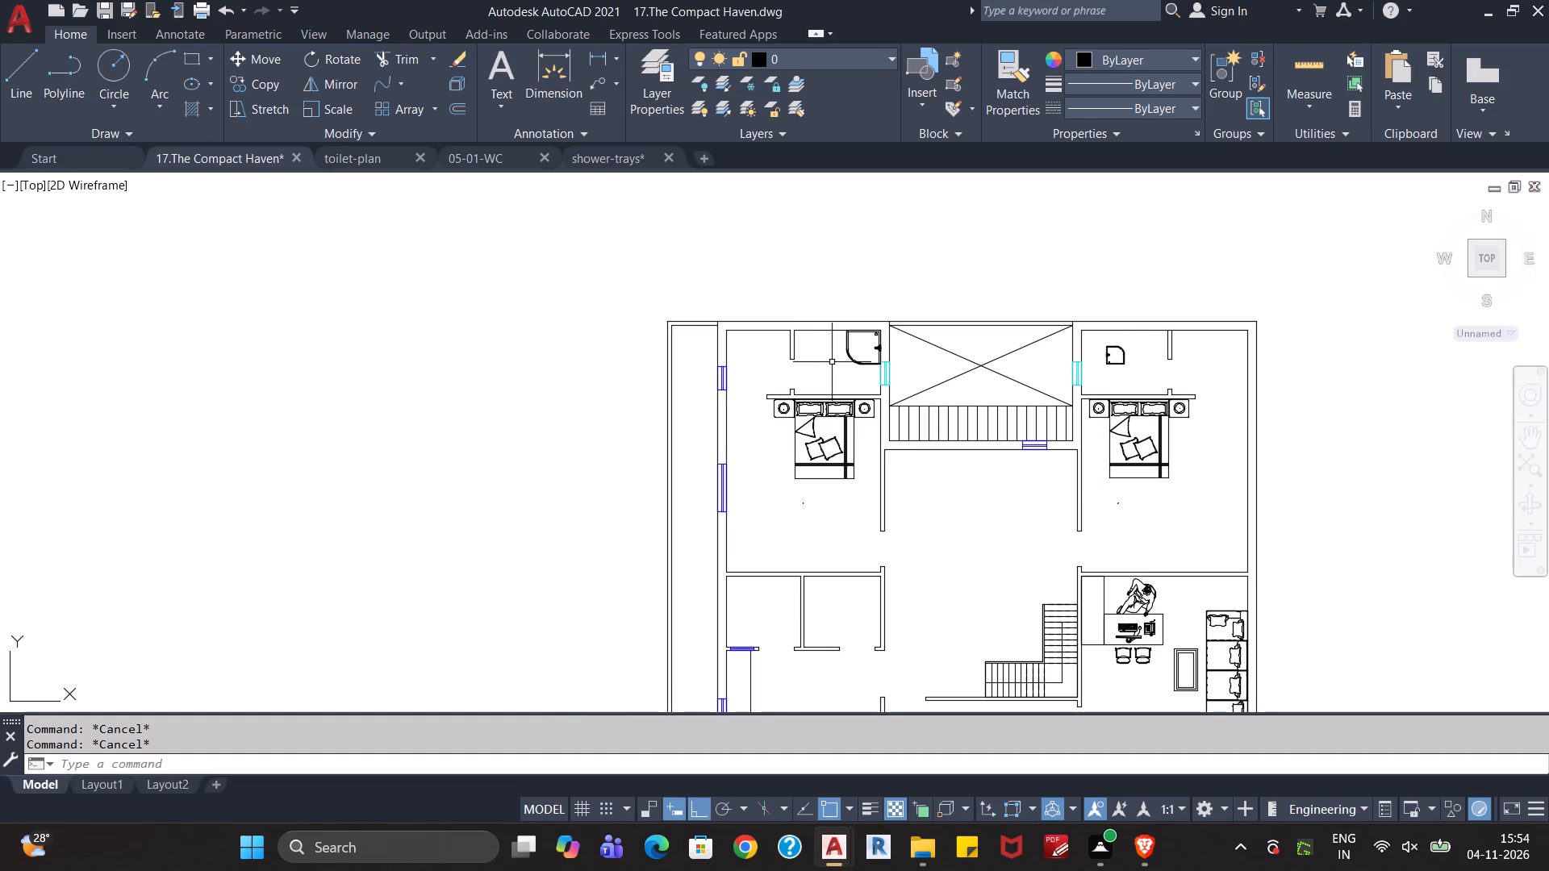
{"action": "scroll", "coordinate": [833, 361], "scroll_direction": "up", "scroll_amount": 2}
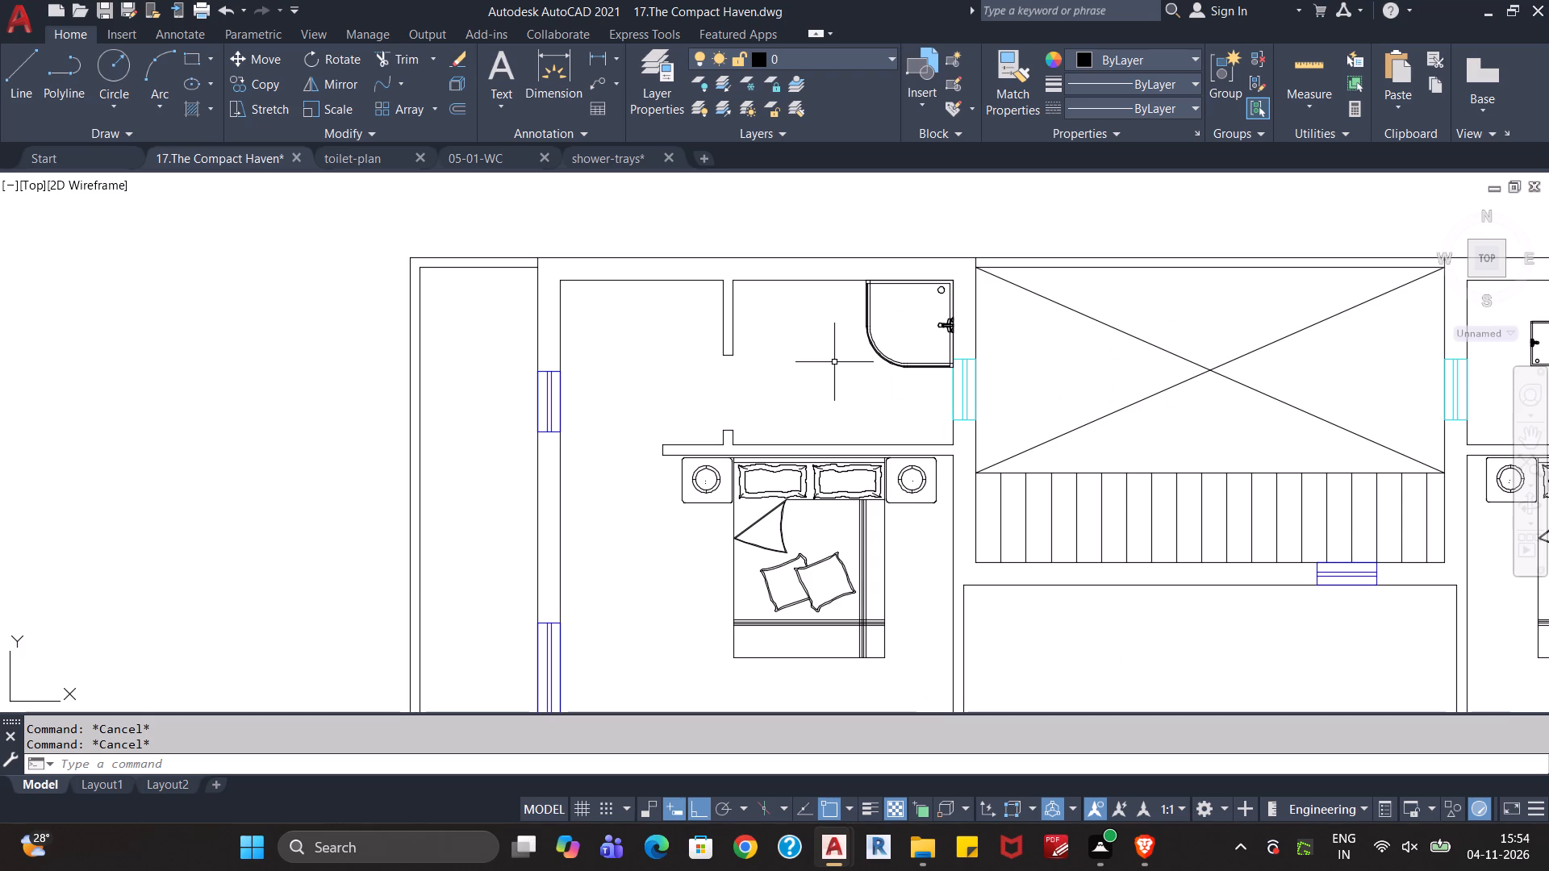
{"action": "scroll", "coordinate": [838, 360], "scroll_direction": "down", "scroll_amount": 2}
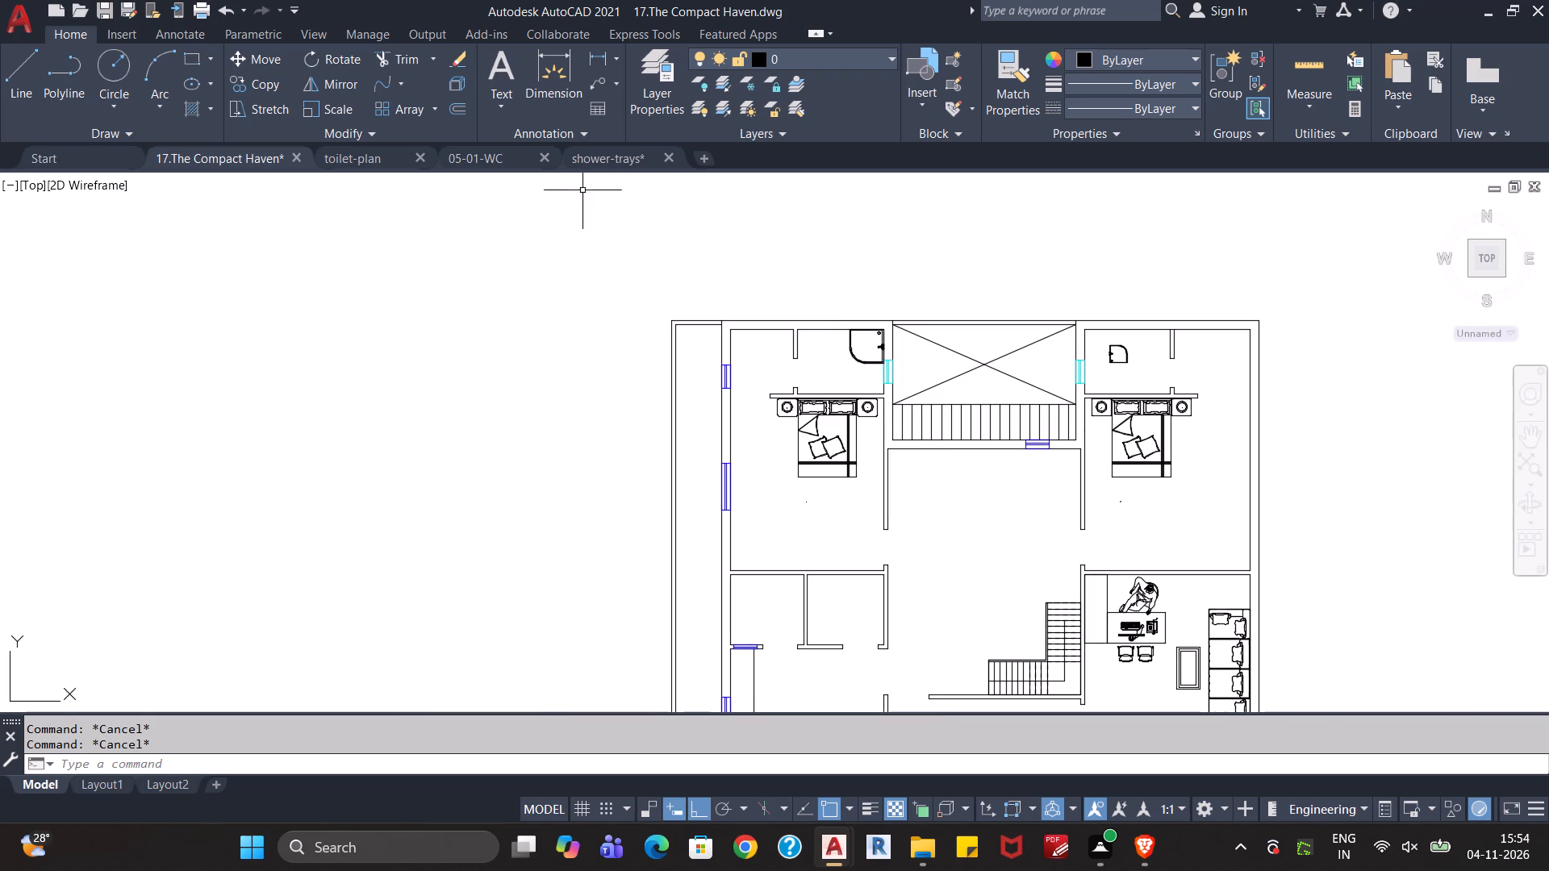
Switch to the 05-01-WC drawing and bring its W.C. plan blocks into view.
{"action": "left_click", "coordinate": [510, 158]}
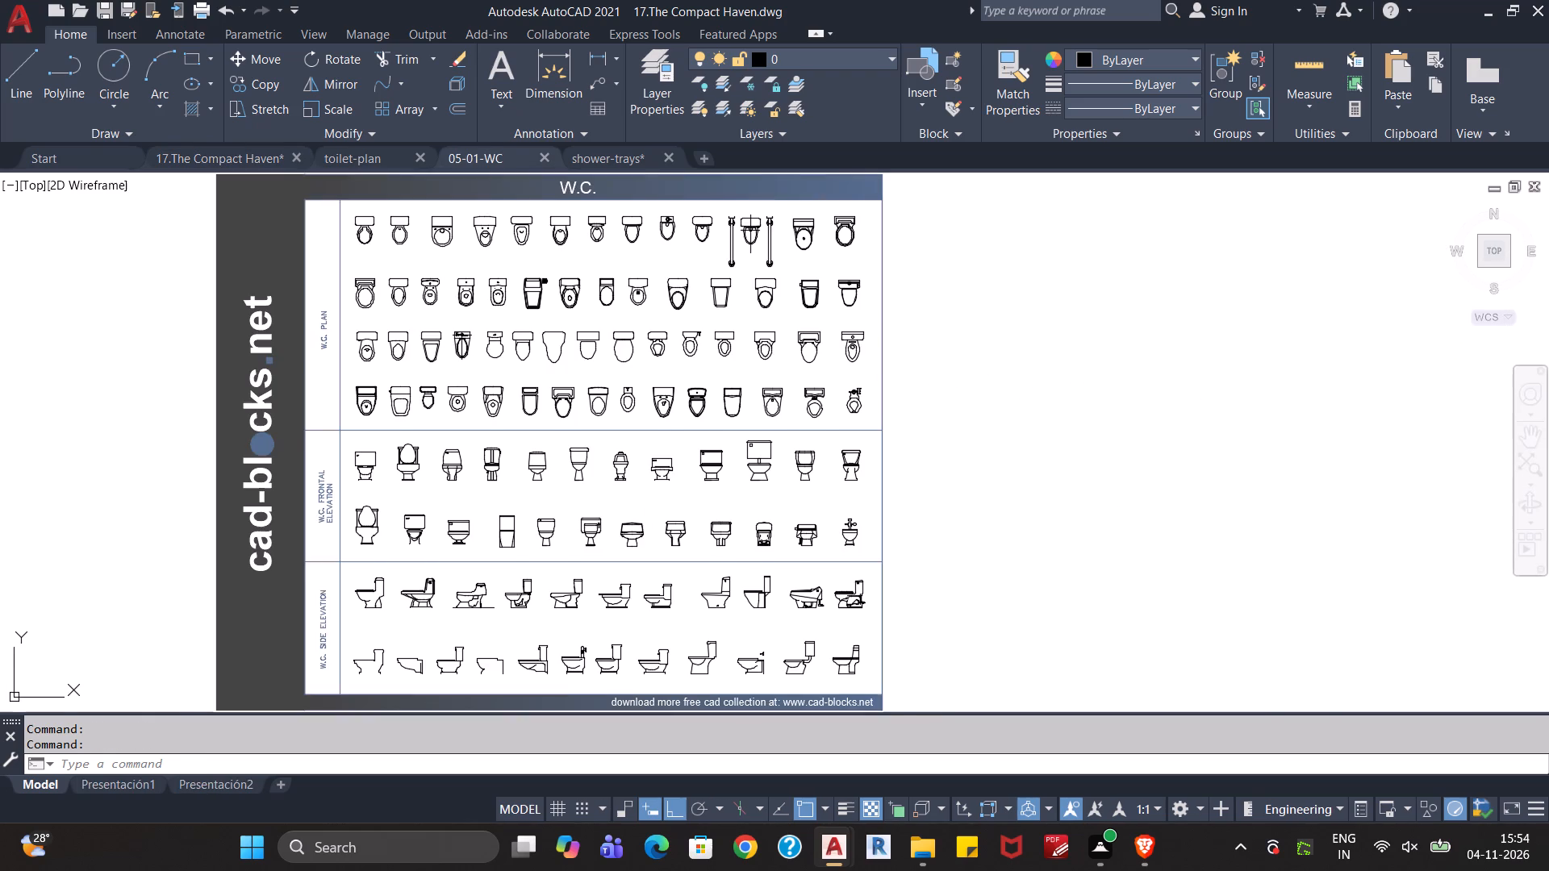
{"action": "scroll", "coordinate": [569, 274], "scroll_direction": "up", "scroll_amount": 1}
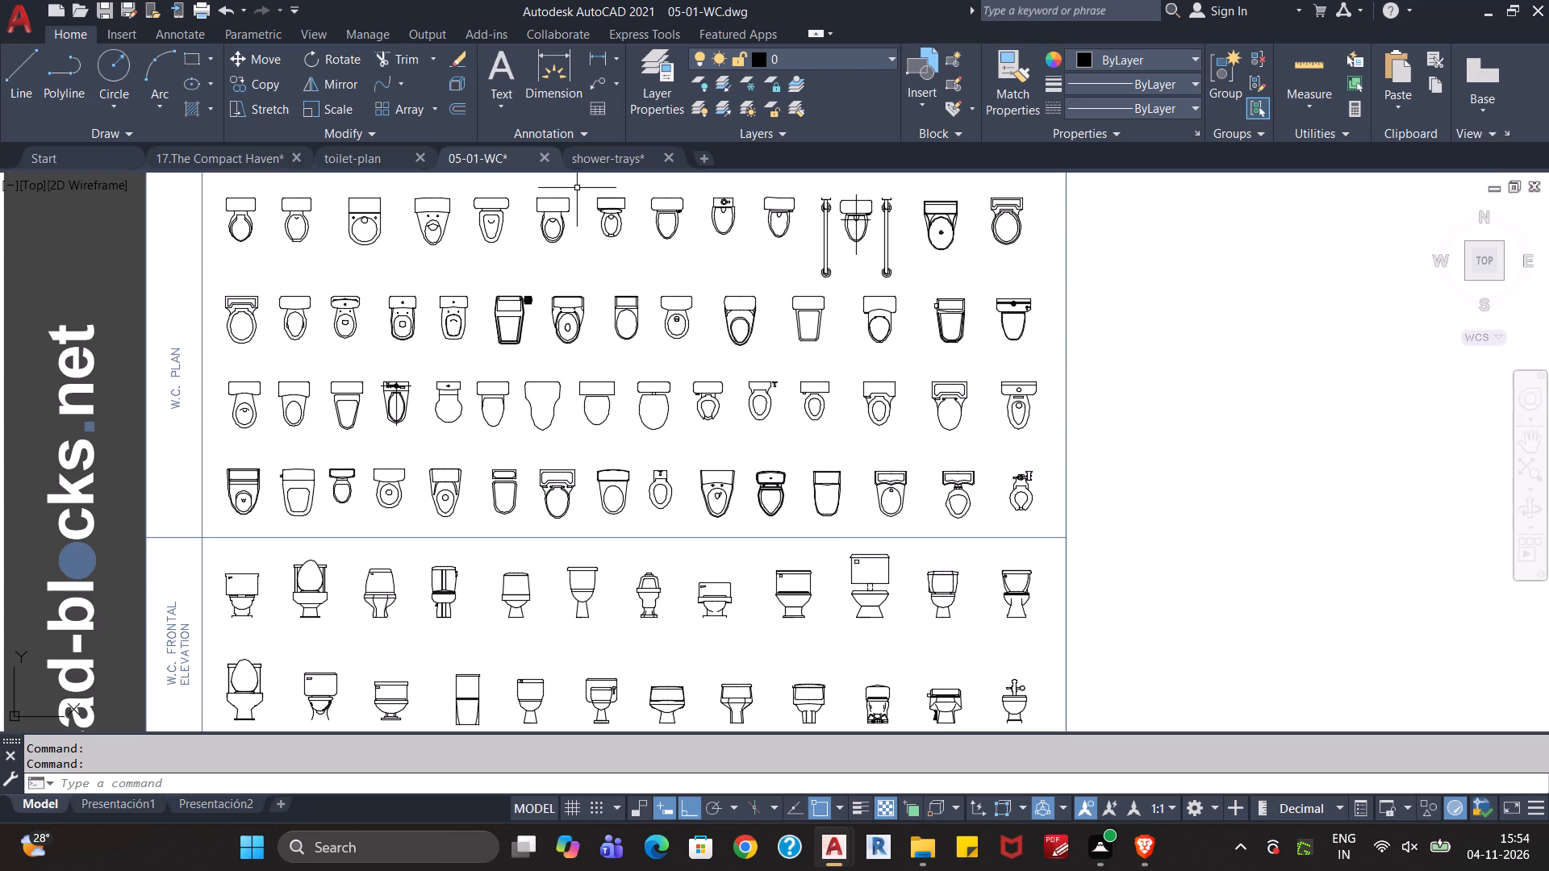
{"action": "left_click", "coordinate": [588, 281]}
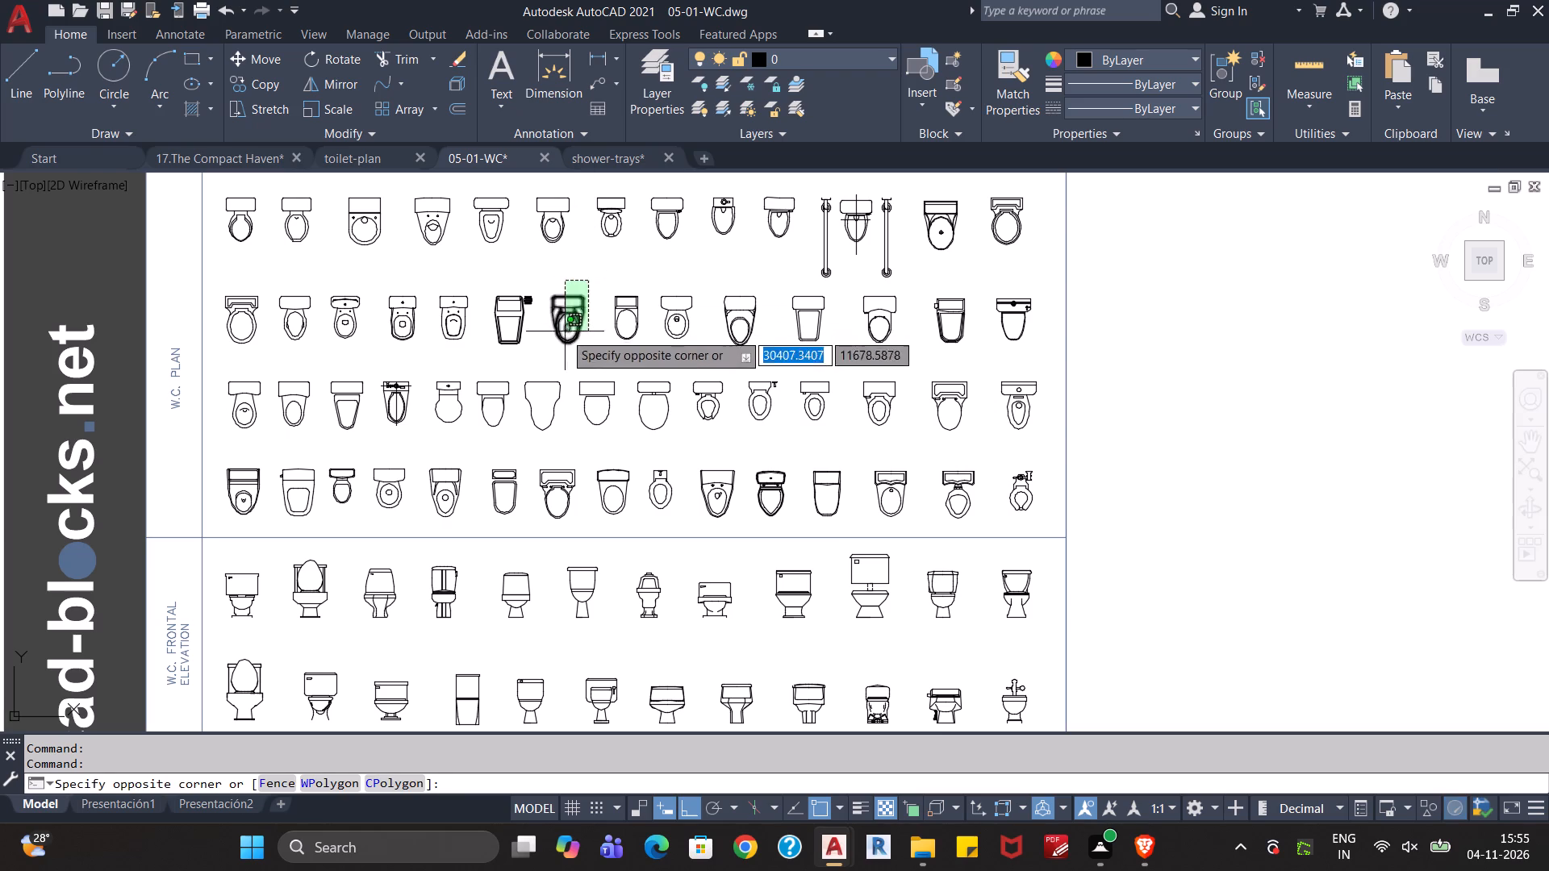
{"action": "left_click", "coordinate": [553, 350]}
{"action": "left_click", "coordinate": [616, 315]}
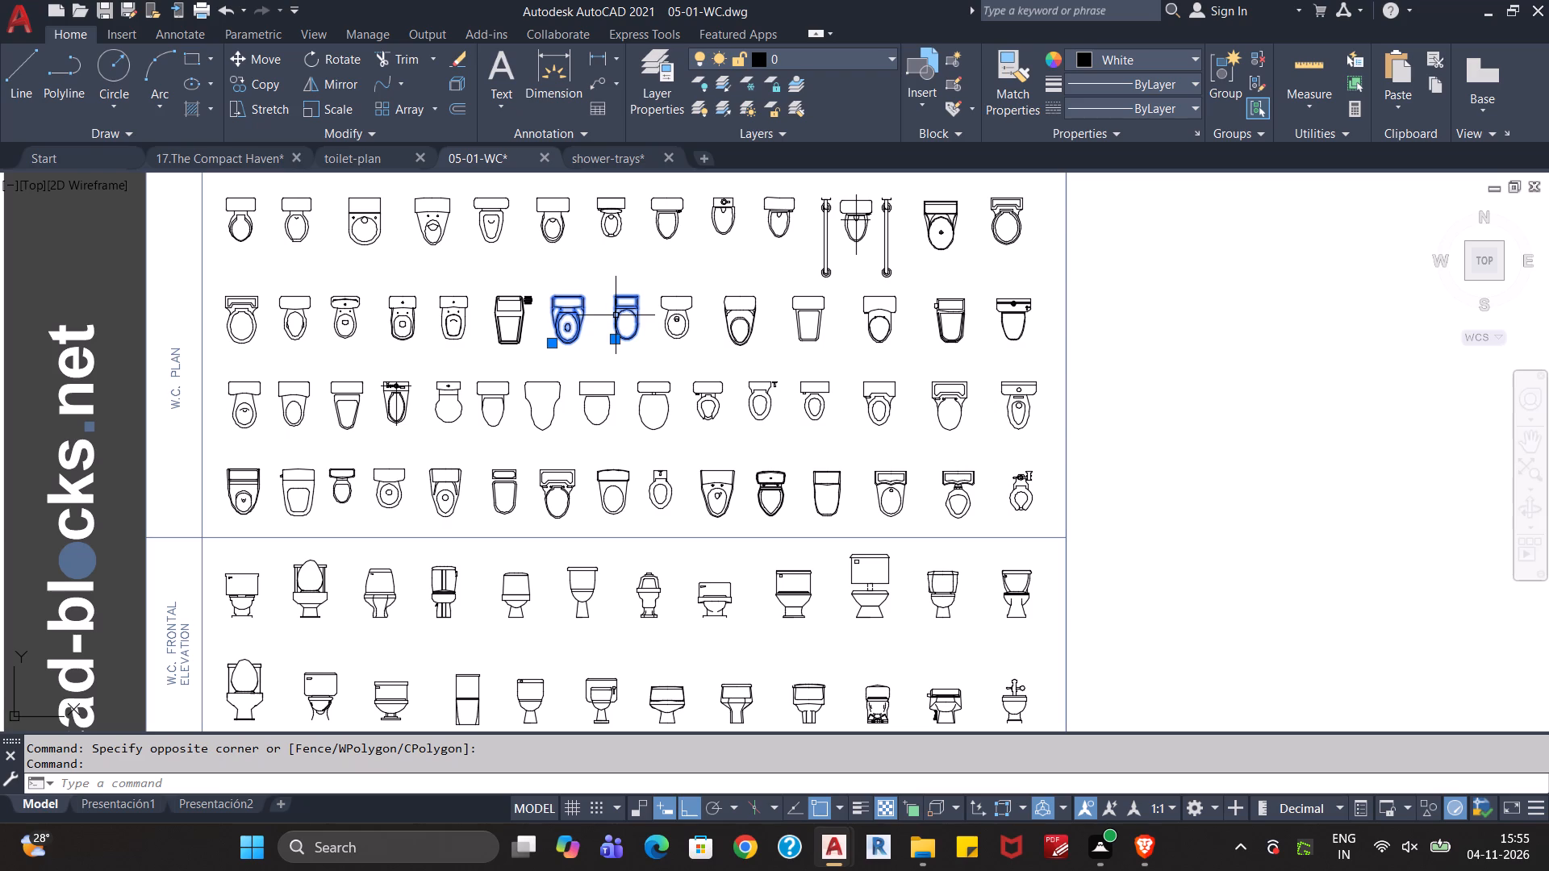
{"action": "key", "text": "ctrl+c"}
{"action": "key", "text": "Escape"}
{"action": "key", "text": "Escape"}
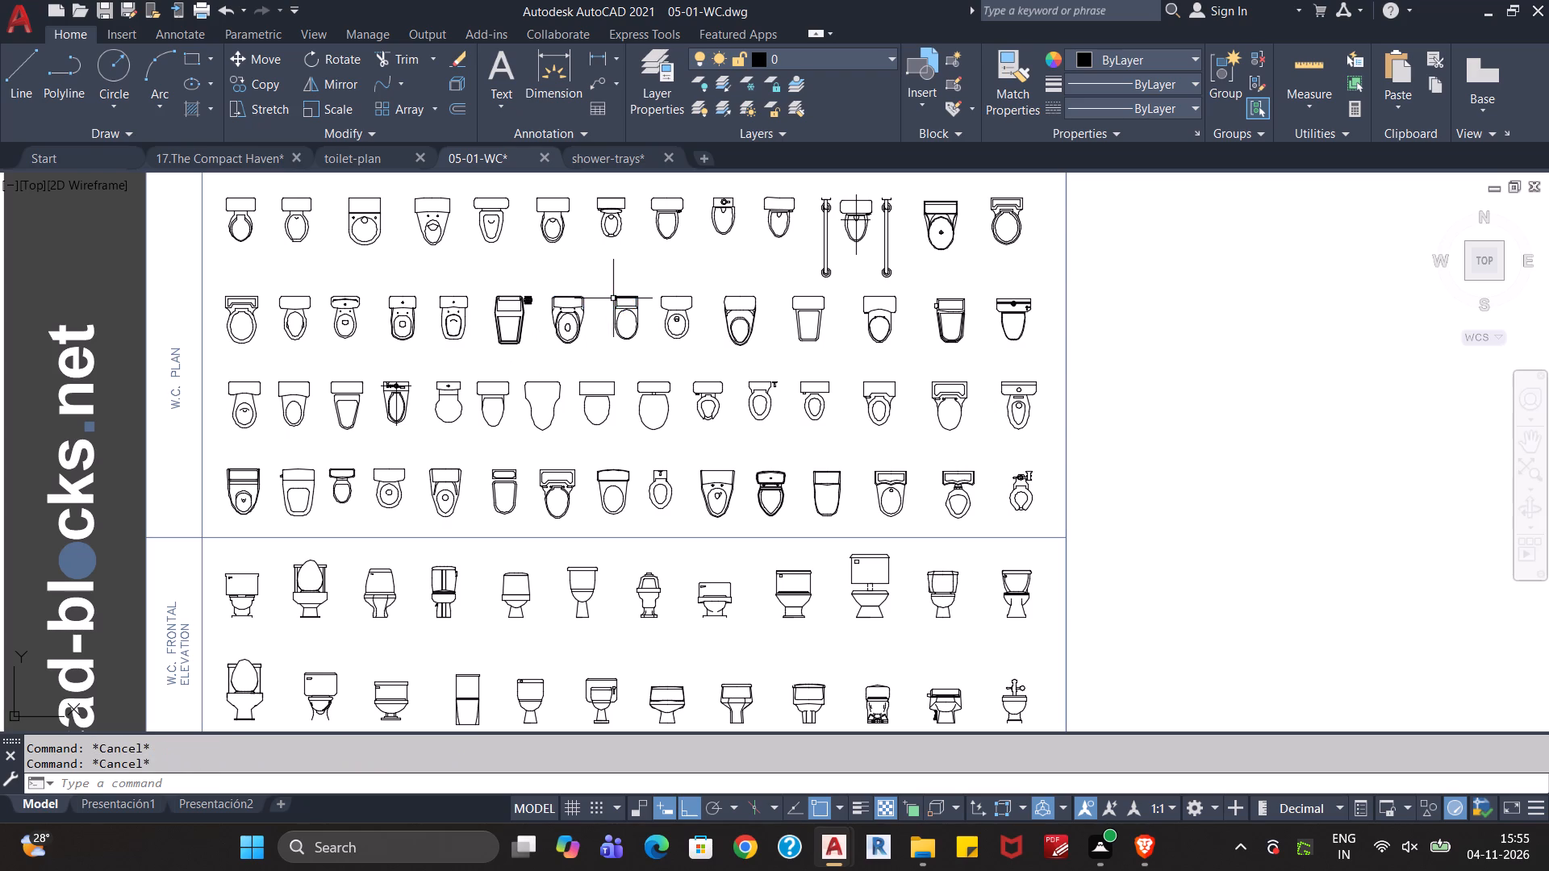
Copy the seventh toilet in the second W.C. plan row and paste it into the Compact Haven drawing, in the empty space east of the building.
{"action": "left_click", "coordinate": [601, 288]}
{"action": "left_click", "coordinate": [570, 327]}
{"action": "key", "text": "ctrl+c"}
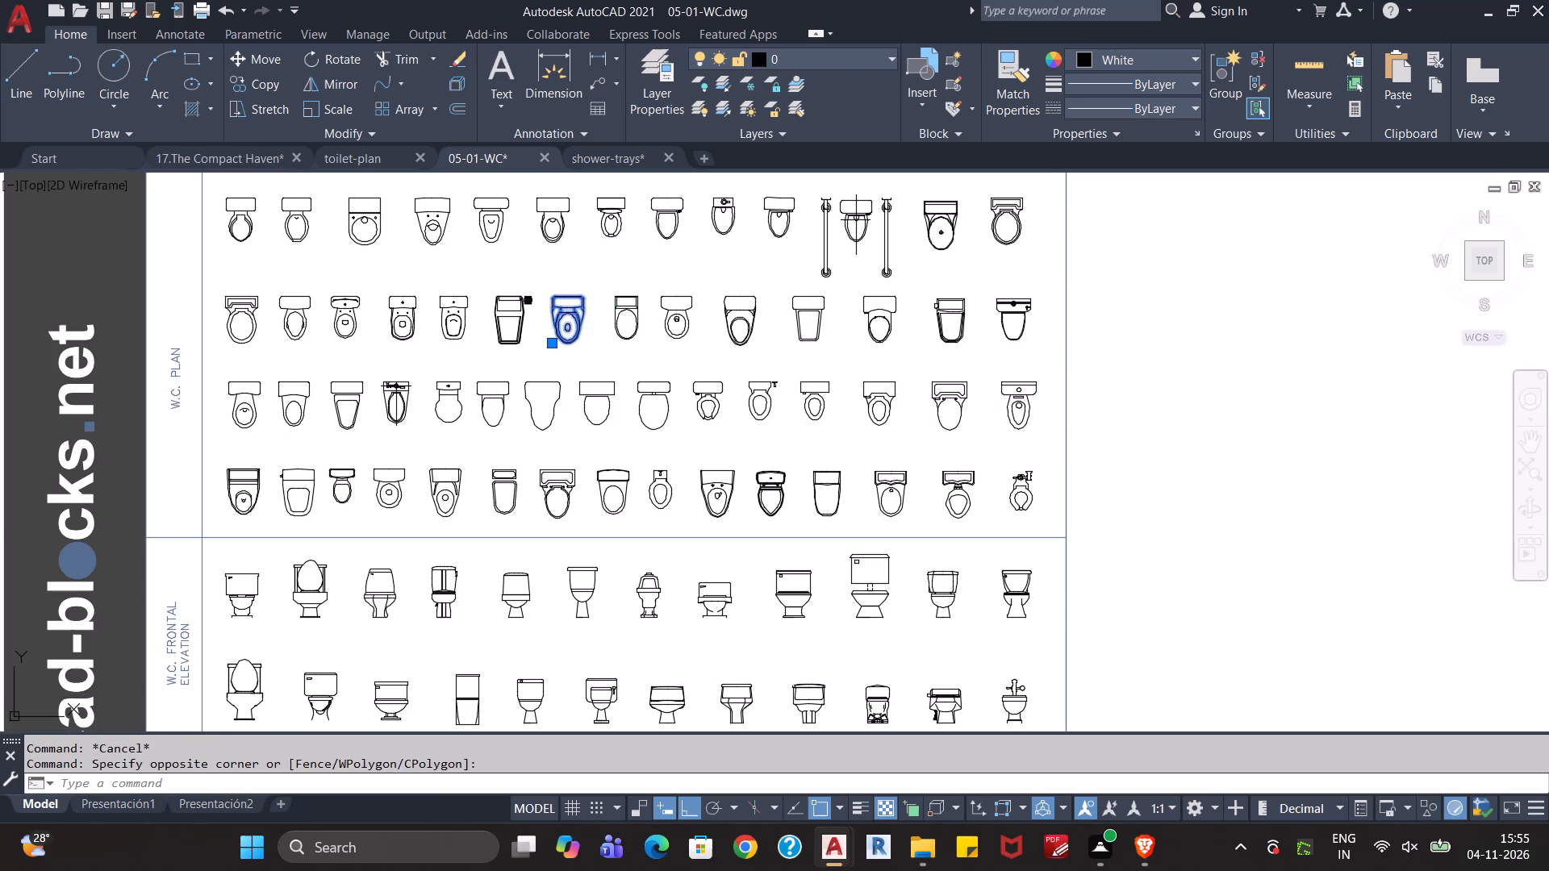
{"action": "left_click", "coordinate": [257, 151]}
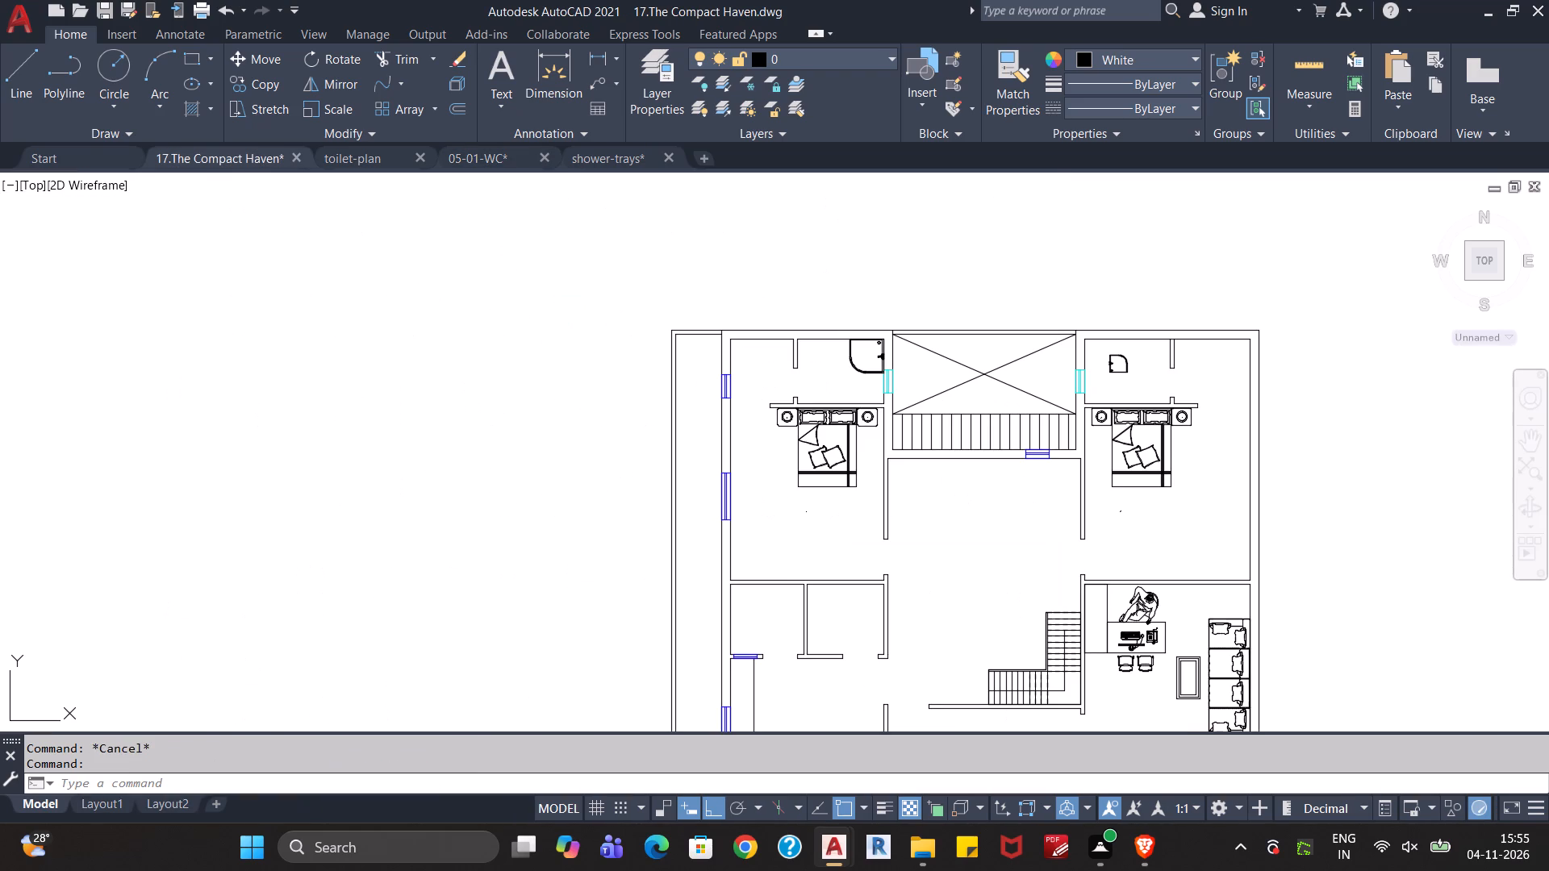
{"action": "middle_click_drag", "start_coordinate": [807, 303], "coordinate": [581, 325]}
{"action": "key", "text": "ctrl+v"}
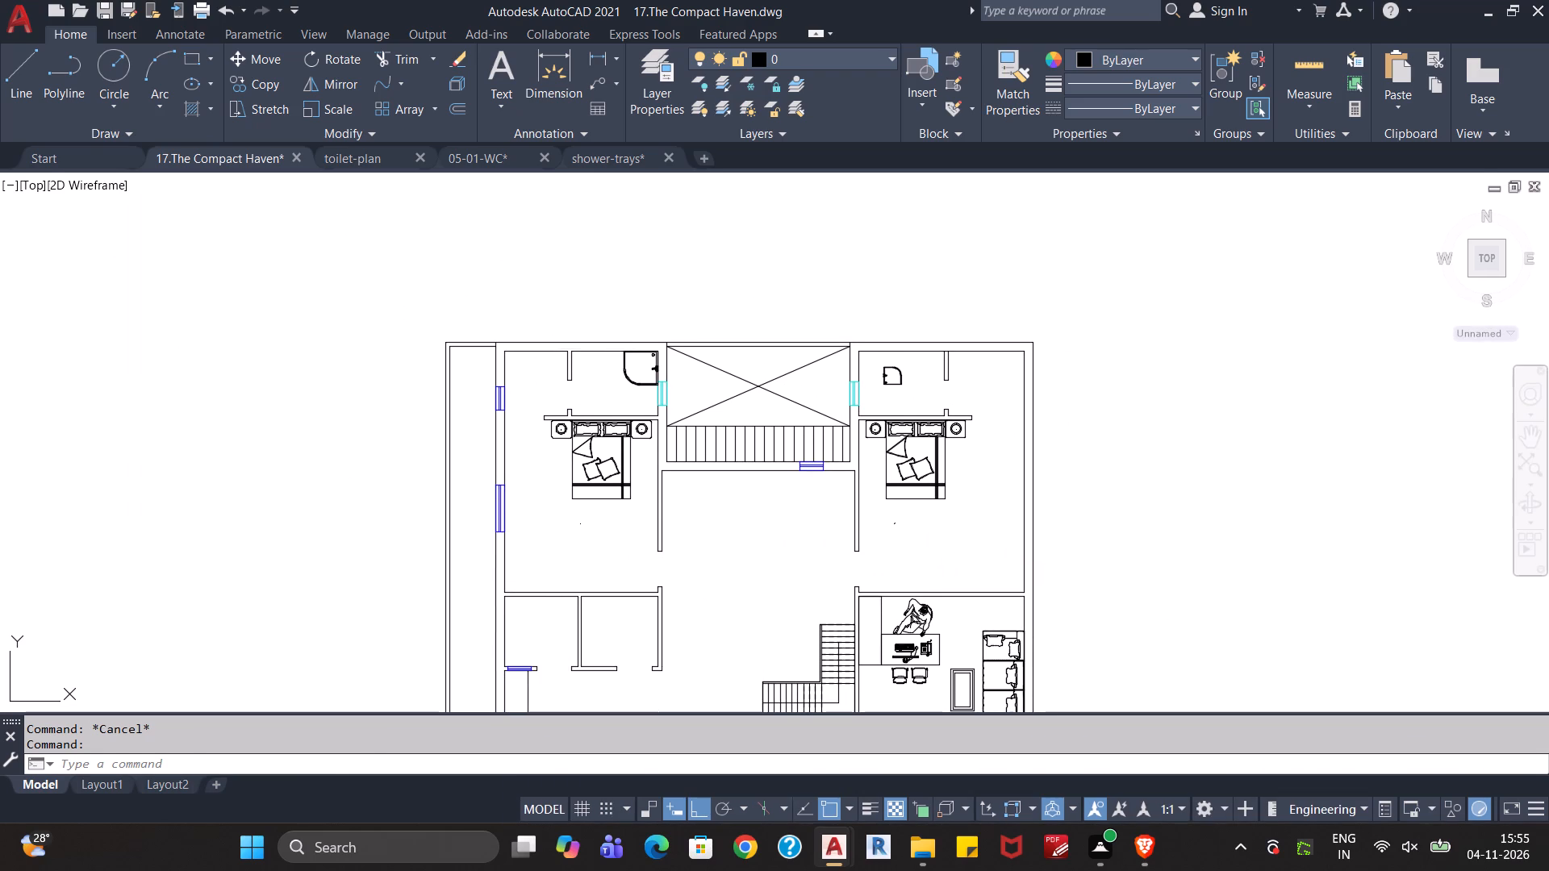
{"action": "scroll", "coordinate": [1097, 370], "scroll_direction": "down", "scroll_amount": 3}
{"action": "middle_click_drag", "start_coordinate": [1129, 360], "coordinate": [1002, 414]}
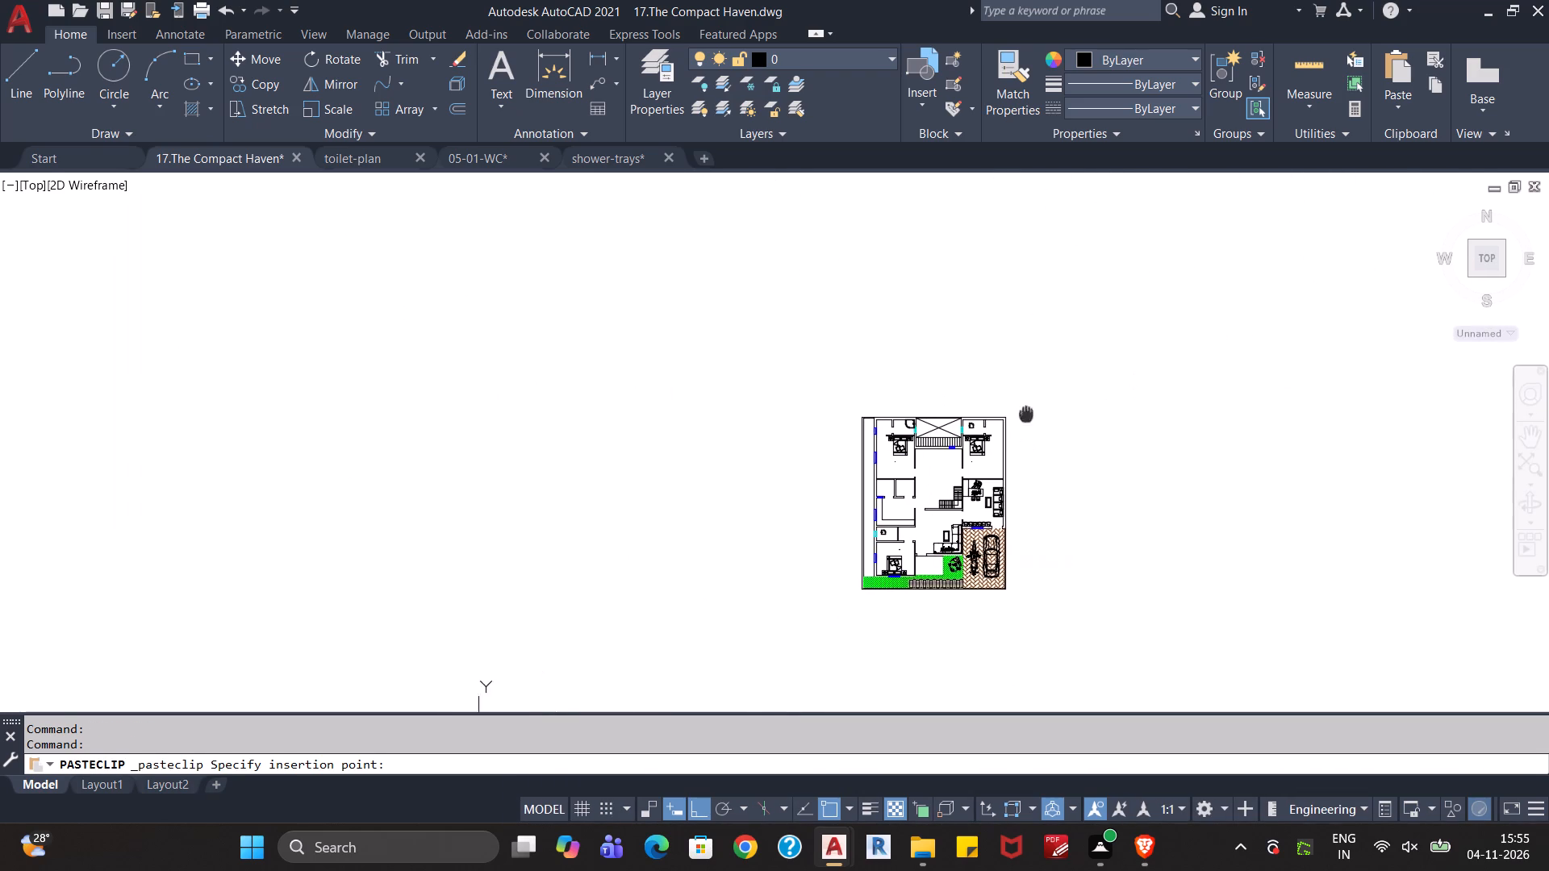
{"action": "middle_click_drag", "start_coordinate": [1002, 414], "coordinate": [860, 423]}
{"action": "left_click", "coordinate": [926, 470]}
Scale the pasted toilet from its tank's northwest corner by reference, setting the distance from that tank corner to the bowl centre to 1.5'.
{"action": "left_click_drag", "start_coordinate": [1085, 242], "coordinate": [1079, 262]}
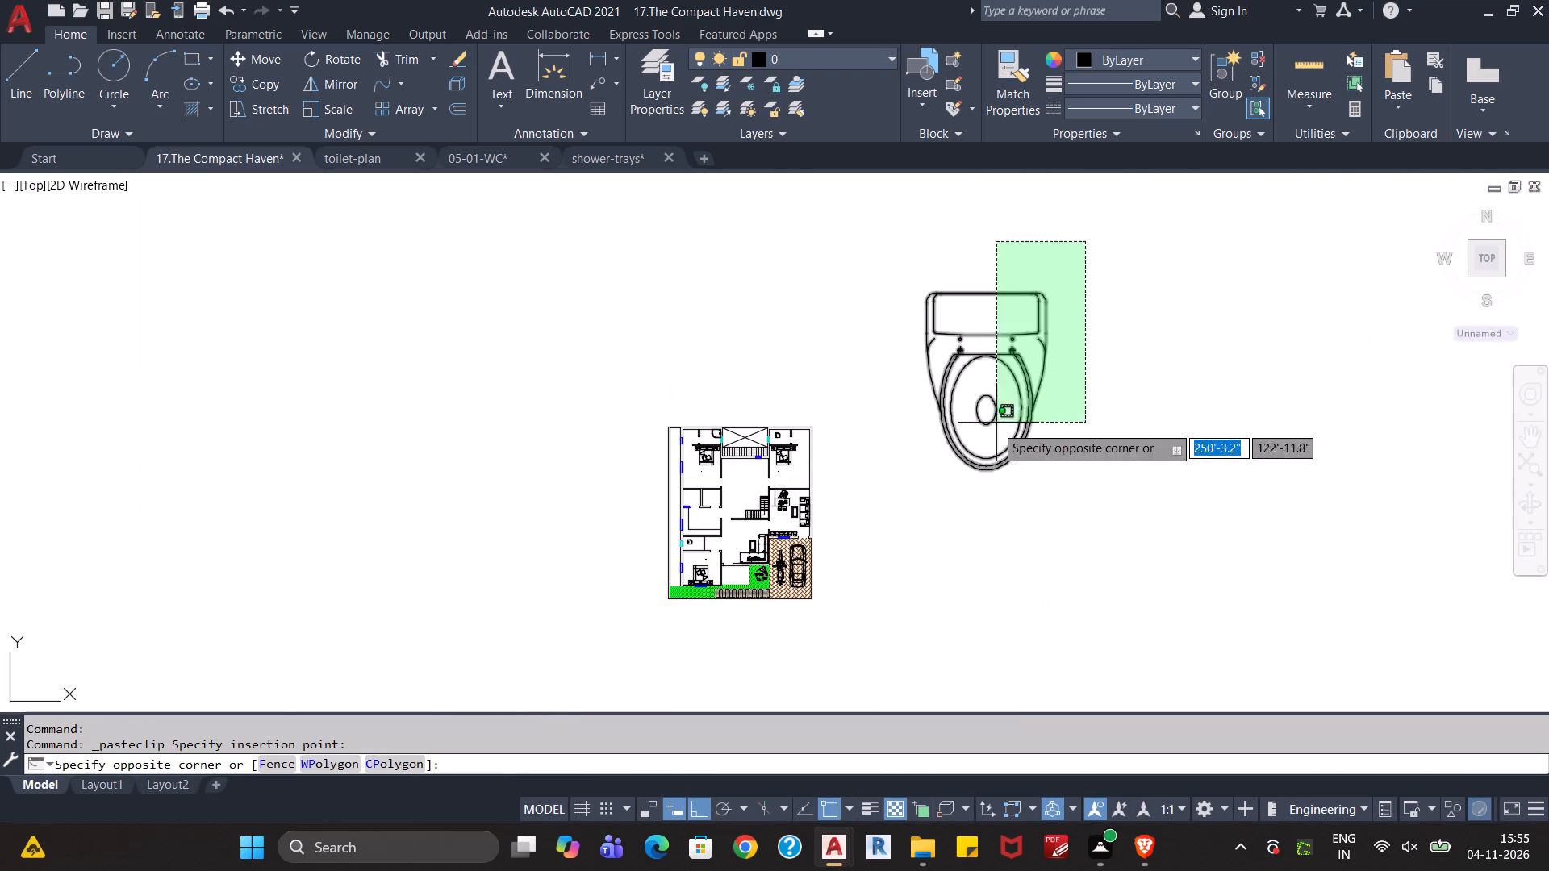
{"action": "left_click", "coordinate": [916, 510]}
{"action": "type", "text": "sc"}
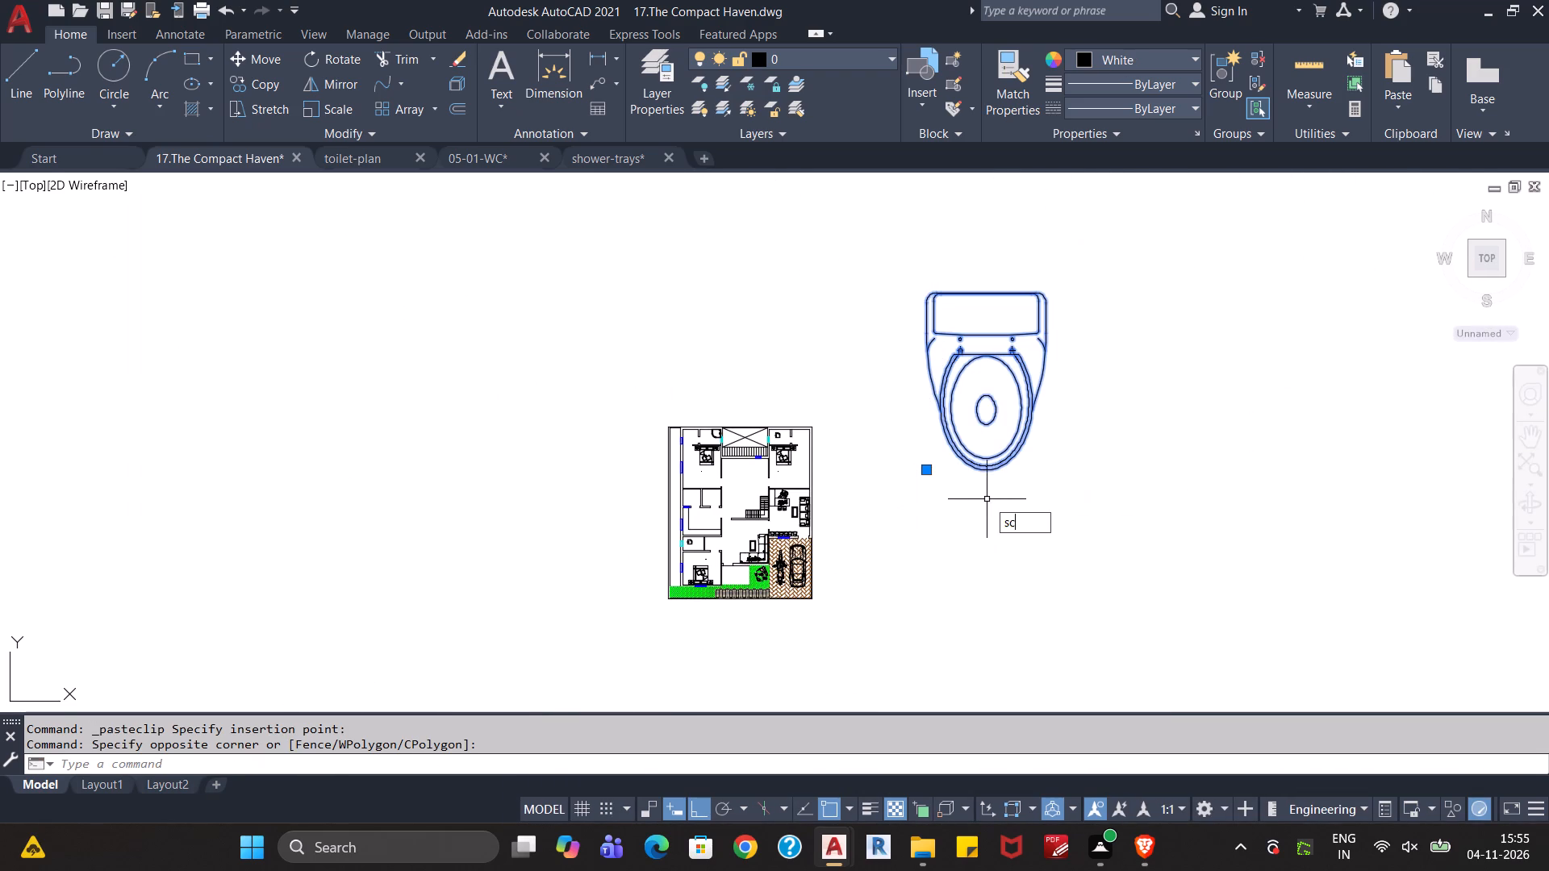
{"action": "key", "text": "Return"}
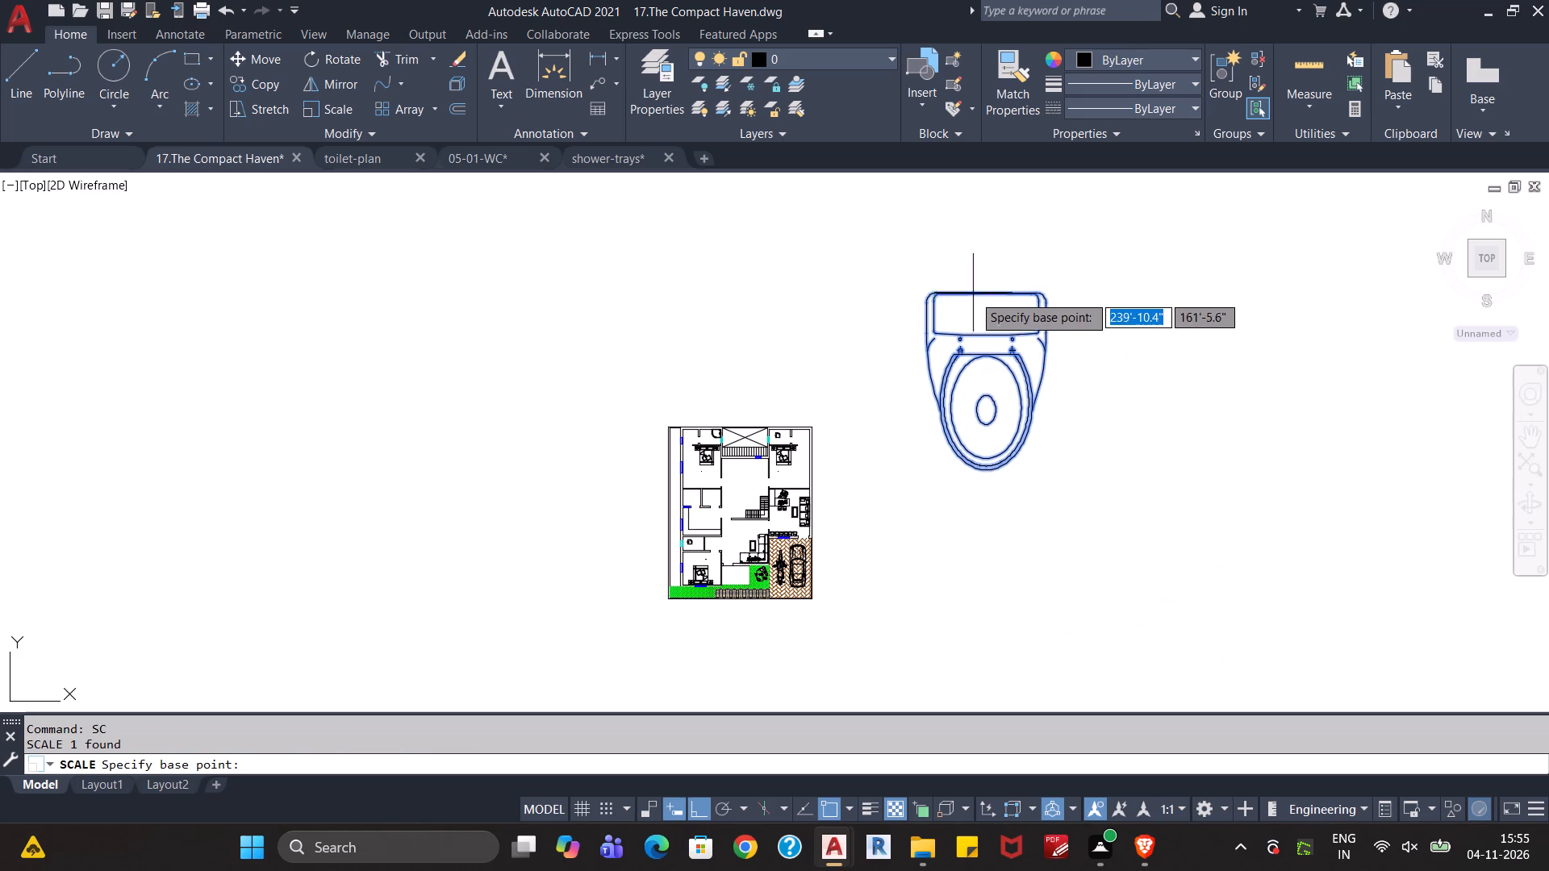
{"action": "left_click", "coordinate": [941, 293]}
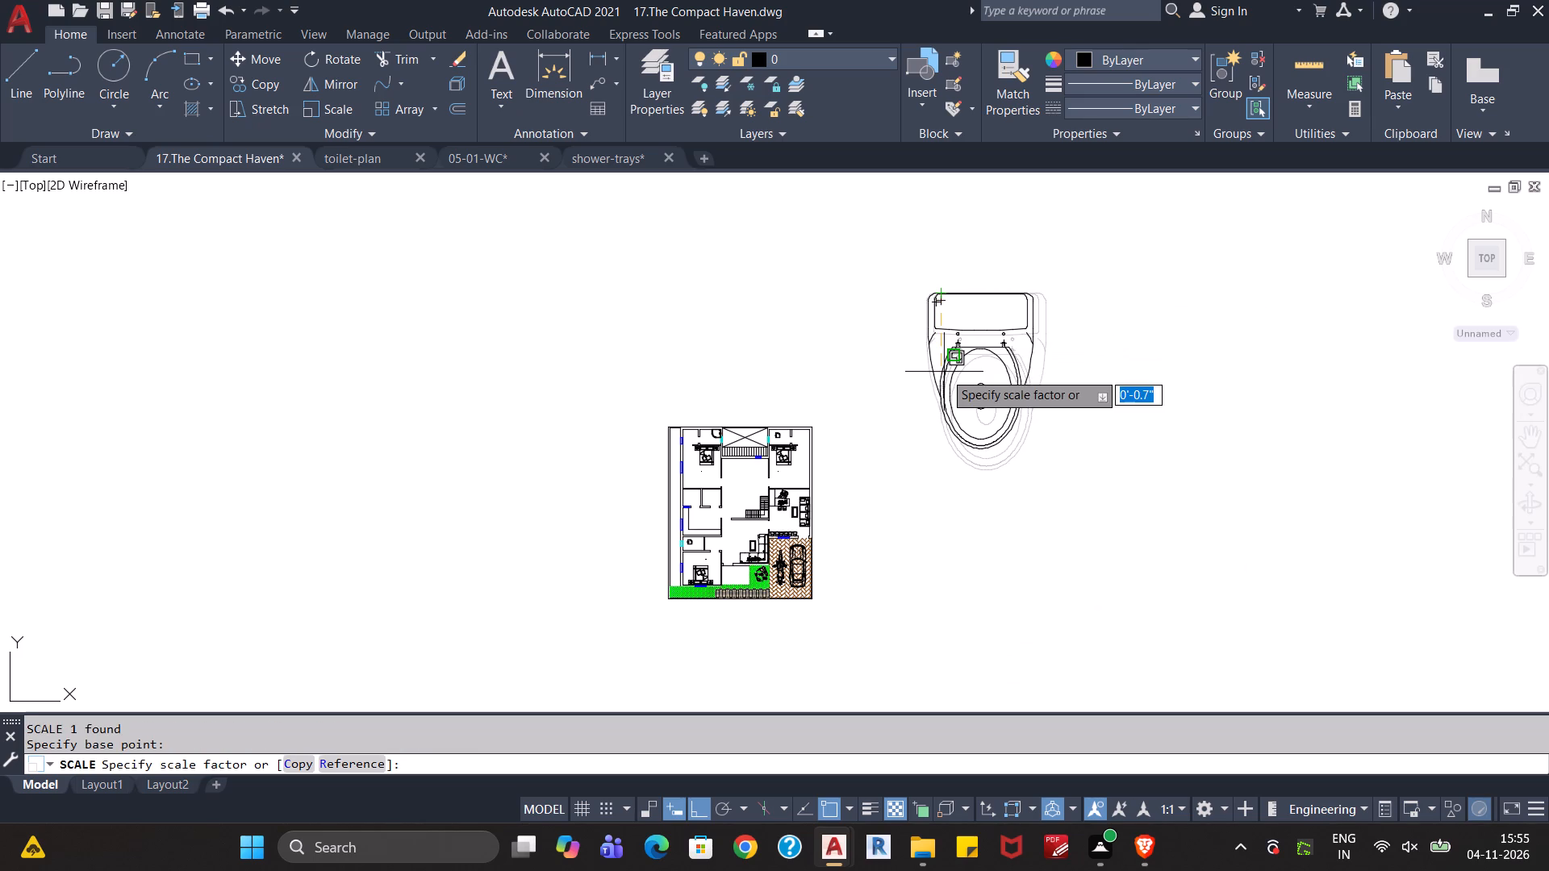
{"action": "type", "text": "sc"}
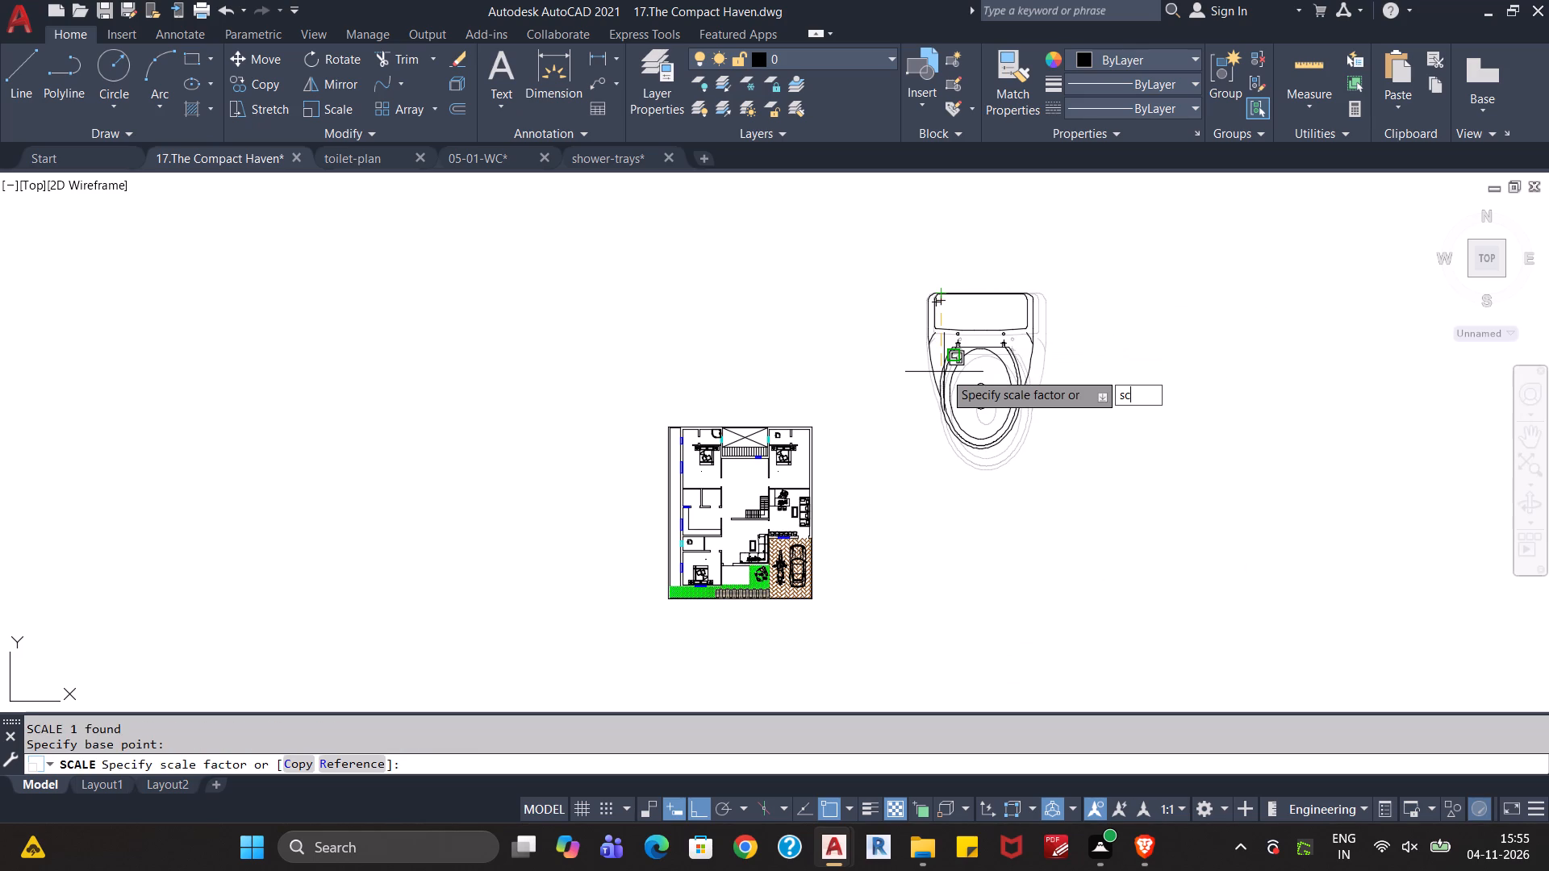
{"action": "key", "text": "BackSpace"}
{"action": "key", "text": "BackSpace"}
{"action": "key", "text": "BackSpace"}
{"action": "key", "text": "r"}
{"action": "key", "text": "Return"}
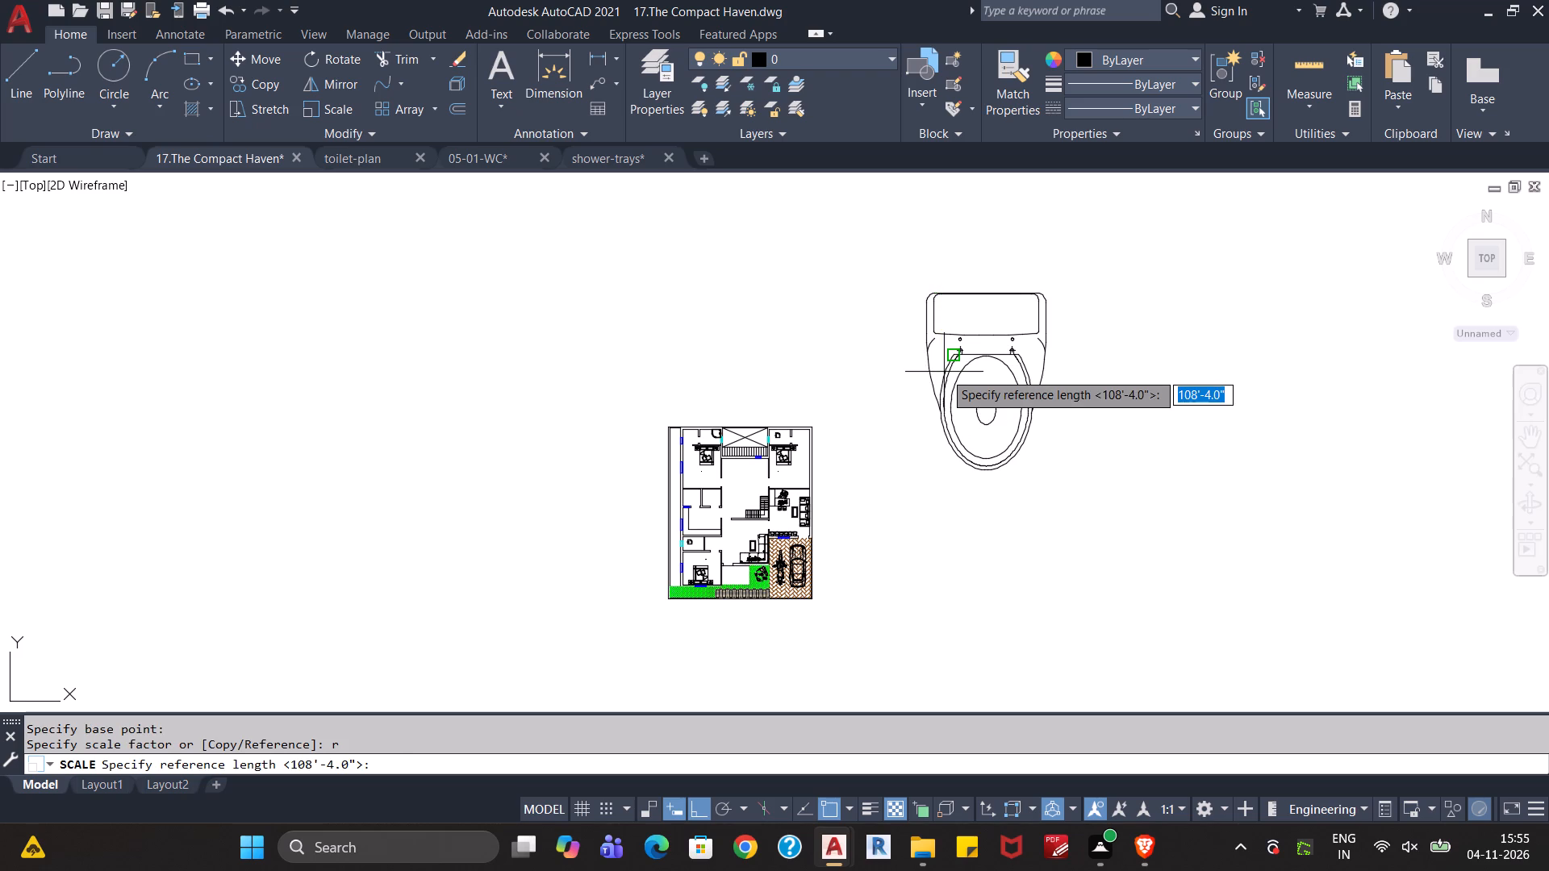
{"action": "left_click", "coordinate": [943, 304]}
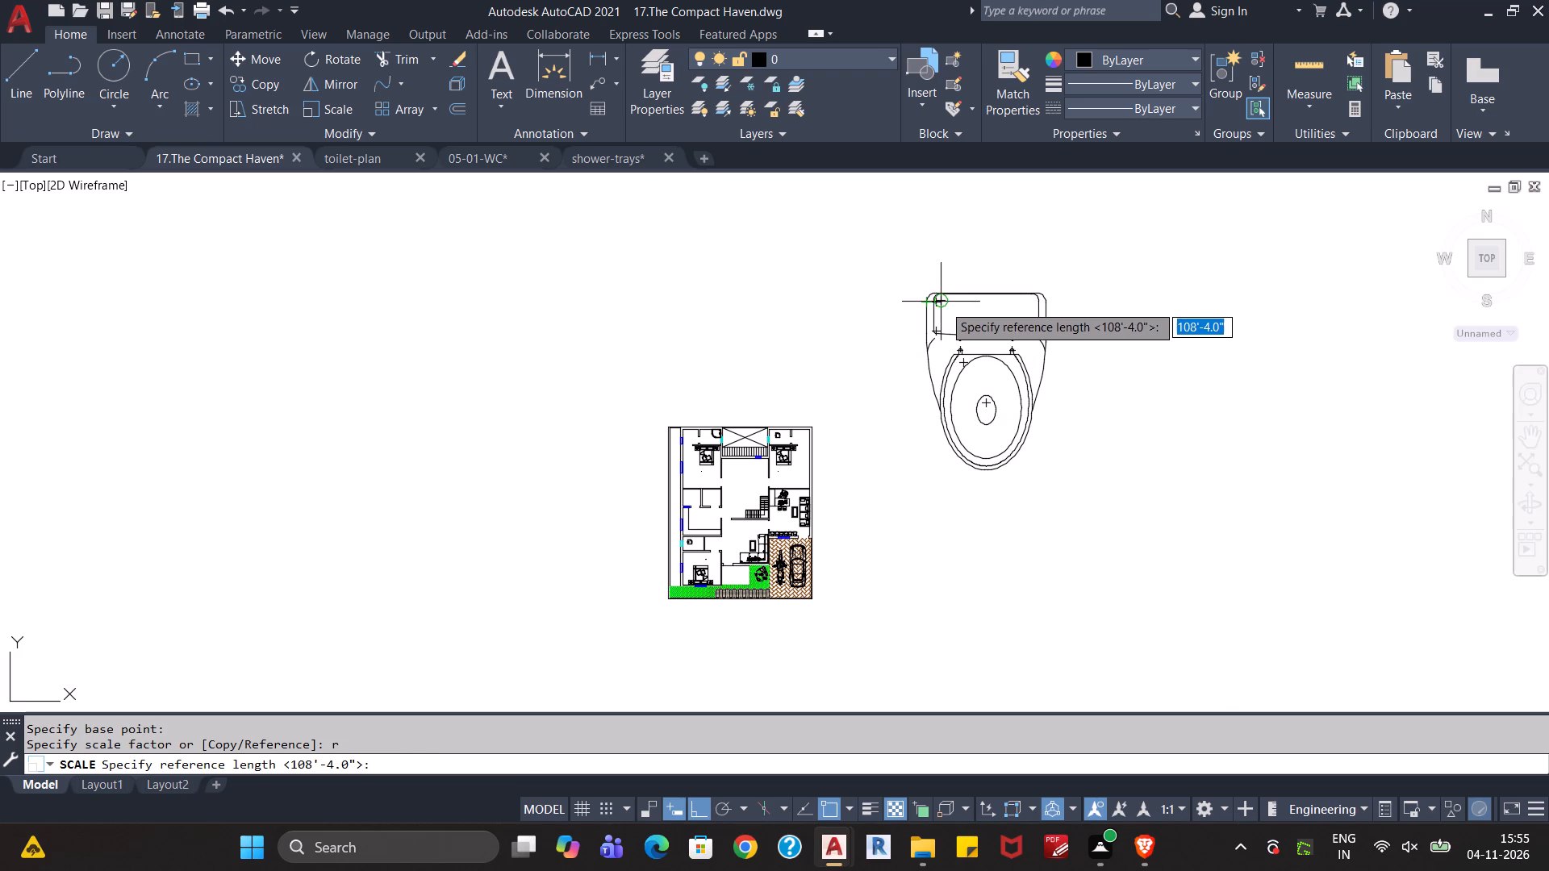
{"action": "left_click", "coordinate": [988, 412]}
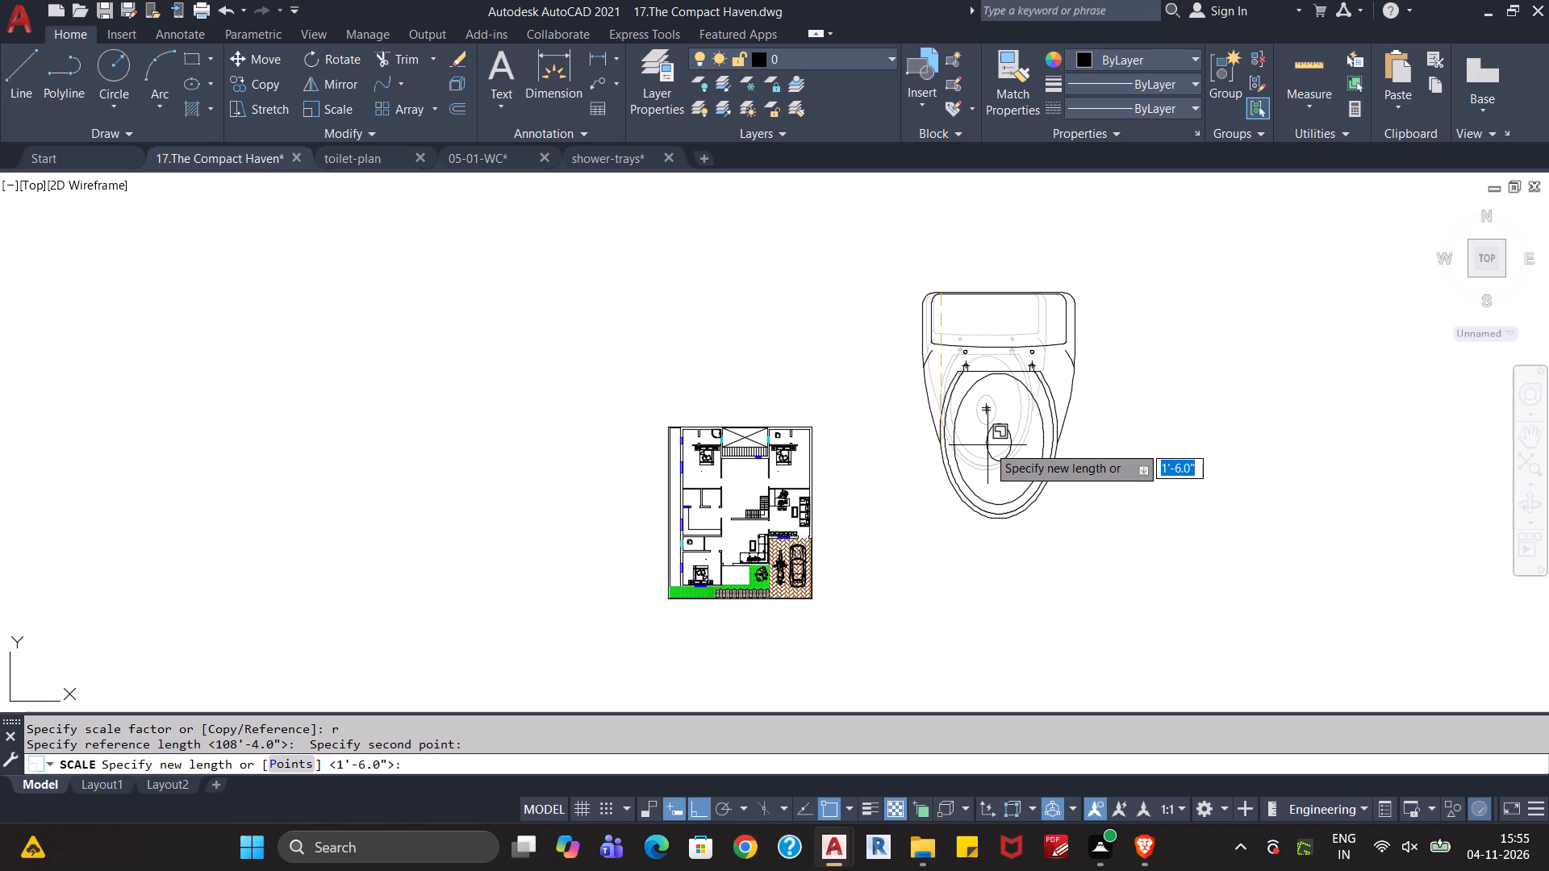
{"action": "type", "text": "1."}
{"action": "type", "text": "5'"}
{"action": "key", "text": "Return"}
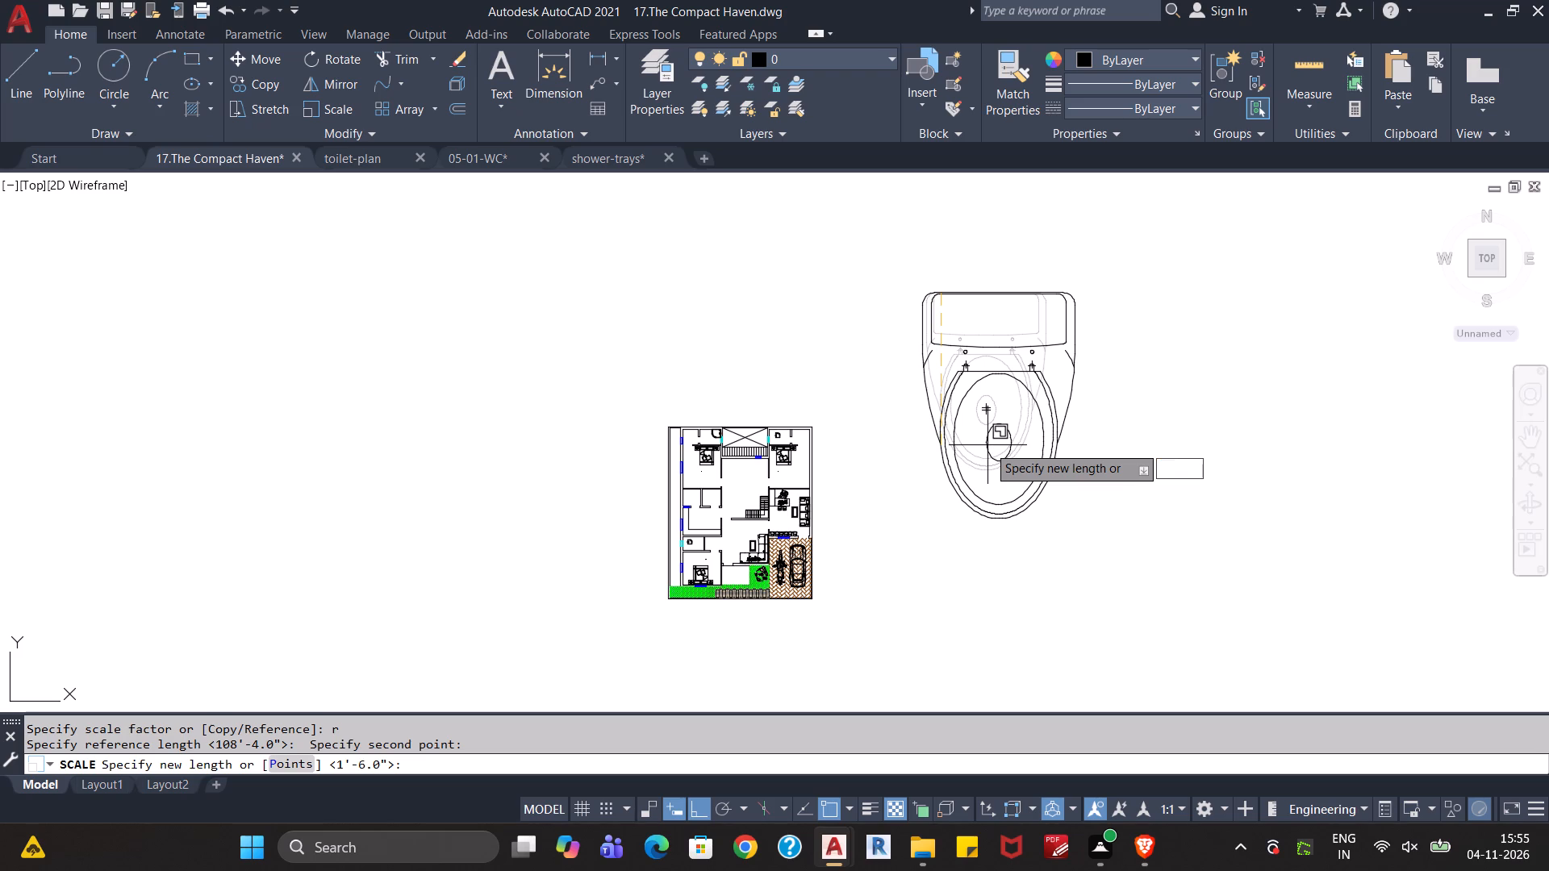
Select the scaled toilet northeast of the building.
{"action": "left_click", "coordinate": [978, 270]}
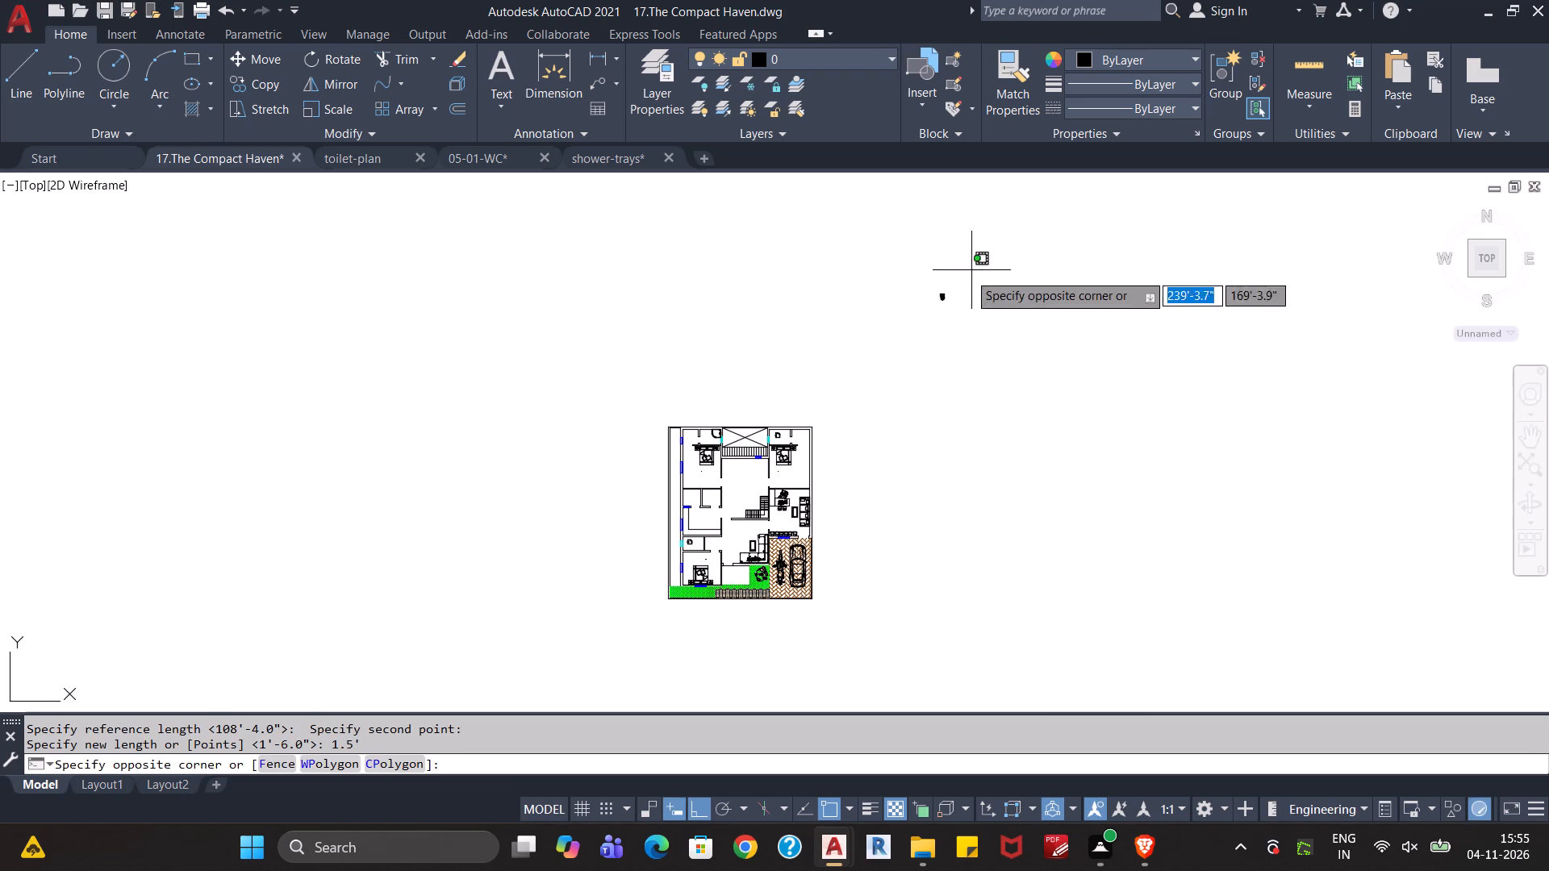
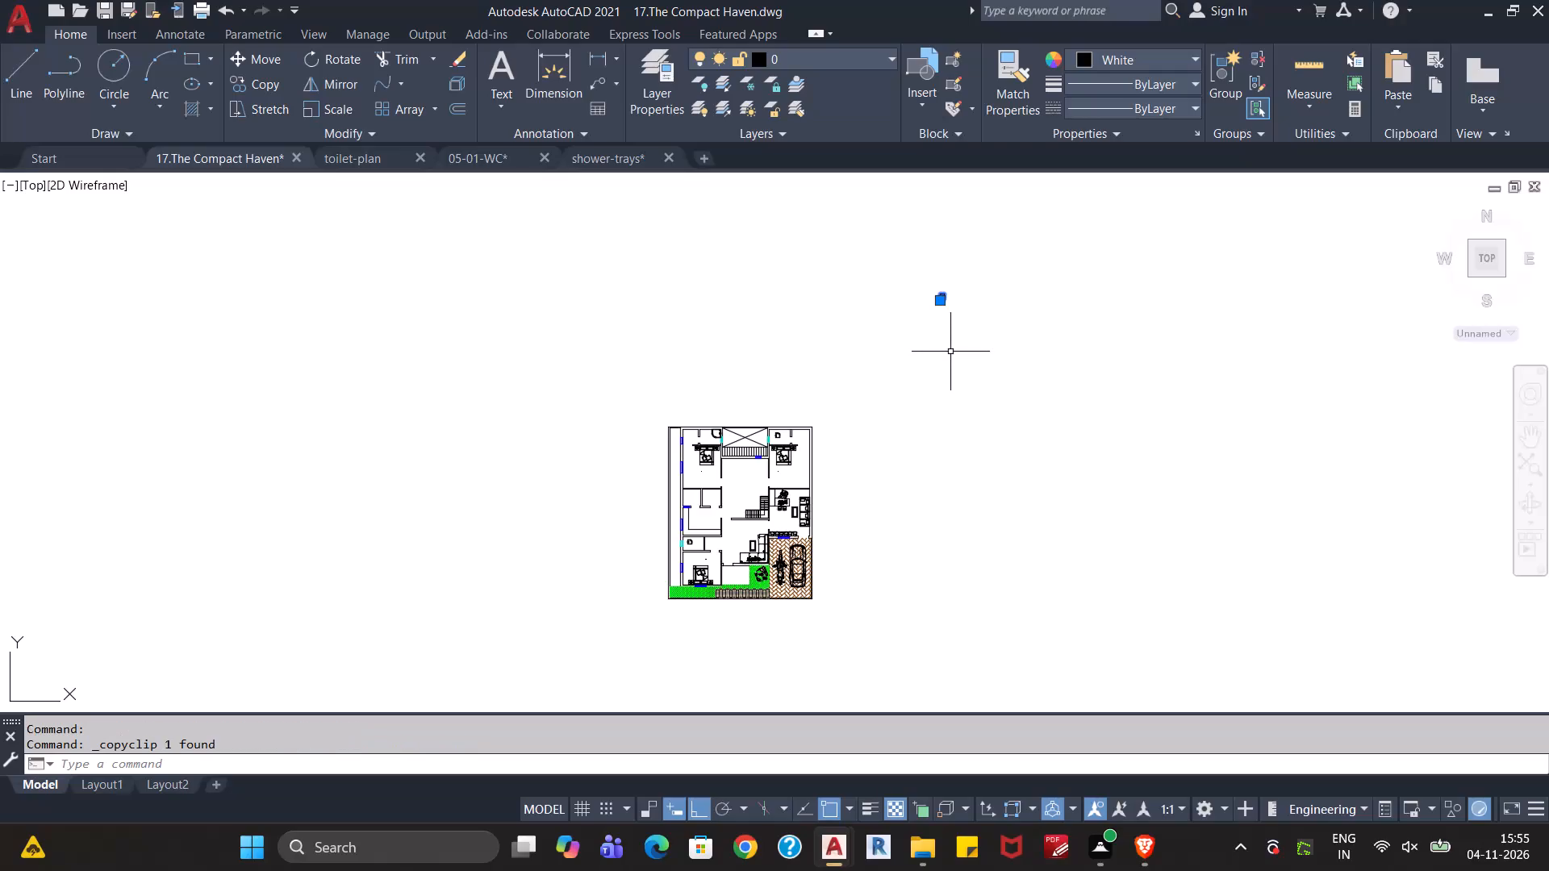
Cut the scaled toilet and paste it into the northwest bathroom, against the north wall just west of the shower tray.
{"action": "key", "text": "ctrl+x"}
{"action": "key", "text": "ctrl+v"}
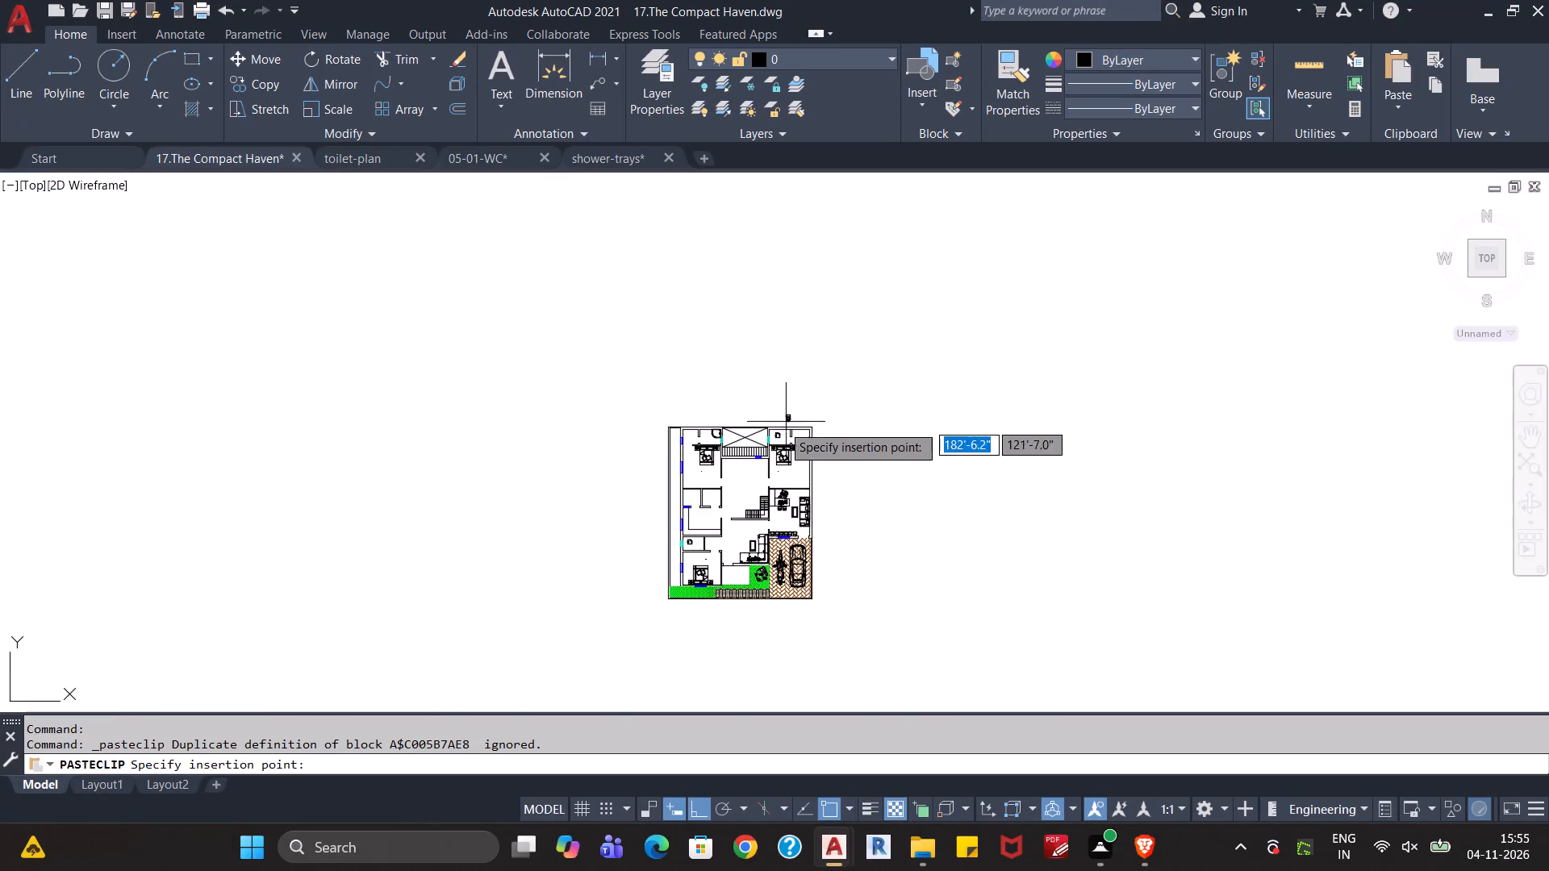
{"action": "scroll", "coordinate": [766, 442], "scroll_direction": "up", "scroll_amount": 3}
{"action": "scroll", "coordinate": [520, 440], "scroll_direction": "up", "scroll_amount": 2}
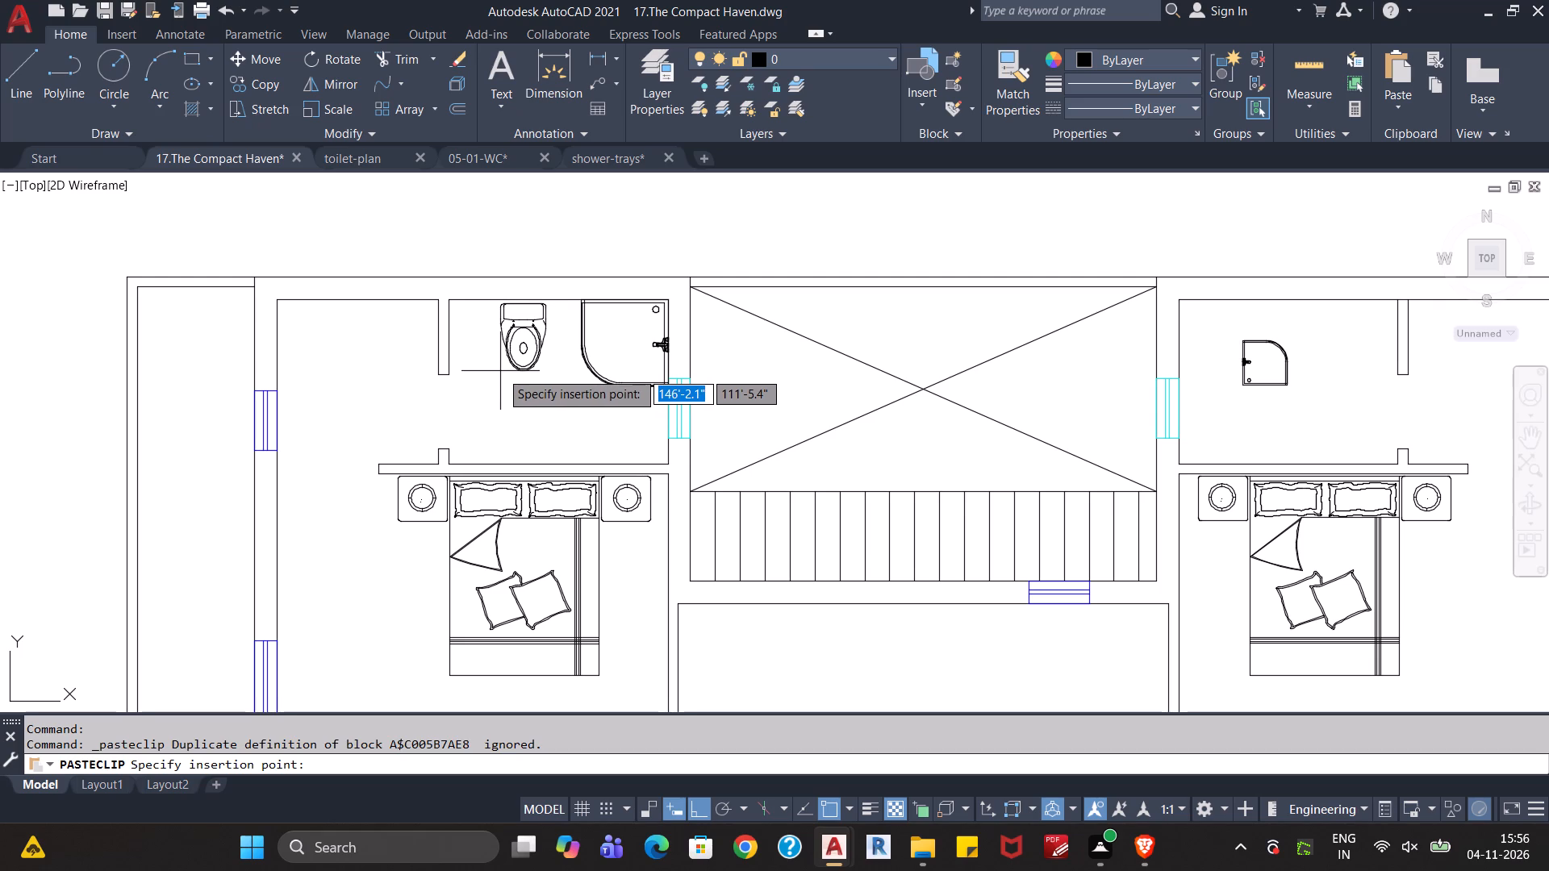
{"action": "left_click", "coordinate": [499, 371]}
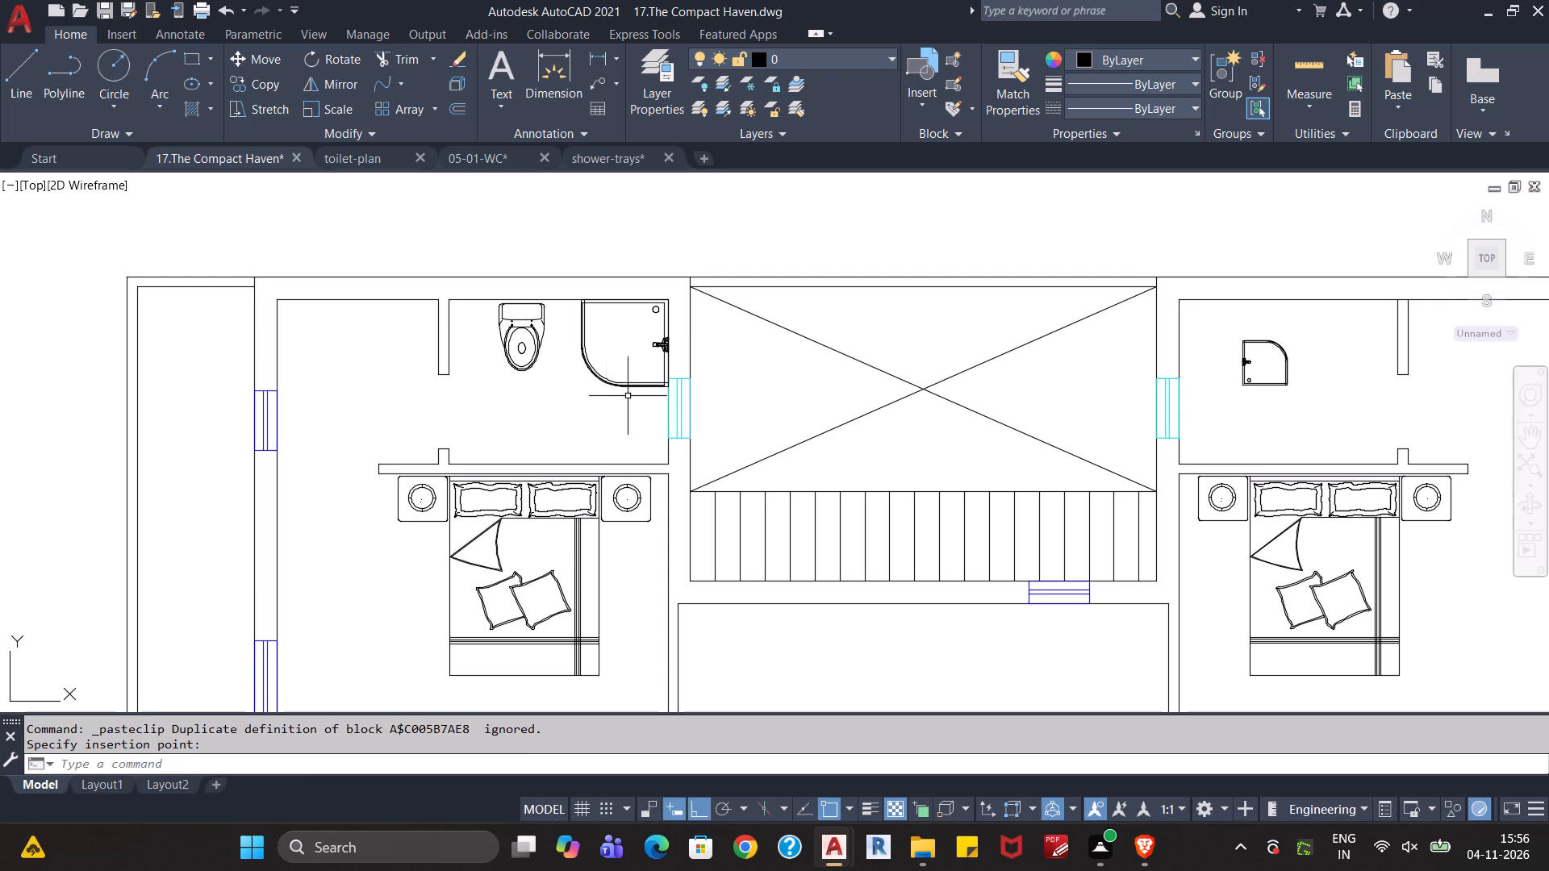
Paste another toilet into the northeast bathroom, near the north wall just east of the small shower tray.
{"action": "middle_click_drag", "start_coordinate": [844, 388], "coordinate": [428, 376]}
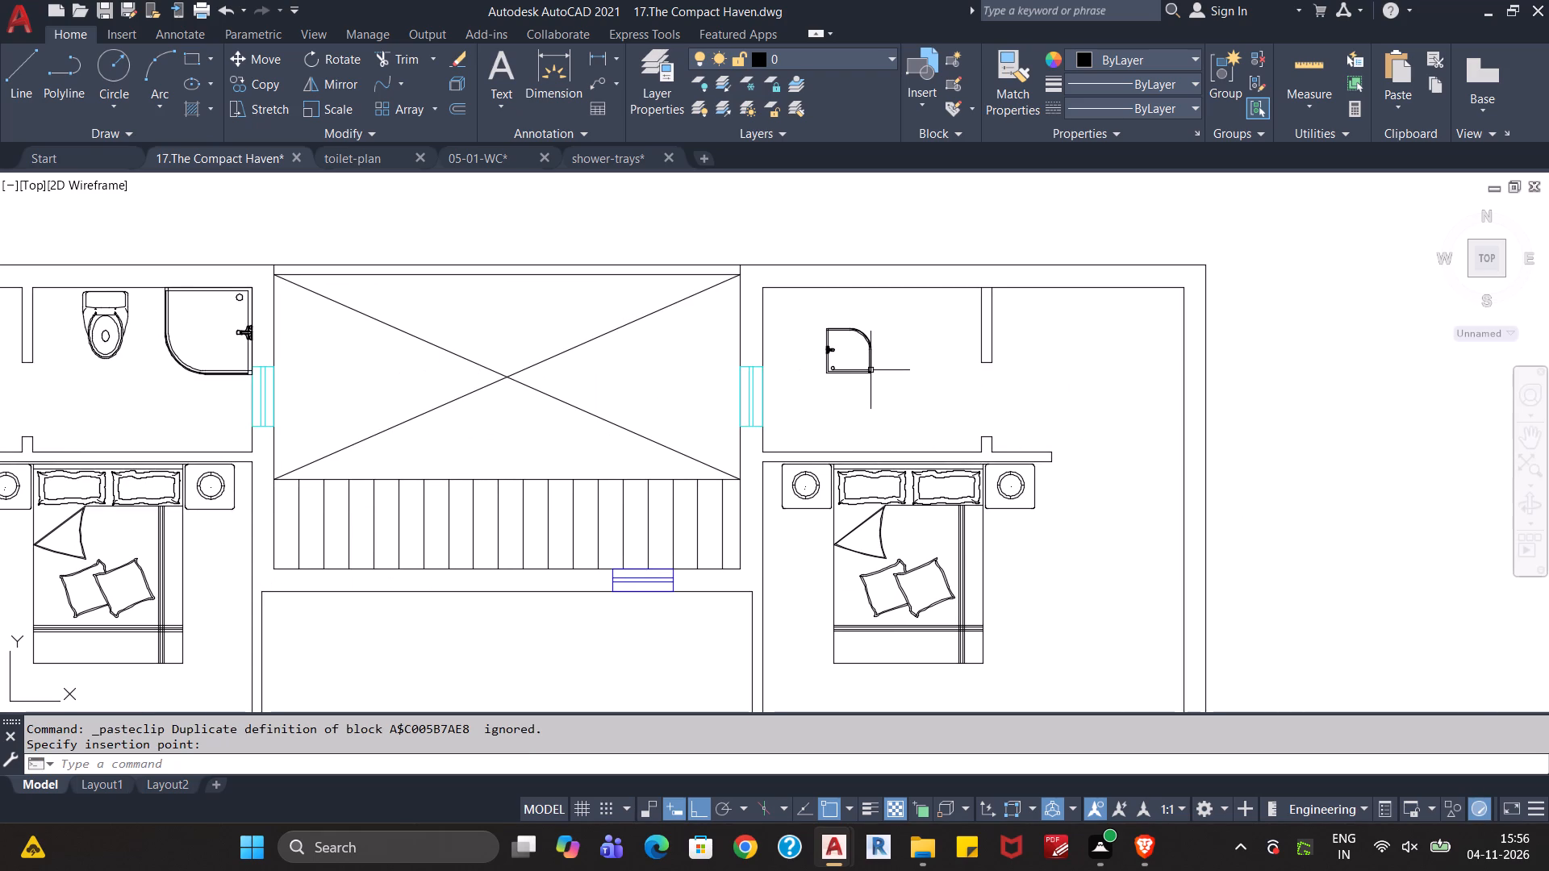
{"action": "key", "text": "ctrl+v"}
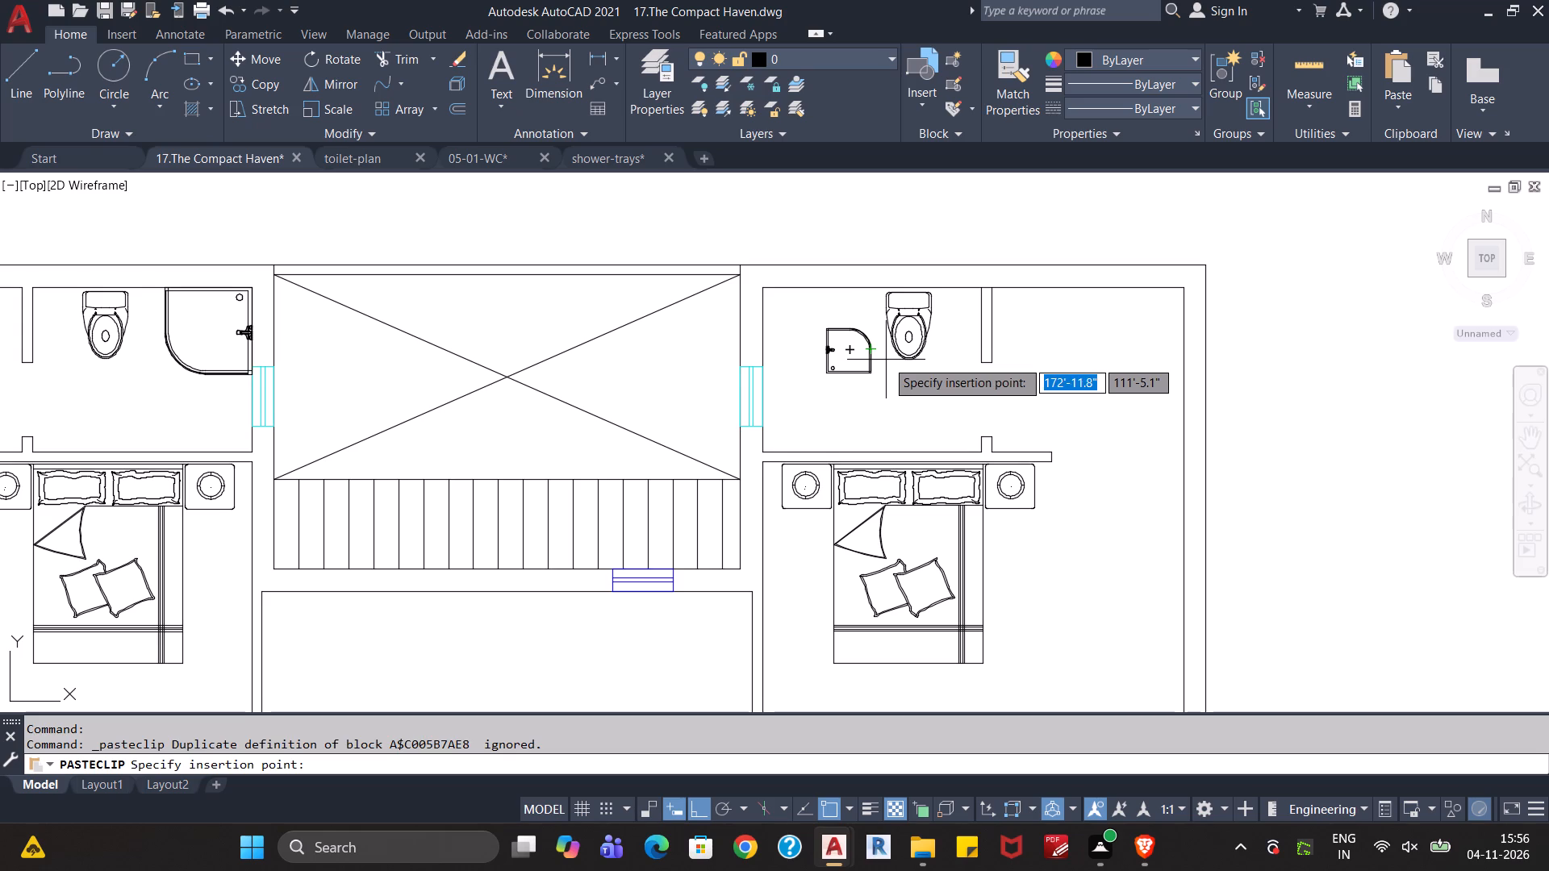
{"action": "left_click", "coordinate": [886, 360]}
Paste a third toilet into the southwest bathroom, east of its shower tray.
{"action": "scroll", "coordinate": [924, 392], "scroll_direction": "down", "scroll_amount": 1}
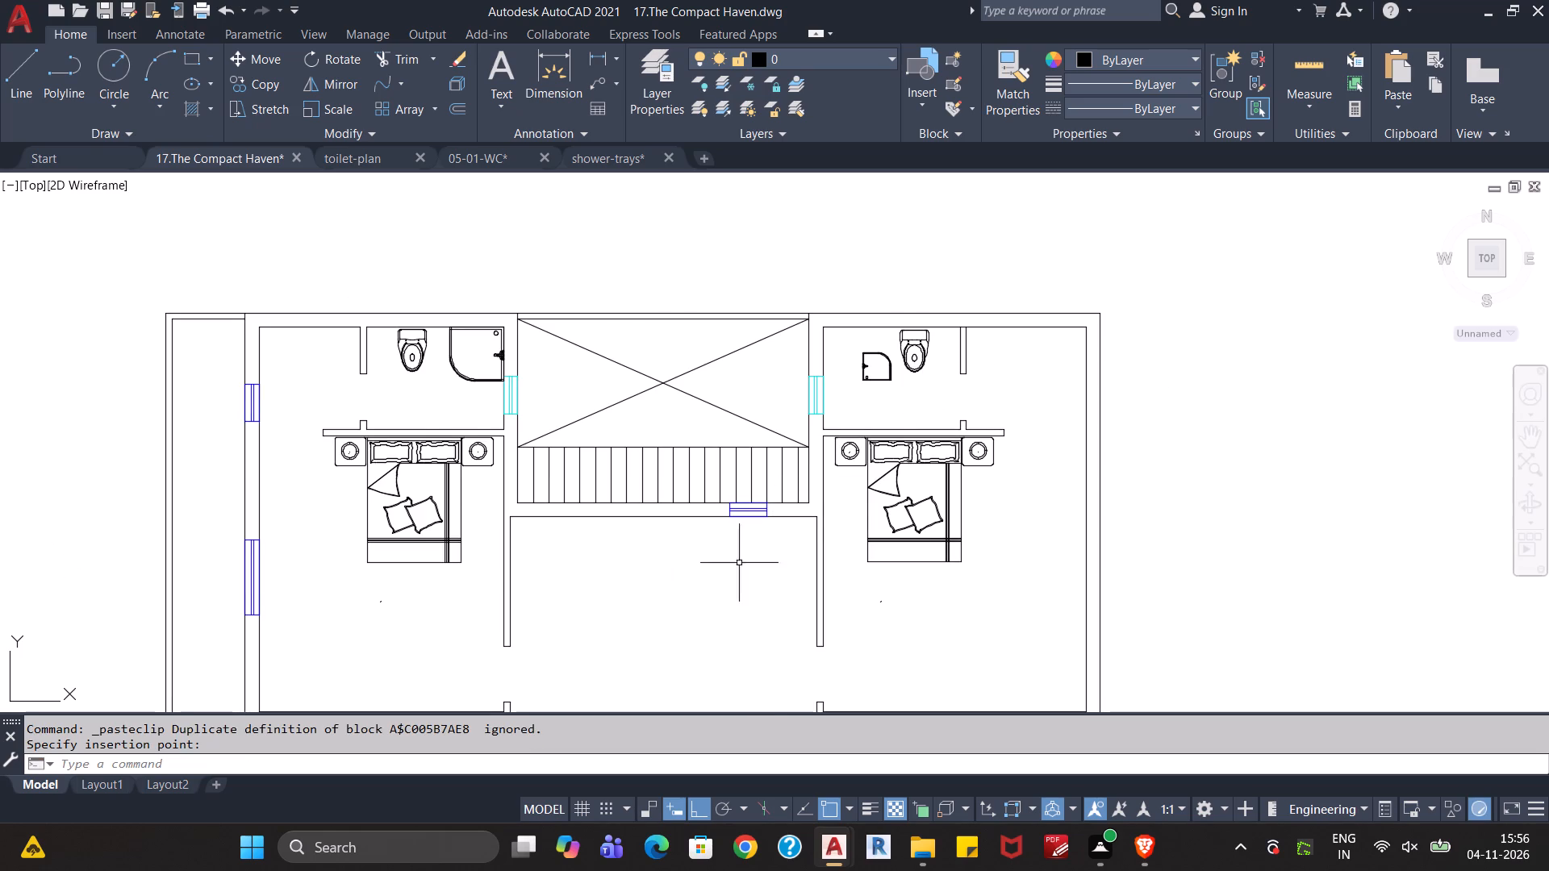
{"action": "middle_click_drag", "start_coordinate": [726, 582], "coordinate": [819, 398]}
{"action": "scroll", "coordinate": [801, 419], "scroll_direction": "down", "scroll_amount": 2}
{"action": "middle_click_drag", "start_coordinate": [762, 475], "coordinate": [787, 377]}
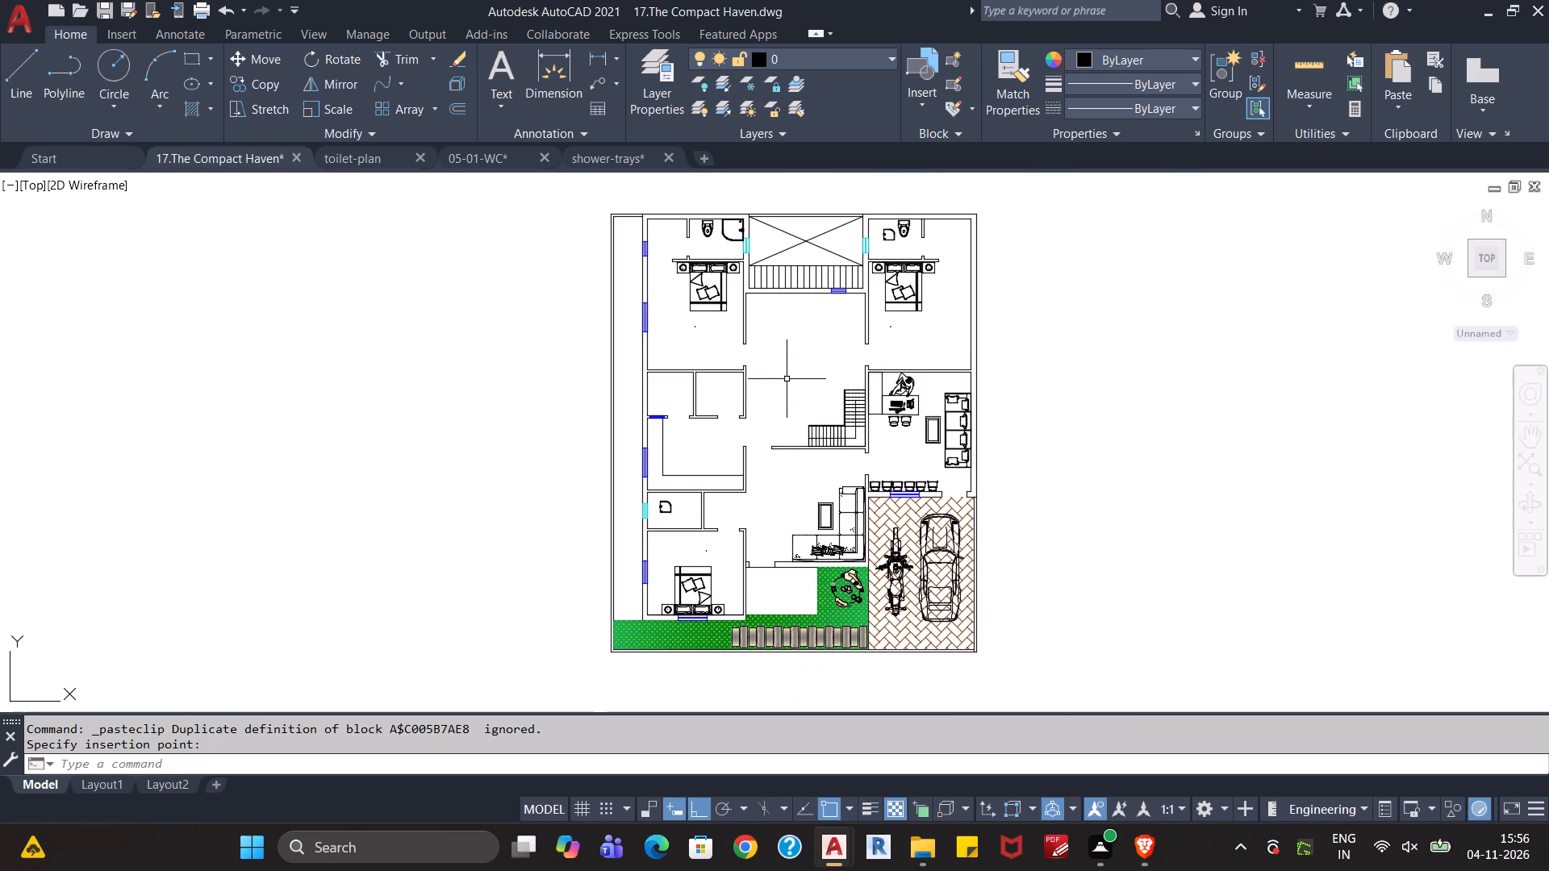
{"action": "scroll", "coordinate": [734, 506], "scroll_direction": "up", "scroll_amount": 3}
{"action": "key", "text": "ctrl+v"}
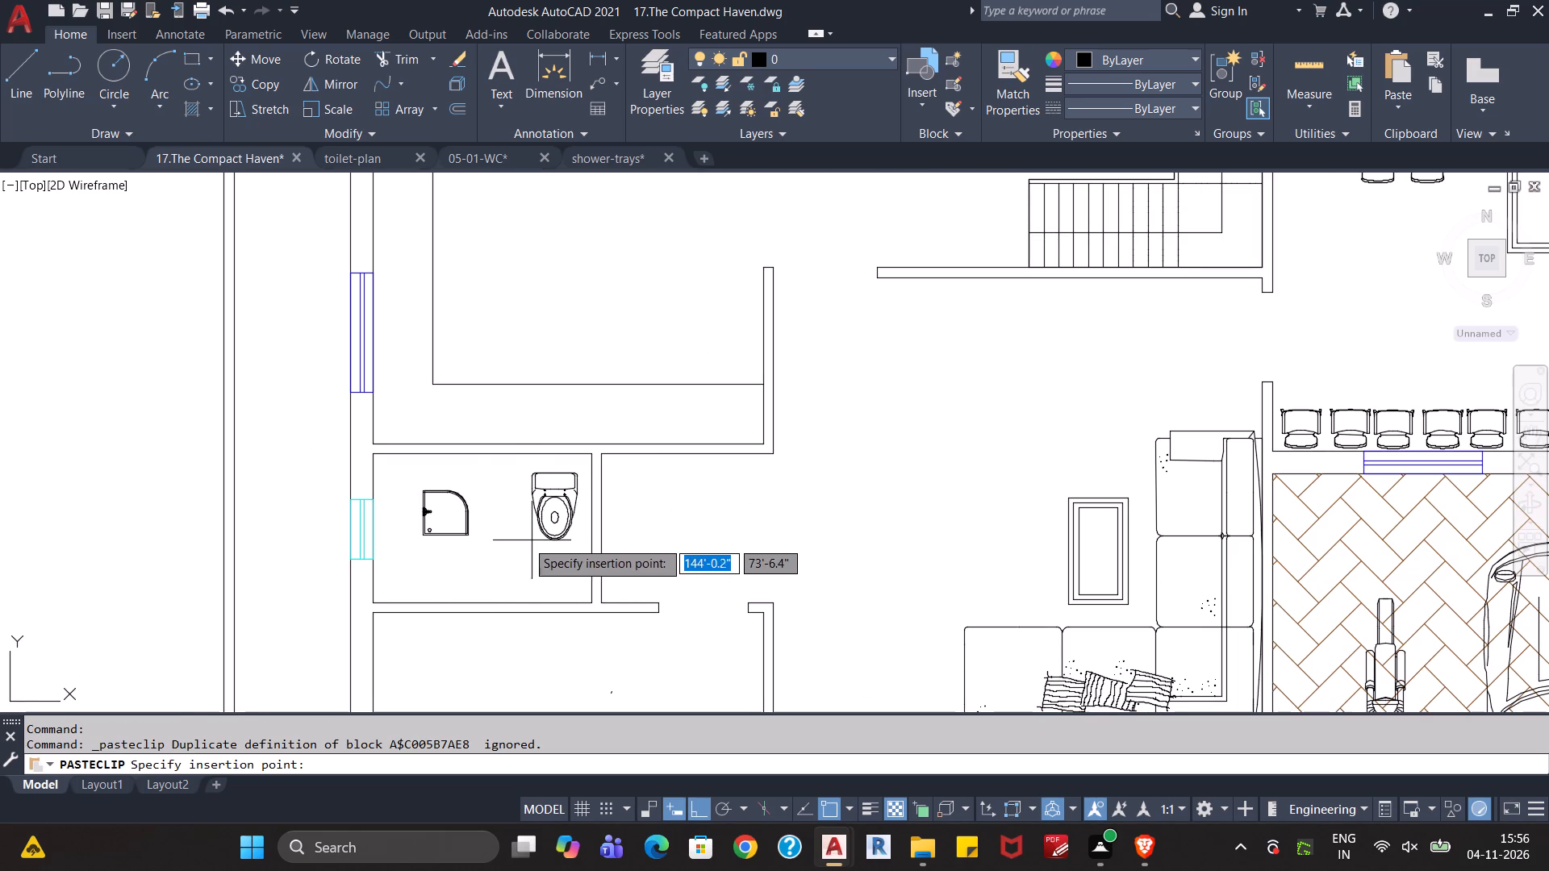
{"action": "left_click", "coordinate": [507, 542]}
Scale up the northeast bathroom's shower tray freehand from its southwest corner until its north edge reaches the north wall.
{"action": "scroll", "coordinate": [695, 503], "scroll_direction": "down", "scroll_amount": 2}
{"action": "middle_click_drag", "start_coordinate": [770, 482], "coordinate": [761, 509]}
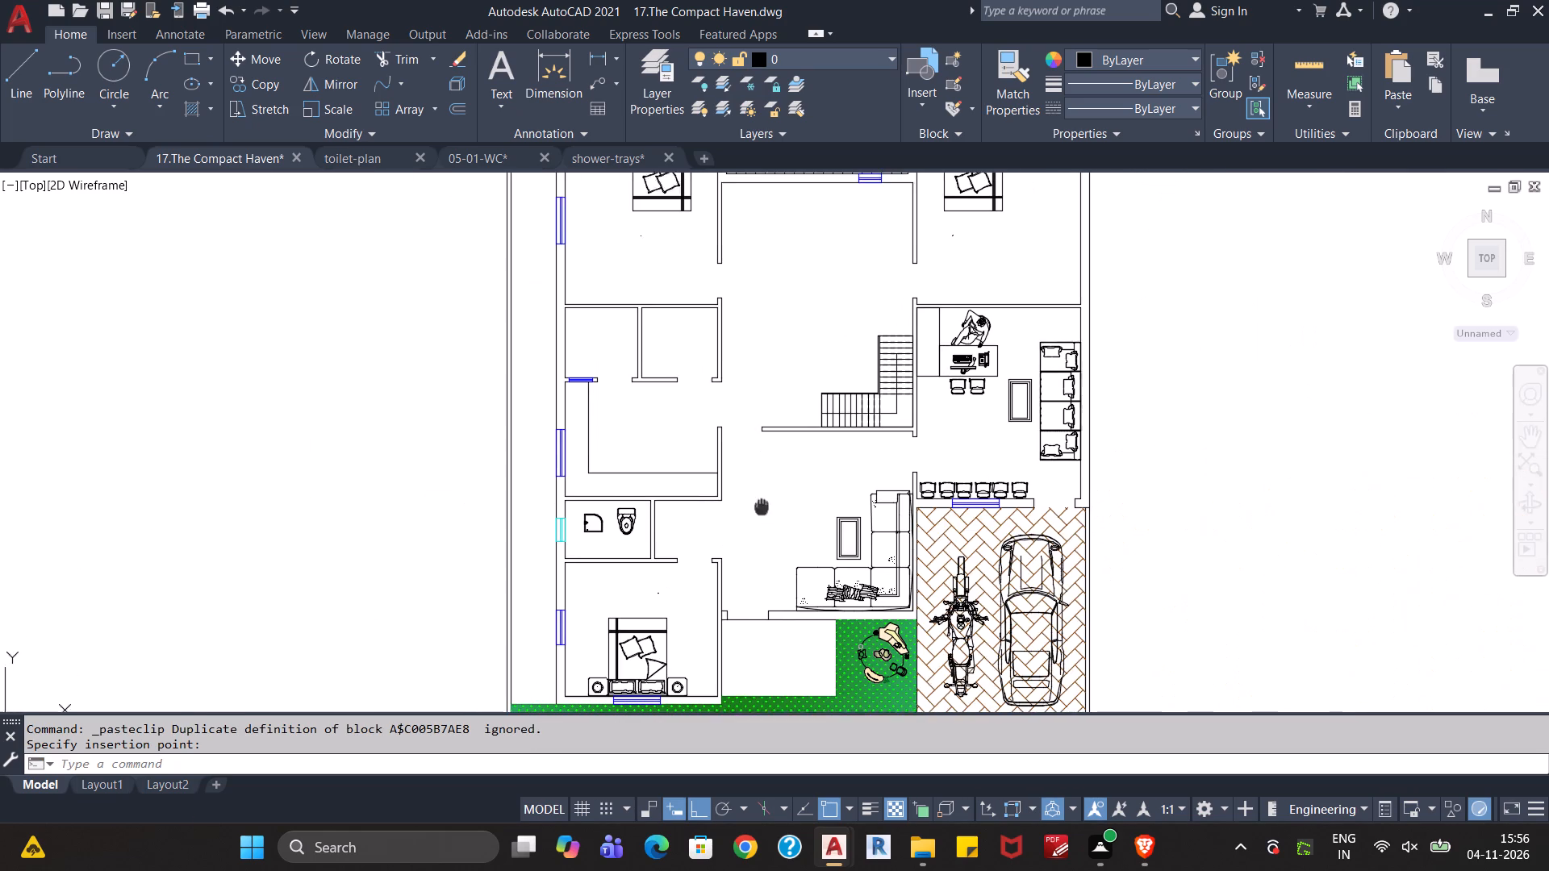
{"action": "middle_click_drag", "start_coordinate": [761, 509], "coordinate": [722, 563]}
{"action": "scroll", "coordinate": [766, 394], "scroll_direction": "down", "scroll_amount": 2}
{"action": "middle_click_drag", "start_coordinate": [773, 385], "coordinate": [733, 497]}
{"action": "scroll", "coordinate": [766, 428], "scroll_direction": "up", "scroll_amount": 2}
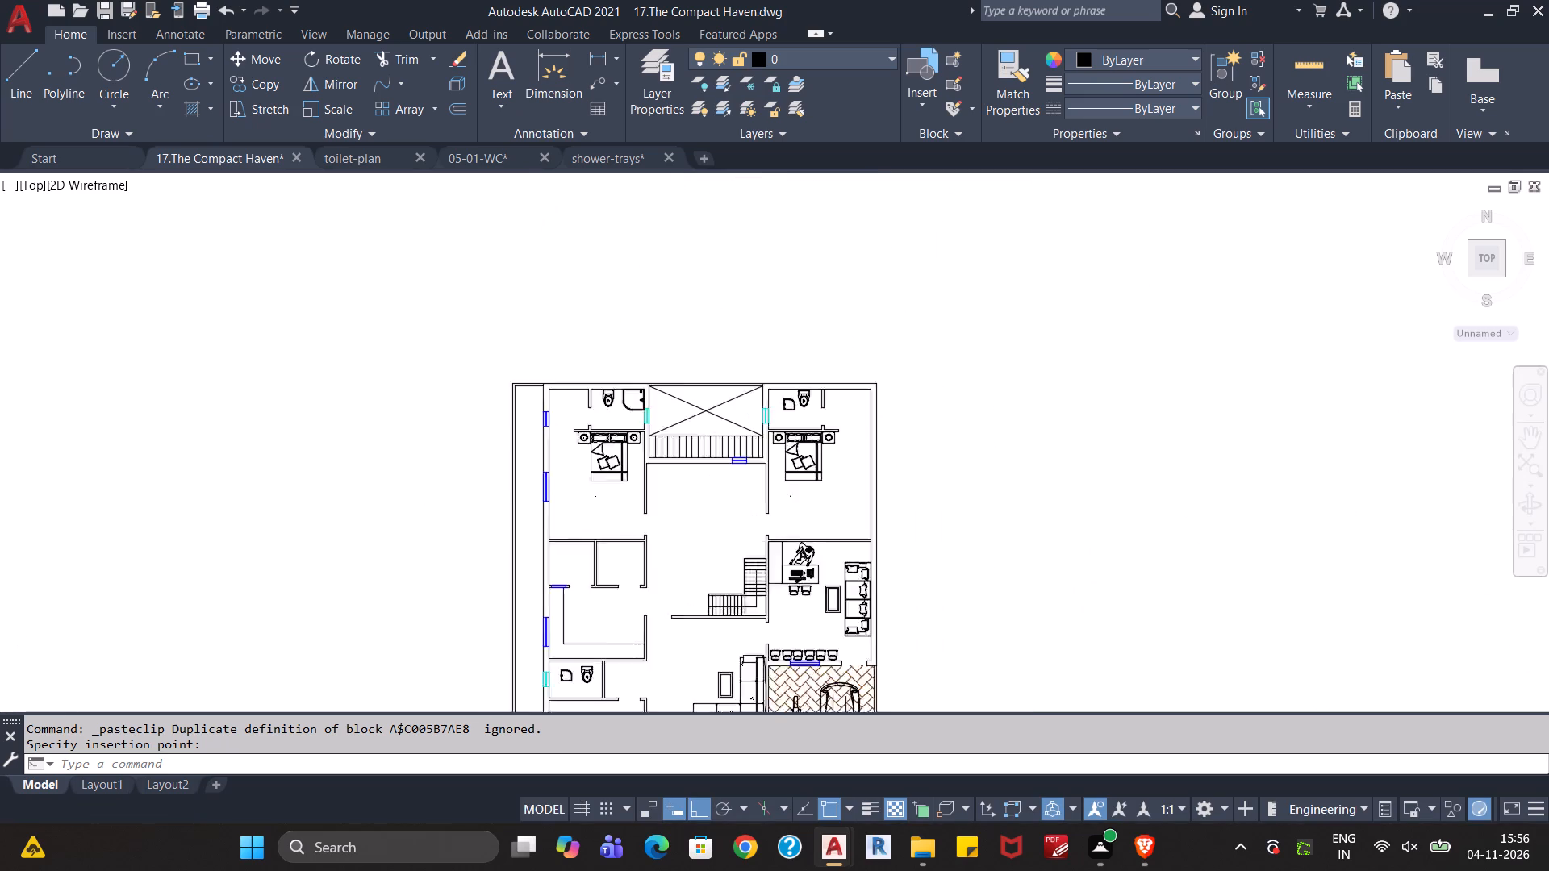
{"action": "scroll", "coordinate": [766, 428], "scroll_direction": "up", "scroll_amount": 1}
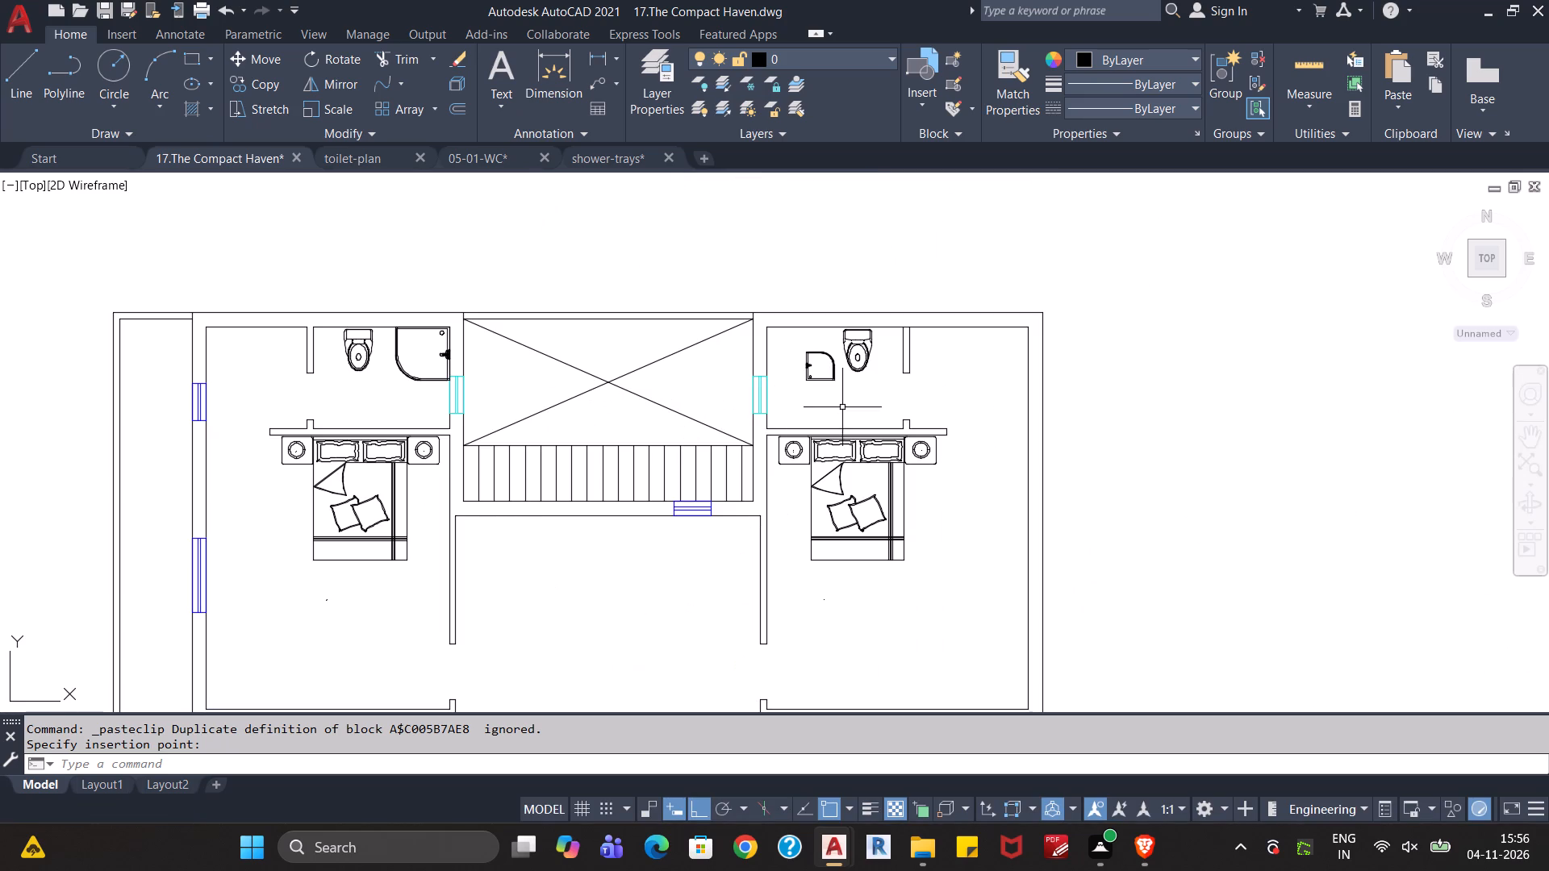
{"action": "key", "text": "Escape"}
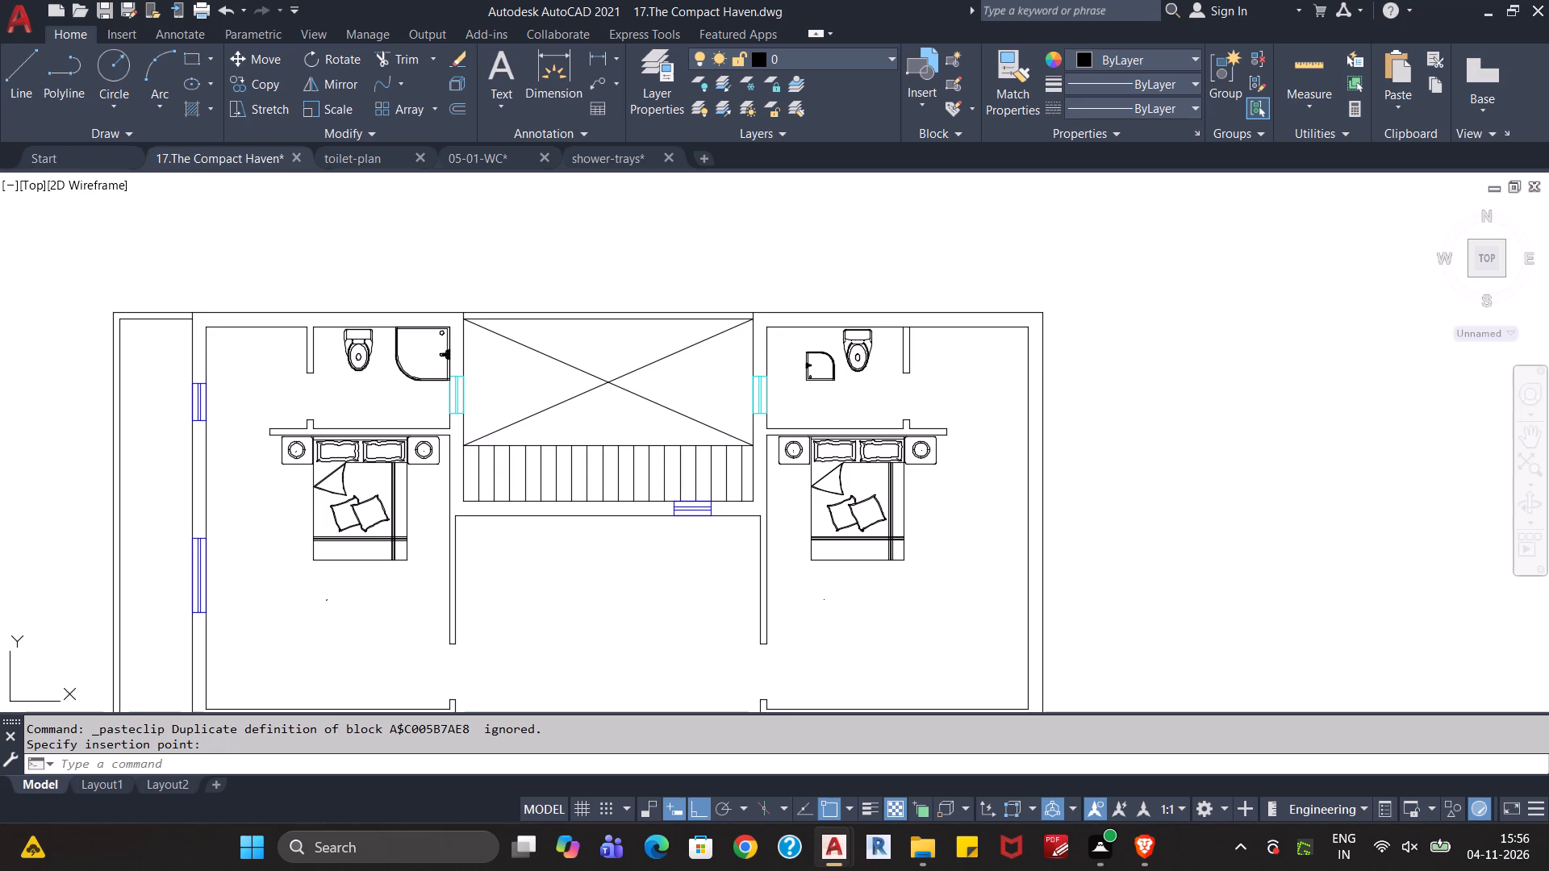
{"action": "key", "text": "Escape"}
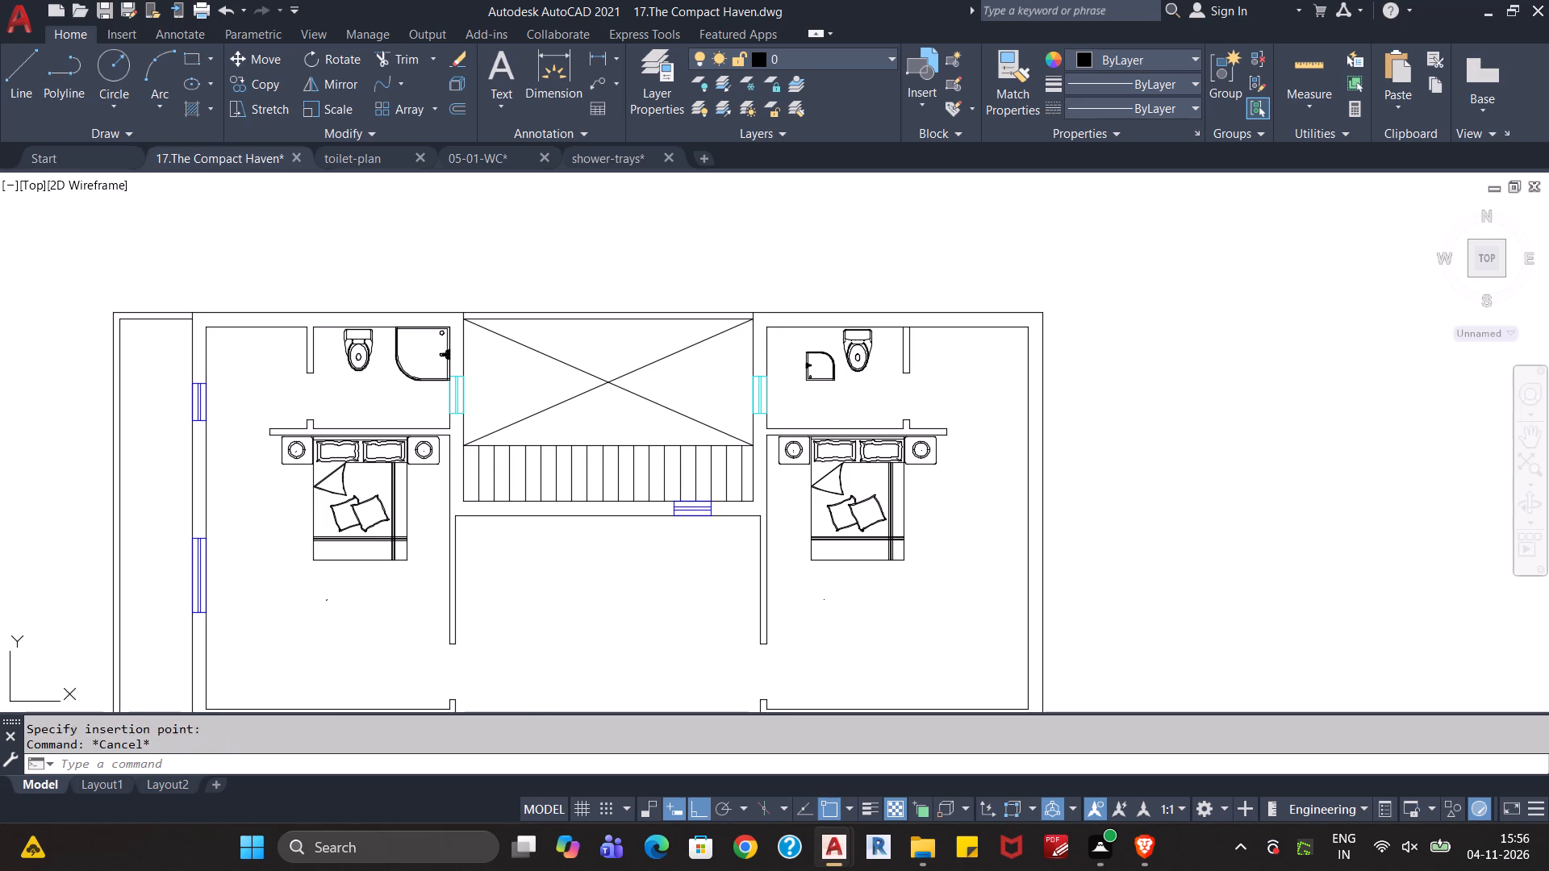
{"action": "key", "text": "Escape"}
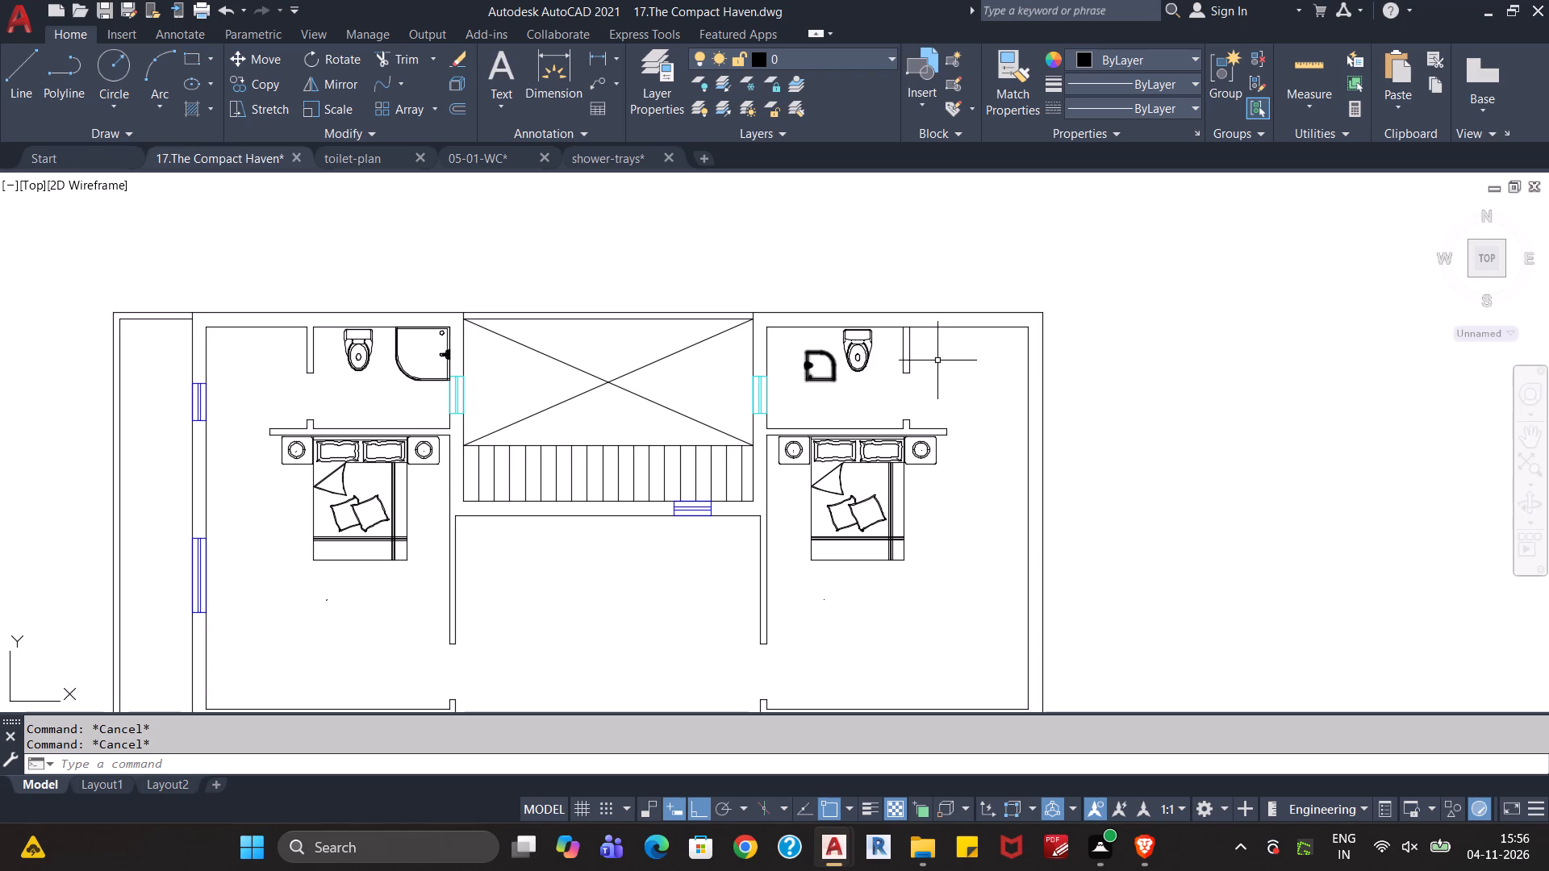
{"action": "left_click", "coordinate": [812, 380]}
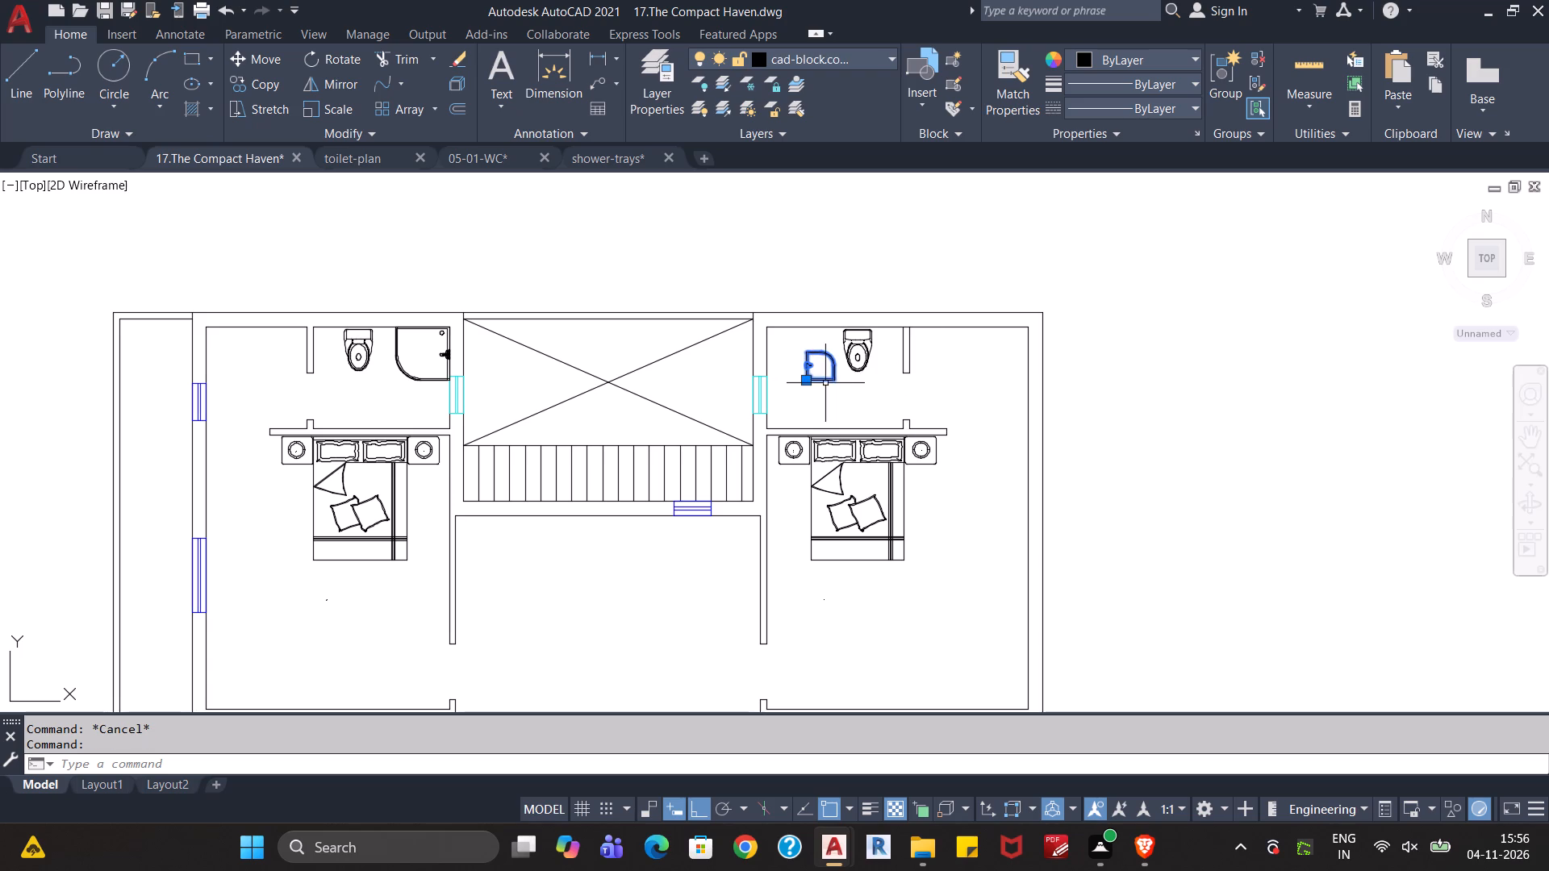
{"action": "type", "text": "sc"}
{"action": "key", "text": "Return"}
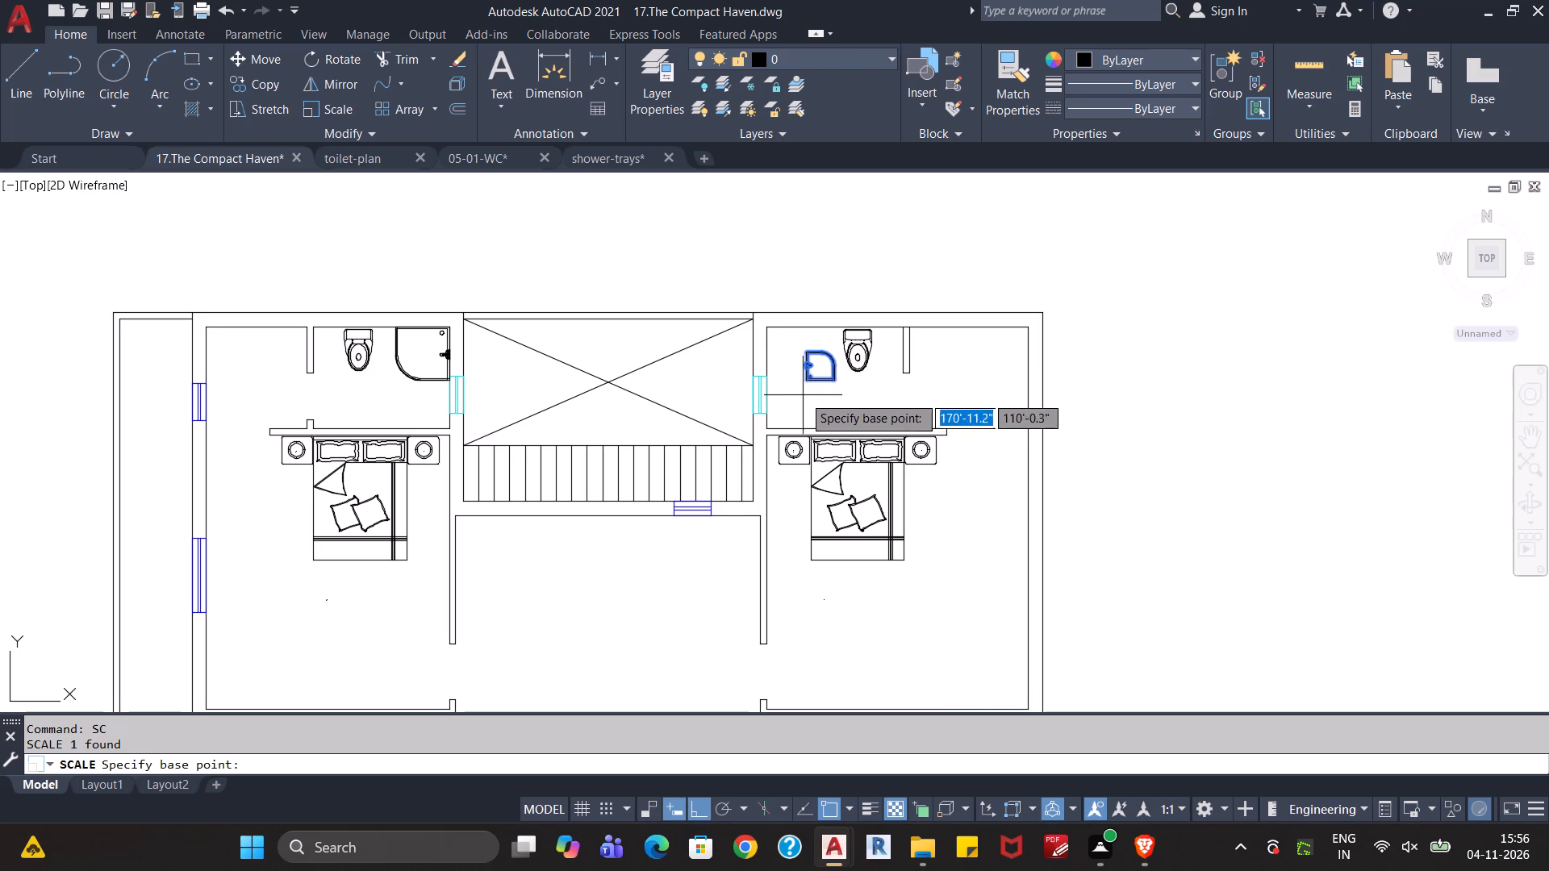
{"action": "left_click", "coordinate": [804, 385]}
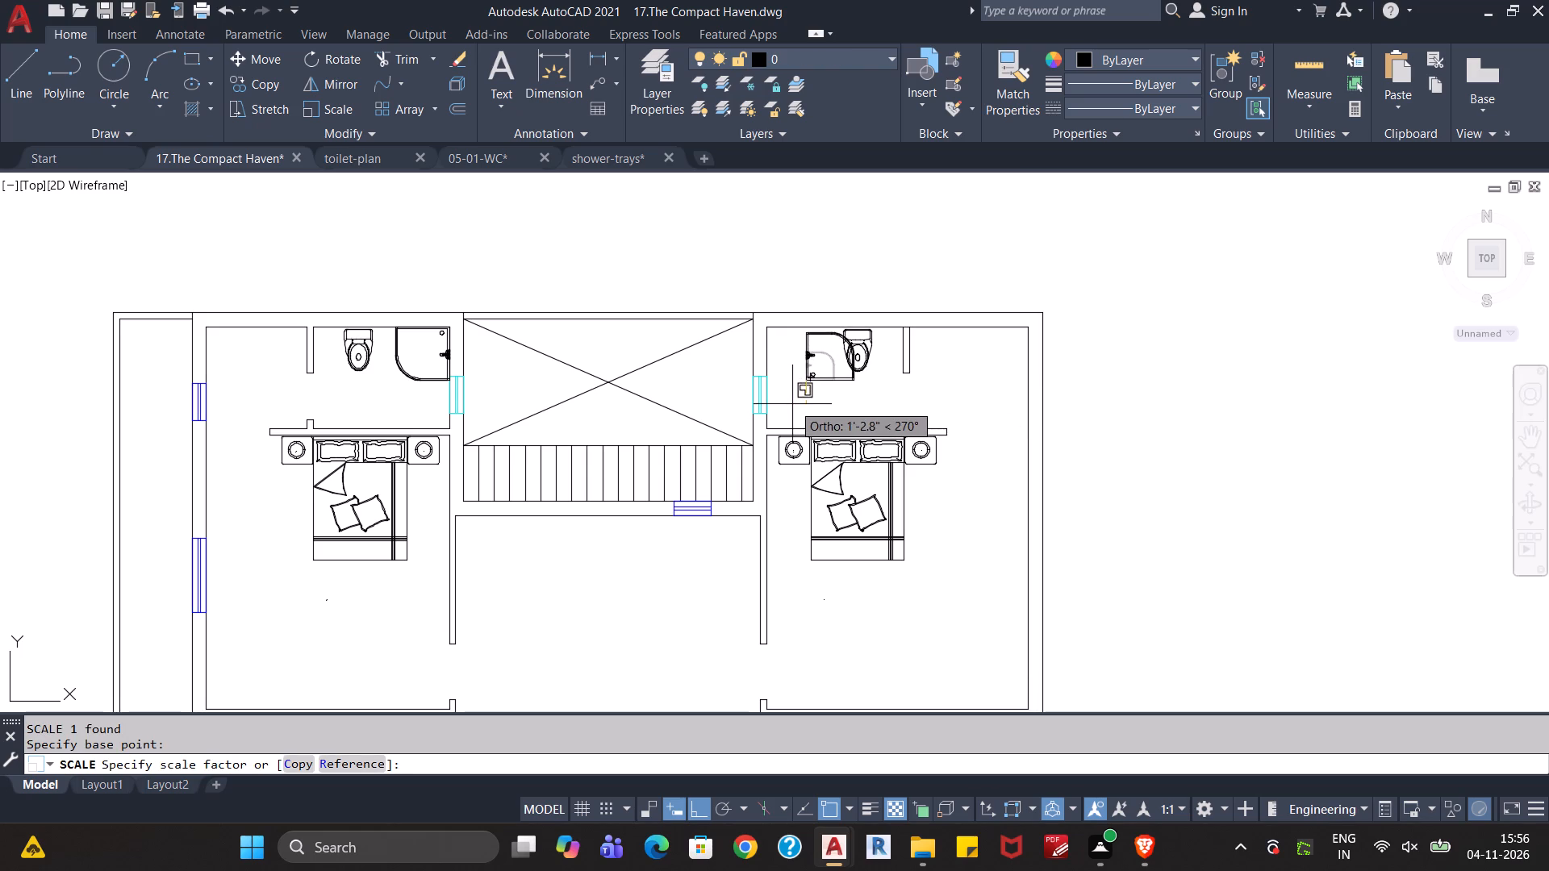
{"action": "left_click", "coordinate": [789, 407]}
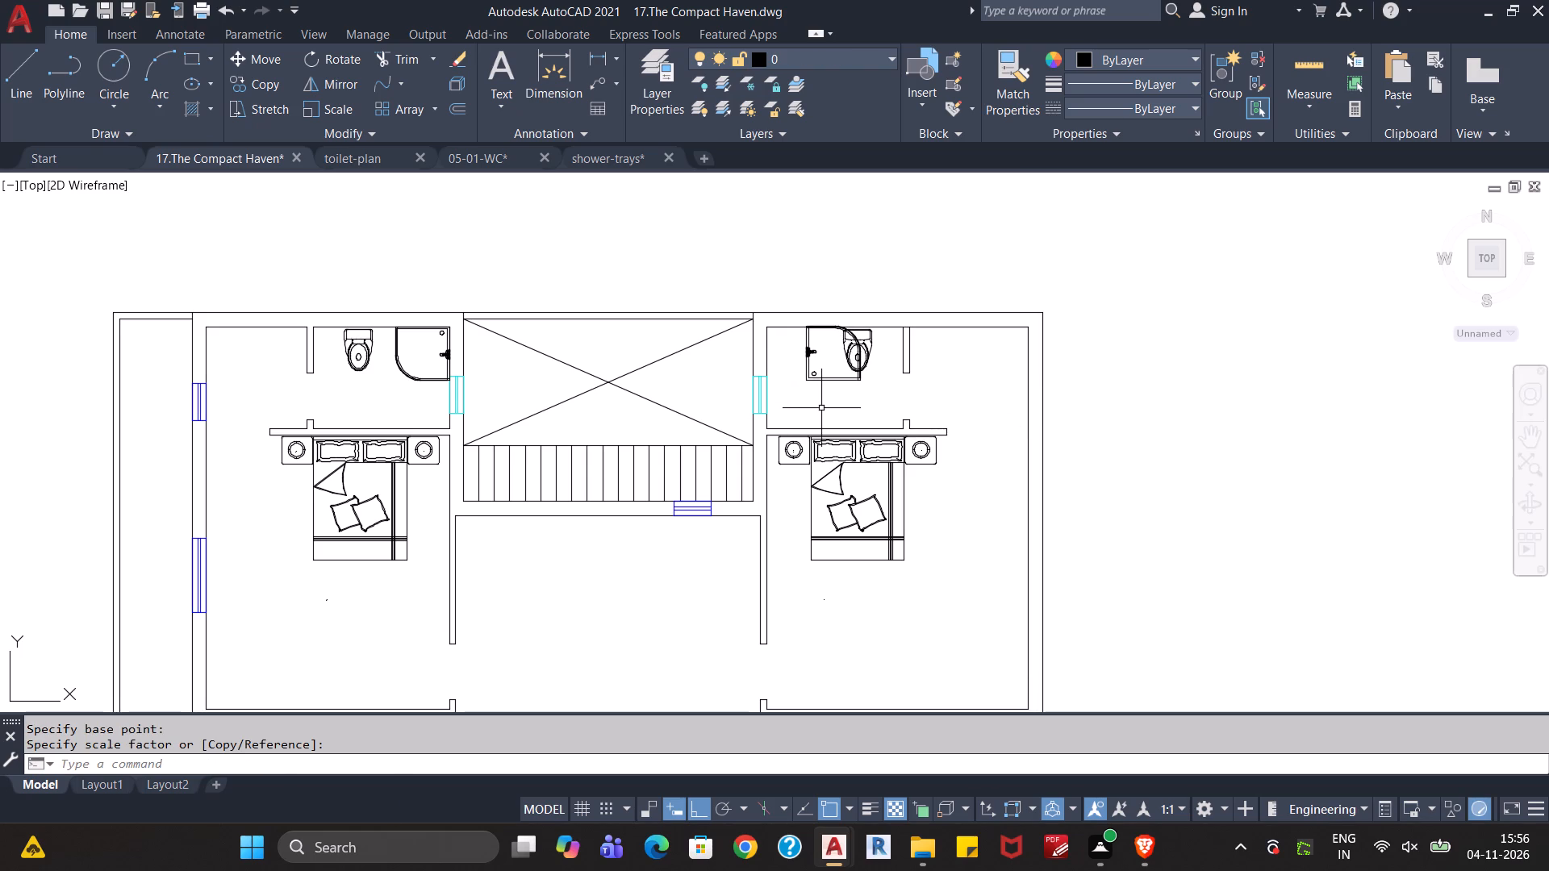
{"action": "key", "text": "Escape"}
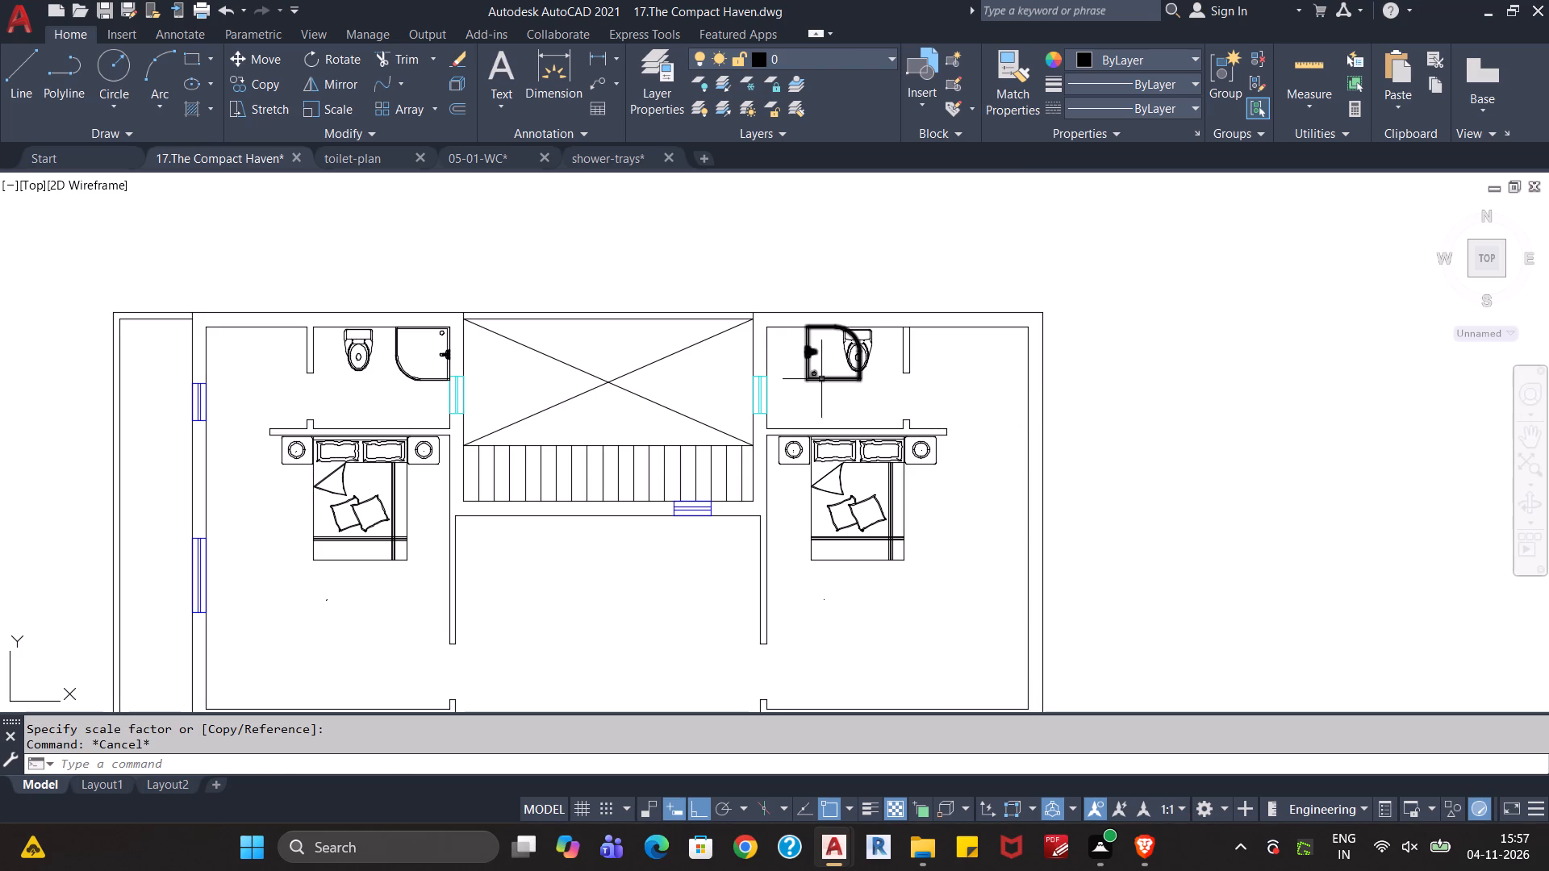
Move the enlarged shower tray by its southwest corner into the northeast bathroom's inner southwest corner.
{"action": "left_click", "coordinate": [824, 377]}
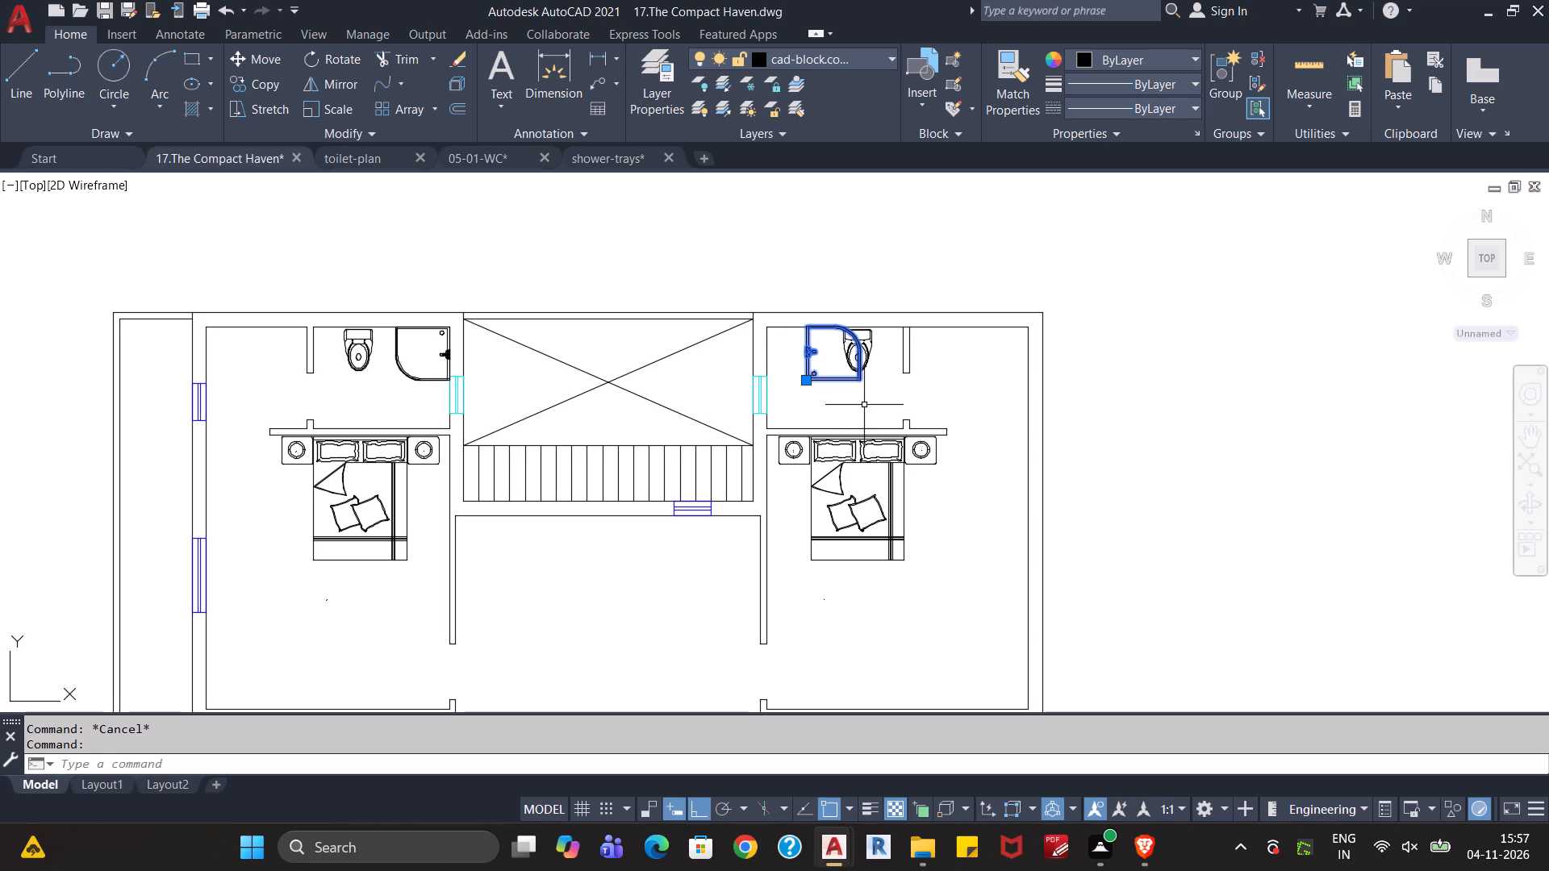
{"action": "key", "text": "m"}
{"action": "key", "text": "Return"}
{"action": "scroll", "coordinate": [816, 390], "scroll_direction": "up", "scroll_amount": 3}
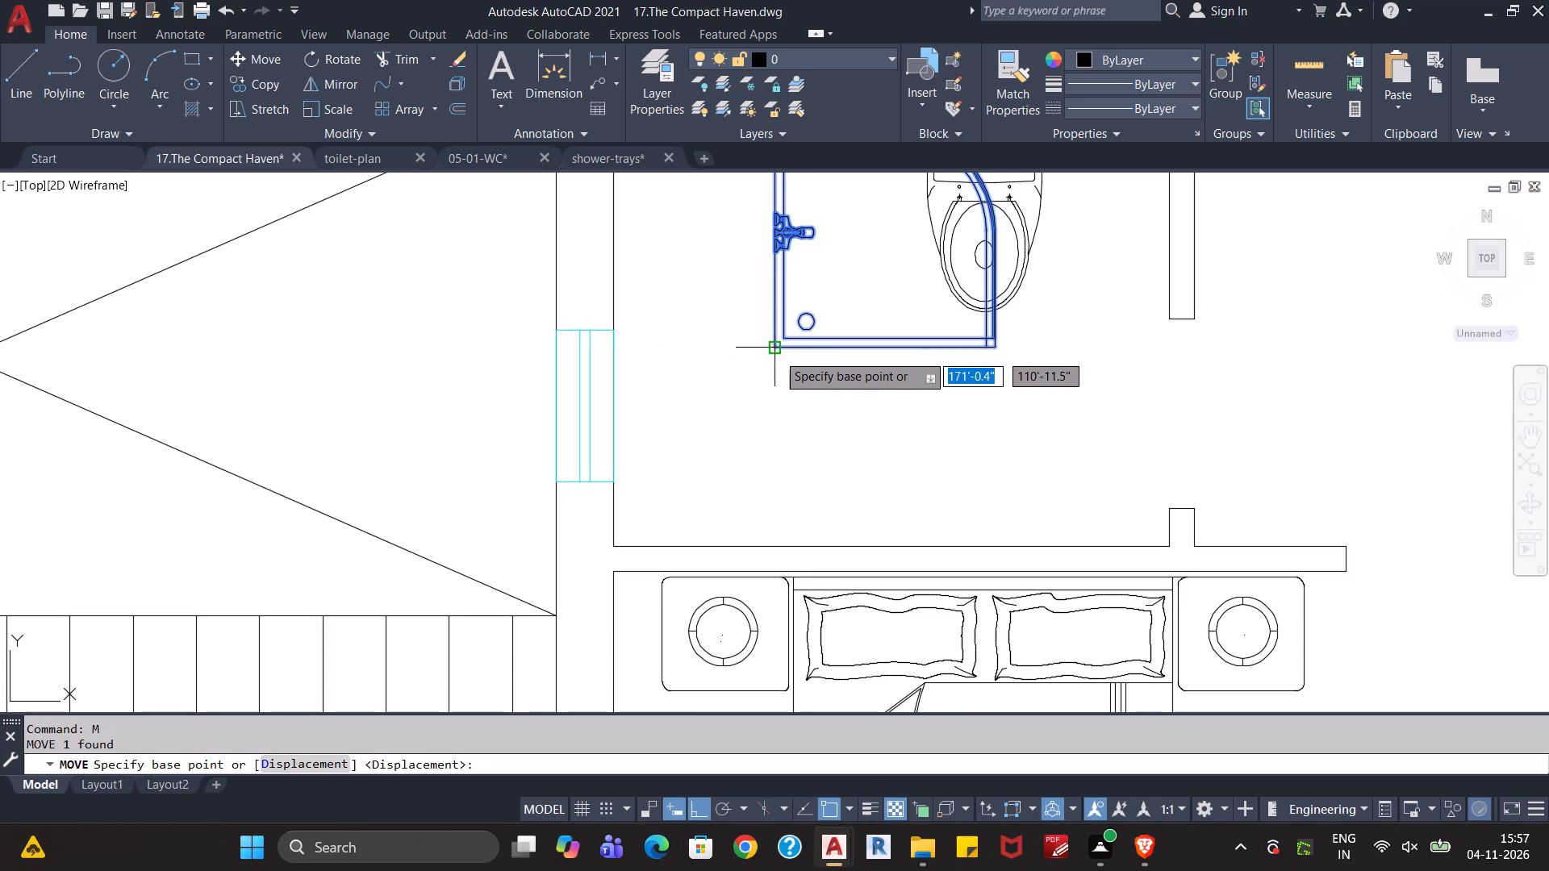
{"action": "left_click", "coordinate": [777, 351]}
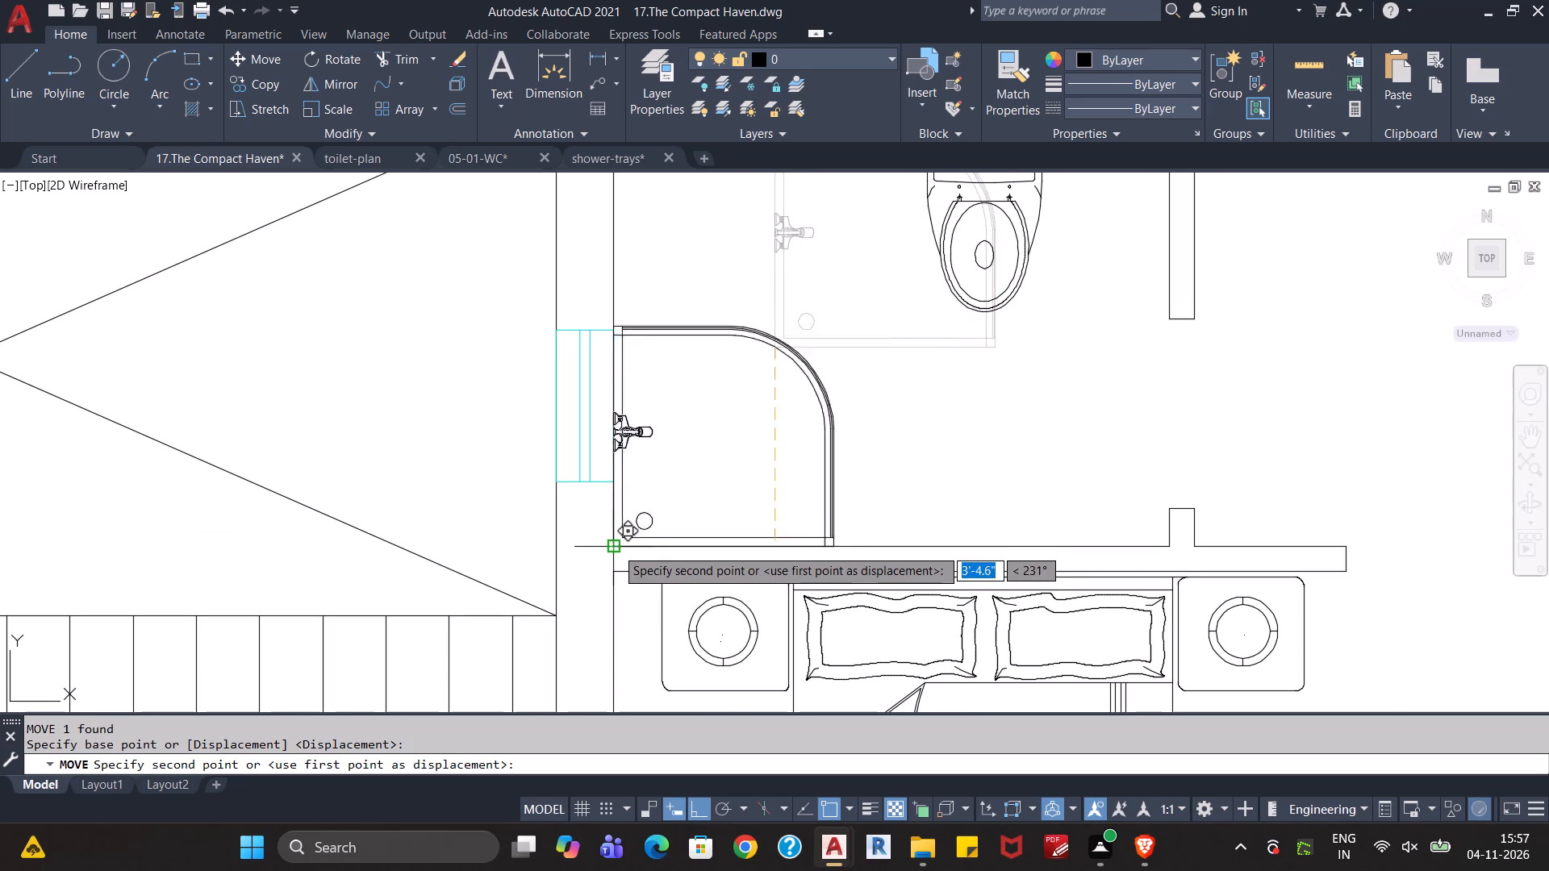
{"action": "left_click", "coordinate": [613, 552]}
{"action": "key", "text": "Escape"}
{"action": "key", "text": "Escape"}
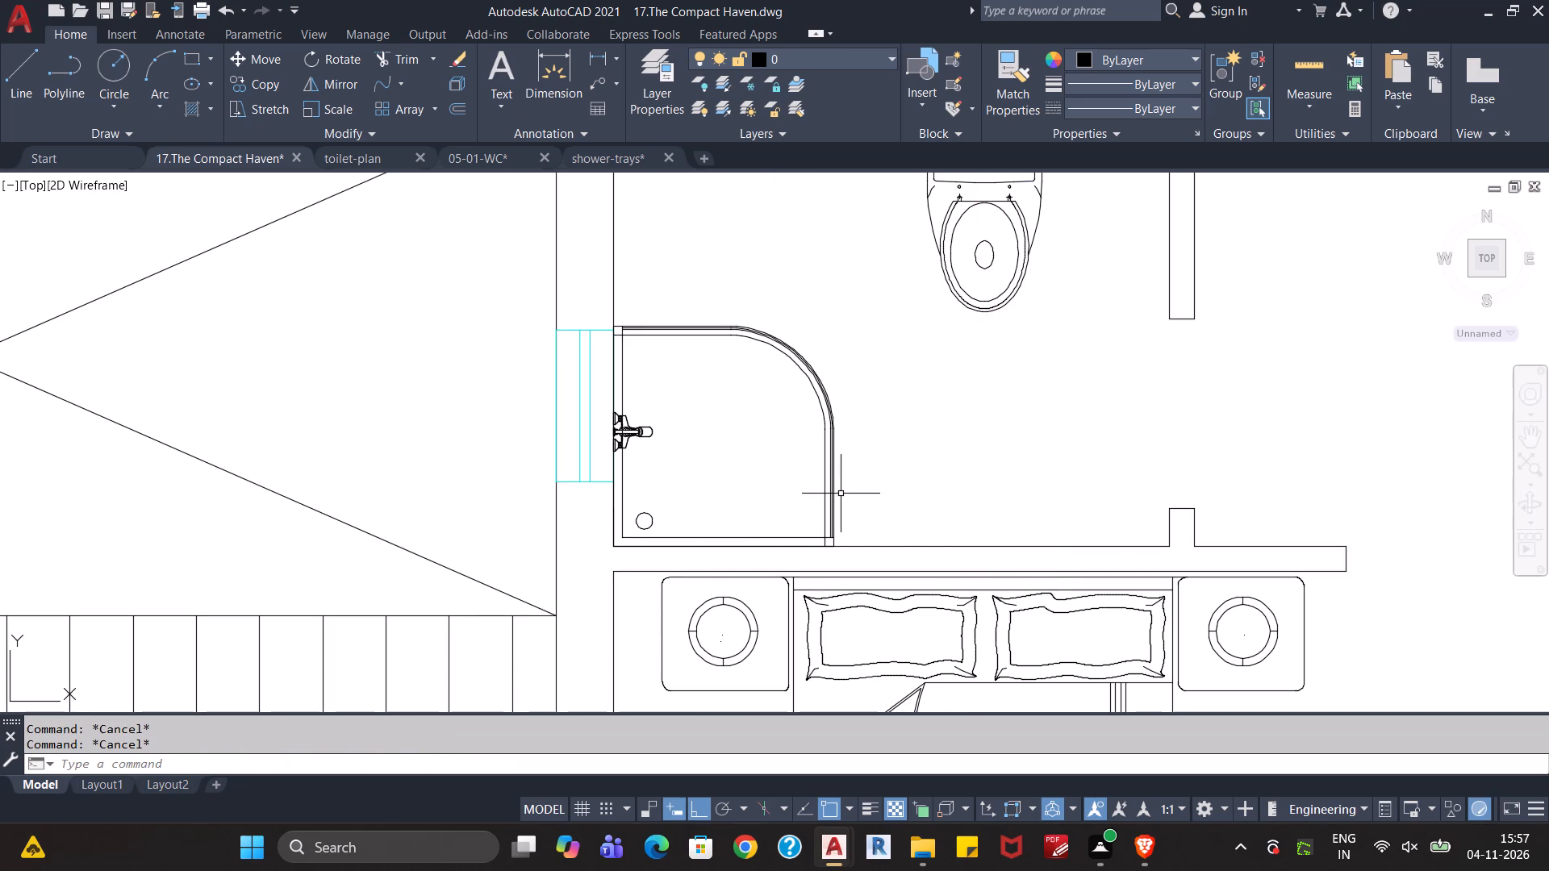
Cut the northeast bathroom's toilet and paste it east of the bathroom, in the space beyond the short partition wall.
{"action": "scroll", "coordinate": [841, 494], "scroll_direction": "down", "scroll_amount": 1}
{"action": "middle_click_drag", "start_coordinate": [856, 480], "coordinate": [801, 492]}
{"action": "middle_click_drag", "start_coordinate": [852, 445], "coordinate": [820, 478]}
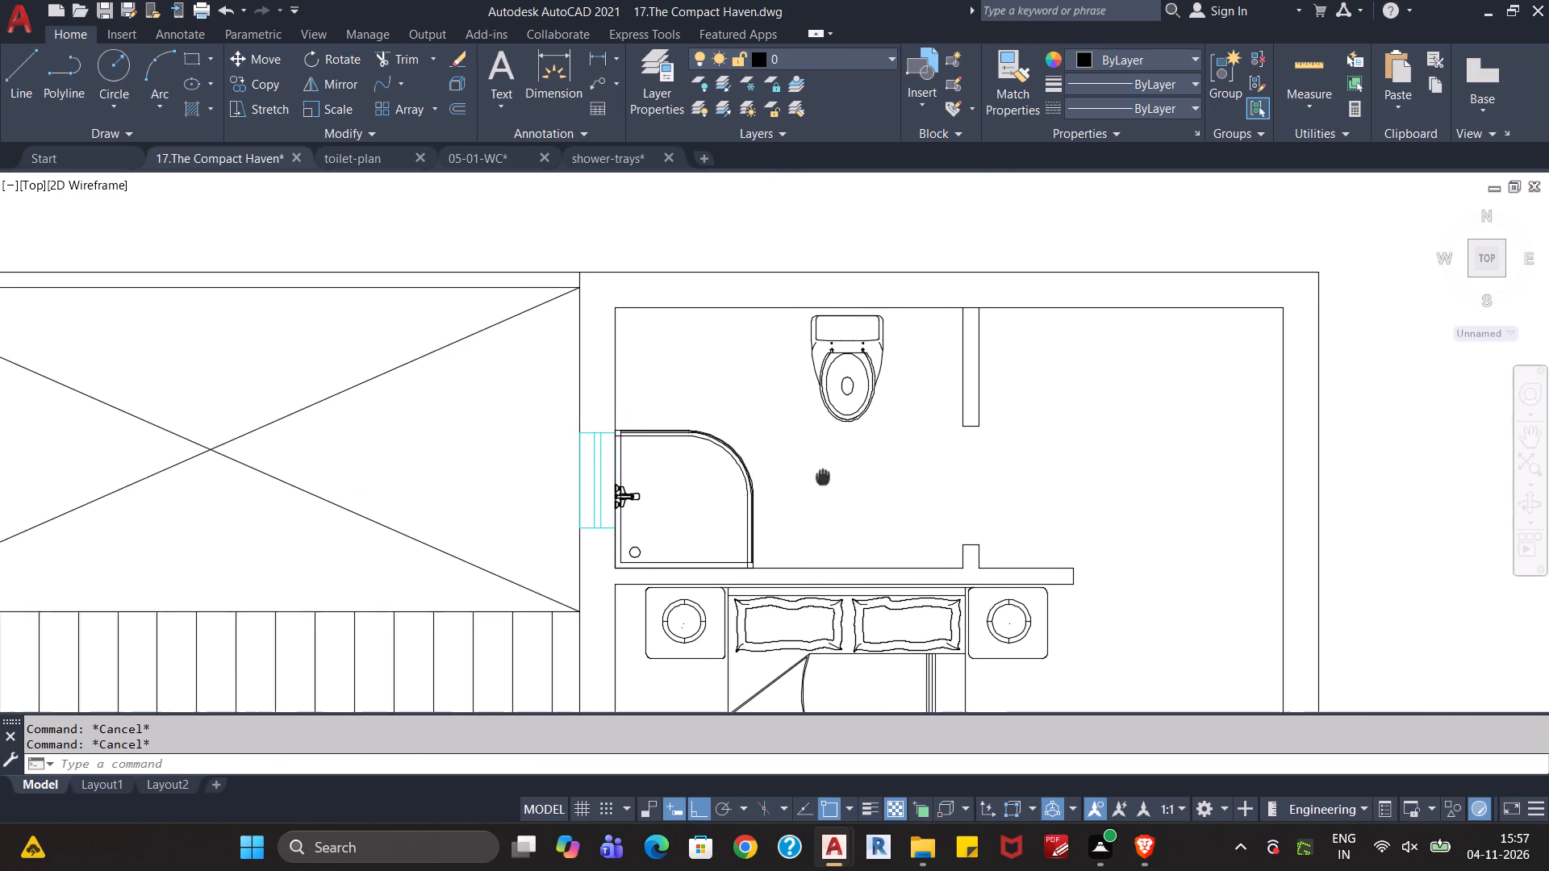
{"action": "middle_click_drag", "start_coordinate": [820, 478], "coordinate": [805, 494]}
{"action": "scroll", "coordinate": [795, 497], "scroll_direction": "down", "scroll_amount": 1}
{"action": "middle_click_drag", "start_coordinate": [800, 491], "coordinate": [784, 507]}
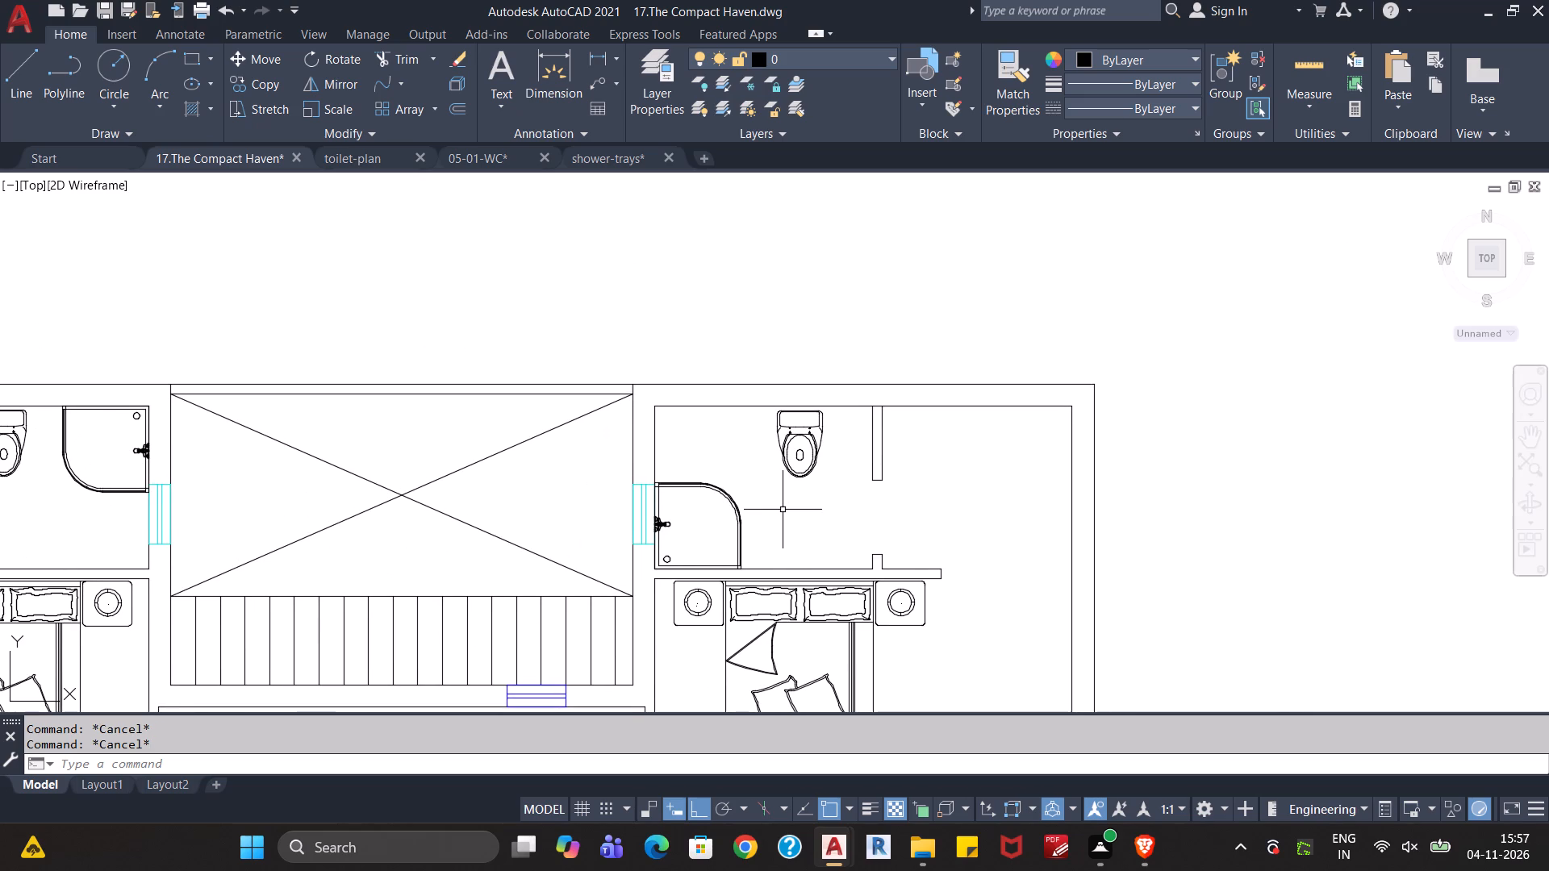
{"action": "left_click", "coordinate": [804, 468]}
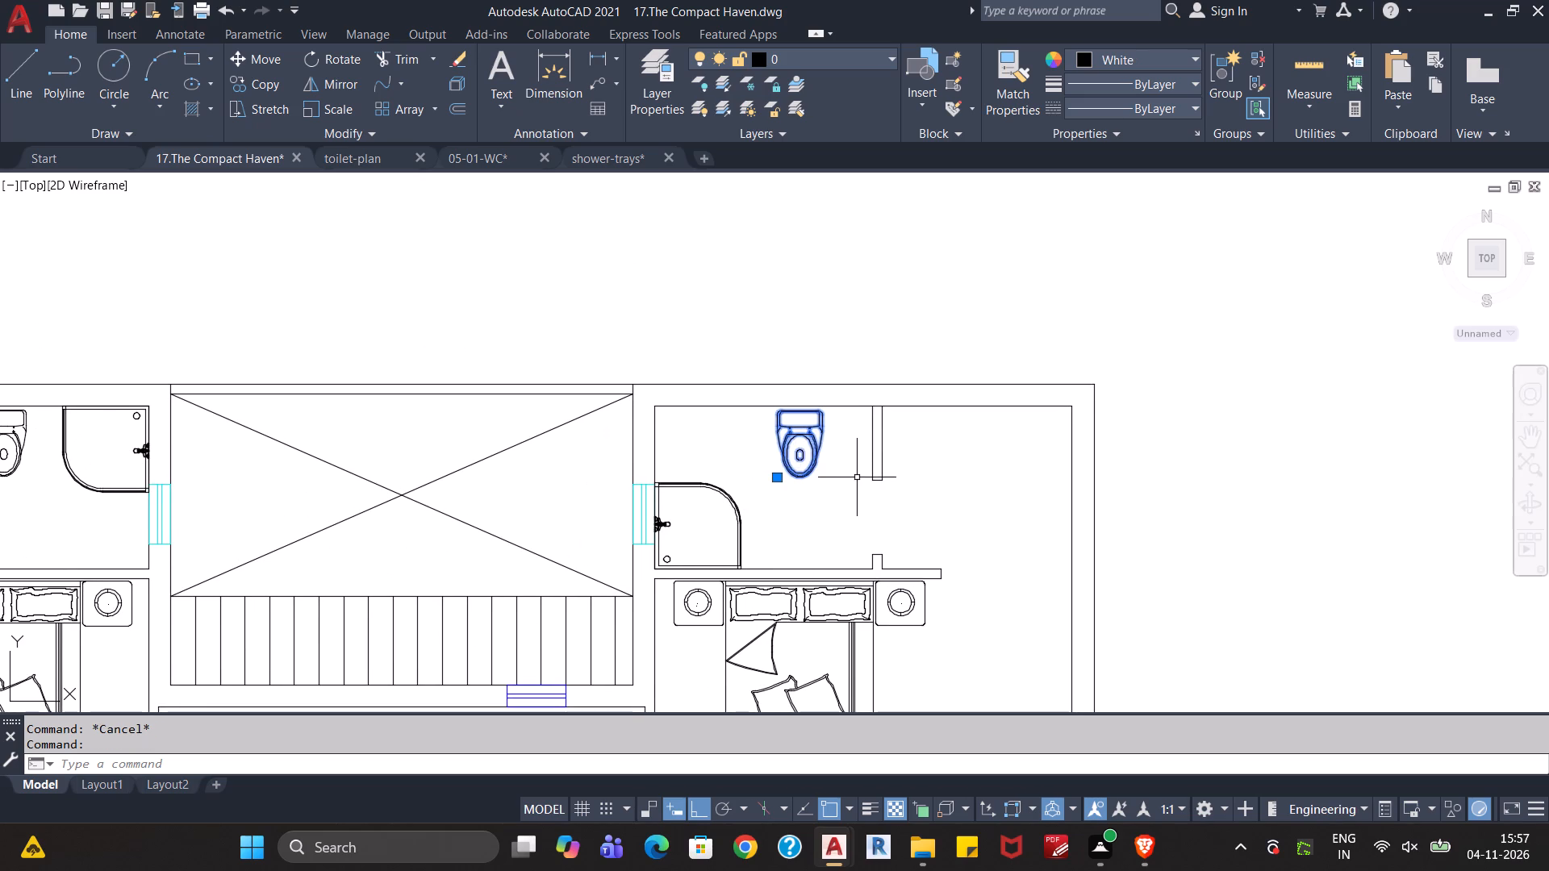
{"action": "key", "text": "ctrl+x"}
{"action": "key", "text": "ctrl+v"}
{"action": "scroll", "coordinate": [745, 490], "scroll_direction": "up", "scroll_amount": 1}
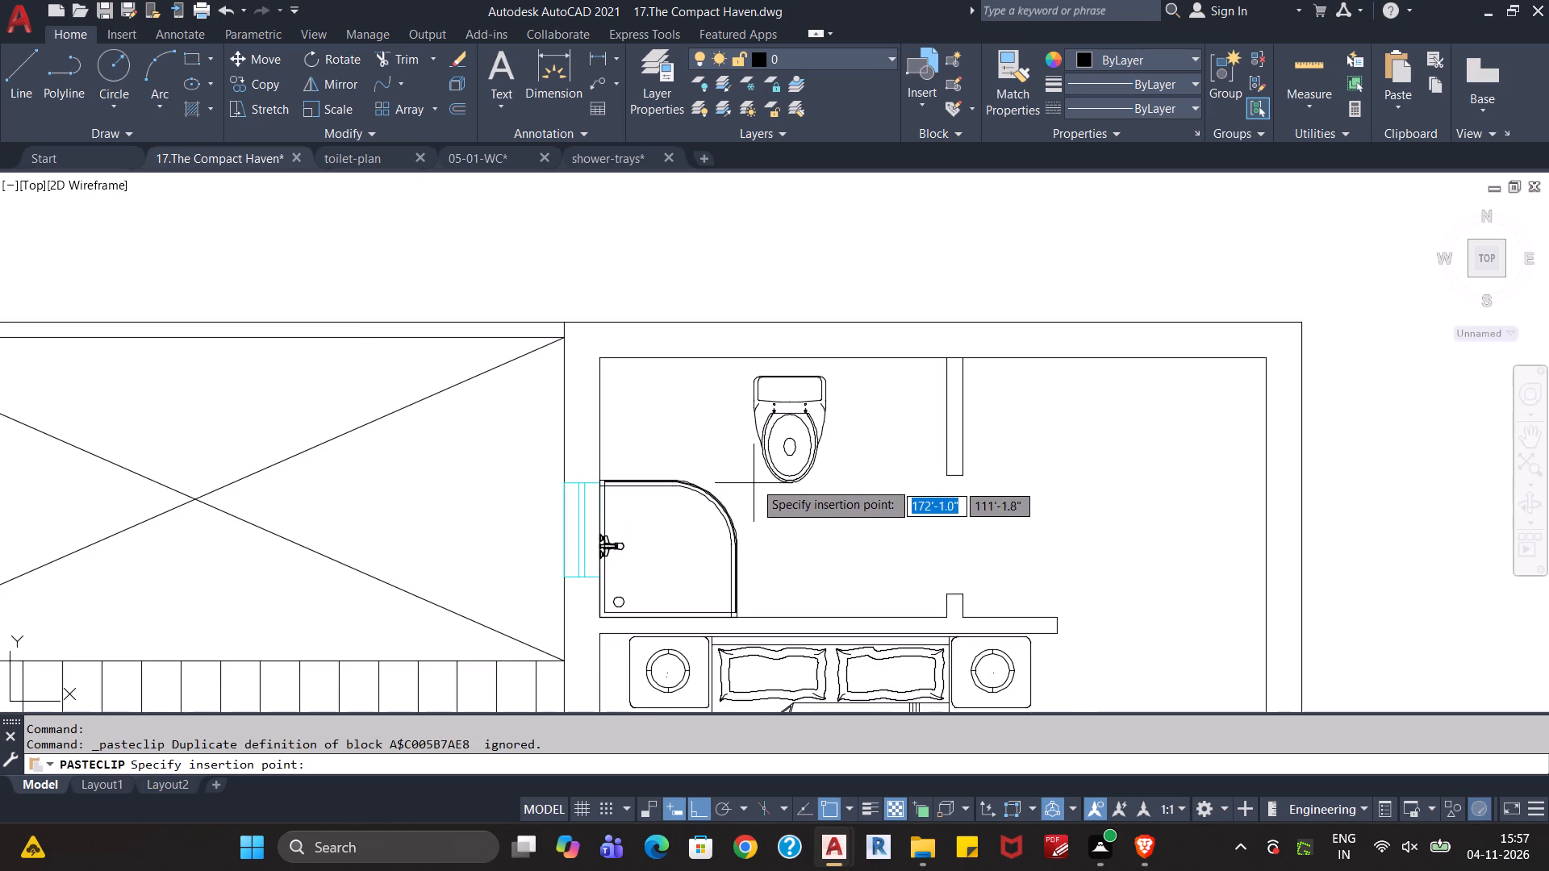
{"action": "scroll", "coordinate": [756, 477], "scroll_direction": "up", "scroll_amount": 1}
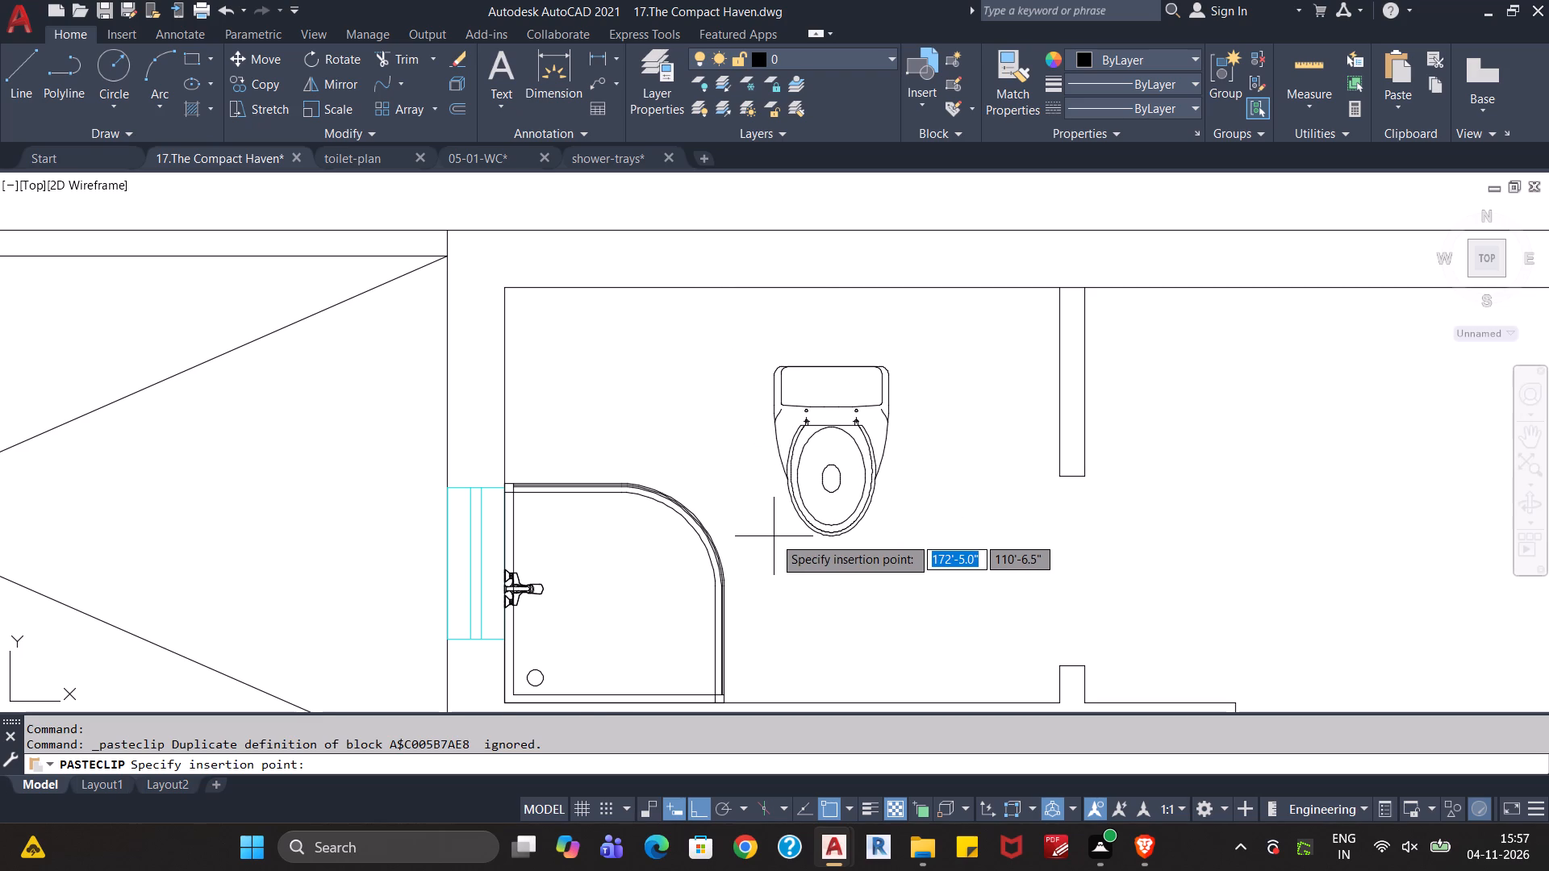
{"action": "scroll", "coordinate": [774, 536], "scroll_direction": "down", "scroll_amount": 2}
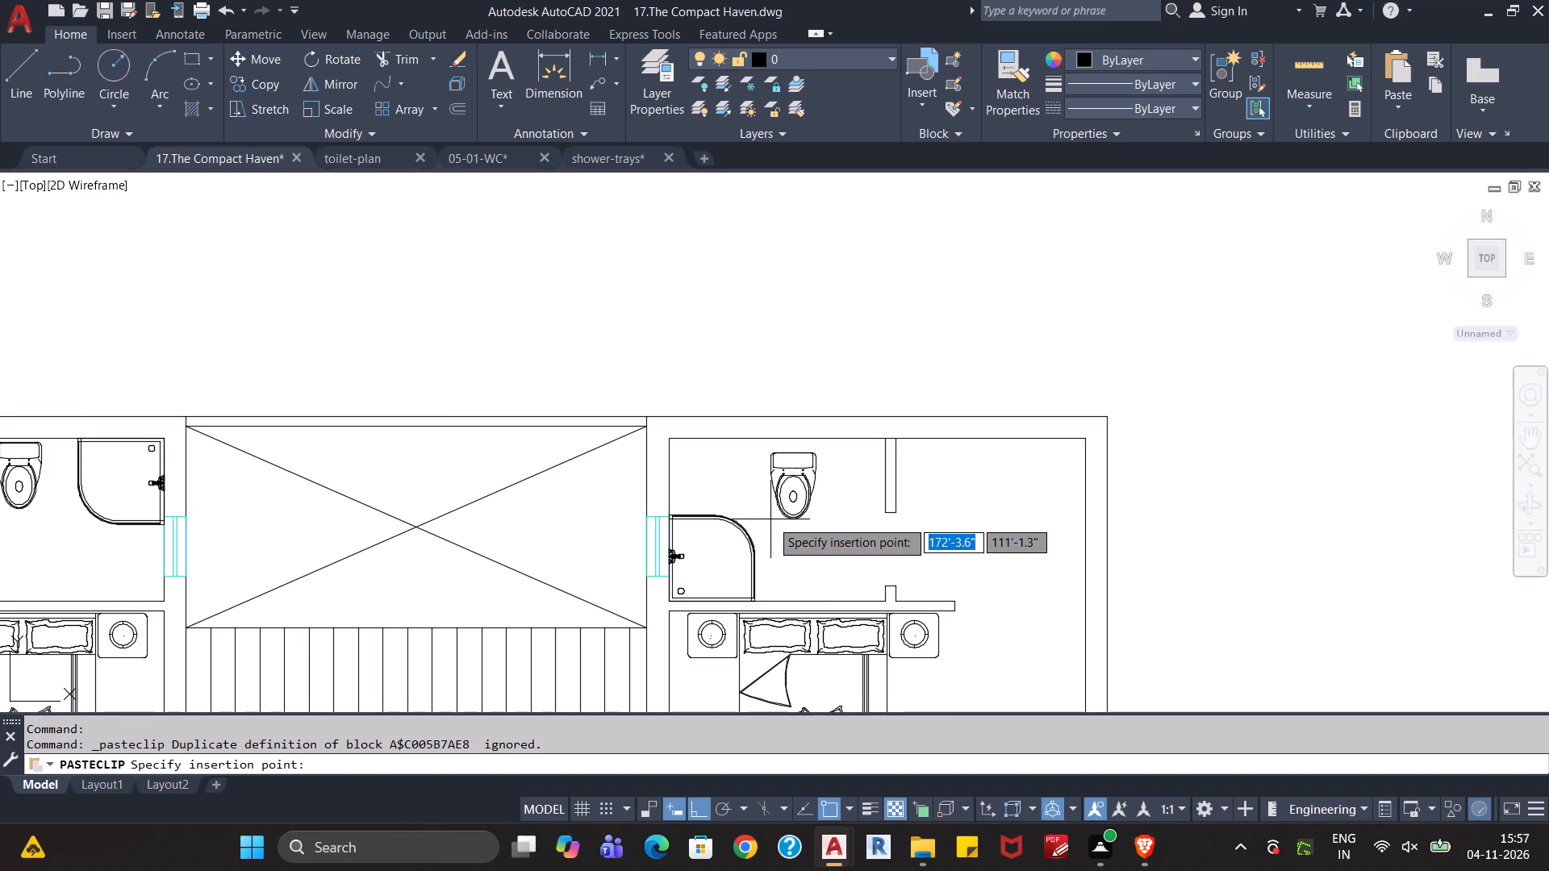
{"action": "left_click", "coordinate": [975, 544]}
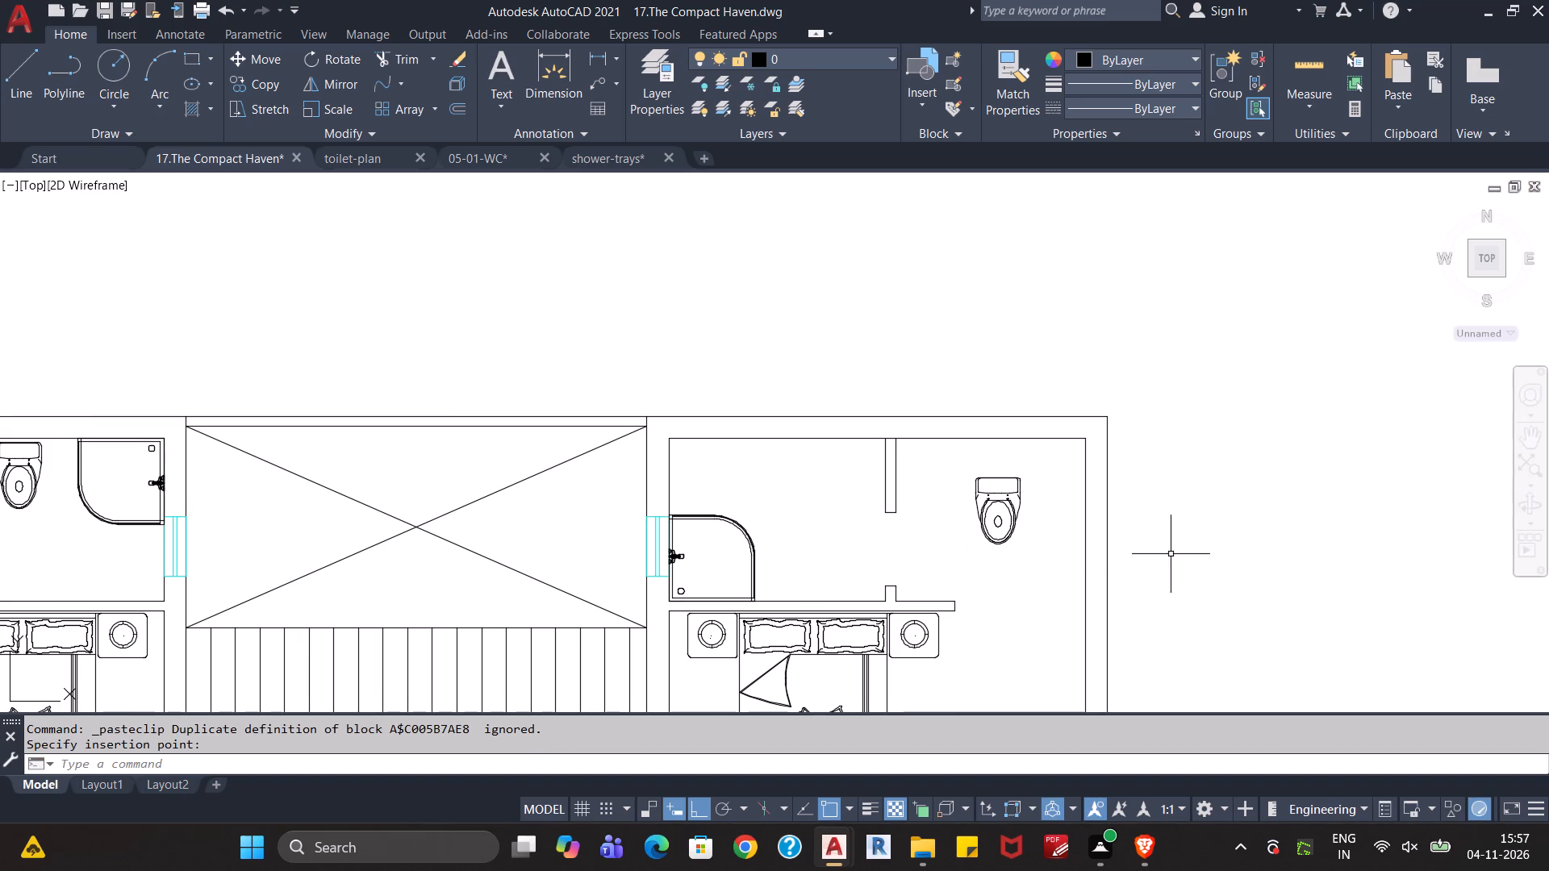
Insert a Door - Imperial block from the architectural tool palette in the empty space northeast of the building, and close the palettes.
{"action": "key", "text": "ctrl+3"}
{"action": "left_click_drag", "start_coordinate": [880, 180], "coordinate": [1062, 306]}
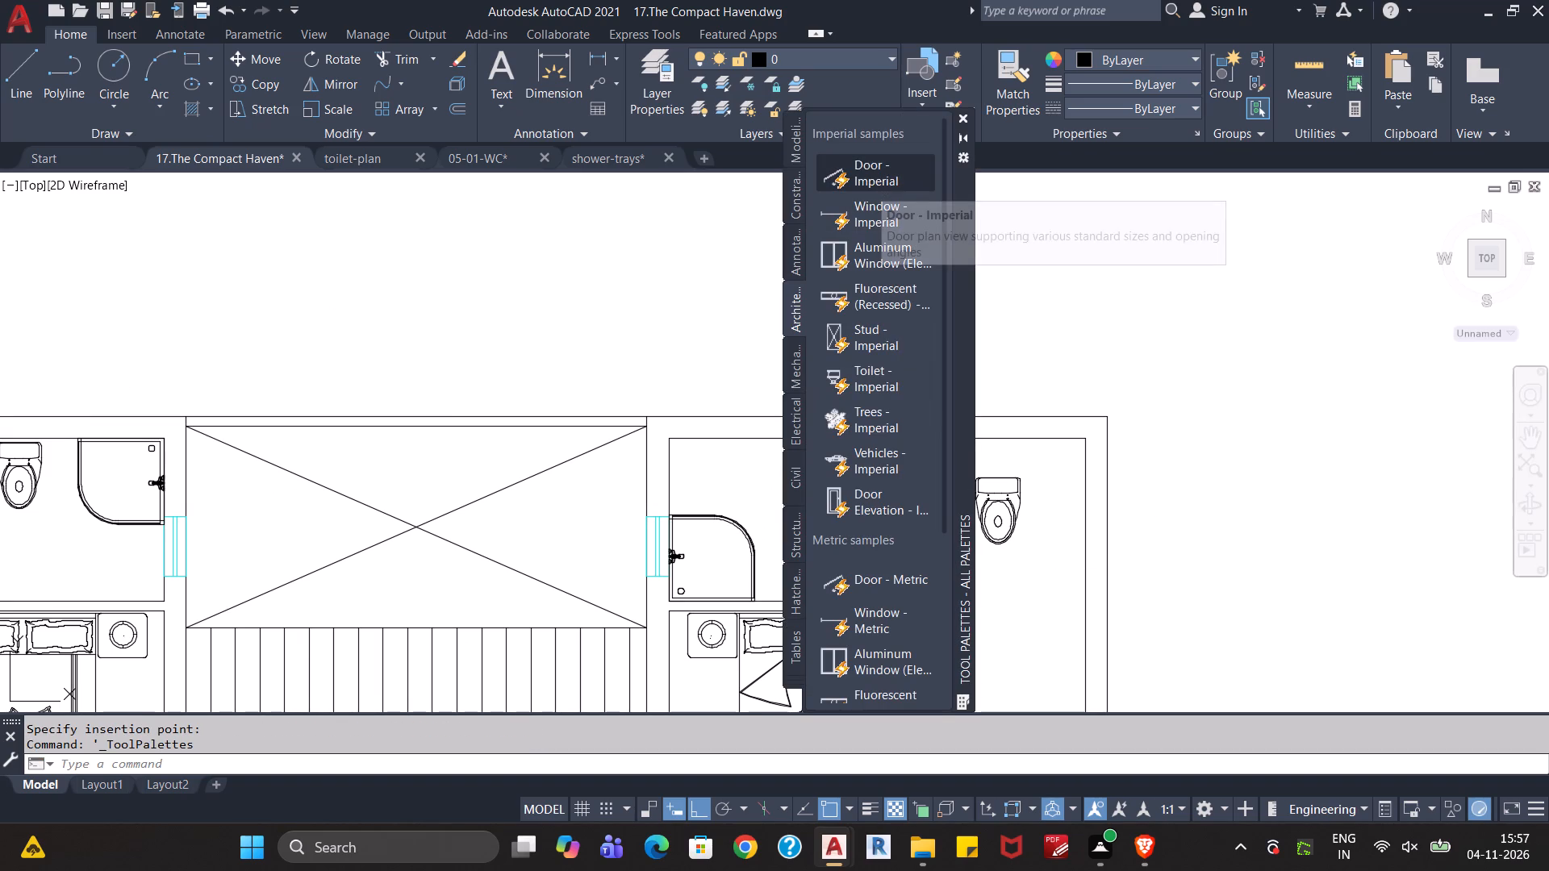
{"action": "left_click_drag", "start_coordinate": [1062, 306], "coordinate": [1202, 380]}
{"action": "left_click", "coordinate": [1202, 380]}
{"action": "key", "text": "Escape"}
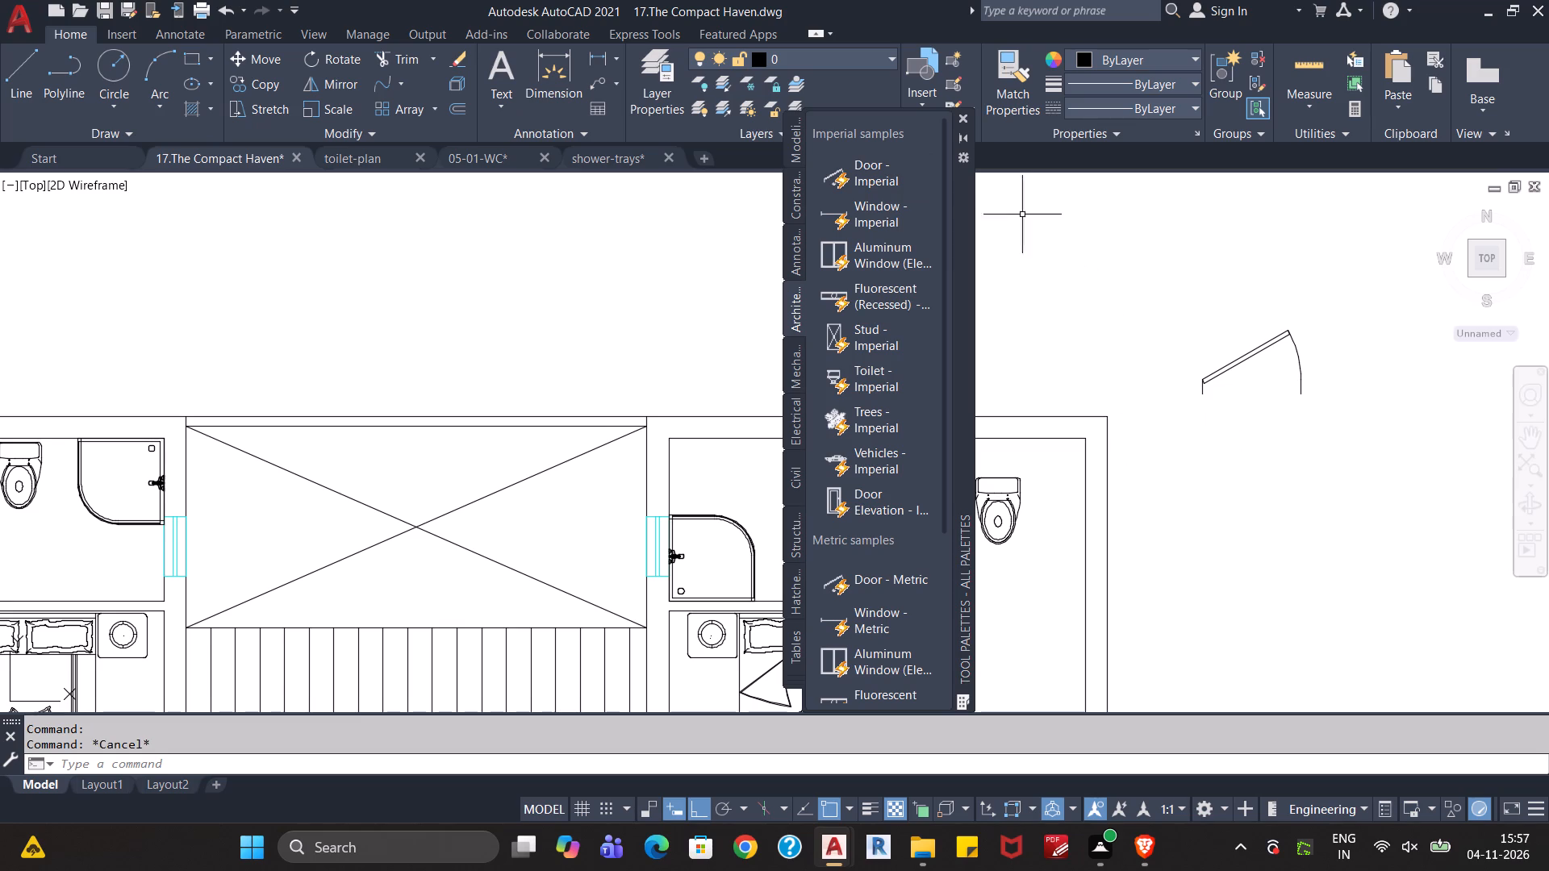
{"action": "left_click", "coordinate": [965, 119]}
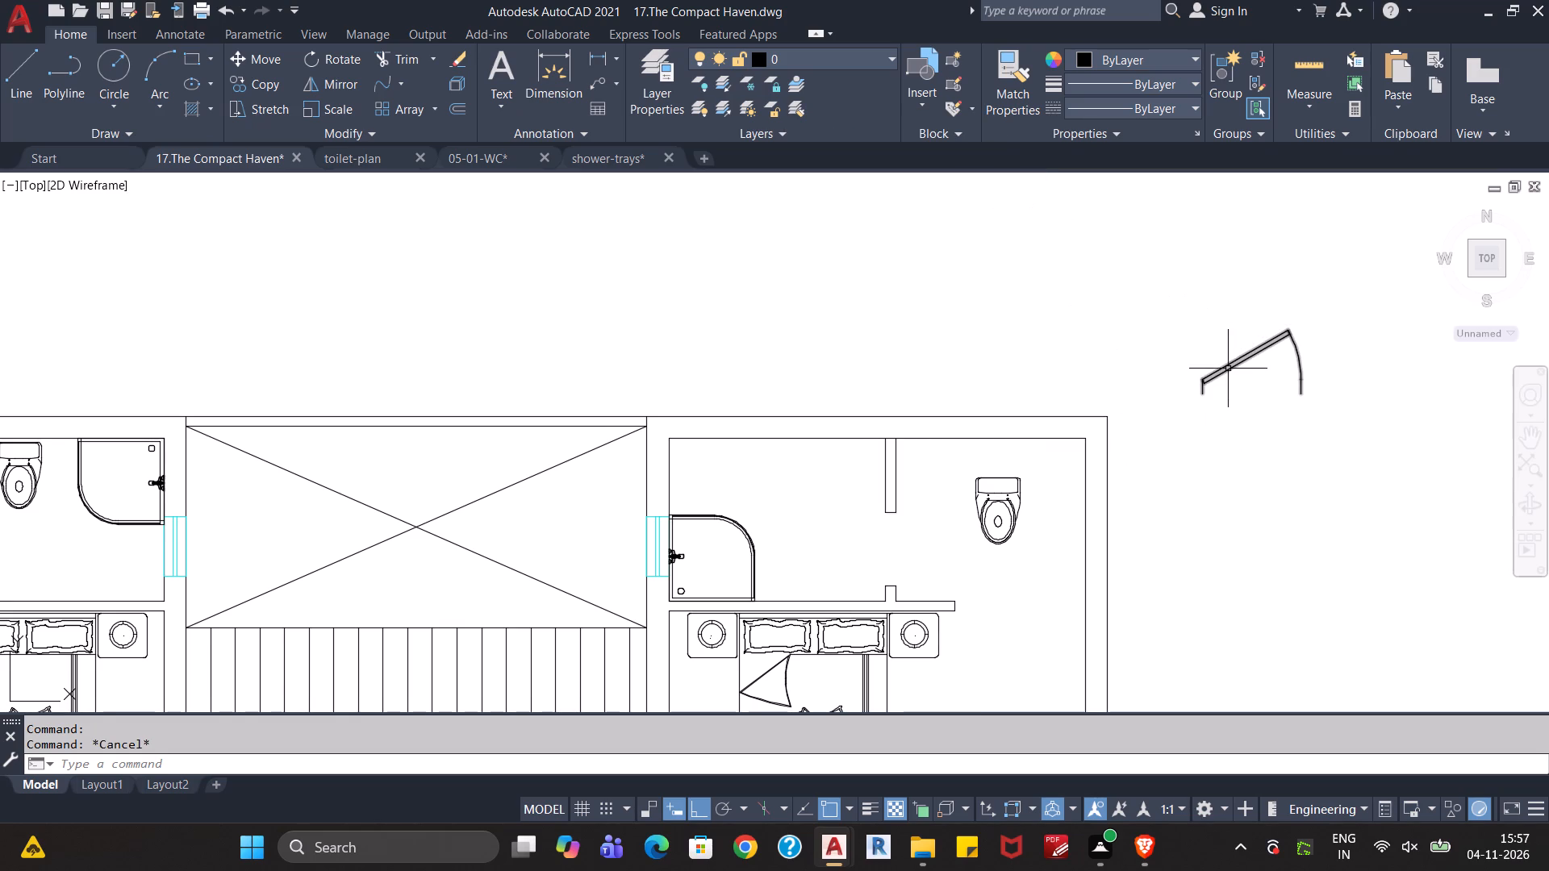
Set the new door block northeast of the building to Open 90º.
{"action": "left_click", "coordinate": [1229, 370]}
{"action": "left_click", "coordinate": [1192, 345]}
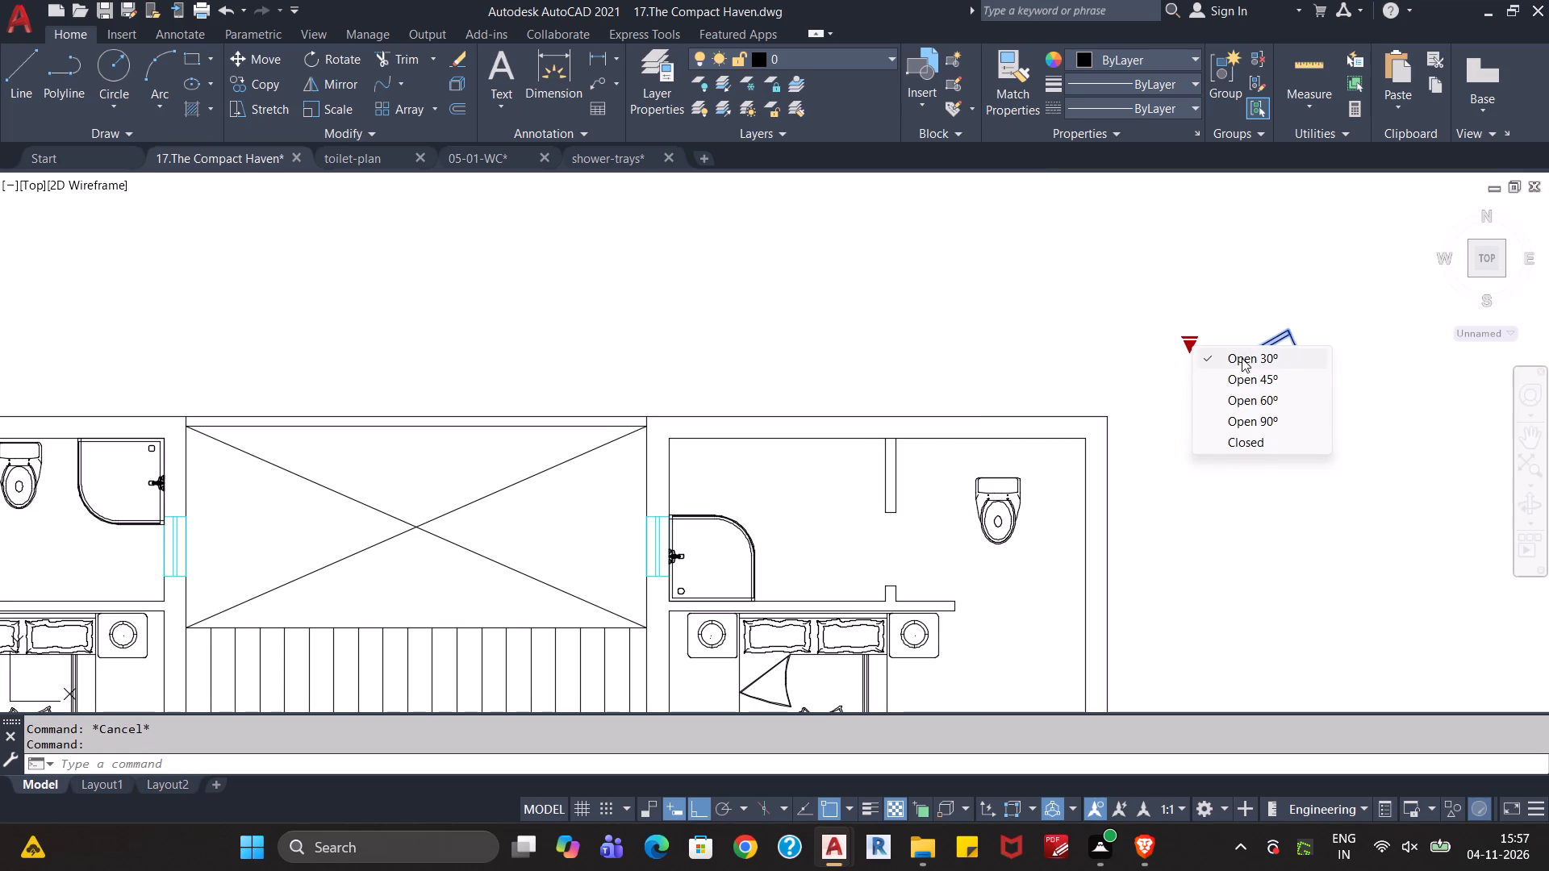
{"action": "left_click", "coordinate": [1241, 420]}
{"action": "key", "text": "Escape"}
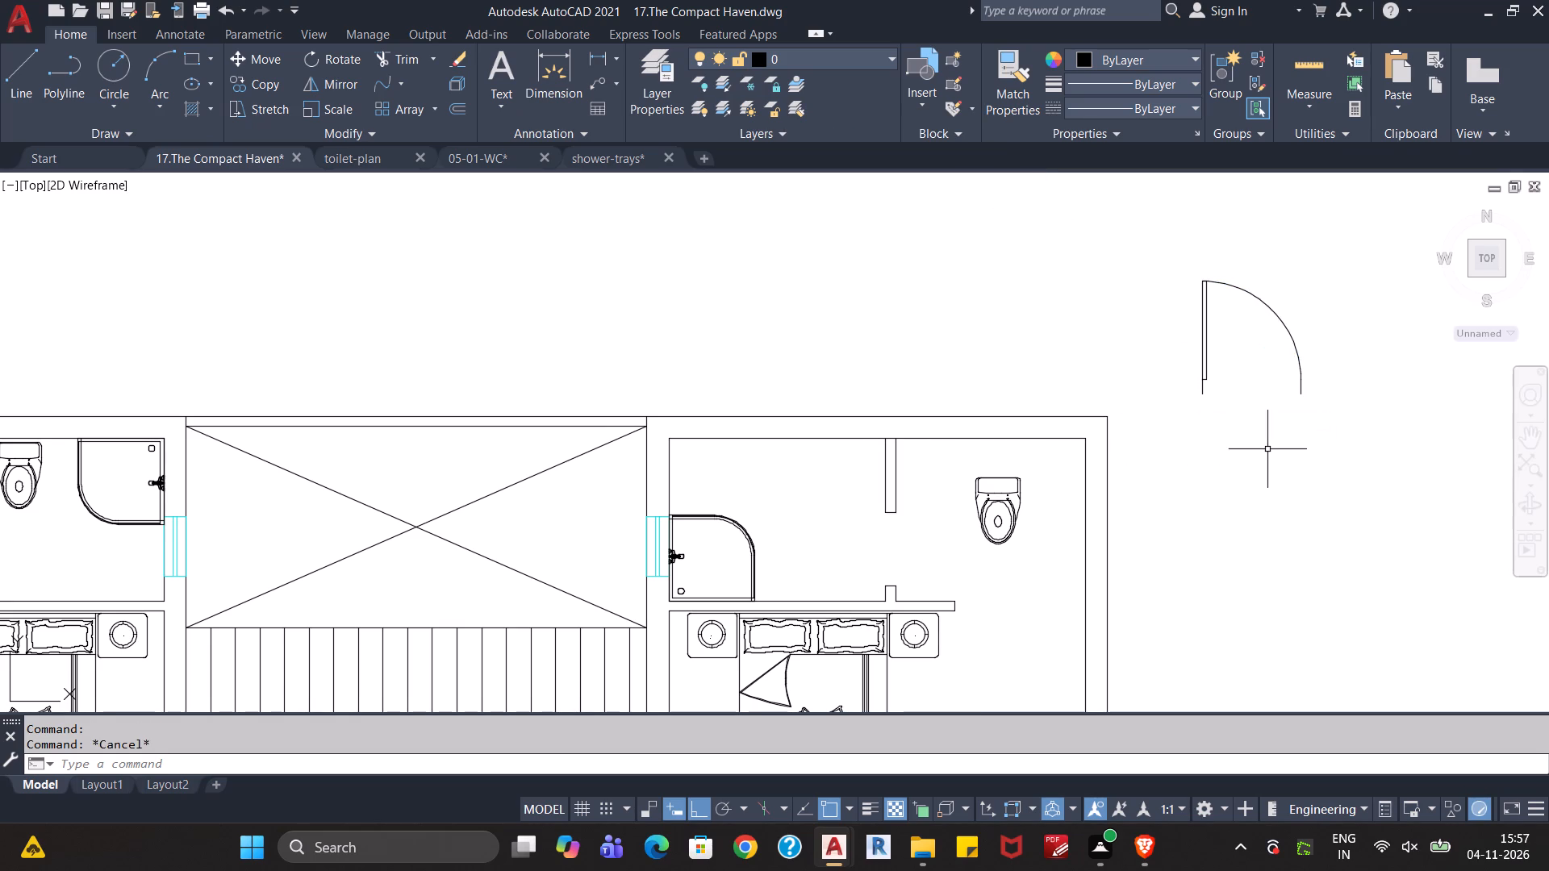
Copy the 90º door block and paste the copy inside the northeast bathroom, between the shower tray and the partition opening.
{"action": "left_click_drag", "start_coordinate": [1317, 293], "coordinate": [1309, 302]}
{"action": "left_click", "coordinate": [1199, 458]}
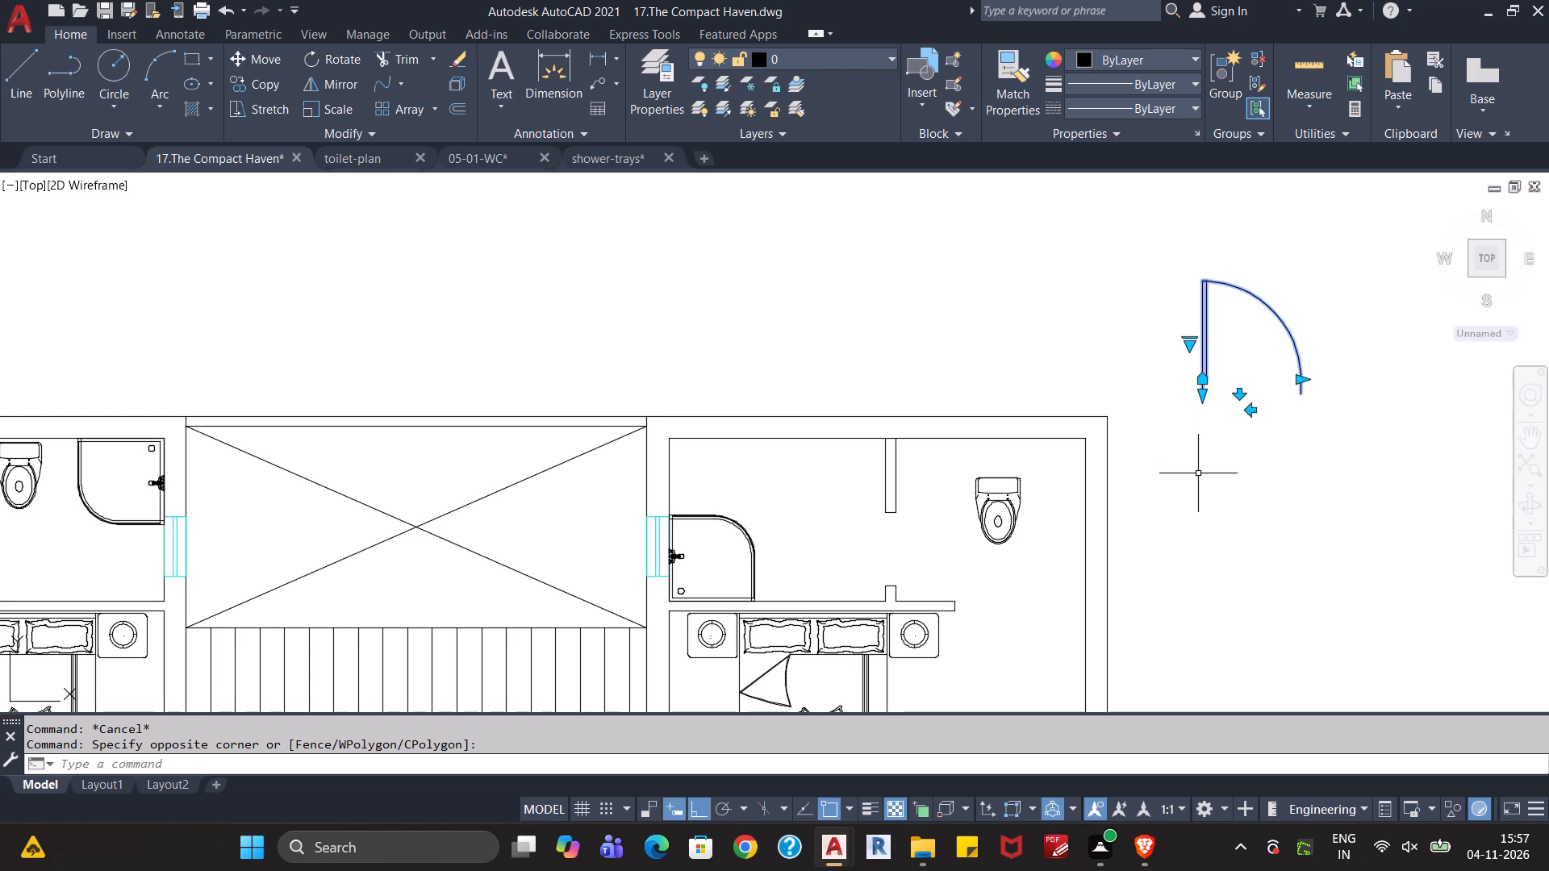
{"action": "key", "text": "ctrl+c"}
{"action": "key", "text": "ctrl+v"}
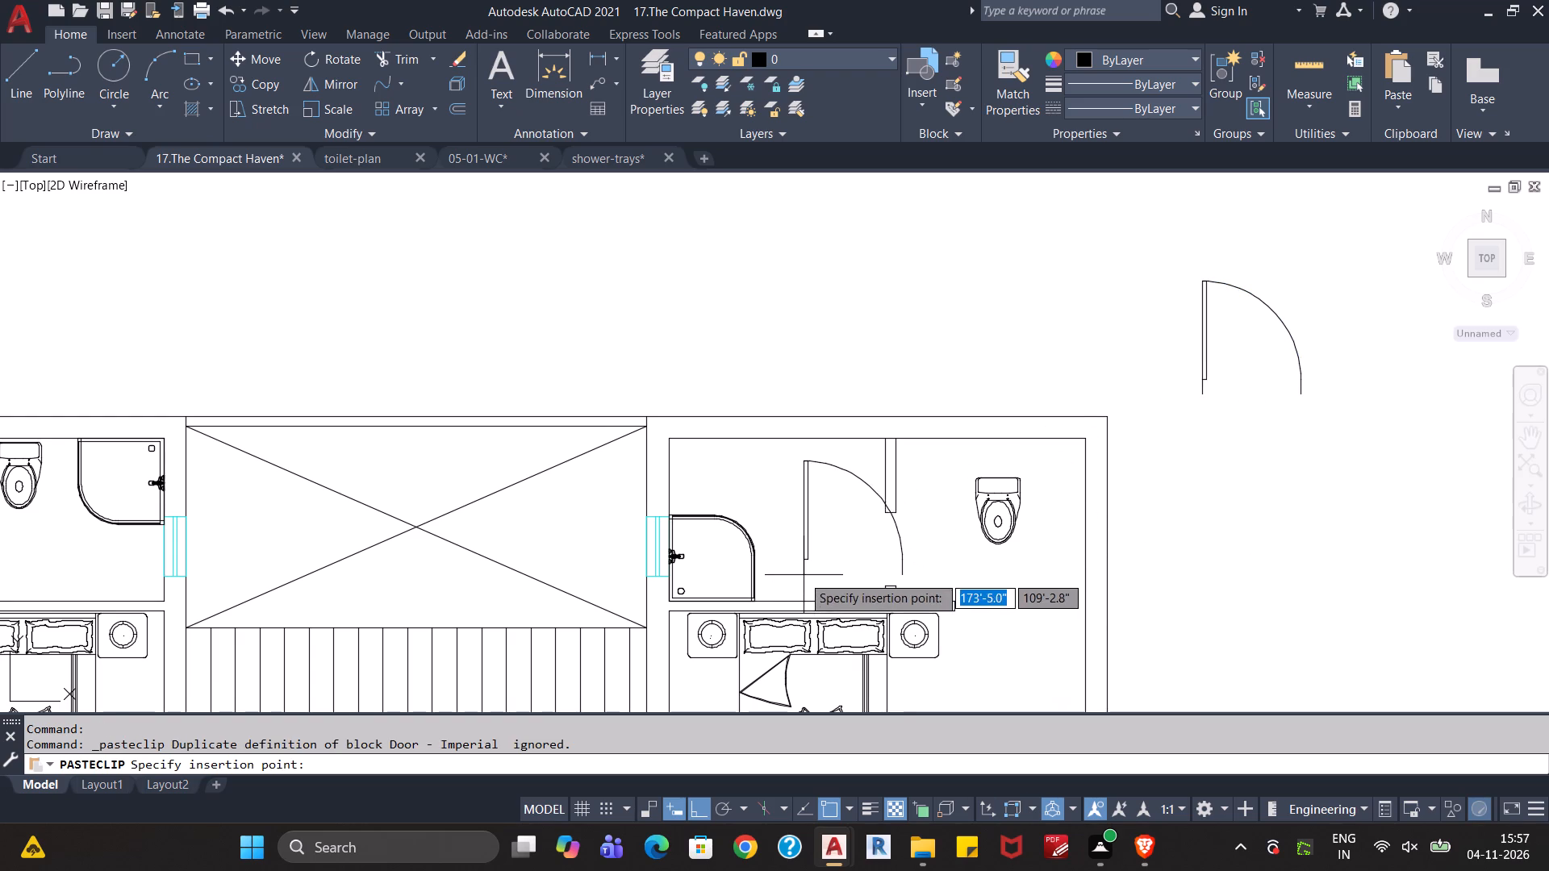
{"action": "left_click", "coordinate": [782, 576]}
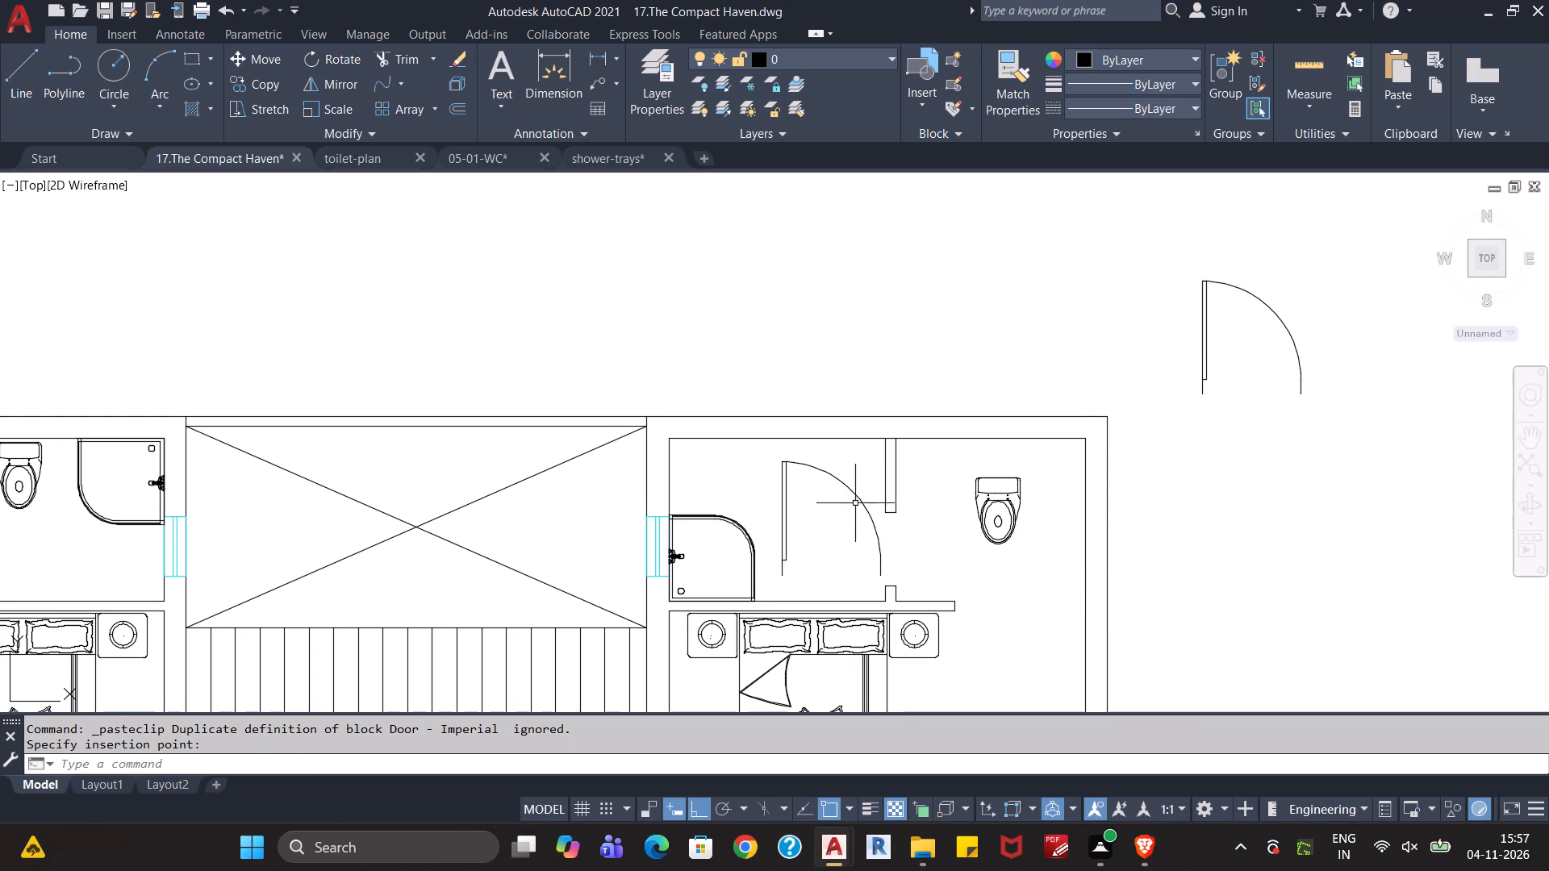
Rotate the pasted door 90° counterclockwise about the outer end of its hinge-side jamb.
{"action": "left_click", "coordinate": [864, 486]}
{"action": "left_click", "coordinate": [841, 513]}
{"action": "type", "text": "ro"}
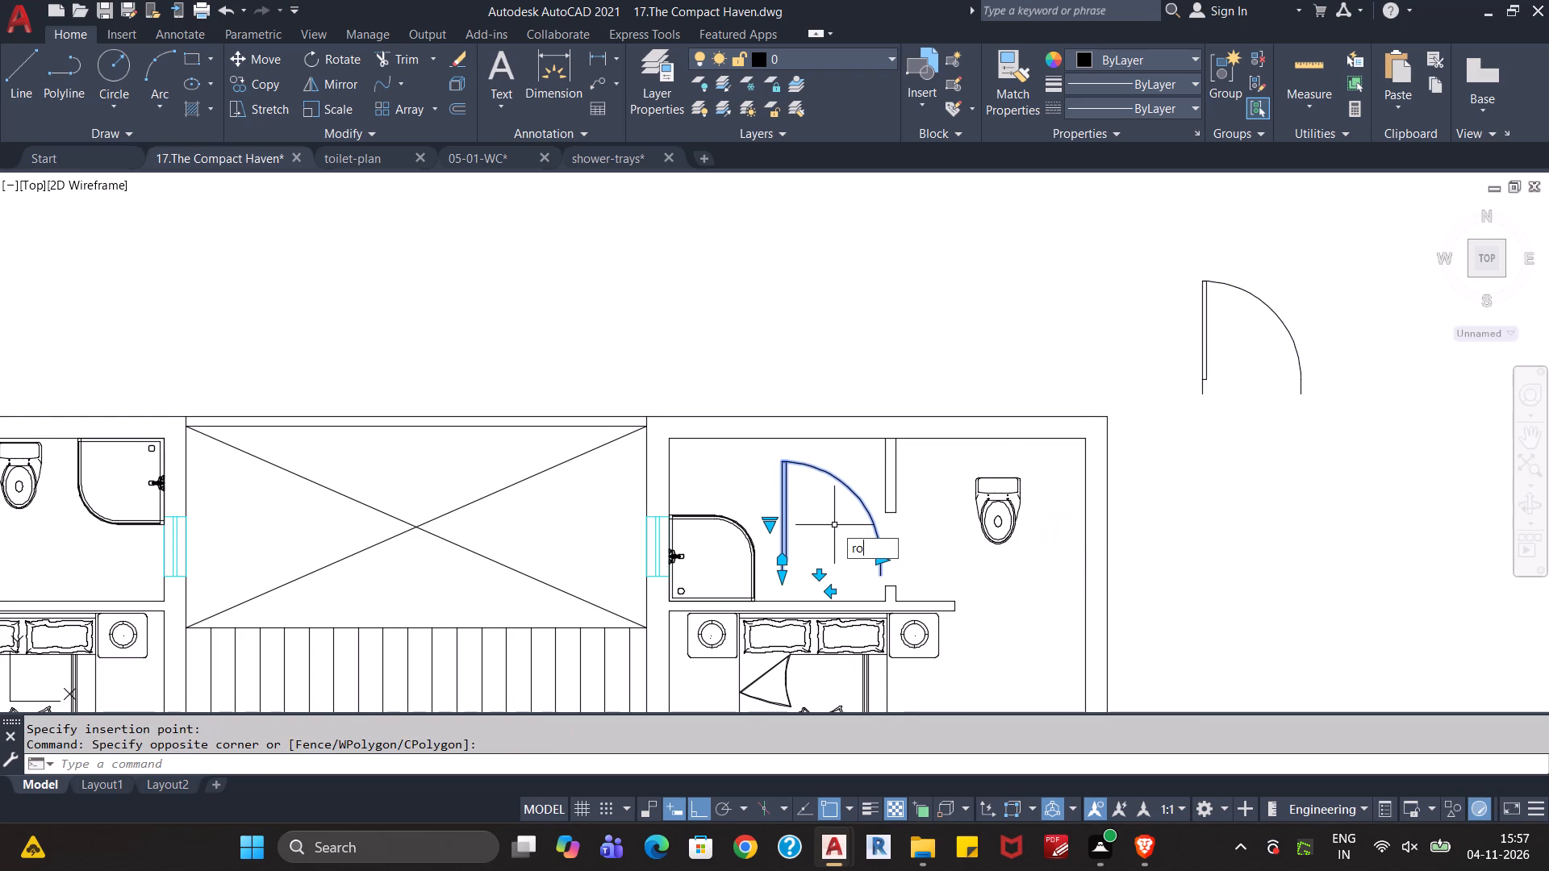
{"action": "key", "text": "Return"}
{"action": "left_click", "coordinate": [787, 580]}
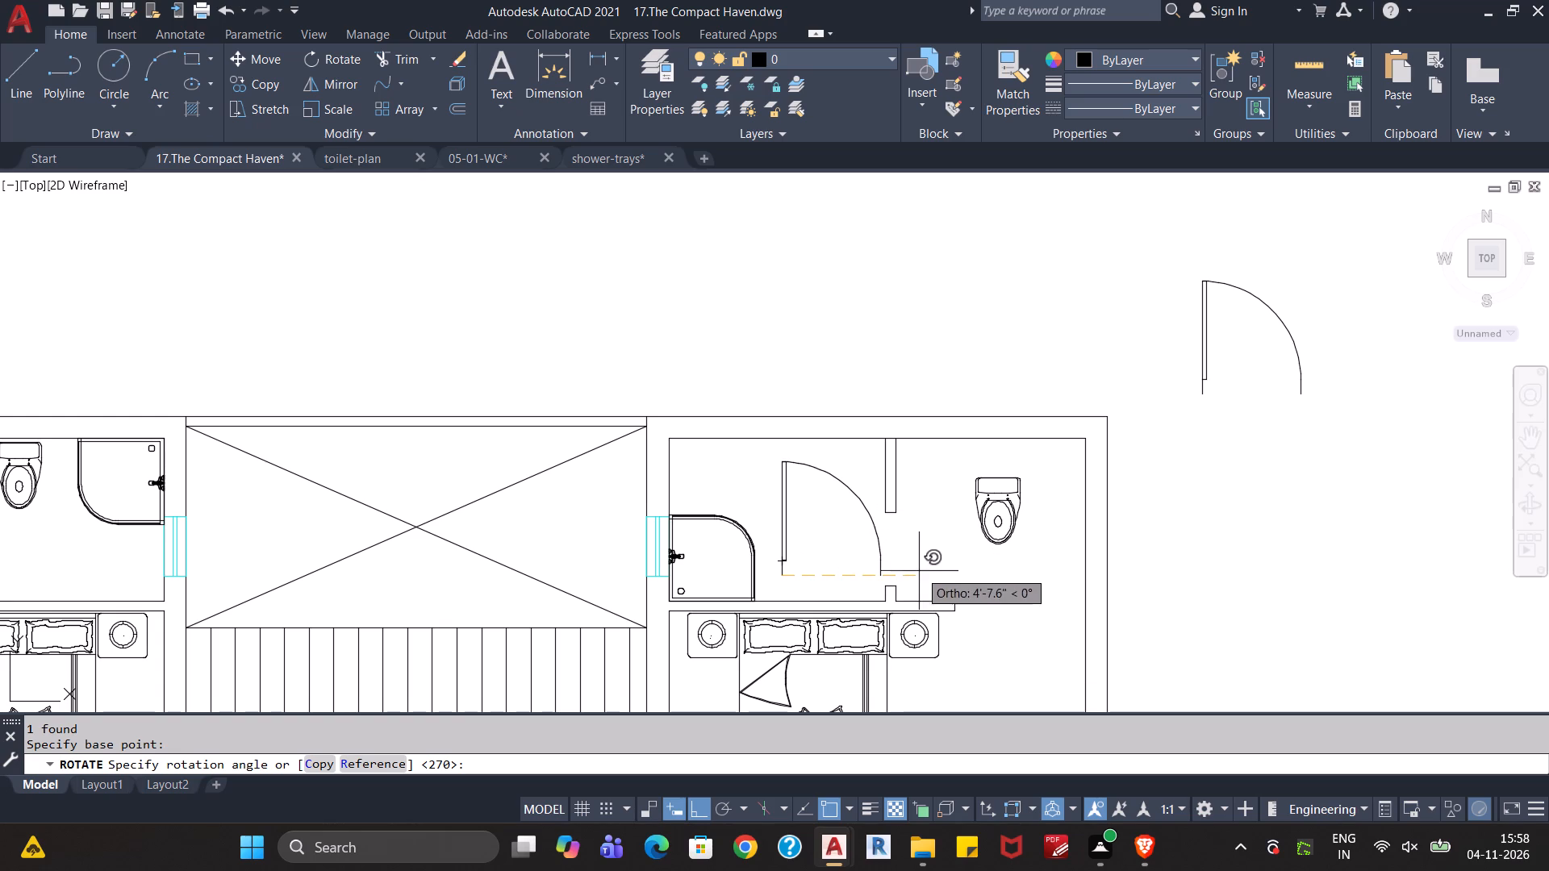
{"action": "left_click", "coordinate": [812, 369]}
Align the door's hinge and latch jamb ends with the east corners of the bathroom partition opening, south and north respectively, scaling it to fit.
{"action": "left_click", "coordinate": [771, 576]}
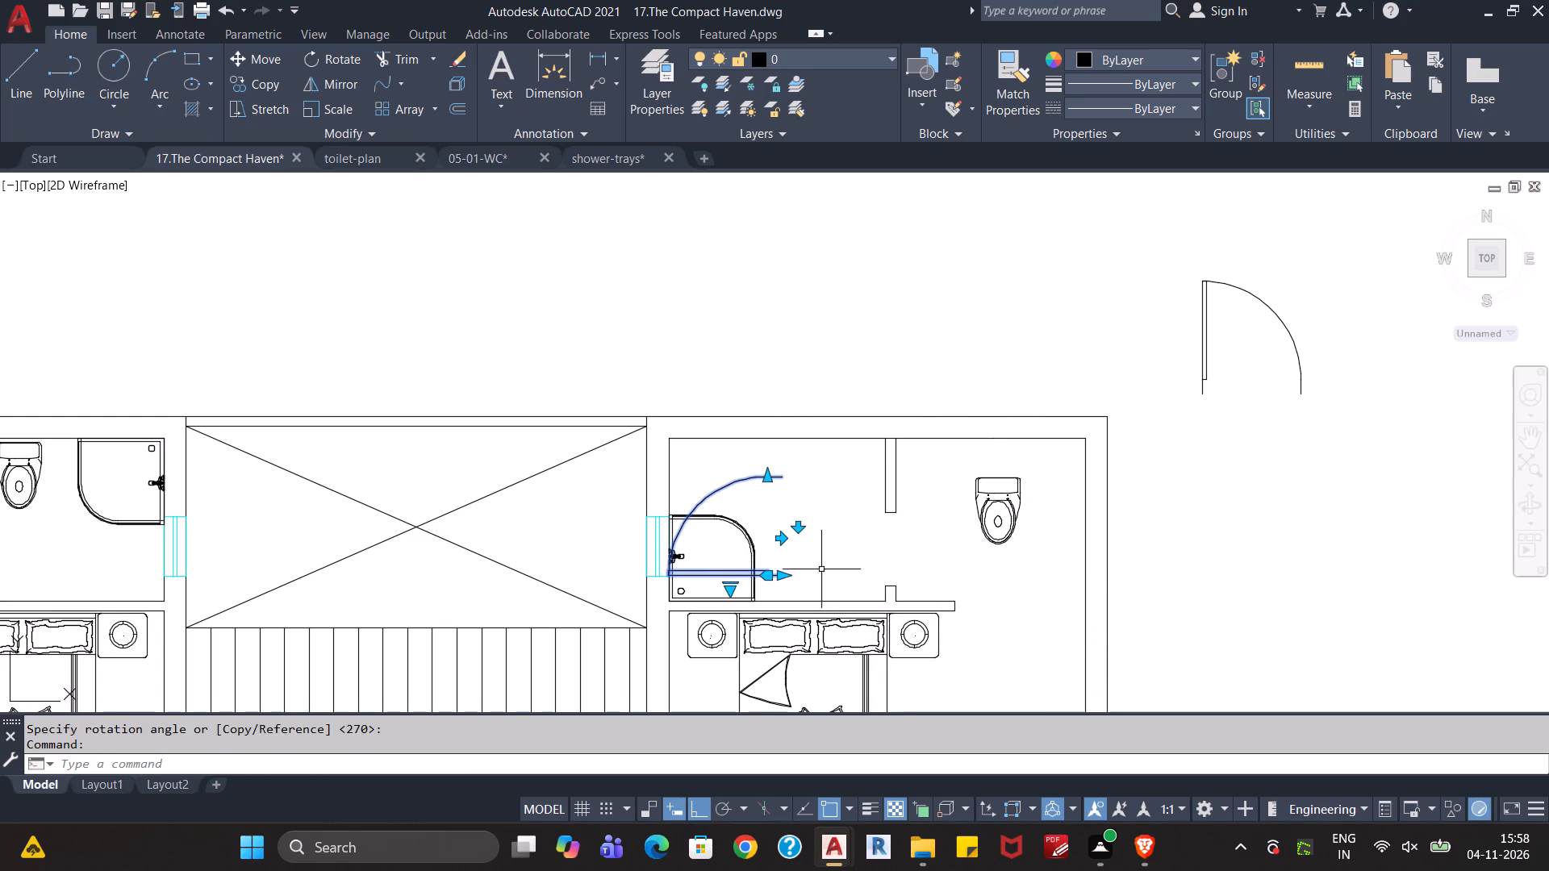
{"action": "type", "text": "al"}
{"action": "key", "text": "Return"}
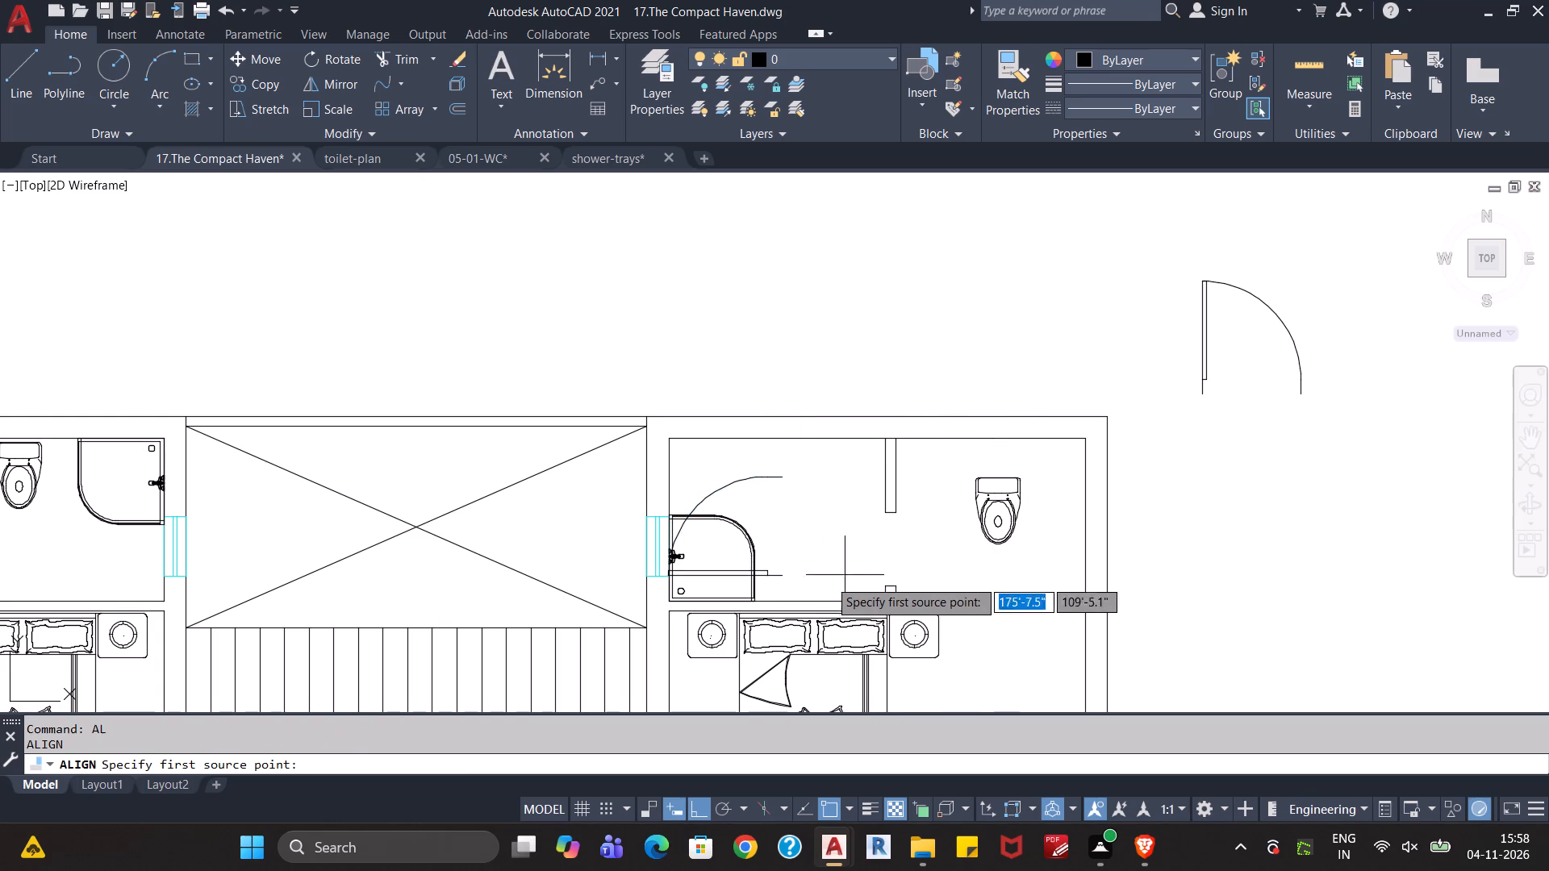
{"action": "left_click", "coordinate": [780, 581]}
{"action": "scroll", "coordinate": [887, 589], "scroll_direction": "up", "scroll_amount": 4}
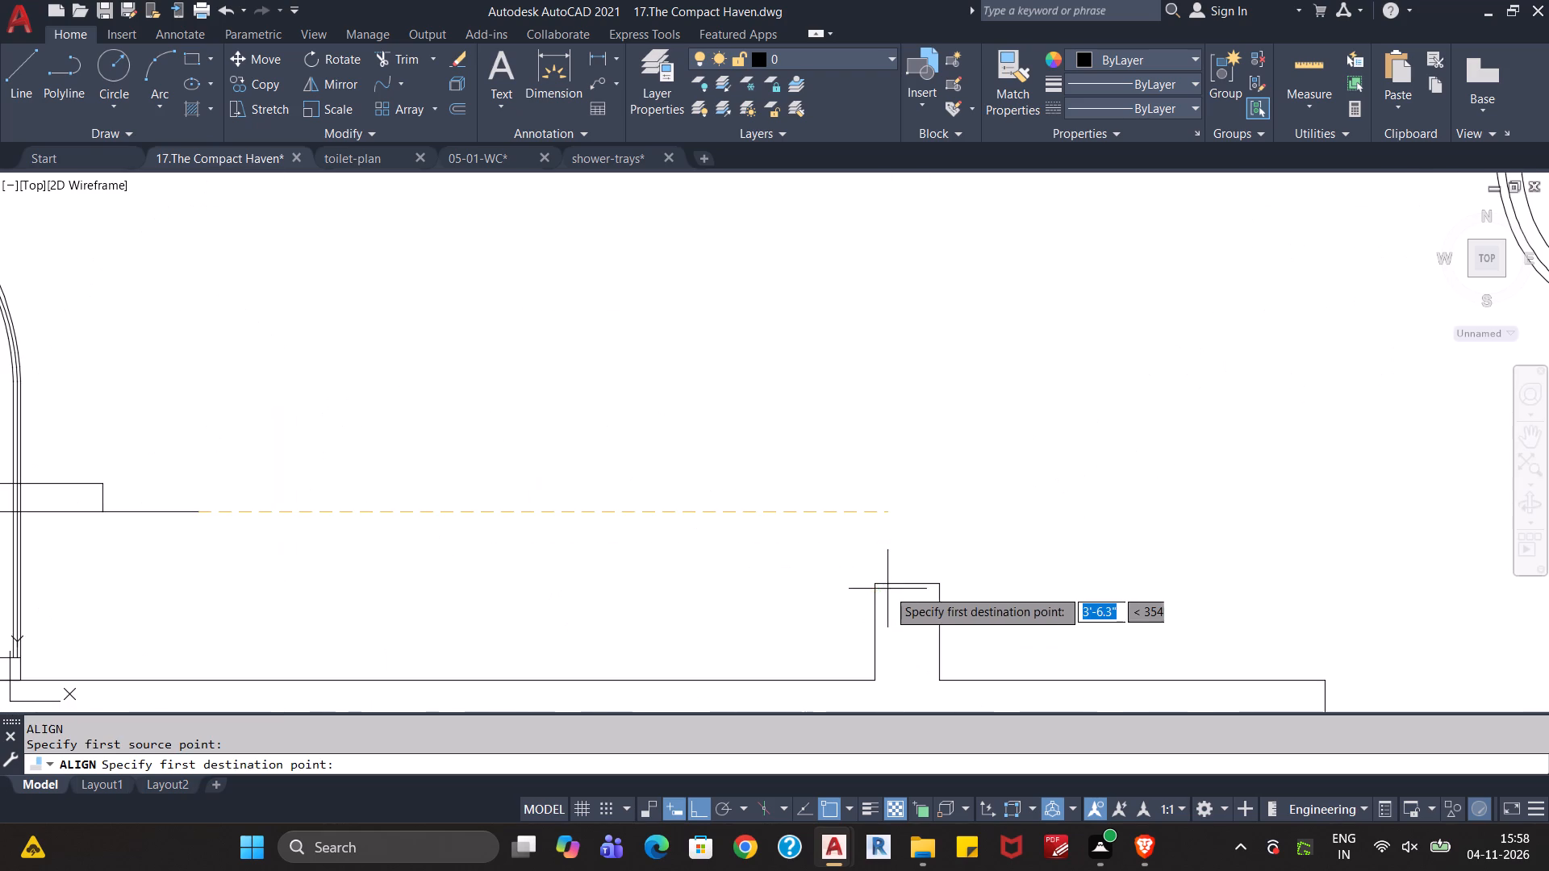
{"action": "left_click", "coordinate": [936, 588]}
{"action": "scroll", "coordinate": [855, 468], "scroll_direction": "down", "scroll_amount": 2}
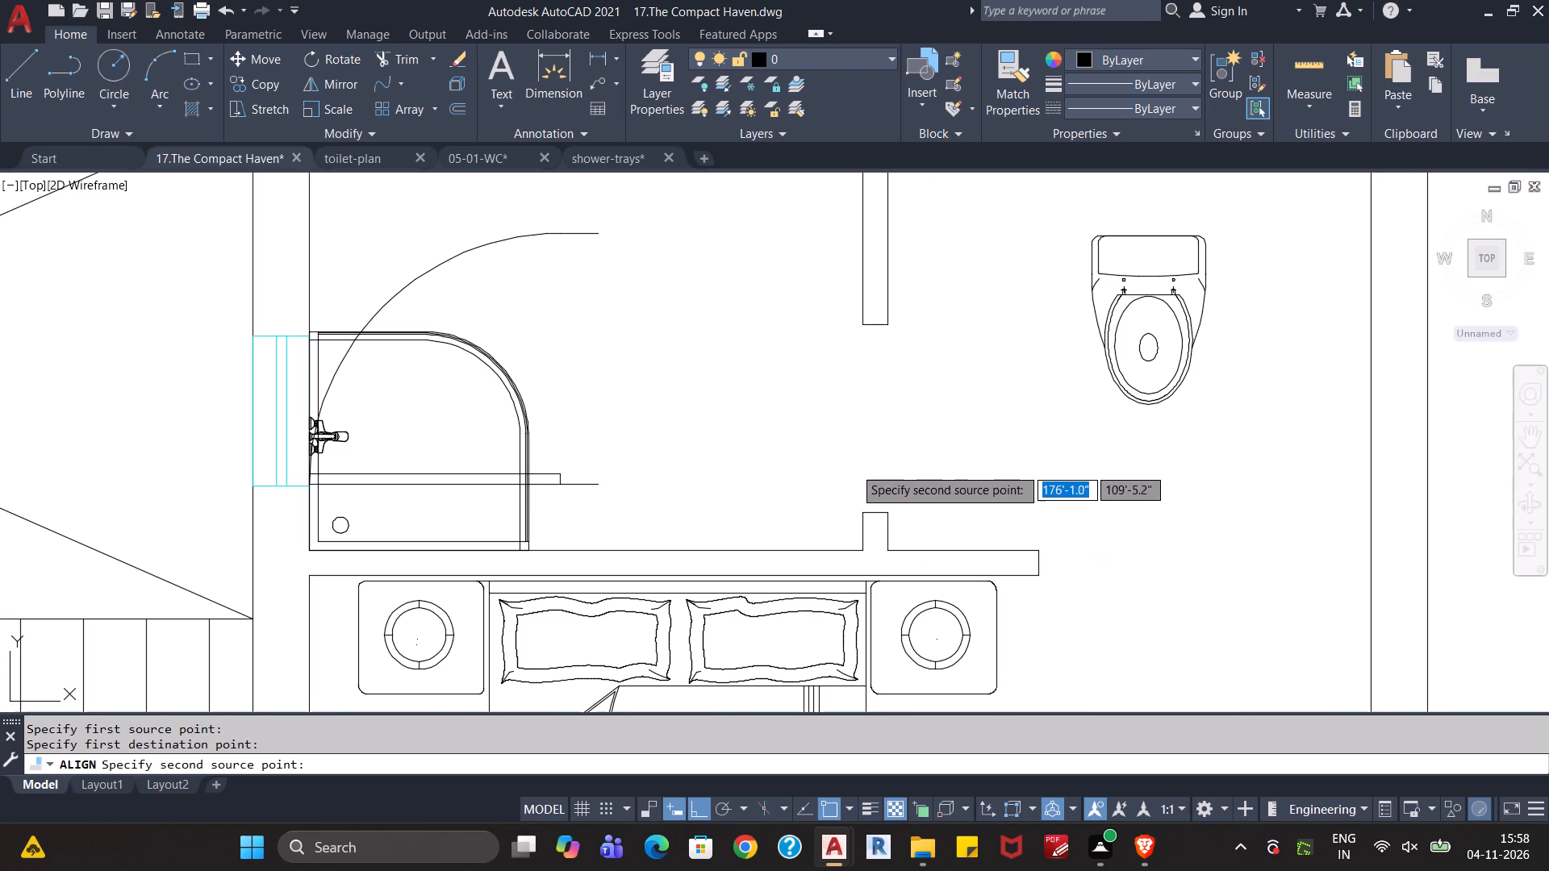
{"action": "left_click", "coordinate": [593, 233]}
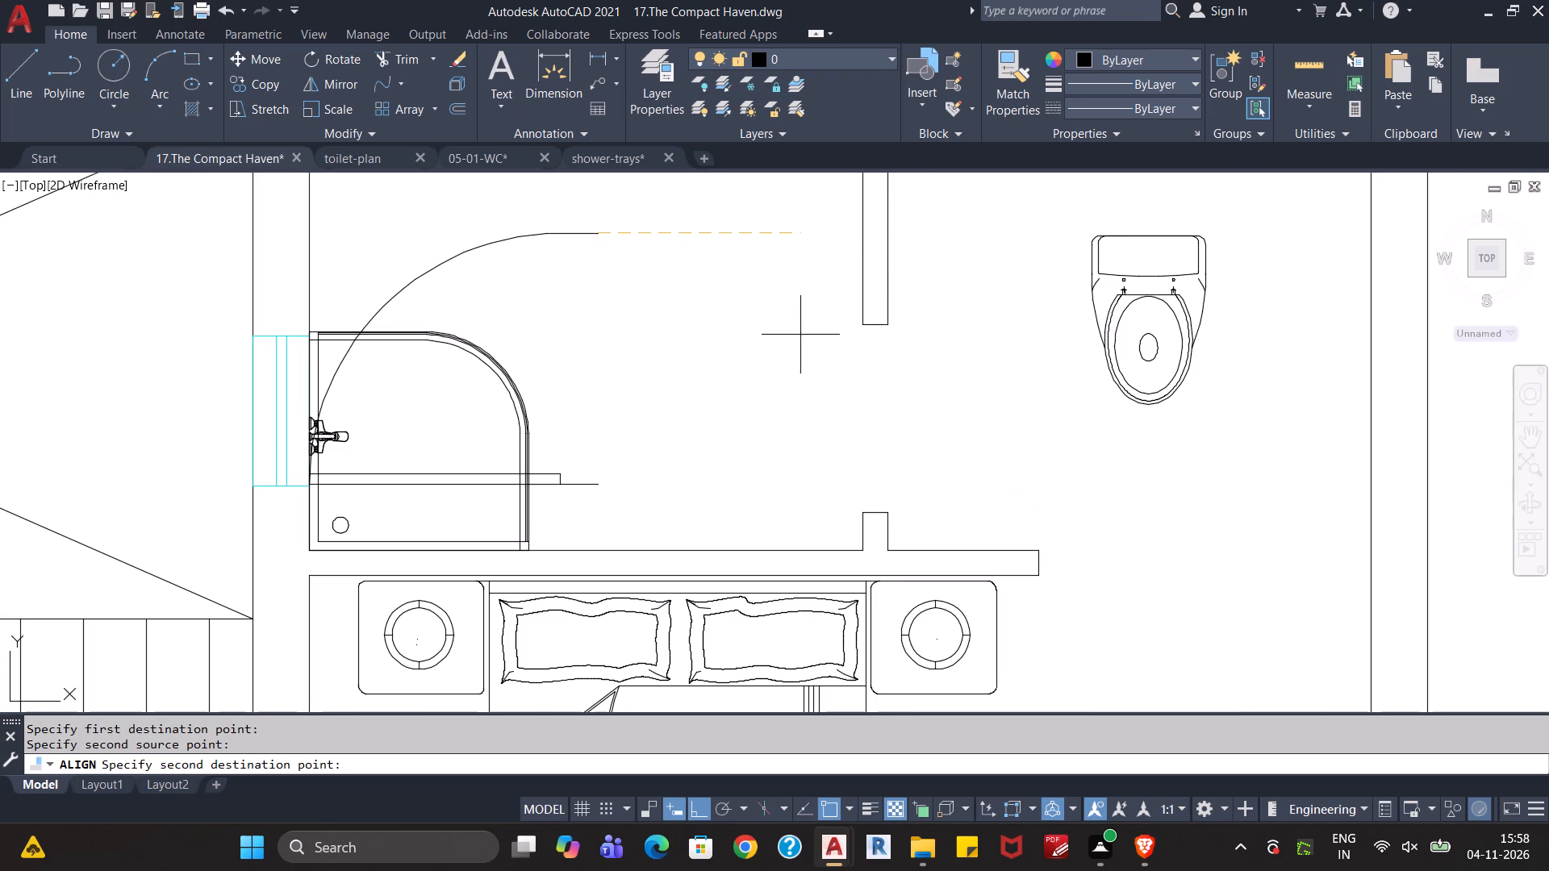
{"action": "left_click", "coordinate": [889, 323]}
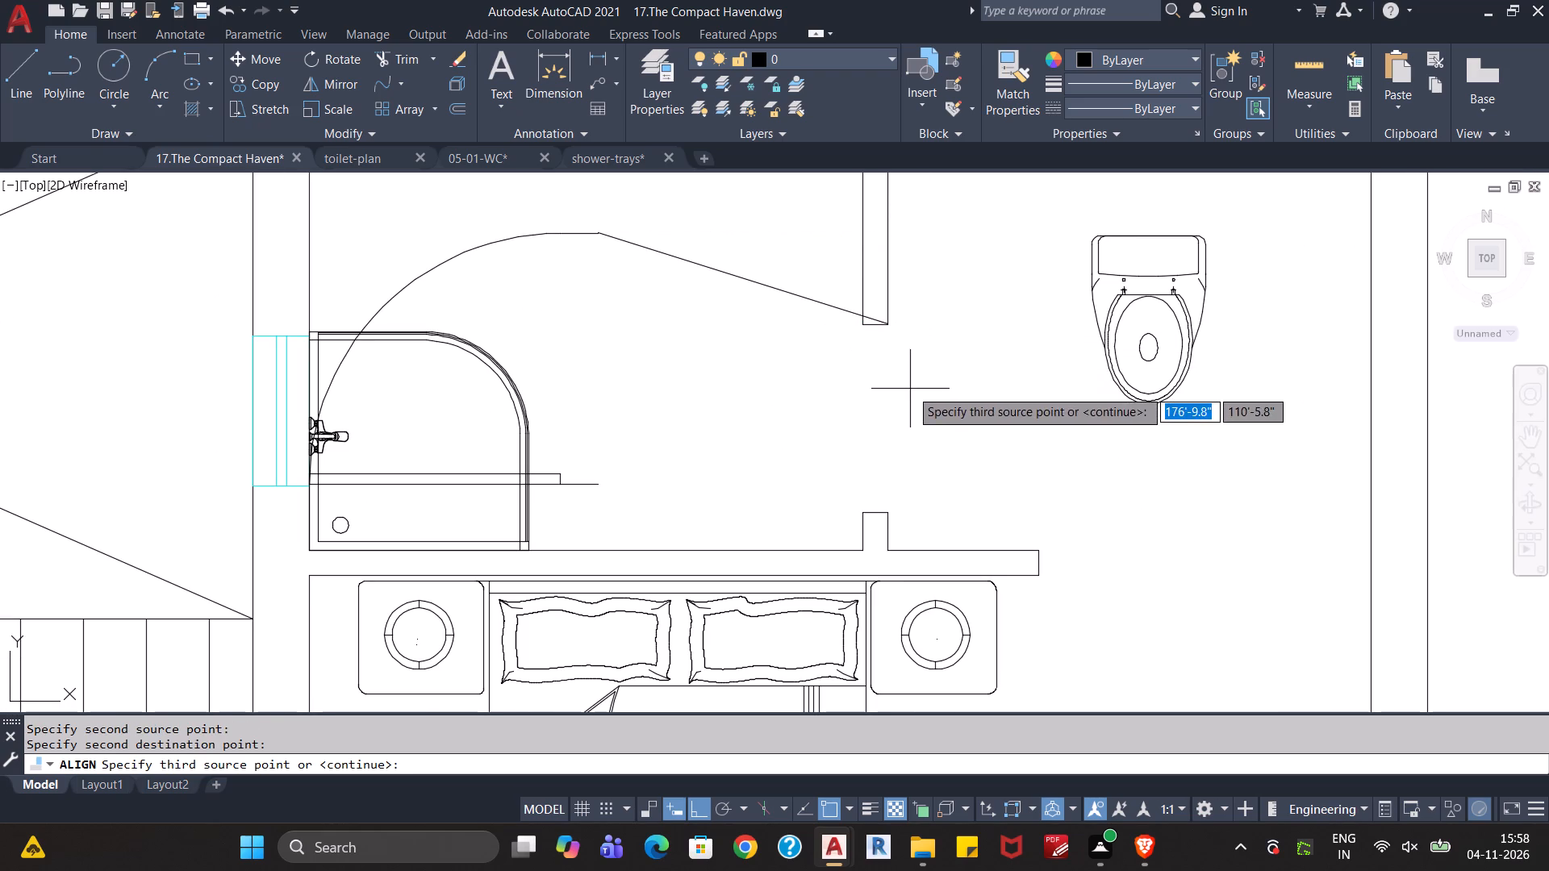
{"action": "key", "text": "Return"}
{"action": "key", "text": "y"}
{"action": "key", "text": "Return"}
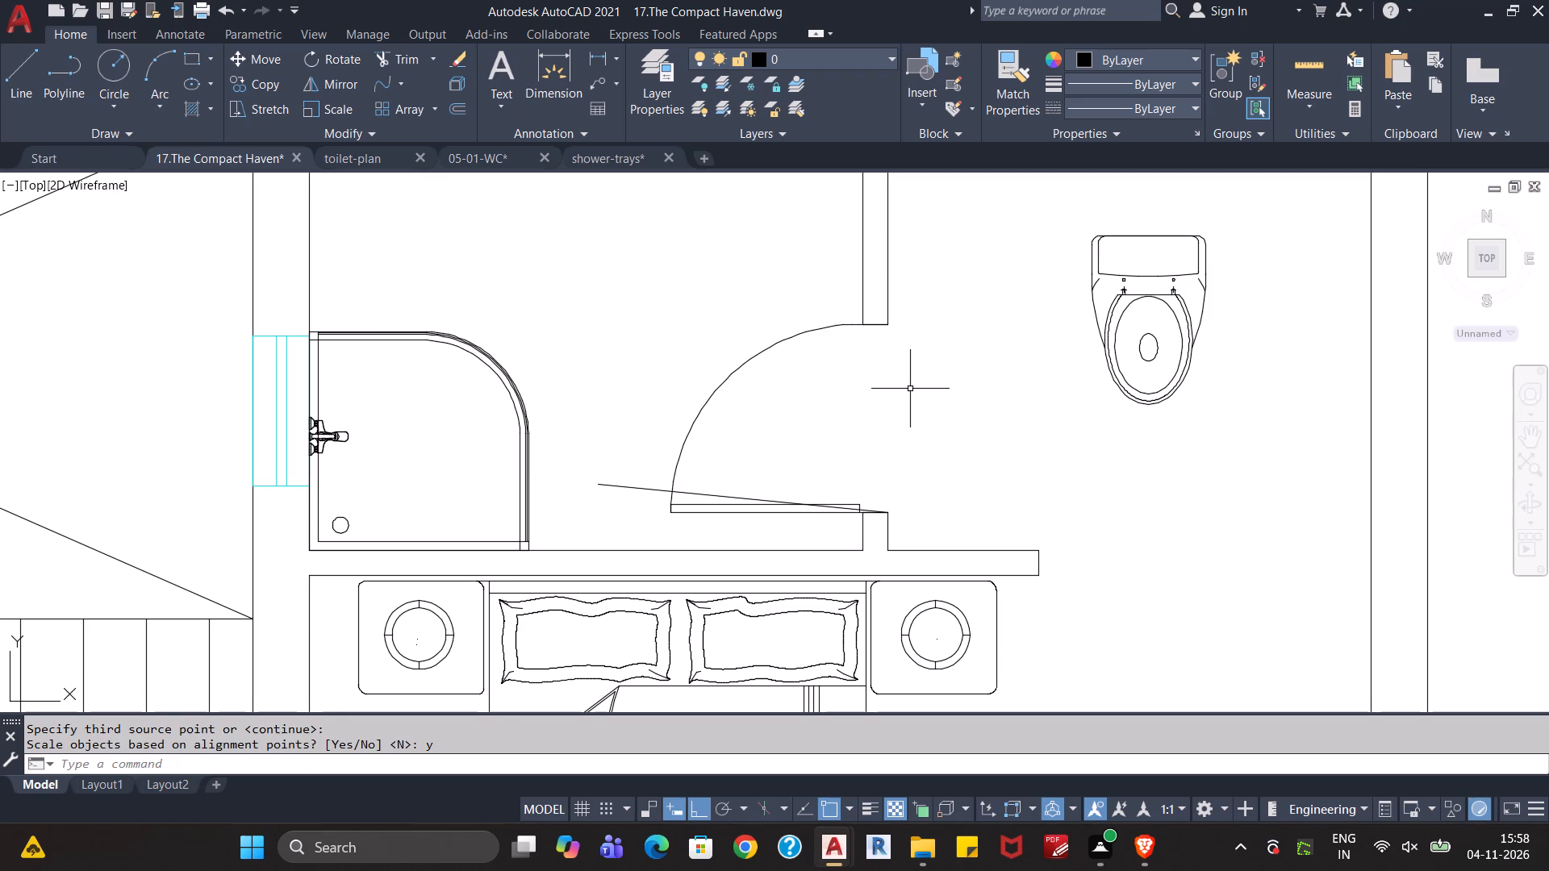
{"action": "key", "text": "Escape"}
Save the Compact Haven drawing.
{"action": "scroll", "coordinate": [930, 401], "scroll_direction": "down", "scroll_amount": 2}
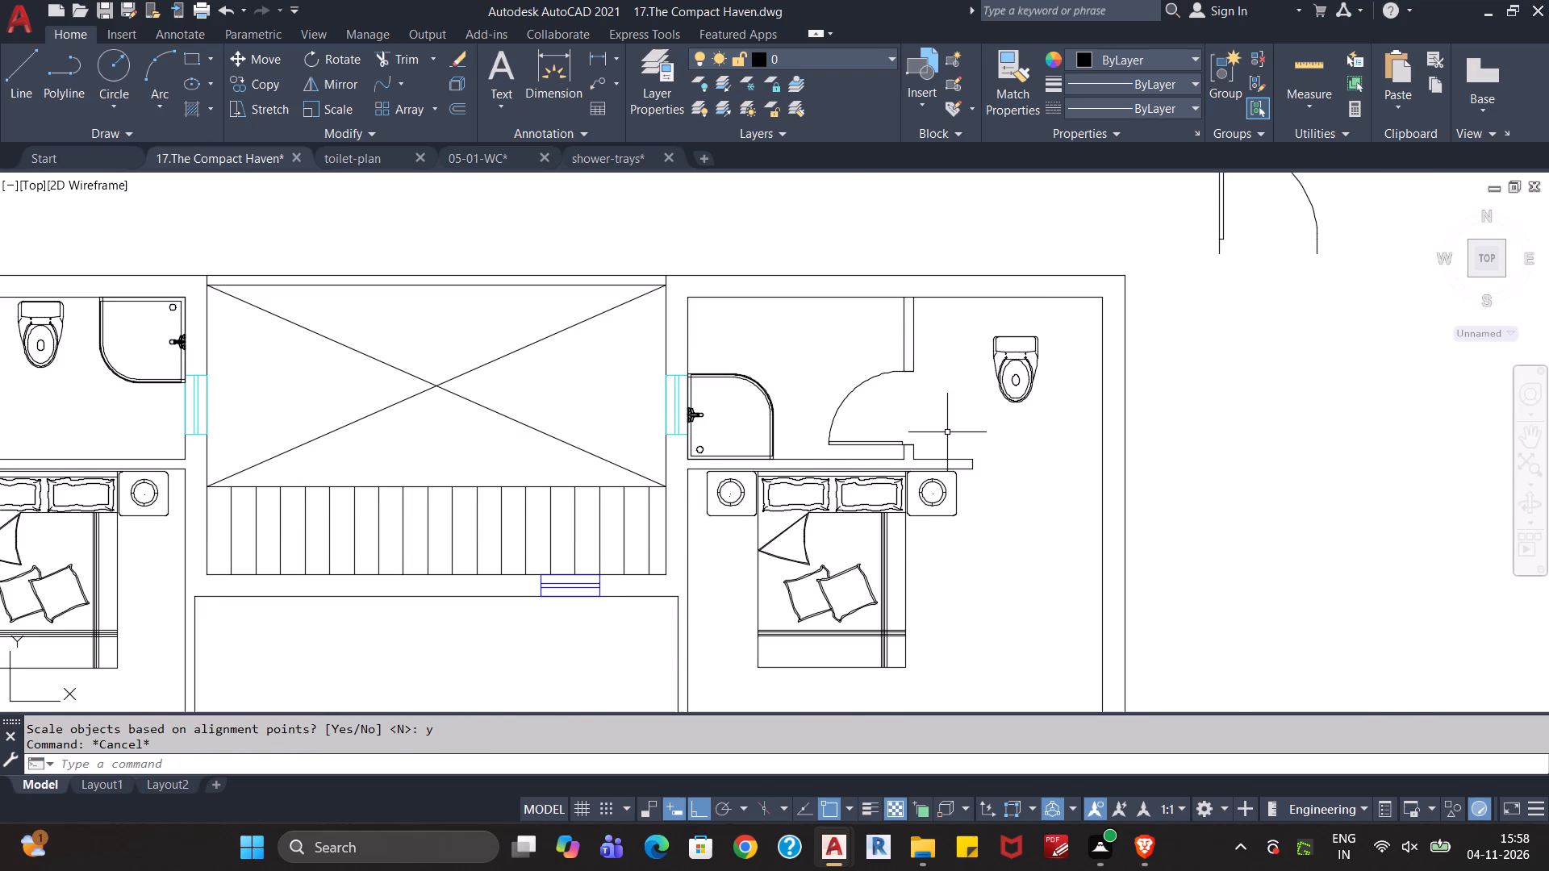
{"action": "key", "text": "ctrl+s"}
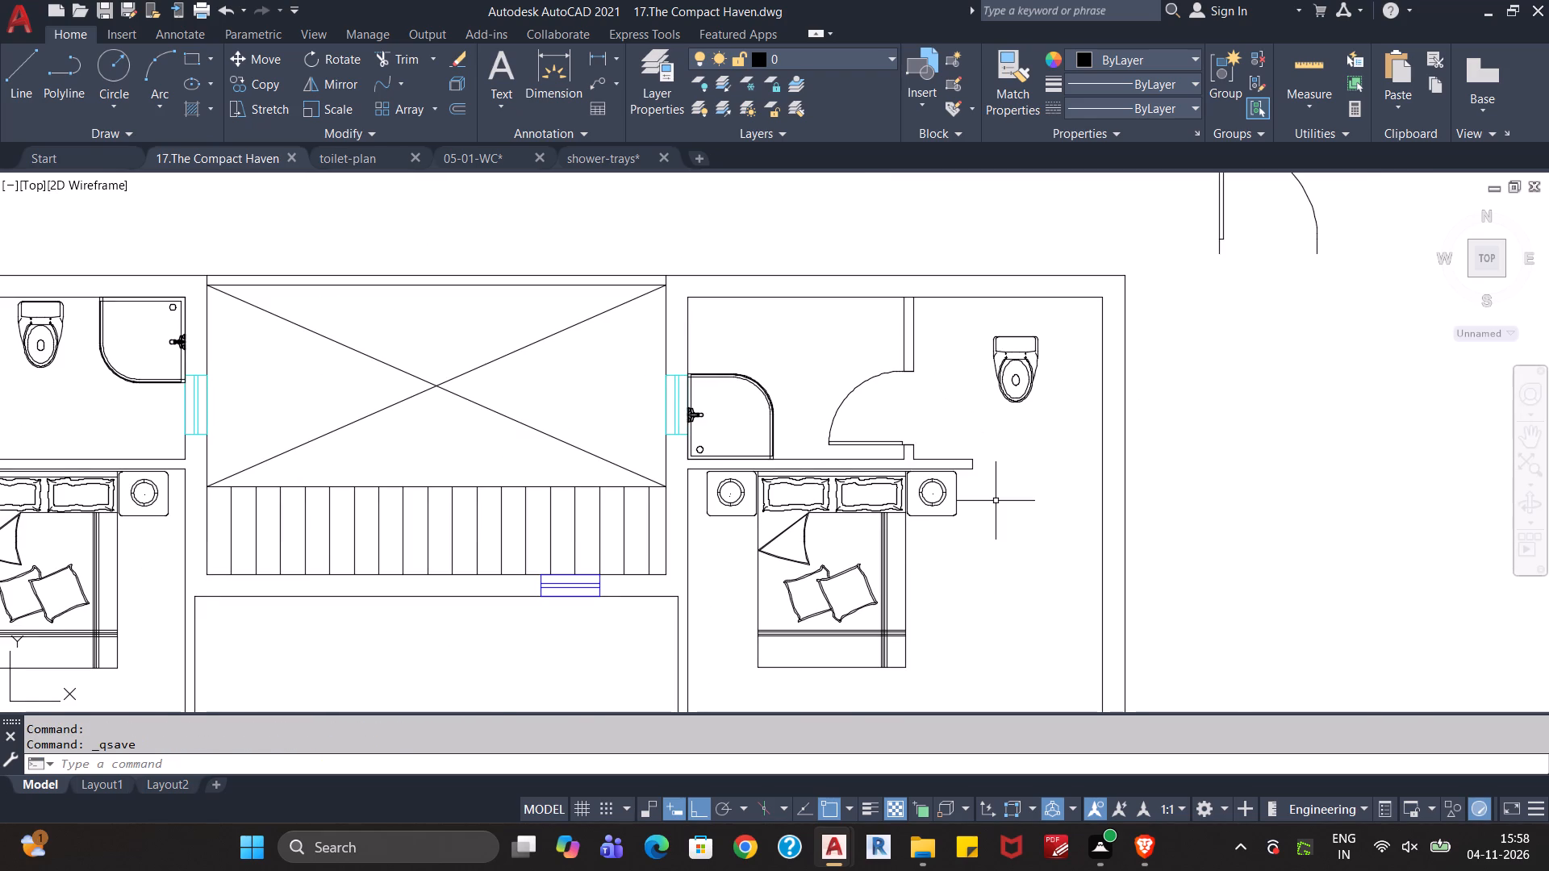
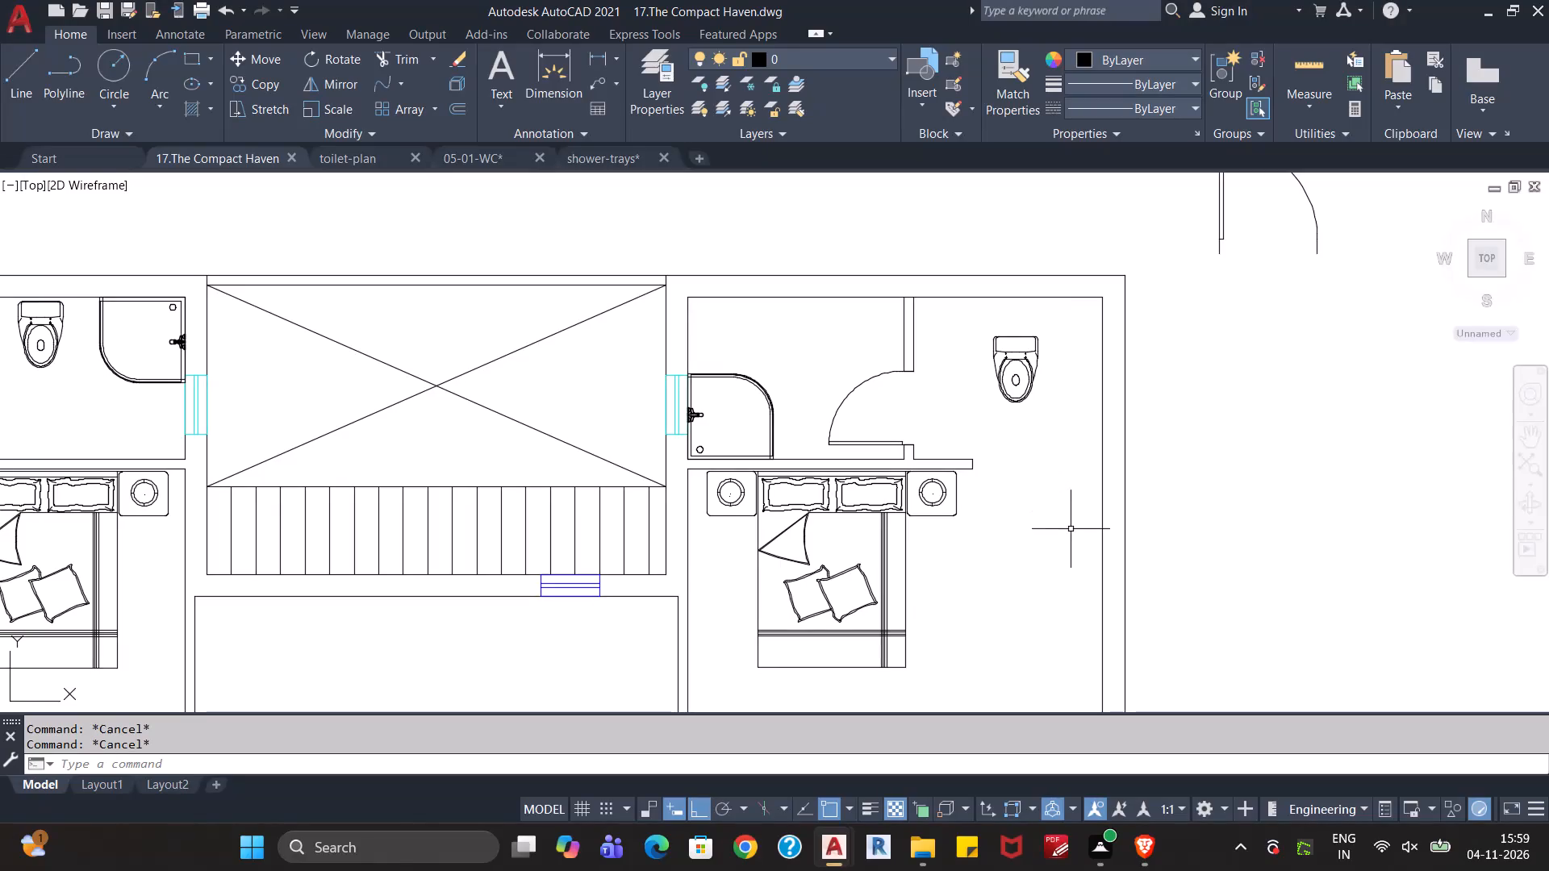
Cut the toilet east of the northeast bathroom's partition and paste it inside that bathroom against the north wall, north of the shower tray.
{"action": "middle_click_drag", "start_coordinate": [1041, 547], "coordinate": [1038, 591]}
{"action": "scroll", "coordinate": [1042, 548], "scroll_direction": "down", "scroll_amount": 1}
{"action": "scroll", "coordinate": [1051, 556], "scroll_direction": "up", "scroll_amount": 2}
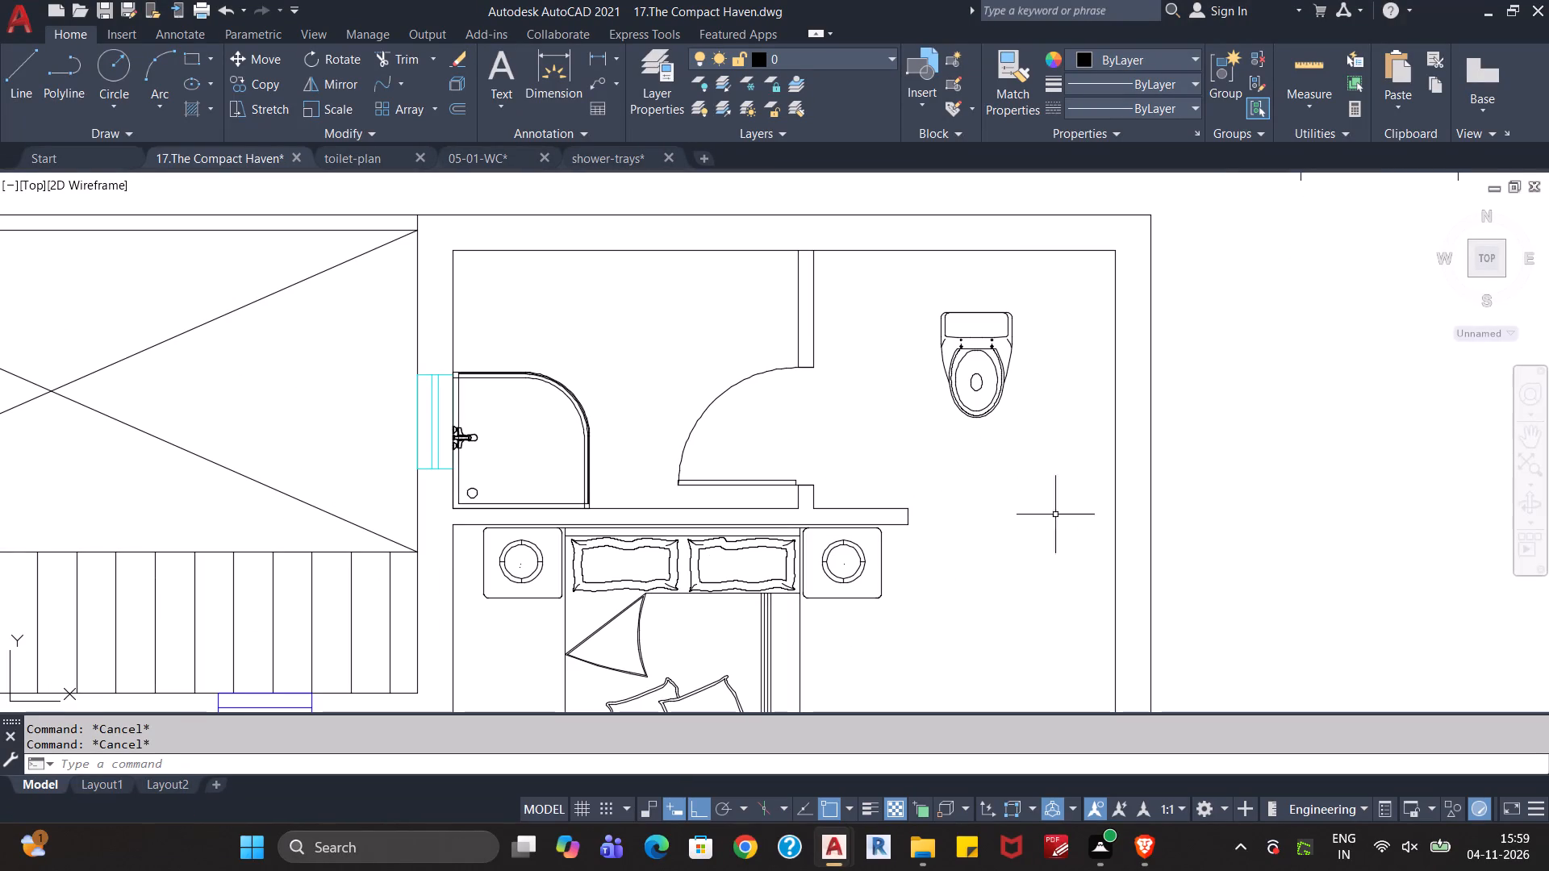
{"action": "left_click", "coordinate": [984, 415]}
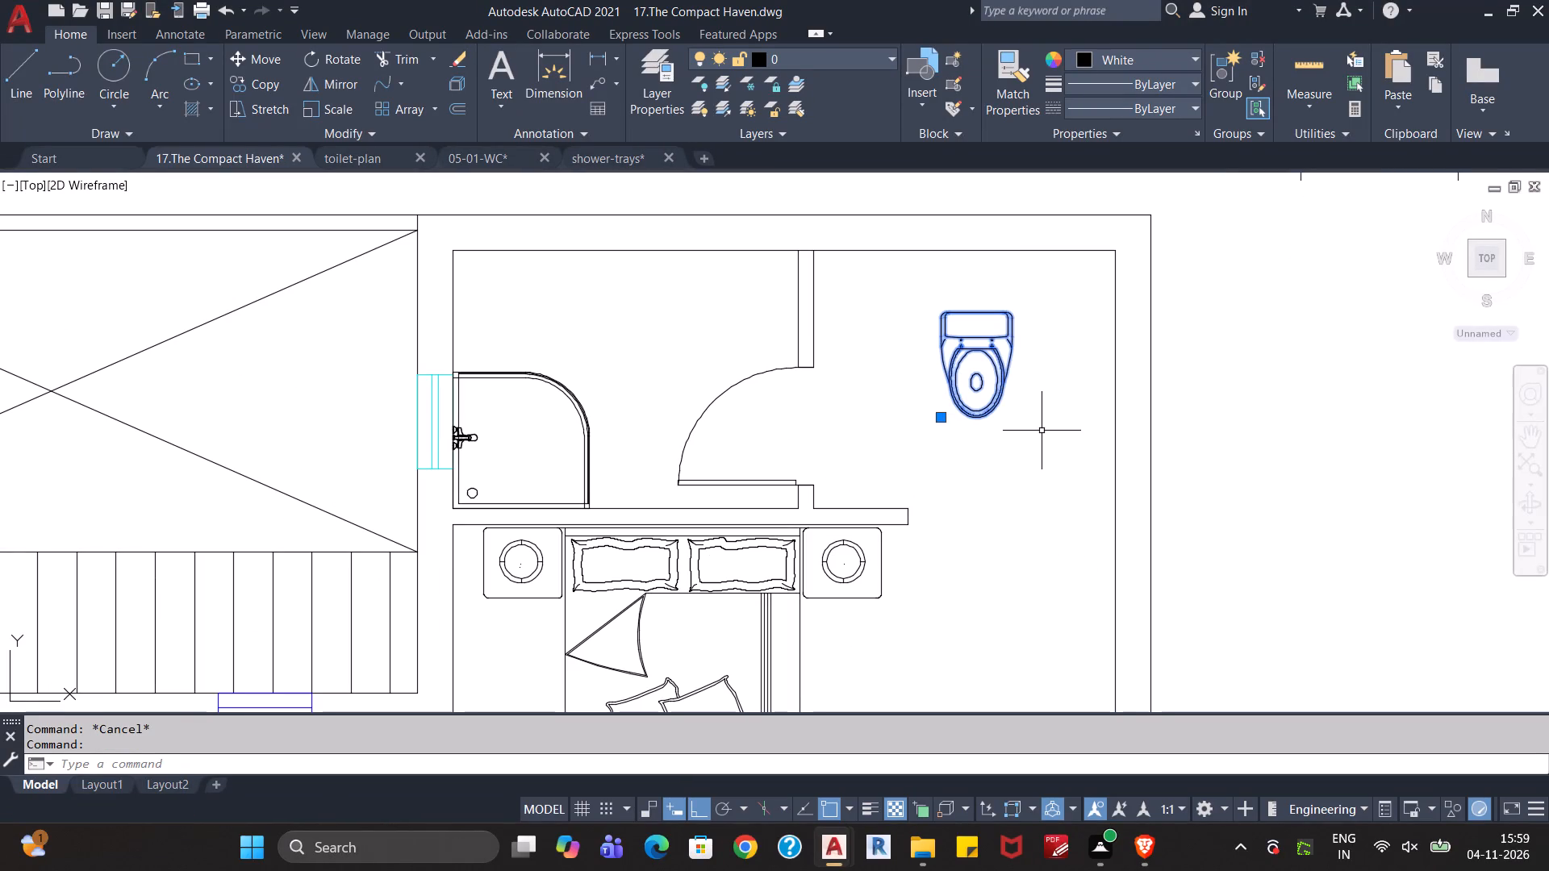
{"action": "key", "text": "ctrl+x"}
{"action": "key", "text": "ctrl+v"}
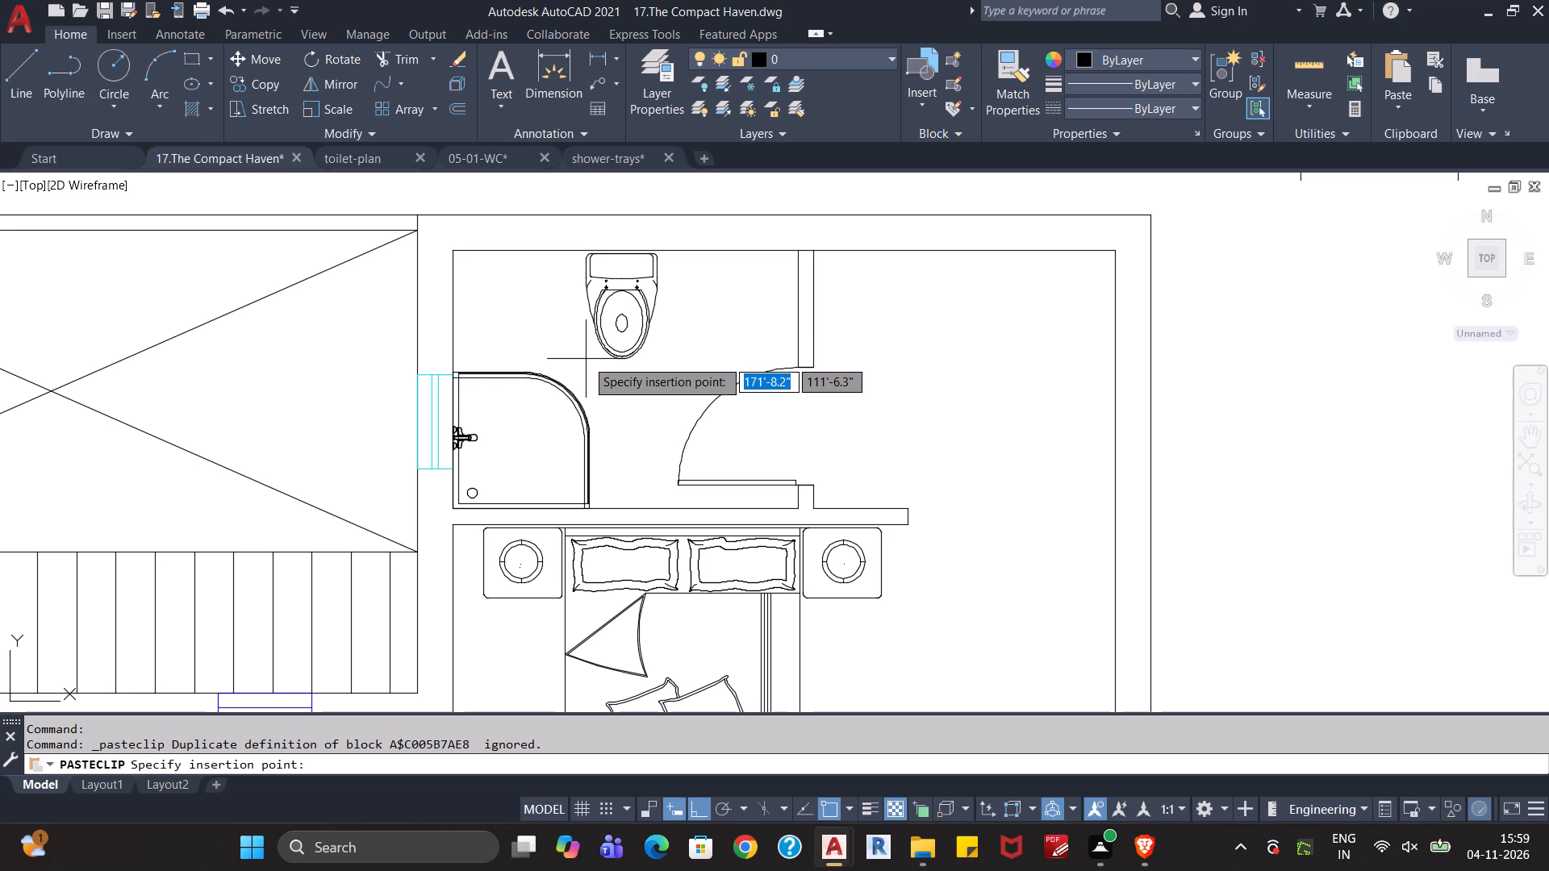
{"action": "left_click", "coordinate": [586, 359]}
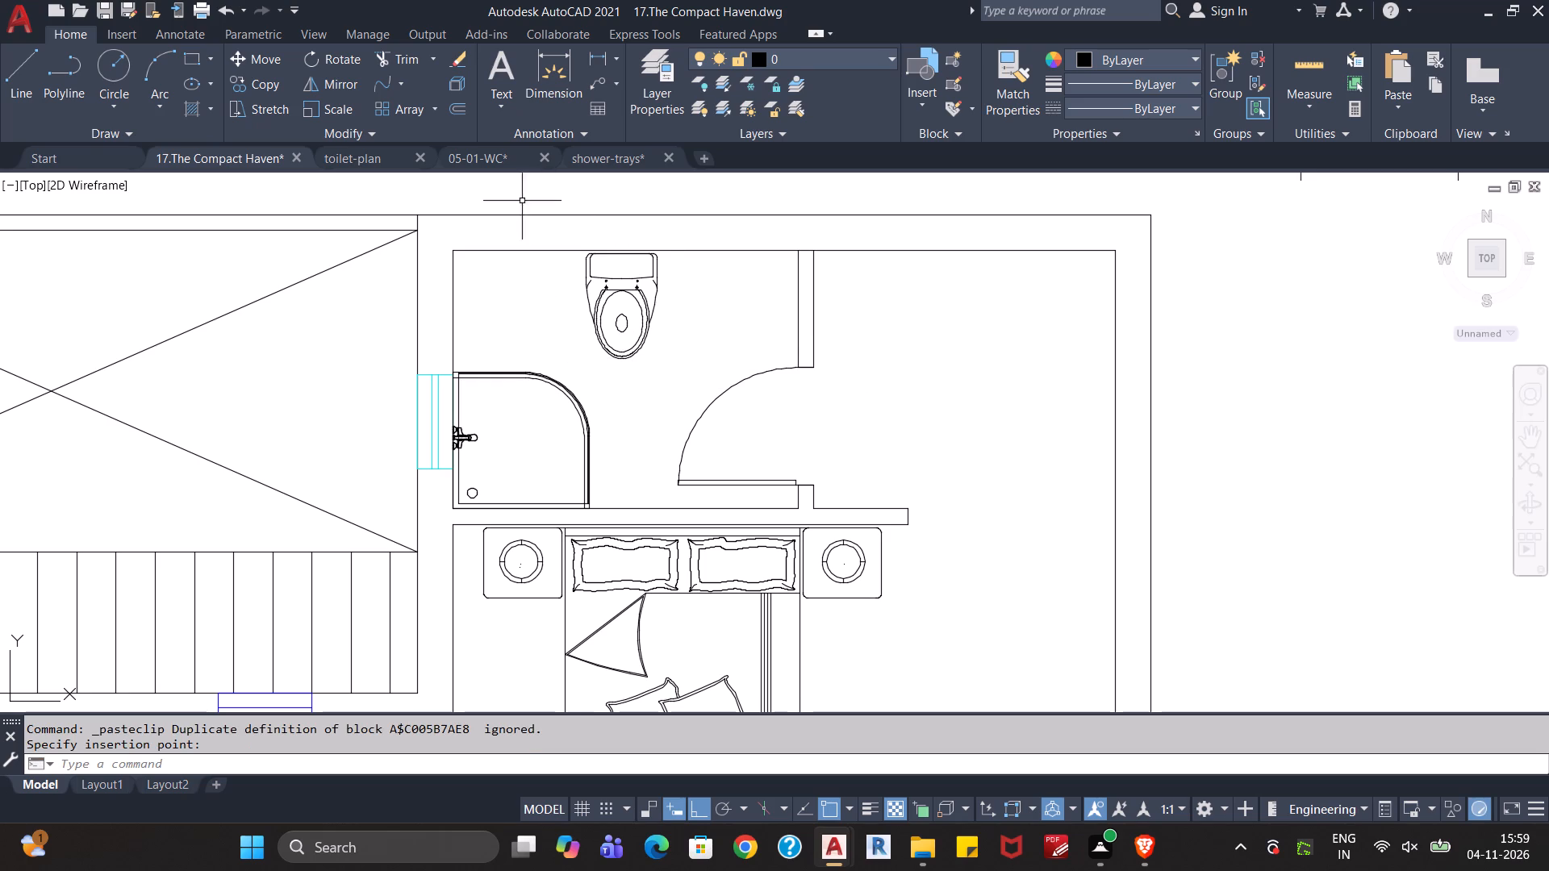
Close the 05-01-WC block drawing without saving its changes and close the toilet-plan drawing.
{"action": "left_click", "coordinate": [498, 160]}
{"action": "scroll", "coordinate": [615, 401], "scroll_direction": "down", "scroll_amount": 2}
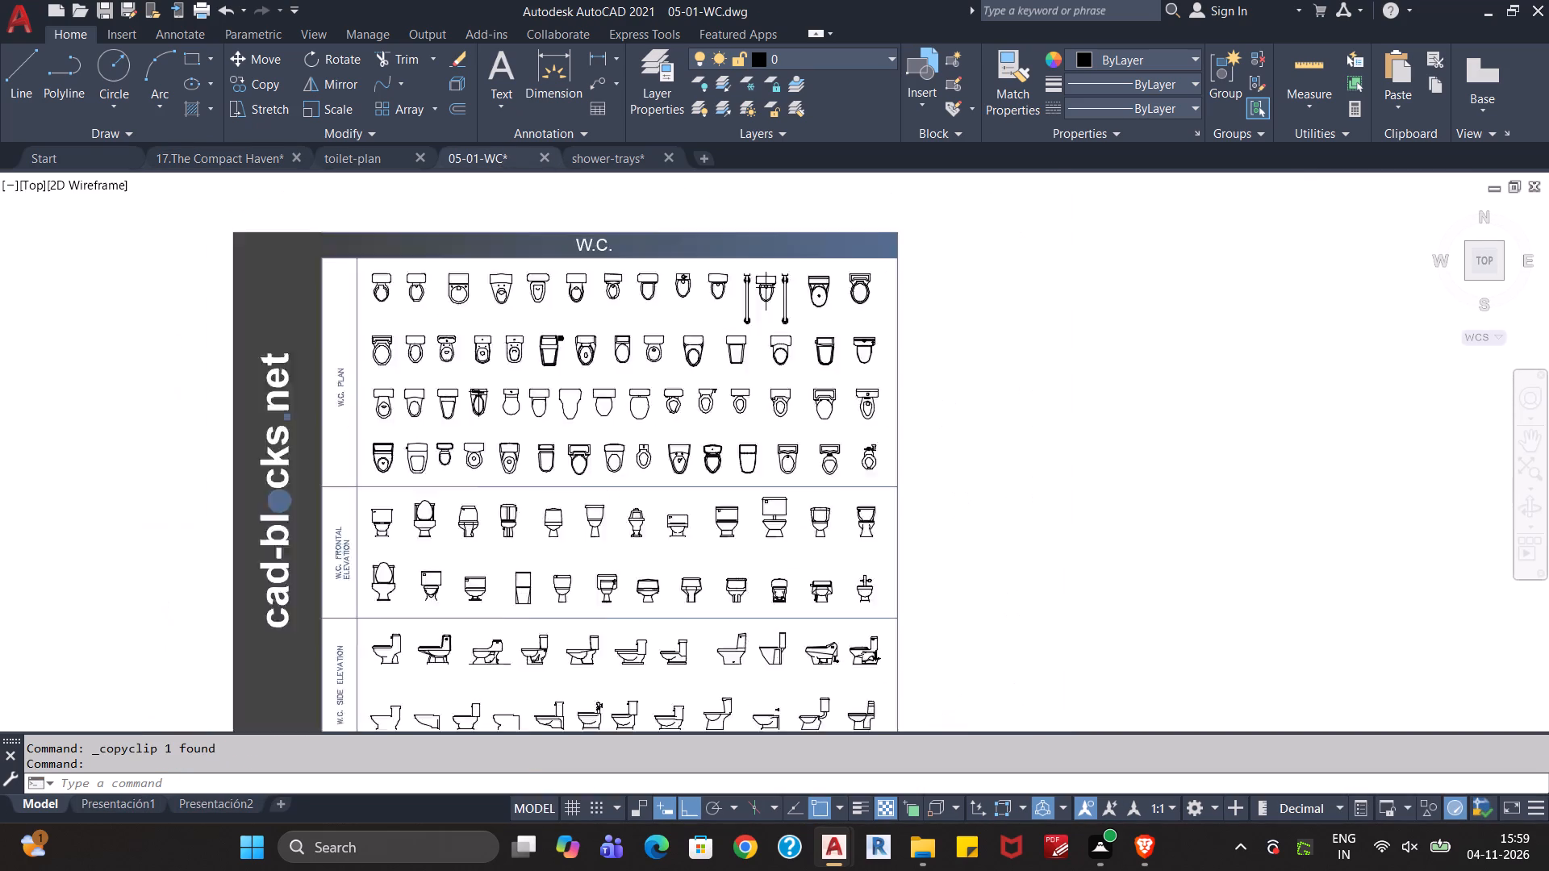
{"action": "scroll", "coordinate": [616, 404], "scroll_direction": "down", "scroll_amount": 2}
{"action": "scroll", "coordinate": [615, 398], "scroll_direction": "up", "scroll_amount": 4}
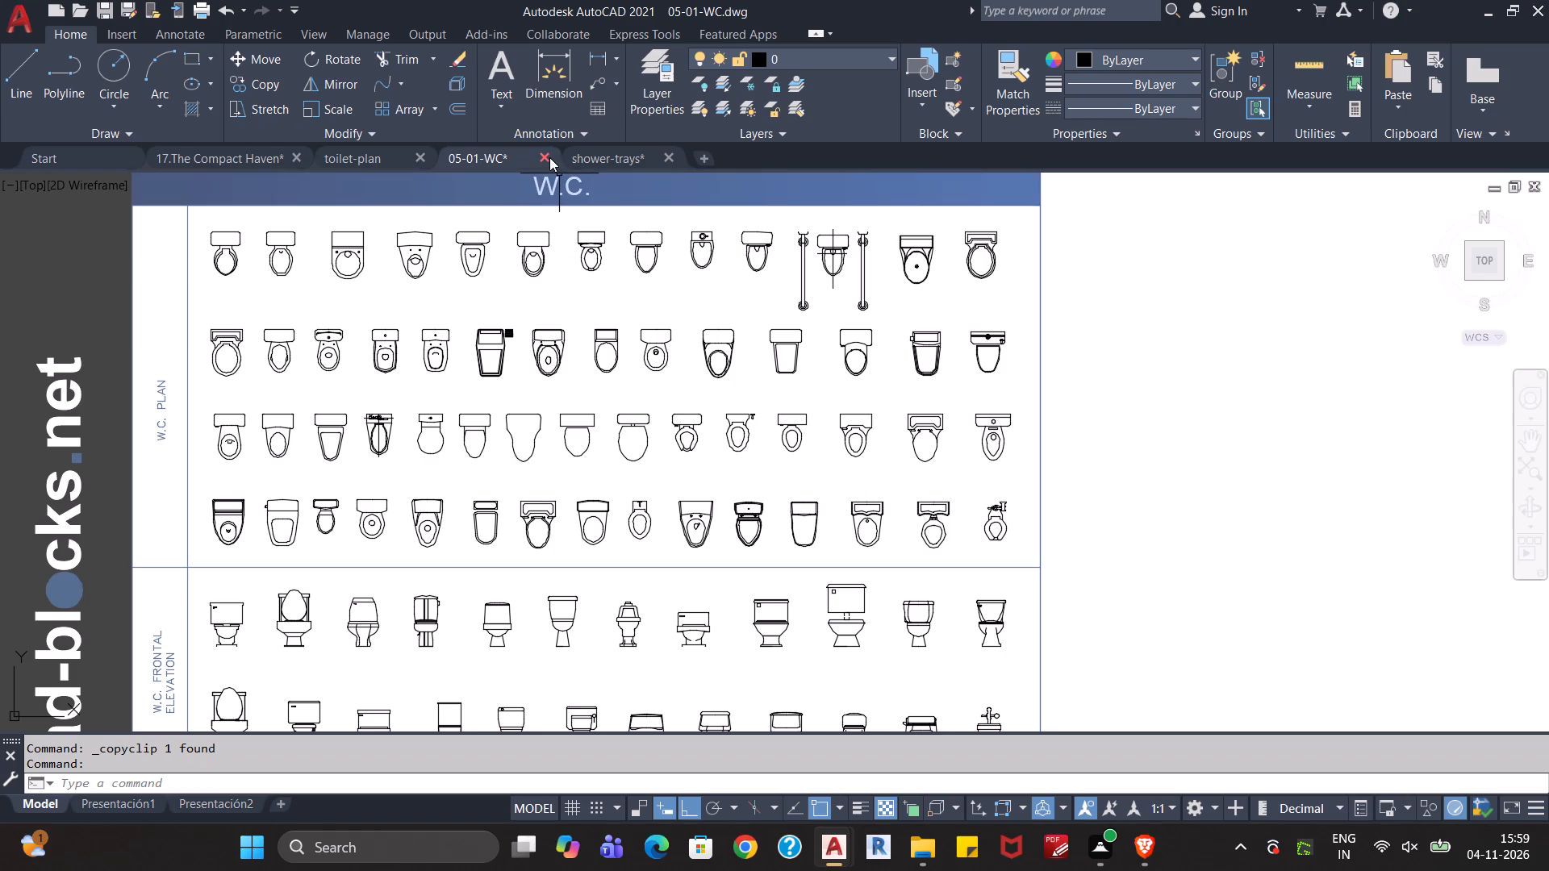
{"action": "left_click", "coordinate": [546, 157]}
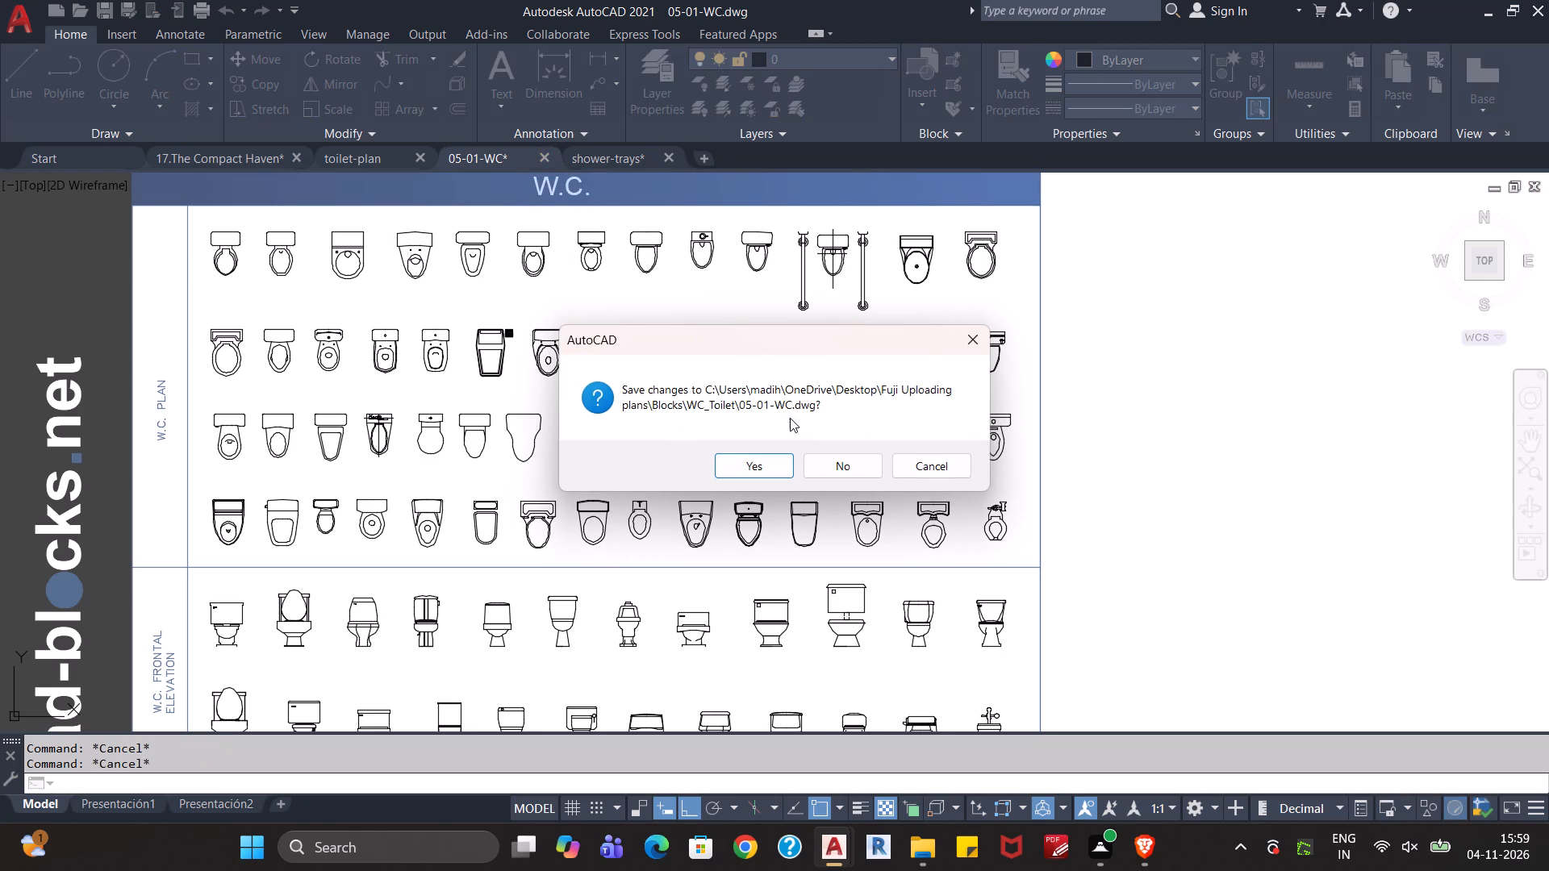
{"action": "left_click", "coordinate": [821, 459]}
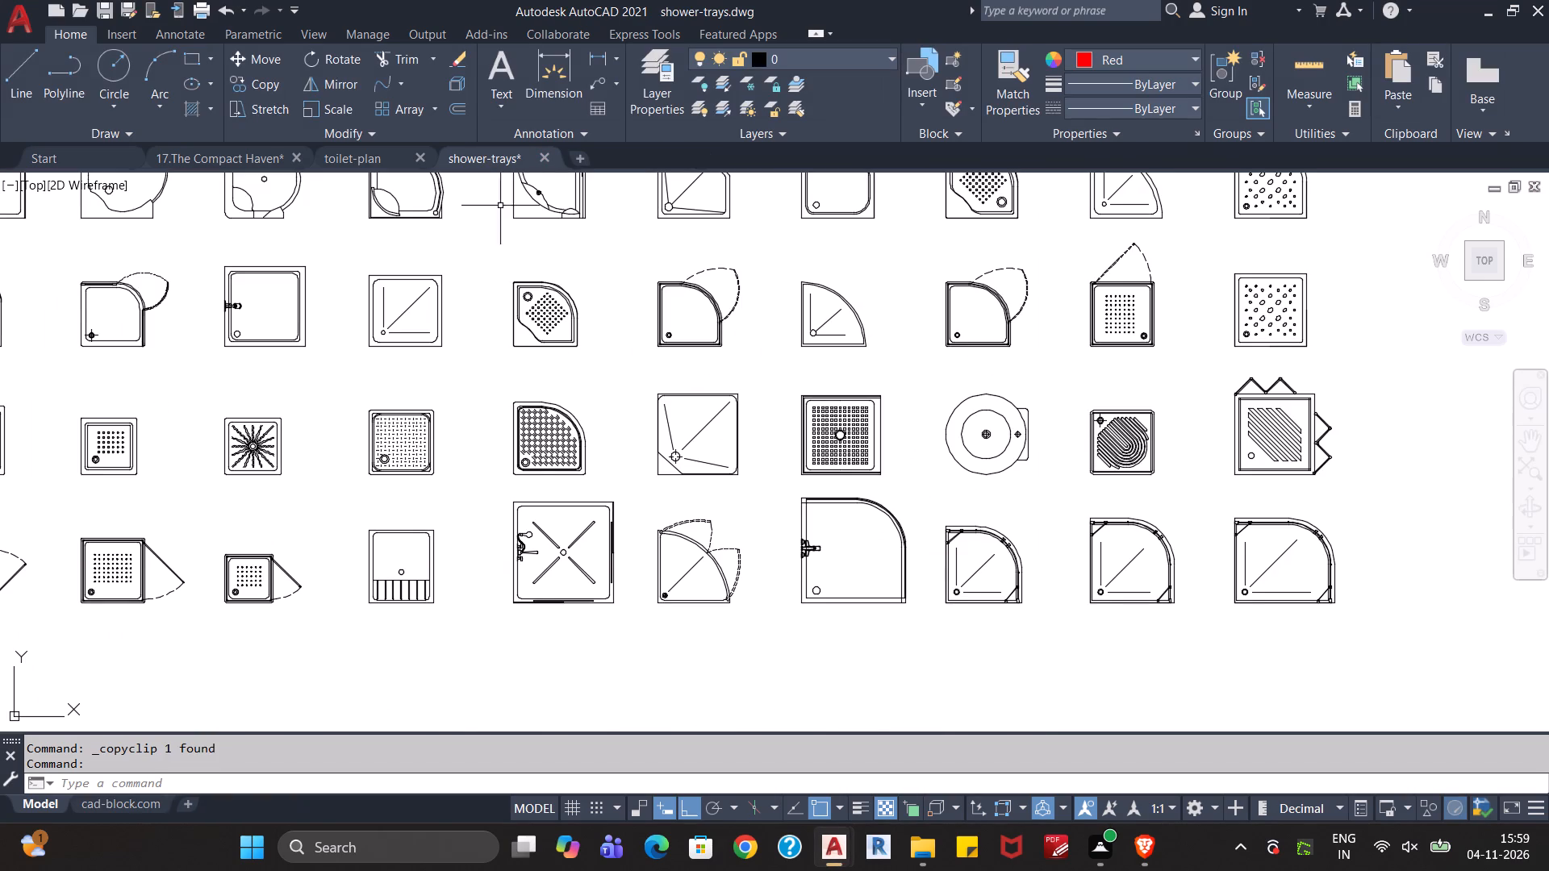
{"action": "left_click", "coordinate": [391, 158]}
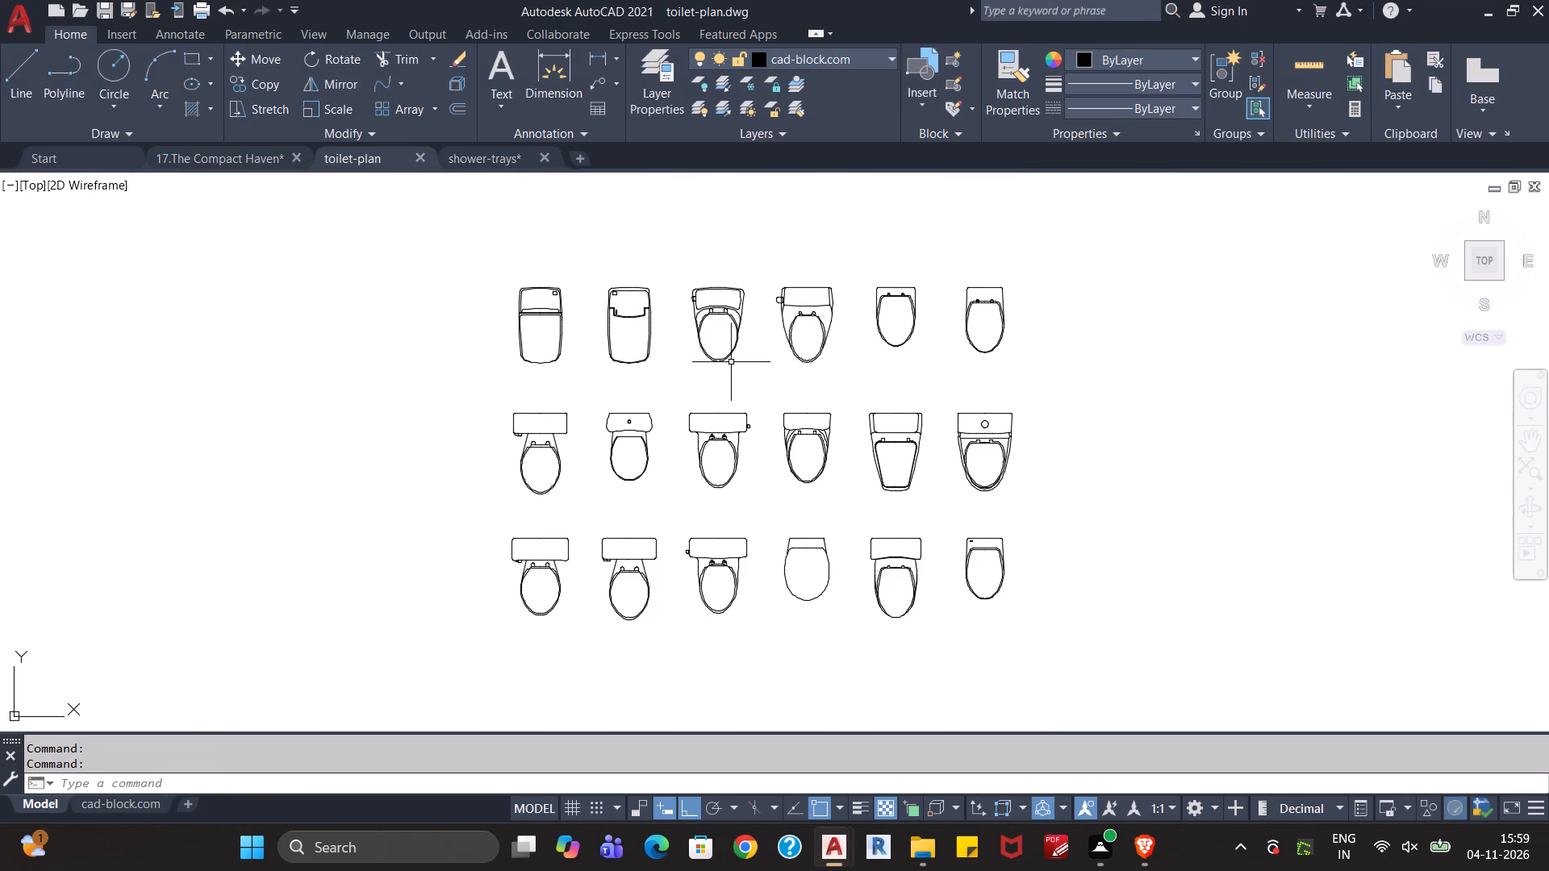
{"action": "left_click", "coordinate": [421, 156]}
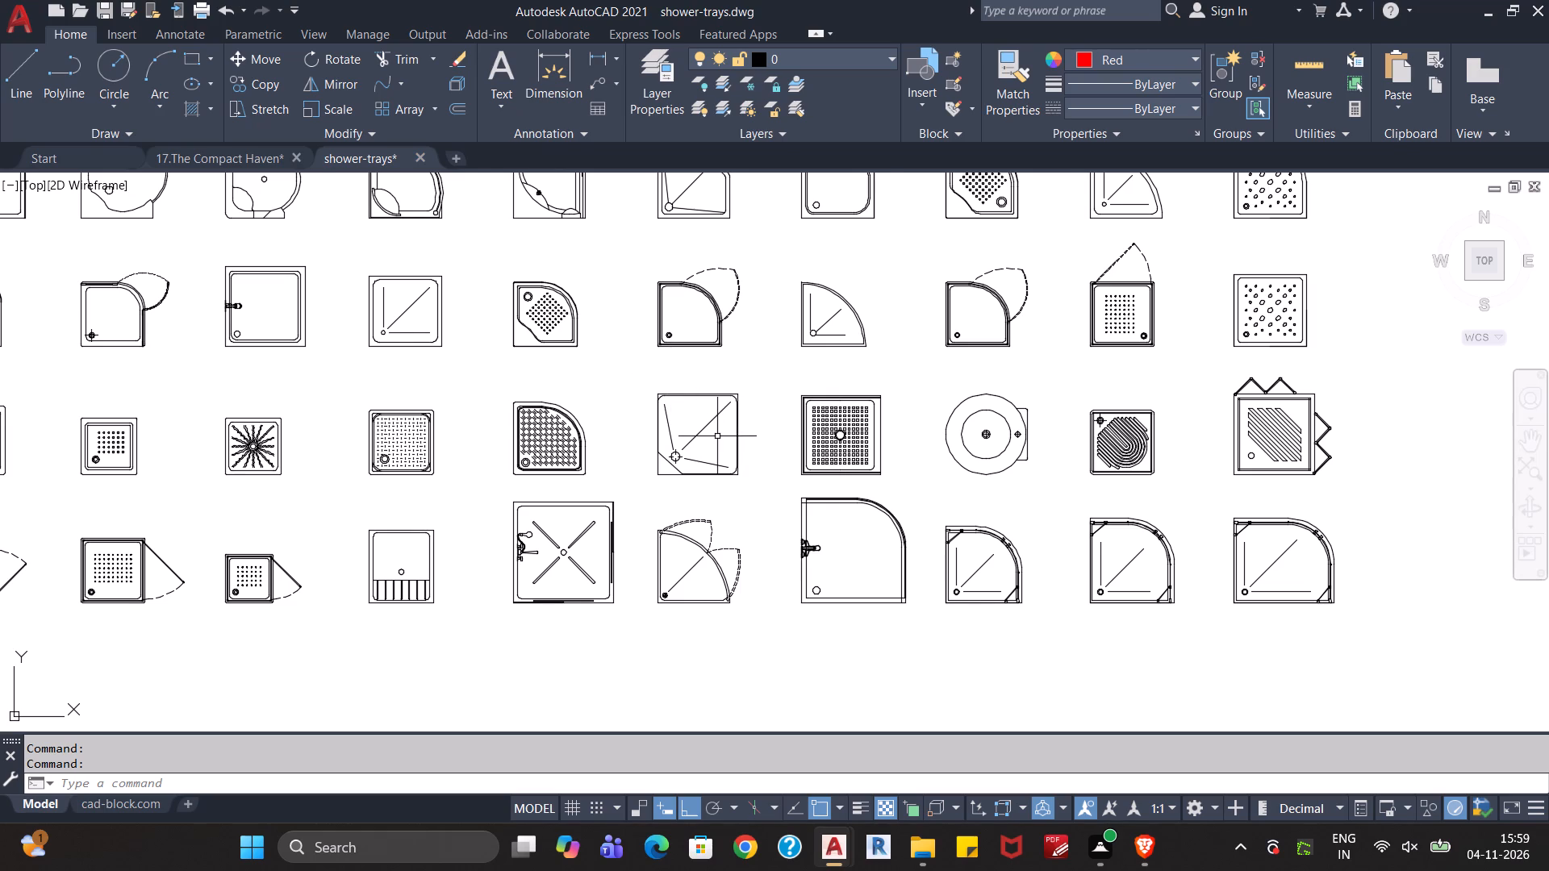
Examine the rows of shower tray blocks in the shower-trays drawing.
{"action": "scroll", "coordinate": [716, 442], "scroll_direction": "down", "scroll_amount": 1}
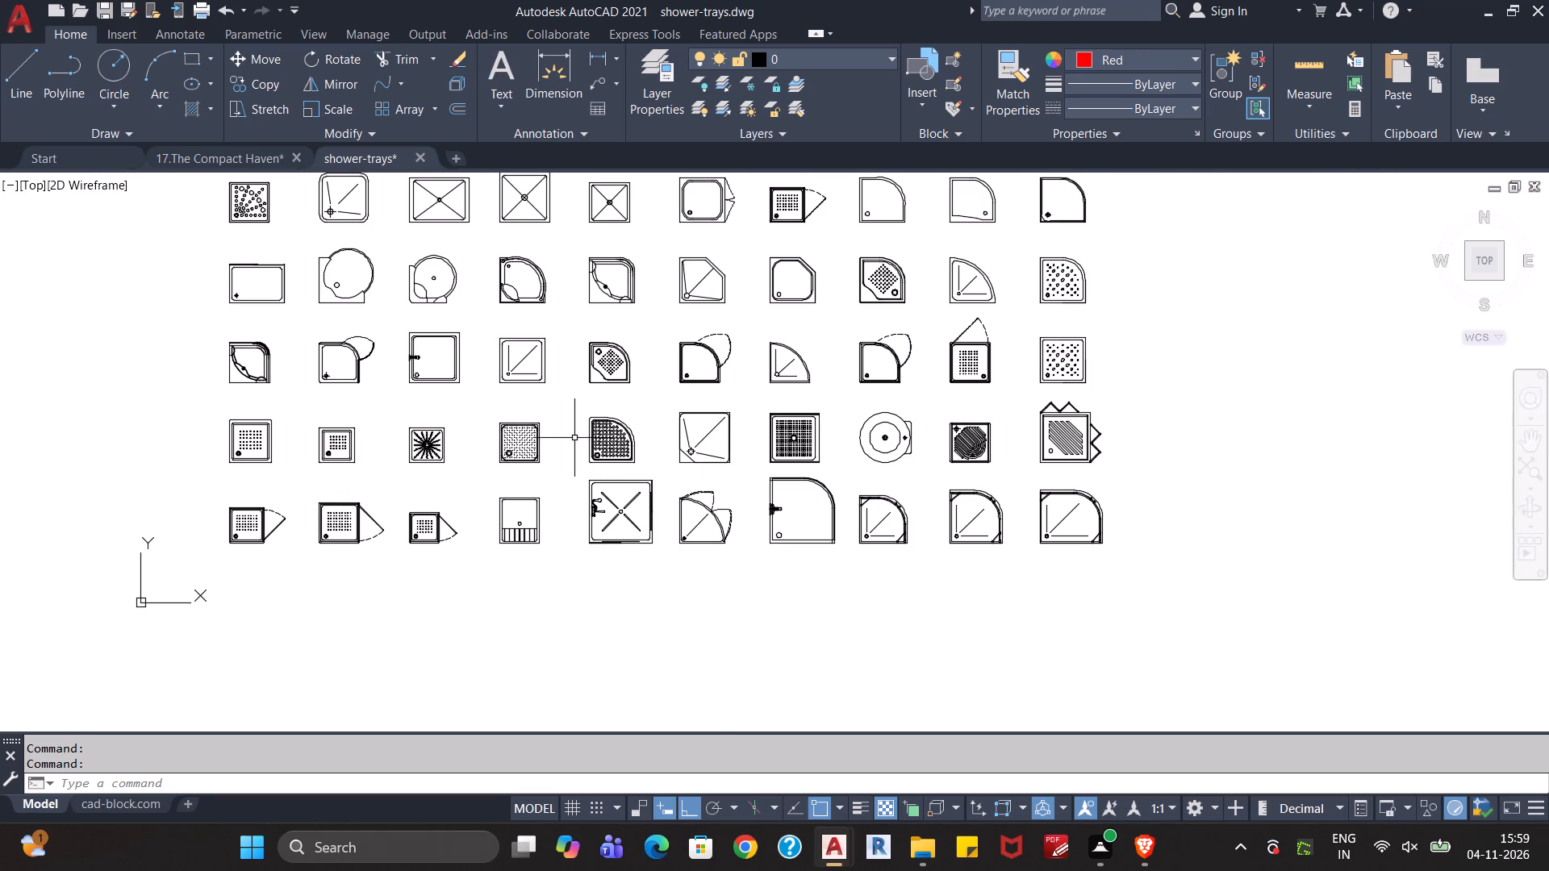
{"action": "scroll", "coordinate": [574, 425], "scroll_direction": "up", "scroll_amount": 1}
{"action": "scroll", "coordinate": [574, 421], "scroll_direction": "down", "scroll_amount": 2}
{"action": "scroll", "coordinate": [685, 358], "scroll_direction": "down", "scroll_amount": 2}
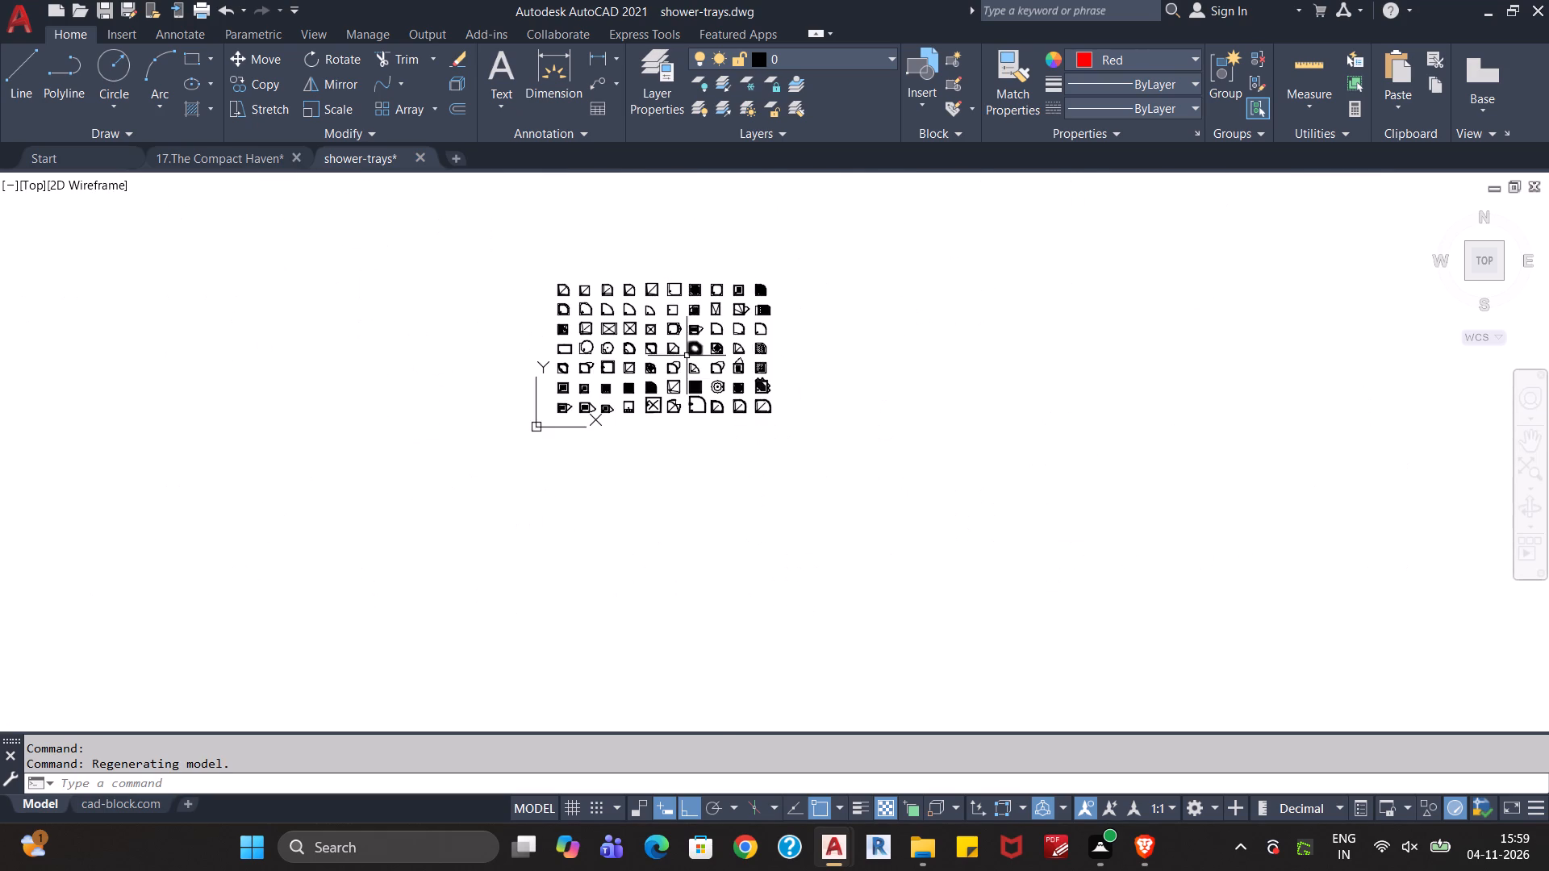
{"action": "scroll", "coordinate": [707, 327], "scroll_direction": "up", "scroll_amount": 3}
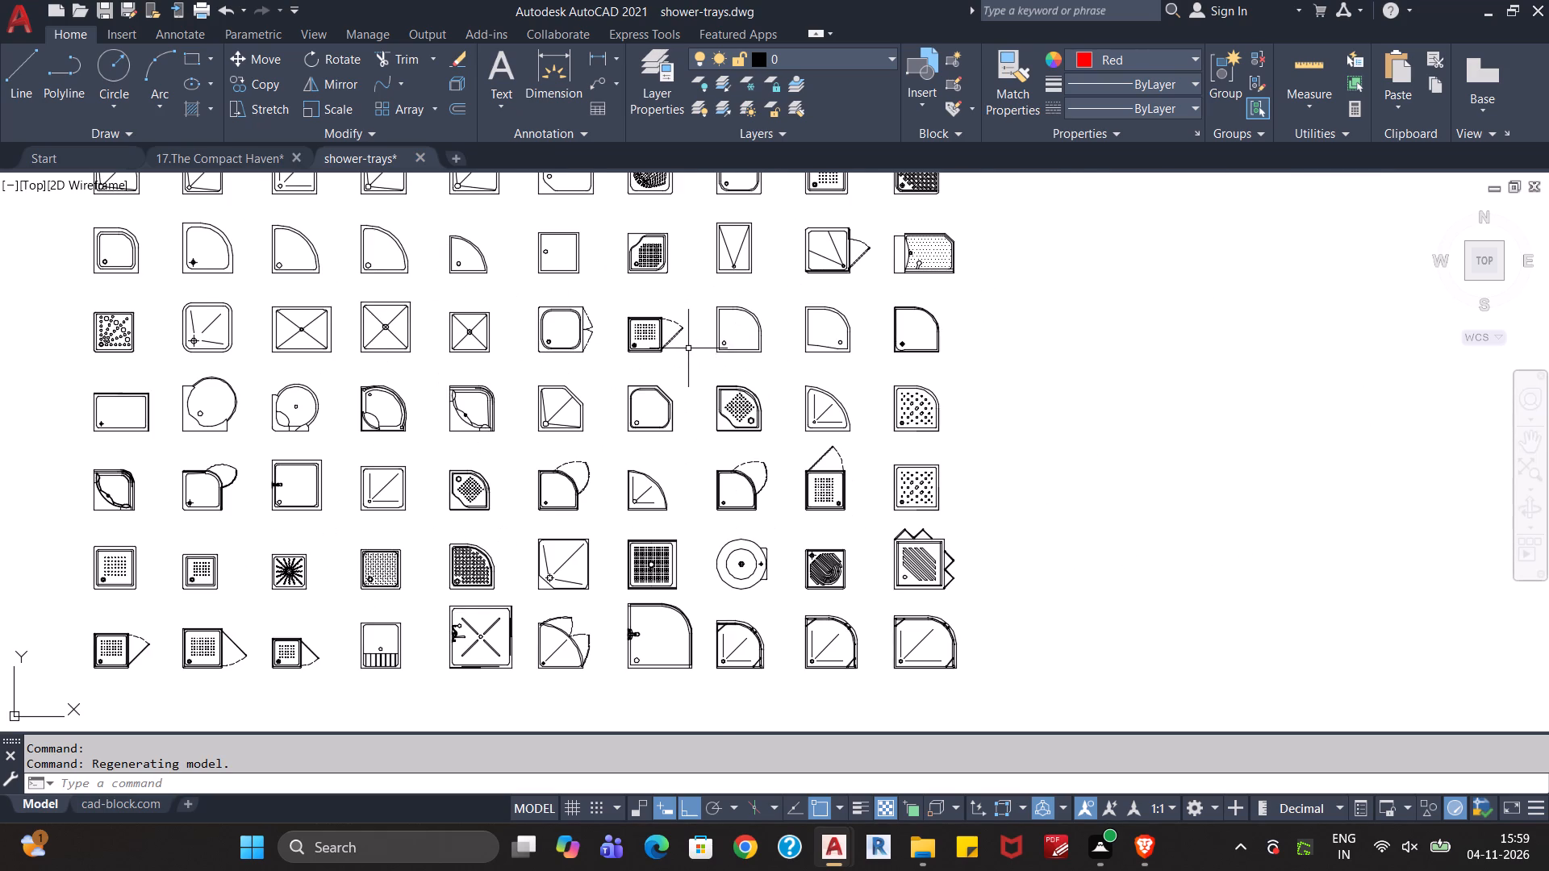
{"action": "scroll", "coordinate": [688, 464], "scroll_direction": "up", "scroll_amount": 1}
{"action": "middle_click_drag", "start_coordinate": [688, 465], "coordinate": [850, 551]}
{"action": "scroll", "coordinate": [850, 551], "scroll_direction": "down", "scroll_amount": 1}
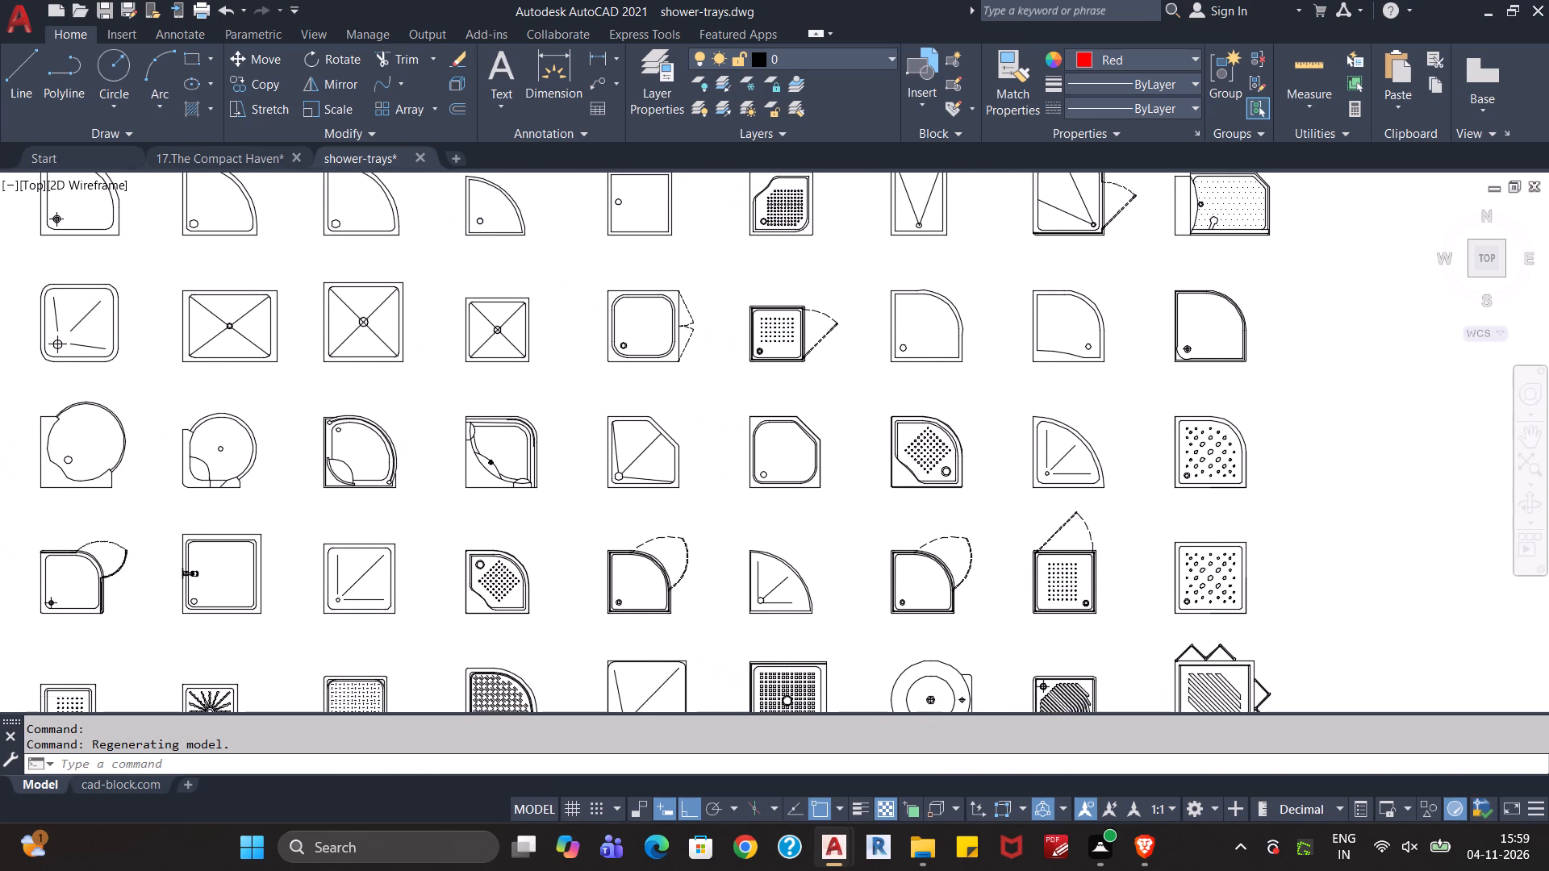
{"action": "scroll", "coordinate": [788, 554], "scroll_direction": "down", "scroll_amount": 1}
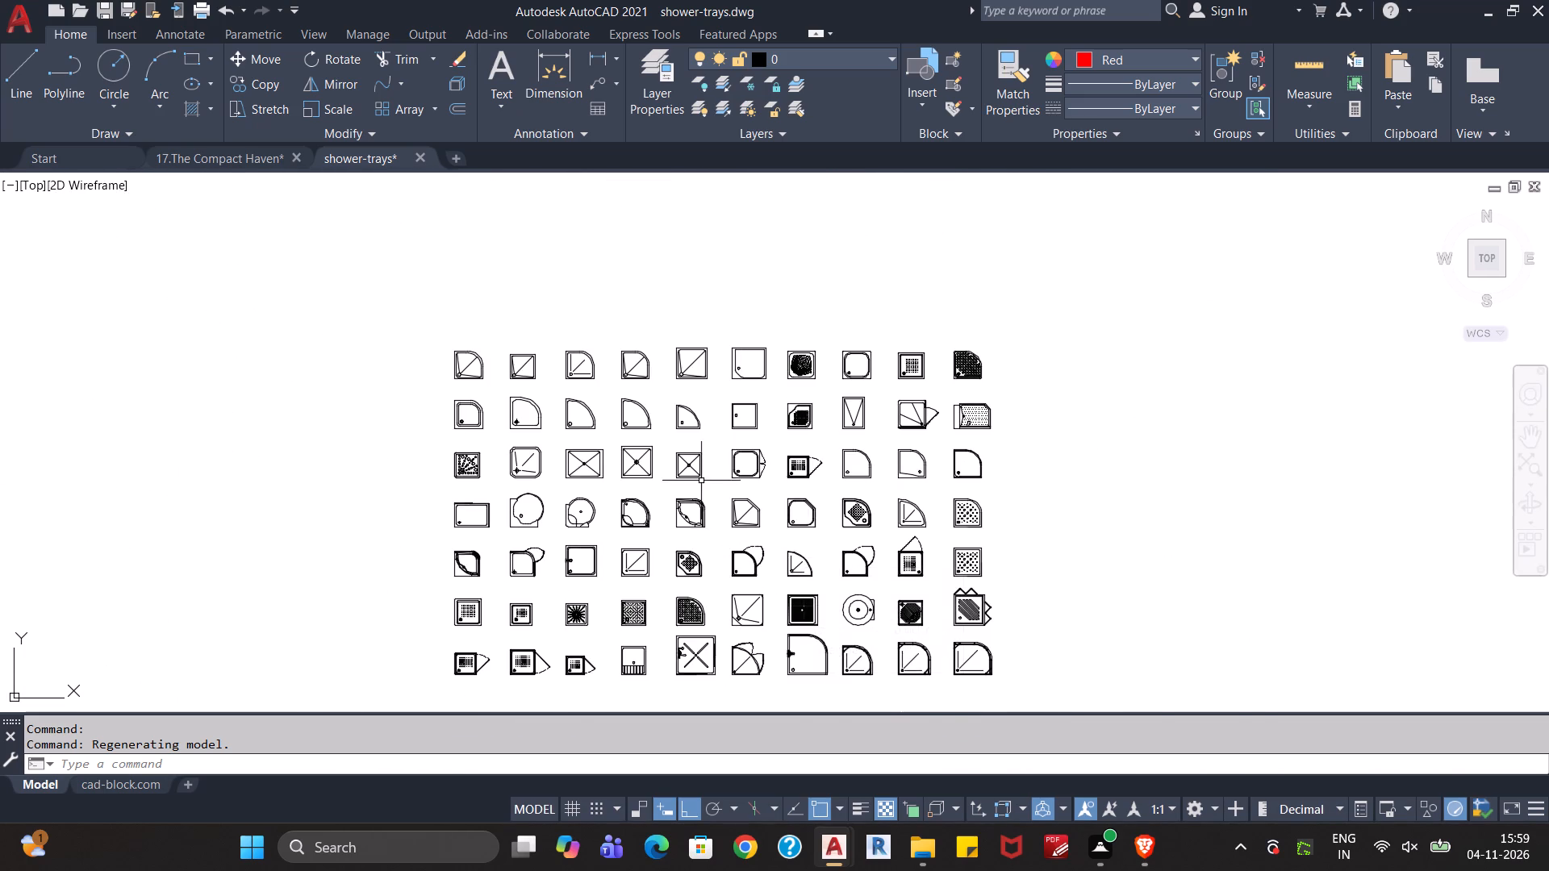
{"action": "scroll", "coordinate": [698, 439], "scroll_direction": "up", "scroll_amount": 2}
{"action": "middle_click_drag", "start_coordinate": [718, 379], "coordinate": [683, 510]}
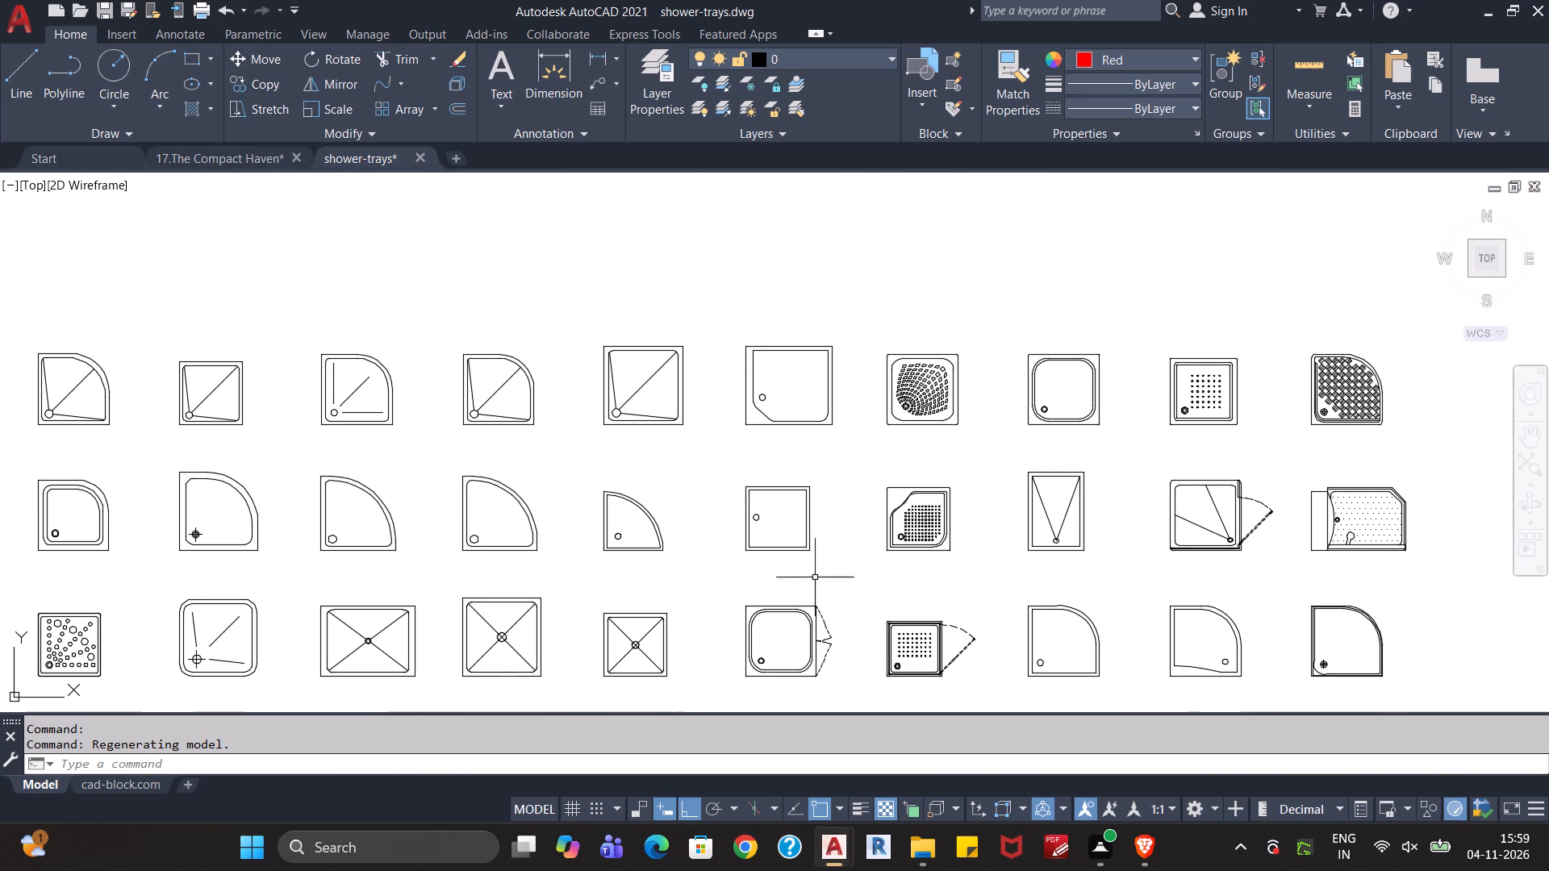
Close the shower-trays drawing without saving its changes.
{"action": "left_click", "coordinate": [419, 156]}
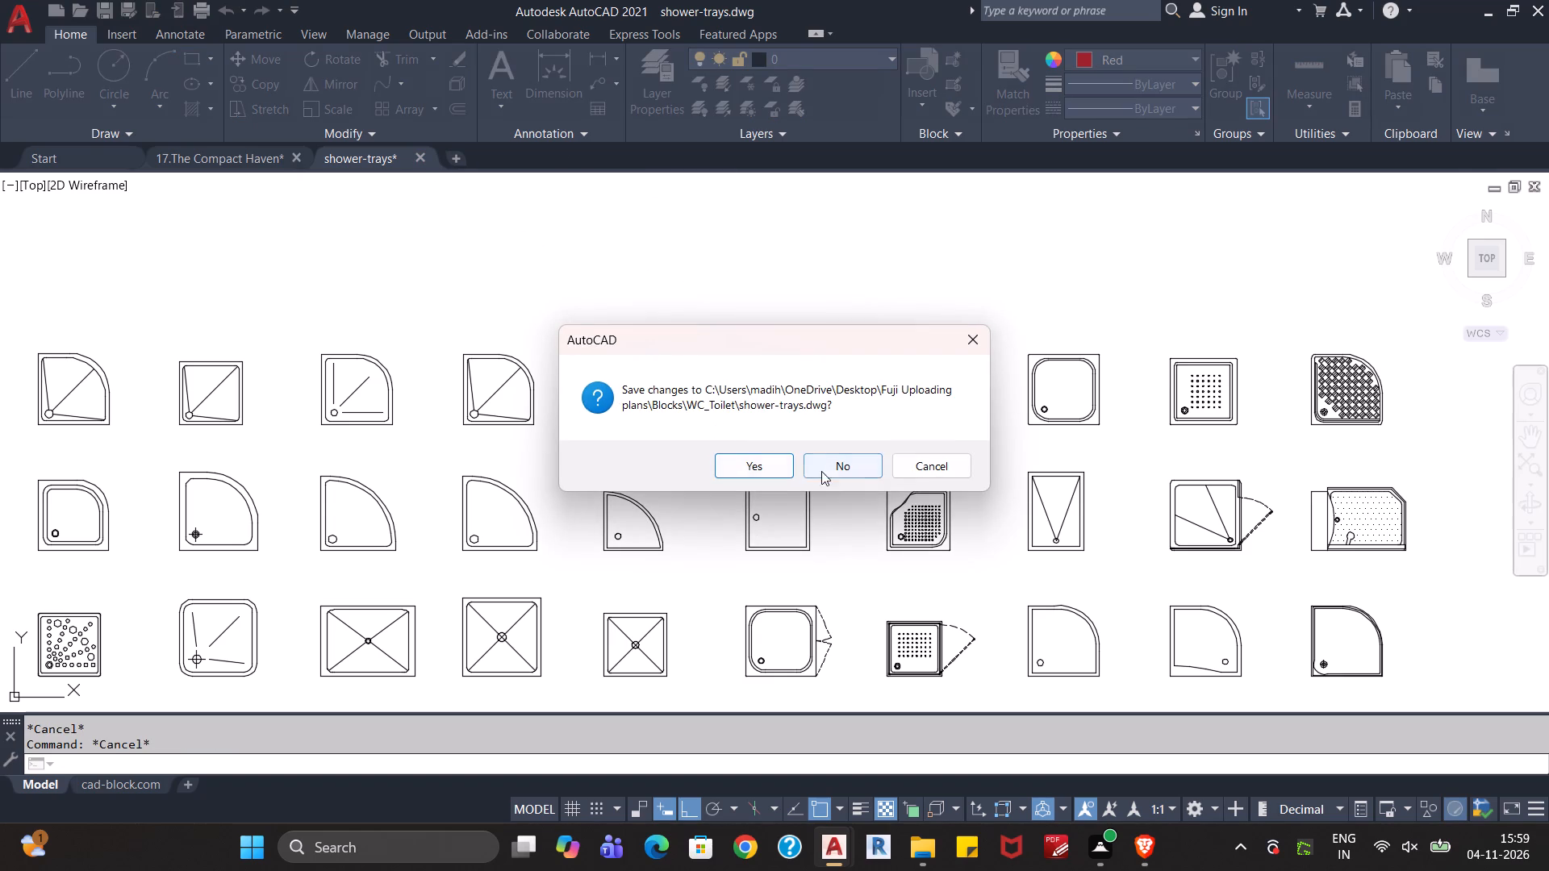
{"action": "left_click", "coordinate": [837, 477]}
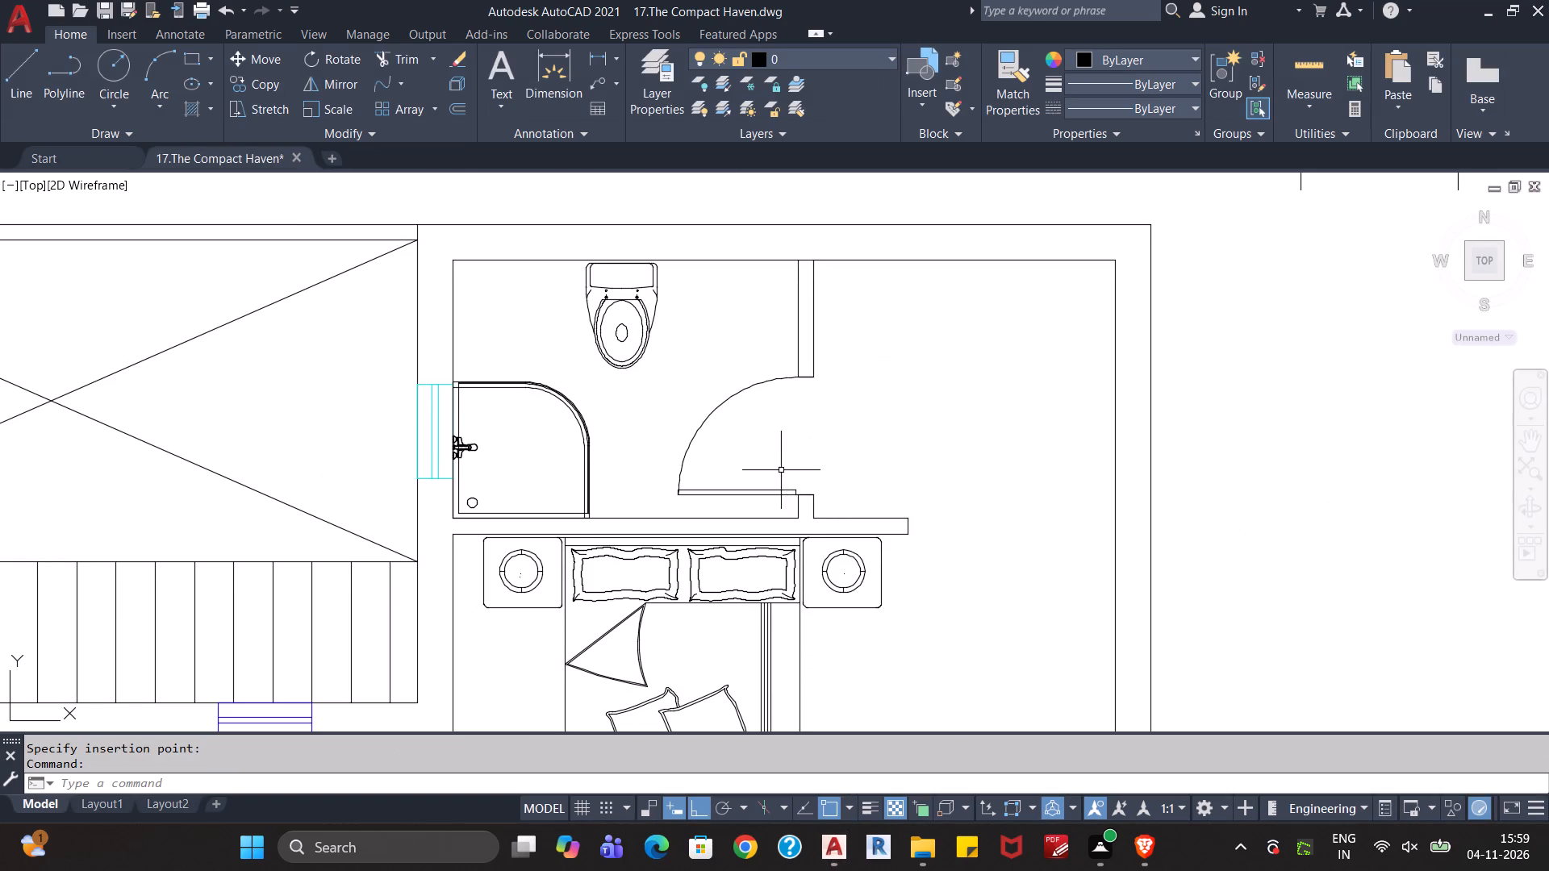
Rotate the northwest bathroom's toilet 180° about the centre of its bowl so the cistern faces south.
{"action": "scroll", "coordinate": [672, 471], "scroll_direction": "down", "scroll_amount": 1}
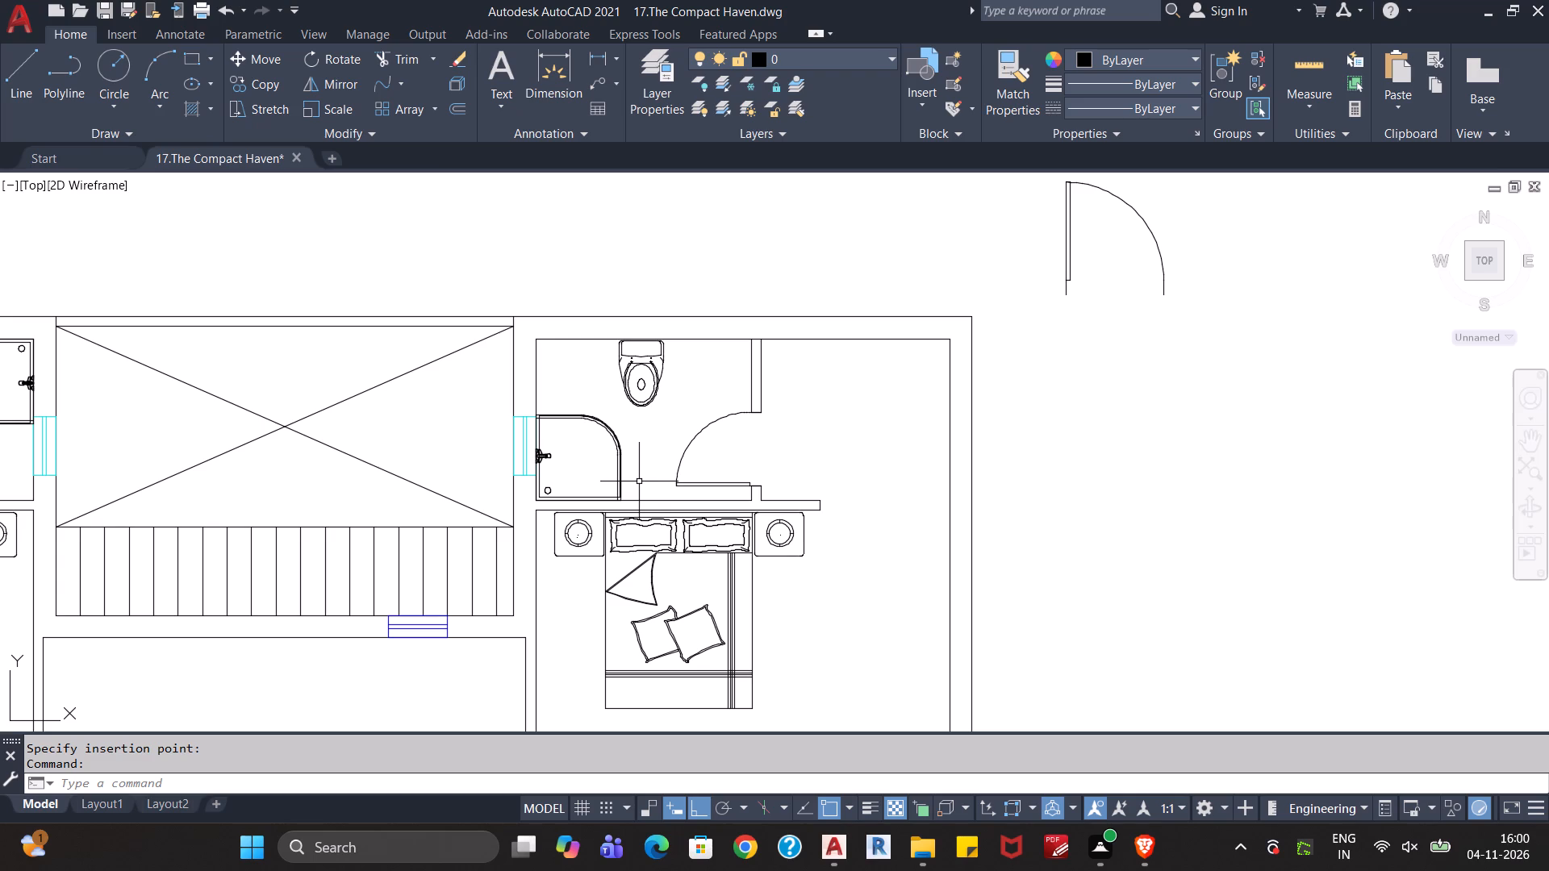
{"action": "middle_click_drag", "start_coordinate": [656, 460], "coordinate": [1154, 434]}
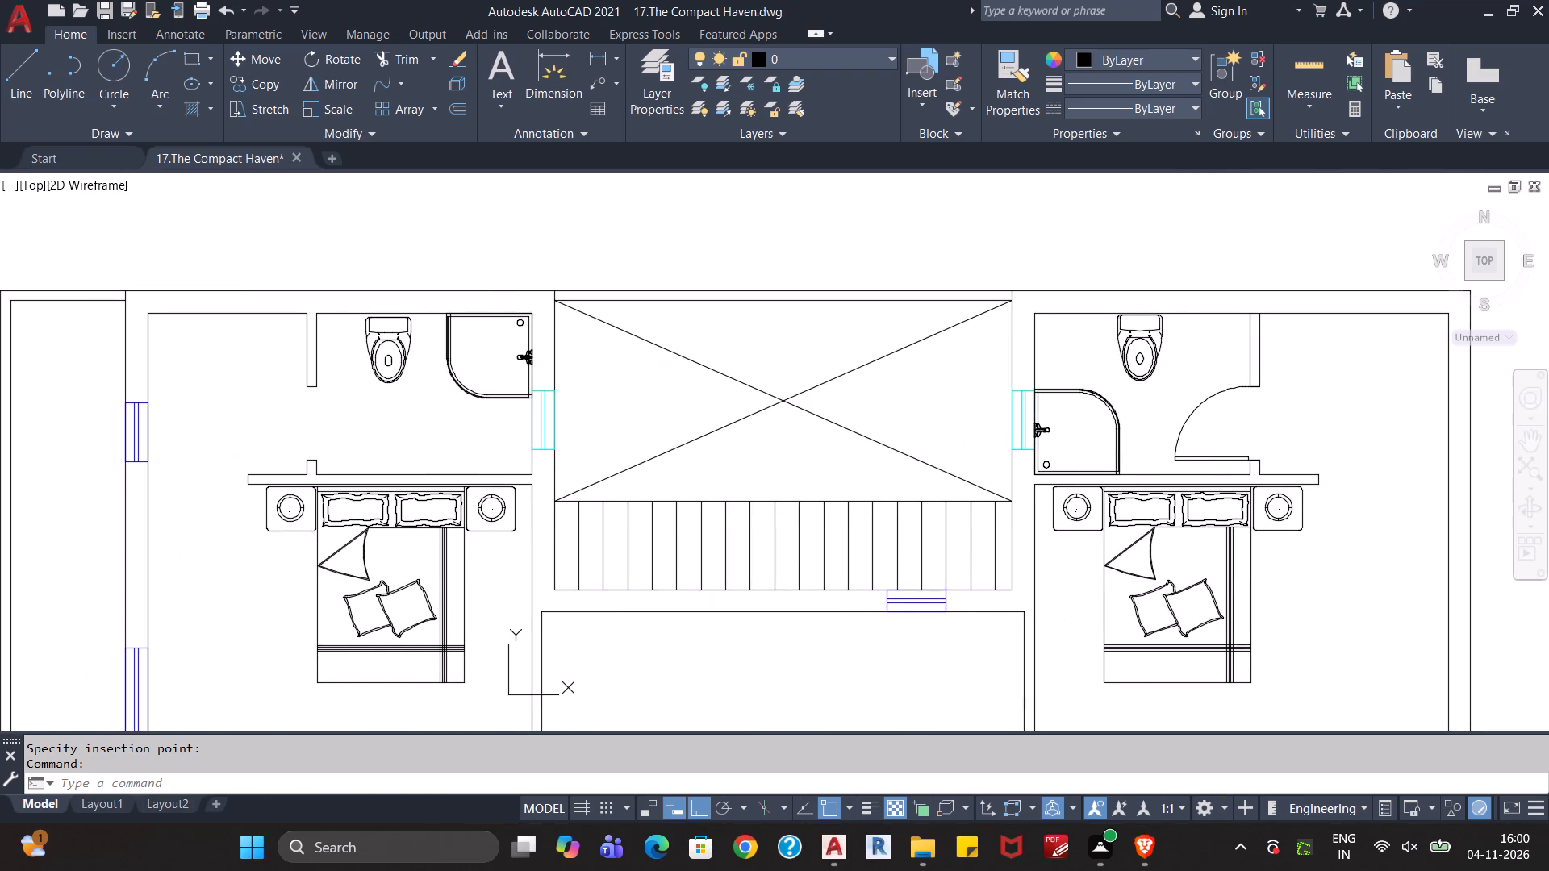
{"action": "middle_click_drag", "start_coordinate": [1154, 434], "coordinate": [1139, 435]}
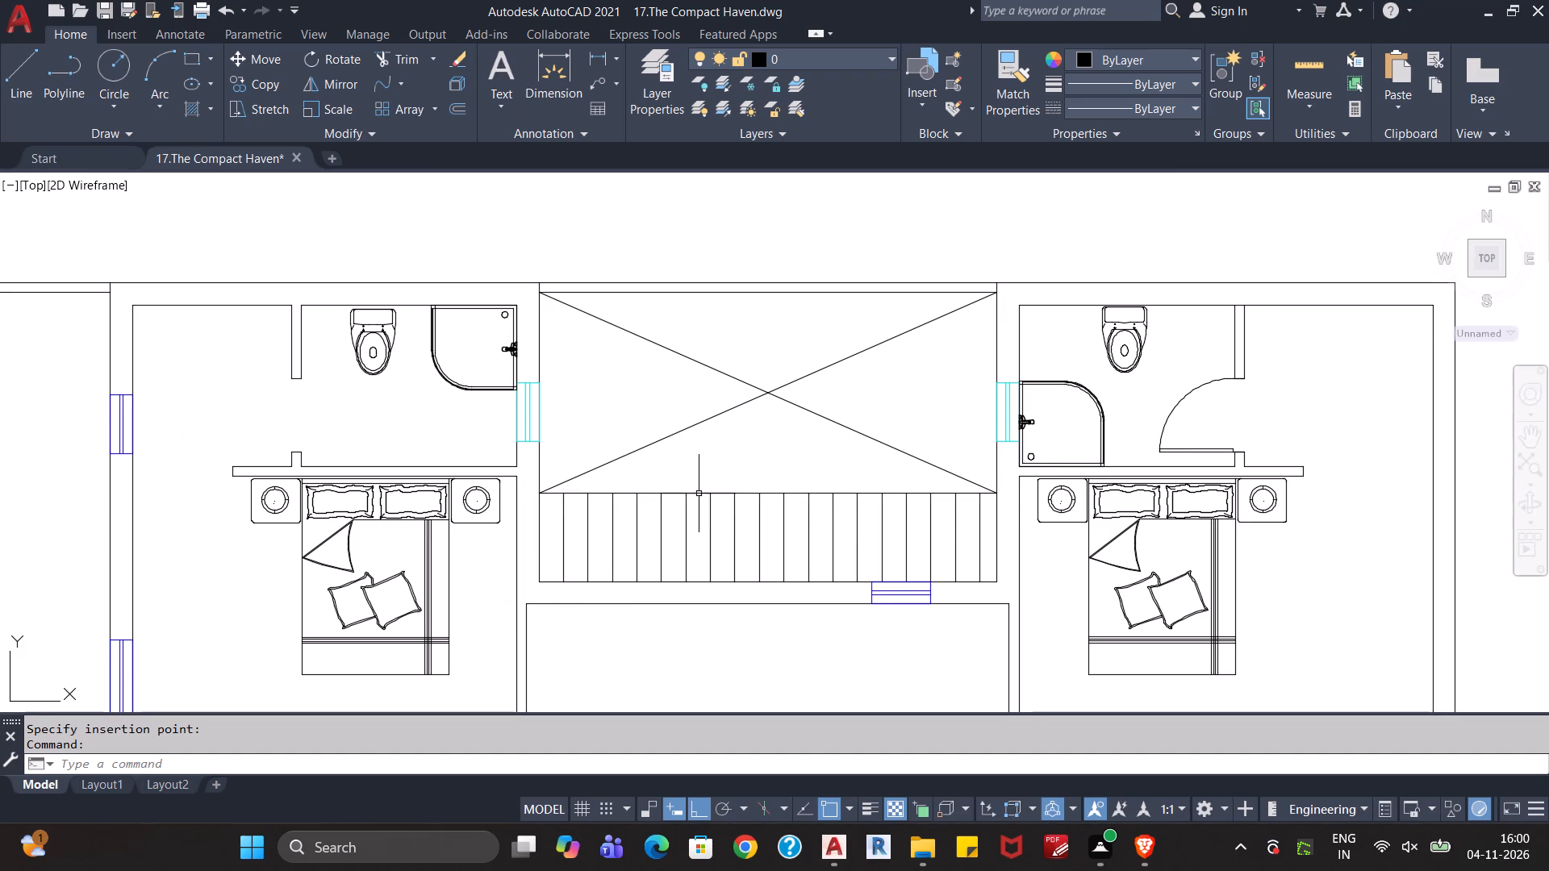
{"action": "left_click", "coordinate": [373, 368]}
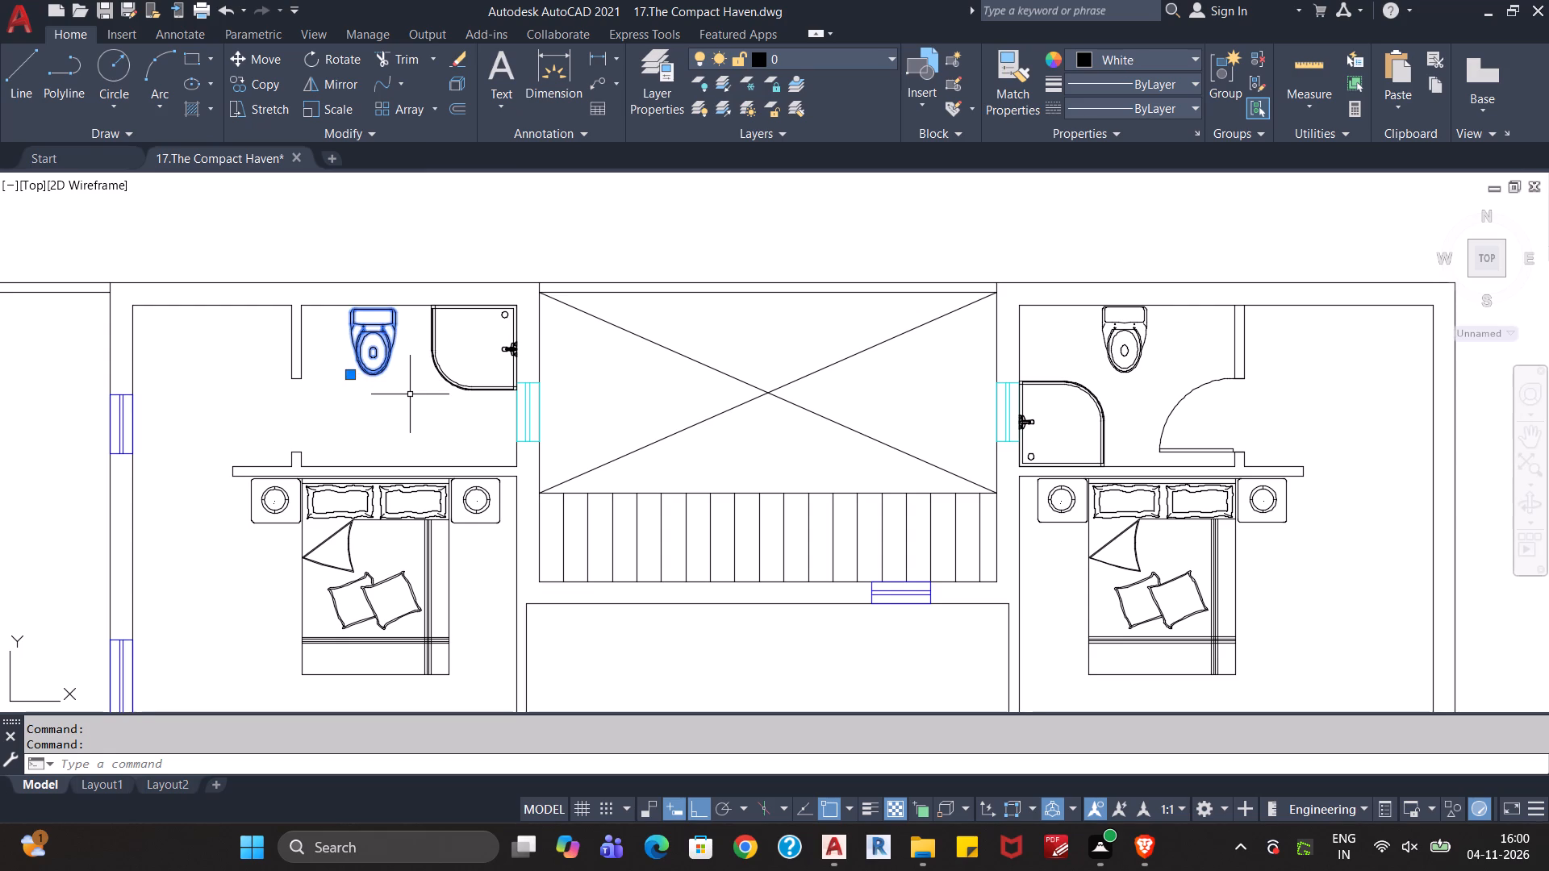
{"action": "type", "text": "ro"}
{"action": "key", "text": "Return"}
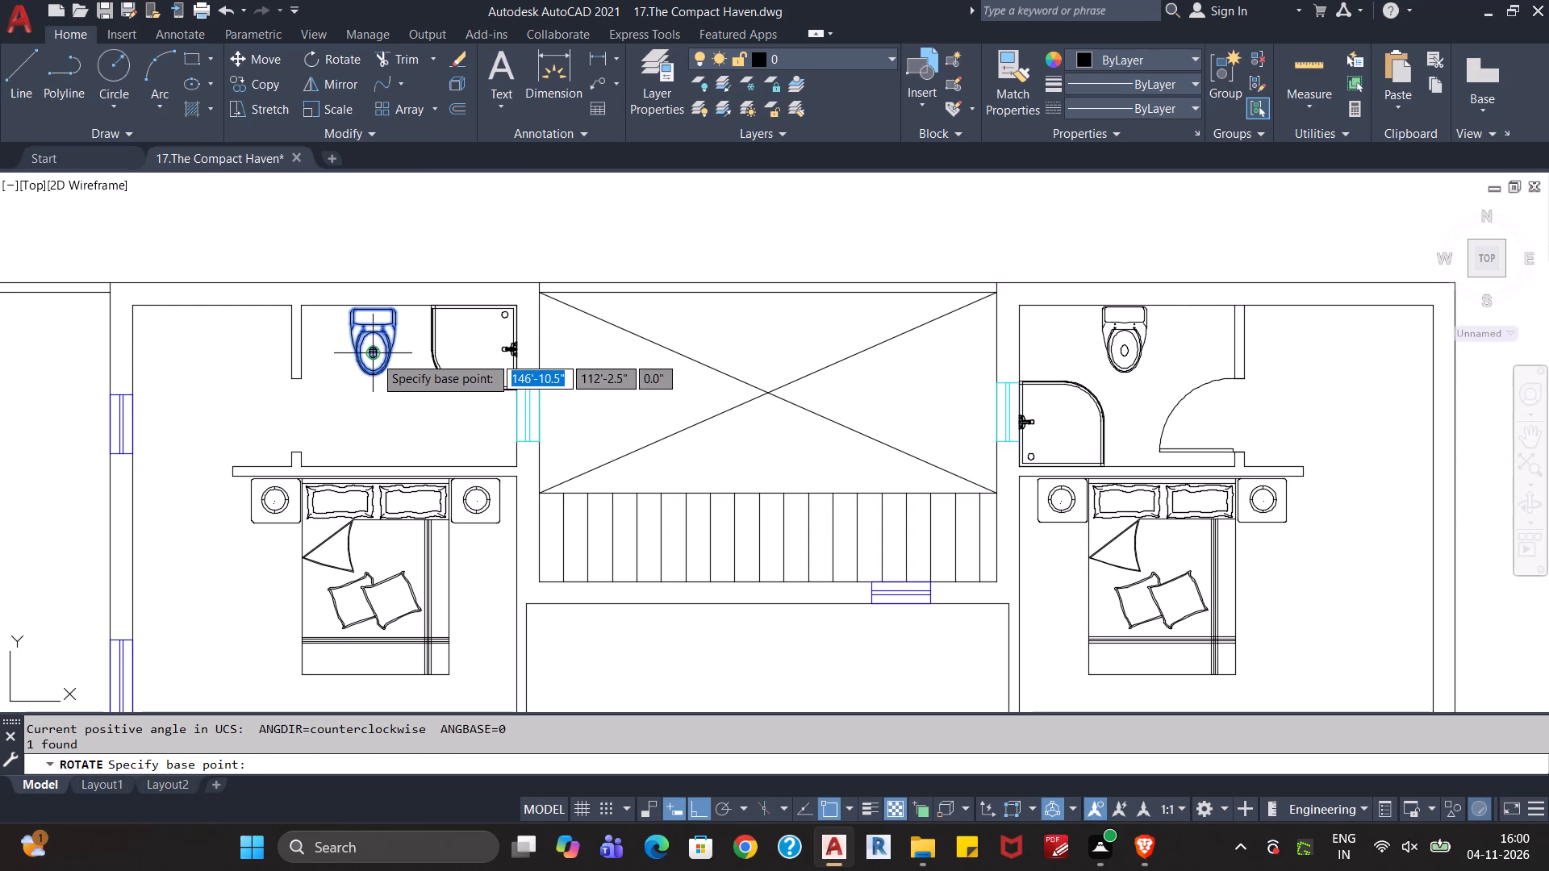
{"action": "left_click", "coordinate": [374, 356]}
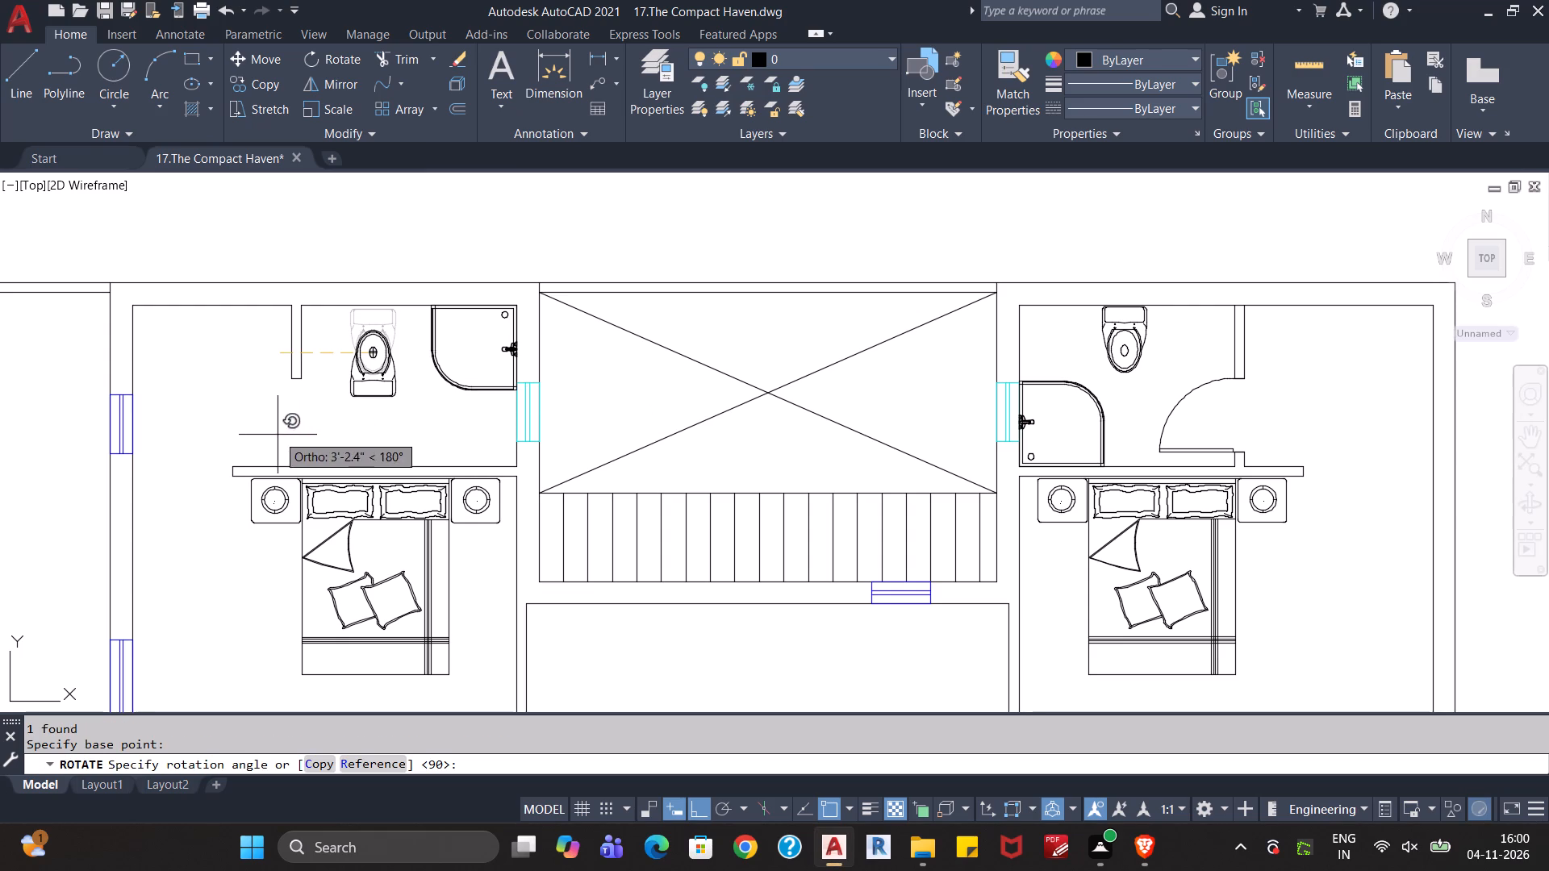
{"action": "left_click", "coordinate": [268, 431]}
Cut the rotated toilet and paste it with its cistern against the northwest bathroom's south wall, southwest of the shower tray.
{"action": "left_click", "coordinate": [378, 398]}
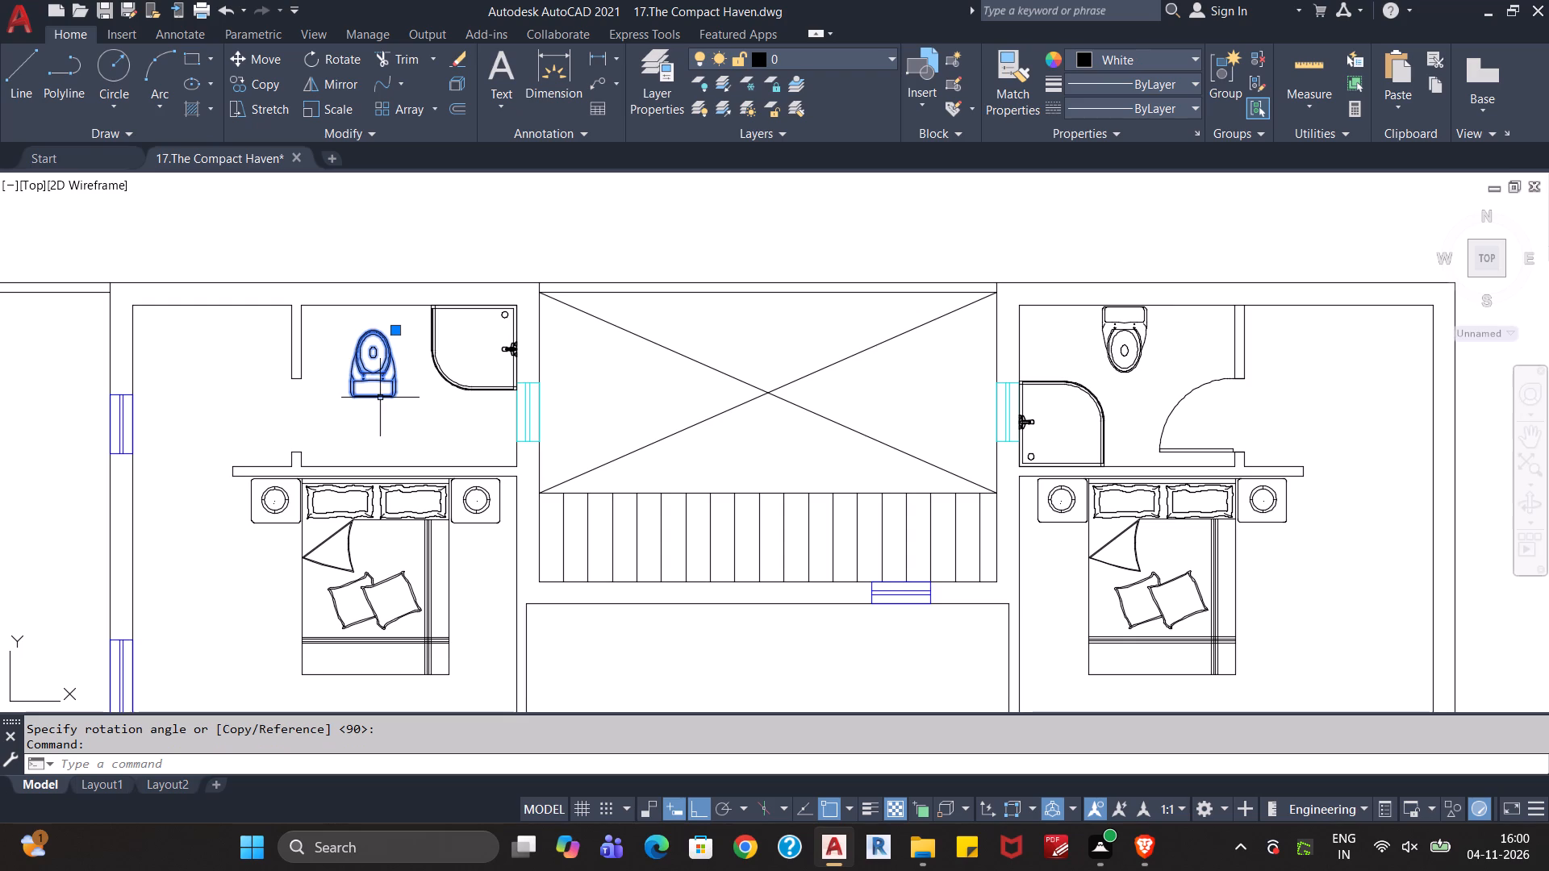
{"action": "key", "text": "ctrl+x"}
{"action": "key", "text": "ctrl+v"}
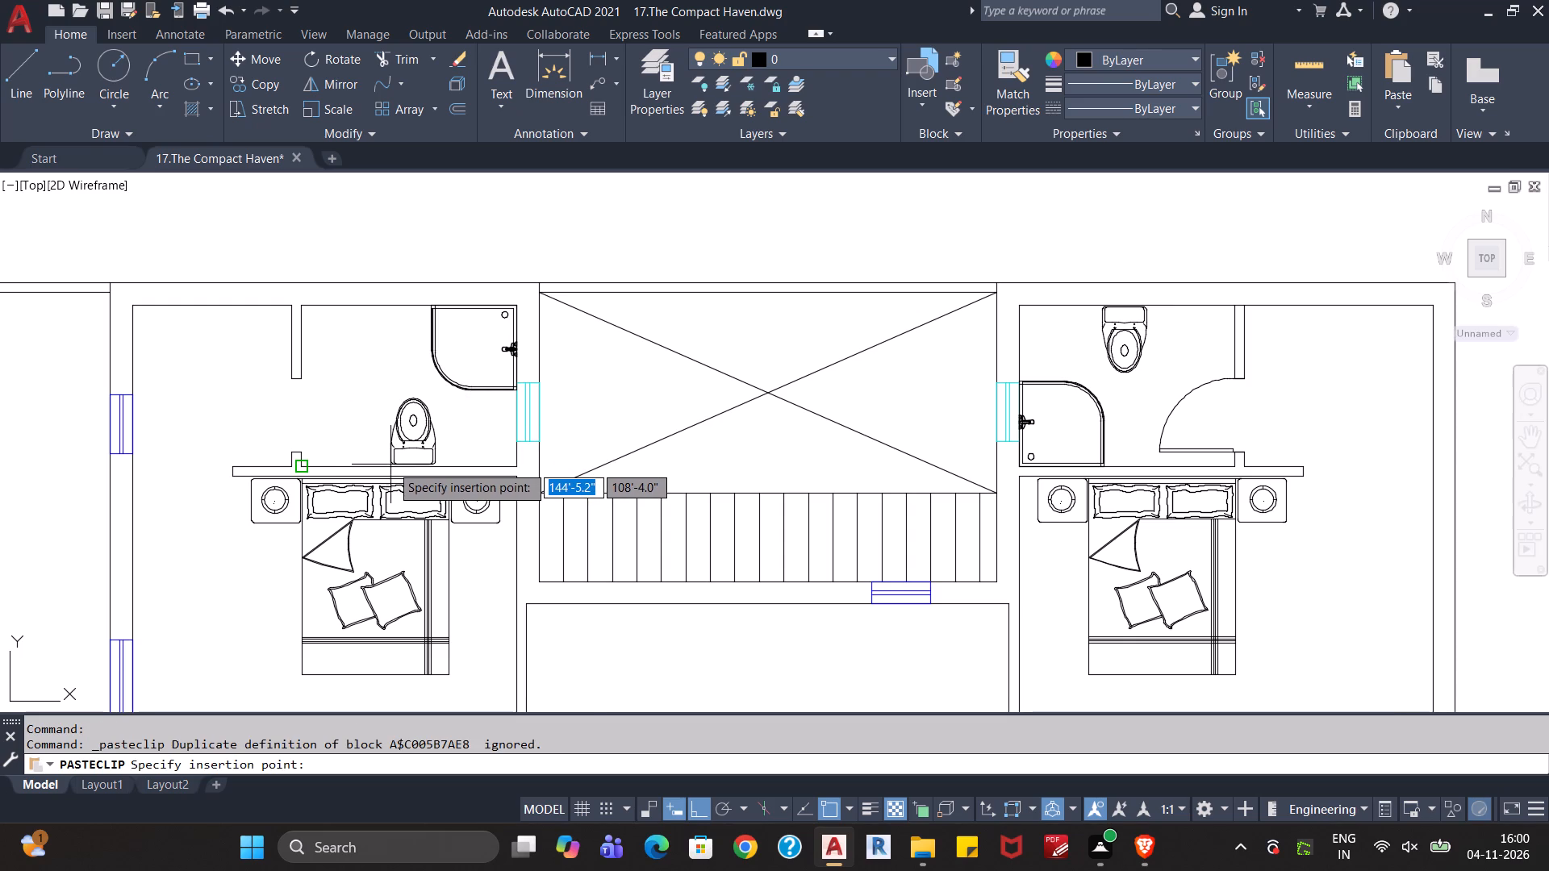
{"action": "scroll", "coordinate": [390, 465], "scroll_direction": "up", "scroll_amount": 1}
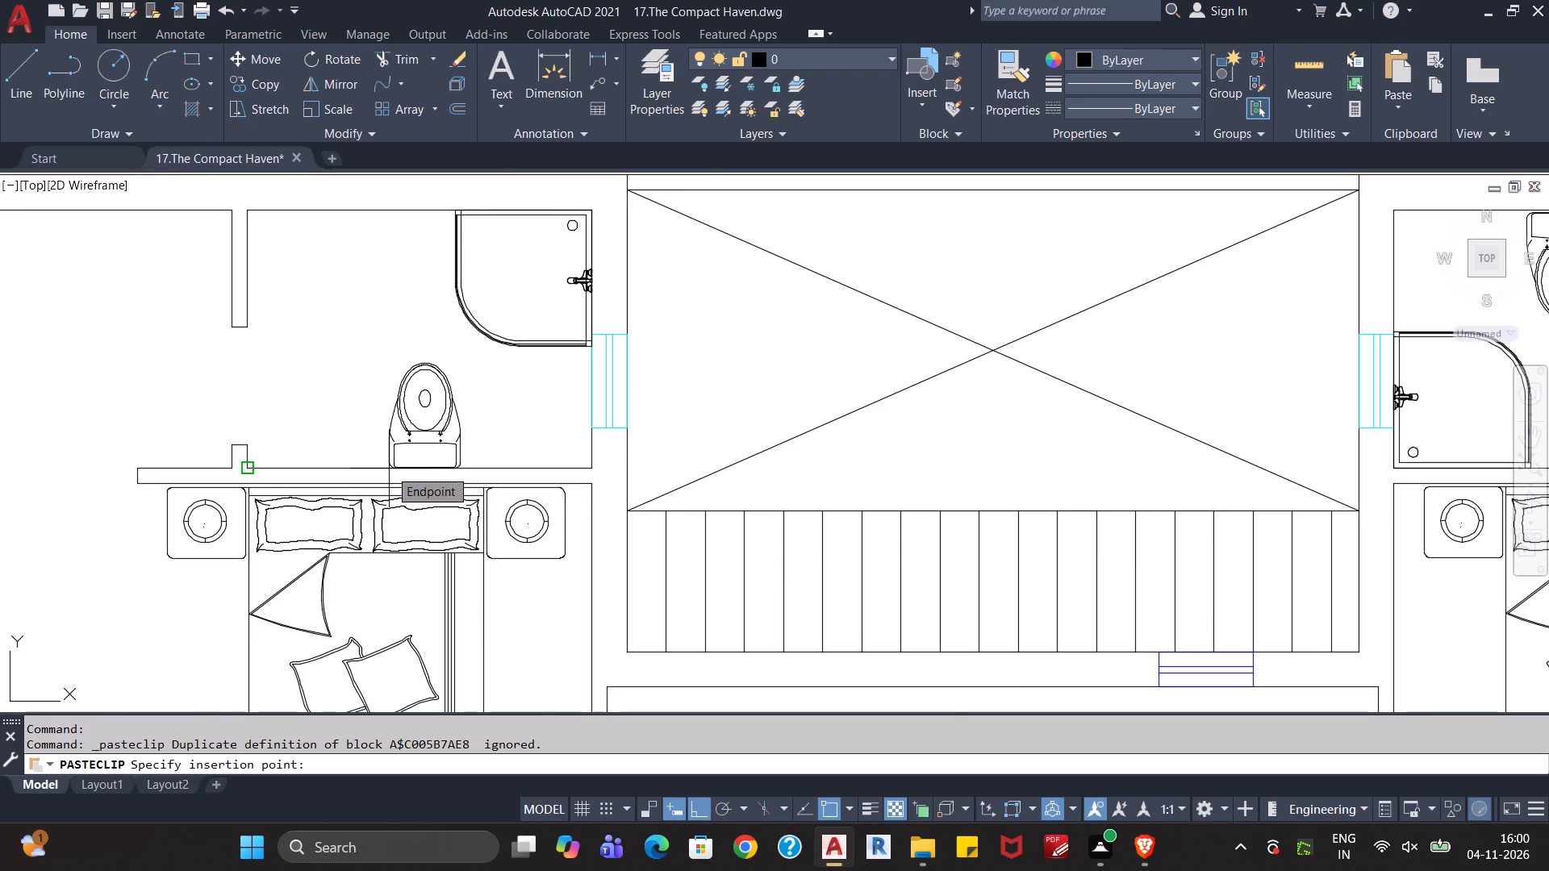
{"action": "scroll", "coordinate": [389, 469], "scroll_direction": "up", "scroll_amount": 7}
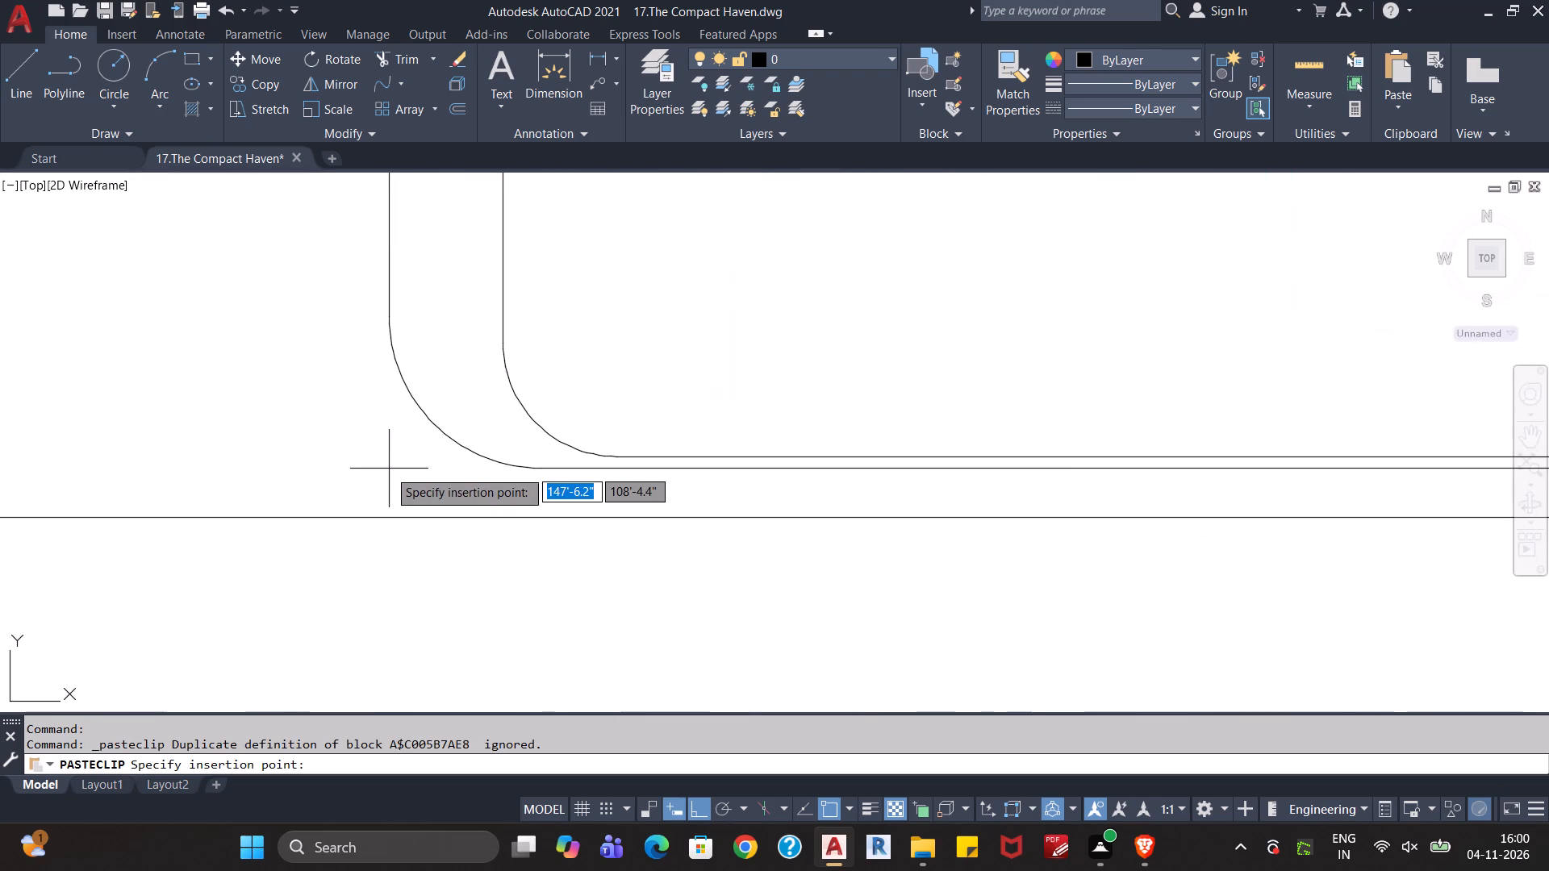
{"action": "left_click", "coordinate": [388, 469]}
{"action": "scroll", "coordinate": [388, 469], "scroll_direction": "down", "scroll_amount": 2}
{"action": "left_click", "coordinate": [388, 469]}
{"action": "scroll", "coordinate": [388, 469], "scroll_direction": "down", "scroll_amount": 5}
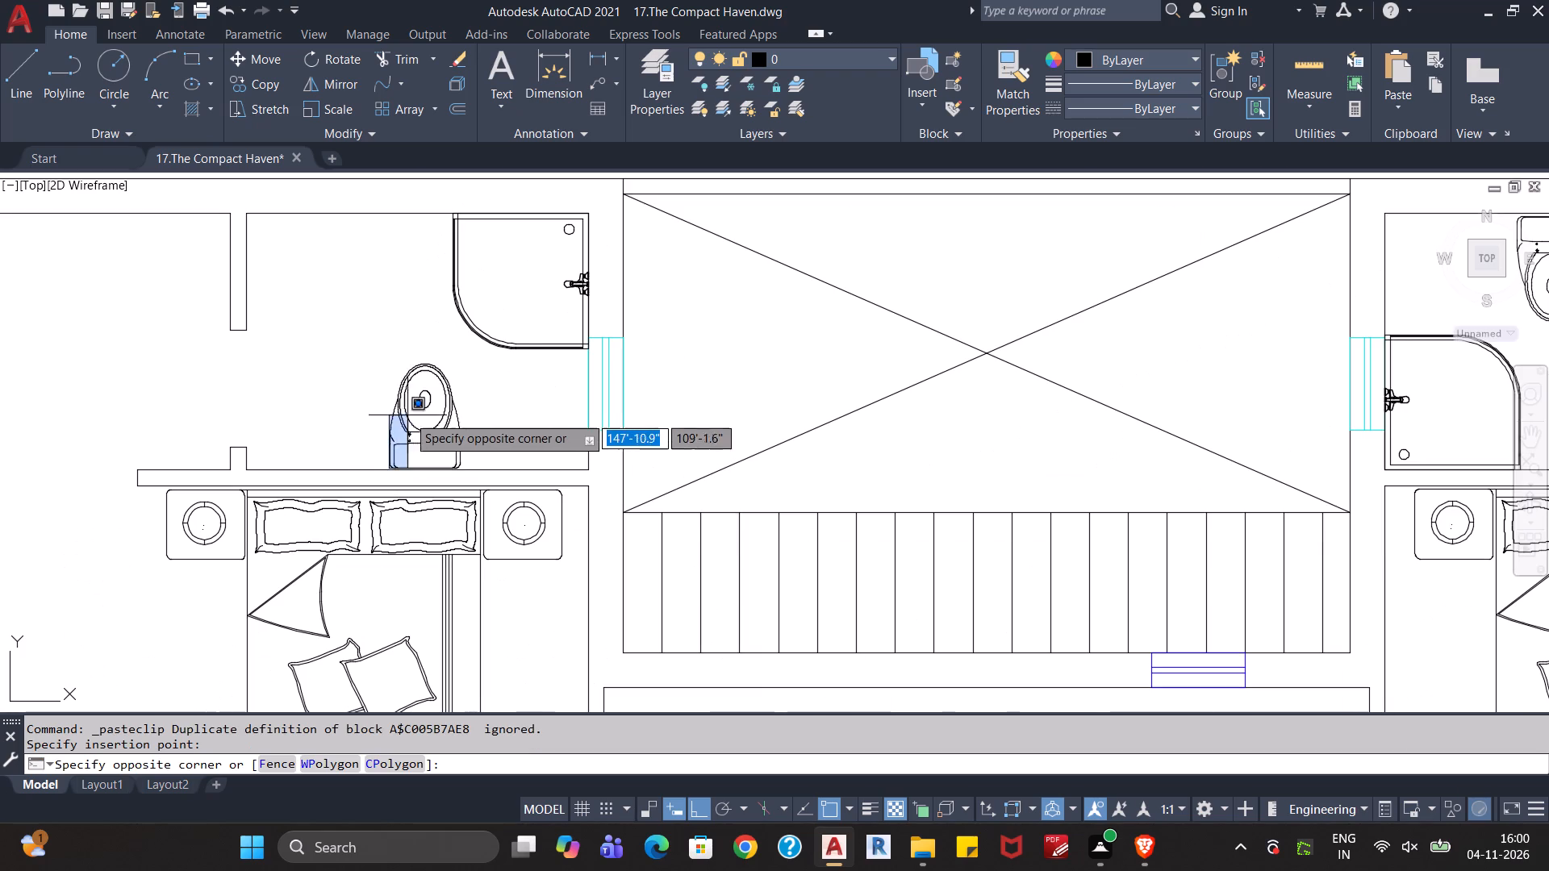
{"action": "left_click", "coordinate": [372, 335]}
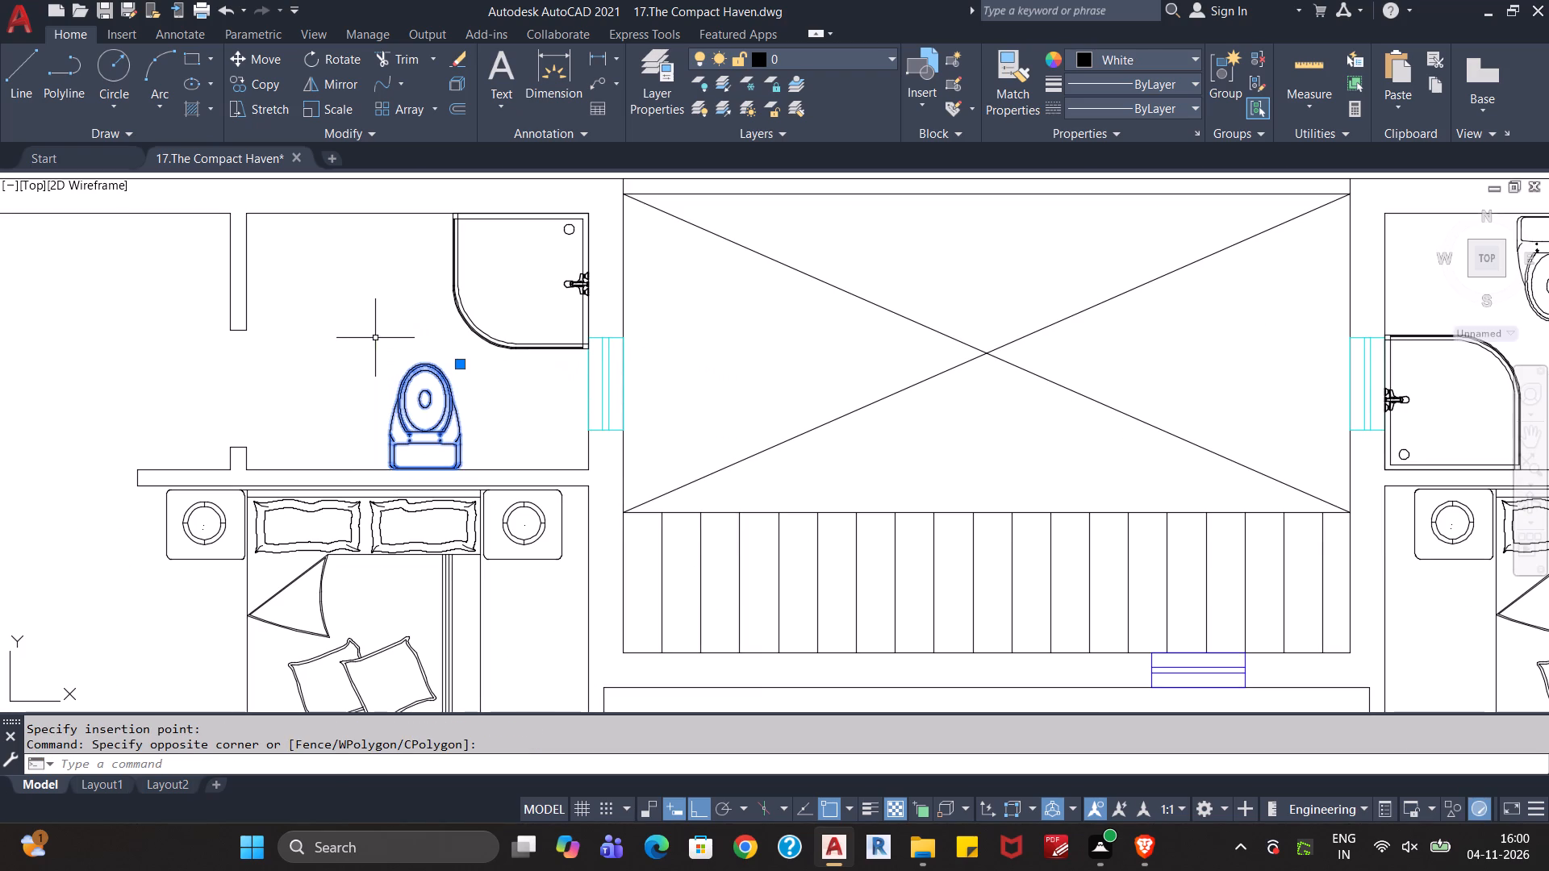
{"action": "key", "text": "Escape"}
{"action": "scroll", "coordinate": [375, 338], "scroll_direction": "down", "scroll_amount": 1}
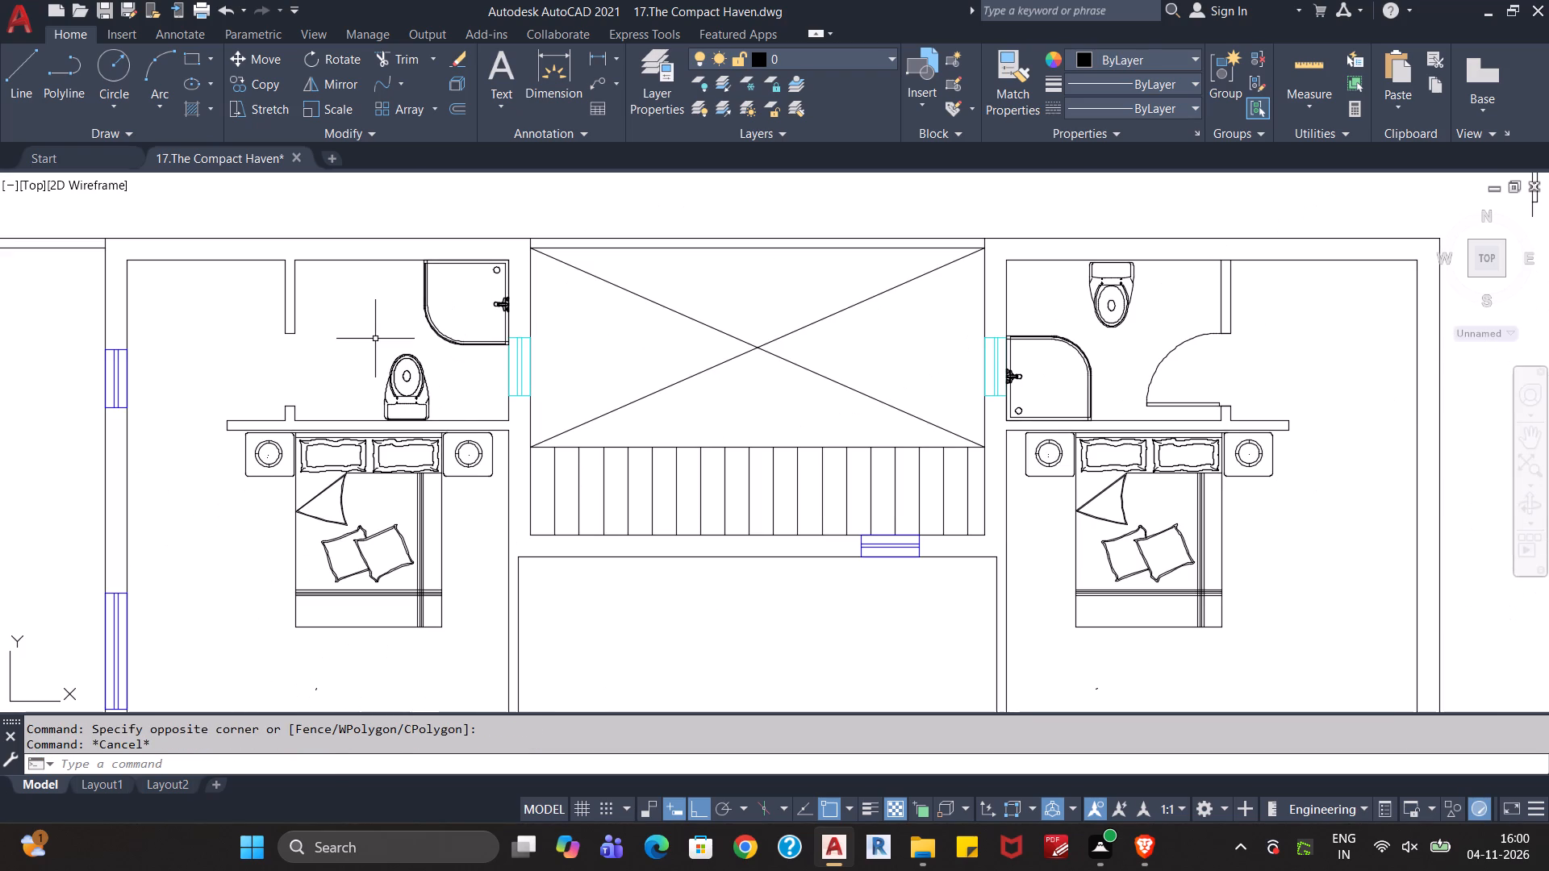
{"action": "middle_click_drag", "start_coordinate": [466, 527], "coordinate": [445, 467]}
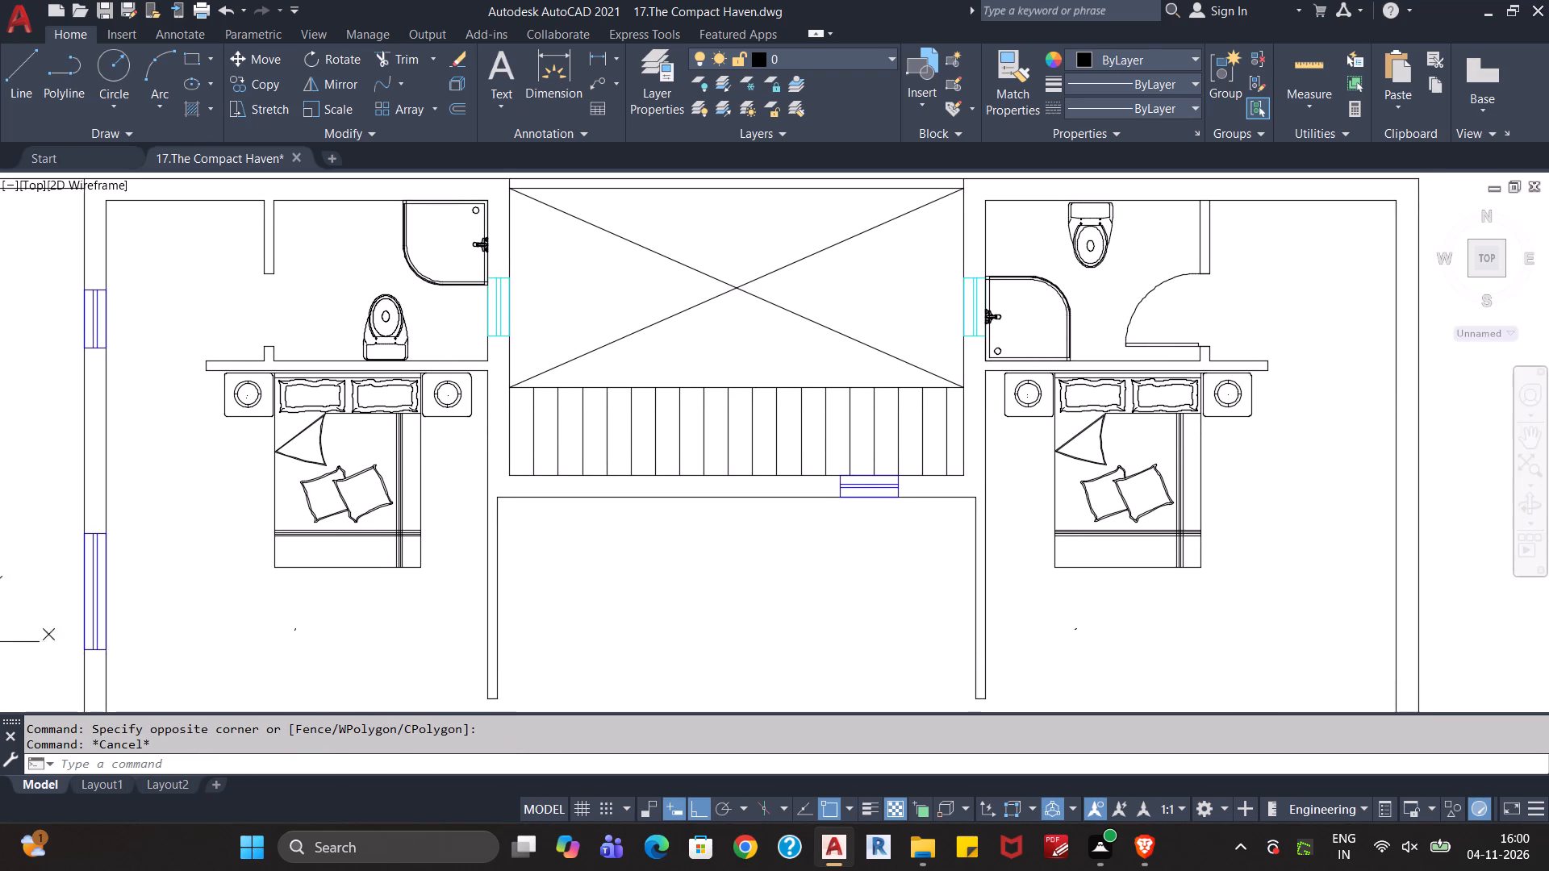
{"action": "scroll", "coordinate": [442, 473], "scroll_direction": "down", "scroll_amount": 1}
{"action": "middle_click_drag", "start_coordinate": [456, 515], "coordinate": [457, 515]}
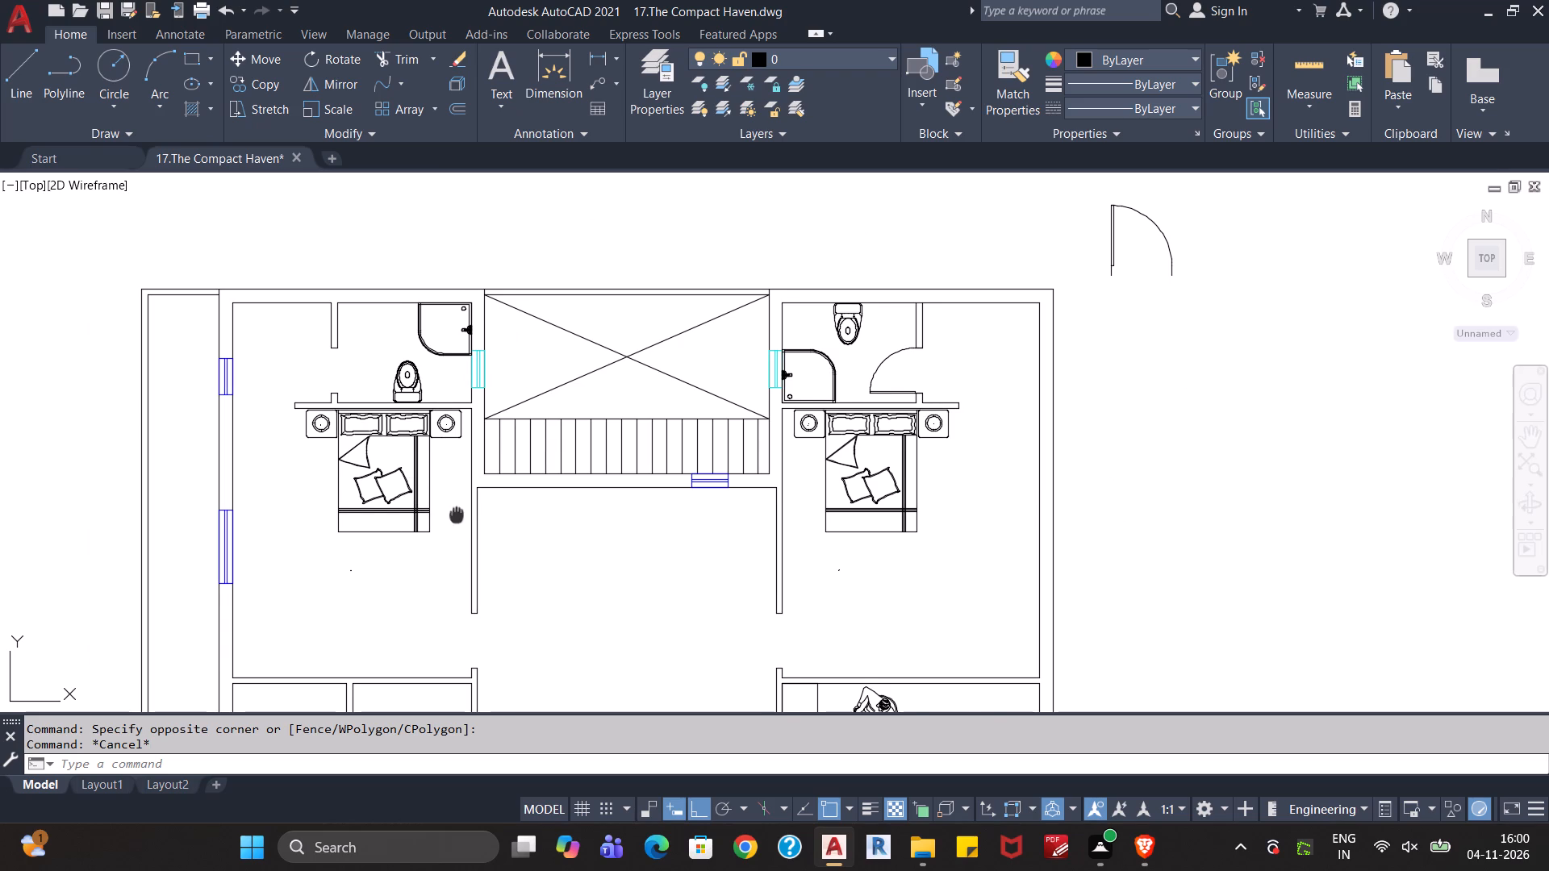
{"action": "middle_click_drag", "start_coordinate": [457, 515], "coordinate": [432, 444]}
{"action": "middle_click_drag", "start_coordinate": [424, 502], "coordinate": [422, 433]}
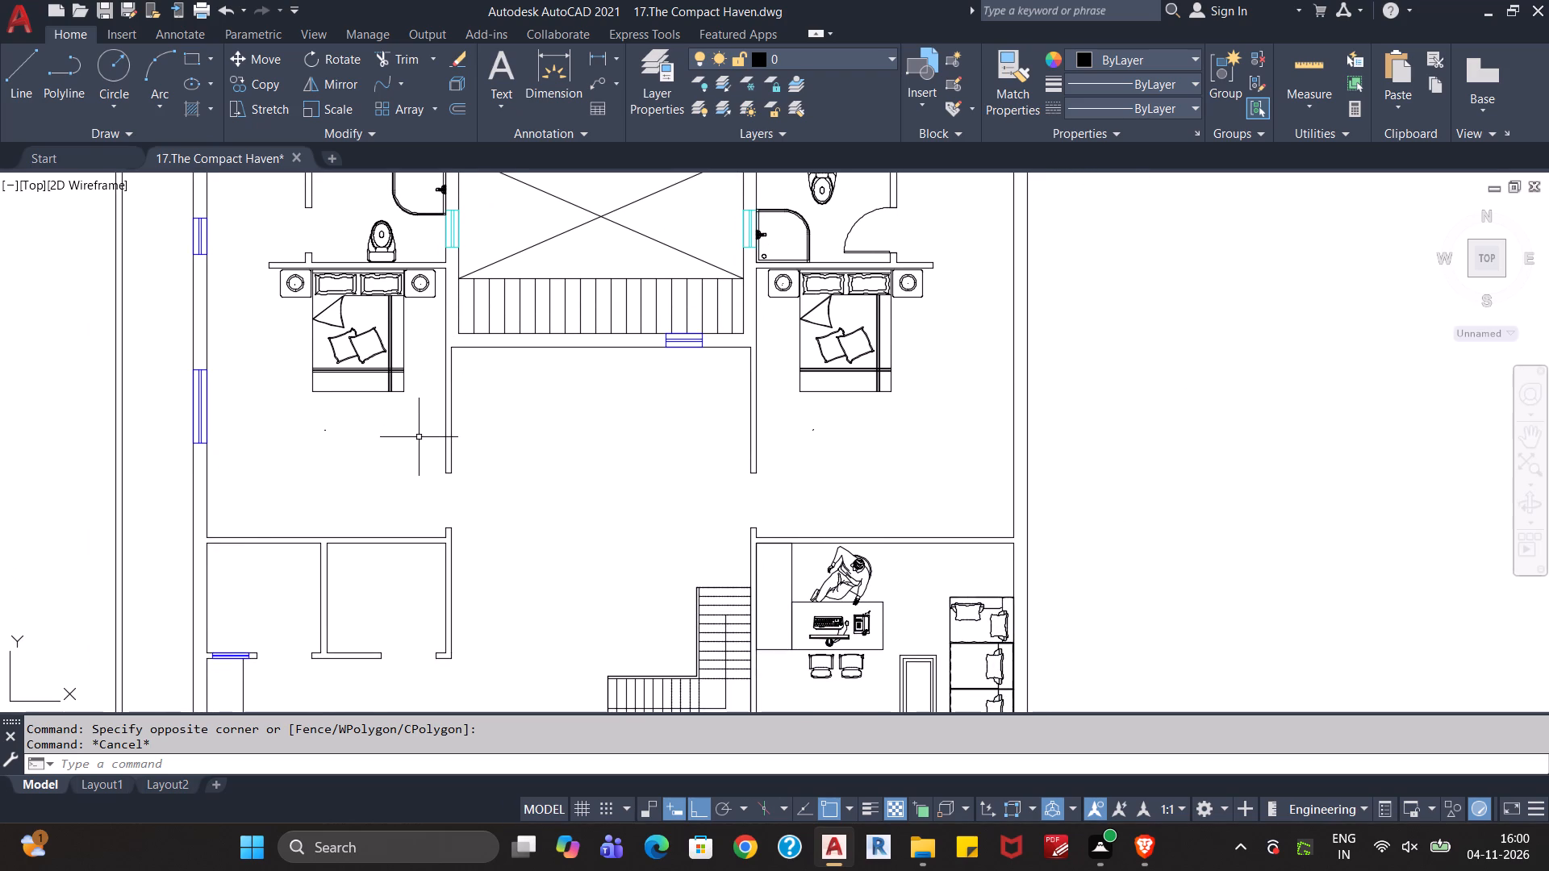
Define the office desk, seated figure and two visitor chairs, without the nearby rectangular table, as a block named Office Desk With Chairs.
{"action": "scroll", "coordinate": [419, 437], "scroll_direction": "down", "scroll_amount": 1}
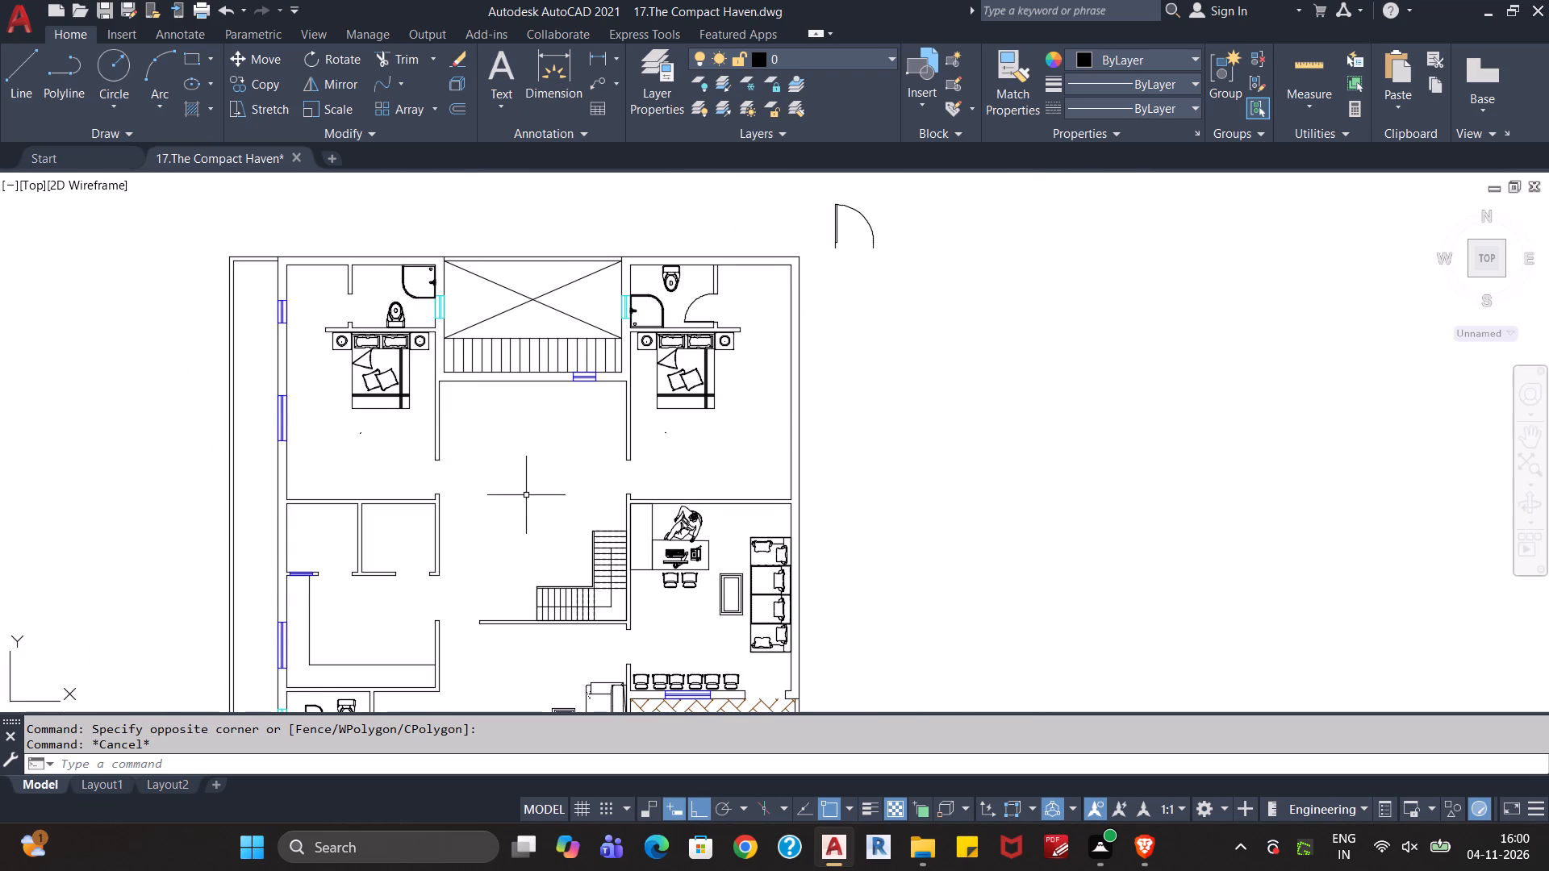
{"action": "middle_click_drag", "start_coordinate": [526, 496], "coordinate": [509, 462]}
{"action": "scroll", "coordinate": [506, 455], "scroll_direction": "down", "scroll_amount": 1}
{"action": "middle_click_drag", "start_coordinate": [778, 528], "coordinate": [772, 423]}
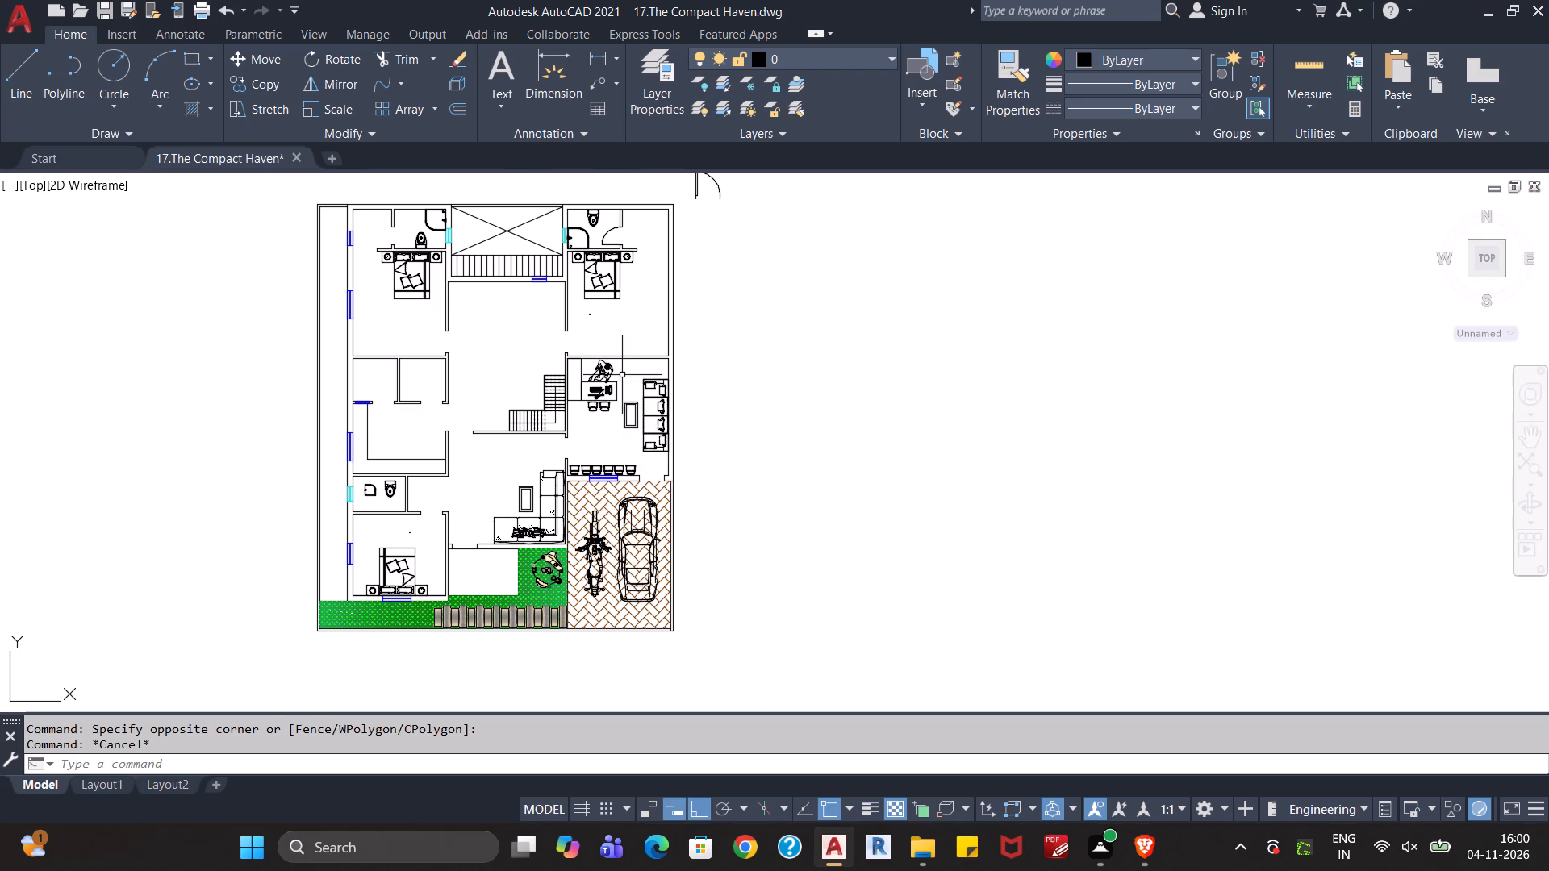
{"action": "scroll", "coordinate": [623, 376], "scroll_direction": "up", "scroll_amount": 6}
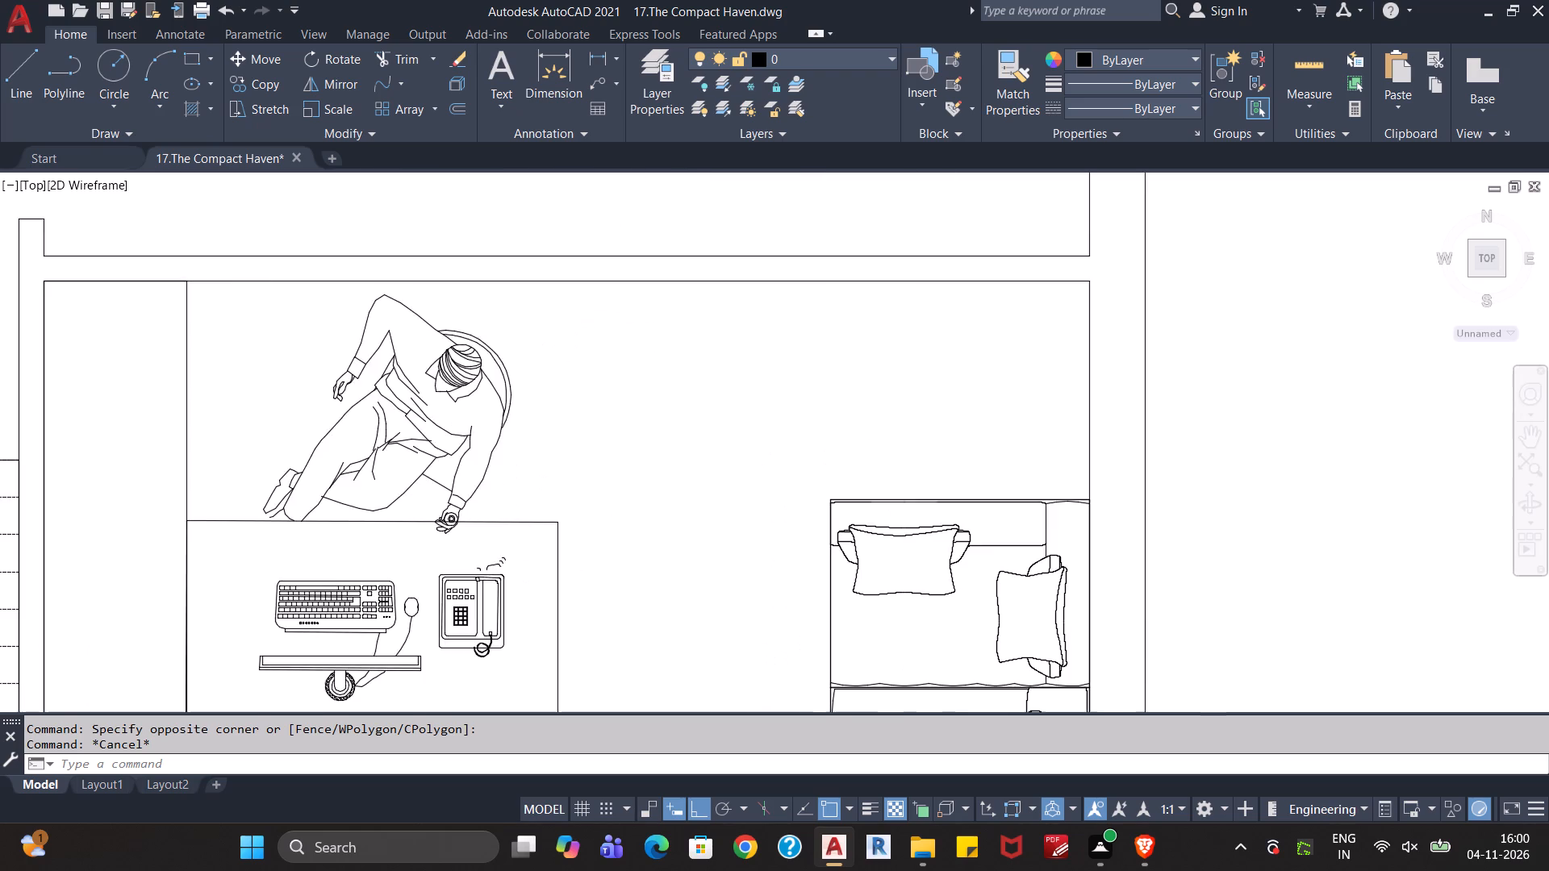
{"action": "left_click", "coordinate": [666, 273]}
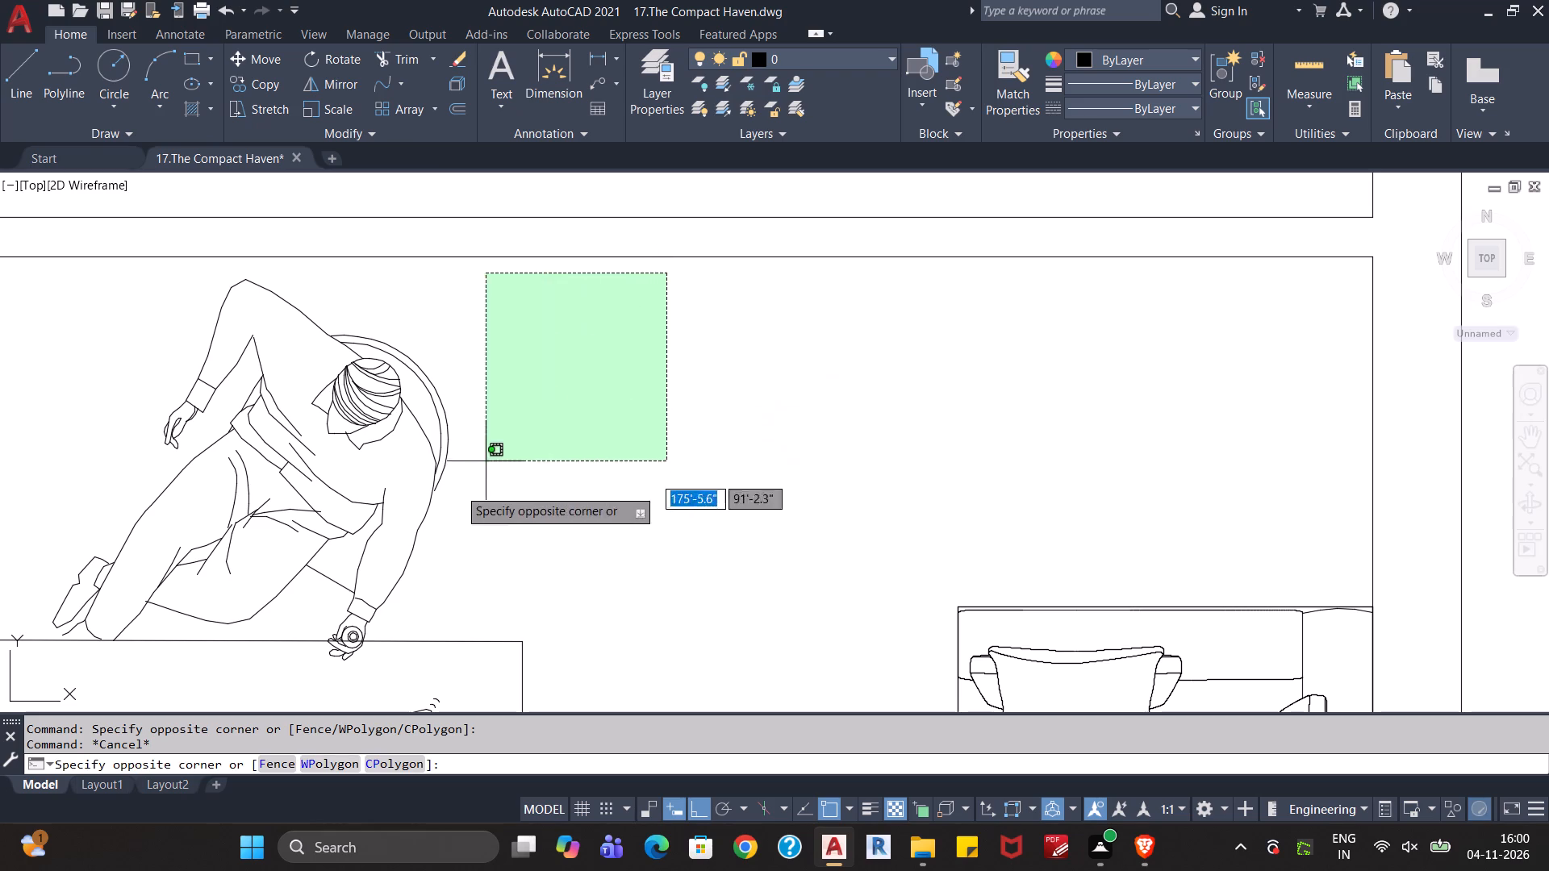
{"action": "scroll", "coordinate": [421, 525], "scroll_direction": "down", "scroll_amount": 3}
{"action": "middle_click_drag", "start_coordinate": [435, 556], "coordinate": [529, 390]}
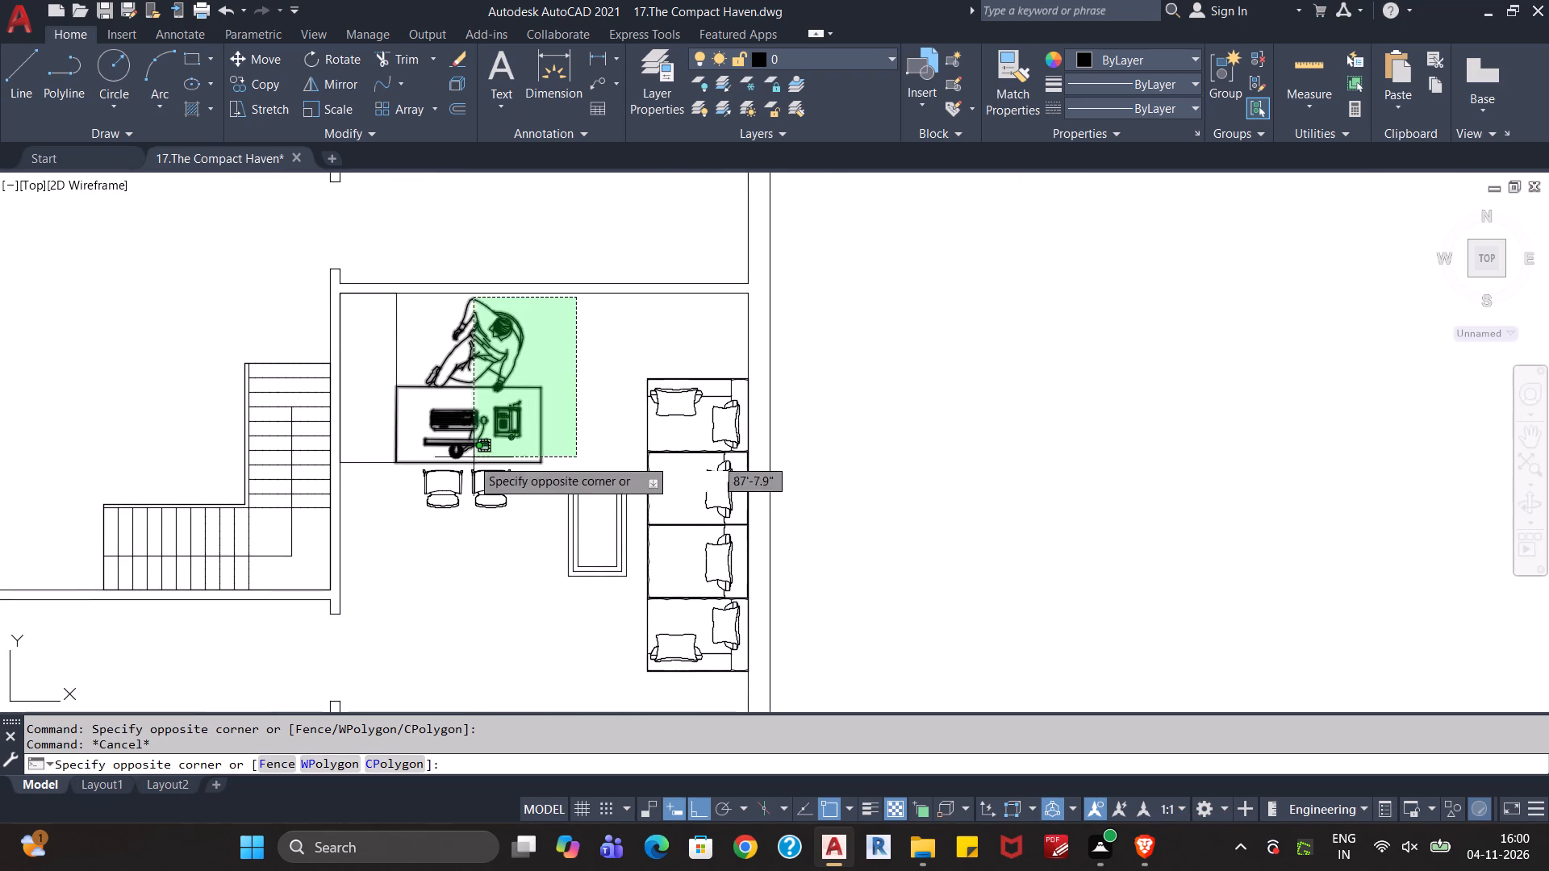
{"action": "left_click", "coordinate": [426, 505]}
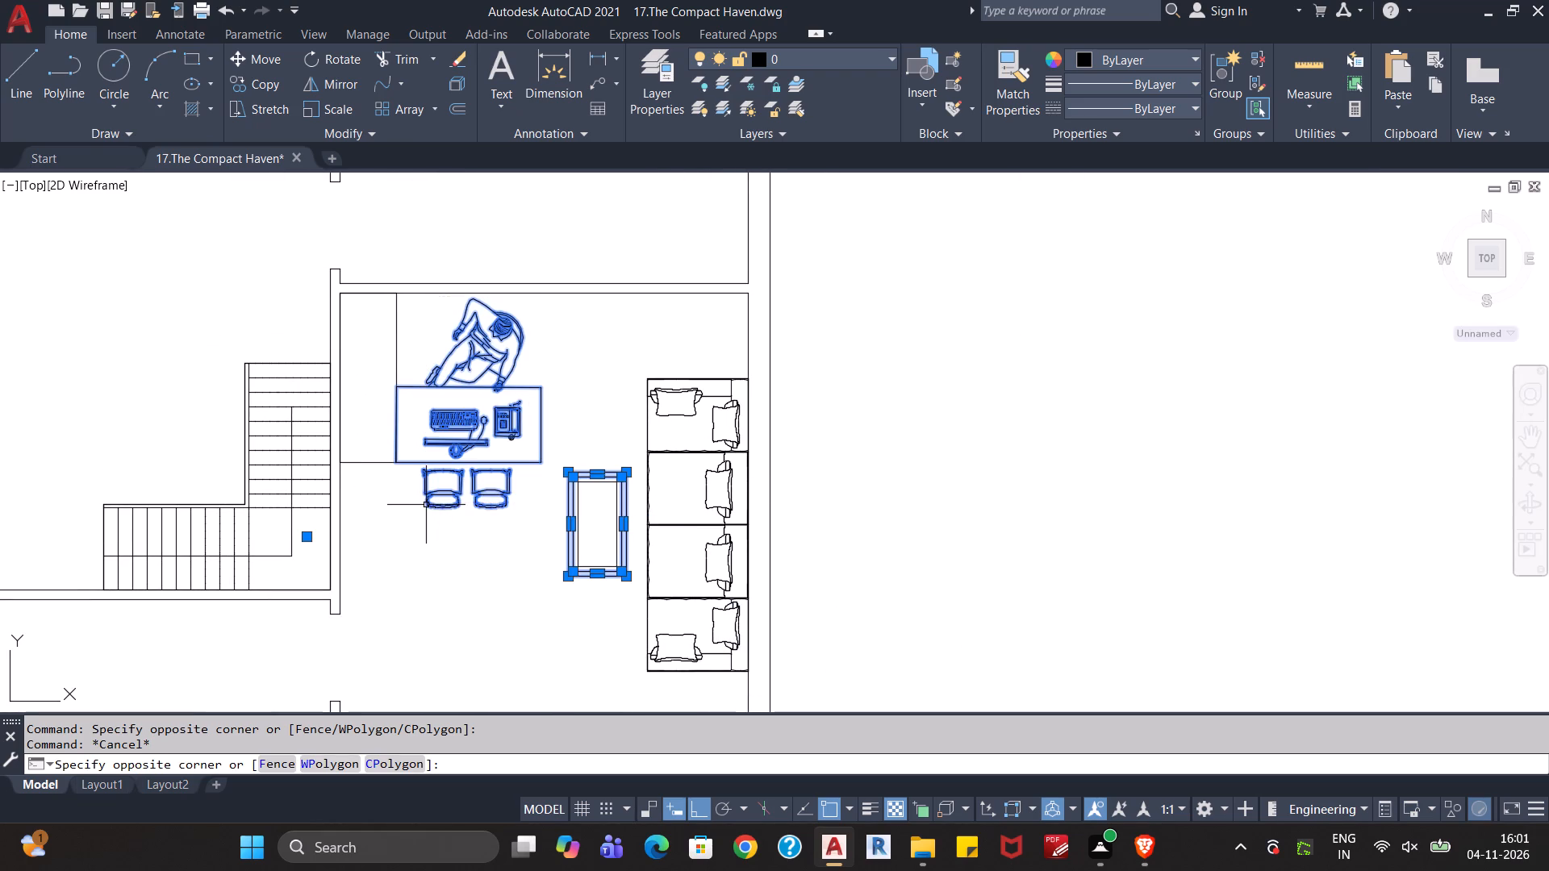
{"action": "left_click", "coordinate": [612, 432]}
{"action": "left_click", "coordinate": [562, 526]}
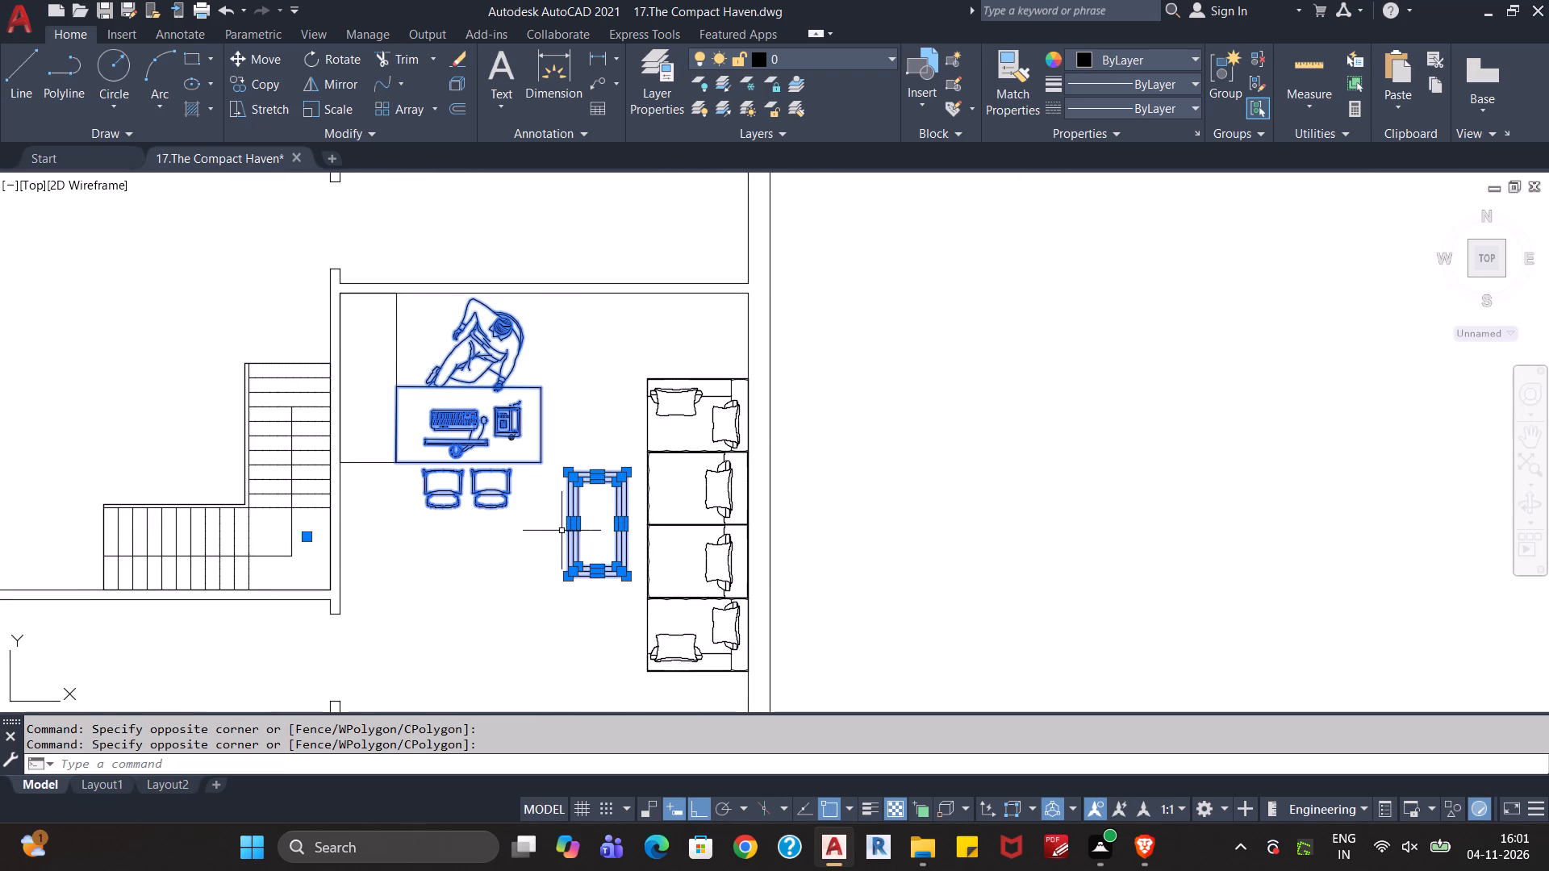
{"action": "left_click", "coordinate": [621, 437], "text": "shift"}
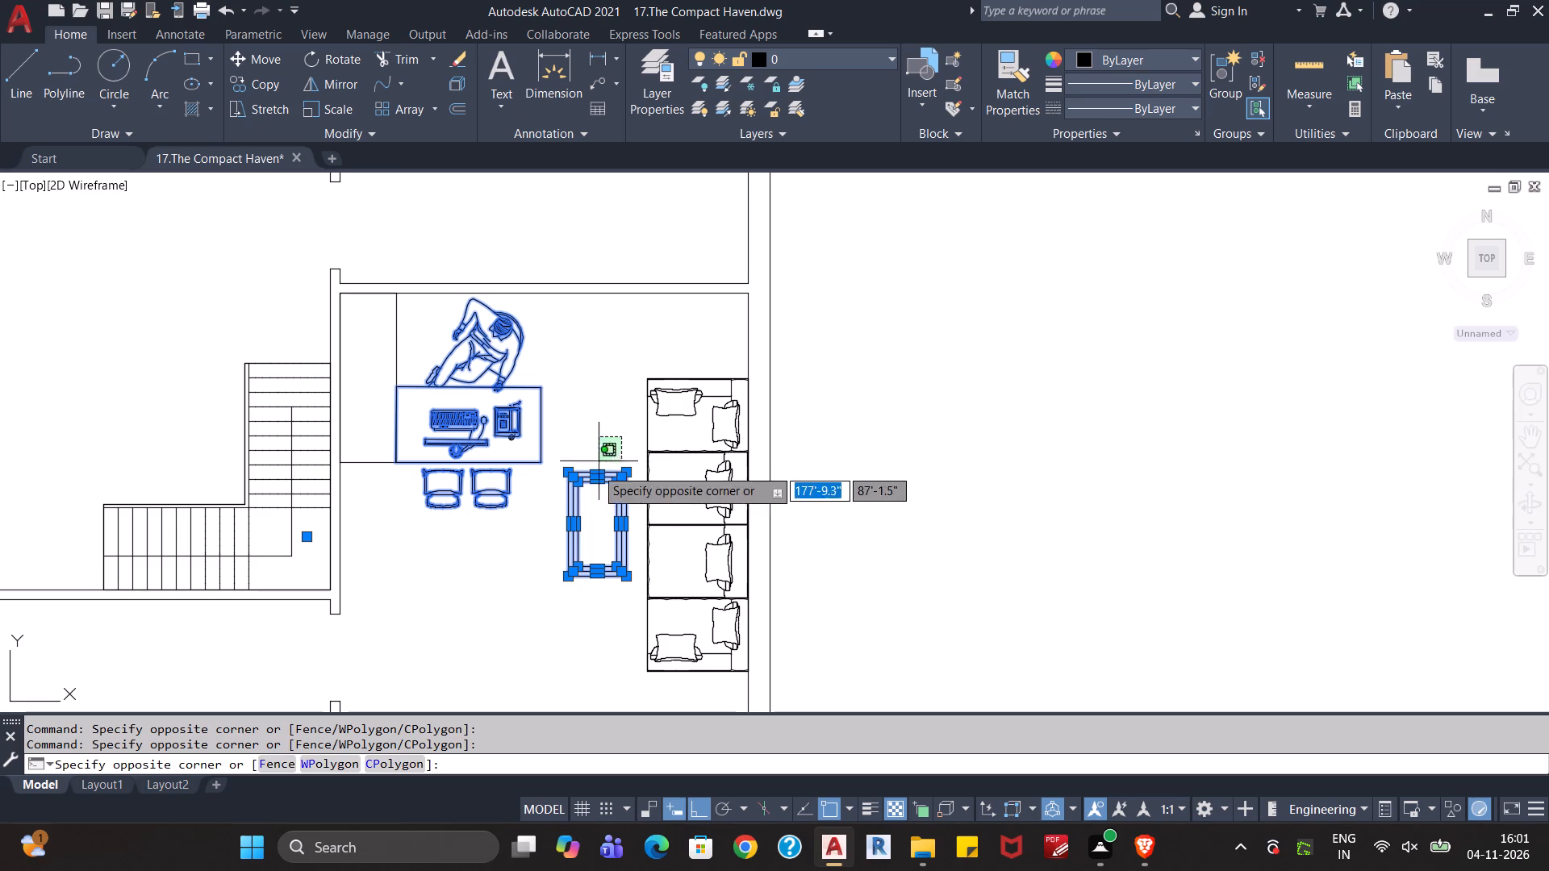
{"action": "left_click", "coordinate": [550, 546], "text": "shift"}
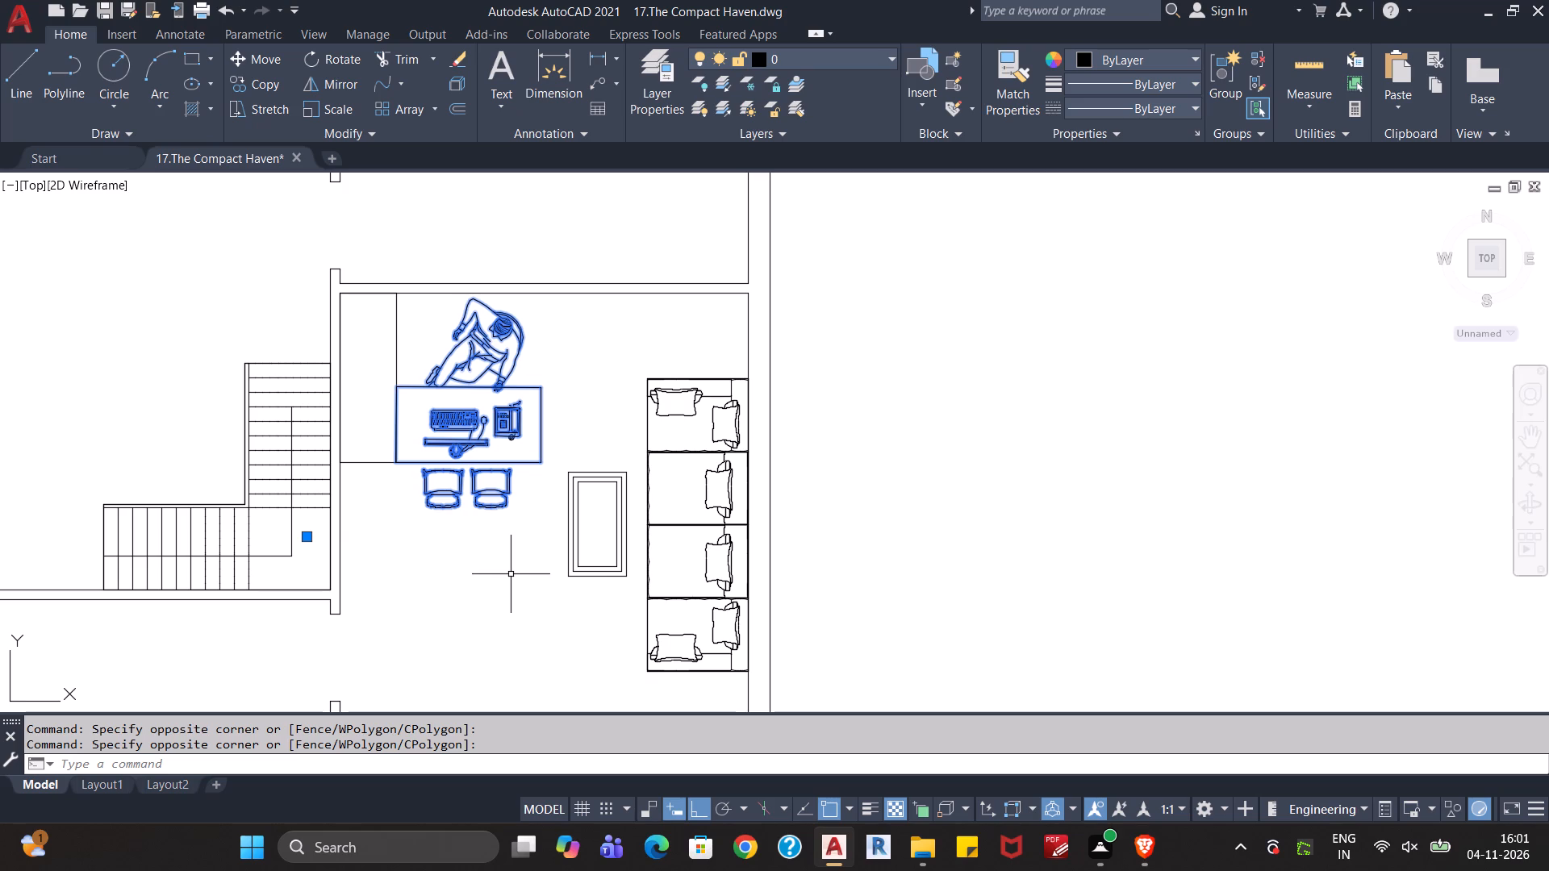
{"action": "type", "text": "blo"}
{"action": "key", "text": "Return"}
{"action": "type", "text": "Office Desk"}
{"action": "key", "text": "space"}
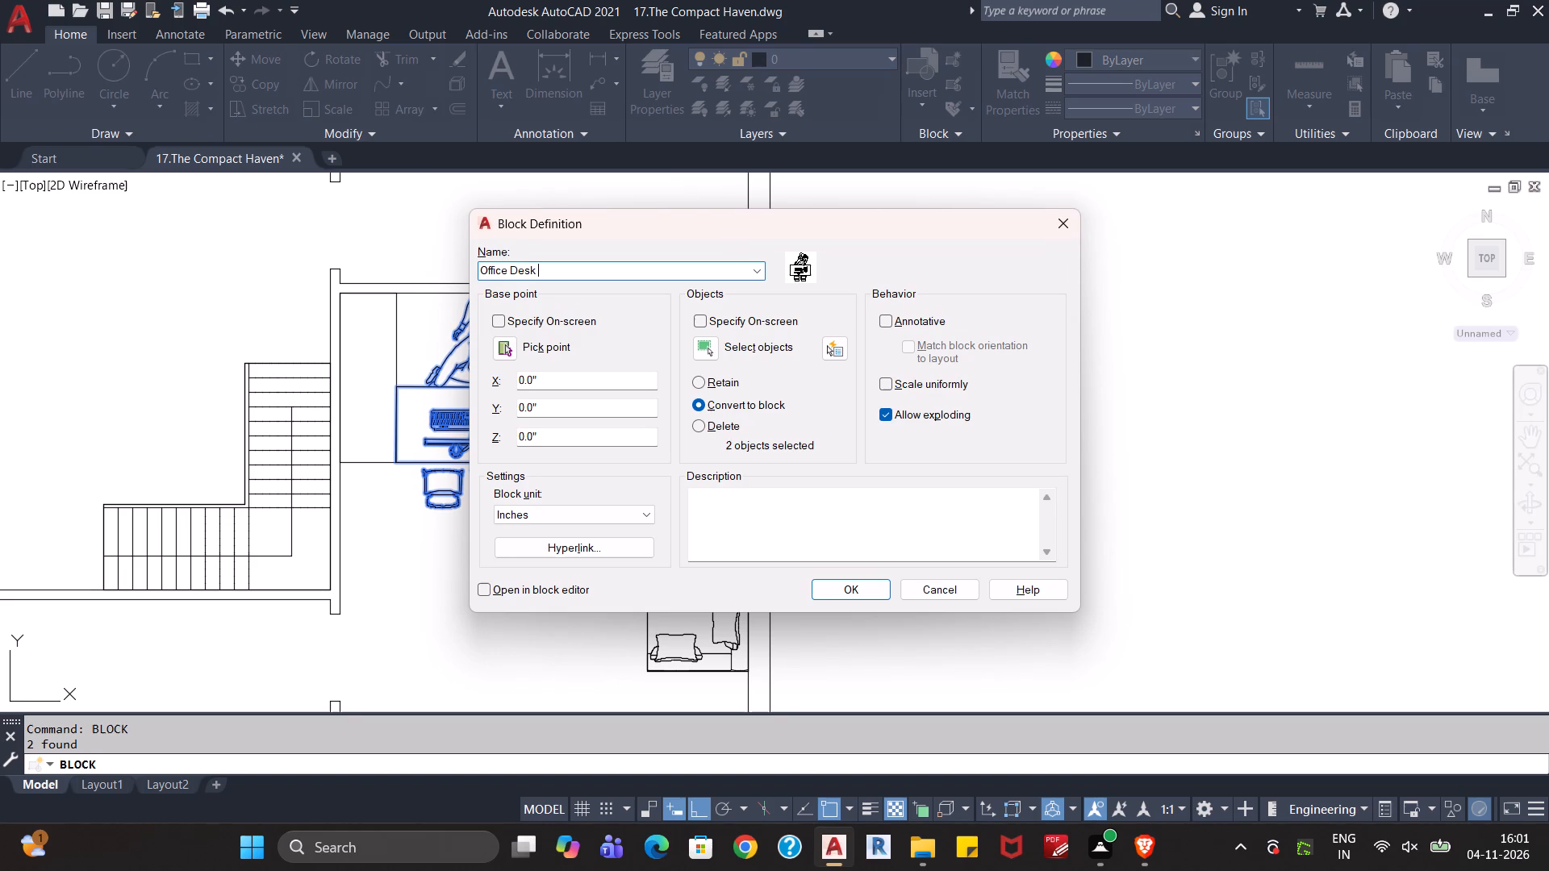
{"action": "key", "text": "ctrl+w"}
{"action": "key", "text": "shift+w"}
{"action": "type", "text": "ith"}
{"action": "key", "text": "space"}
{"action": "type", "text": "Chairs"}
{"action": "key", "text": "Return"}
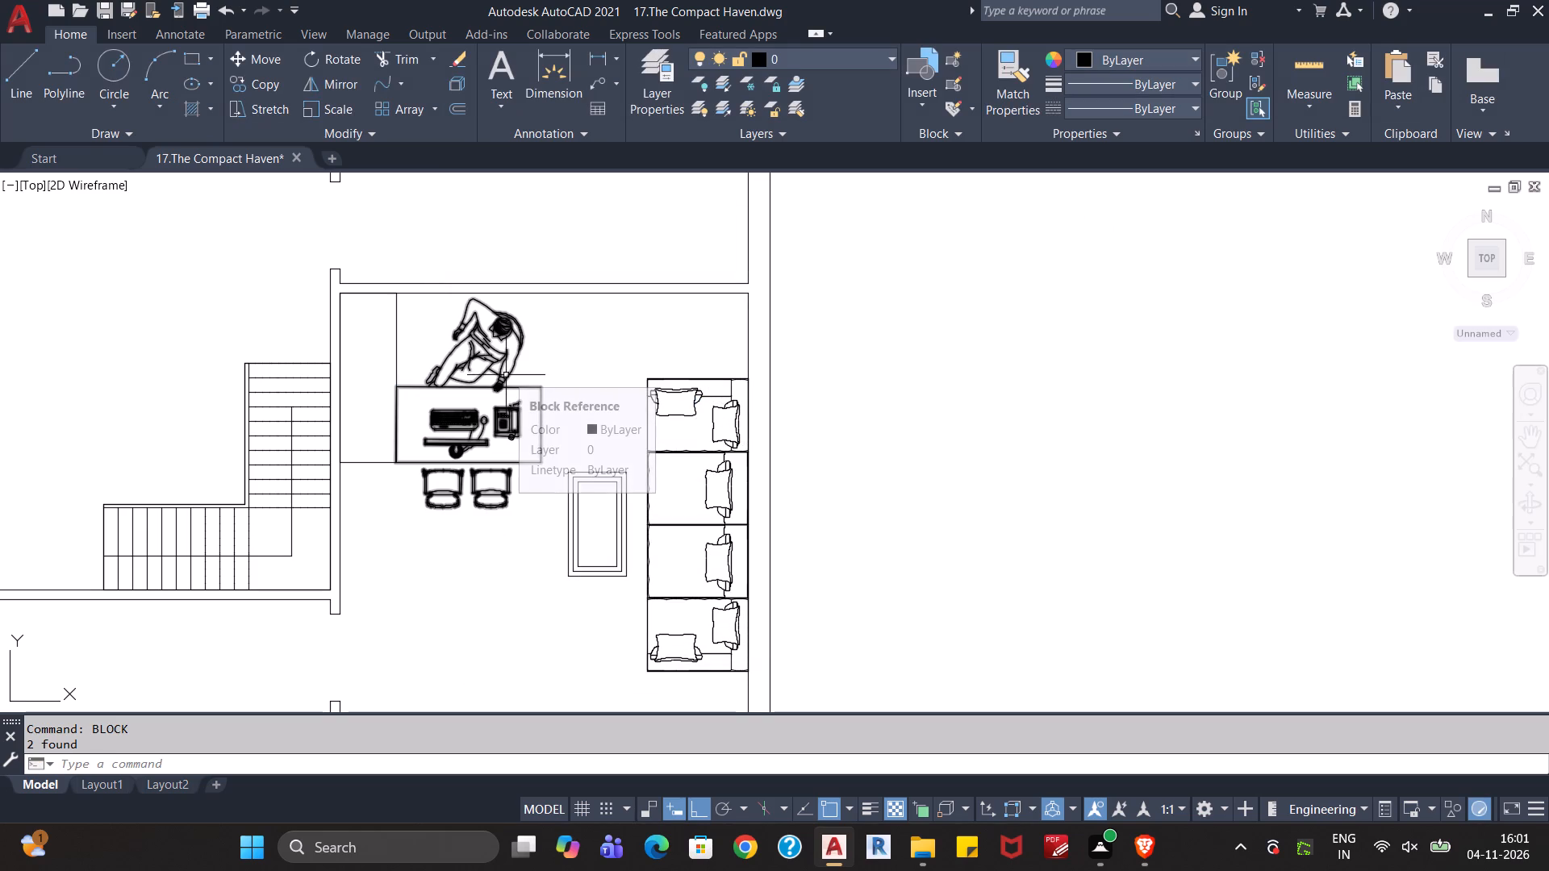
{"action": "key", "text": "Escape"}
{"action": "key", "text": "Escape"}
Join the four lines outlining the narrow counter between the office desk and the west wall into one polyline.
{"action": "scroll", "coordinate": [552, 369], "scroll_direction": "down", "scroll_amount": 1}
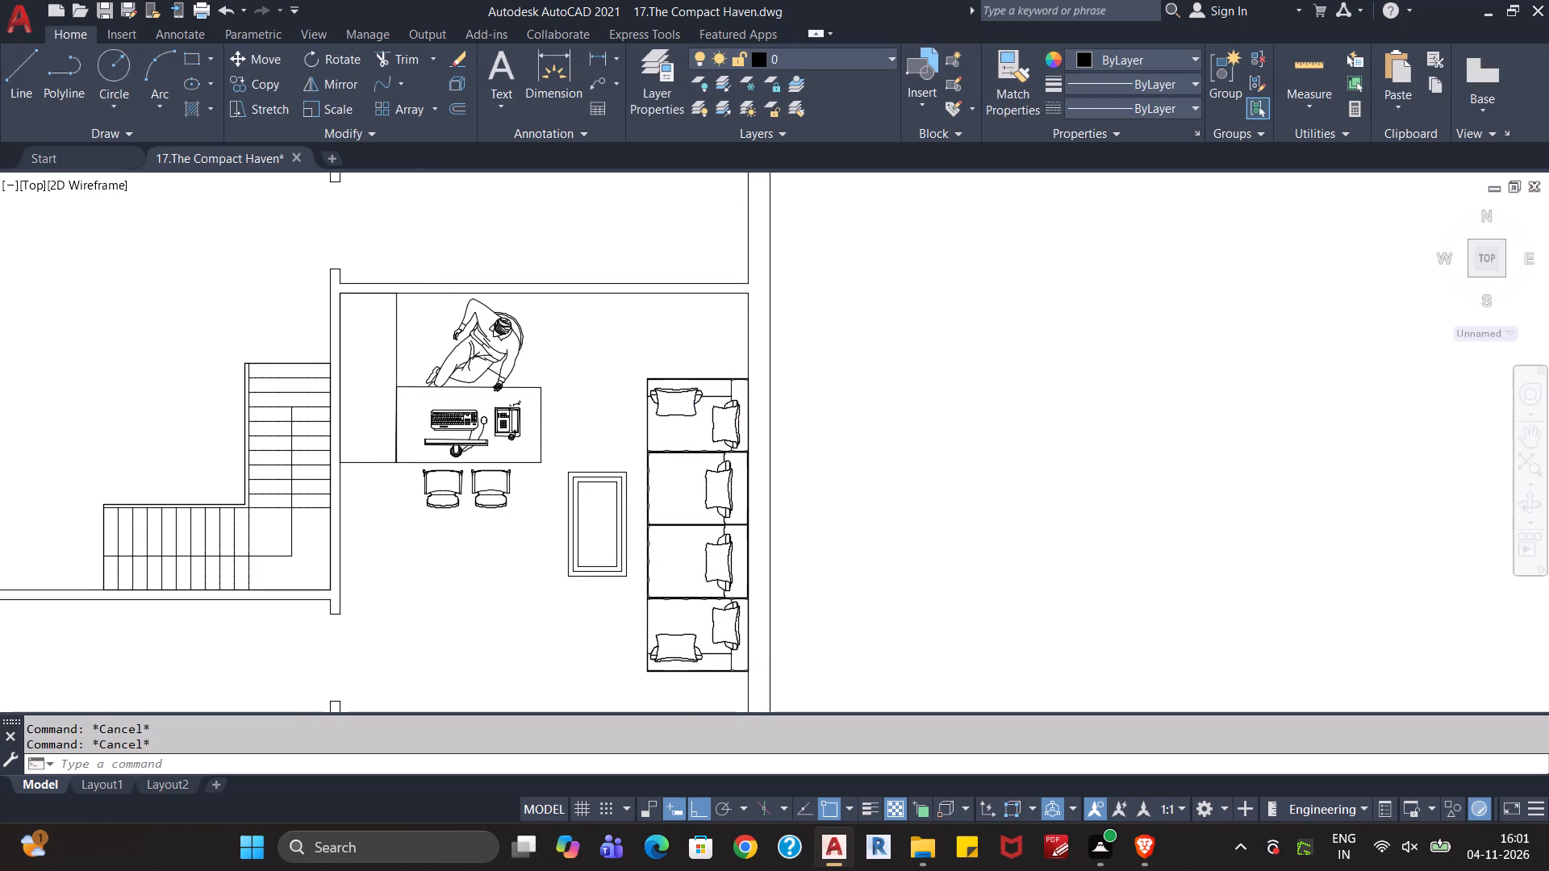
{"action": "middle_click_drag", "start_coordinate": [507, 498], "coordinate": [560, 445]}
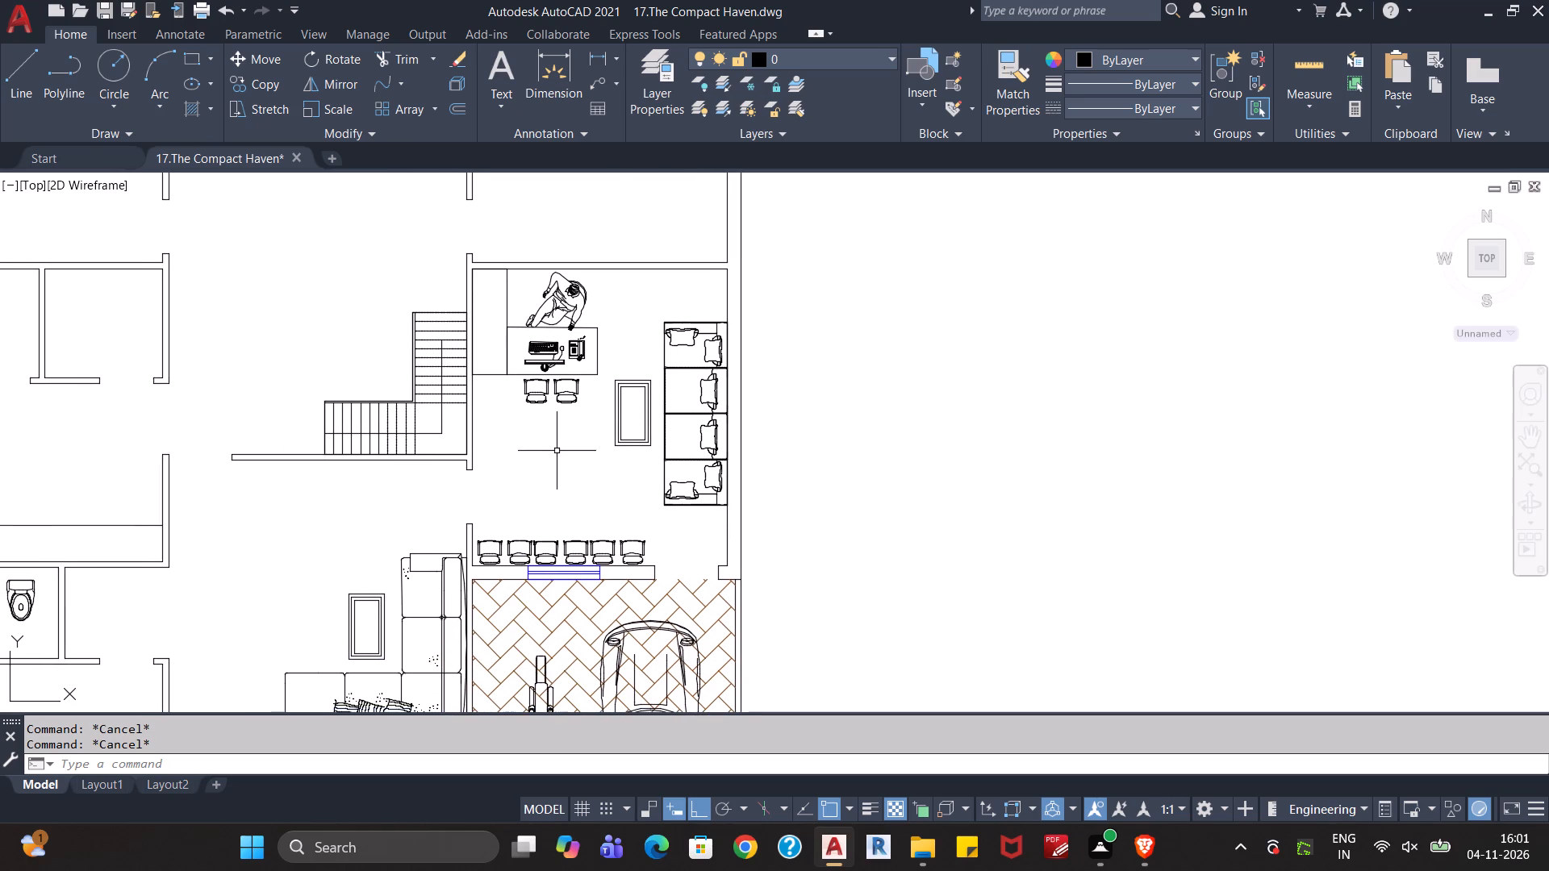
{"action": "scroll", "coordinate": [553, 451], "scroll_direction": "down", "scroll_amount": 1}
{"action": "middle_click_drag", "start_coordinate": [543, 468], "coordinate": [641, 405]}
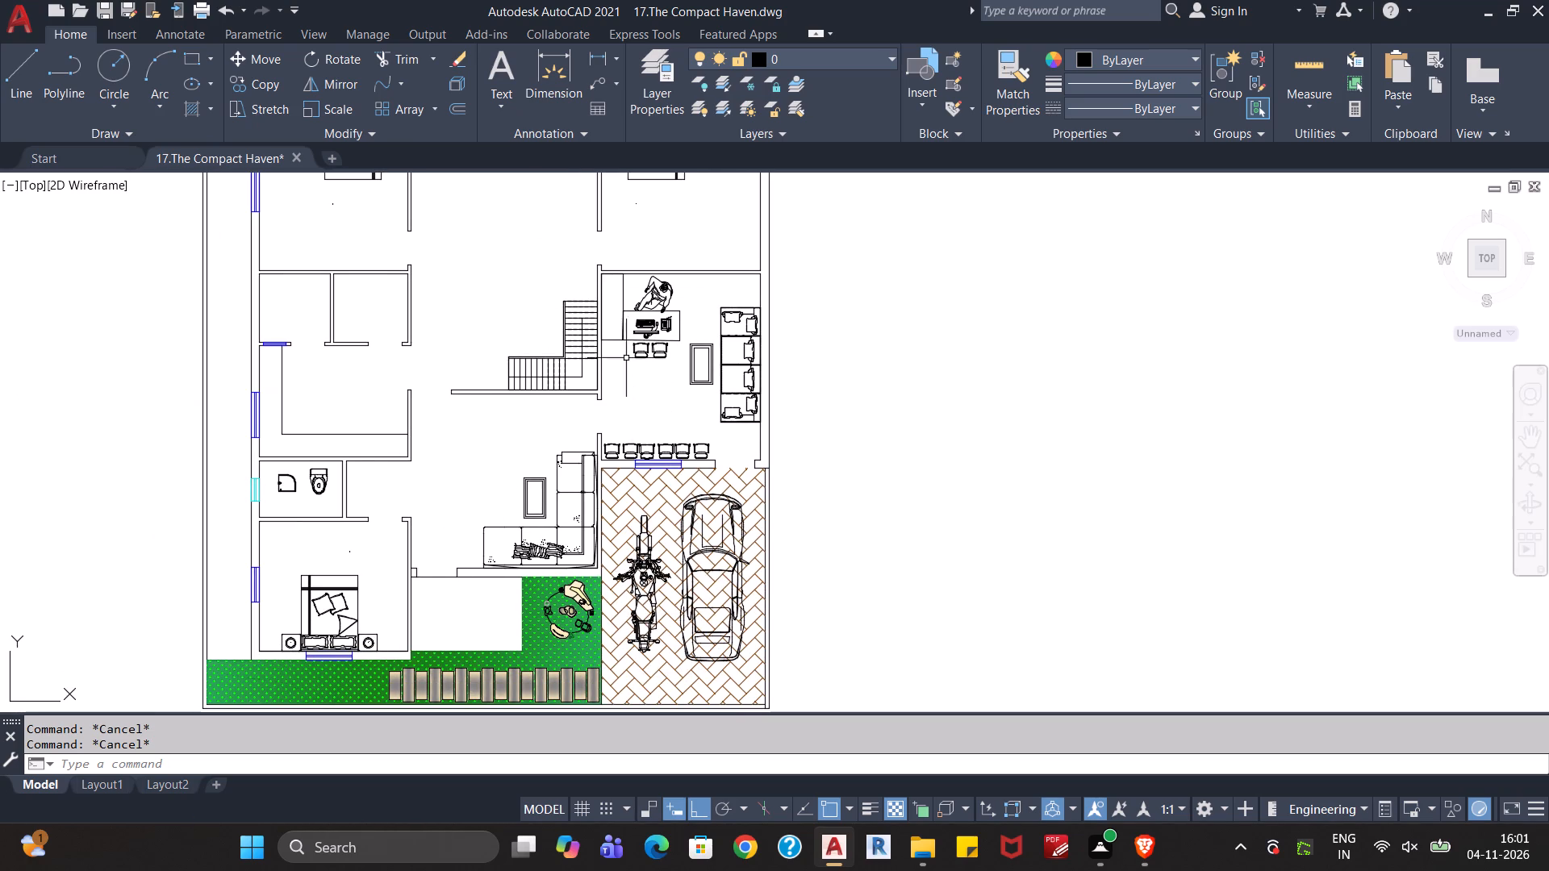
{"action": "left_click", "coordinate": [629, 293]}
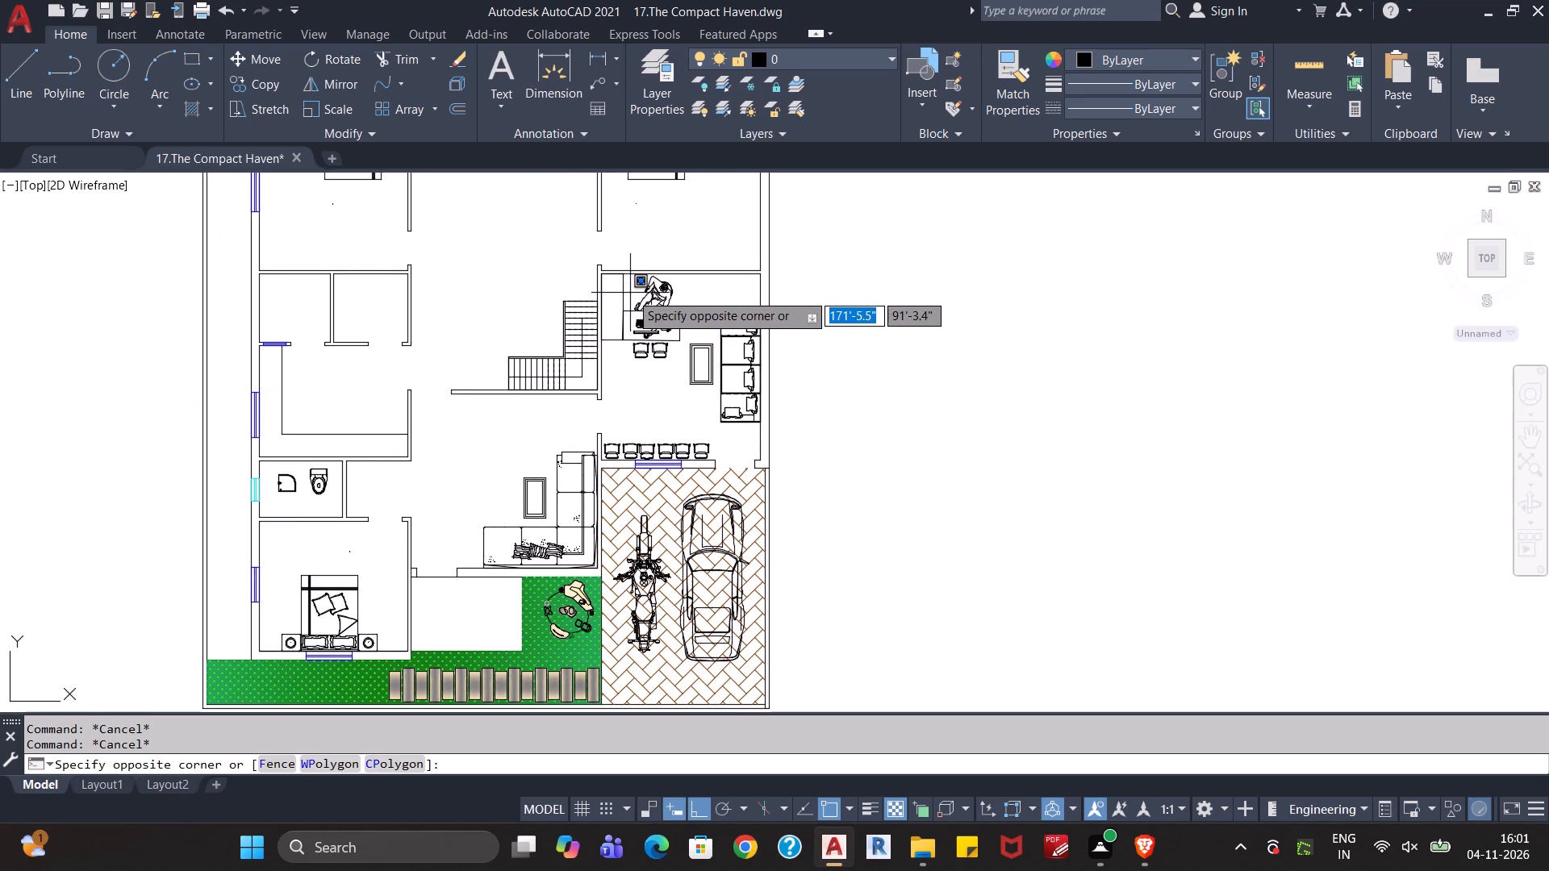
{"action": "key", "text": "Escape"}
{"action": "key", "text": "Escape"}
{"action": "scroll", "coordinate": [620, 332], "scroll_direction": "up", "scroll_amount": 2}
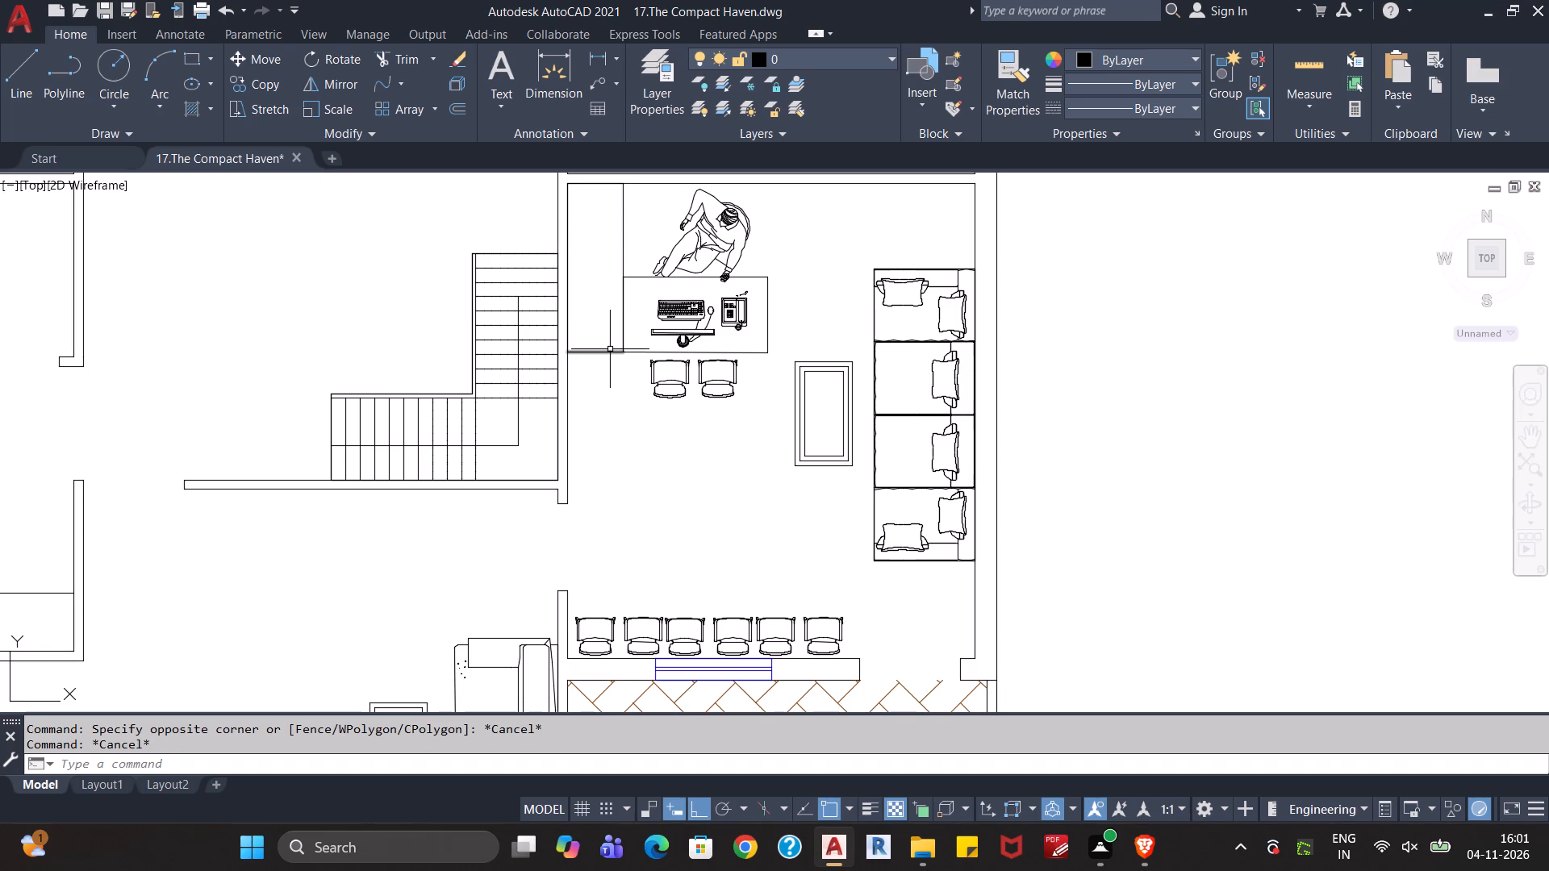
{"action": "left_click", "coordinate": [607, 352]}
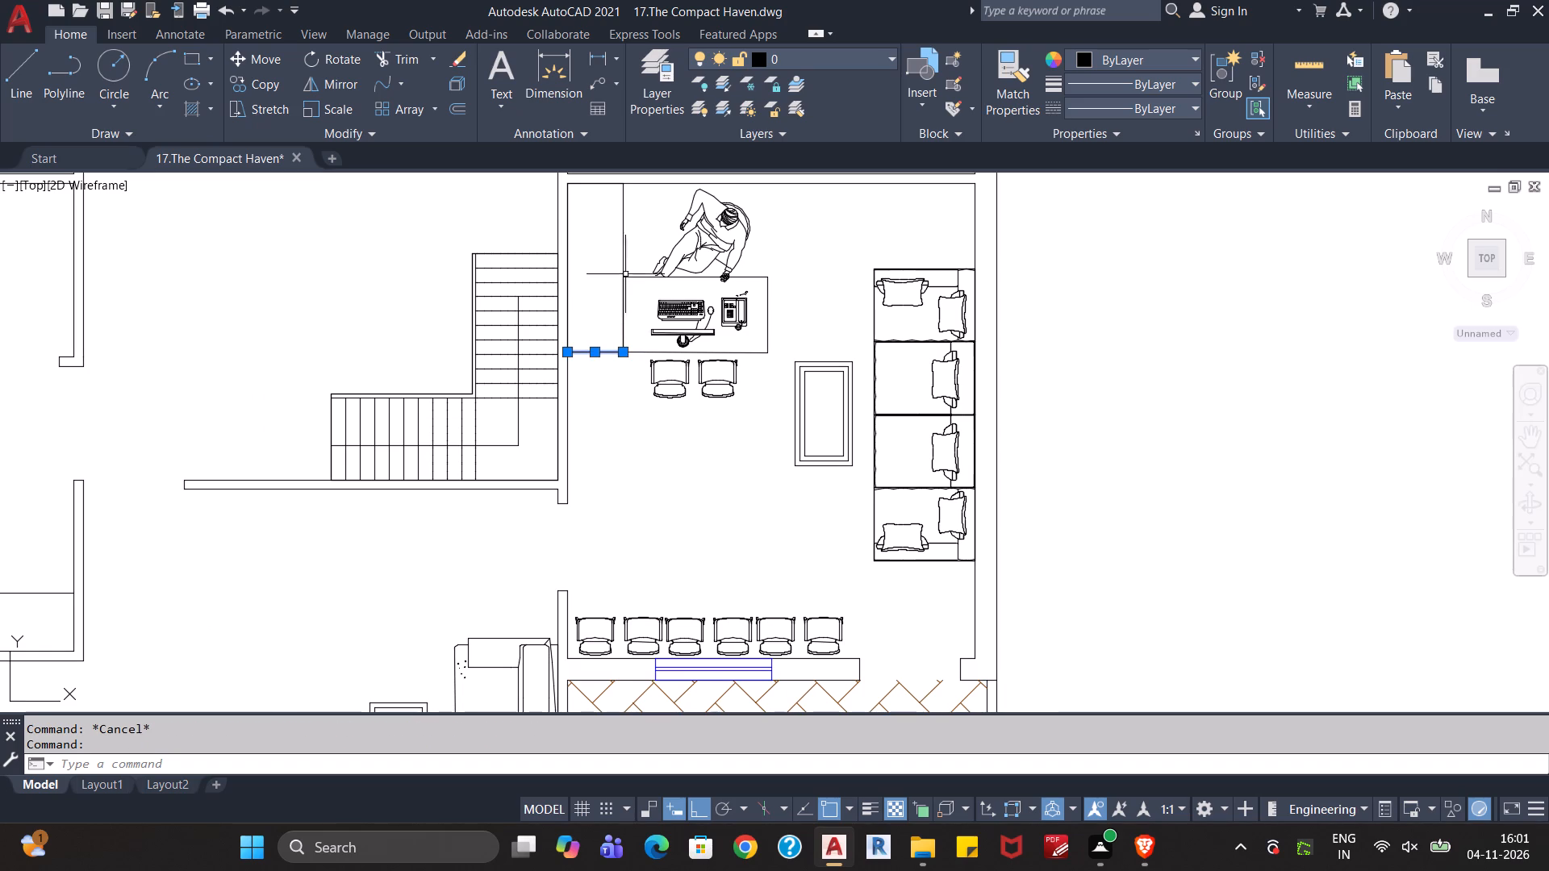
{"action": "left_click", "coordinate": [625, 257]}
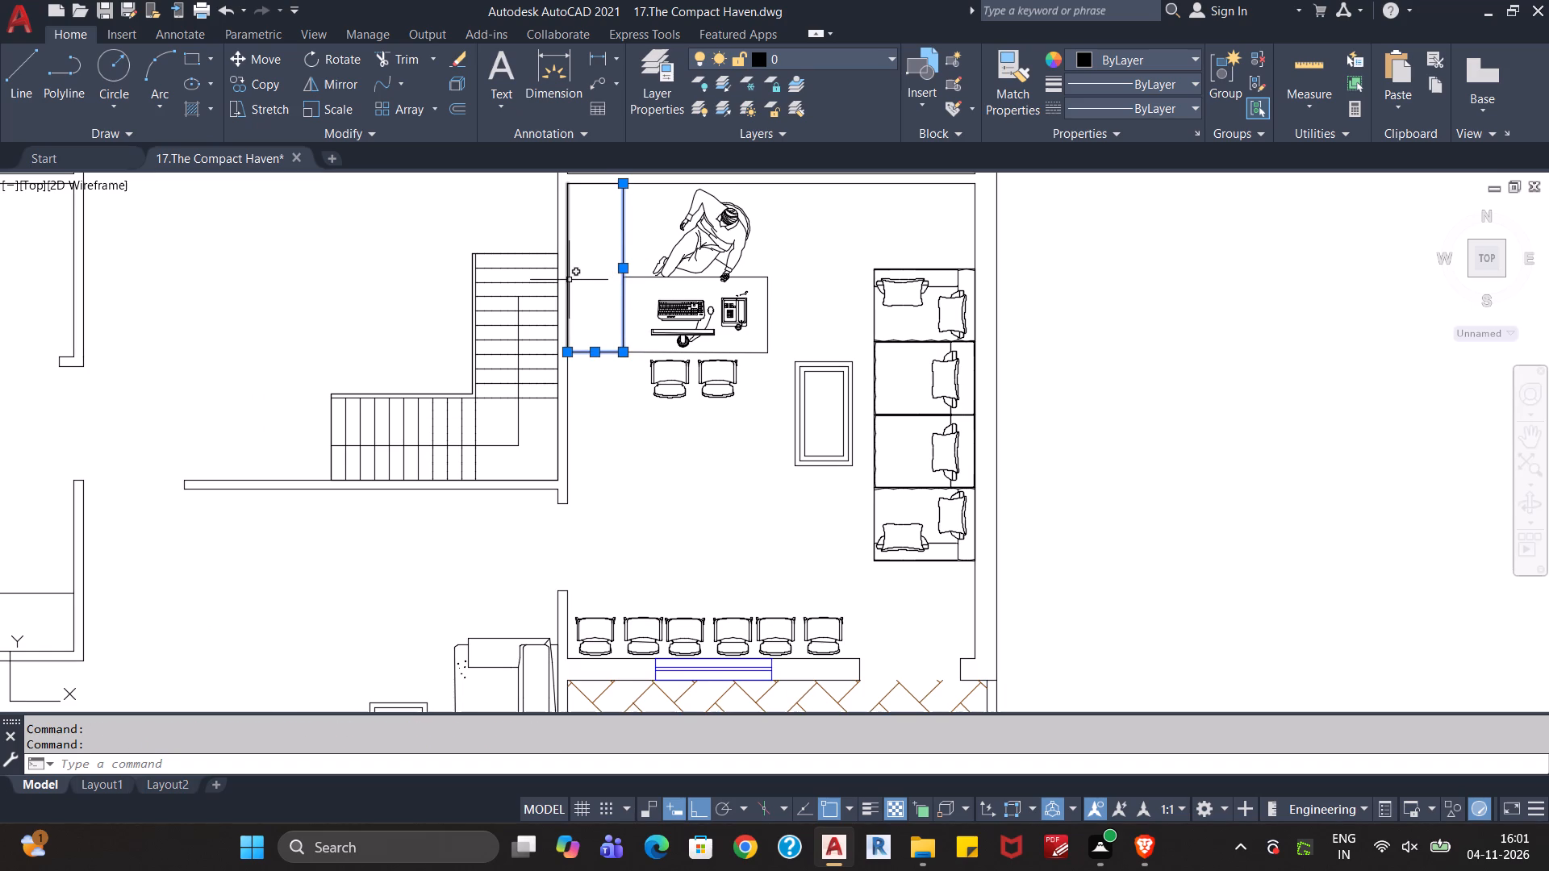
{"action": "left_click", "coordinate": [569, 280]}
{"action": "left_click", "coordinate": [591, 185]}
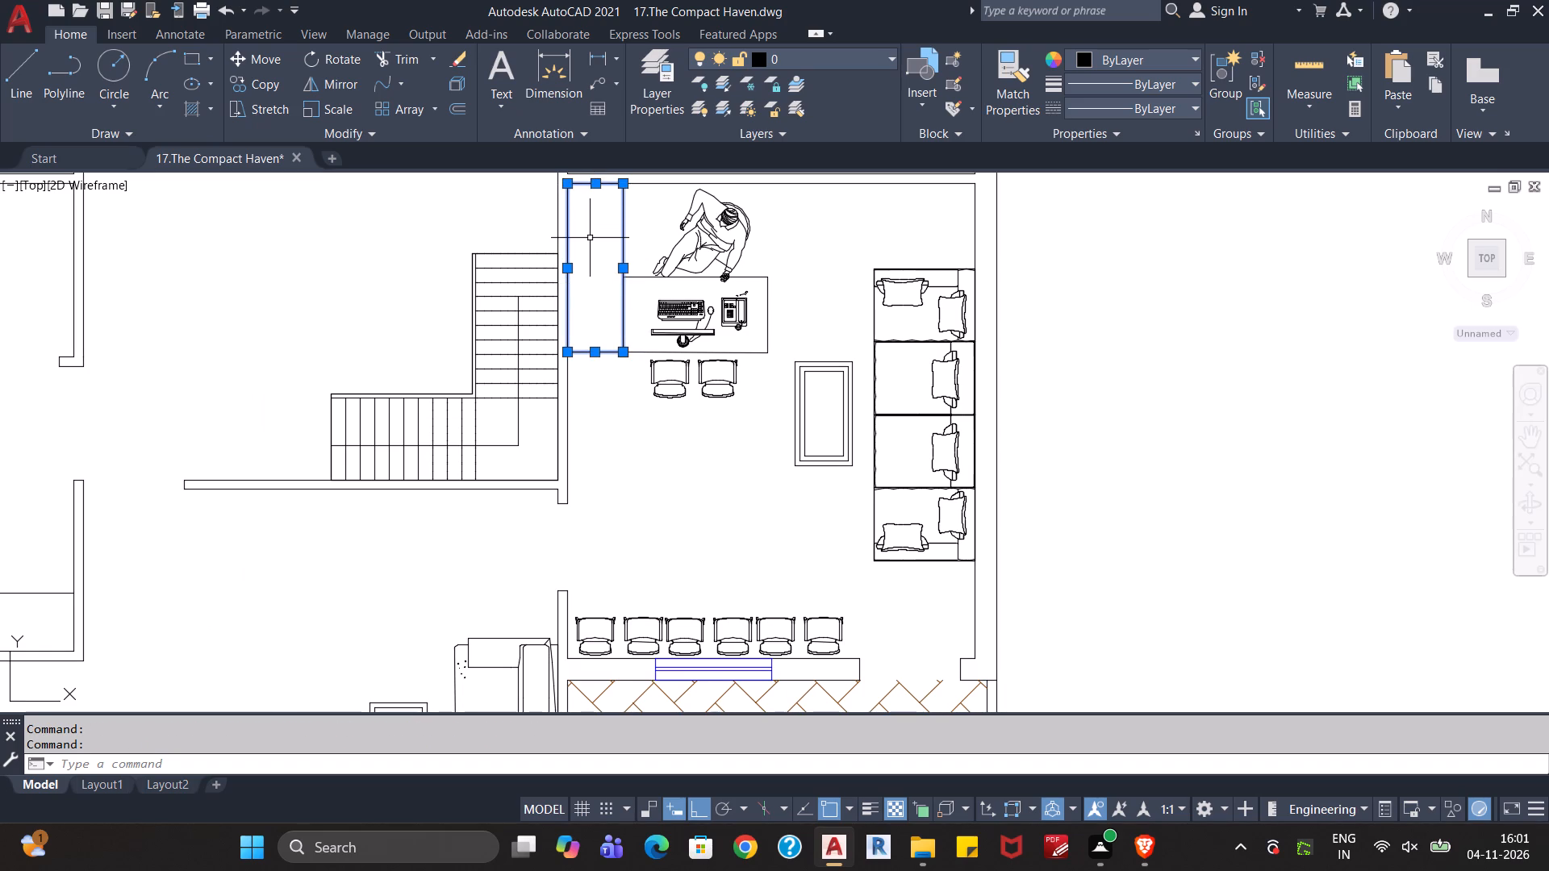
{"action": "type", "text": "join"}
{"action": "key", "text": "Return"}
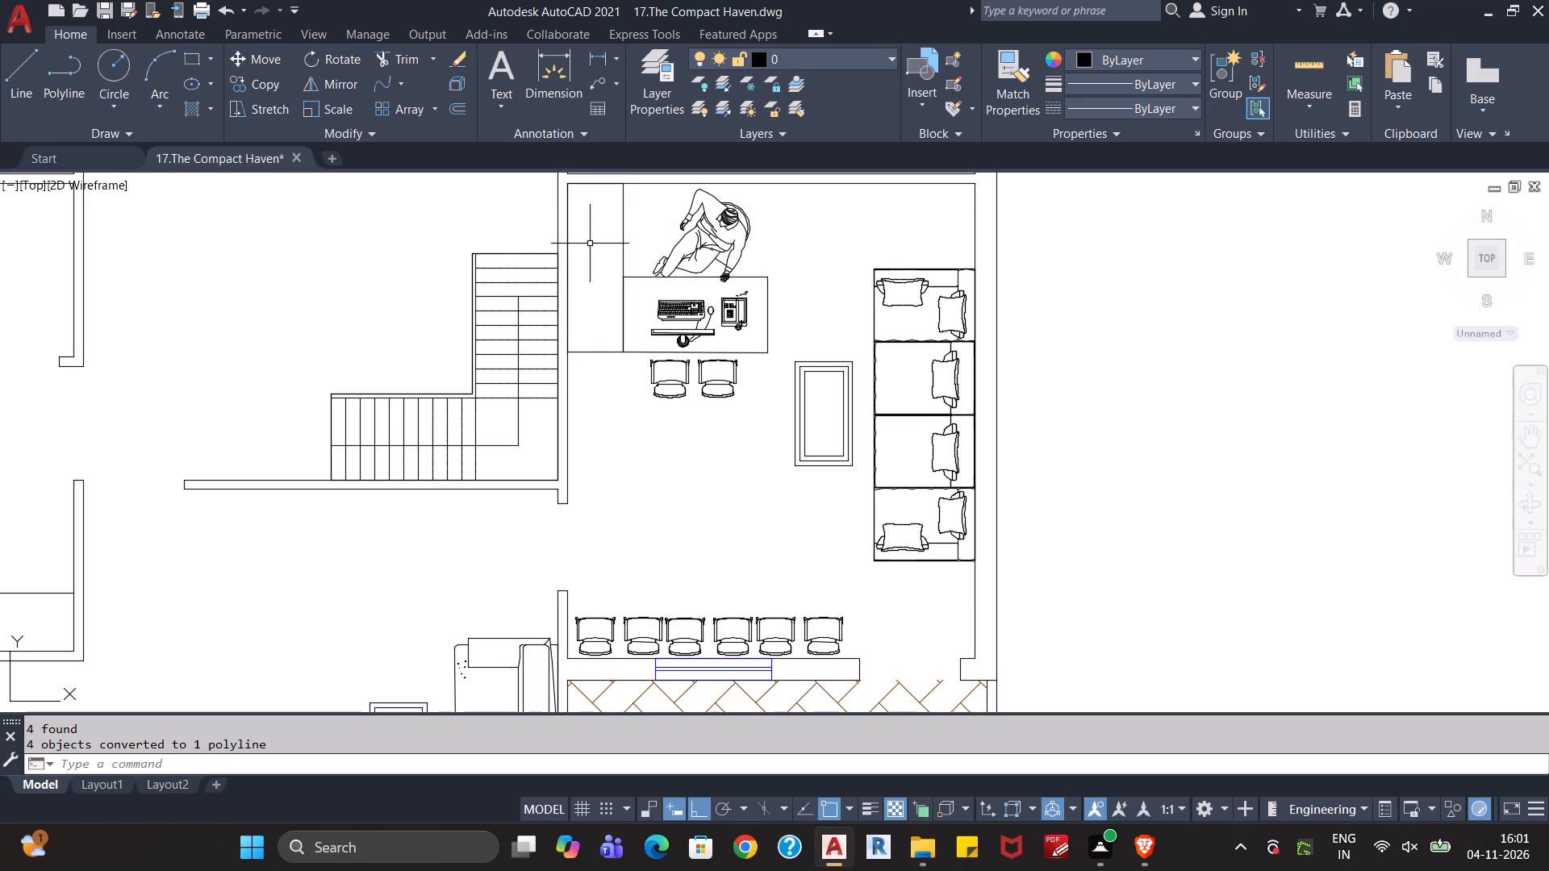
{"action": "left_click", "coordinate": [625, 238]}
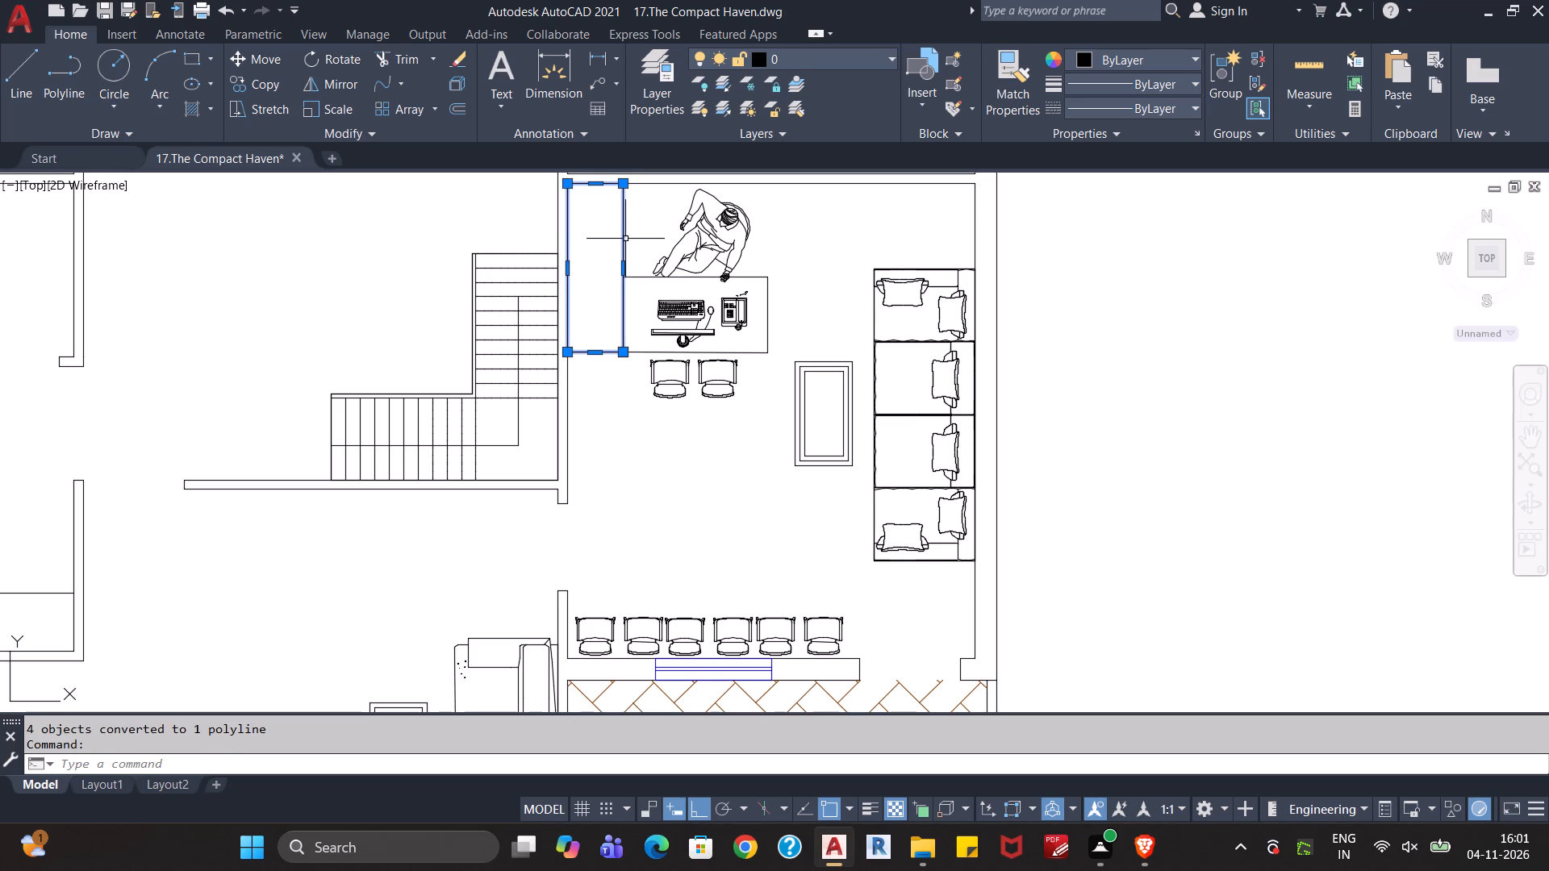
{"action": "key", "text": "Escape"}
{"action": "key", "text": "Escape"}
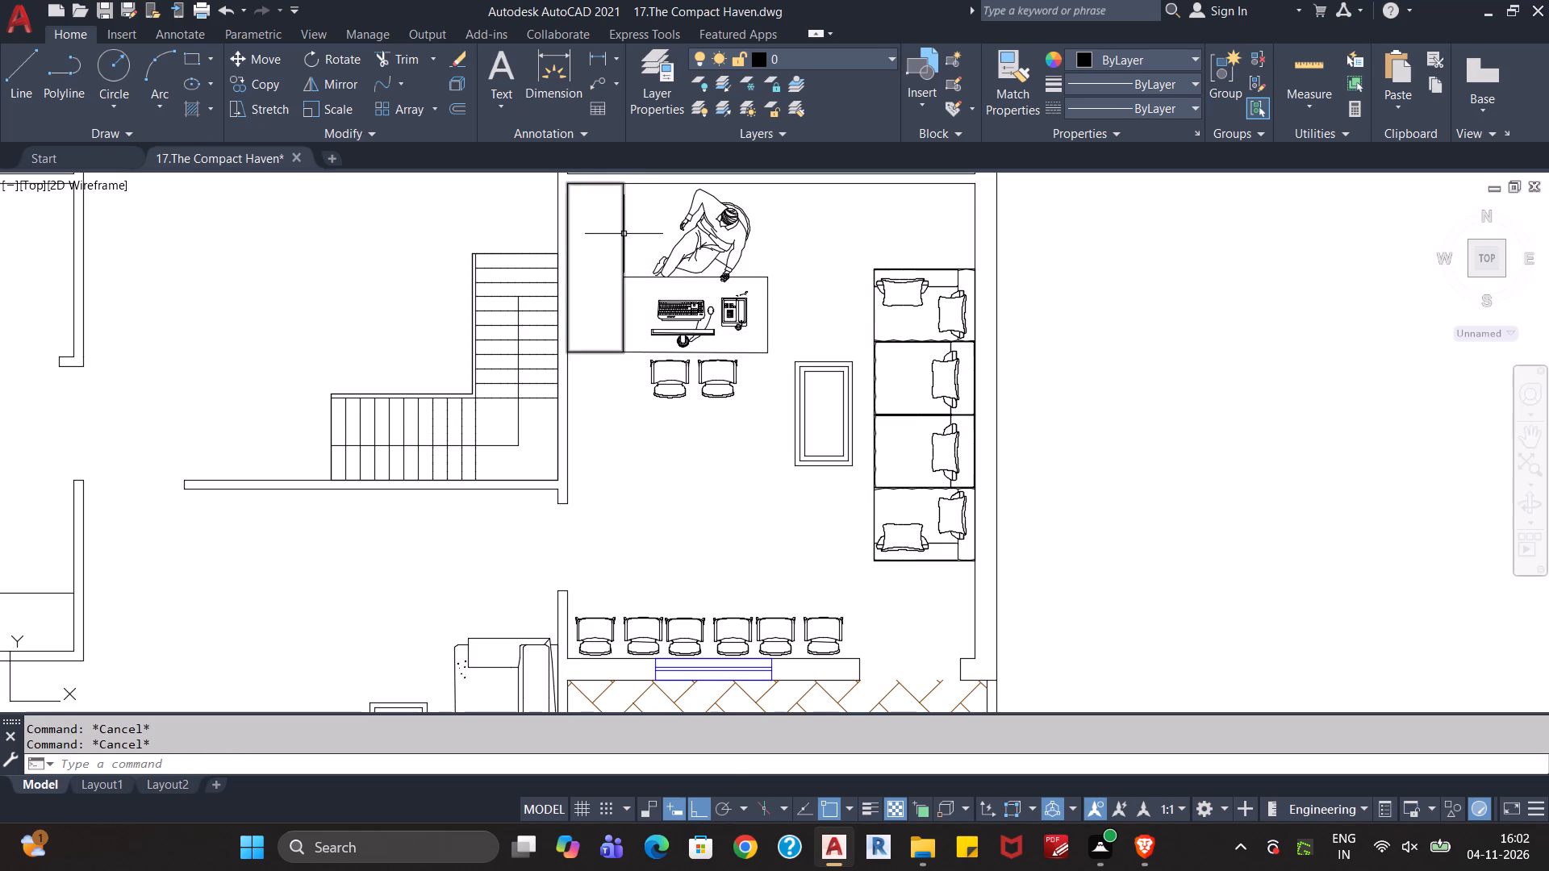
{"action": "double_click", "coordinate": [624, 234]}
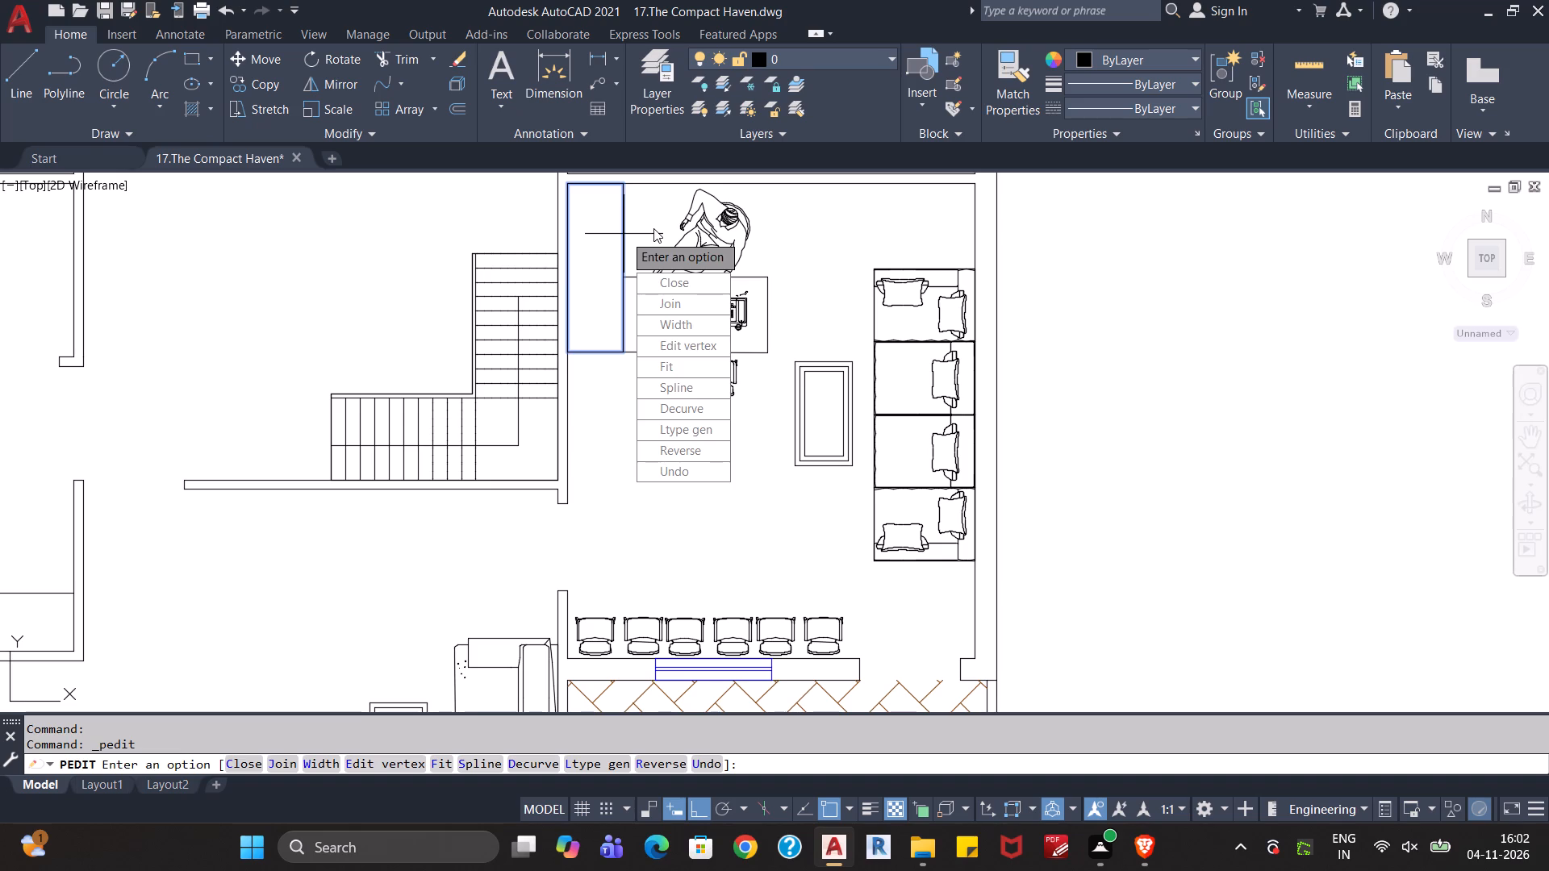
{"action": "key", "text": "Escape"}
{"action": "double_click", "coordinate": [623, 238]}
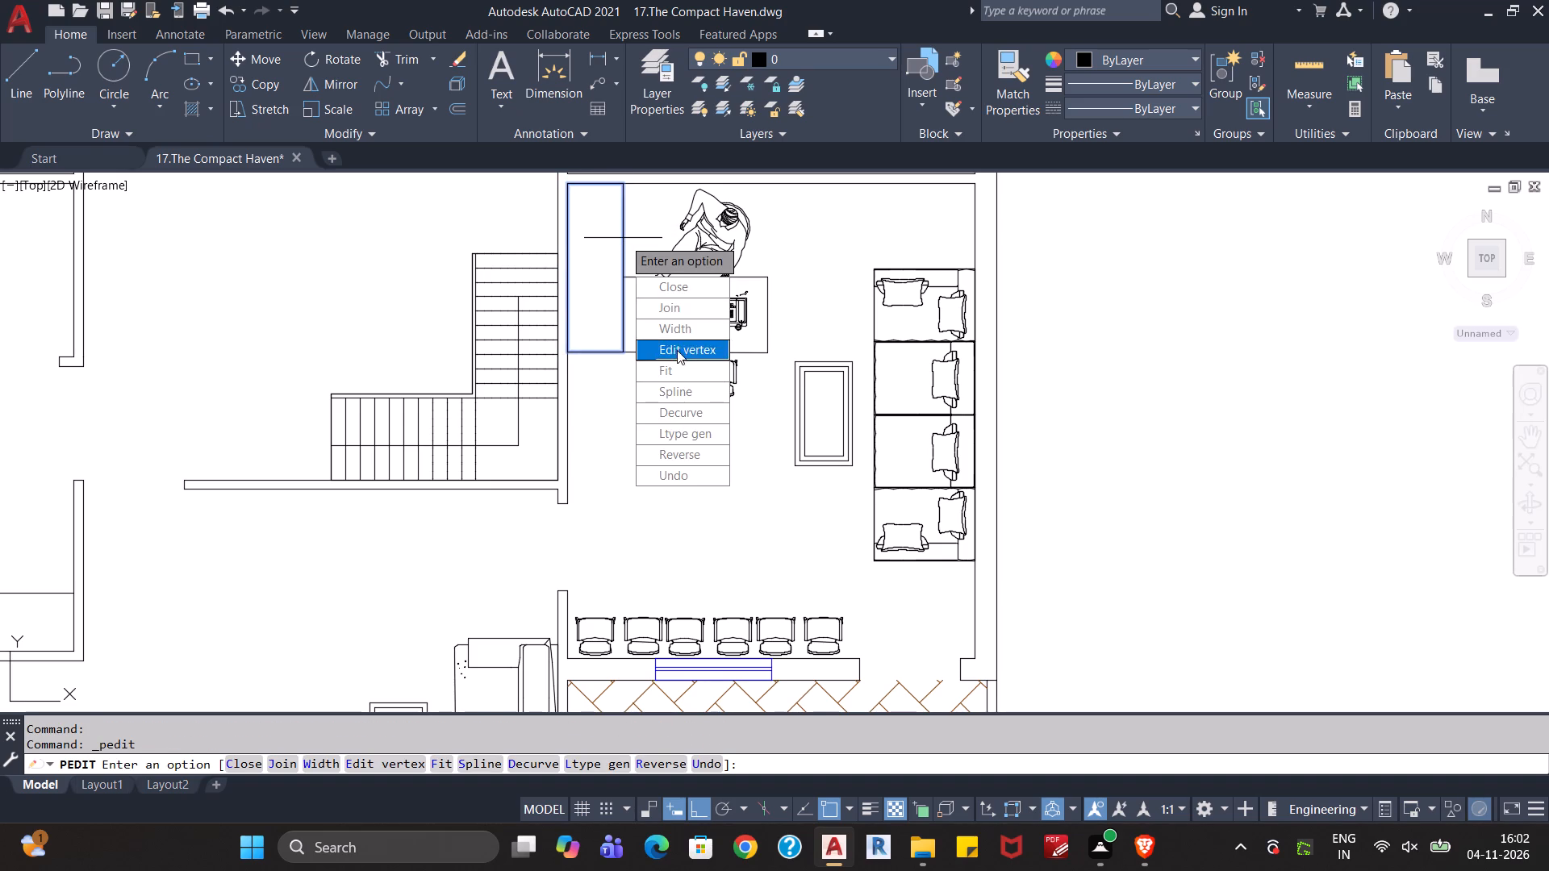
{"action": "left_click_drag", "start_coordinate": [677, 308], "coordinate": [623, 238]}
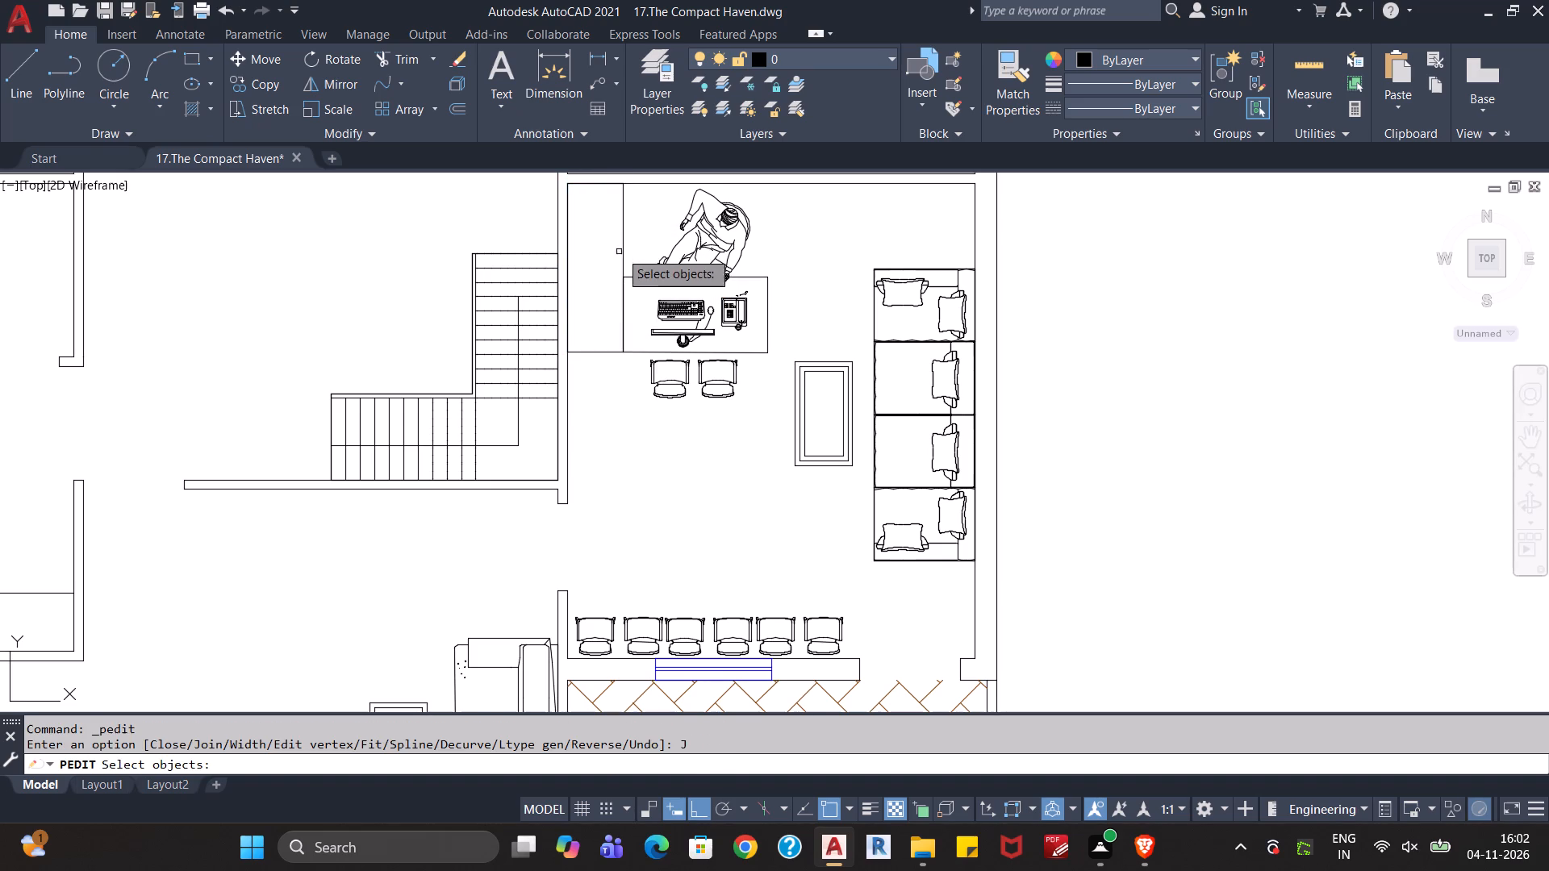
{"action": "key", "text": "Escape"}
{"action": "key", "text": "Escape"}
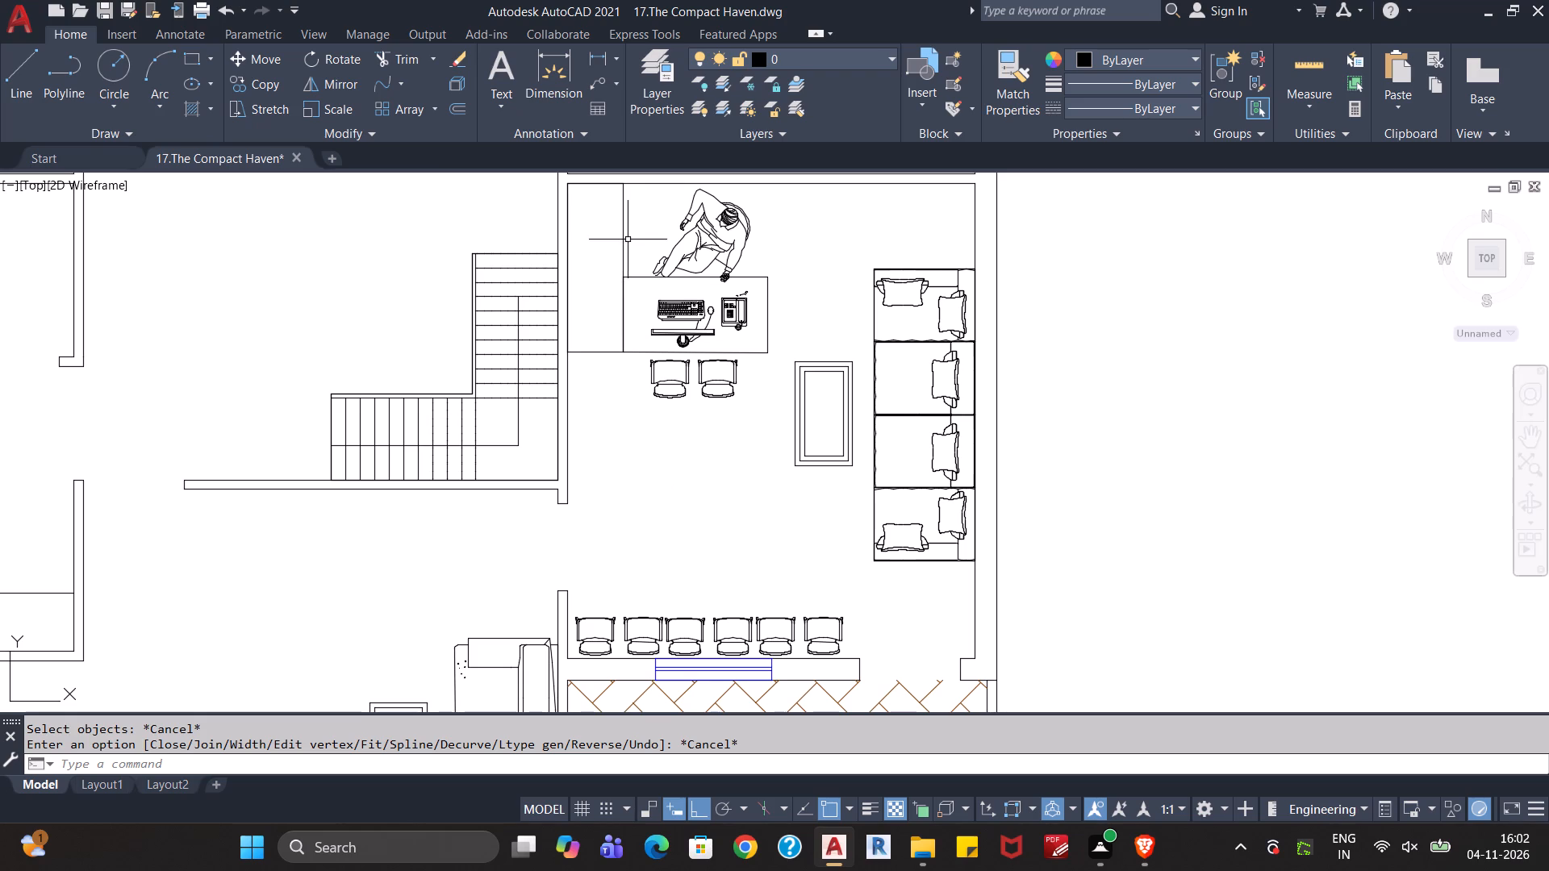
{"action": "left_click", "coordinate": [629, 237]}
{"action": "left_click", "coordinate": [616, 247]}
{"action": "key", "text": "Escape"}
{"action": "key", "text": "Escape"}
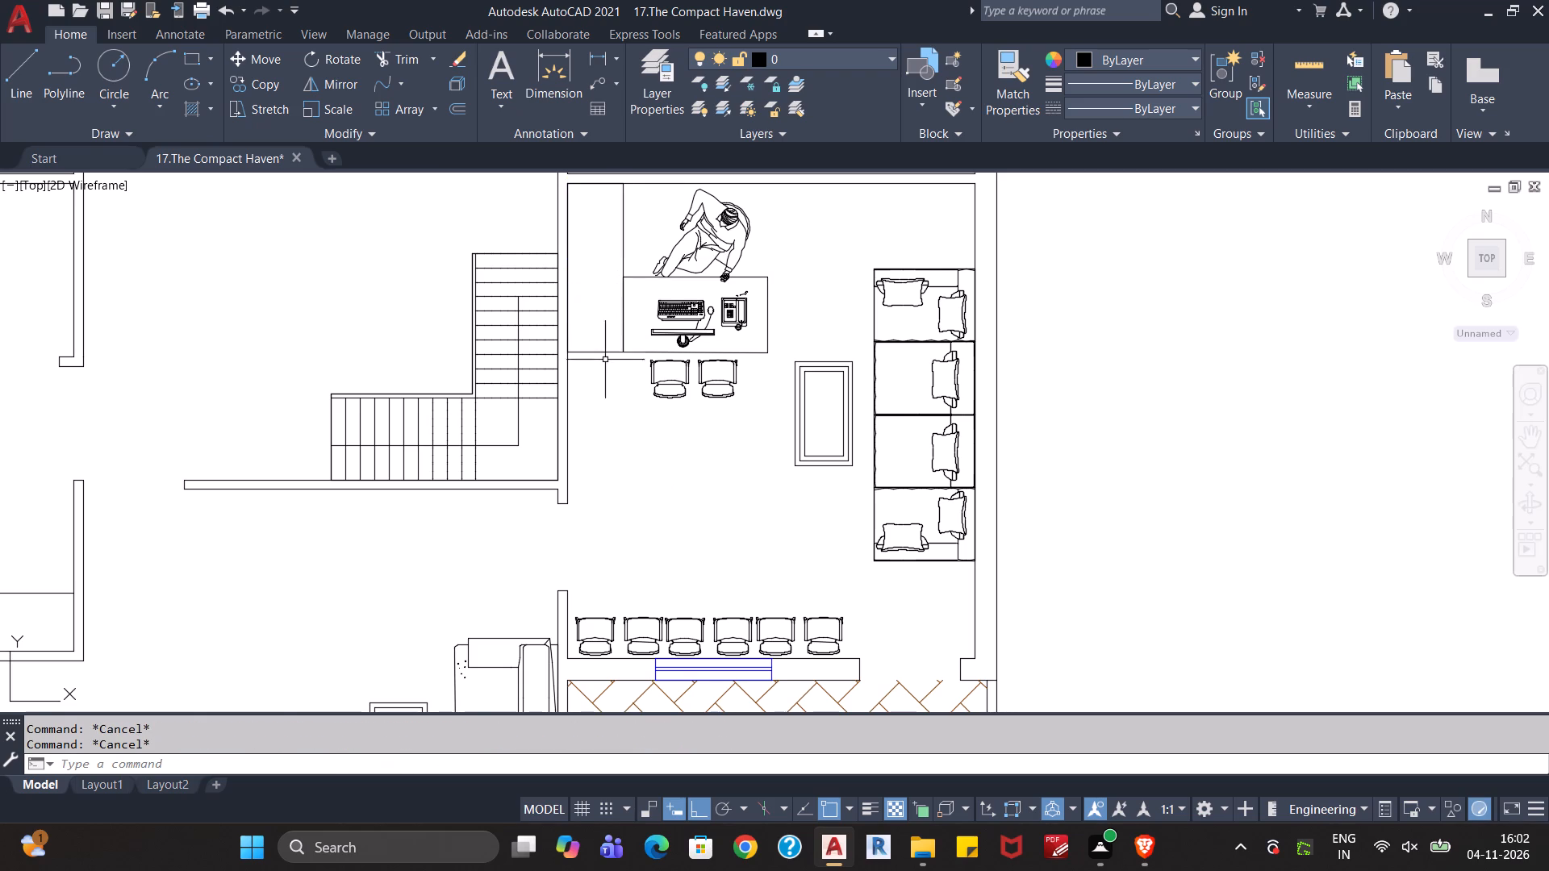
Examine the floor plan around the staircase, living area and office, including the opening between them.
{"action": "scroll", "coordinate": [602, 373], "scroll_direction": "down", "scroll_amount": 1}
{"action": "middle_click_drag", "start_coordinate": [618, 417], "coordinate": [618, 357]}
{"action": "scroll", "coordinate": [620, 353], "scroll_direction": "down", "scroll_amount": 1}
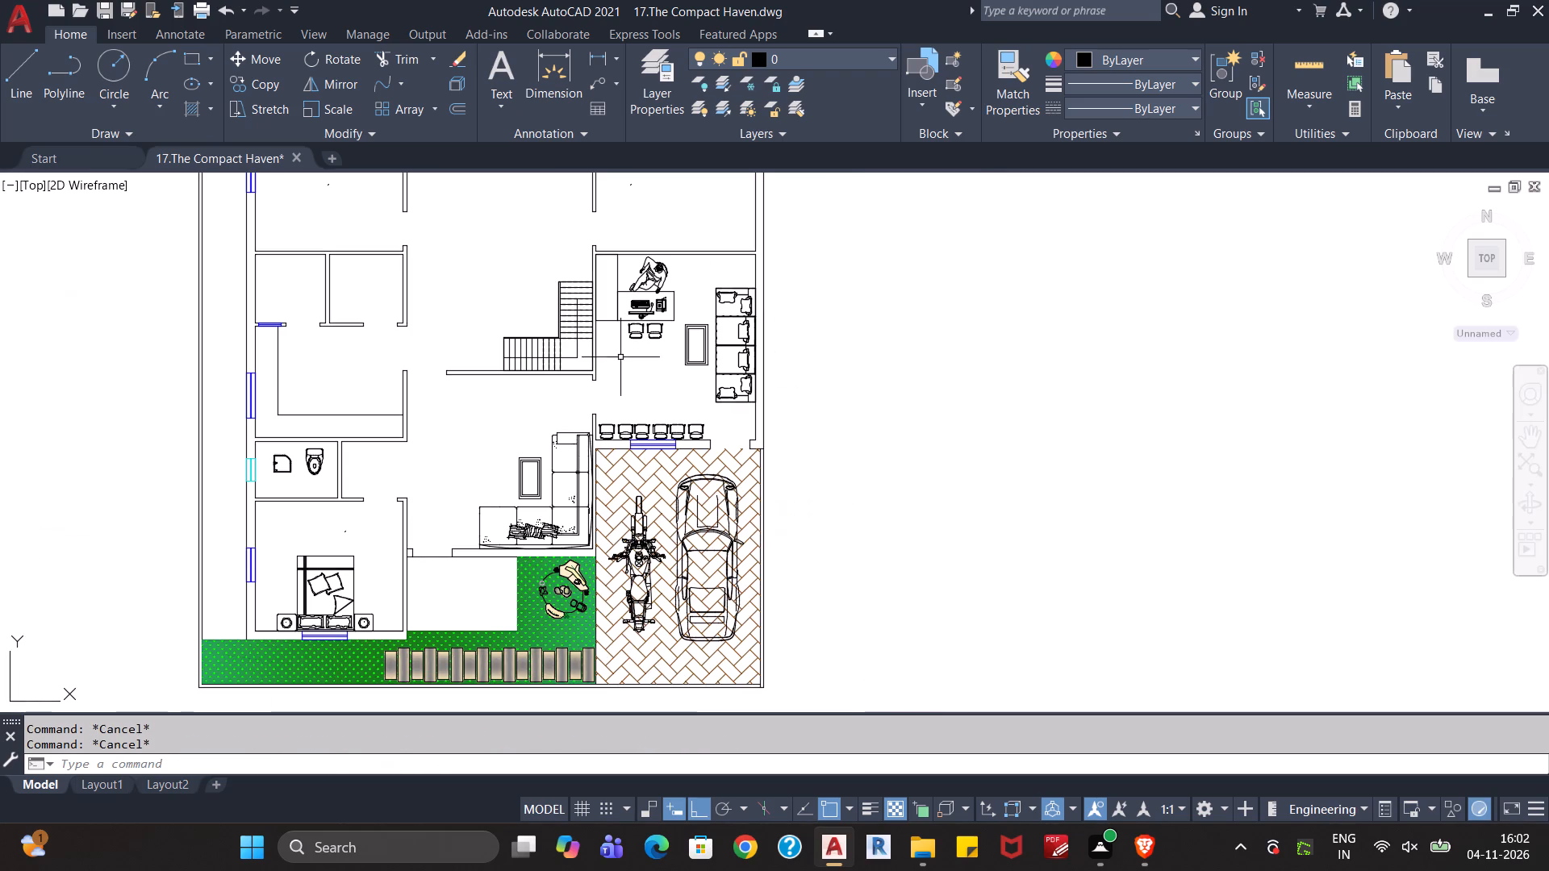
{"action": "scroll", "coordinate": [526, 415], "scroll_direction": "up", "scroll_amount": 2}
{"action": "middle_click_drag", "start_coordinate": [537, 410], "coordinate": [528, 431]}
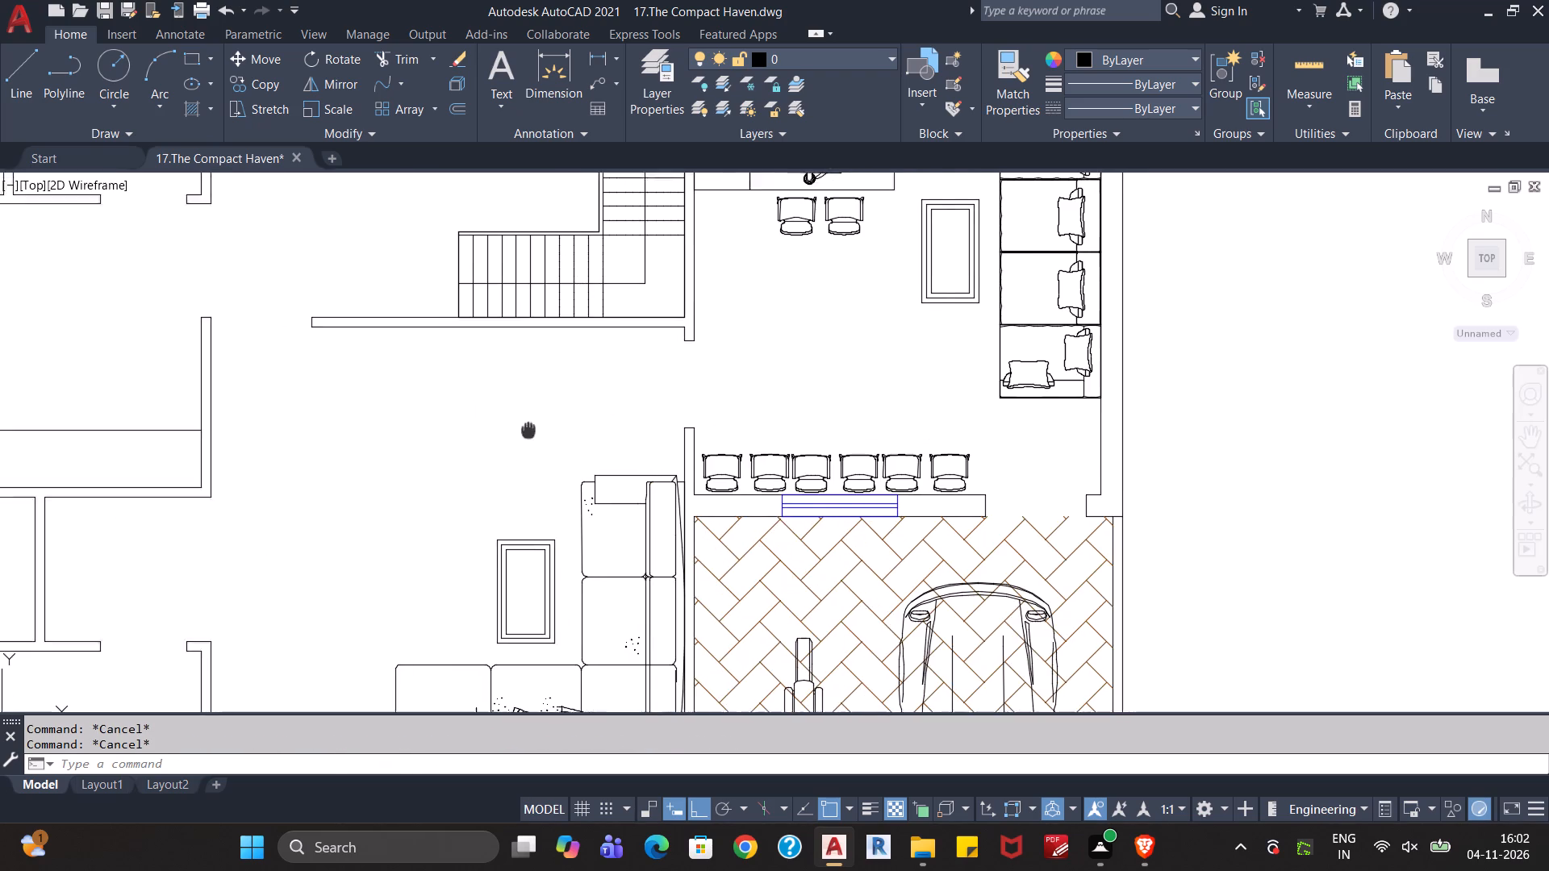
{"action": "middle_click_drag", "start_coordinate": [528, 431], "coordinate": [484, 499]}
{"action": "scroll", "coordinate": [507, 464], "scroll_direction": "up", "scroll_amount": 1}
{"action": "scroll", "coordinate": [507, 463], "scroll_direction": "down", "scroll_amount": 4}
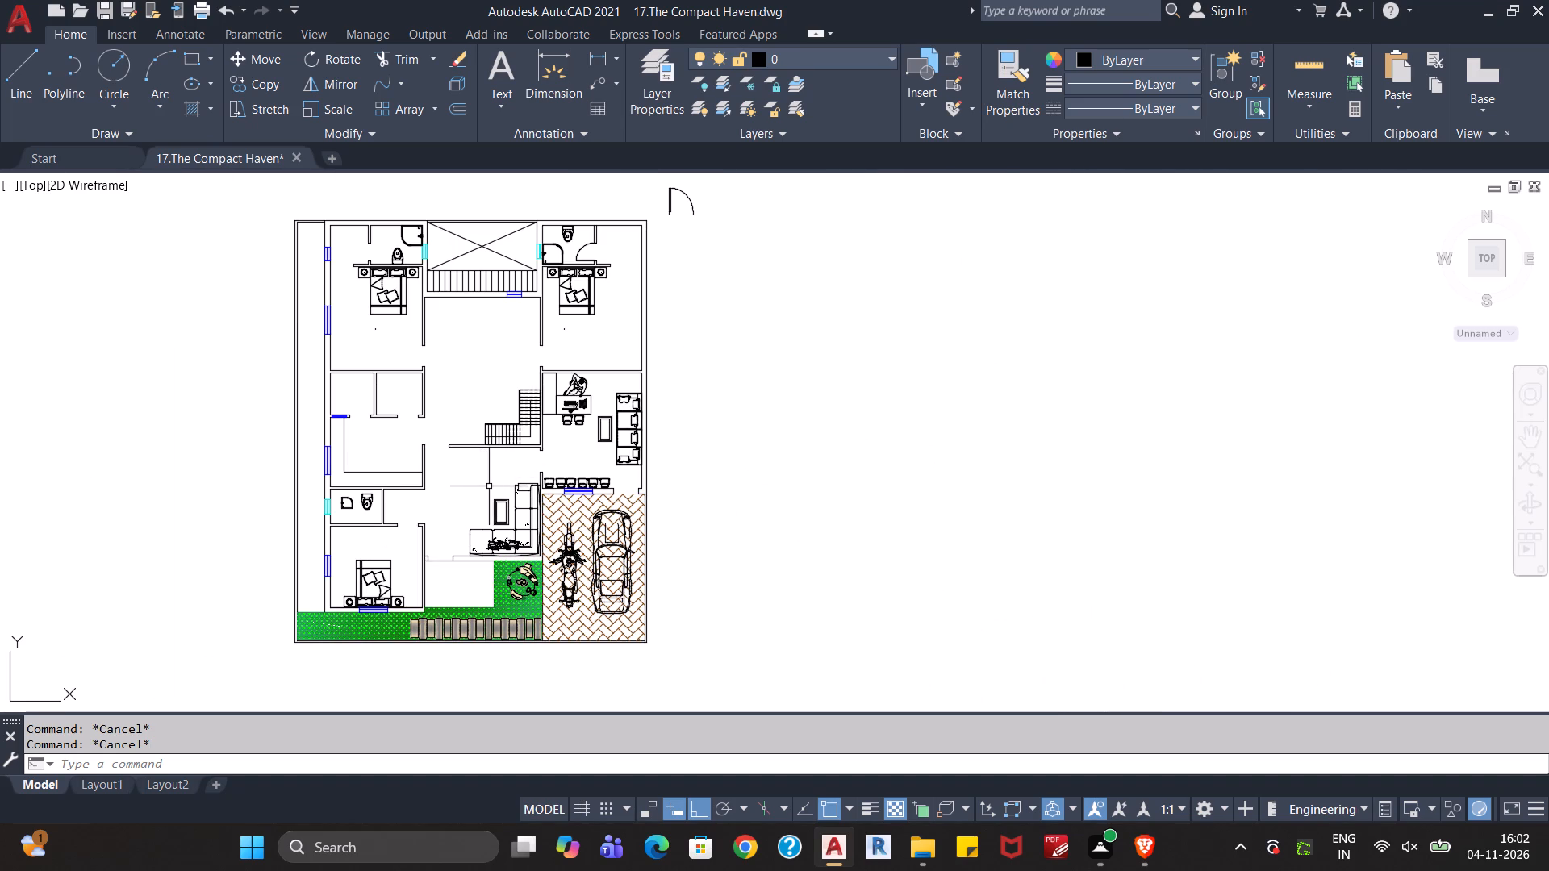
{"action": "scroll", "coordinate": [489, 486], "scroll_direction": "up", "scroll_amount": 4}
{"action": "middle_click_drag", "start_coordinate": [549, 410], "coordinate": [457, 555]}
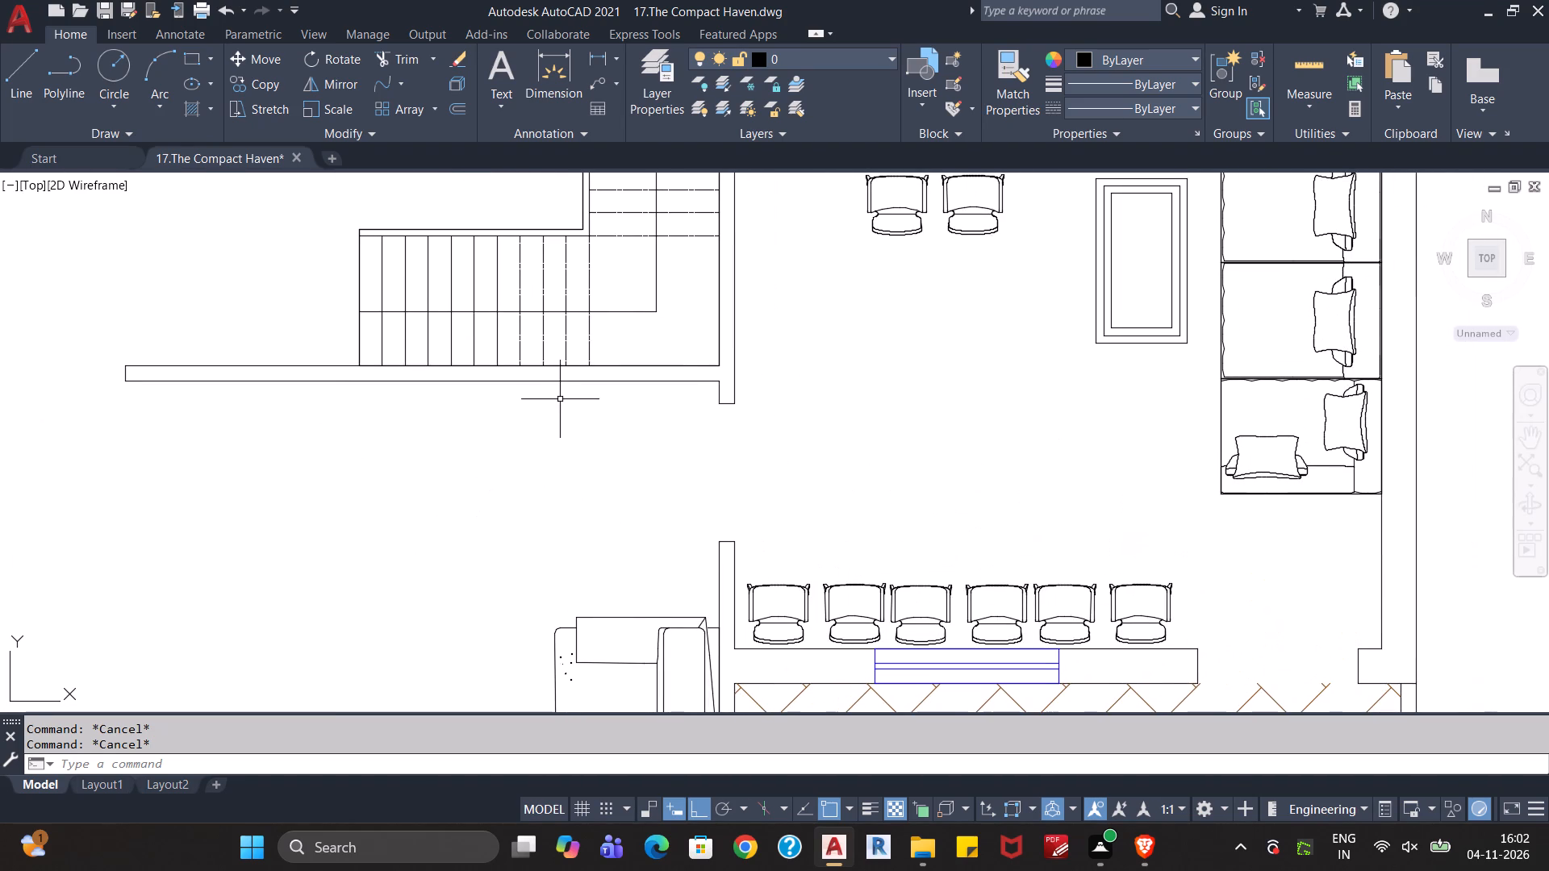
Examine the overall floor plan, then the front bedroom, living area, entrance and garden along the south side.
{"action": "scroll", "coordinate": [548, 429], "scroll_direction": "down", "scroll_amount": 4}
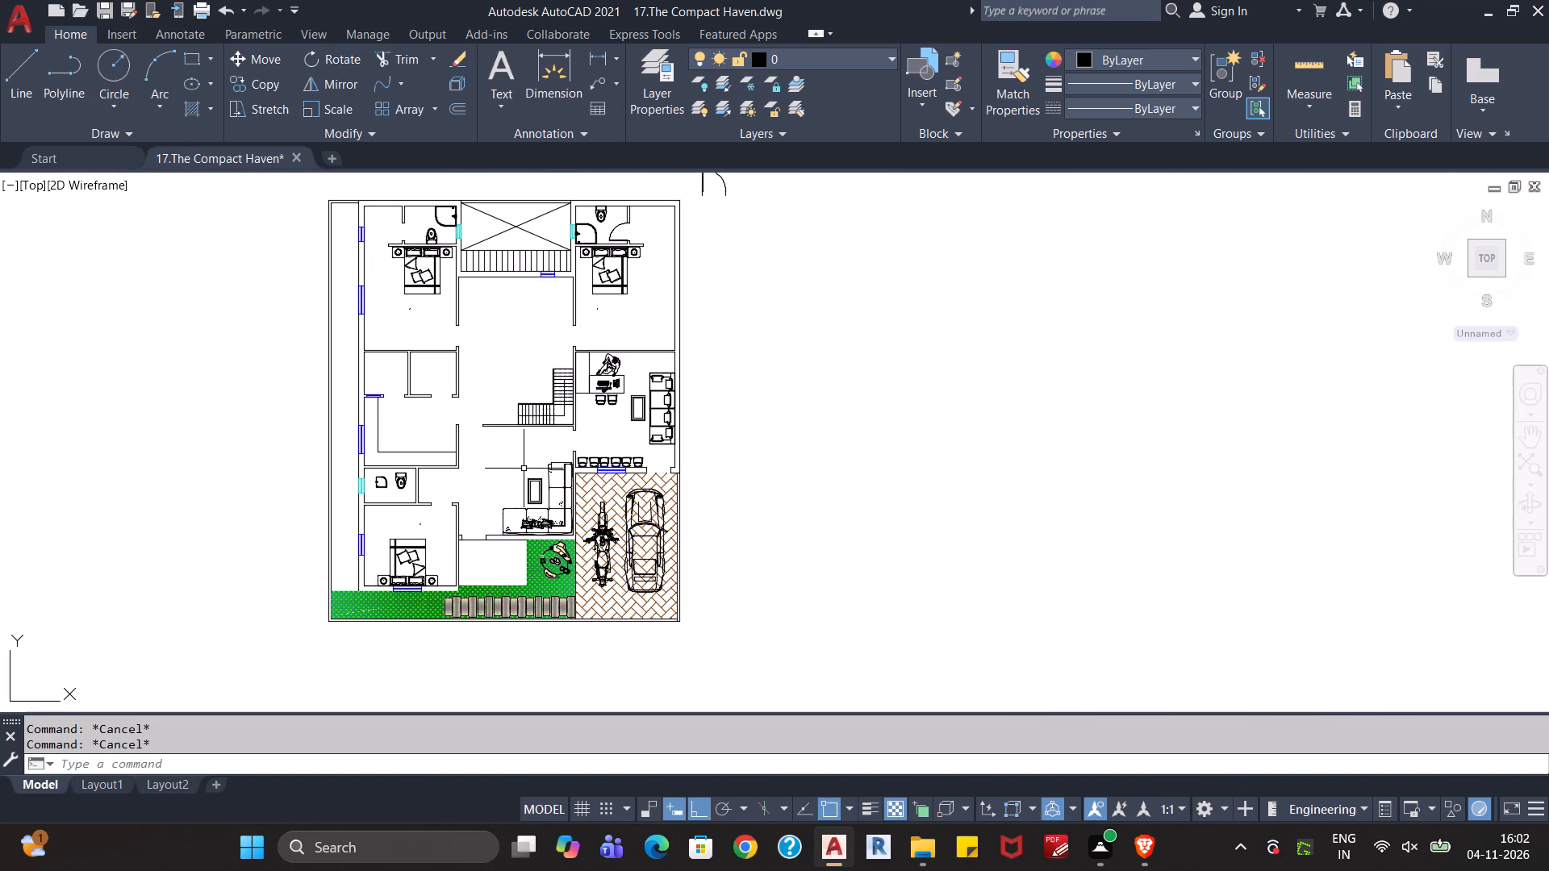
{"action": "scroll", "coordinate": [524, 469], "scroll_direction": "down", "scroll_amount": 2}
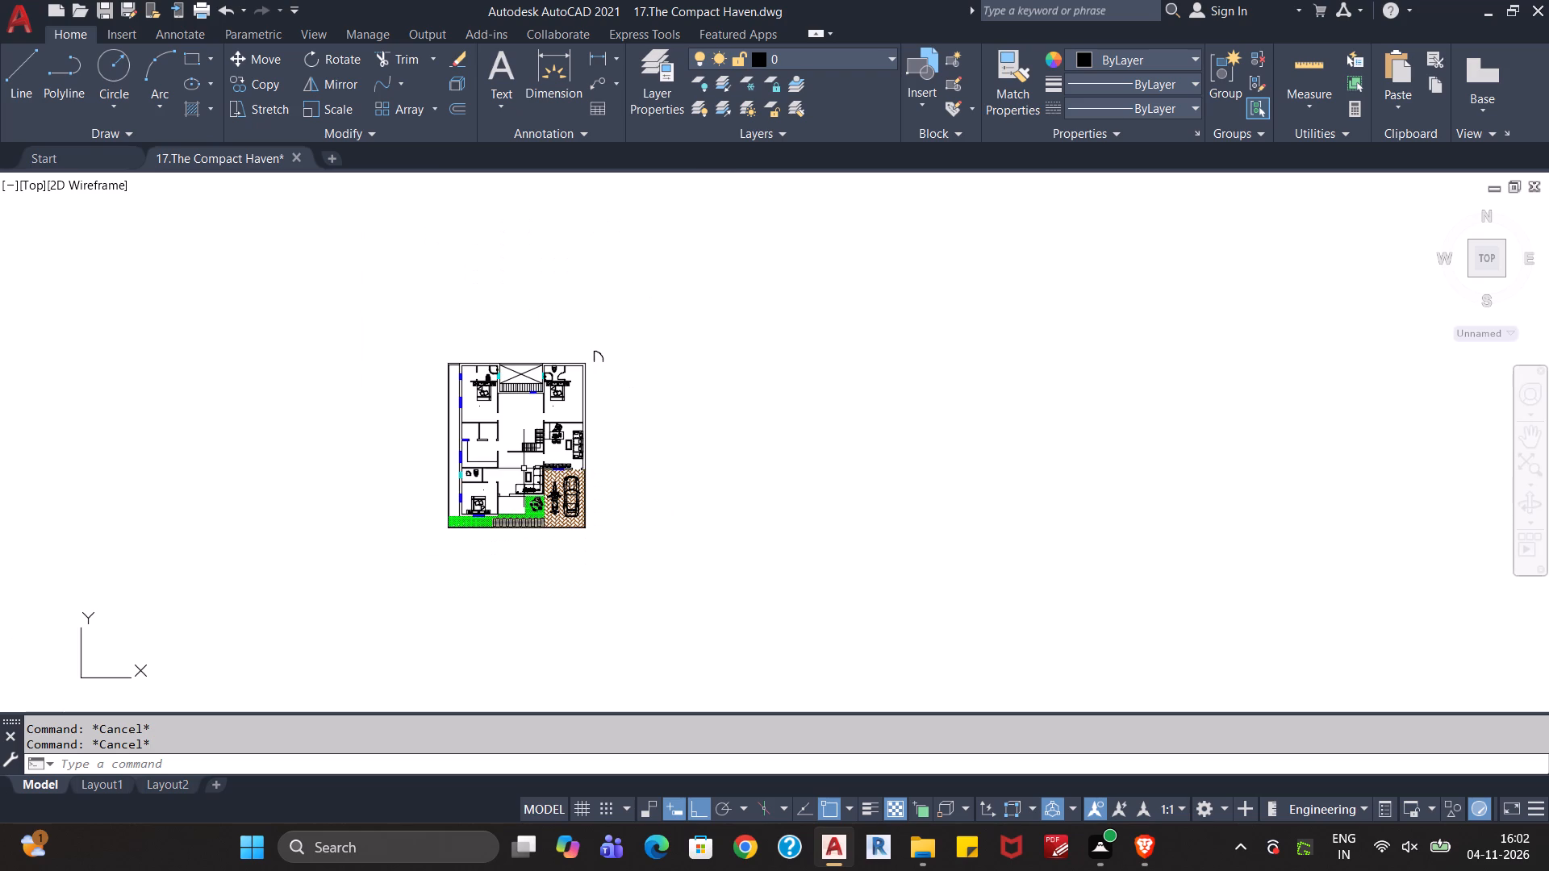
{"action": "scroll", "coordinate": [524, 469], "scroll_direction": "up", "scroll_amount": 1}
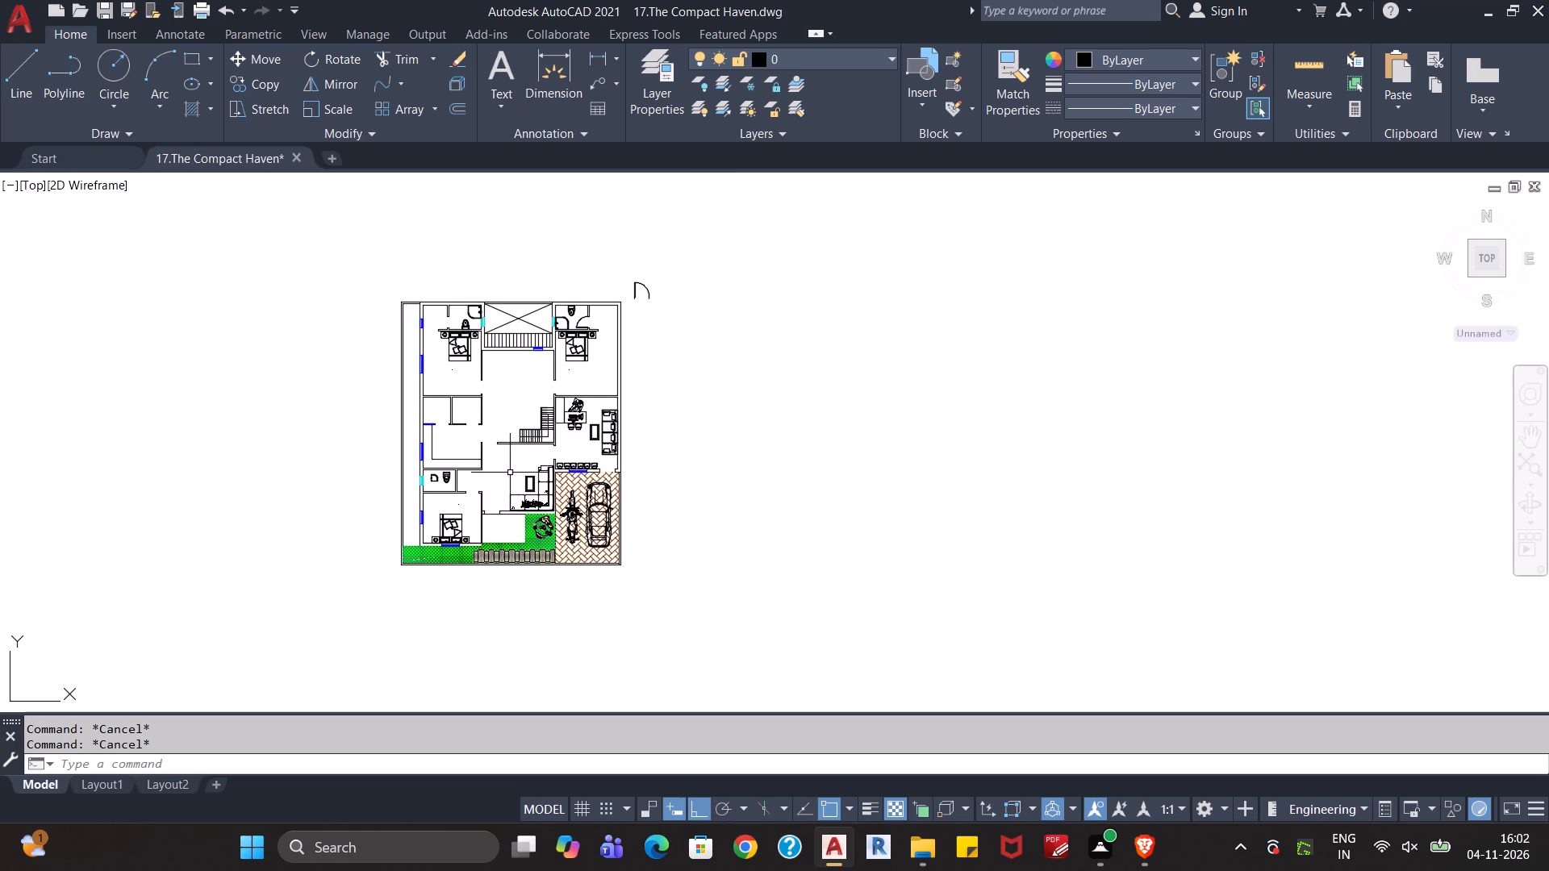
{"action": "scroll", "coordinate": [510, 473], "scroll_direction": "up", "scroll_amount": 2}
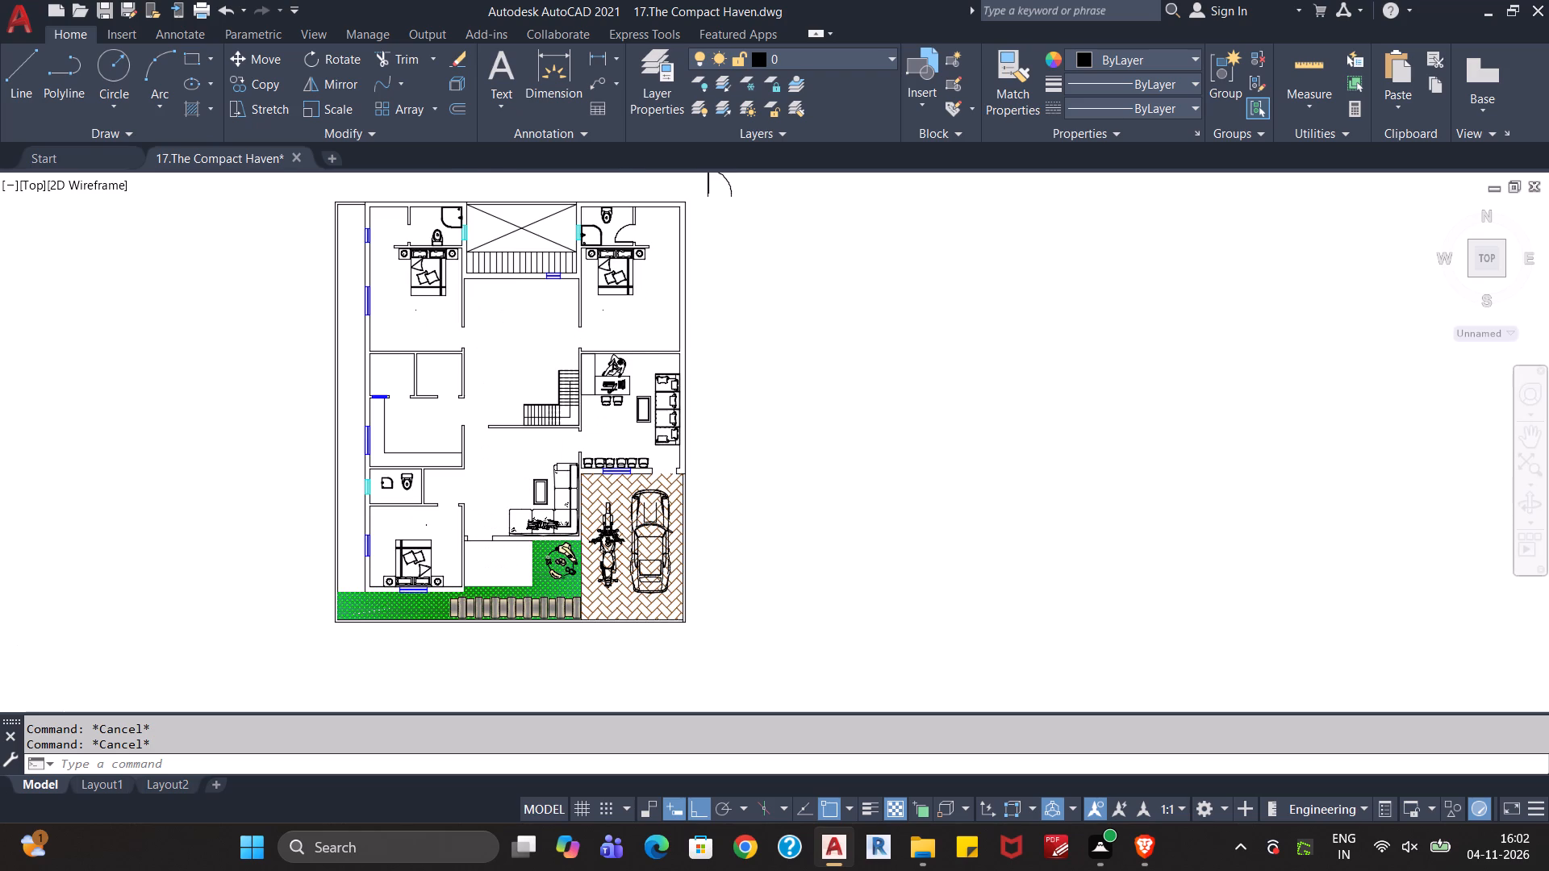
{"action": "scroll", "coordinate": [510, 473], "scroll_direction": "down", "scroll_amount": 1}
{"action": "key", "text": "Escape"}
{"action": "key", "text": "Escape"}
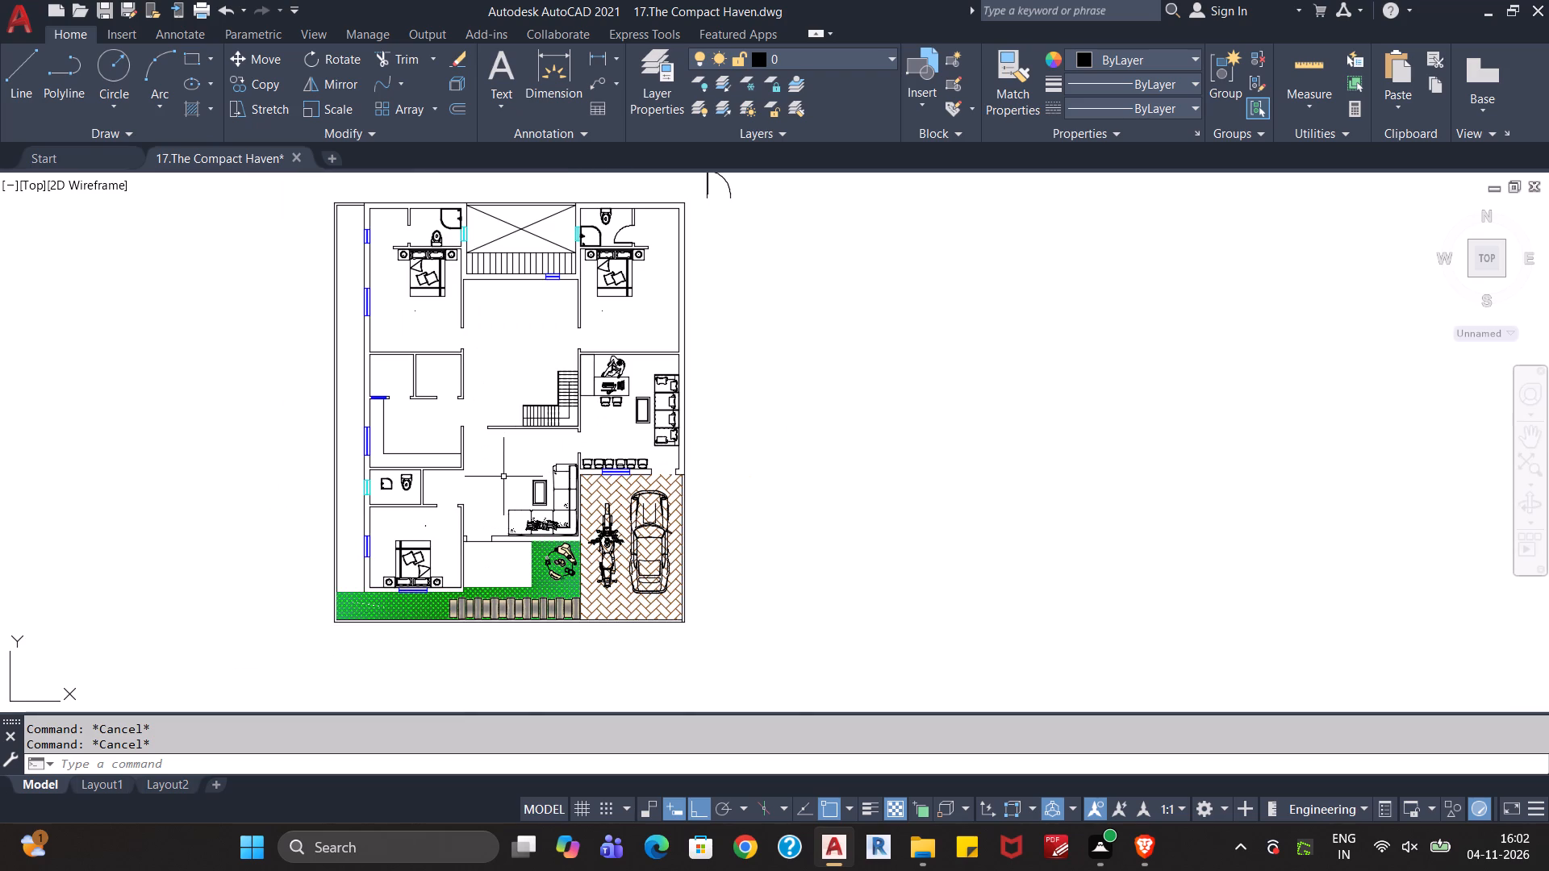
{"action": "middle_click_drag", "start_coordinate": [781, 472], "coordinate": [888, 414]}
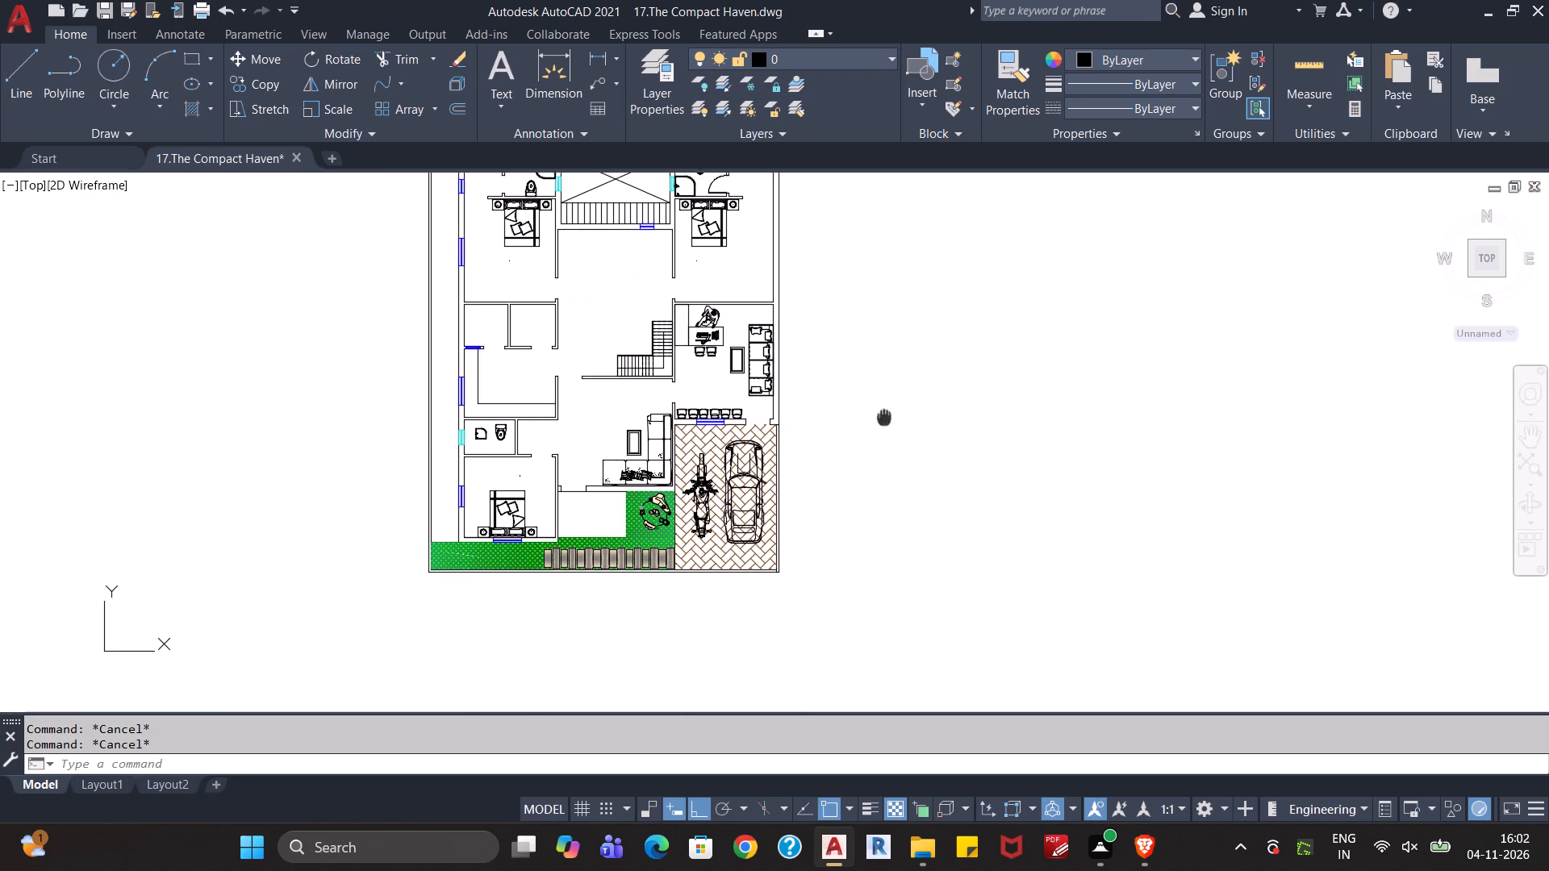
{"action": "middle_click_drag", "start_coordinate": [888, 414], "coordinate": [891, 413]}
{"action": "scroll", "coordinate": [590, 511], "scroll_direction": "up", "scroll_amount": 2}
{"action": "middle_click_drag", "start_coordinate": [617, 507], "coordinate": [617, 467]}
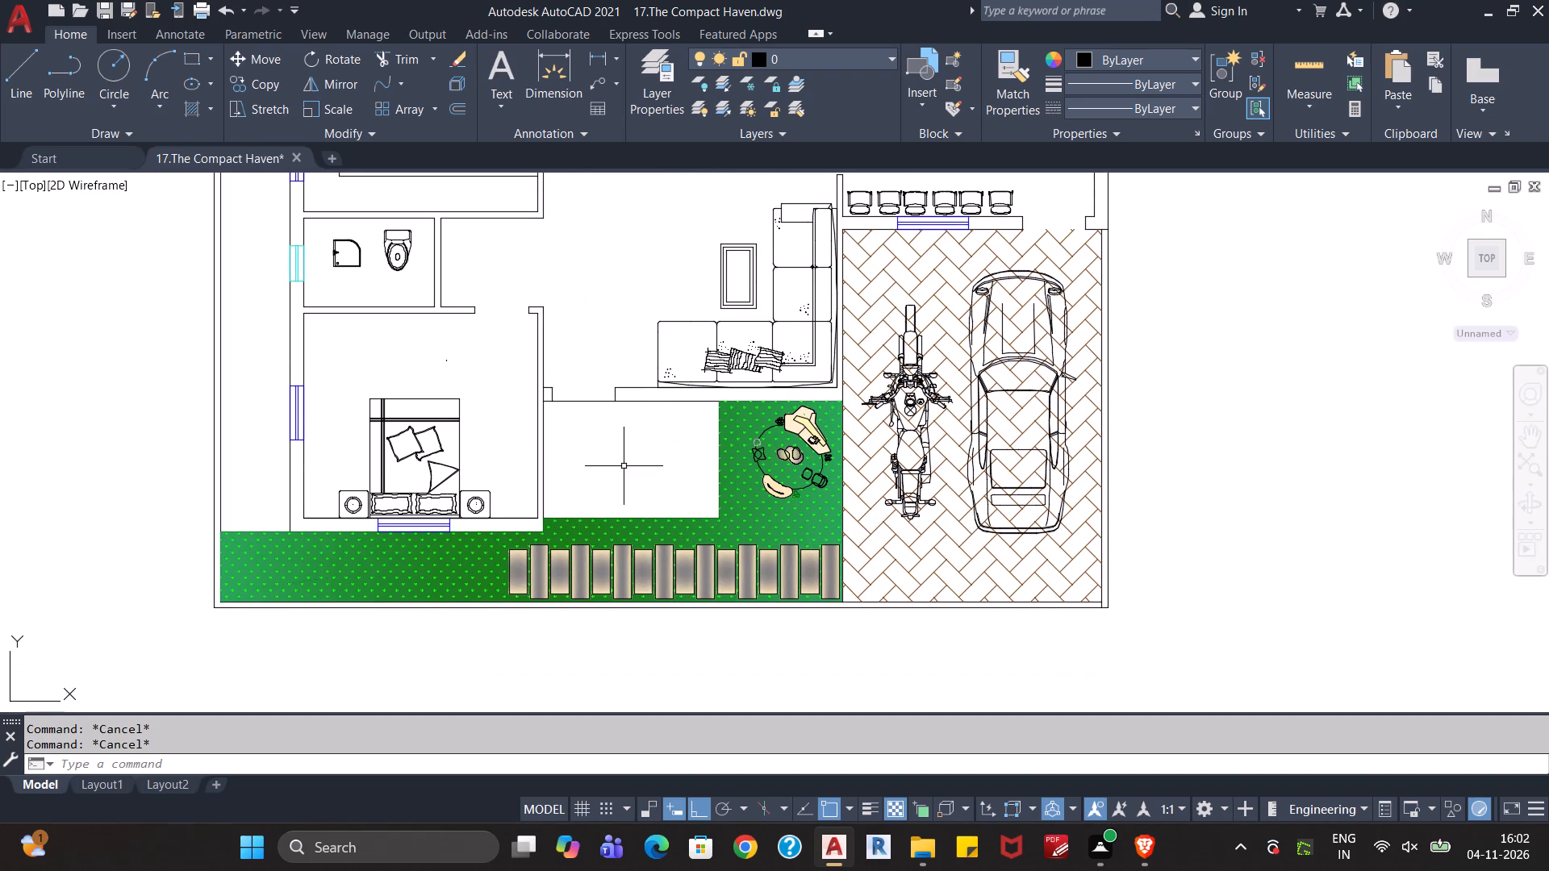
{"action": "scroll", "coordinate": [627, 467], "scroll_direction": "up", "scroll_amount": 1}
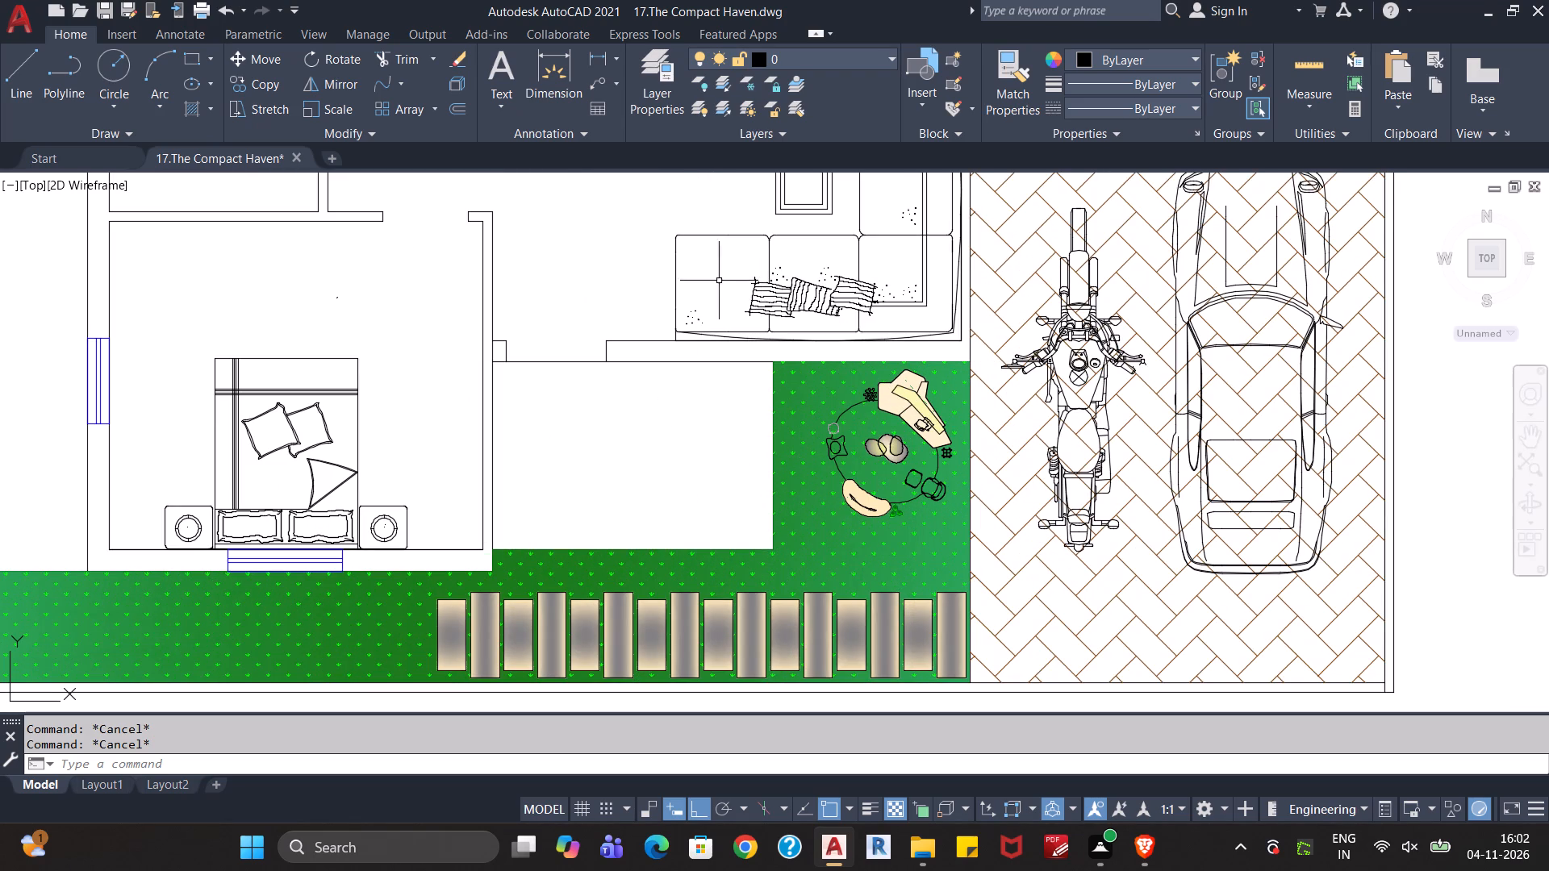
{"action": "scroll", "coordinate": [650, 420], "scroll_direction": "down", "scroll_amount": 1}
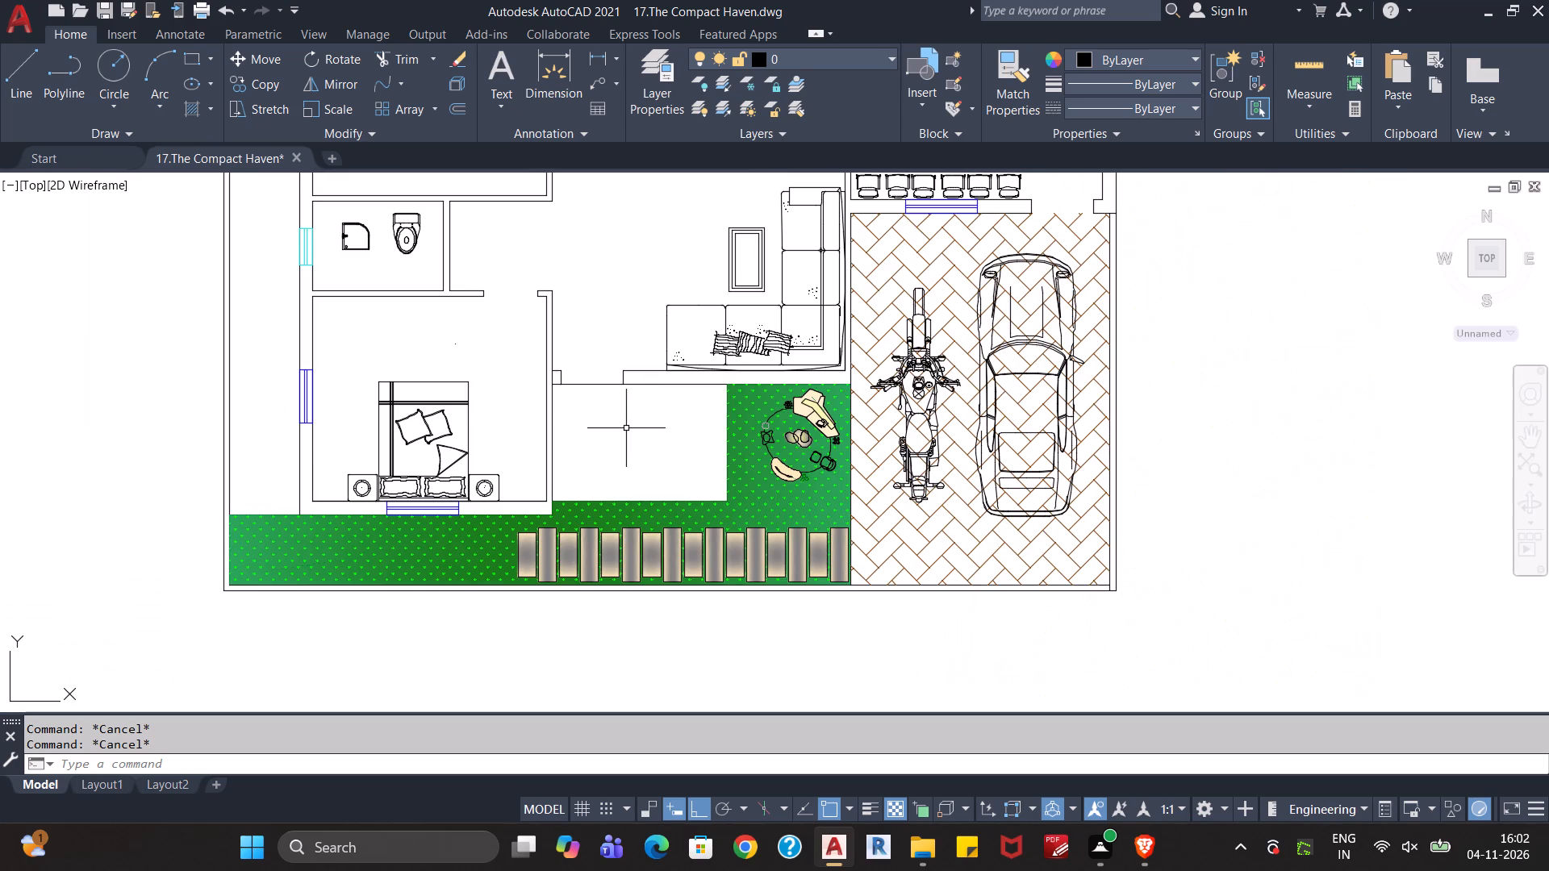
Check the dimensions of the small bathroom north of the southwest bedroom with Quick measure.
{"action": "left_click", "coordinate": [1292, 77]}
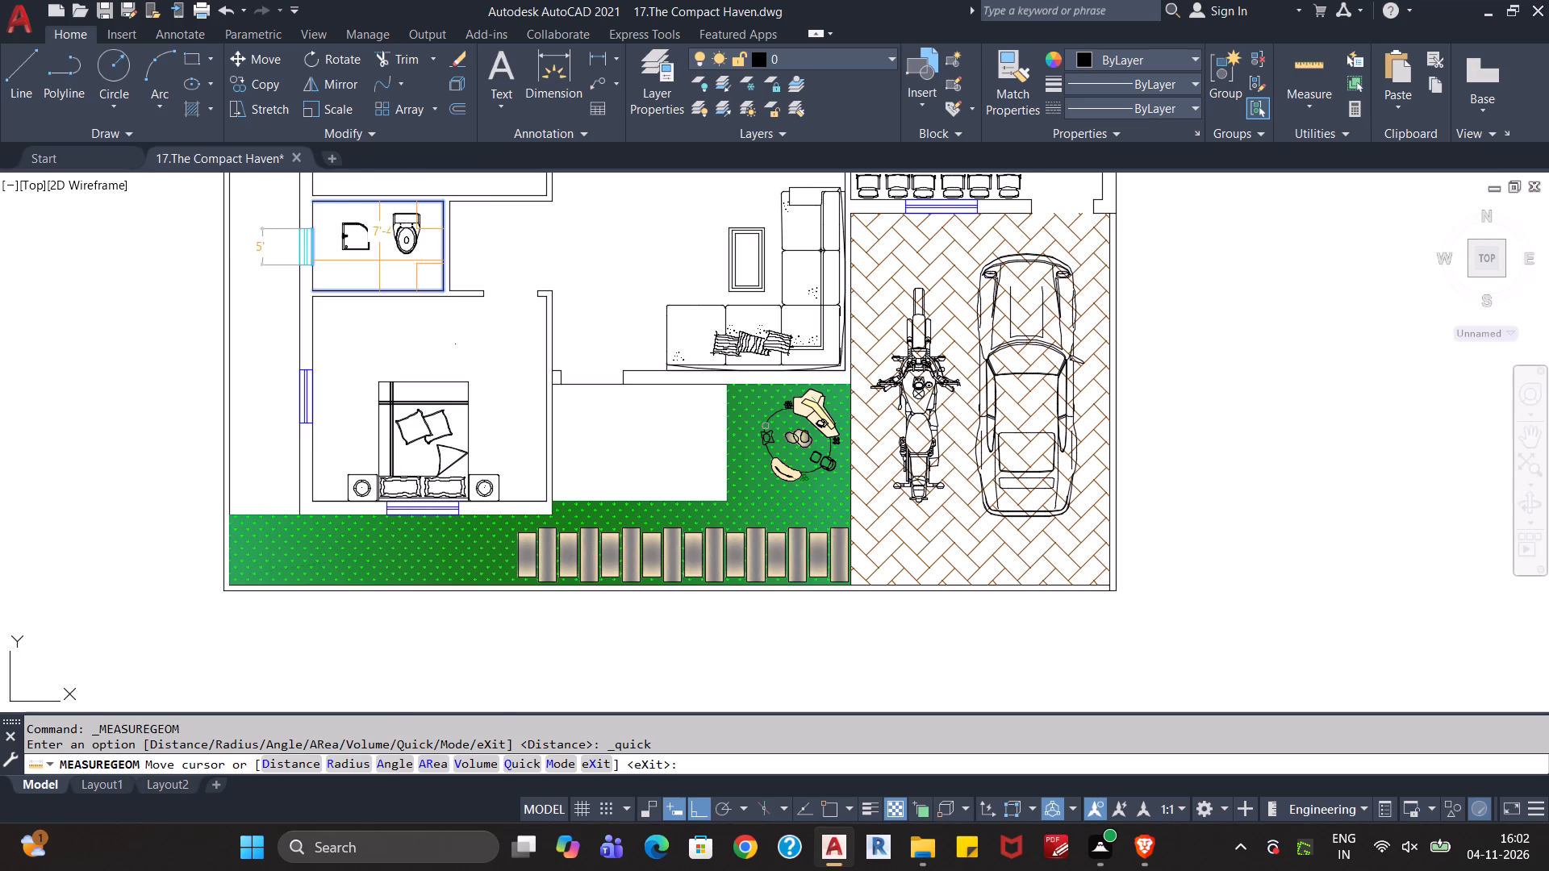
{"action": "key", "text": "Escape"}
{"action": "key", "text": "Escape"}
Examine the floor plan from the southwest bedroom and entrance up to the living area and staircase.
{"action": "scroll", "coordinate": [379, 260], "scroll_direction": "down", "scroll_amount": 2}
{"action": "middle_click_drag", "start_coordinate": [713, 266], "coordinate": [735, 398]}
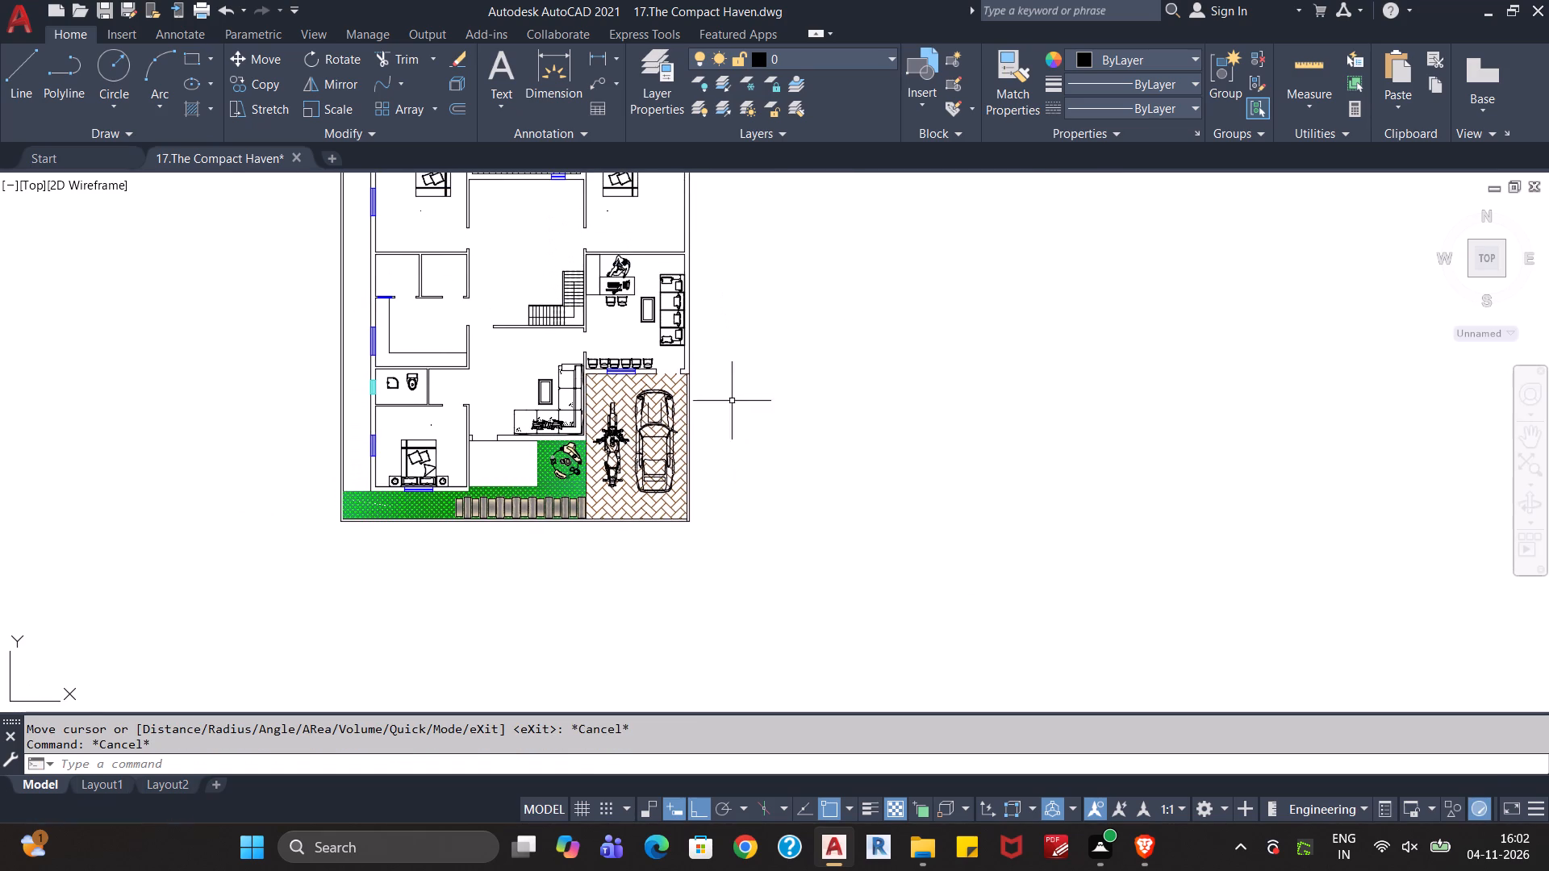
{"action": "scroll", "coordinate": [455, 444], "scroll_direction": "up", "scroll_amount": 2}
{"action": "middle_click_drag", "start_coordinate": [453, 449], "coordinate": [454, 410]}
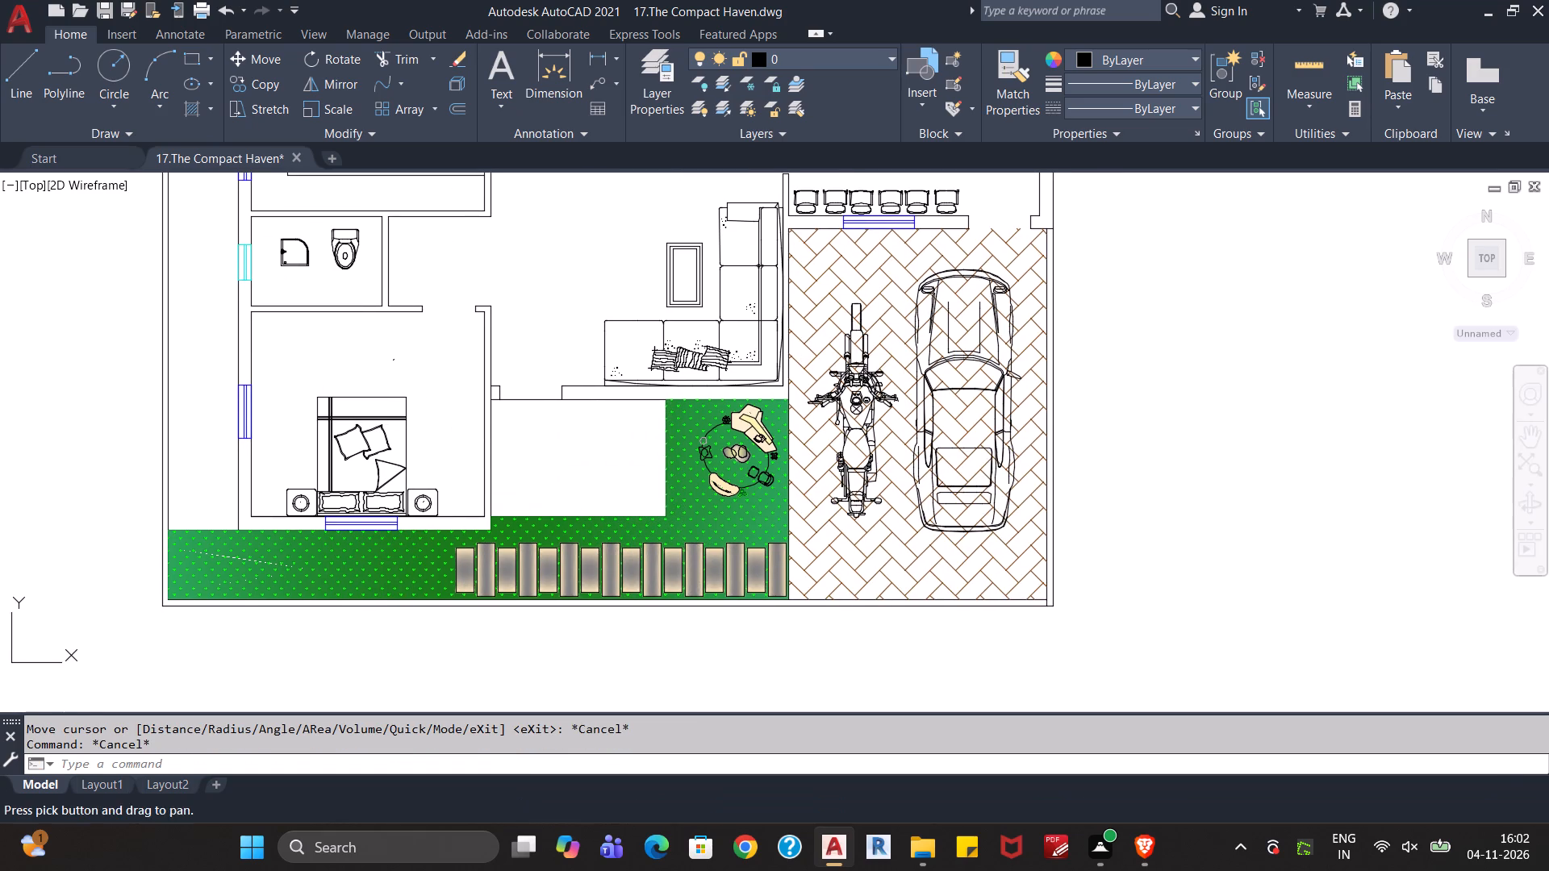
{"action": "scroll", "coordinate": [454, 410], "scroll_direction": "up", "scroll_amount": 1}
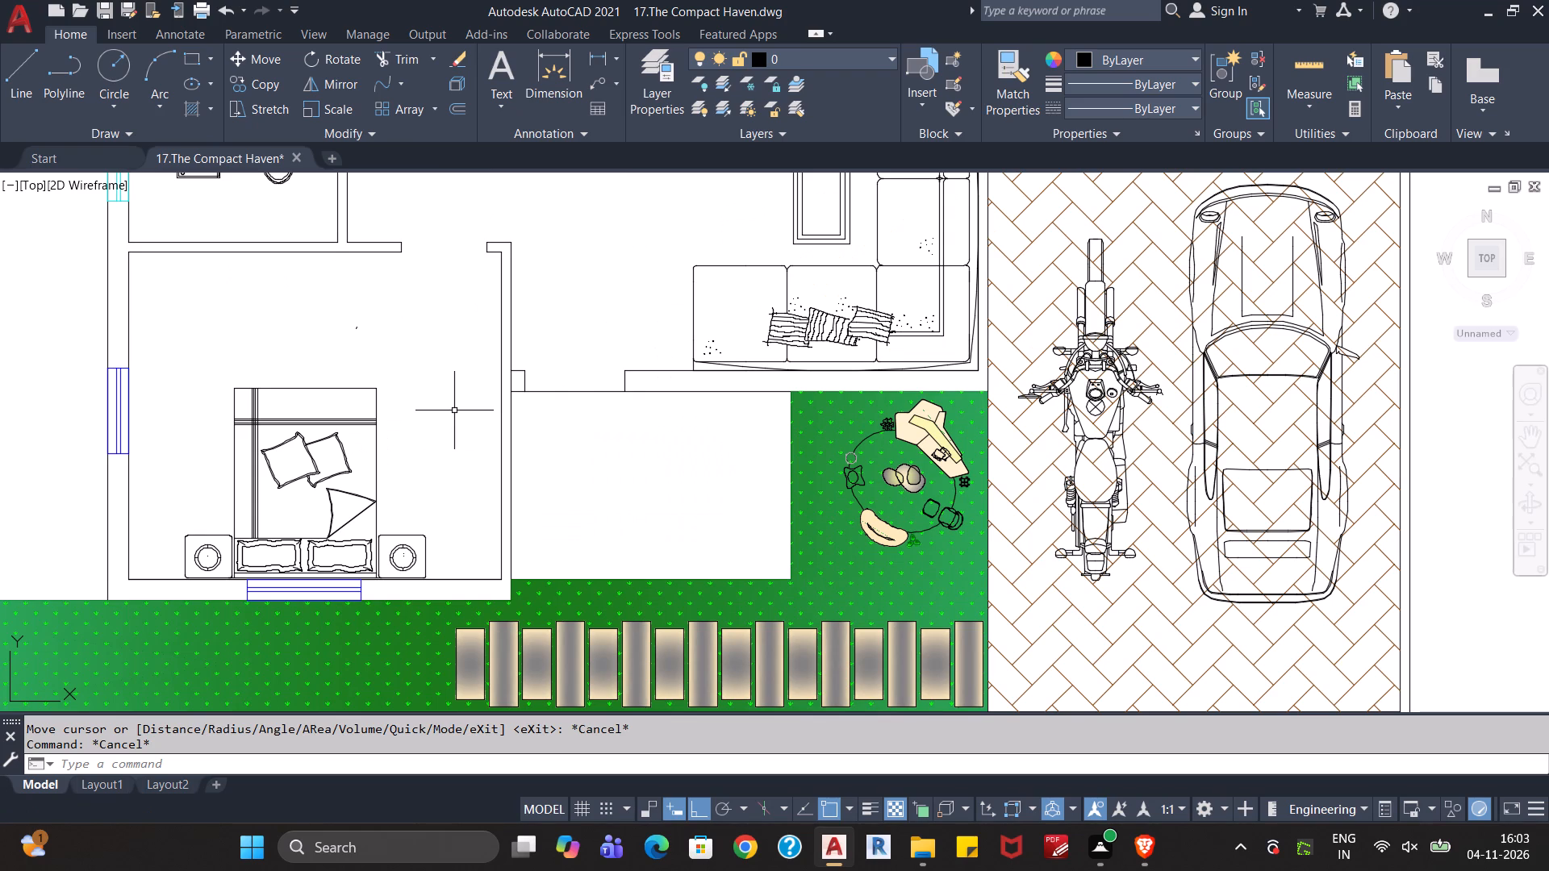
{"action": "scroll", "coordinate": [563, 296], "scroll_direction": "down", "scroll_amount": 2}
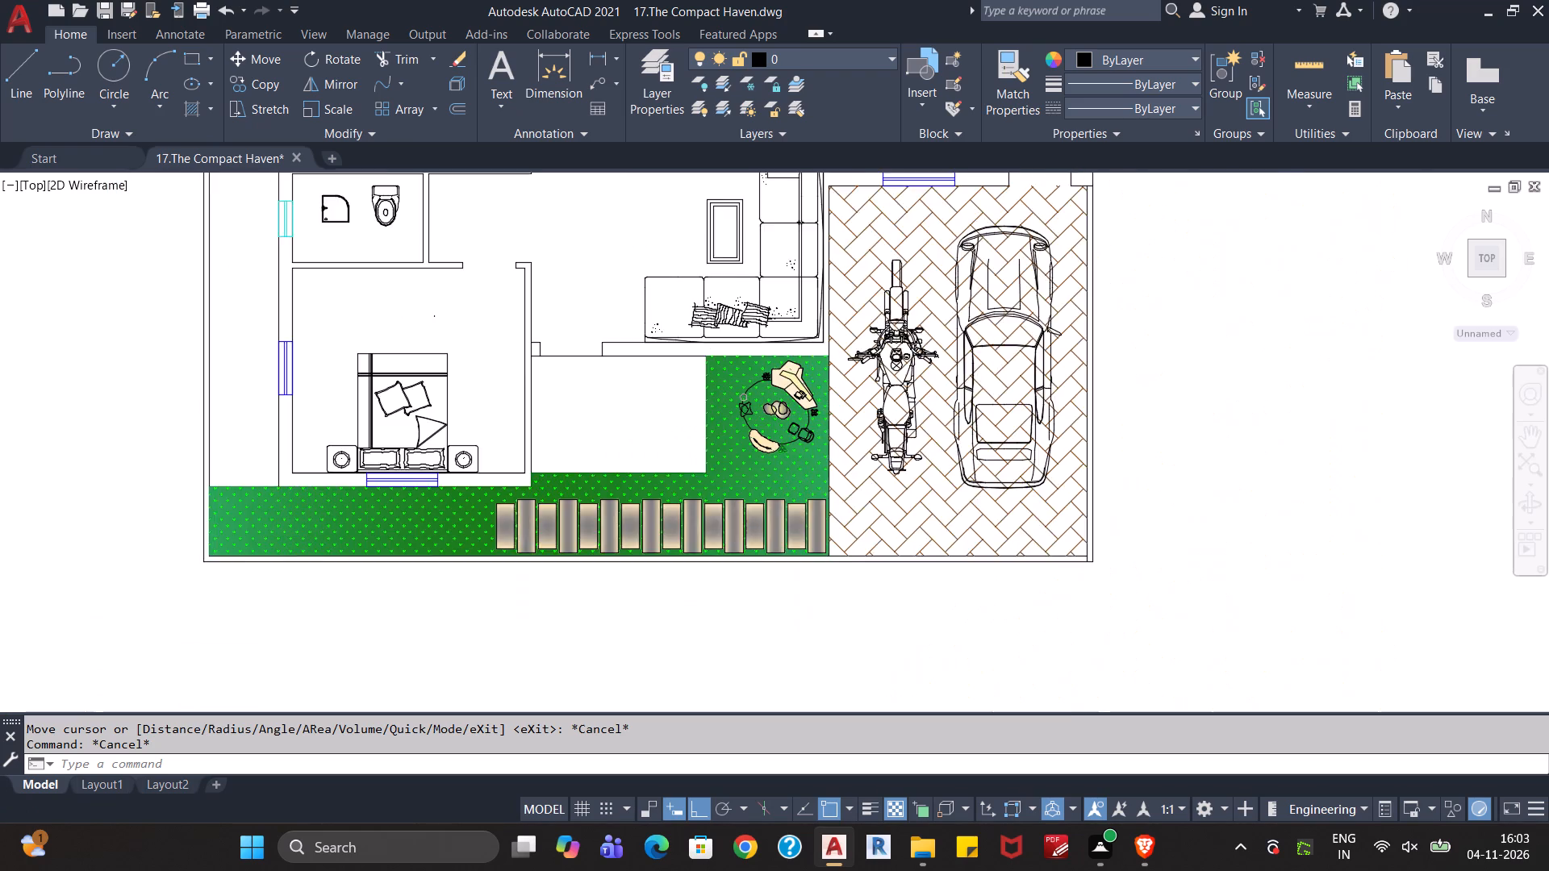
{"action": "middle_click_drag", "start_coordinate": [585, 258], "coordinate": [542, 443]}
{"action": "scroll", "coordinate": [542, 441], "scroll_direction": "down", "scroll_amount": 1}
{"action": "scroll", "coordinate": [560, 426], "scroll_direction": "up", "scroll_amount": 2}
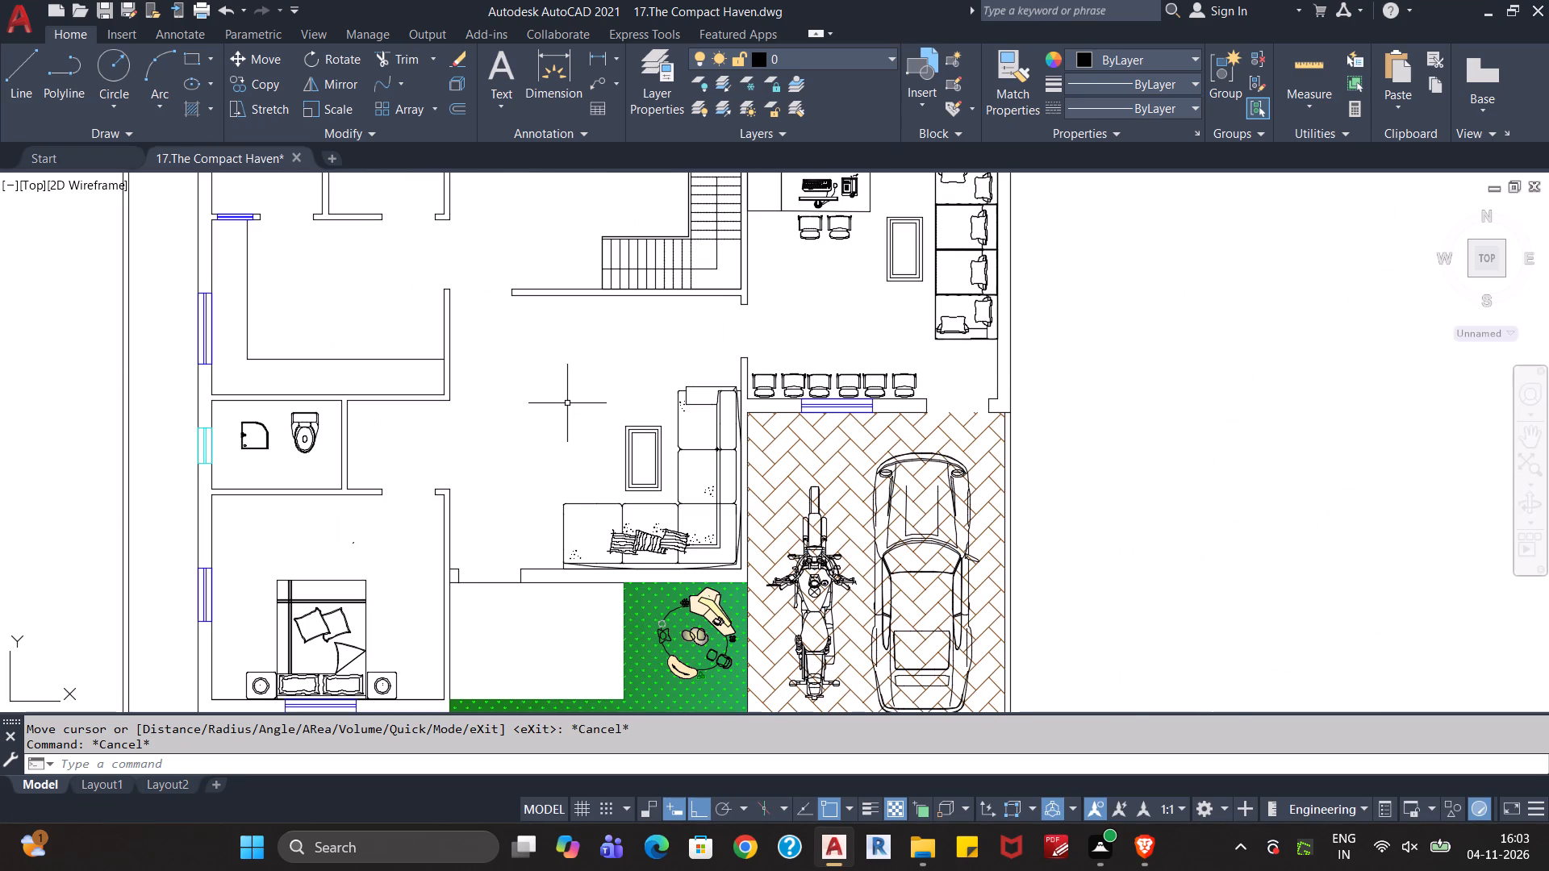
Open the tv_set drawing from the TV set folder of the Blocks library.
{"action": "key", "text": "ctrl+o"}
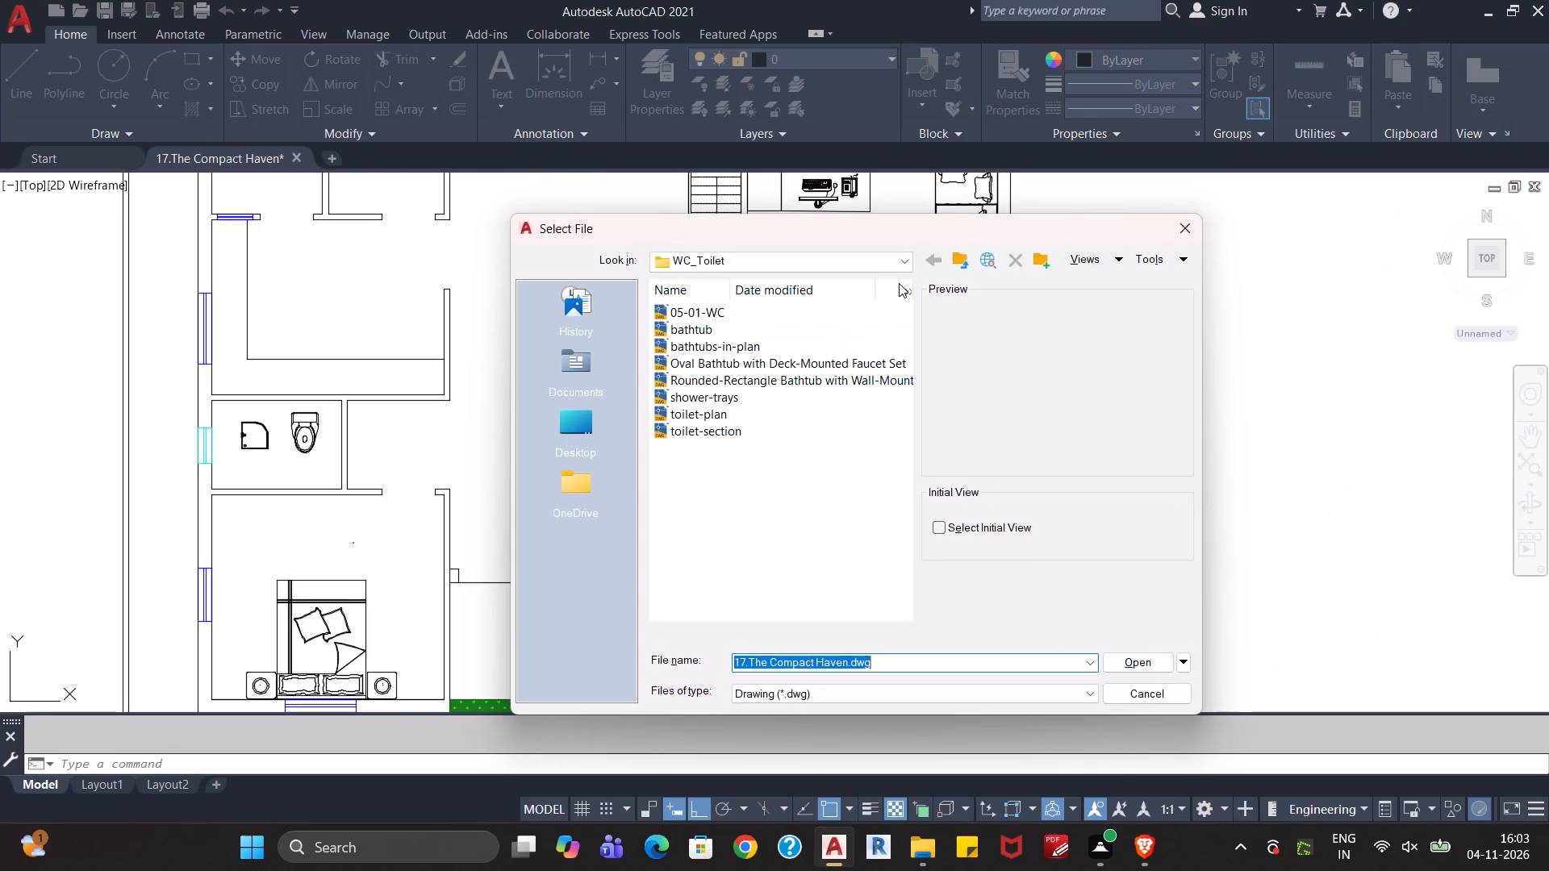
{"action": "left_click", "coordinate": [958, 260]}
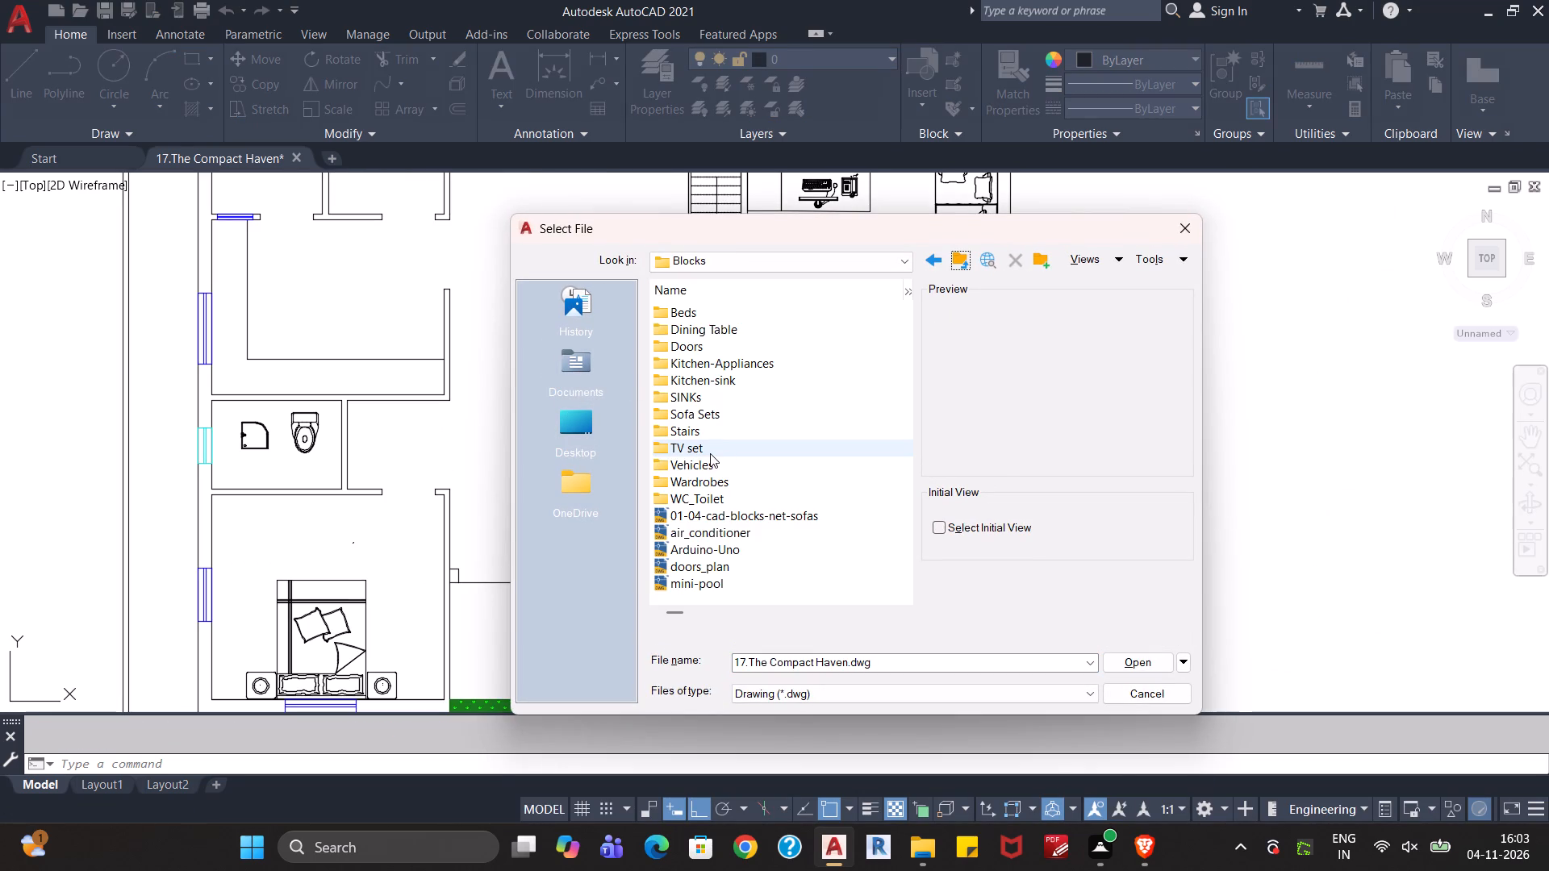
{"action": "double_click", "coordinate": [710, 453]}
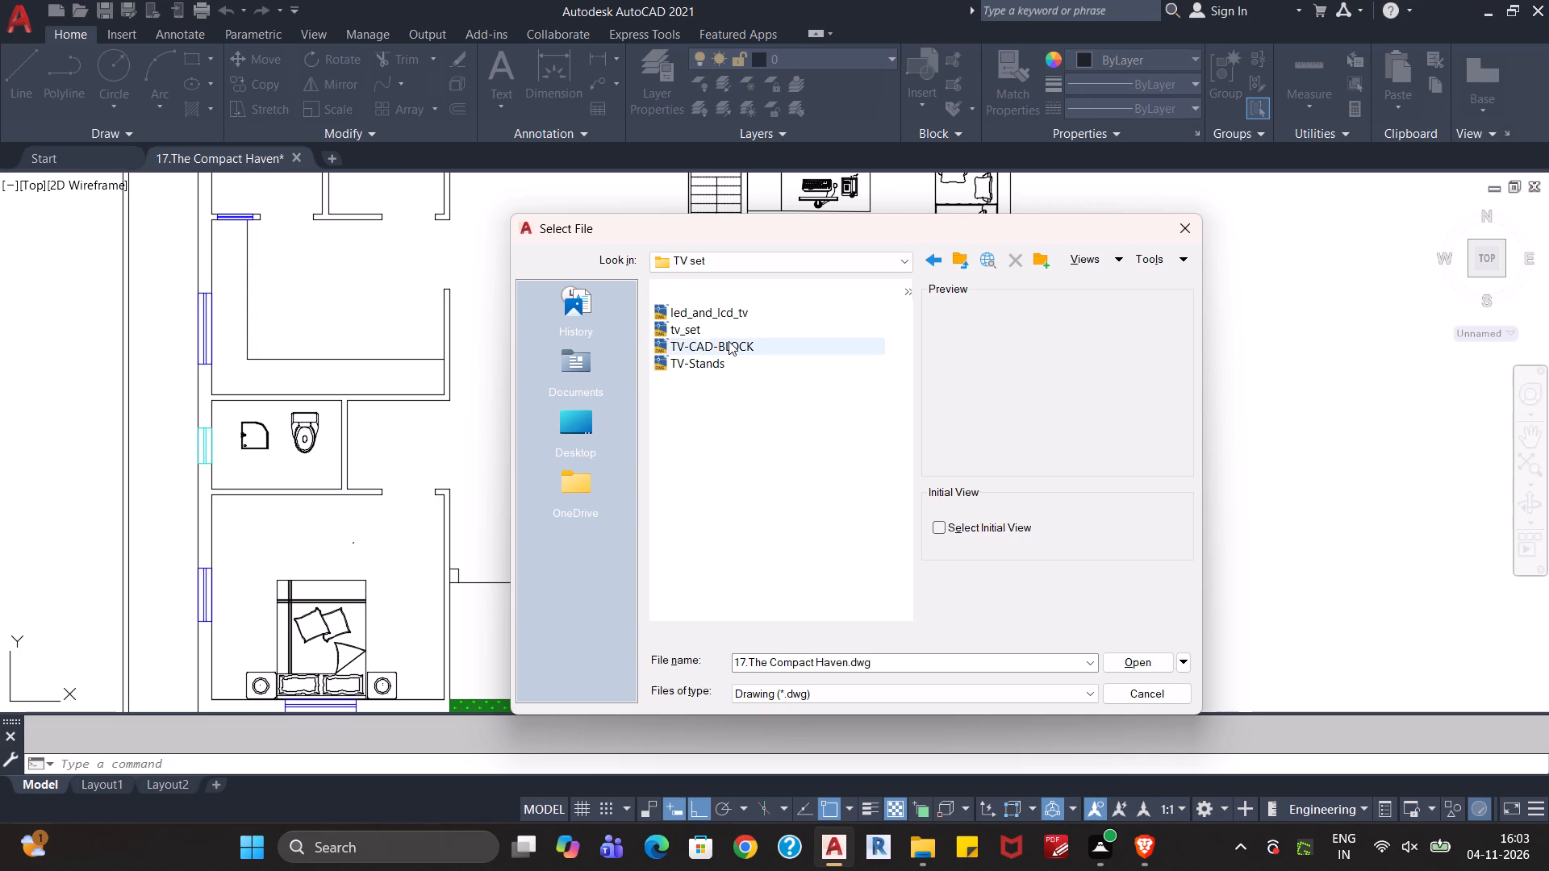
{"action": "left_click", "coordinate": [729, 341]}
{"action": "left_click", "coordinate": [707, 328]}
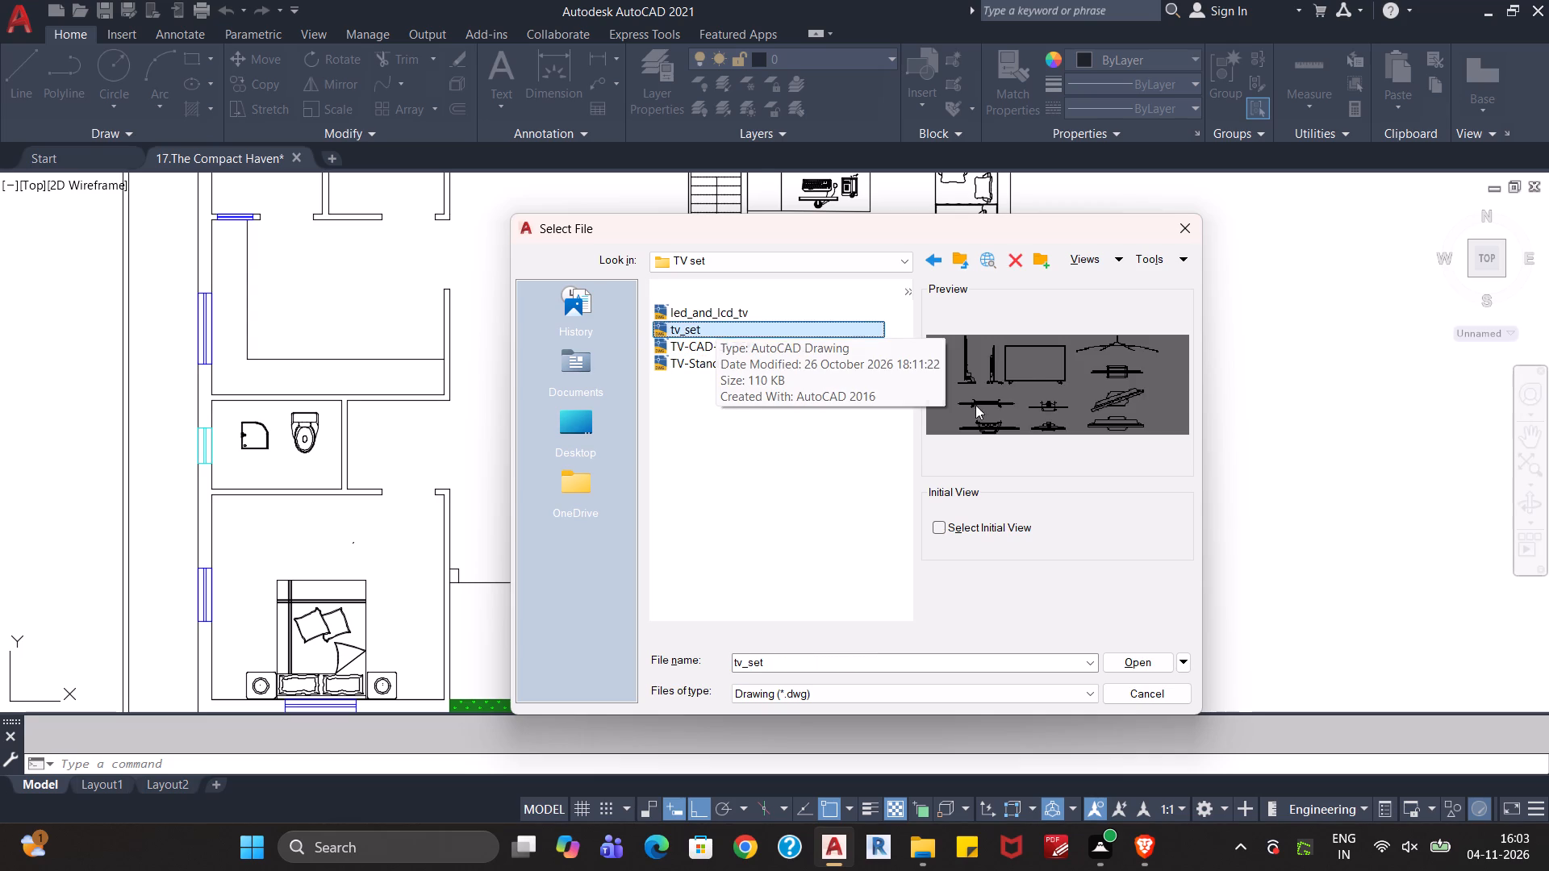
{"action": "left_click", "coordinate": [1117, 667]}
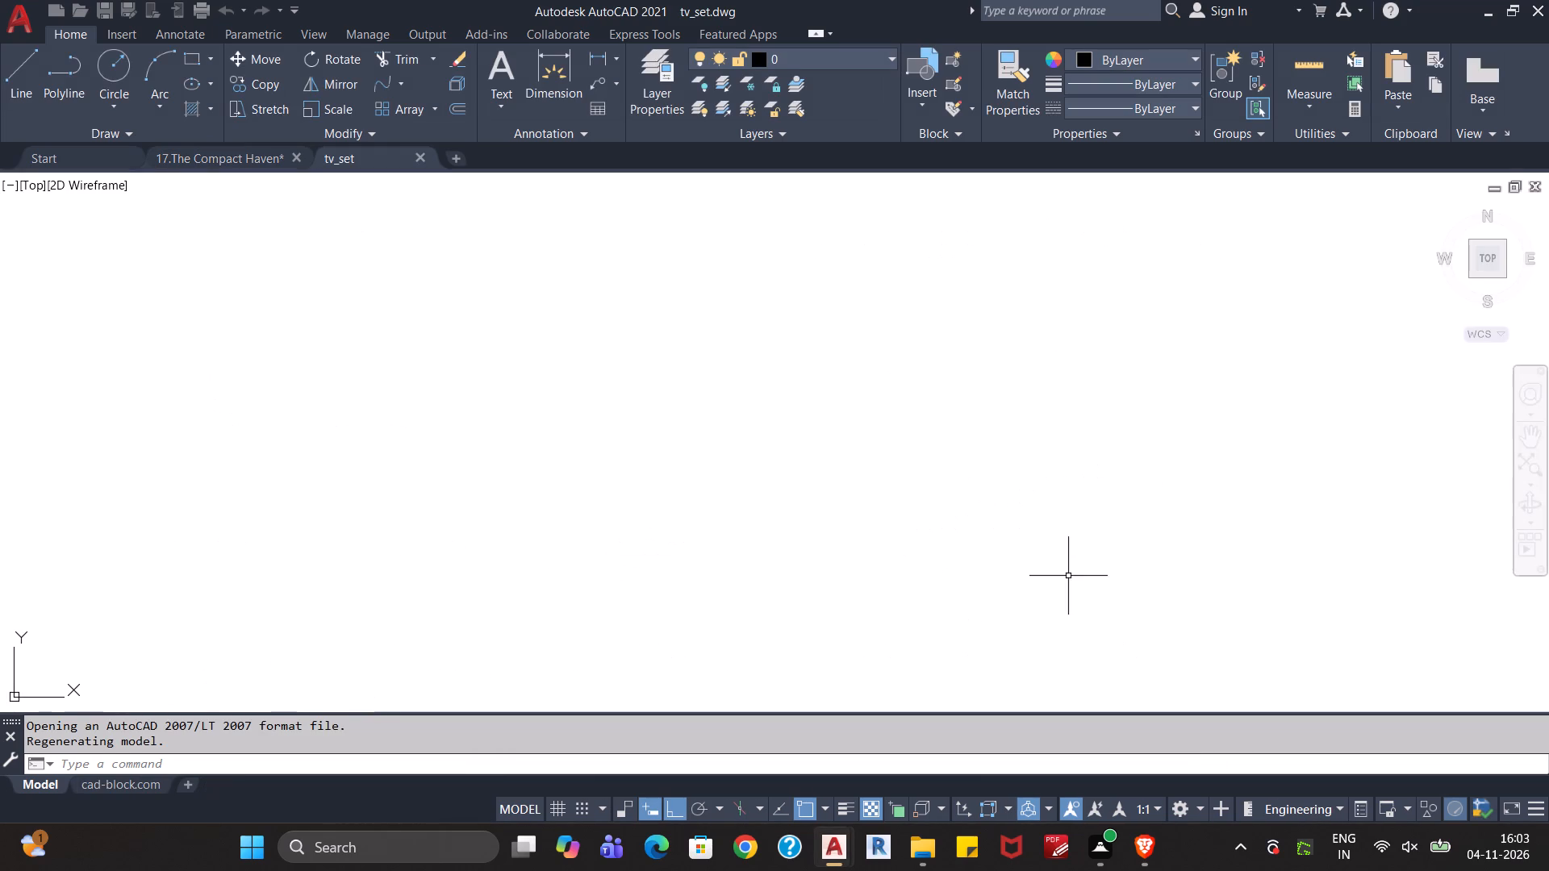
Copy the plan-view television with four splayed legs and paste it into the Compact Haven drawing, in the empty space east of the plan.
{"action": "middle_click_drag", "start_coordinate": [1154, 603], "coordinate": [1136, 535]}
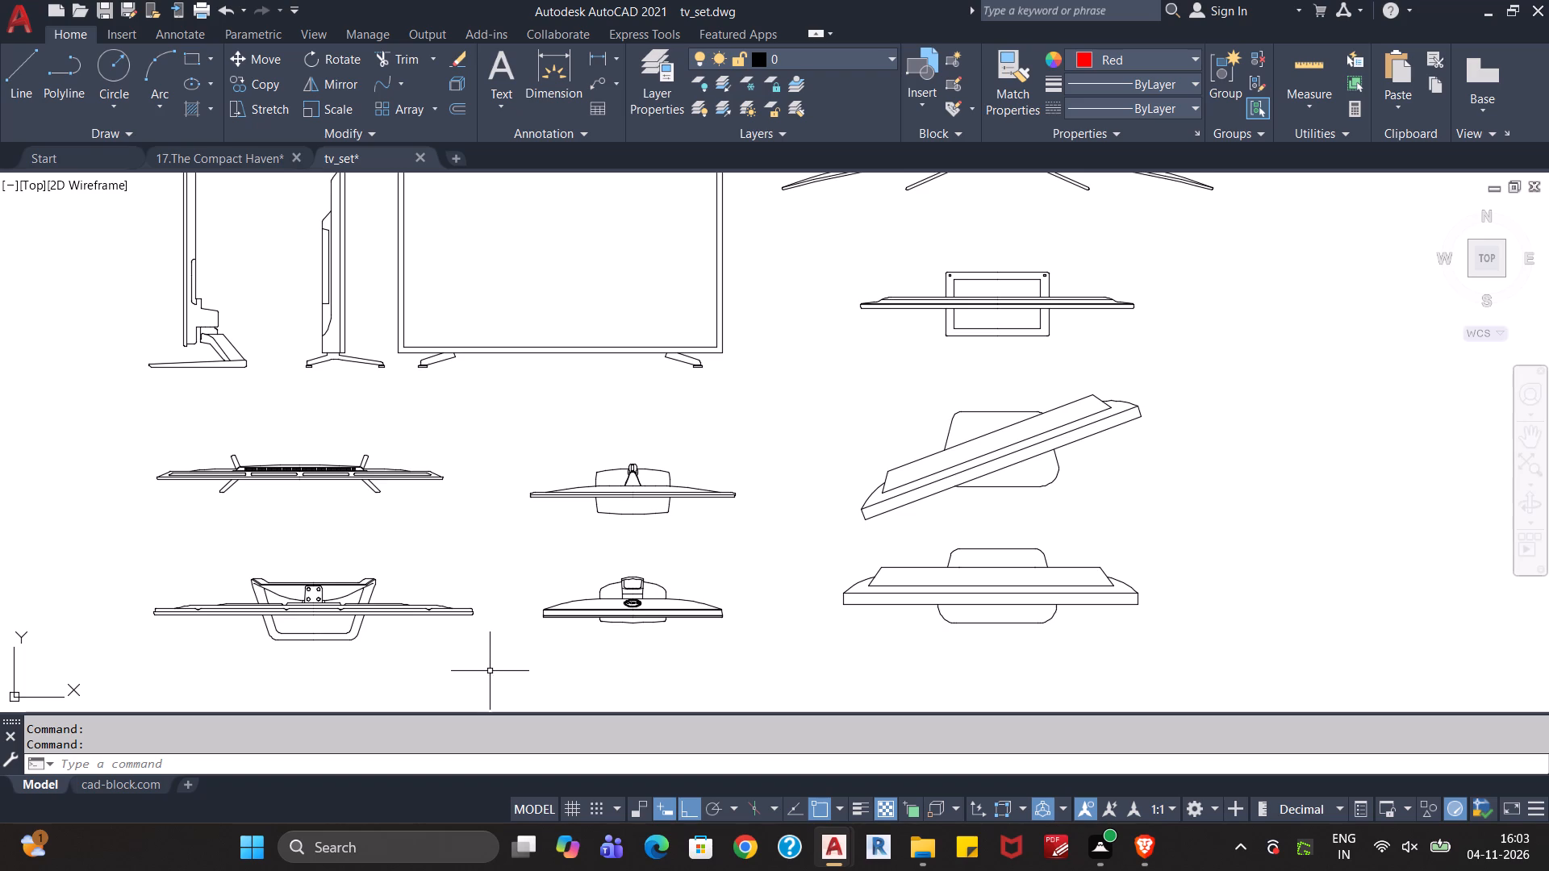
{"action": "middle_click_drag", "start_coordinate": [490, 671], "coordinate": [797, 625]}
{"action": "left_click", "coordinate": [773, 397]}
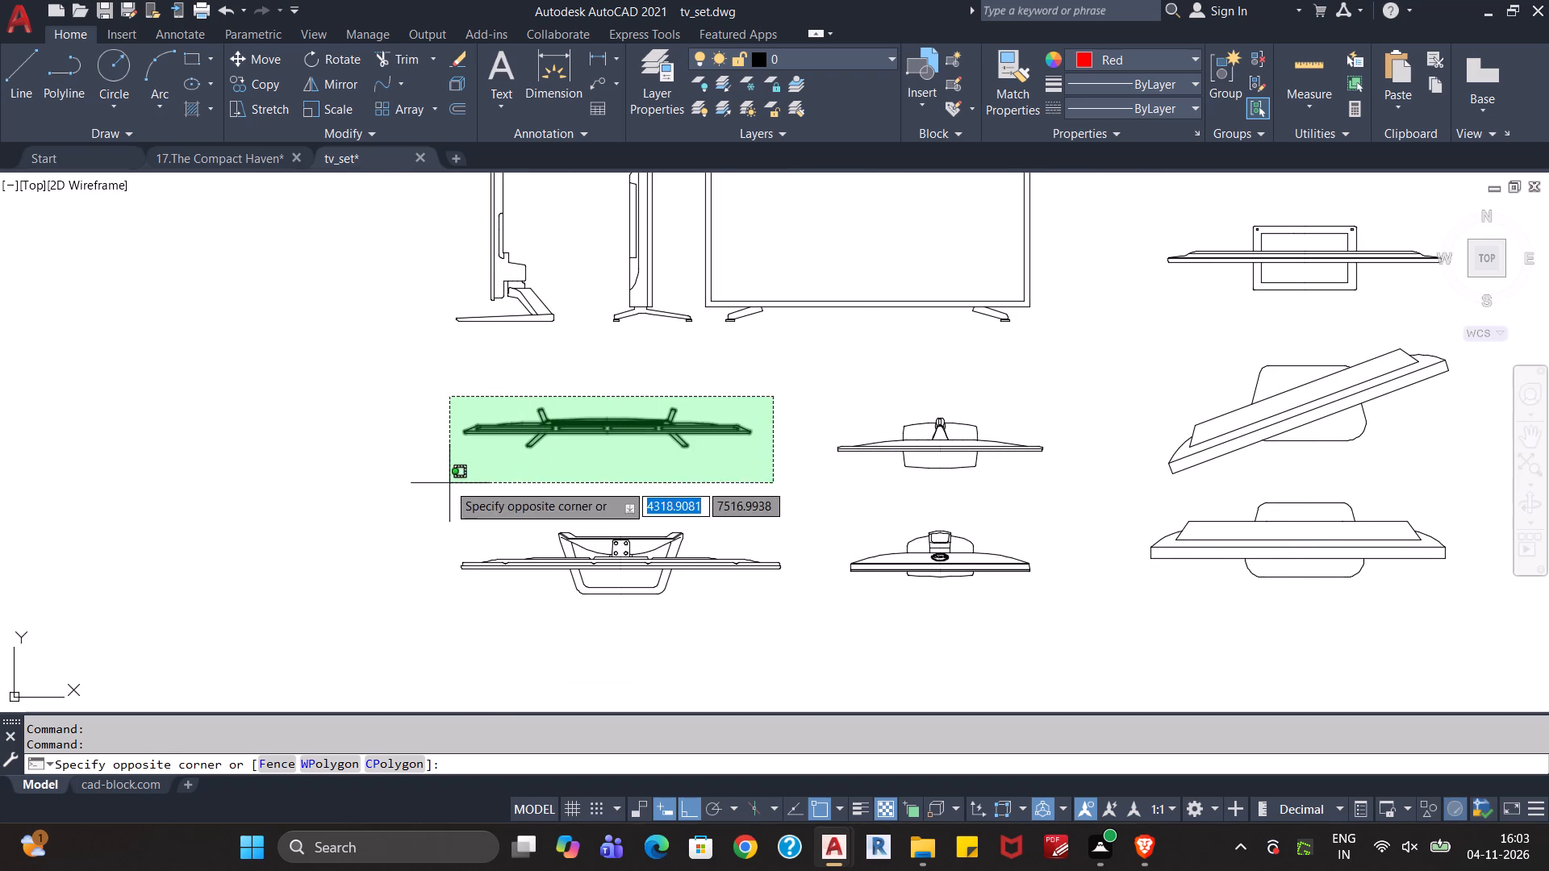
{"action": "left_click", "coordinate": [436, 486]}
{"action": "key", "text": "ctrl+c"}
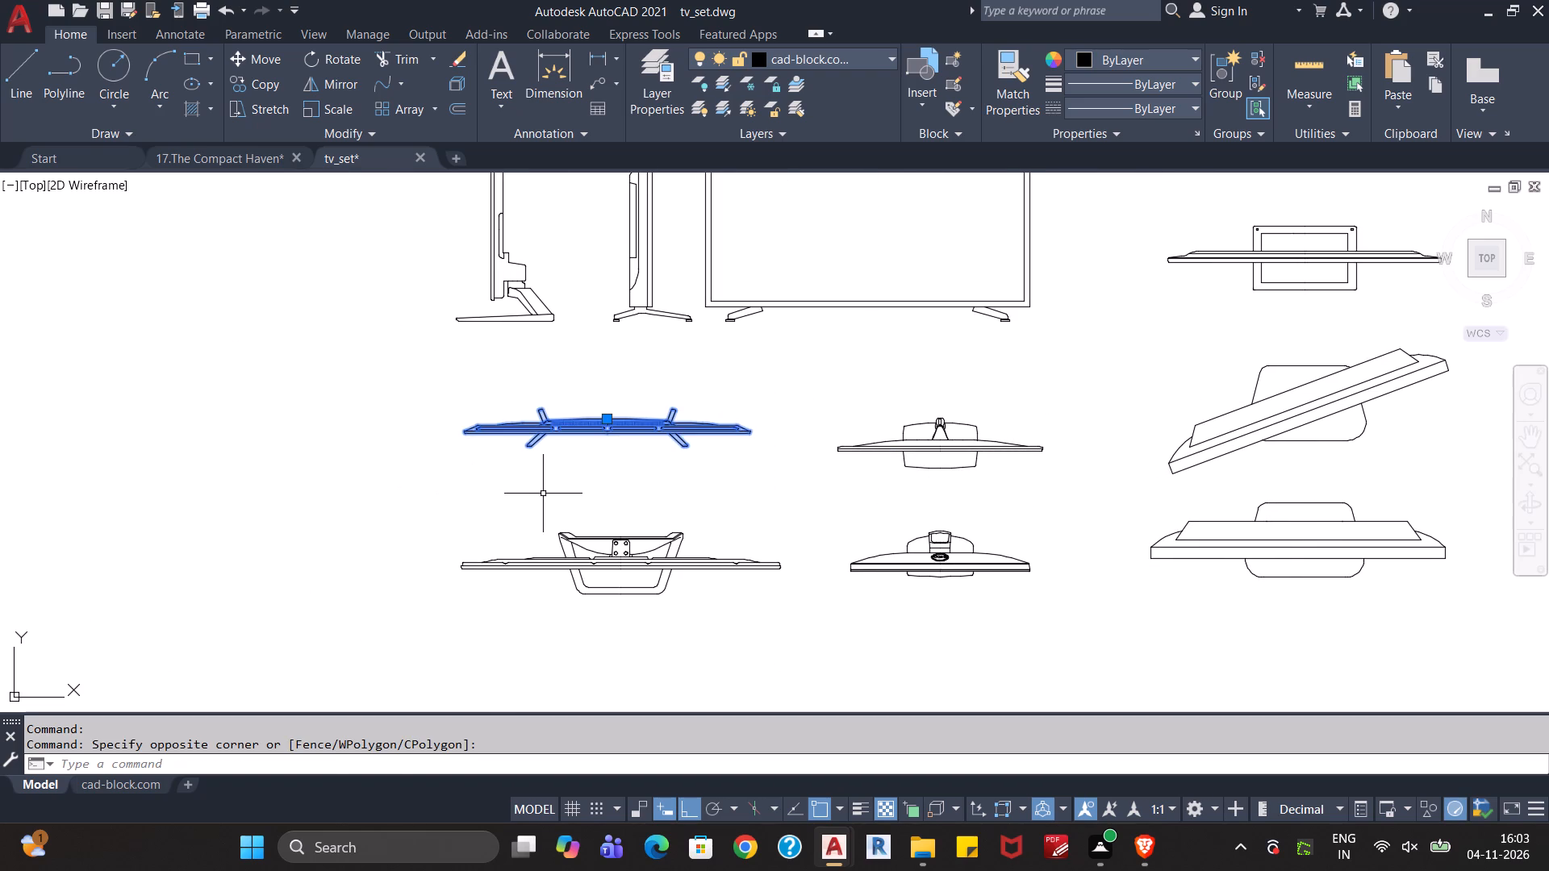
{"action": "left_click", "coordinate": [259, 154]}
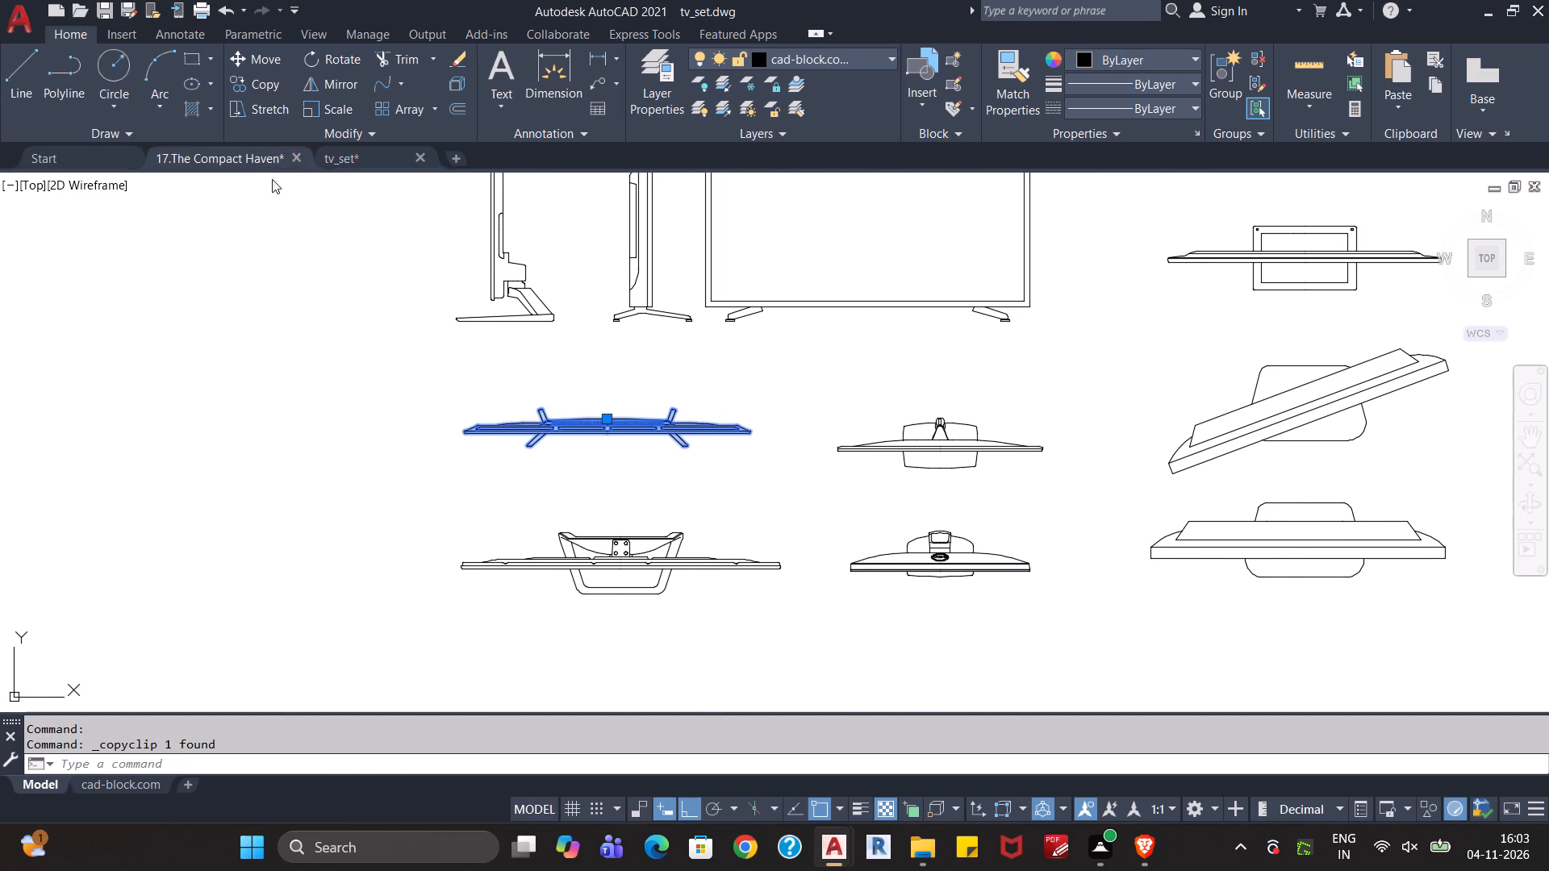
{"action": "scroll", "coordinate": [671, 382], "scroll_direction": "down", "scroll_amount": 4}
{"action": "middle_click_drag", "start_coordinate": [904, 360], "coordinate": [872, 360]}
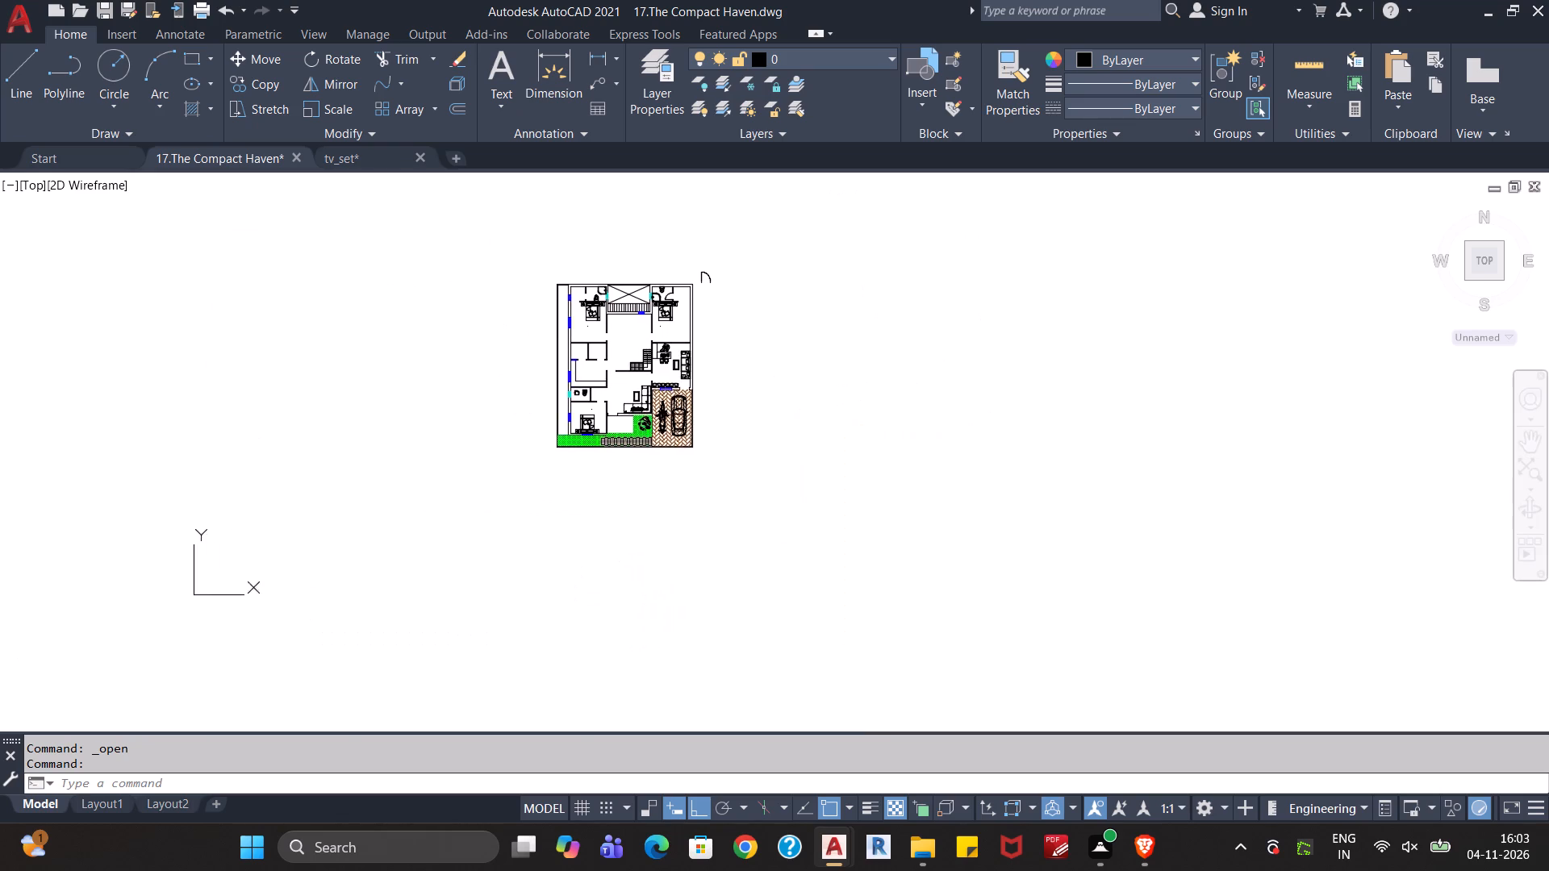
{"action": "middle_click_drag", "start_coordinate": [872, 360], "coordinate": [790, 385]}
{"action": "key", "text": "ctrl+v"}
{"action": "left_click", "coordinate": [812, 405]}
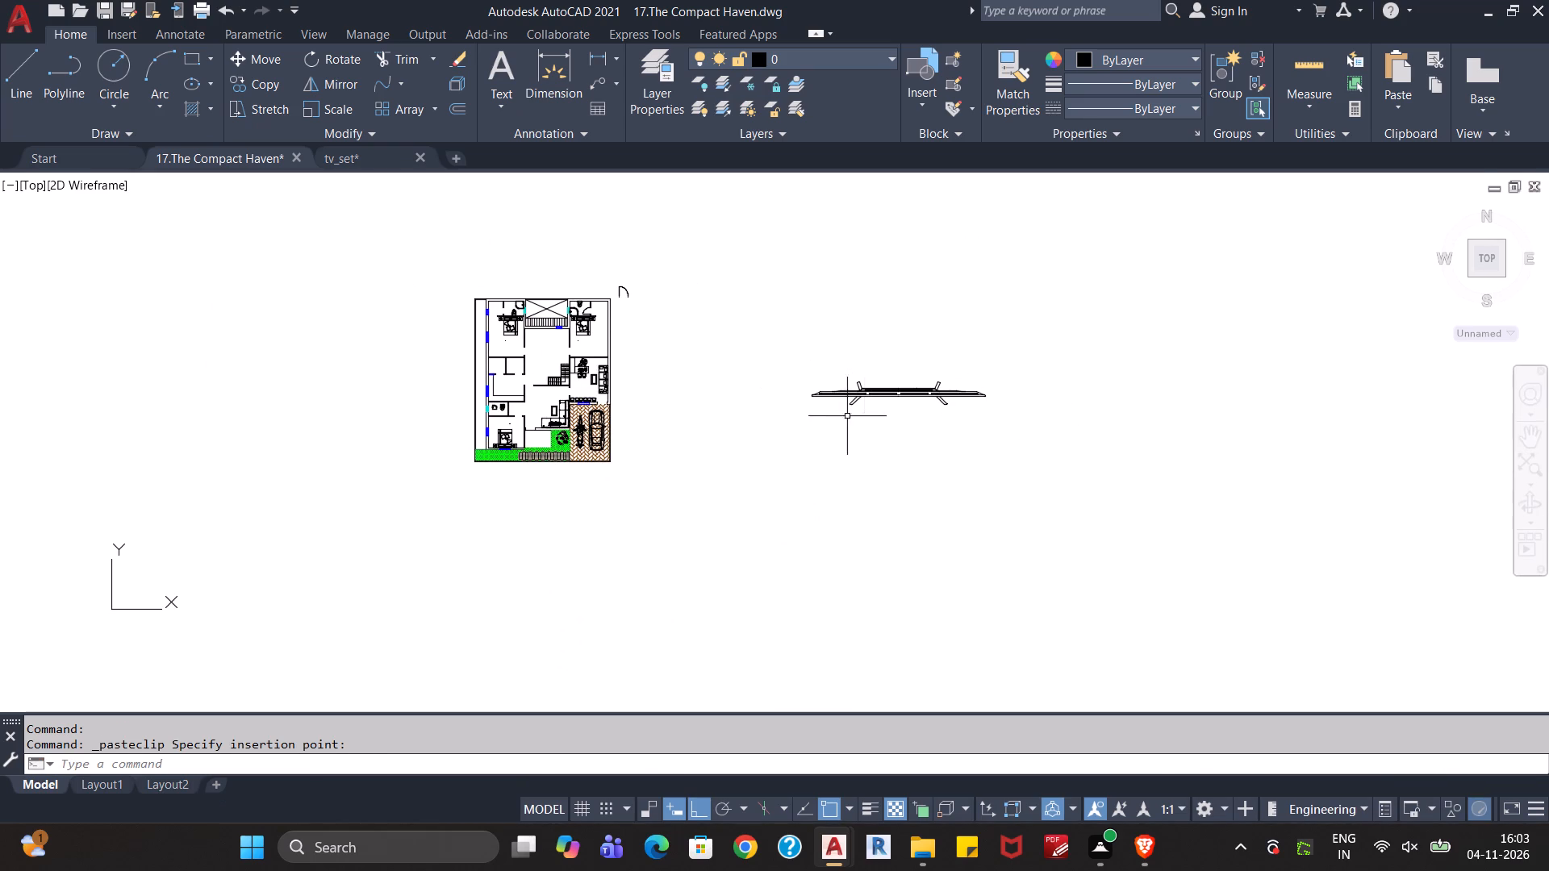
Scale the pasted television by reference from its west end, using its full width as the reference length.
{"action": "left_click", "coordinate": [951, 390]}
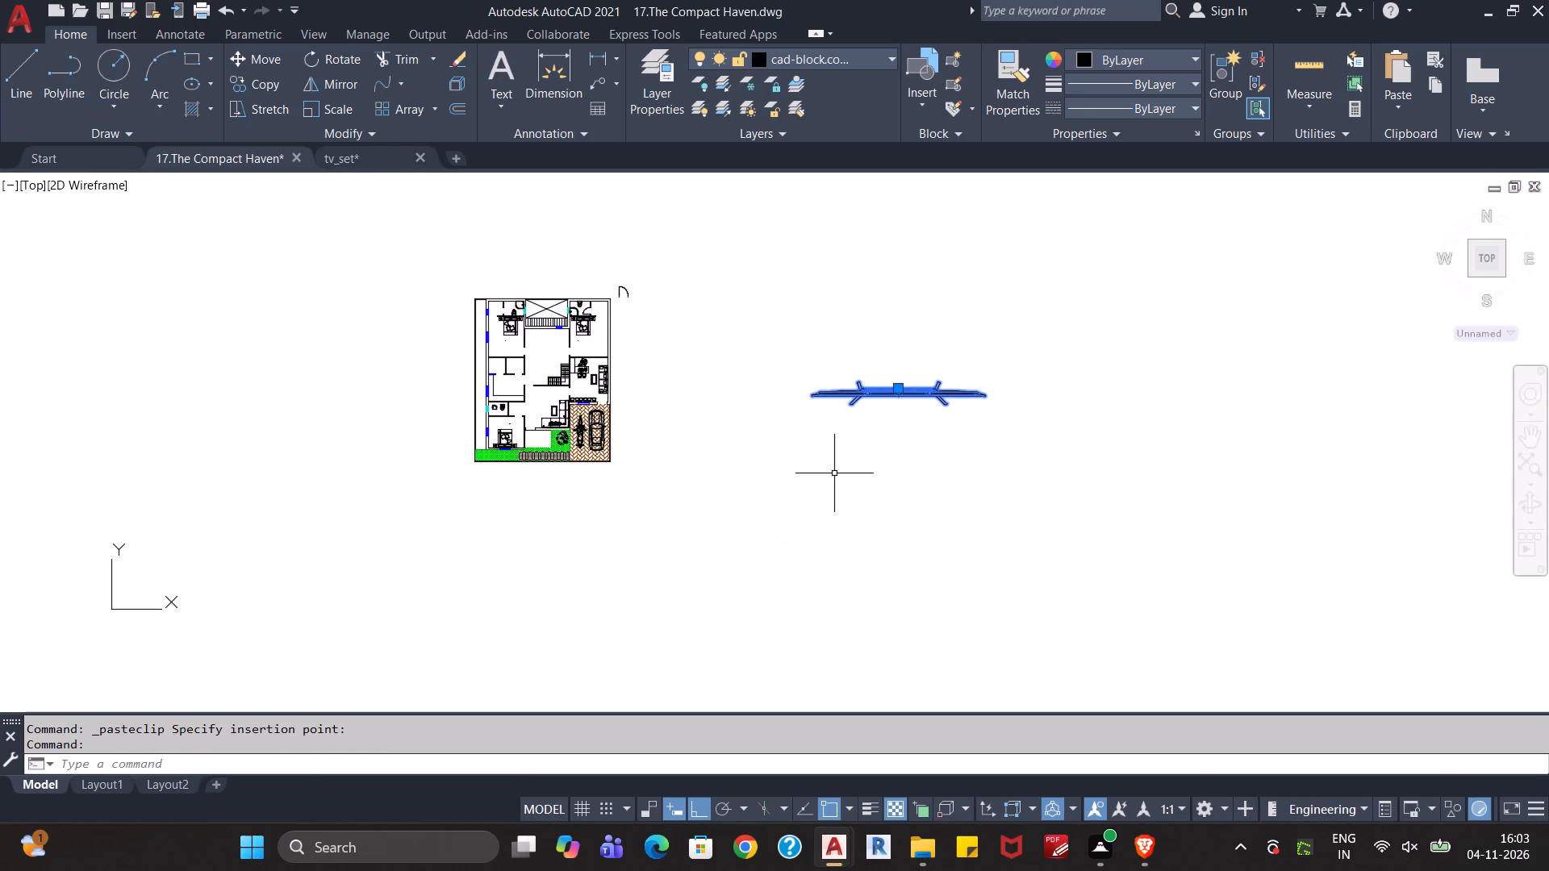
{"action": "type", "text": "sc"}
{"action": "key", "text": "Return"}
{"action": "left_click", "coordinate": [809, 402]}
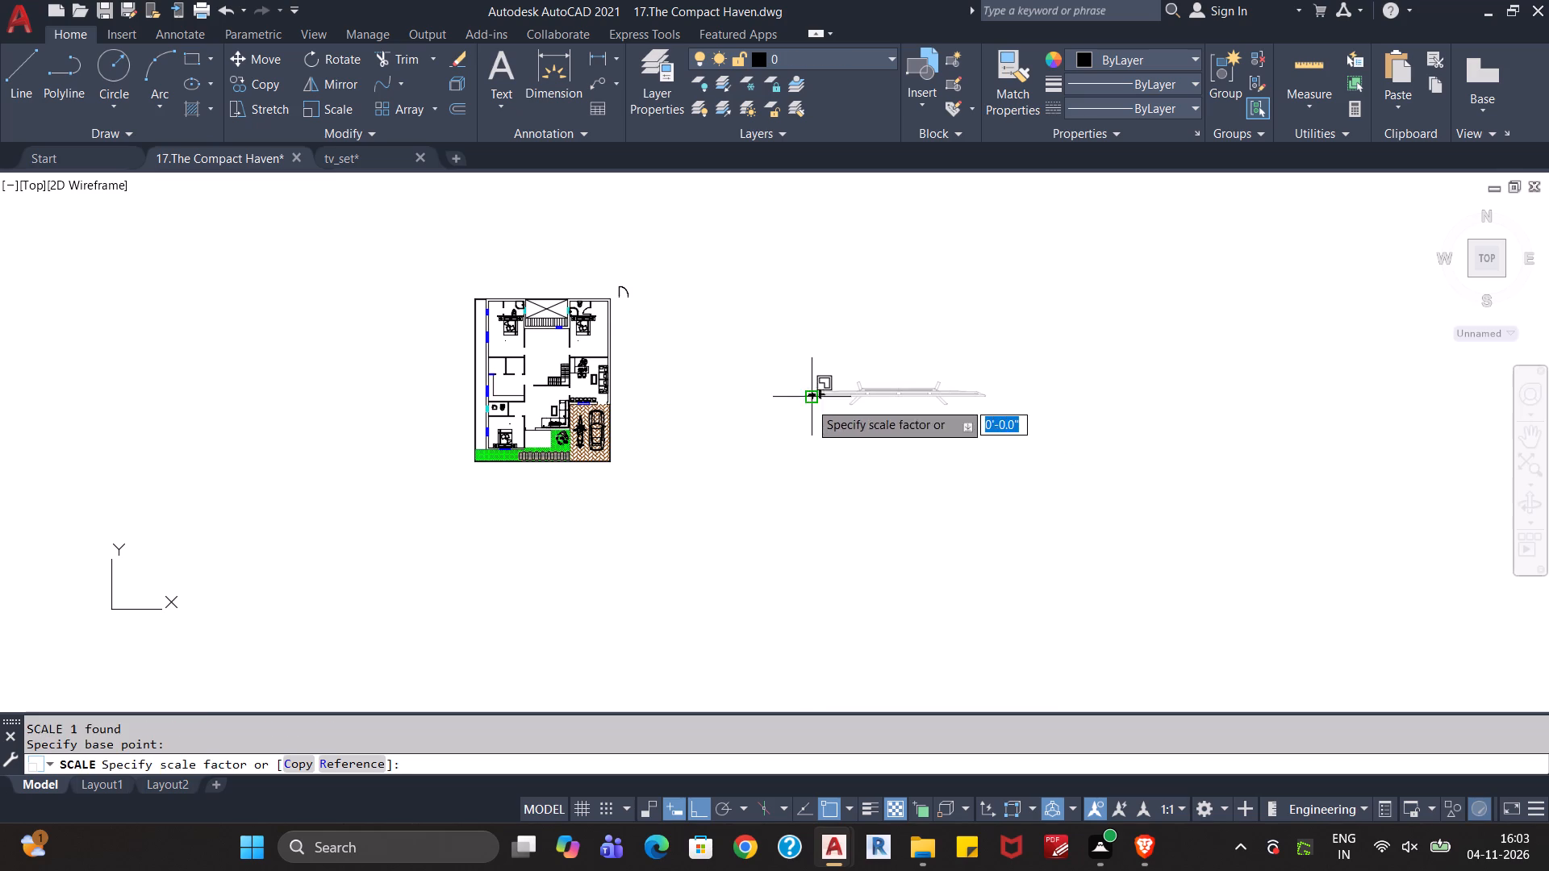
{"action": "key", "text": "r"}
{"action": "key", "text": "Return"}
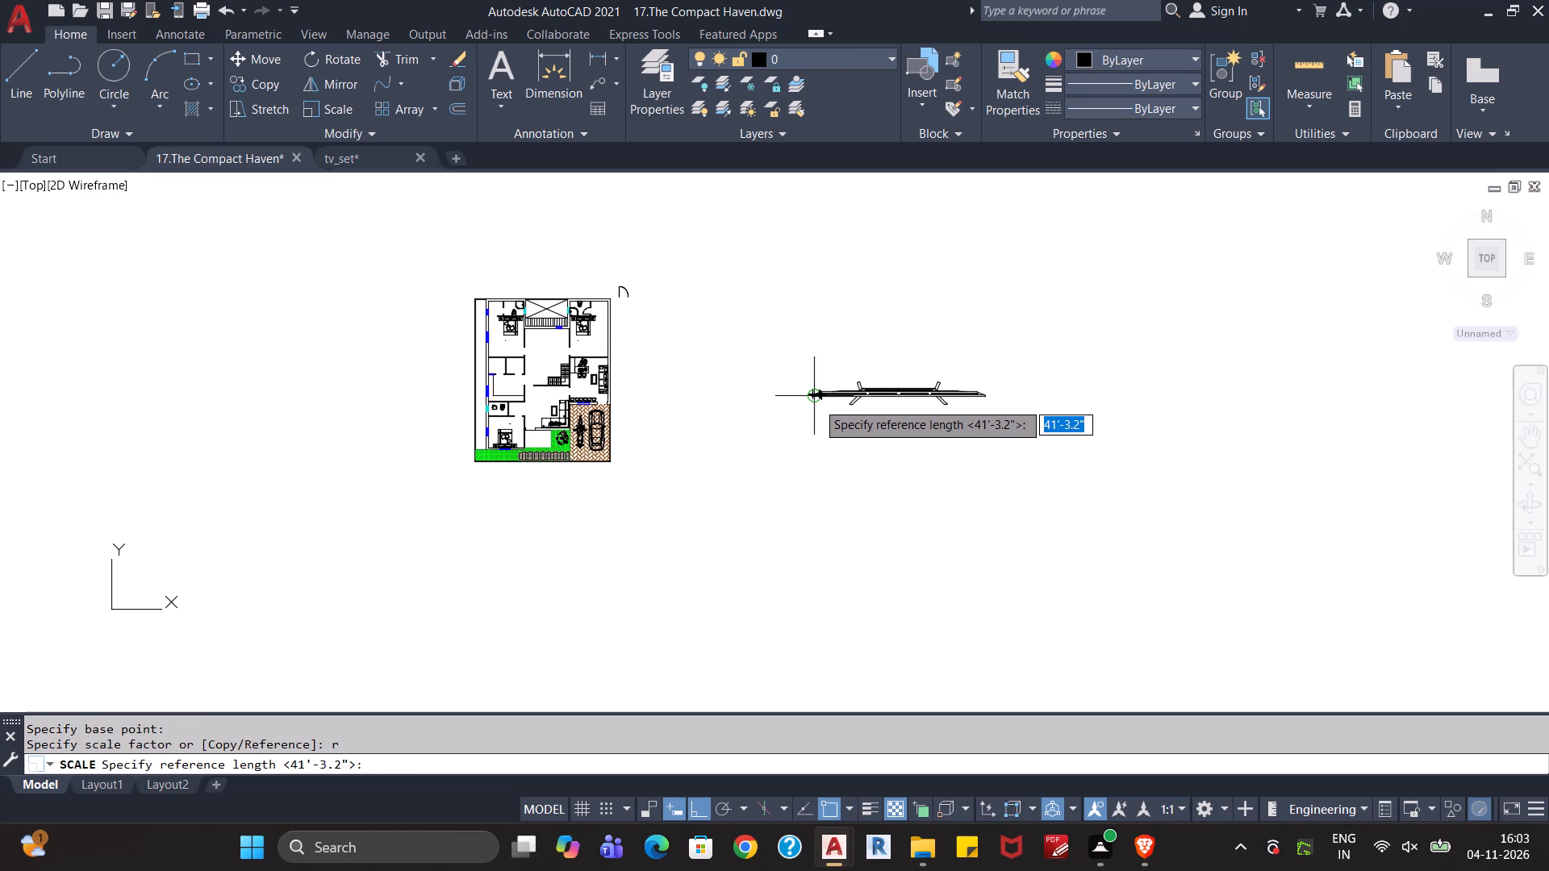
{"action": "left_click", "coordinate": [816, 402]}
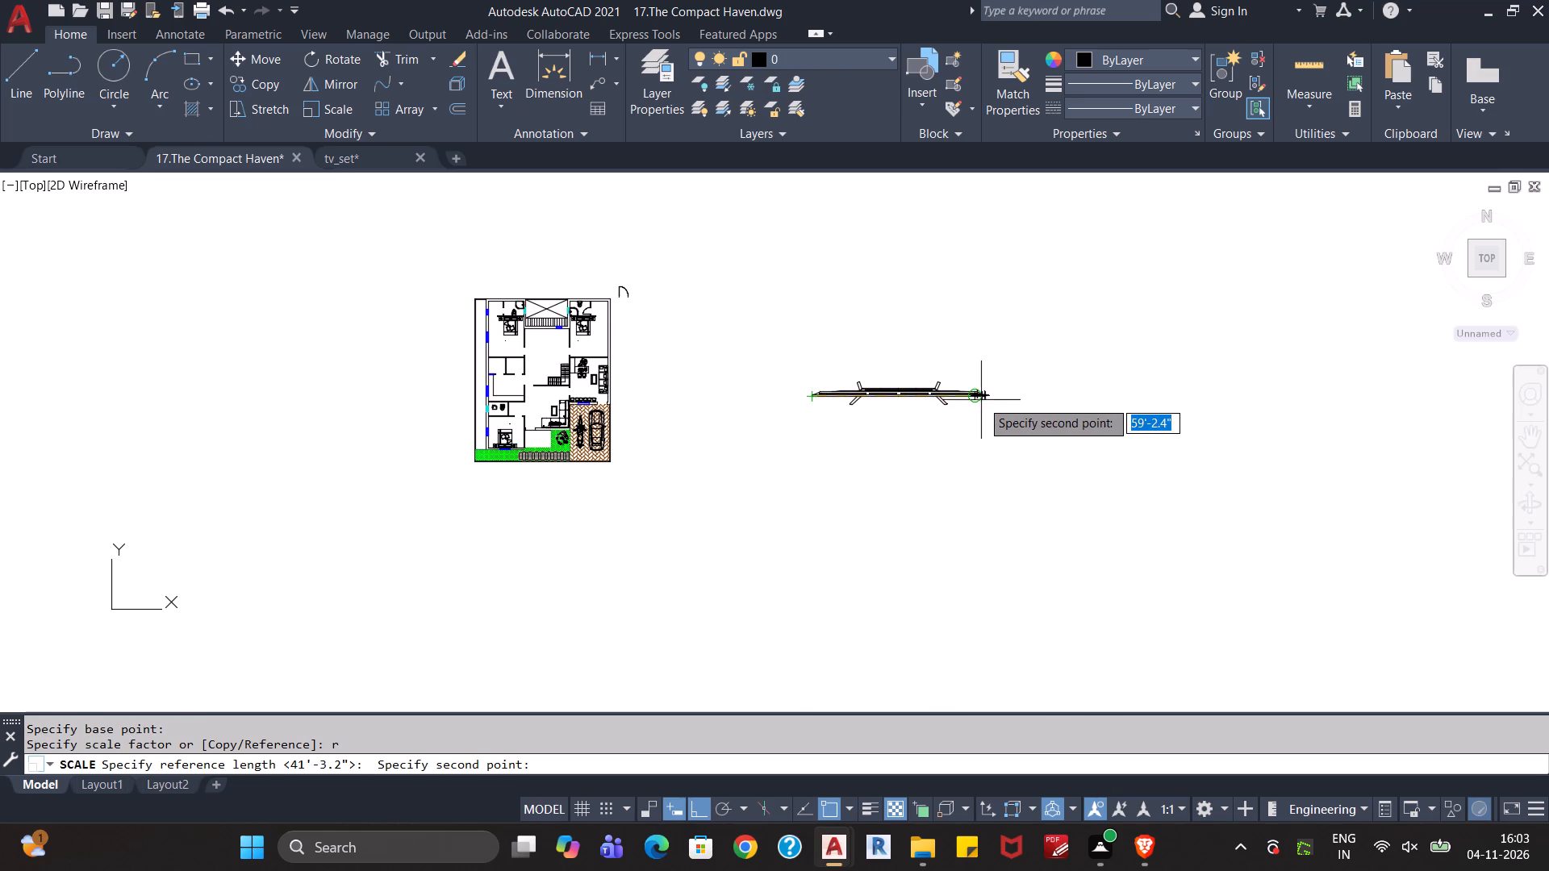
{"action": "left_click", "coordinate": [982, 400]}
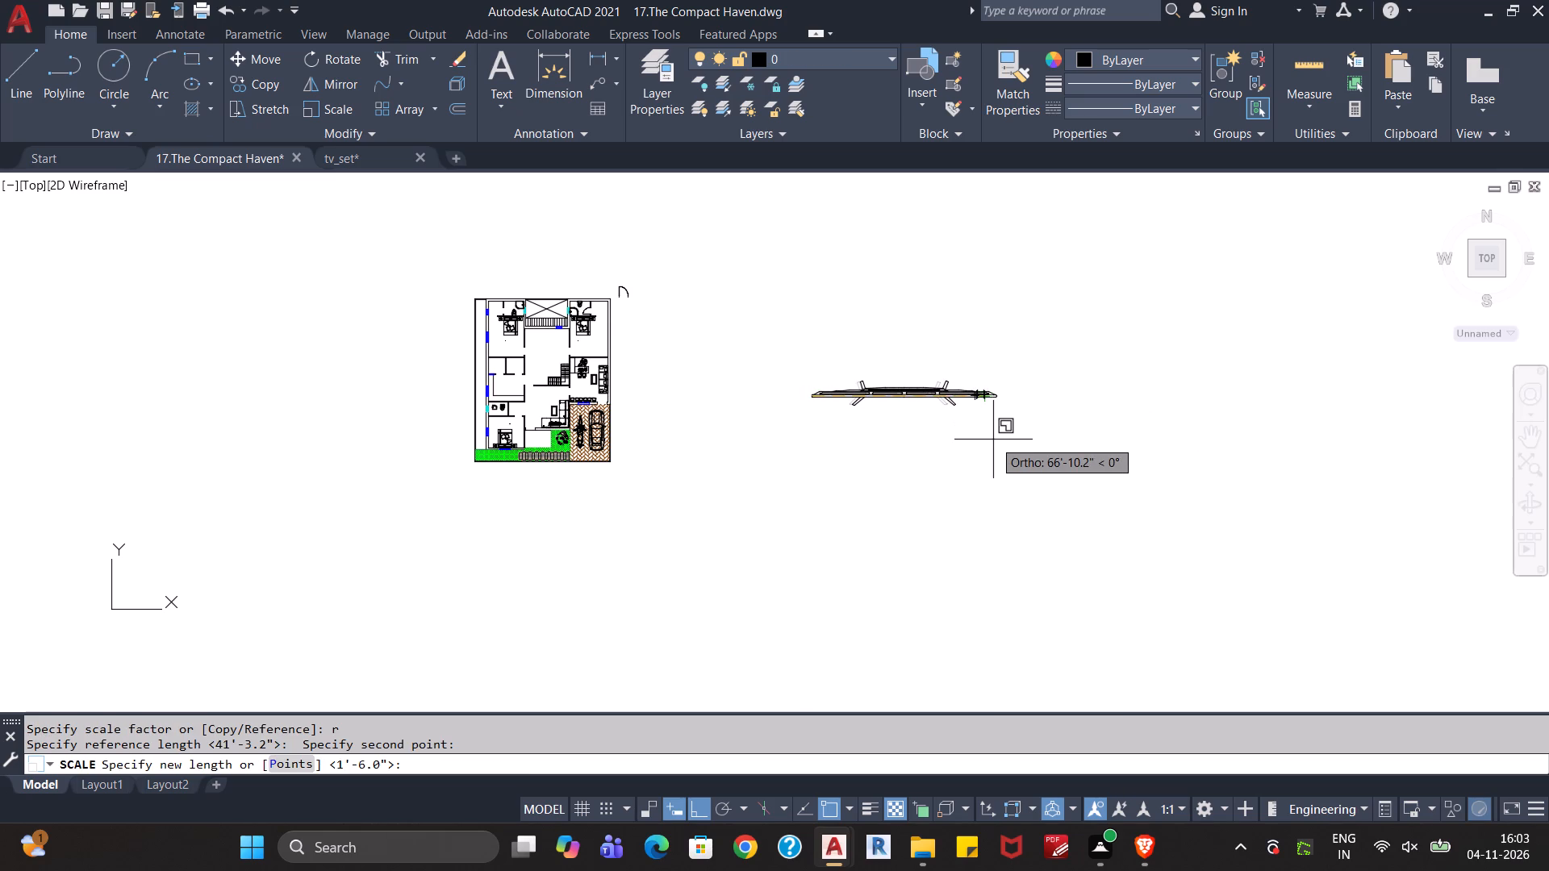
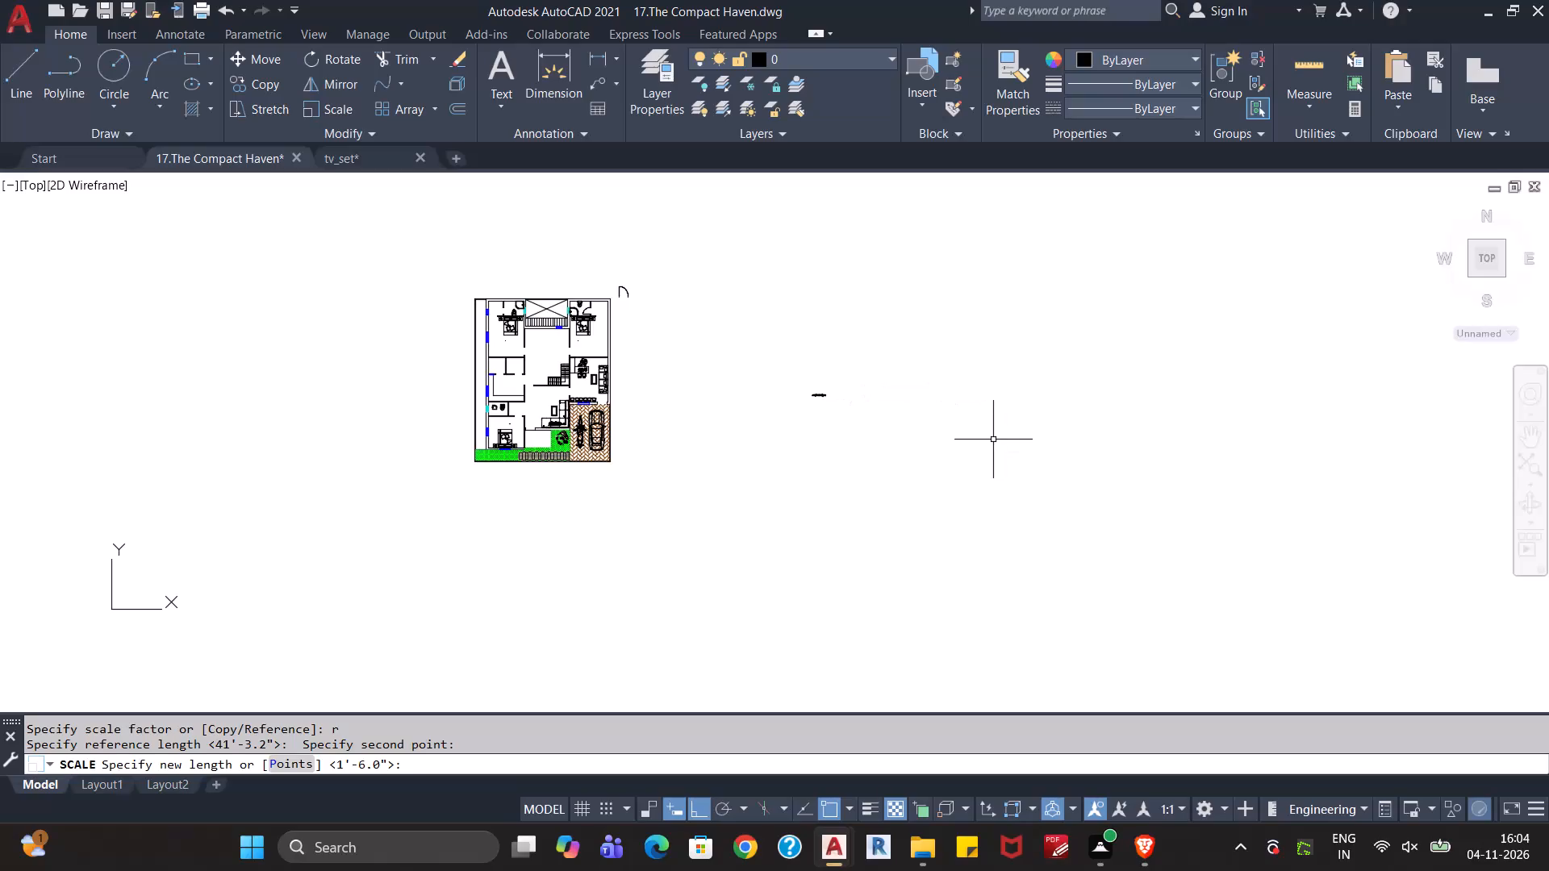
Cut the 5' wide television from the space east of the plan and paste it just south of the staircase wall in the living area.
{"action": "scroll", "coordinate": [883, 415], "scroll_direction": "up", "scroll_amount": 1}
{"action": "left_click_drag", "start_coordinate": [836, 352], "coordinate": [826, 359]}
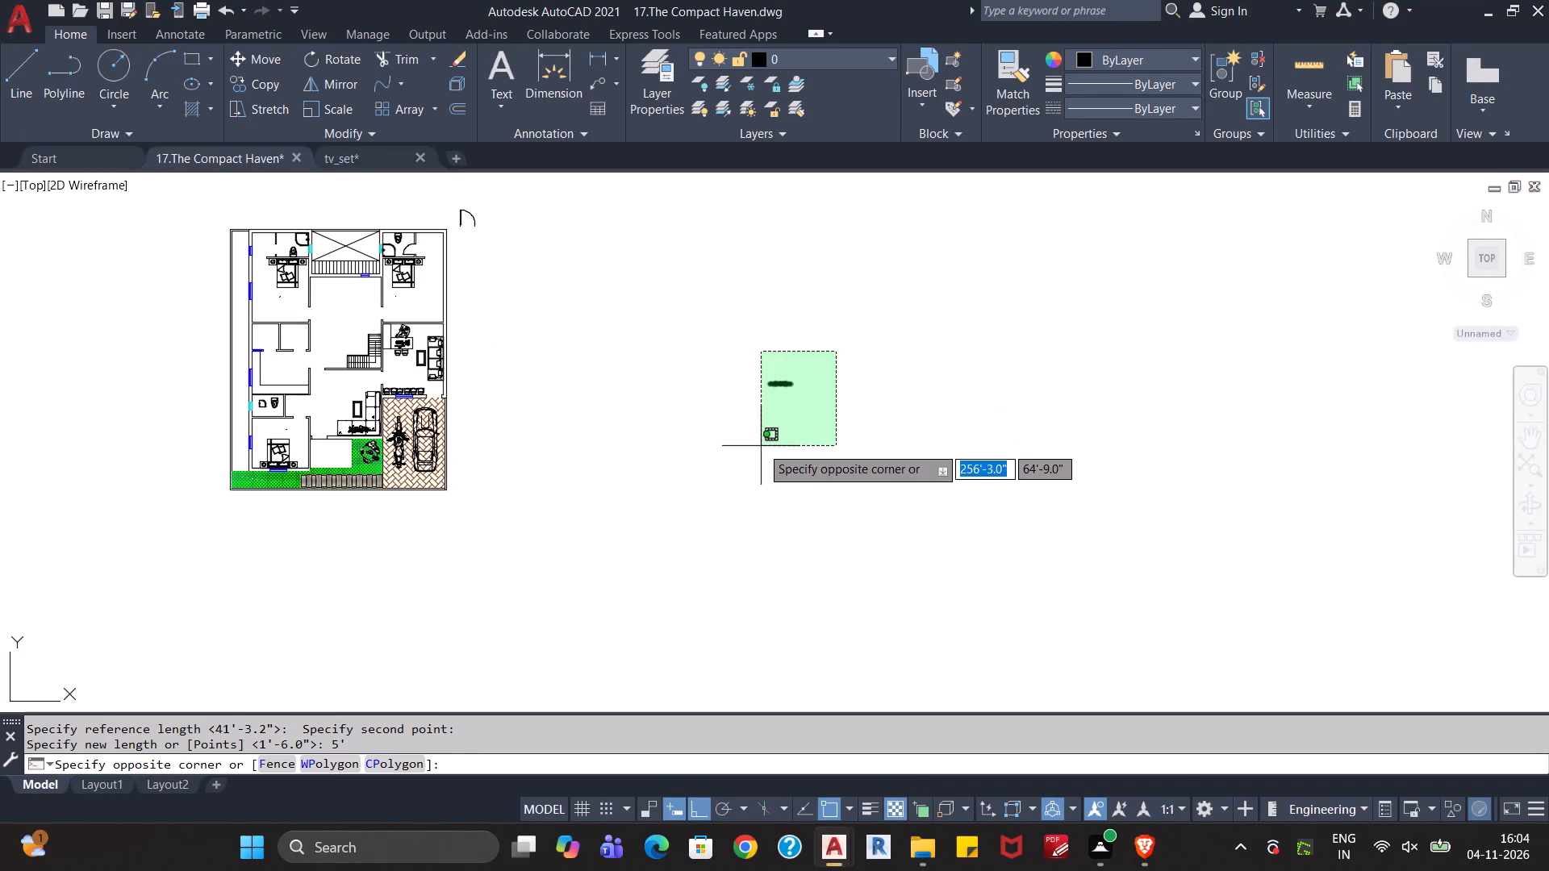
{"action": "left_click", "coordinate": [761, 447]}
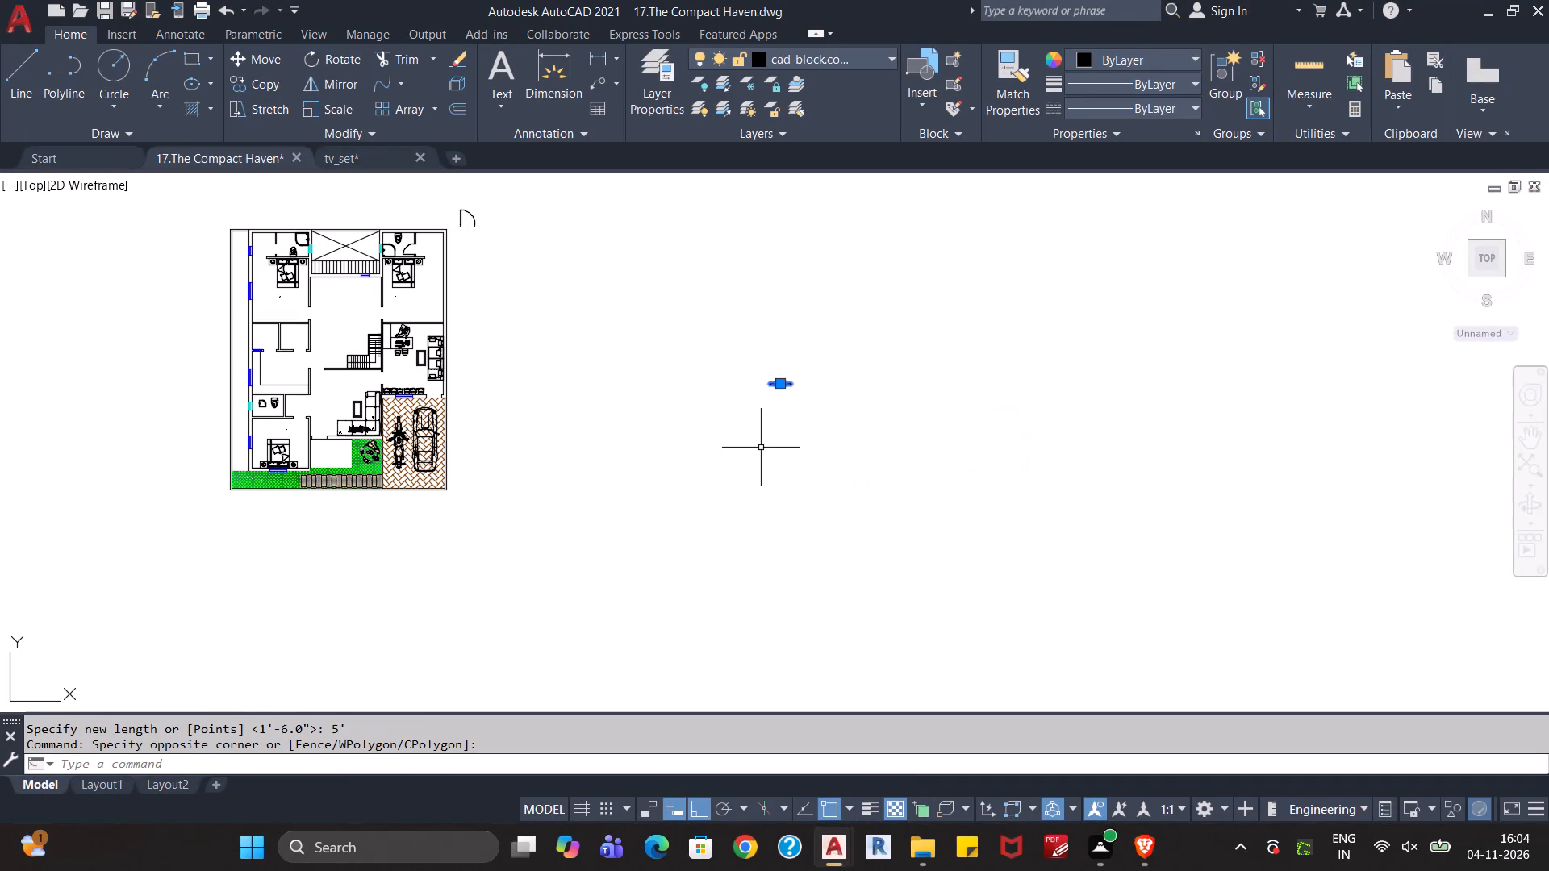
{"action": "key", "text": "ctrl+x"}
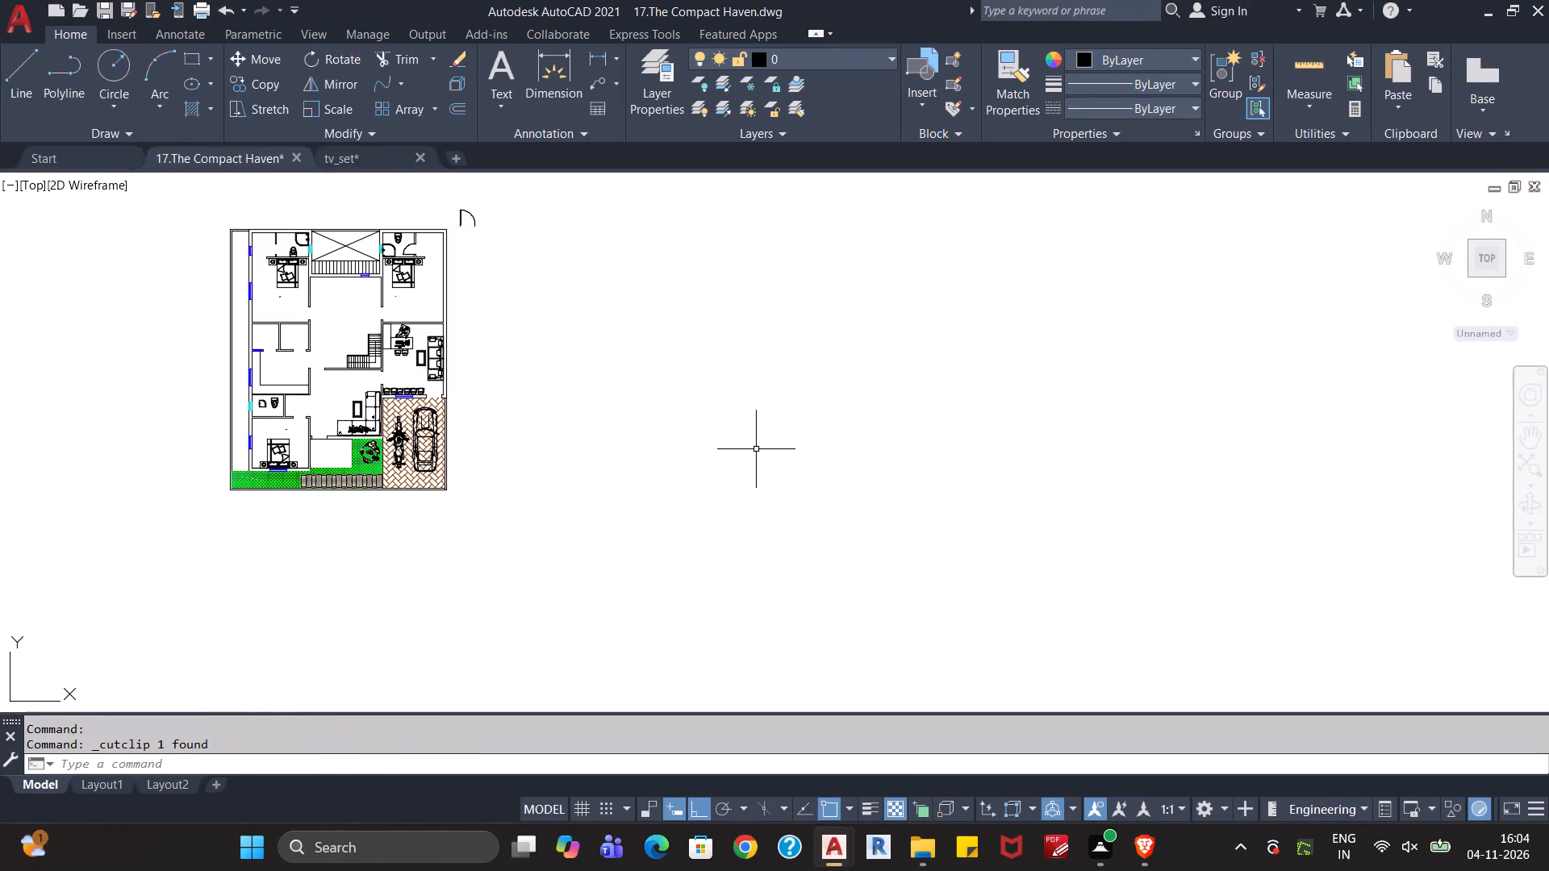
{"action": "scroll", "coordinate": [579, 417], "scroll_direction": "up", "scroll_amount": 1}
{"action": "middle_click_drag", "start_coordinate": [572, 417], "coordinate": [1065, 523]}
{"action": "scroll", "coordinate": [726, 471], "scroll_direction": "up", "scroll_amount": 3}
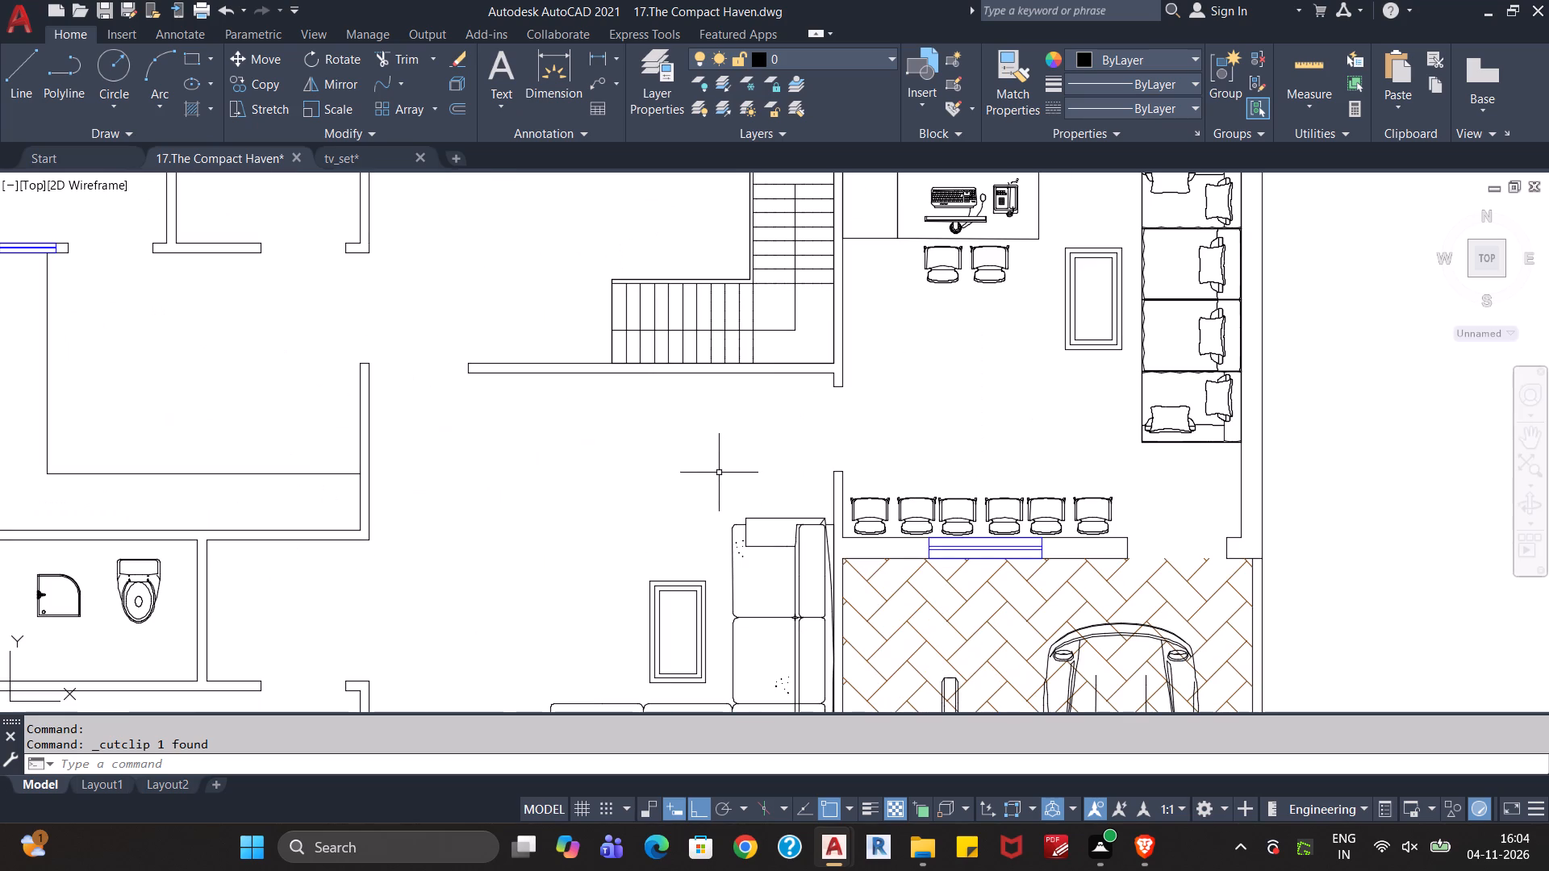
{"action": "key", "text": "ctrl+v"}
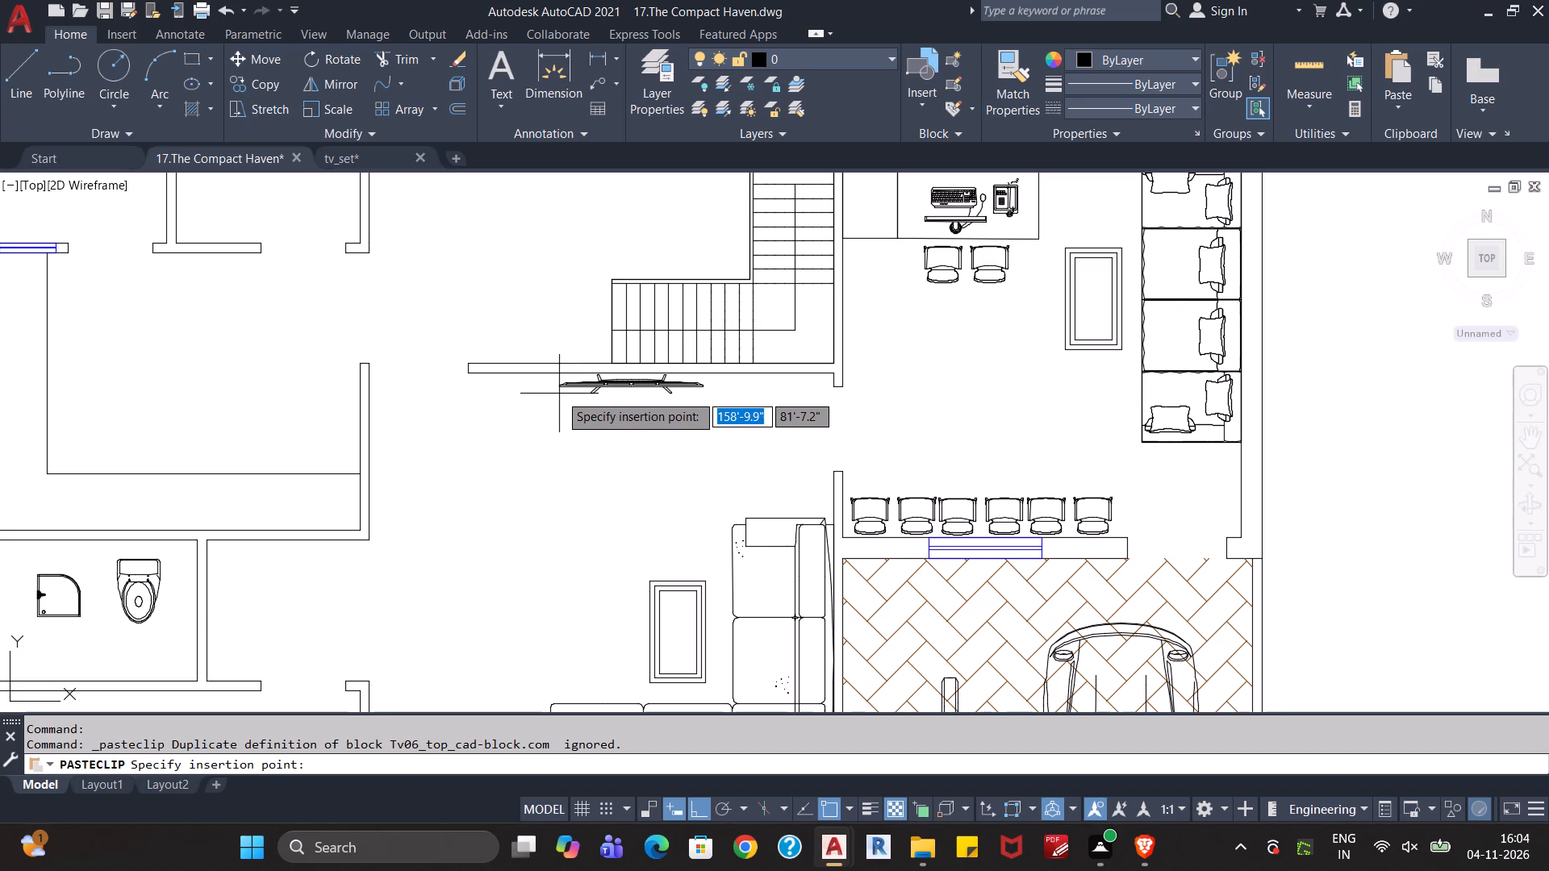
{"action": "left_click", "coordinate": [555, 394]}
Draw a vertical construction line through the tip of the television's rear west leg.
{"action": "scroll", "coordinate": [644, 410], "scroll_direction": "up", "scroll_amount": 3}
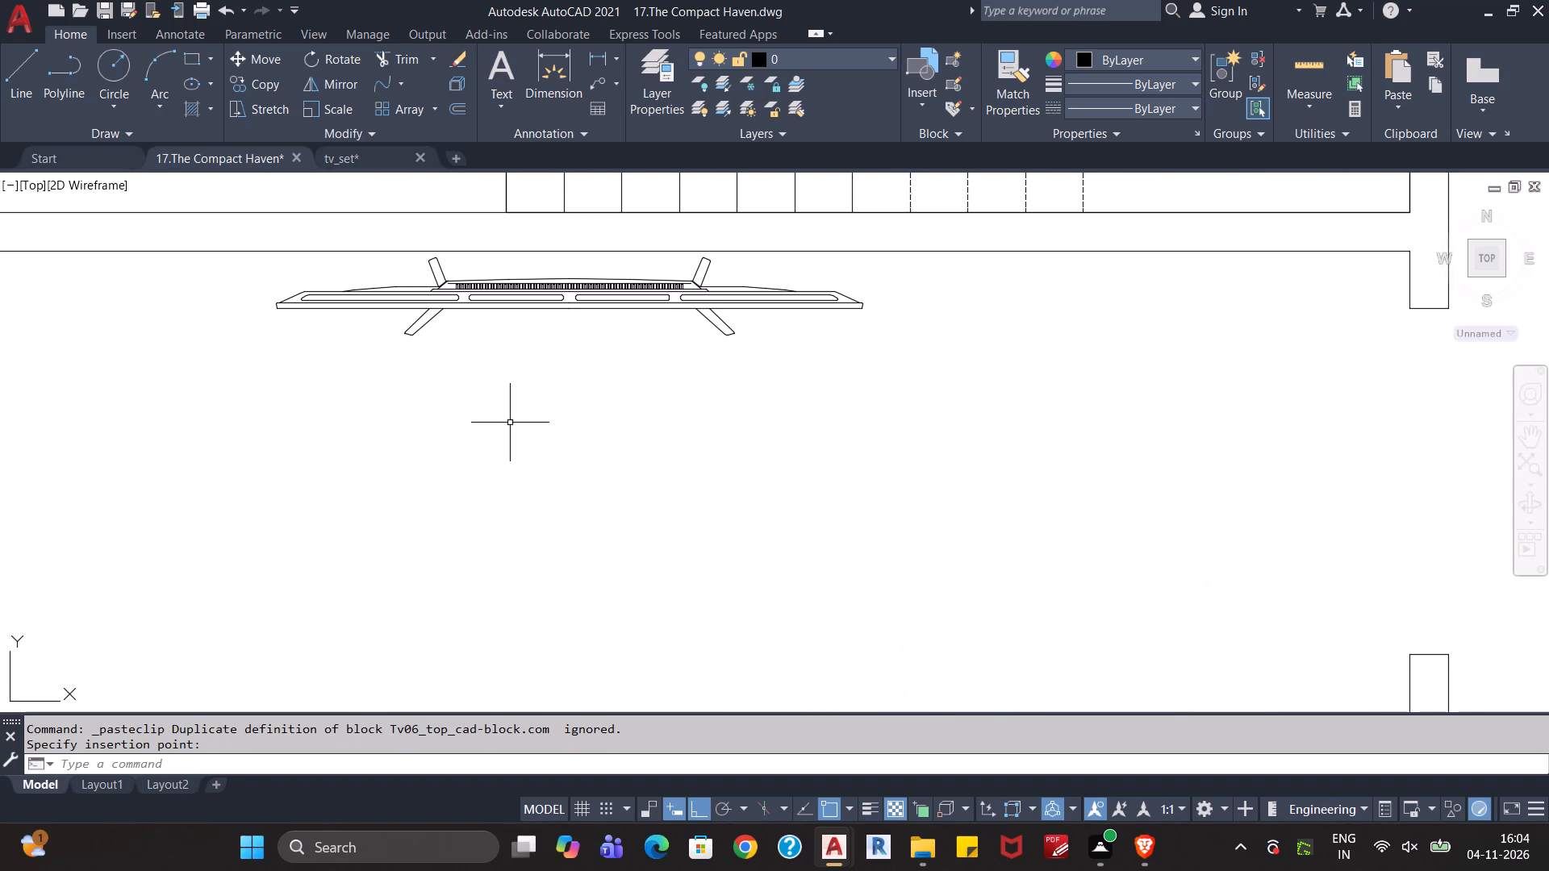
{"action": "type", "text": "xl"}
{"action": "key", "text": "Return"}
{"action": "key", "text": "v"}
{"action": "key", "text": "Return"}
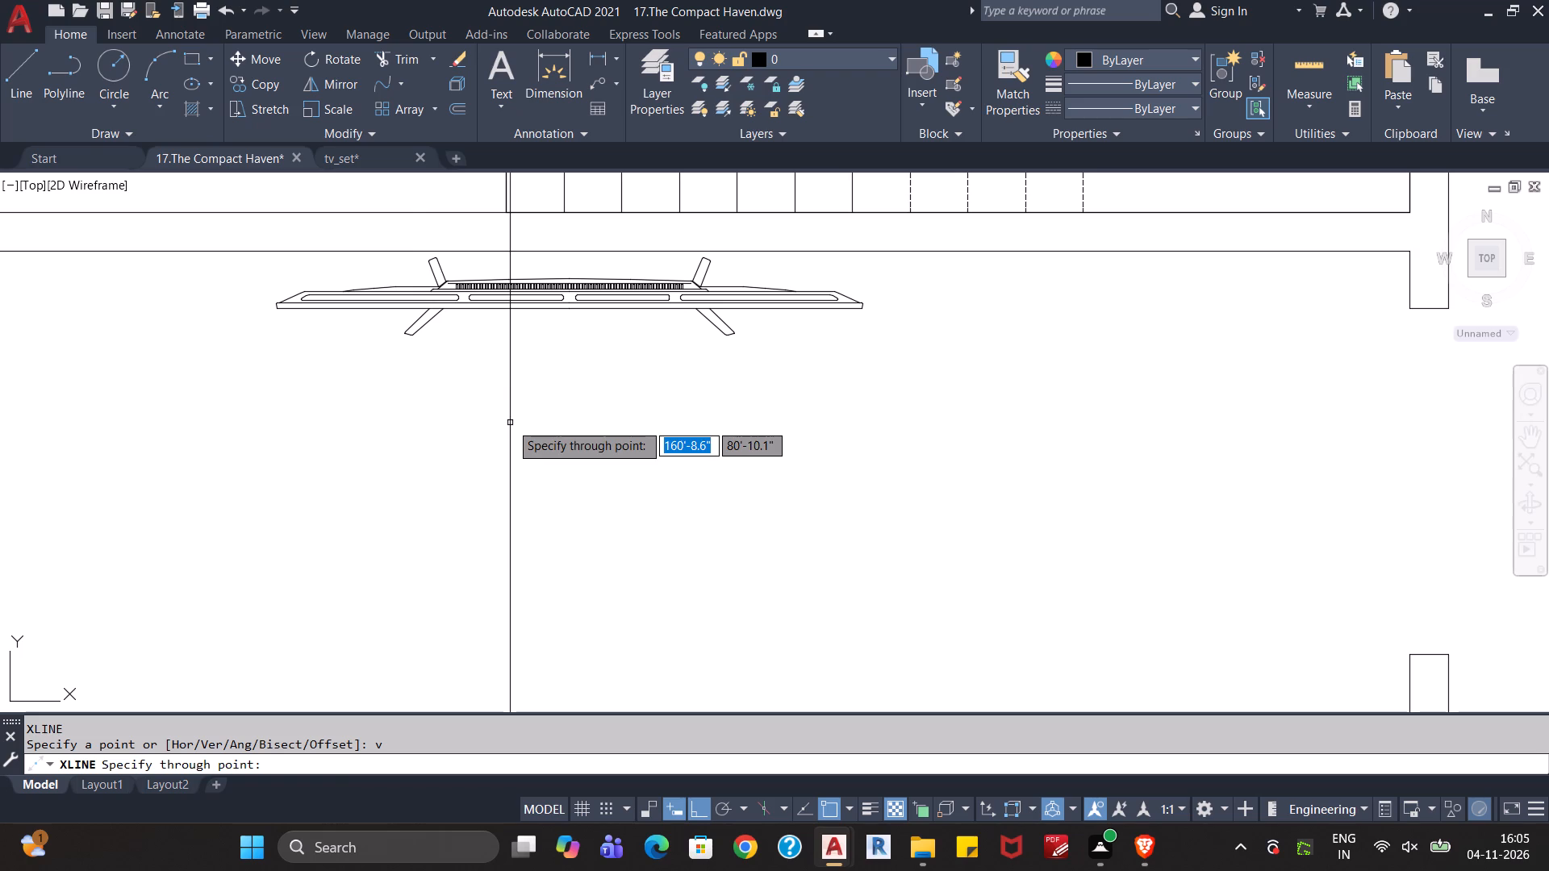
{"action": "left_click", "coordinate": [439, 254]}
{"action": "key", "text": "Escape"}
{"action": "key", "text": "Escape"}
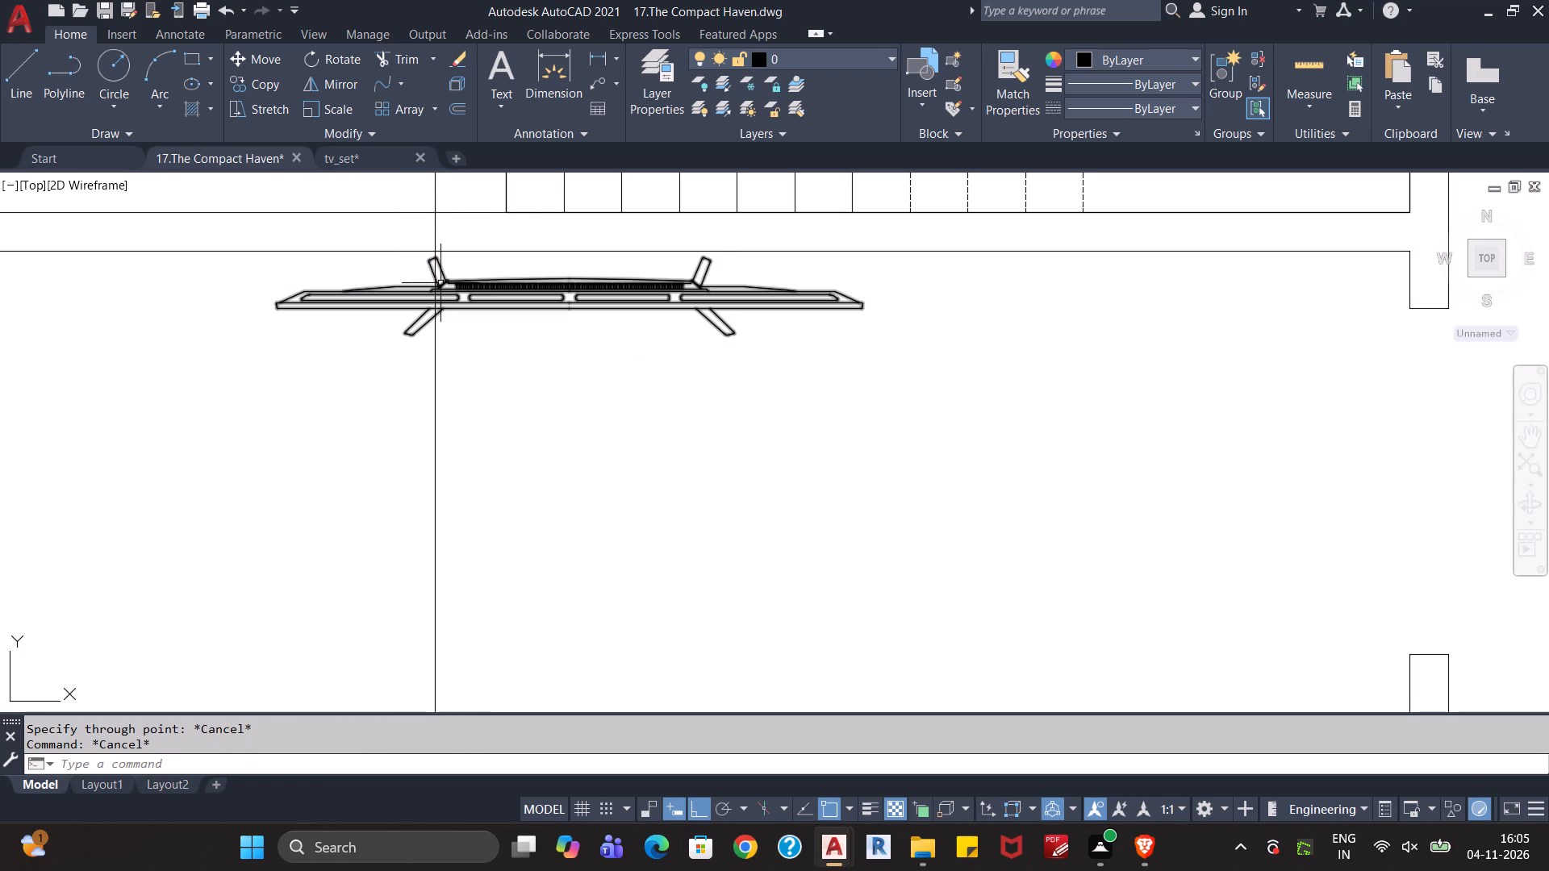
Move the television north, using its rear west leg tip as the base point, up to the staircase wall's south face.
{"action": "left_click", "coordinate": [440, 275]}
{"action": "key", "text": "m"}
{"action": "key", "text": "Return"}
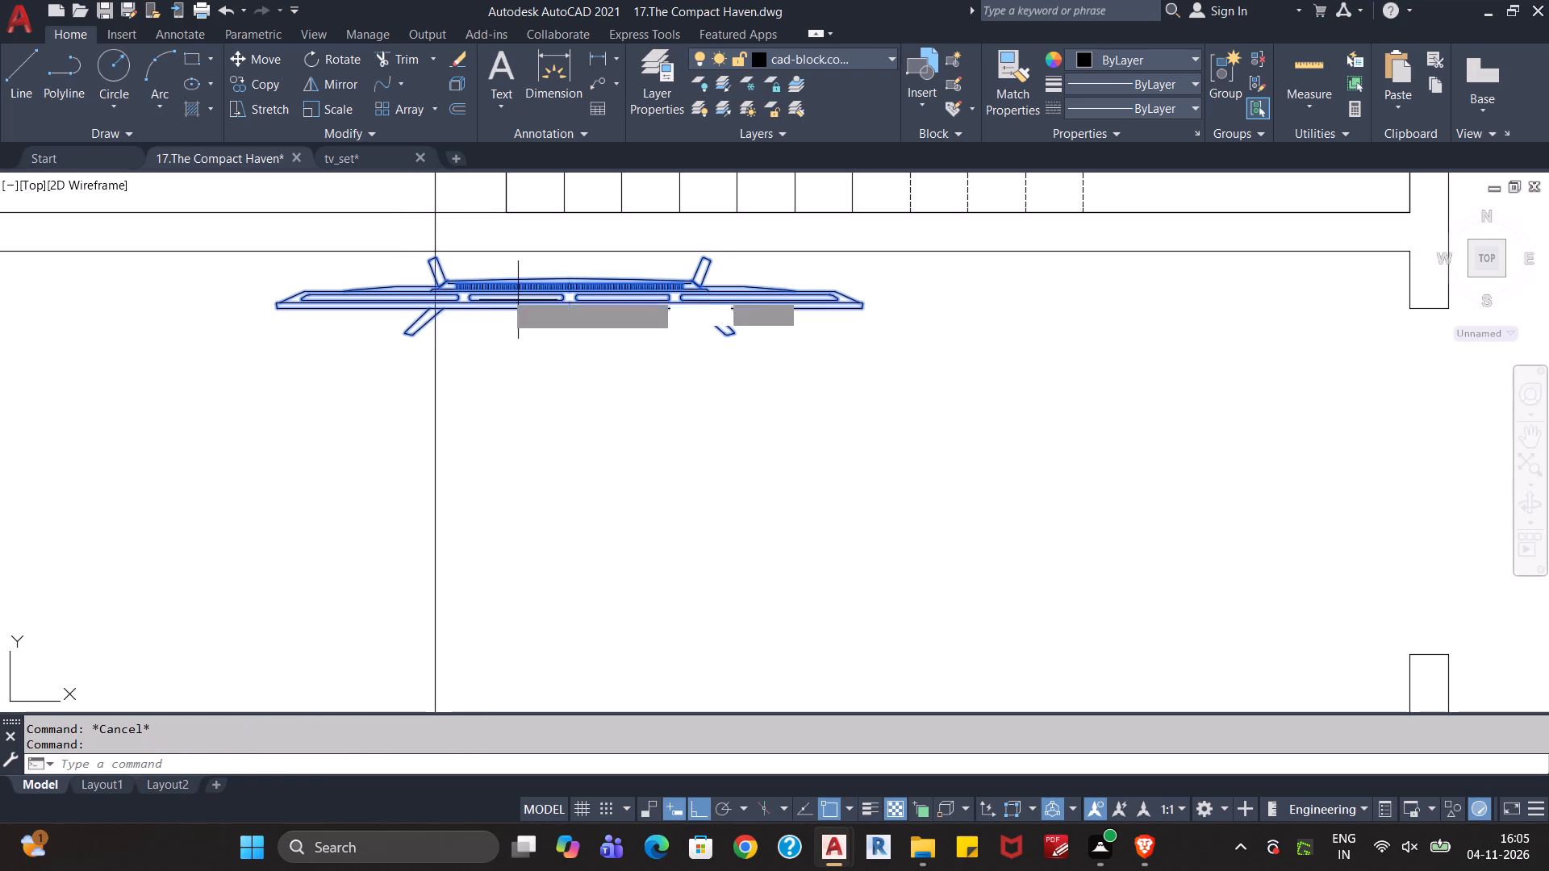
{"action": "middle_click_drag", "start_coordinate": [453, 259], "coordinate": [478, 379]}
{"action": "scroll", "coordinate": [451, 388], "scroll_direction": "up", "scroll_amount": 4}
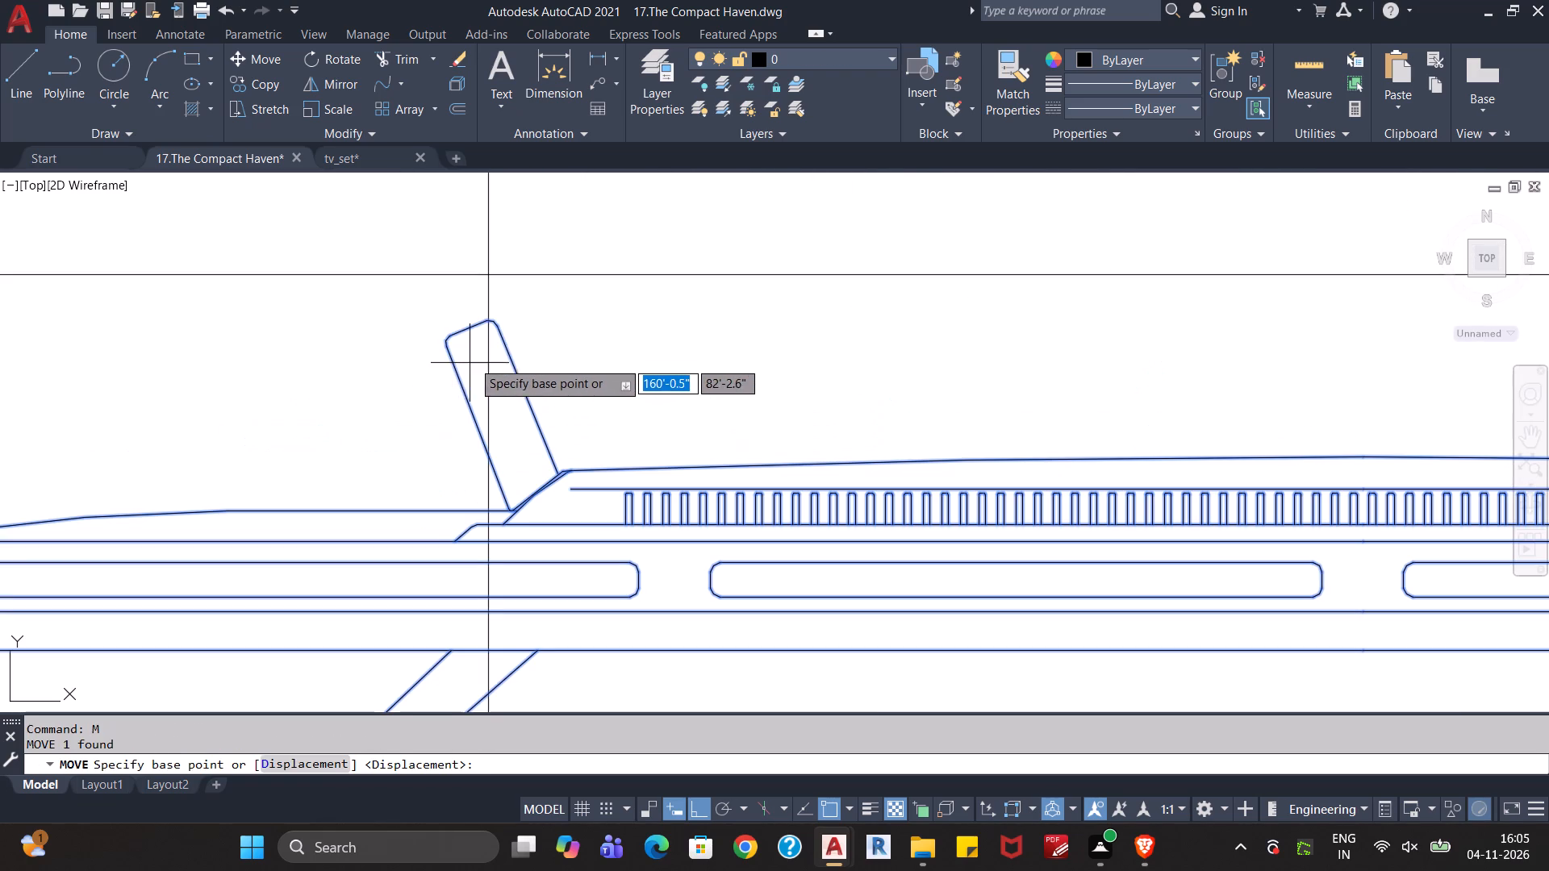
{"action": "left_click", "coordinate": [488, 326]}
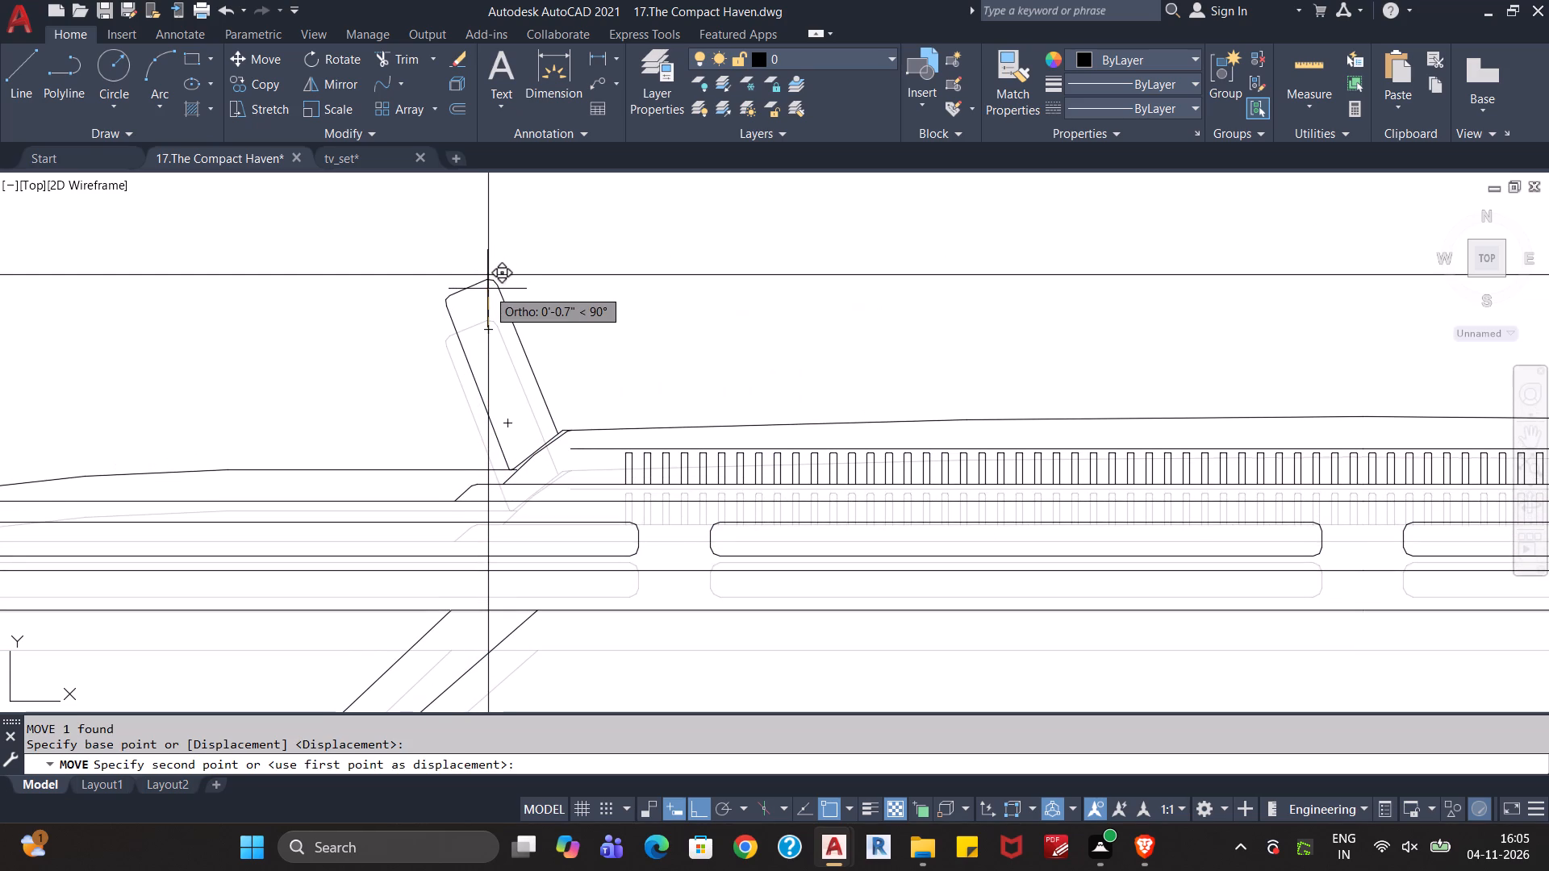
{"action": "left_click", "coordinate": [487, 285]}
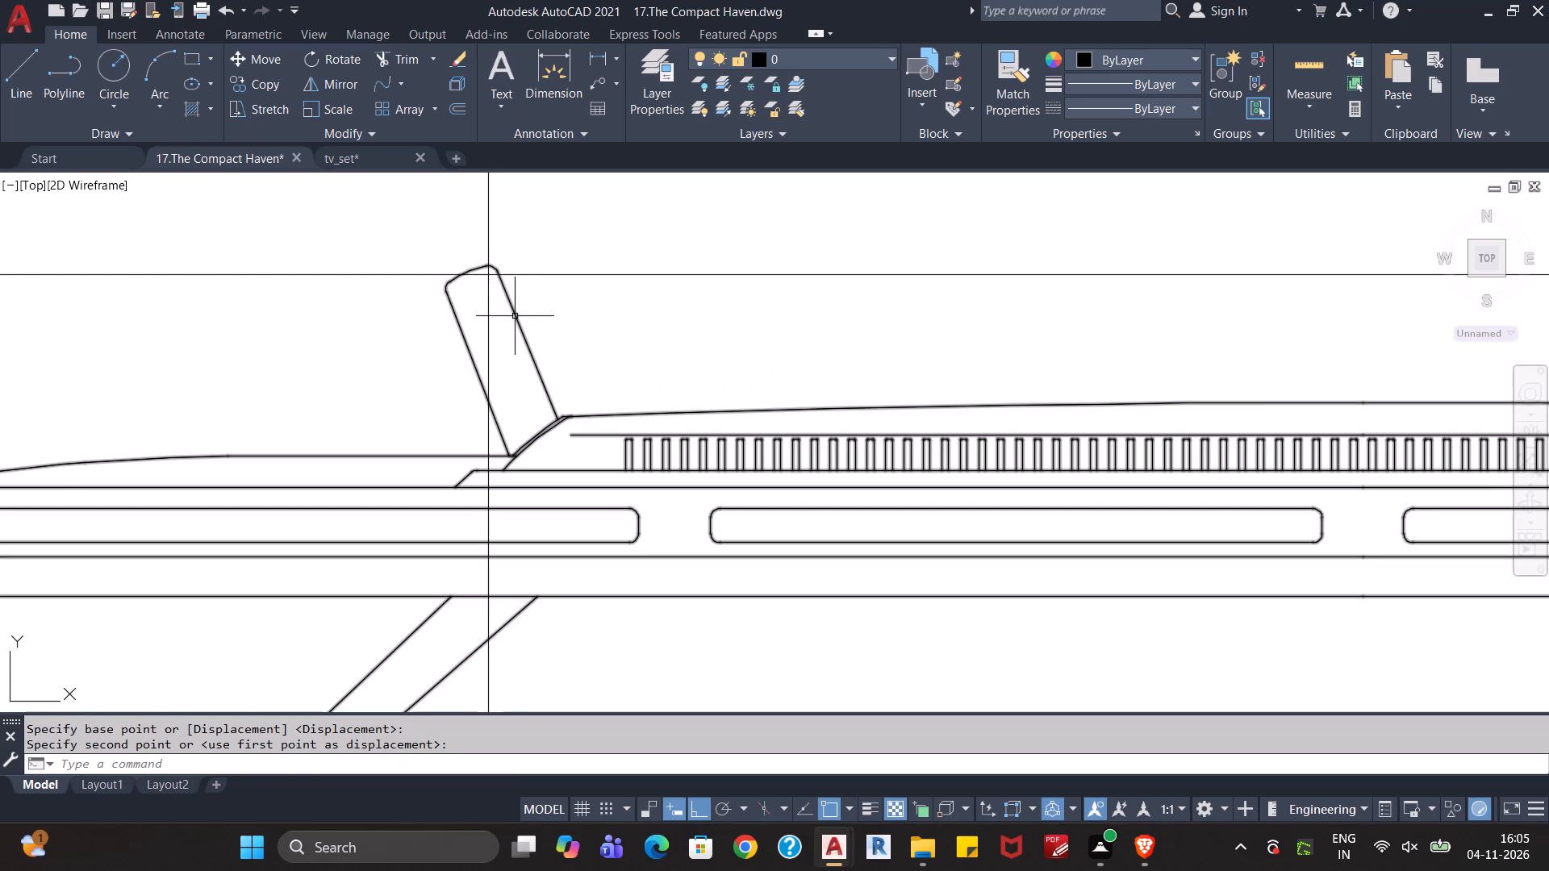
Fine-adjust the television's position so its rear west leg tip meets the wall face where the construction line crosses it.
{"action": "left_click", "coordinate": [502, 294]}
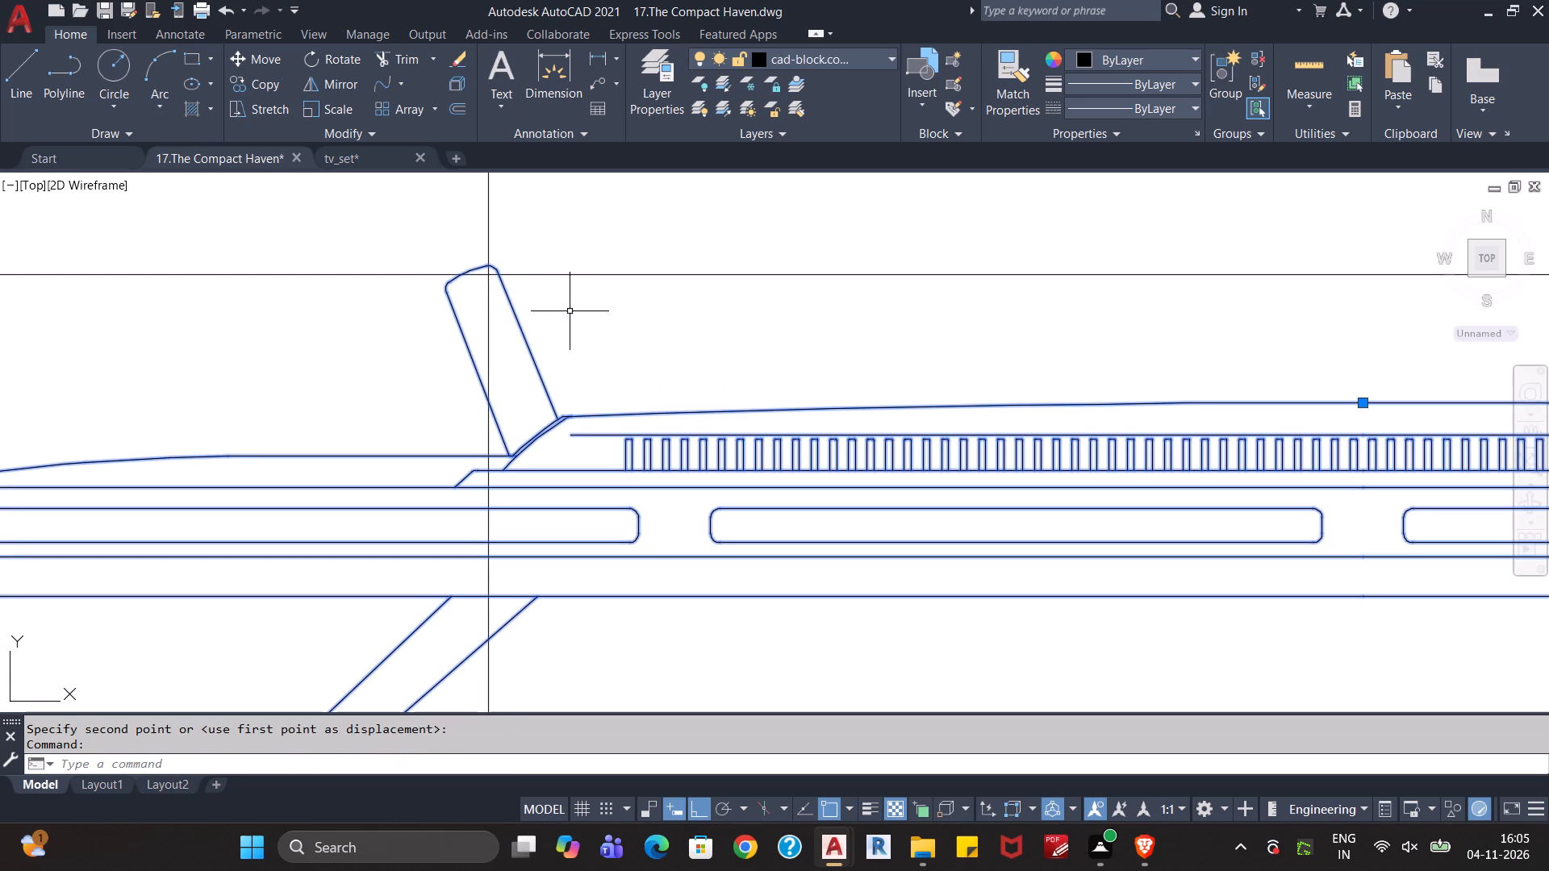
{"action": "key", "text": "m"}
{"action": "key", "text": "Return"}
{"action": "scroll", "coordinate": [487, 267], "scroll_direction": "up", "scroll_amount": 4}
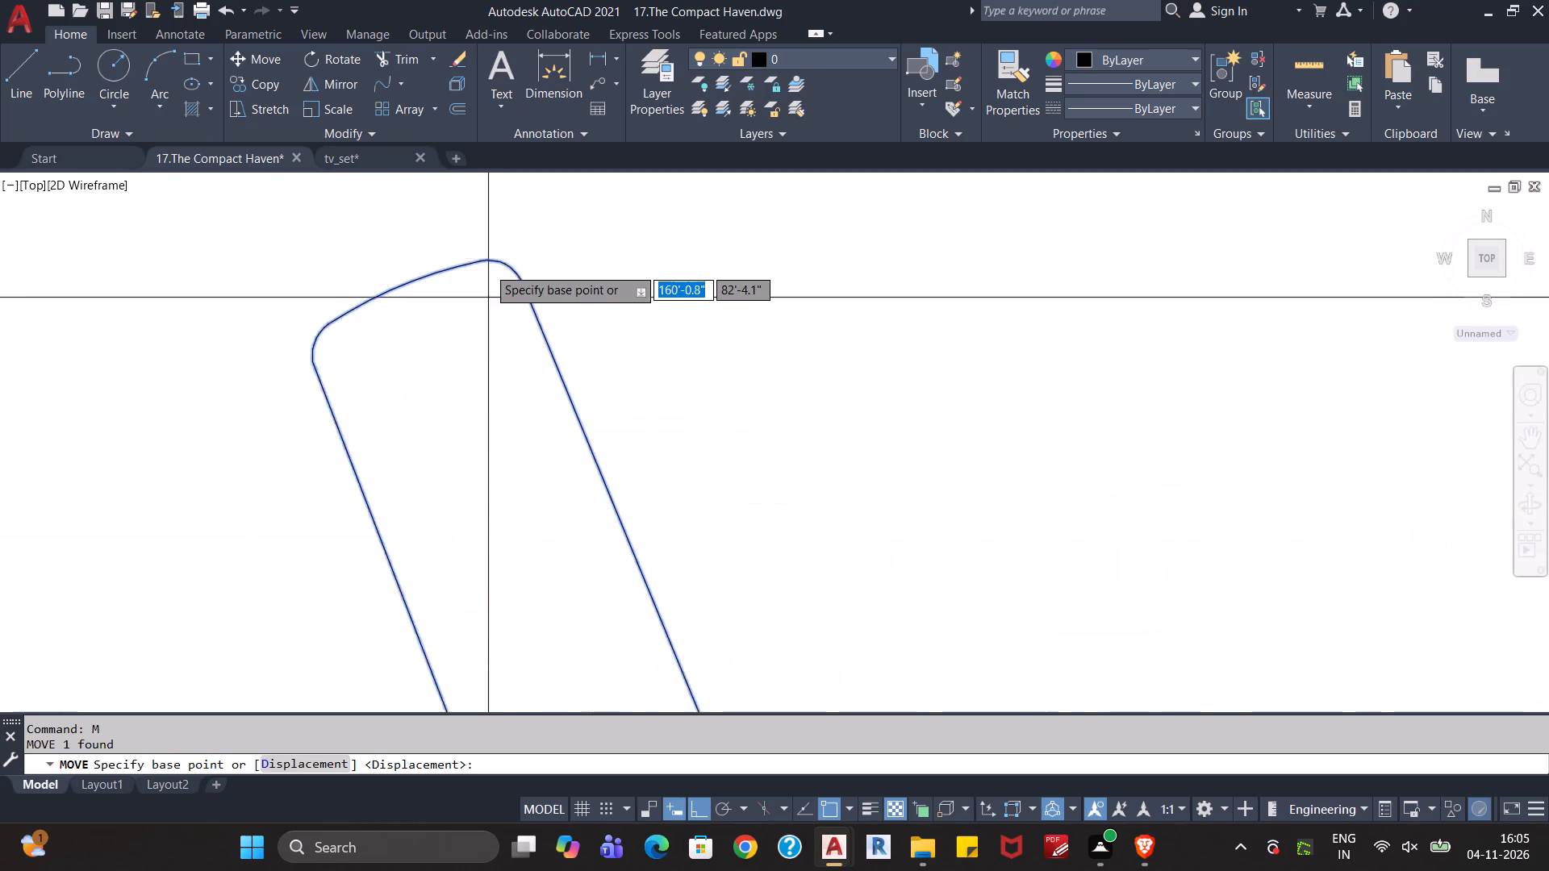
{"action": "left_click", "coordinate": [488, 256]}
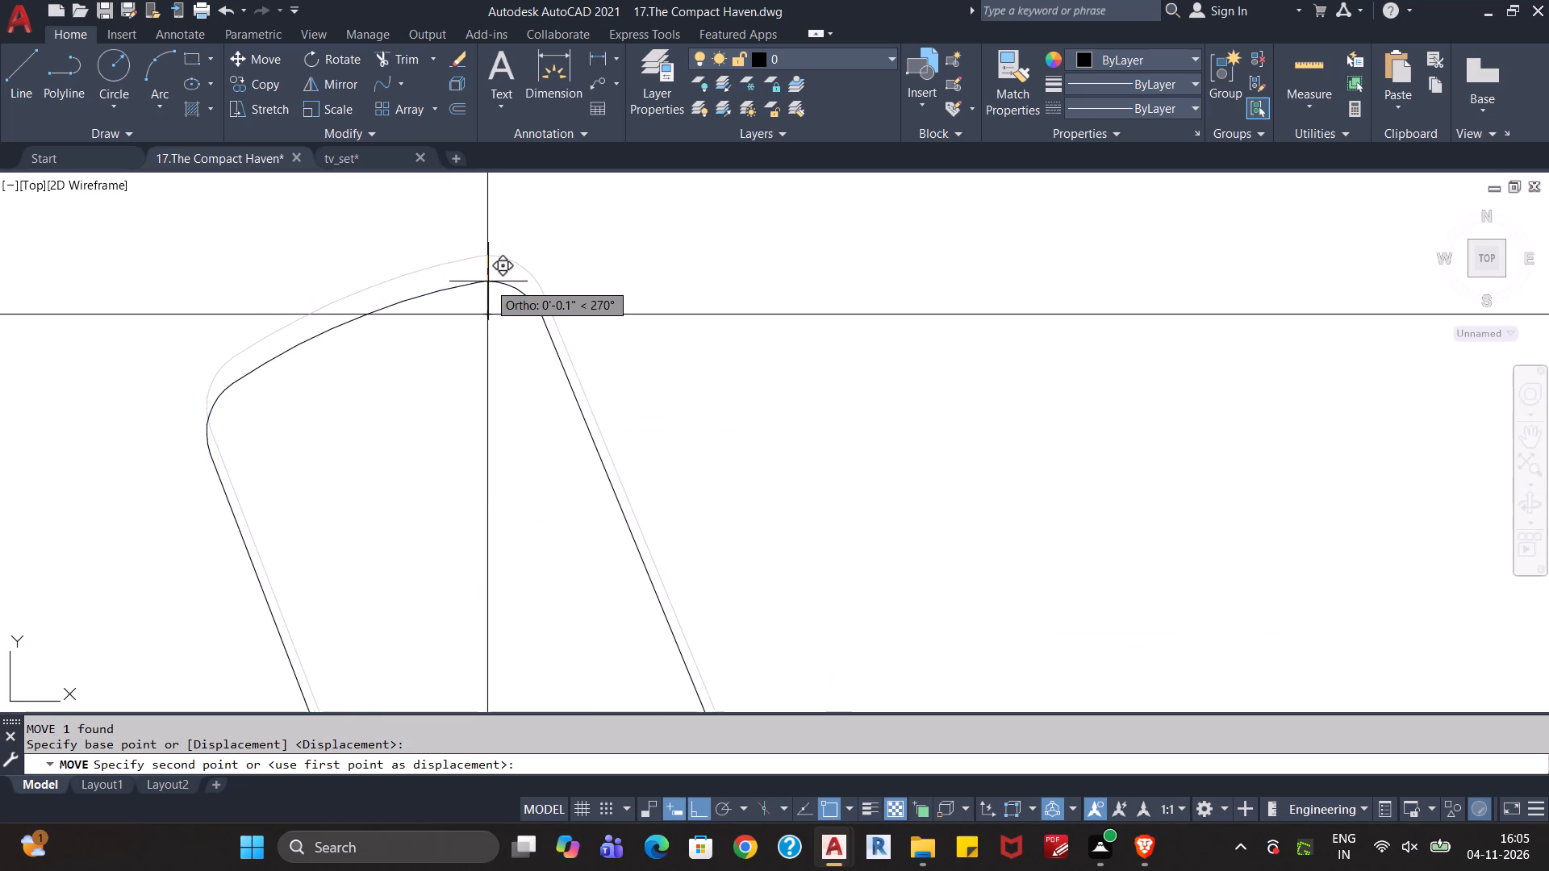
{"action": "left_click", "coordinate": [486, 312]}
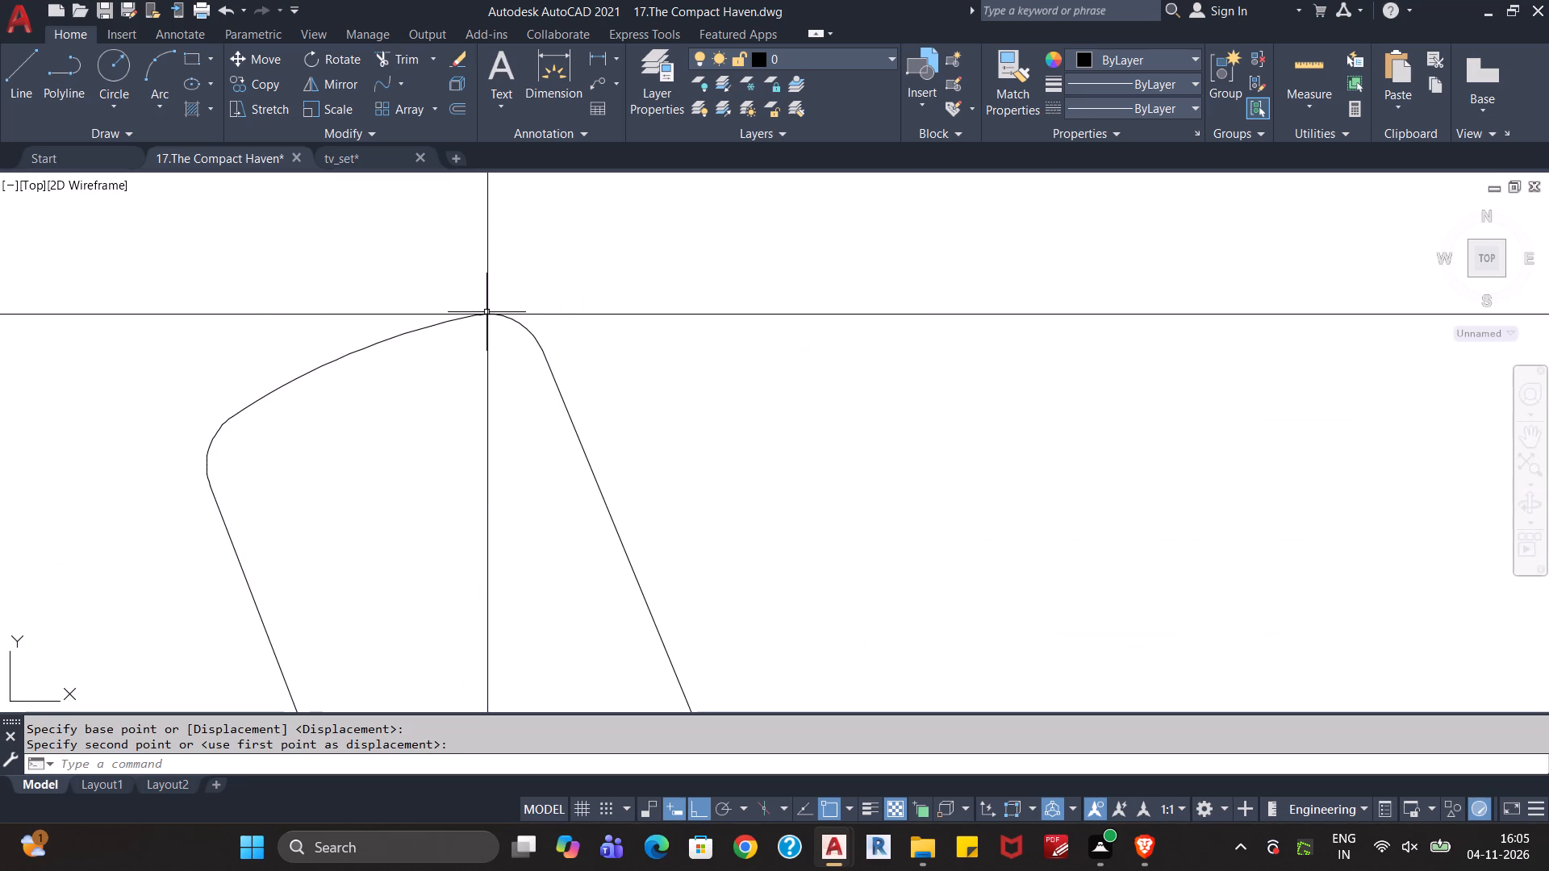
{"action": "key", "text": "Escape"}
{"action": "key", "text": "Escape"}
Delete the vertical construction line through the television's rear west leg.
{"action": "scroll", "coordinate": [620, 384], "scroll_direction": "down", "scroll_amount": 2}
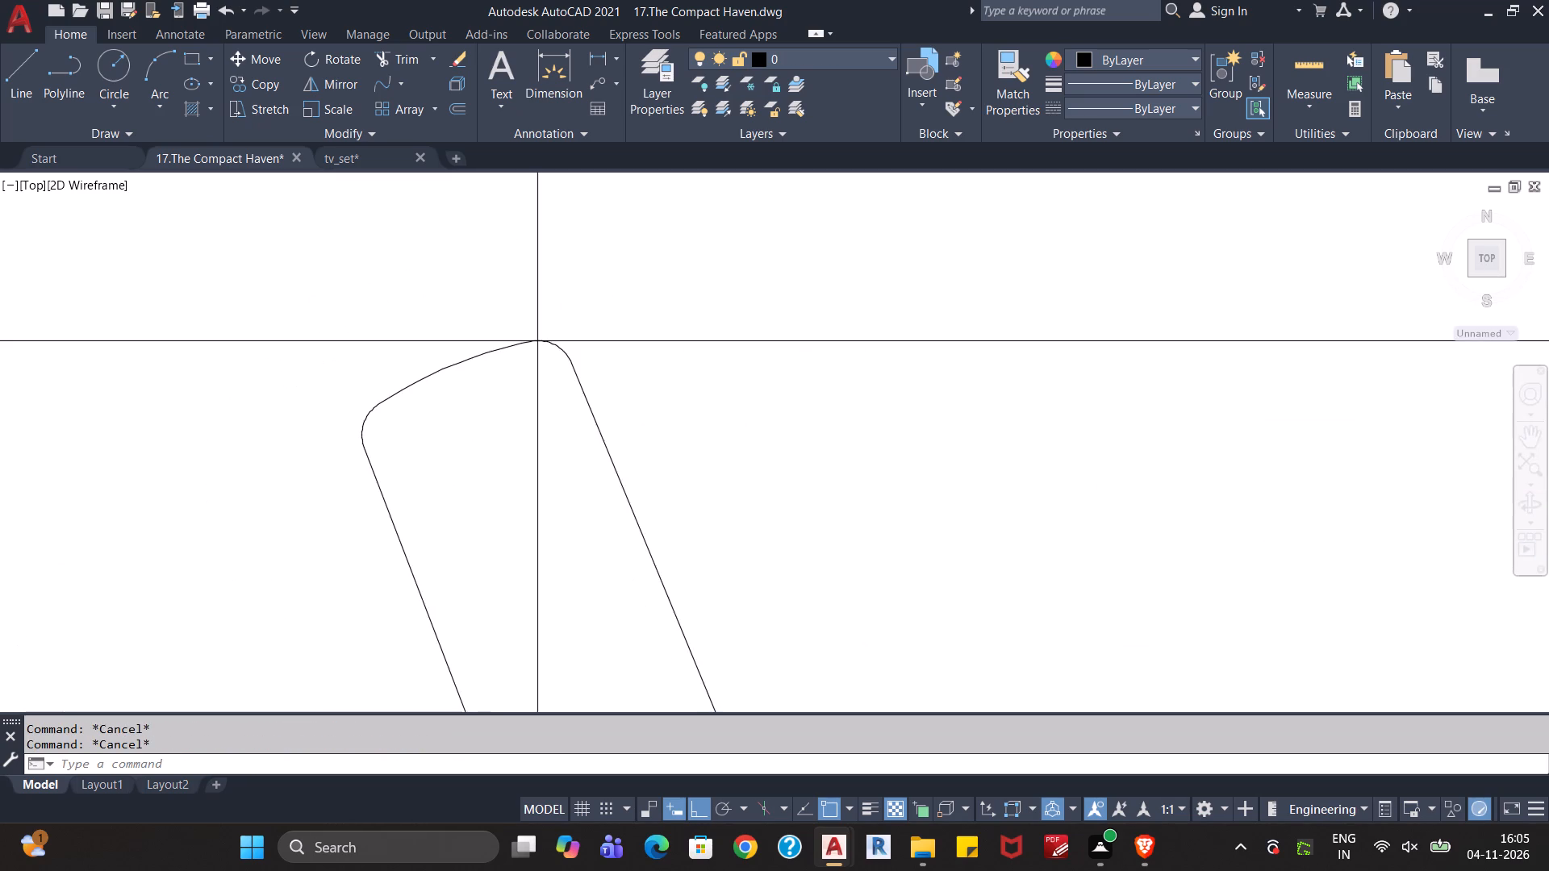
{"action": "scroll", "coordinate": [620, 384], "scroll_direction": "down", "scroll_amount": 2}
{"action": "scroll", "coordinate": [737, 411], "scroll_direction": "down", "scroll_amount": 2}
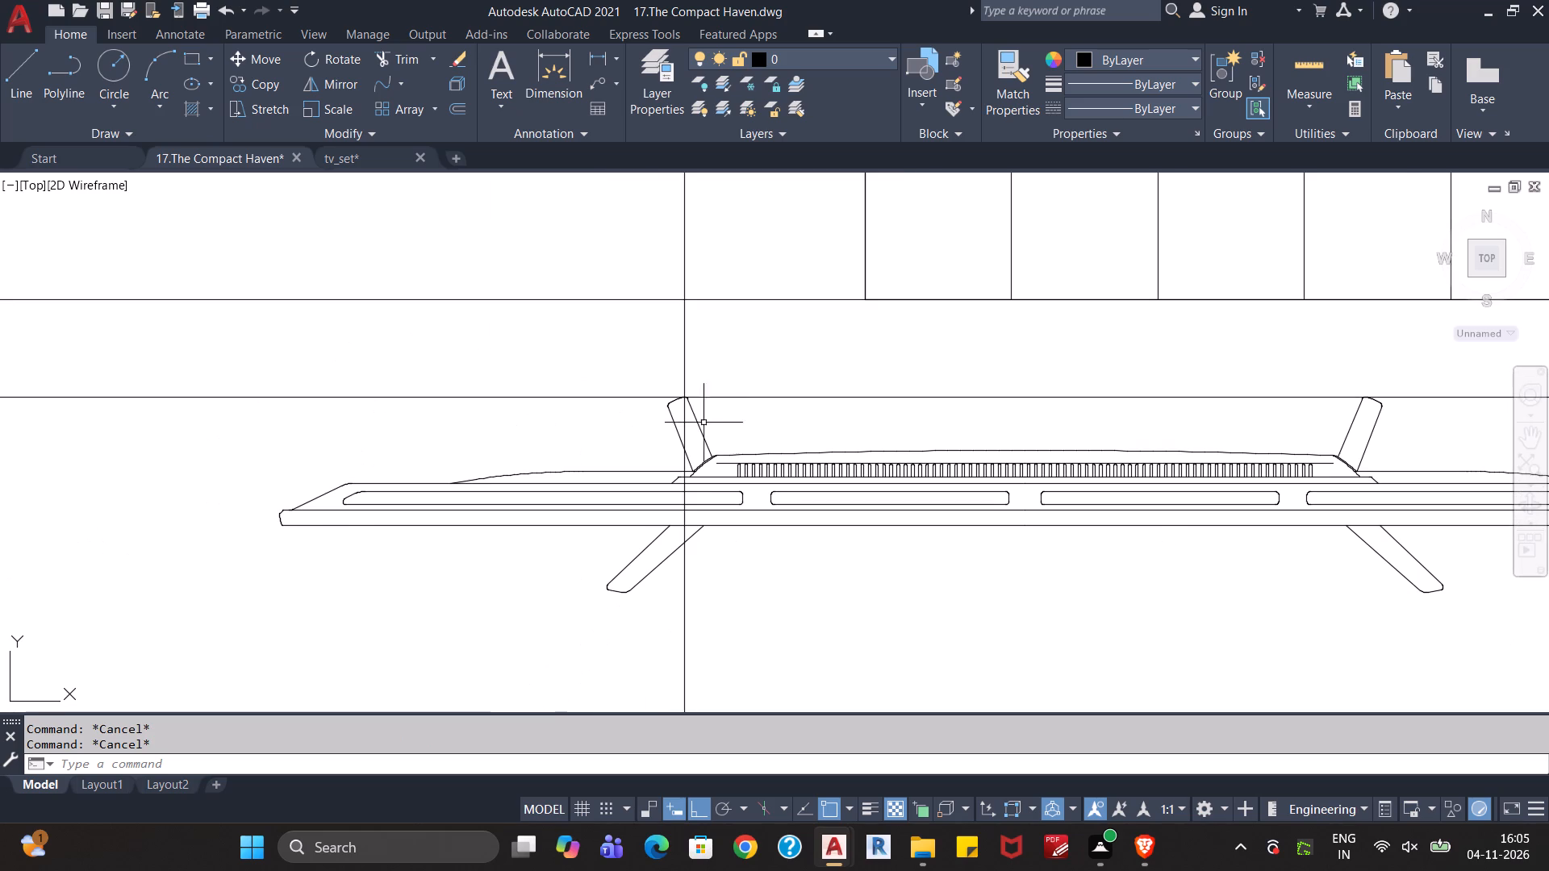
{"action": "left_click", "coordinate": [596, 379]}
{"action": "left_click", "coordinate": [579, 410]}
{"action": "left_click", "coordinate": [711, 343]}
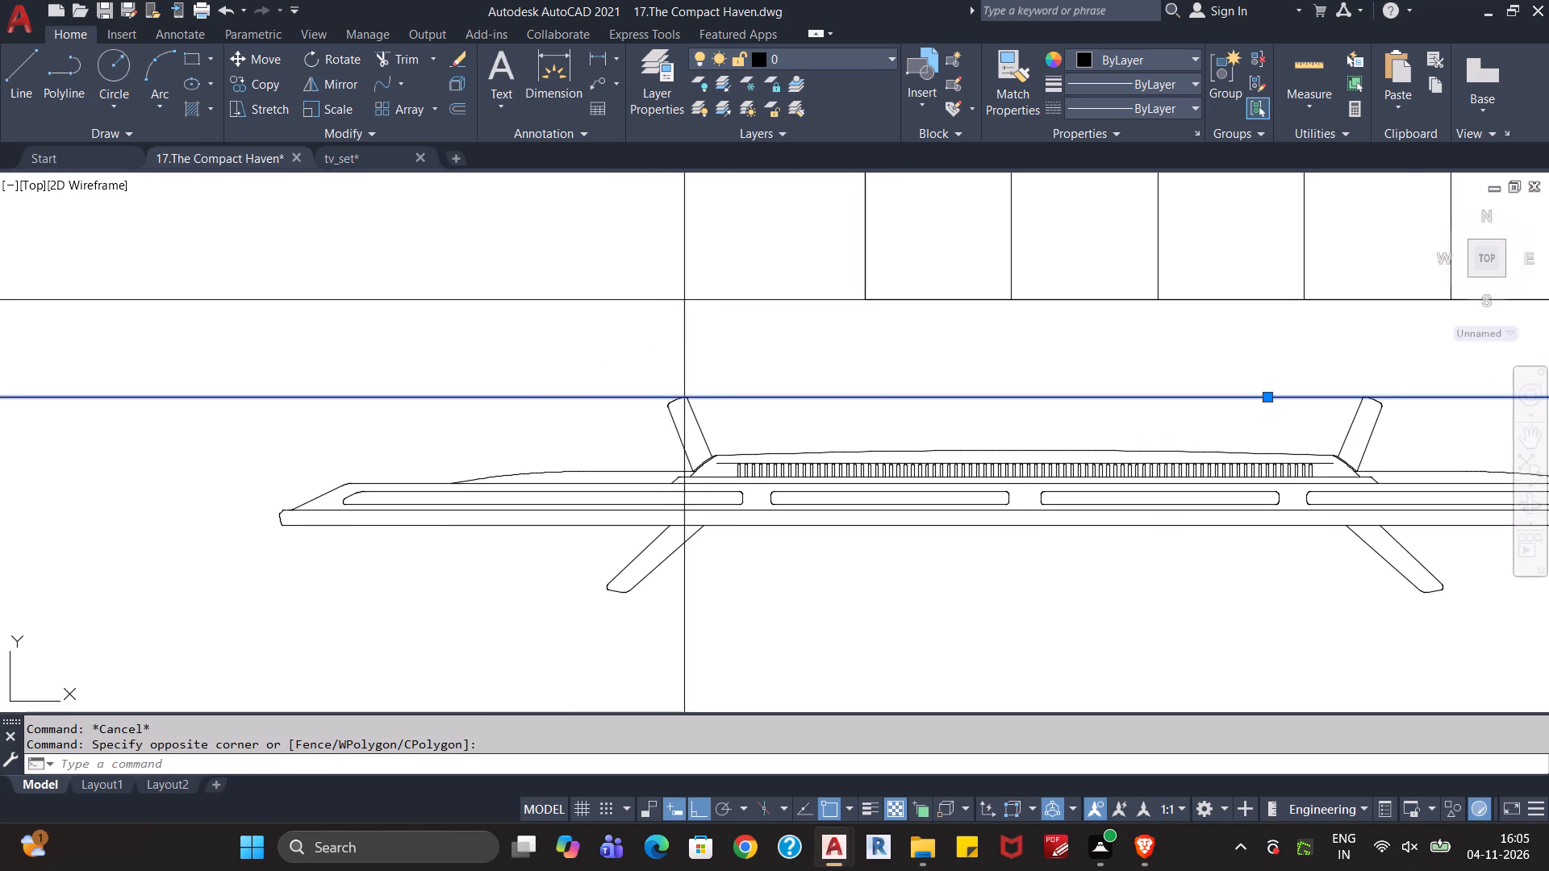
{"action": "scroll", "coordinate": [723, 352], "scroll_direction": "down", "scroll_amount": 2}
{"action": "key", "text": "Escape"}
{"action": "key", "text": "Escape"}
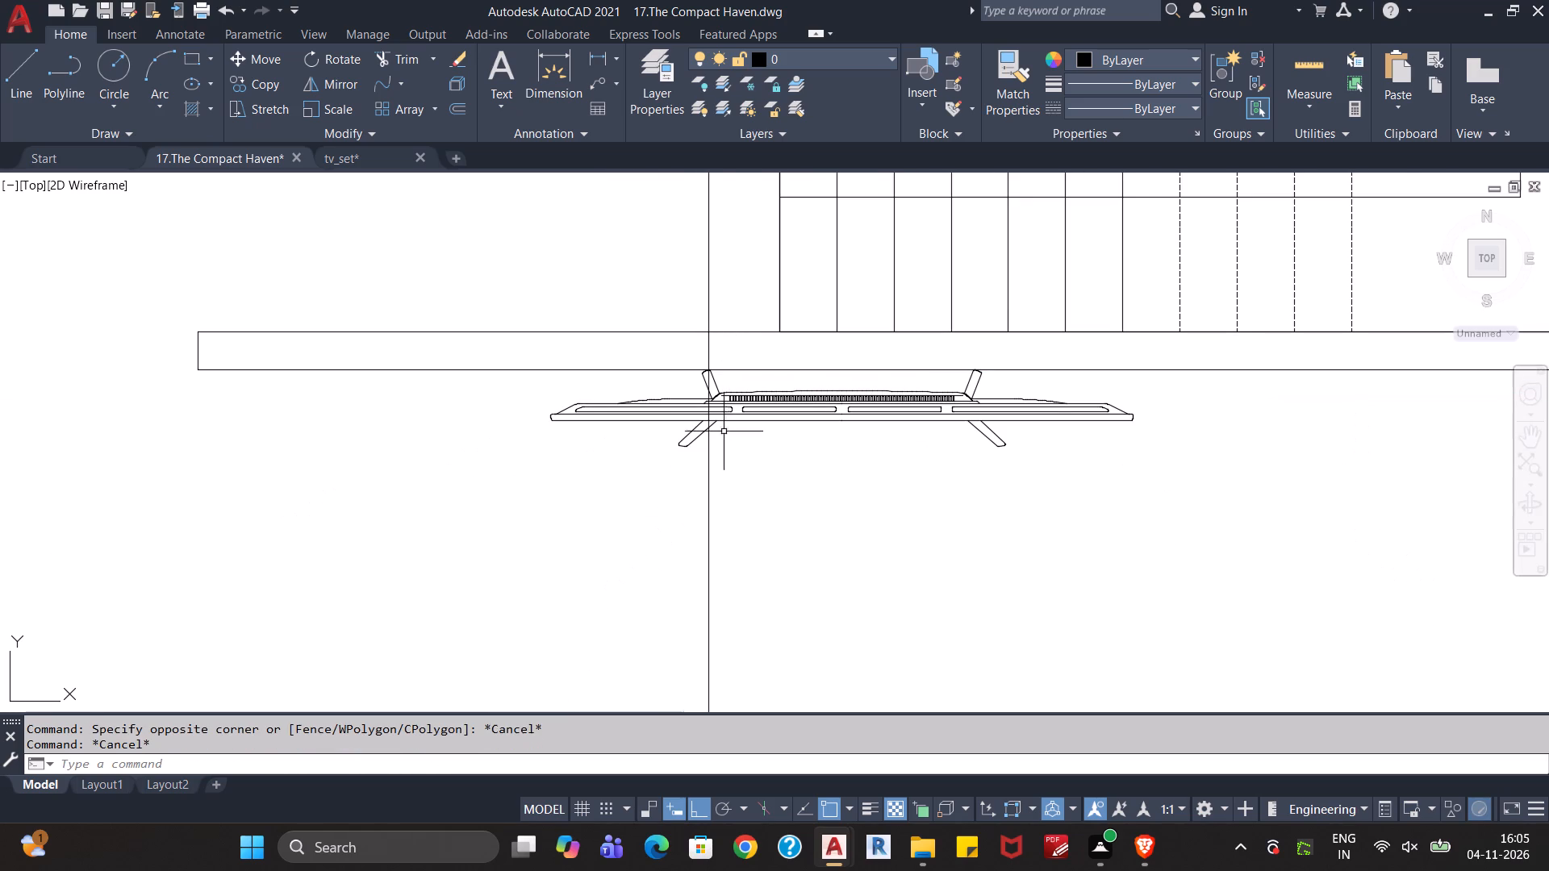
{"action": "left_click", "coordinate": [733, 489]}
{"action": "left_click", "coordinate": [679, 538]}
{"action": "key", "text": "Delete"}
Save the Compact Haven drawing.
{"action": "scroll", "coordinate": [678, 542], "scroll_direction": "down", "scroll_amount": 1}
{"action": "middle_click_drag", "start_coordinate": [742, 577], "coordinate": [733, 540]}
{"action": "scroll", "coordinate": [733, 537], "scroll_direction": "down", "scroll_amount": 2}
{"action": "middle_click_drag", "start_coordinate": [747, 561], "coordinate": [733, 495]}
{"action": "scroll", "coordinate": [730, 483], "scroll_direction": "down", "scroll_amount": 1}
{"action": "middle_click_drag", "start_coordinate": [741, 519], "coordinate": [733, 491]}
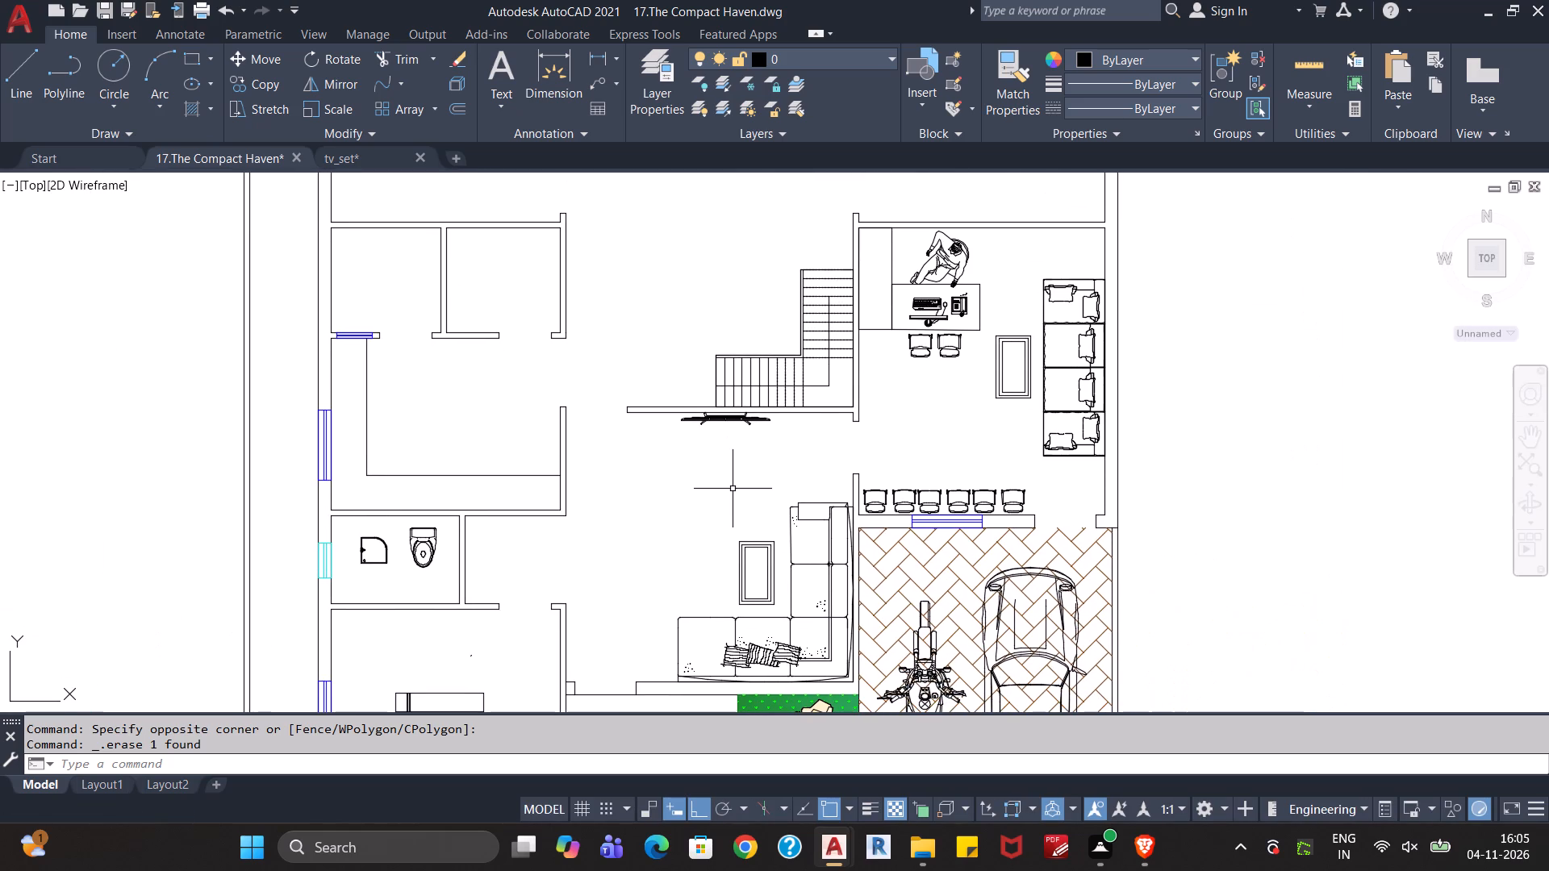
{"action": "scroll", "coordinate": [733, 489], "scroll_direction": "down", "scroll_amount": 1}
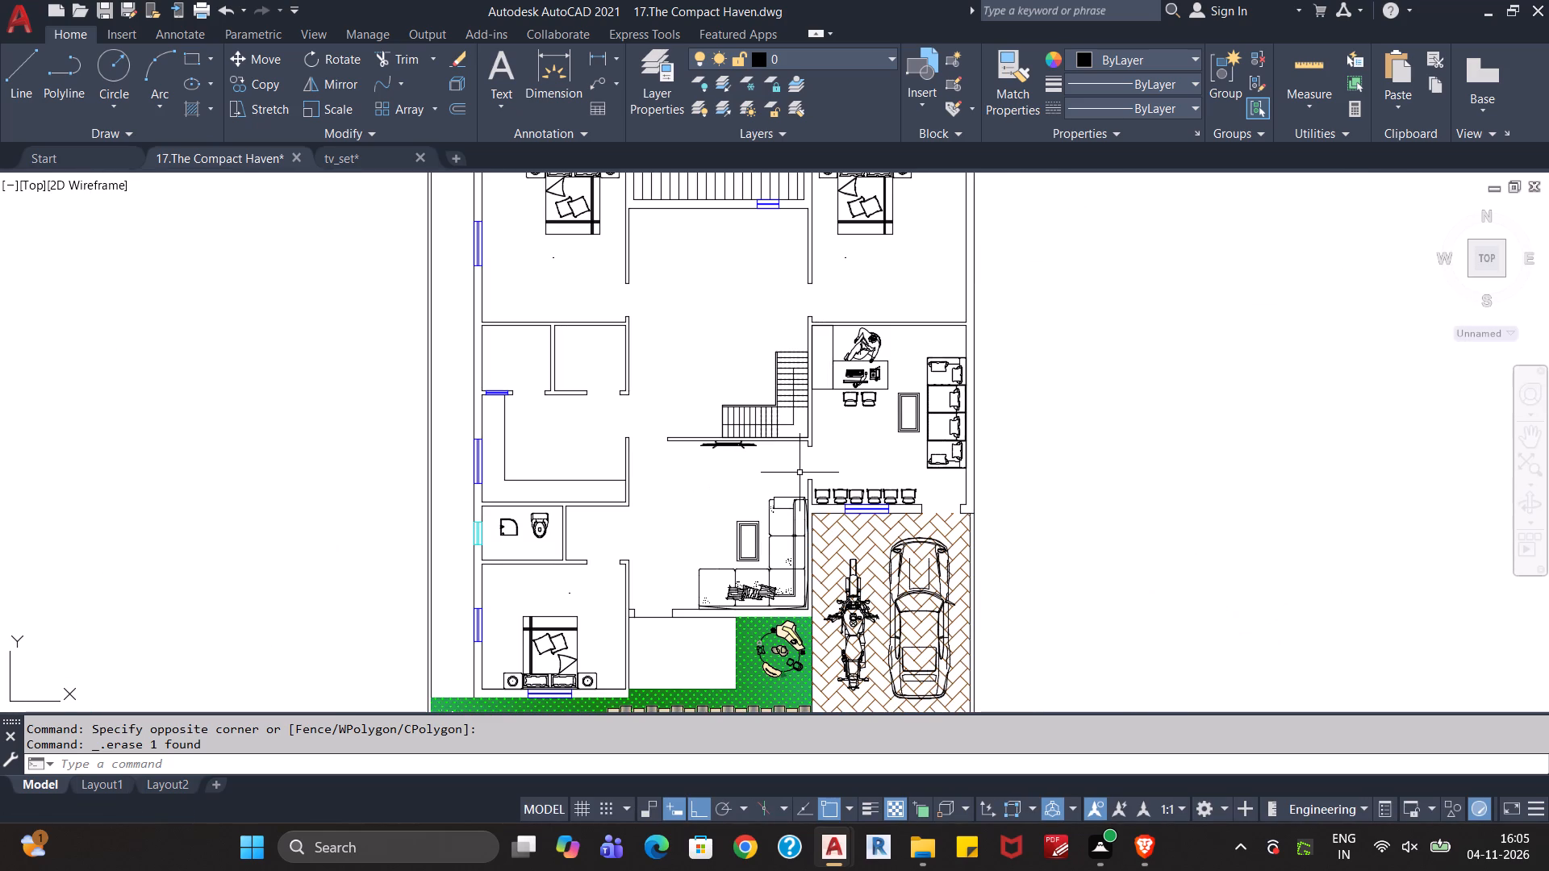
{"action": "key", "text": "ctrl+s"}
Start a multiline text frame in the empty space east of the plan, with 6" text height and centred alignment.
{"action": "scroll", "coordinate": [801, 473], "scroll_direction": "down", "scroll_amount": 1}
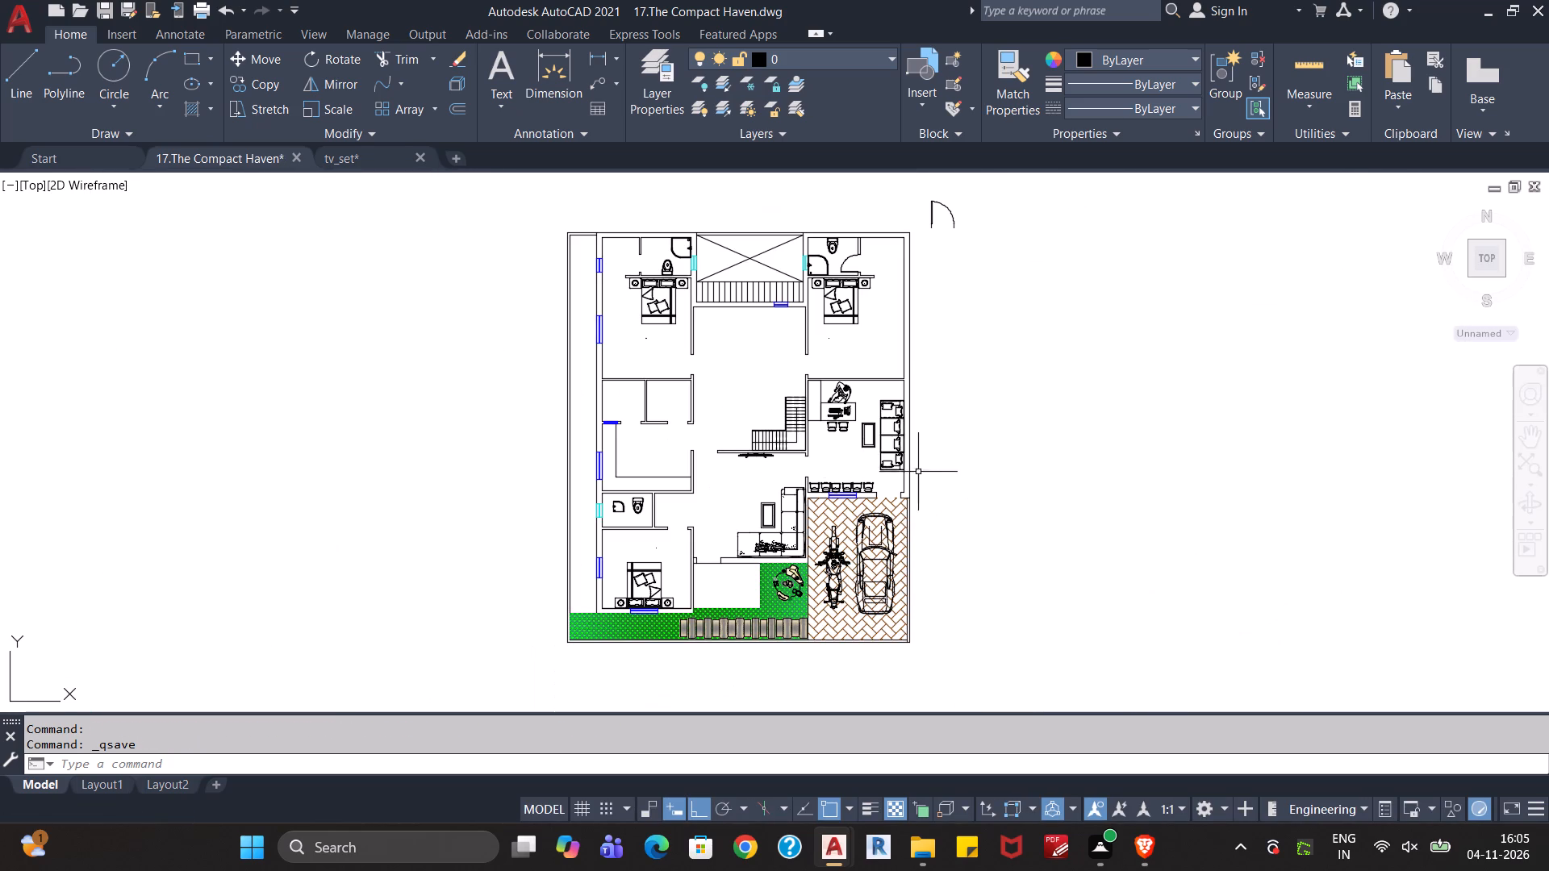
{"action": "middle_click_drag", "start_coordinate": [987, 514], "coordinate": [962, 473]}
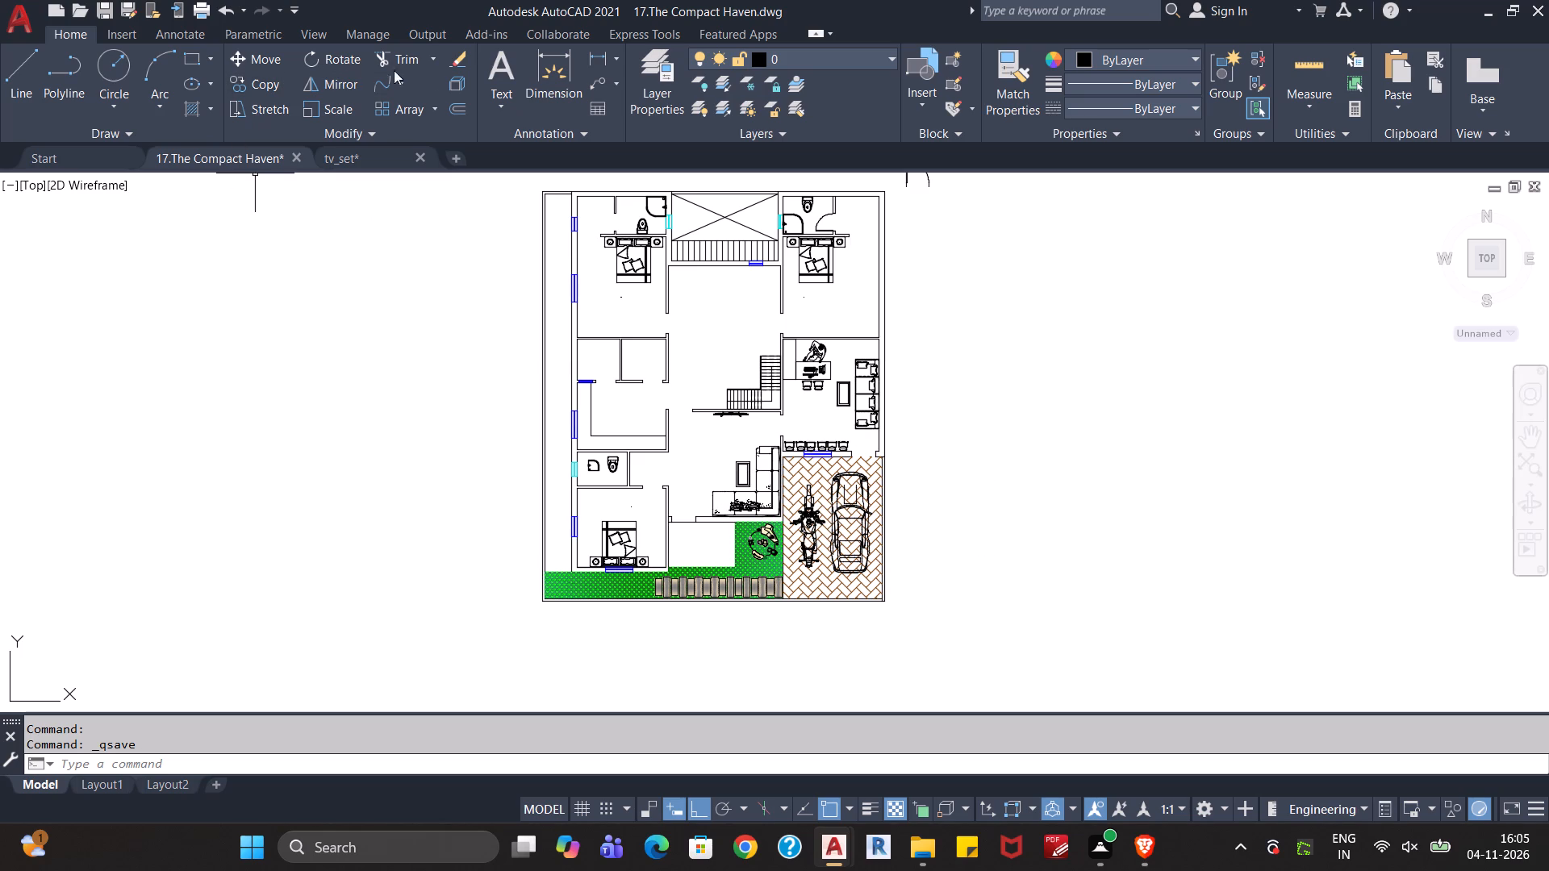
{"action": "left_click", "coordinate": [496, 66]}
{"action": "left_click", "coordinate": [916, 363]}
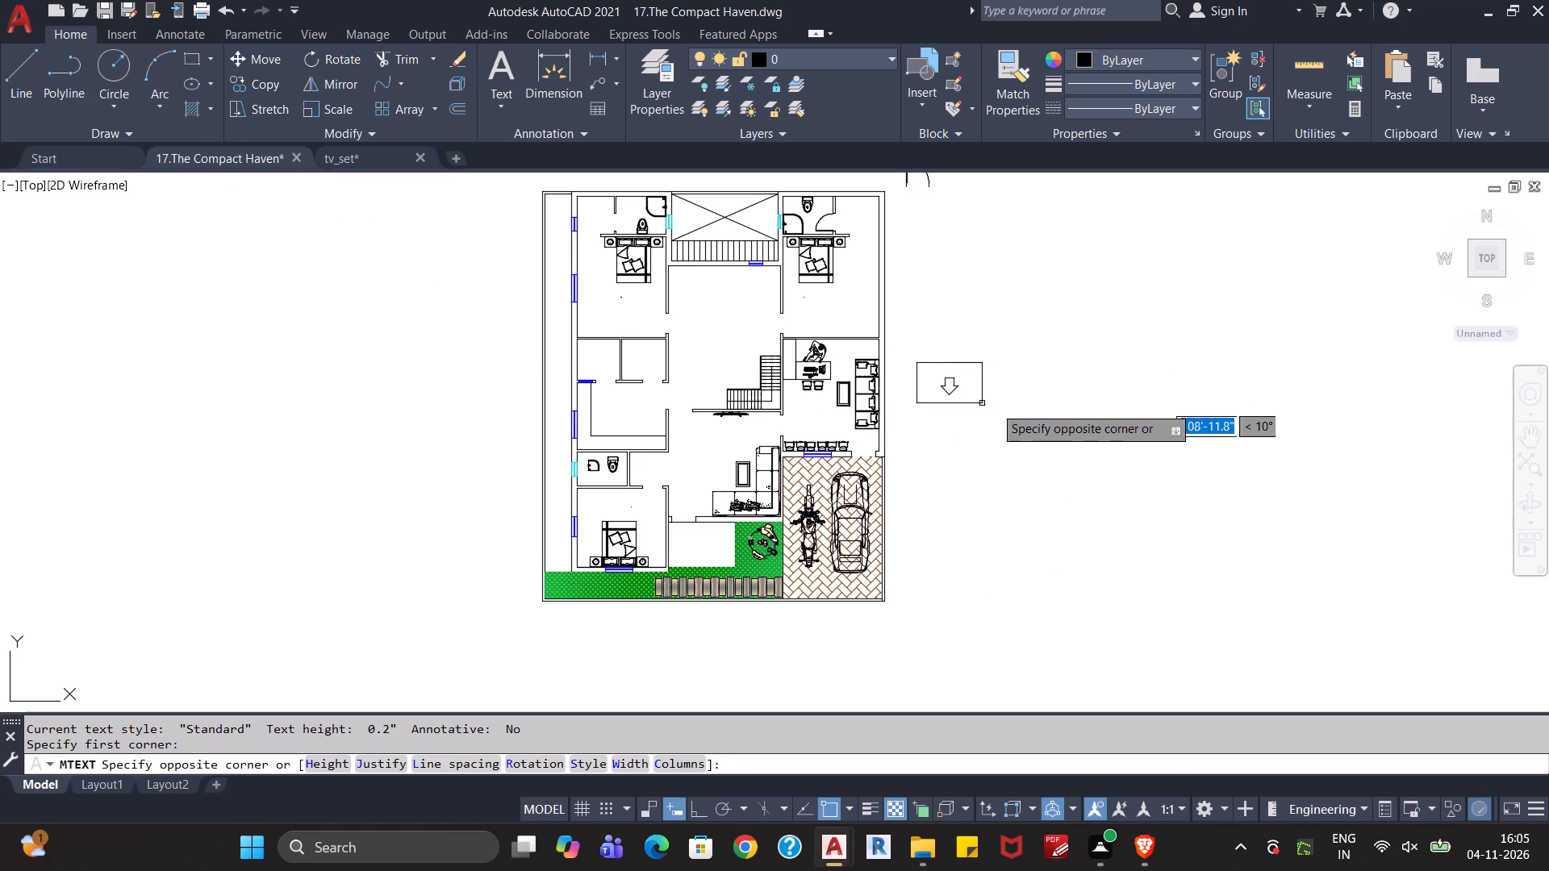
{"action": "left_click", "coordinate": [1047, 401]}
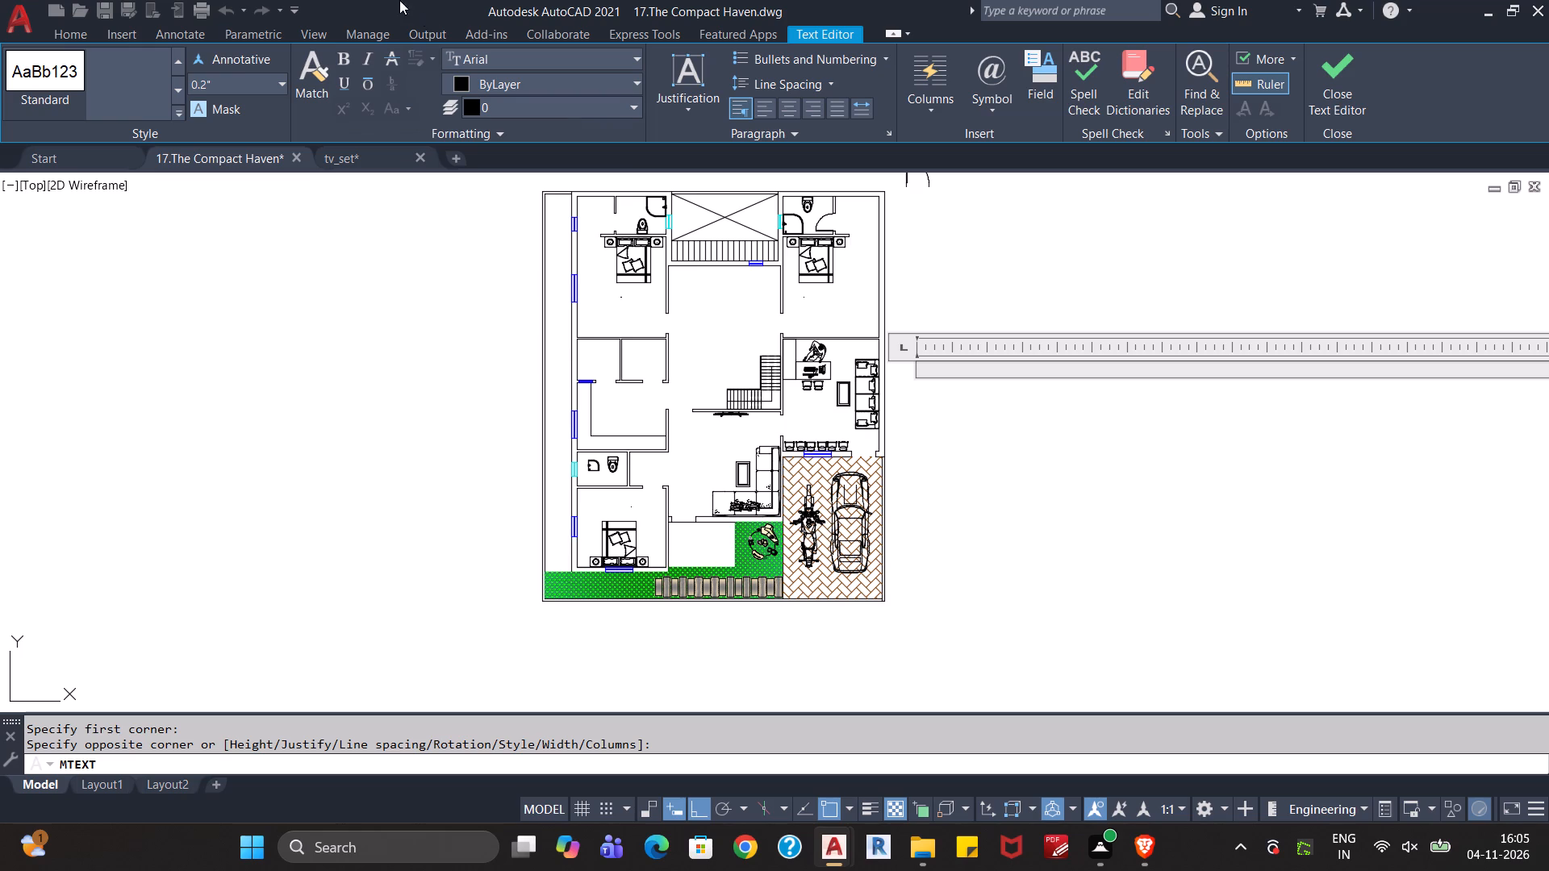
{"action": "left_click", "coordinate": [241, 81]}
{"action": "type", "text": "6\""}
{"action": "key", "text": "Return"}
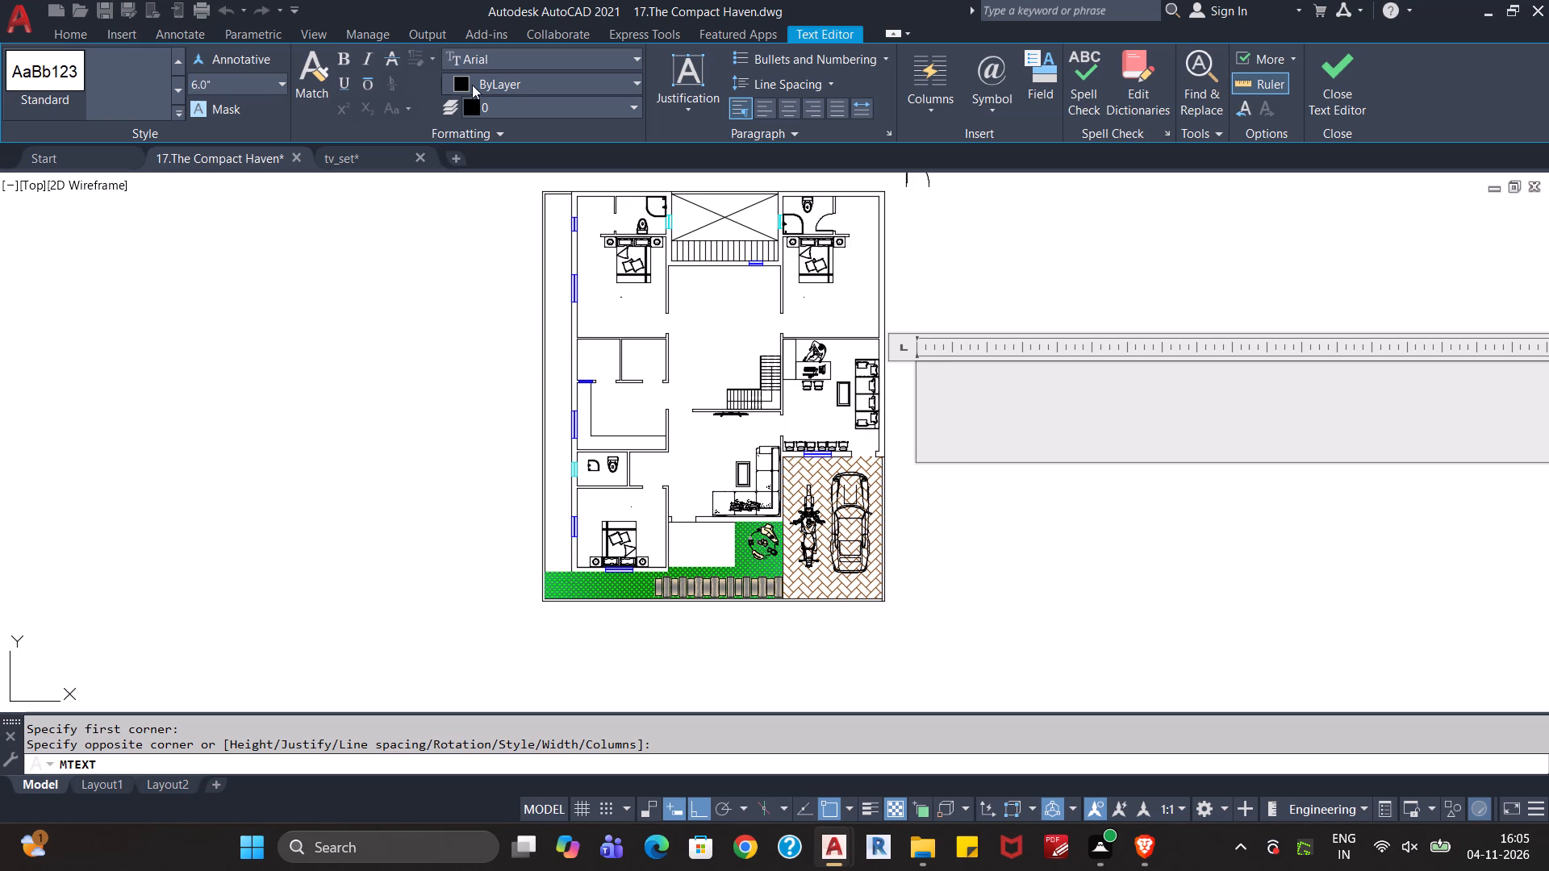
{"action": "left_click", "coordinate": [790, 112]}
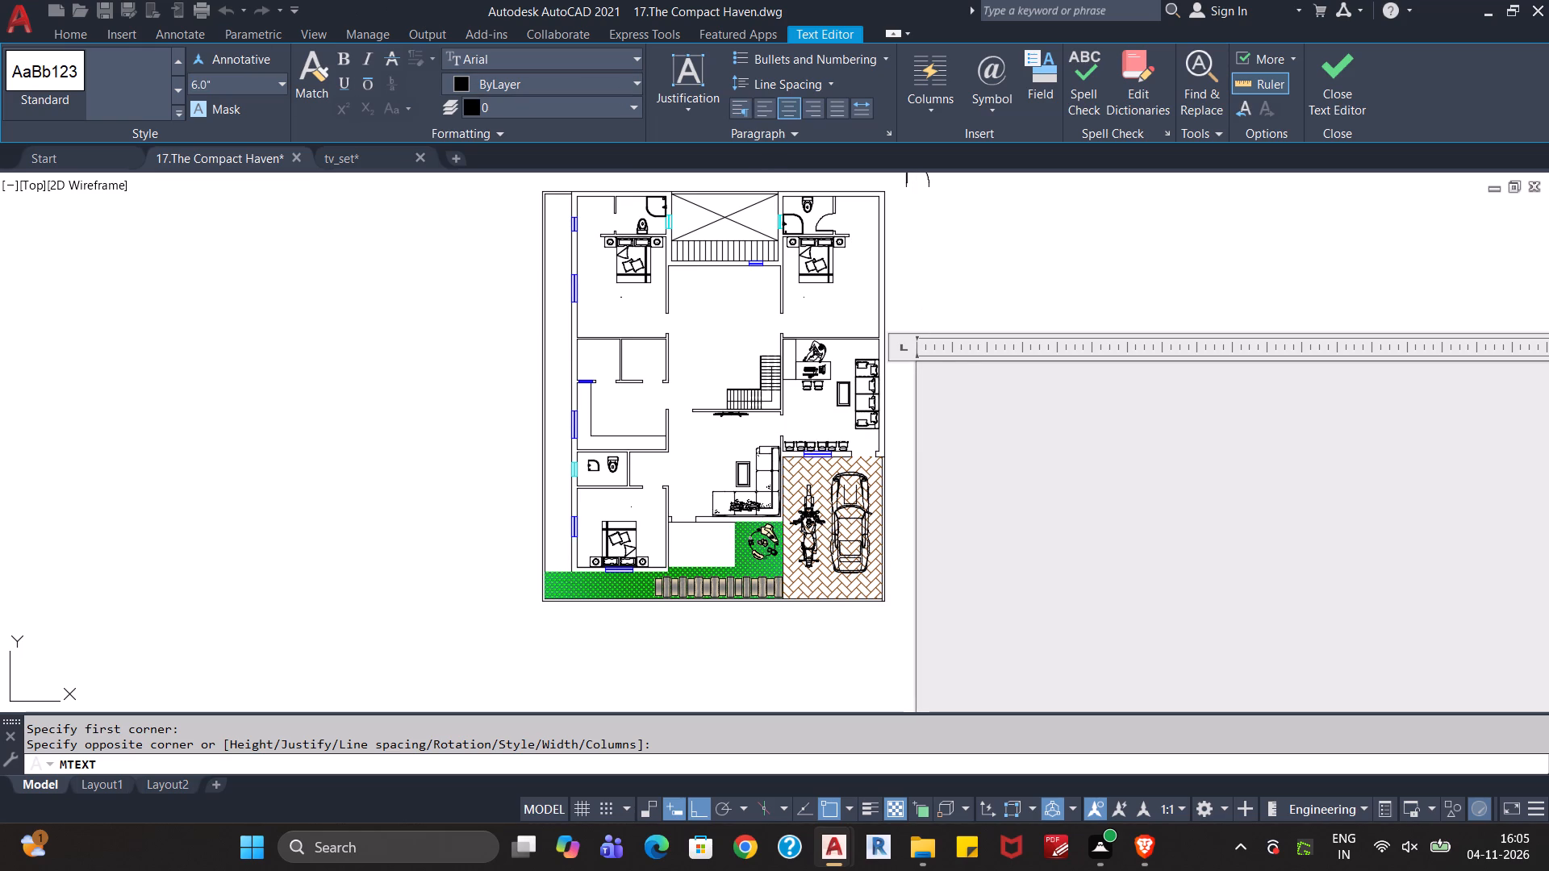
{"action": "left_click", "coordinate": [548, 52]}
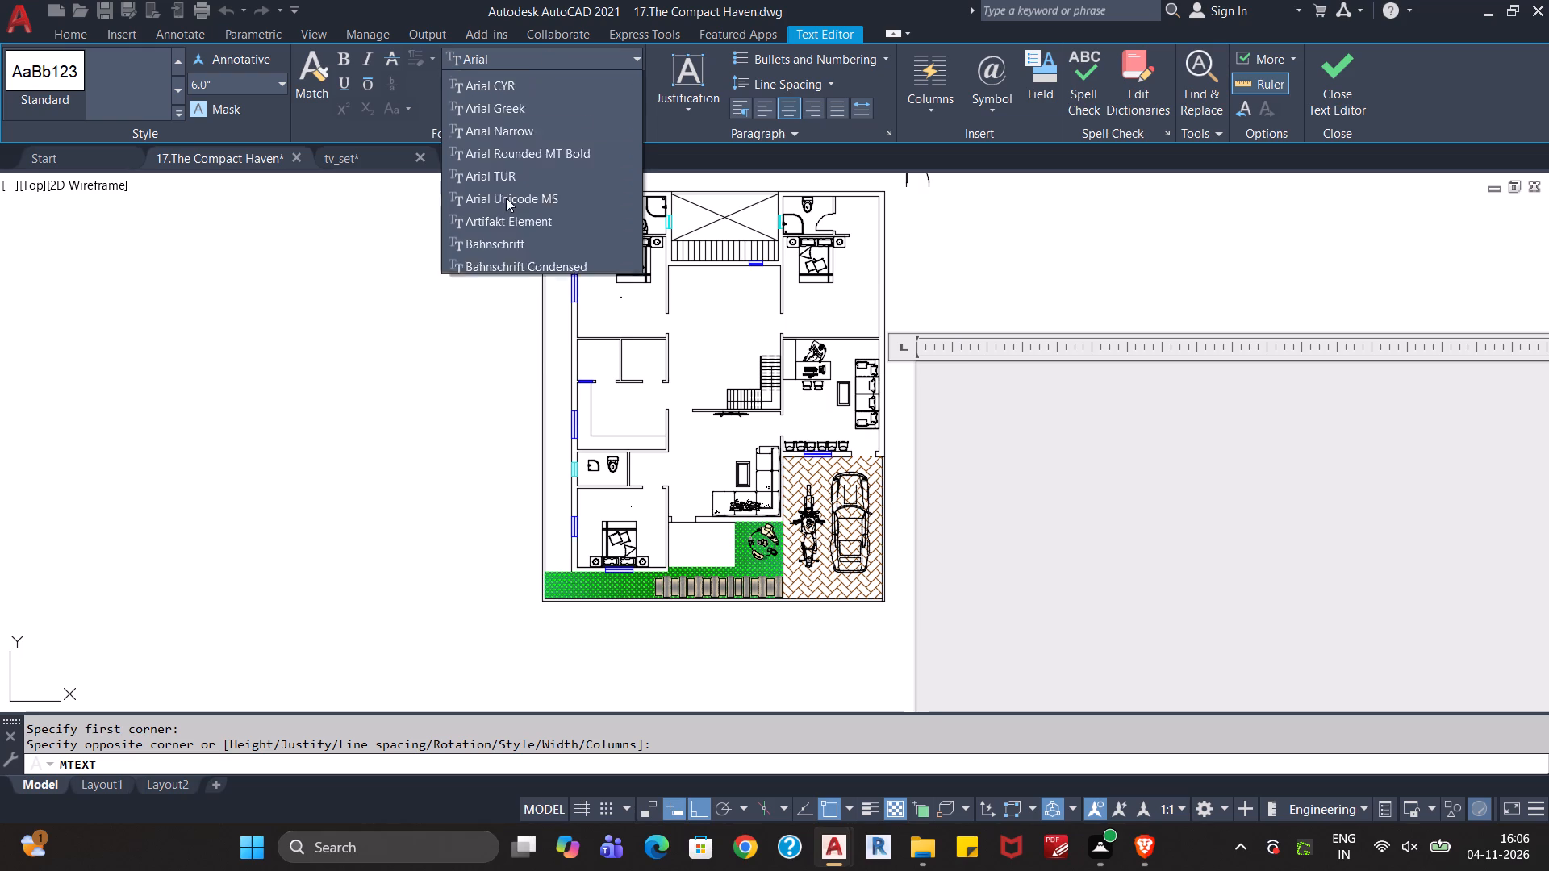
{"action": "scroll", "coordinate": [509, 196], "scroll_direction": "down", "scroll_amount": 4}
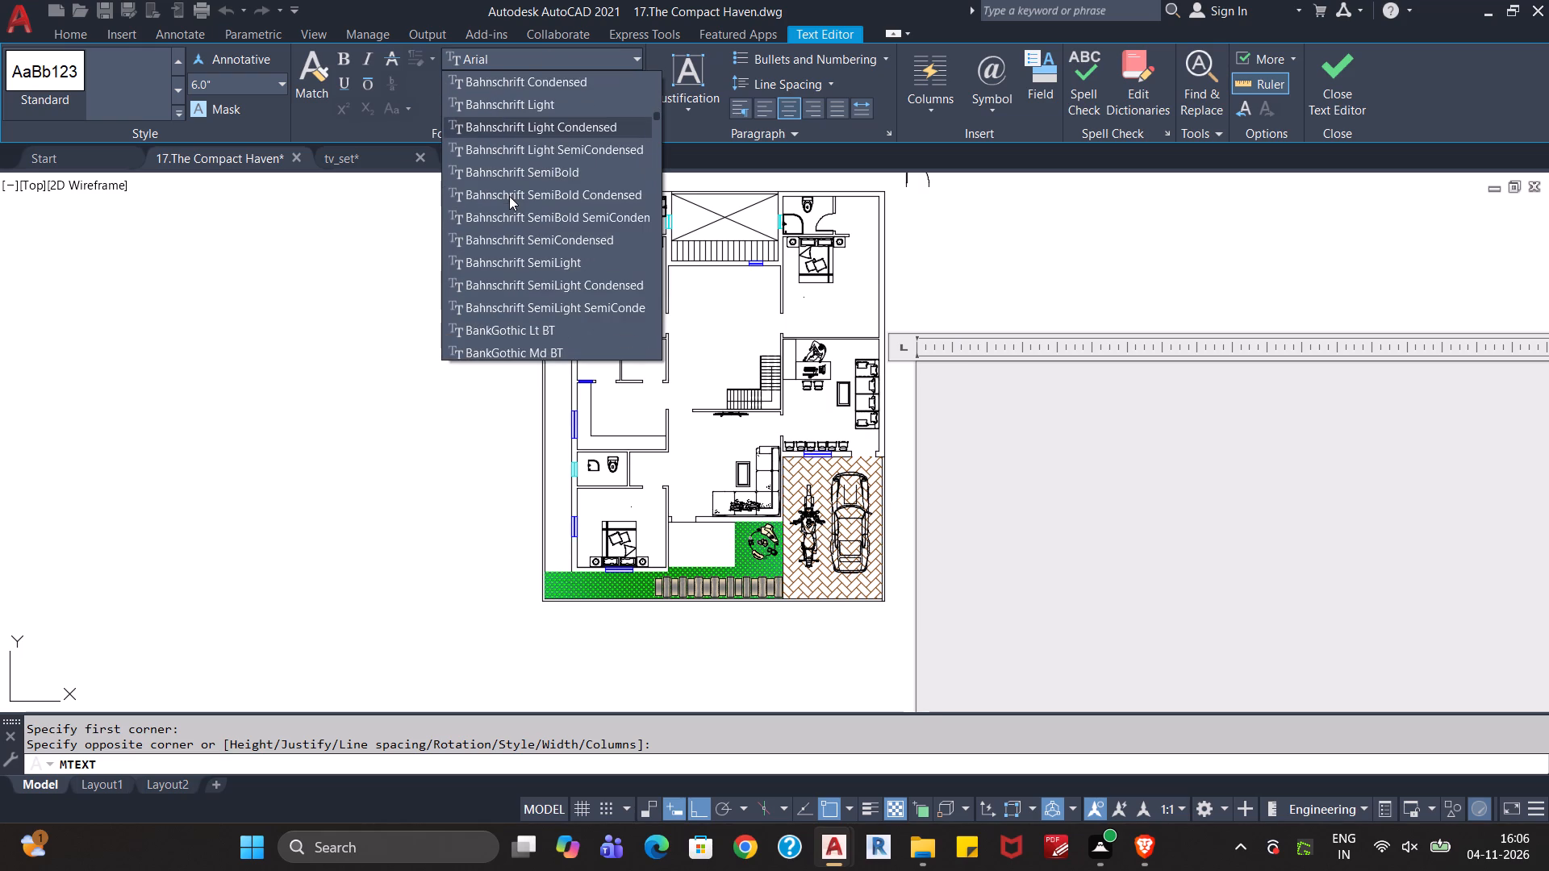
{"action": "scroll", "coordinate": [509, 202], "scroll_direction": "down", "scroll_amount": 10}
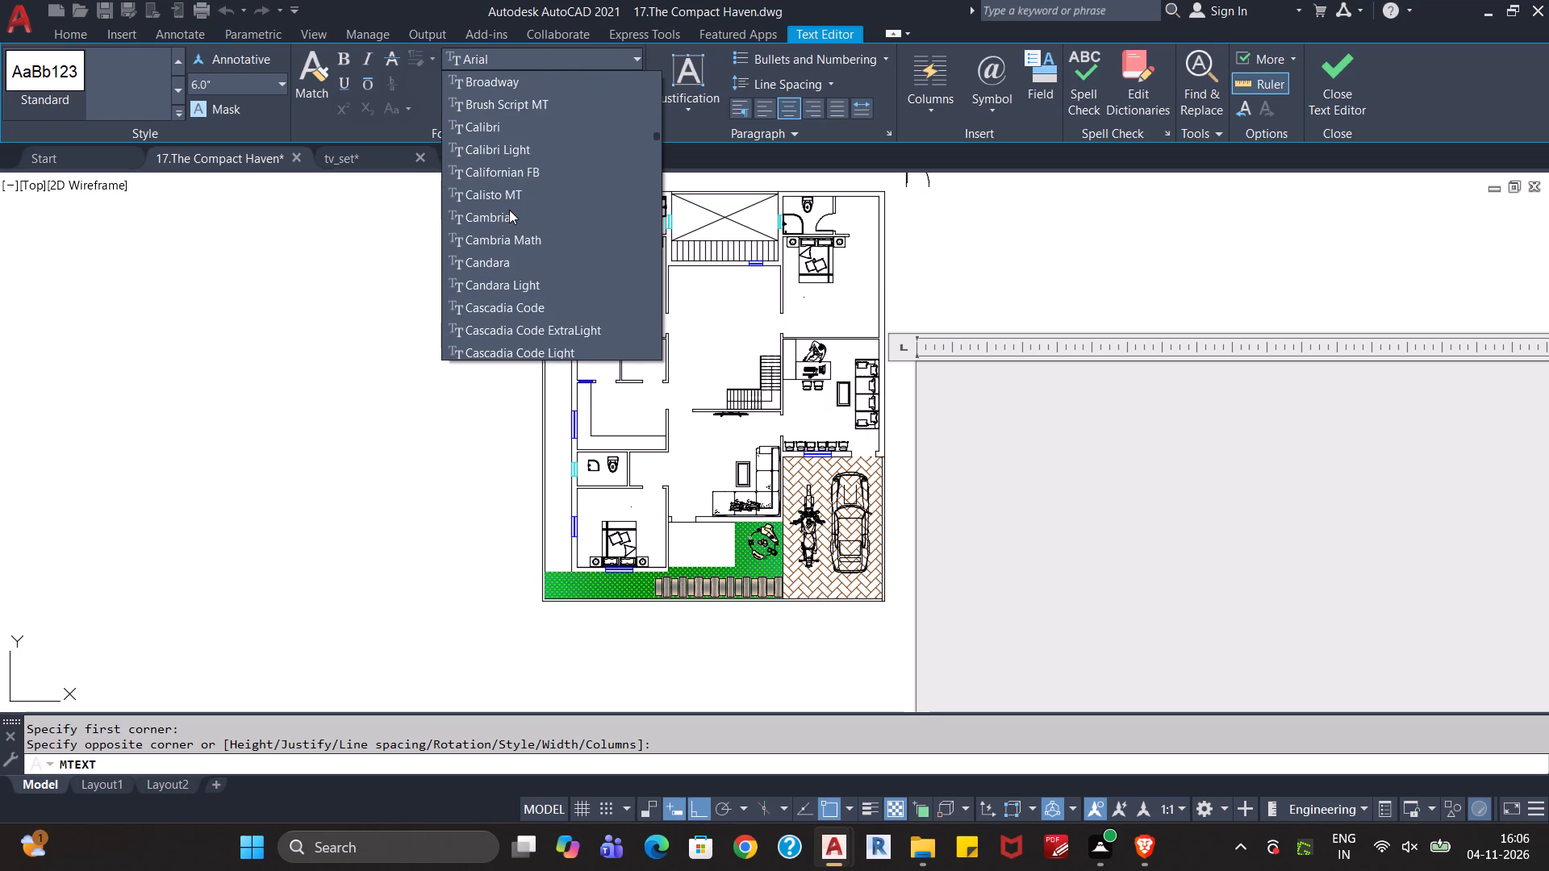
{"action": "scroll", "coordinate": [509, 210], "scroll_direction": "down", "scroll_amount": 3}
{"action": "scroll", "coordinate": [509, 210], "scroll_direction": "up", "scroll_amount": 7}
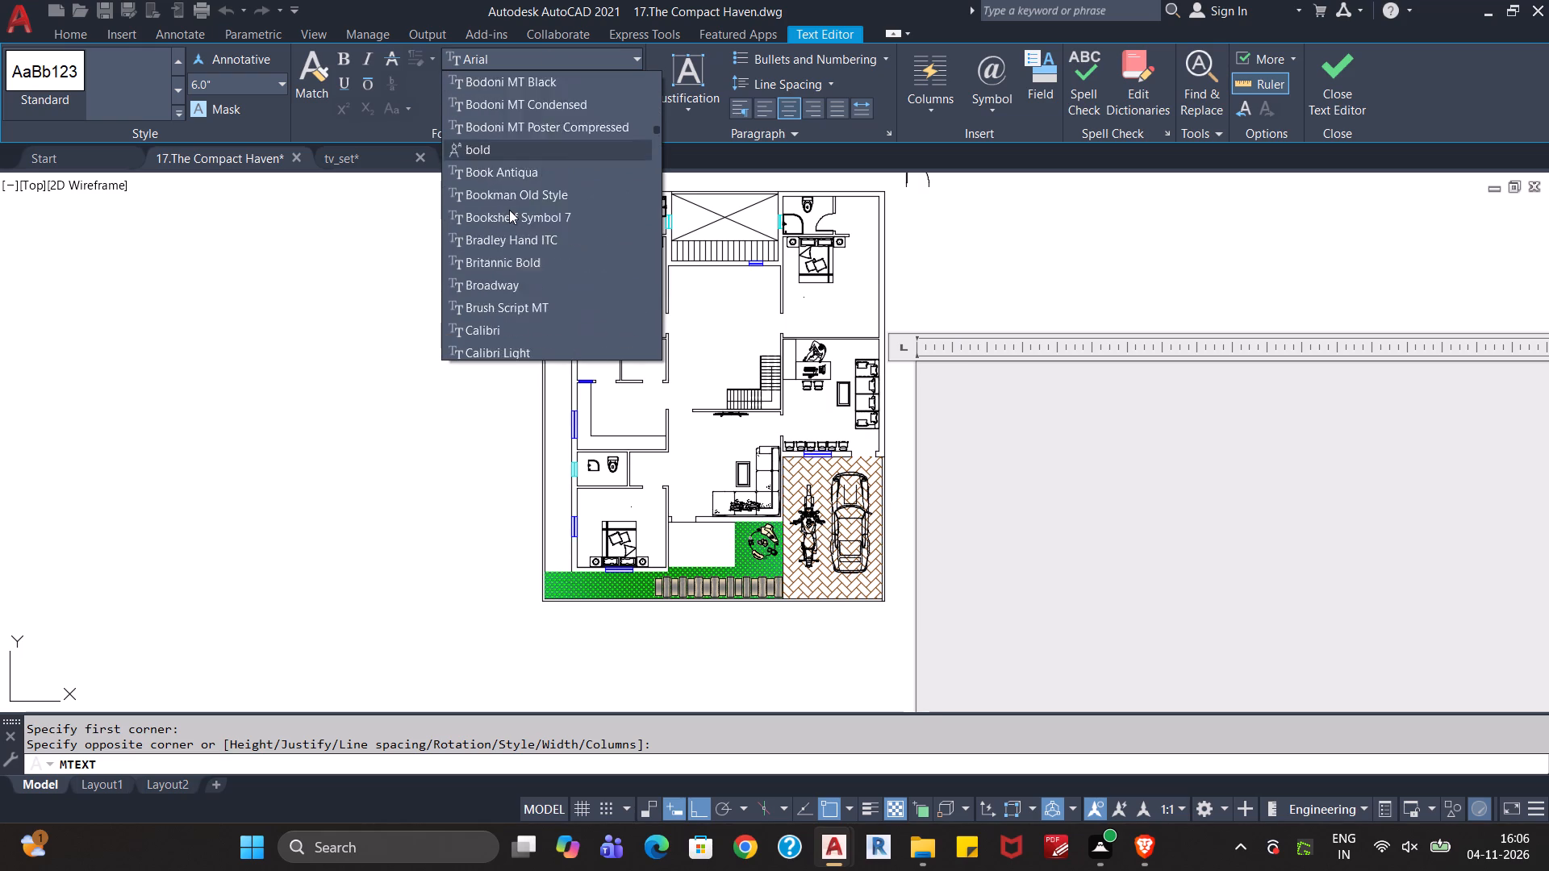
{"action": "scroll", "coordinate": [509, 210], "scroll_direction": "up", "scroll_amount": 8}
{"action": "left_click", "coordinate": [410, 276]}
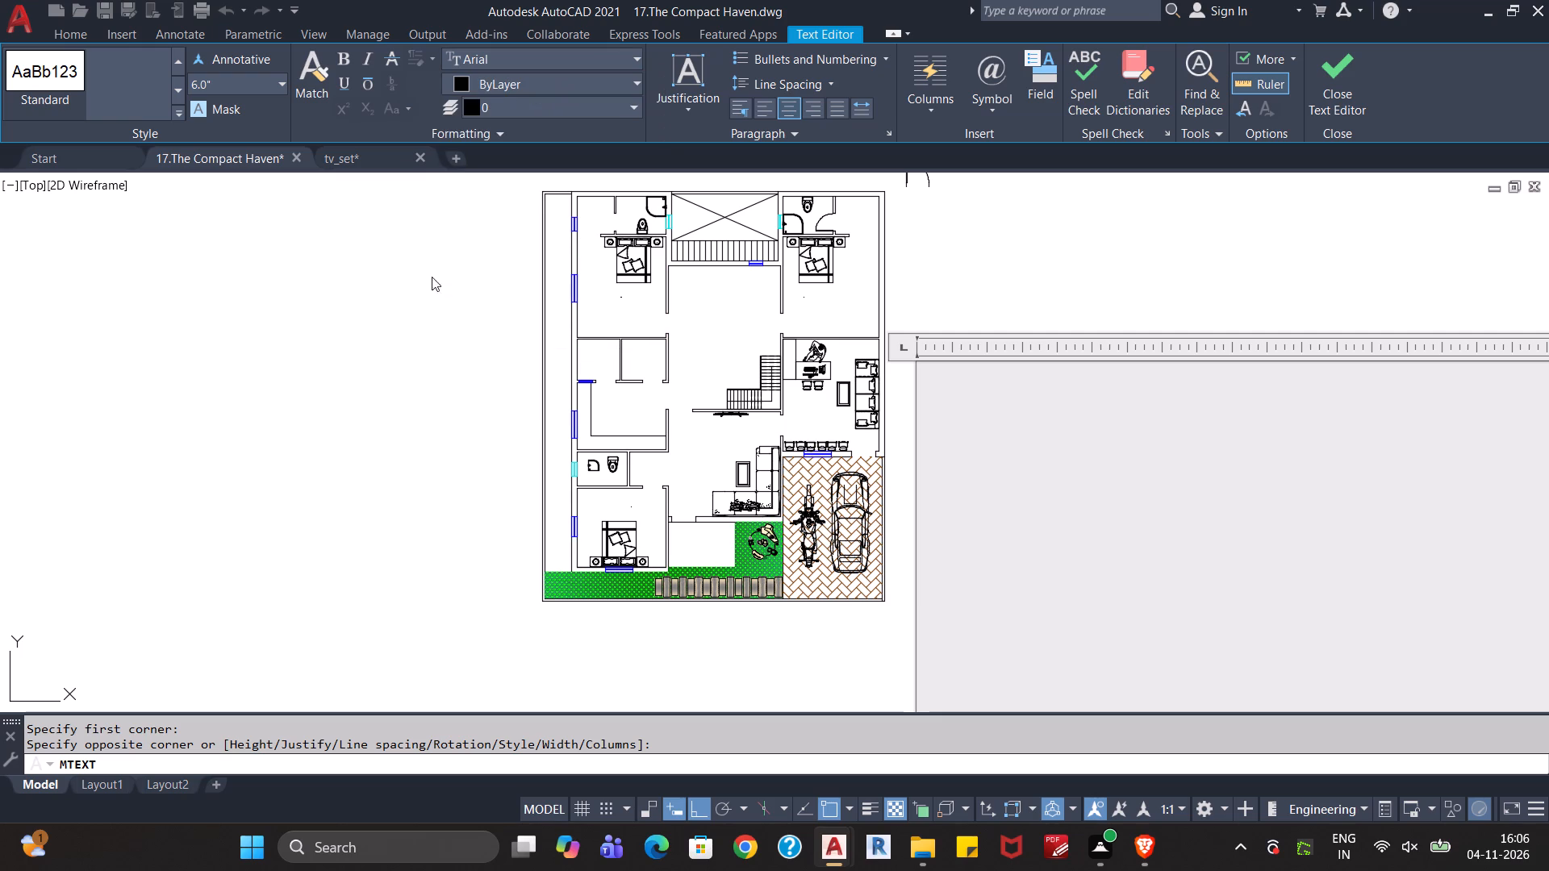
Enter SIT OUT as the first line of the multiline text and begin a second line.
{"action": "left_click", "coordinate": [1145, 488]}
{"action": "key", "text": "shift+s"}
{"action": "type", "text": "it"}
{"action": "key", "text": "BackSpace"}
{"action": "key", "text": "BackSpace"}
{"action": "type", "text": "IT OUT"}
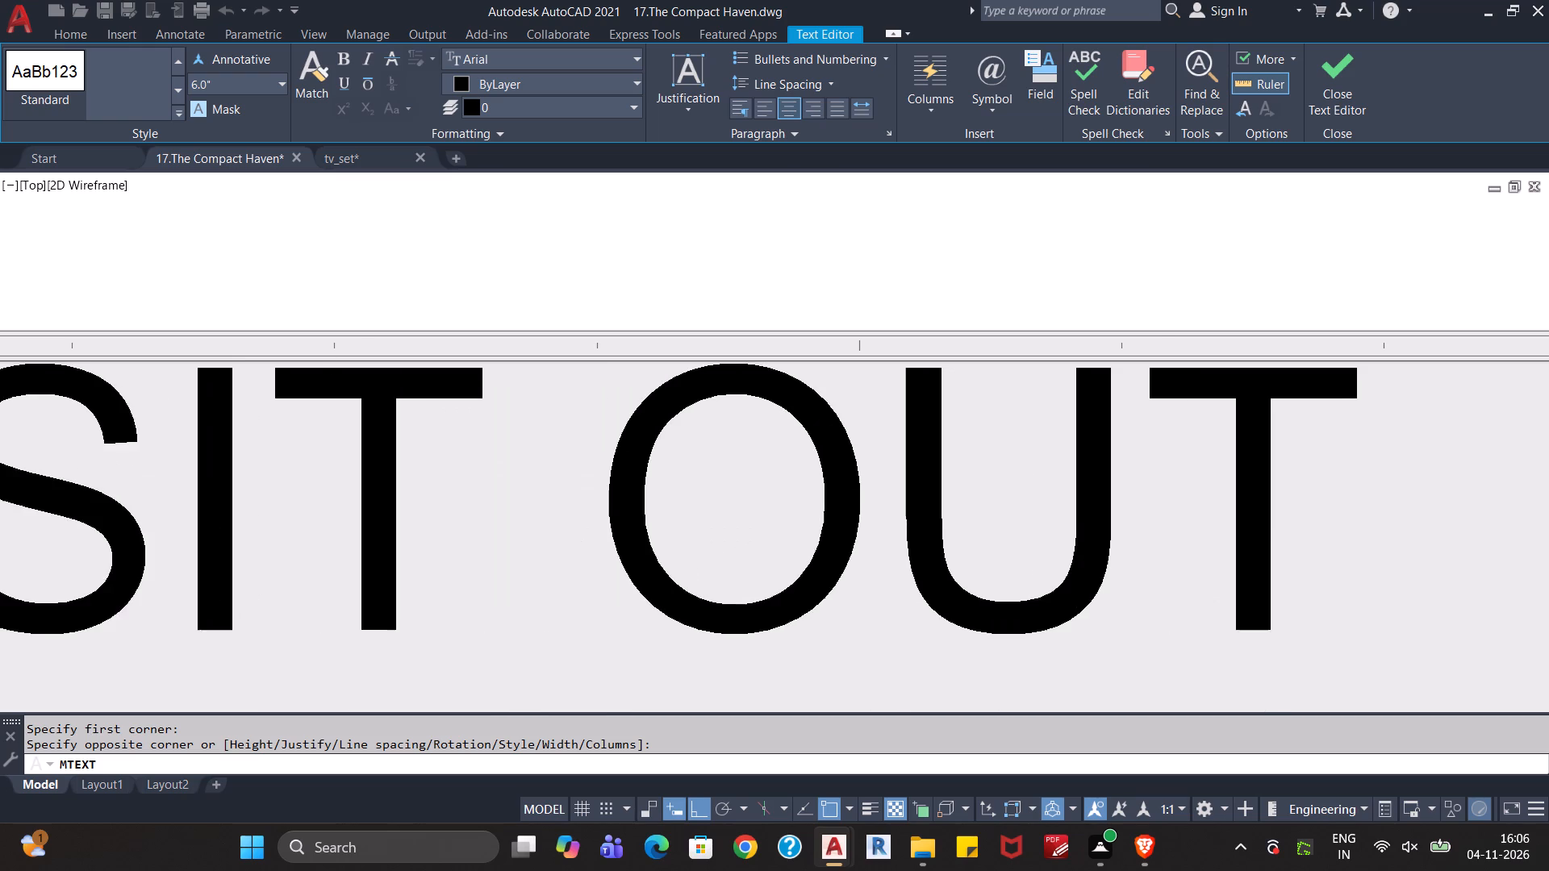
{"action": "key", "text": "Return"}
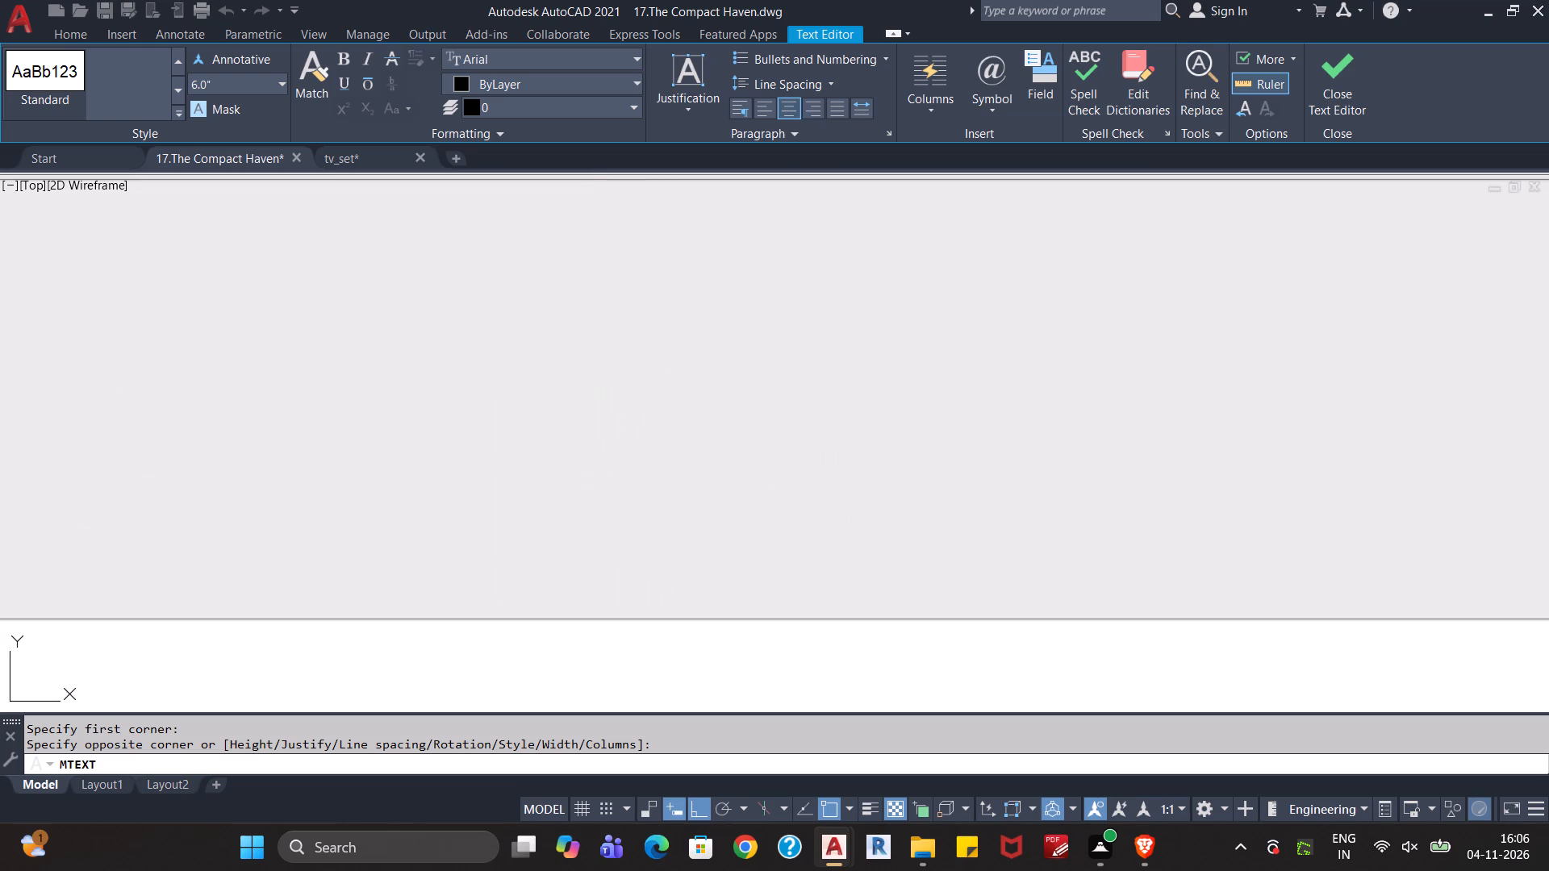
Enter the room size 9'-10" X 6'-7" as the label's second line and finish the text.
{"action": "type", "text": "9'10\""}
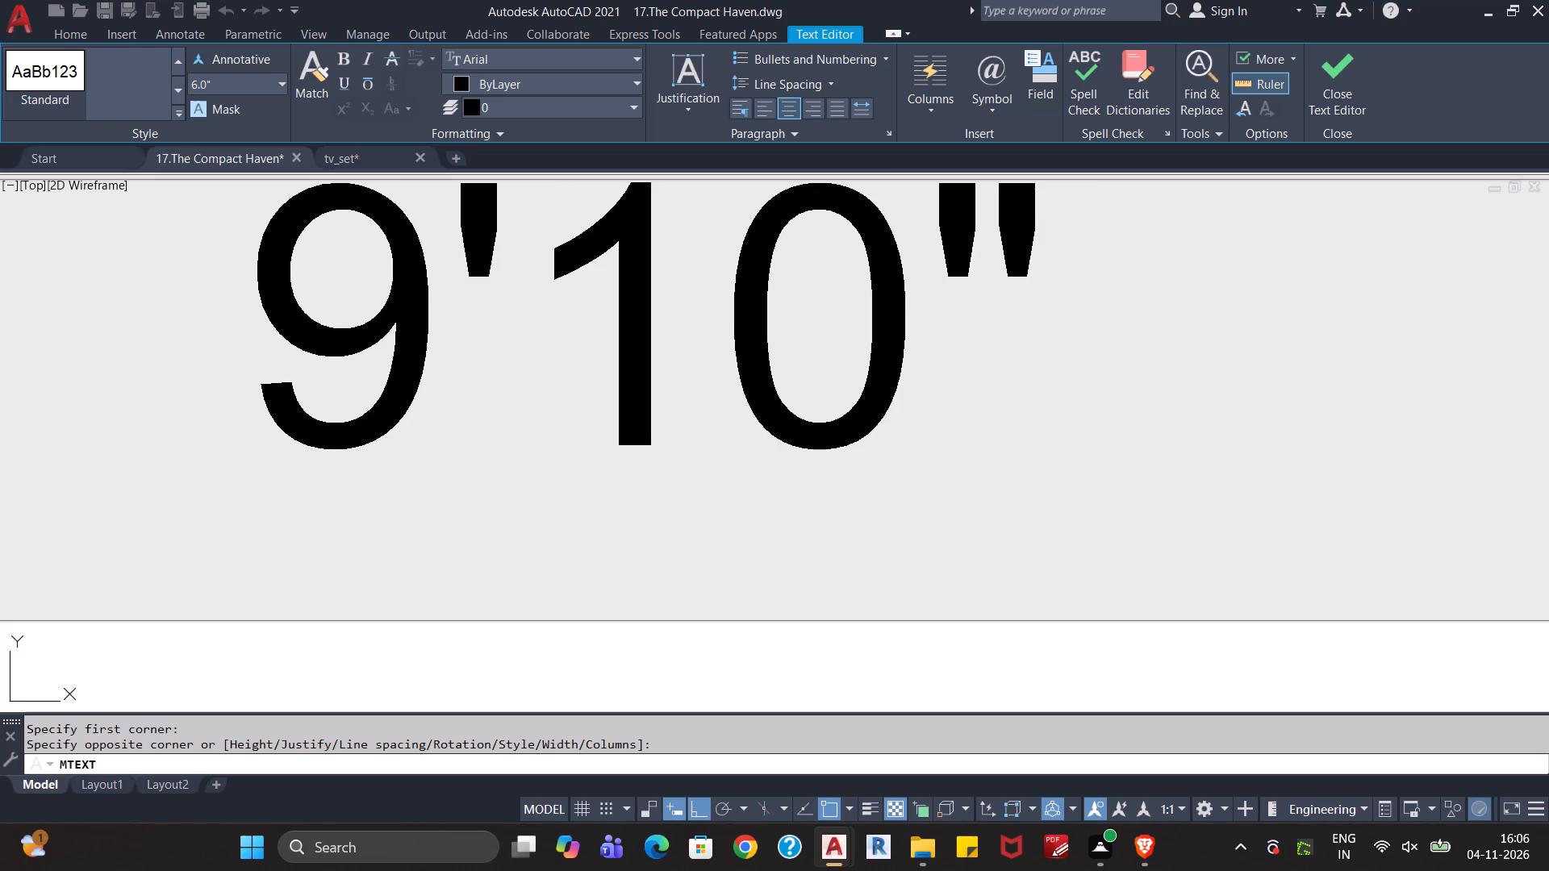
{"action": "key", "text": "Left"}
{"action": "key", "text": "Left"}
{"action": "key", "text": "Left"}
{"action": "key", "text": "minus"}
{"action": "key", "text": "Right"}
{"action": "key", "text": "Right"}
{"action": "key", "text": "Right"}
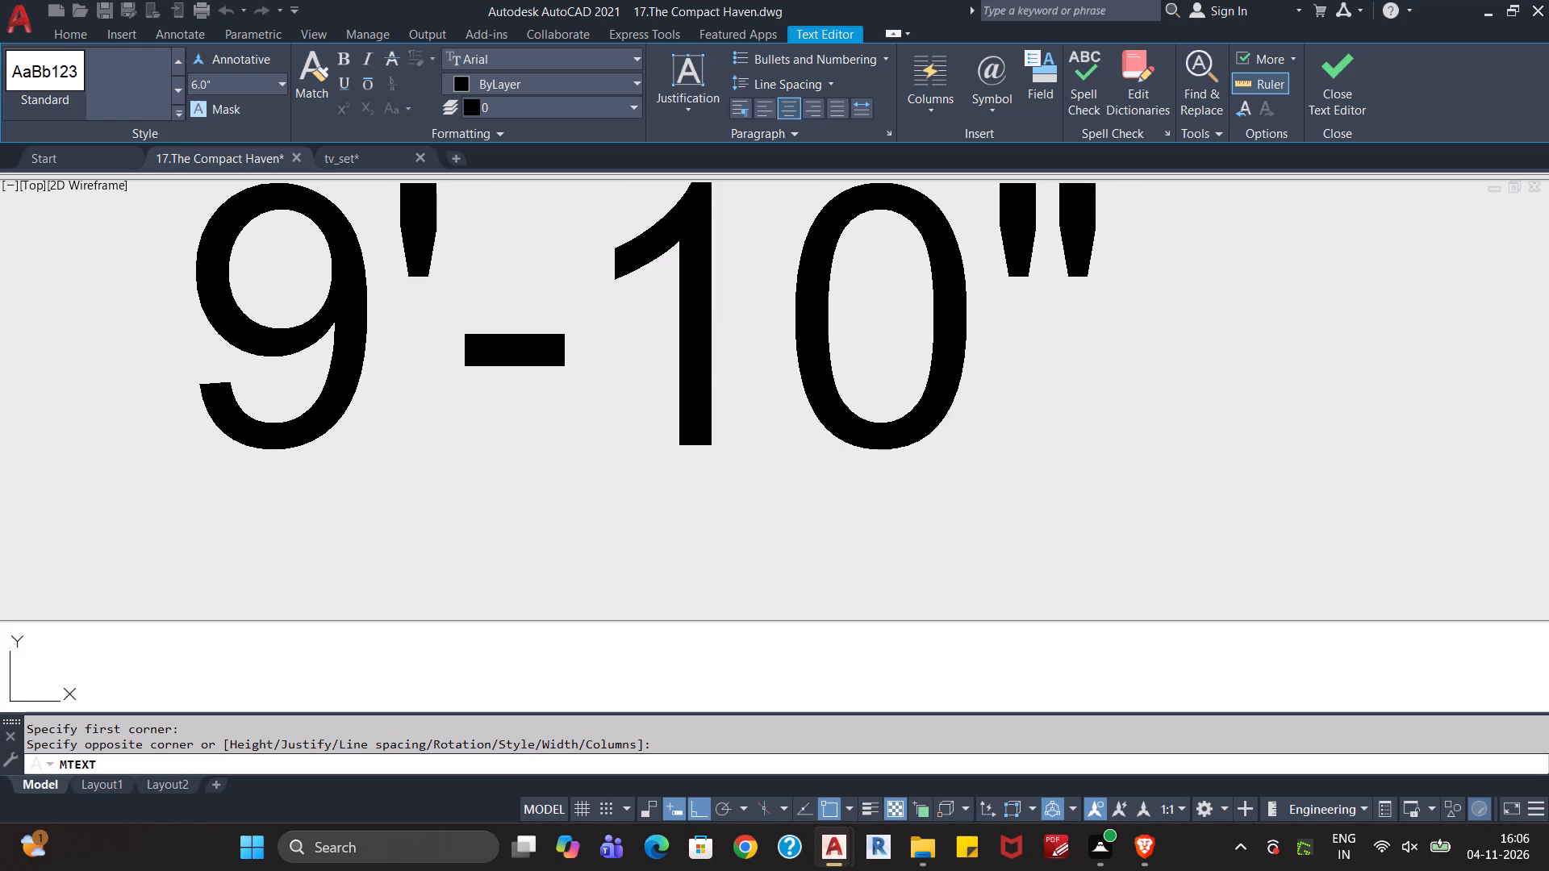
{"action": "key", "text": "x"}
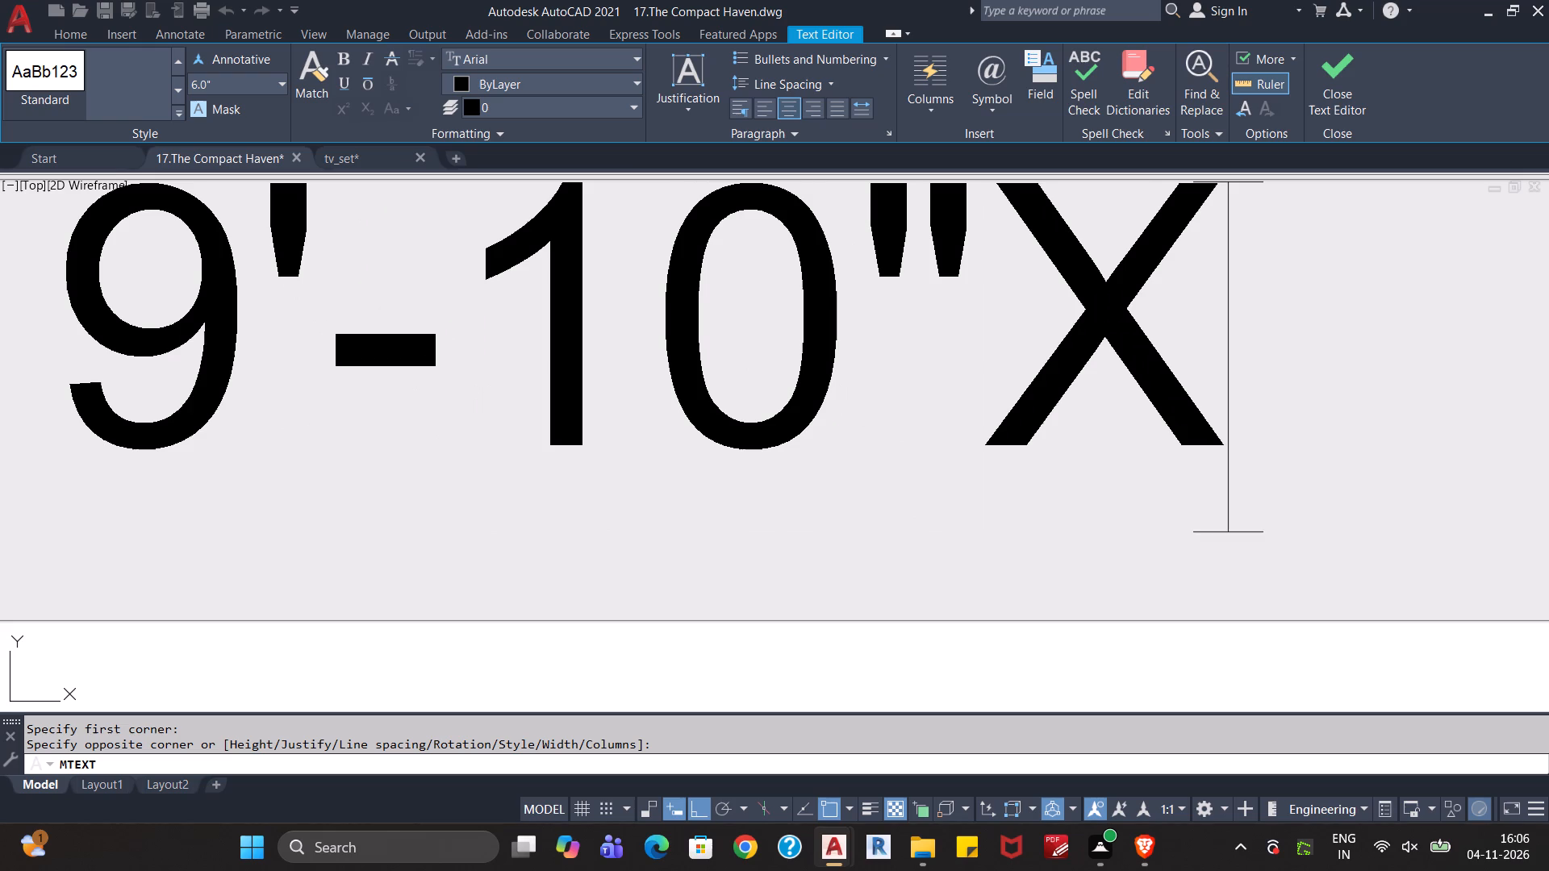
{"action": "key", "text": "BackSpace"}
{"action": "left_click", "coordinate": [1145, 488]}
{"action": "key", "text": "space"}
{"action": "type", "text": "X"}
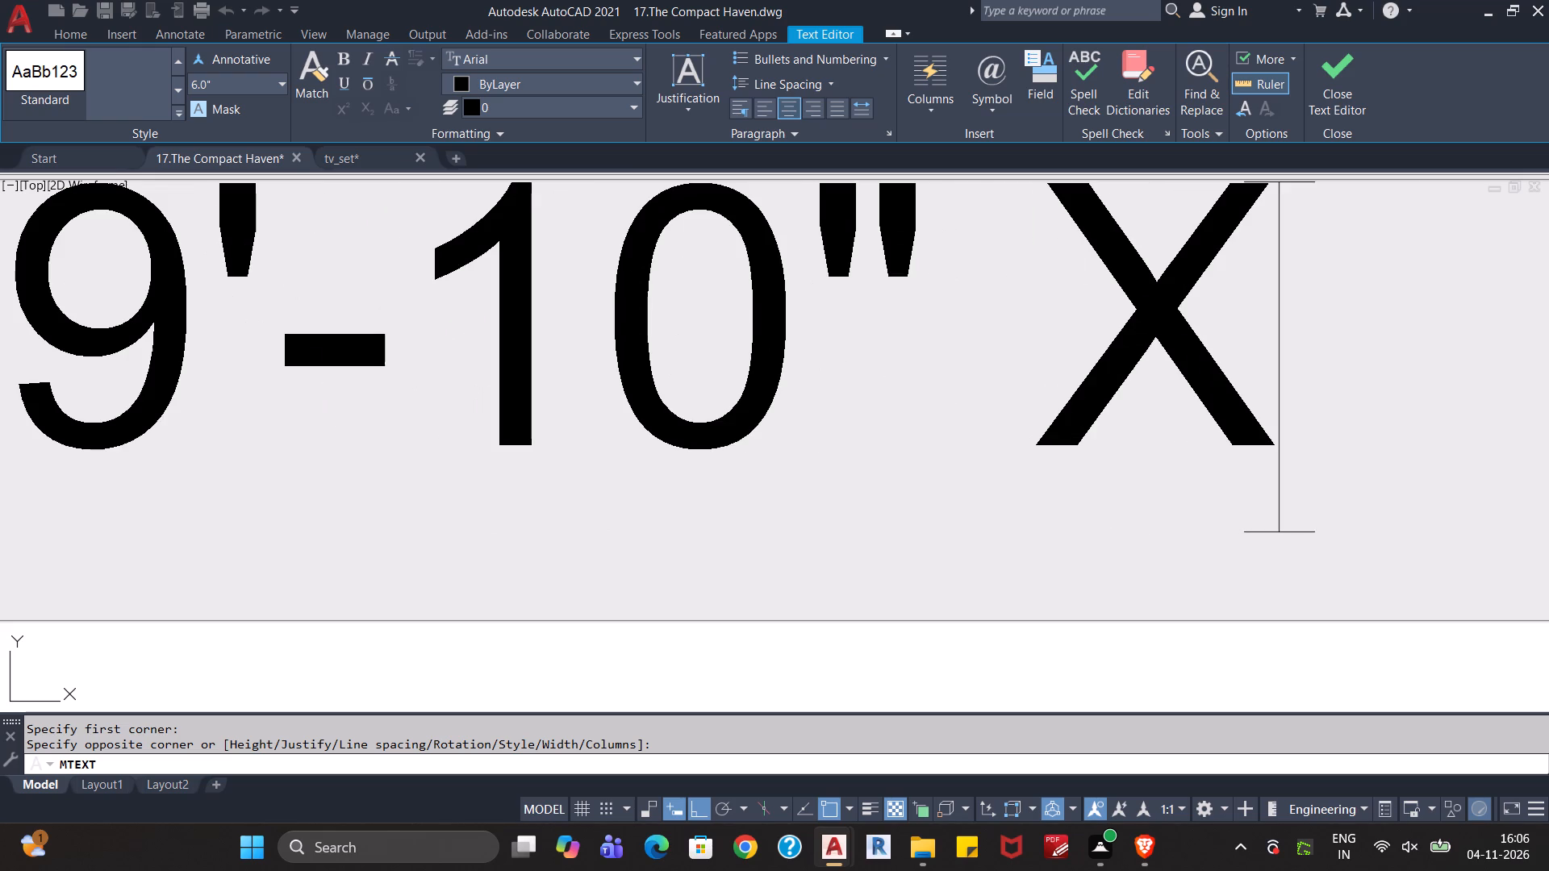
{"action": "key", "text": "space"}
{"action": "key", "text": "6"}
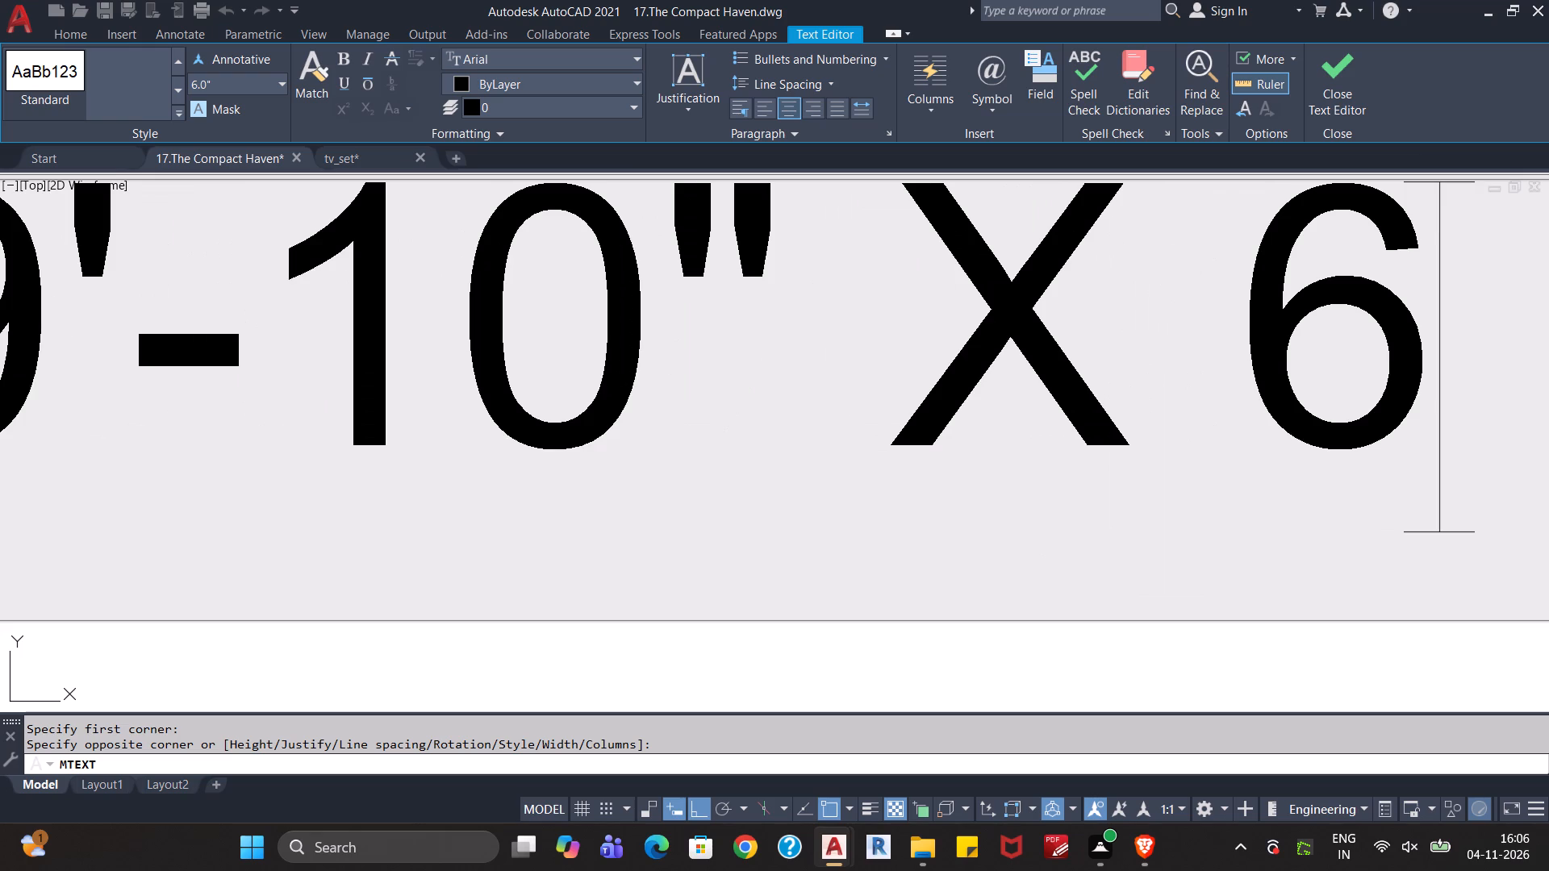
{"action": "key", "text": "apostrophe"}
{"action": "key", "text": "minus"}
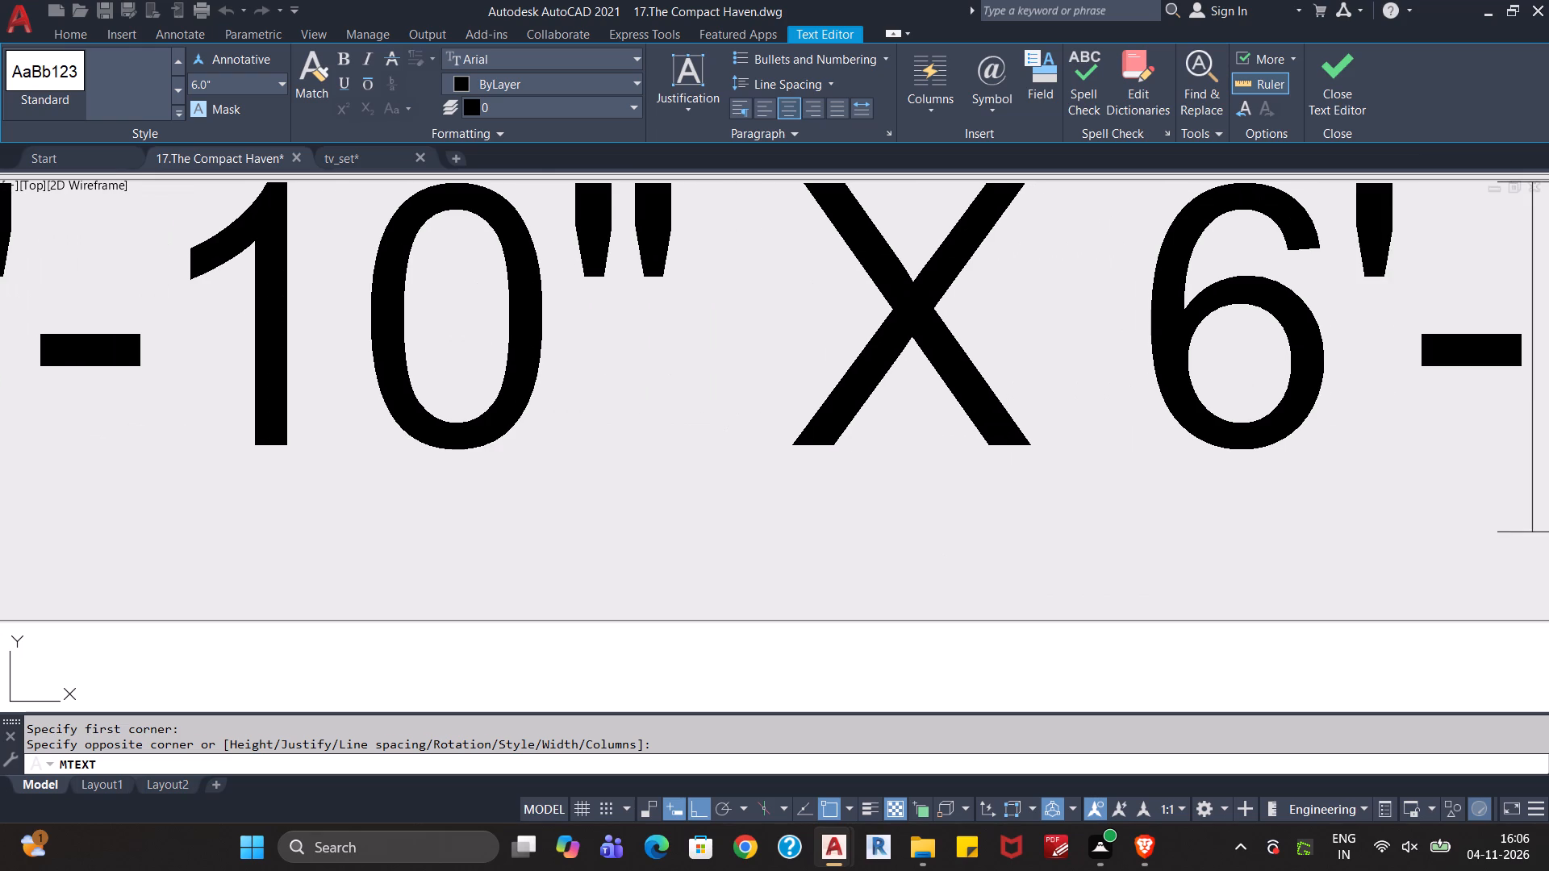
{"action": "type", "text": "7\""}
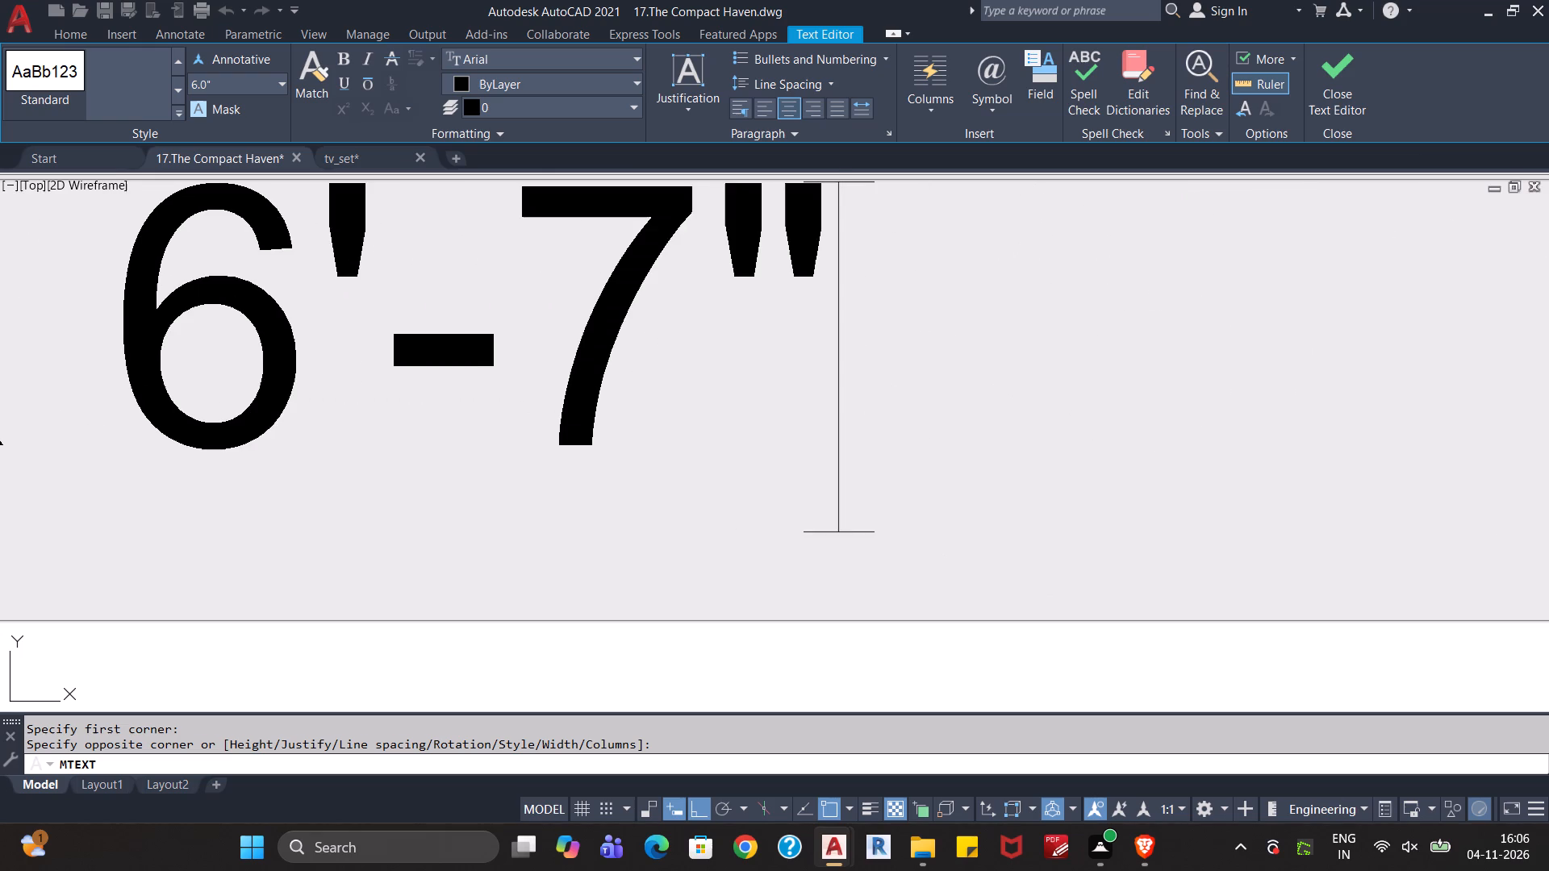
{"action": "scroll", "coordinate": [1159, 480], "scroll_direction": "down", "scroll_amount": 3}
{"action": "left_click", "coordinate": [1121, 583]}
Cut the SIT OUT label from the empty space east of the plan to the clipboard.
{"action": "scroll", "coordinate": [1124, 563], "scroll_direction": "down", "scroll_amount": 2}
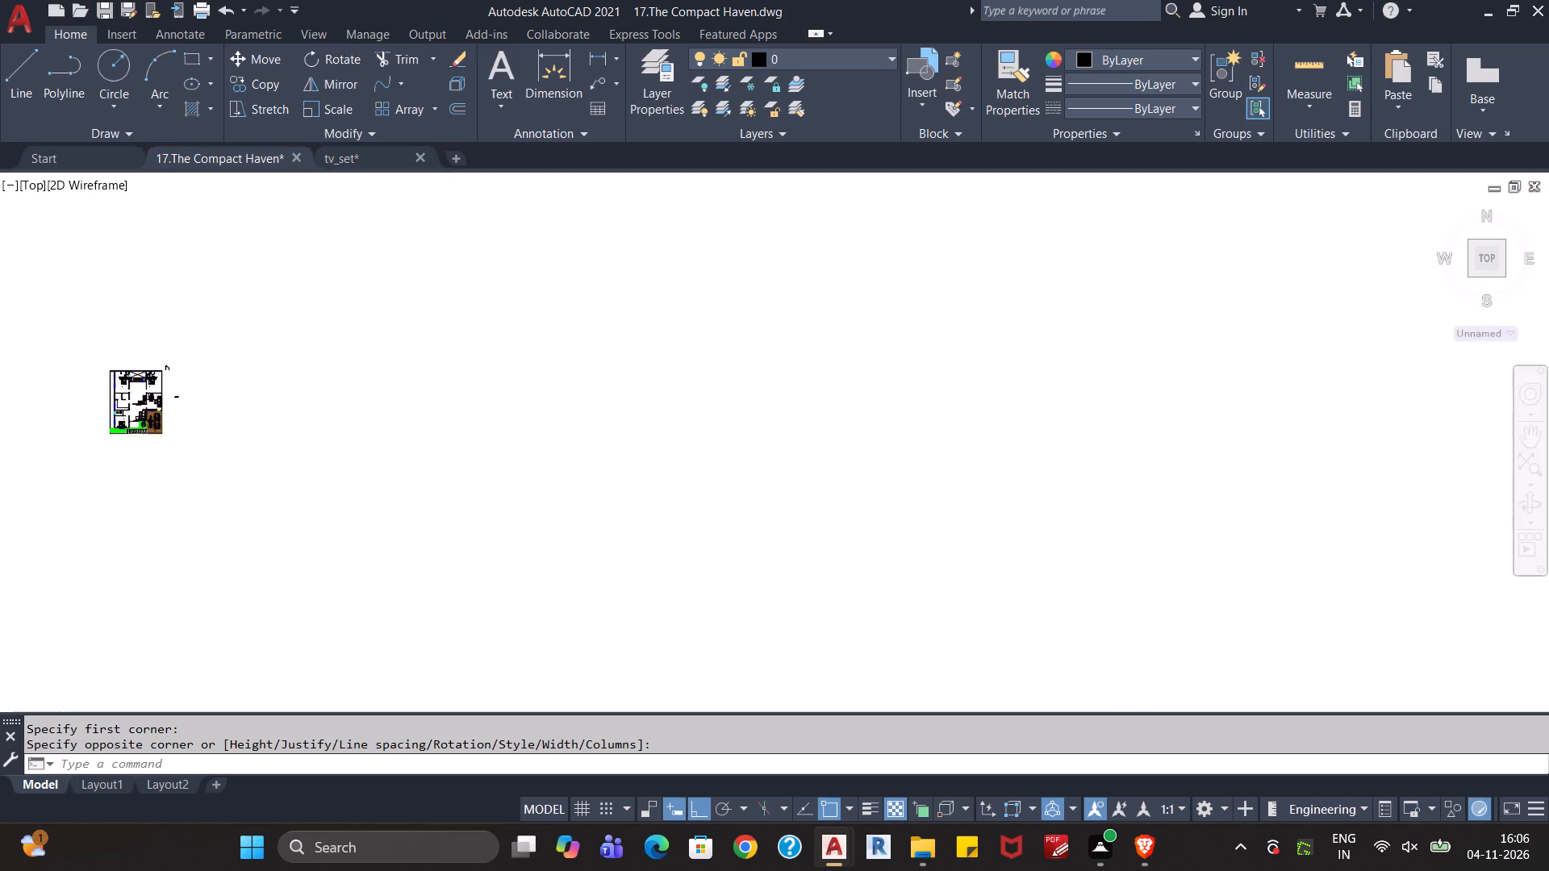
{"action": "scroll", "coordinate": [1123, 563], "scroll_direction": "down", "scroll_amount": 2}
{"action": "scroll", "coordinate": [998, 565], "scroll_direction": "up", "scroll_amount": 3}
{"action": "scroll", "coordinate": [647, 408], "scroll_direction": "up", "scroll_amount": 3}
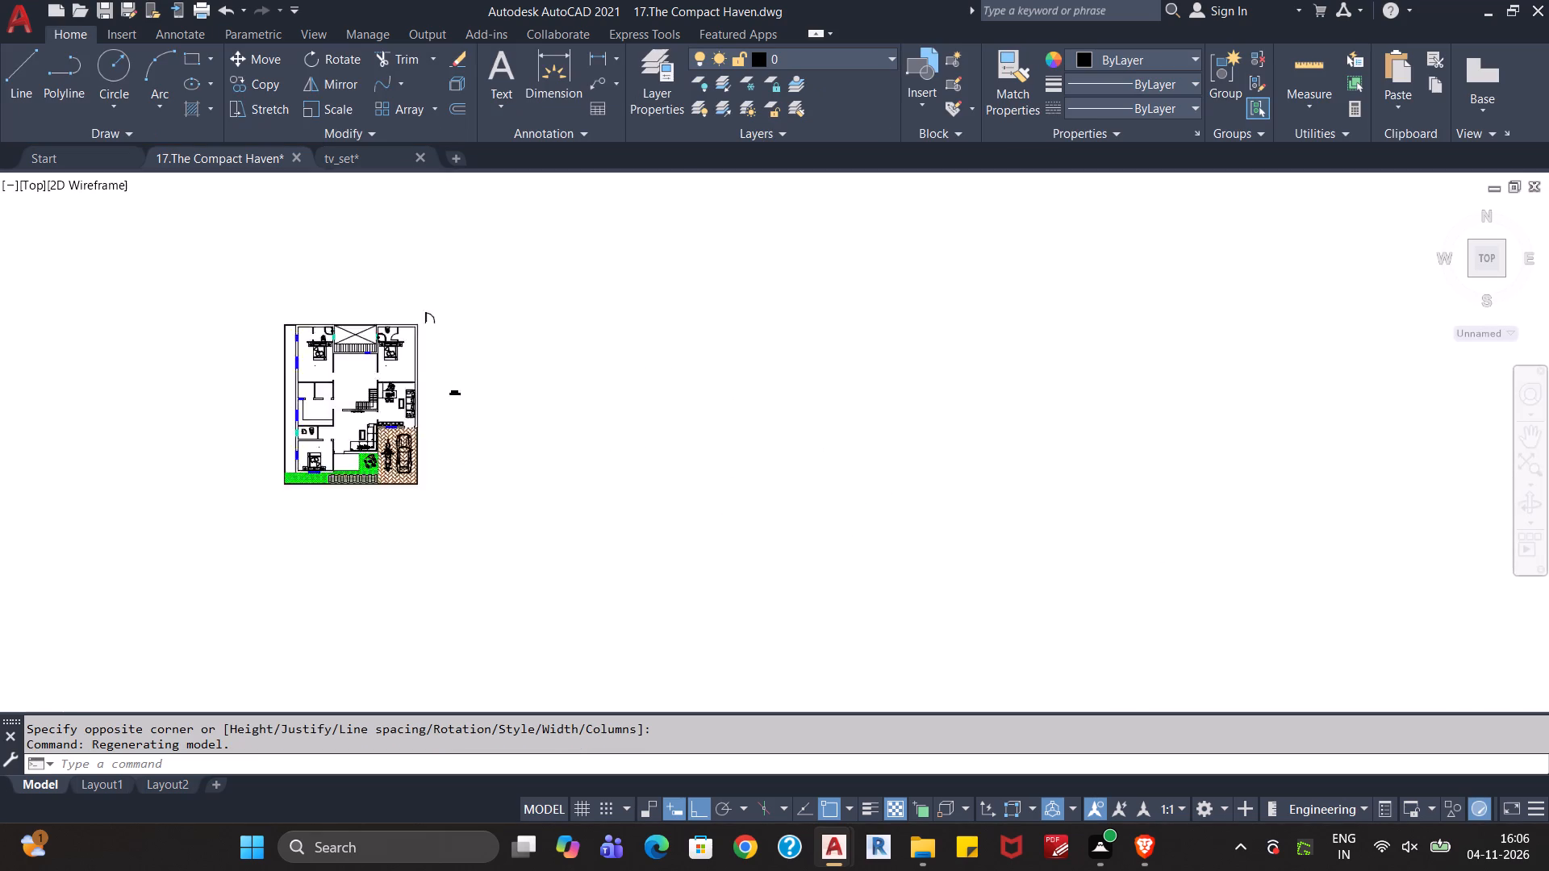
{"action": "middle_click_drag", "start_coordinate": [504, 431], "coordinate": [808, 435]}
{"action": "scroll", "coordinate": [704, 430], "scroll_direction": "up", "scroll_amount": 3}
{"action": "middle_click_drag", "start_coordinate": [619, 394], "coordinate": [816, 398]}
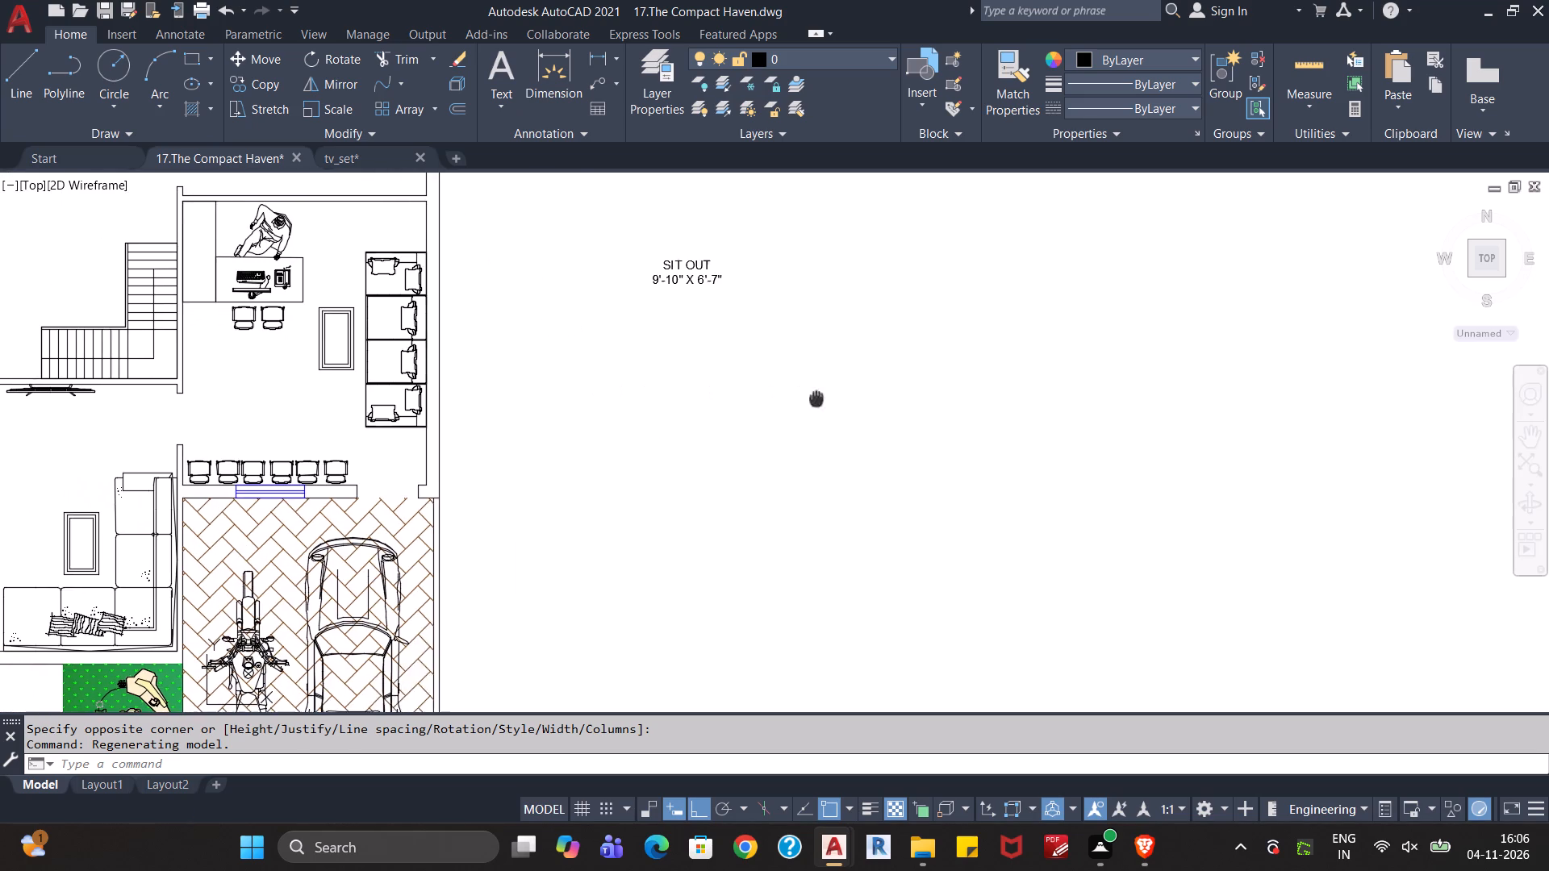
{"action": "middle_click_drag", "start_coordinate": [816, 398], "coordinate": [817, 399]}
{"action": "scroll", "coordinate": [822, 410], "scroll_direction": "down", "scroll_amount": 1}
{"action": "left_click_drag", "start_coordinate": [800, 279], "coordinate": [775, 312]}
{"action": "left_click", "coordinate": [708, 409]}
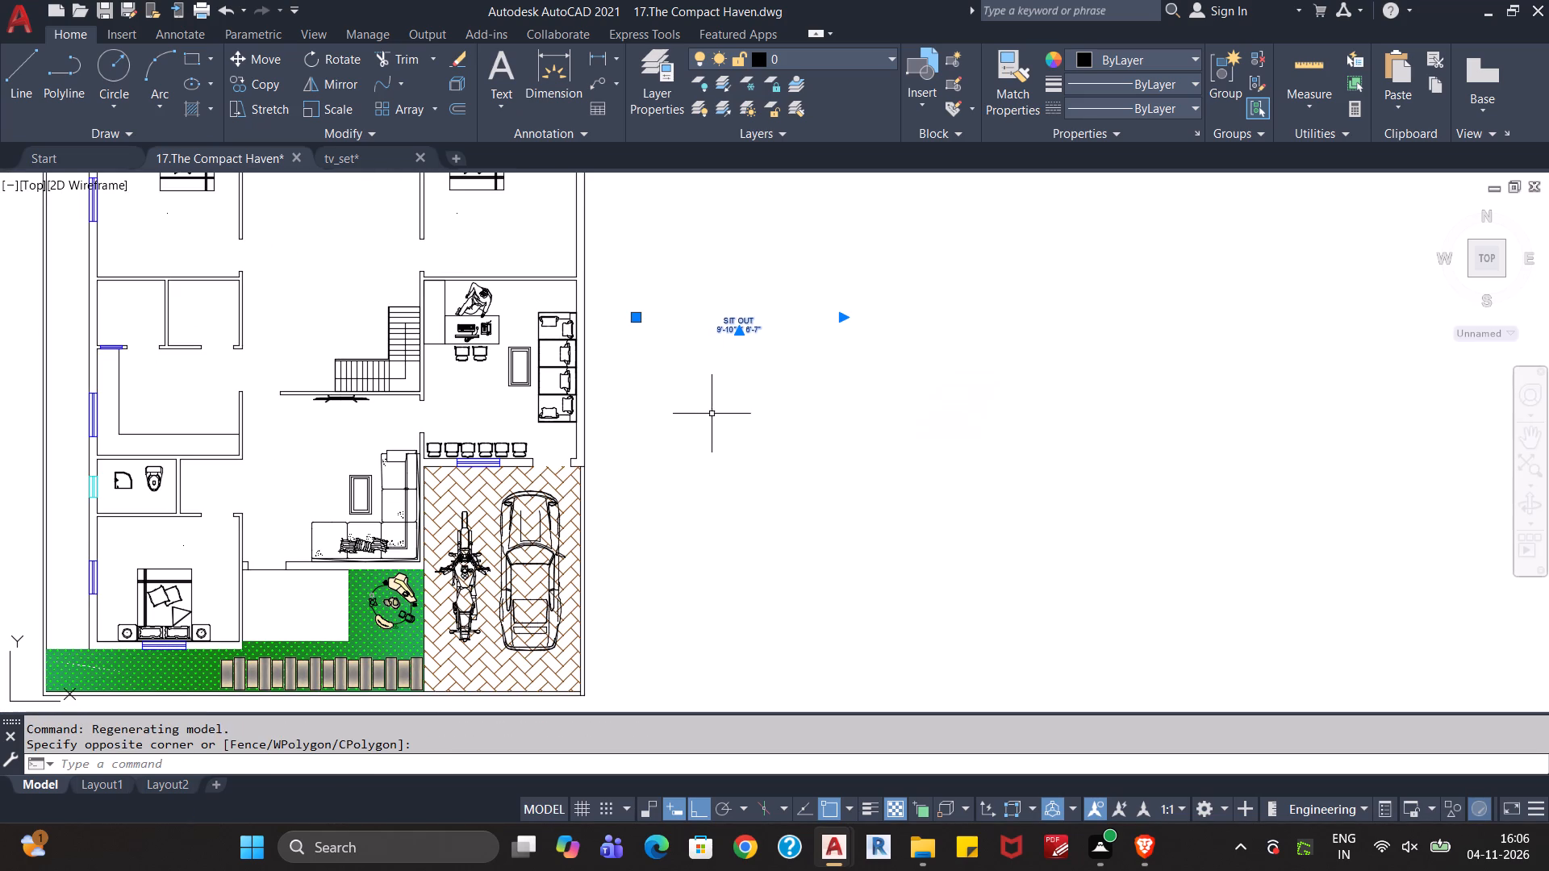
{"action": "key", "text": "ctrl+x"}
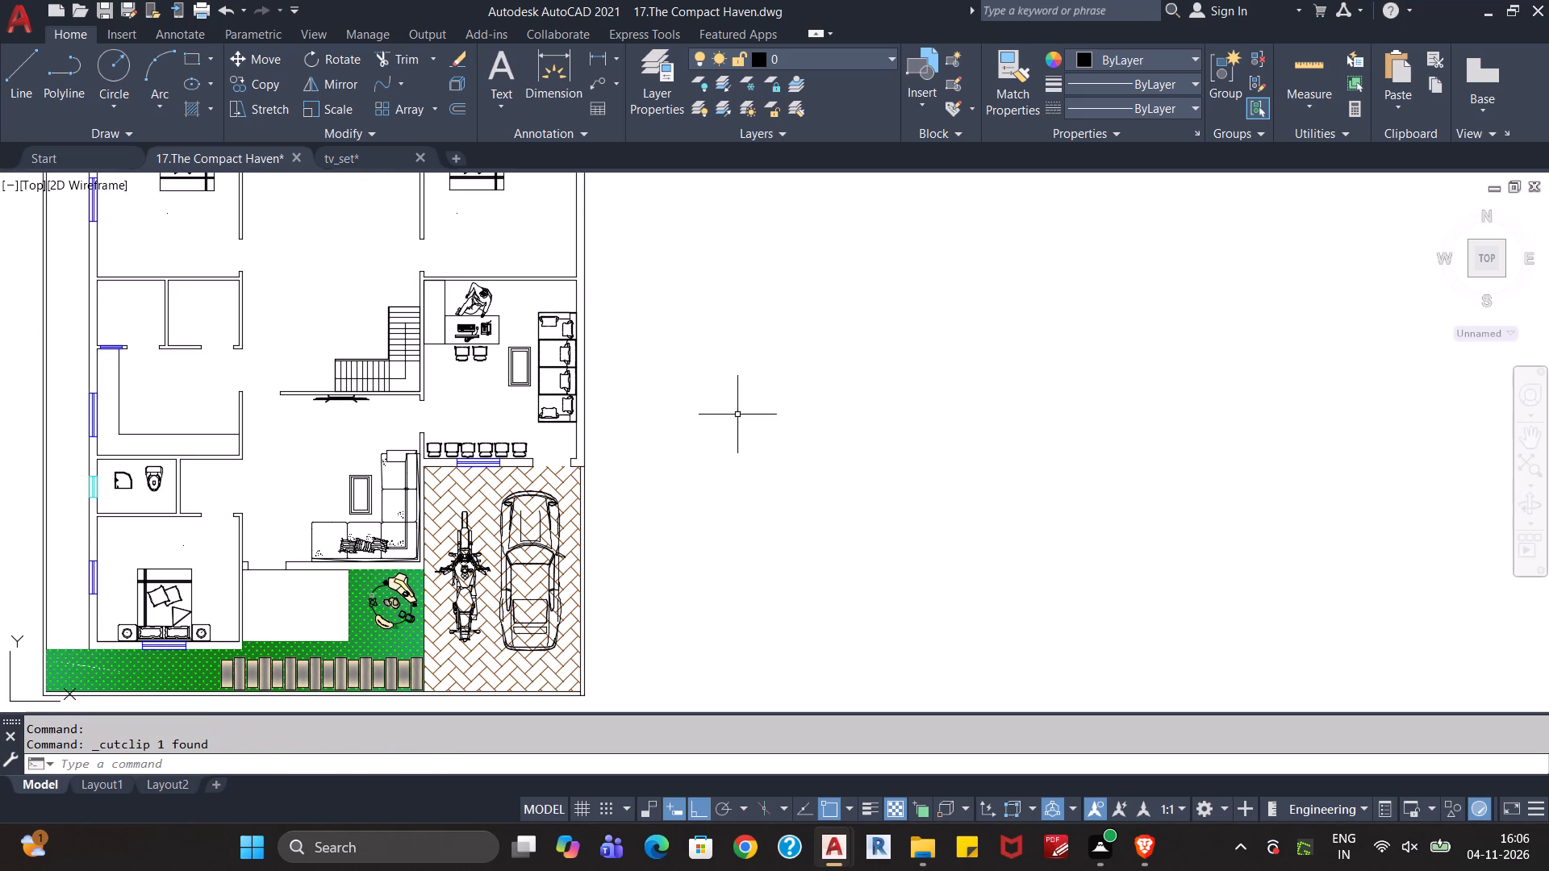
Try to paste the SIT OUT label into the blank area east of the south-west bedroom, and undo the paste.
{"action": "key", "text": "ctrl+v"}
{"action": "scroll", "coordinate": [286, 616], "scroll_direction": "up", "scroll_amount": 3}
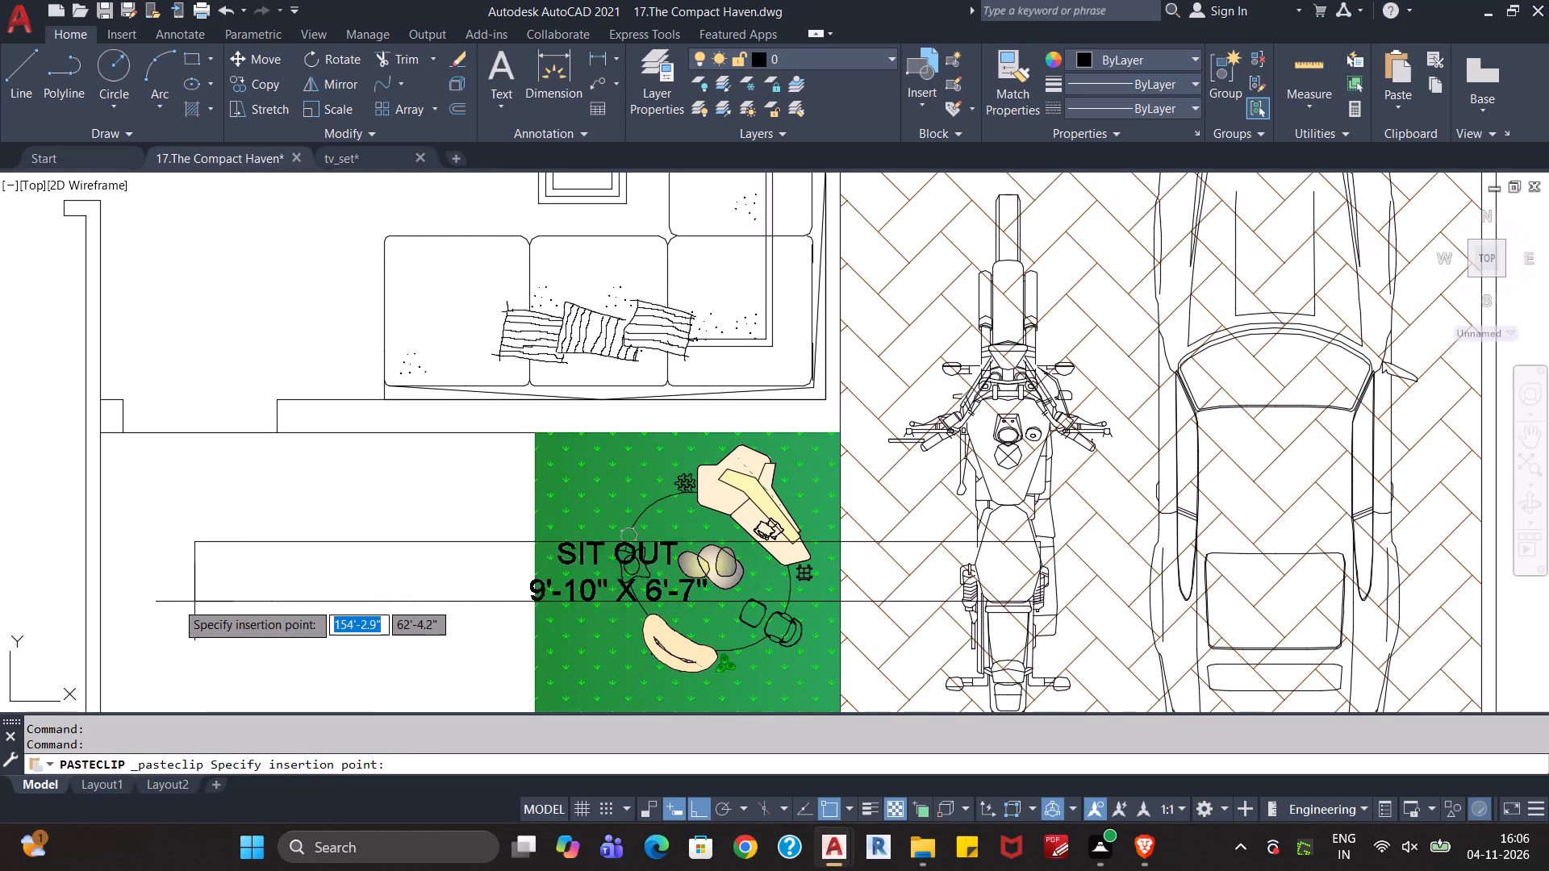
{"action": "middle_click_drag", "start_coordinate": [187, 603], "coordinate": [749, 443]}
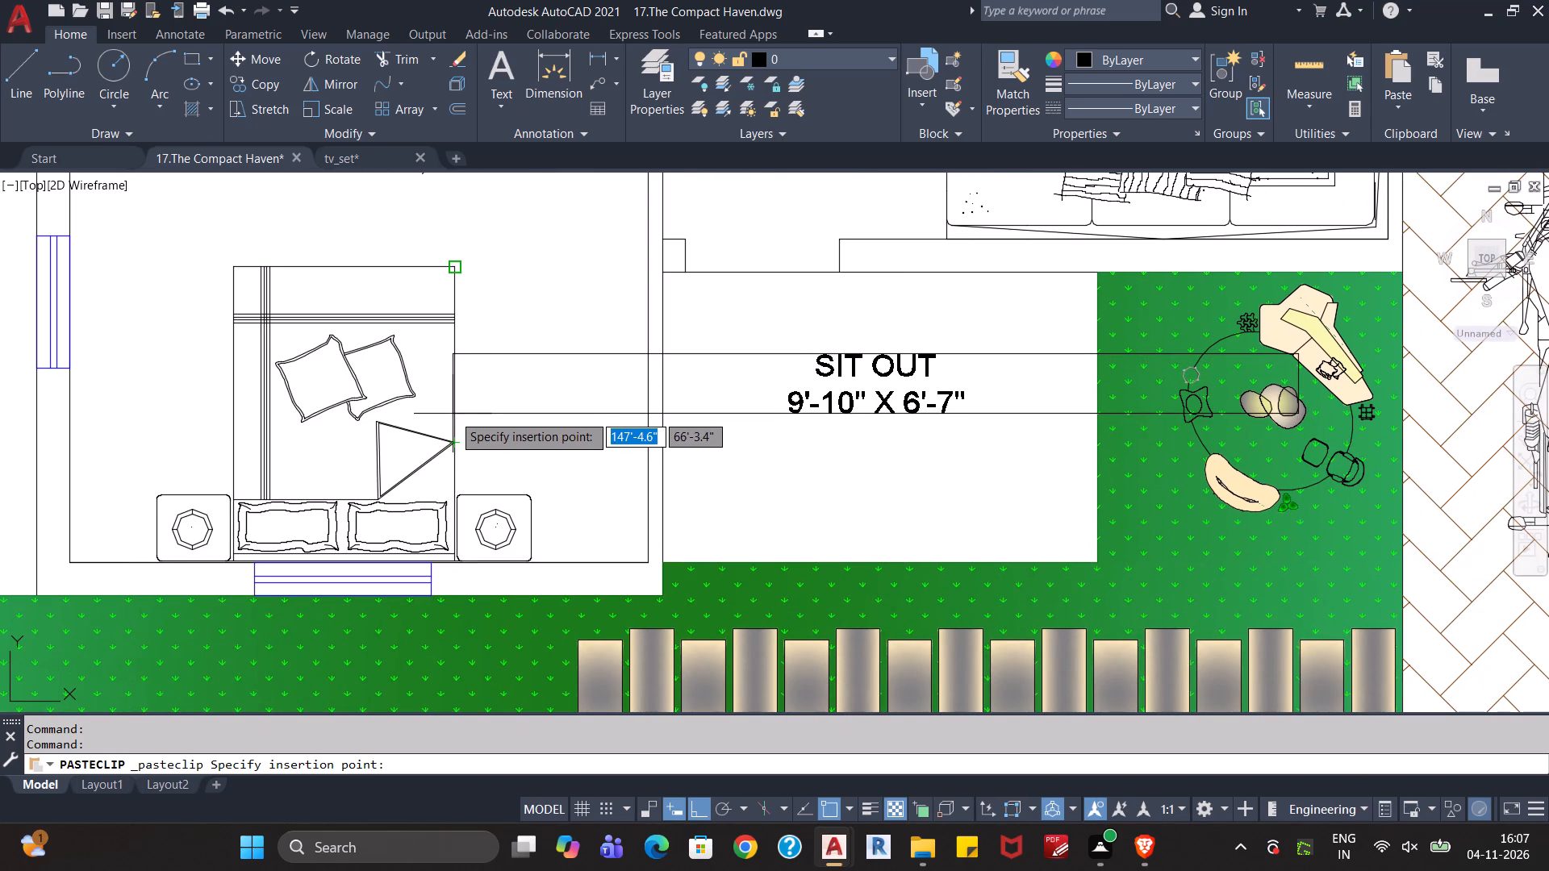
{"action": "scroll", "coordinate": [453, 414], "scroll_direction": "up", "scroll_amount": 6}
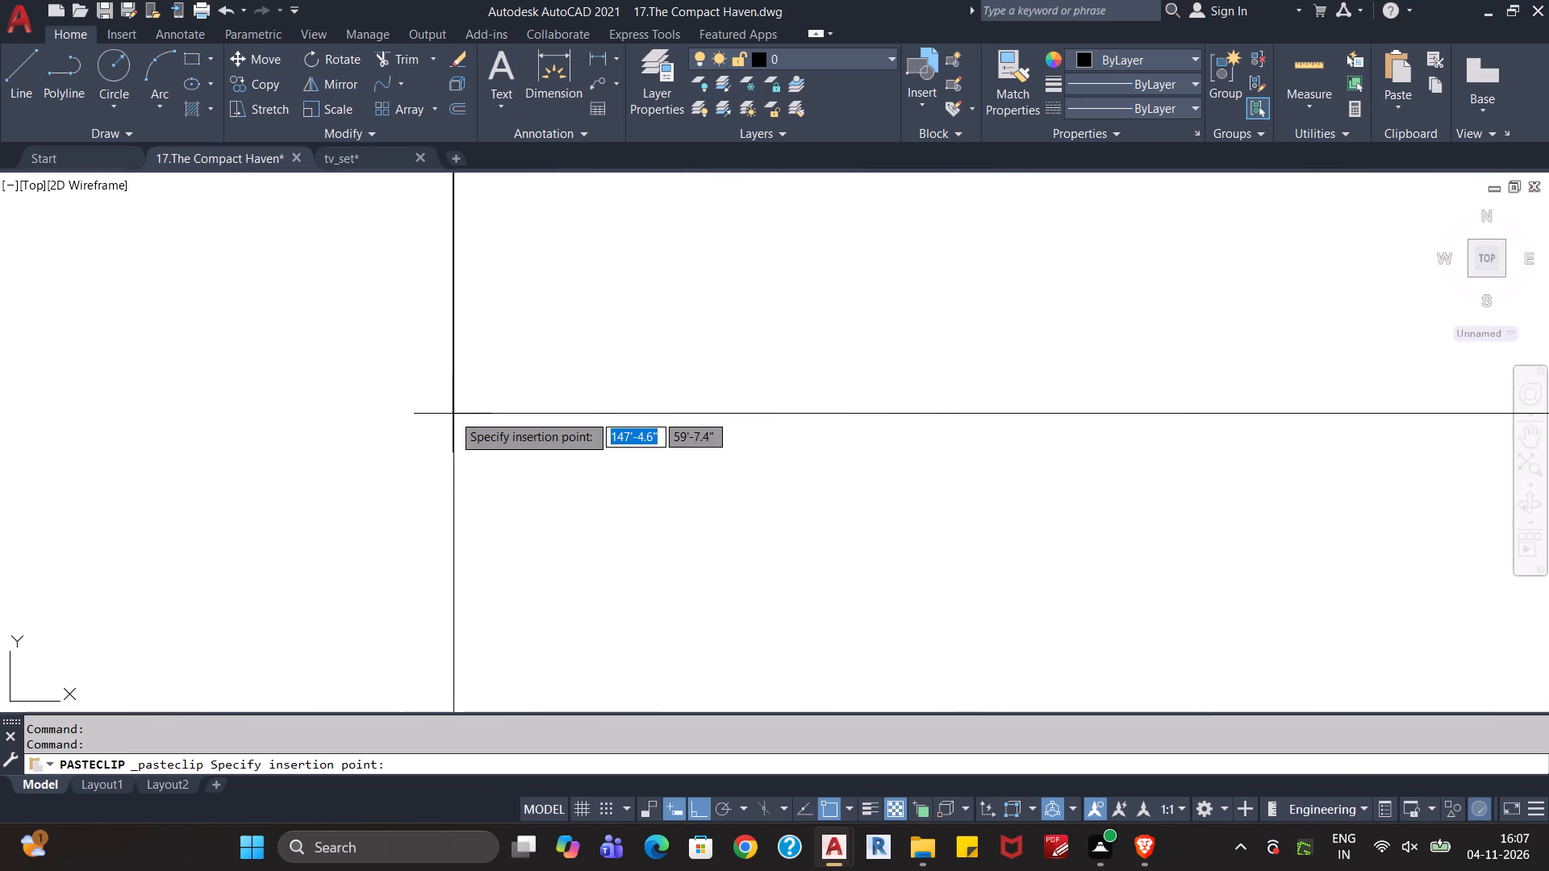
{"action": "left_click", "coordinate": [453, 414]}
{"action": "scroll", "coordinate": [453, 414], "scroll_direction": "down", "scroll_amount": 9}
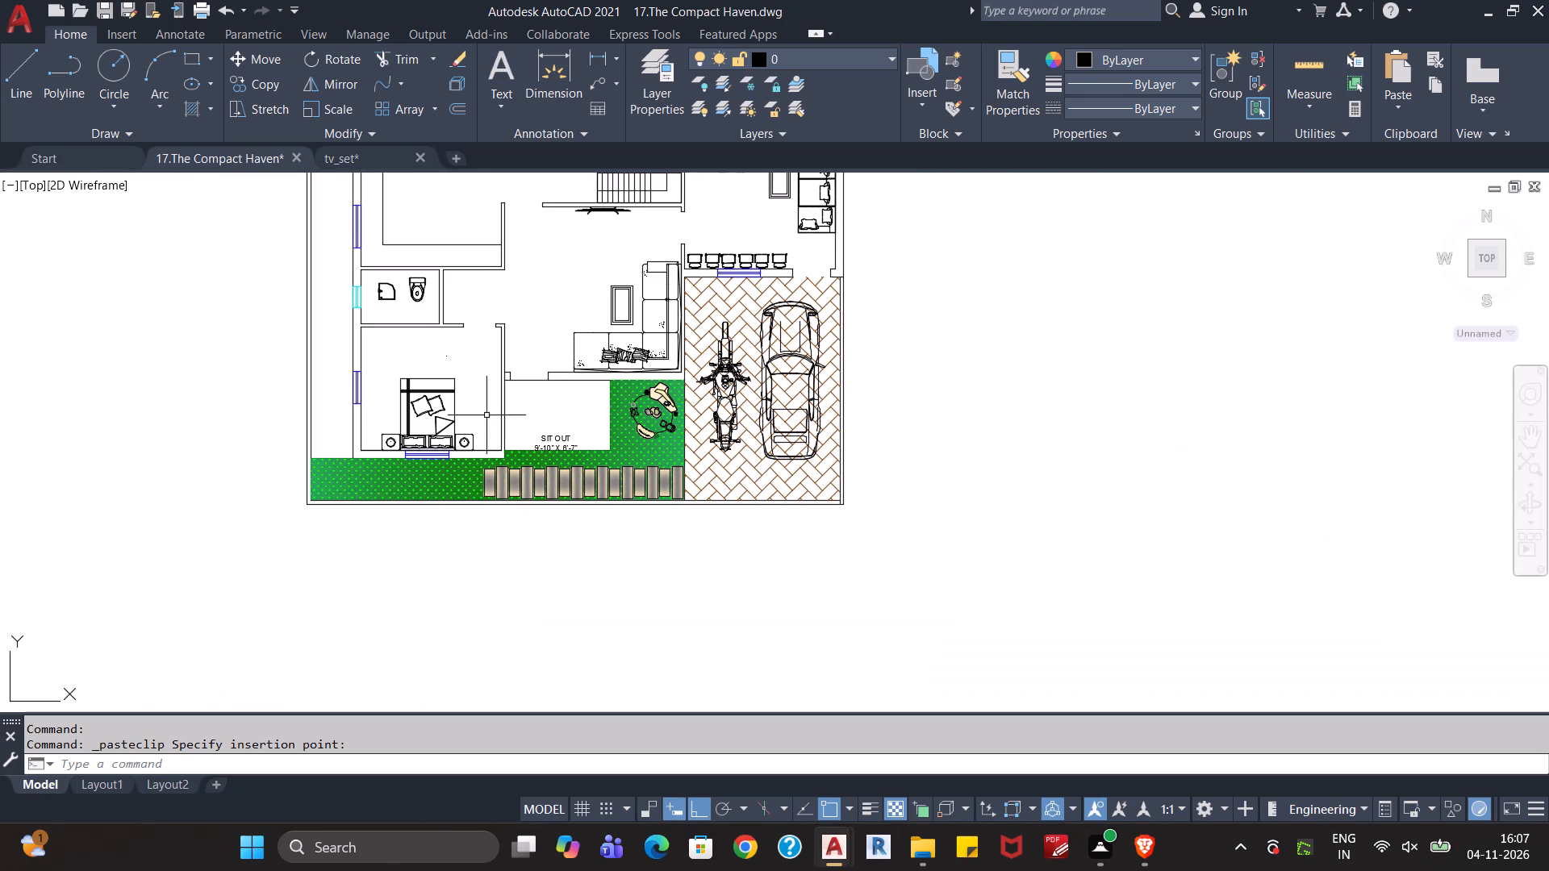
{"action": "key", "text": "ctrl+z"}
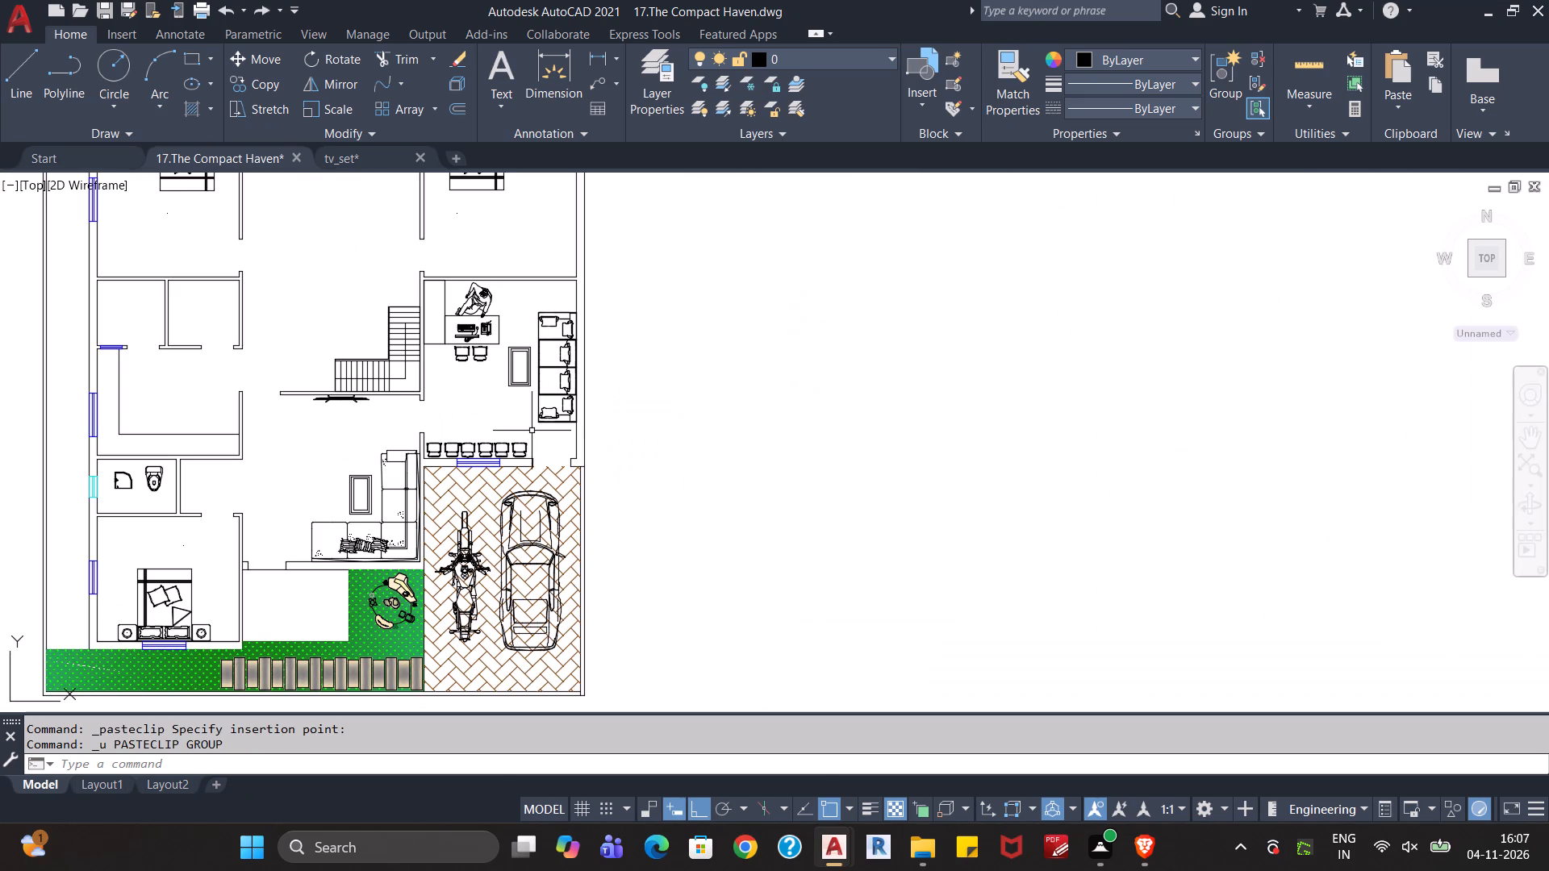
Paste the SIT OUT label in the middle of the blank area between the south-west bedroom and the garden seating.
{"action": "key", "text": "ctrl+v"}
{"action": "middle_click_drag", "start_coordinate": [269, 512], "coordinate": [704, 312]}
{"action": "scroll", "coordinate": [621, 409], "scroll_direction": "up", "scroll_amount": 2}
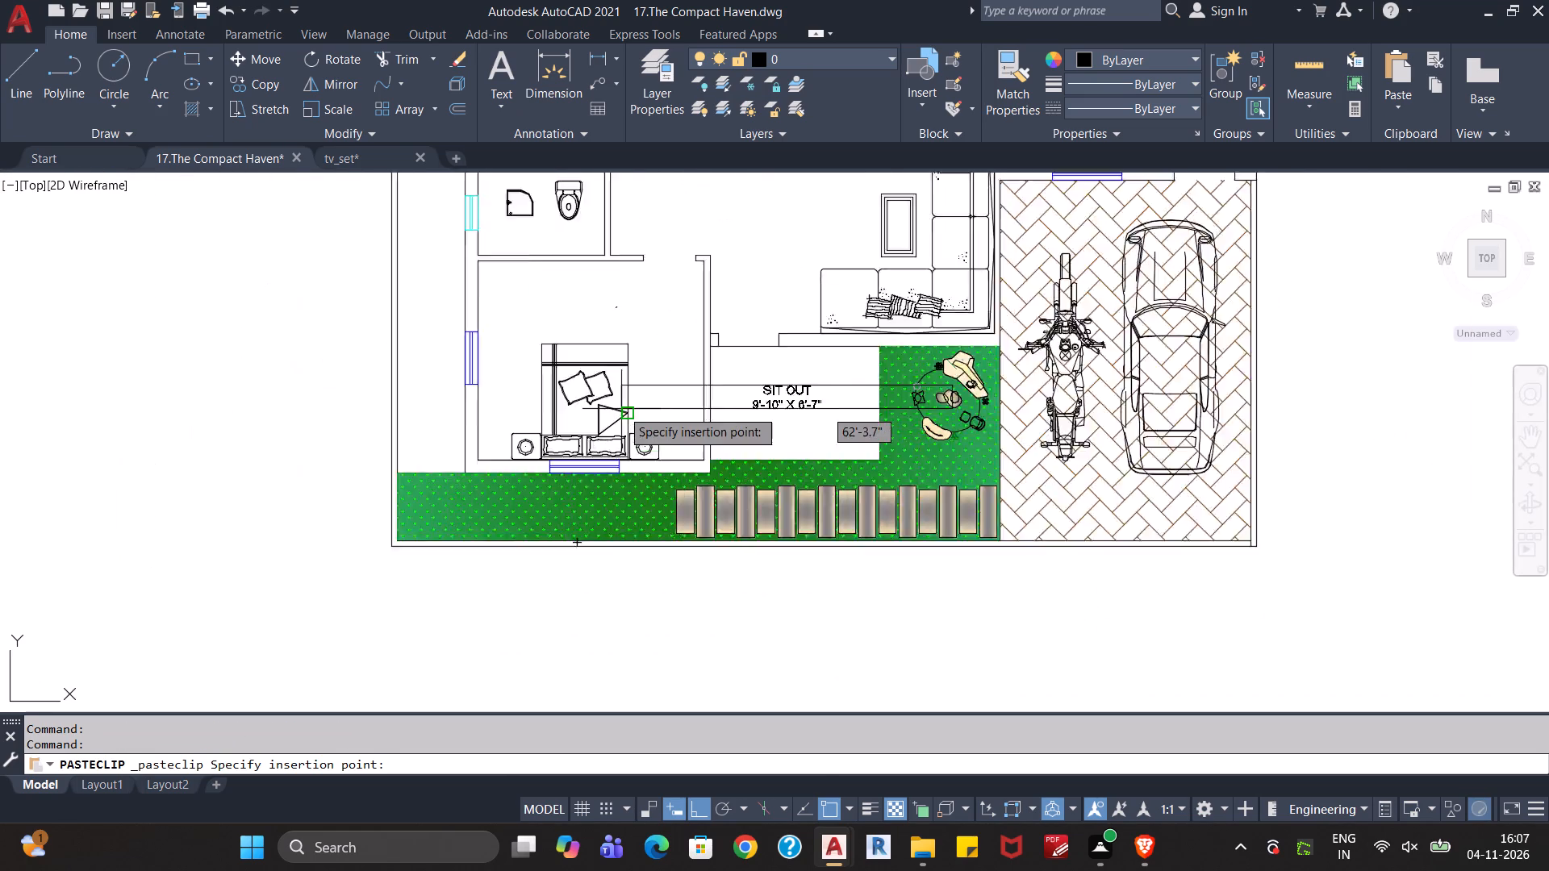
{"action": "scroll", "coordinate": [621, 409], "scroll_direction": "up", "scroll_amount": 1}
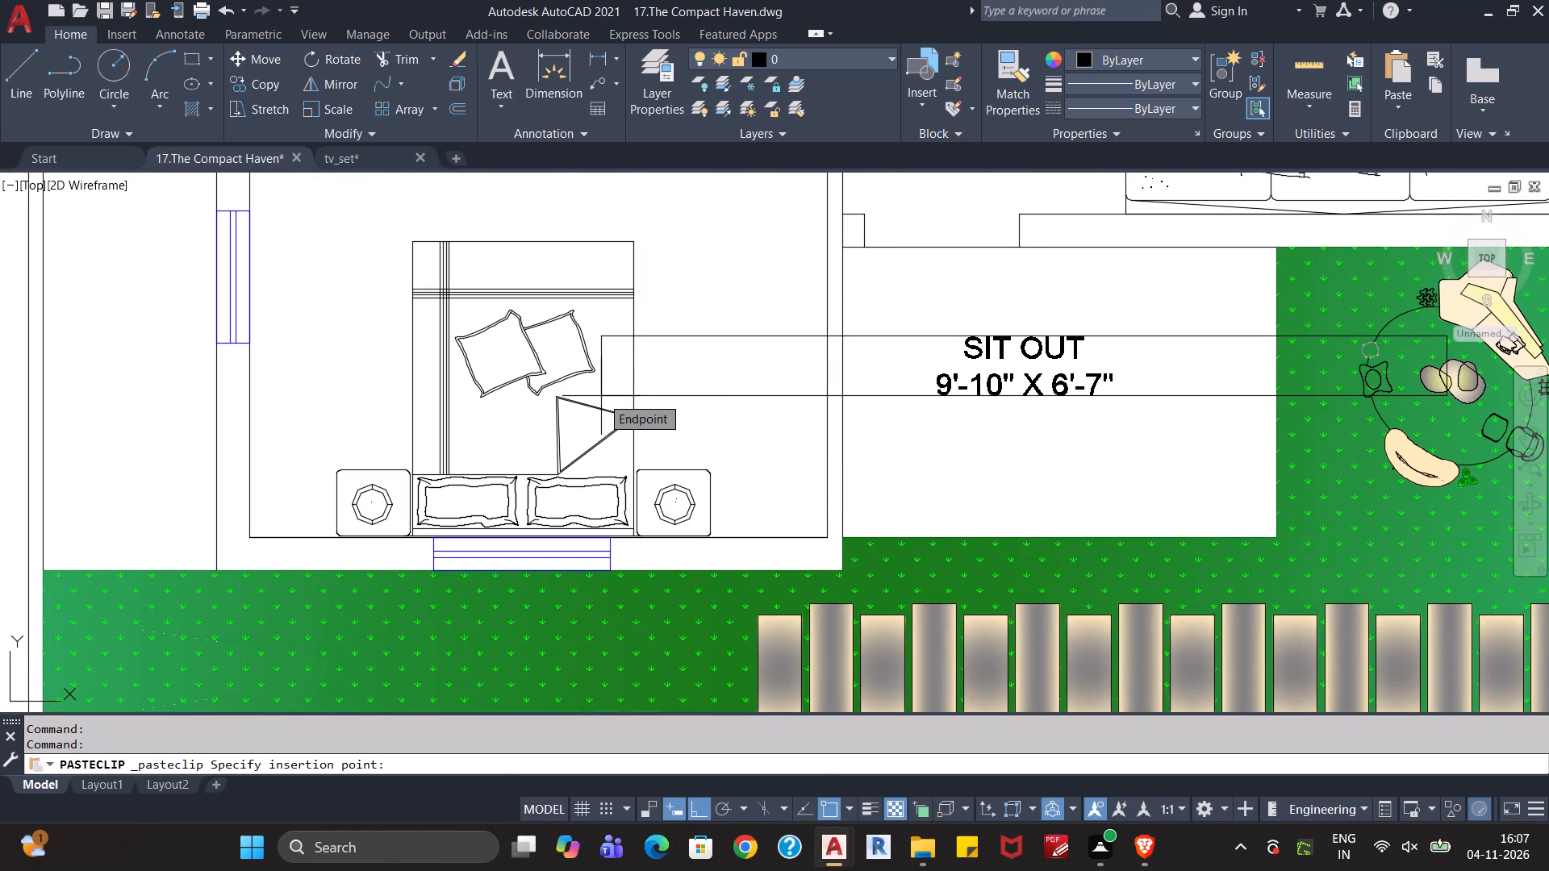
{"action": "left_click", "coordinate": [601, 396]}
{"action": "key", "text": "Escape"}
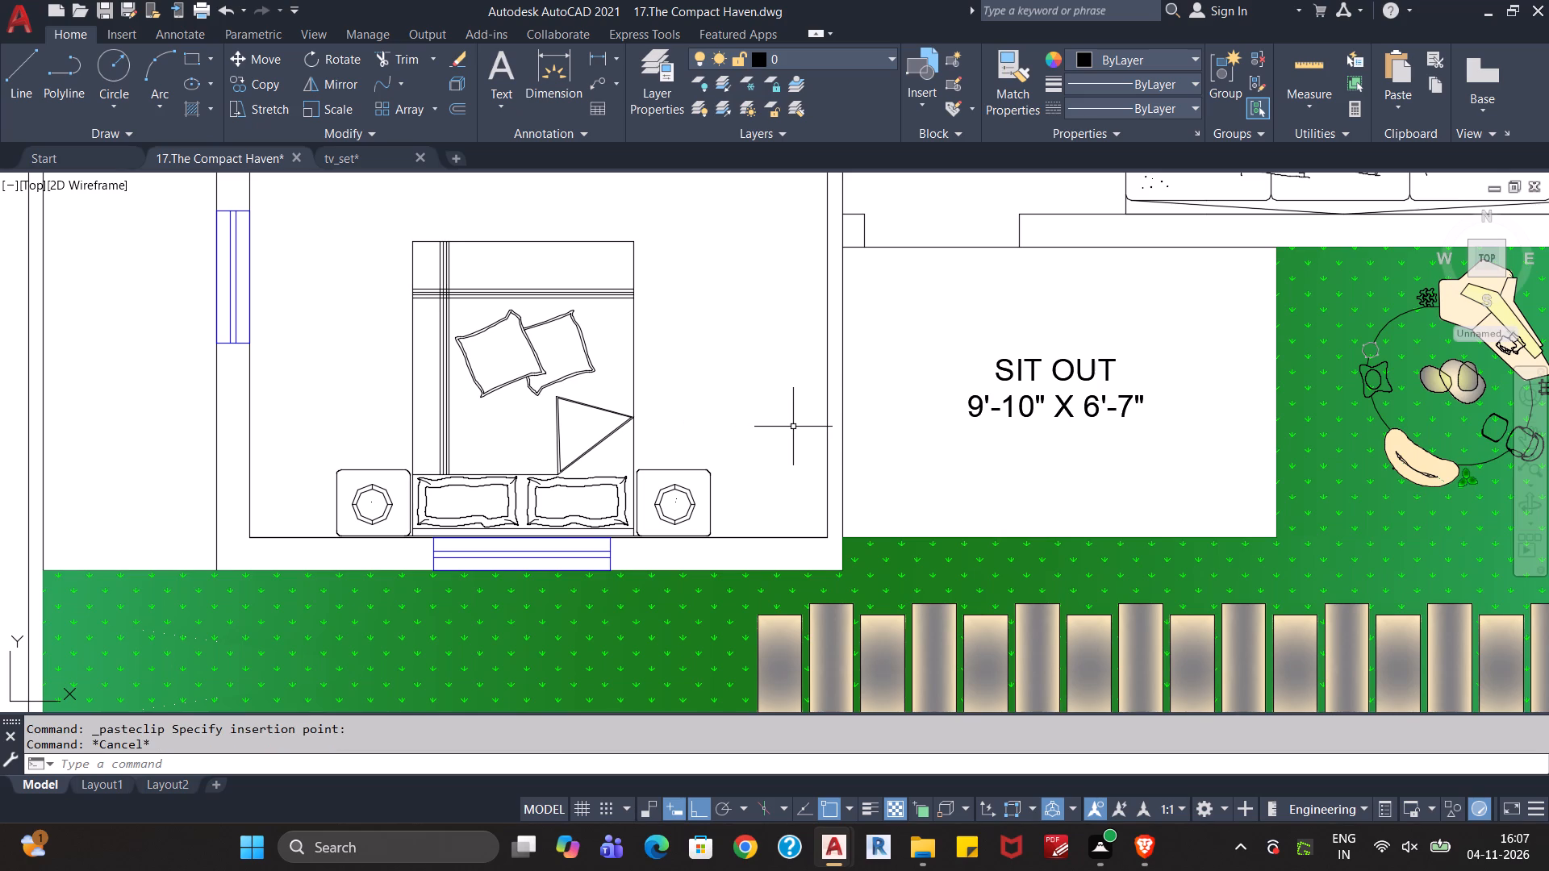
Save the Compact Haven drawing.
{"action": "key", "text": "ctrl+s"}
{"action": "scroll", "coordinate": [793, 427], "scroll_direction": "down", "scroll_amount": 1}
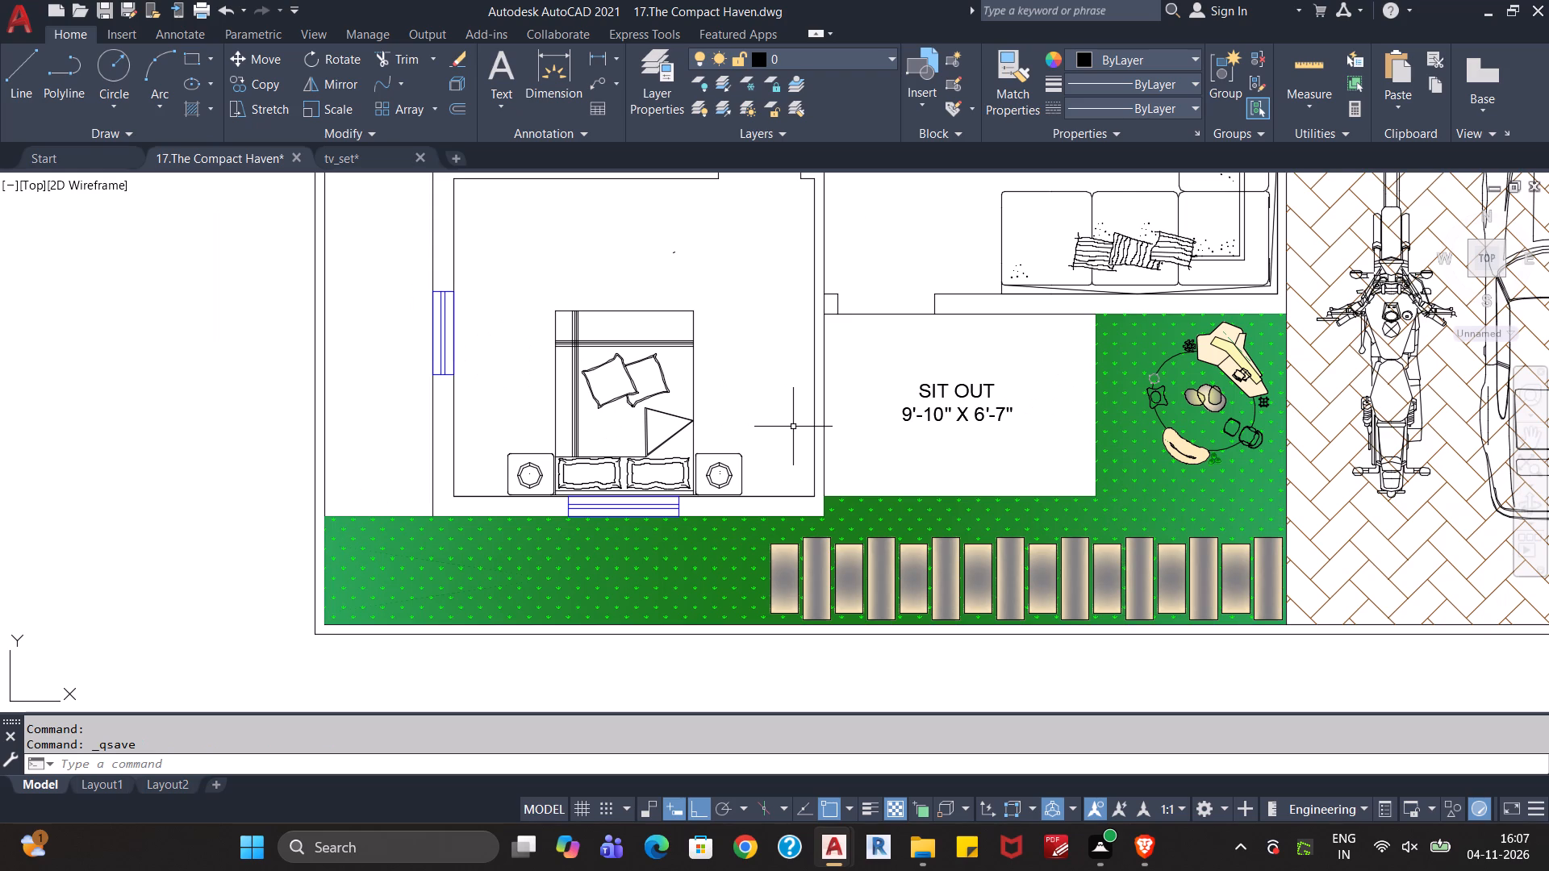
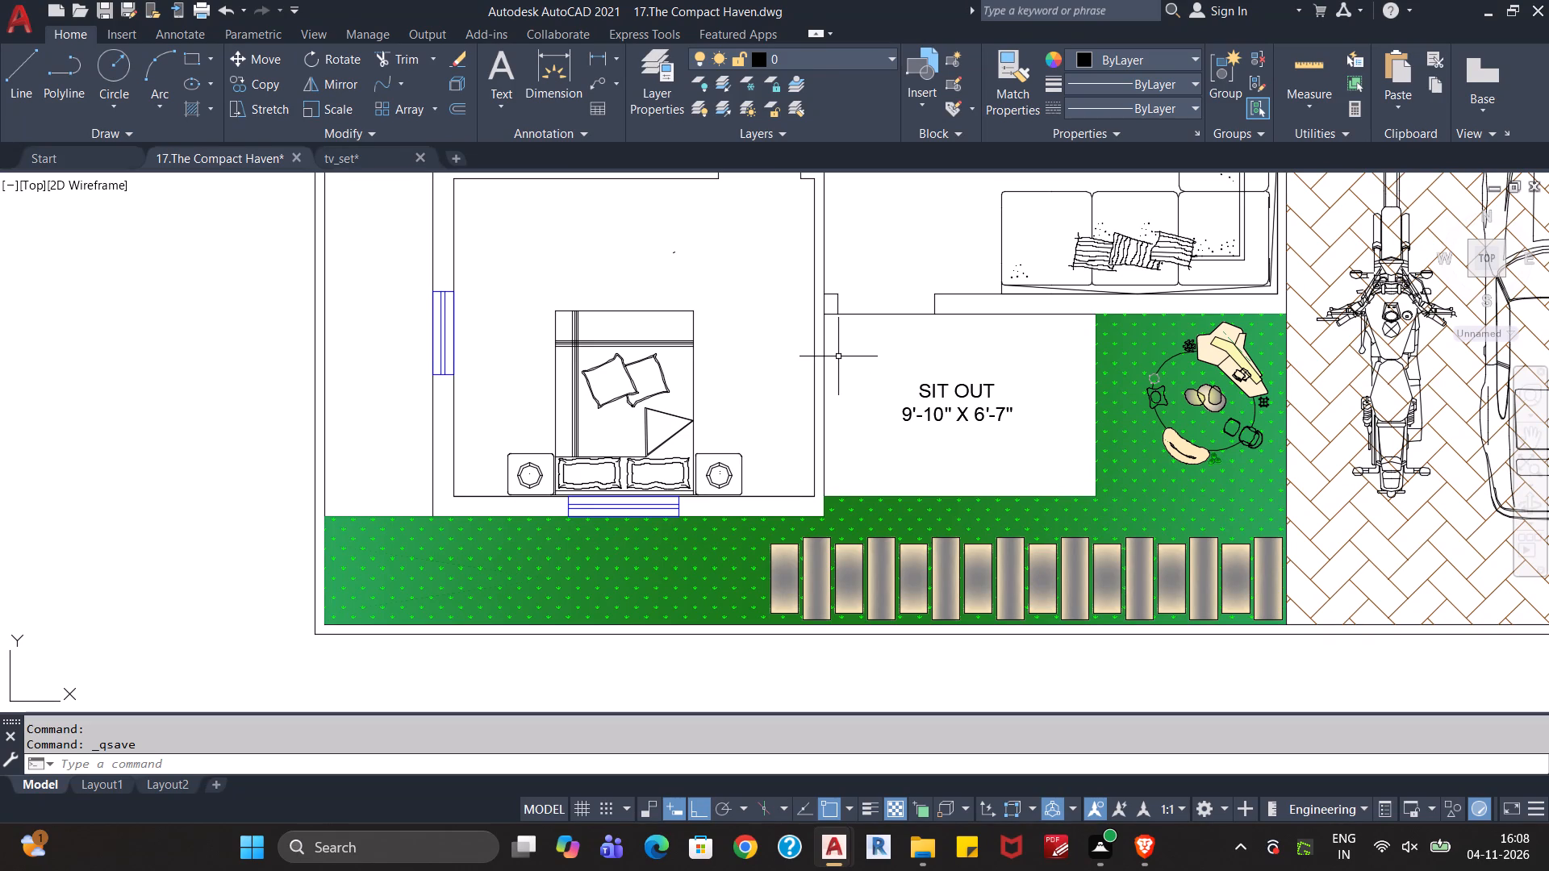
Look over the labelled sit-out and the rest of the floor plan up to the northern bedrooms.
{"action": "middle_click_drag", "start_coordinate": [884, 362], "coordinate": [770, 373]}
{"action": "scroll", "coordinate": [782, 379], "scroll_direction": "up", "scroll_amount": 1}
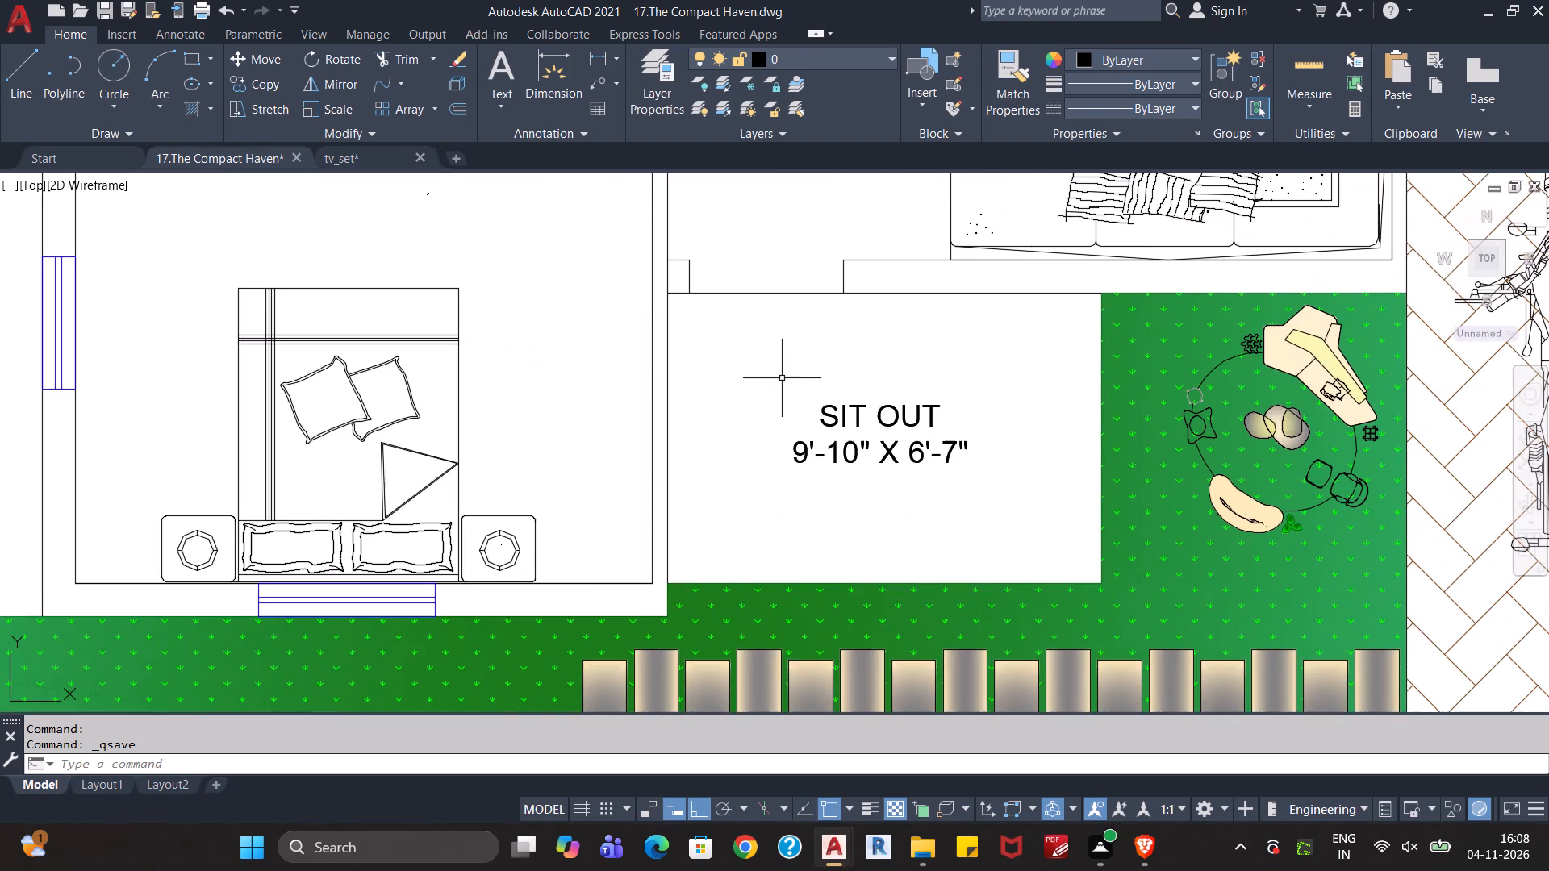
{"action": "scroll", "coordinate": [782, 378], "scroll_direction": "down", "scroll_amount": 1}
{"action": "middle_click_drag", "start_coordinate": [780, 377], "coordinate": [613, 403]}
{"action": "scroll", "coordinate": [770, 375], "scroll_direction": "down", "scroll_amount": 1}
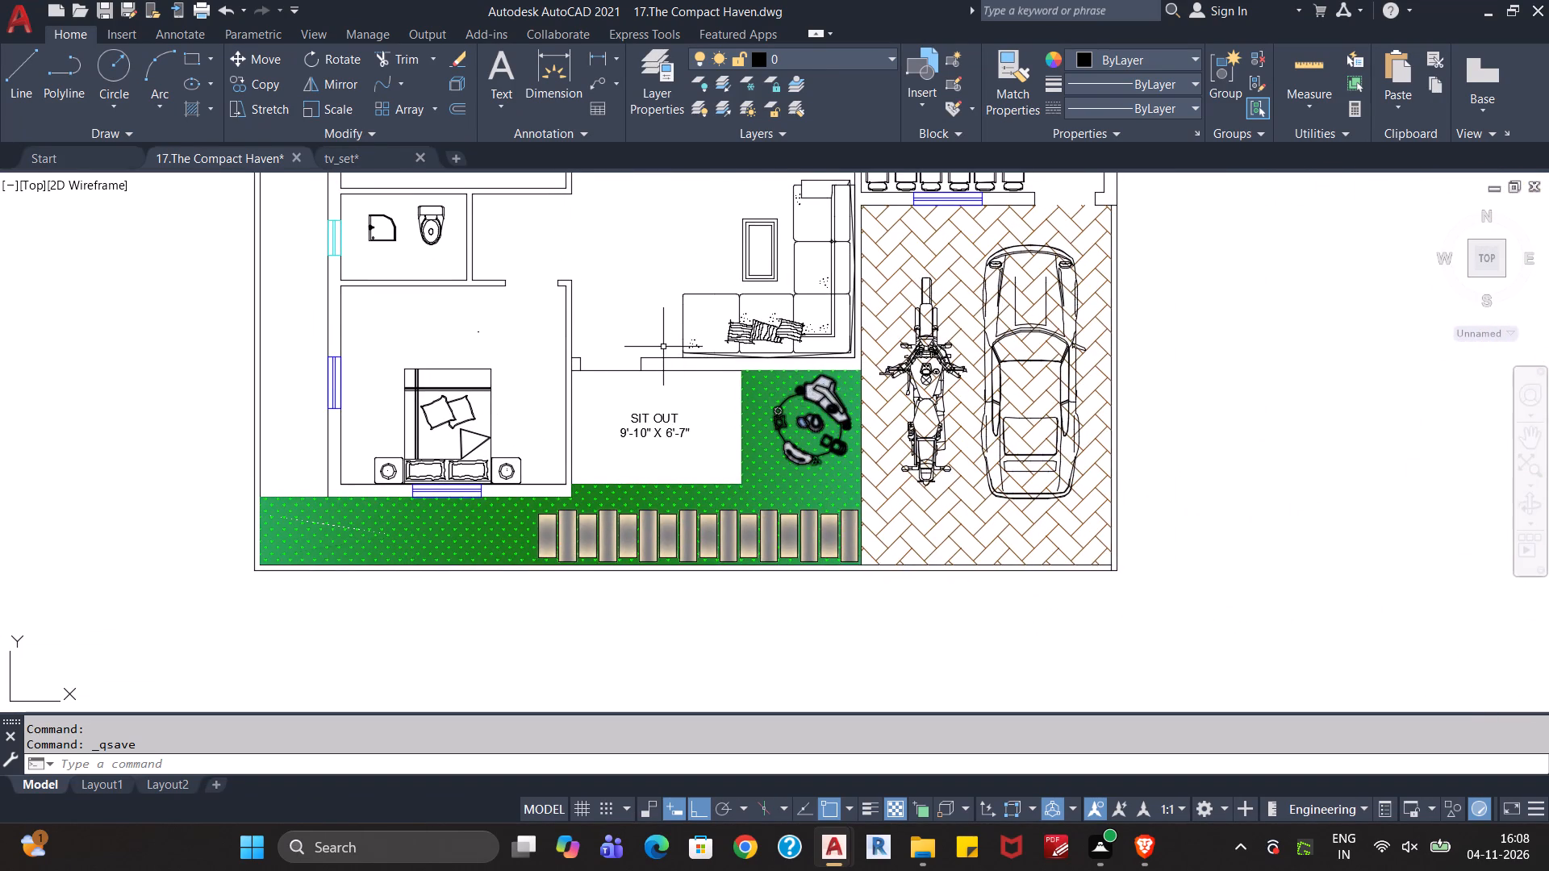
{"action": "scroll", "coordinate": [663, 347], "scroll_direction": "down", "scroll_amount": 3}
{"action": "middle_click_drag", "start_coordinate": [665, 215], "coordinate": [637, 427]}
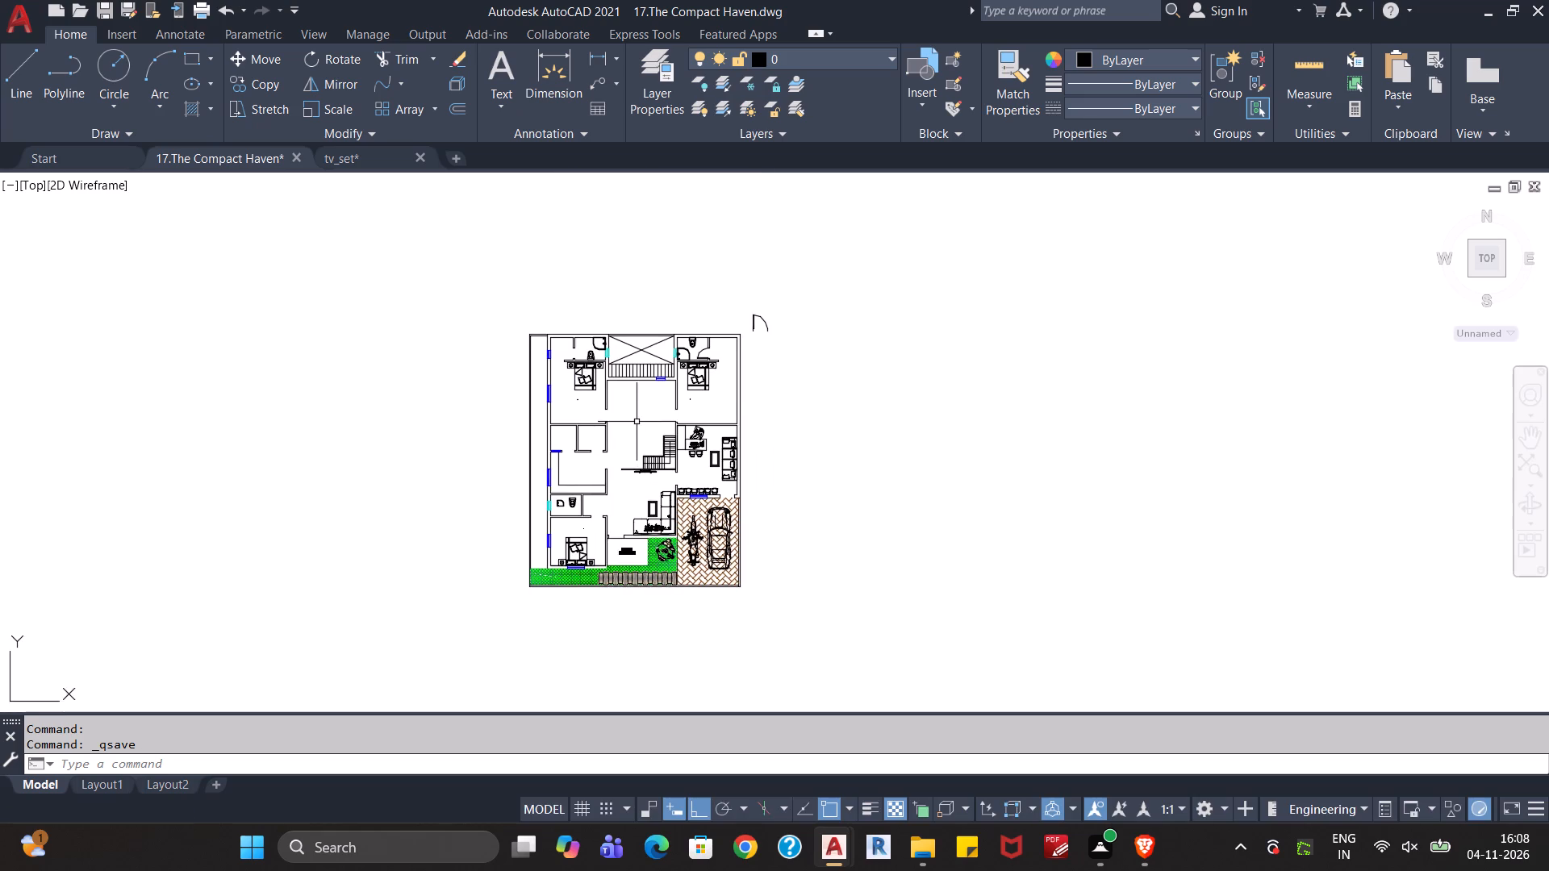
{"action": "scroll", "coordinate": [637, 420], "scroll_direction": "up", "scroll_amount": 2}
{"action": "middle_click_drag", "start_coordinate": [645, 406], "coordinate": [528, 499]}
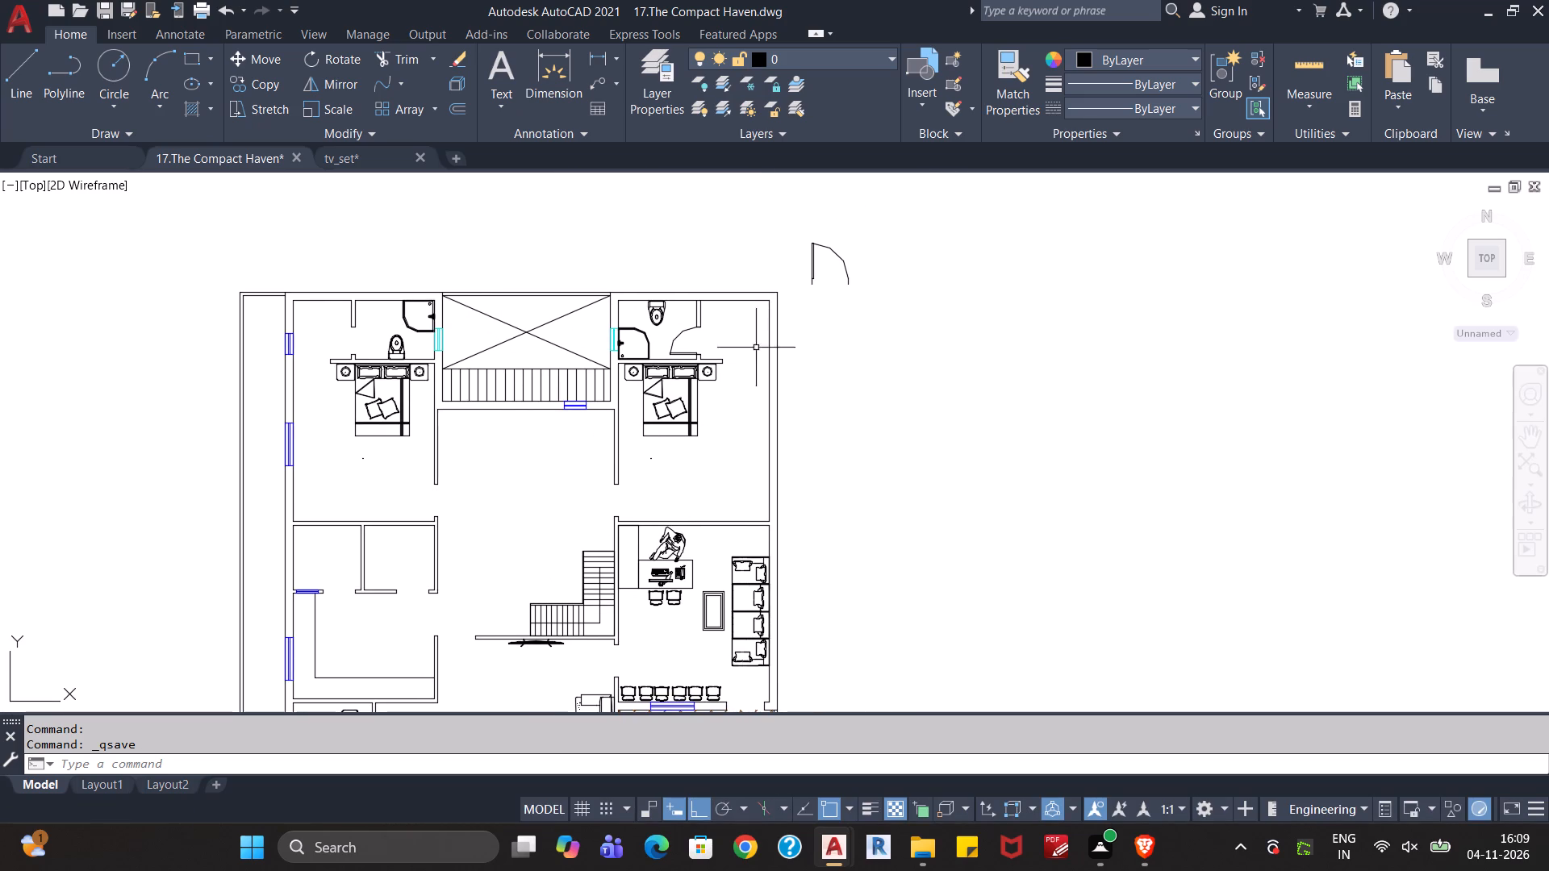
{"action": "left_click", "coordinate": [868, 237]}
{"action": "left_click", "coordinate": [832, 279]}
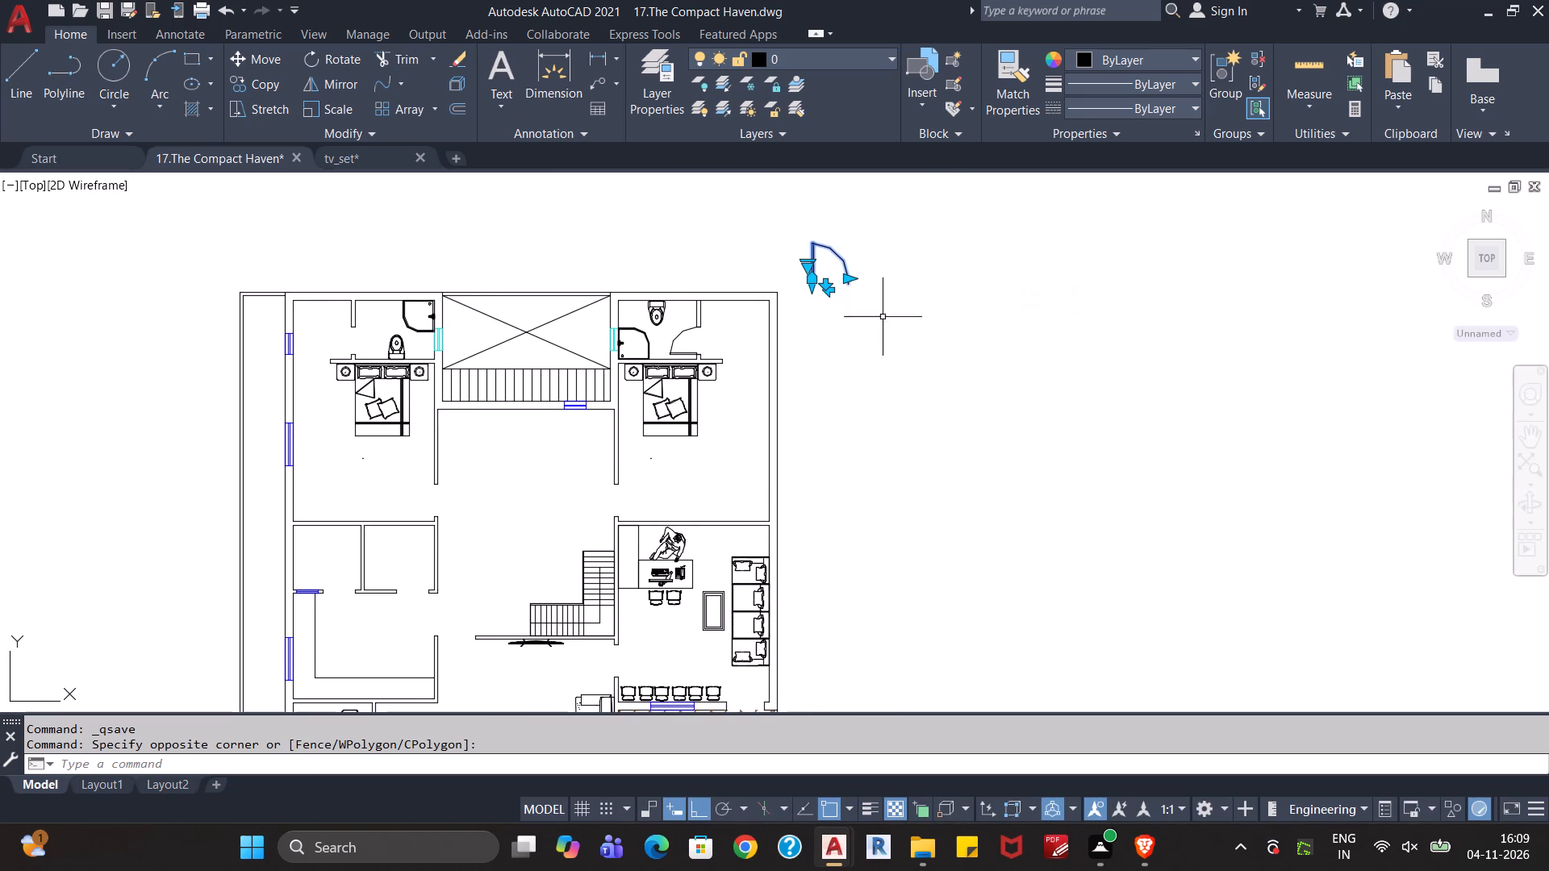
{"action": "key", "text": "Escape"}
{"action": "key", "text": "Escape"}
Copy the door of the north-east bathroom to the clipboard and paste it beside the north-west bathroom's doorway.
{"action": "left_click", "coordinate": [677, 347]}
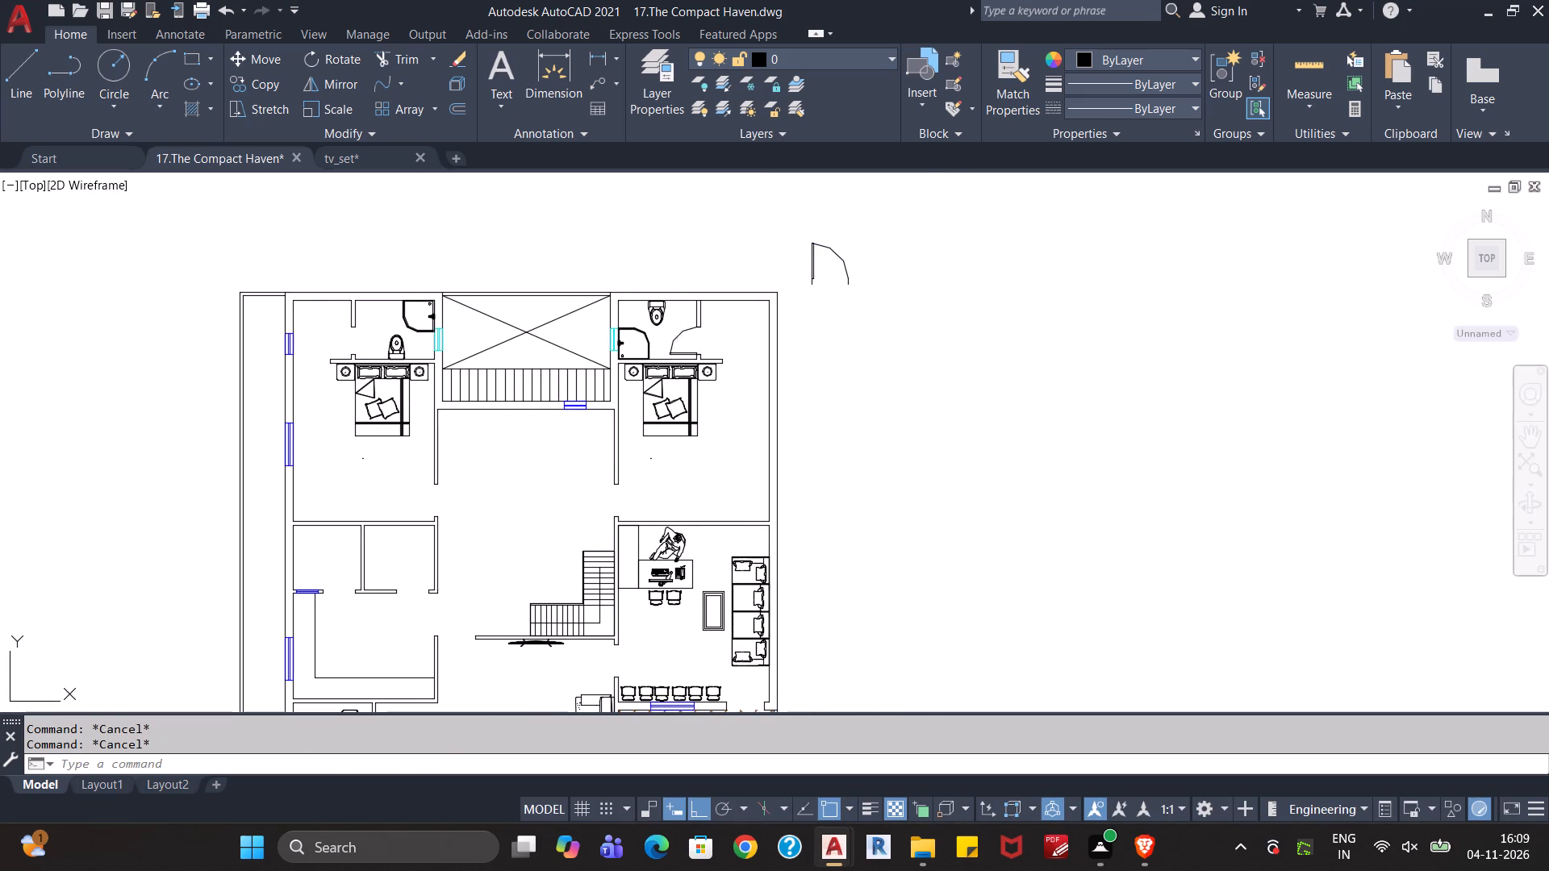
{"action": "left_click", "coordinate": [670, 352]}
{"action": "key", "text": "ctrl+c"}
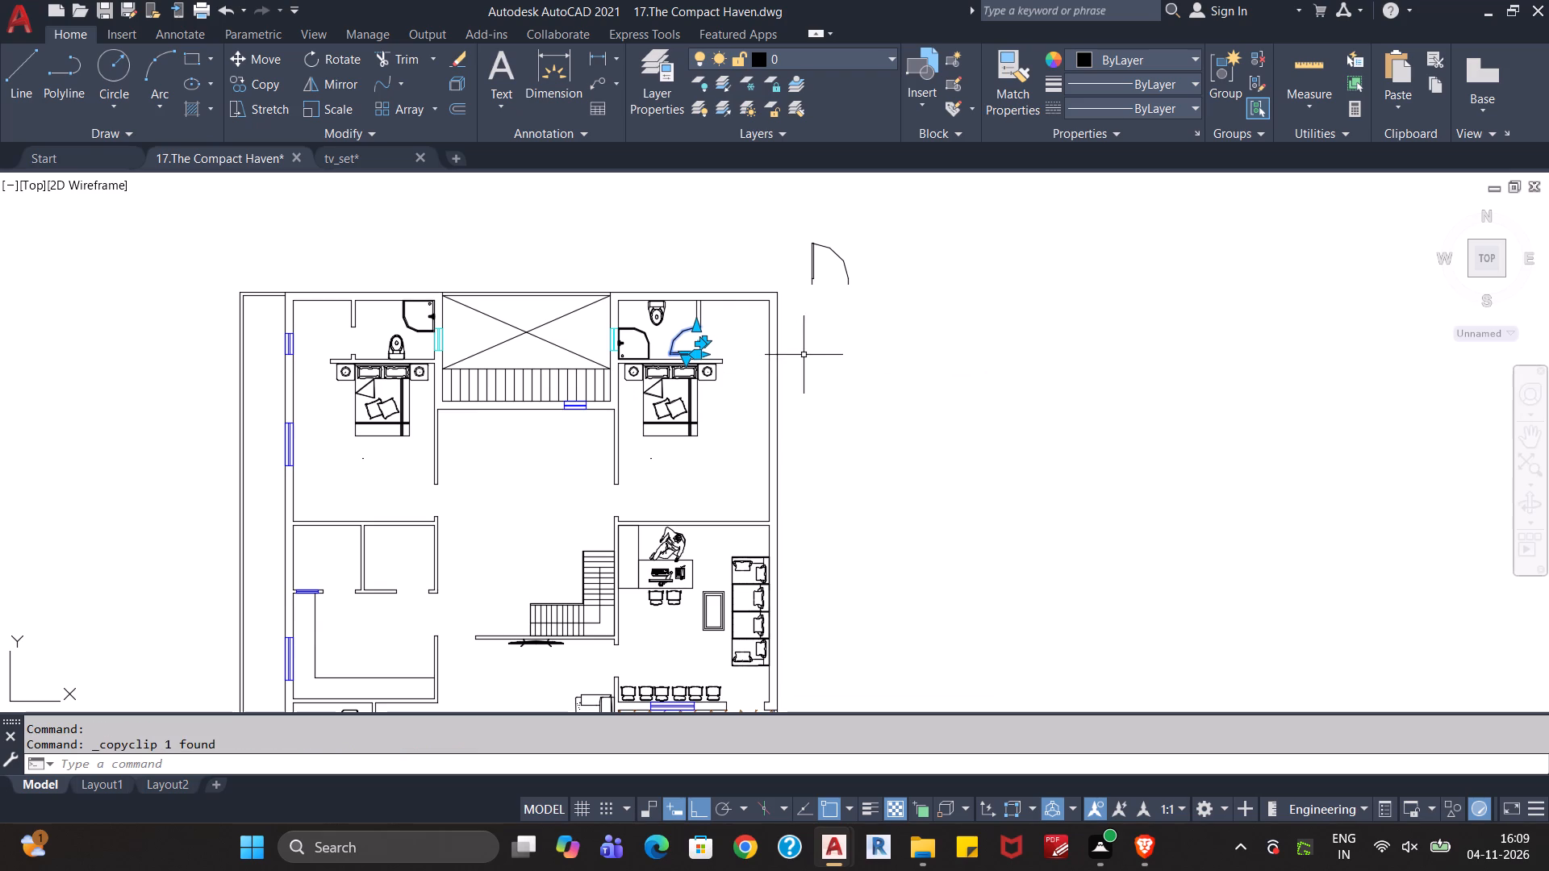
{"action": "key", "text": "ctrl+v"}
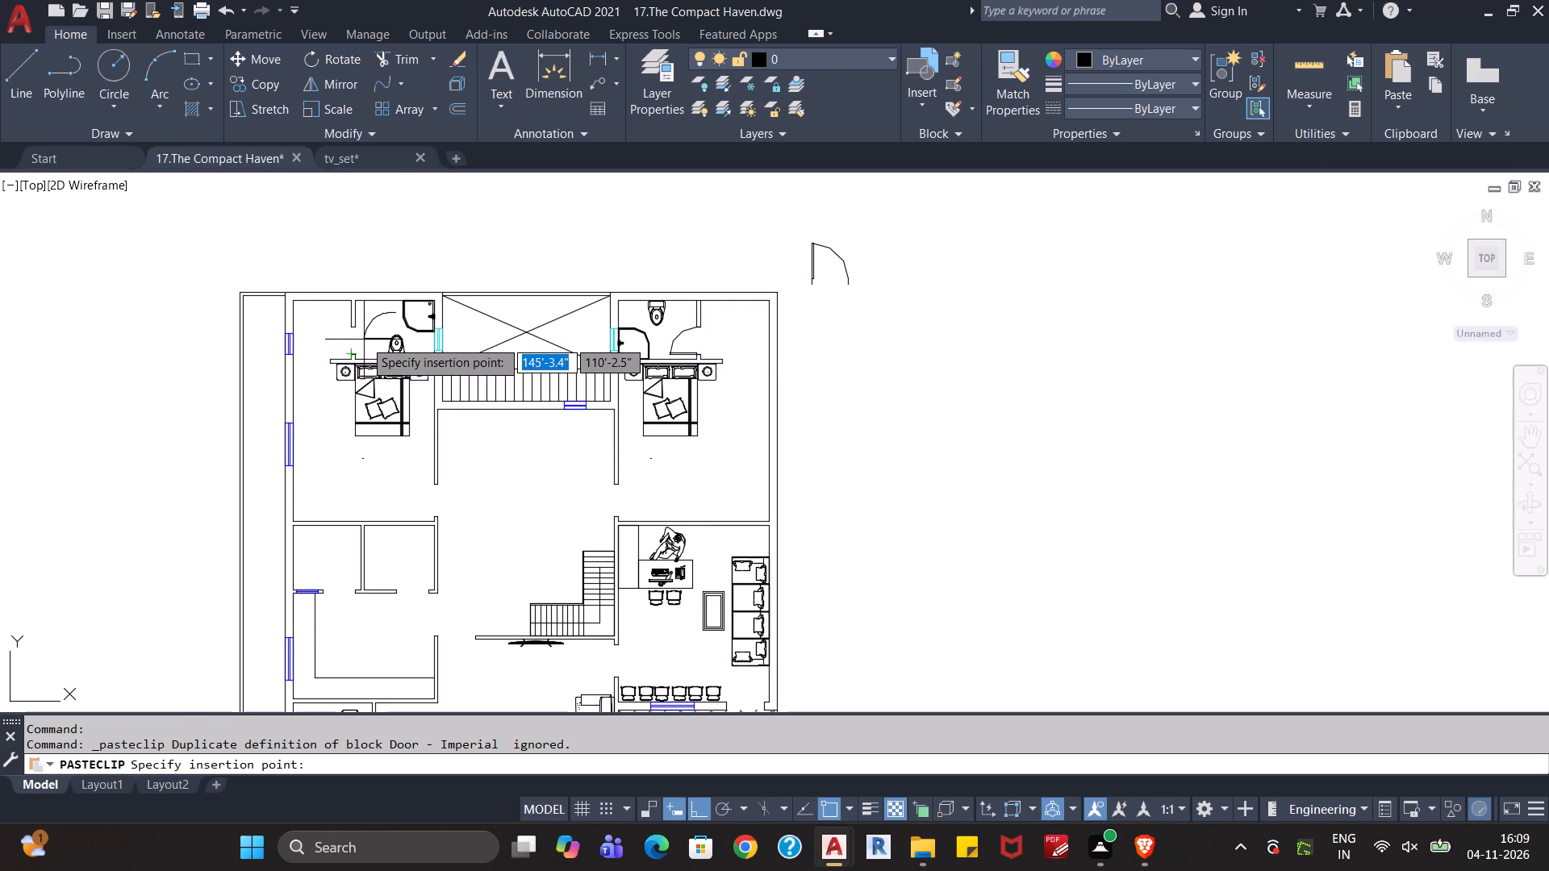
{"action": "scroll", "coordinate": [364, 340], "scroll_direction": "up", "scroll_amount": 3}
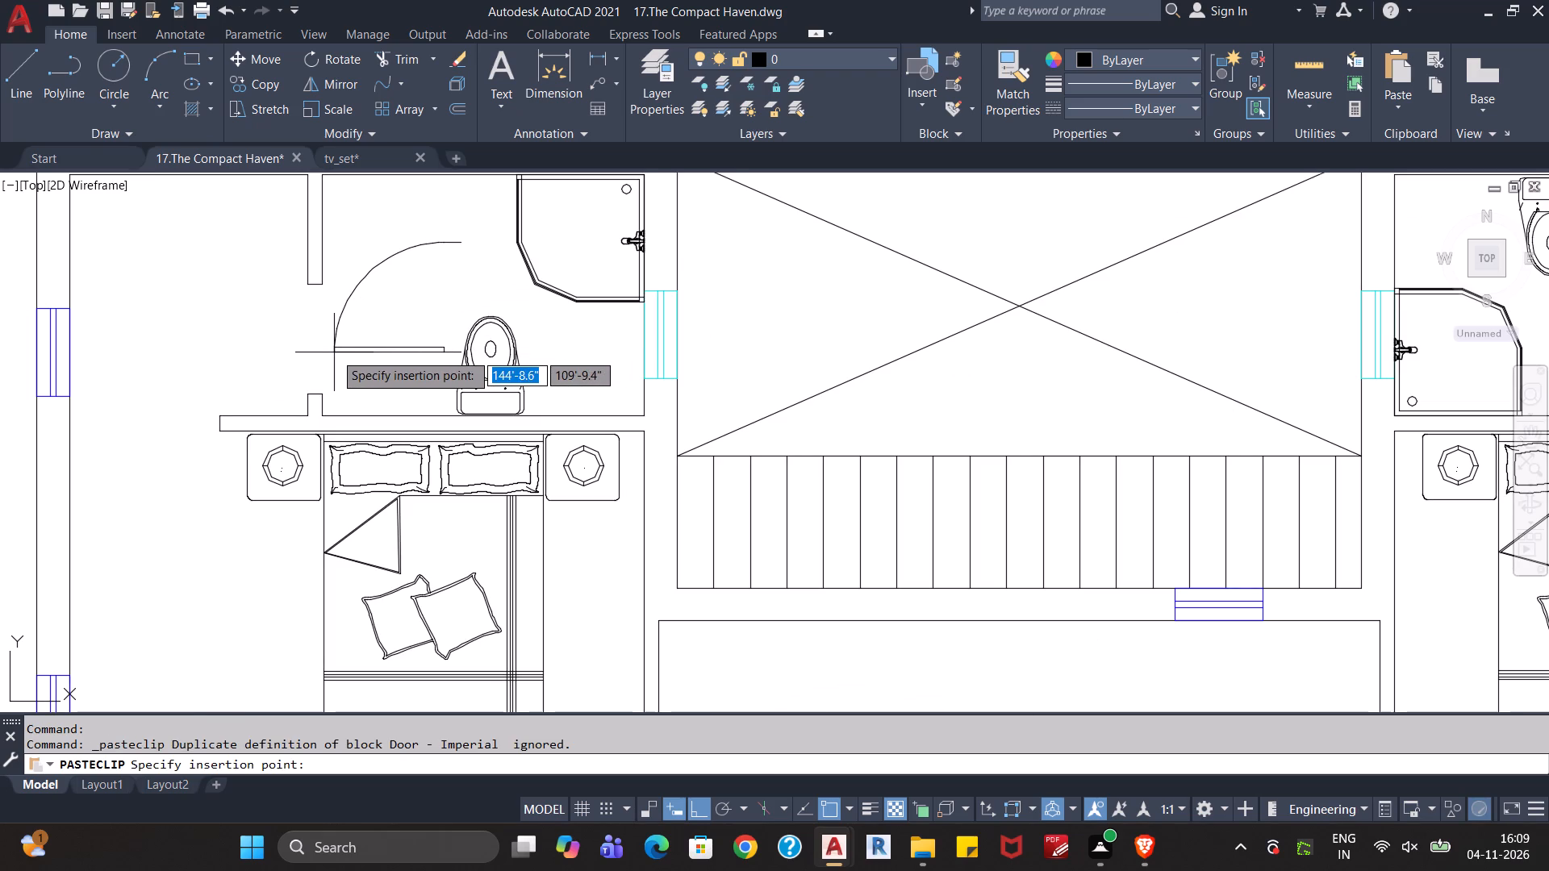
{"action": "left_click", "coordinate": [329, 340]}
{"action": "scroll", "coordinate": [341, 350], "scroll_direction": "down", "scroll_amount": 2}
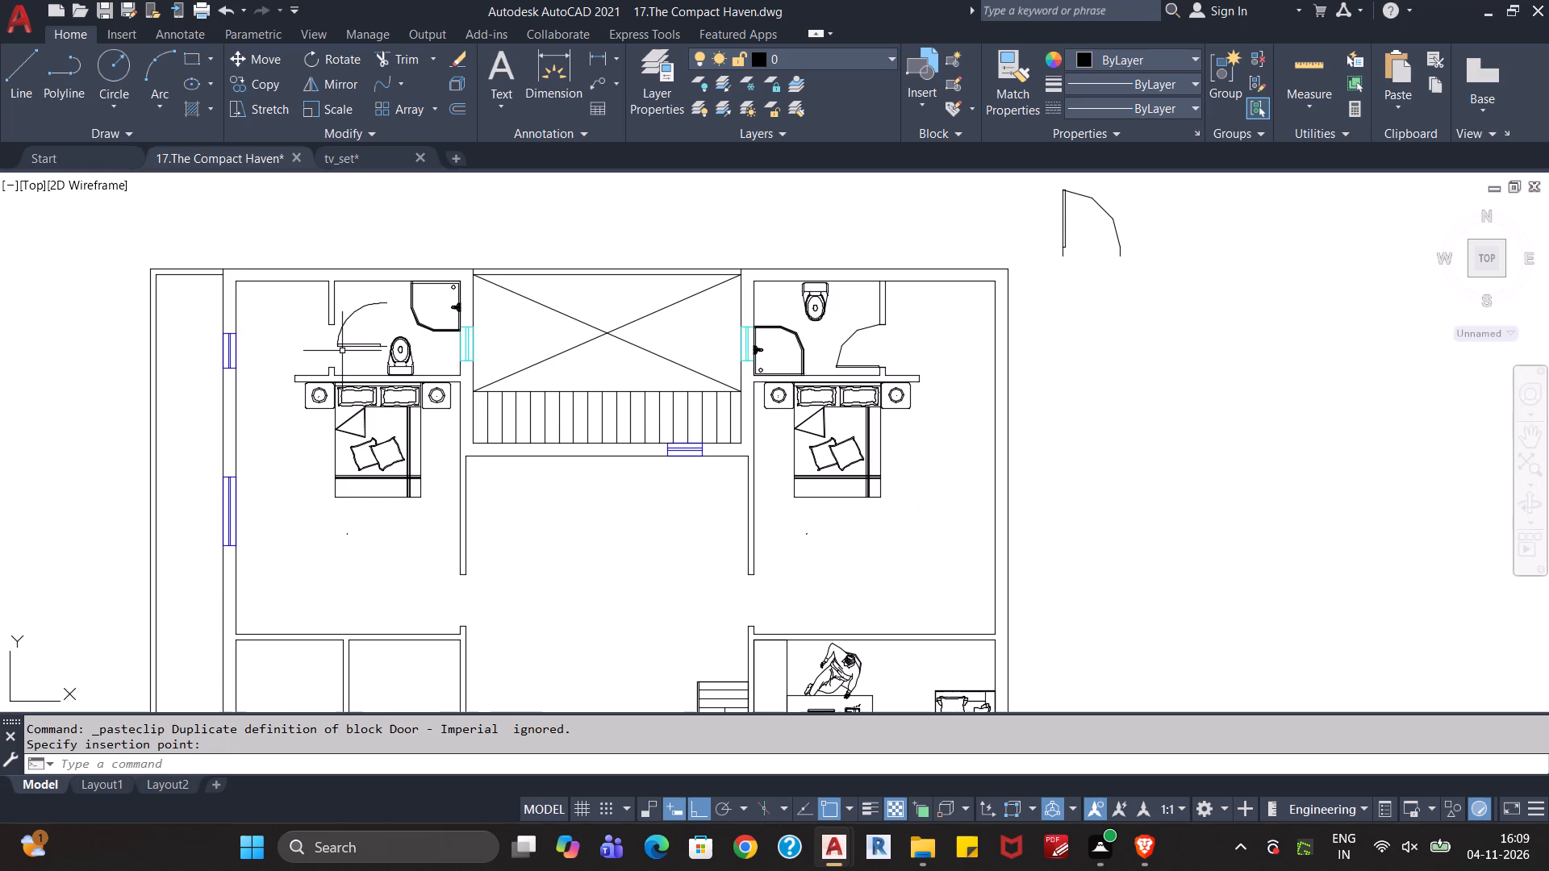
Paste a copy of the door inside each northern bedroom, near its doorway to the central hall.
{"action": "middle_click_drag", "start_coordinate": [571, 523], "coordinate": [575, 390]}
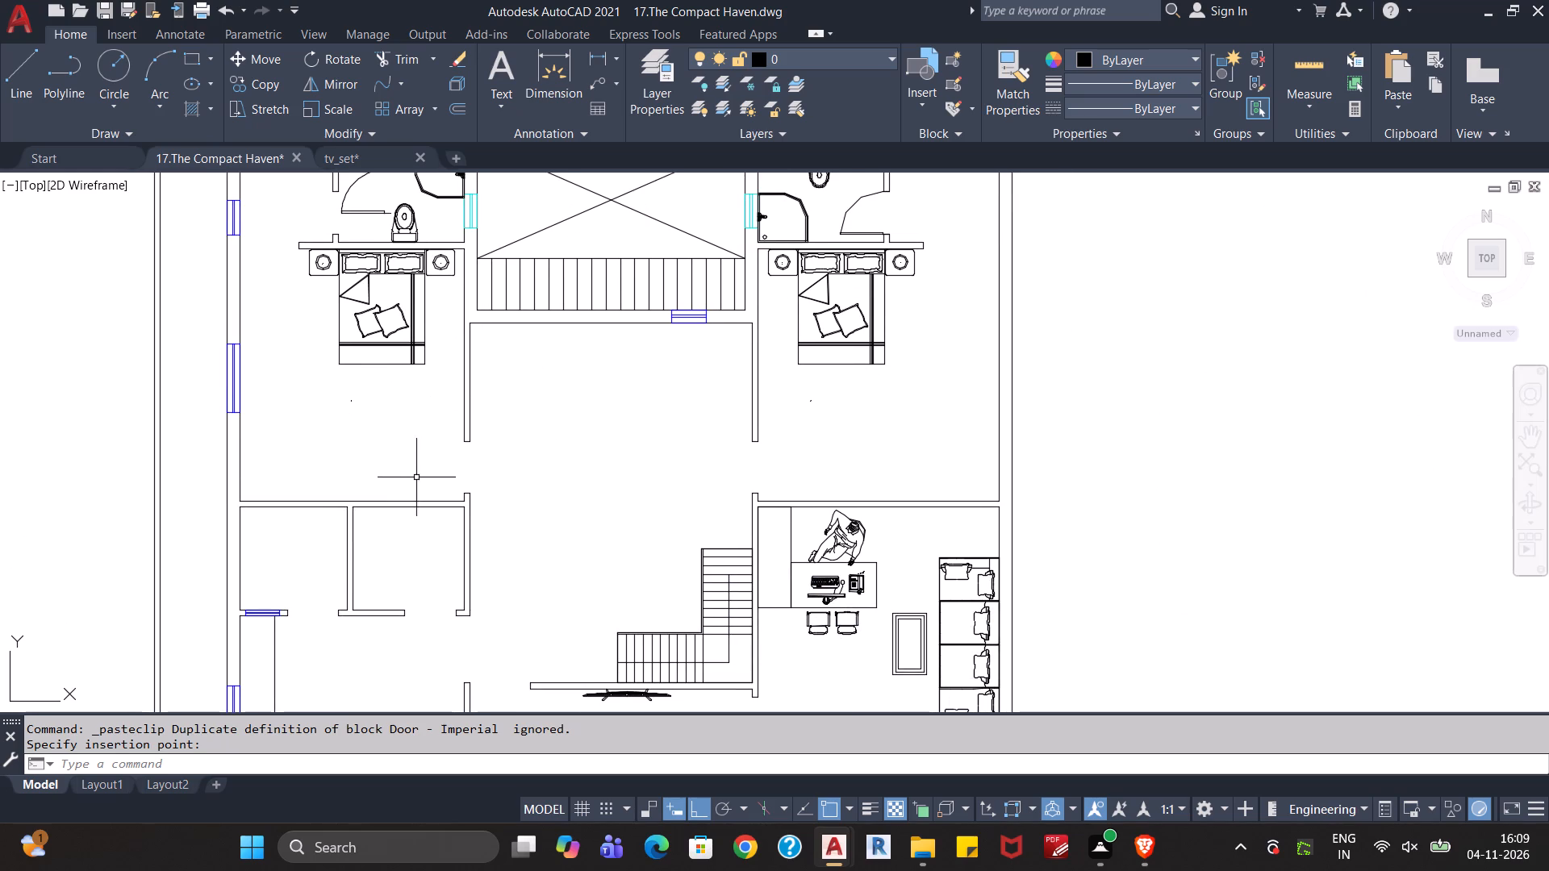
{"action": "key", "text": "ctrl+v"}
{"action": "left_click", "coordinate": [398, 487]}
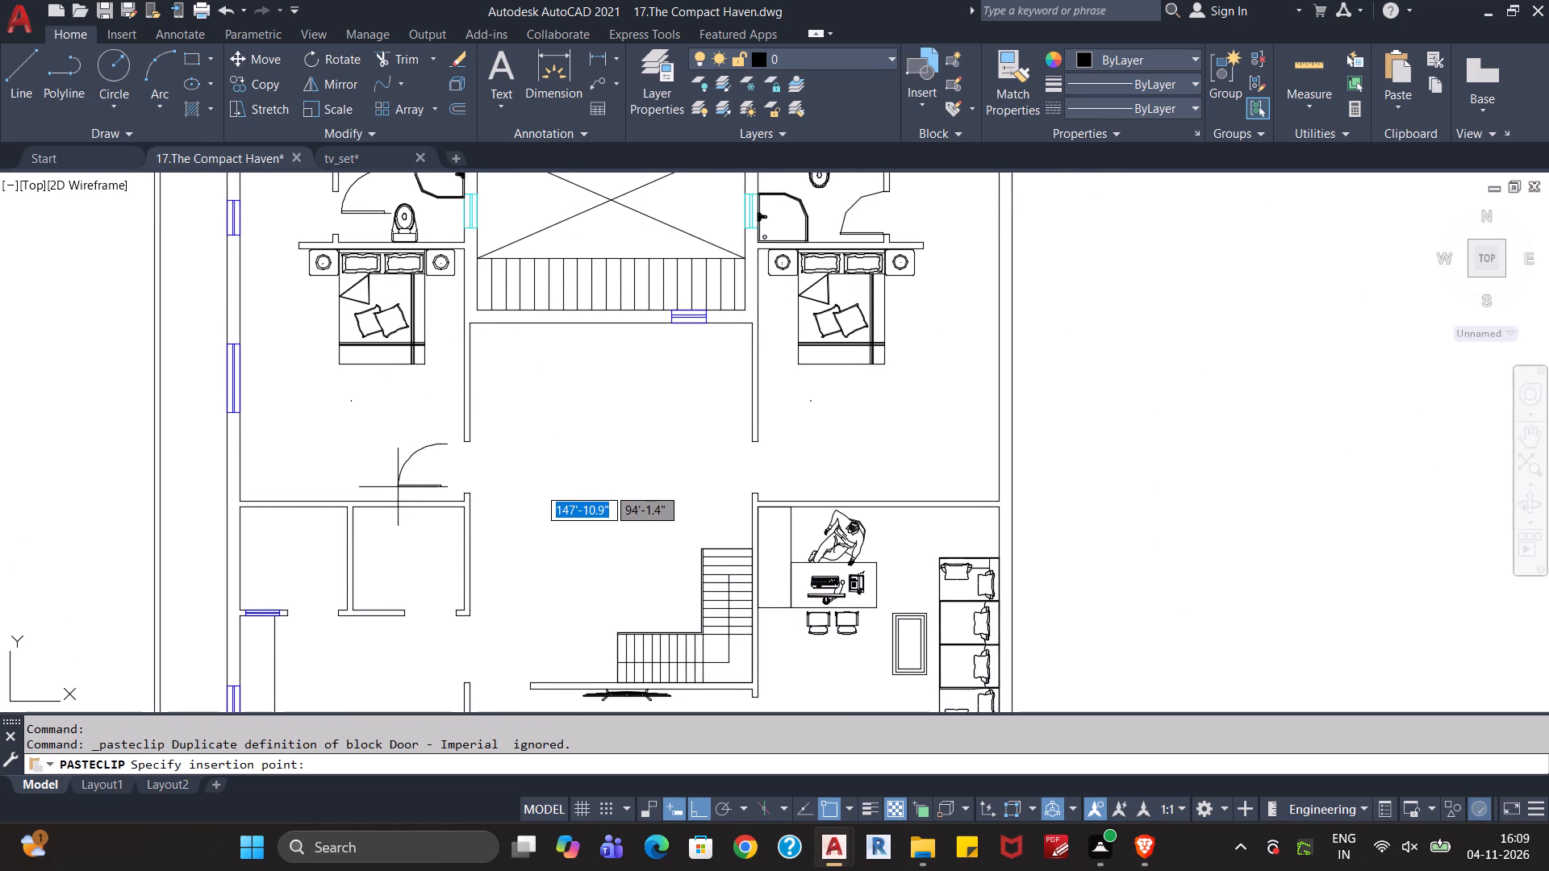
{"action": "key", "text": "ctrl+v"}
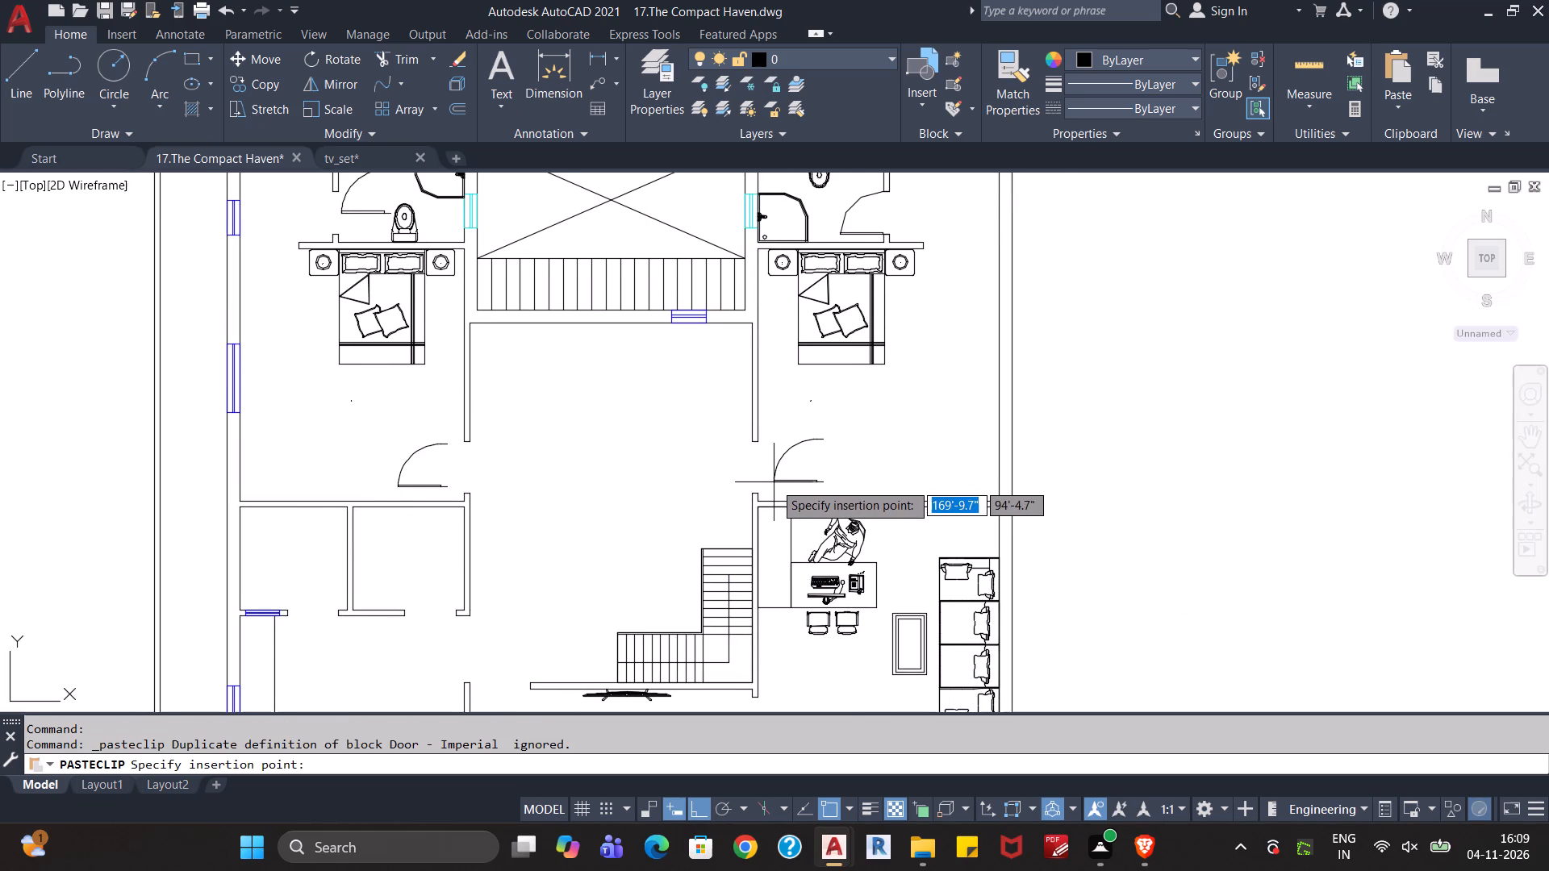
{"action": "left_click", "coordinate": [774, 482]}
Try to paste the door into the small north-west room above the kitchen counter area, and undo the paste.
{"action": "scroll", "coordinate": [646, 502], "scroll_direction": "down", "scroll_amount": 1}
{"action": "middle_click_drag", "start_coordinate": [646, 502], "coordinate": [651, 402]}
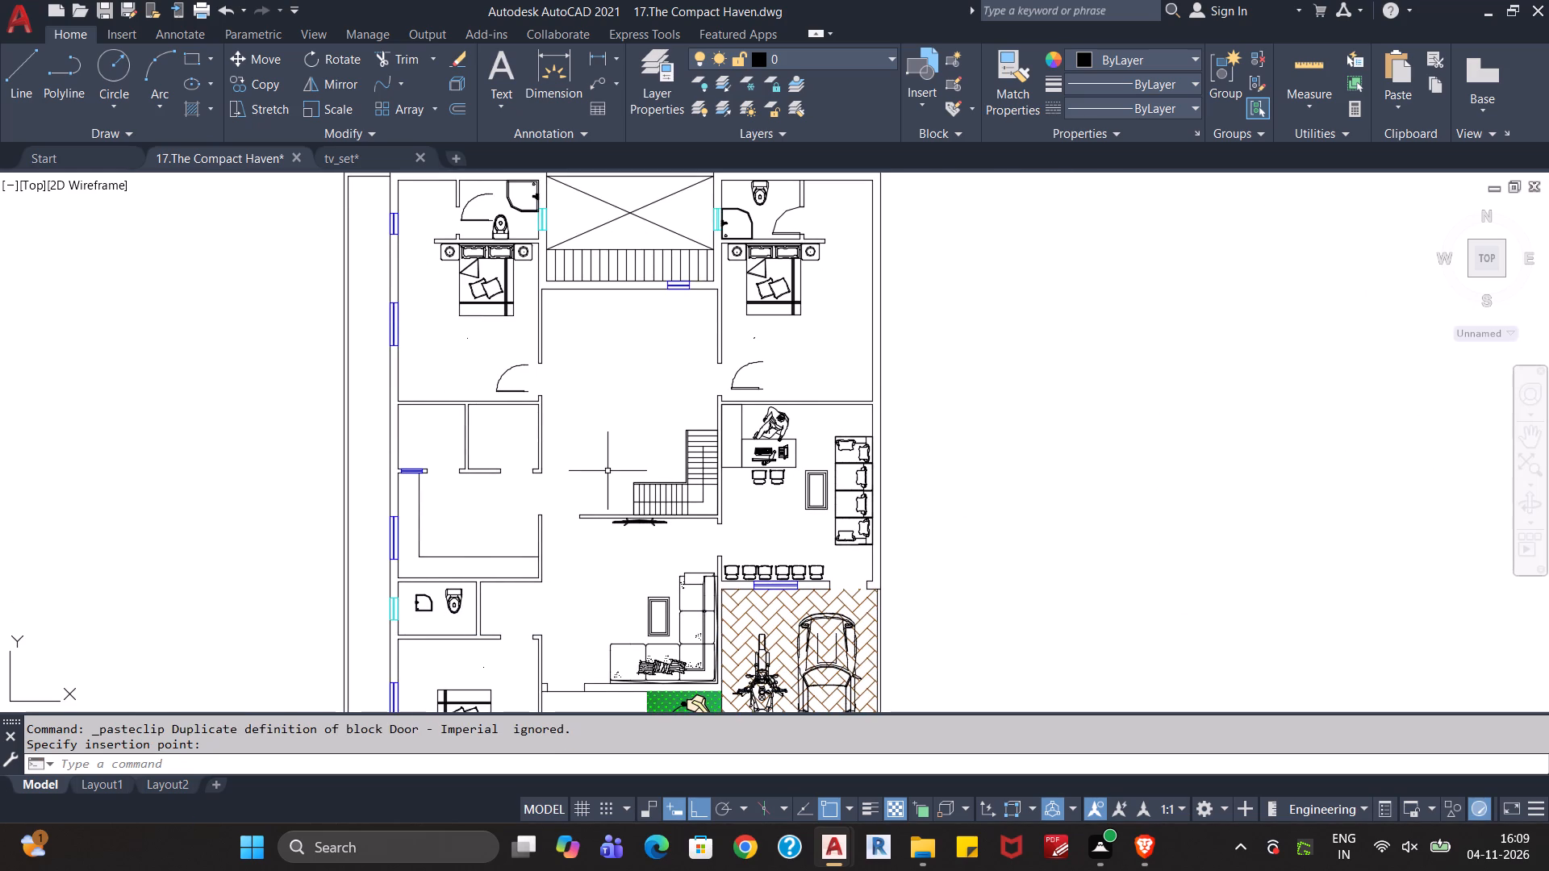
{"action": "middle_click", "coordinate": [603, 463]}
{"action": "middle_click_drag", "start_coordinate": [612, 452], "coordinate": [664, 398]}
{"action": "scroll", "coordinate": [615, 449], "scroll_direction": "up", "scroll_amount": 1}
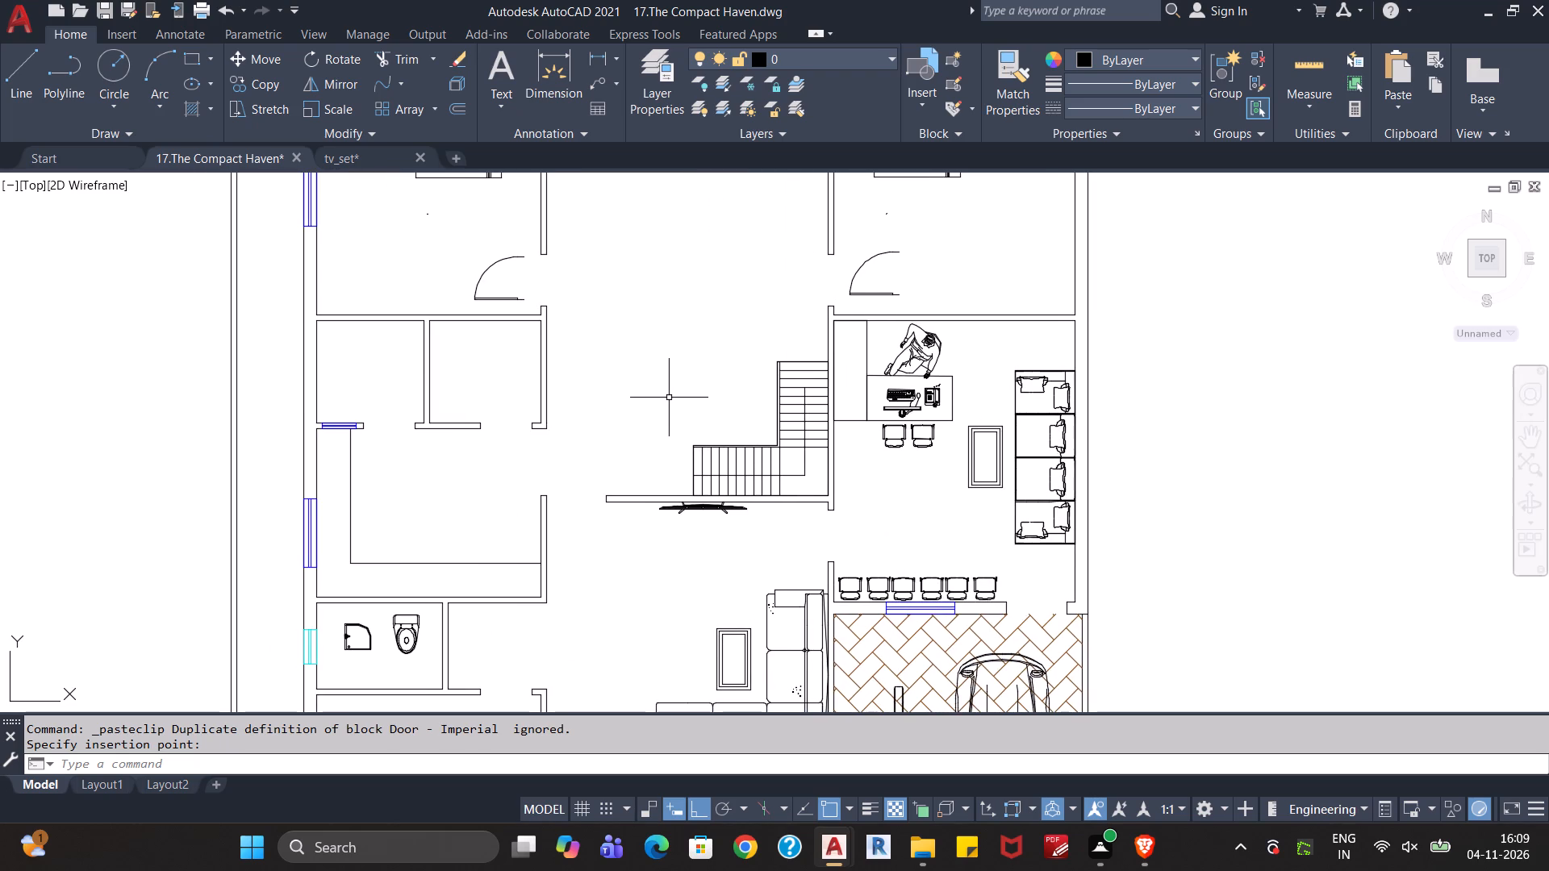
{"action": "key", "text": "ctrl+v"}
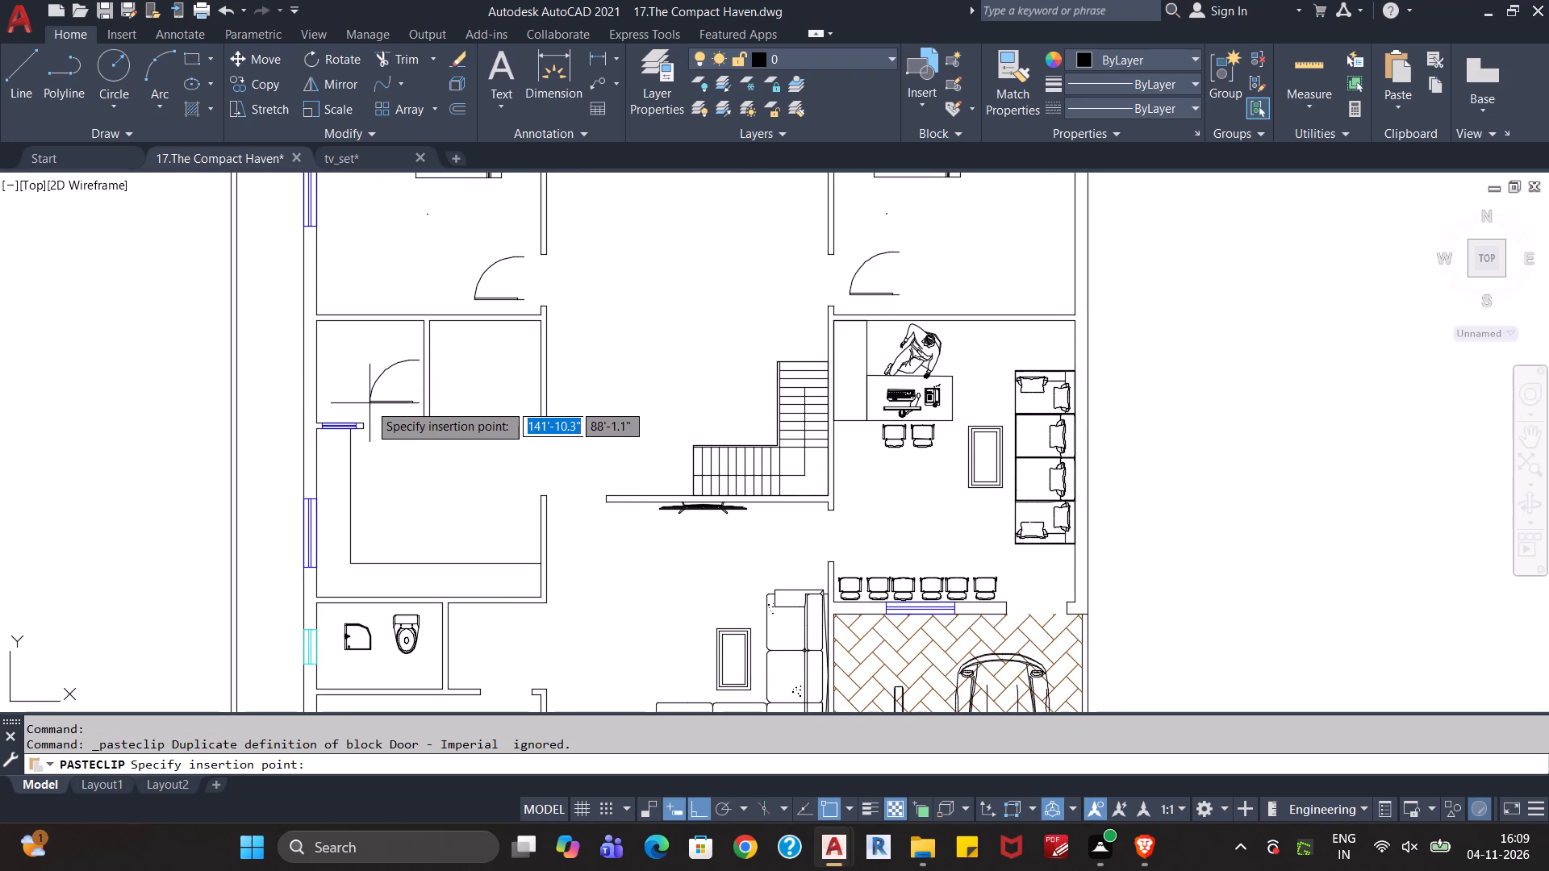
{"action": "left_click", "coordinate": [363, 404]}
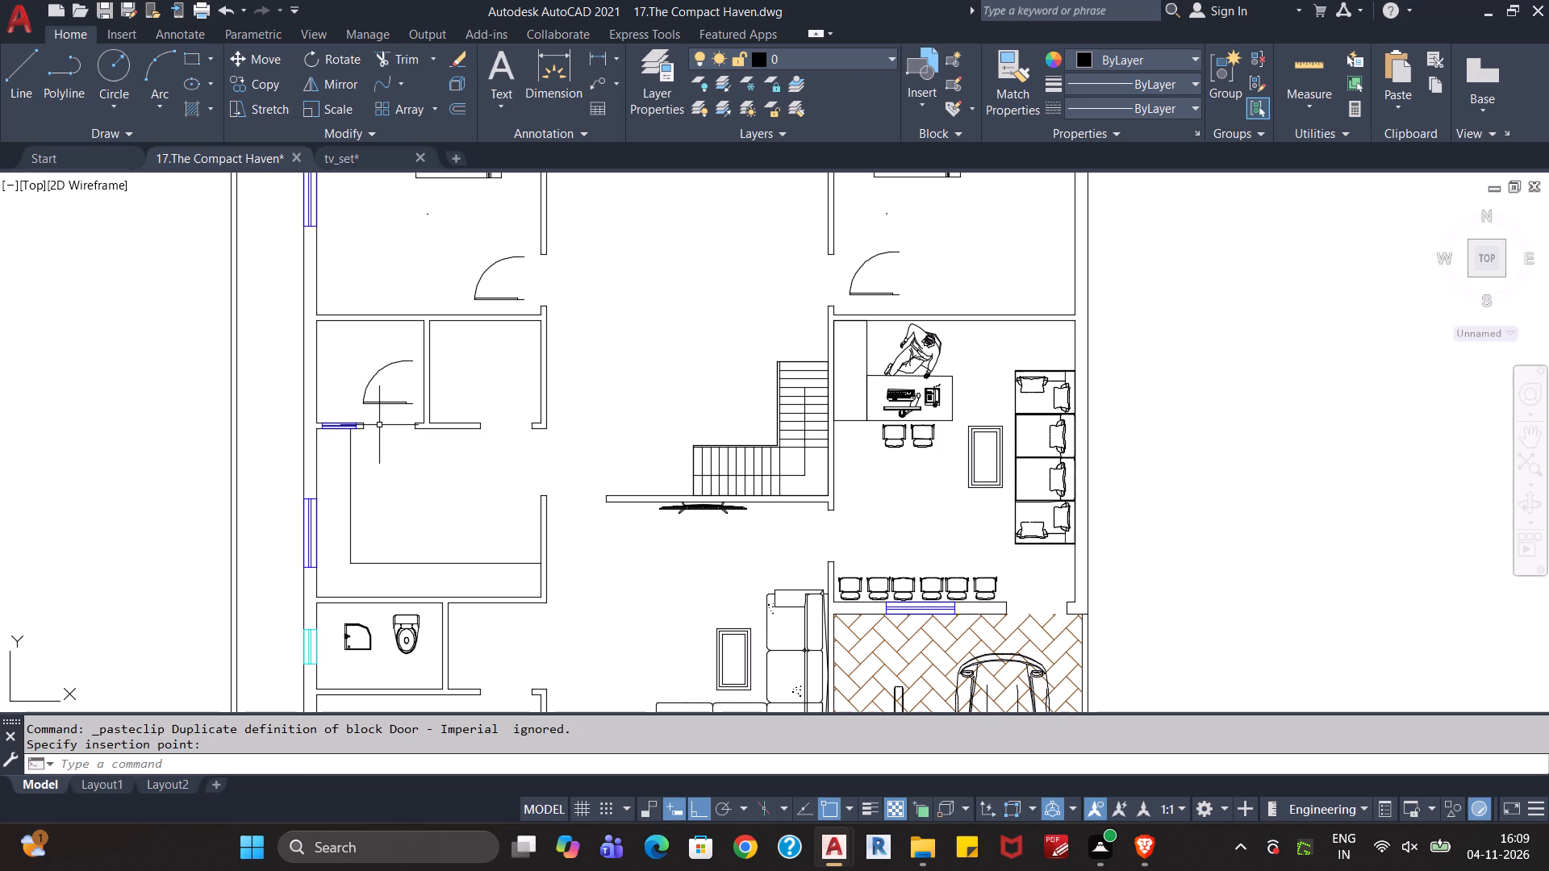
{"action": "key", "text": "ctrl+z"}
Examine the doorways throughout the floor plan, from the southern rooms back to the northern bedrooms.
{"action": "middle_click_drag", "start_coordinate": [645, 352], "coordinate": [568, 484]}
{"action": "scroll", "coordinate": [570, 468], "scroll_direction": "down", "scroll_amount": 1}
{"action": "middle_click_drag", "start_coordinate": [570, 465], "coordinate": [570, 427]}
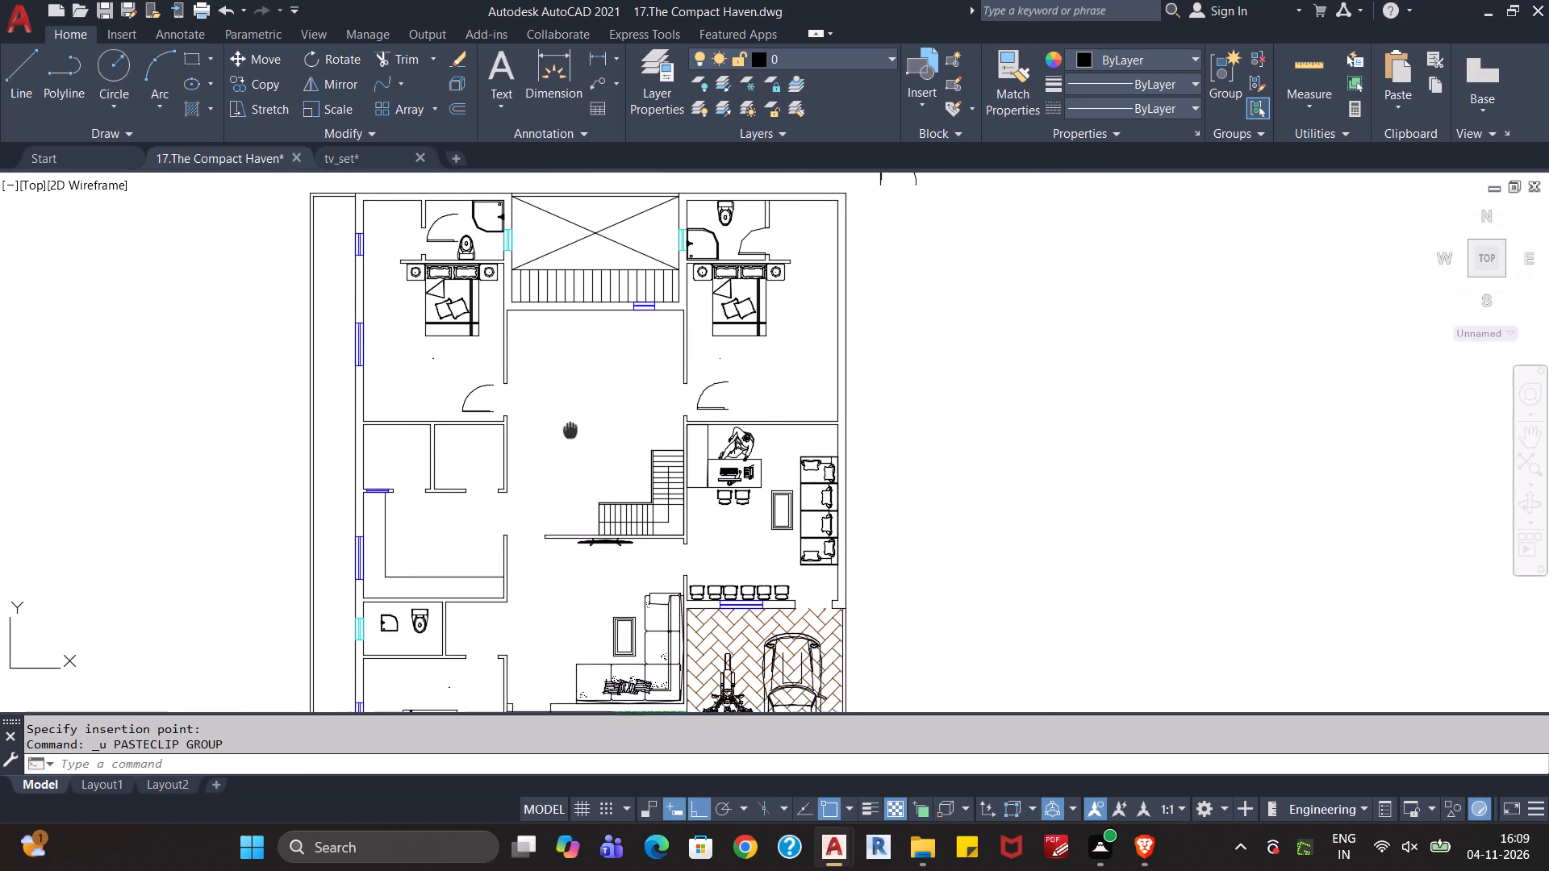
{"action": "middle_click_drag", "start_coordinate": [570, 427], "coordinate": [574, 411]}
{"action": "middle_click_drag", "start_coordinate": [563, 436], "coordinate": [581, 364]}
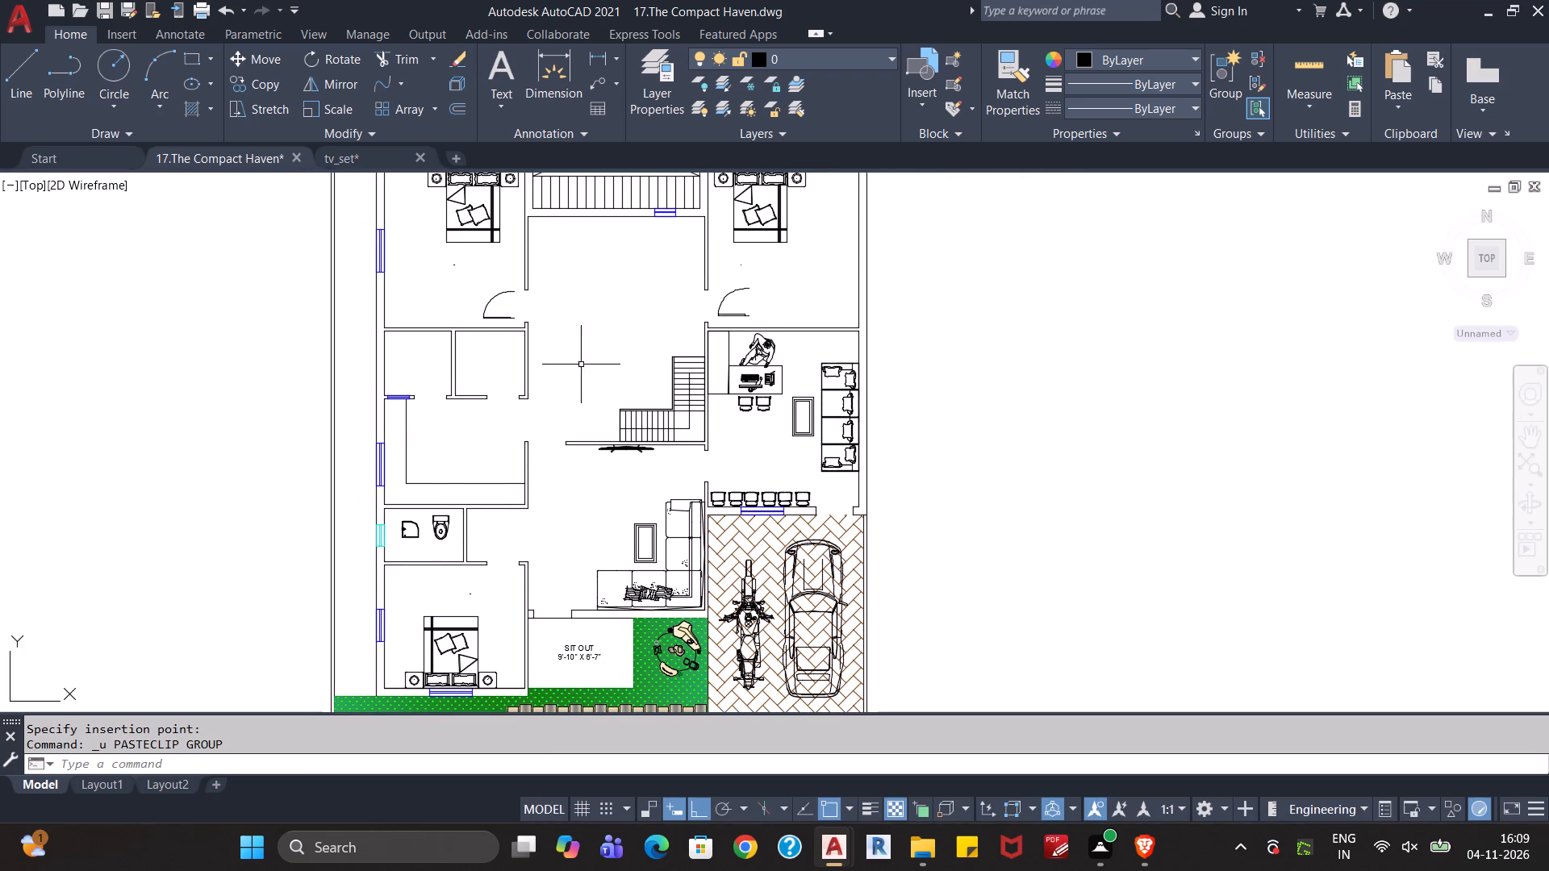
{"action": "middle_click_drag", "start_coordinate": [562, 506], "coordinate": [578, 444]}
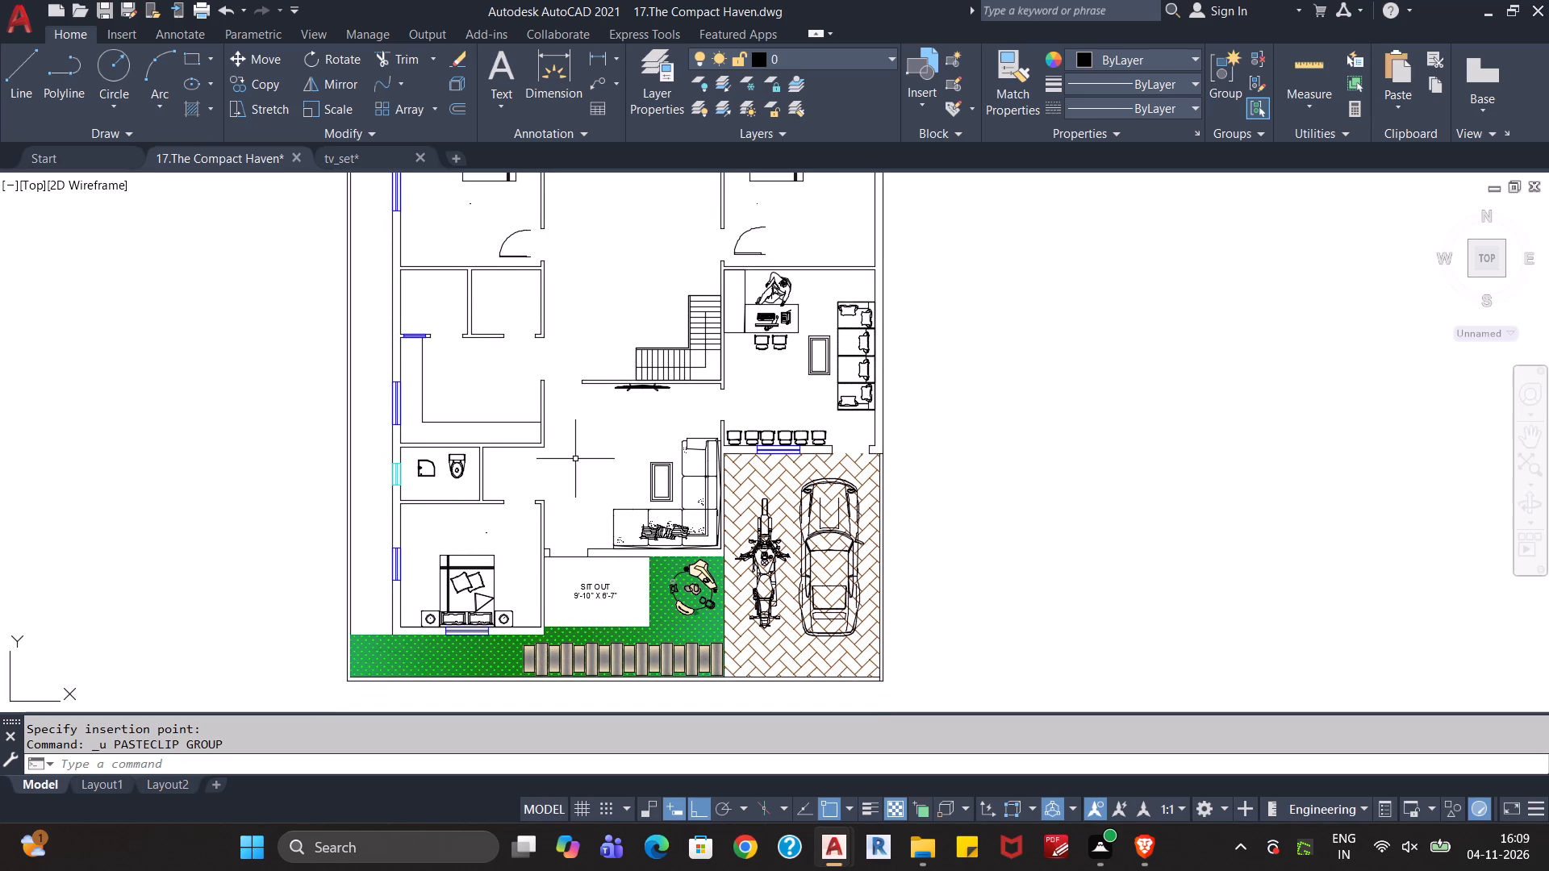
{"action": "scroll", "coordinate": [563, 469], "scroll_direction": "down", "scroll_amount": 1}
{"action": "middle_click_drag", "start_coordinate": [880, 273], "coordinate": [838, 437]}
{"action": "key", "text": "Escape"}
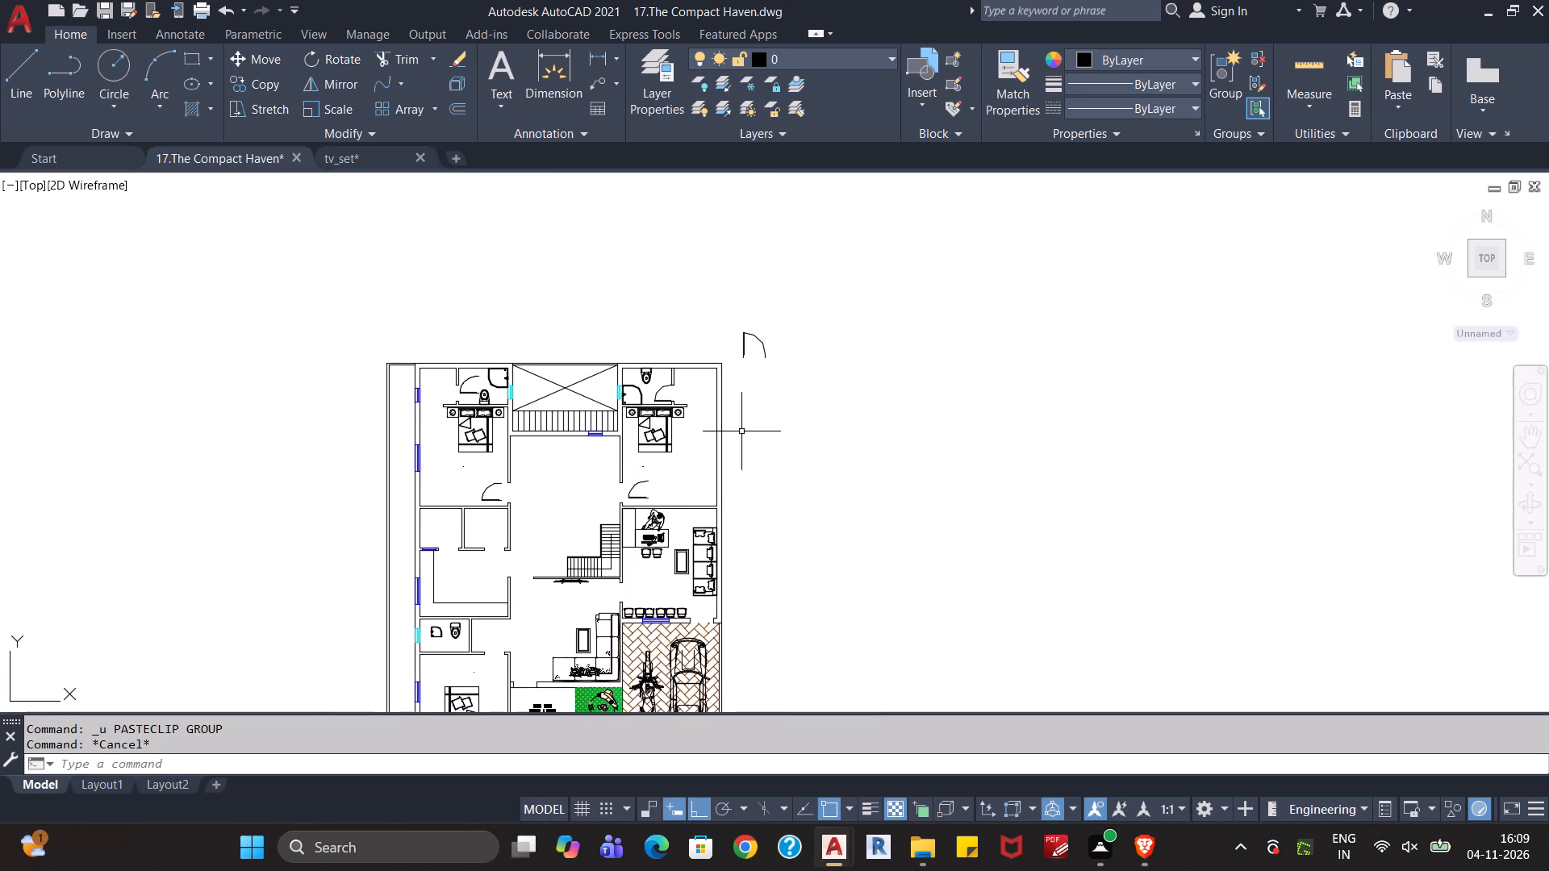
Flip the pasted door in the north-east bedroom horizontally so its swing arc faces east.
{"action": "scroll", "coordinate": [637, 494], "scroll_direction": "up", "scroll_amount": 4}
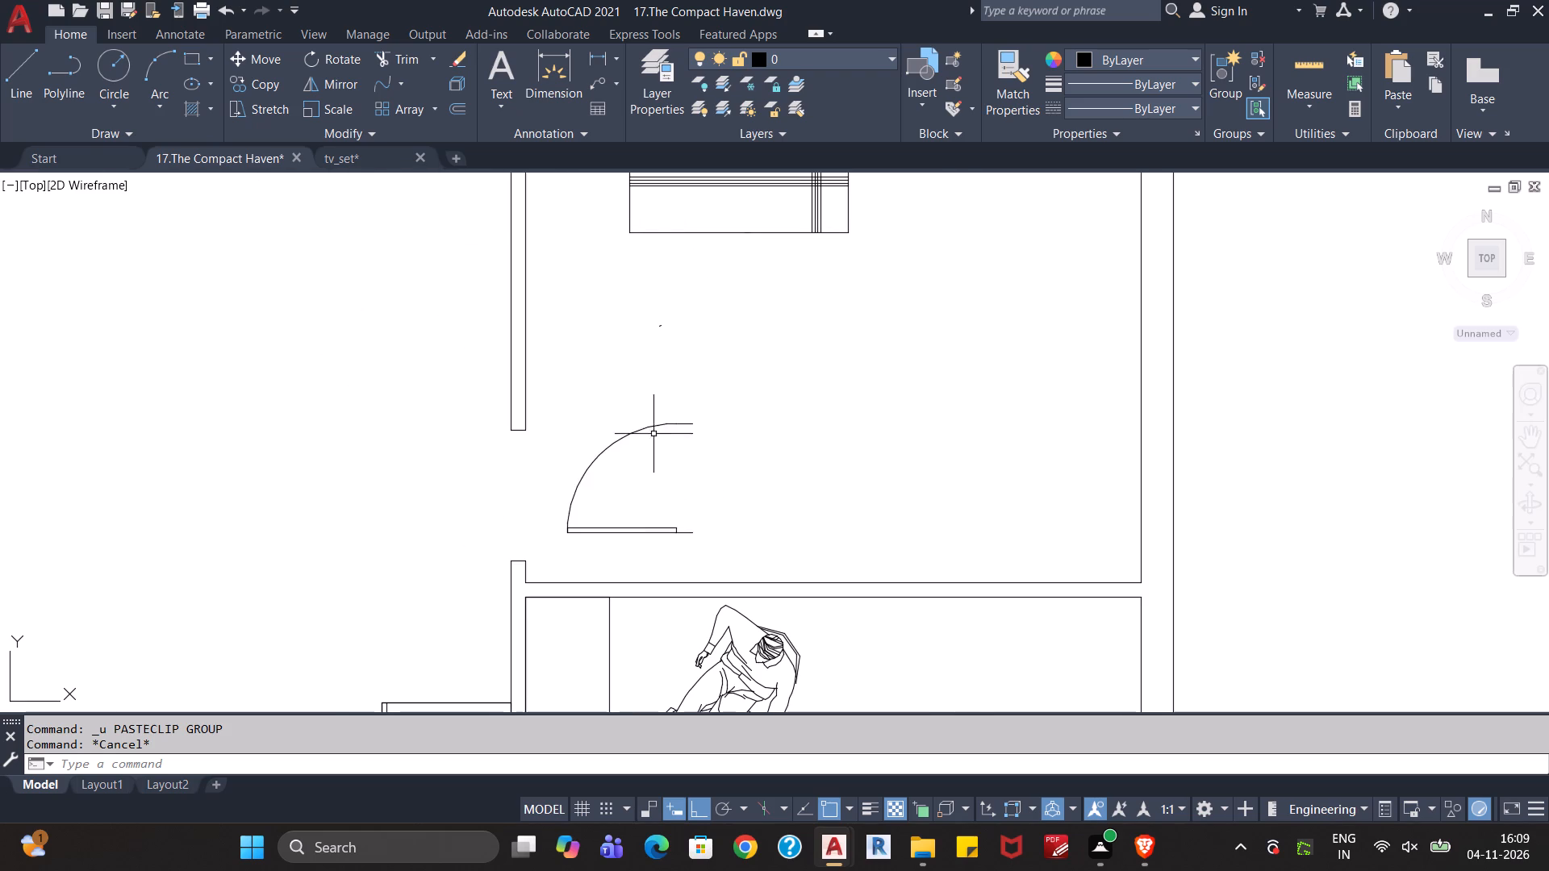
{"action": "left_click", "coordinate": [667, 396]}
{"action": "left_click", "coordinate": [641, 455]}
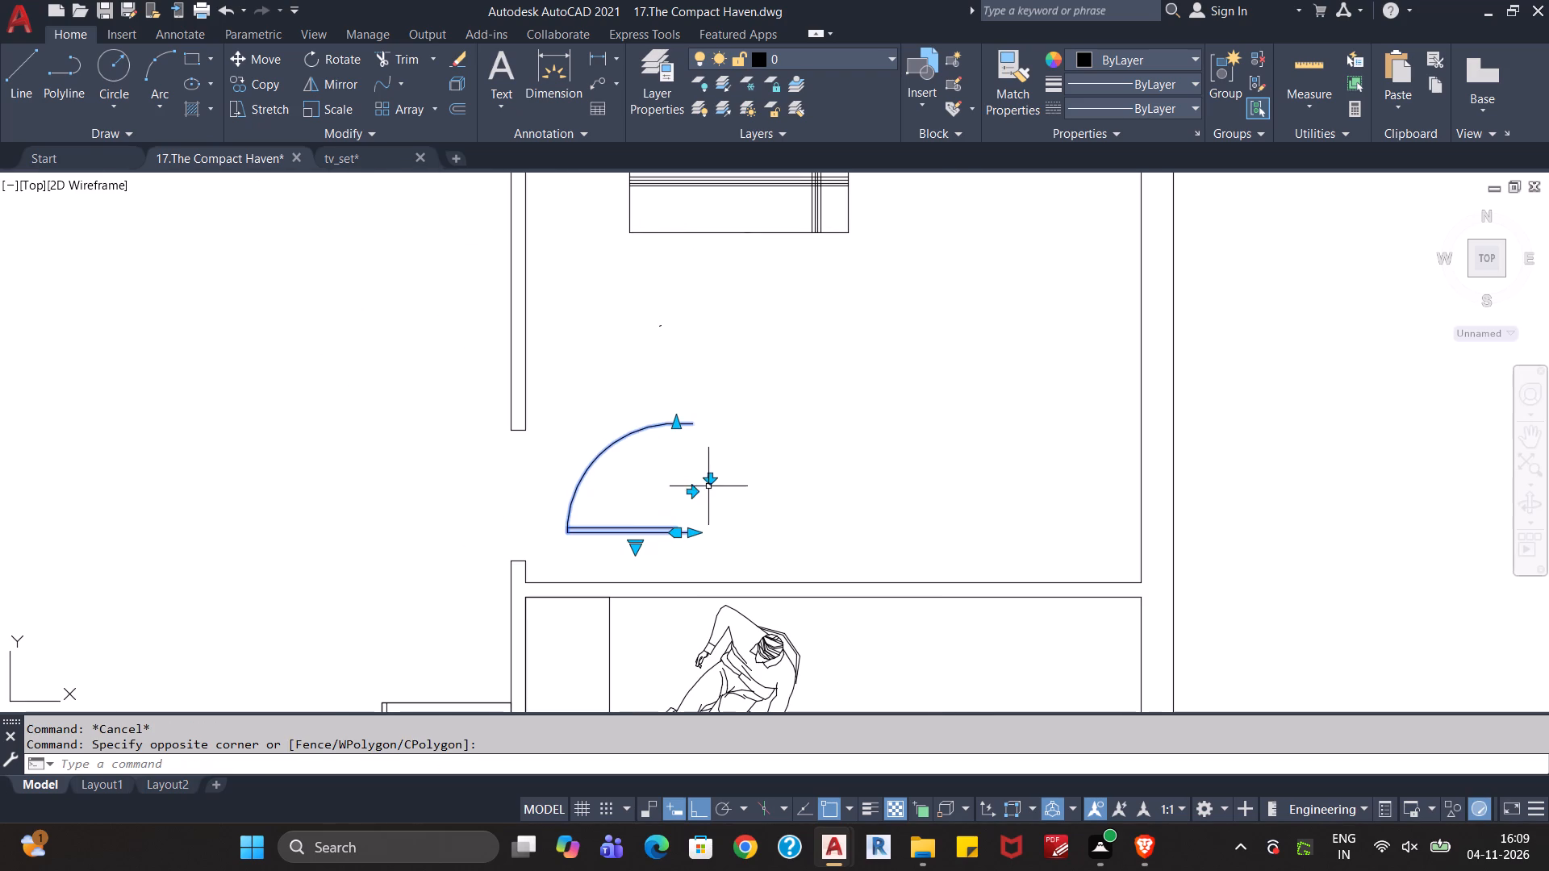
{"action": "left_click", "coordinate": [690, 494]}
{"action": "key", "text": "Escape"}
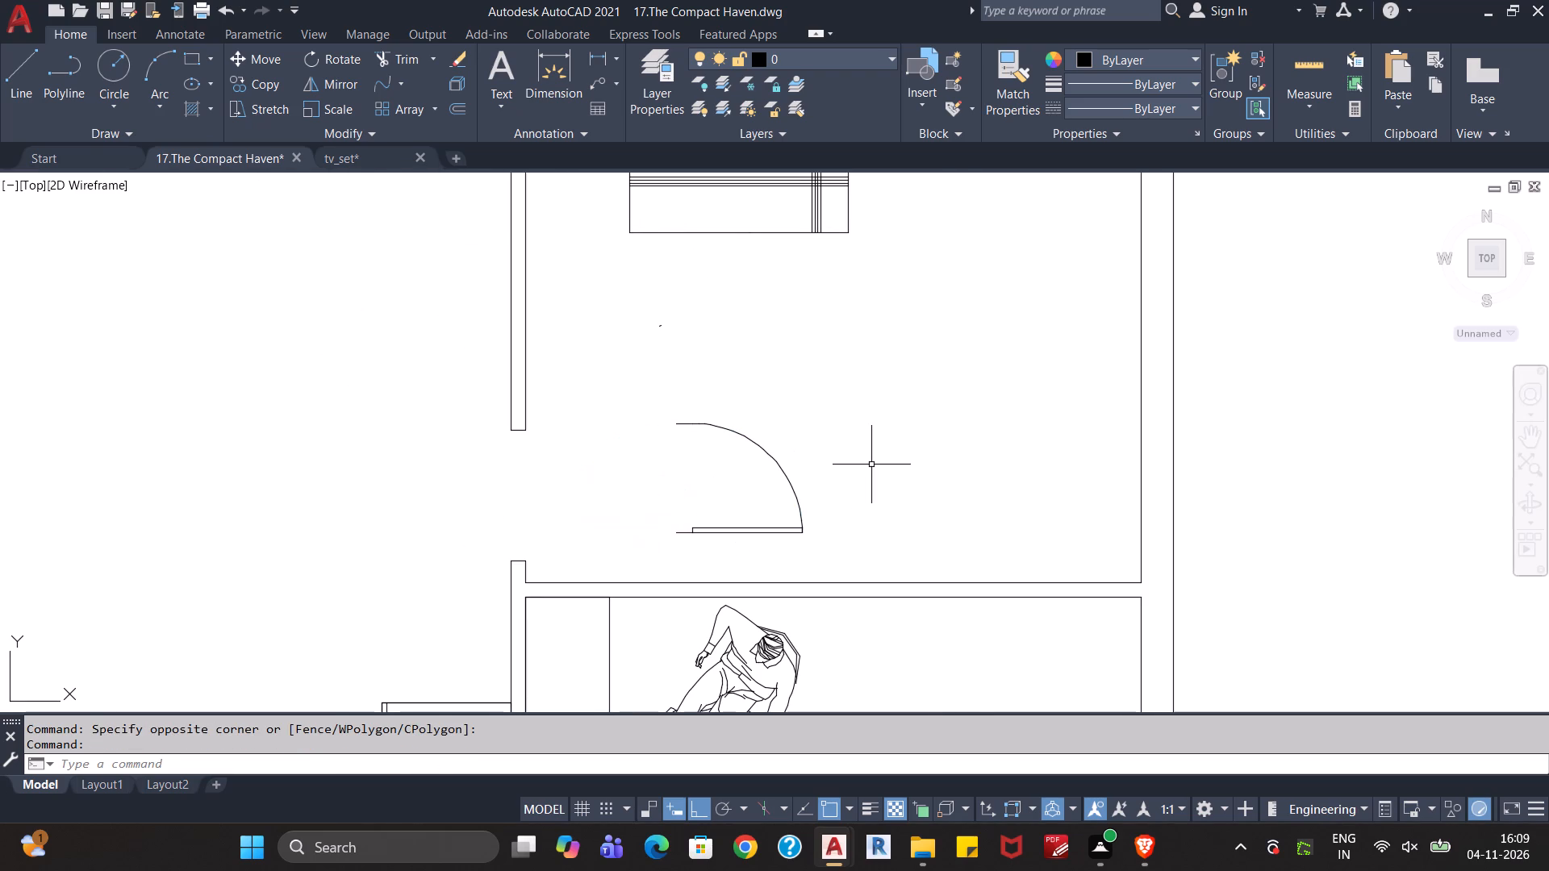
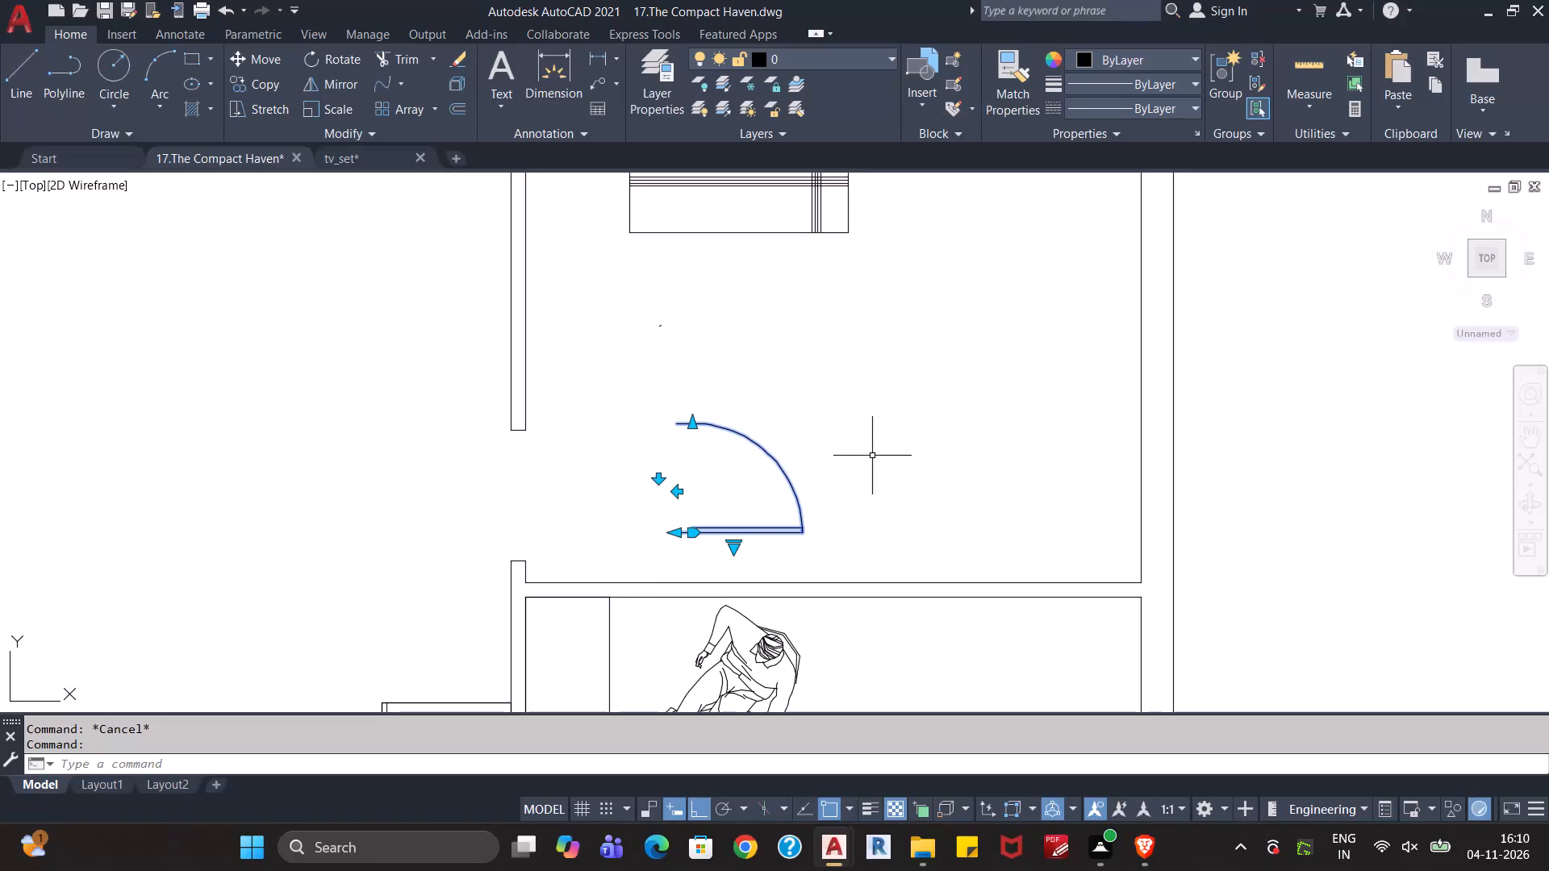
Align the north-east bedroom door to the jamb corners of its central hall doorway, scaling it to fit the opening.
{"action": "type", "text": "AL"}
{"action": "key", "text": "Return"}
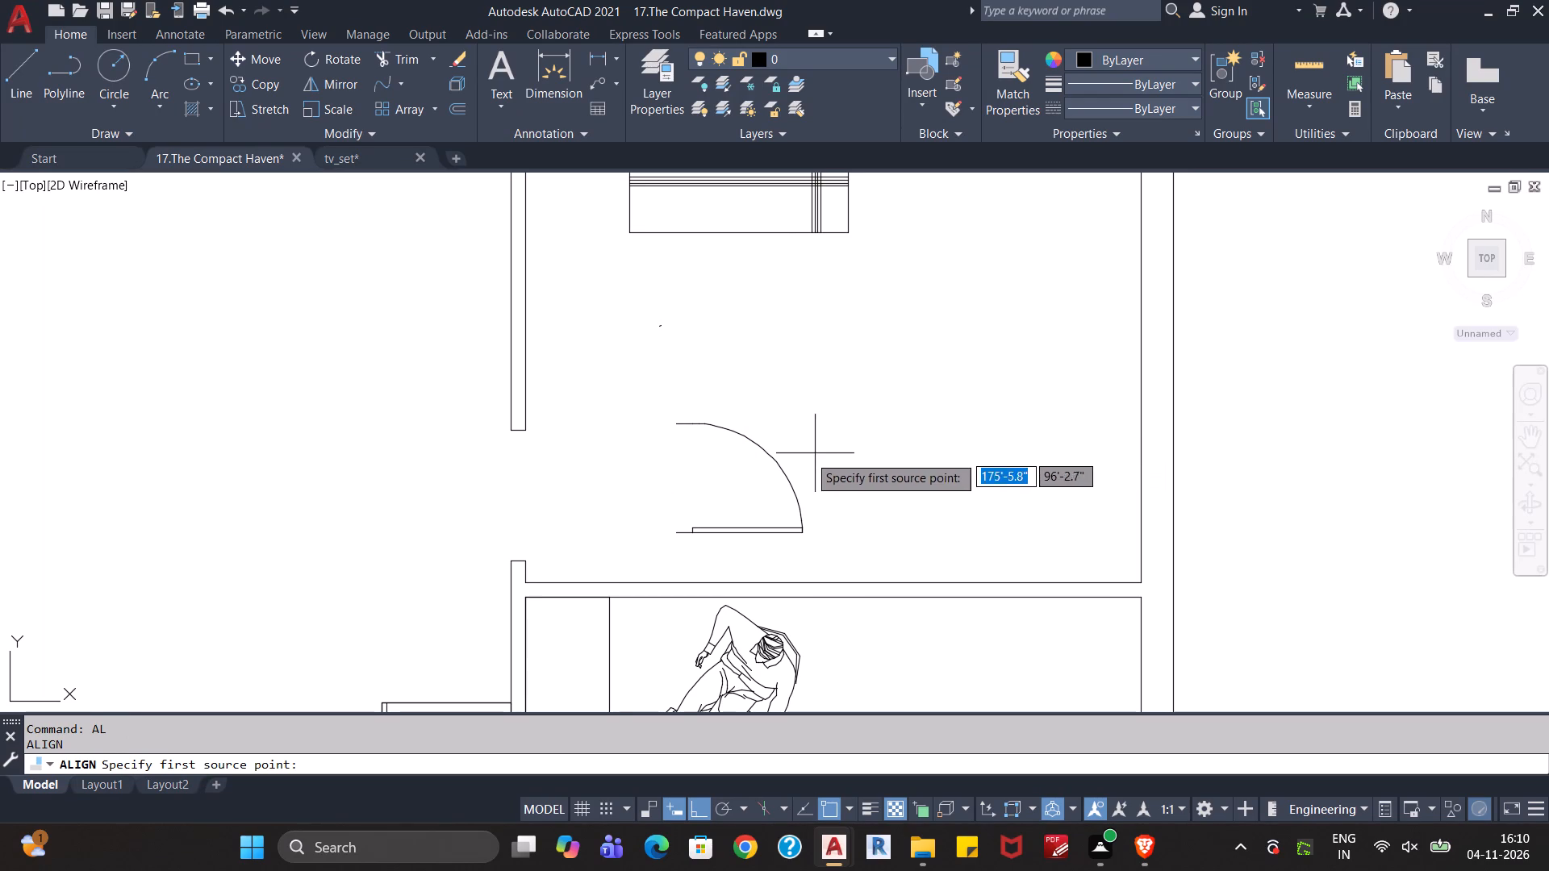
{"action": "left_click", "coordinate": [677, 531]}
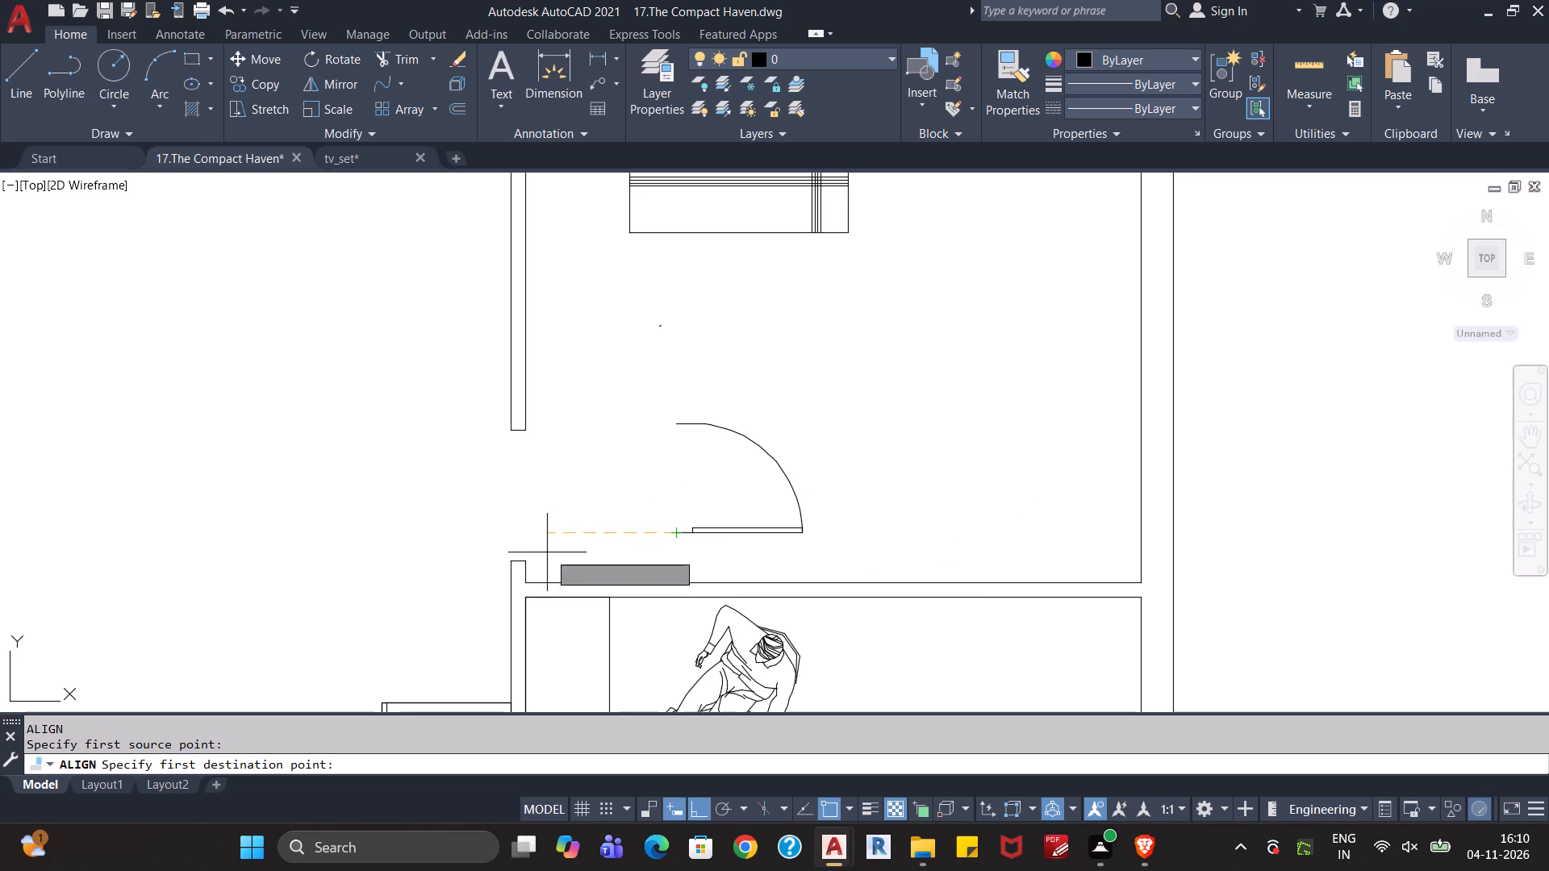
{"action": "left_click", "coordinate": [511, 560]}
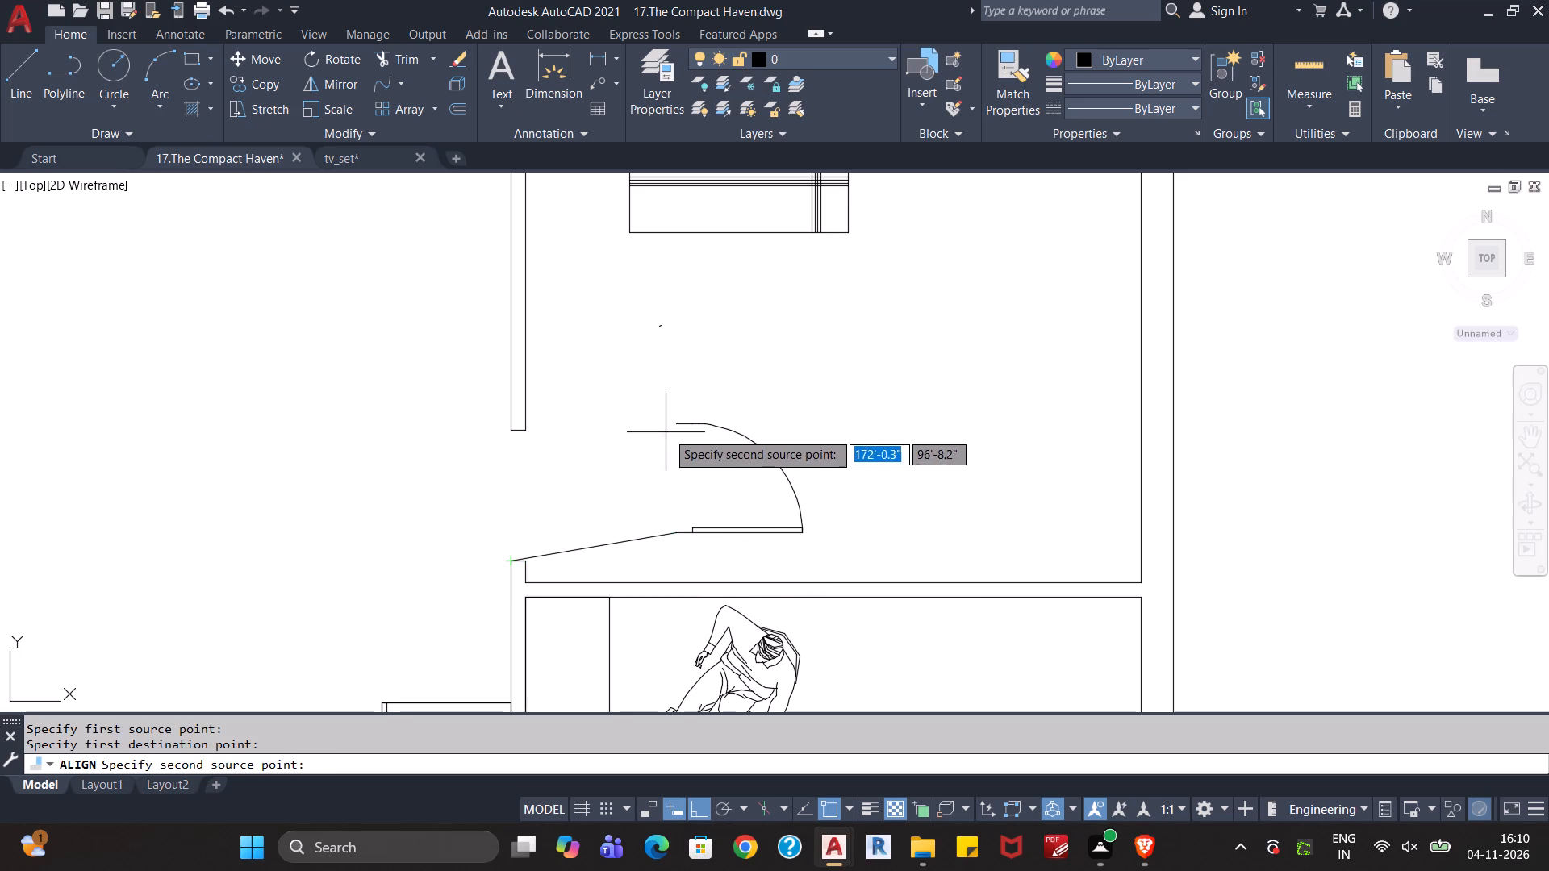
{"action": "left_click", "coordinate": [674, 426]}
{"action": "left_click", "coordinate": [510, 430]}
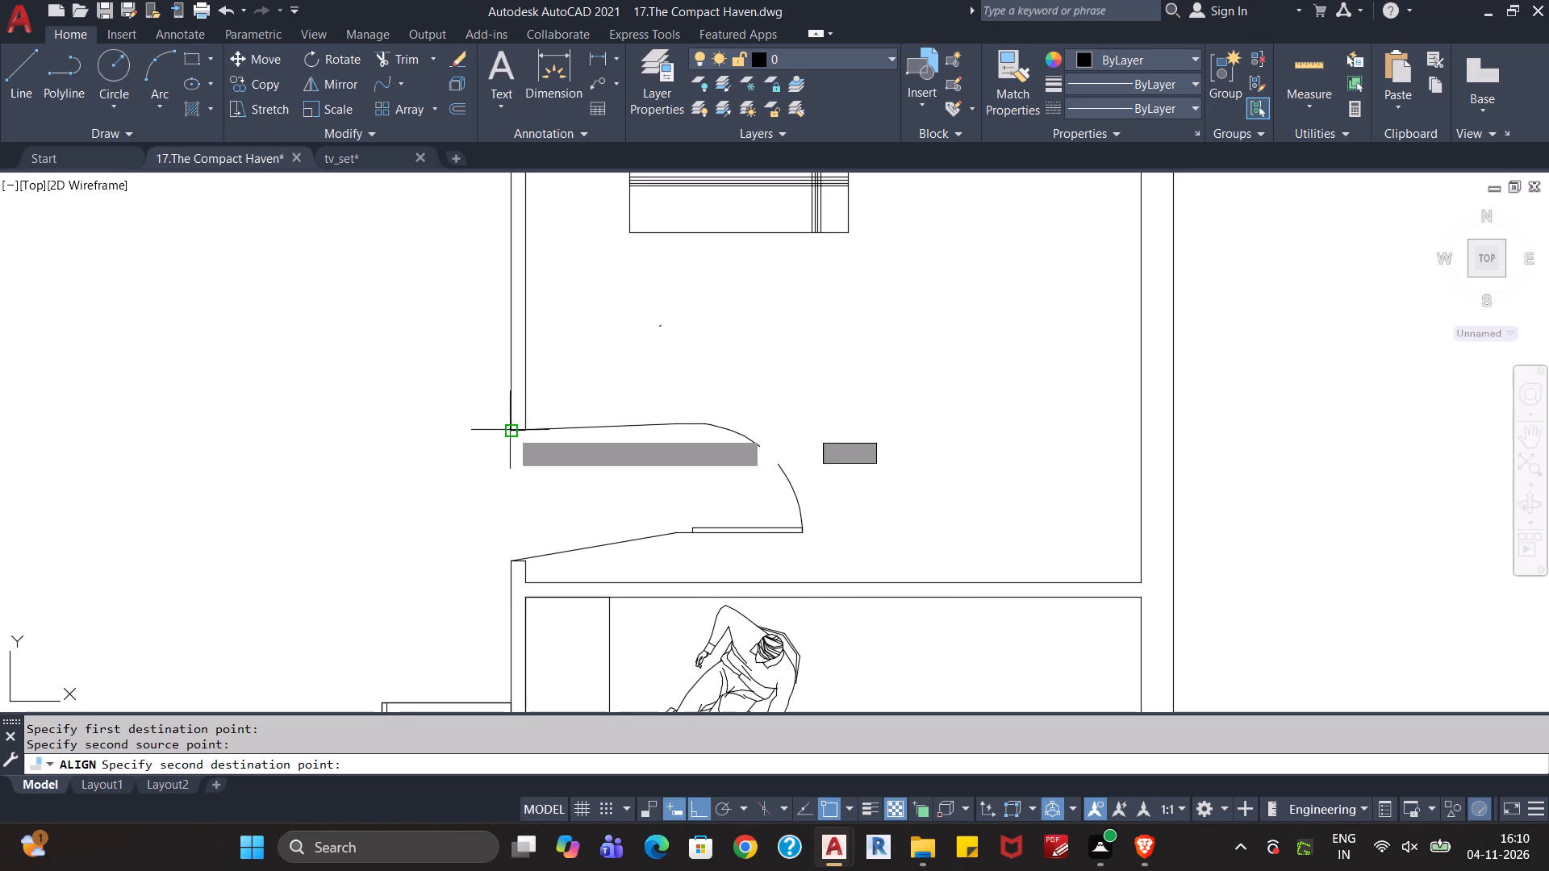
{"action": "key", "text": "Return"}
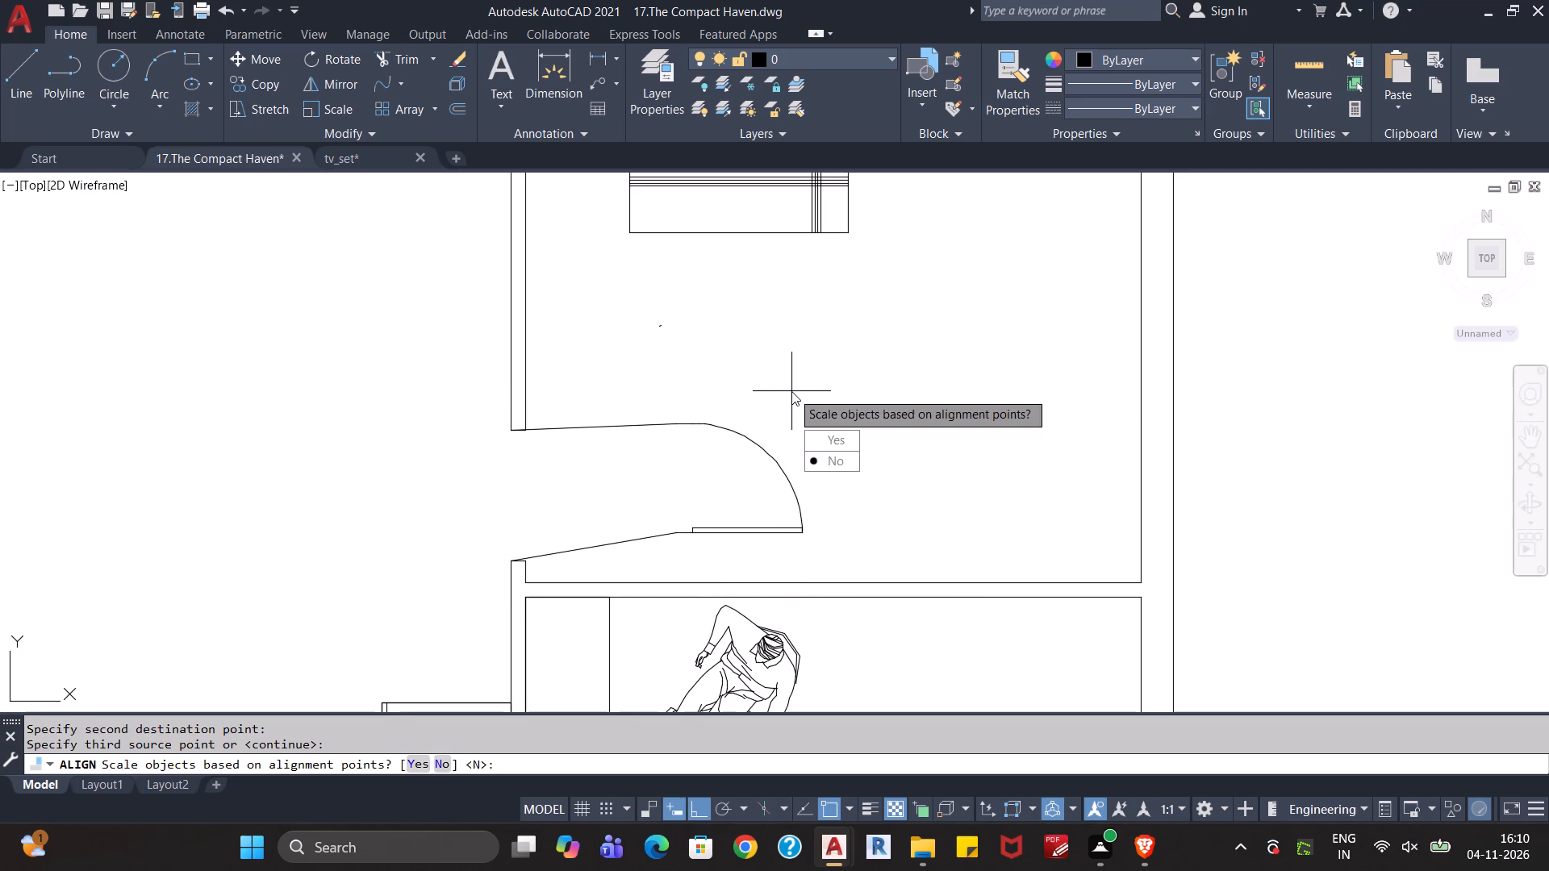
{"action": "key", "text": "y"}
{"action": "key", "text": "Return"}
Copy the spare door outside the plan's north-east corner and paste it into the small north-west room above the kitchen counter.
{"action": "scroll", "coordinate": [791, 391], "scroll_direction": "down", "scroll_amount": 2}
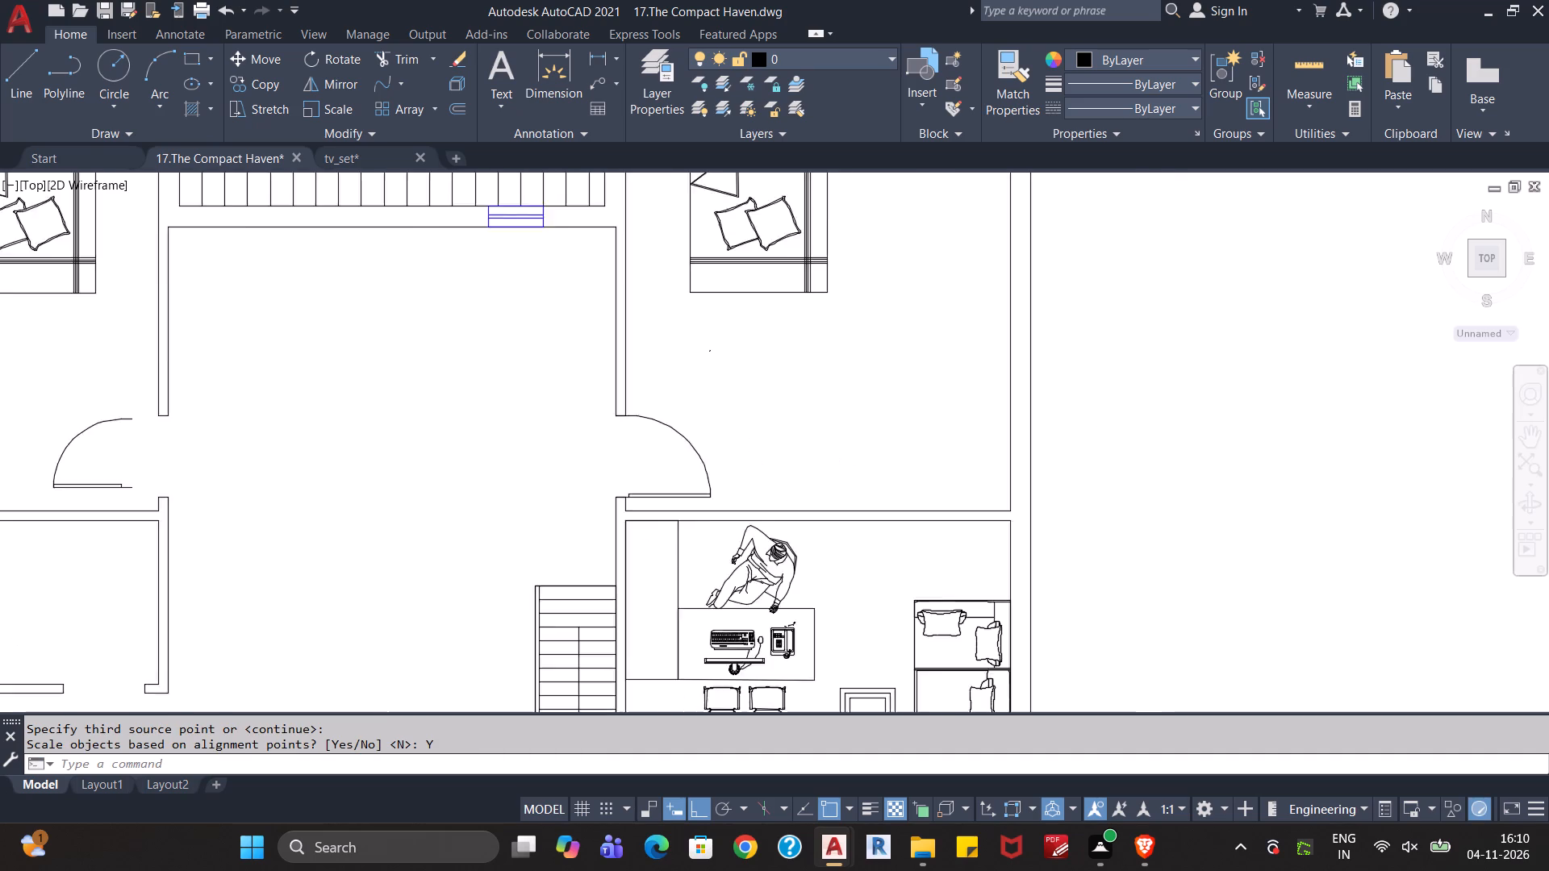
{"action": "middle_click_drag", "start_coordinate": [516, 453], "coordinate": [635, 444]}
{"action": "middle_click_drag", "start_coordinate": [619, 435], "coordinate": [614, 445]}
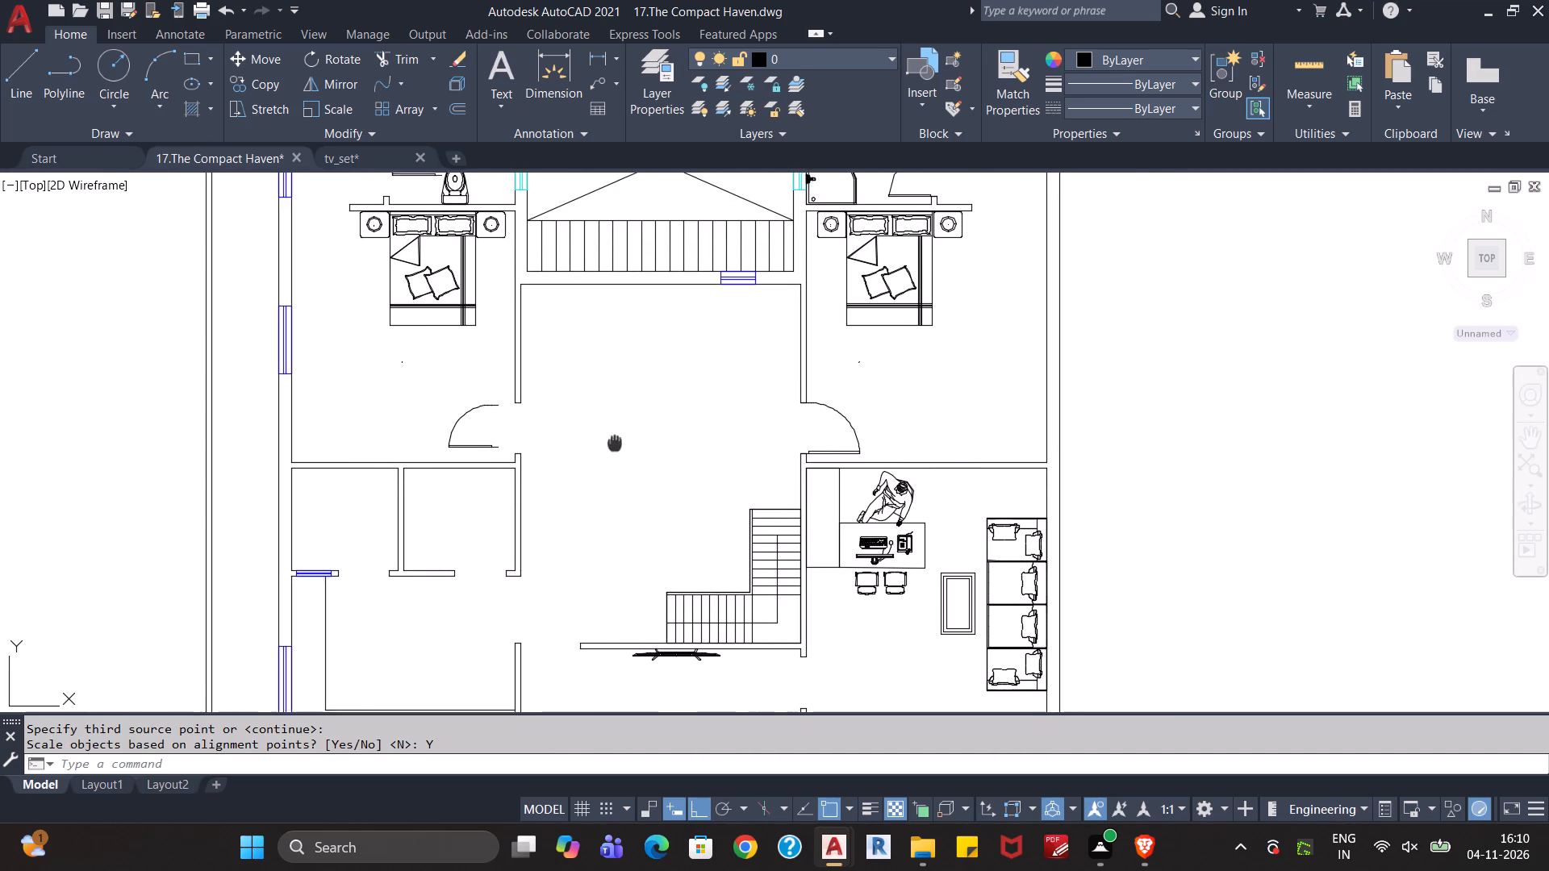
{"action": "middle_click_drag", "start_coordinate": [614, 445], "coordinate": [568, 499]}
{"action": "scroll", "coordinate": [567, 497], "scroll_direction": "down", "scroll_amount": 1}
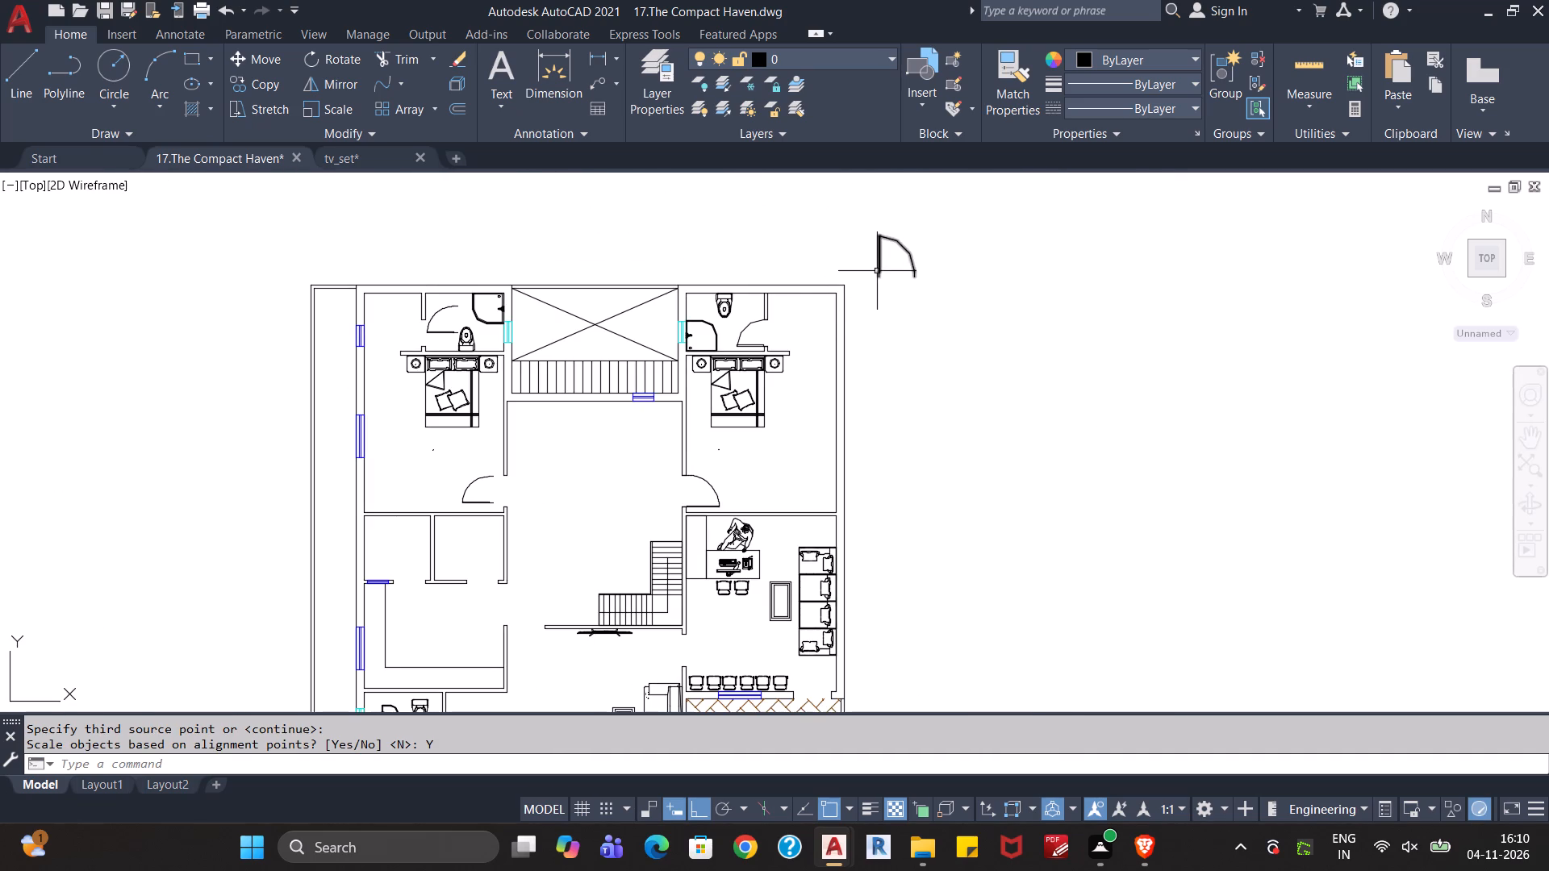
{"action": "left_click", "coordinate": [877, 271]}
{"action": "key", "text": "ctrl+c"}
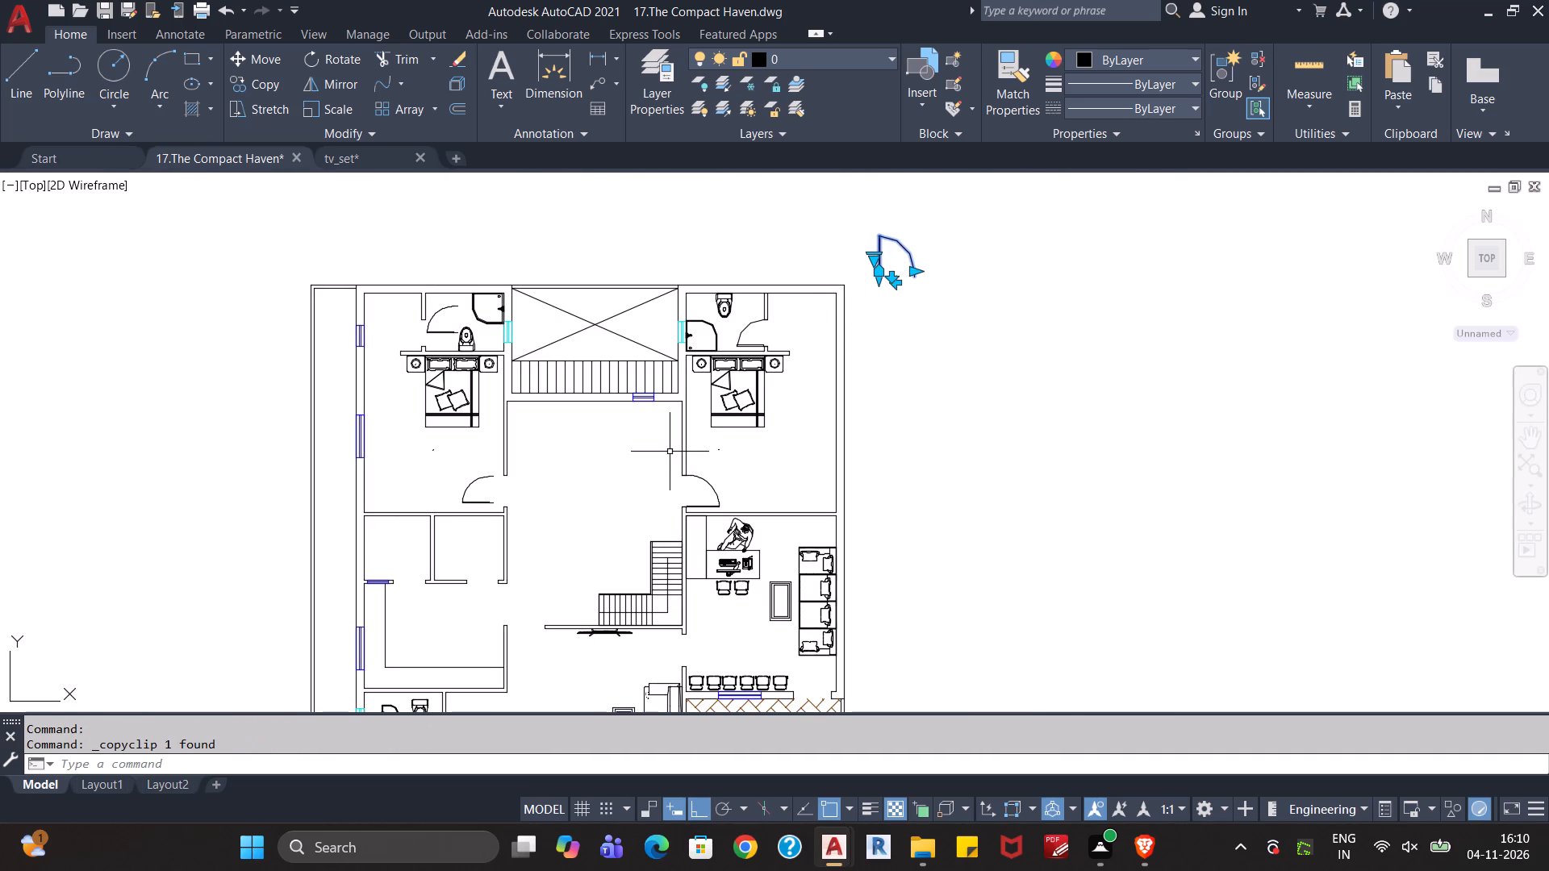
{"action": "key", "text": "ctrl+v"}
{"action": "middle_click_drag", "start_coordinate": [436, 561], "coordinate": [653, 485]}
{"action": "scroll", "coordinate": [582, 500], "scroll_direction": "up", "scroll_amount": 2}
{"action": "left_click", "coordinate": [644, 489]}
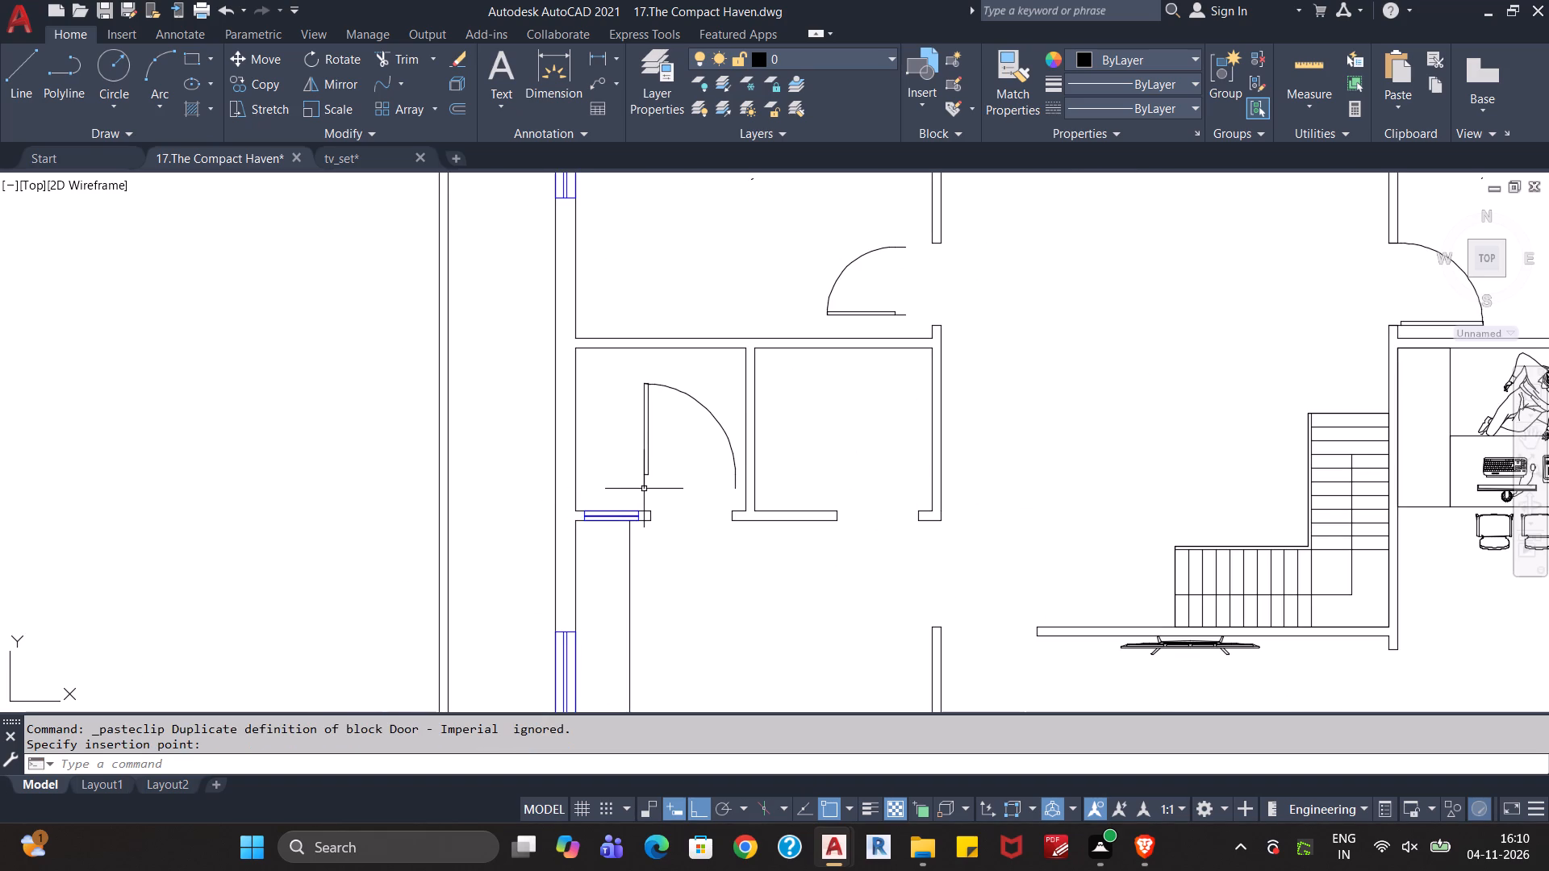
Paste another copy of the door inside the southern bedroom, just below its northern doorway.
{"action": "scroll", "coordinate": [699, 543], "scroll_direction": "down", "scroll_amount": 2}
{"action": "middle_click_drag", "start_coordinate": [716, 571], "coordinate": [709, 460]}
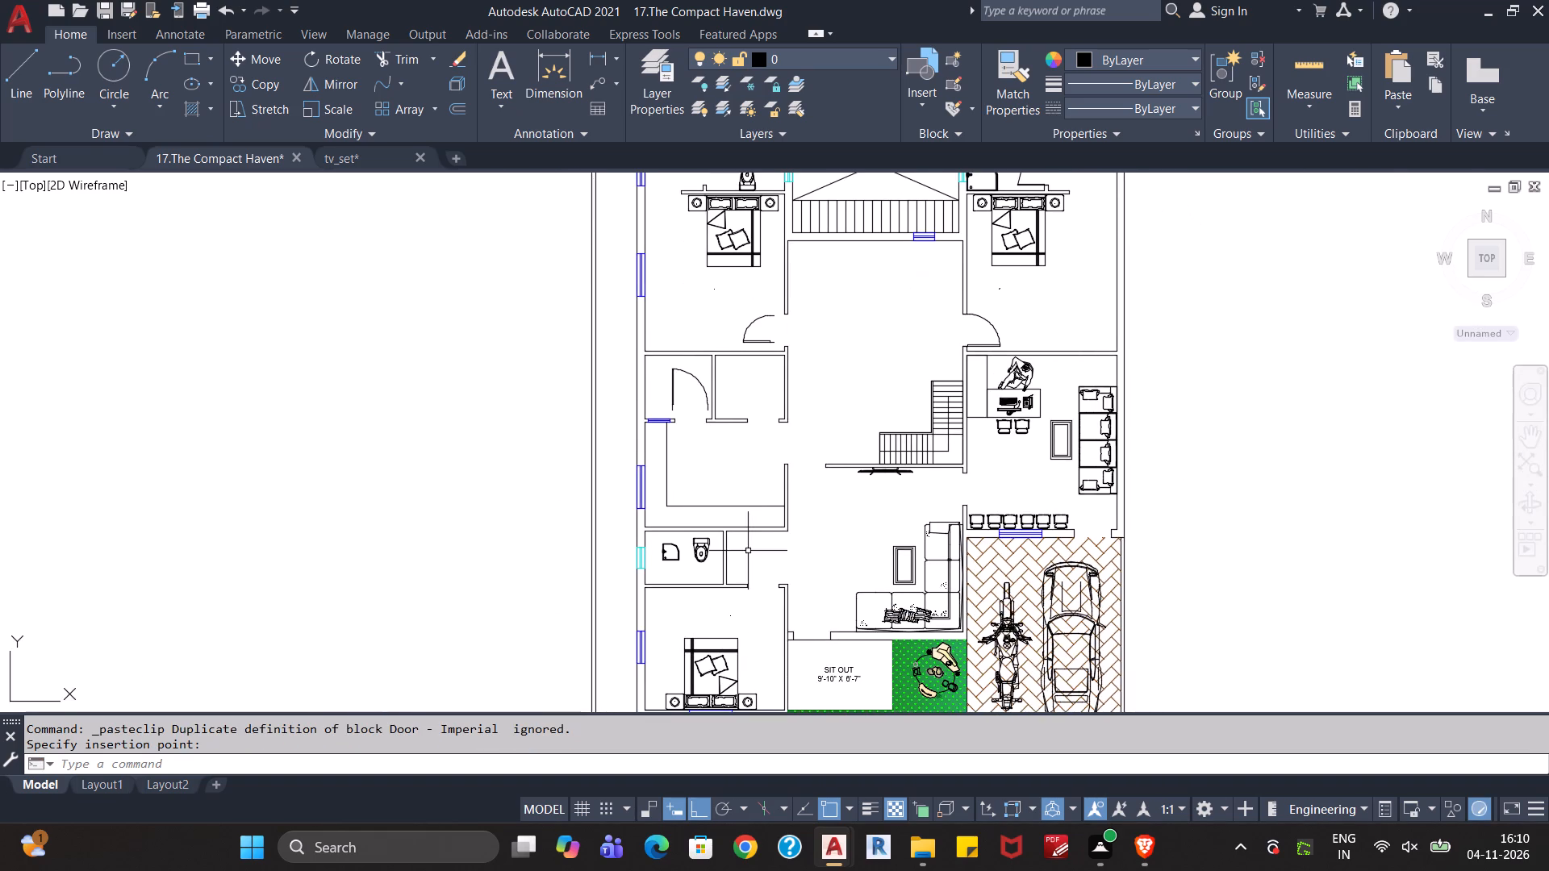
{"action": "middle_click_drag", "start_coordinate": [748, 546], "coordinate": [735, 469]}
{"action": "scroll", "coordinate": [749, 540], "scroll_direction": "up", "scroll_amount": 1}
{"action": "middle_click_drag", "start_coordinate": [749, 540], "coordinate": [745, 501]}
{"action": "scroll", "coordinate": [729, 515], "scroll_direction": "up", "scroll_amount": 2}
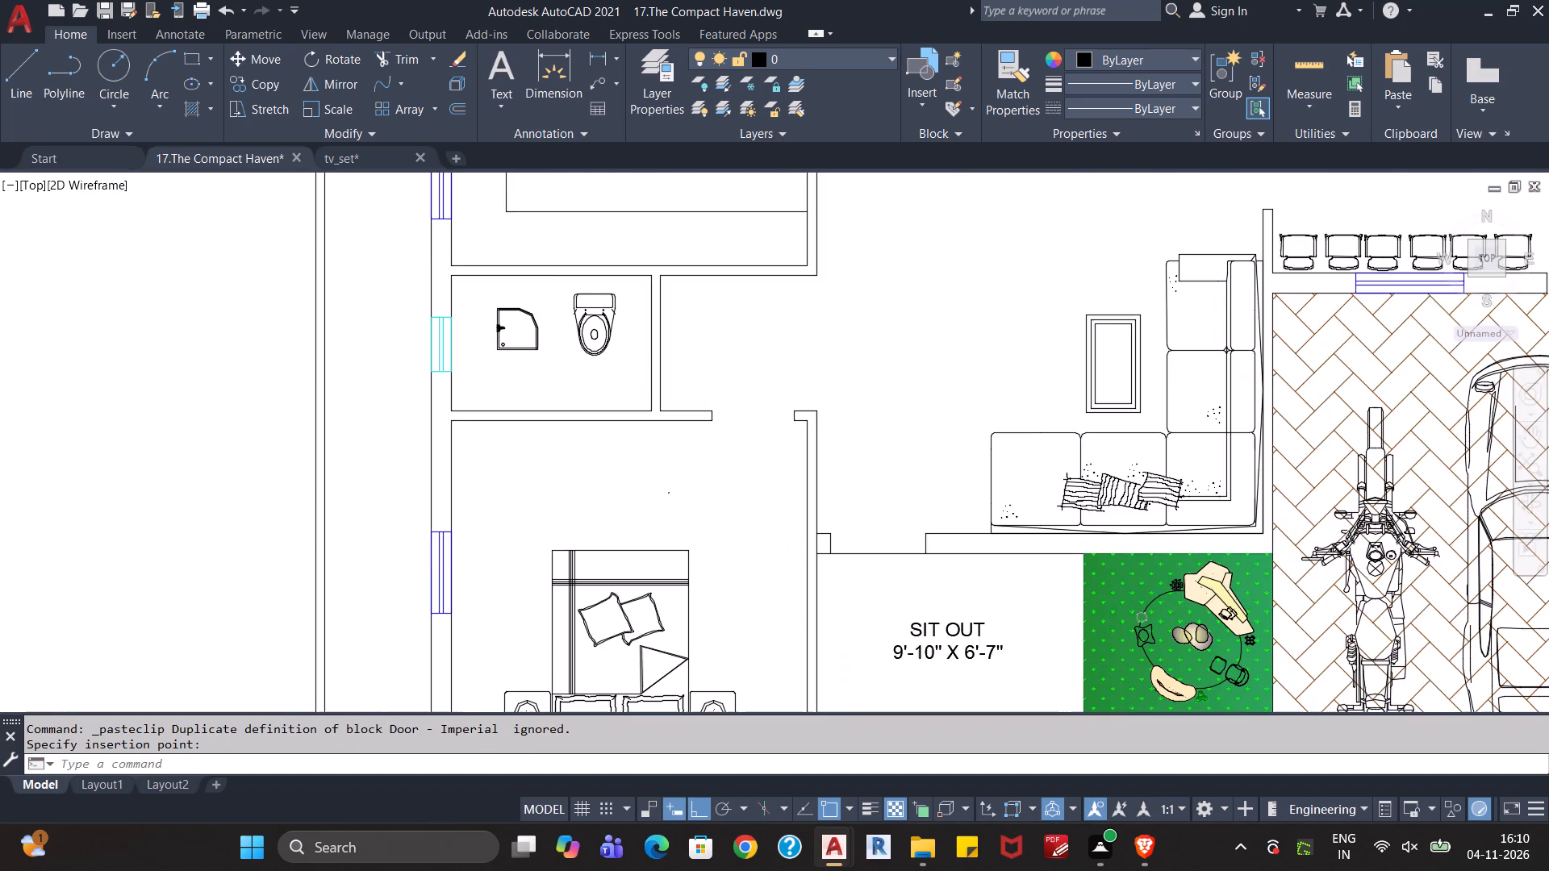
{"action": "key", "text": "ctrl+v"}
{"action": "left_click", "coordinate": [687, 546]}
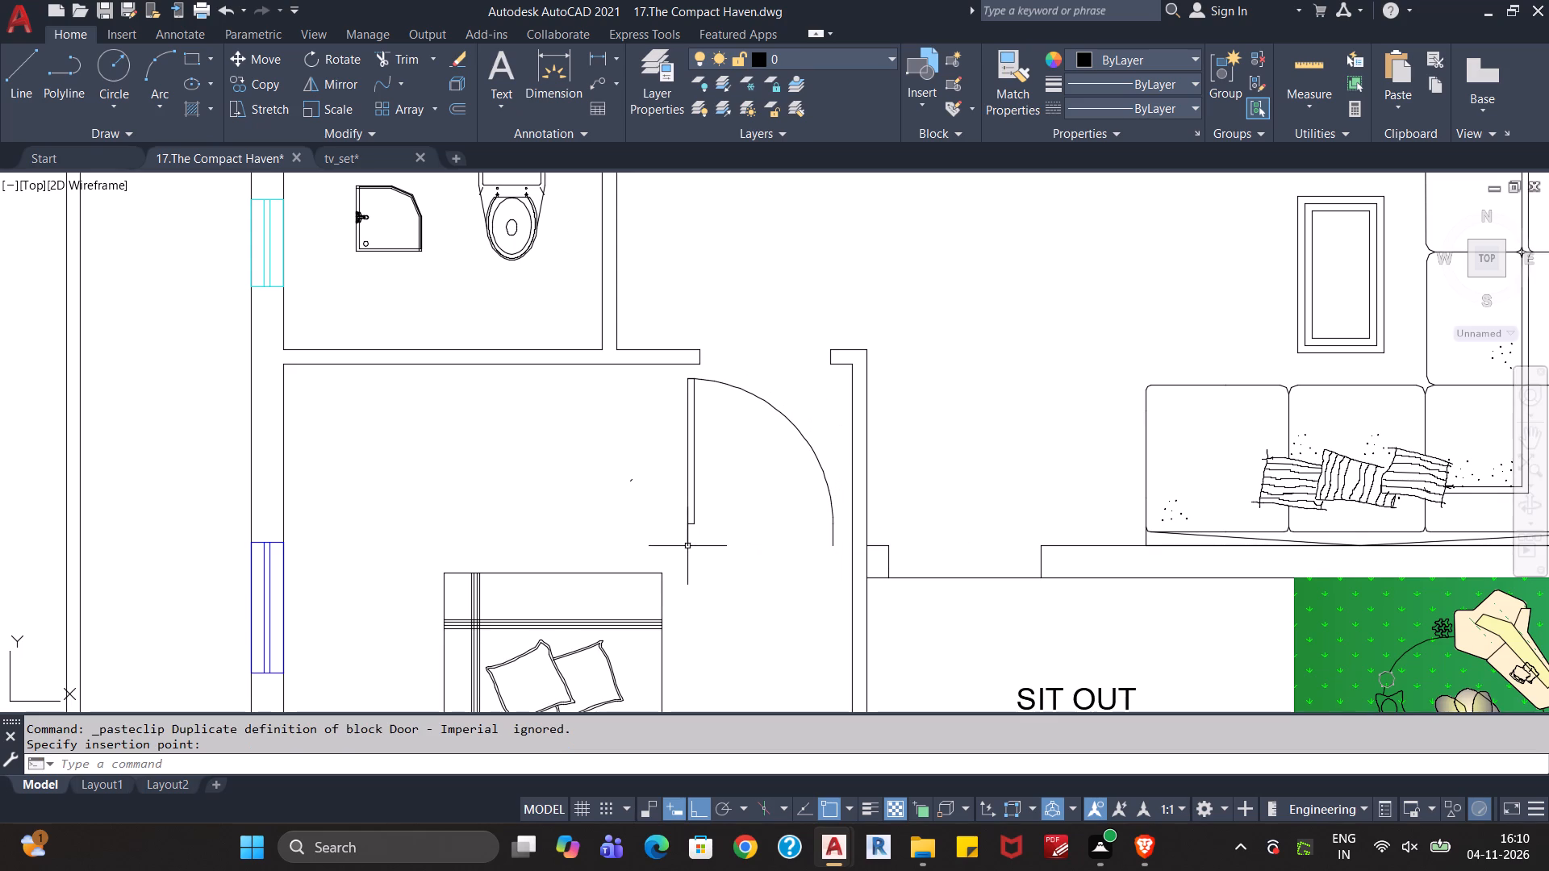
Flip the southern bedroom door vertically and horizontally so it swings south with its leaf on the east side.
{"action": "left_click", "coordinate": [695, 508]}
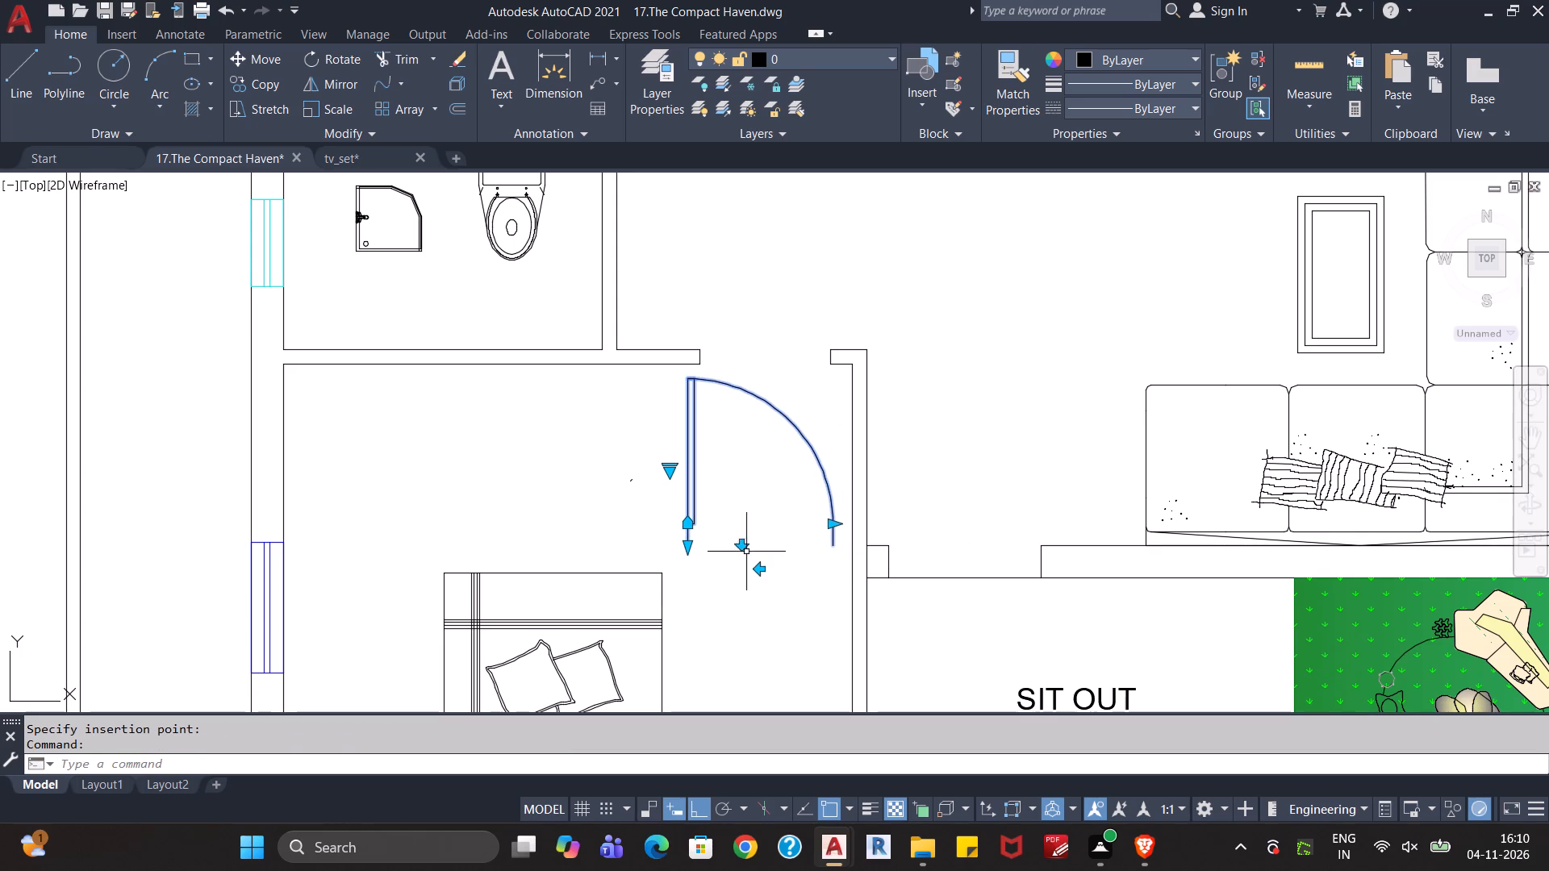
{"action": "left_click", "coordinate": [746, 544]}
{"action": "key", "text": "Escape"}
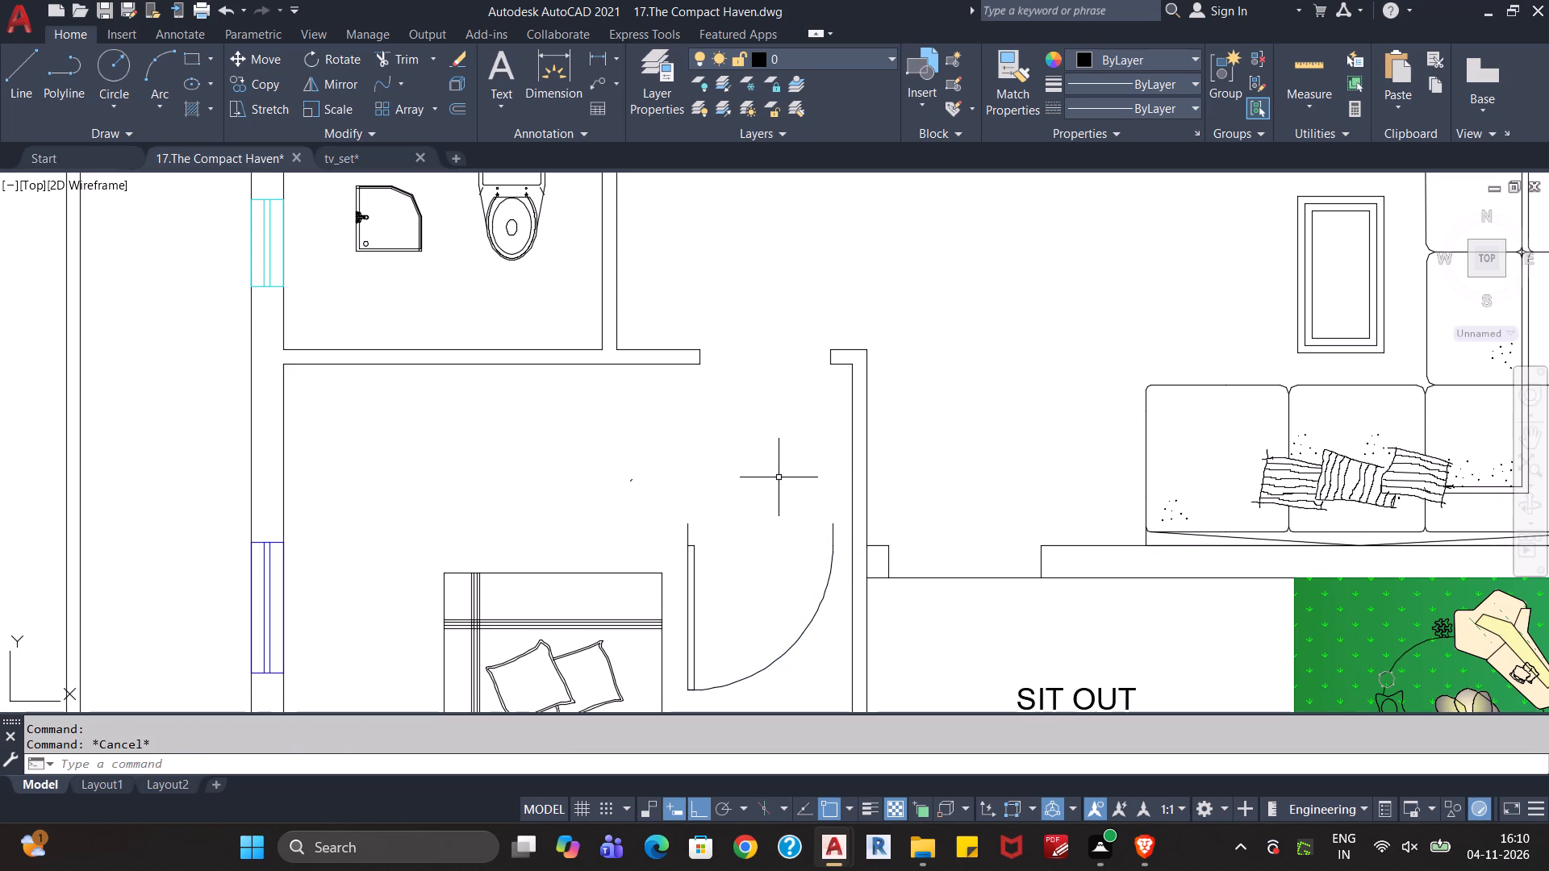
{"action": "left_click", "coordinate": [688, 540]}
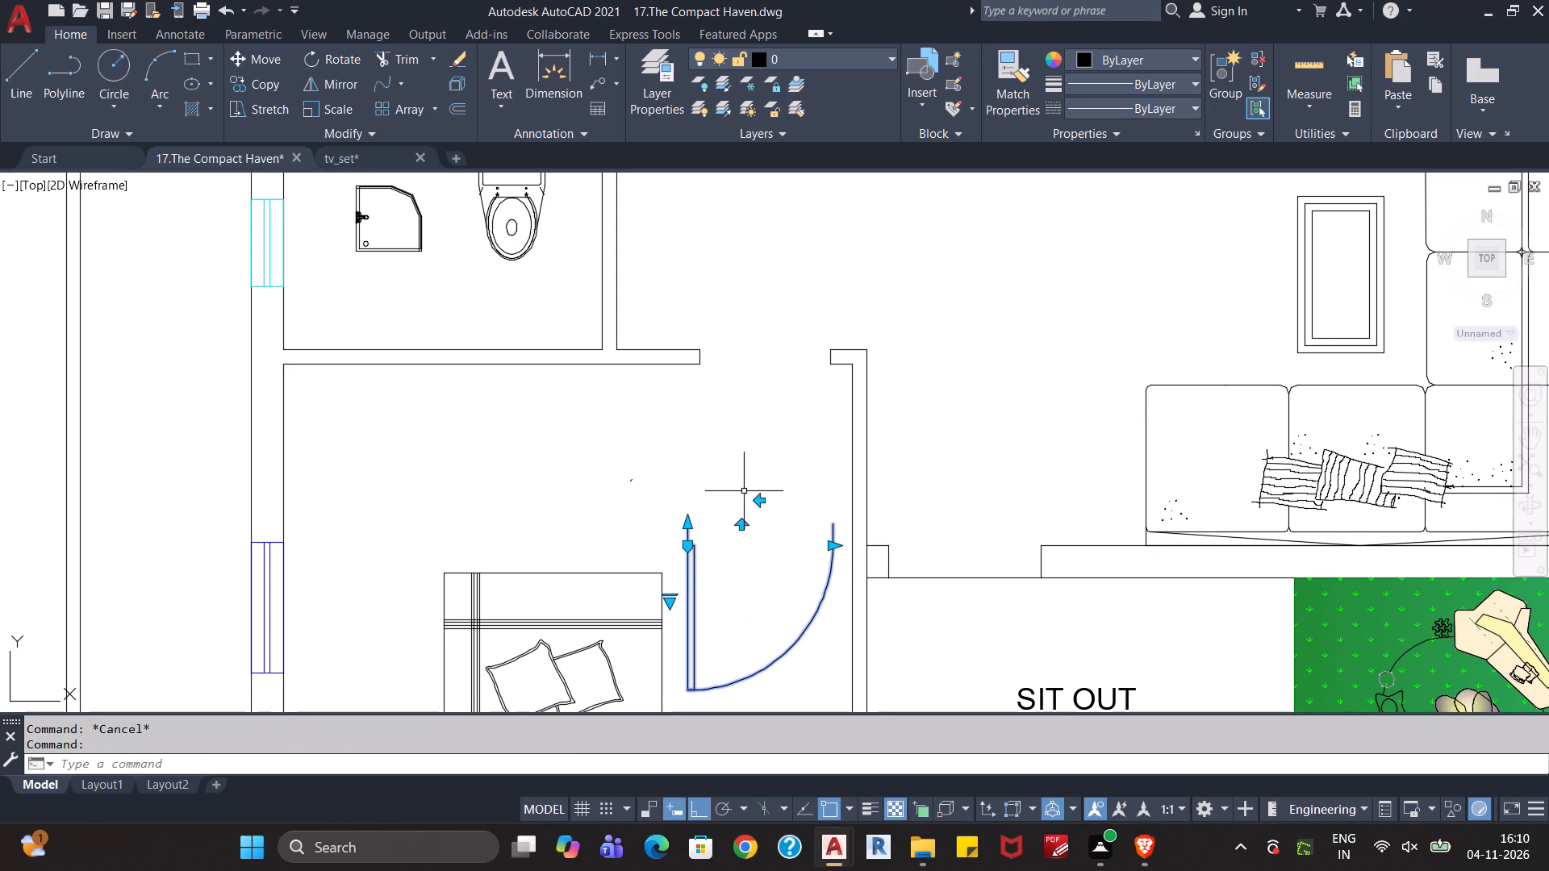
{"action": "left_click", "coordinate": [758, 505]}
{"action": "key", "text": "Escape"}
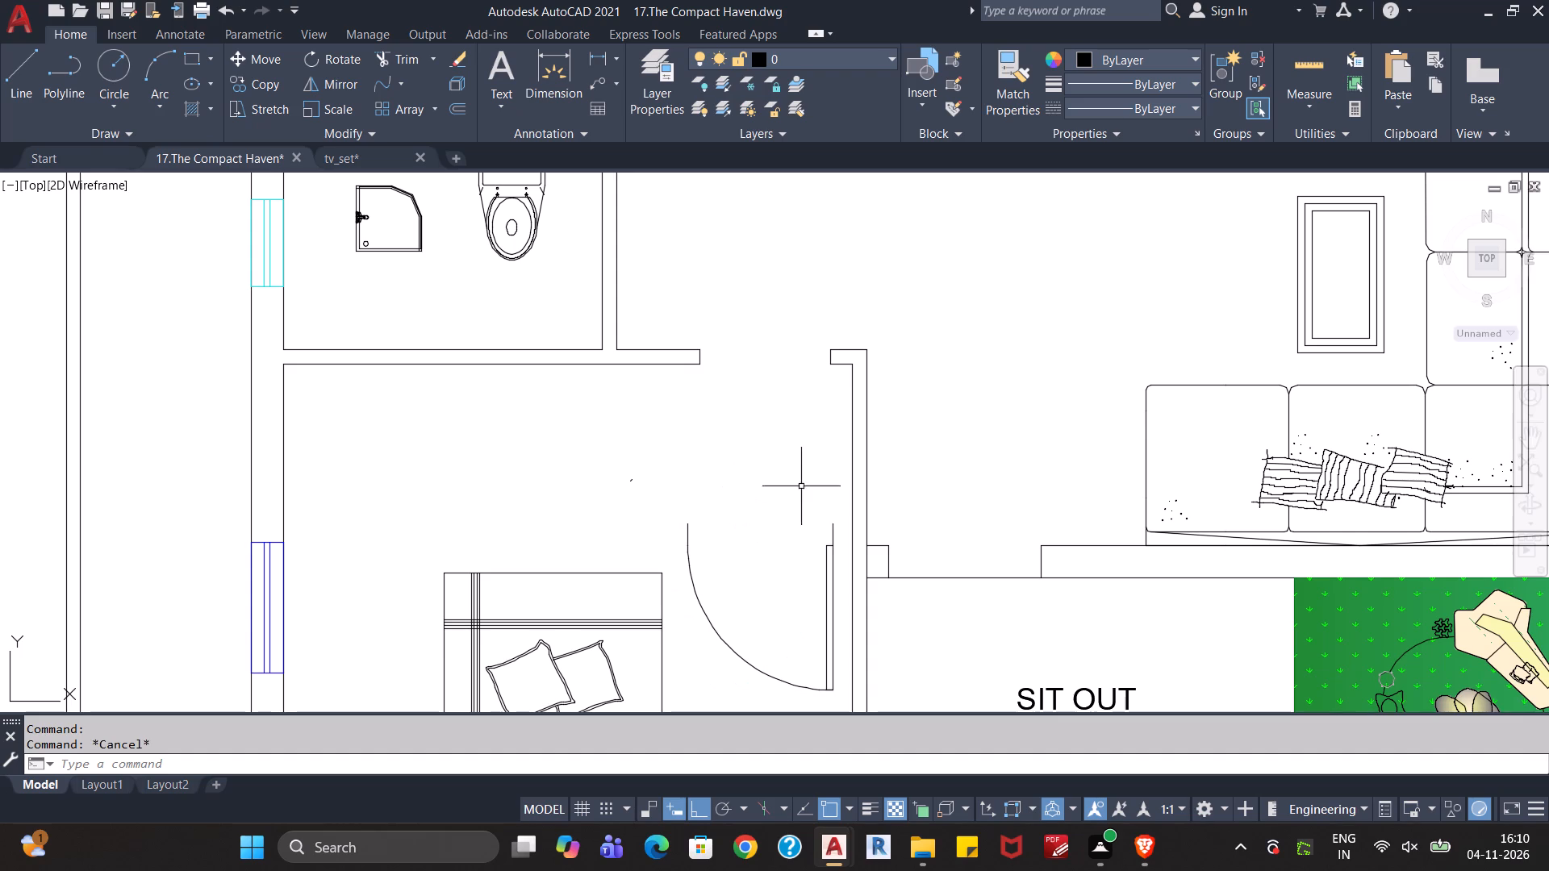
Align the southern bedroom door to the jamb corners of its northern doorway, scaling it to fit the opening.
{"action": "left_click", "coordinate": [831, 534]}
{"action": "type", "text": "AL"}
{"action": "key", "text": "Return"}
{"action": "left_click", "coordinate": [833, 527]}
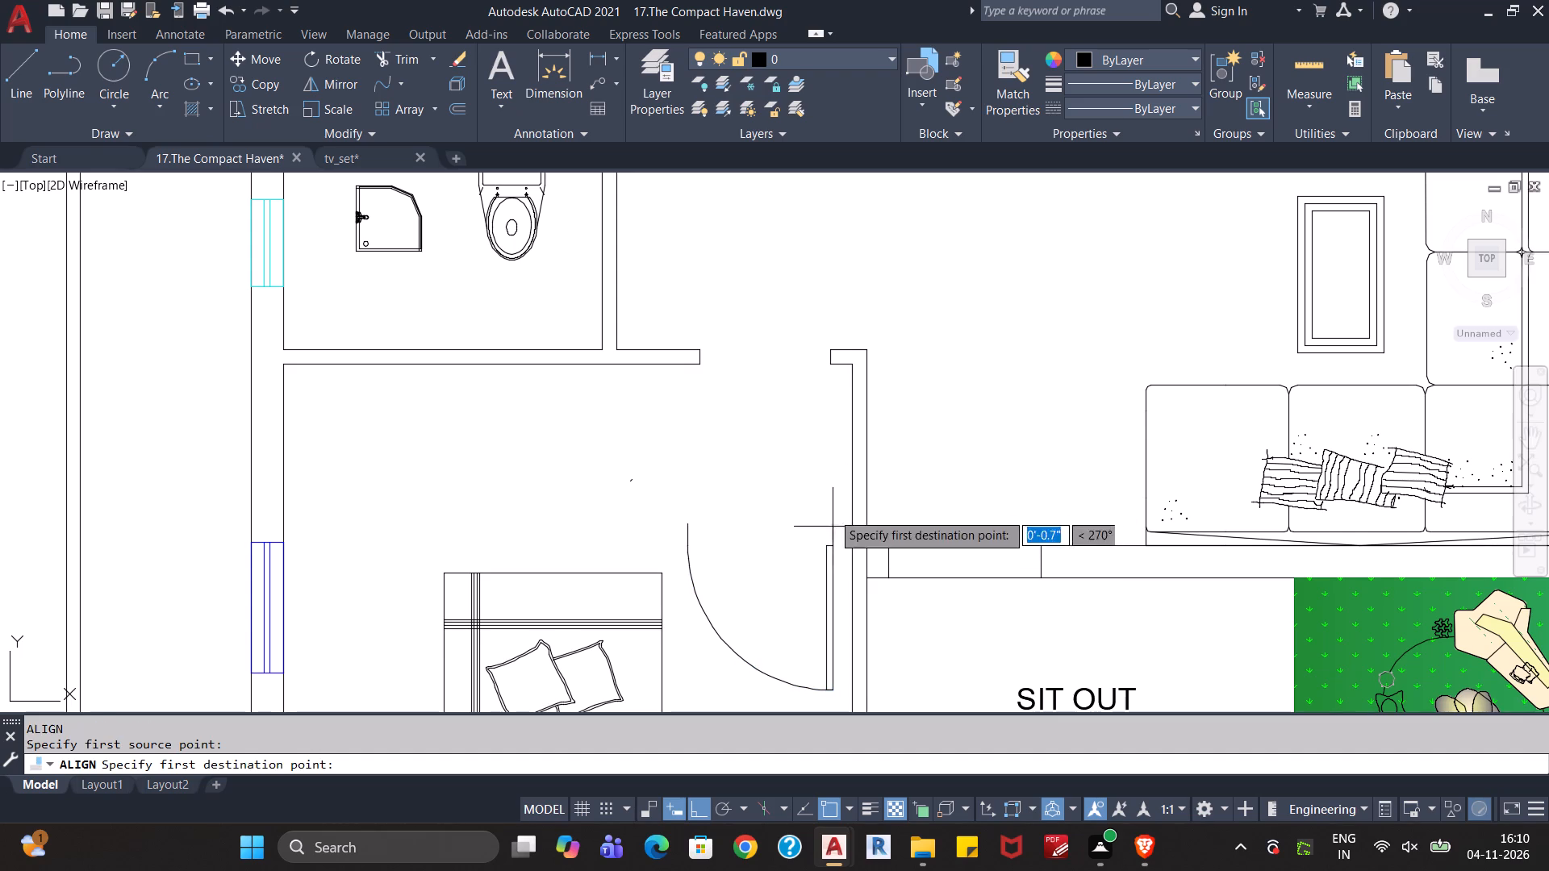
{"action": "left_click", "coordinate": [829, 350]}
{"action": "left_click", "coordinate": [686, 523]}
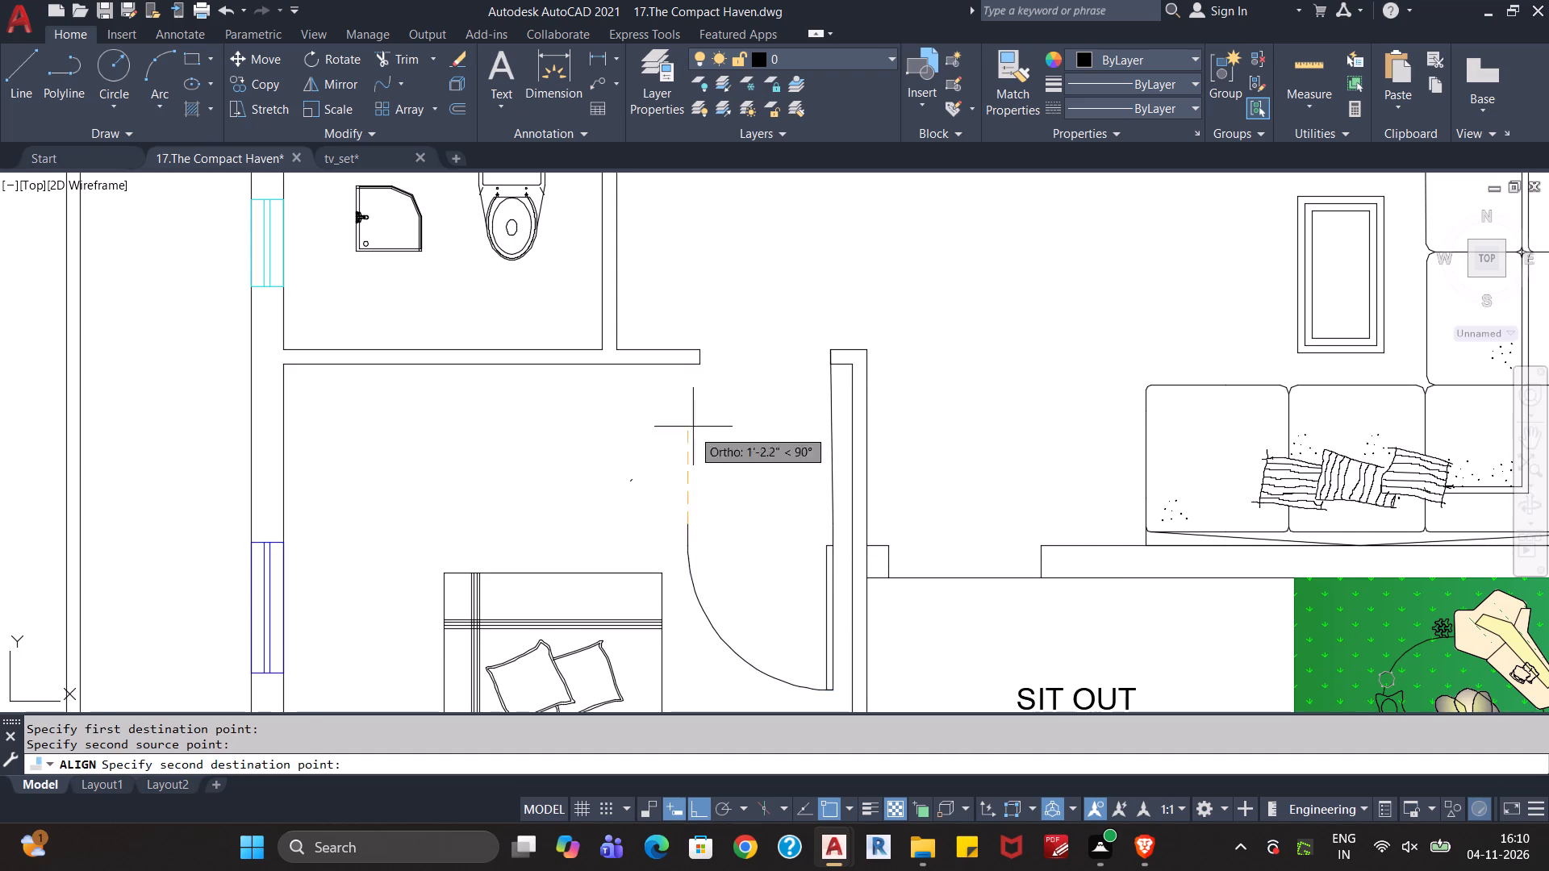
{"action": "left_click", "coordinate": [699, 352]}
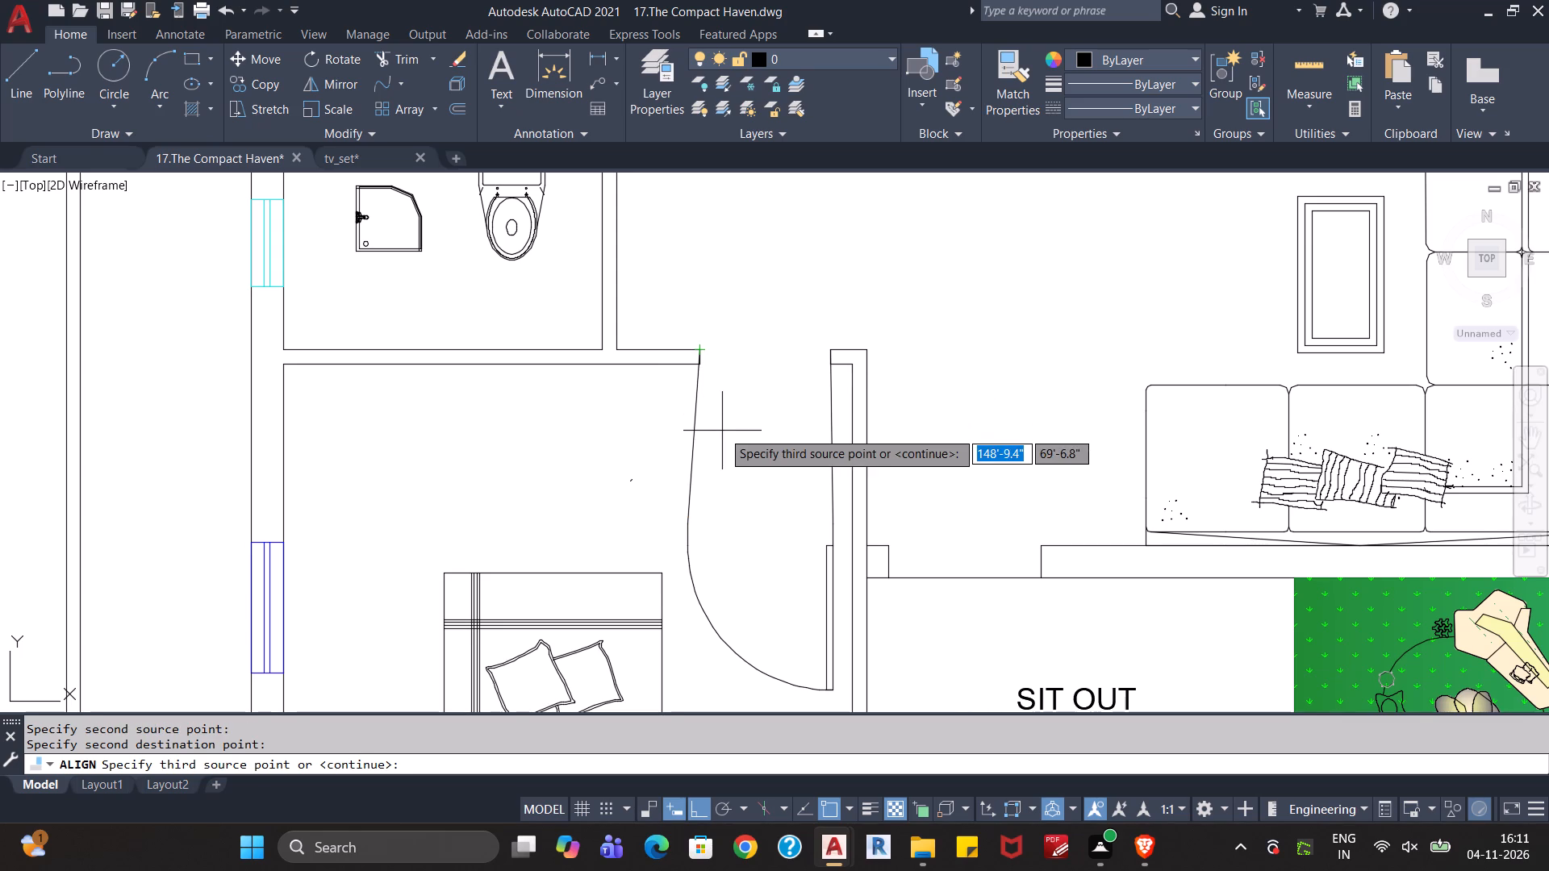
{"action": "key", "text": "Return"}
{"action": "key", "text": "y"}
{"action": "key", "text": "Return"}
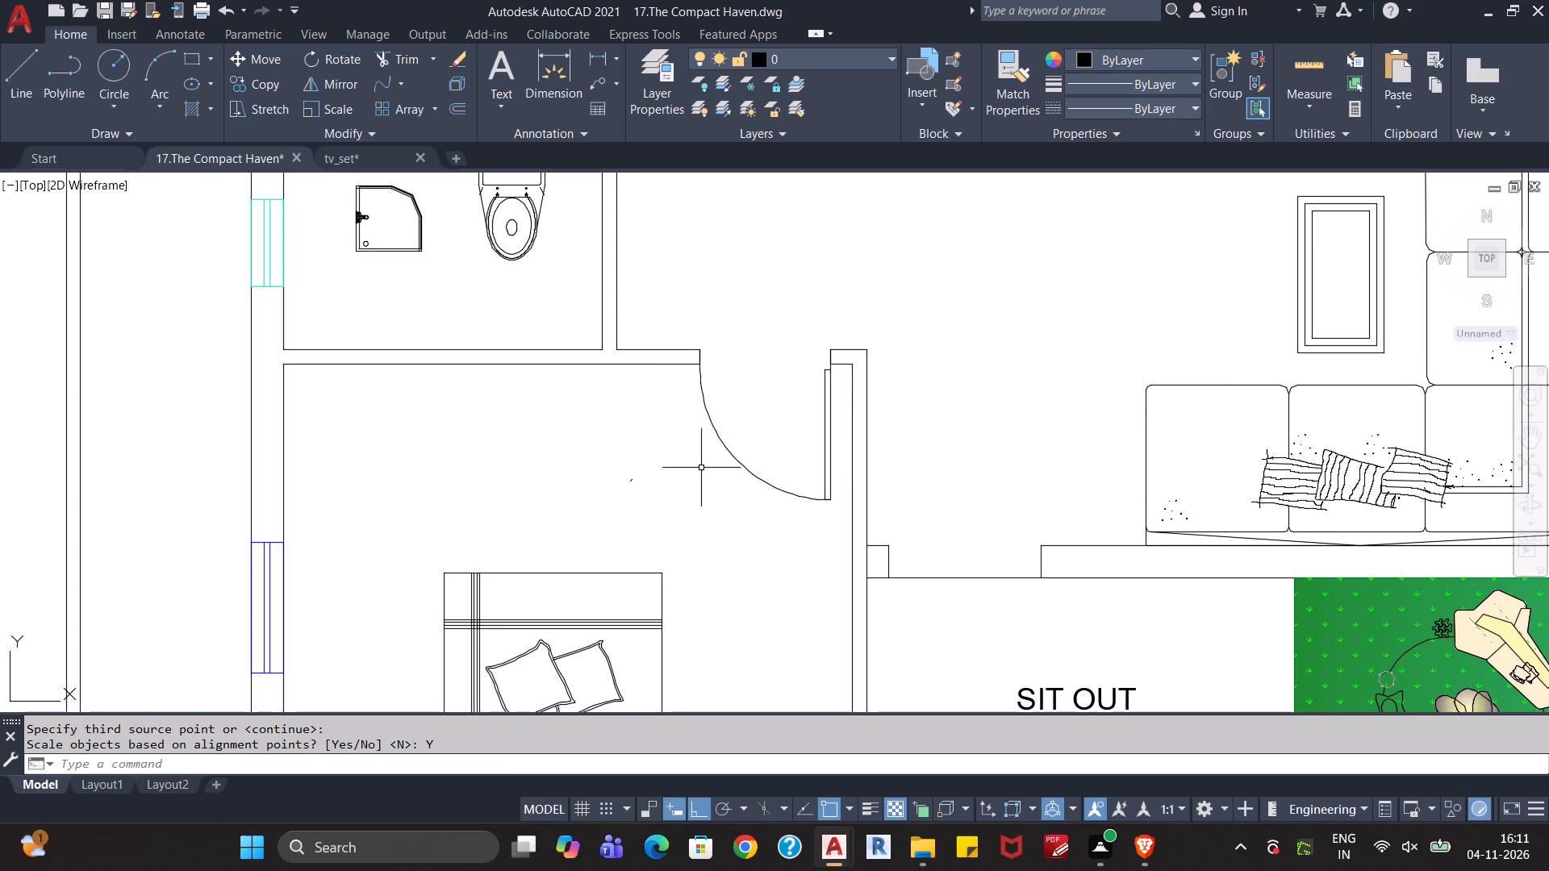
{"action": "key", "text": "Escape"}
{"action": "key", "text": "Escape"}
Offset the inner south wall line of the bathroom above the southern bedroom 6" northward.
{"action": "scroll", "coordinate": [649, 484], "scroll_direction": "down", "scroll_amount": 1}
{"action": "middle_click_drag", "start_coordinate": [701, 379], "coordinate": [732, 498]}
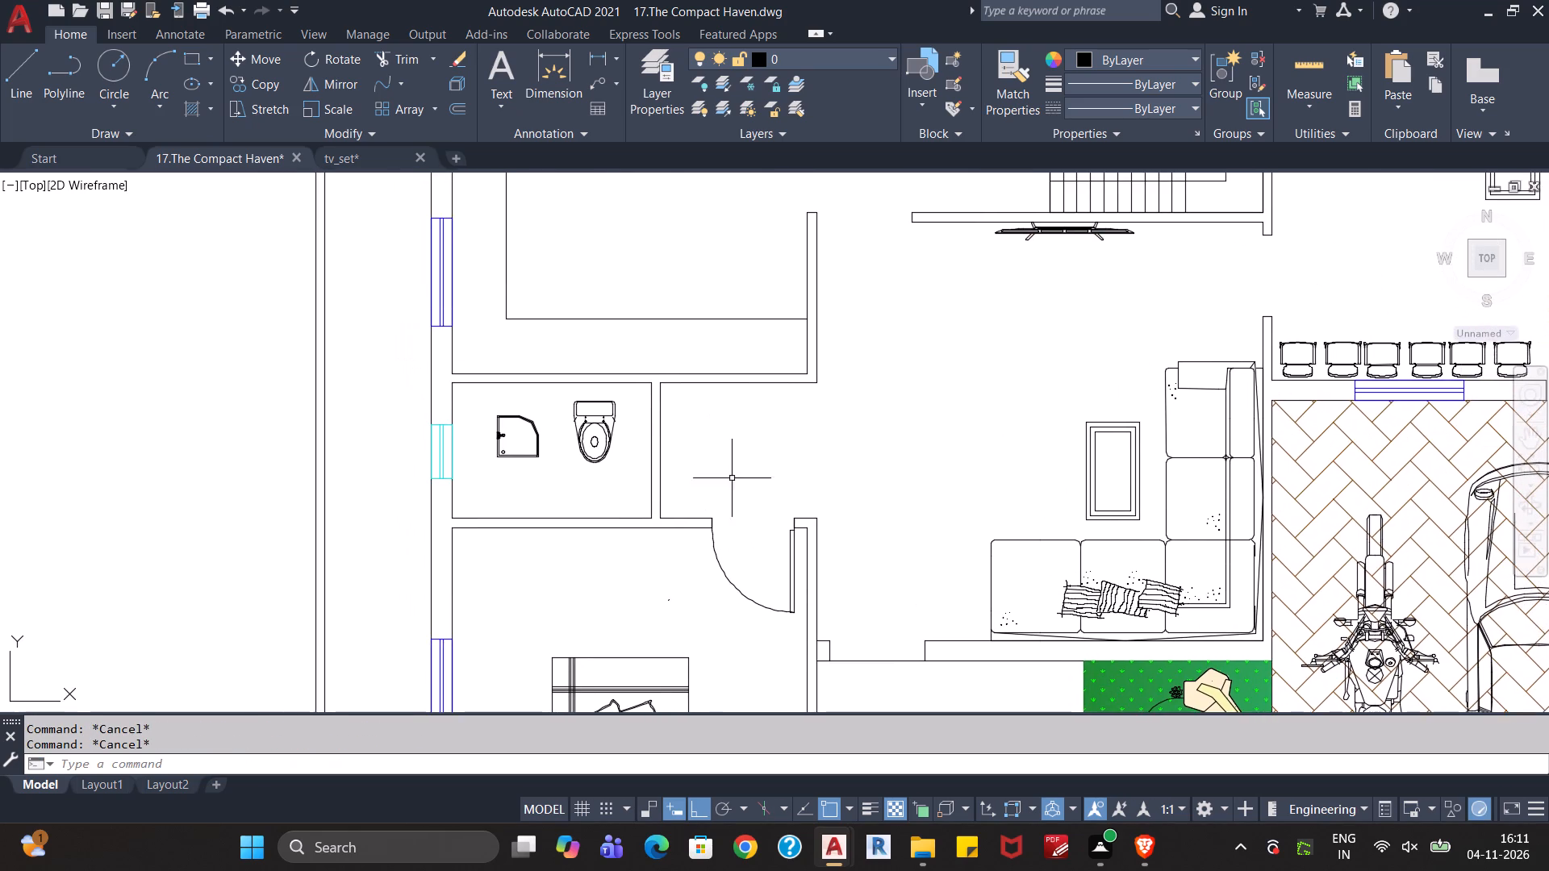
{"action": "middle_click_drag", "start_coordinate": [737, 452], "coordinate": [781, 499]}
{"action": "scroll", "coordinate": [737, 452], "scroll_direction": "down", "scroll_amount": 1}
{"action": "middle_click_drag", "start_coordinate": [791, 503], "coordinate": [782, 484]}
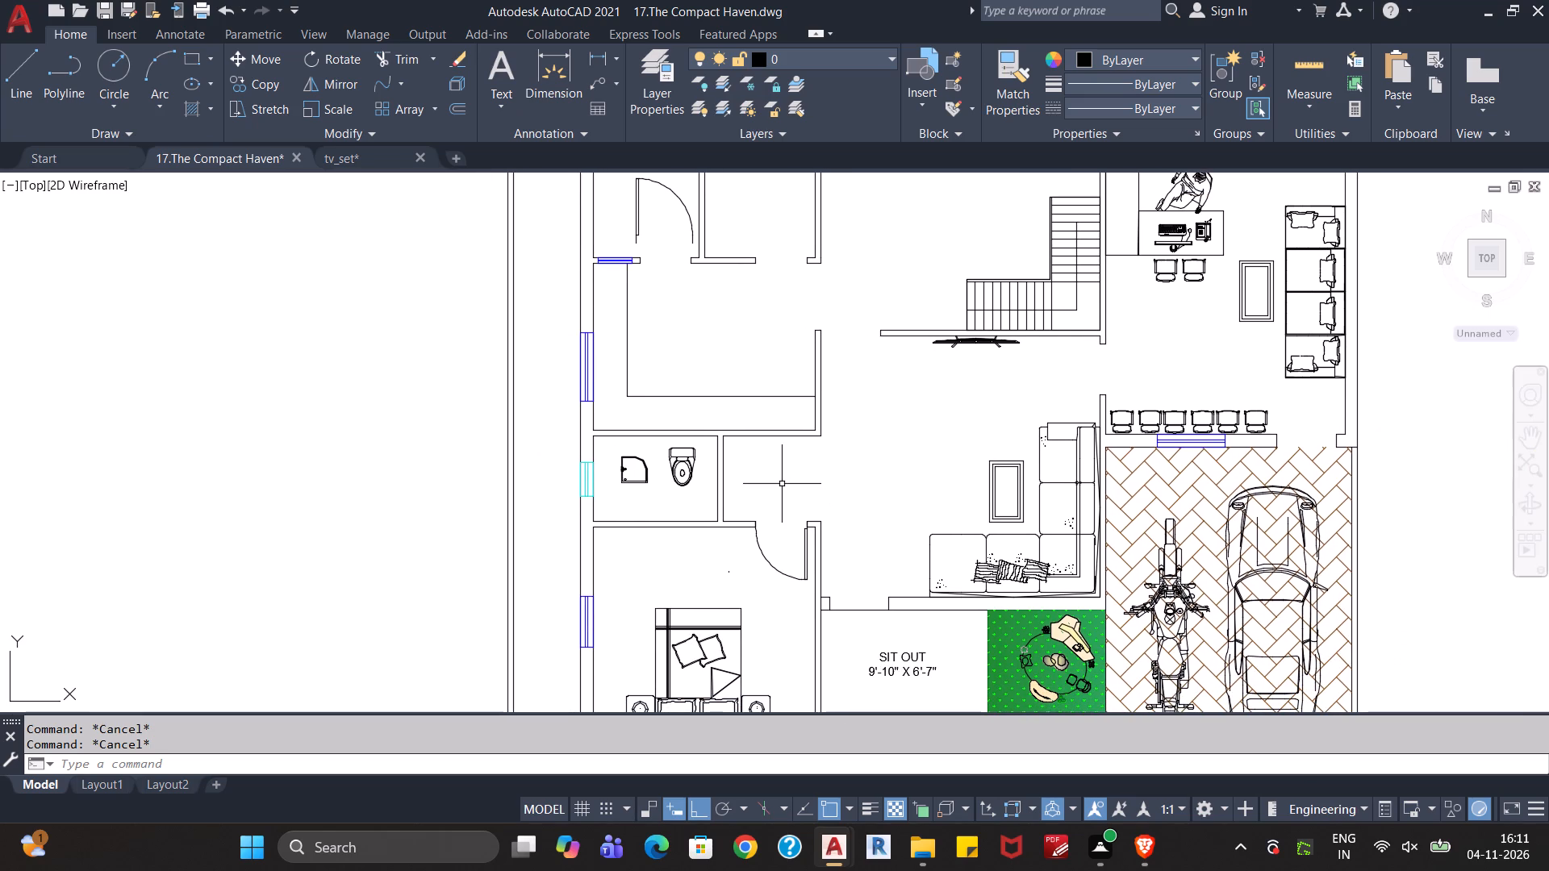
{"action": "scroll", "coordinate": [745, 499], "scroll_direction": "up", "scroll_amount": 2}
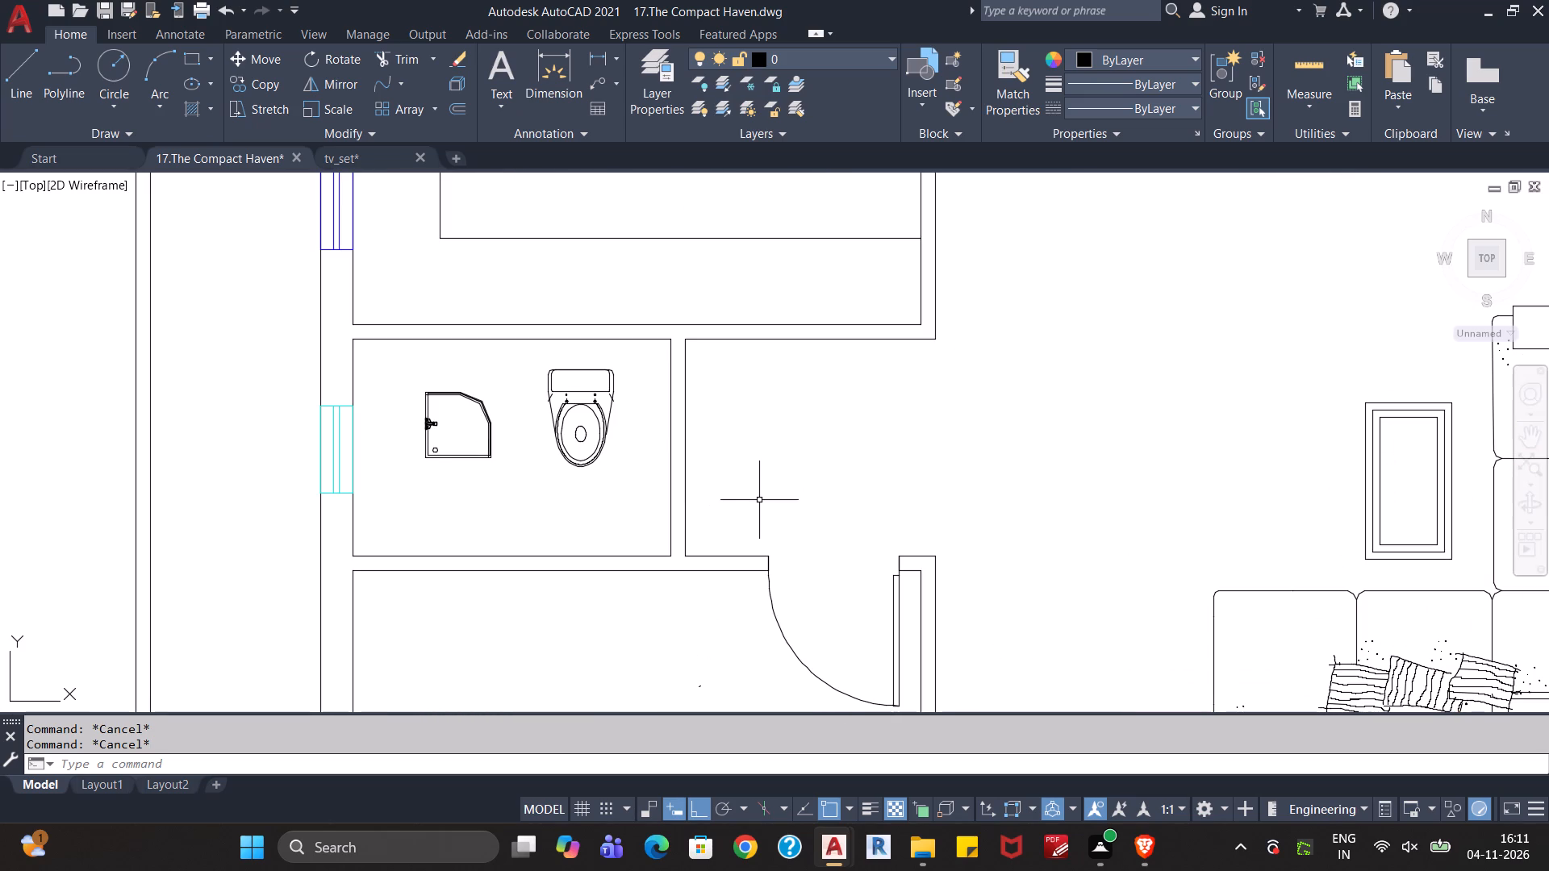
{"action": "key", "text": "o"}
{"action": "key", "text": "Return"}
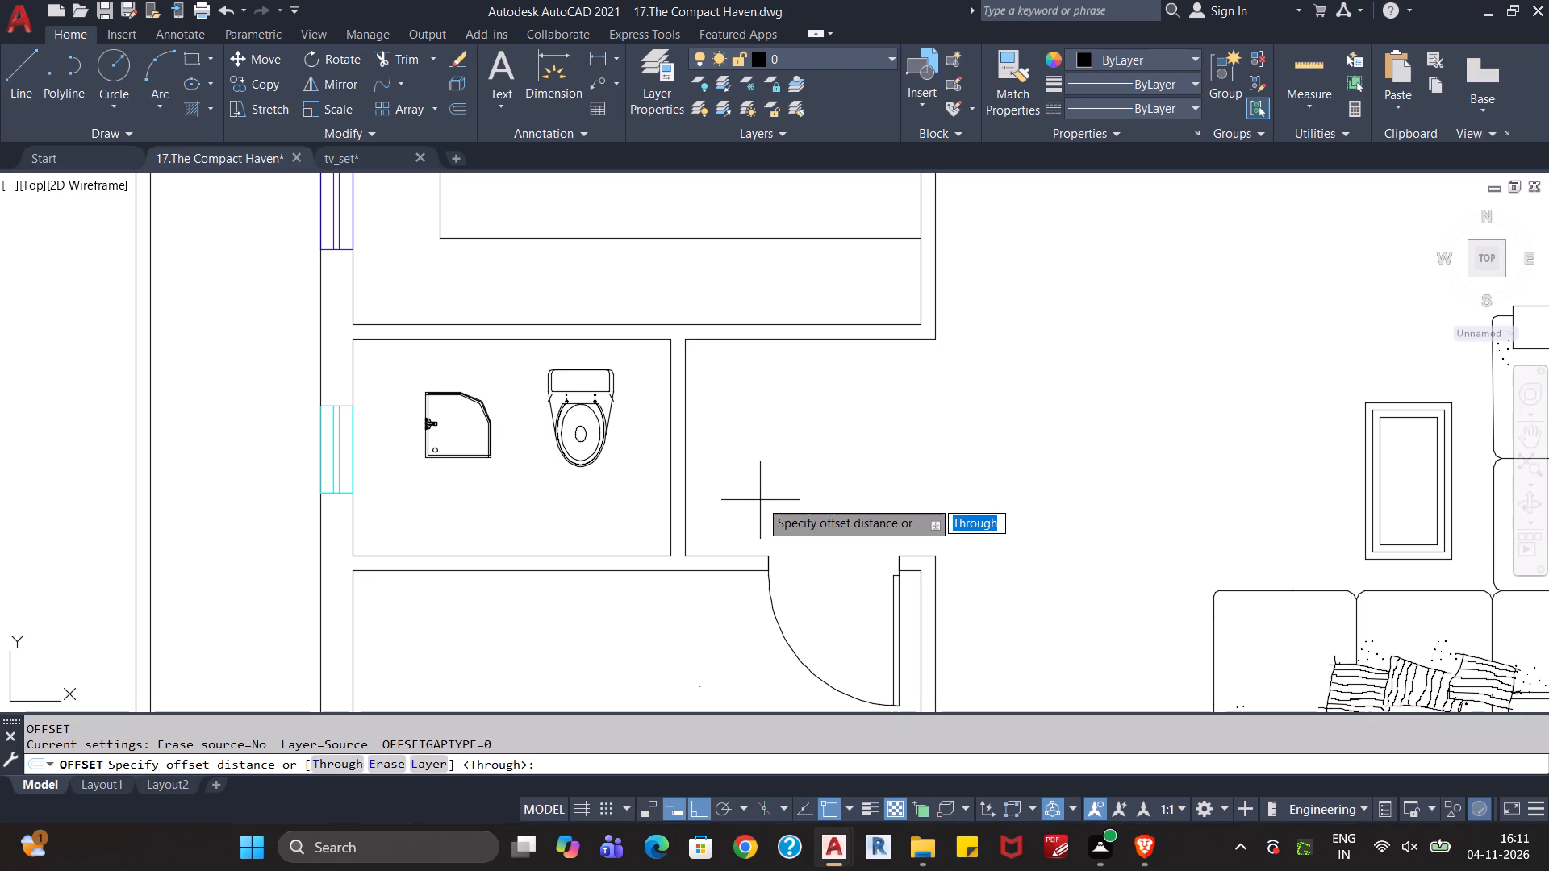
{"action": "type", "text": "6\""}
{"action": "key", "text": "Return"}
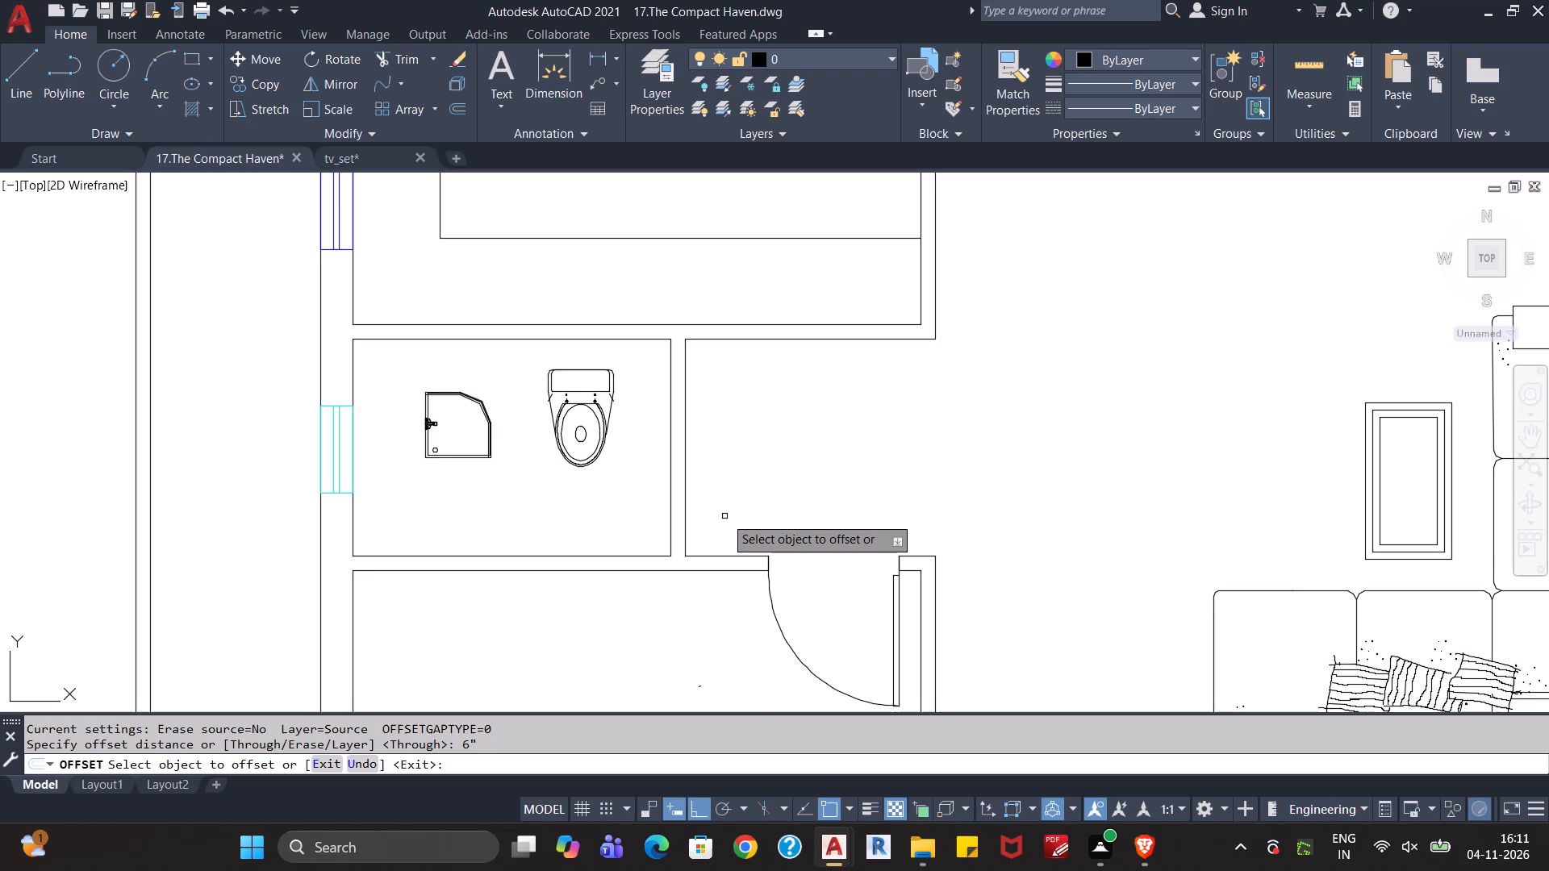
{"action": "left_click", "coordinate": [628, 556]}
{"action": "left_click", "coordinate": [641, 502]}
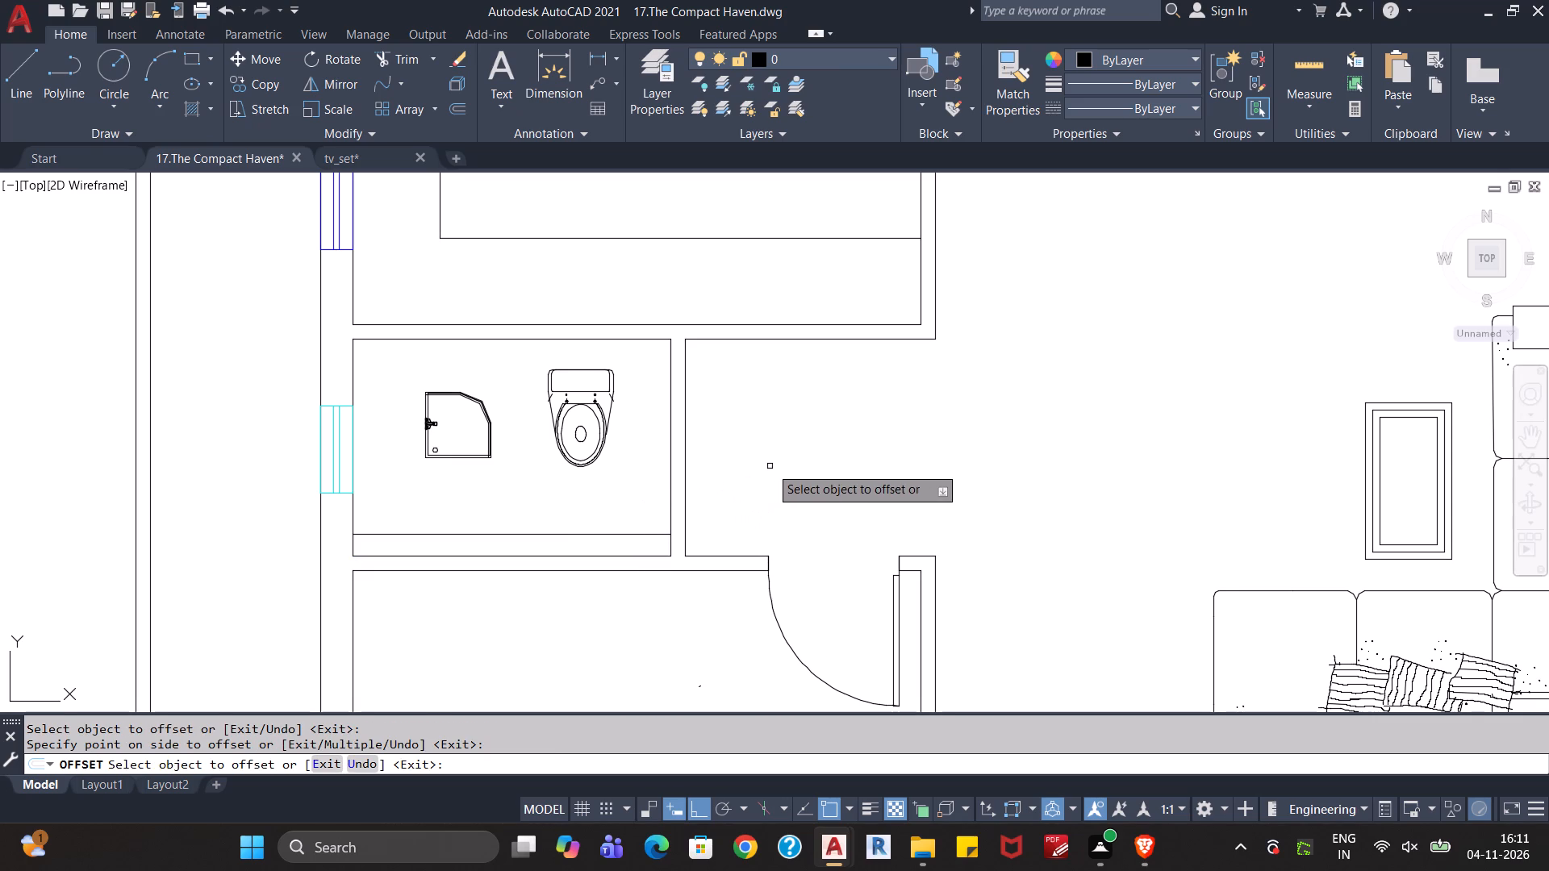
{"action": "key", "text": "Escape"}
{"action": "key", "text": "Escape"}
Extend the offset line across the bathroom's east wall to its outer face.
{"action": "type", "text": "EX"}
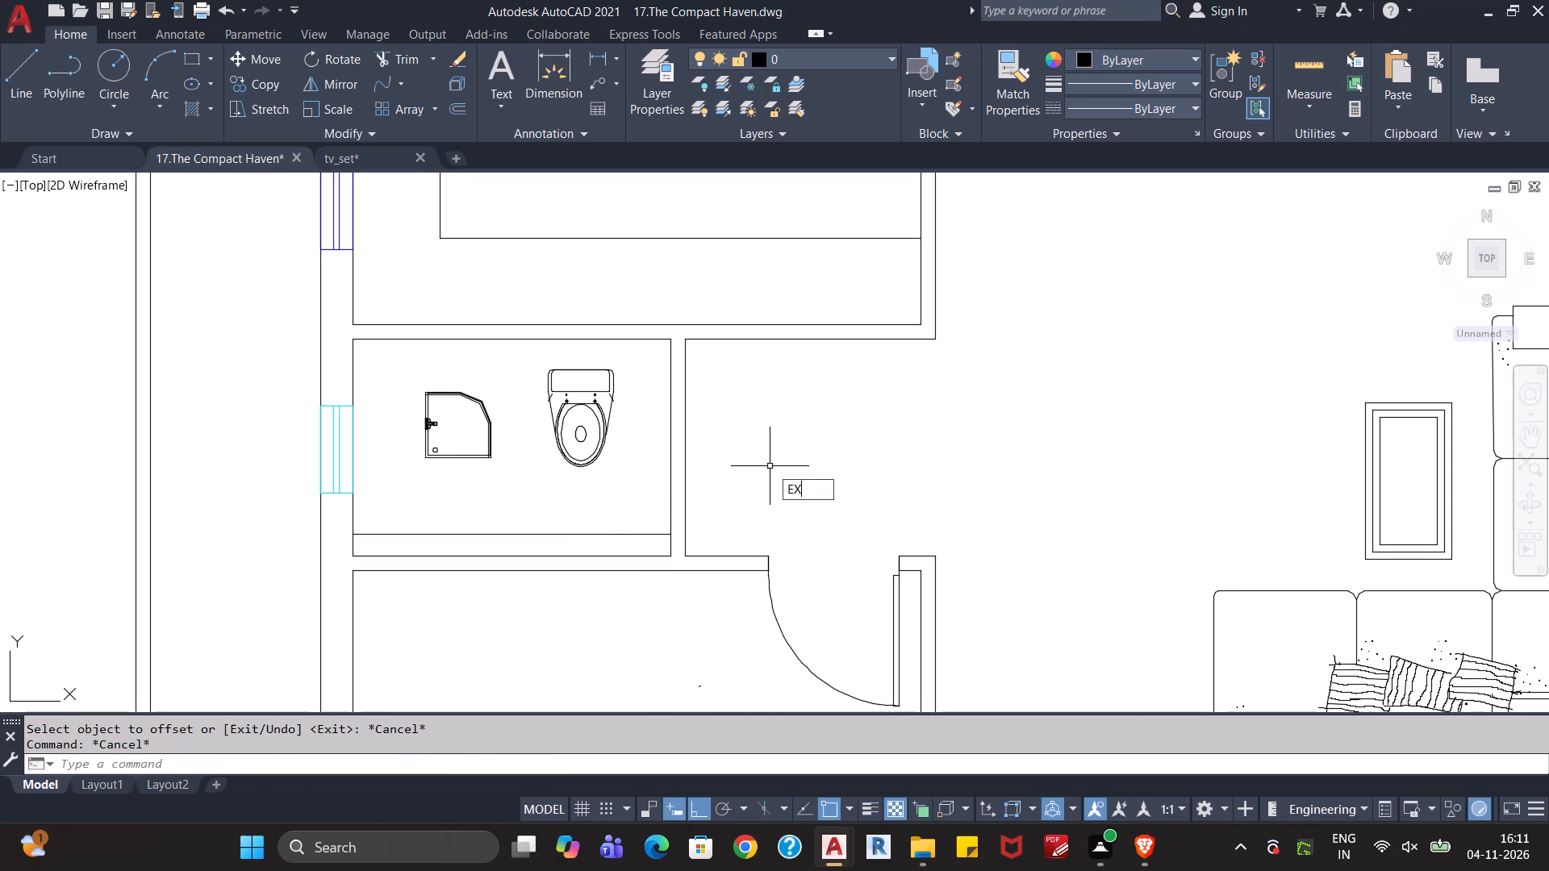
{"action": "key", "text": "Return"}
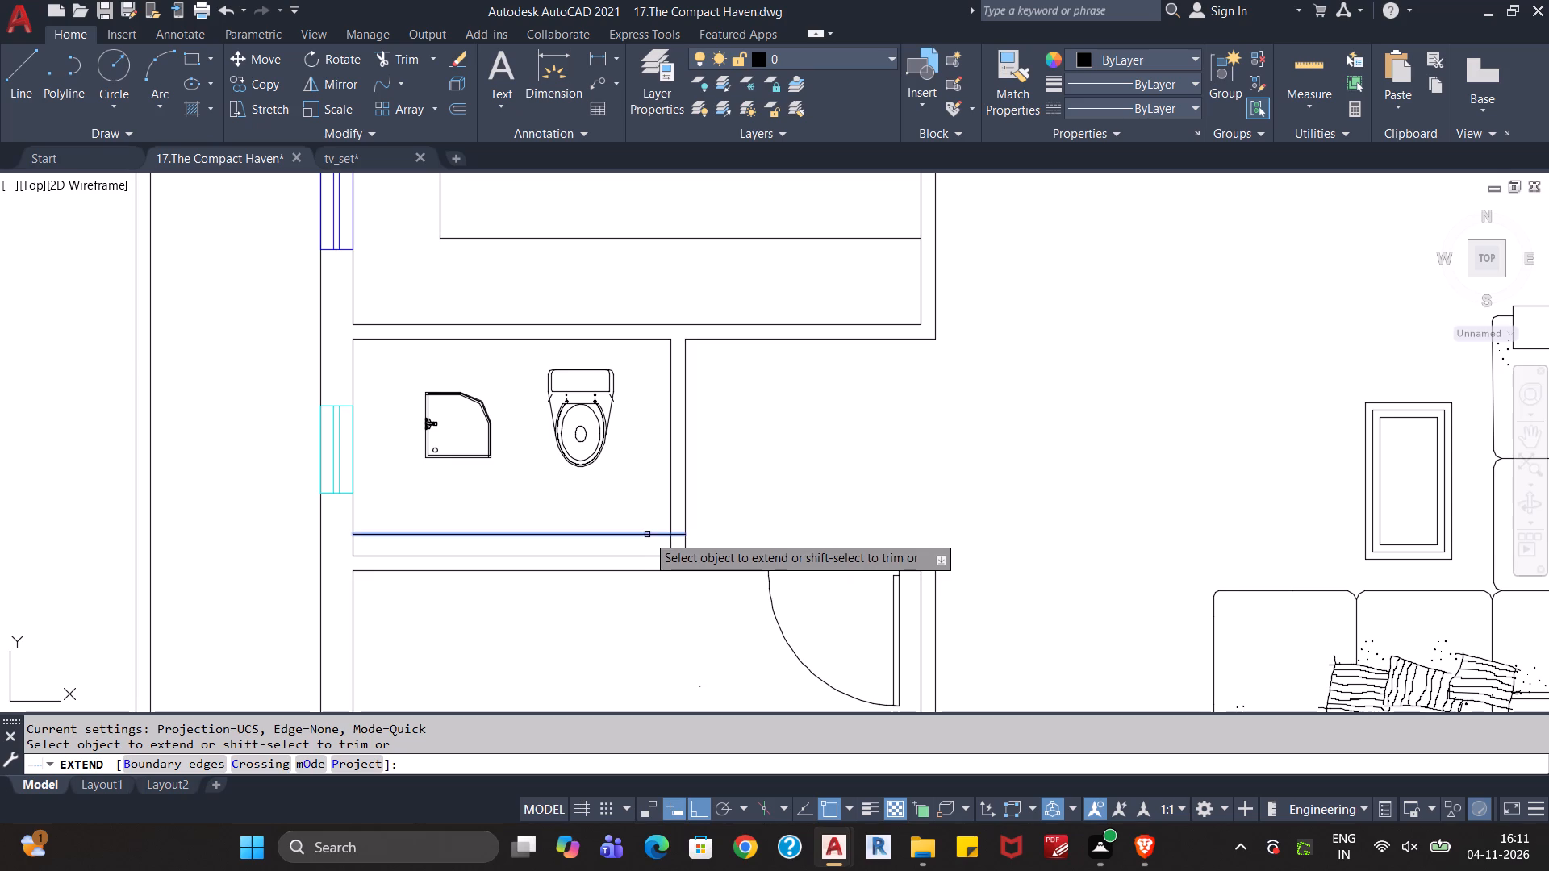
{"action": "left_click", "coordinate": [649, 535]}
{"action": "key", "text": "Escape"}
{"action": "key", "text": "Escape"}
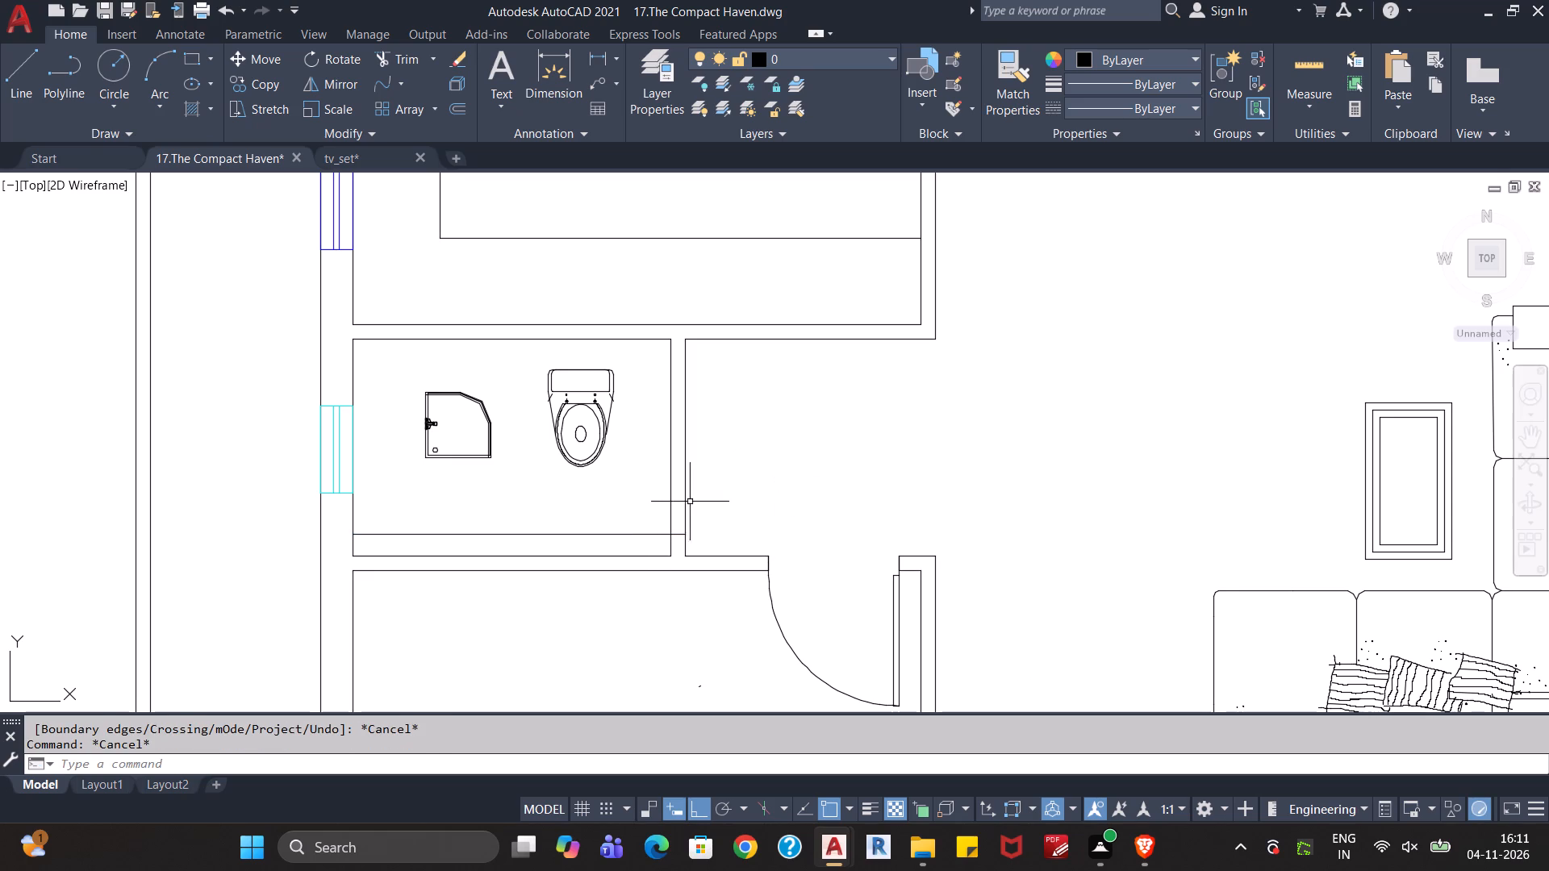
Offset the extended line 2'6" northward to mark the width of the bathroom's door opening.
{"action": "key", "text": "o"}
{"action": "key", "text": "Return"}
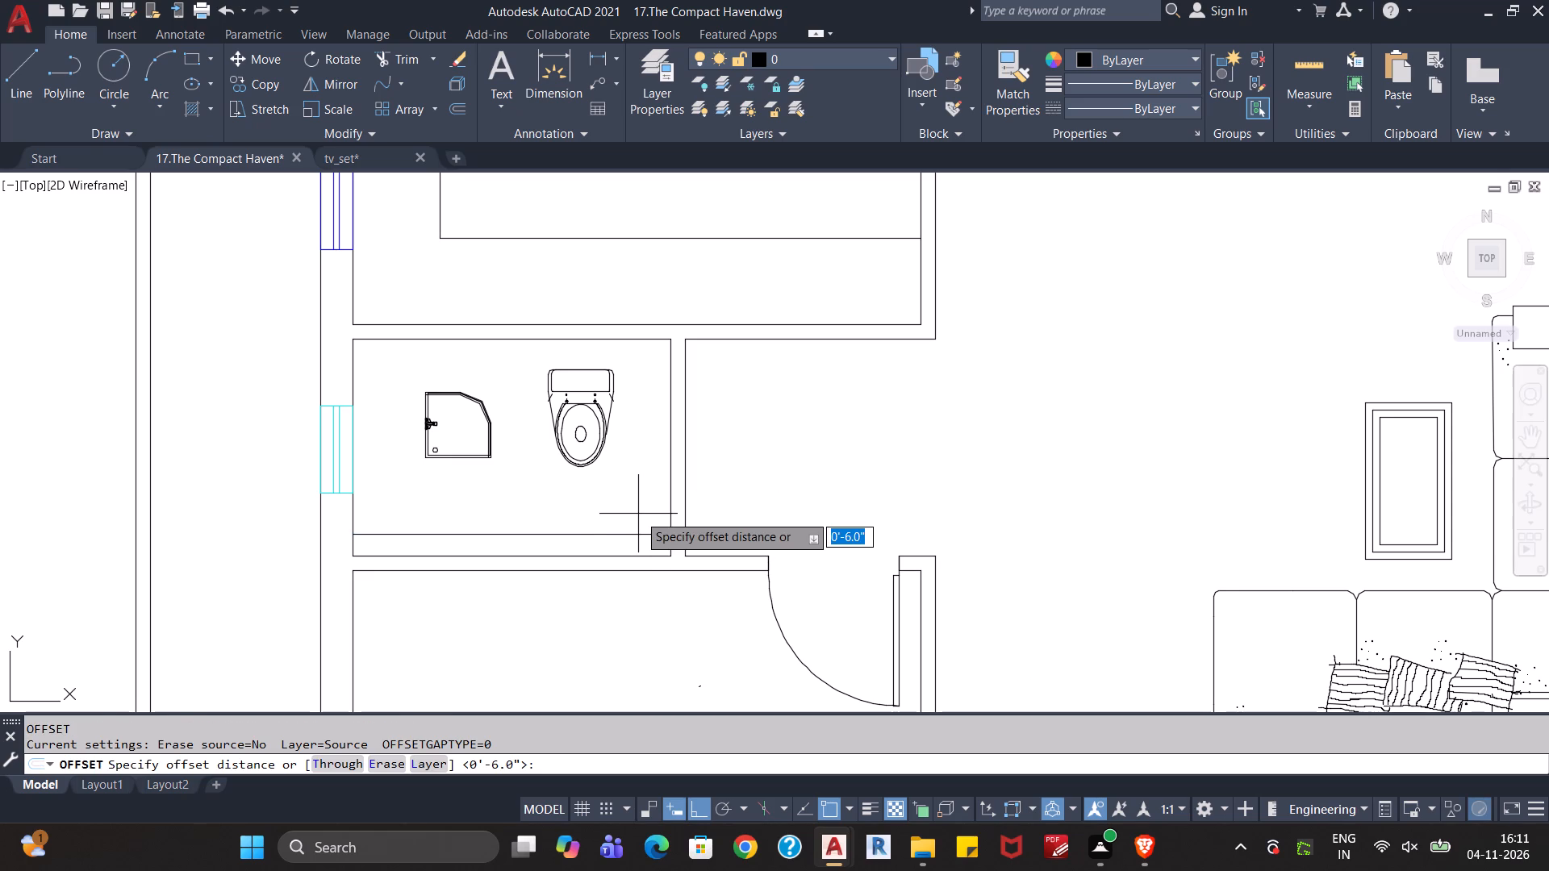
{"action": "key", "text": "2"}
{"action": "type", "text": "'6\""}
{"action": "key", "text": "Return"}
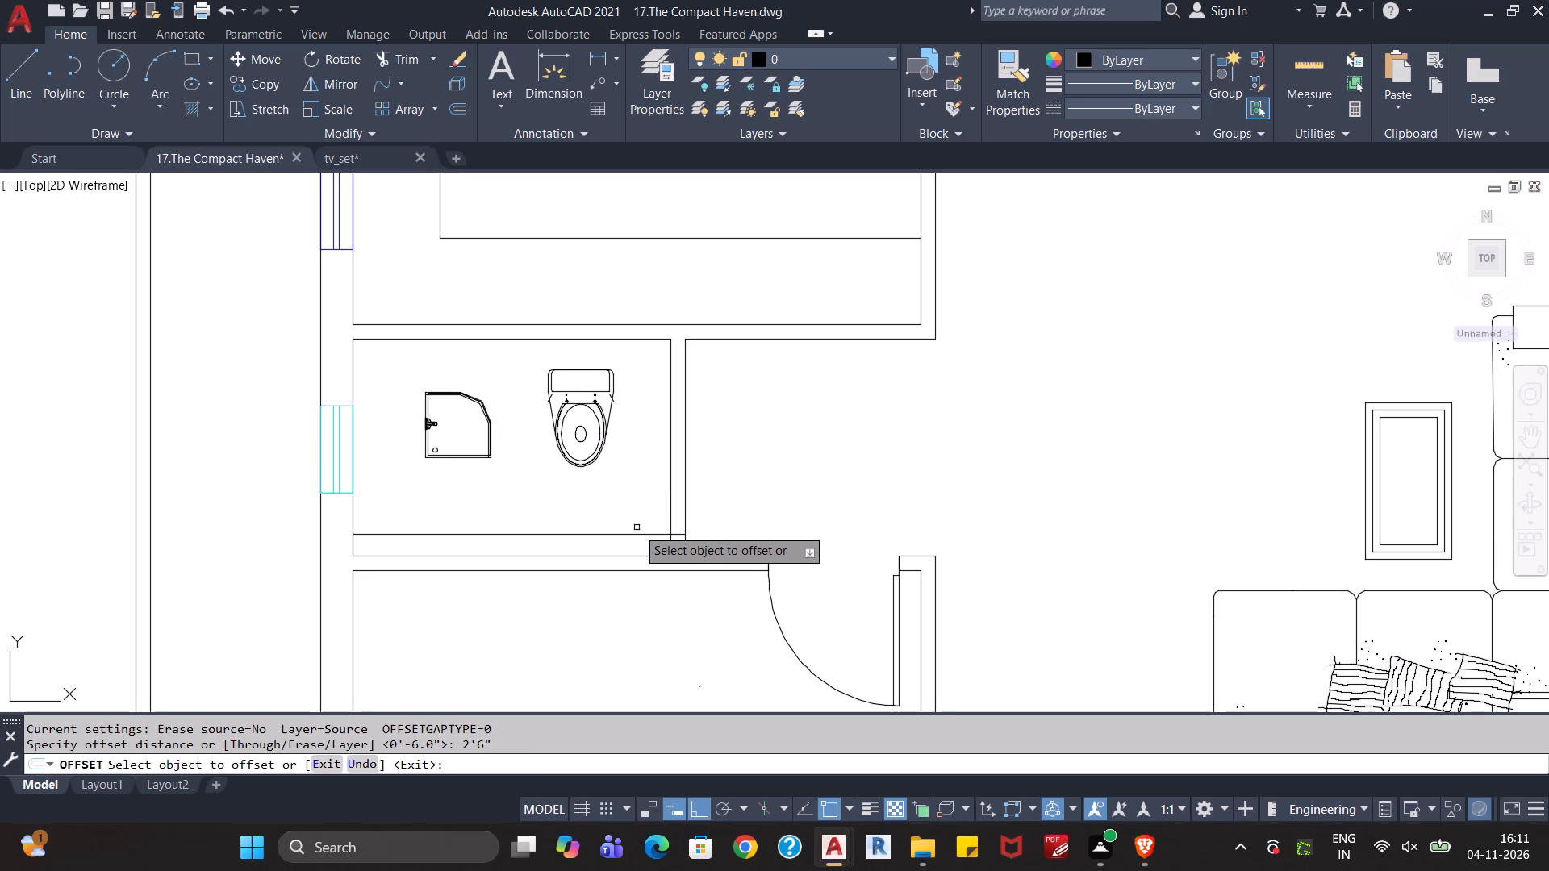
{"action": "left_click", "coordinate": [632, 535]}
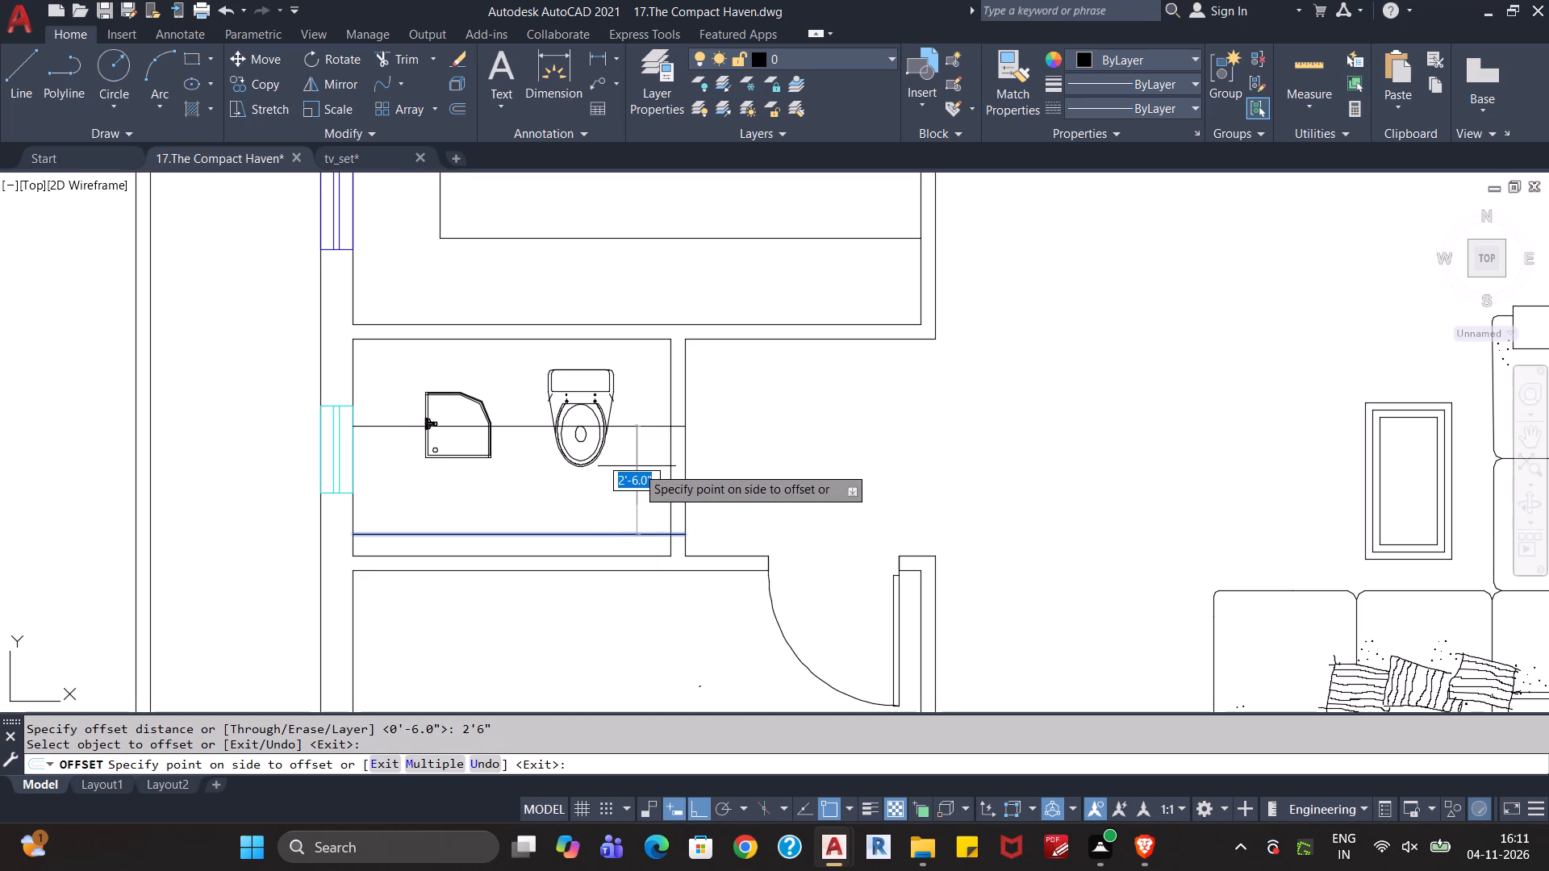
{"action": "left_click", "coordinate": [637, 466]}
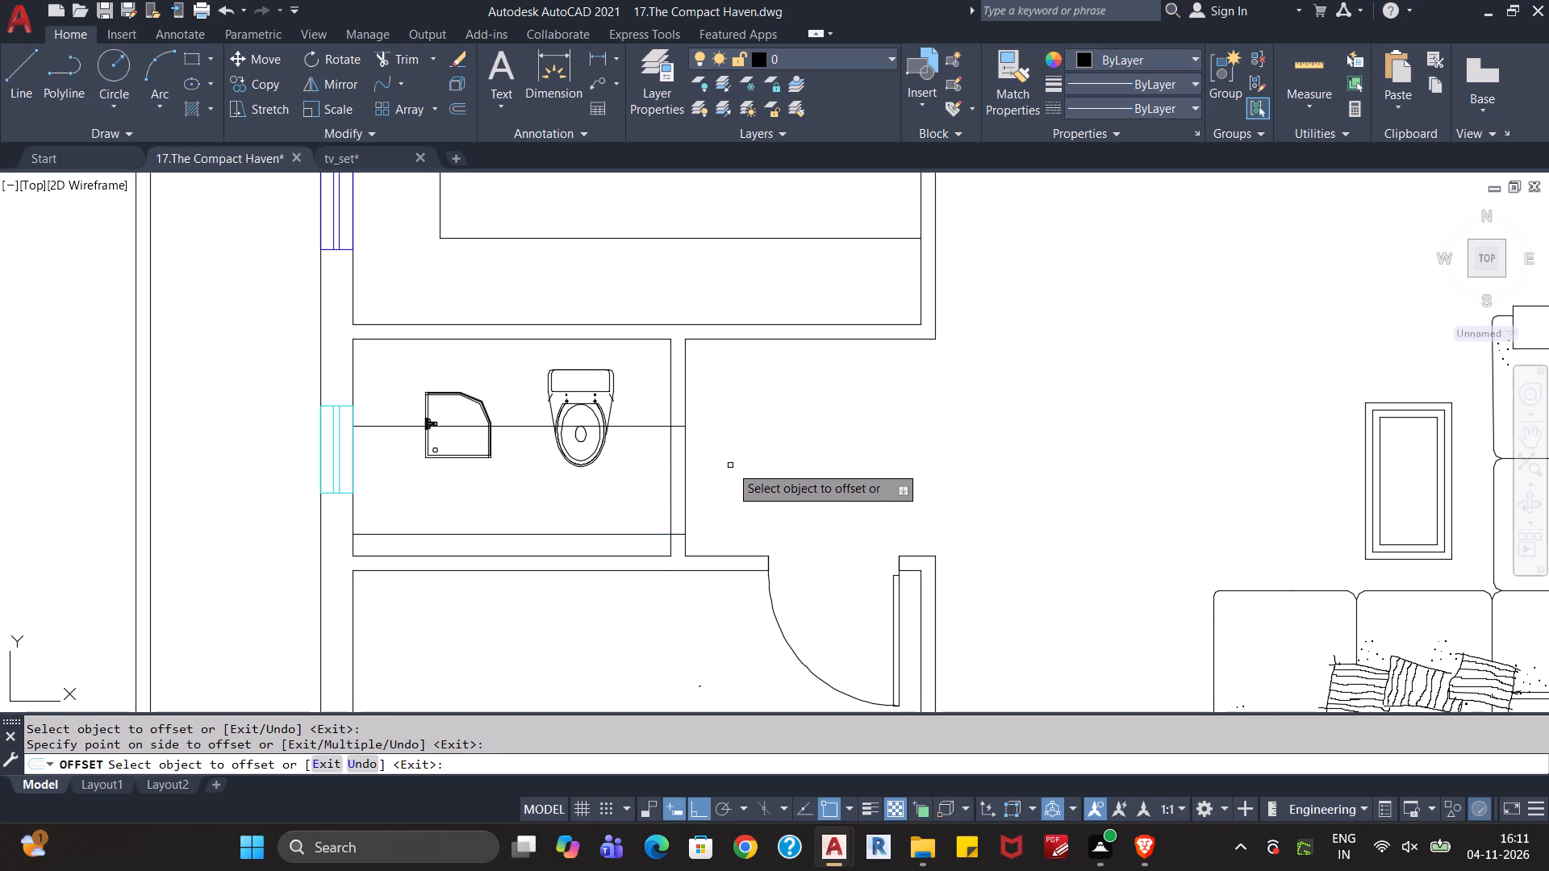
Undo the last offset and offset the bathroom's southern jamb line 2'6" northward again.
{"action": "key", "text": "ctrl+z"}
{"action": "left_click", "coordinate": [639, 532]}
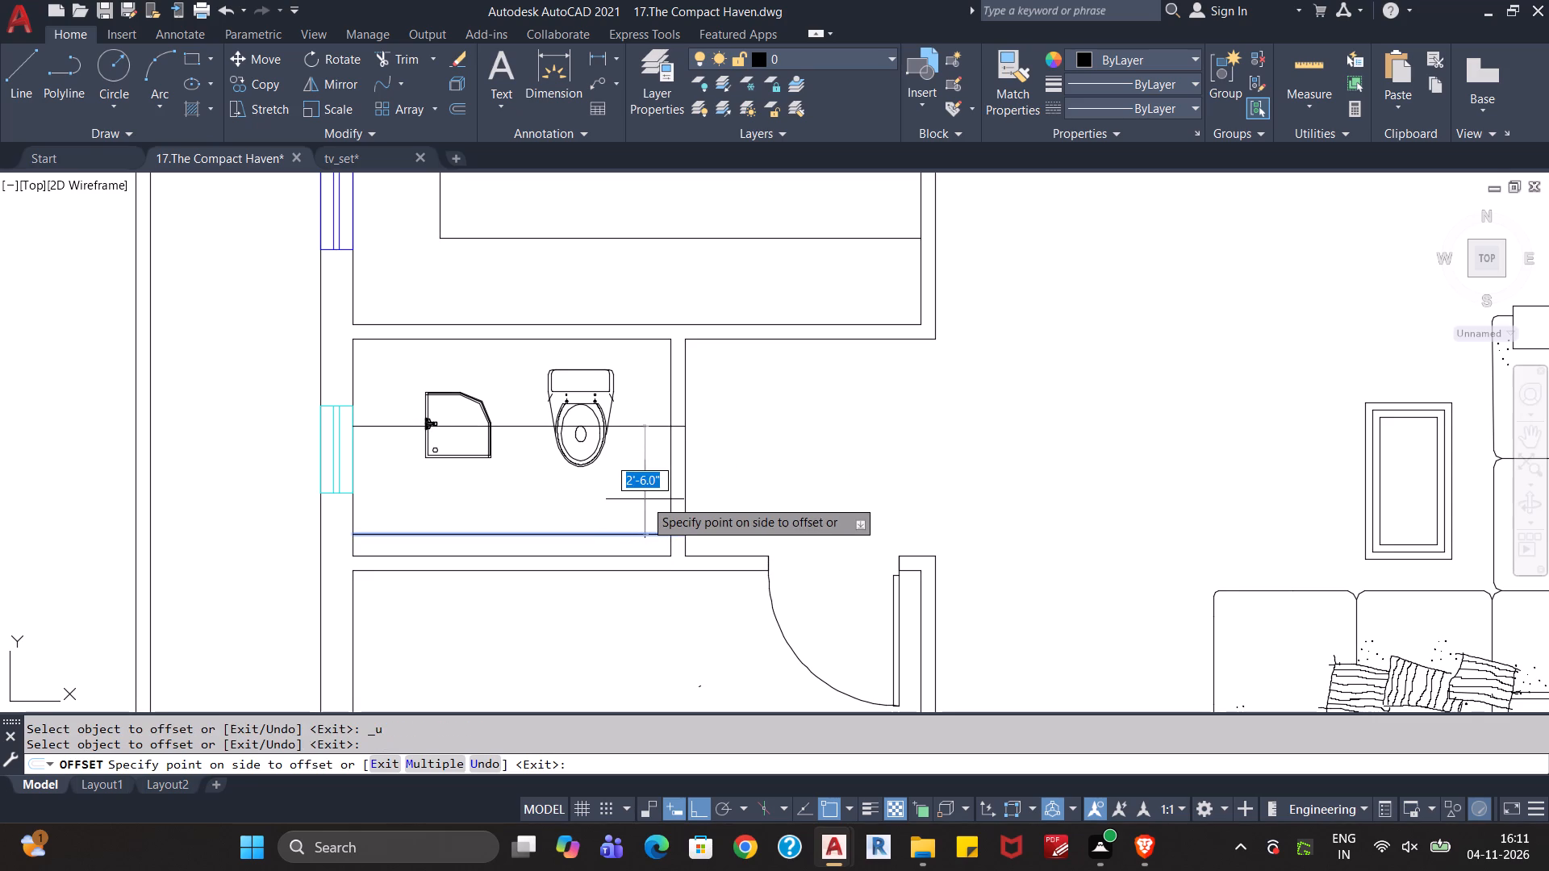
{"action": "left_click", "coordinate": [645, 499]}
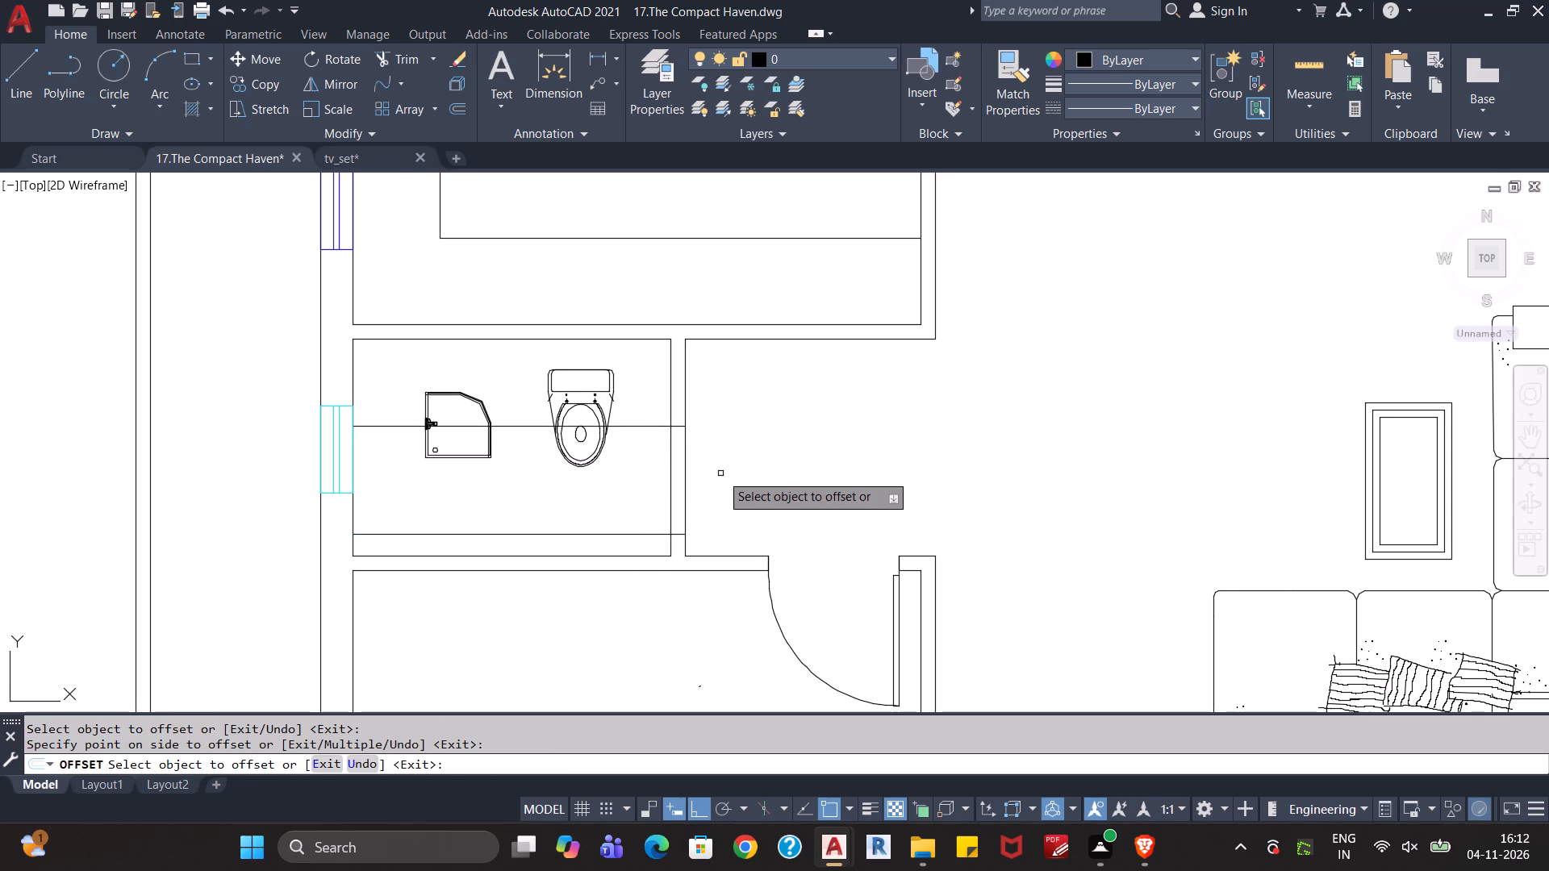
{"action": "key", "text": "Escape"}
{"action": "key", "text": "Escape"}
Trim the bathroom's east wall between the two offset lines to open the doorway, and remove the leftover line pieces inside the room.
{"action": "type", "text": "TR"}
{"action": "key", "text": "Return"}
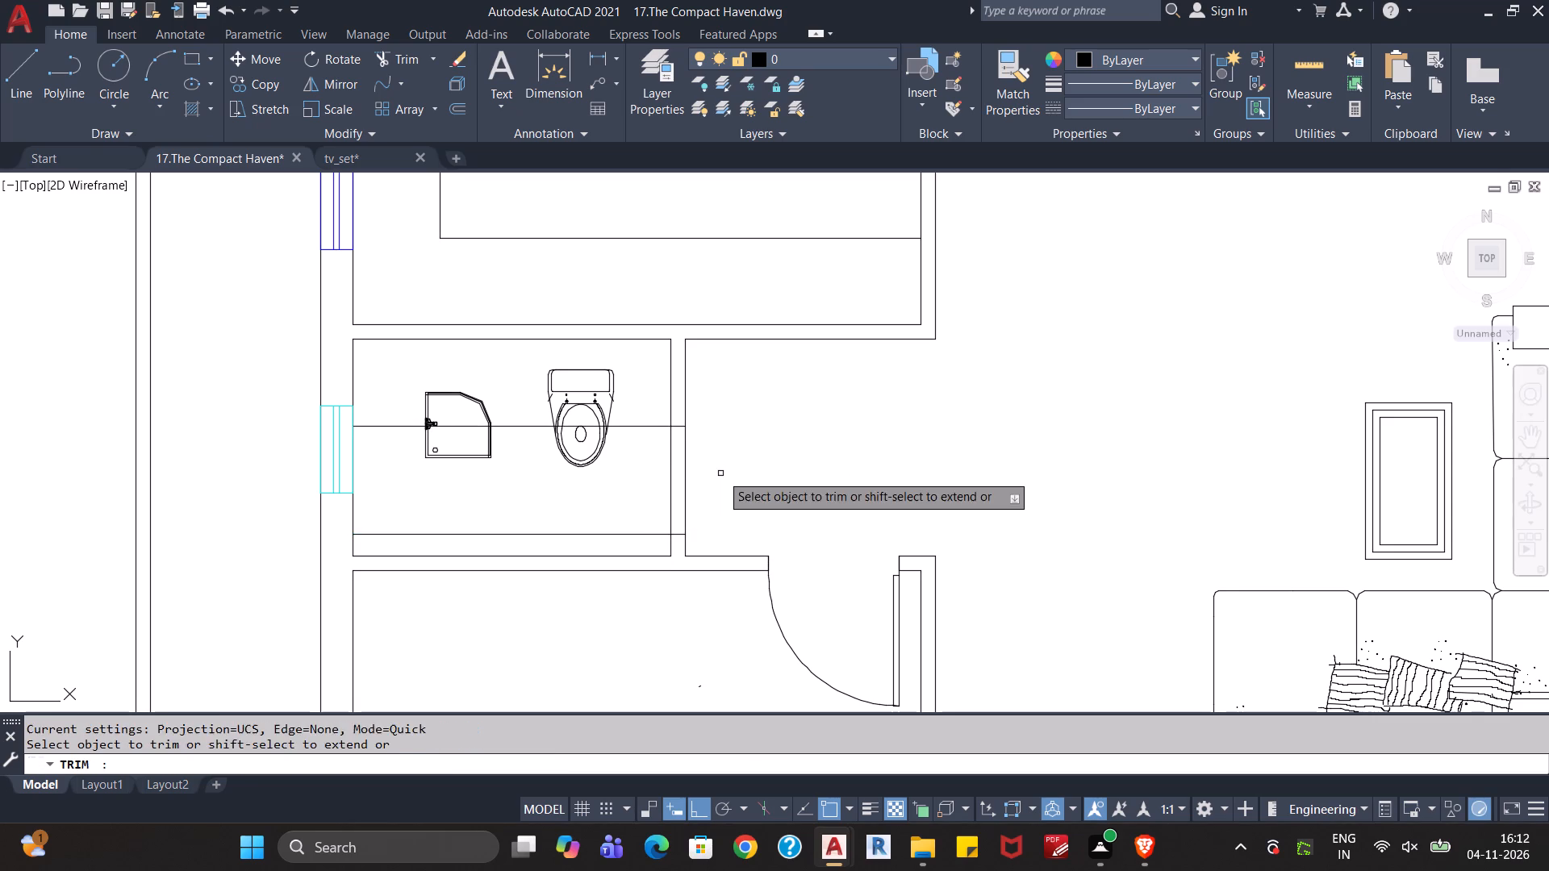
{"action": "left_click", "coordinate": [720, 473]}
{"action": "left_click", "coordinate": [661, 498]}
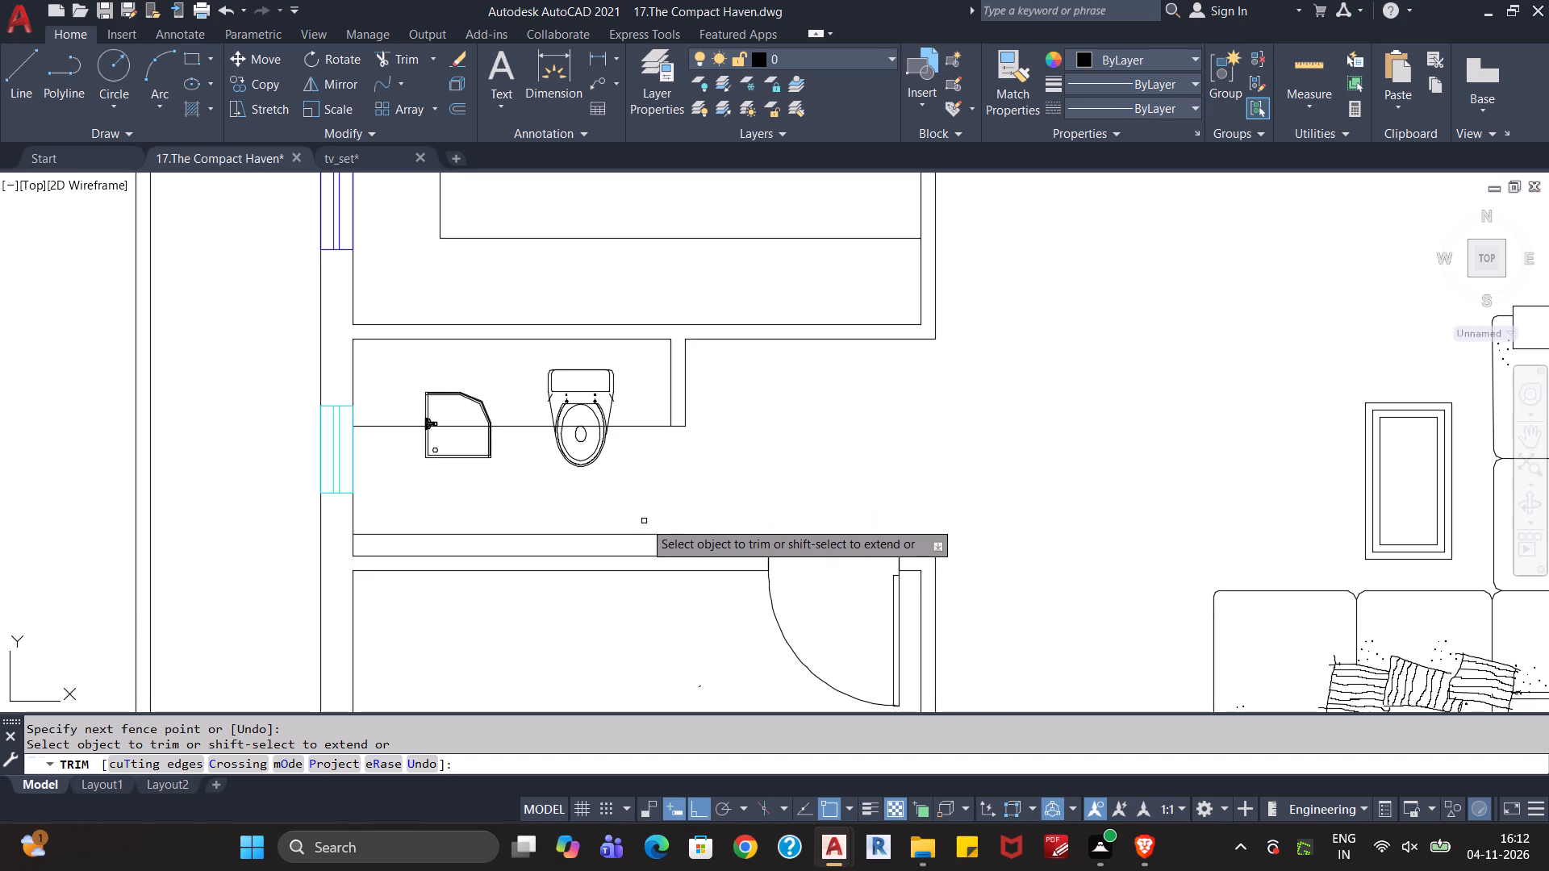
{"action": "left_click", "coordinate": [645, 544]}
{"action": "left_click", "coordinate": [646, 420]}
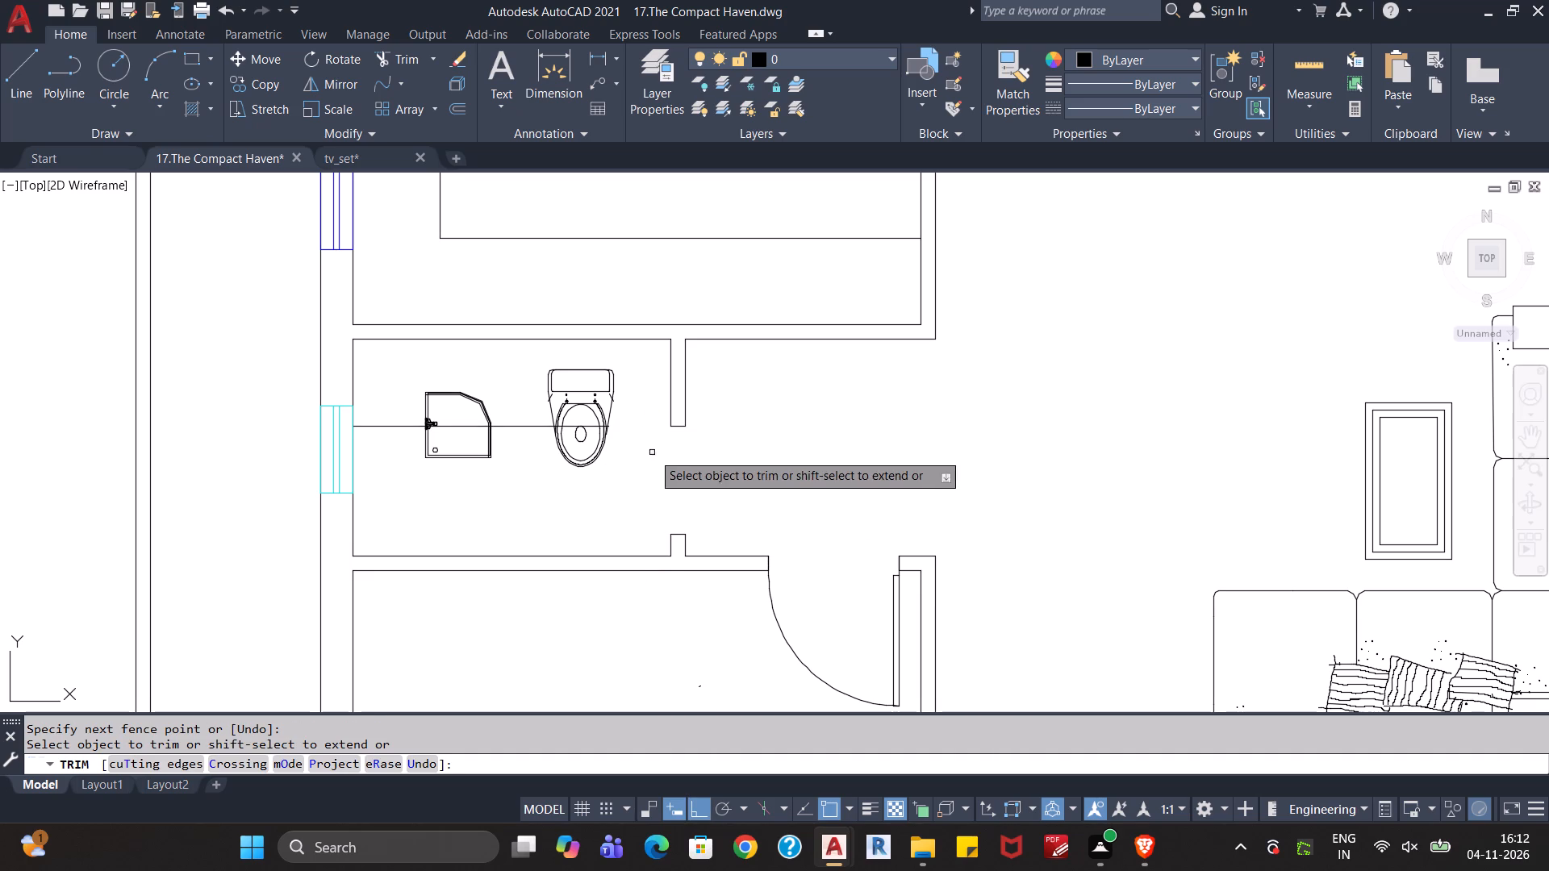
{"action": "key", "text": "Escape"}
{"action": "key", "text": "Escape"}
{"action": "key", "text": "Escape"}
{"action": "key", "text": "Escape"}
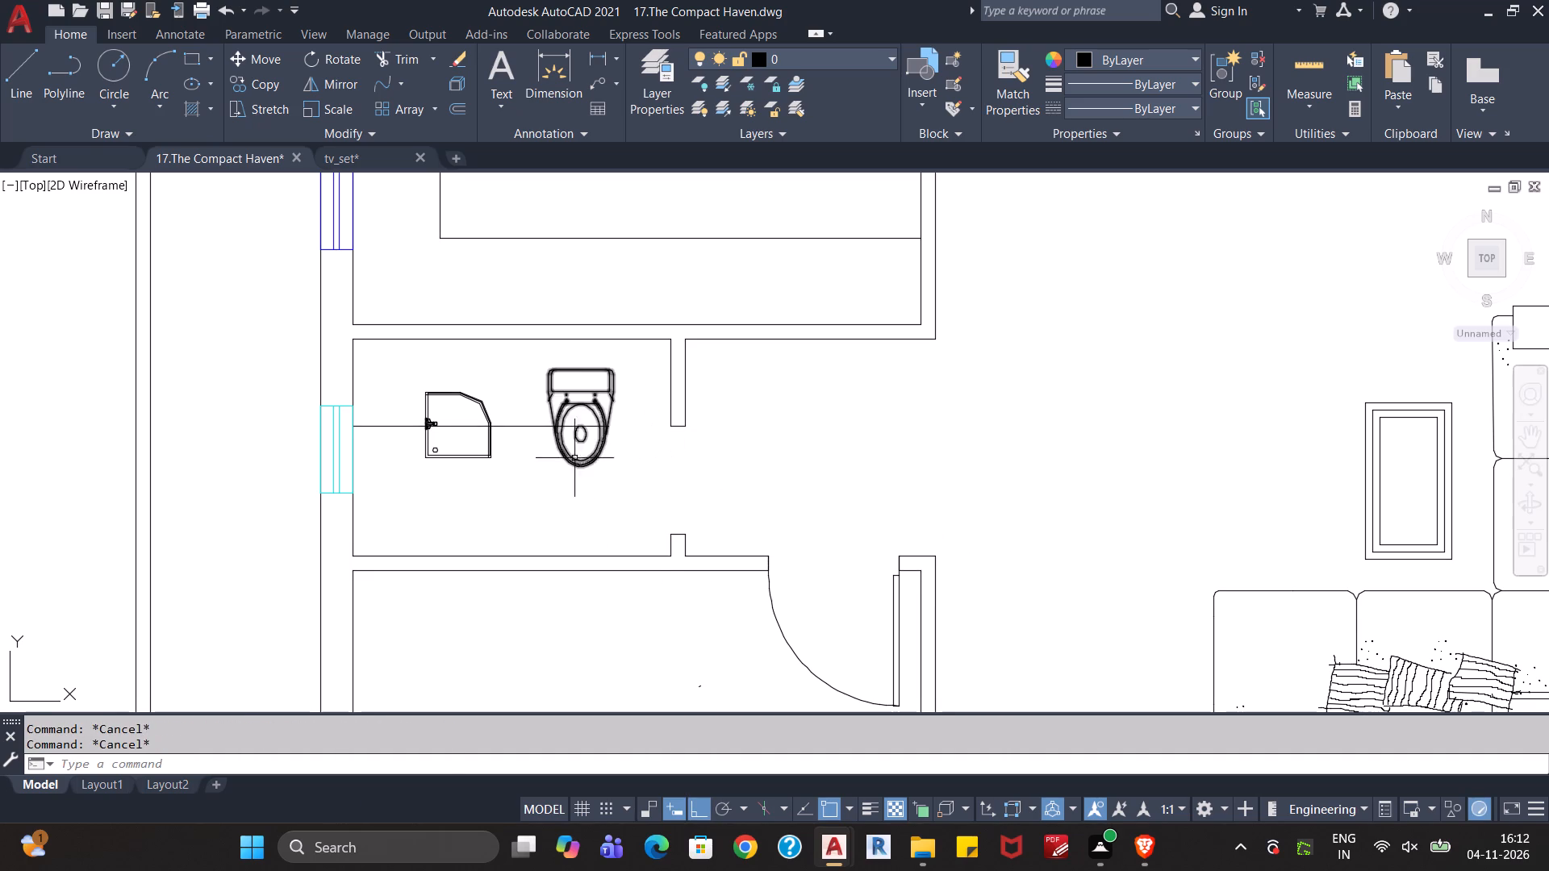
{"action": "left_click", "coordinate": [537, 426]}
{"action": "key", "text": "Delete"}
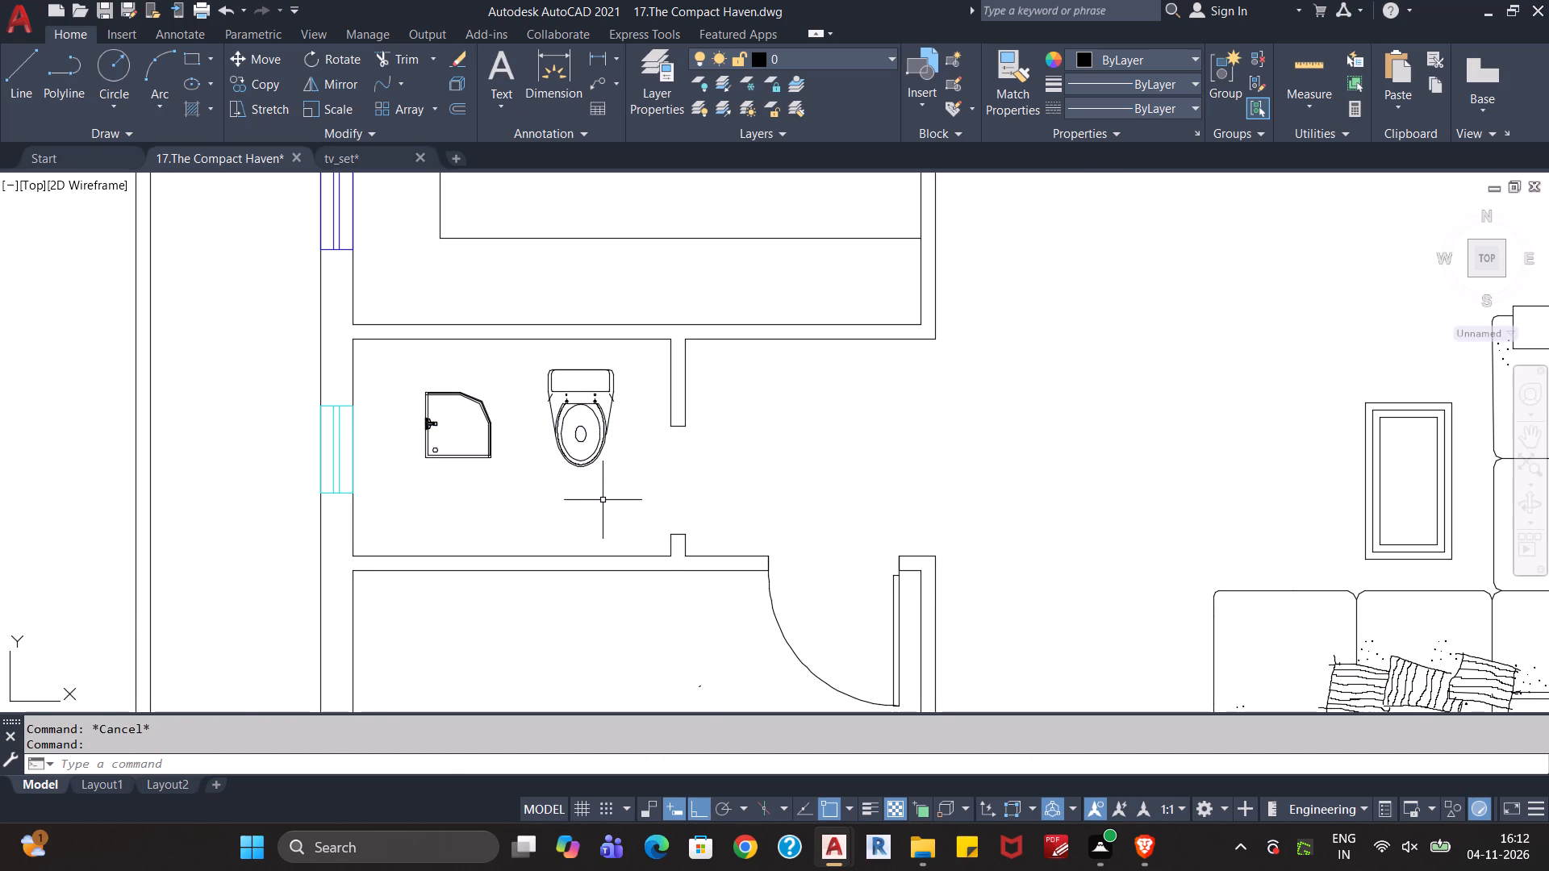
Rotate the corner shower block in the bathroom 270° about its southeast corner.
{"action": "scroll", "coordinate": [670, 491], "scroll_direction": "down", "scroll_amount": 1}
{"action": "middle_click_drag", "start_coordinate": [741, 484], "coordinate": [716, 447]}
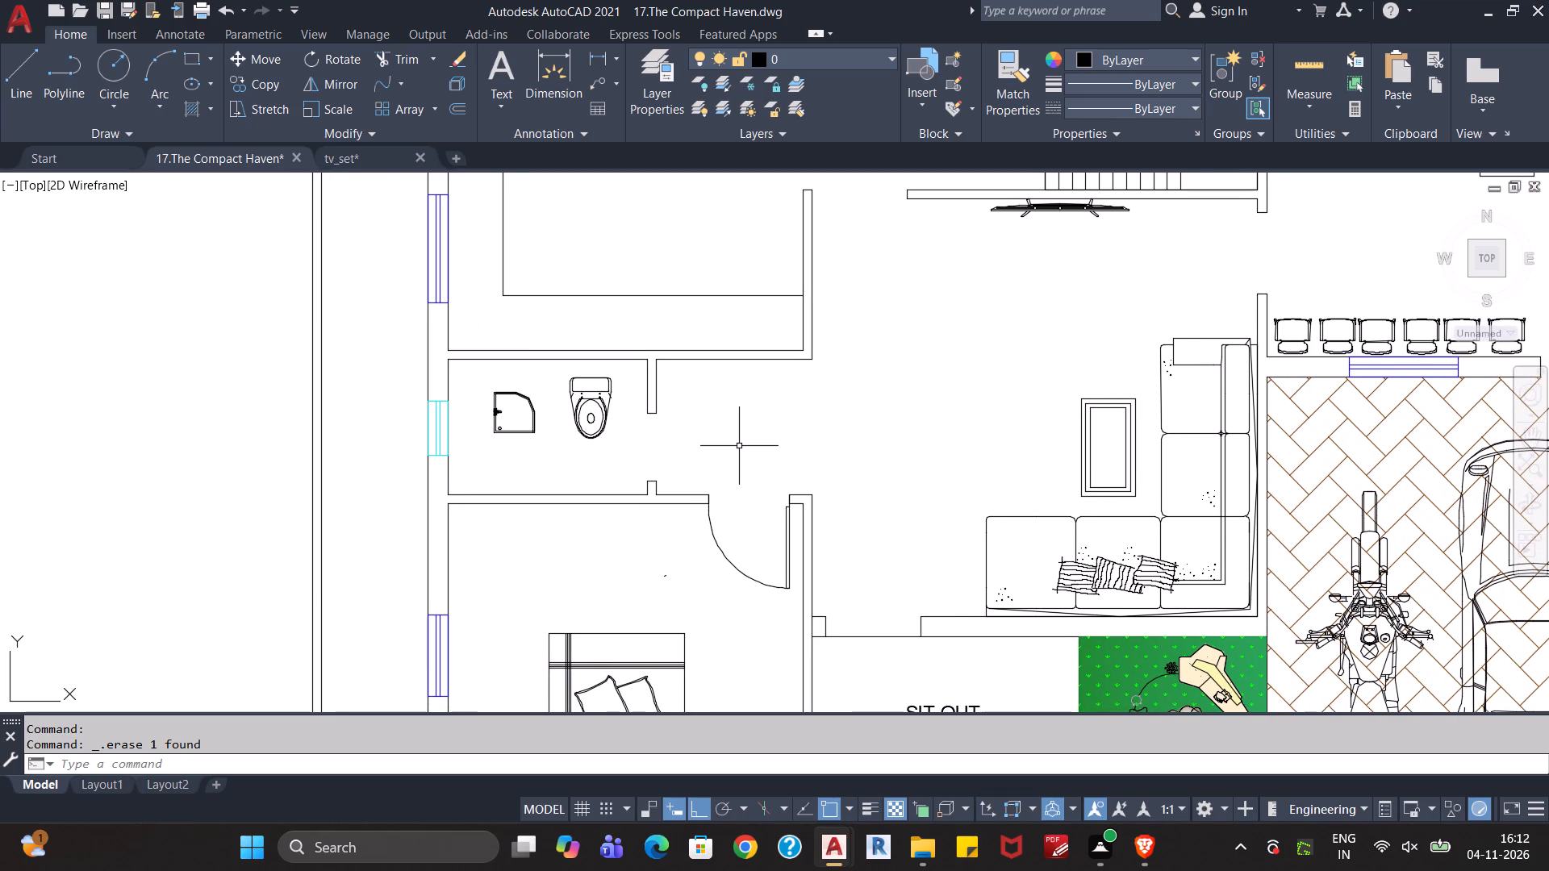
{"action": "middle_click_drag", "start_coordinate": [742, 444], "coordinate": [691, 431]}
{"action": "scroll", "coordinate": [697, 434], "scroll_direction": "up", "scroll_amount": 1}
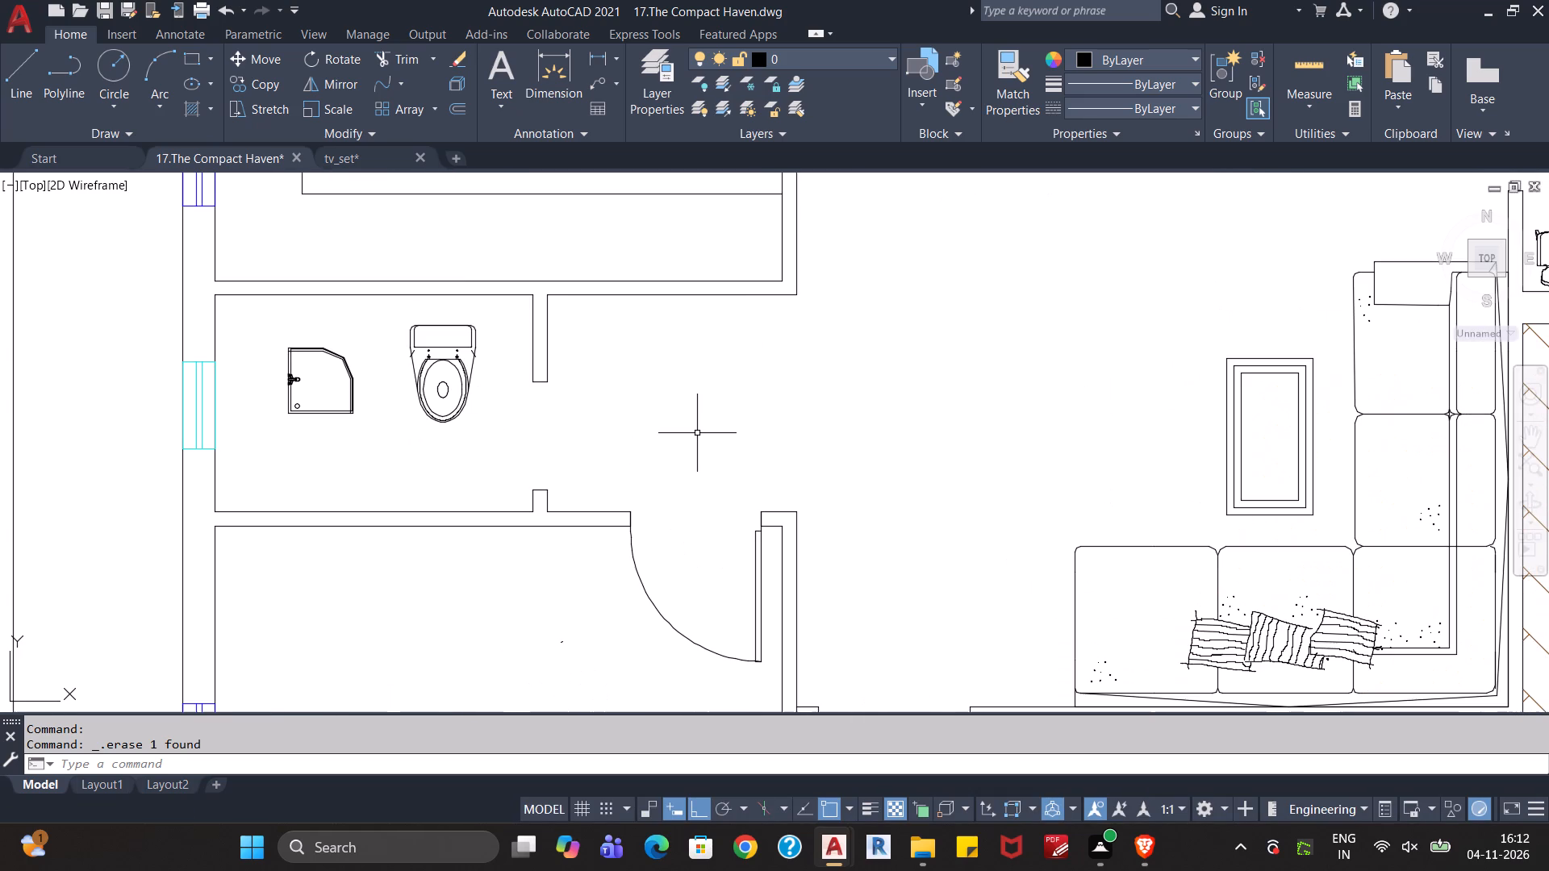
{"action": "scroll", "coordinate": [696, 433], "scroll_direction": "down", "scroll_amount": 1}
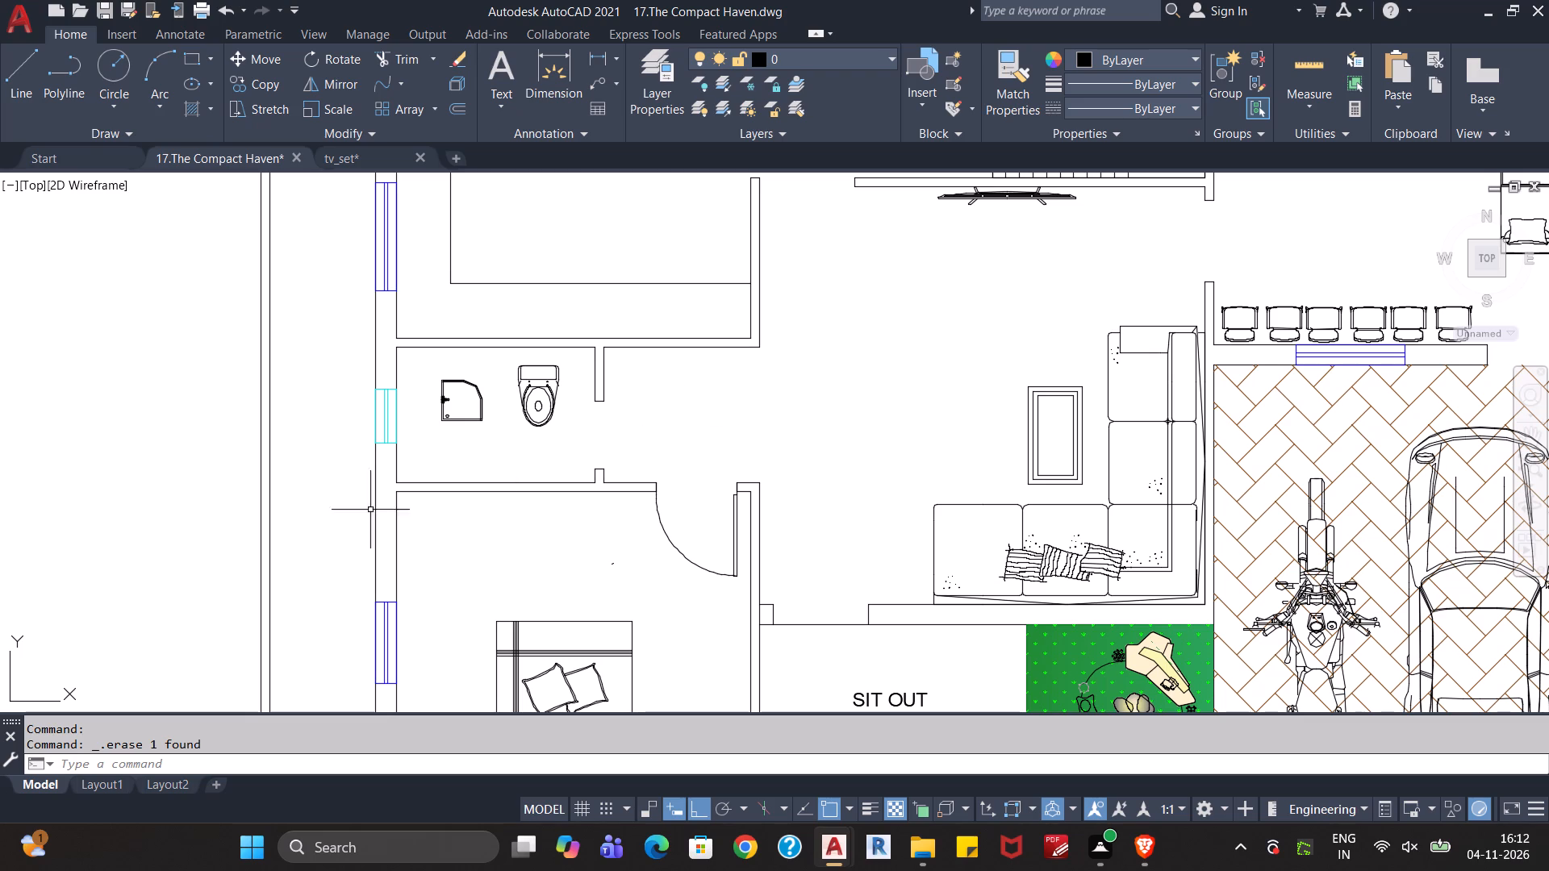
{"action": "left_click", "coordinate": [489, 388]}
{"action": "left_click", "coordinate": [467, 427]}
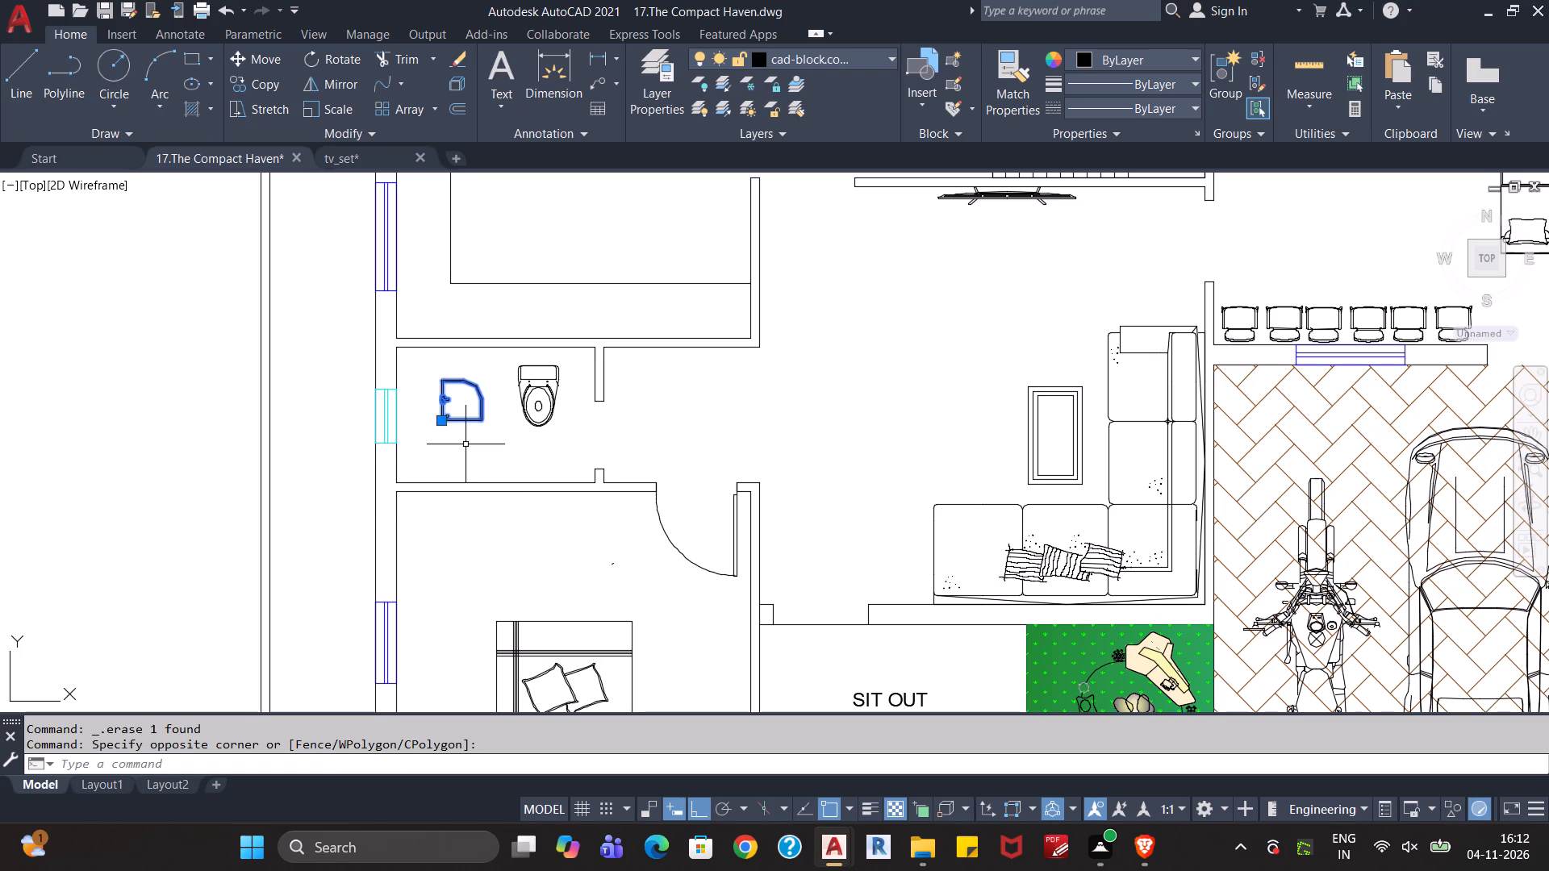
{"action": "key", "text": "r"}
{"action": "key", "text": "o"}
{"action": "key", "text": "Return"}
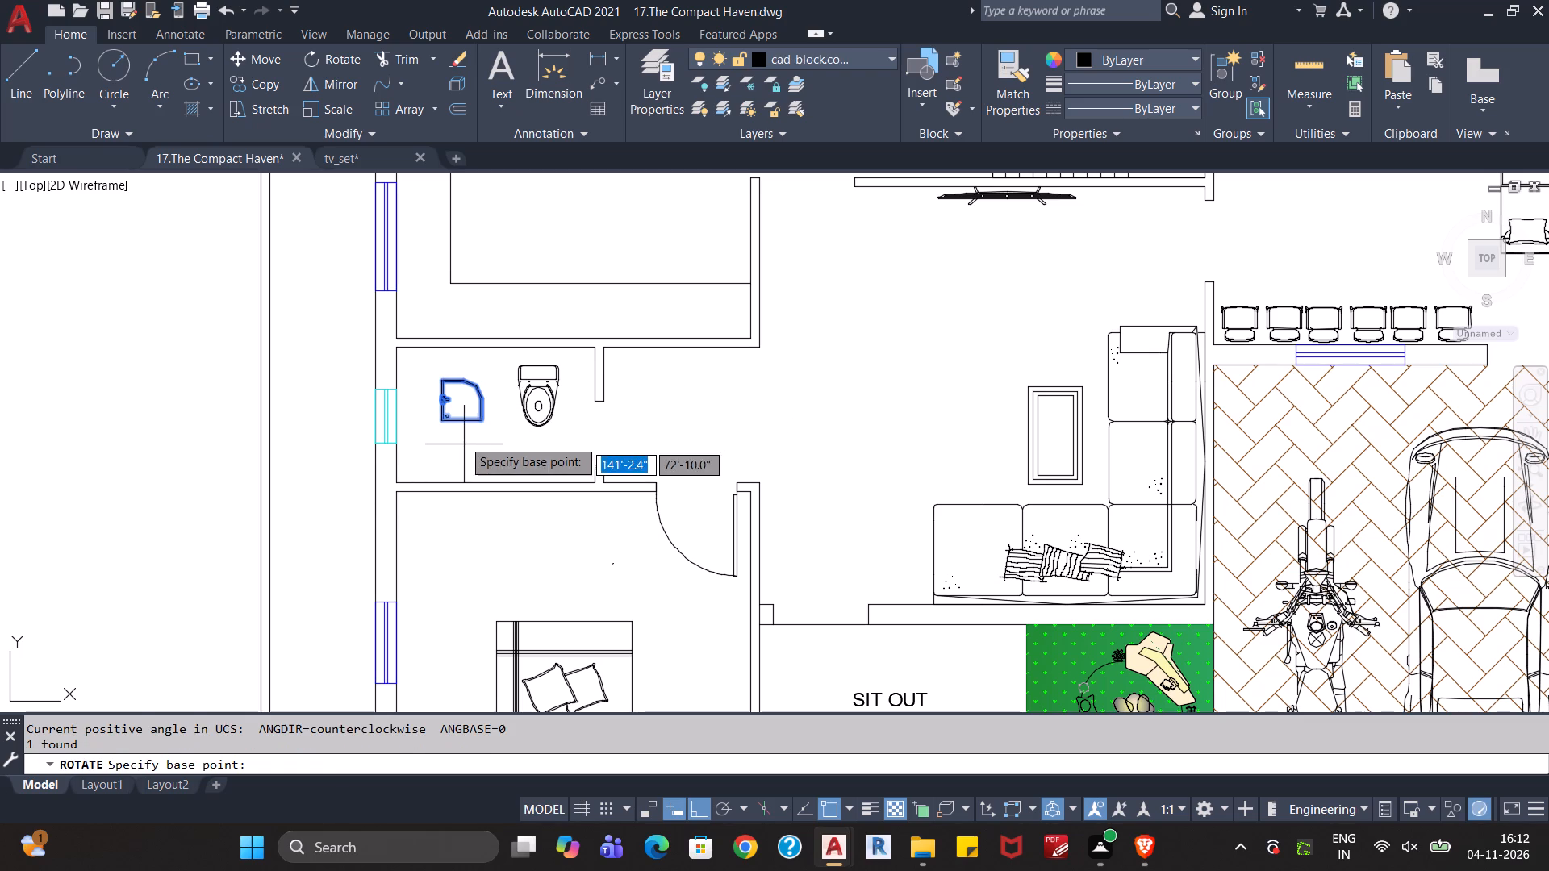
{"action": "left_click", "coordinate": [479, 419]}
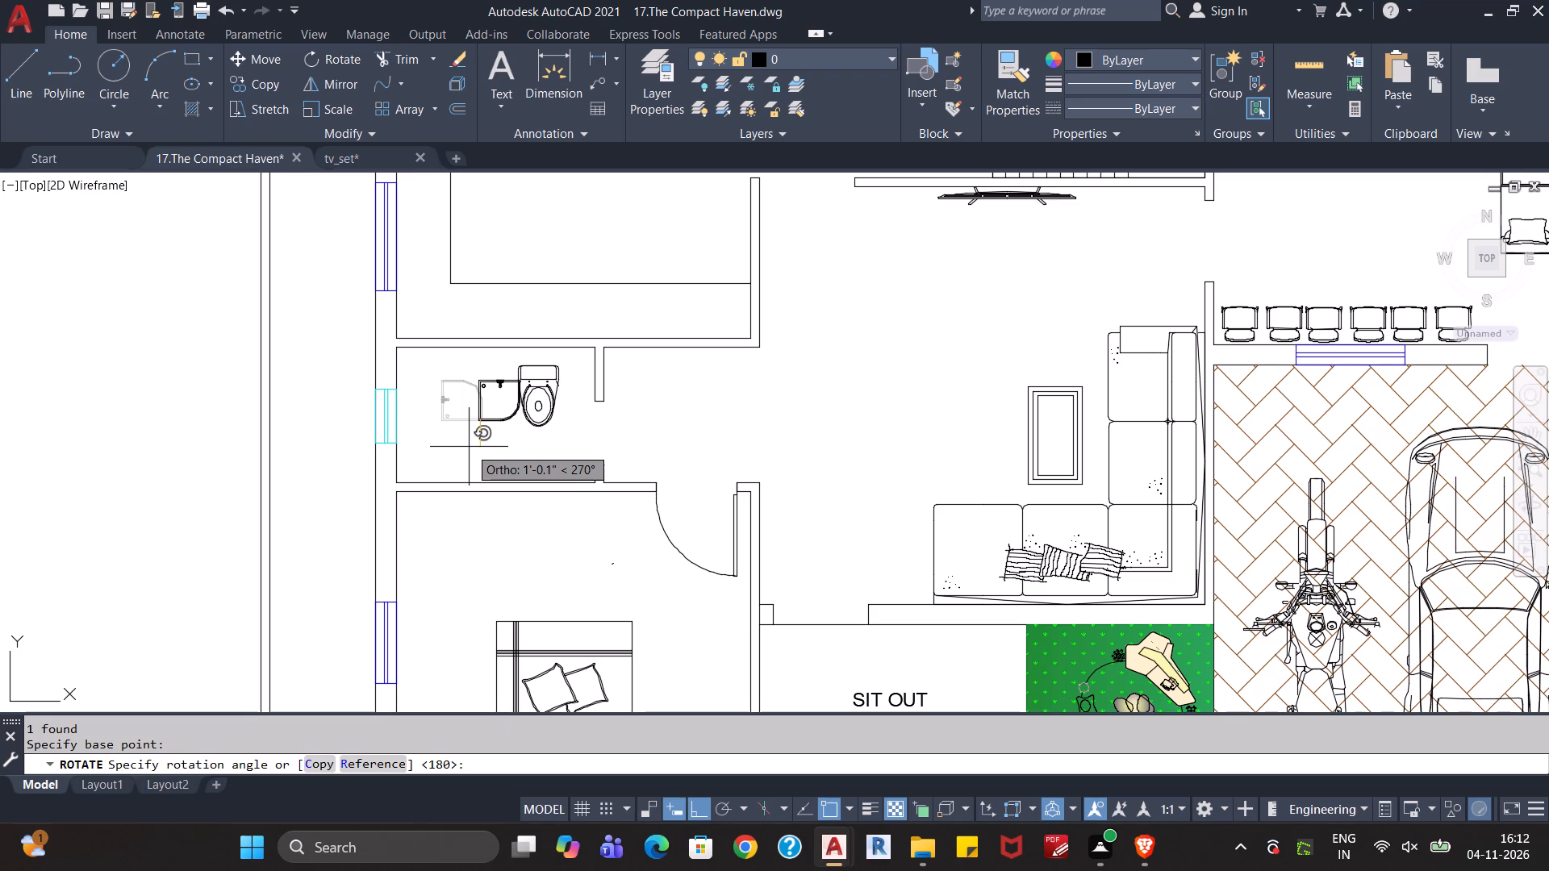
{"action": "left_click", "coordinate": [469, 447]}
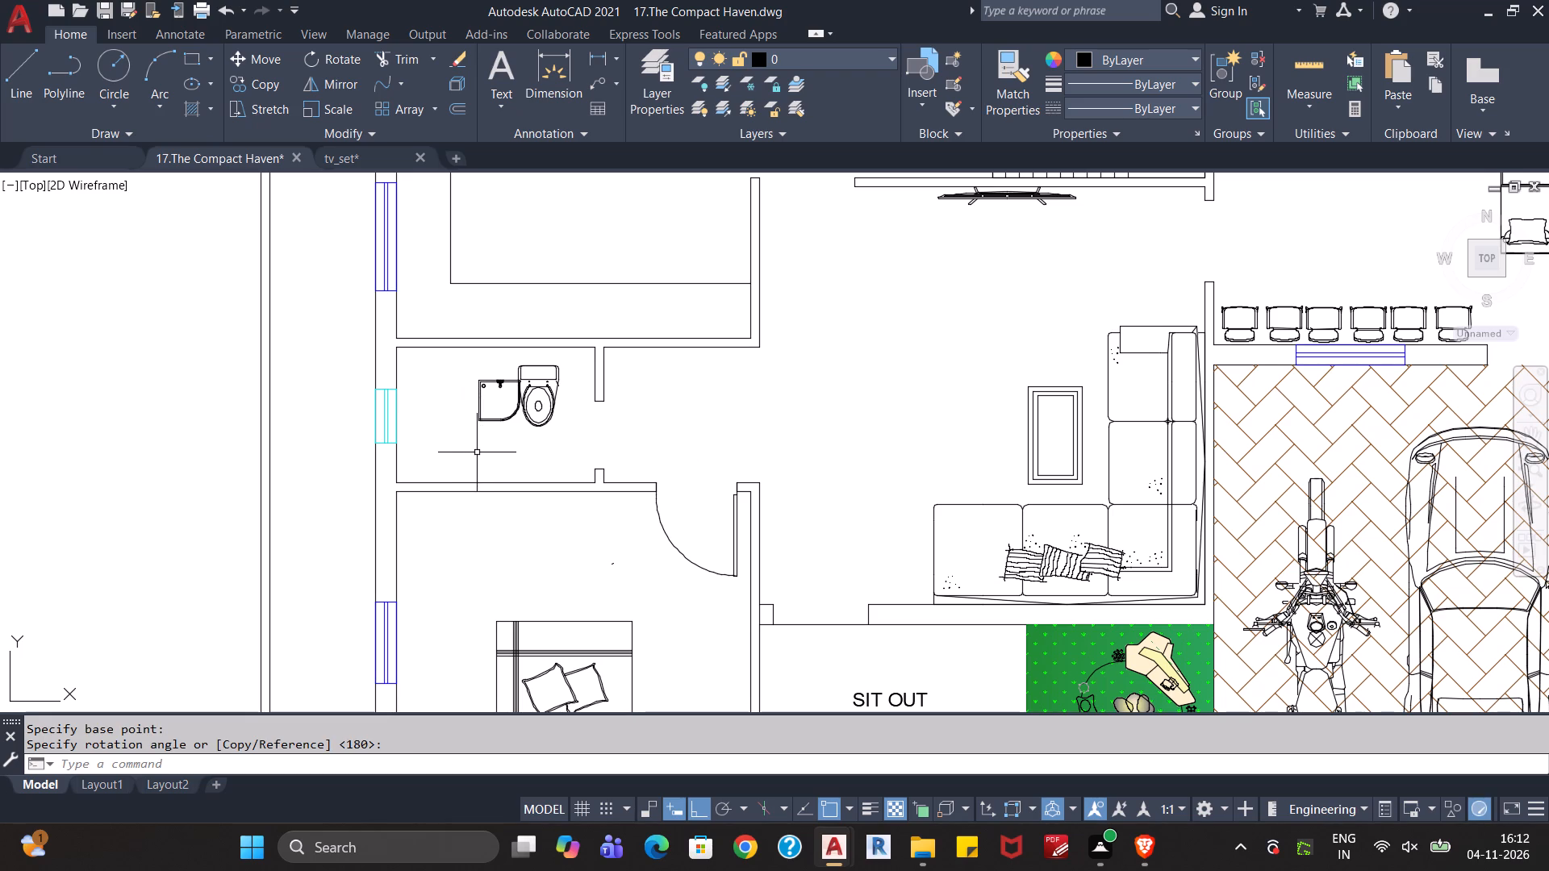
{"action": "key", "text": "Escape"}
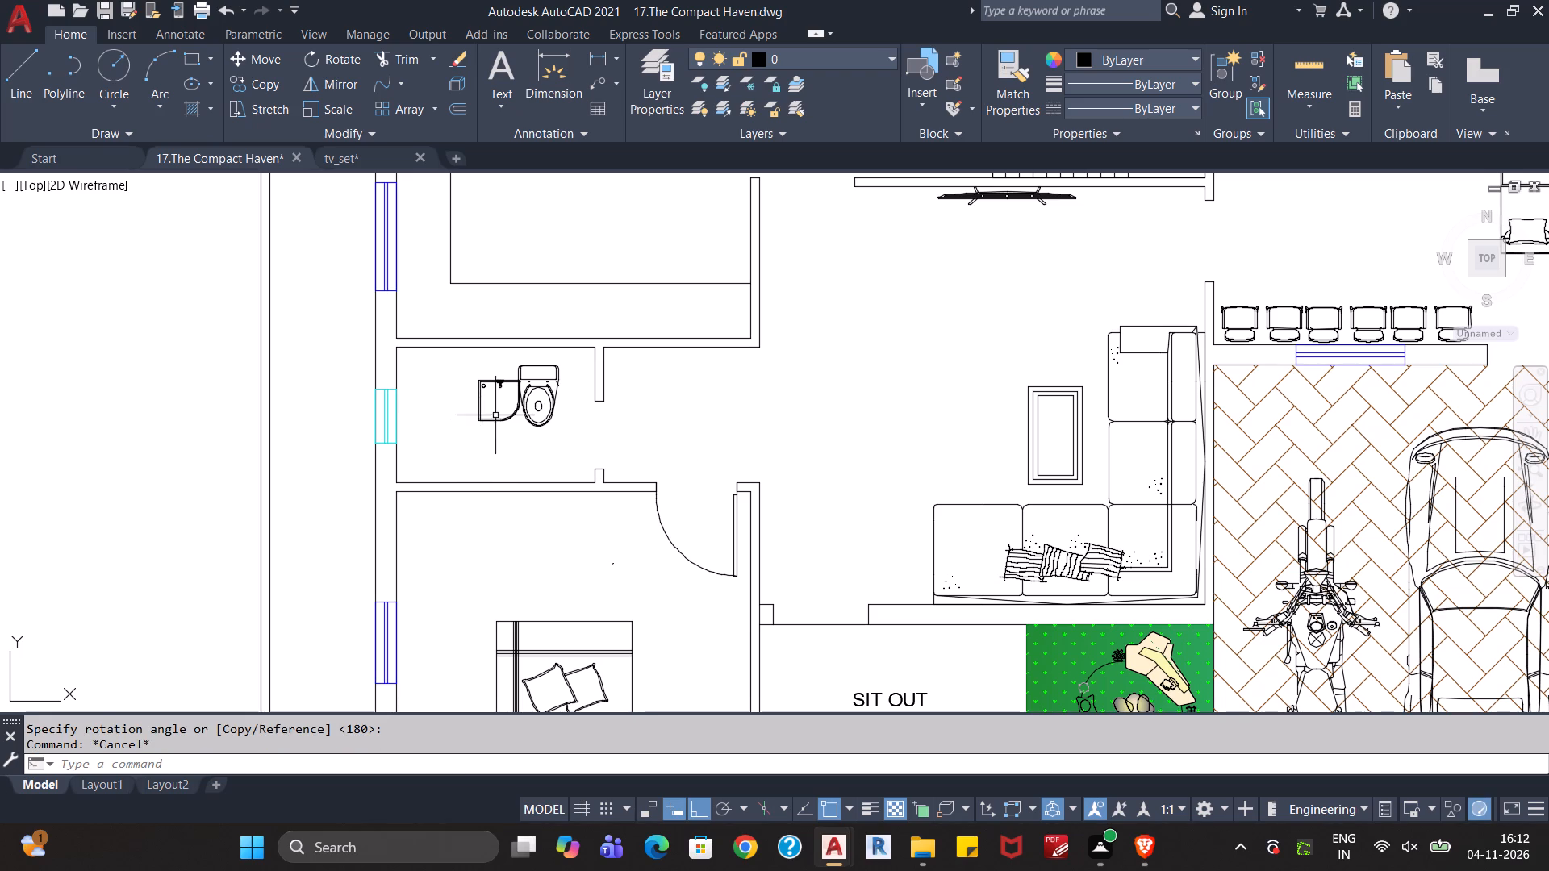
Scale the rotated corner shower up to about one and a half times its size, based at its southwest corner.
{"action": "left_click", "coordinate": [495, 407]}
{"action": "left_click", "coordinate": [470, 432]}
{"action": "type", "text": "SC"}
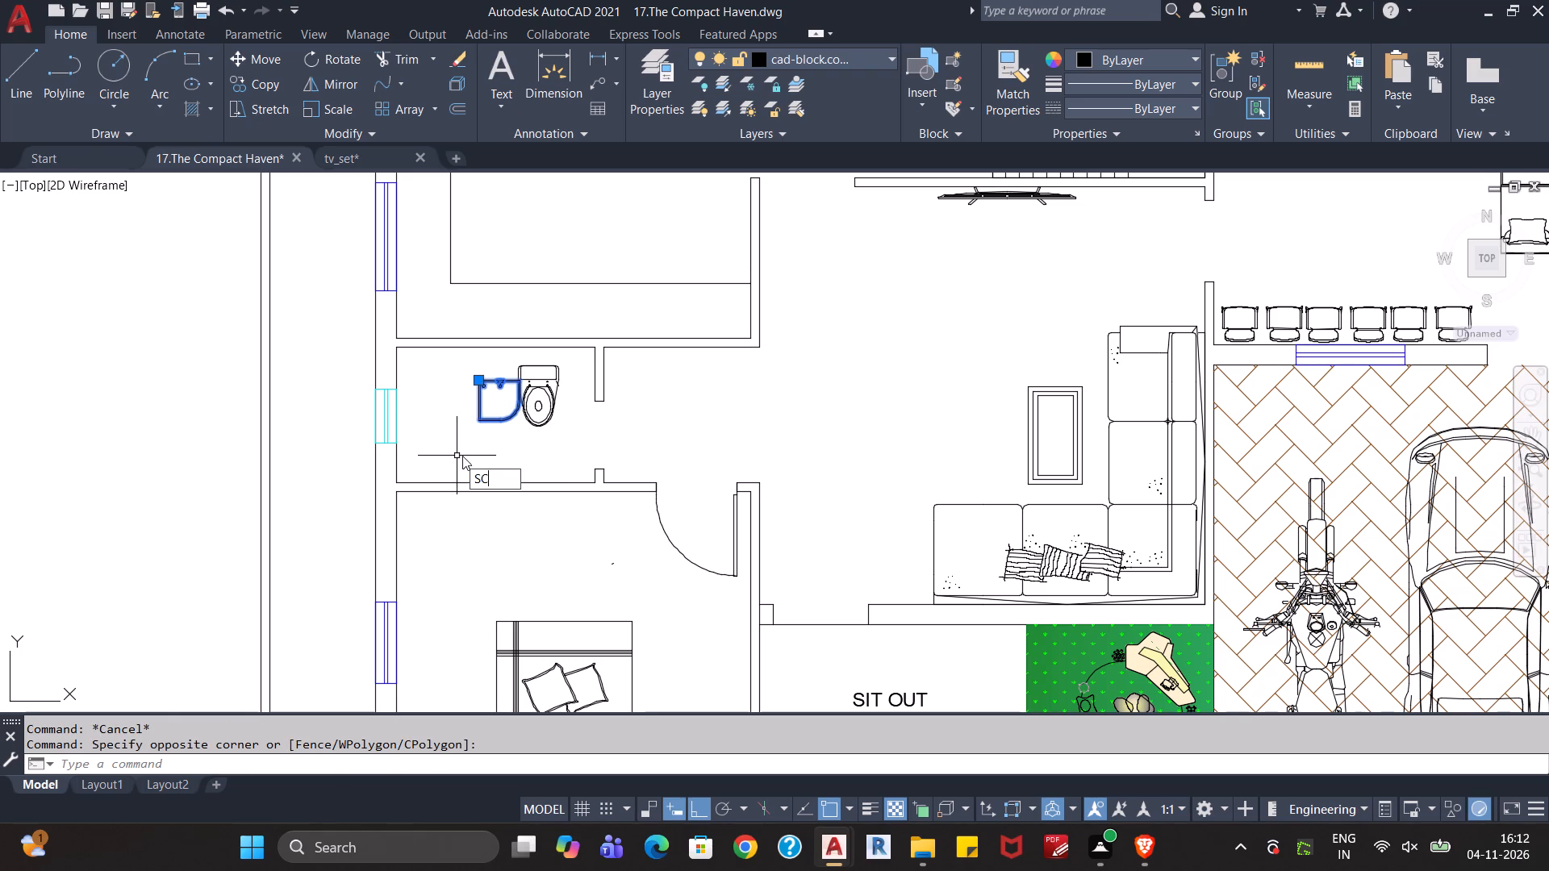
{"action": "key", "text": "Return"}
{"action": "left_click", "coordinate": [486, 421]}
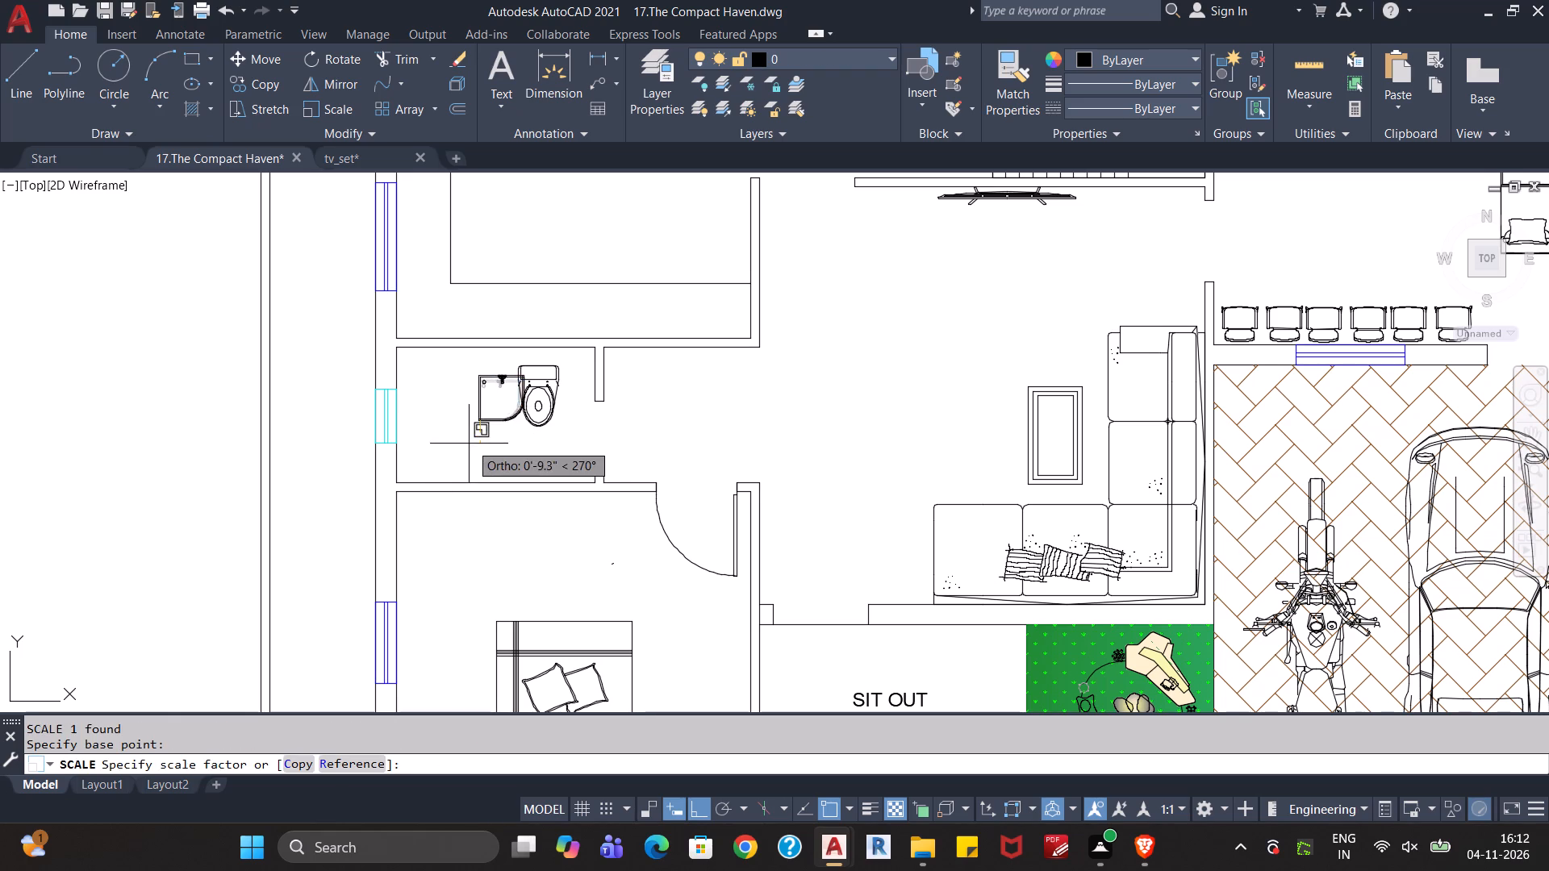
{"action": "left_click", "coordinate": [462, 451]}
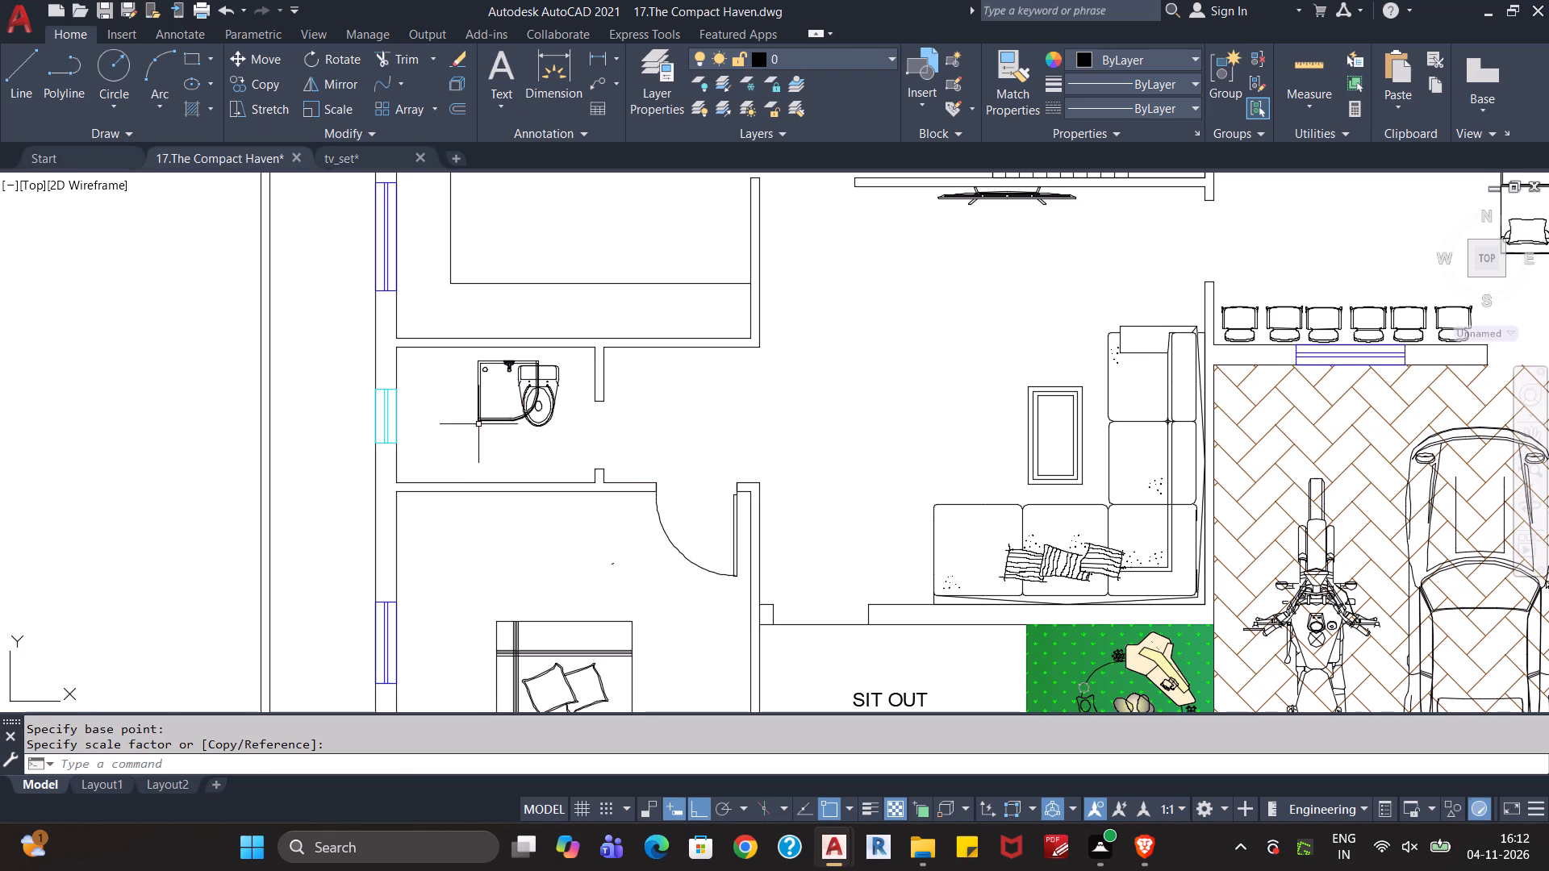
Move the corner shower by its northwest corner into the bathroom's inner northwest corner.
{"action": "left_click", "coordinate": [478, 413]}
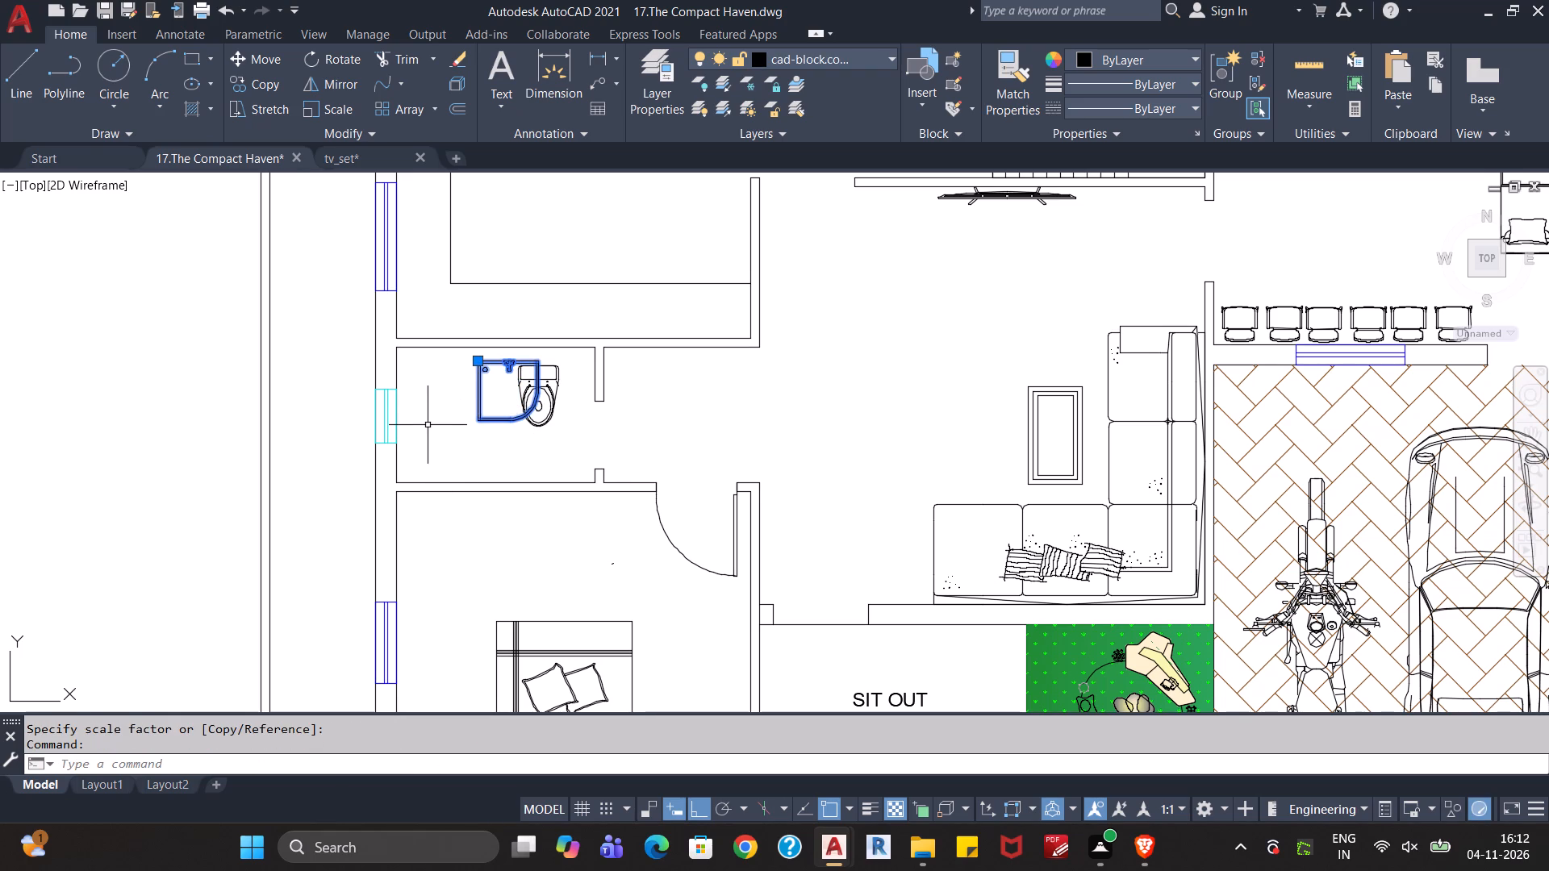
{"action": "key", "text": "m"}
{"action": "key", "text": "Return"}
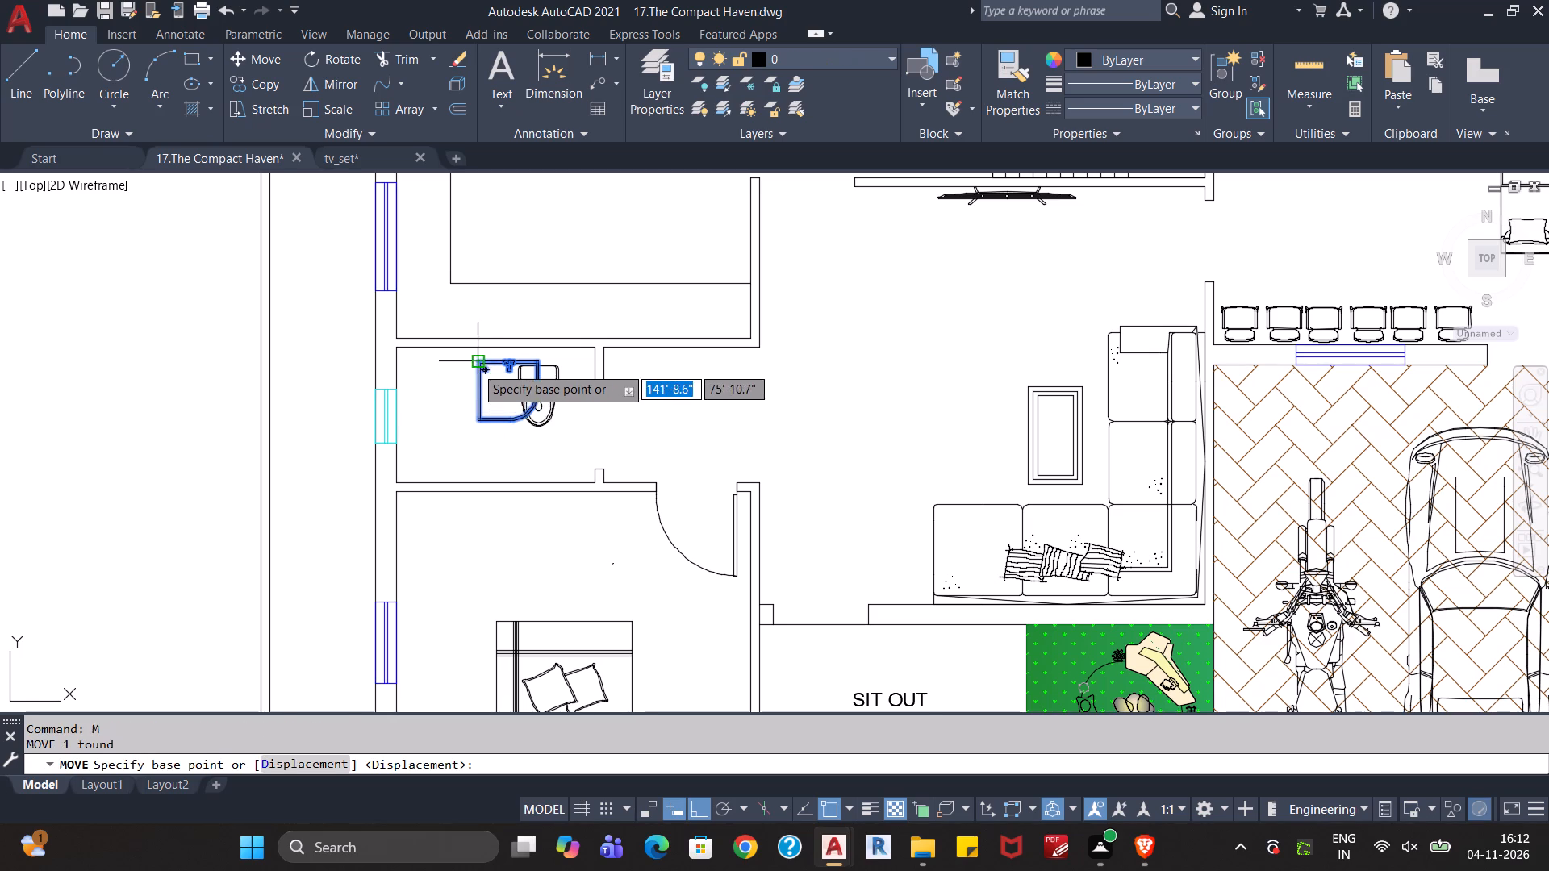
{"action": "scroll", "coordinate": [475, 366], "scroll_direction": "up", "scroll_amount": 3}
{"action": "left_click", "coordinate": [477, 348]}
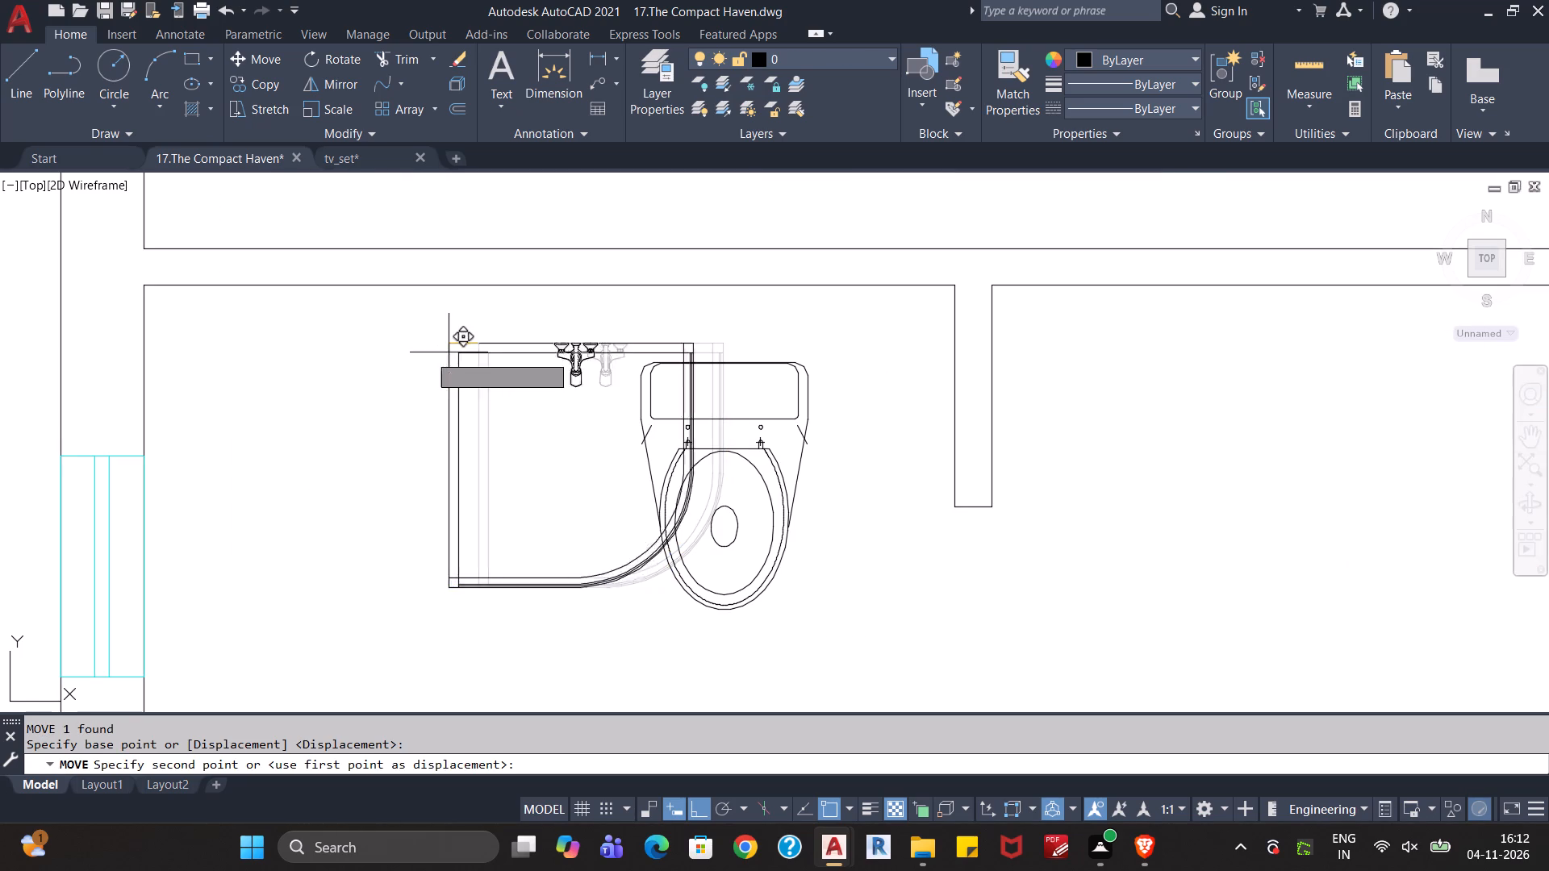
{"action": "left_click", "coordinate": [144, 286]}
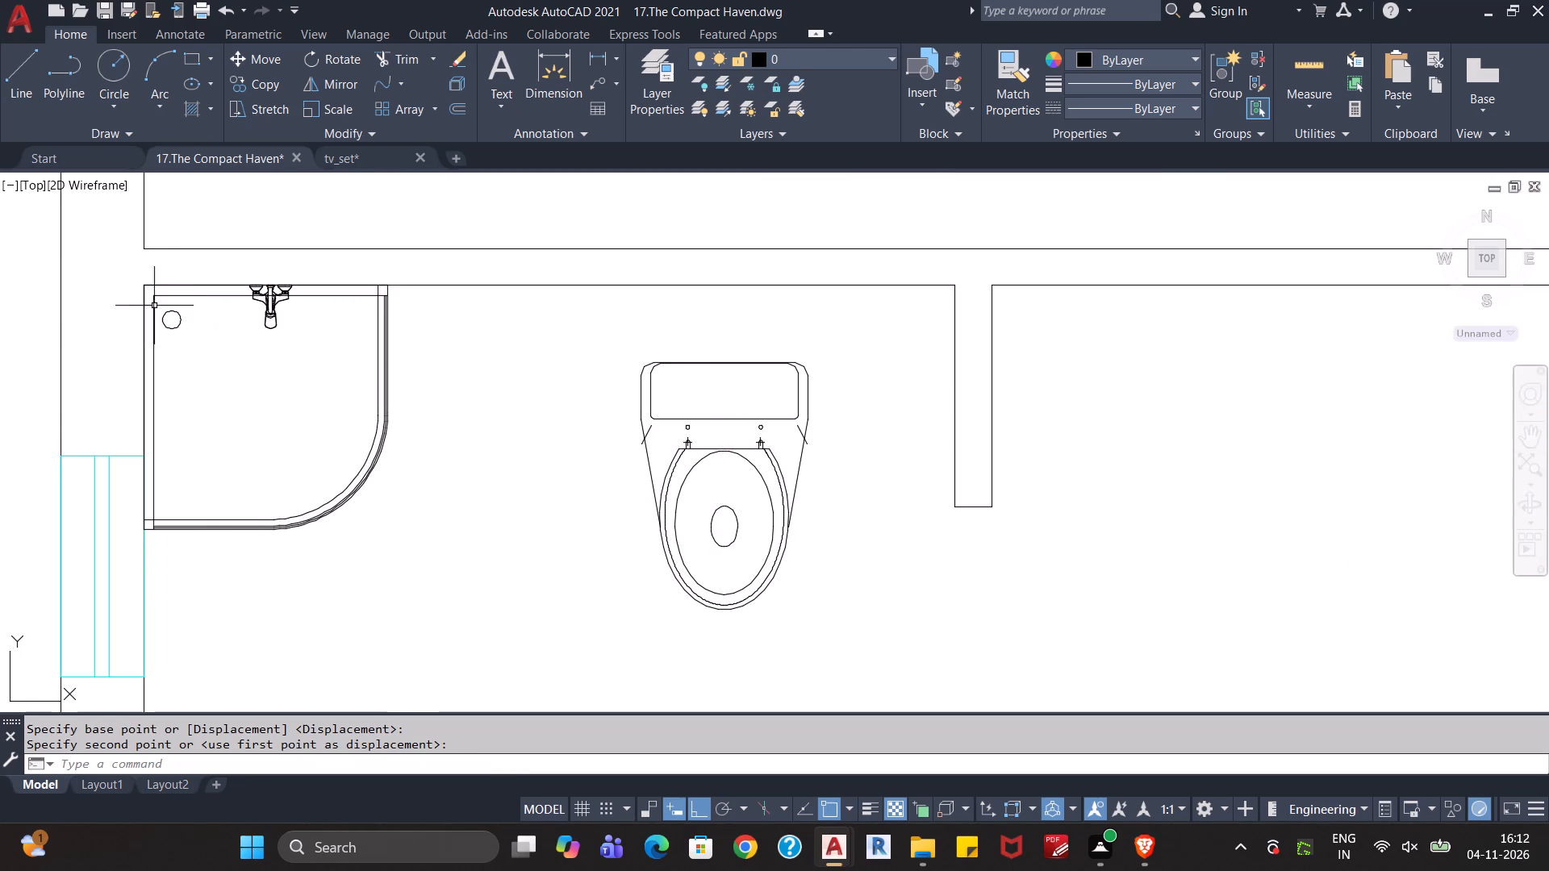
{"action": "key", "text": "Escape"}
{"action": "key", "text": "Escape"}
Cut the toilet block and paste it just east of the shower, with its tank against the bathroom's north wall.
{"action": "scroll", "coordinate": [396, 443], "scroll_direction": "down", "scroll_amount": 2}
{"action": "middle_click_drag", "start_coordinate": [457, 487], "coordinate": [455, 473]}
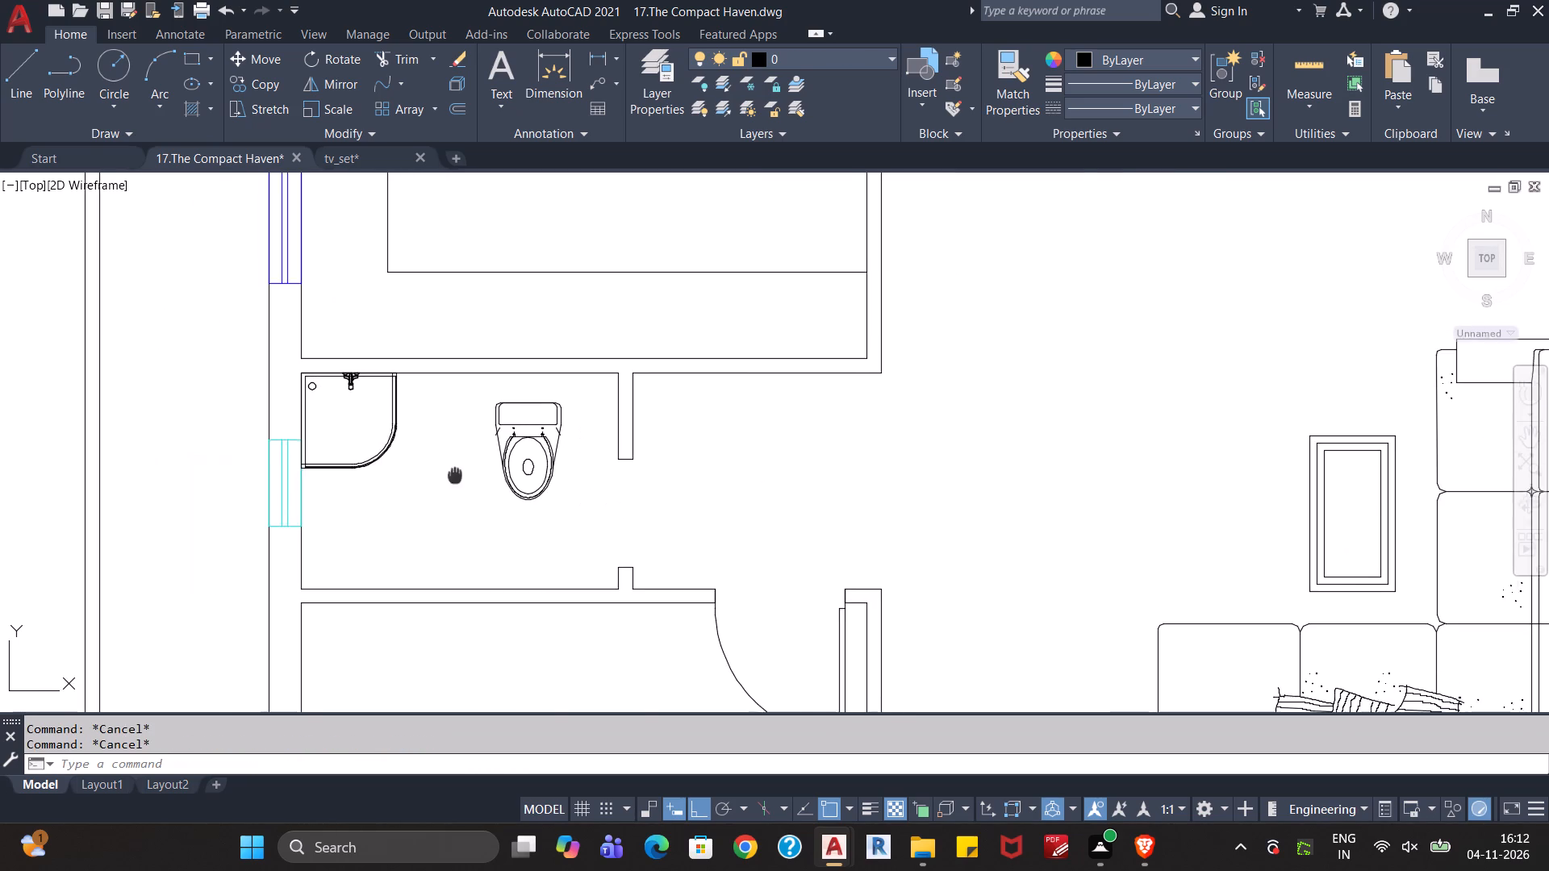
{"action": "middle_click_drag", "start_coordinate": [455, 473], "coordinate": [449, 452]}
{"action": "scroll", "coordinate": [450, 453], "scroll_direction": "down", "scroll_amount": 1}
{"action": "middle_click_drag", "start_coordinate": [464, 481], "coordinate": [440, 443]}
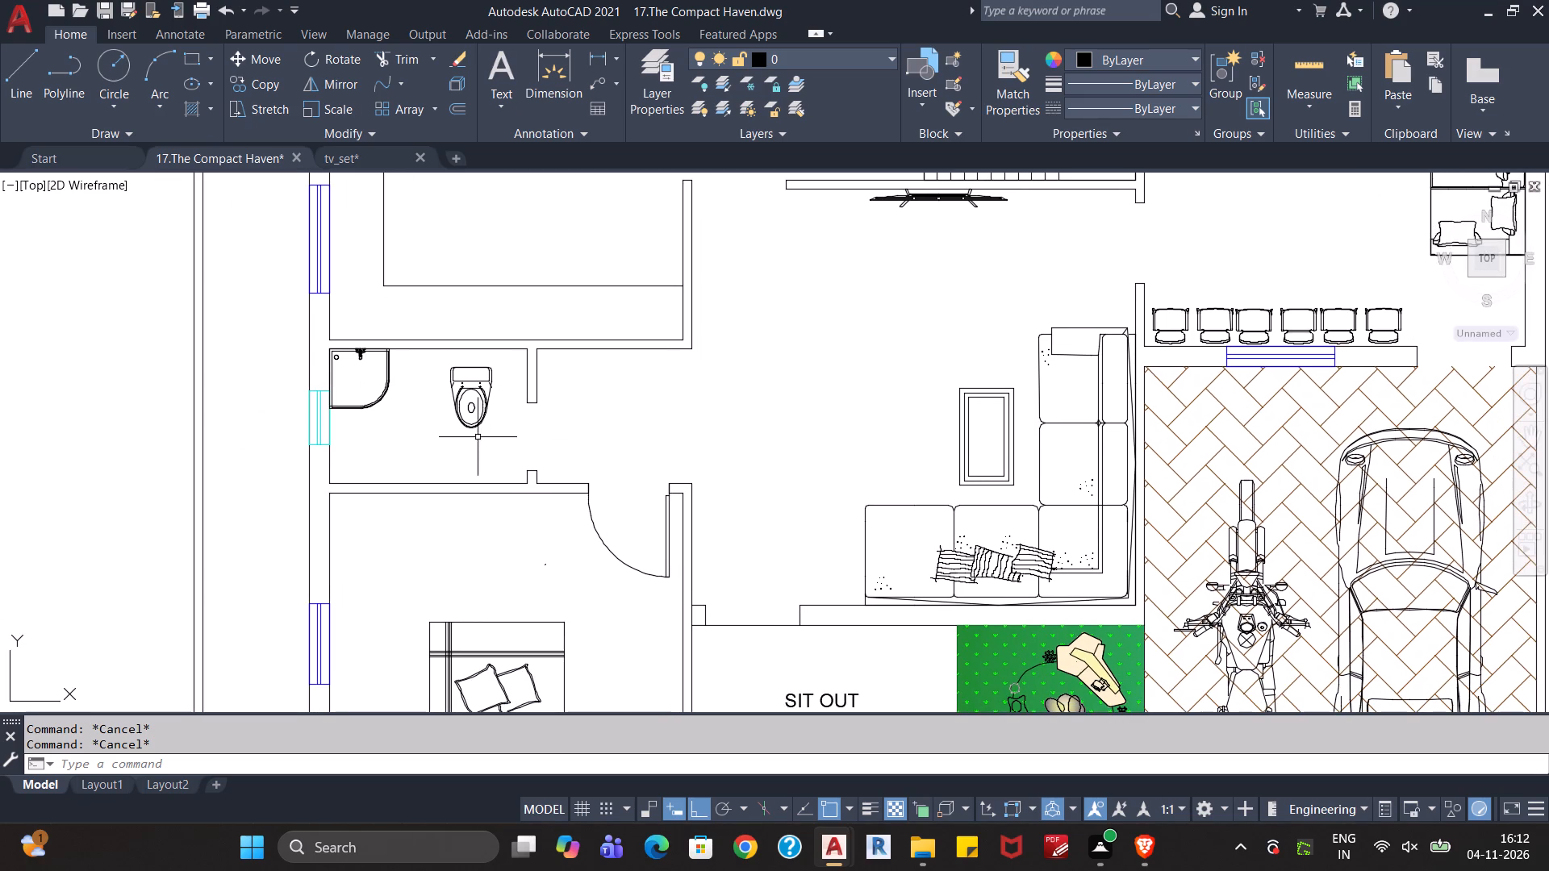
{"action": "left_click", "coordinate": [476, 369]}
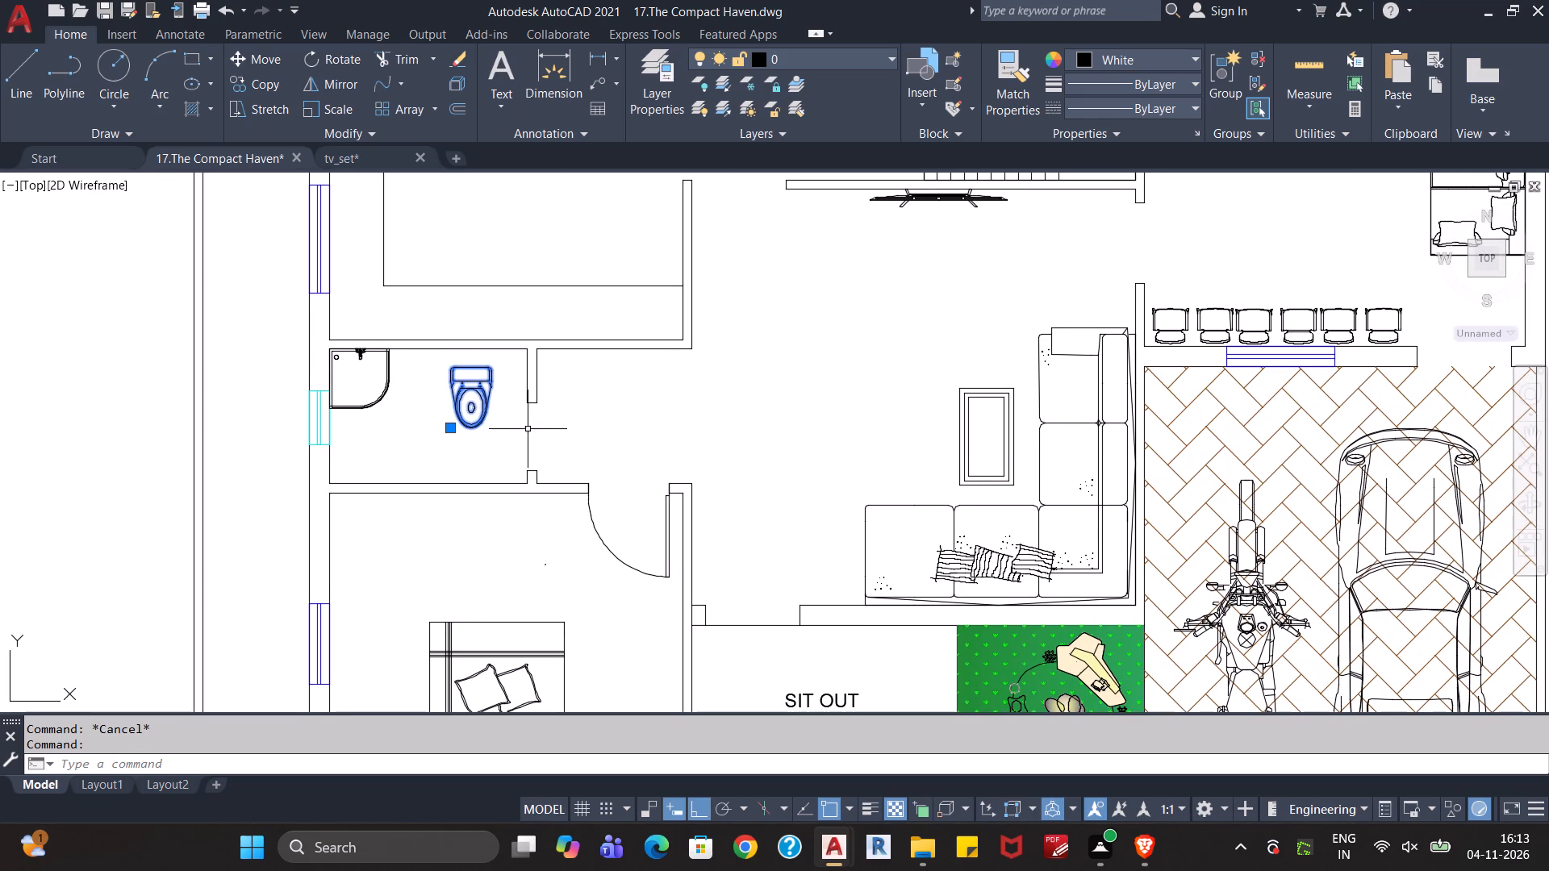
{"action": "key", "text": "ctrl+x"}
{"action": "key", "text": "ctrl+v"}
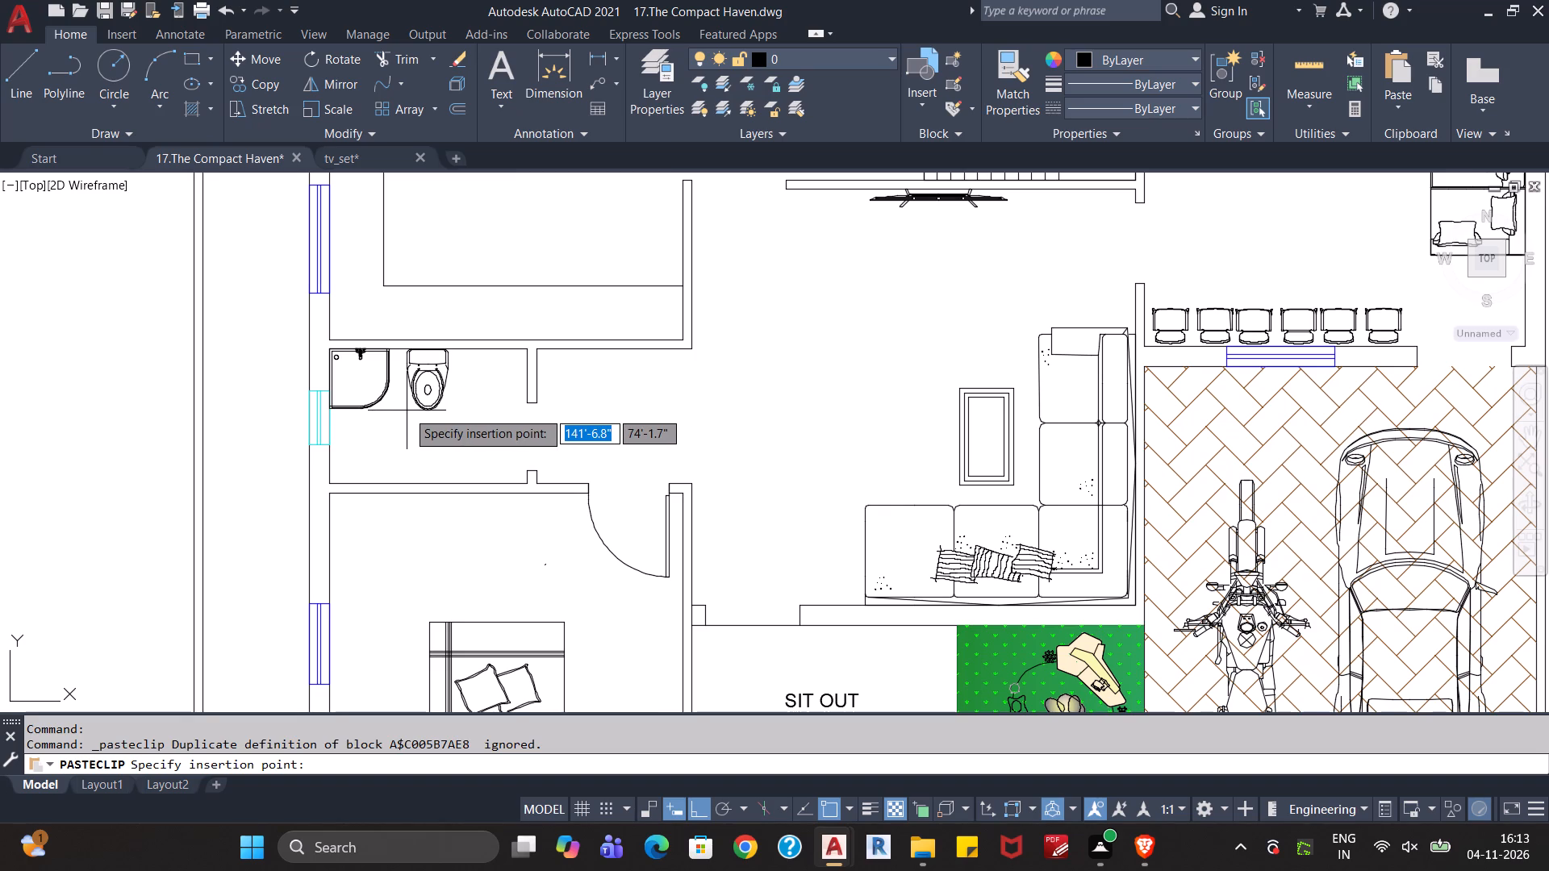
{"action": "scroll", "coordinate": [407, 410], "scroll_direction": "up", "scroll_amount": 4}
{"action": "middle_click_drag", "start_coordinate": [407, 410], "coordinate": [370, 561]}
{"action": "scroll", "coordinate": [380, 511], "scroll_direction": "down", "scroll_amount": 1}
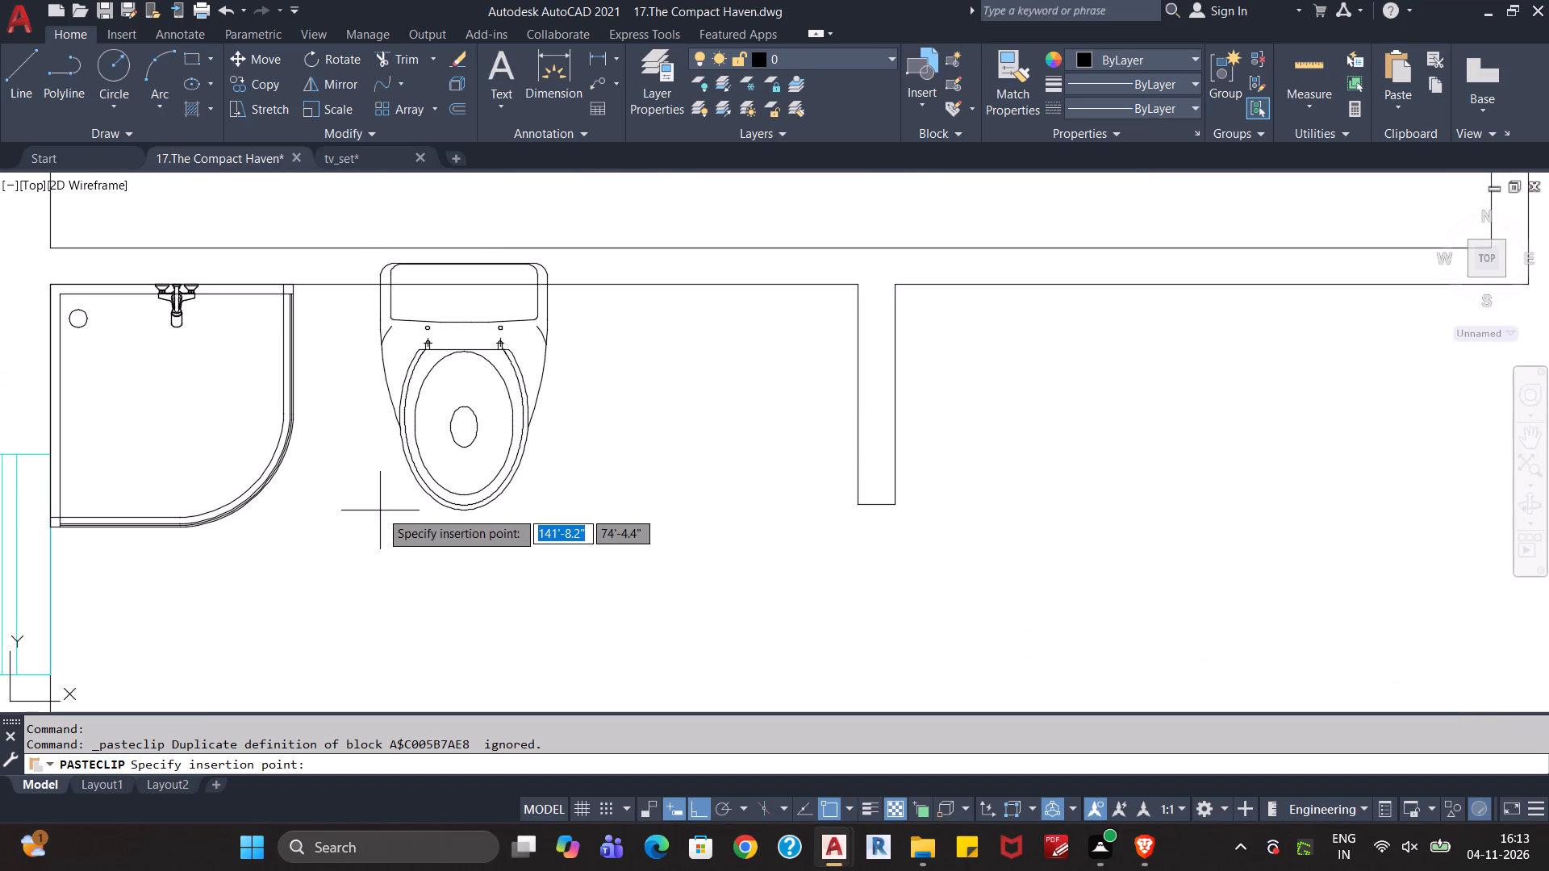
{"action": "middle_click_drag", "start_coordinate": [380, 513], "coordinate": [369, 572]}
{"action": "scroll", "coordinate": [377, 539], "scroll_direction": "down", "scroll_amount": 1}
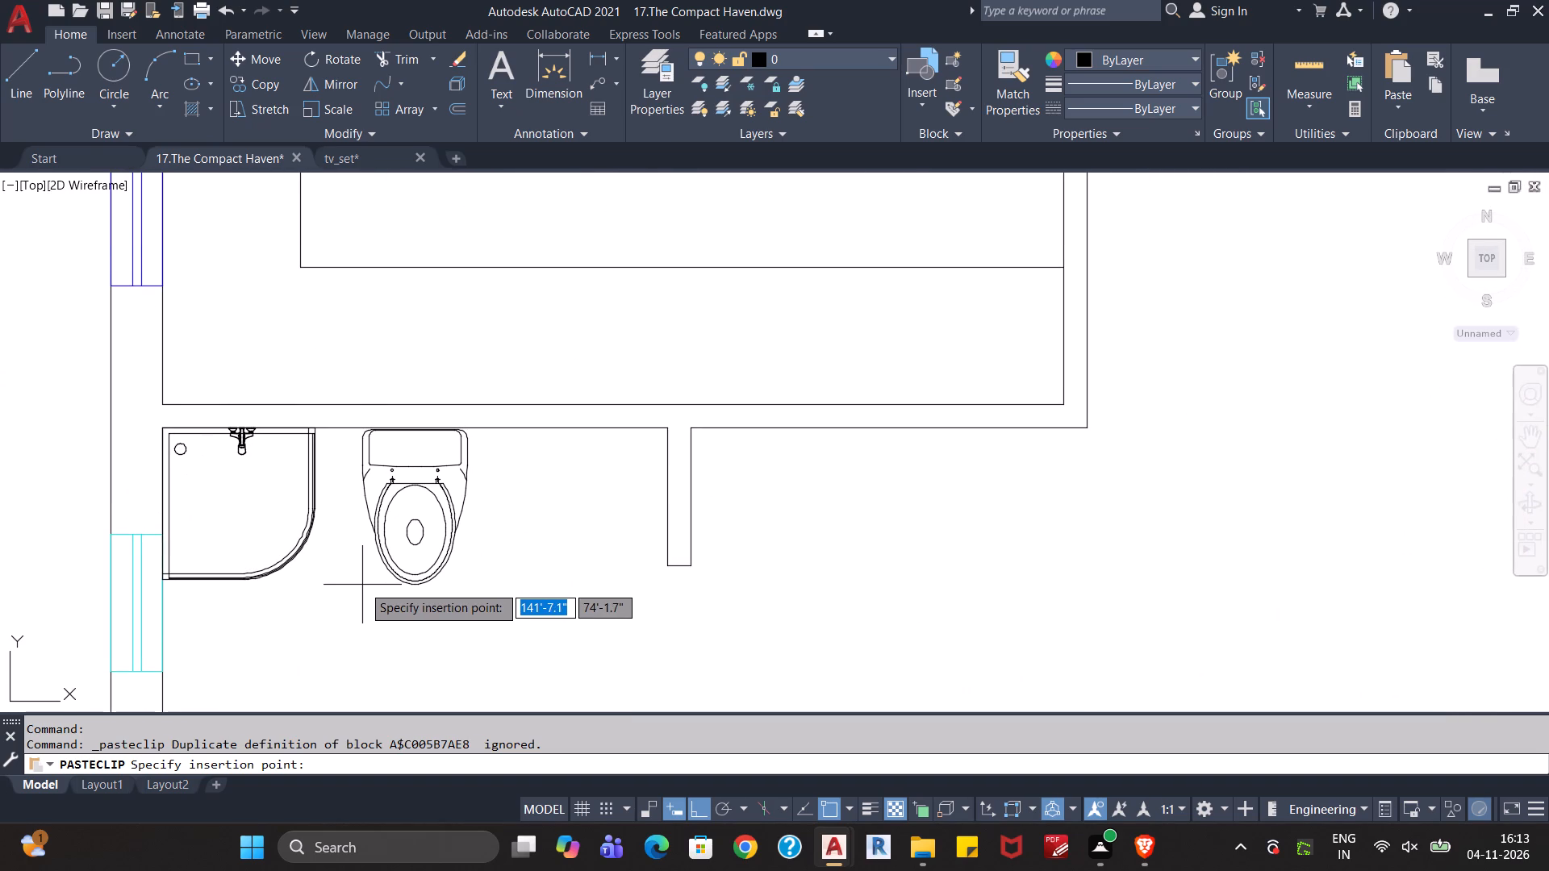
{"action": "left_click", "coordinate": [362, 583]}
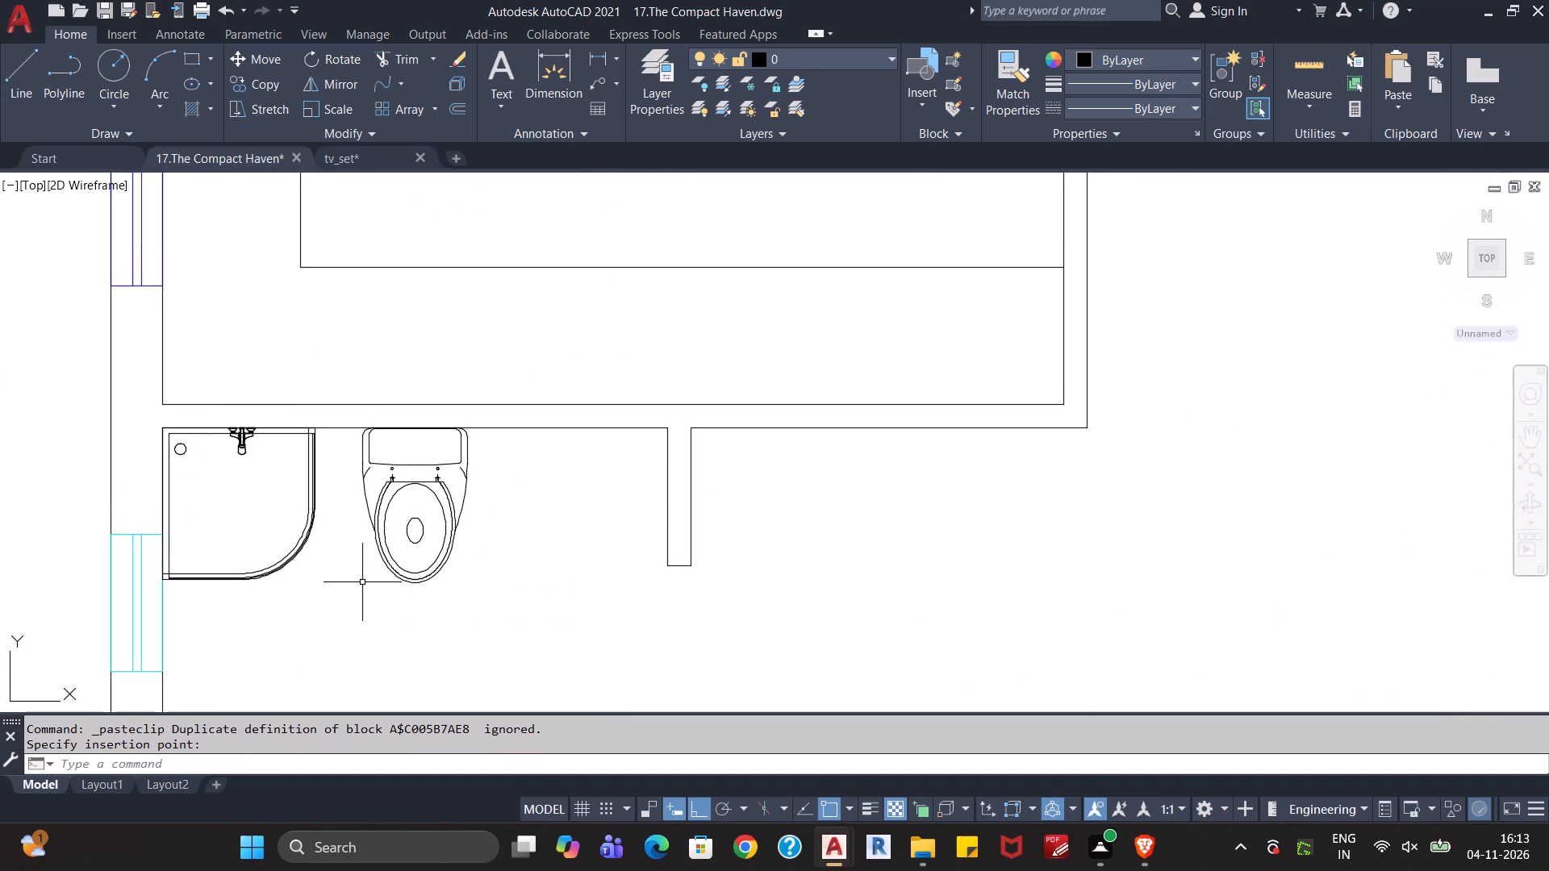
Examine the bathroom's fixture layout and its doorway within the whole floor plan.
{"action": "middle_click_drag", "start_coordinate": [566, 543], "coordinate": [535, 498]}
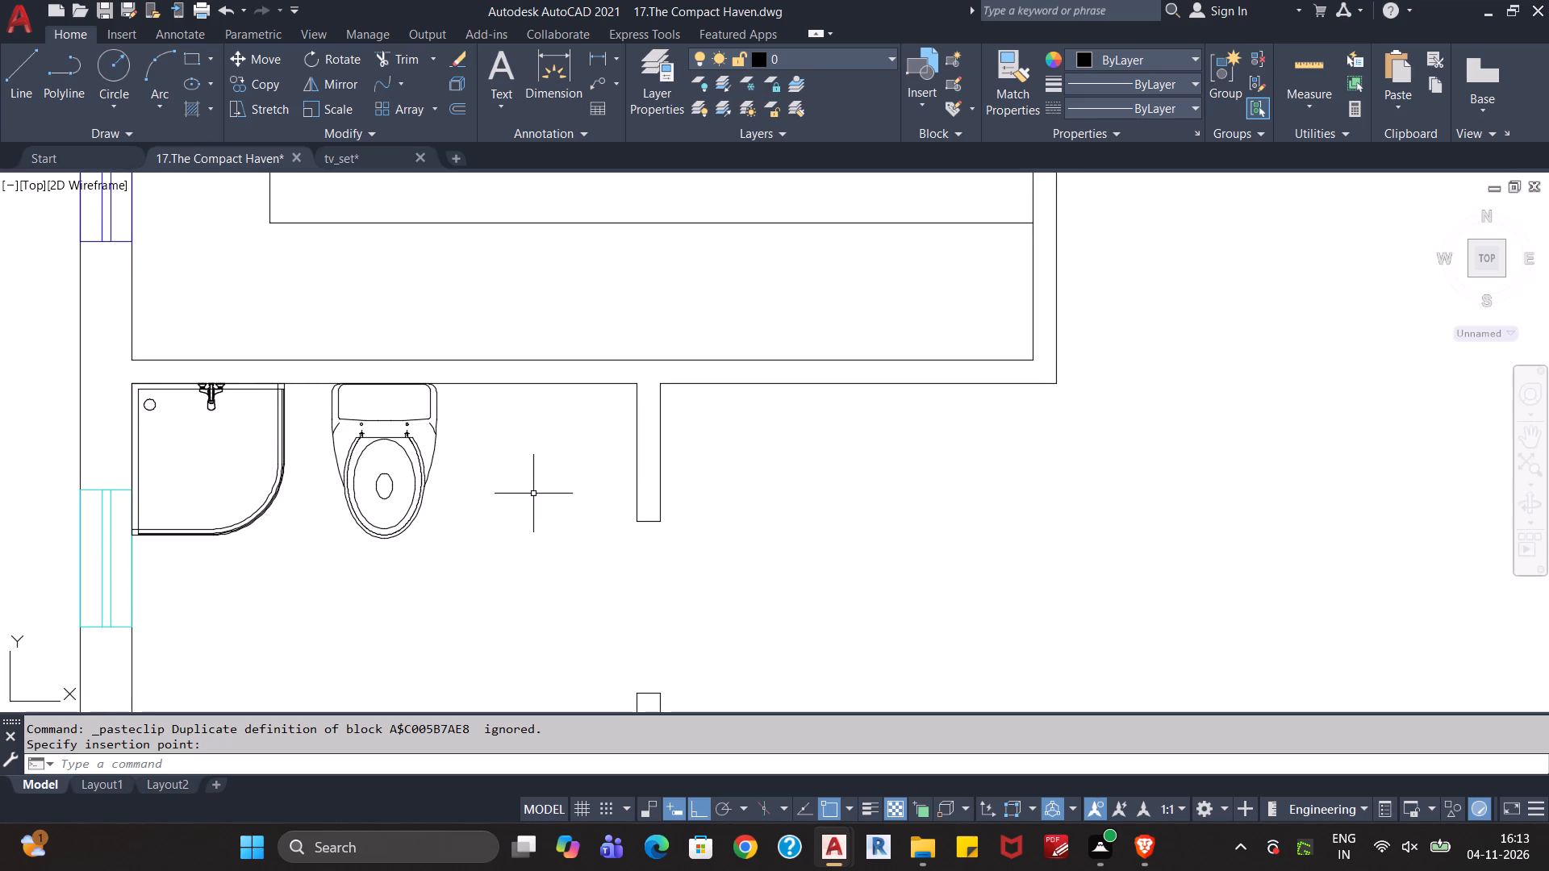
{"action": "middle_click_drag", "start_coordinate": [554, 527], "coordinate": [535, 490]}
{"action": "scroll", "coordinate": [541, 498], "scroll_direction": "down", "scroll_amount": 1}
{"action": "middle_click_drag", "start_coordinate": [580, 539], "coordinate": [559, 507]}
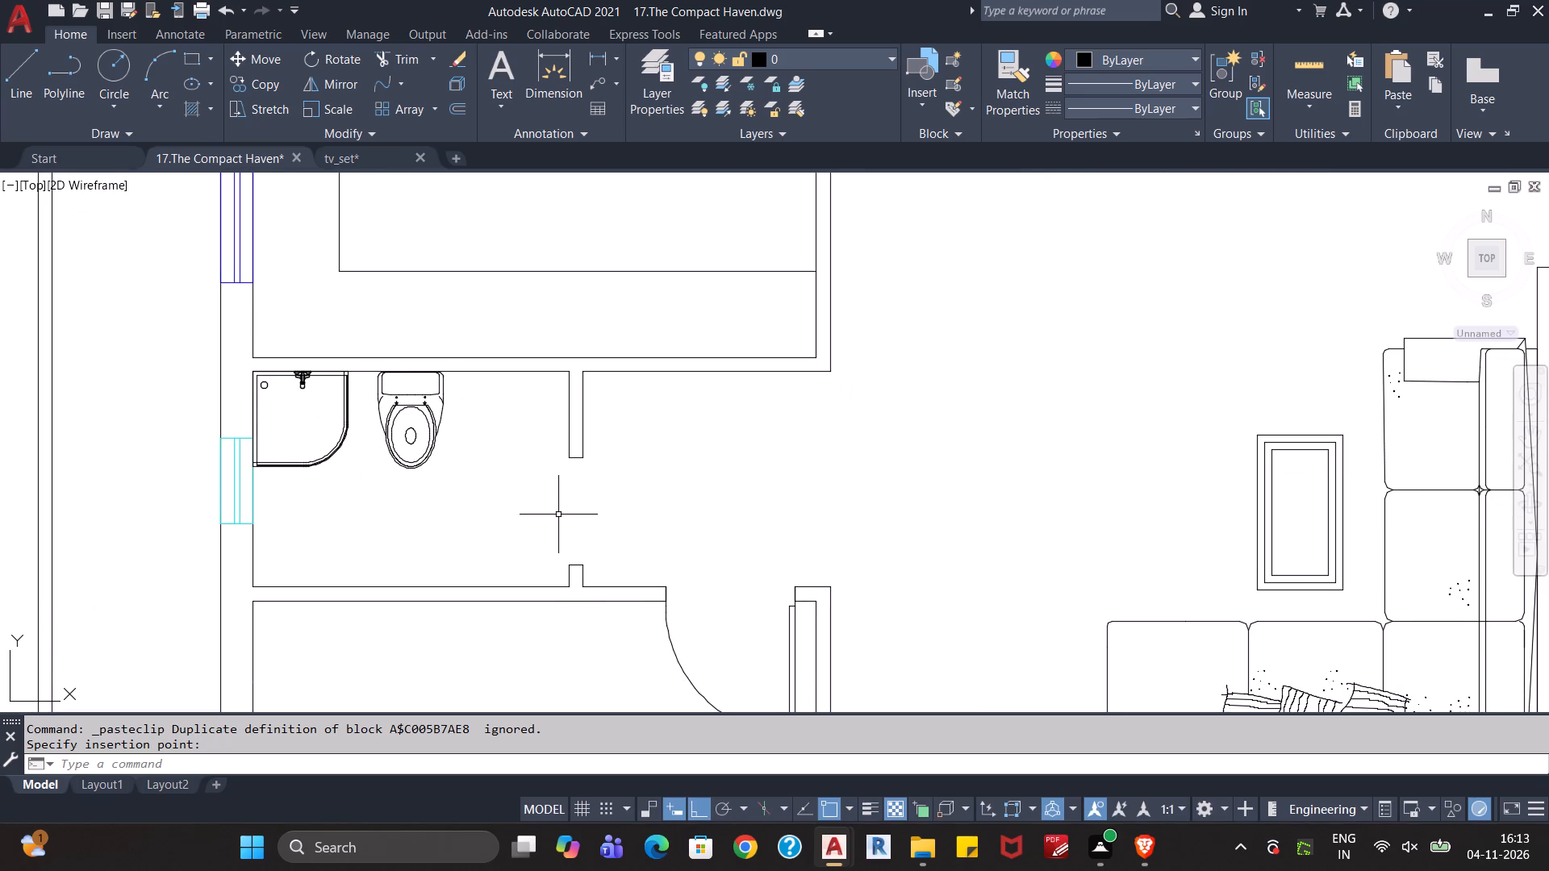
{"action": "scroll", "coordinate": [558, 516], "scroll_direction": "down", "scroll_amount": 1}
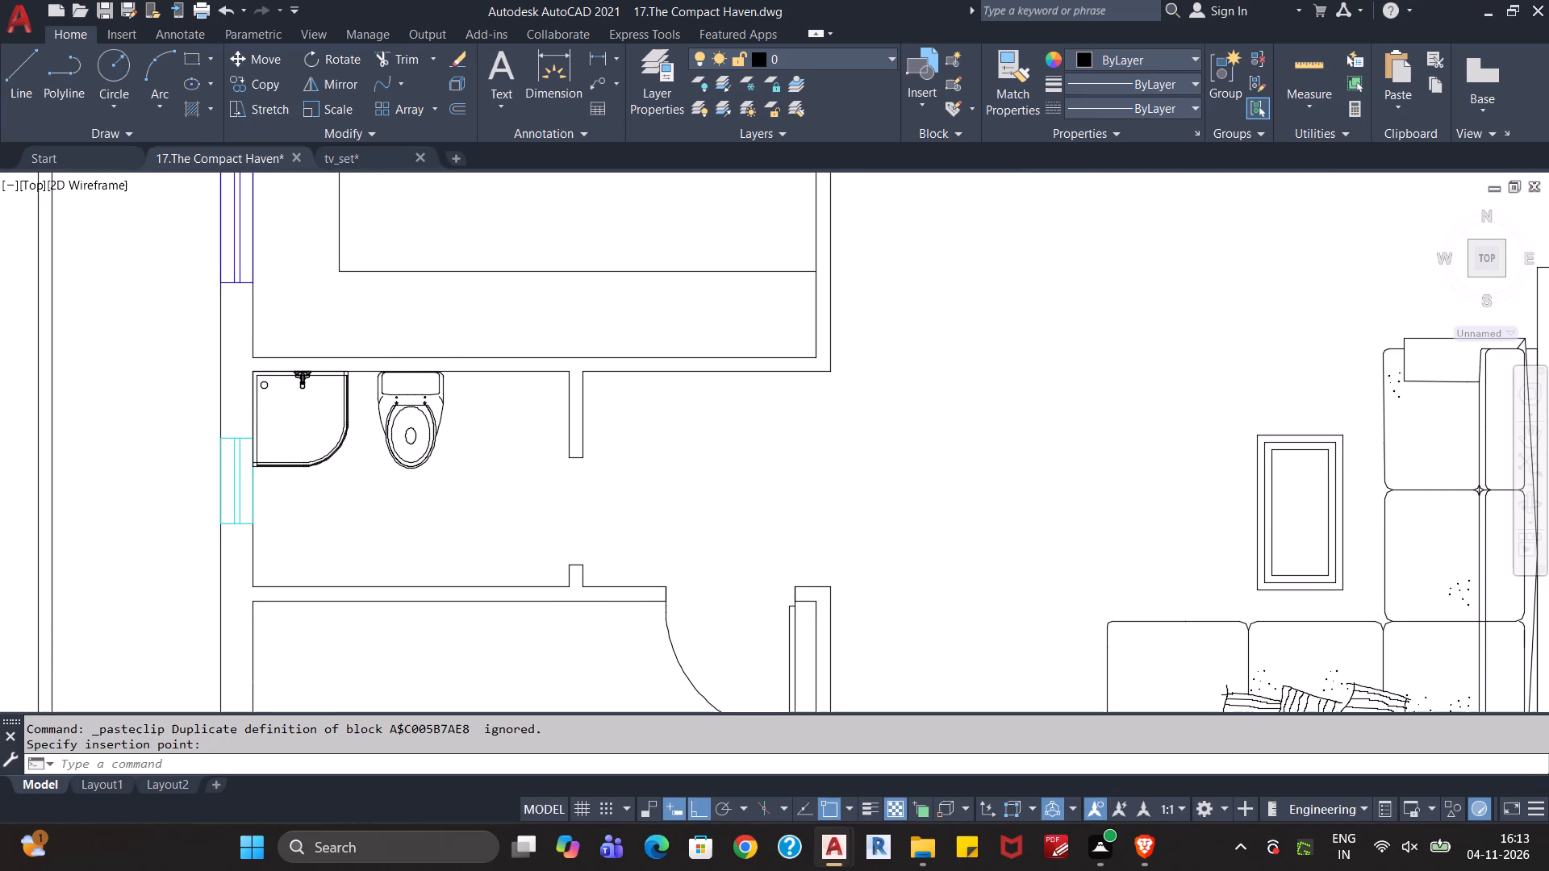
{"action": "scroll", "coordinate": [558, 516], "scroll_direction": "down", "scroll_amount": 3}
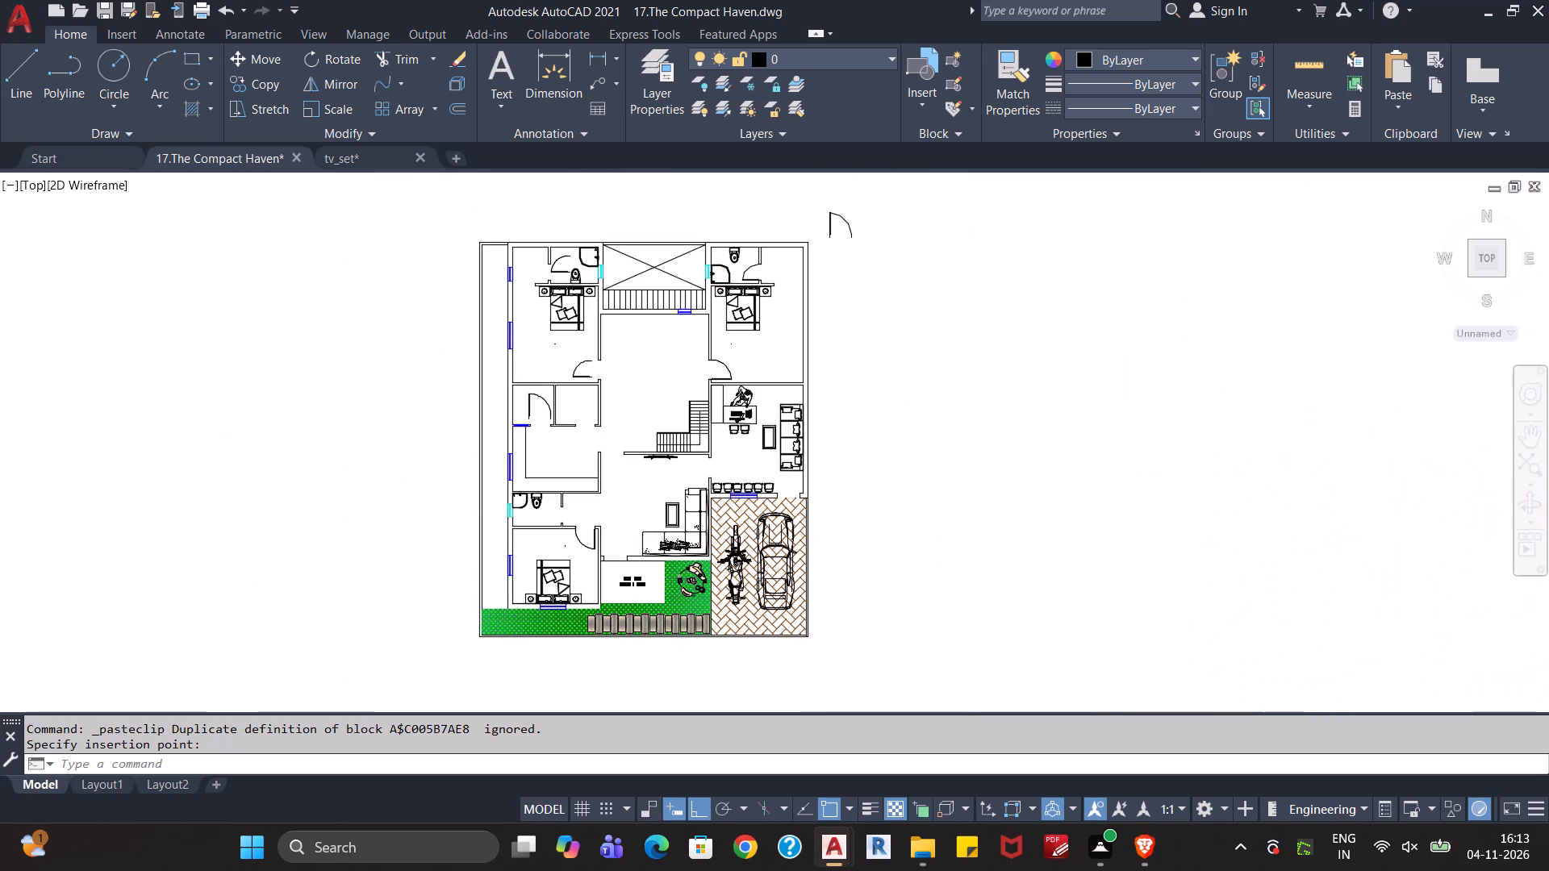
{"action": "scroll", "coordinate": [558, 516], "scroll_direction": "down", "scroll_amount": 1}
{"action": "scroll", "coordinate": [558, 516], "scroll_direction": "up", "scroll_amount": 1}
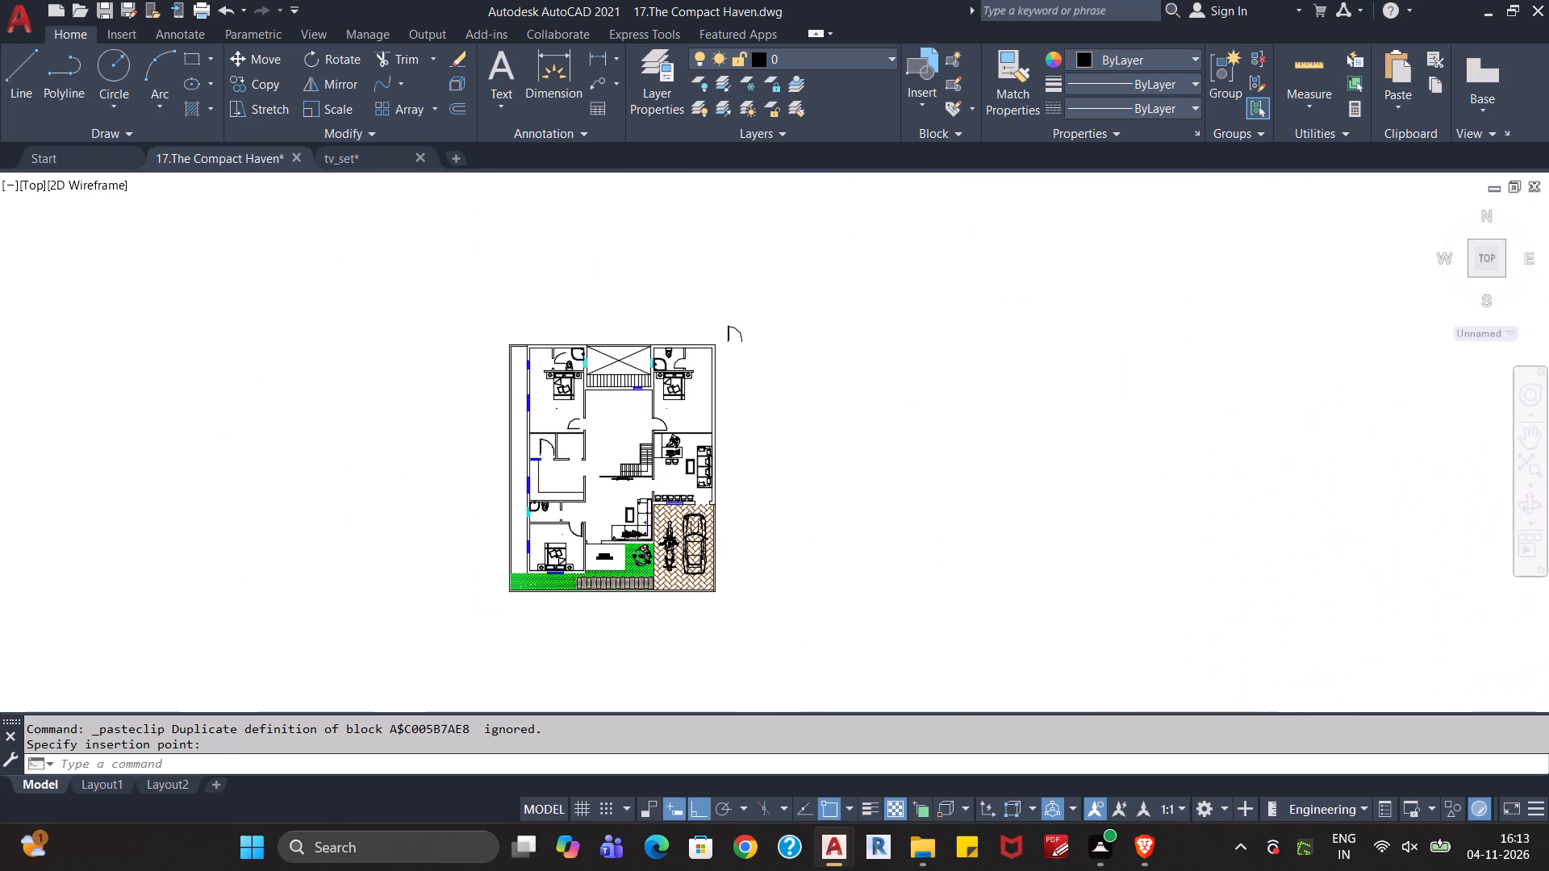
{"action": "scroll", "coordinate": [558, 516], "scroll_direction": "up", "scroll_amount": 2}
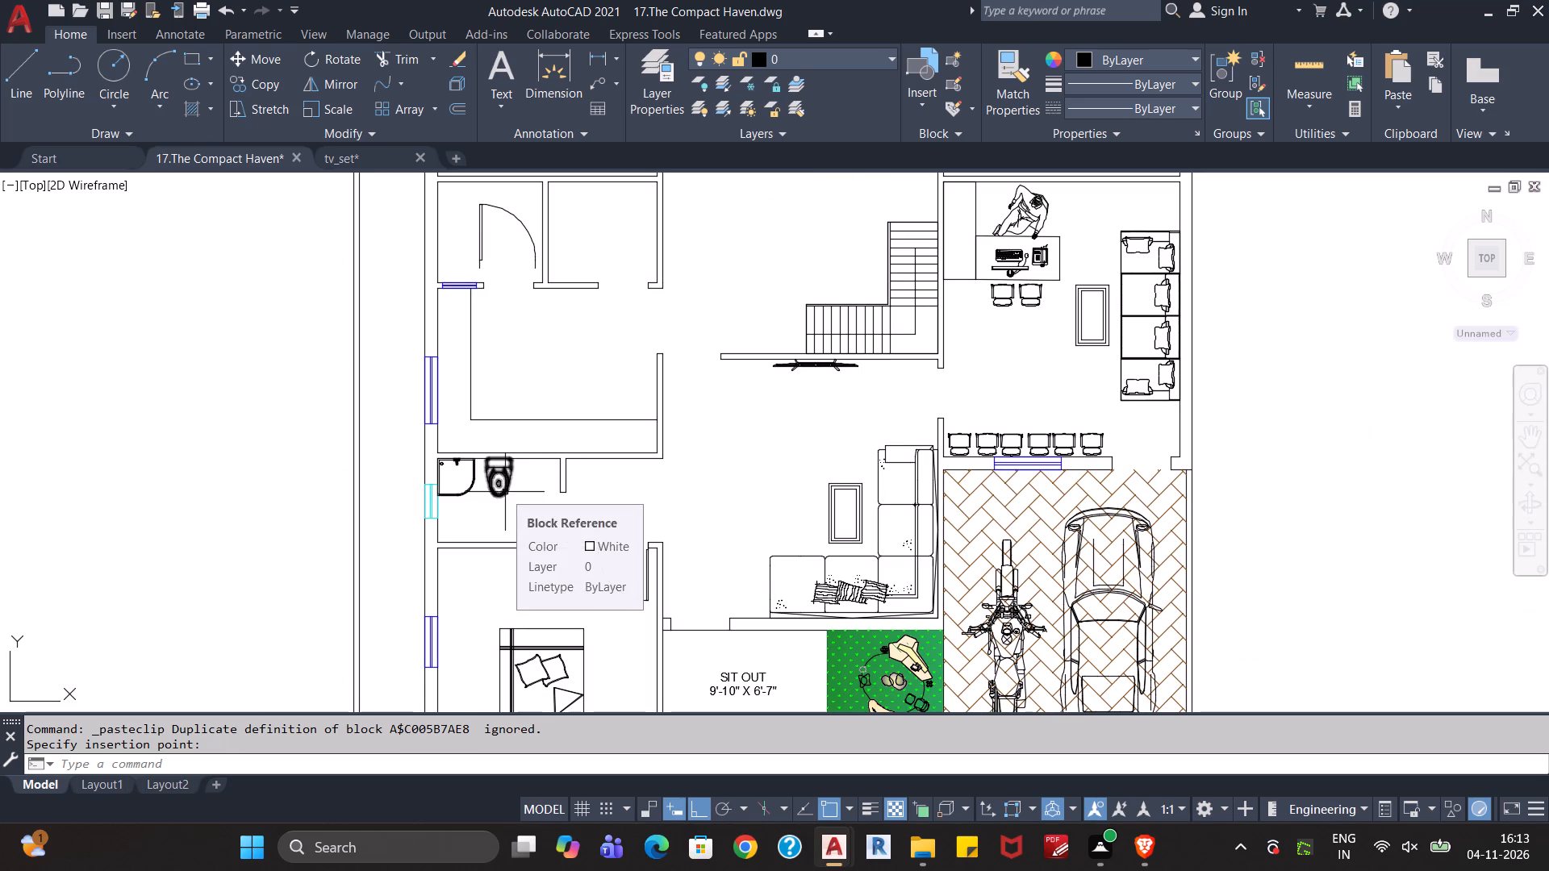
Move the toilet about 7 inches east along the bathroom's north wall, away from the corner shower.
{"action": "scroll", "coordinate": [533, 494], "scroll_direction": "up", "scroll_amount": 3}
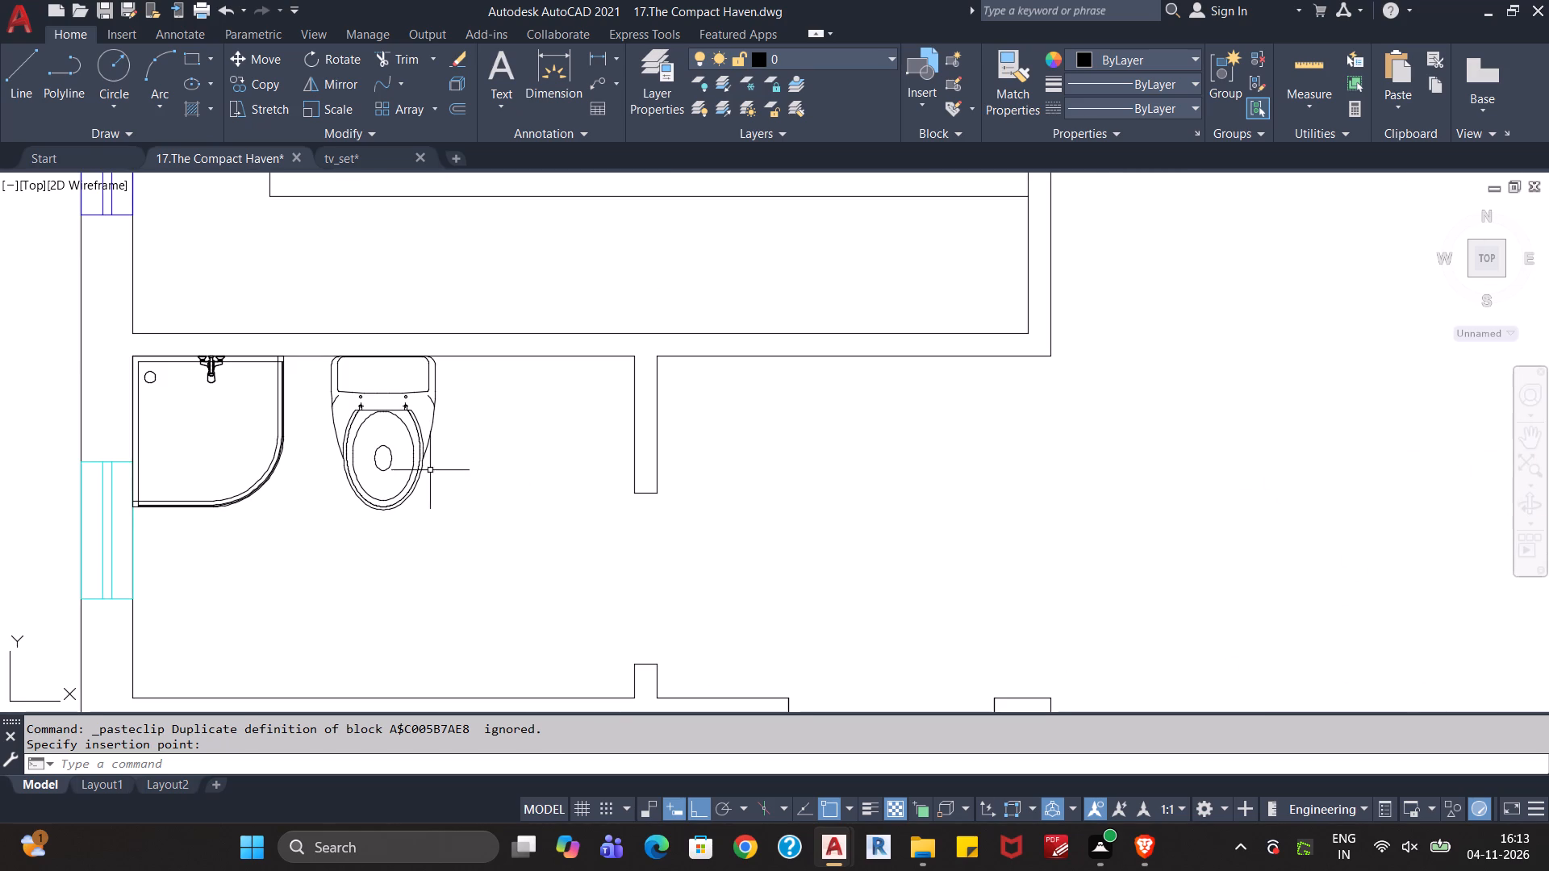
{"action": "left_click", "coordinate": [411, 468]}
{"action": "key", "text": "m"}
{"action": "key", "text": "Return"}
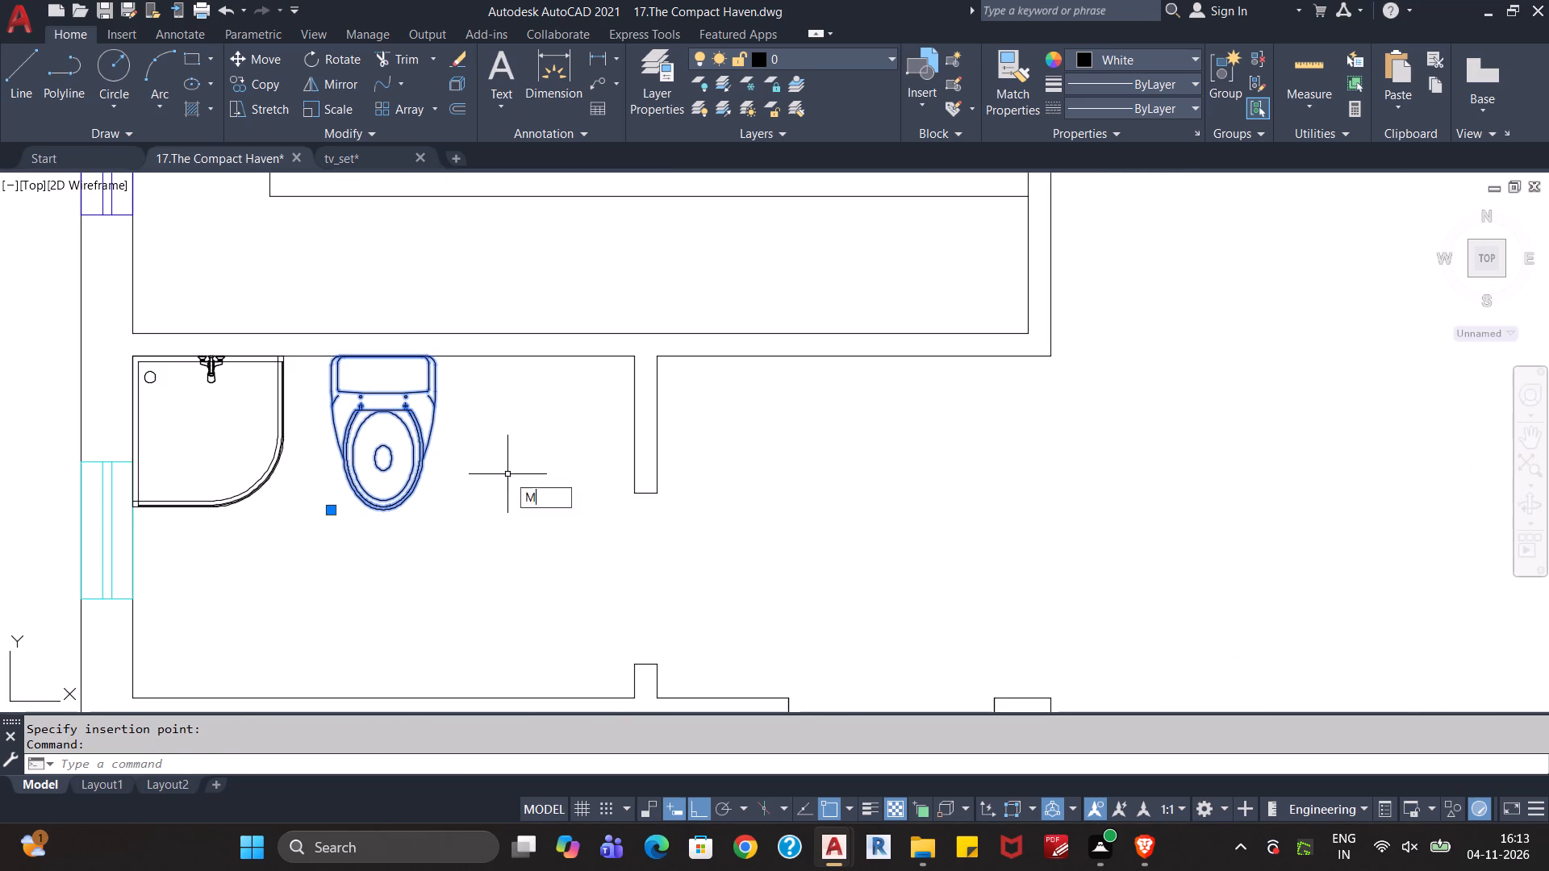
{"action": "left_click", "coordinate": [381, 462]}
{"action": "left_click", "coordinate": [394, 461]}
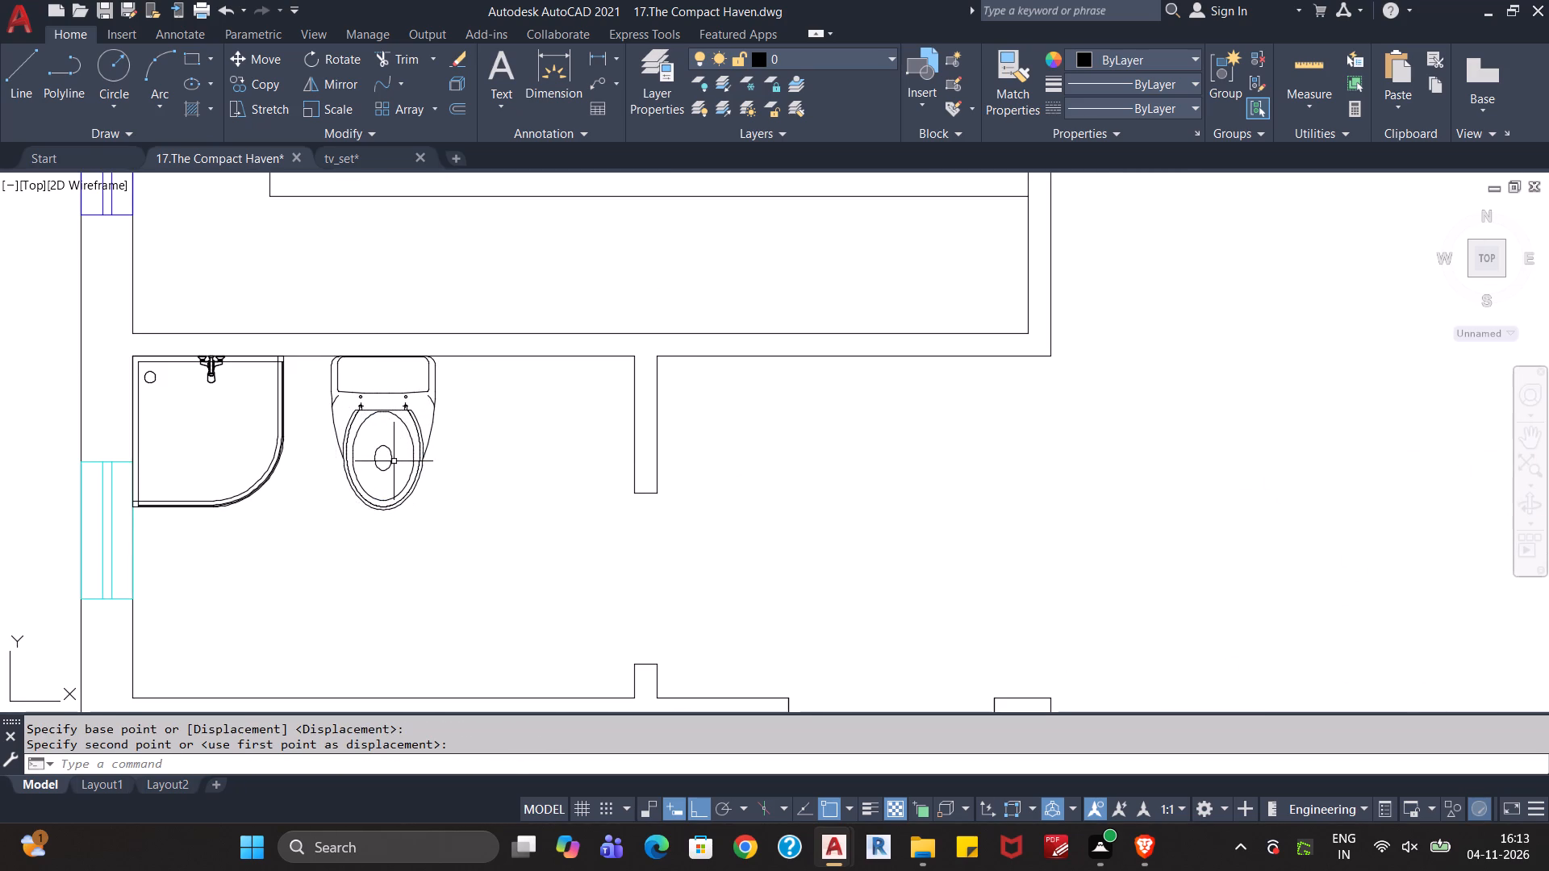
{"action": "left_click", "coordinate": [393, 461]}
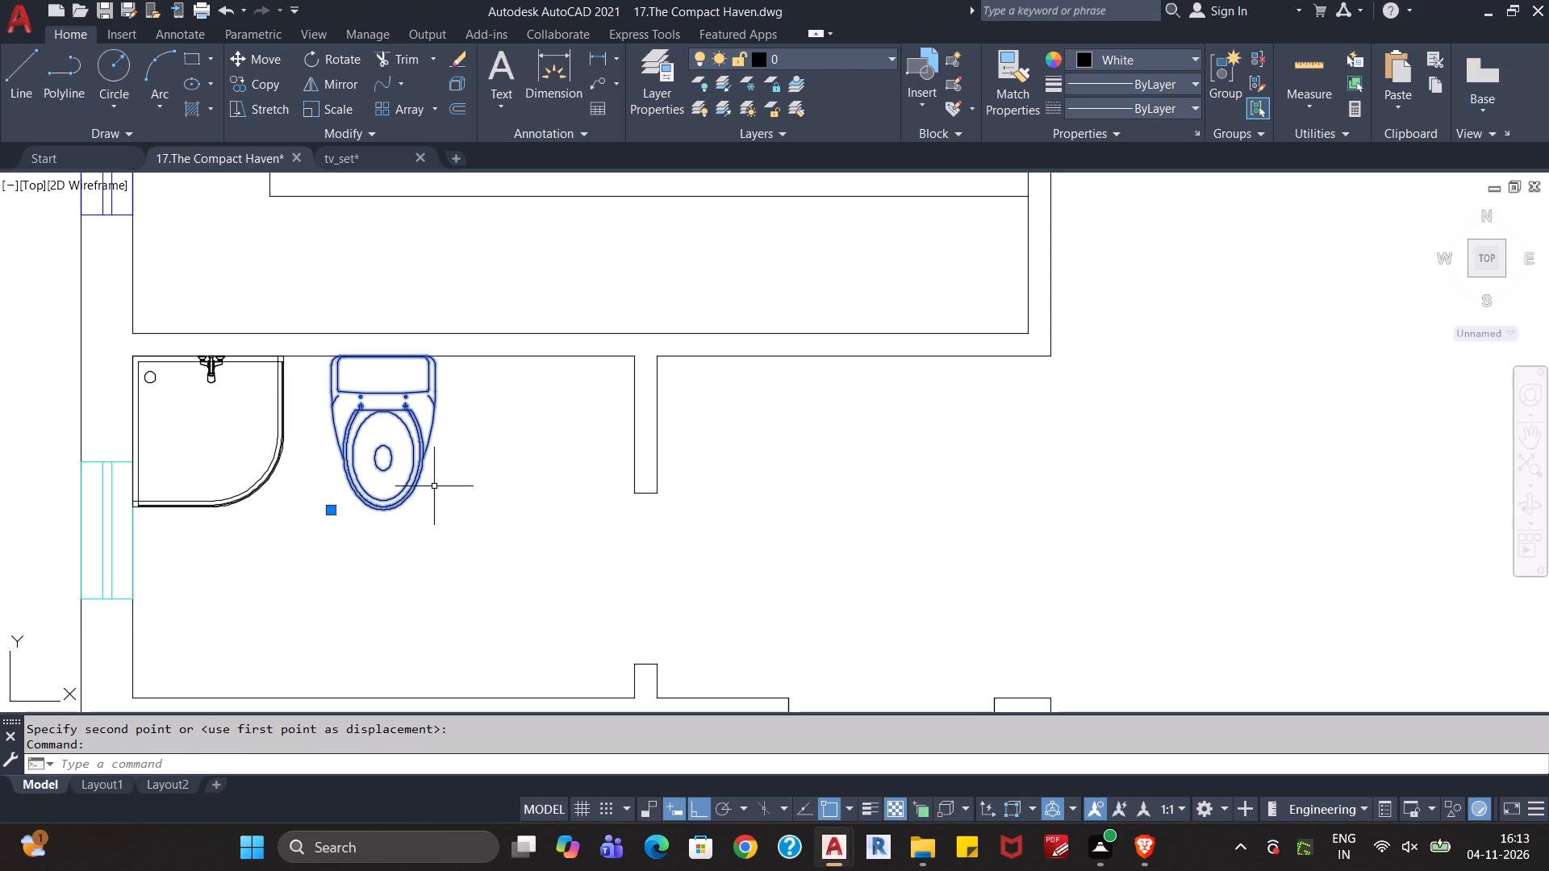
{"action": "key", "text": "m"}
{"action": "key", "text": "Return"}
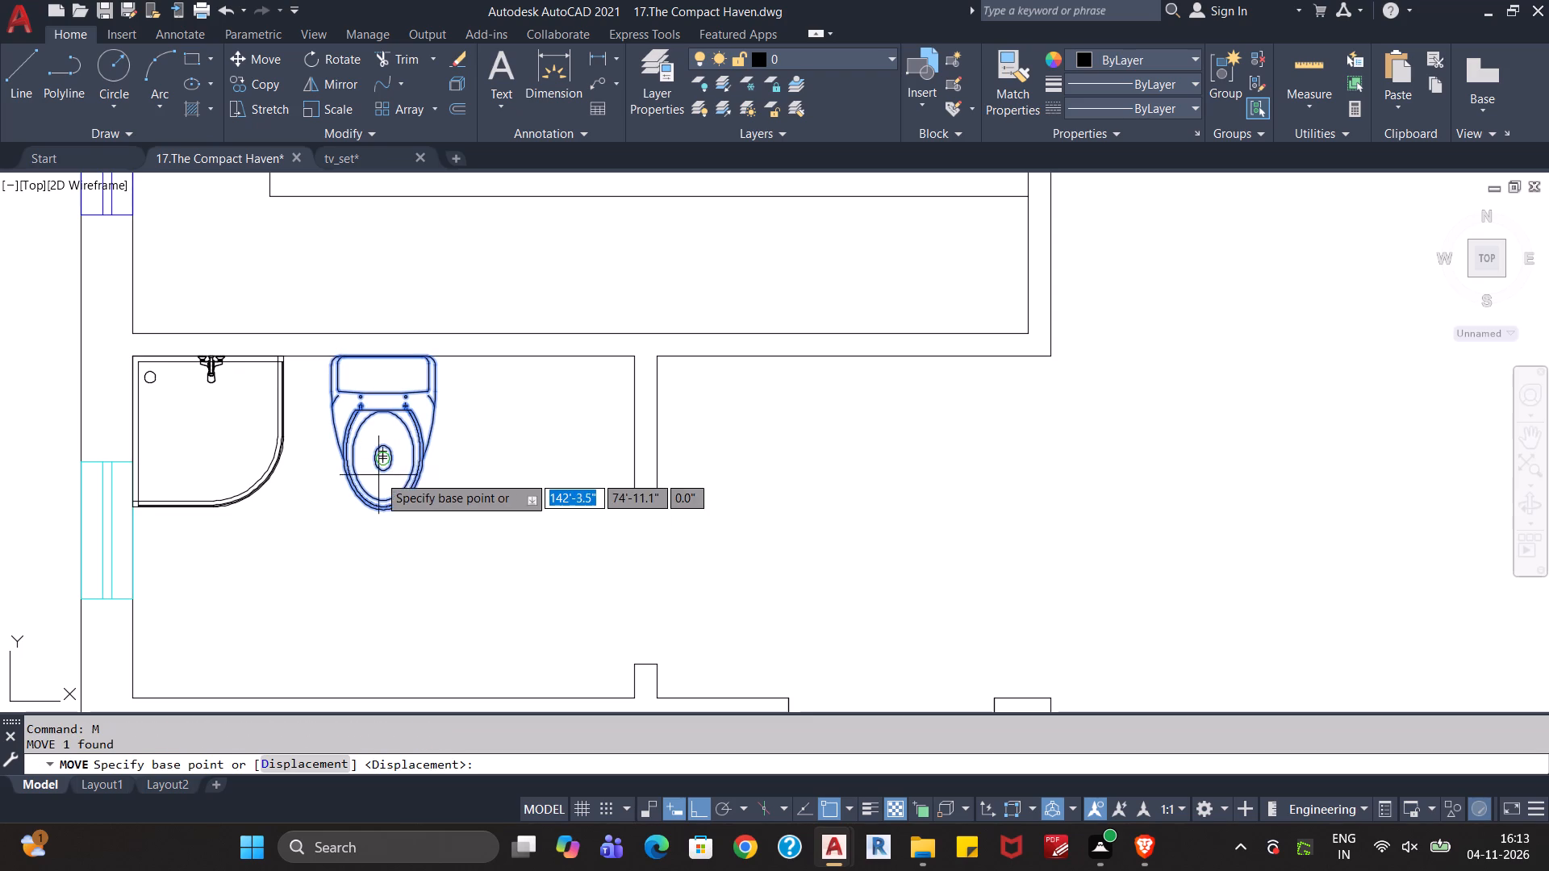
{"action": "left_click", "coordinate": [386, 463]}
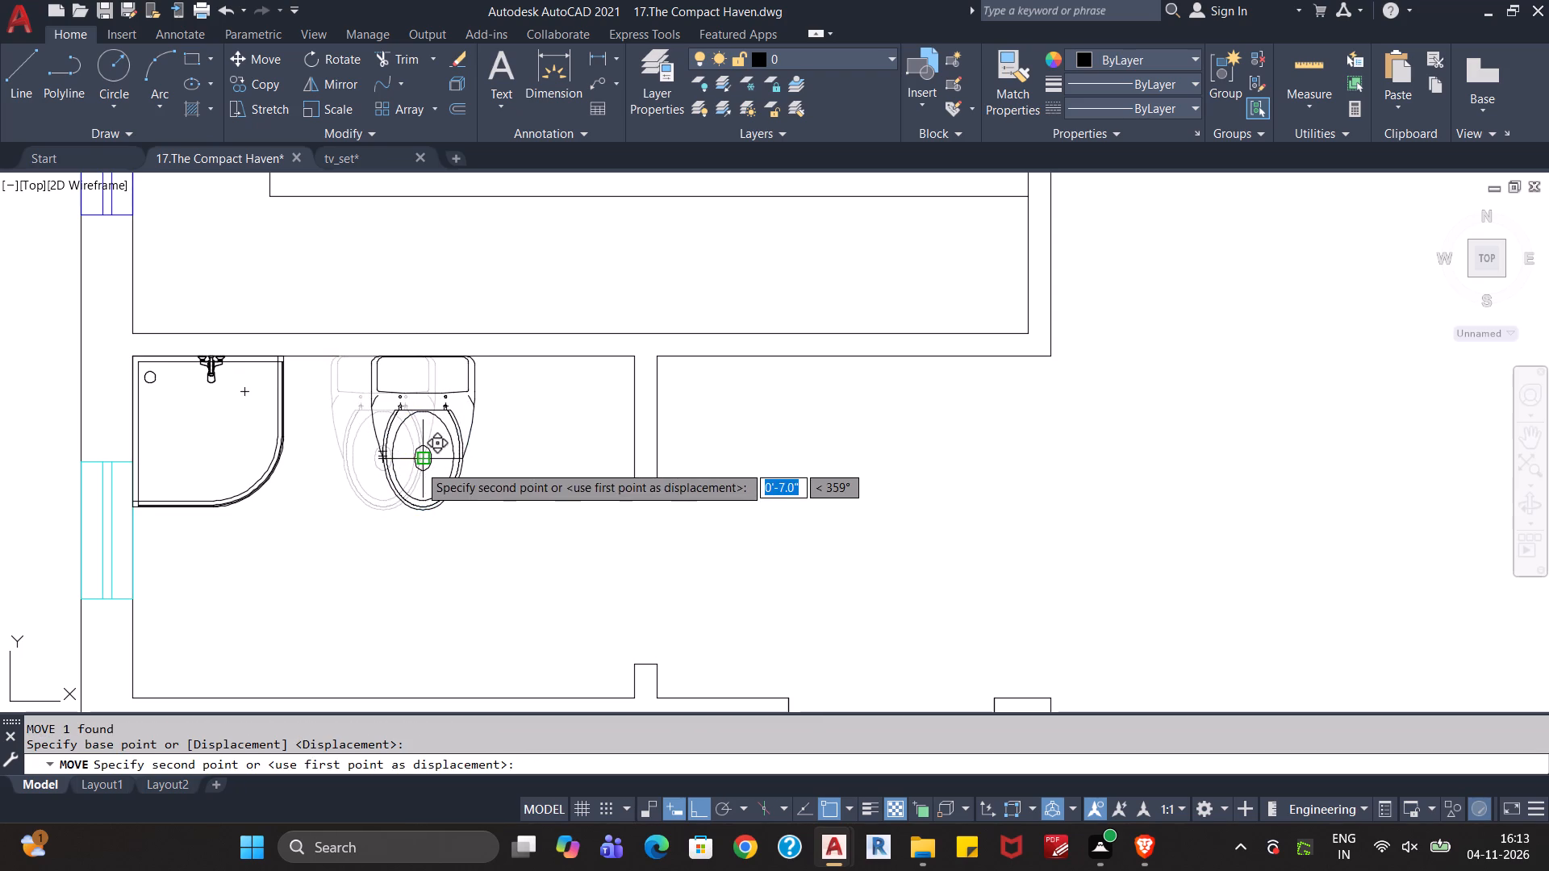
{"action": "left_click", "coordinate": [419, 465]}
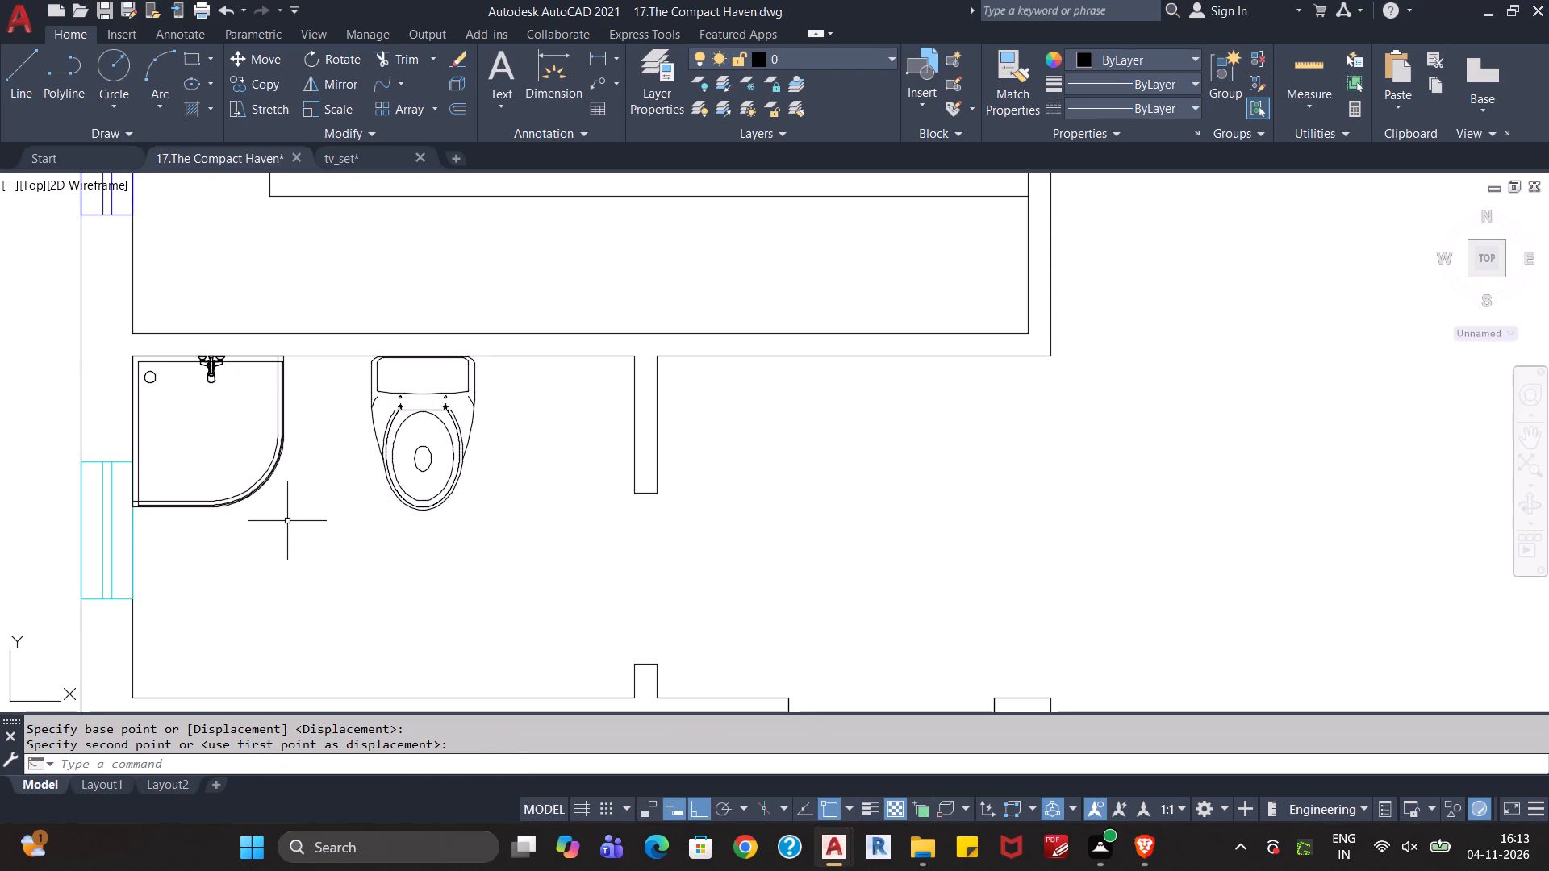
Scale the corner shower up to about 1.1 times its size, based at its centre.
{"action": "left_click", "coordinate": [260, 483]}
{"action": "type", "text": "SC"}
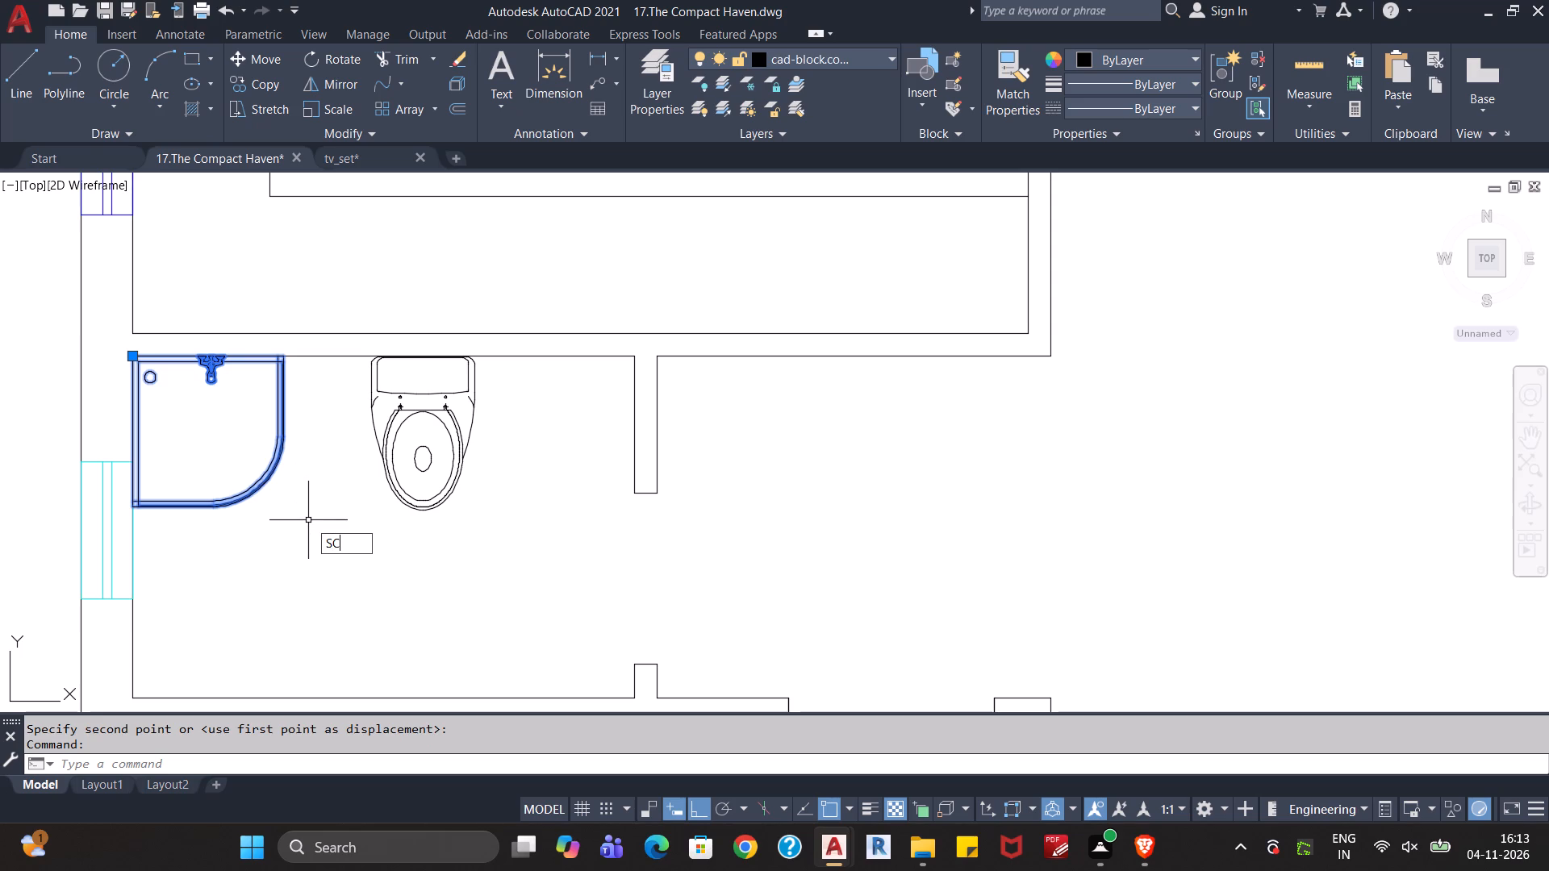
{"action": "key", "text": "Return"}
{"action": "left_click", "coordinate": [261, 488]}
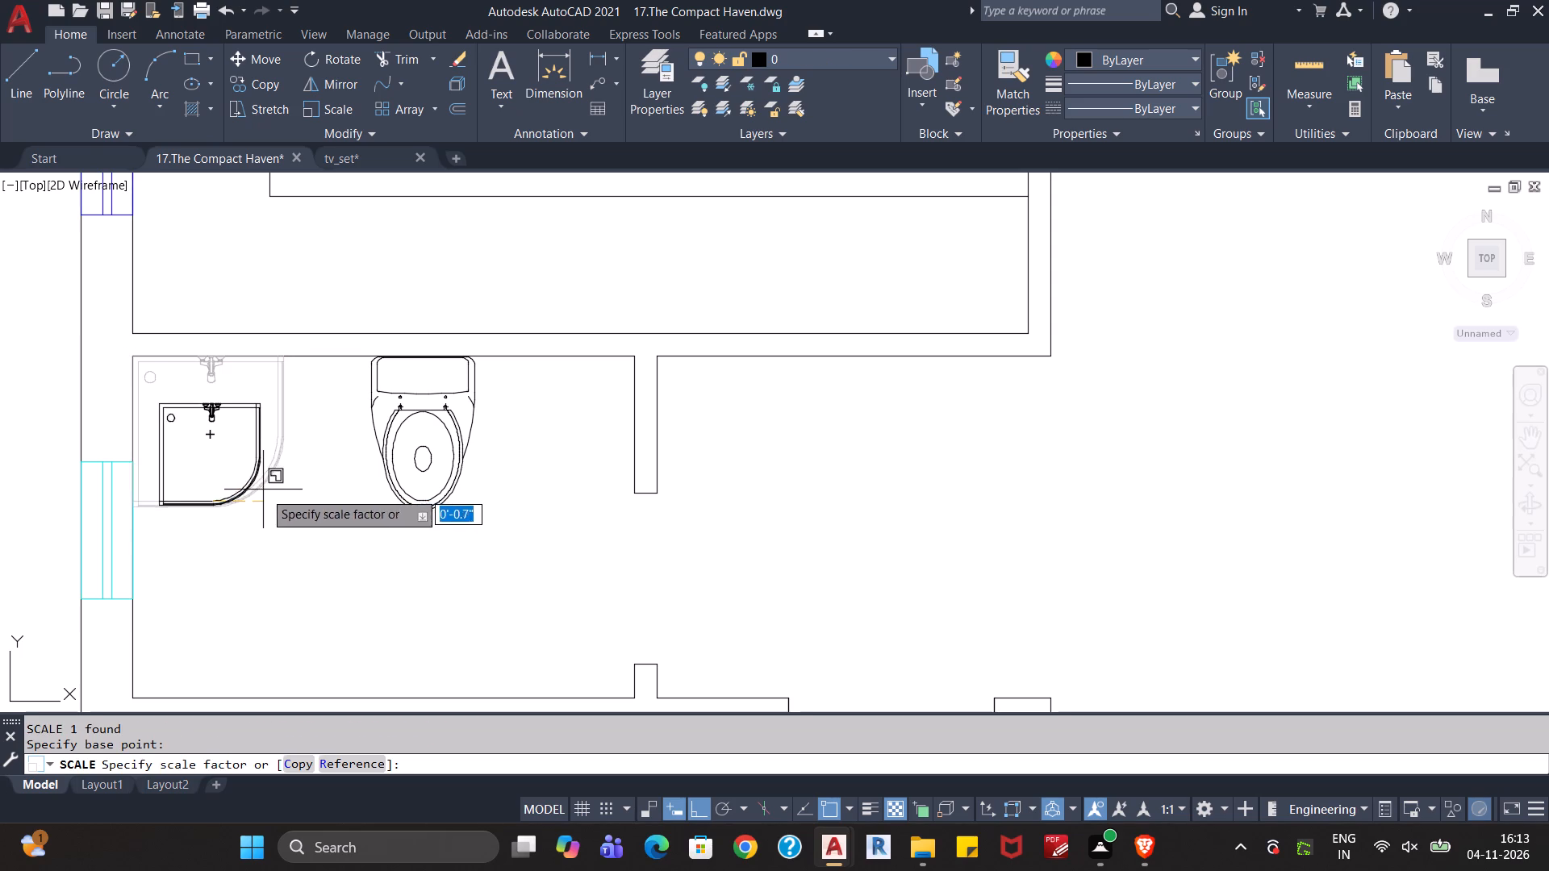
{"action": "left_click", "coordinate": [298, 522]}
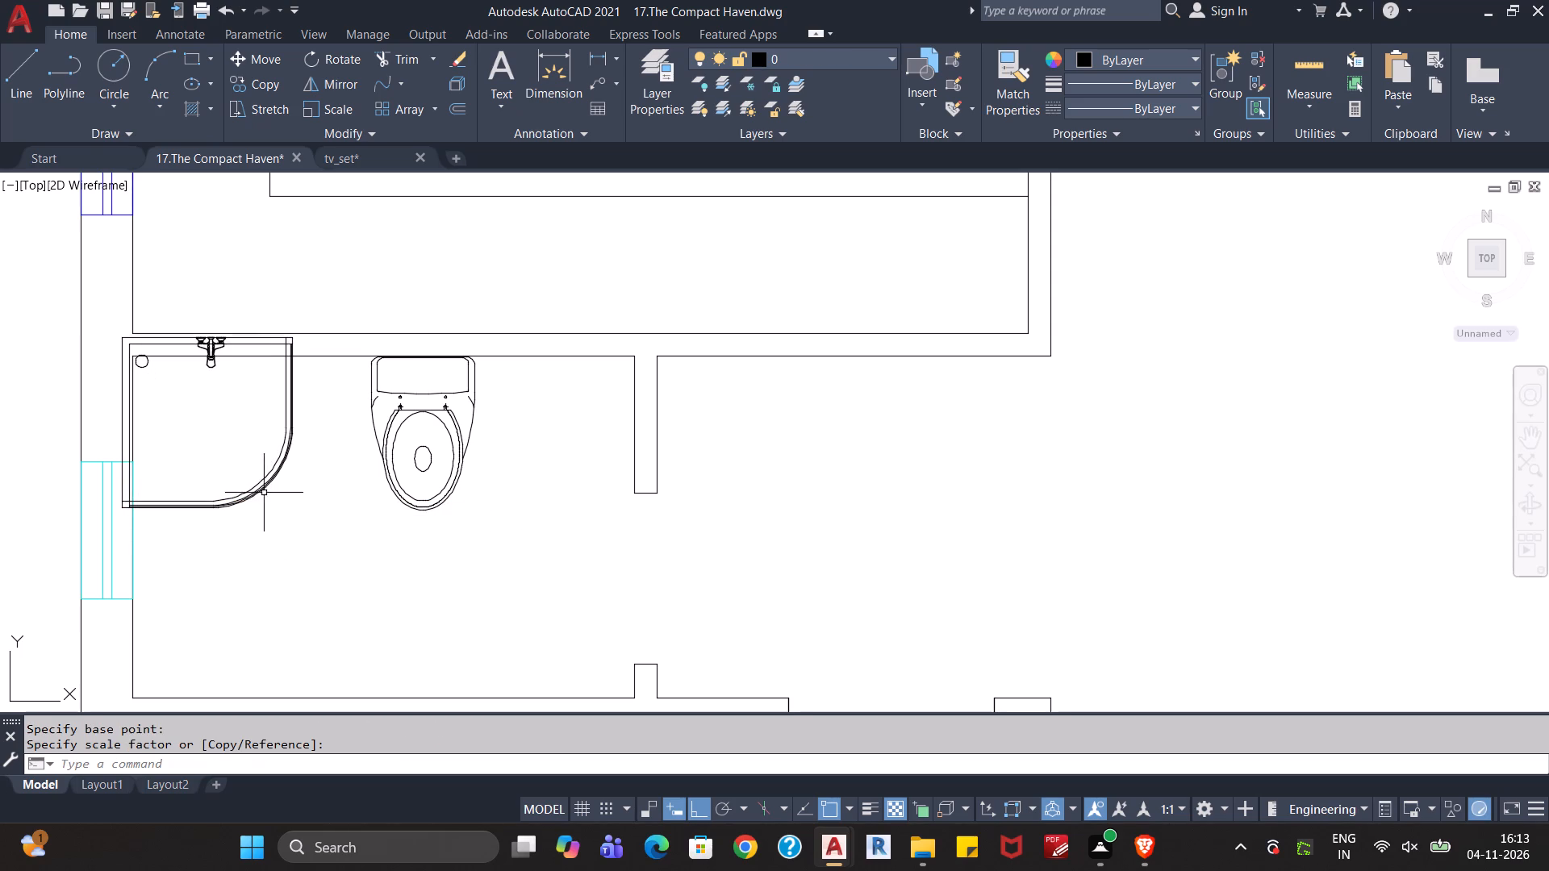
Move the enlarged corner shower by its northwest corner onto the bathroom's inner northwest corner.
{"action": "left_click", "coordinate": [259, 490]}
{"action": "key", "text": "m"}
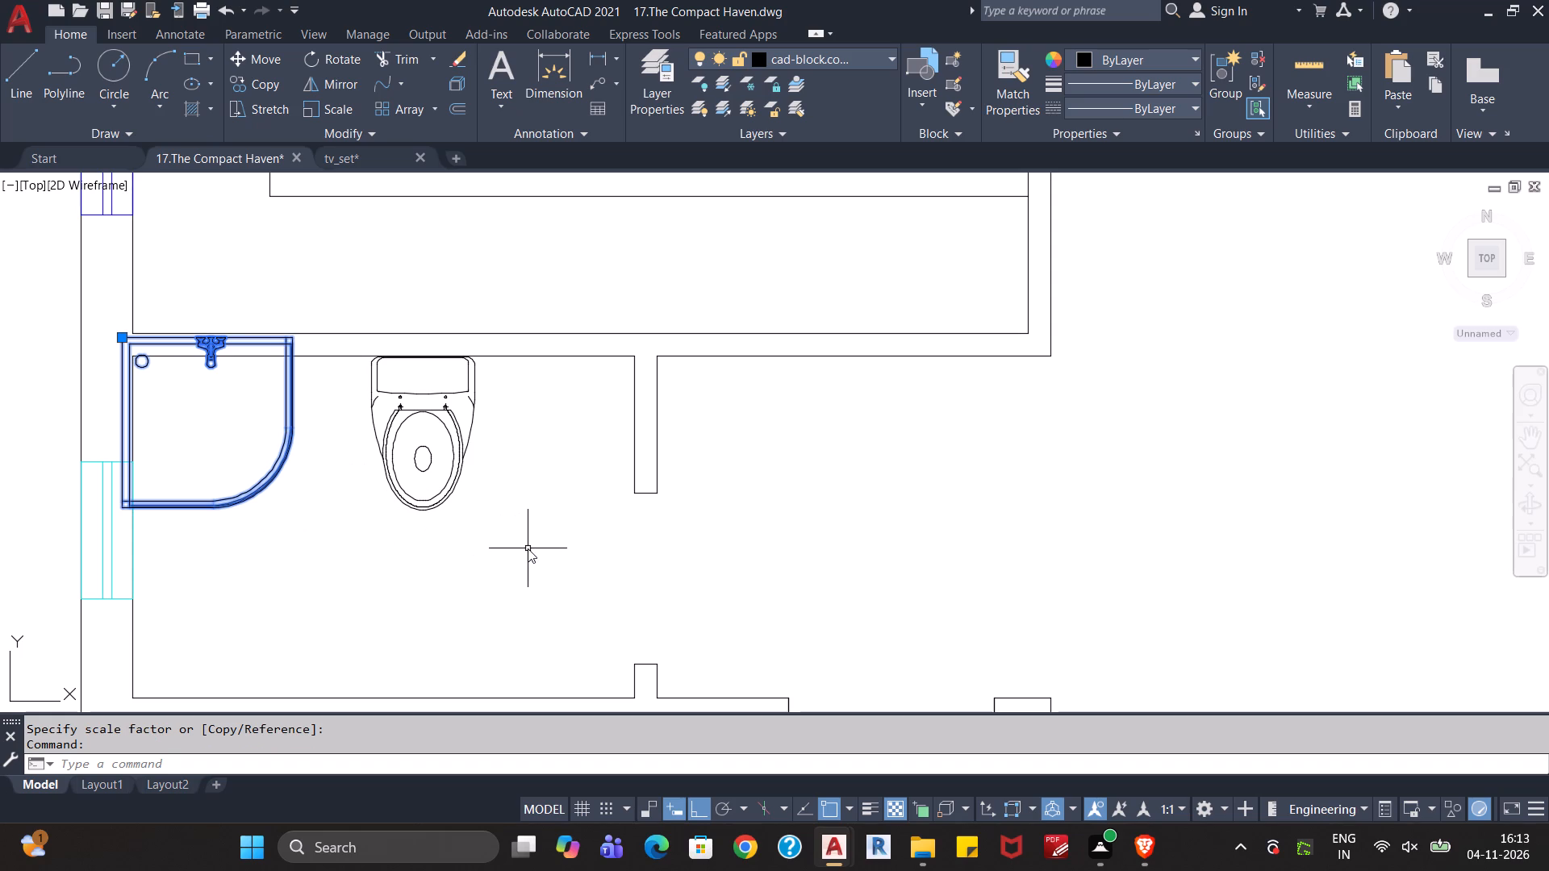
{"action": "key", "text": "Return"}
{"action": "left_click", "coordinate": [121, 340]}
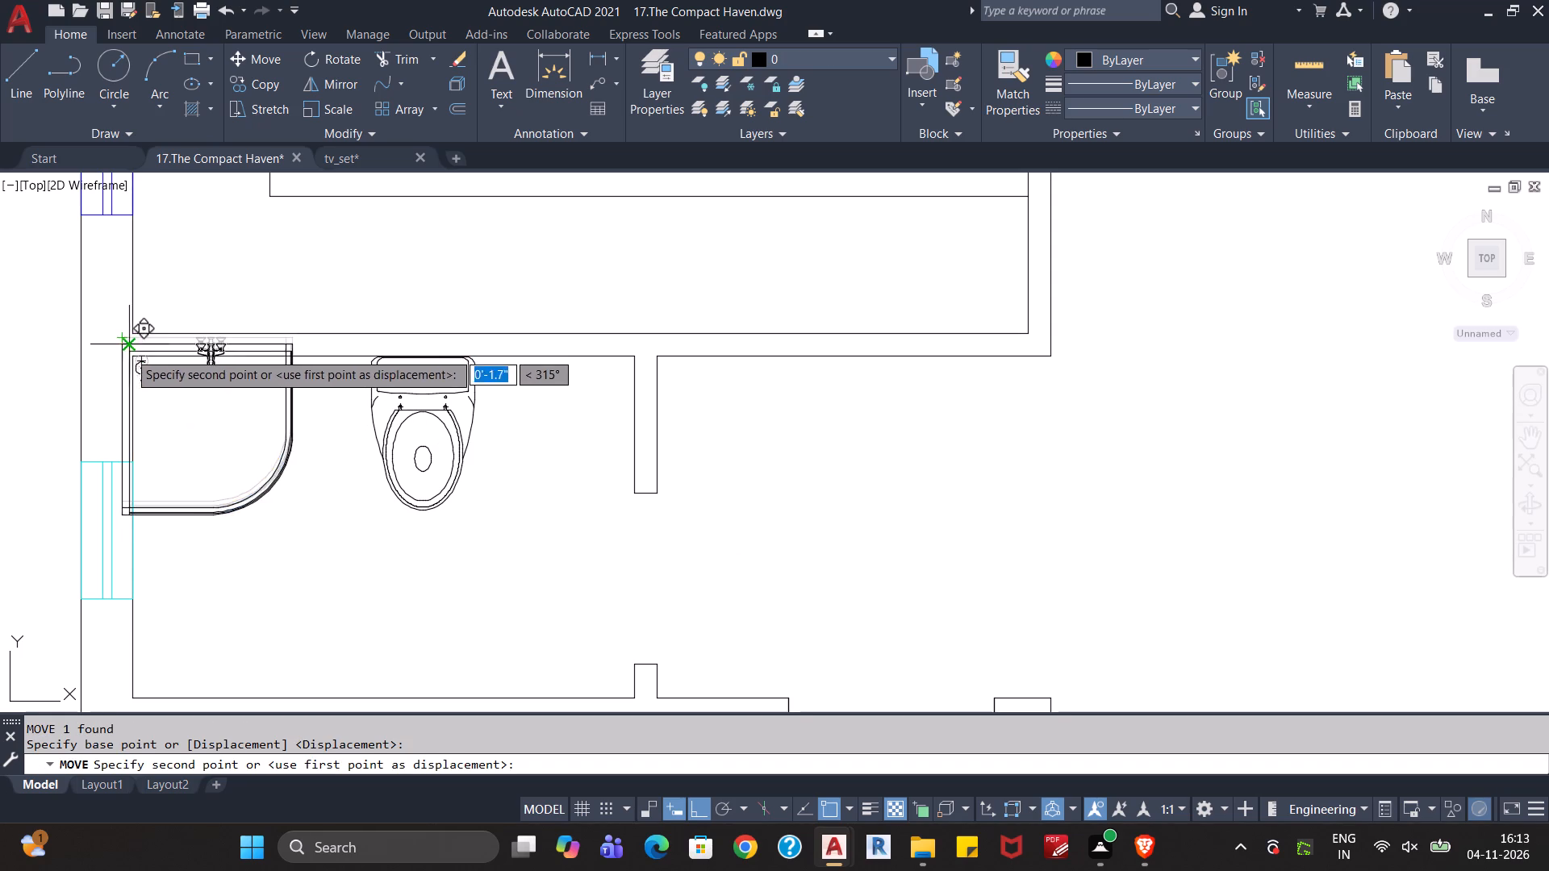
{"action": "scroll", "coordinate": [135, 358], "scroll_direction": "up", "scroll_amount": 5}
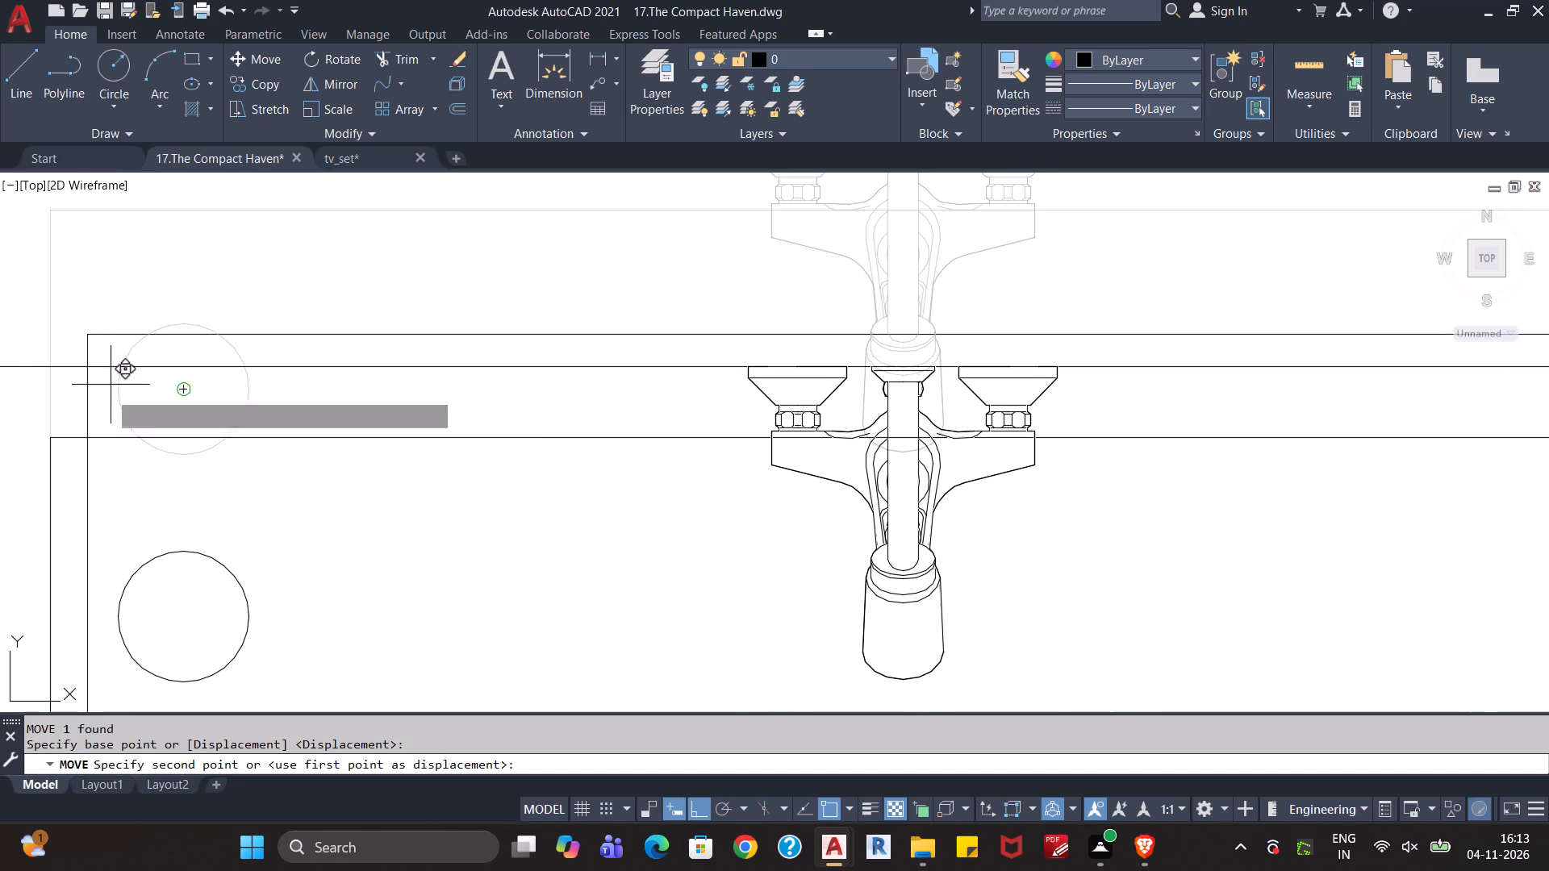
{"action": "left_click", "coordinate": [91, 340]}
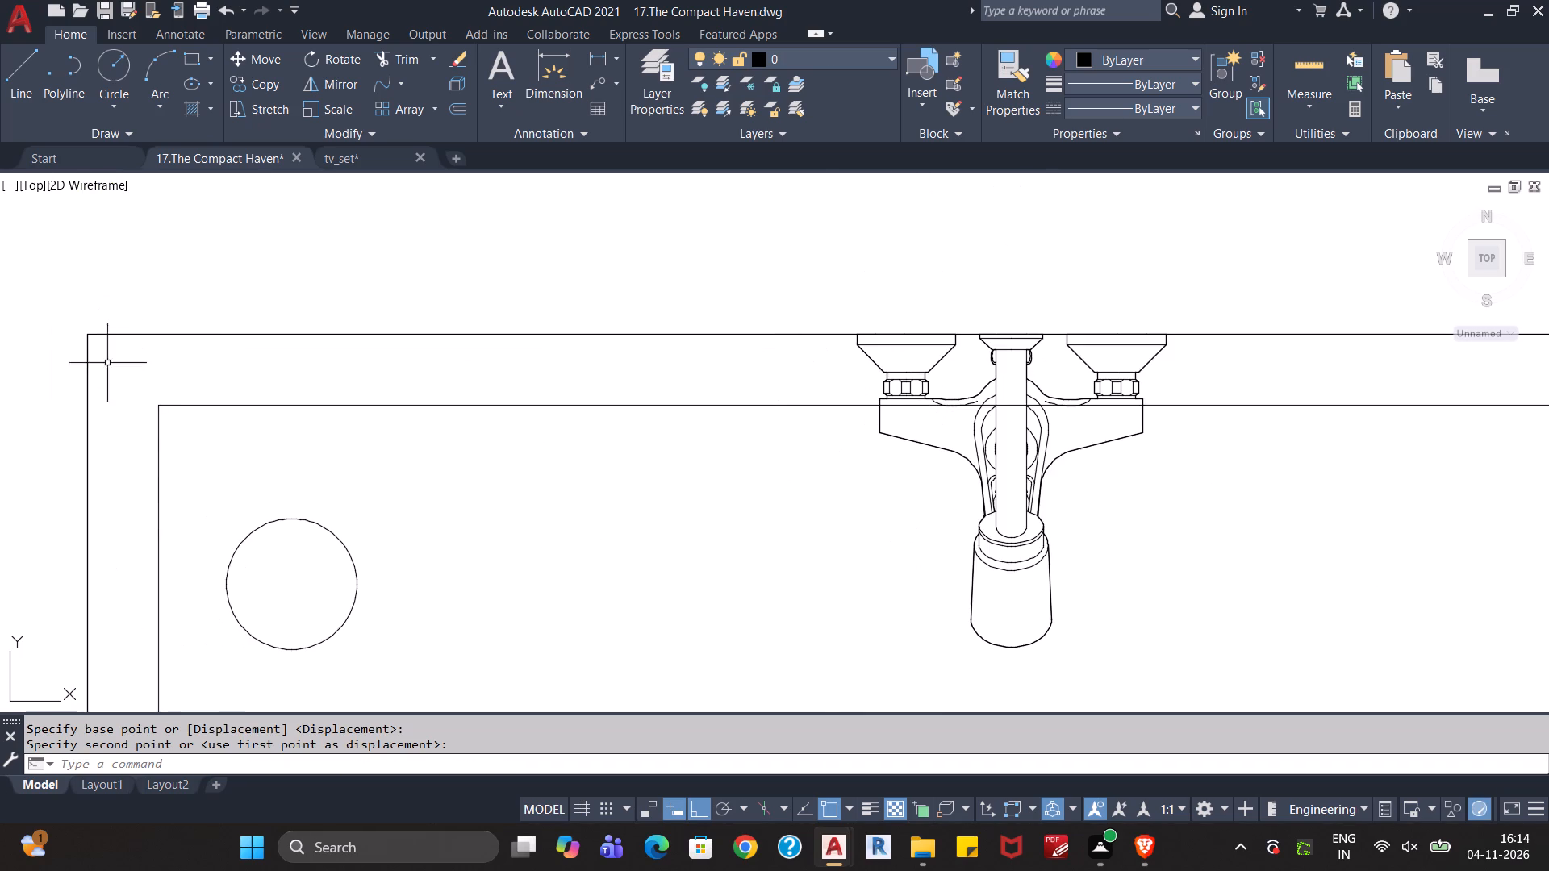
{"action": "scroll", "coordinate": [165, 452], "scroll_direction": "down", "scroll_amount": 3}
{"action": "scroll", "coordinate": [274, 507], "scroll_direction": "down", "scroll_amount": 1}
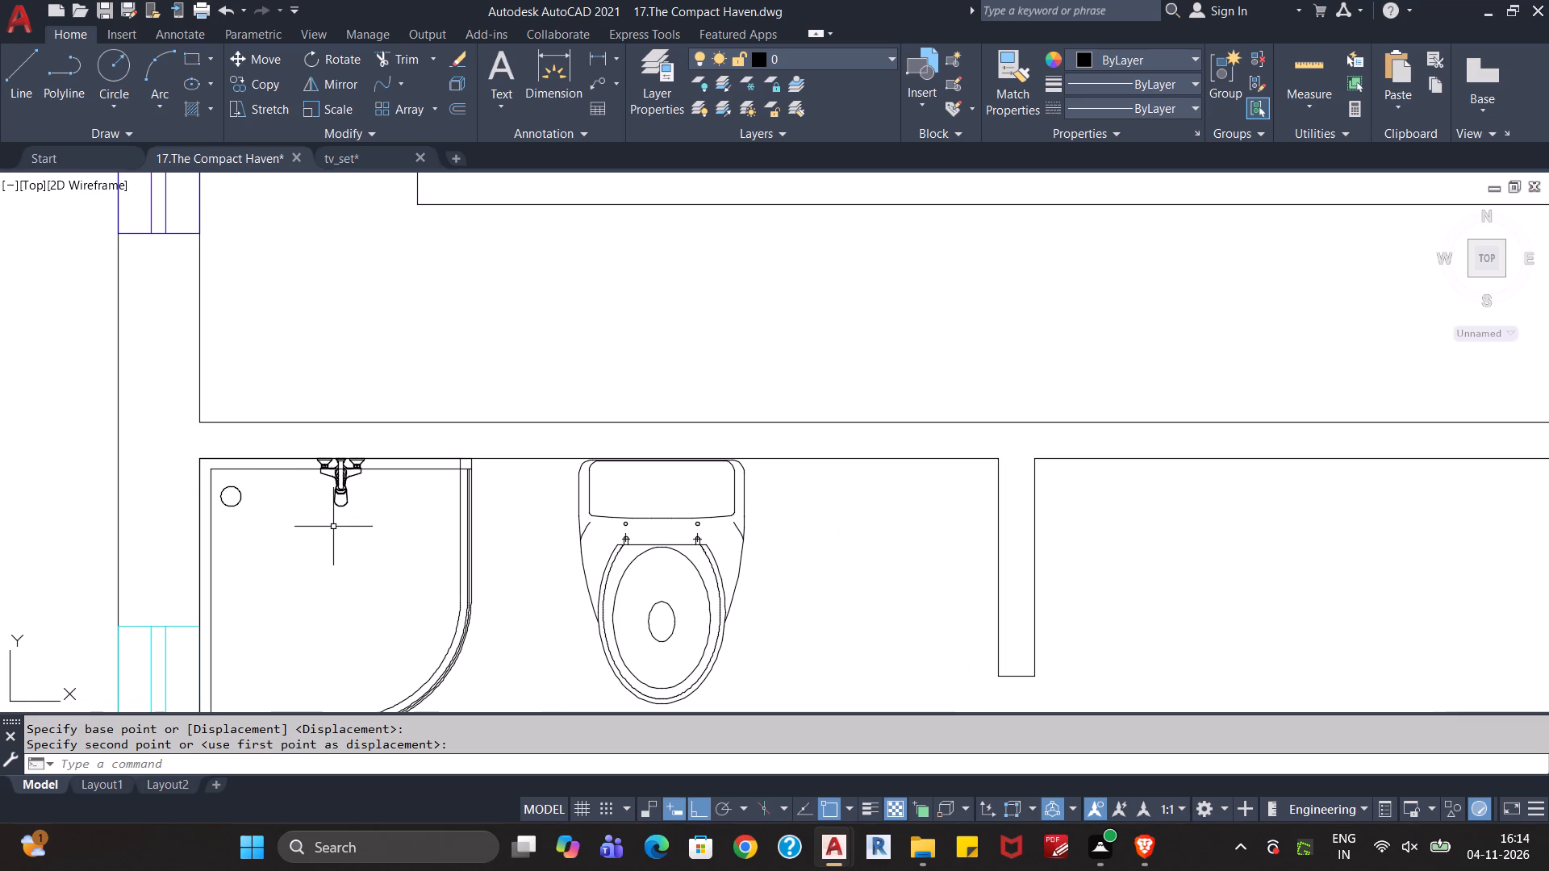
{"action": "key", "text": "Escape"}
{"action": "key", "text": "Escape"}
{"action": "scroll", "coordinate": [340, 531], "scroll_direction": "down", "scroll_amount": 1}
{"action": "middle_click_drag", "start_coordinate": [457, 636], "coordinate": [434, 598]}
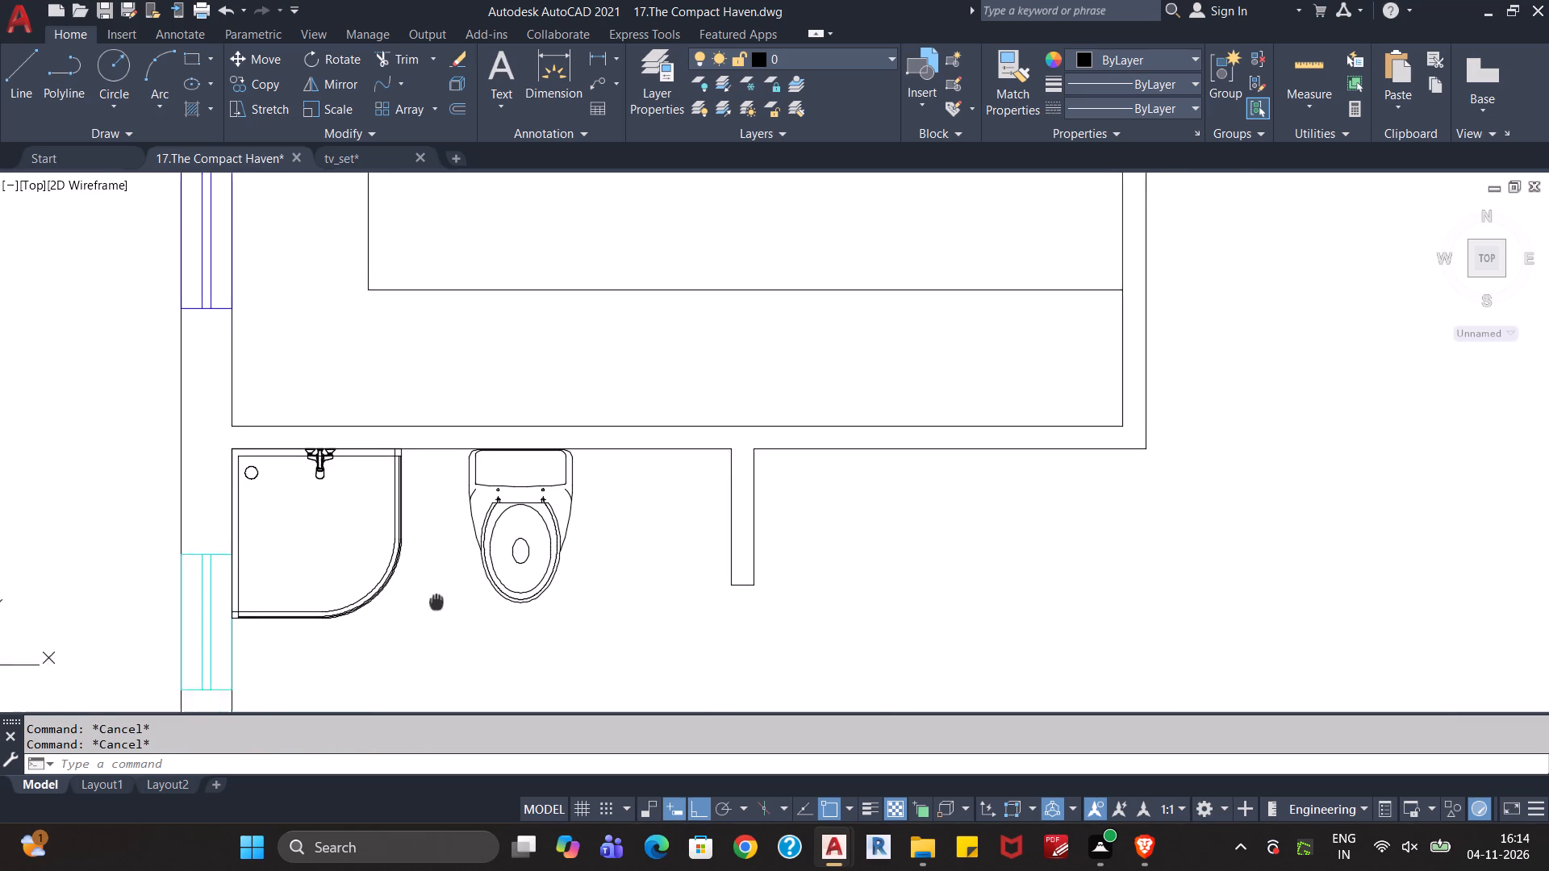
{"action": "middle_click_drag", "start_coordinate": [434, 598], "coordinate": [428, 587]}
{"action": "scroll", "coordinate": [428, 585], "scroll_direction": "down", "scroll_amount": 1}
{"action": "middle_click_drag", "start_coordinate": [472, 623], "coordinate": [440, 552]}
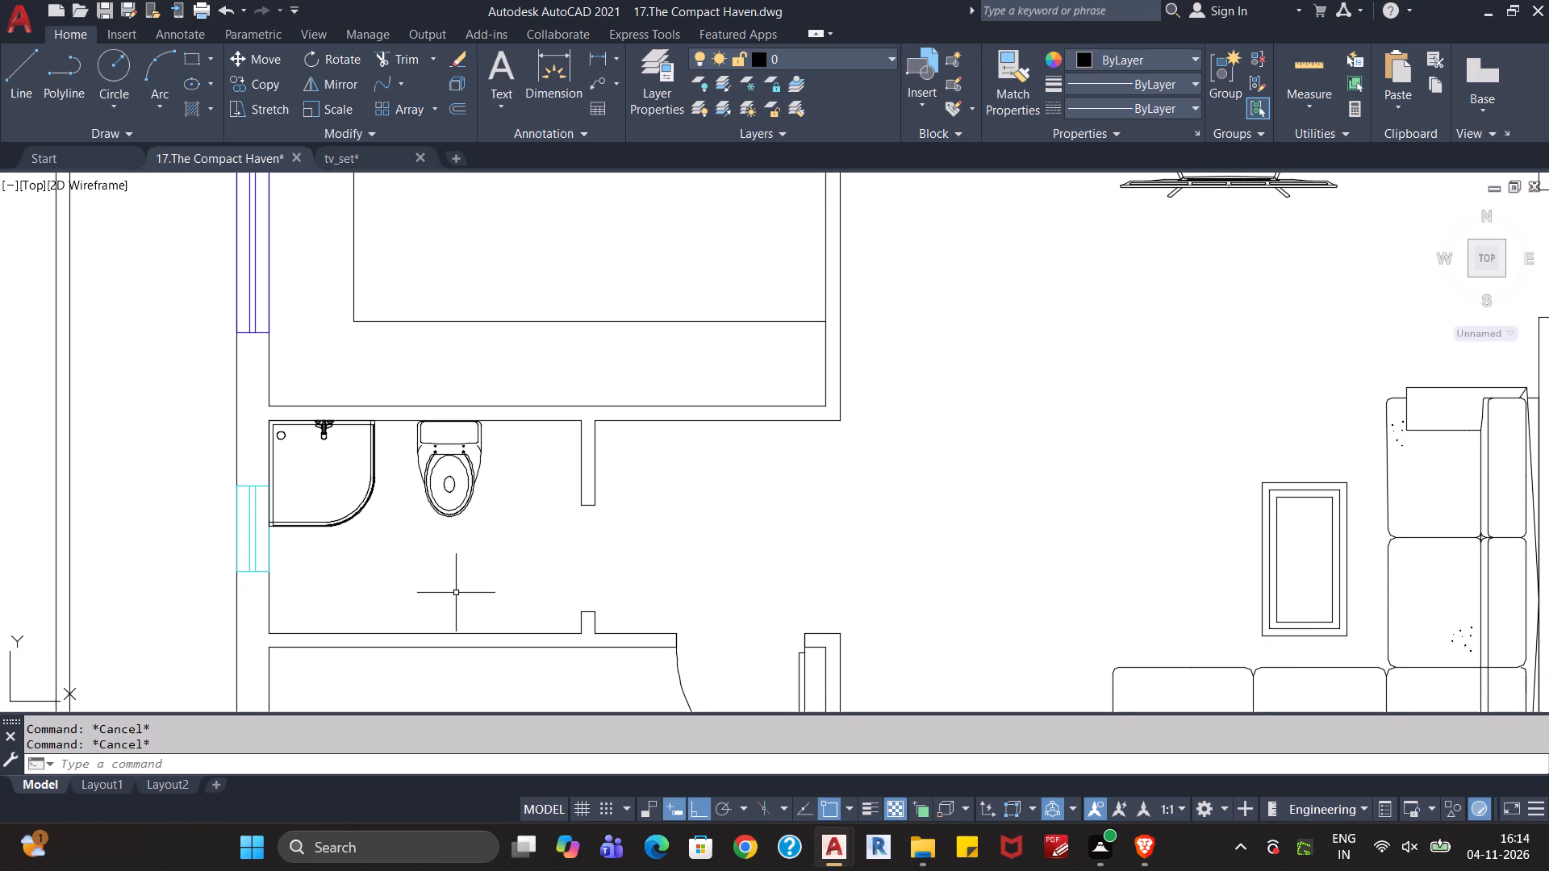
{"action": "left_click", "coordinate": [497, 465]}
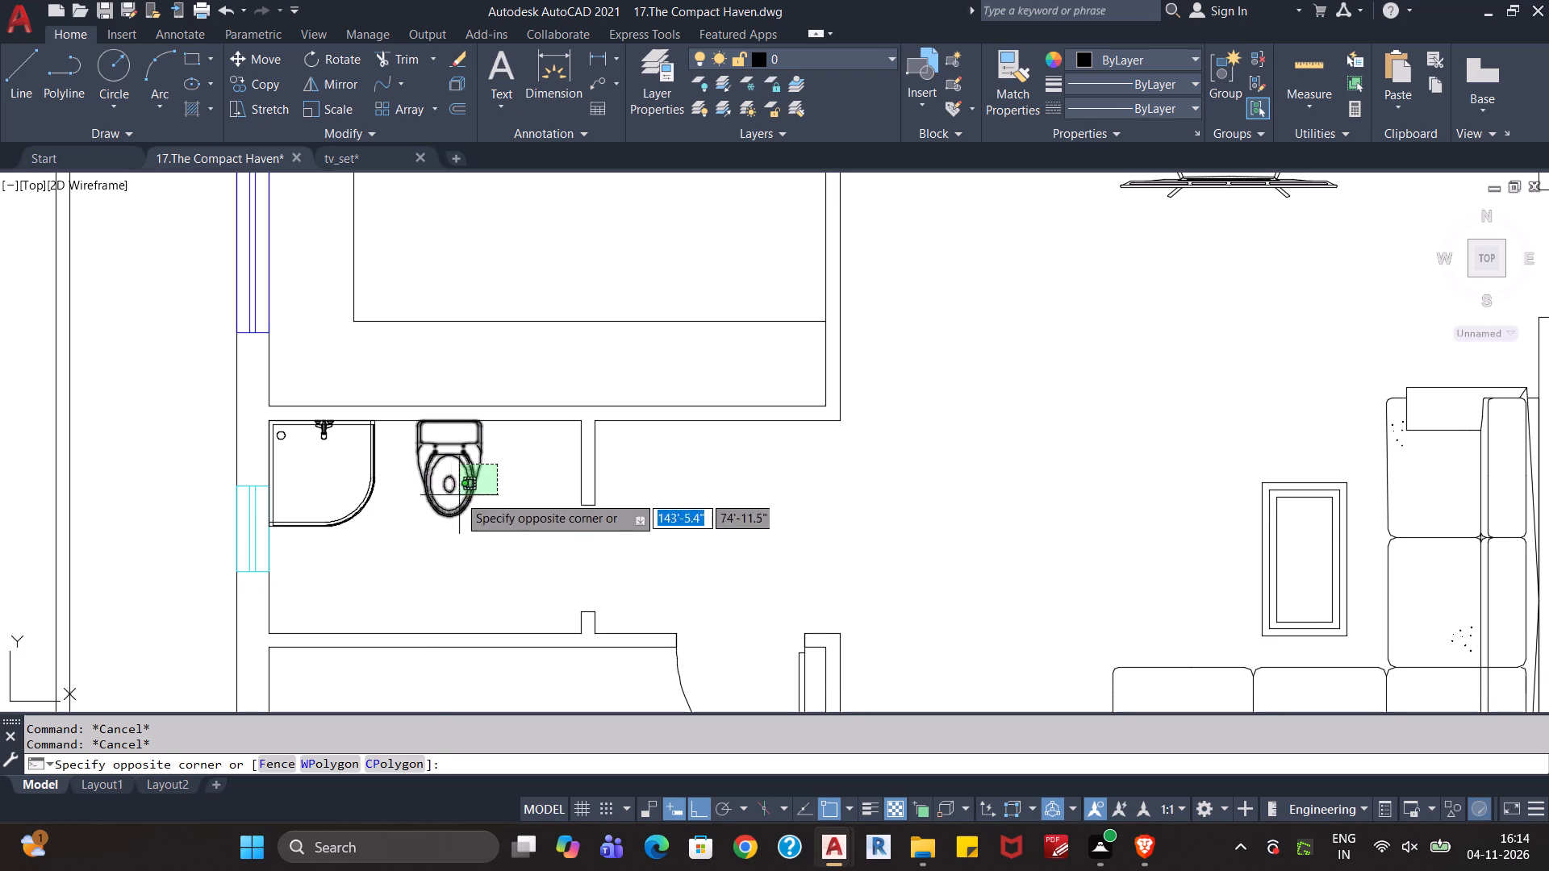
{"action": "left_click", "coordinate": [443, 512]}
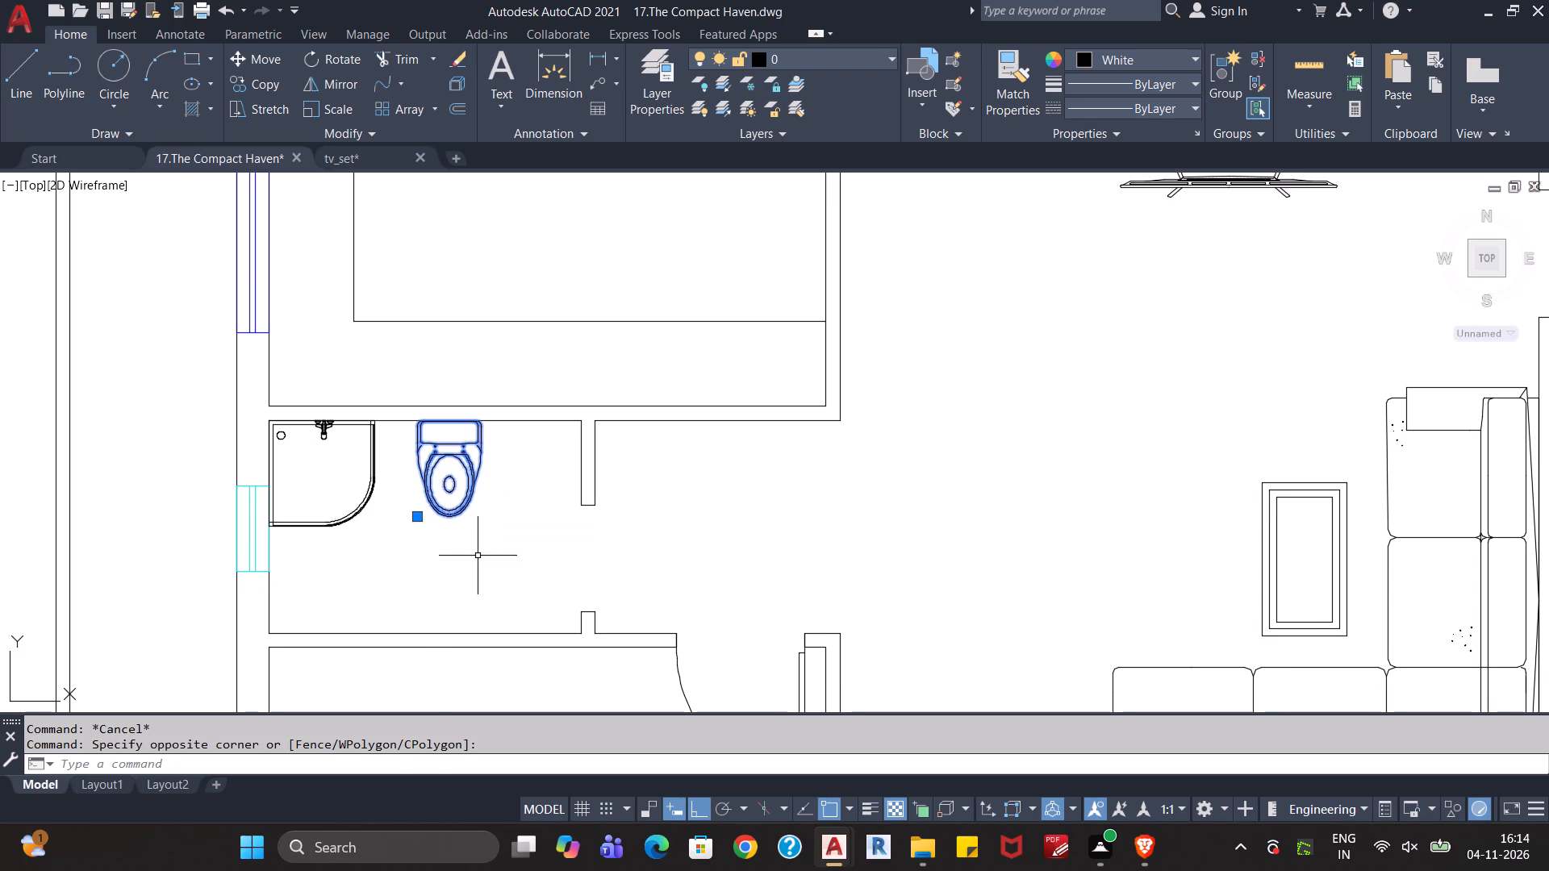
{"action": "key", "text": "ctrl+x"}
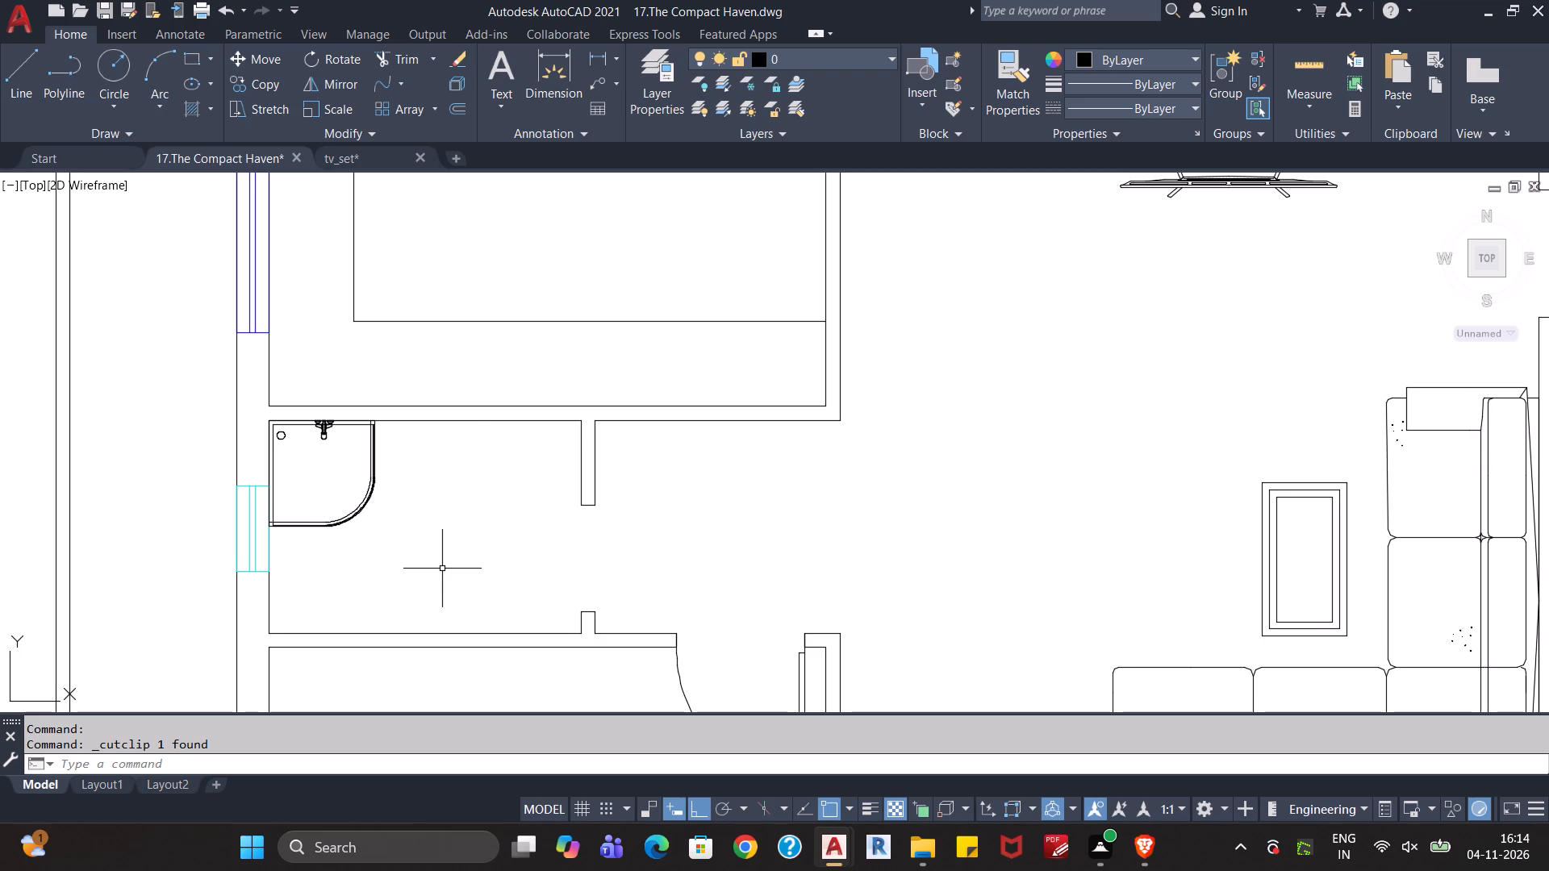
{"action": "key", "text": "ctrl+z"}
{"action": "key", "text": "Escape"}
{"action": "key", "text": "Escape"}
Rotate the toilet 180 degrees about its bowl centre so its tank faces the bathroom's south wall.
{"action": "scroll", "coordinate": [489, 561], "scroll_direction": "down", "scroll_amount": 1}
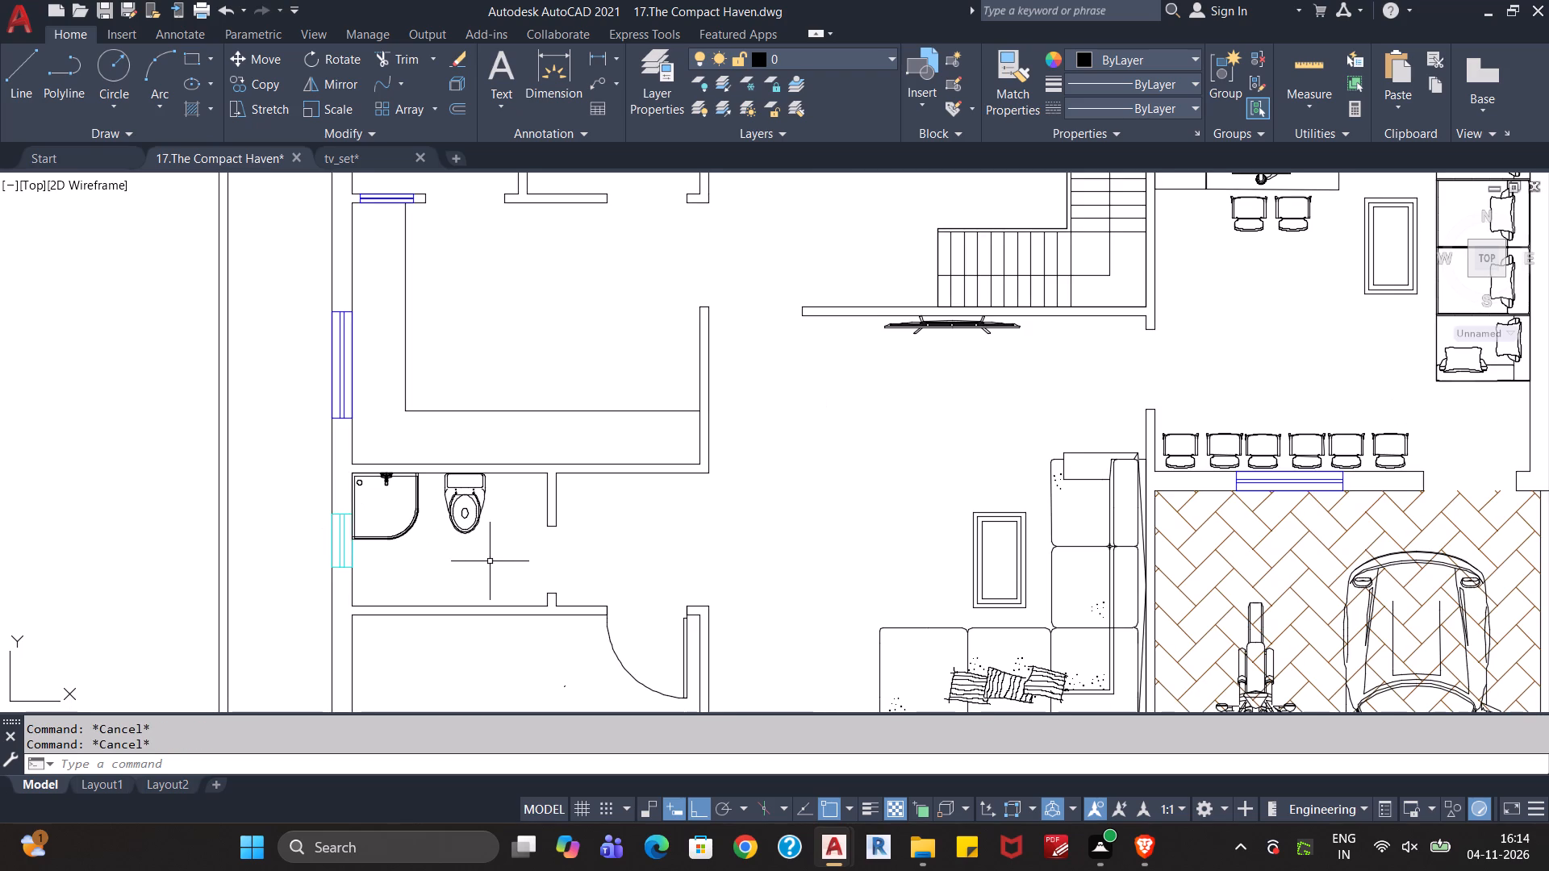
{"action": "left_click", "coordinate": [475, 516]}
{"action": "type", "text": "RO"}
{"action": "key", "text": "Return"}
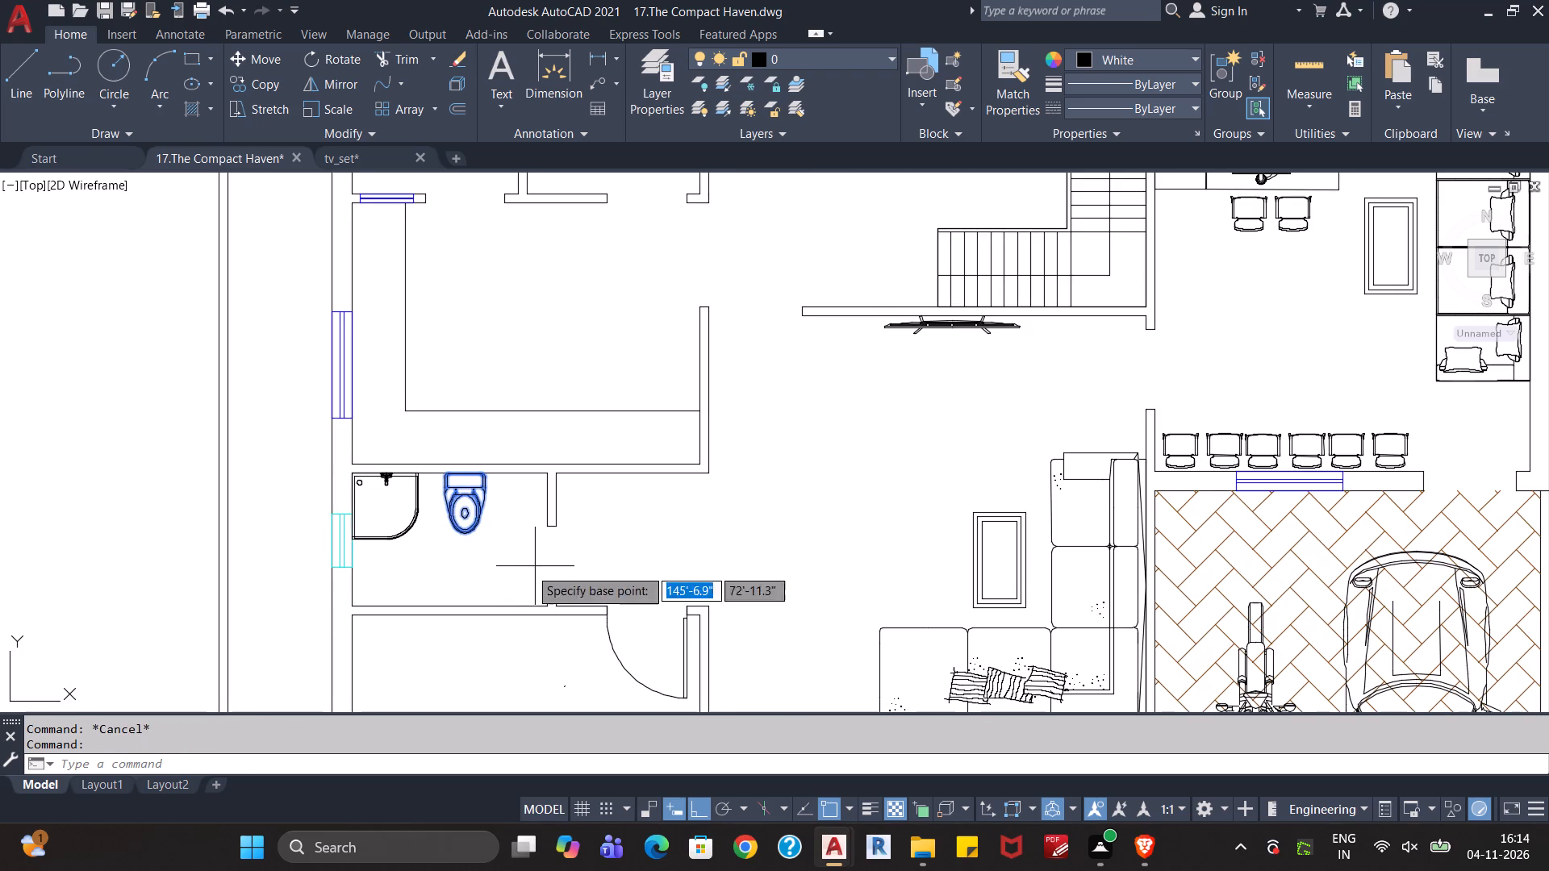
{"action": "left_click", "coordinate": [460, 510]}
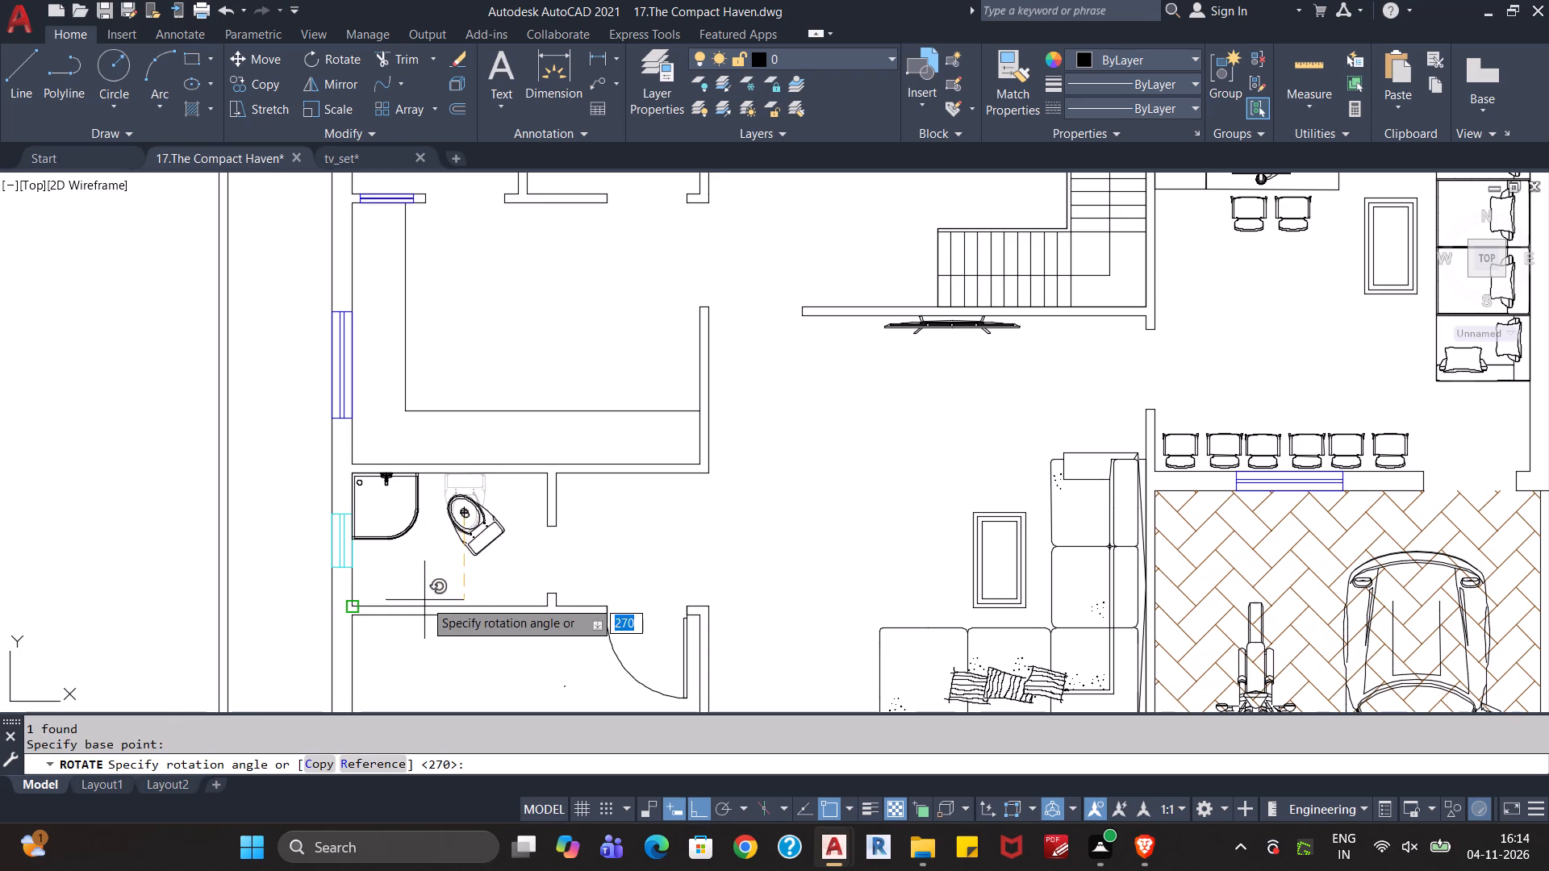
{"action": "left_click", "coordinate": [294, 566]}
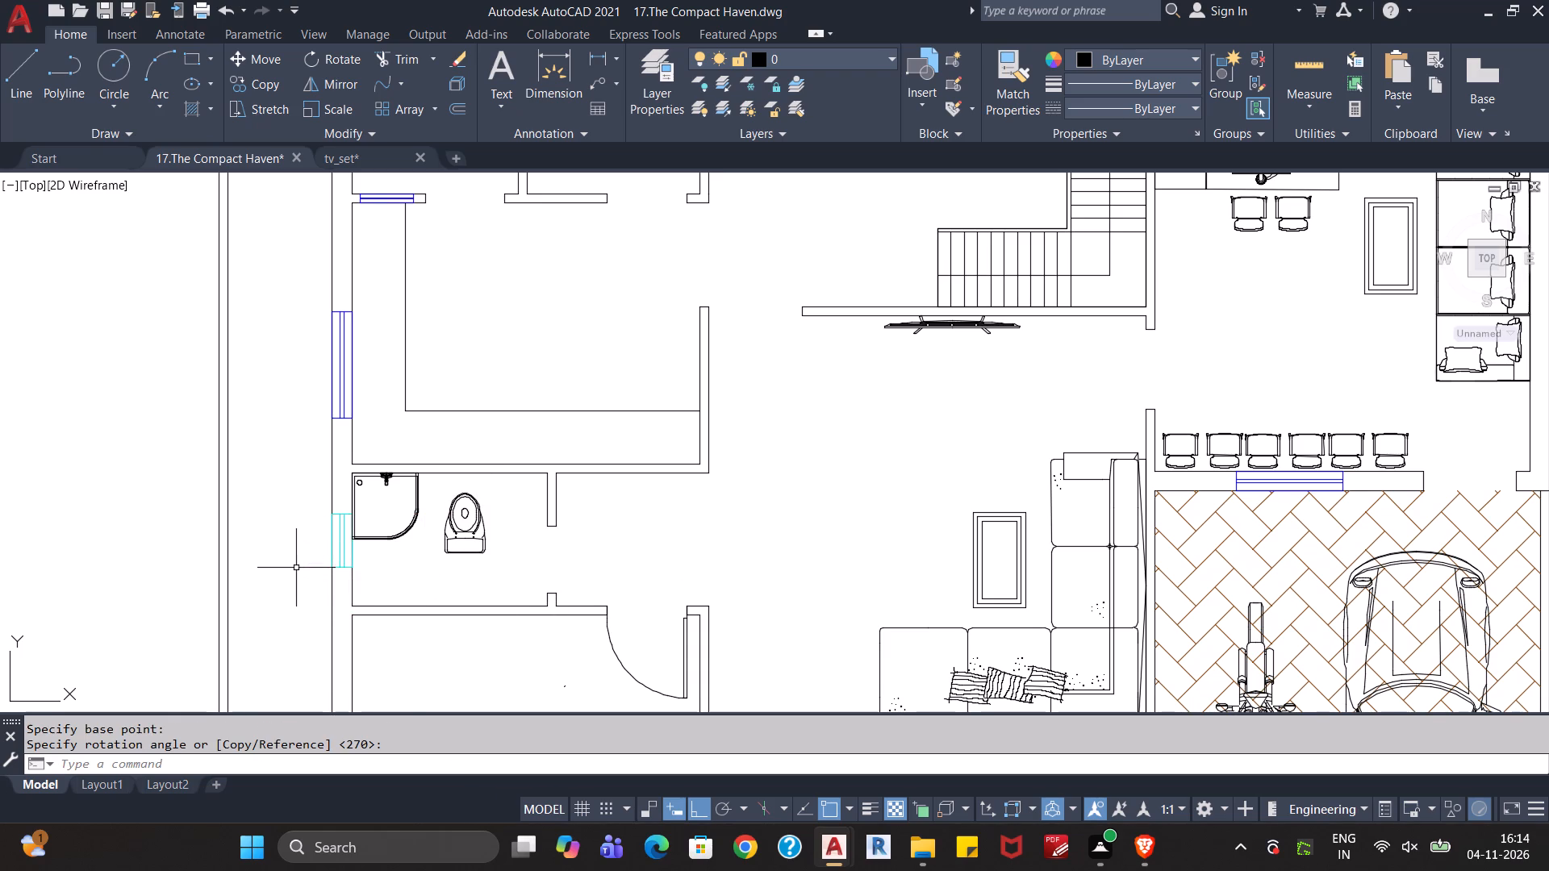
Cut the rotated toilet from the bathroom for repositioning.
{"action": "left_click", "coordinate": [511, 522]}
{"action": "left_click", "coordinate": [456, 576]}
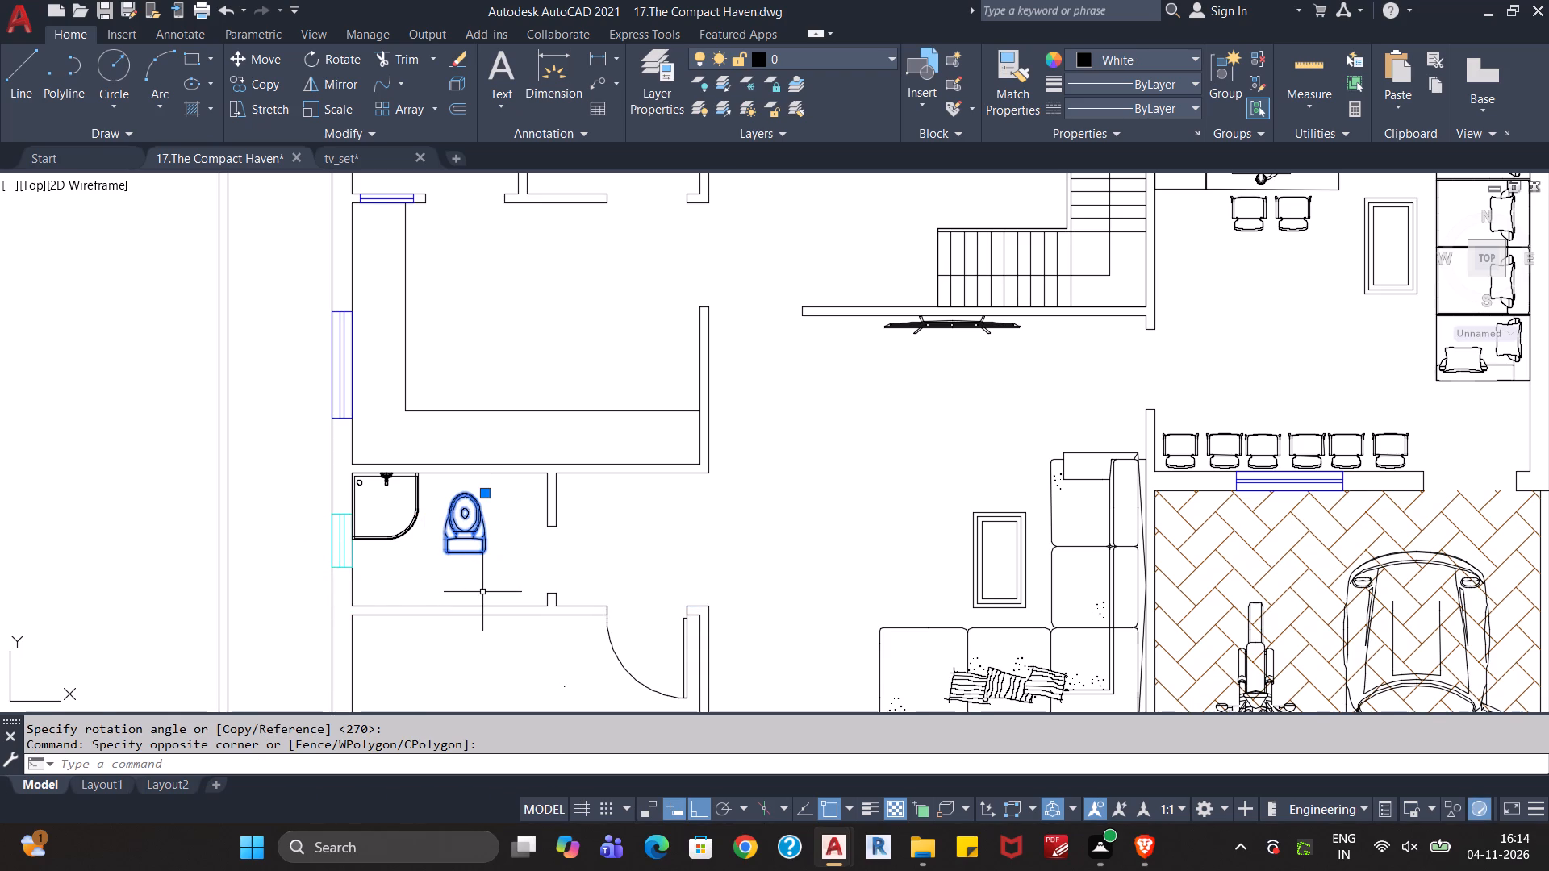
{"action": "key", "text": "ctrl+x"}
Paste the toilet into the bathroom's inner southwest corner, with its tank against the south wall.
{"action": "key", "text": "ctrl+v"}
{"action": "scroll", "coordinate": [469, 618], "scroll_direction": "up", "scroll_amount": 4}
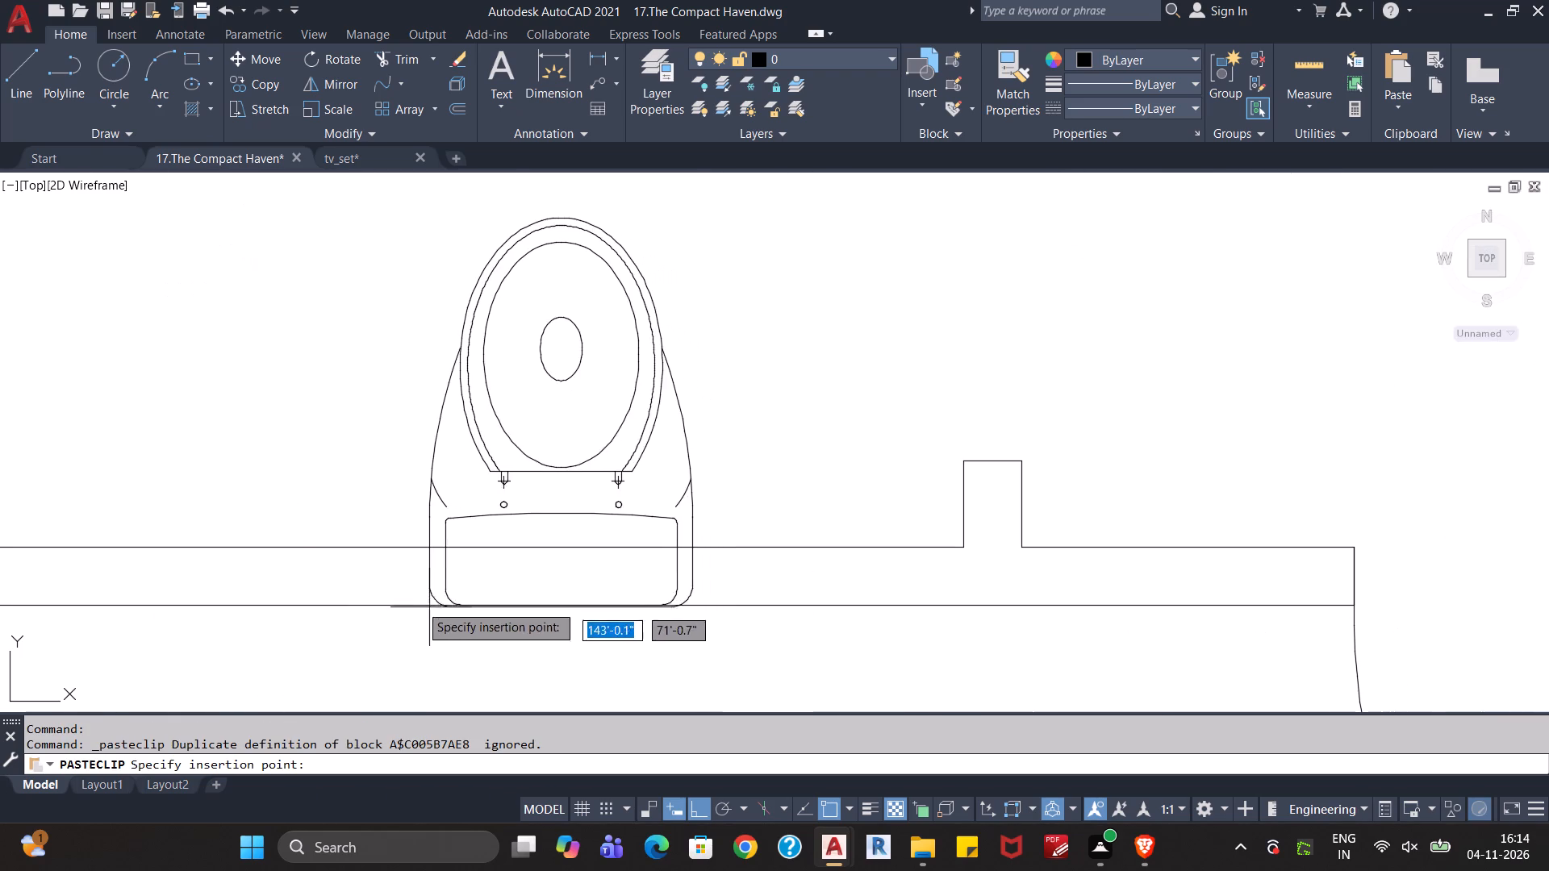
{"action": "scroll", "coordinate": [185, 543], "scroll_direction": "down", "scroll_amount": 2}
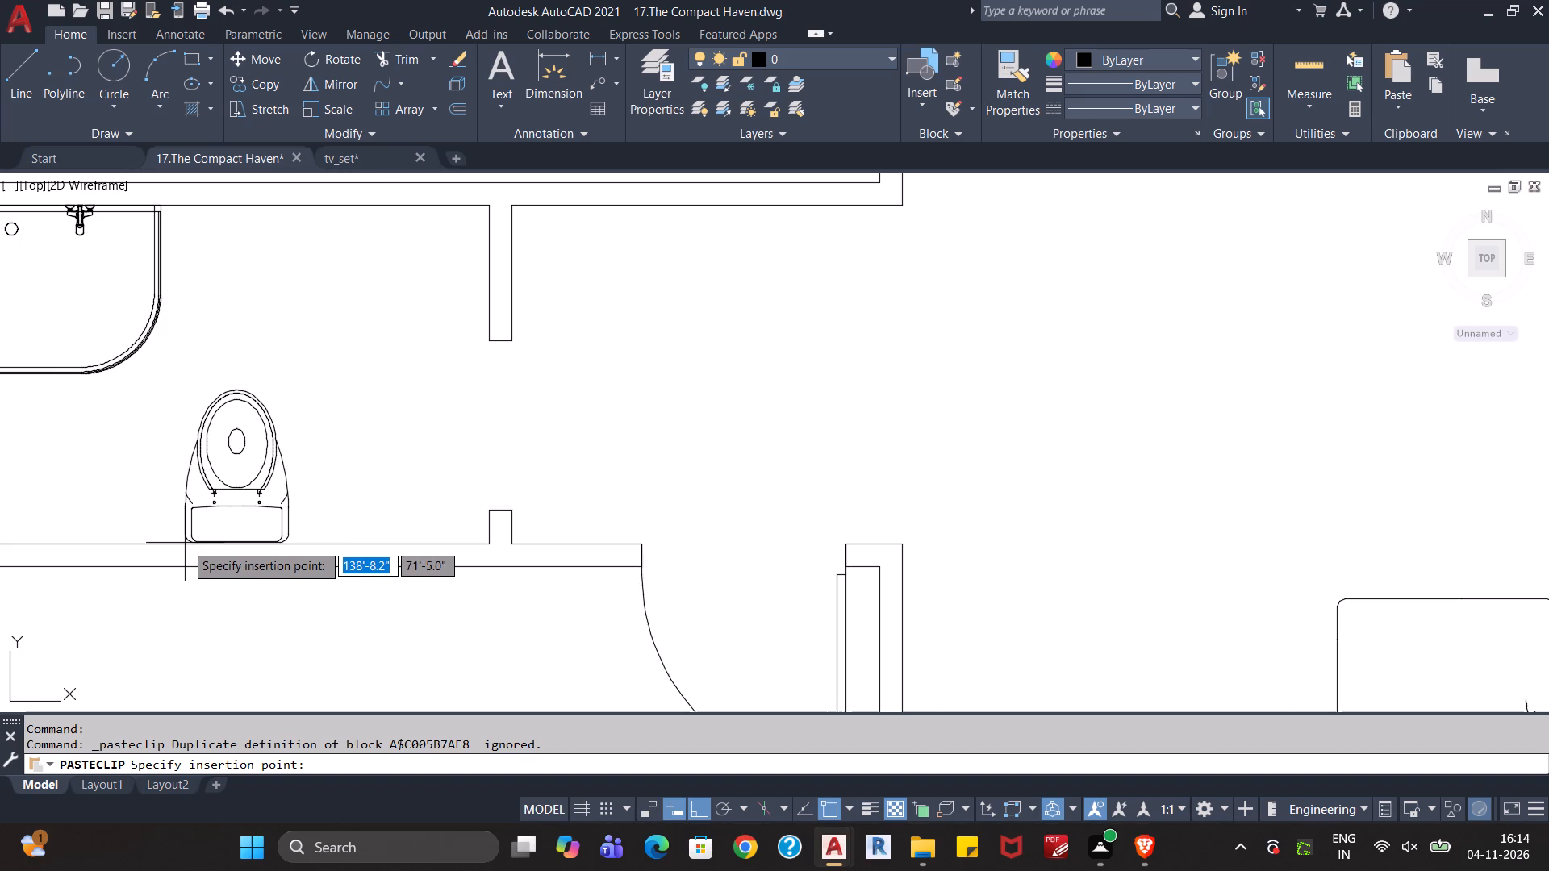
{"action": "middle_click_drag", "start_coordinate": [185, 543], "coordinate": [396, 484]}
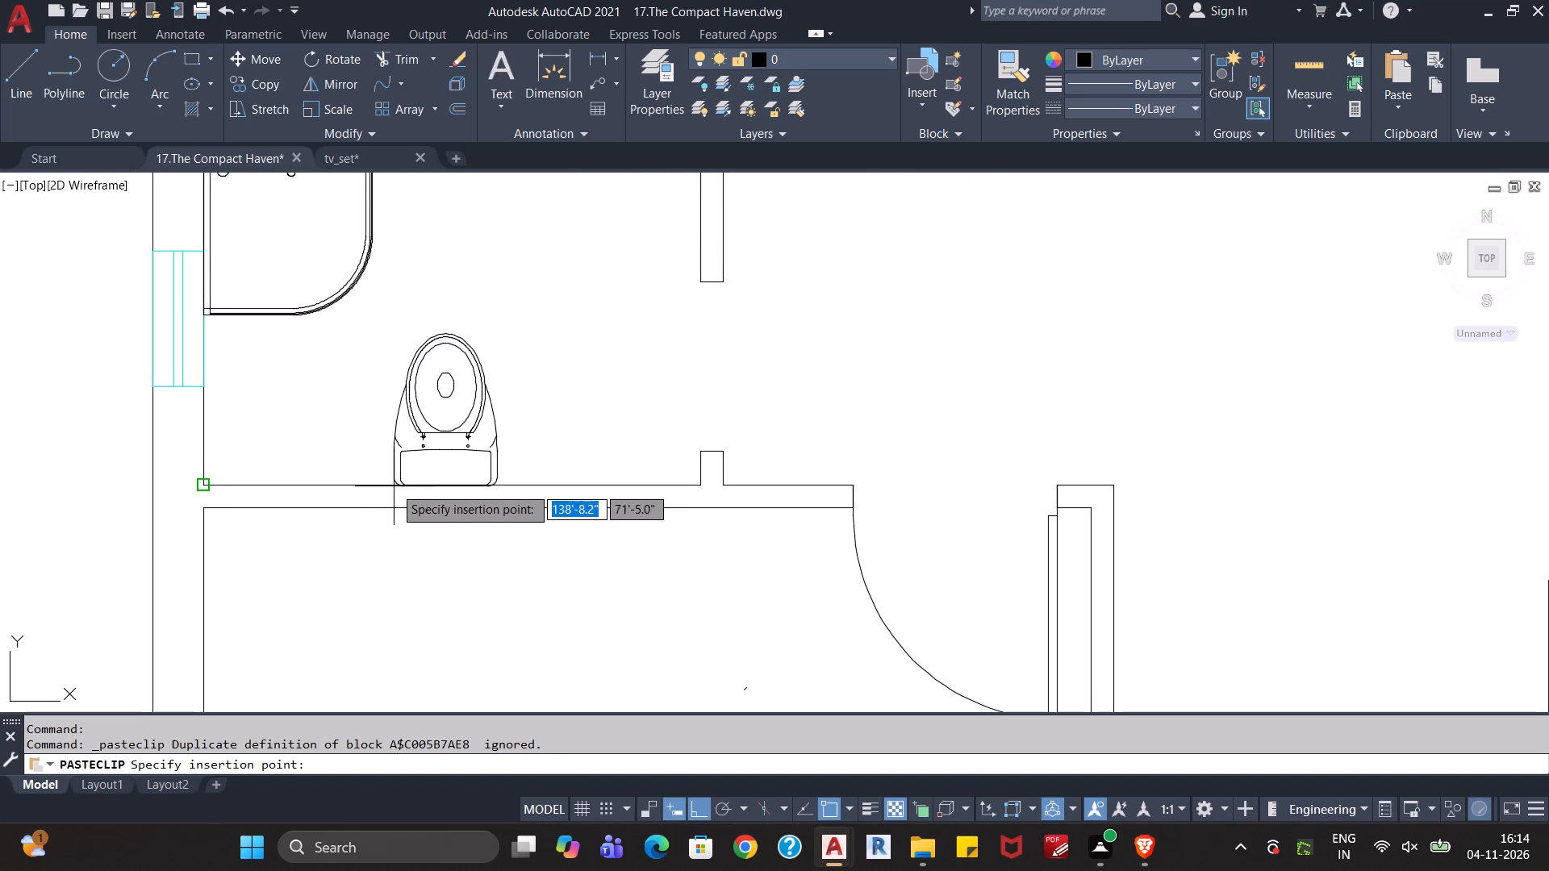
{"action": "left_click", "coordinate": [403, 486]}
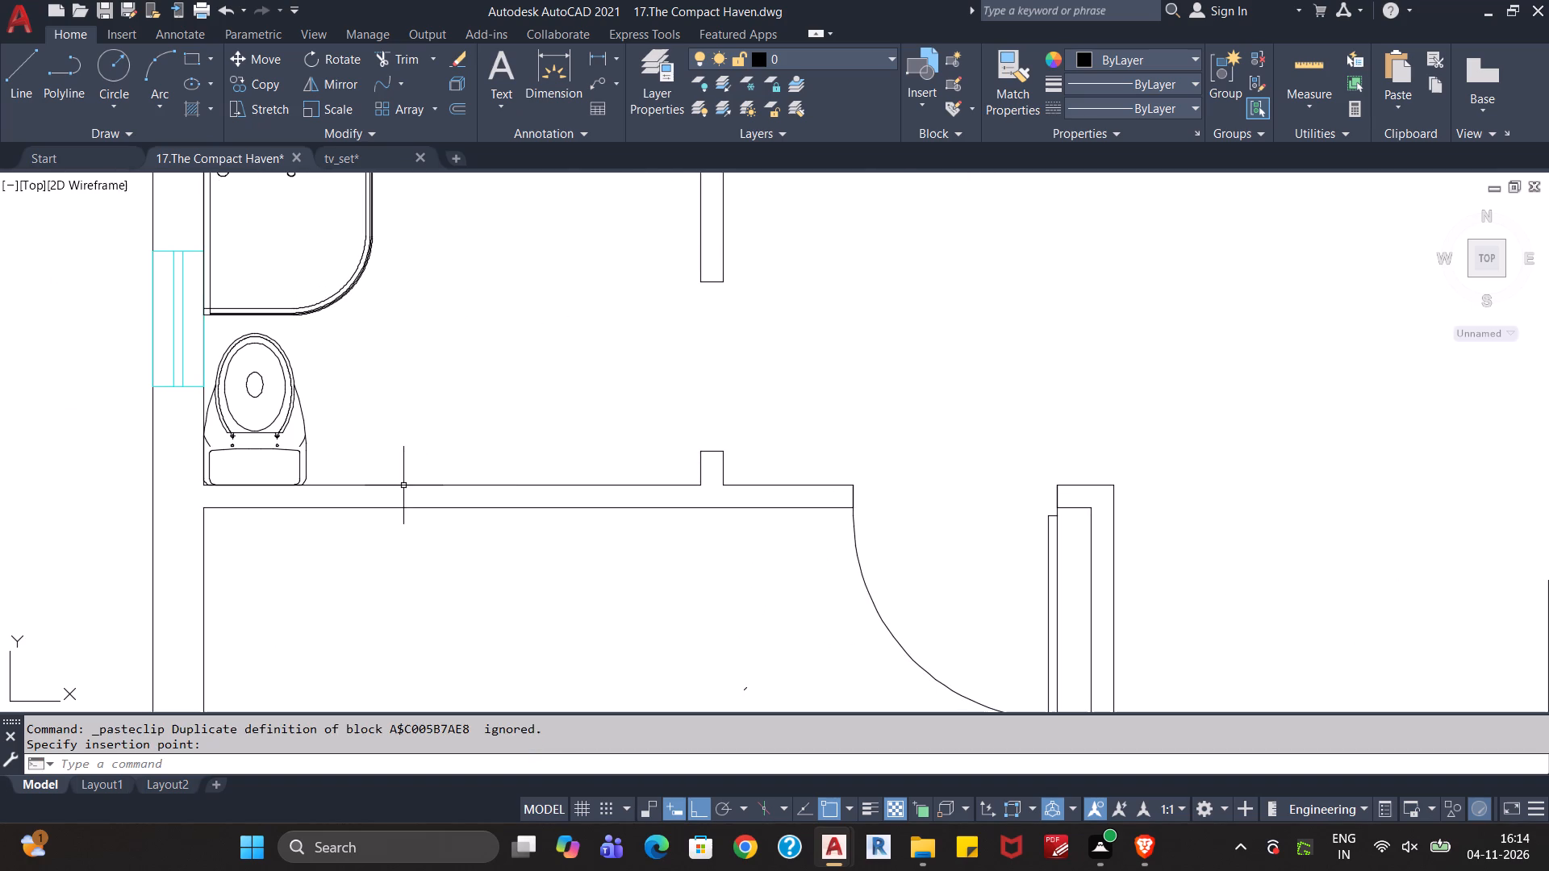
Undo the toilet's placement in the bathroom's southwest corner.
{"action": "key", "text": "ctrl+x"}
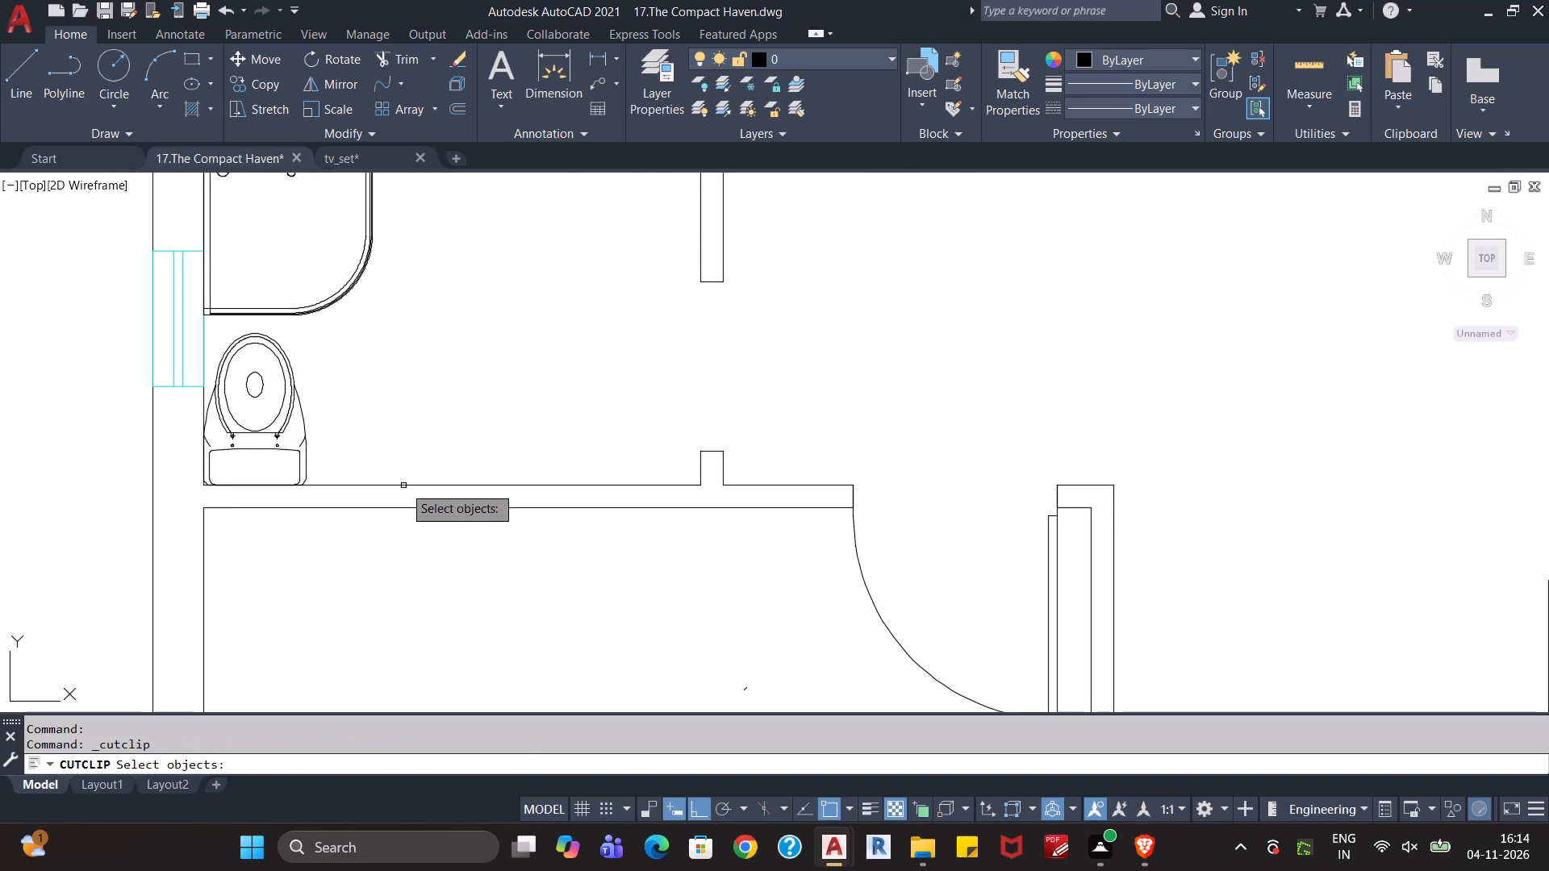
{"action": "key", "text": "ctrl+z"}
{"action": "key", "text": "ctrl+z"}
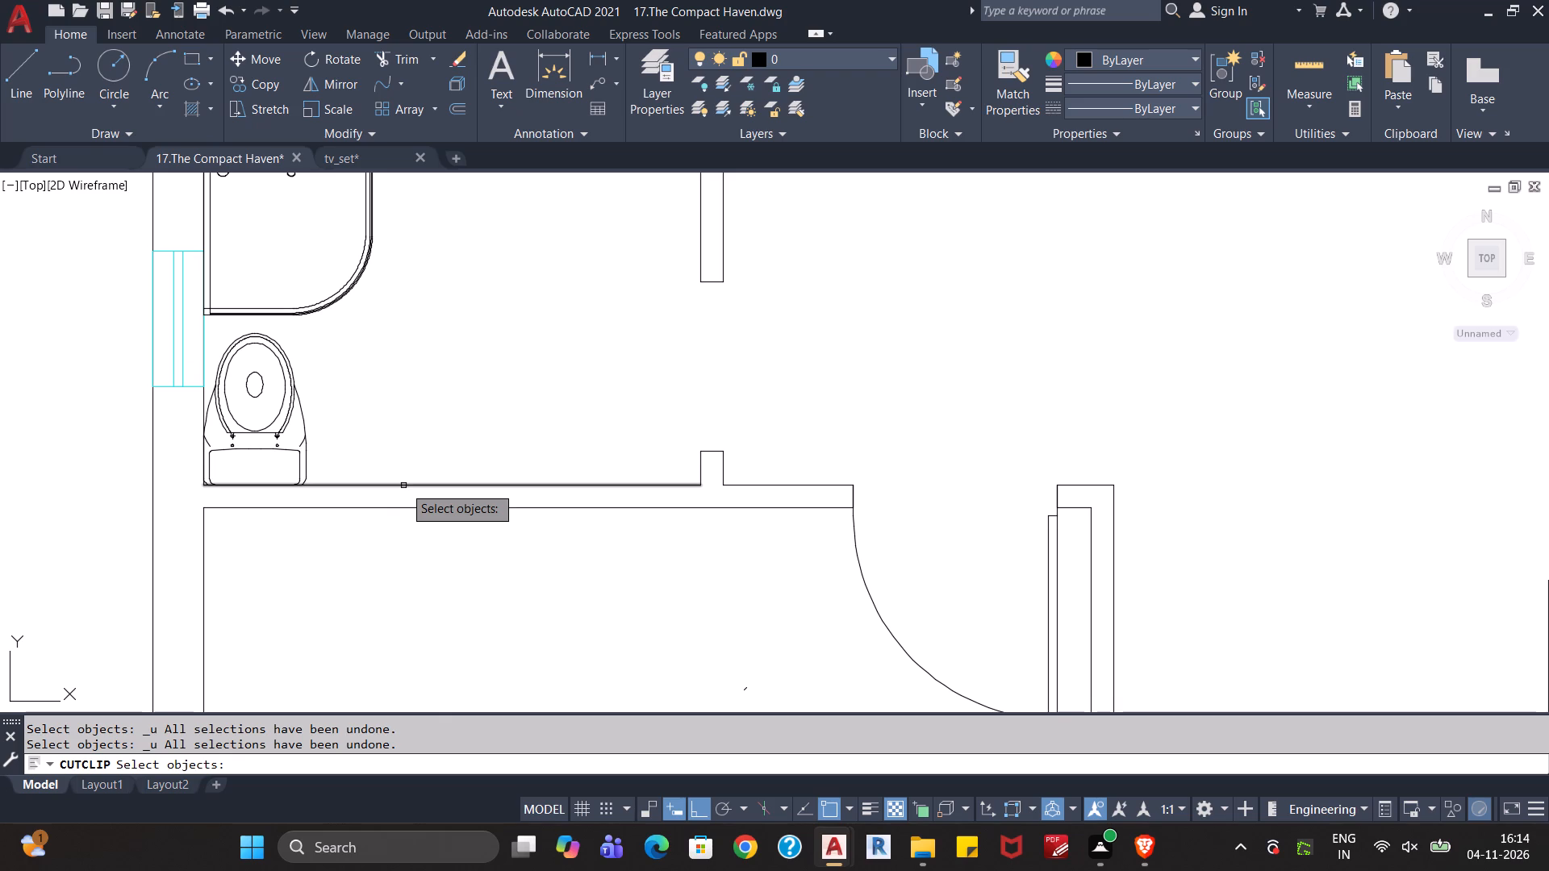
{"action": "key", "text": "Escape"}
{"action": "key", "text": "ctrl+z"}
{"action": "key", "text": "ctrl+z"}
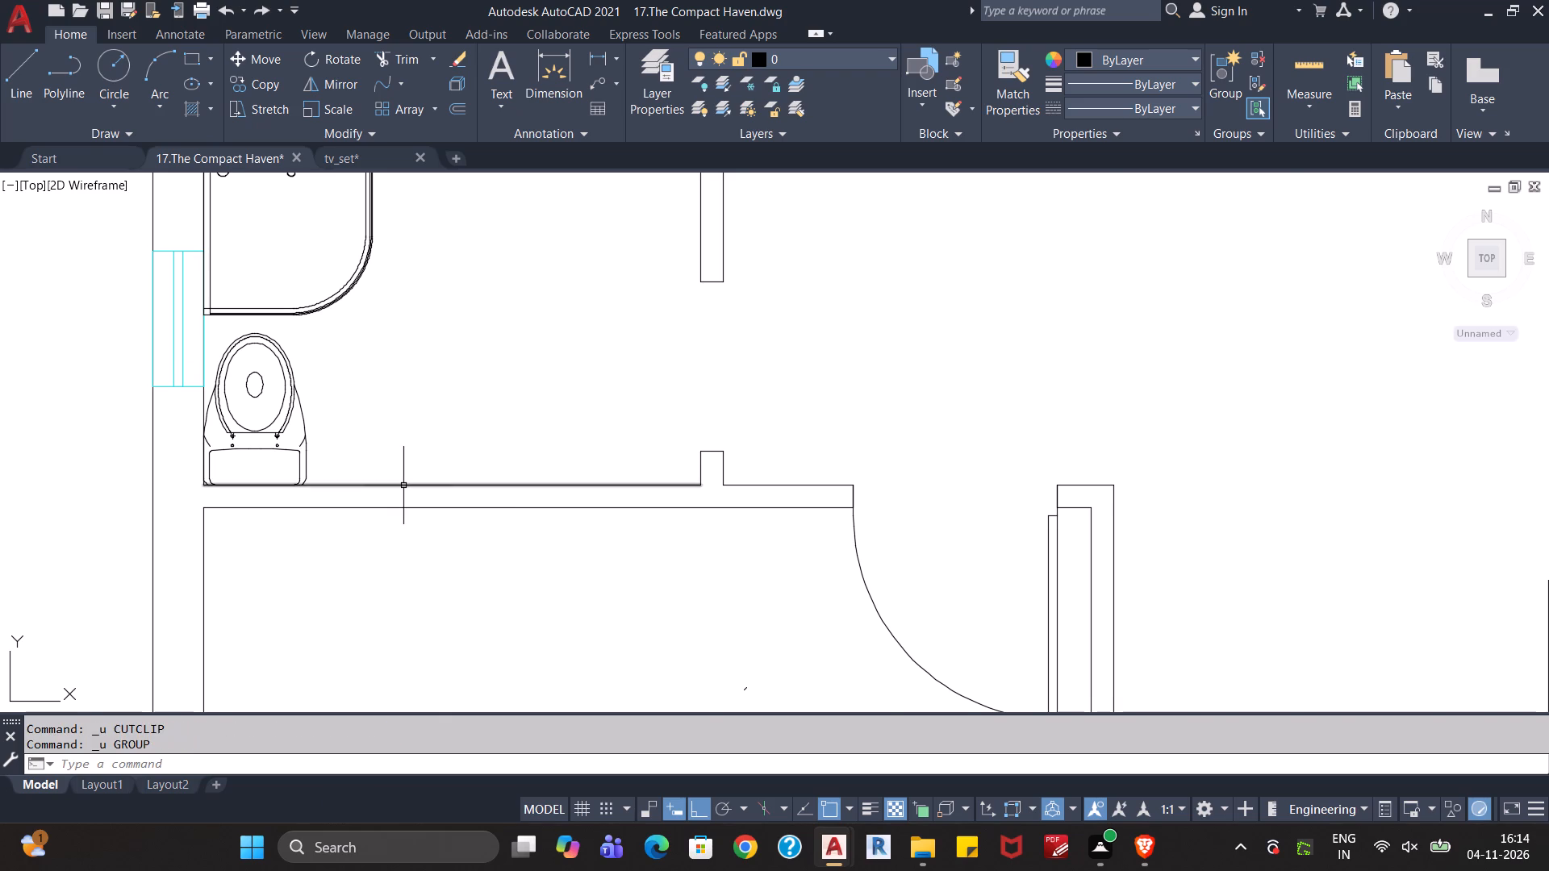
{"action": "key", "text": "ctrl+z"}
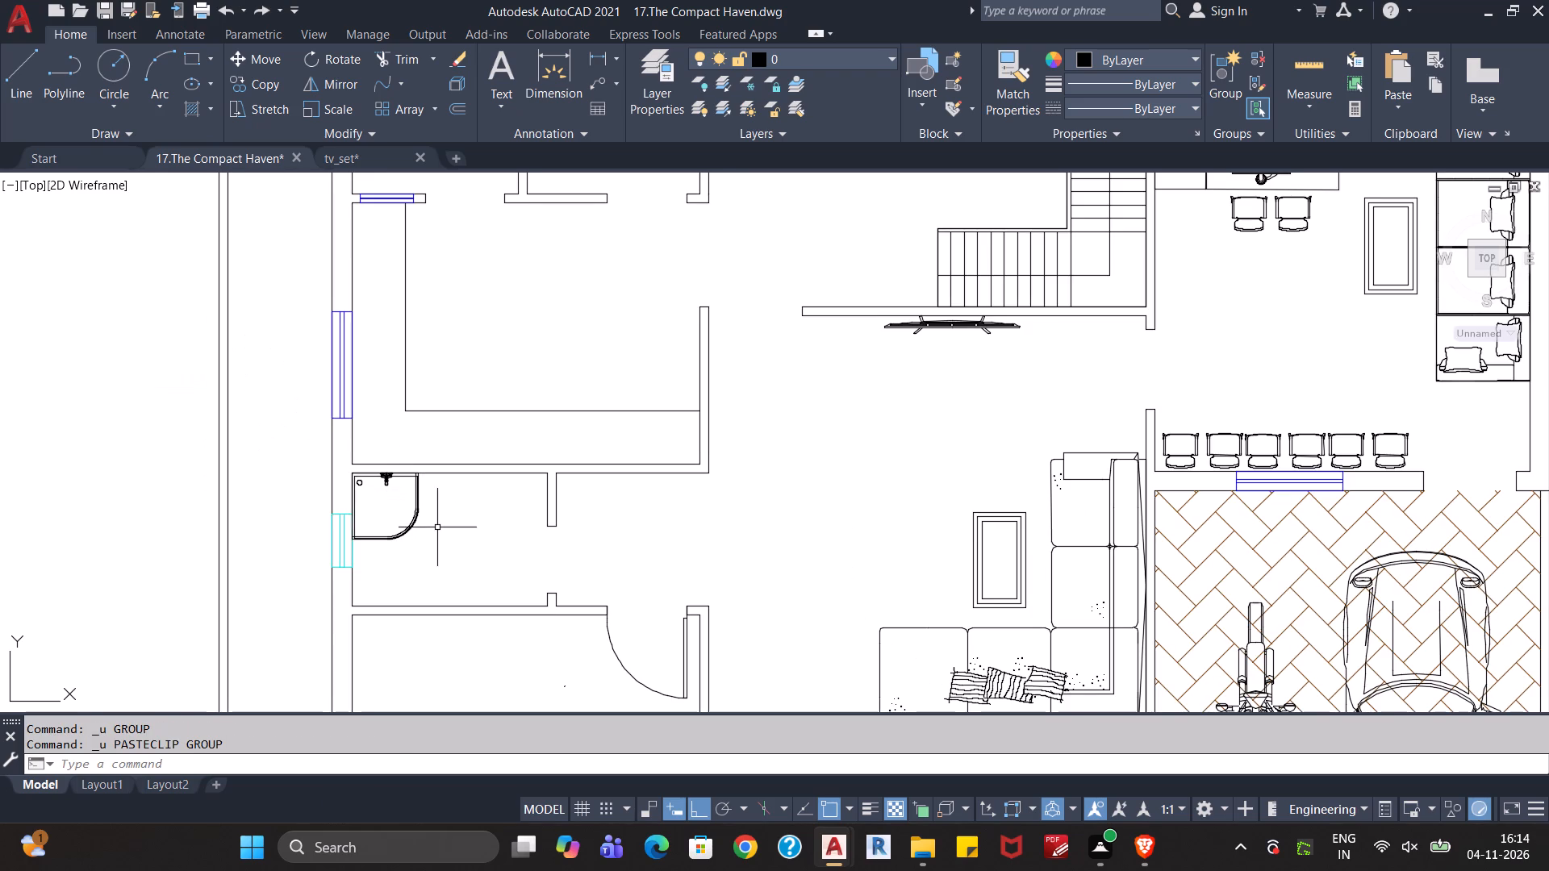
Paste the toilet into the bathroom's inner southwest corner, with its tank against the south wall.
{"action": "key", "text": "ctrl+v"}
{"action": "scroll", "coordinate": [436, 599], "scroll_direction": "up", "scroll_amount": 3}
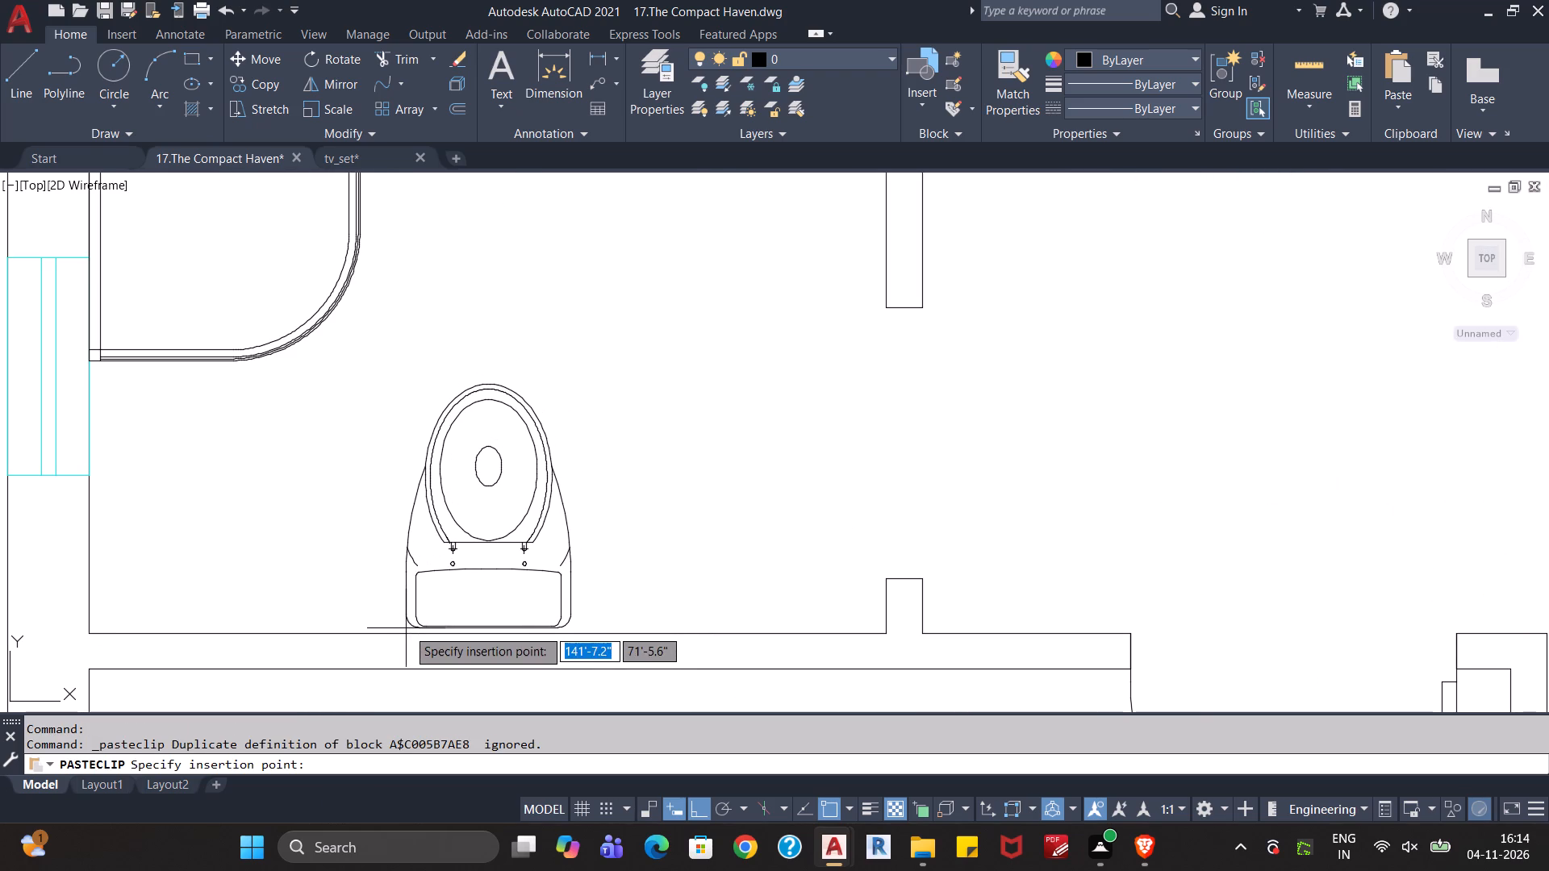
{"action": "scroll", "coordinate": [417, 632], "scroll_direction": "up", "scroll_amount": 4}
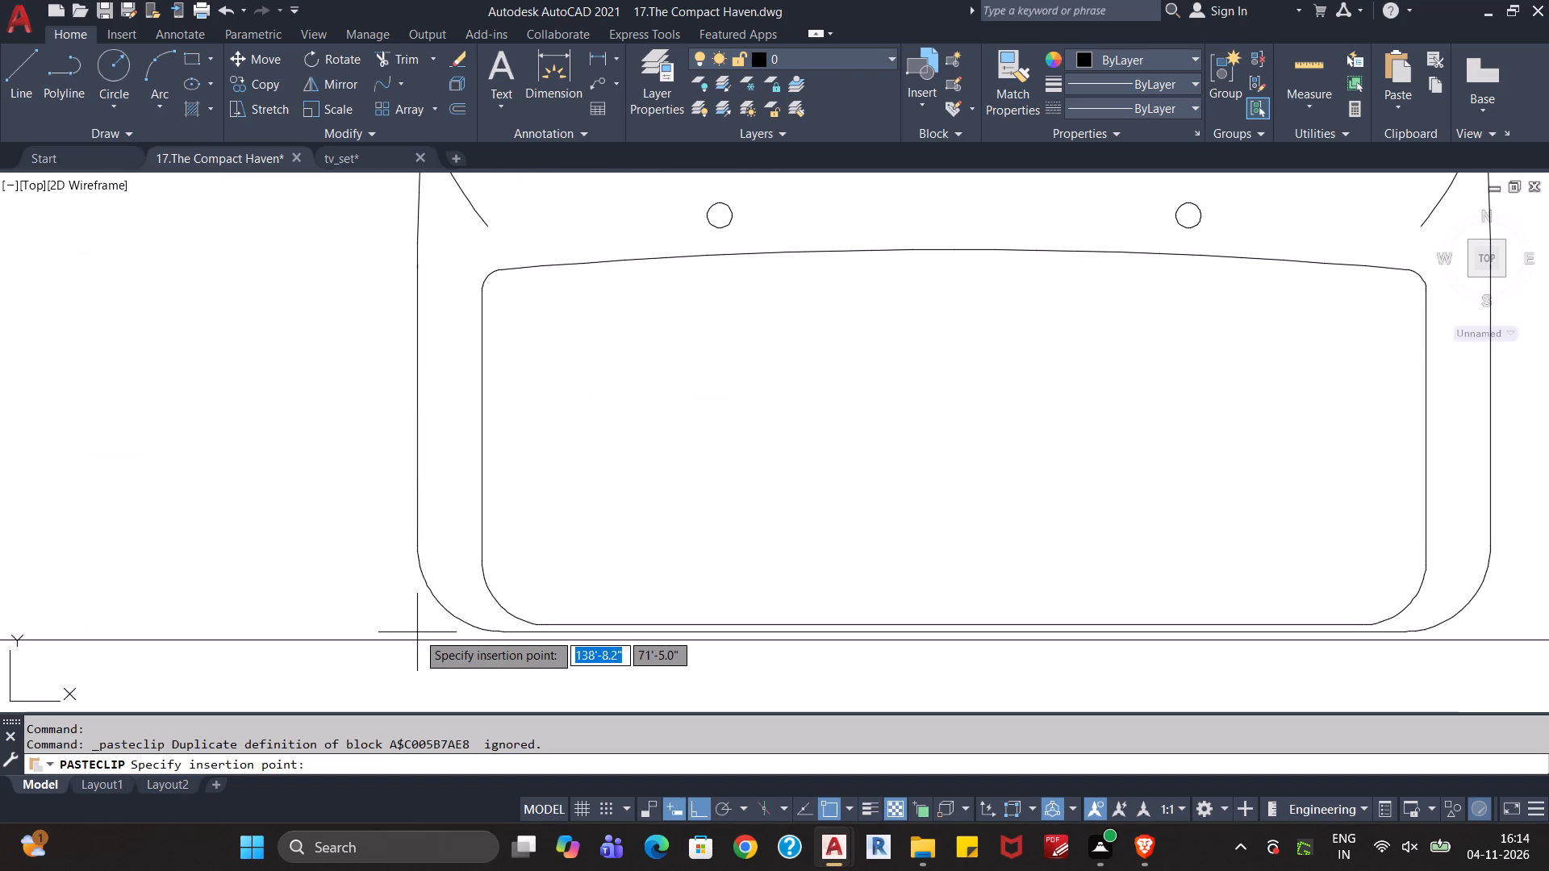
{"action": "left_click", "coordinate": [417, 641]}
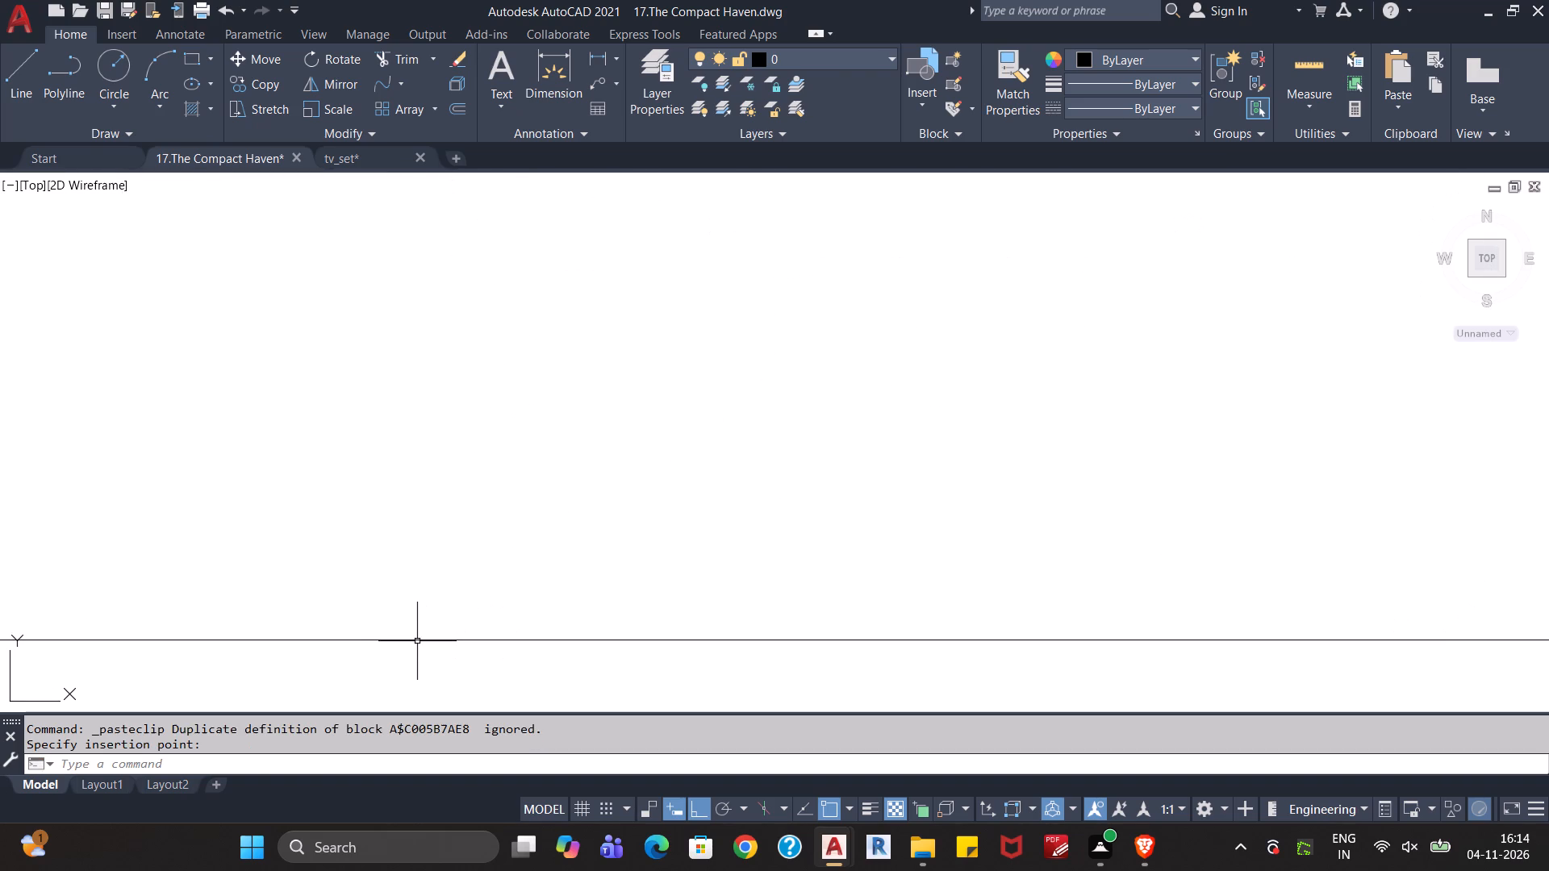
Move the toilet about 2'-9" east along the bathroom's south wall, away from the corner.
{"action": "scroll", "coordinate": [419, 641], "scroll_direction": "down", "scroll_amount": 6}
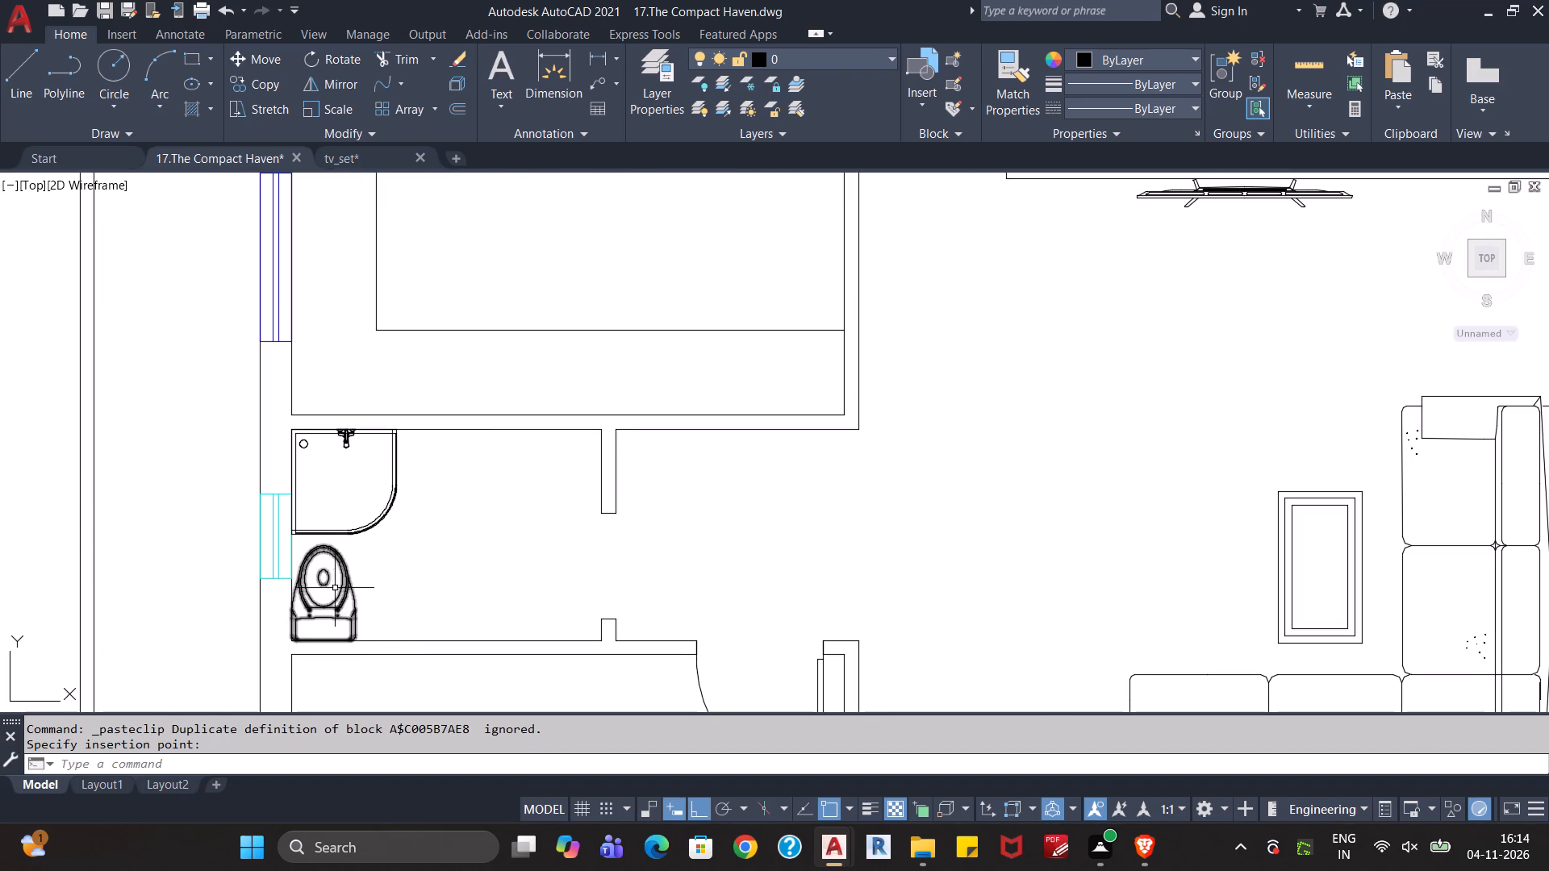
{"action": "left_click", "coordinate": [323, 584]}
{"action": "key", "text": "m"}
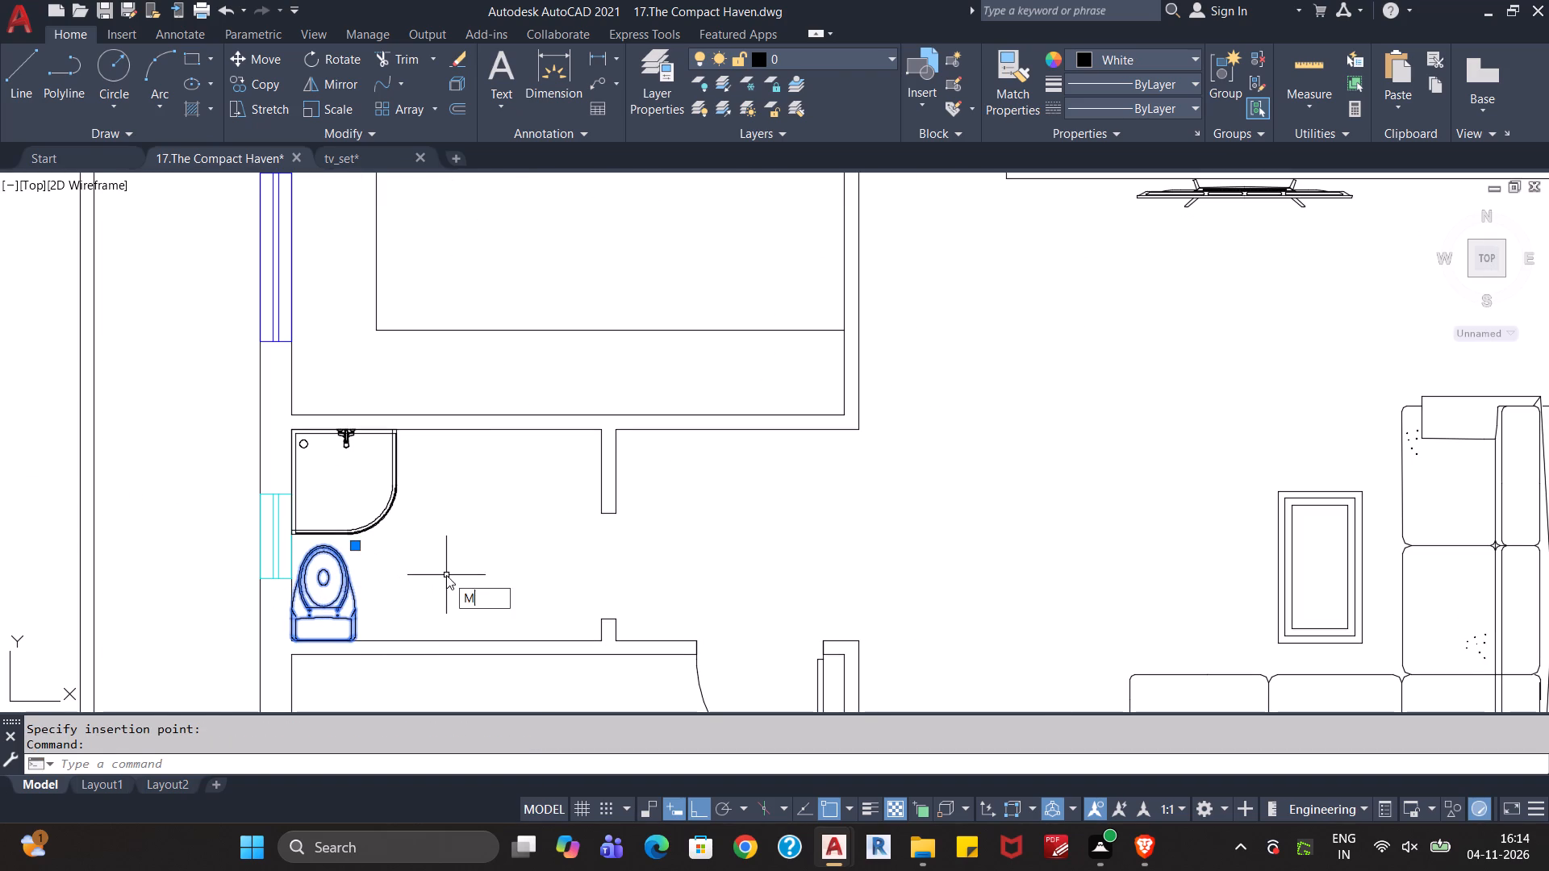
{"action": "key", "text": "Return"}
{"action": "left_click", "coordinate": [319, 575]}
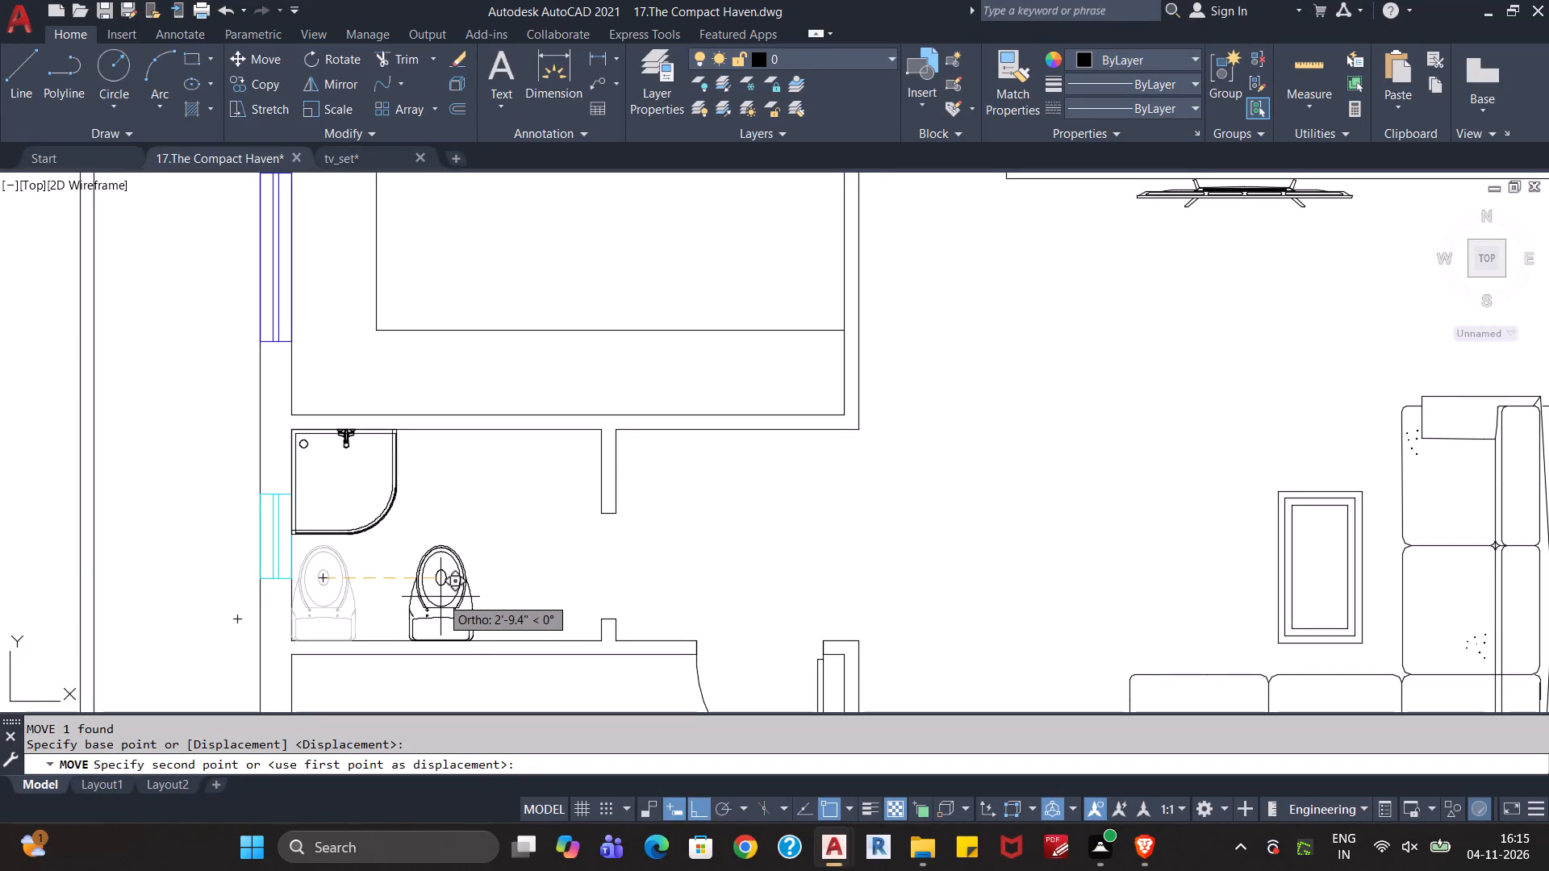
{"action": "left_click", "coordinate": [440, 597]}
Save the drawing.
{"action": "scroll", "coordinate": [516, 582], "scroll_direction": "down", "scroll_amount": 1}
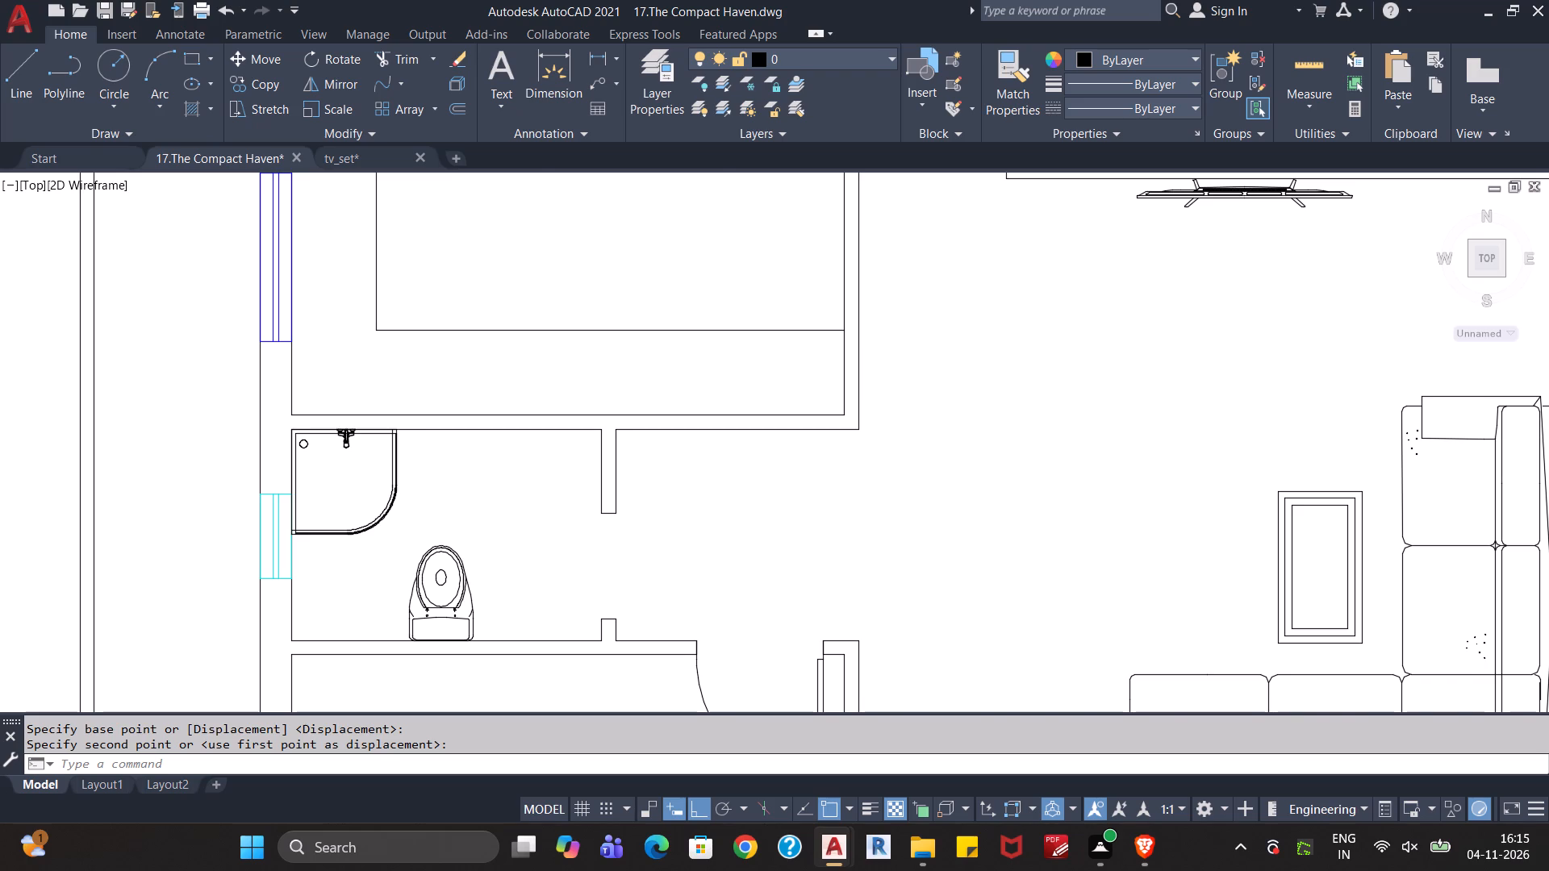
{"action": "key", "text": "ctrl+s"}
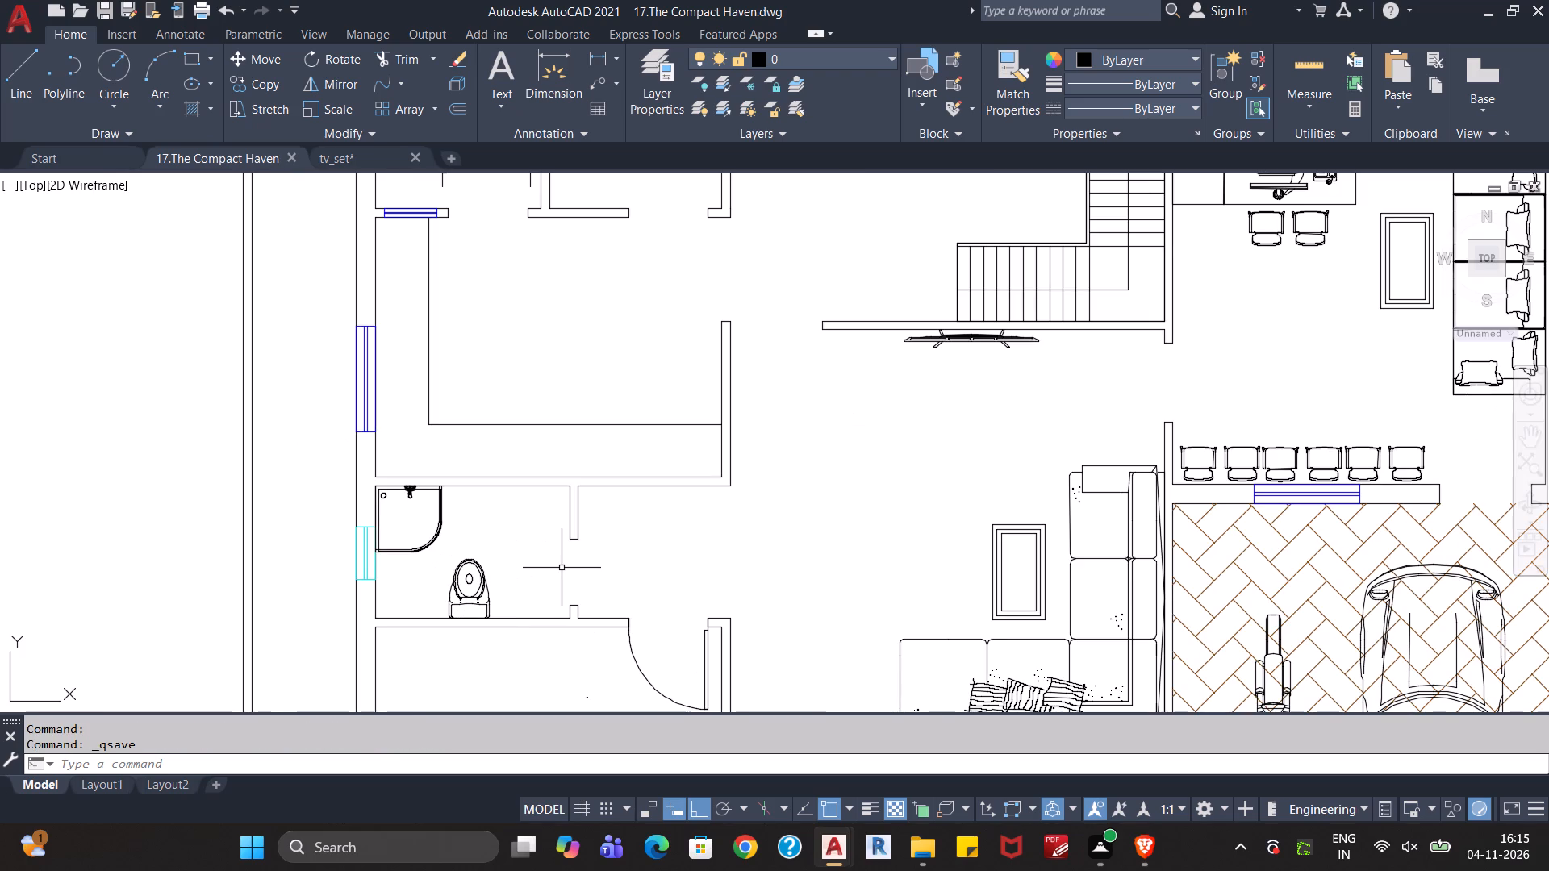
Flip the door block in the northwest bedroom's bathroom horizontally so its swing faces east, keeping the leaf on the south side.
{"action": "middle_click_drag", "start_coordinate": [661, 554], "coordinate": [607, 640]}
{"action": "scroll", "coordinate": [607, 640], "scroll_direction": "down", "scroll_amount": 2}
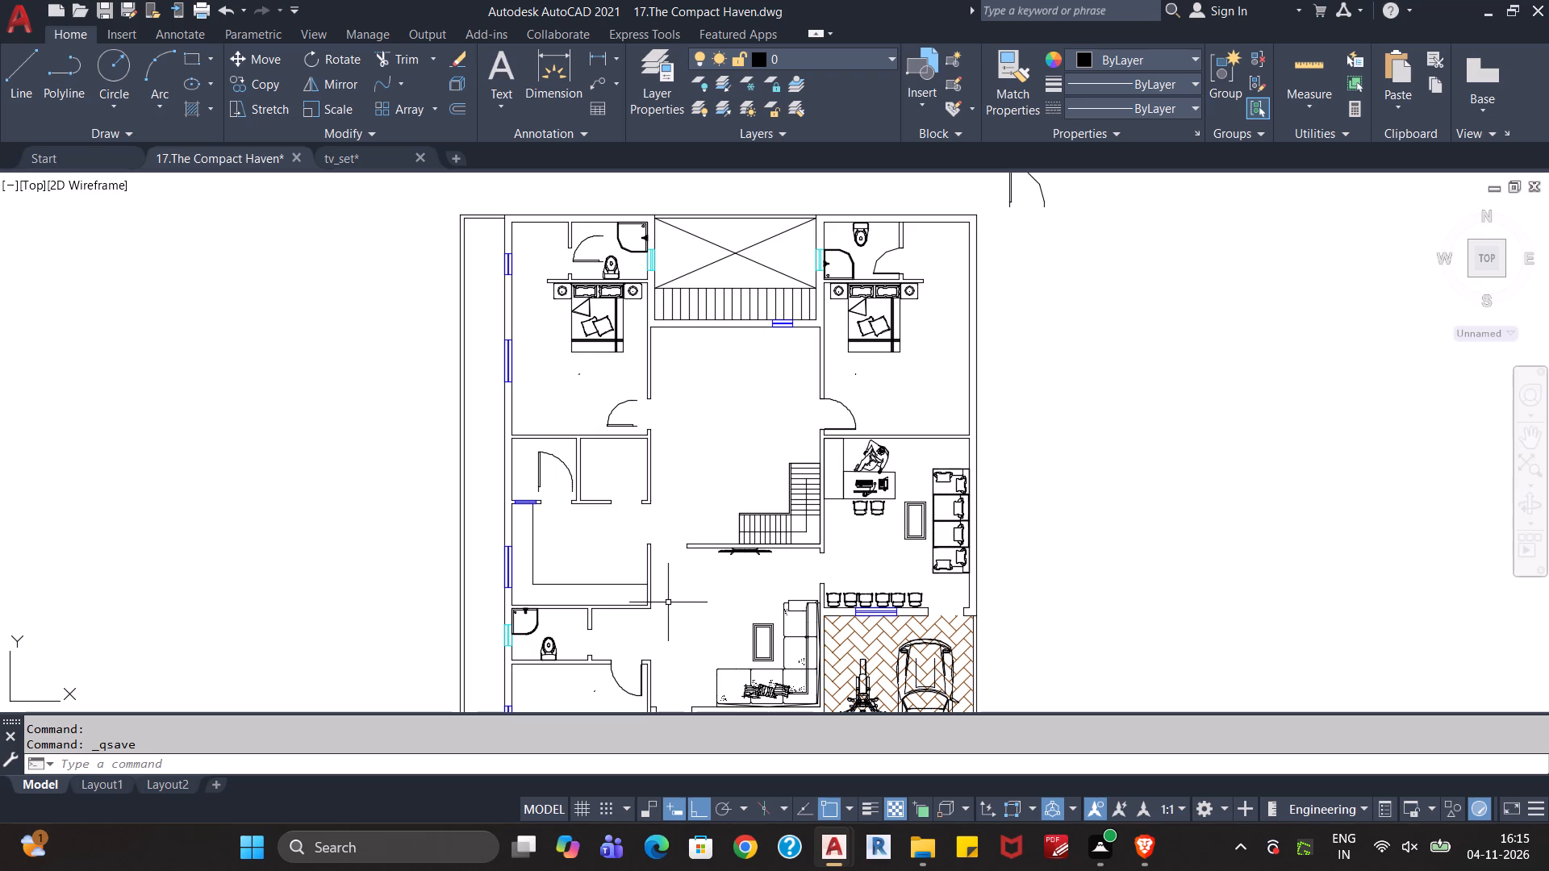
{"action": "middle_click_drag", "start_coordinate": [690, 397], "coordinate": [695, 416]}
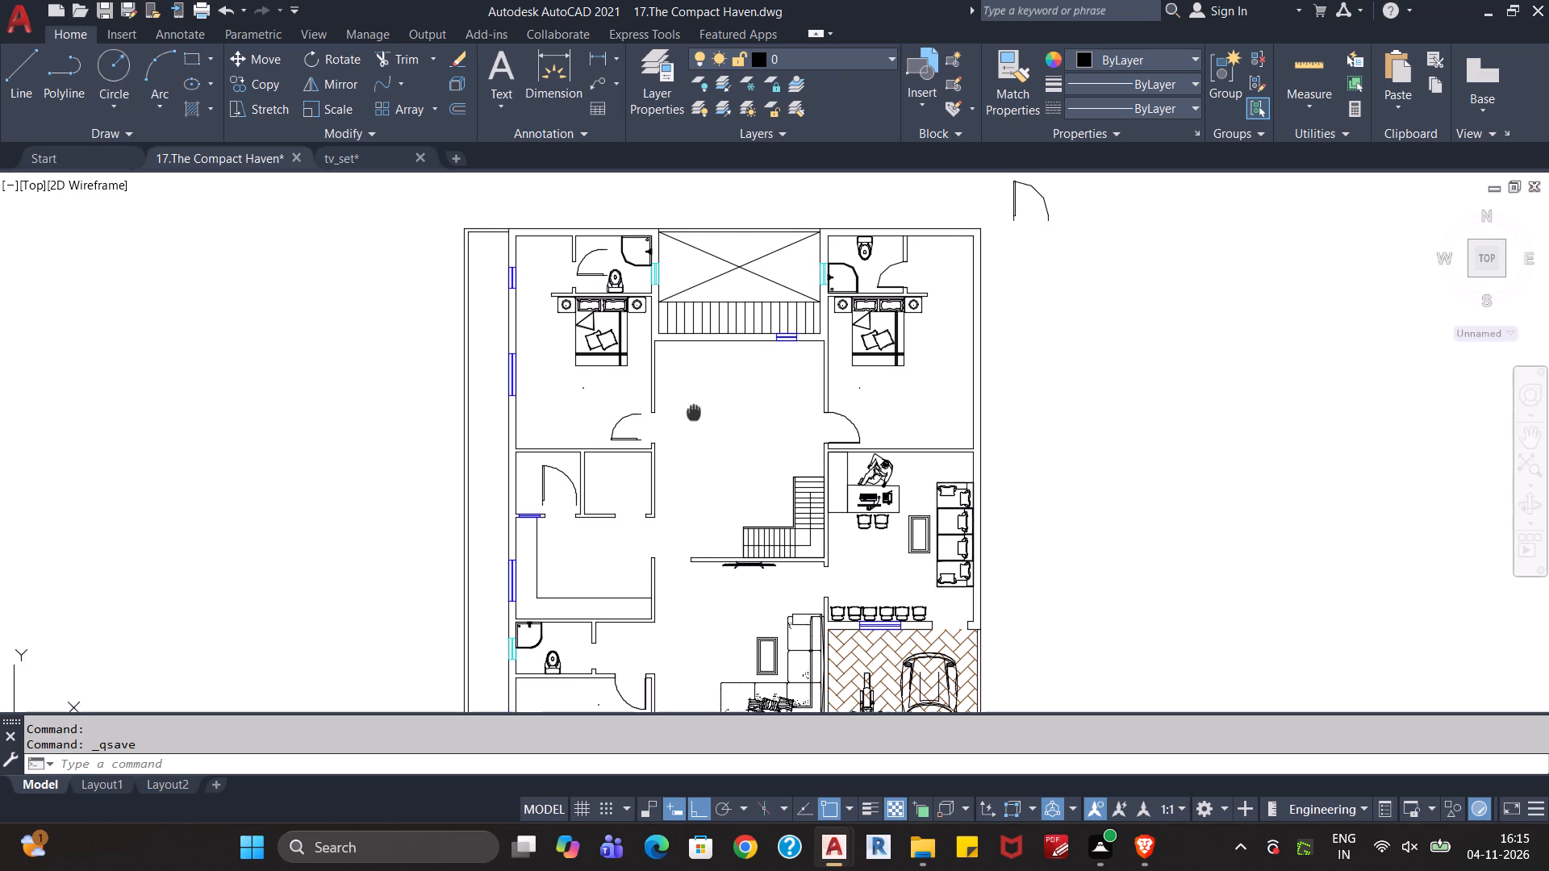
{"action": "middle_click_drag", "start_coordinate": [695, 416], "coordinate": [696, 523]}
{"action": "scroll", "coordinate": [592, 415], "scroll_direction": "up", "scroll_amount": 4}
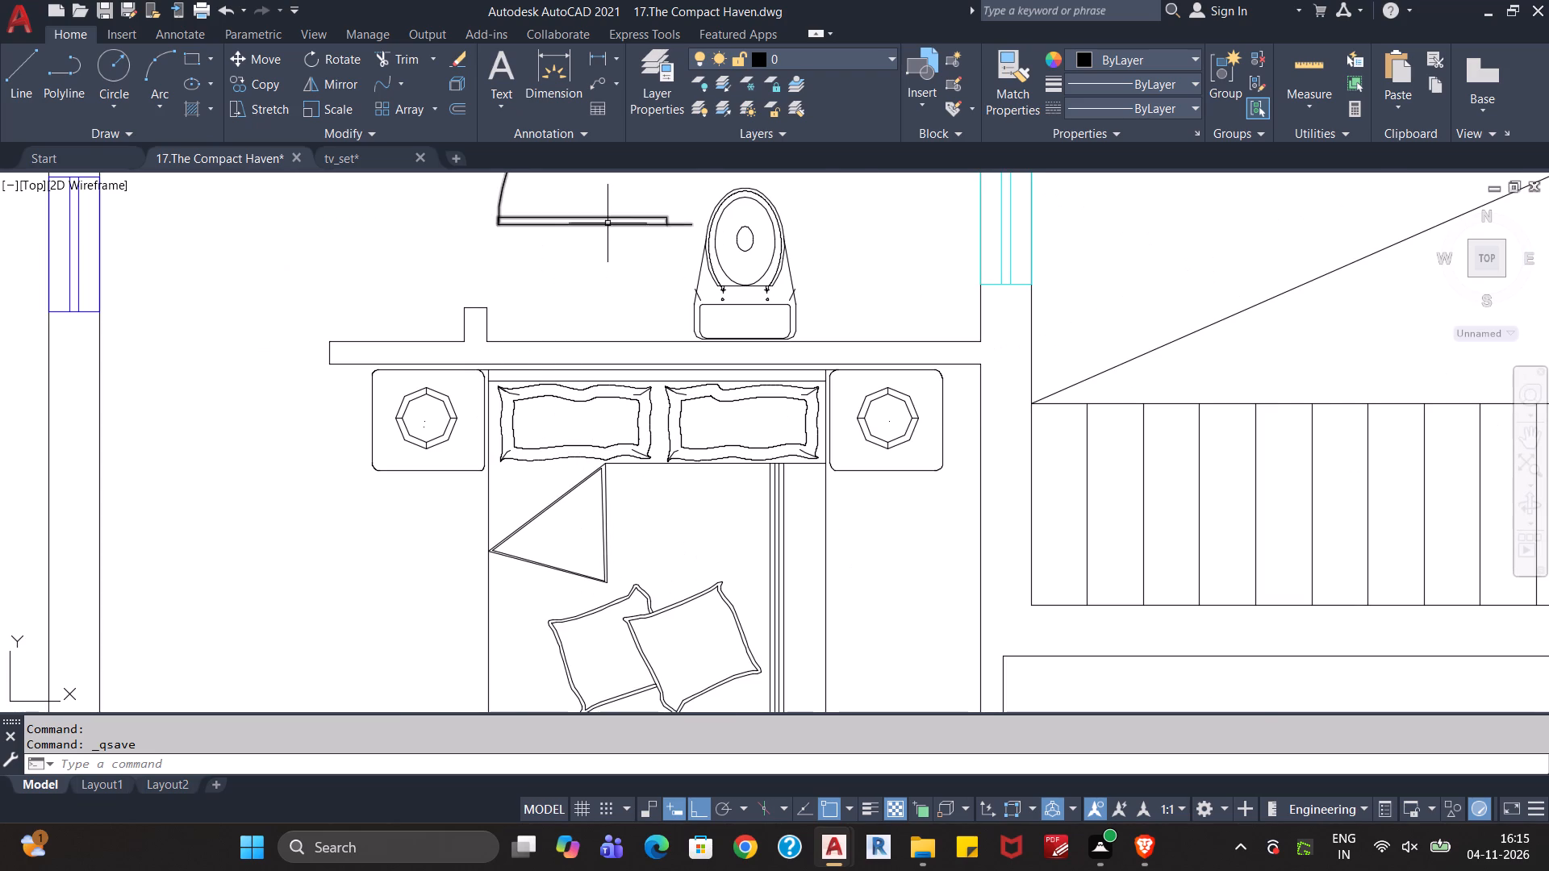
{"action": "left_click", "coordinate": [608, 221]}
{"action": "left_click", "coordinate": [567, 242]}
{"action": "middle_click_drag", "start_coordinate": [567, 242], "coordinate": [520, 389]}
{"action": "left_click", "coordinate": [677, 289]}
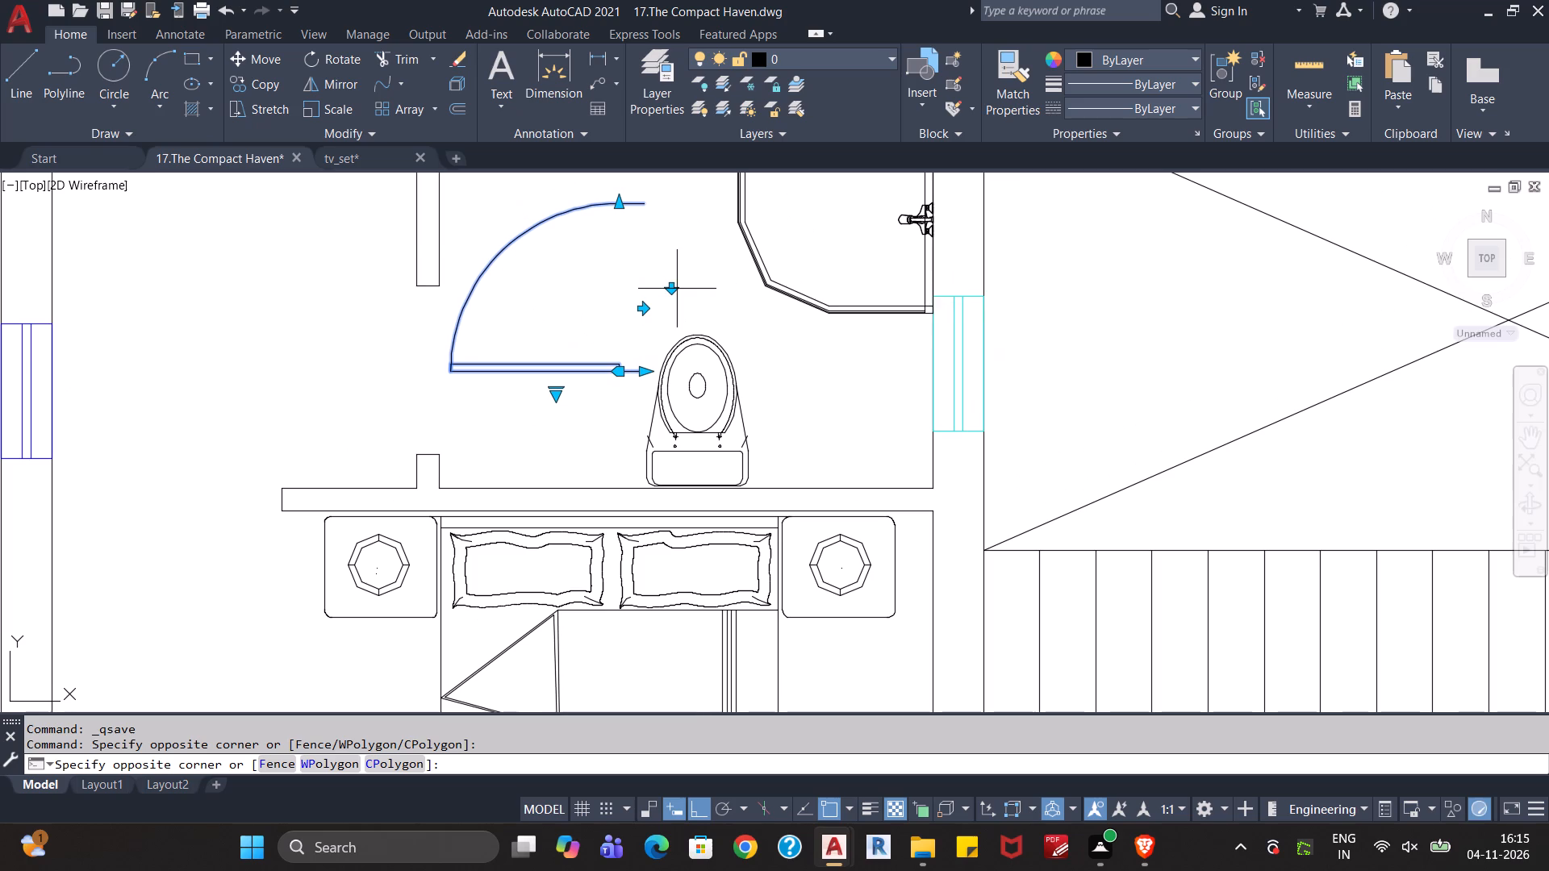
{"action": "left_click", "coordinate": [671, 291]}
{"action": "left_click", "coordinate": [672, 288]}
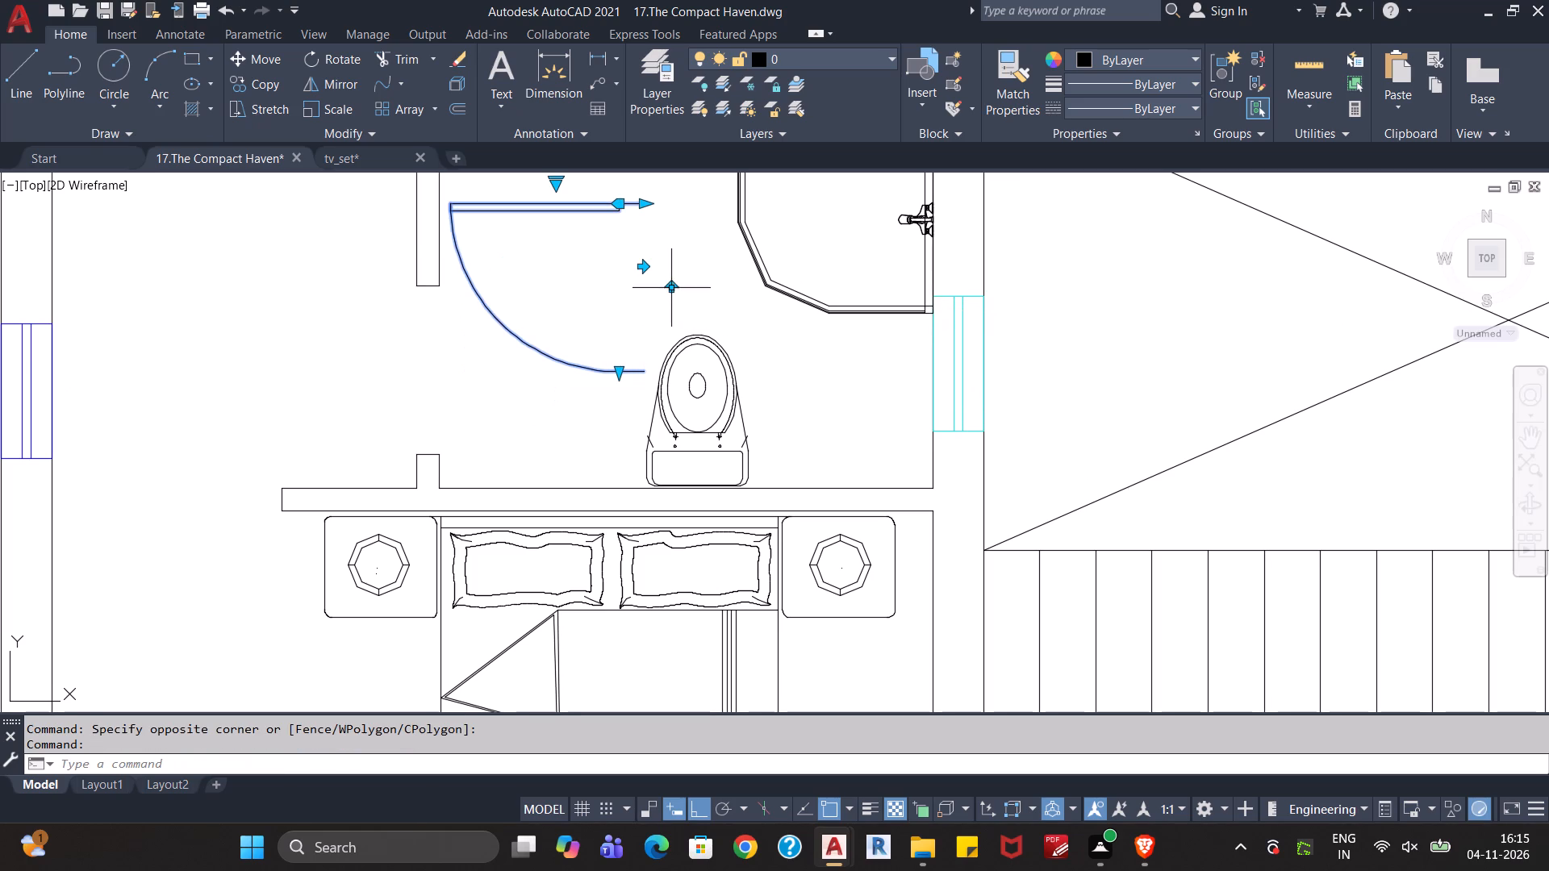
{"action": "left_click", "coordinate": [669, 288]}
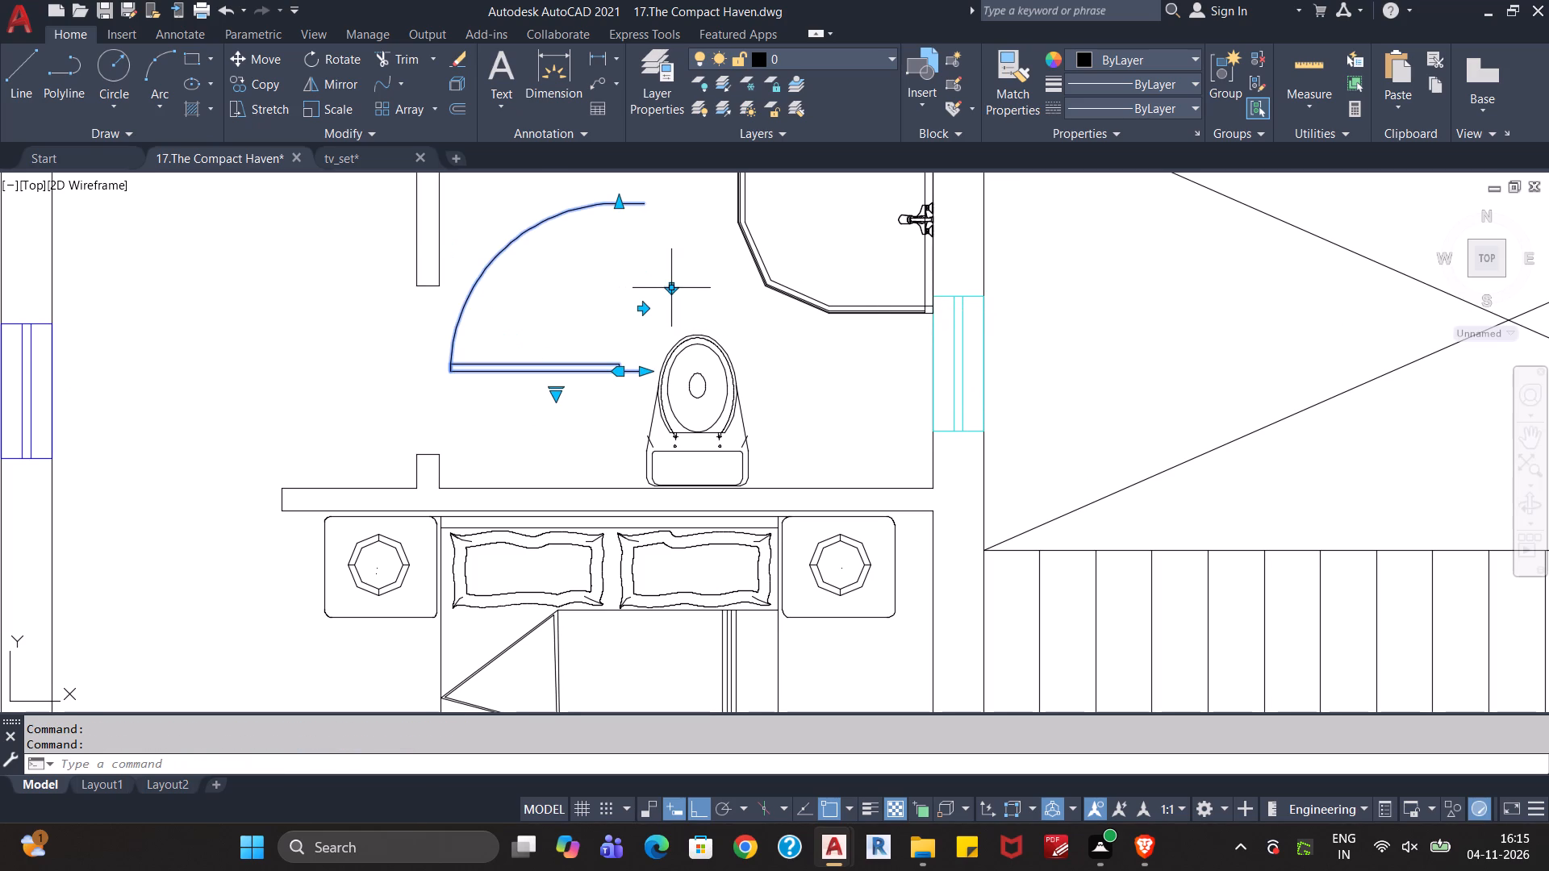
{"action": "left_click", "coordinate": [645, 307]}
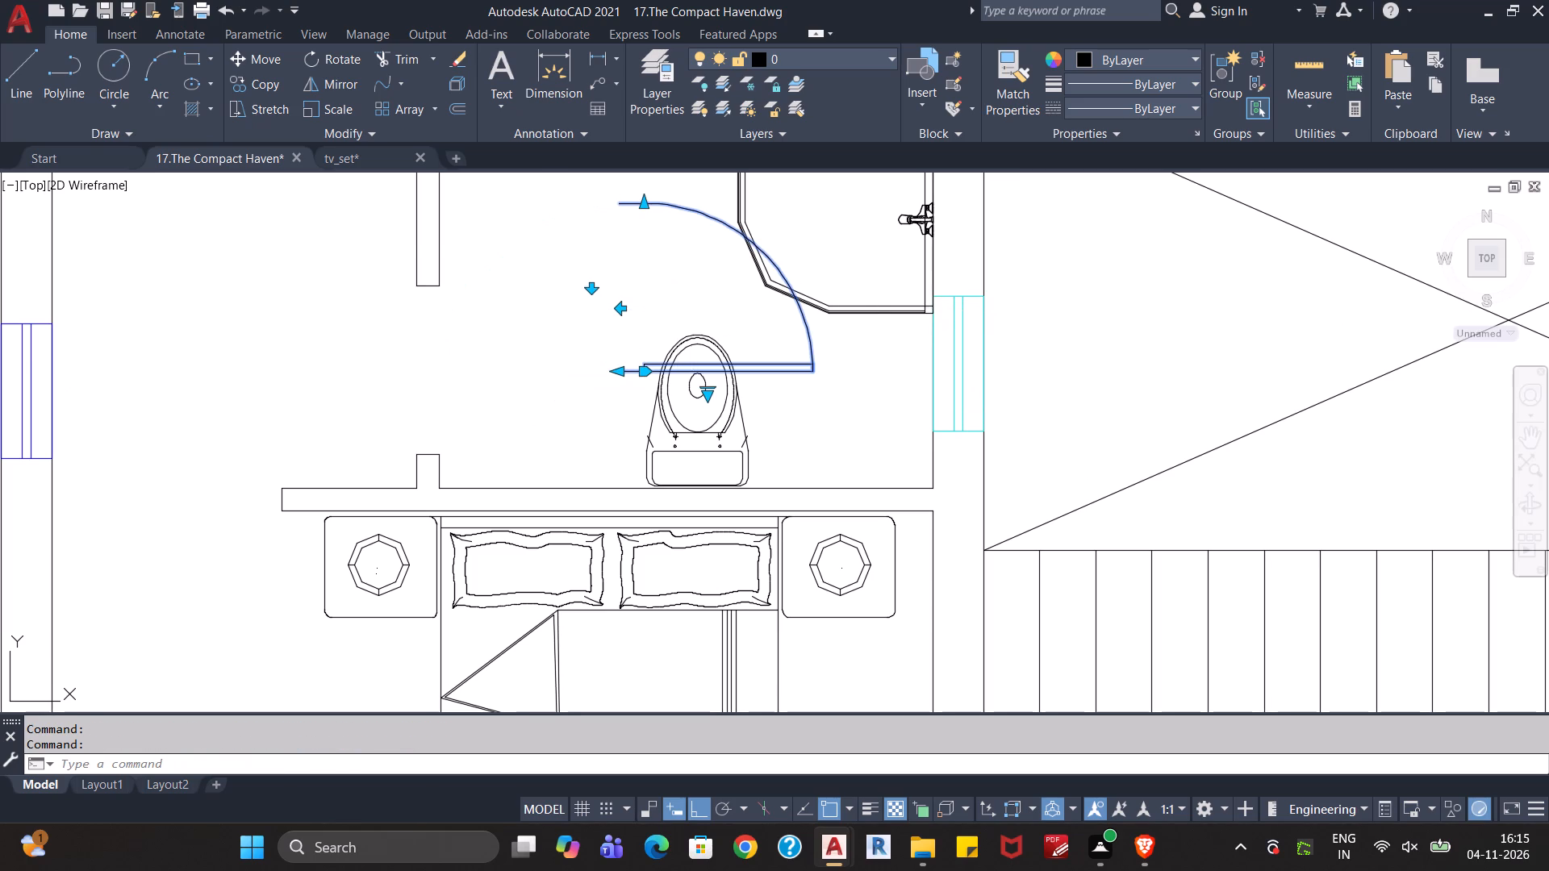
{"action": "key", "text": "Escape"}
Align the flipped door's two frame ends to the west corners of the bathroom opening's south and north jambs, scaling it to fit.
{"action": "left_click", "coordinate": [641, 372]}
{"action": "type", "text": "al"}
{"action": "key", "text": "Return"}
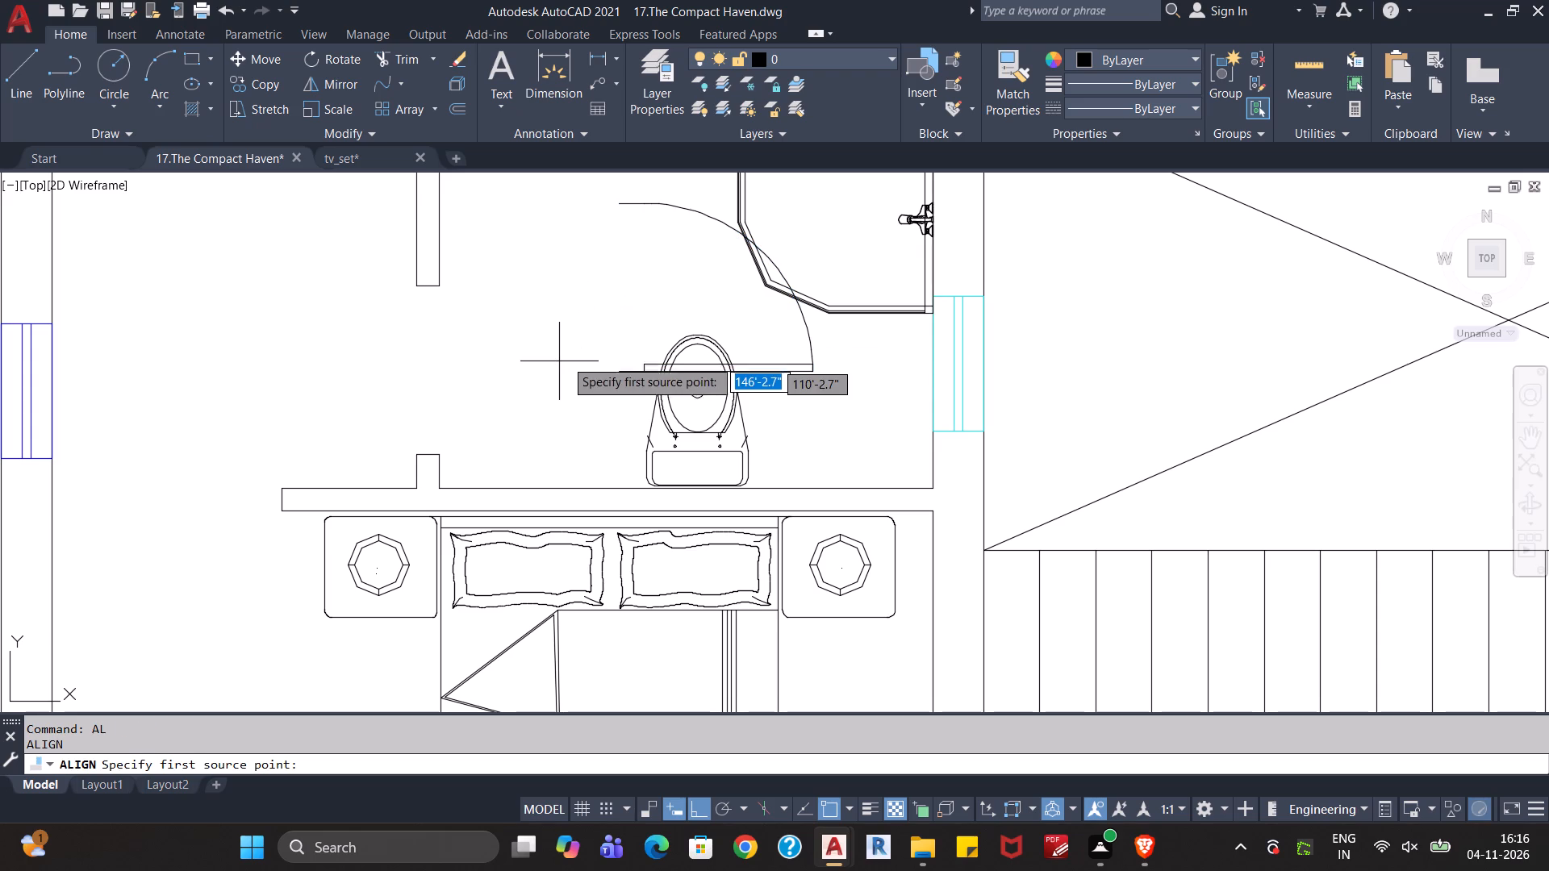
{"action": "left_click", "coordinate": [623, 371]}
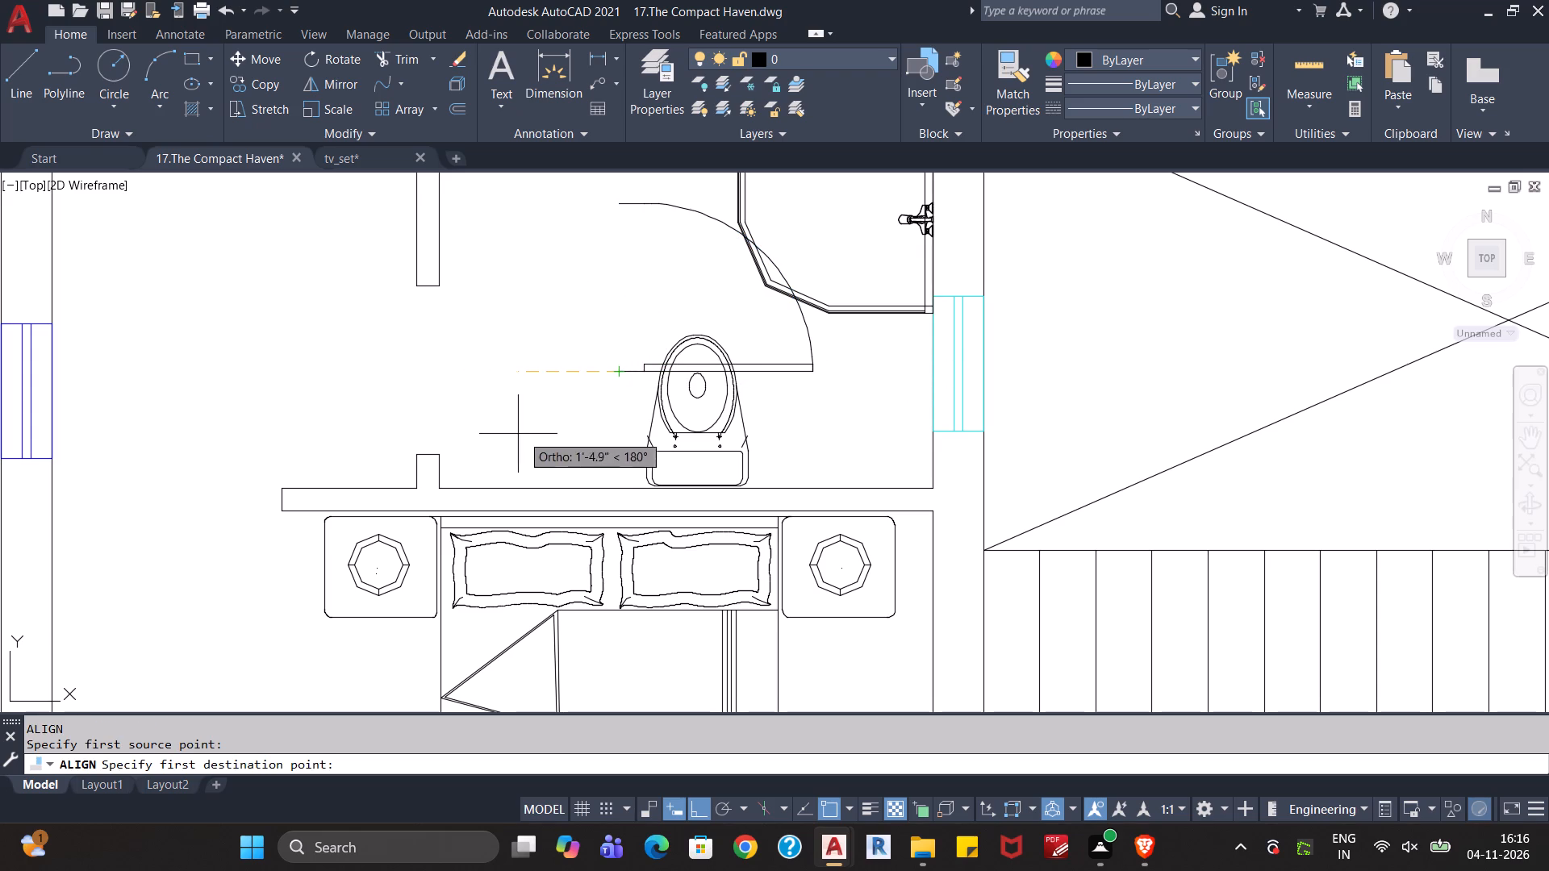
{"action": "left_click", "coordinate": [420, 457]}
{"action": "left_click", "coordinate": [620, 201]}
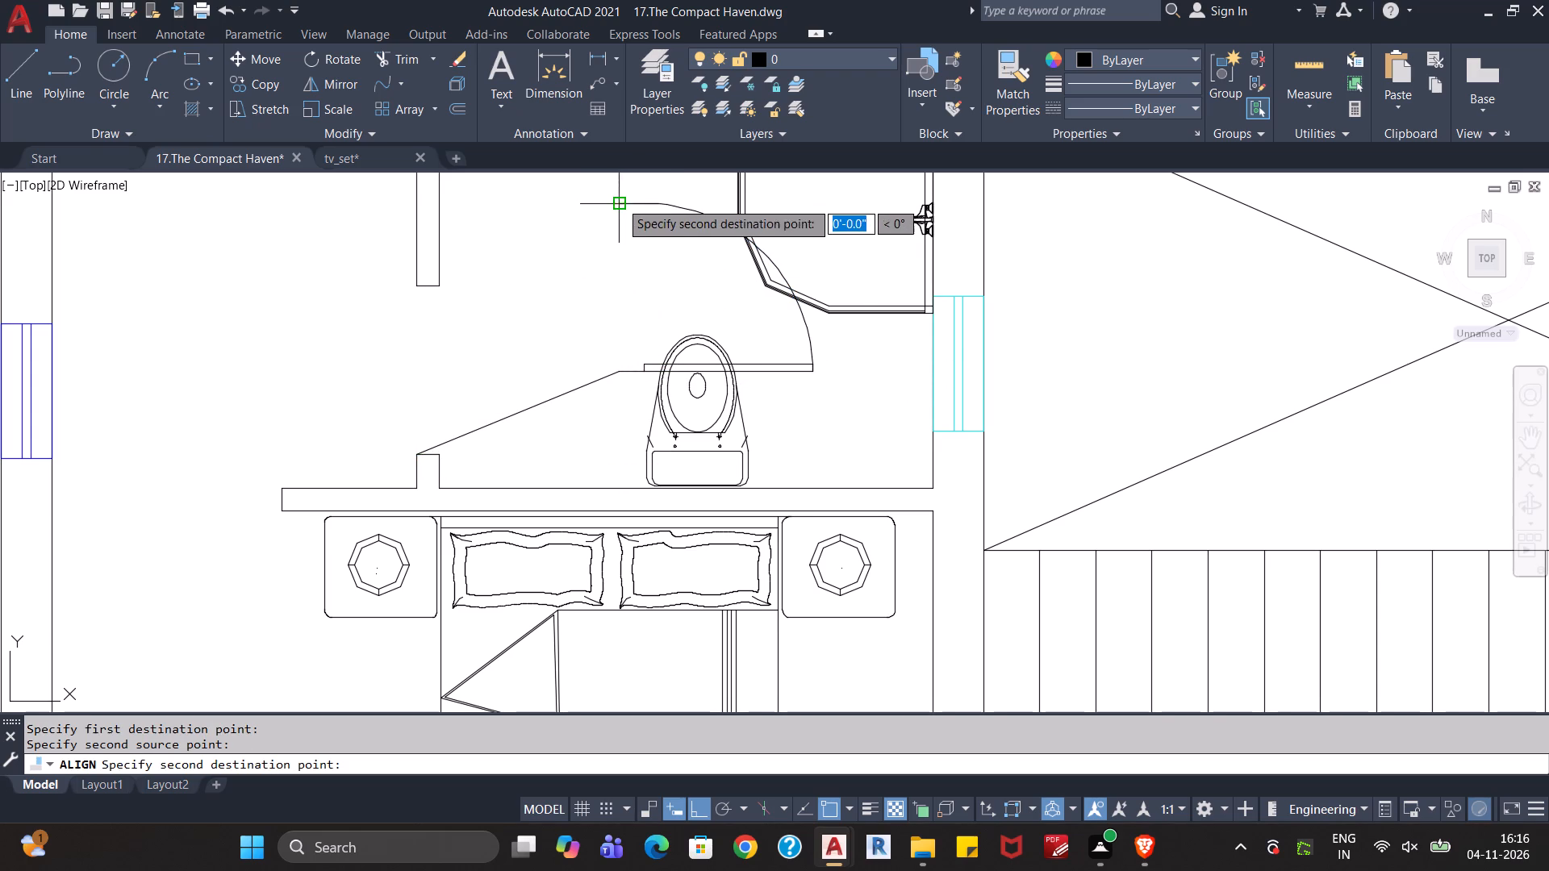
{"action": "left_click", "coordinate": [412, 284]}
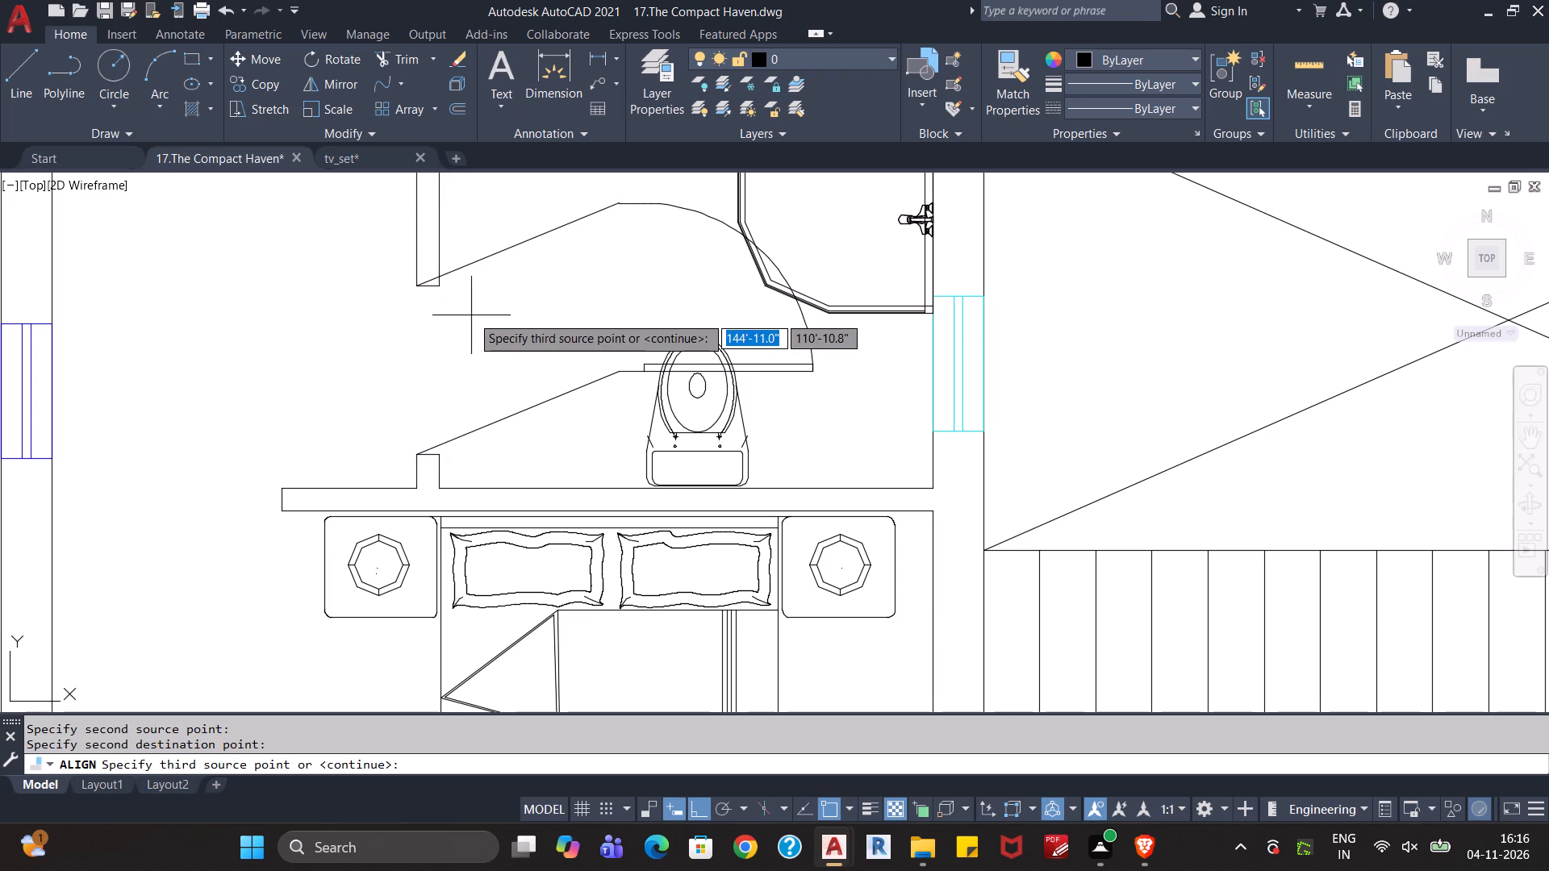
{"action": "key", "text": "Return"}
{"action": "key", "text": "y"}
{"action": "key", "text": "Return"}
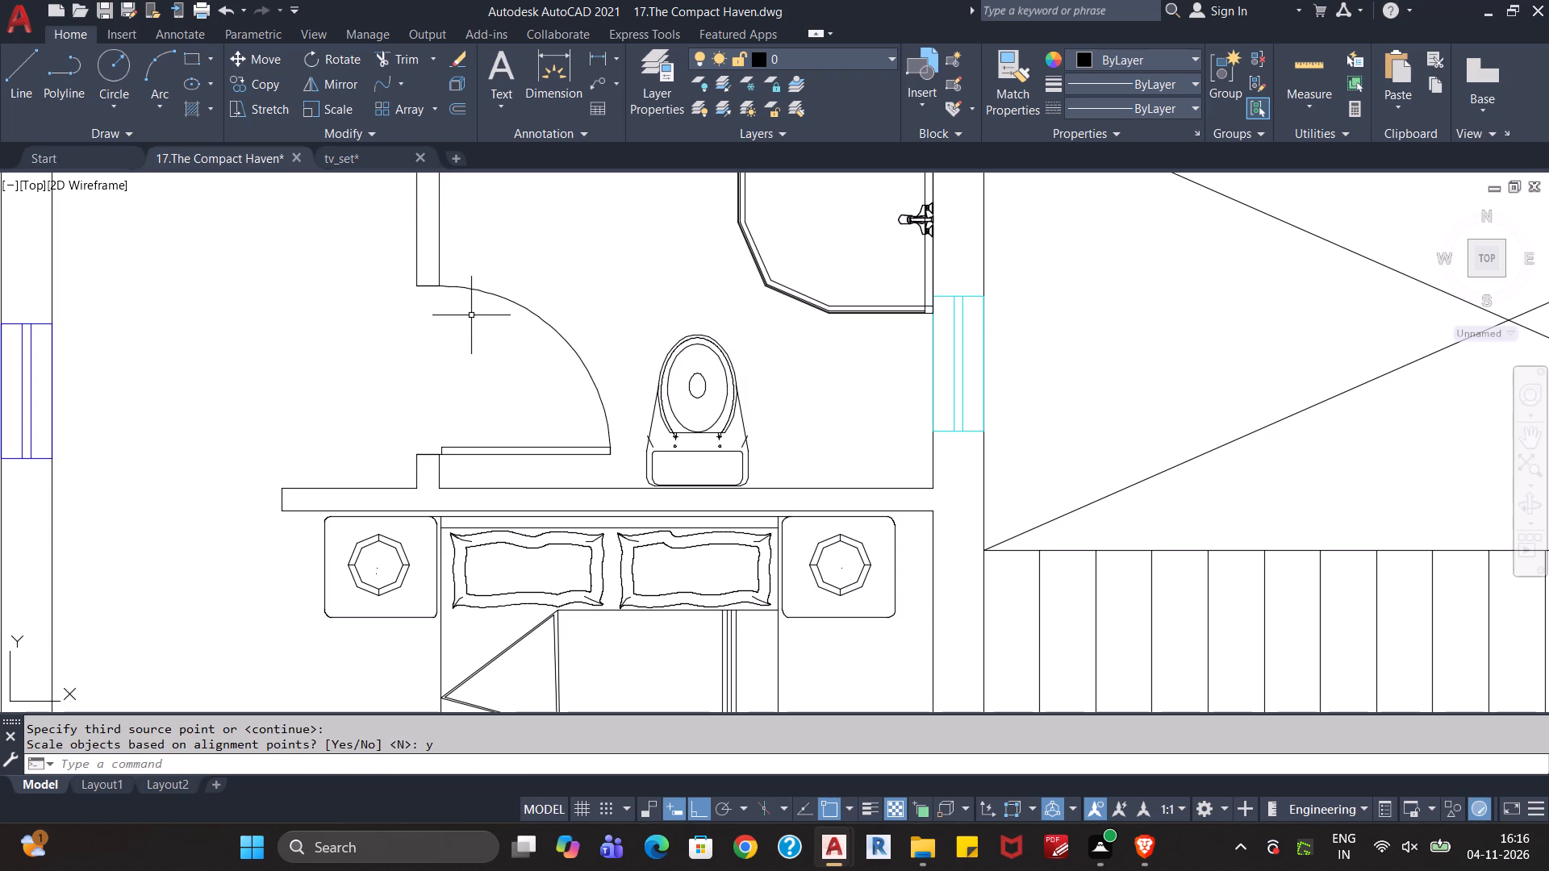
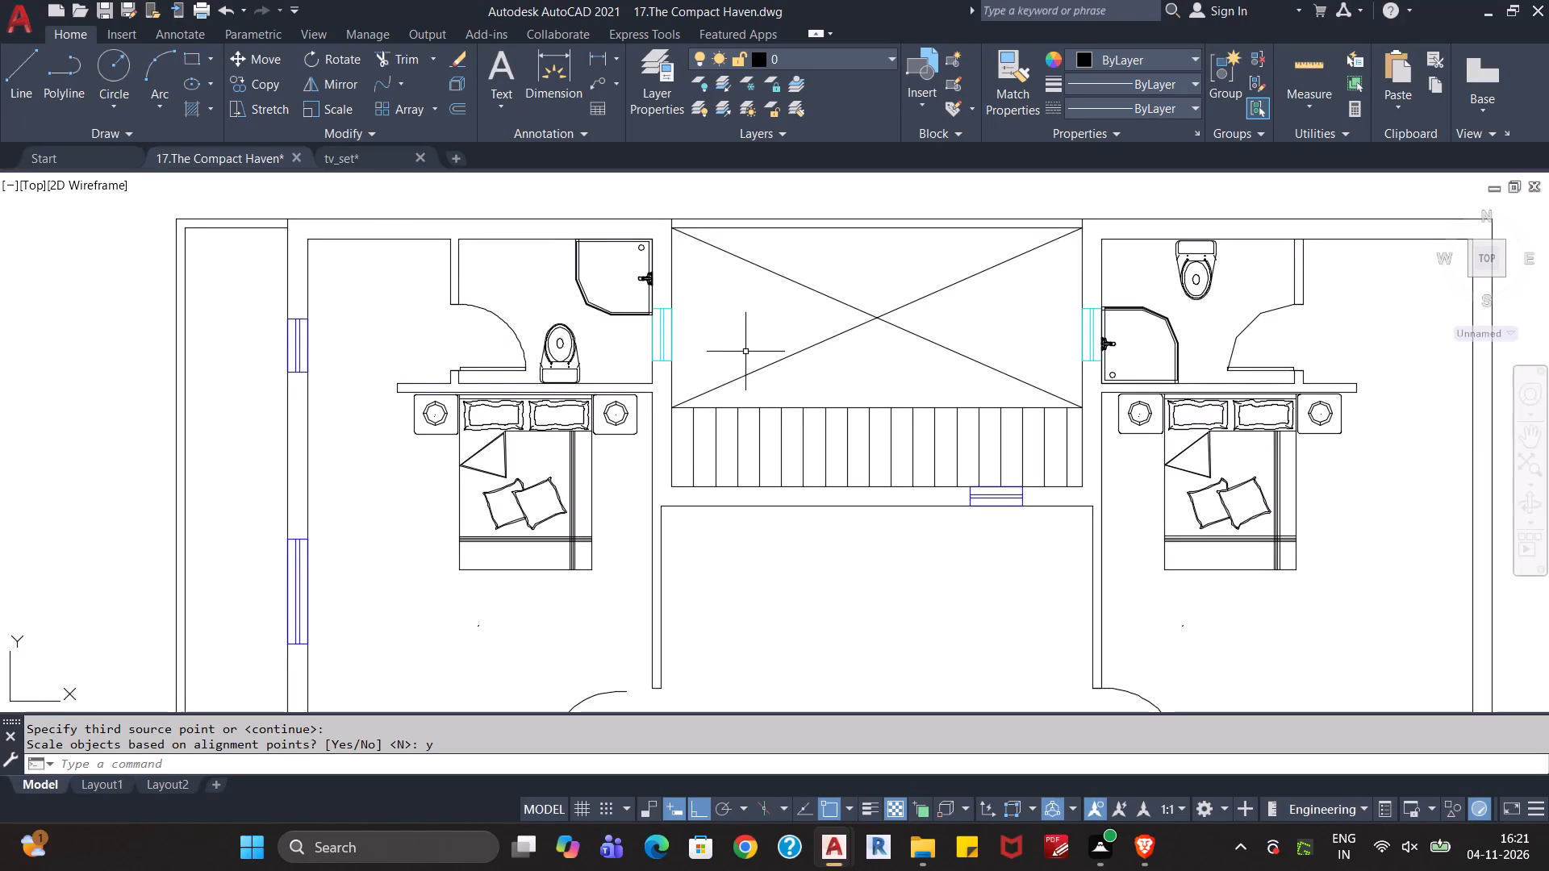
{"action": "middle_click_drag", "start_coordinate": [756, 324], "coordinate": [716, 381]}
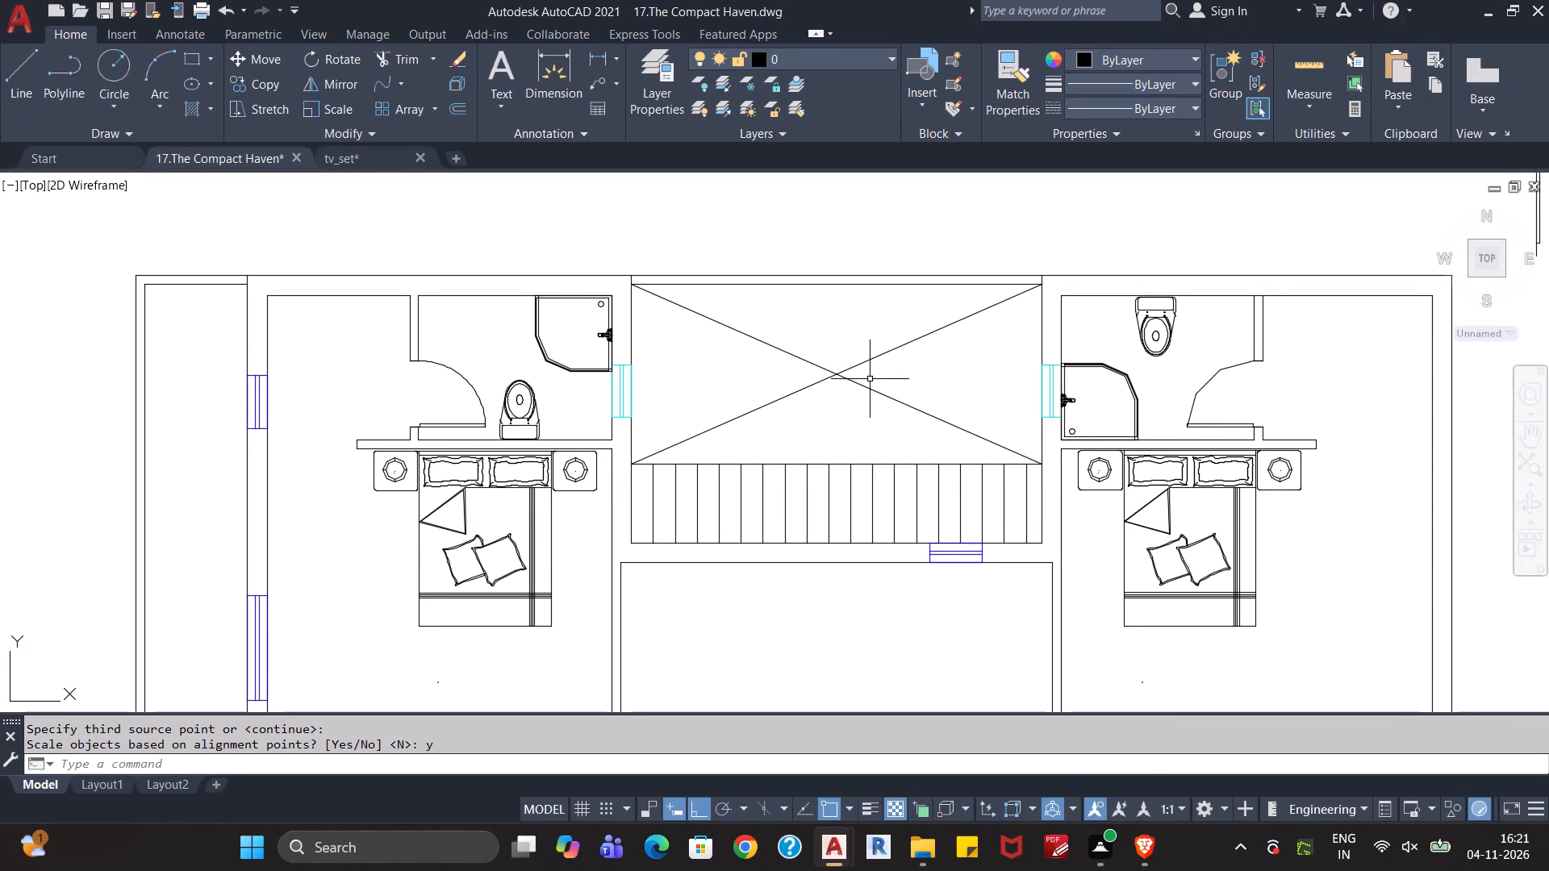
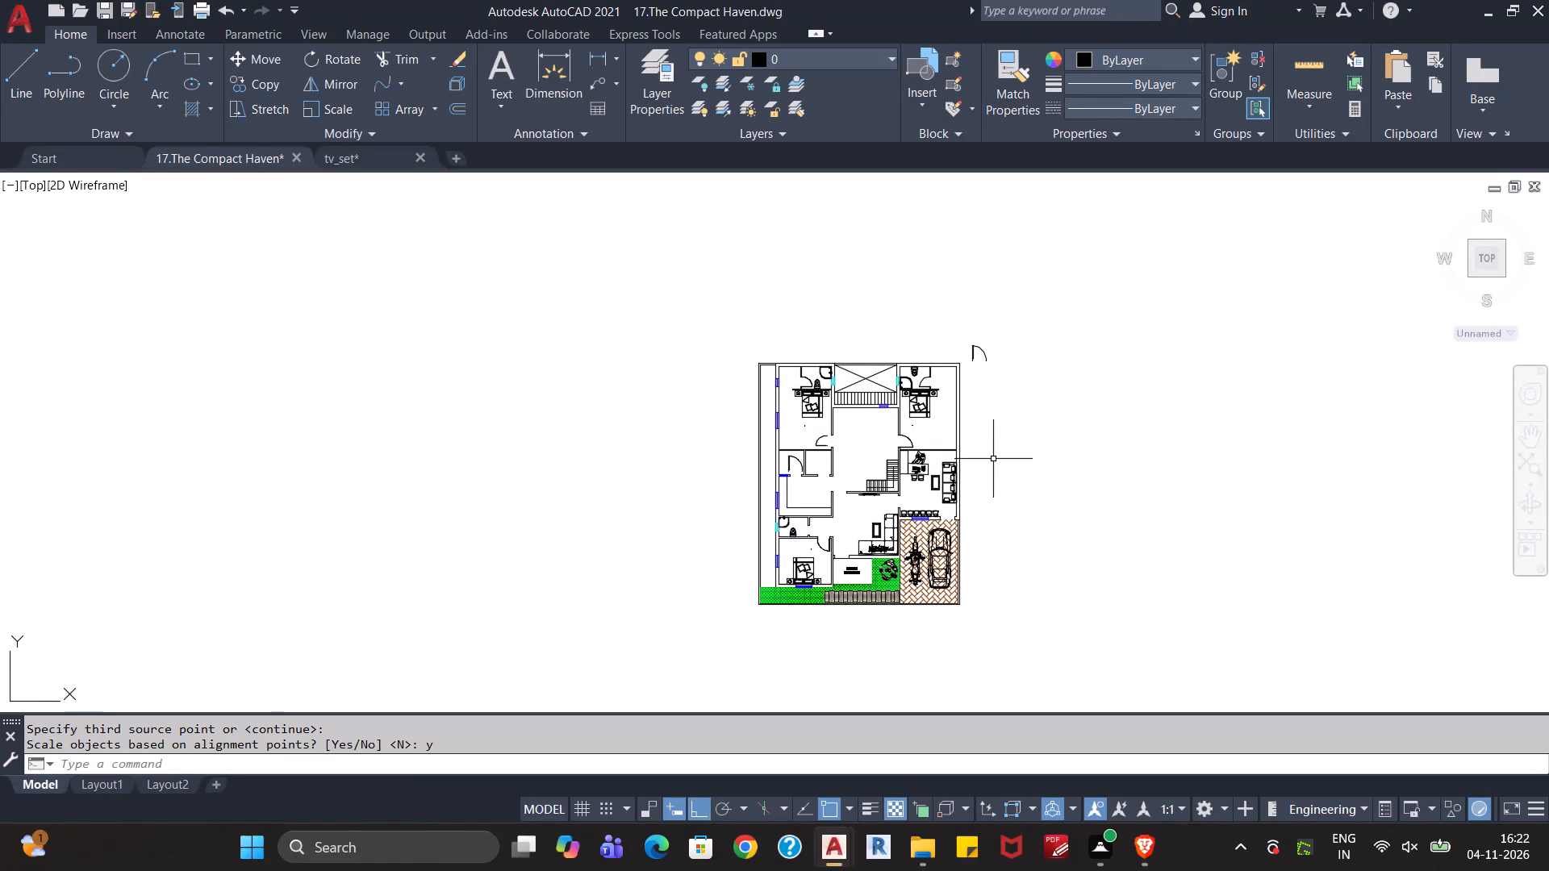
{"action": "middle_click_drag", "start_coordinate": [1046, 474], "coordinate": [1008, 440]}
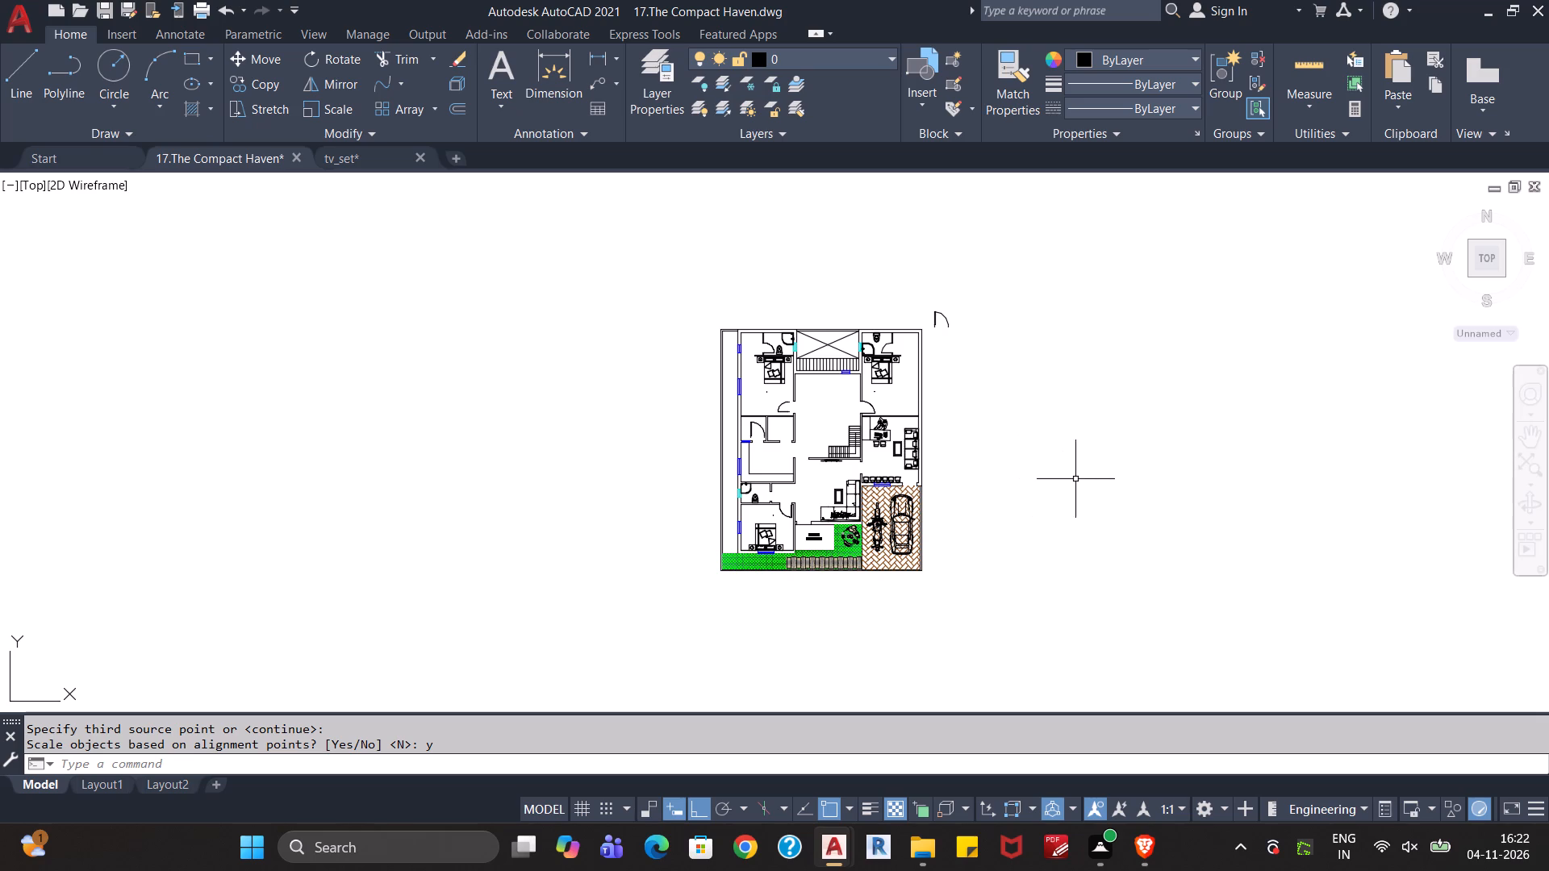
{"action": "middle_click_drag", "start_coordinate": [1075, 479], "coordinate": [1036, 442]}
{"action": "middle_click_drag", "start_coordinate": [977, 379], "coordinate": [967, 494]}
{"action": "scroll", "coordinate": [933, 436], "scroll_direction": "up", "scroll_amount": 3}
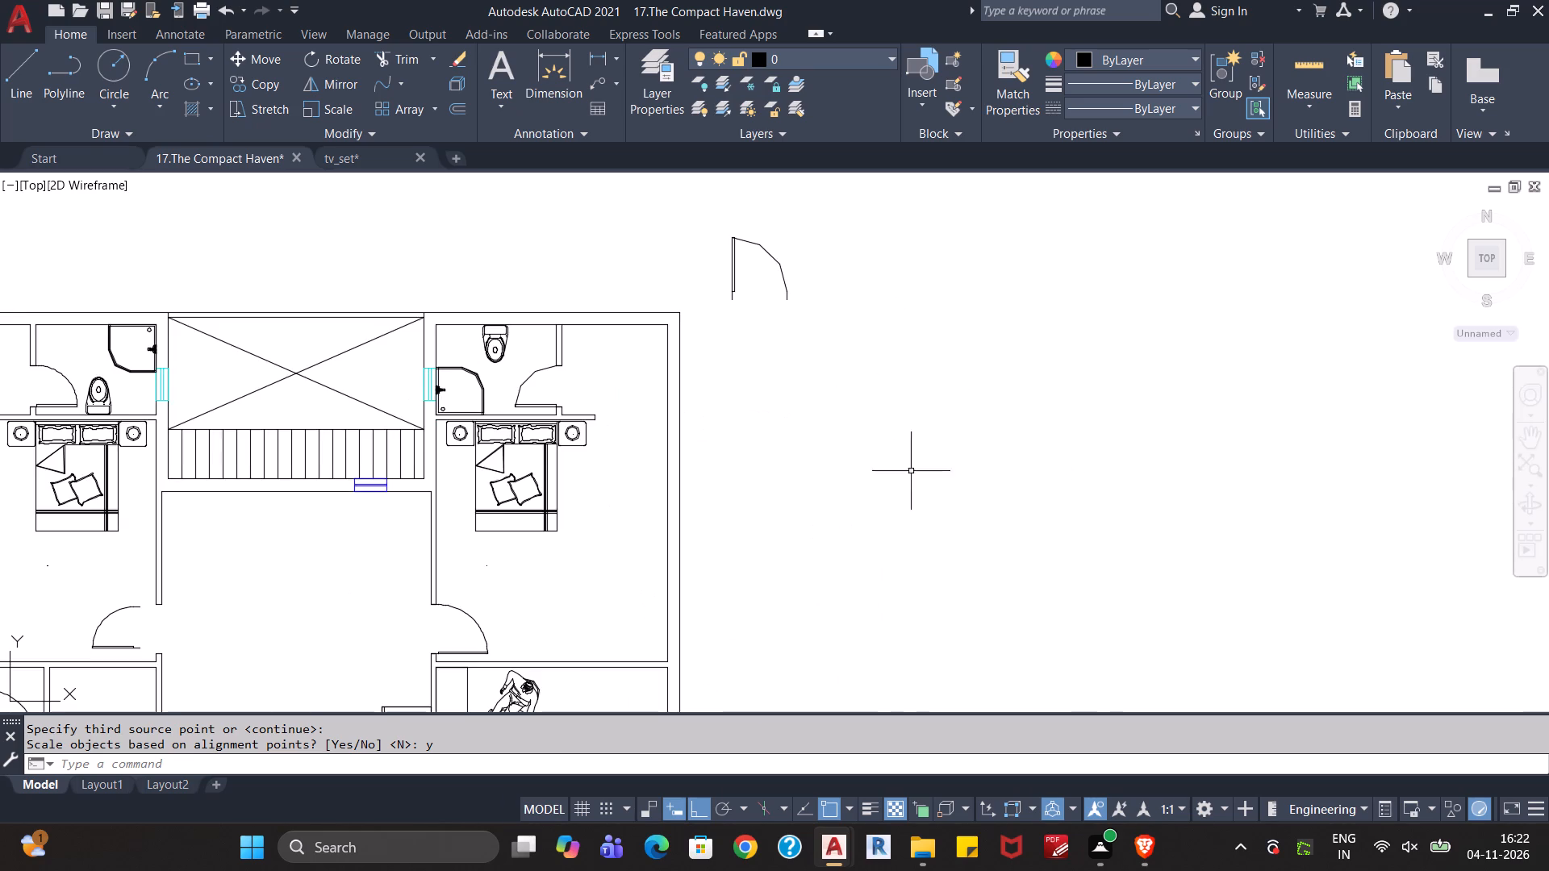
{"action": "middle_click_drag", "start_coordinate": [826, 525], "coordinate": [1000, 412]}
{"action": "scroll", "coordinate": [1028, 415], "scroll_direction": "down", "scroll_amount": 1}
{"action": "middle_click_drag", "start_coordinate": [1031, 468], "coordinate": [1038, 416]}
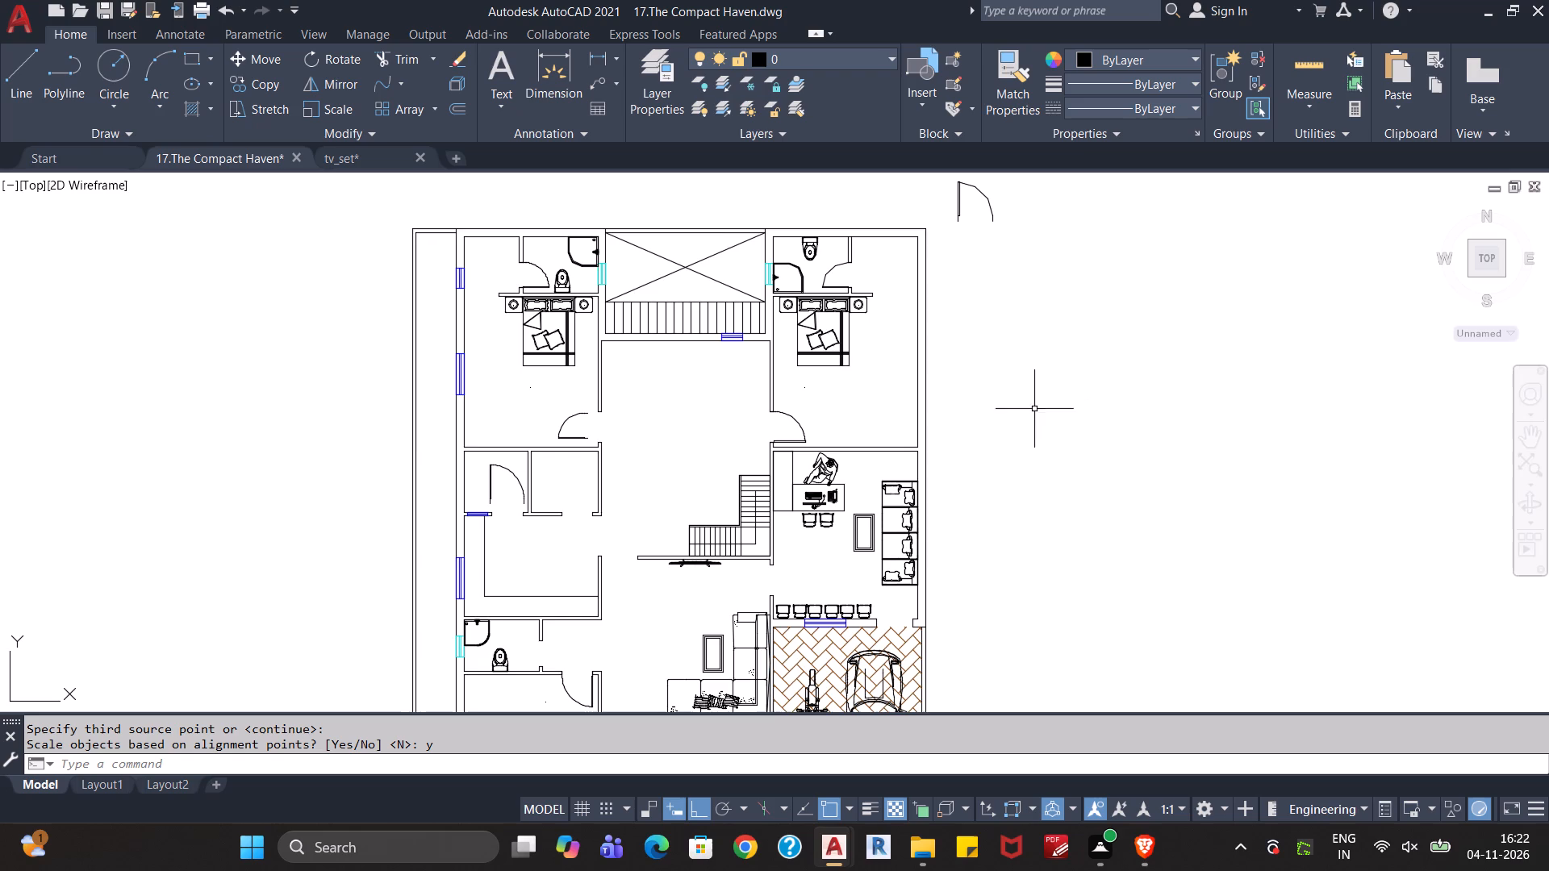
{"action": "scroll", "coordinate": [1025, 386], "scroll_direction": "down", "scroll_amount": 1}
Align the upper-left bedroom's door to both corners of its wall opening, scaling it to fit.
{"action": "scroll", "coordinate": [830, 498], "scroll_direction": "up", "scroll_amount": 2}
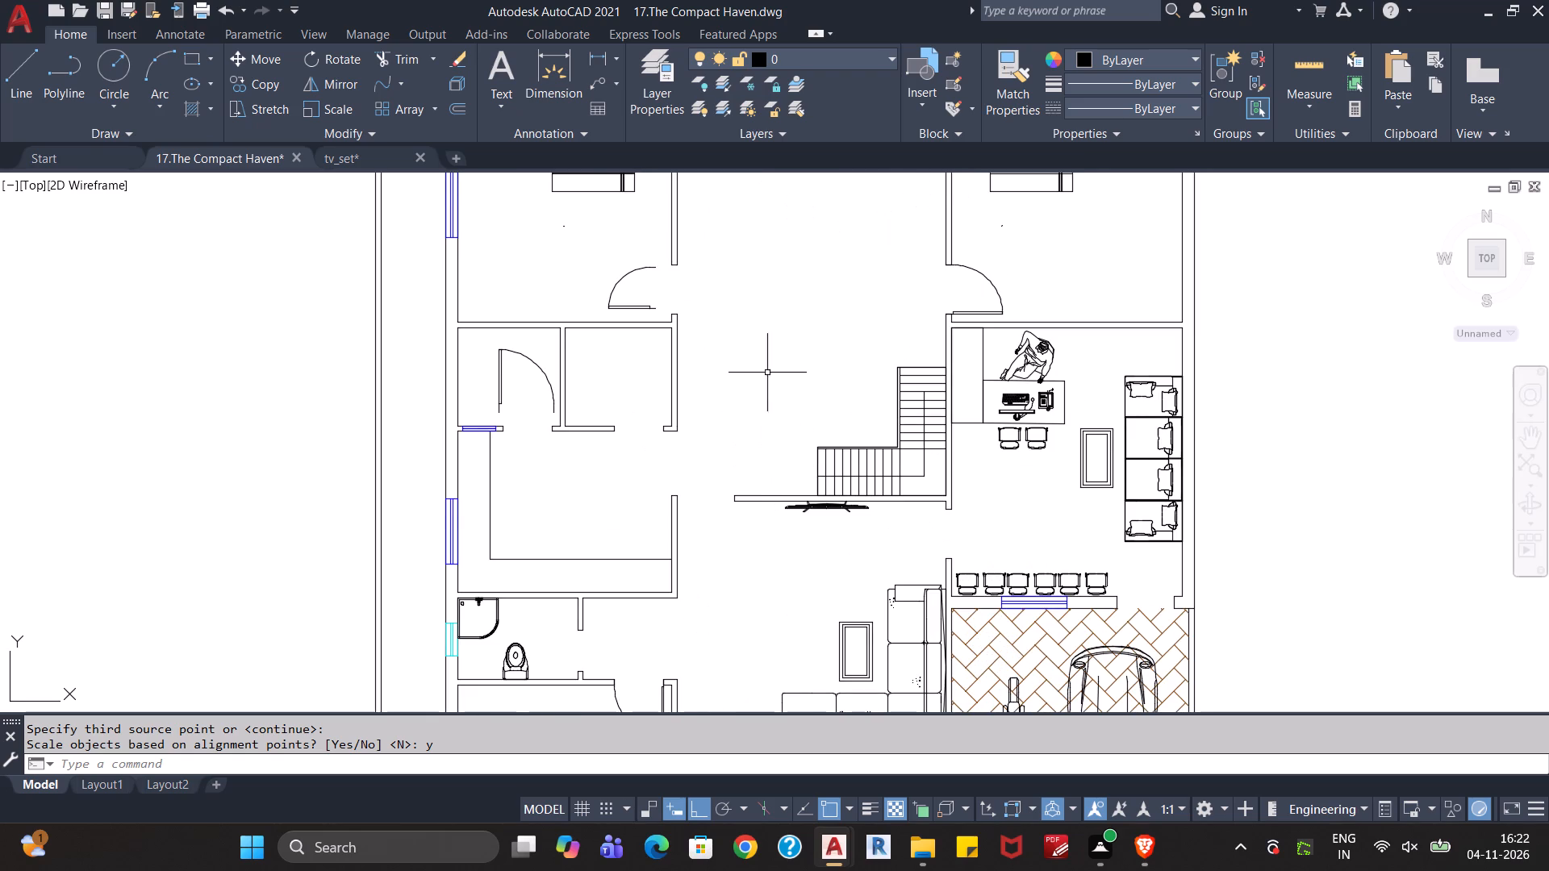
{"action": "middle_click_drag", "start_coordinate": [767, 371], "coordinate": [761, 443]}
{"action": "left_click", "coordinate": [635, 380]}
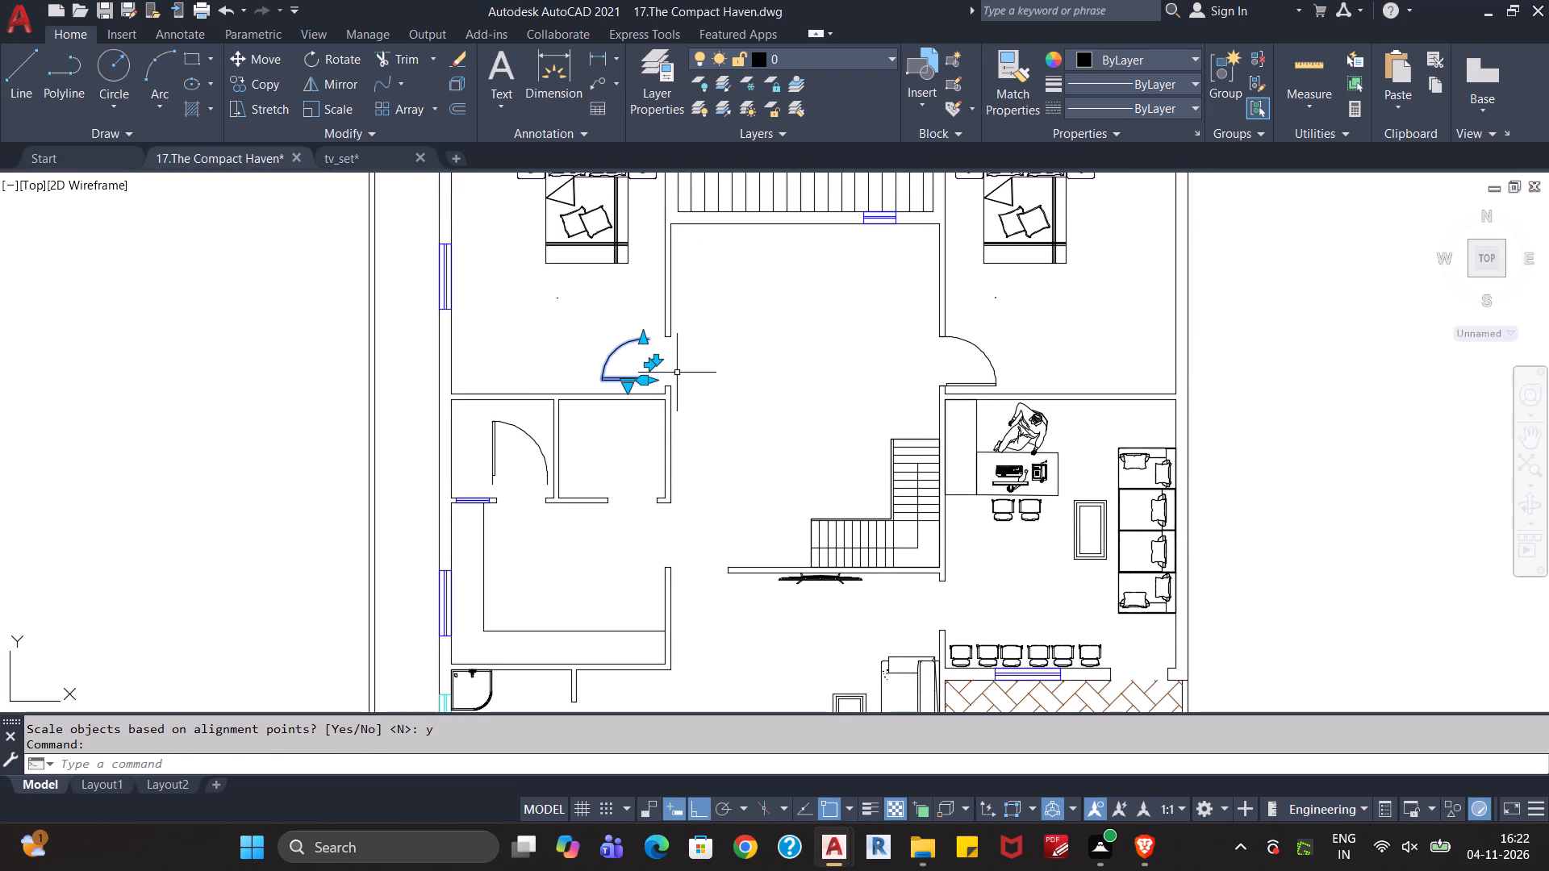
{"action": "type", "text": "al"}
{"action": "key", "text": "Return"}
{"action": "scroll", "coordinate": [723, 390], "scroll_direction": "up", "scroll_amount": 4}
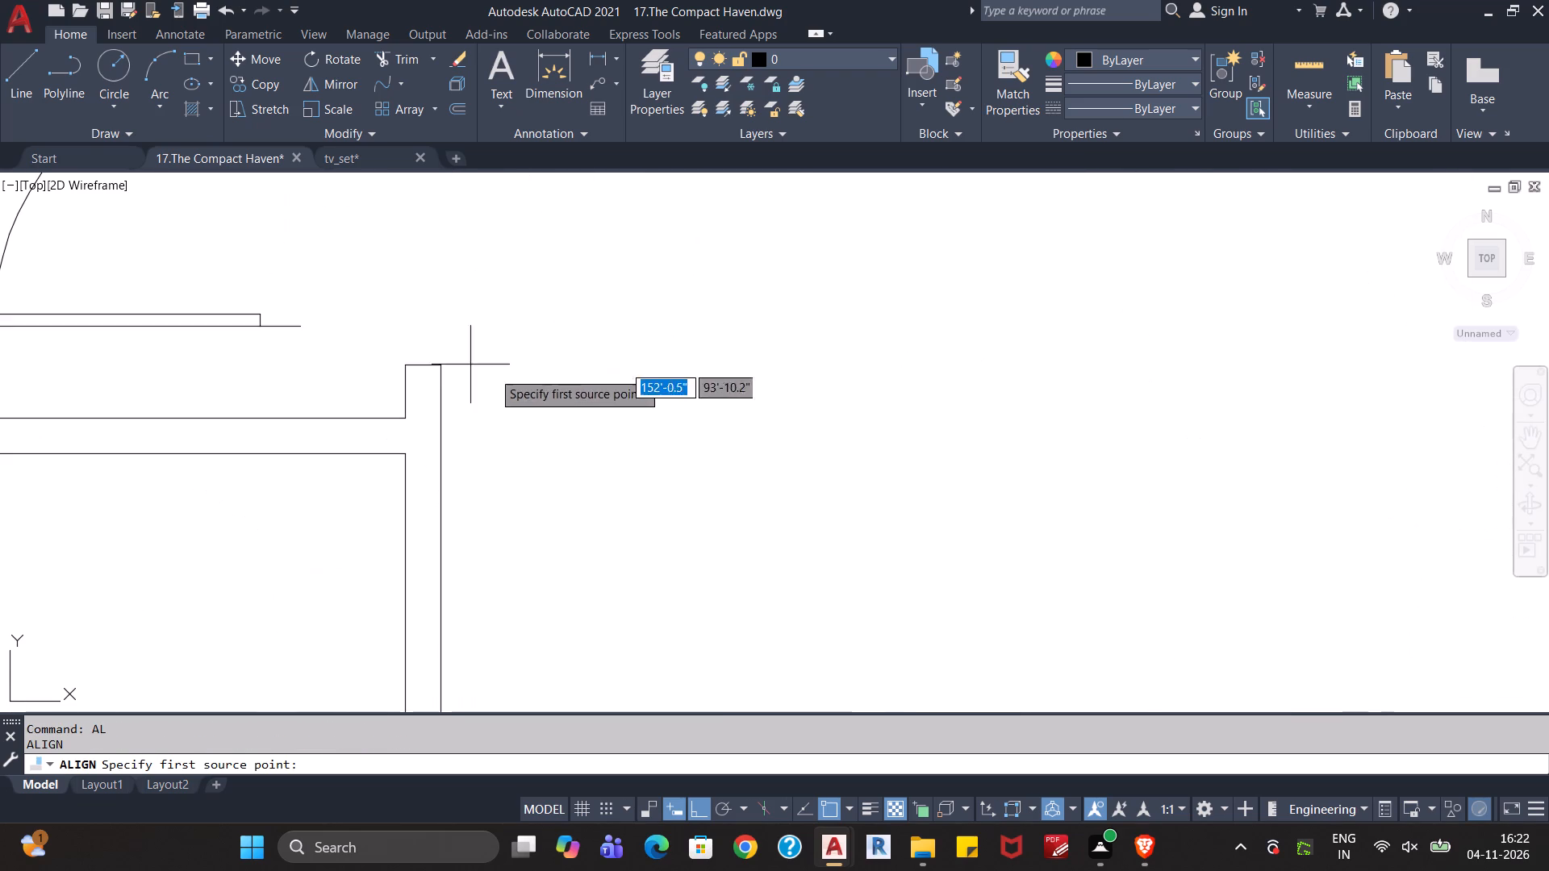
{"action": "left_click", "coordinate": [303, 329]}
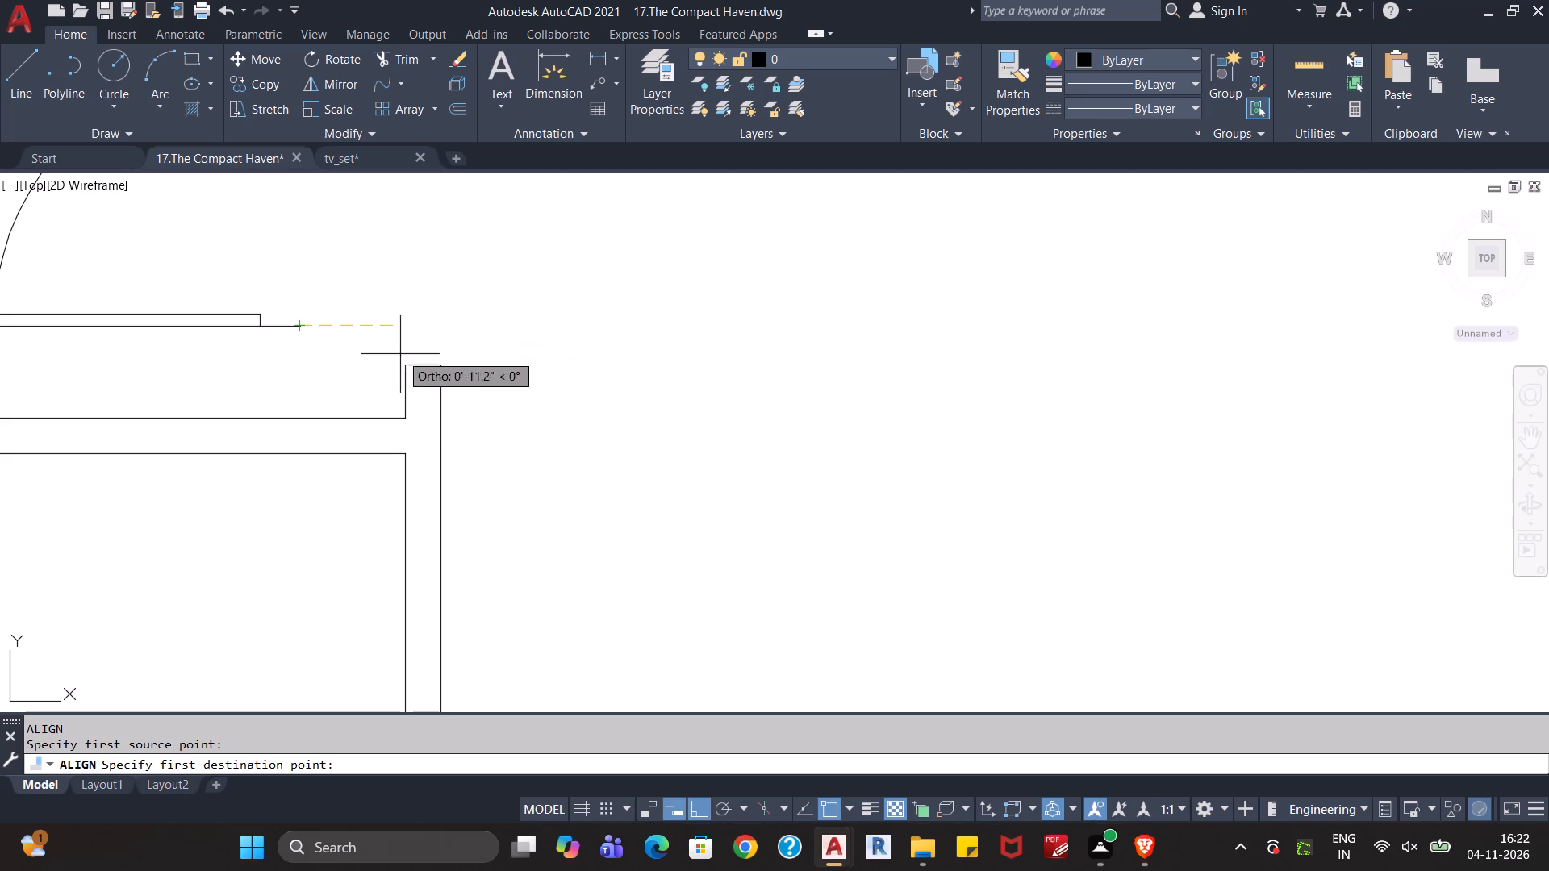
{"action": "left_click", "coordinate": [438, 369]}
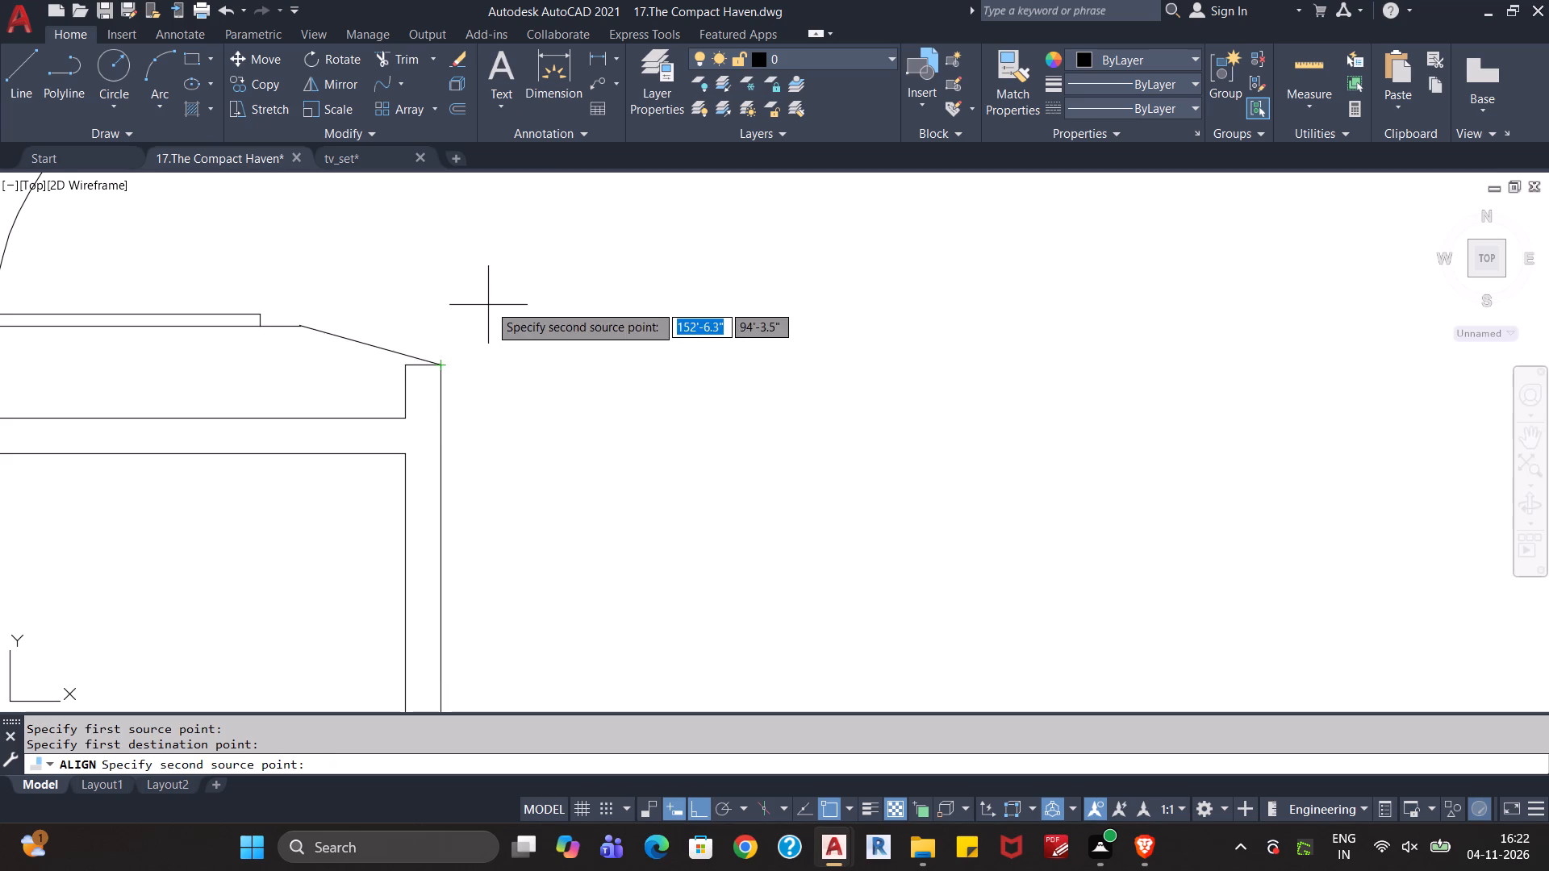
{"action": "middle_click_drag", "start_coordinate": [492, 312], "coordinate": [549, 499]}
{"action": "scroll", "coordinate": [541, 479], "scroll_direction": "down", "scroll_amount": 1}
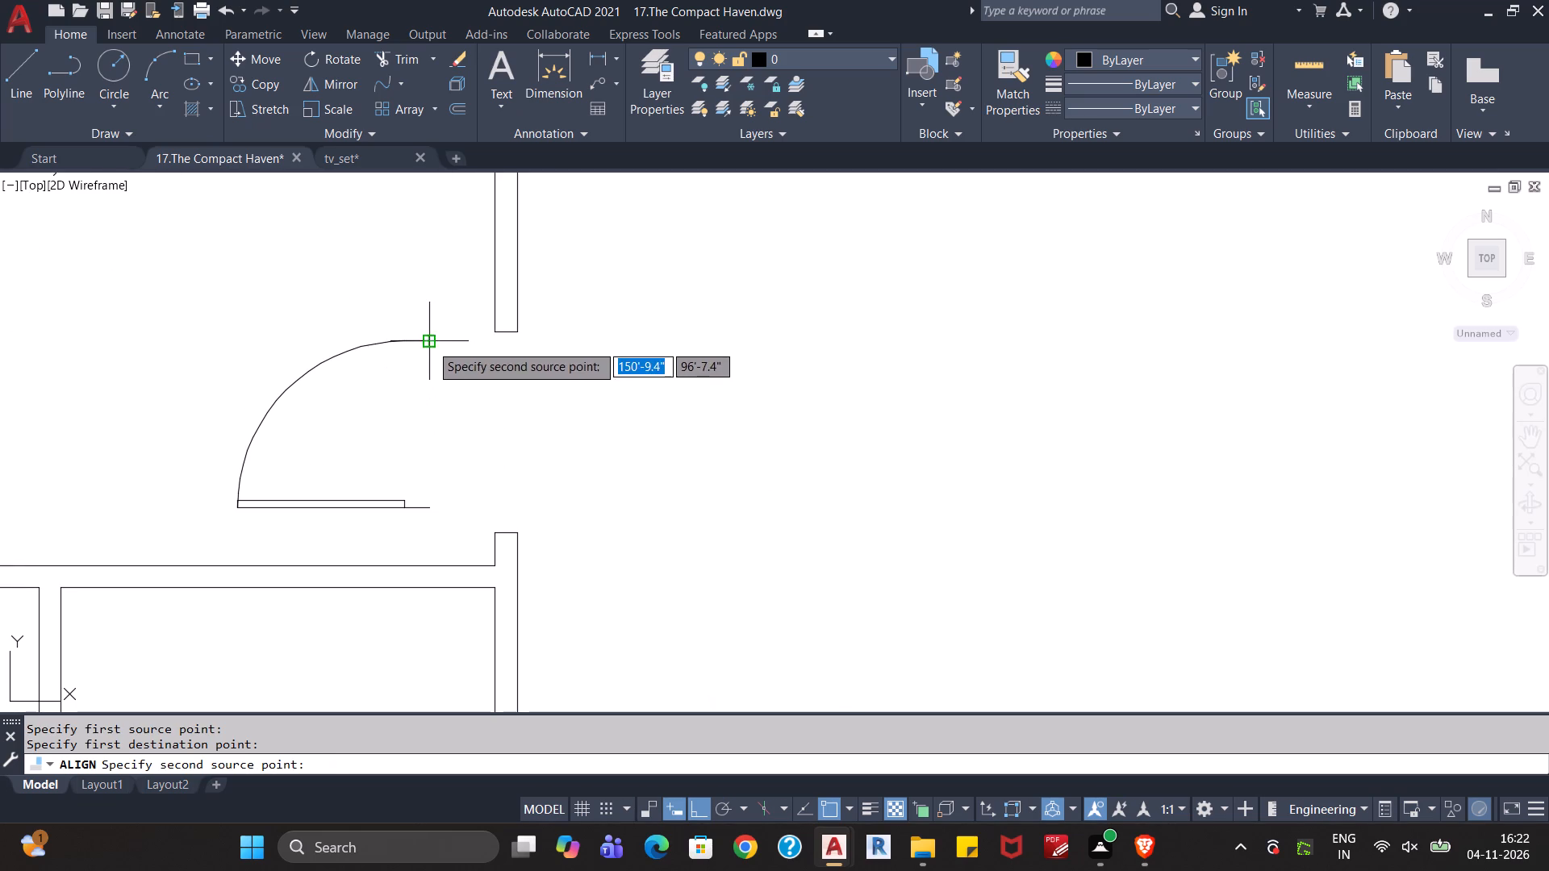
{"action": "left_click", "coordinate": [430, 344]}
{"action": "left_click", "coordinate": [517, 333]}
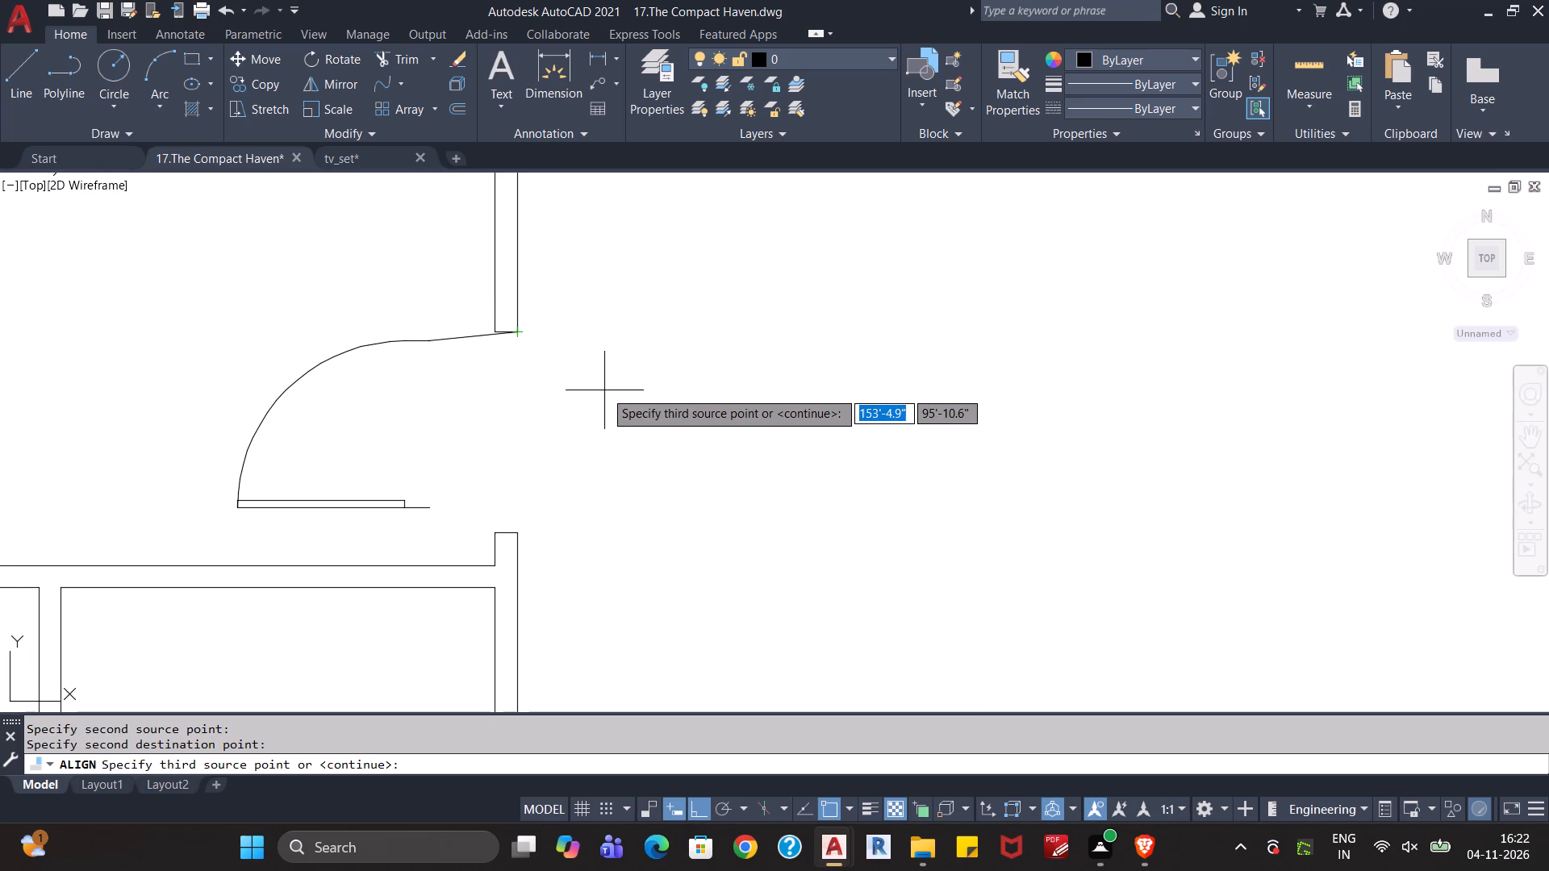
{"action": "key", "text": "Return"}
{"action": "key", "text": "y"}
{"action": "key", "text": "Return"}
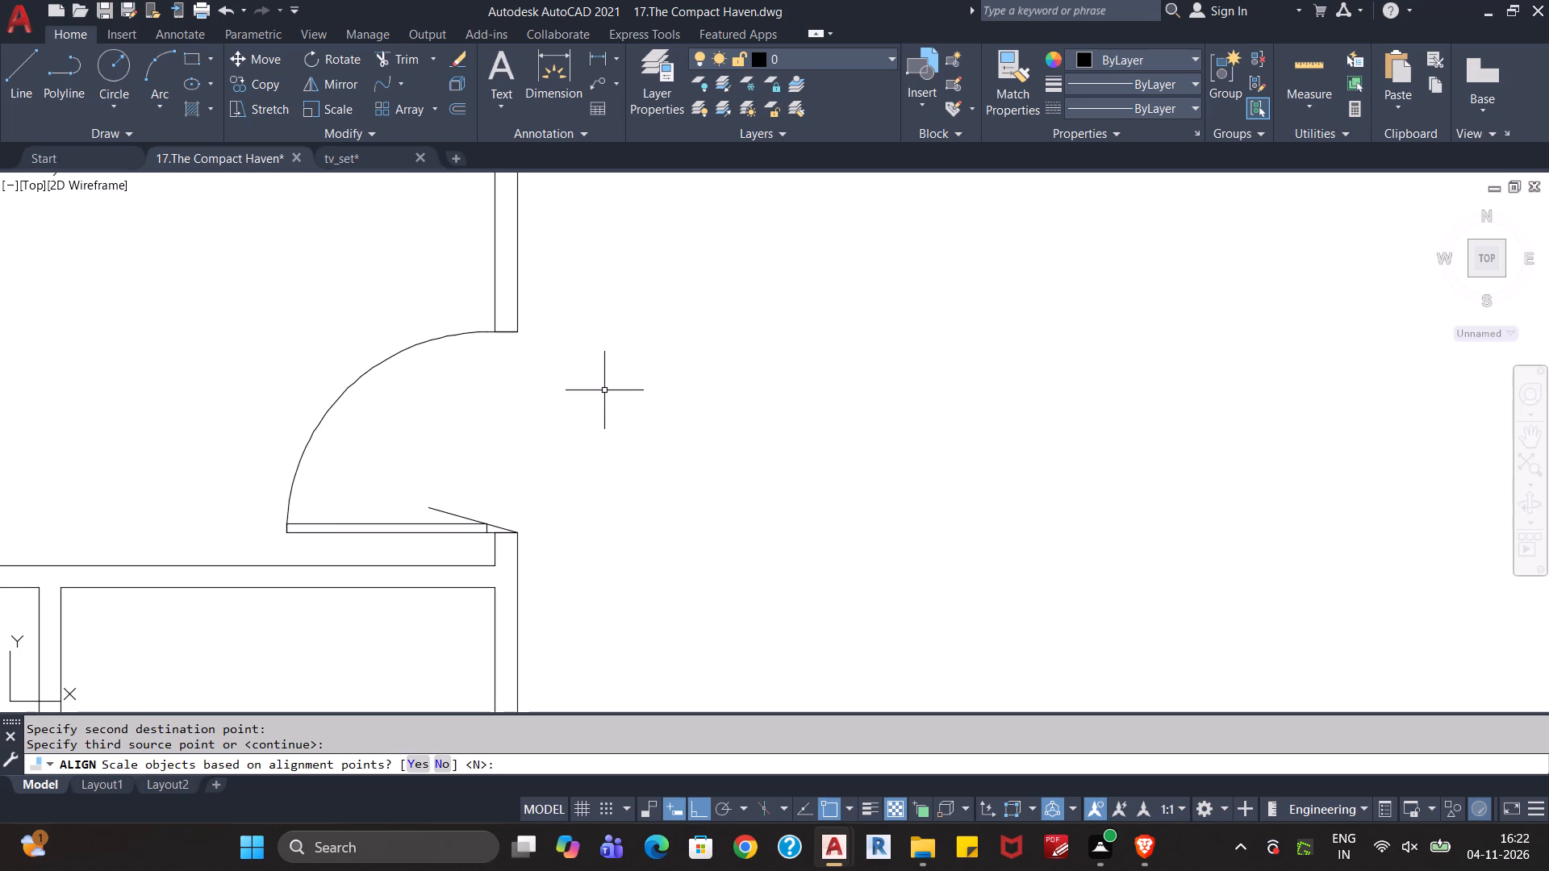
Flip the door in the small room above the kitchen so its leaf hinges on the partition wall side.
{"action": "scroll", "coordinate": [616, 399], "scroll_direction": "down", "scroll_amount": 3}
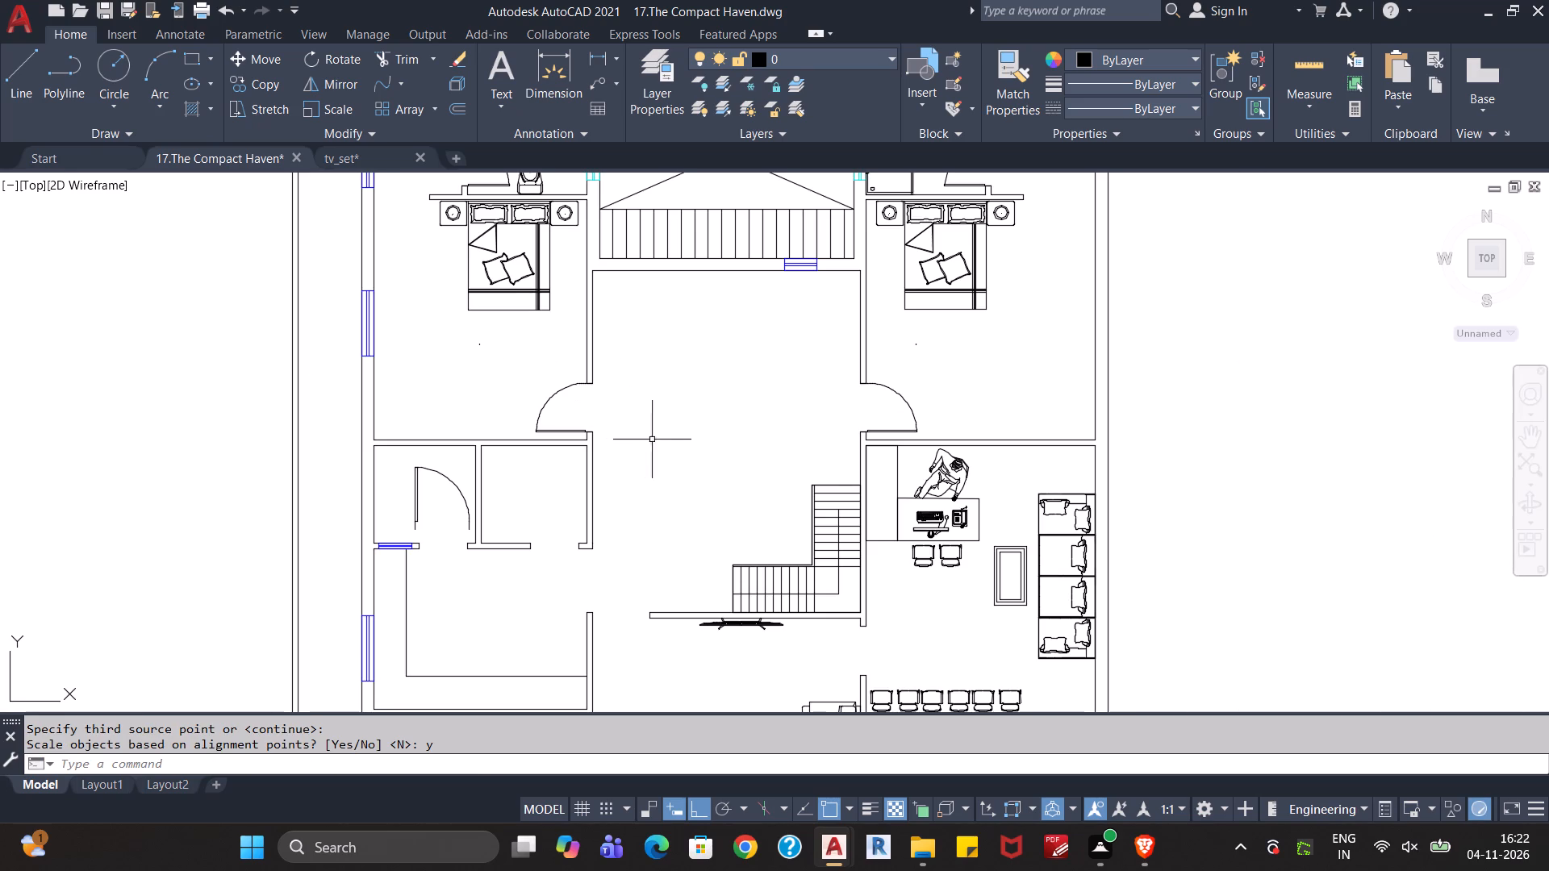
{"action": "middle_click_drag", "start_coordinate": [705, 444], "coordinate": [679, 396]}
{"action": "middle_click_drag", "start_coordinate": [640, 640], "coordinate": [693, 441]}
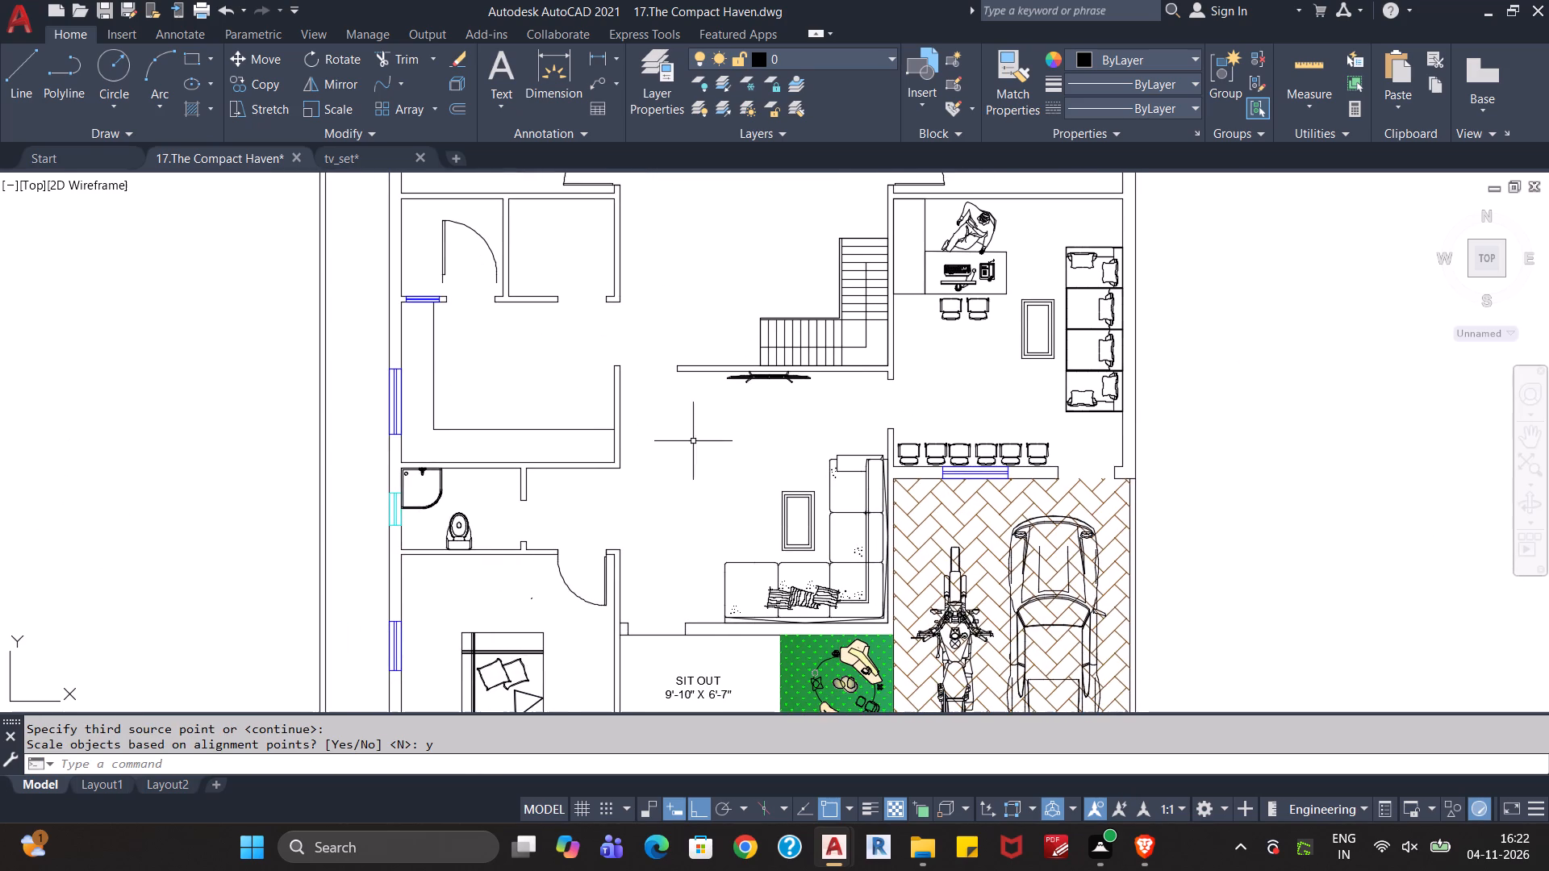
{"action": "middle_click_drag", "start_coordinate": [654, 515], "coordinate": [674, 466]}
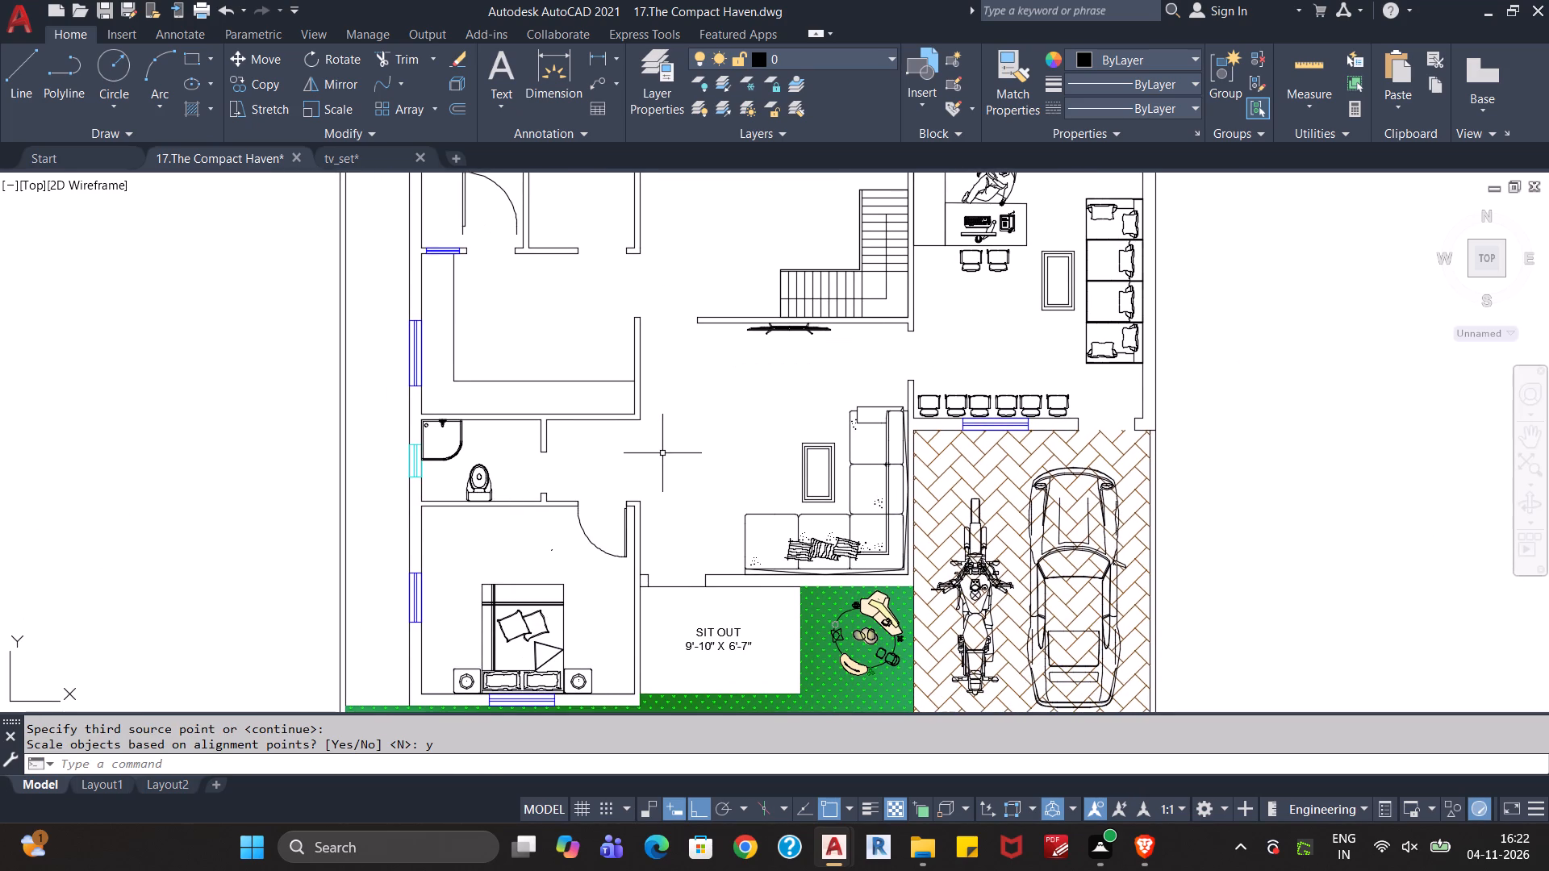
{"action": "middle_click_drag", "start_coordinate": [662, 452], "coordinate": [641, 596]}
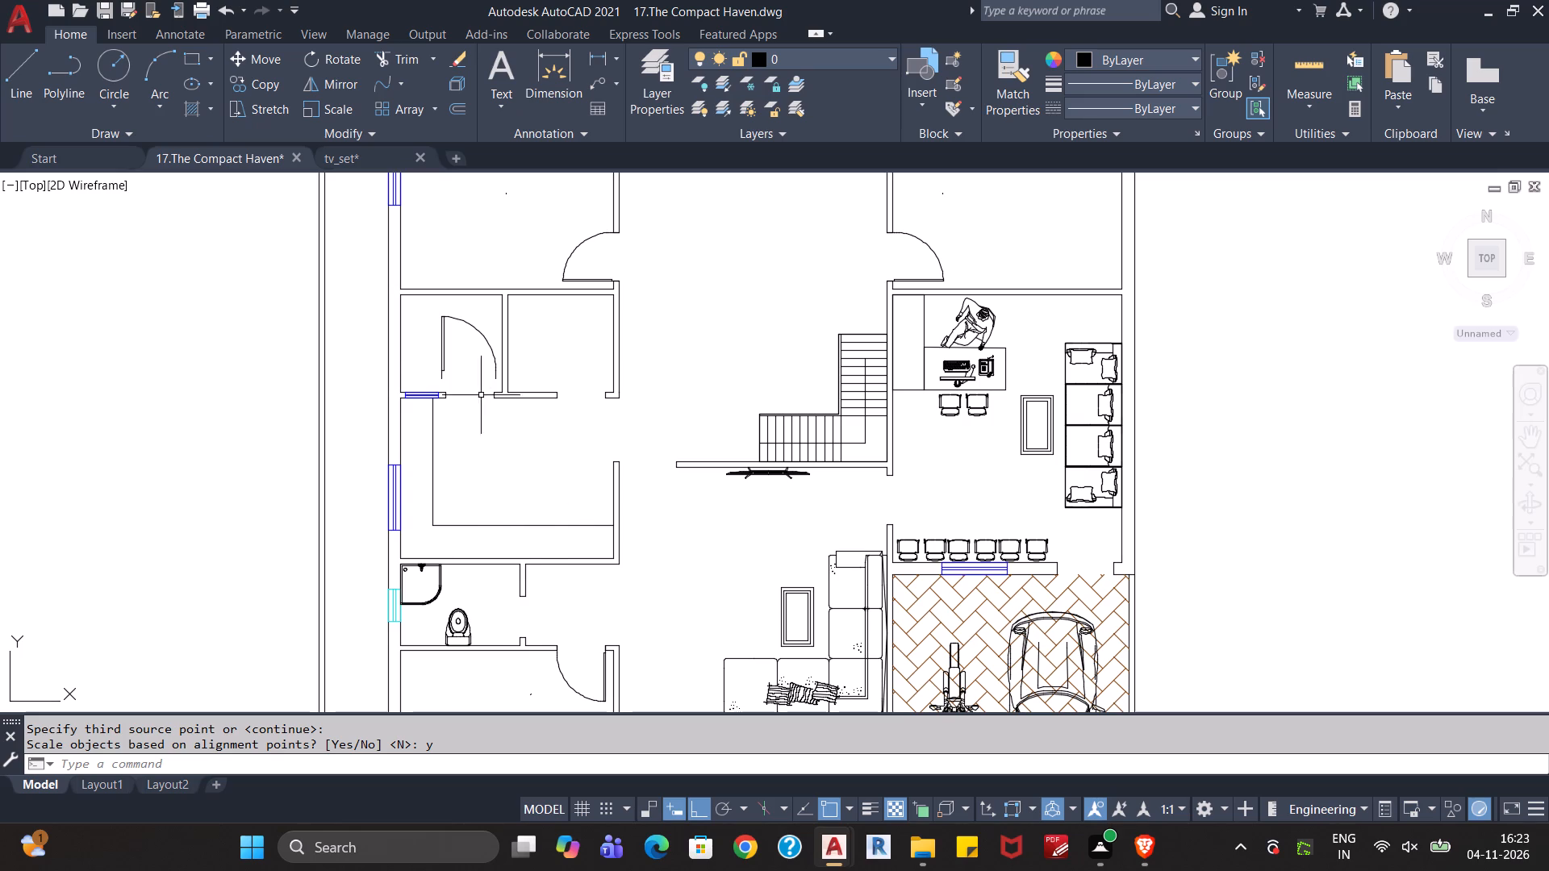
{"action": "left_click", "coordinate": [443, 360]}
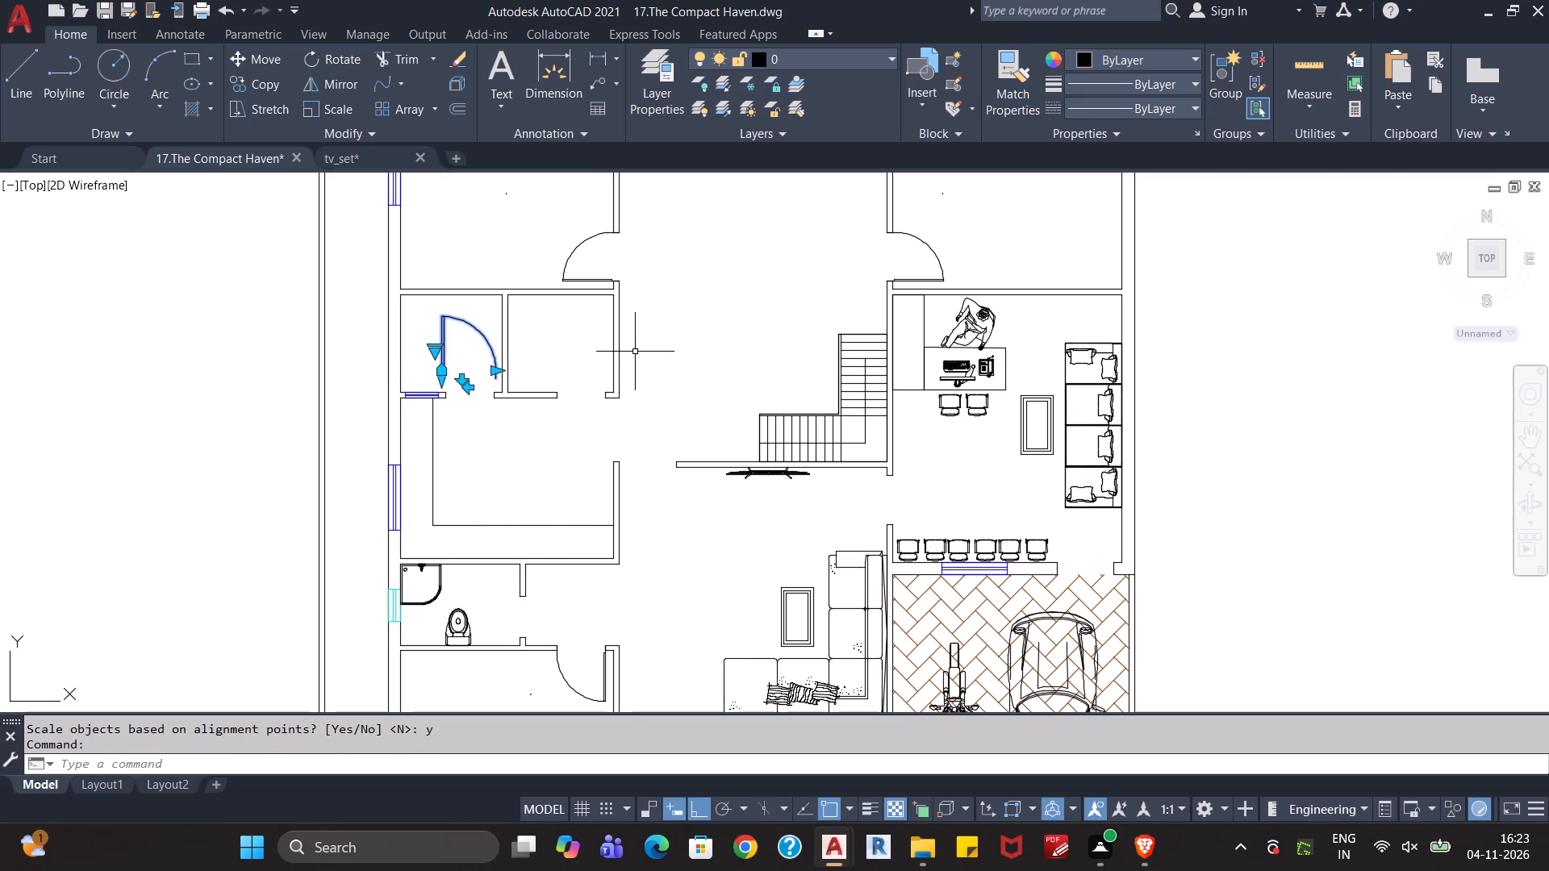
{"action": "left_click", "coordinate": [468, 390]}
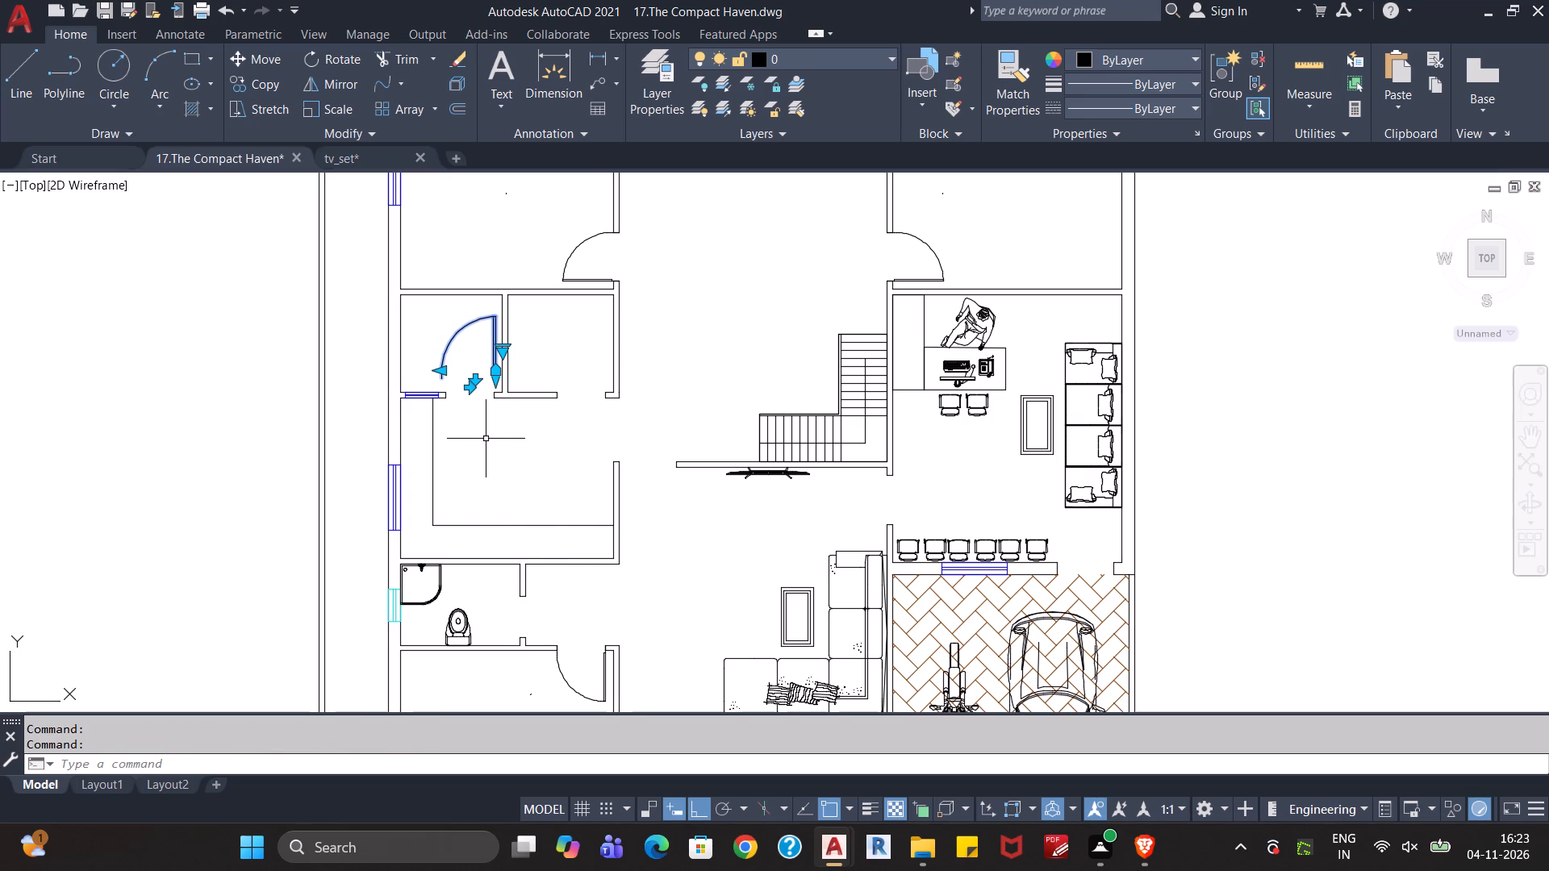
{"action": "key", "text": "Escape"}
Align the flipped small-room door to both corners of the opening in the kitchen wall, scaling it to fit.
{"action": "left_click", "coordinate": [497, 358]}
{"action": "type", "text": "al"}
{"action": "key", "text": "Return"}
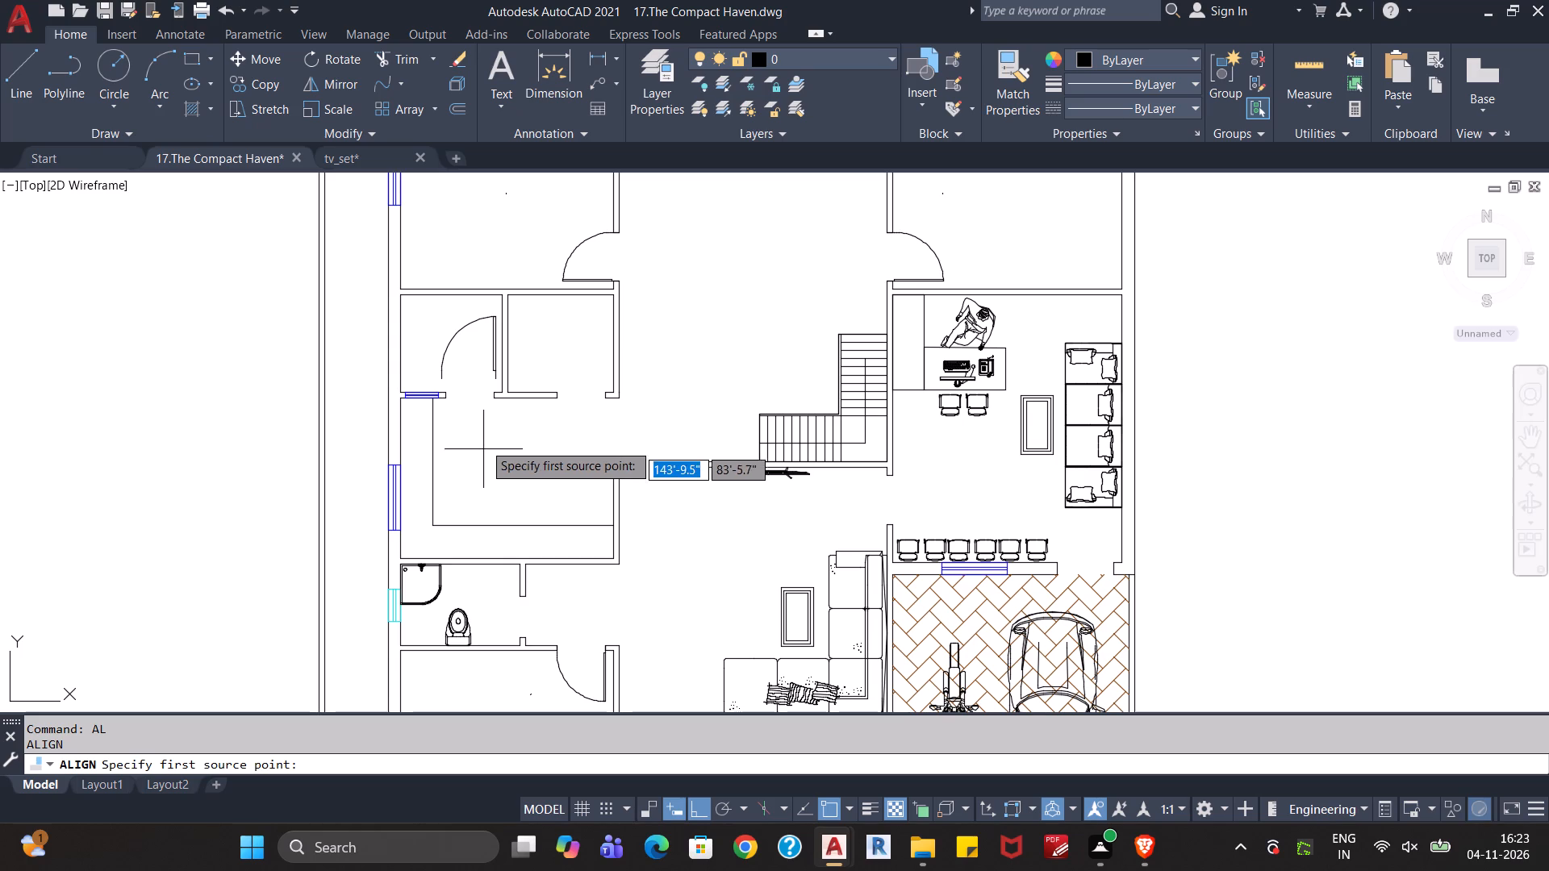
{"action": "scroll", "coordinate": [501, 398], "scroll_direction": "up", "scroll_amount": 3}
{"action": "left_click", "coordinate": [472, 311]}
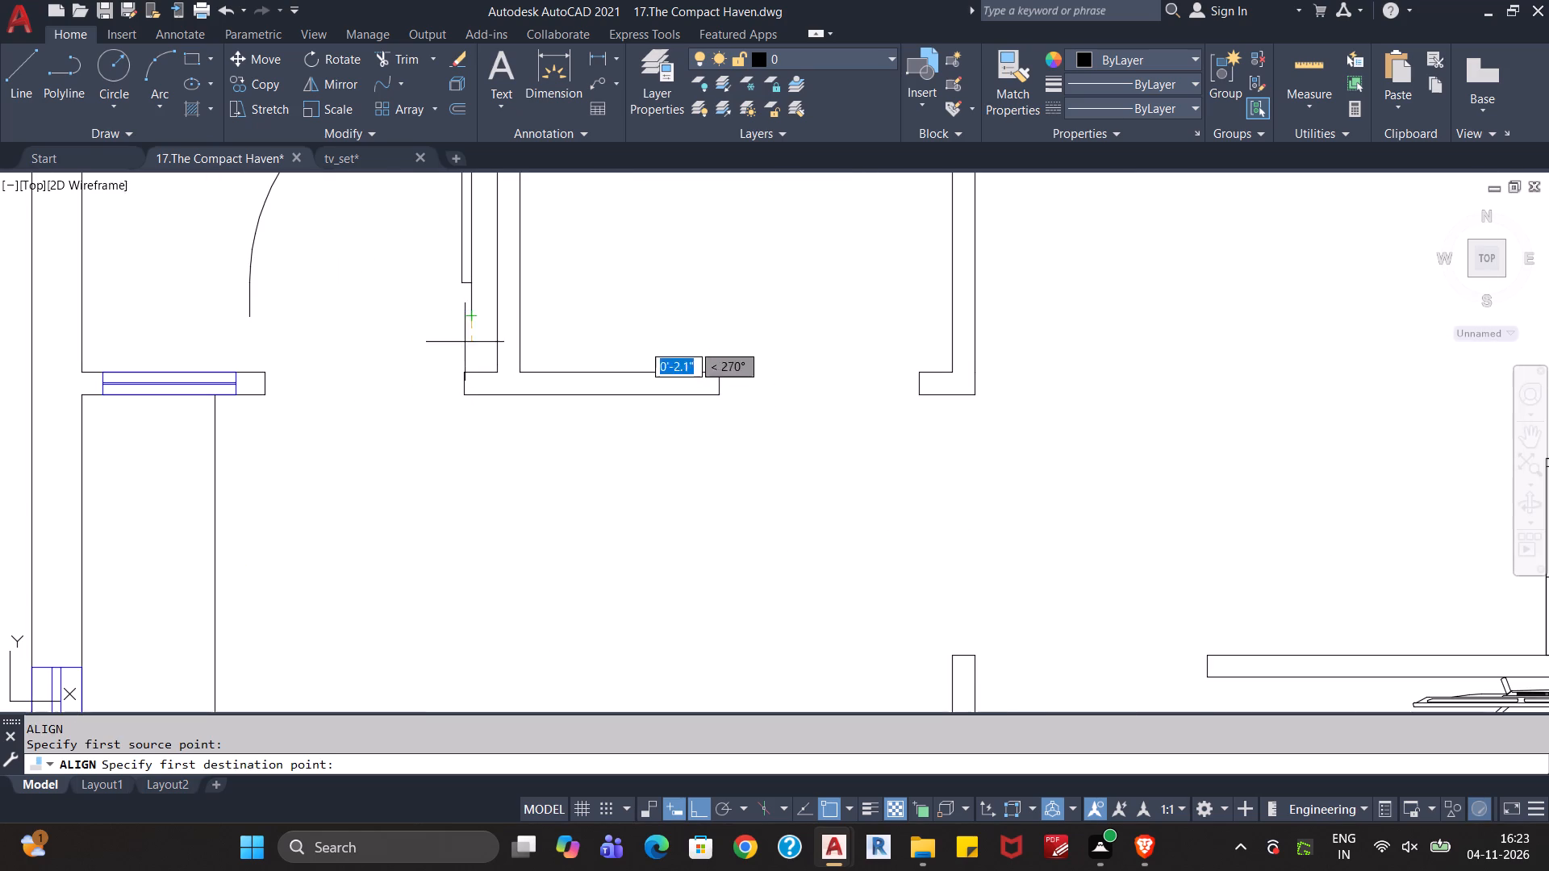
{"action": "left_click", "coordinate": [462, 391]}
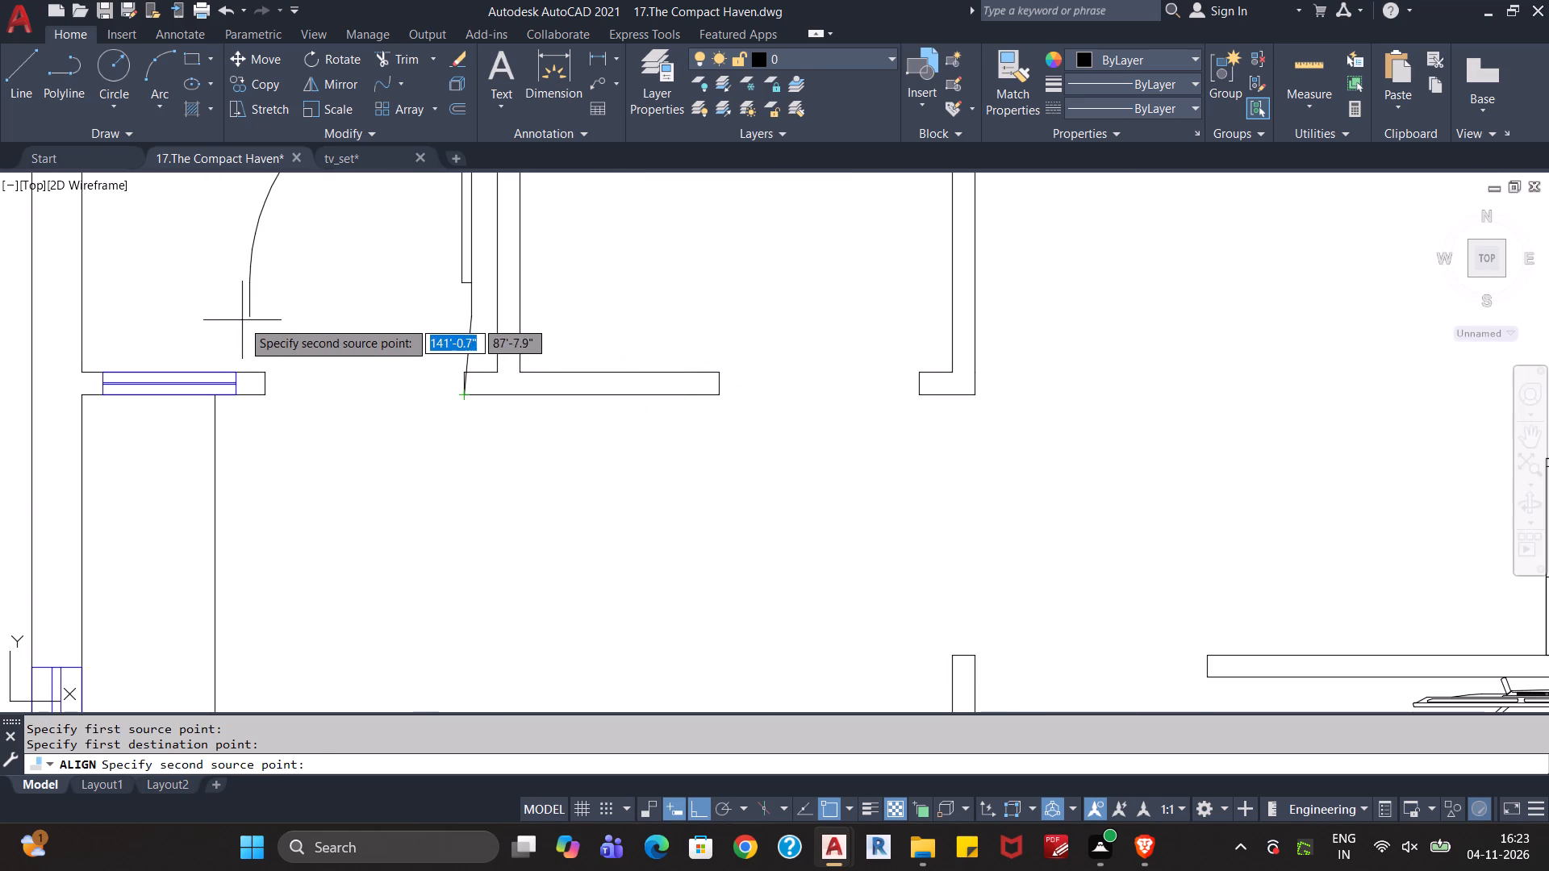
{"action": "left_click", "coordinate": [252, 315]}
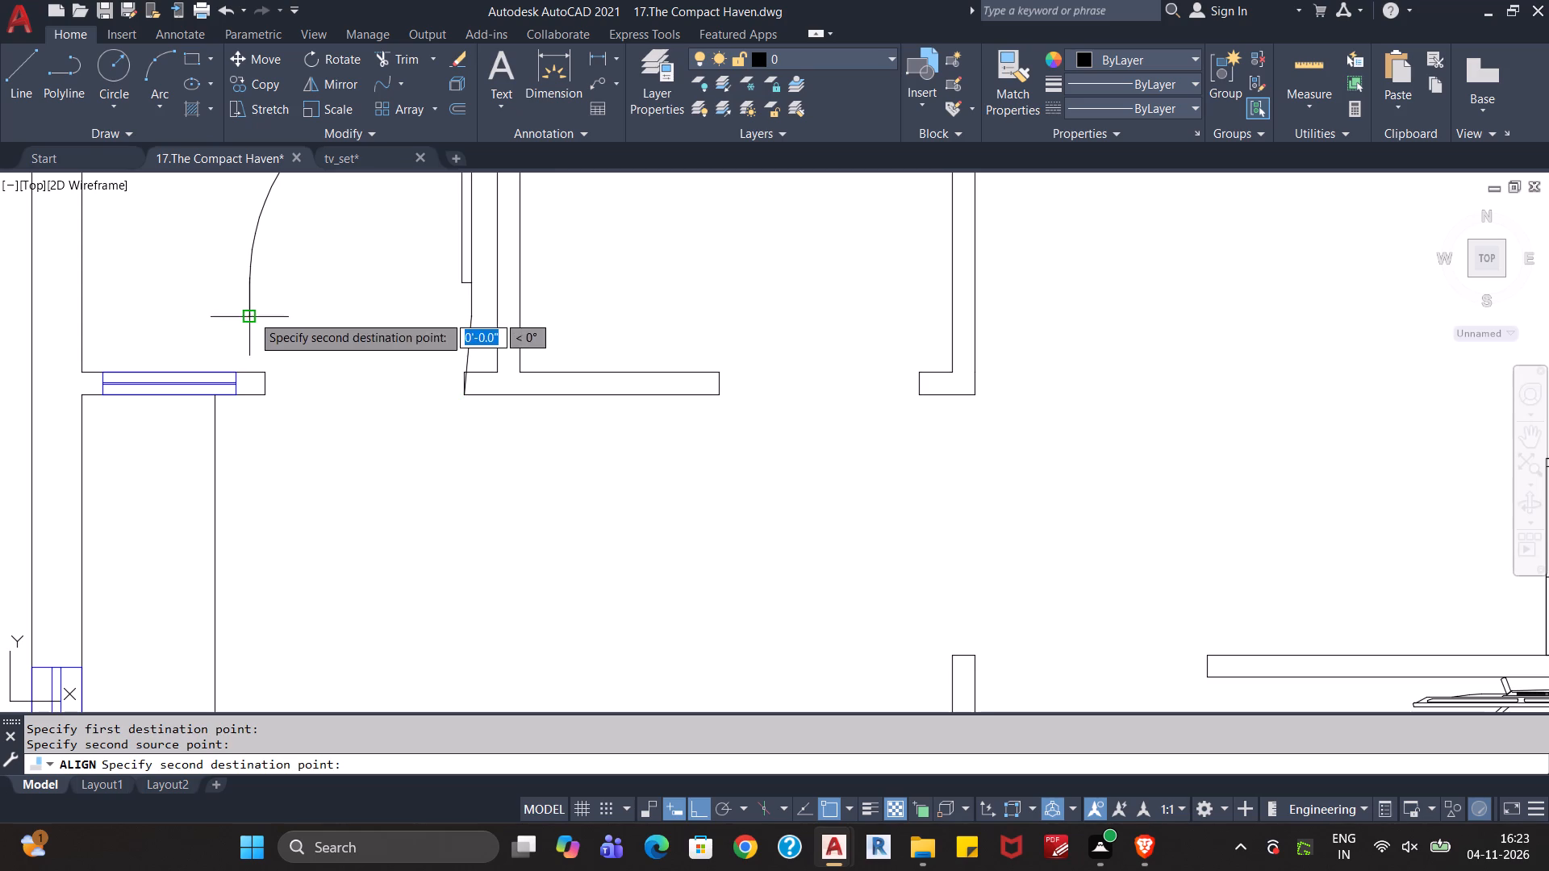
{"action": "left_click", "coordinate": [266, 393]}
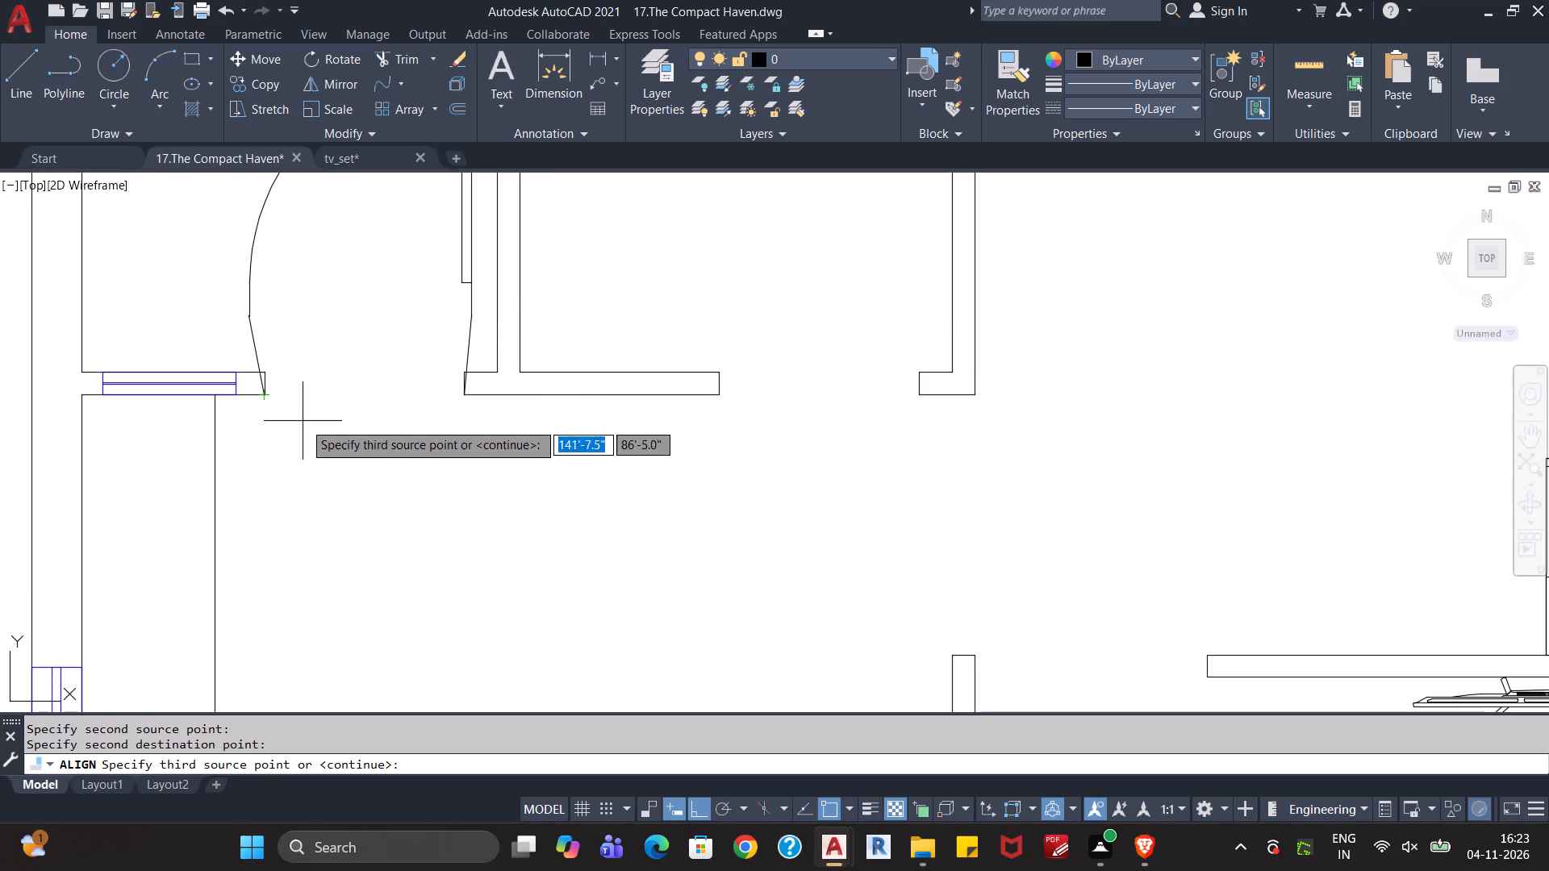
{"action": "key", "text": "Return"}
{"action": "key", "text": "y"}
{"action": "key", "text": "Return"}
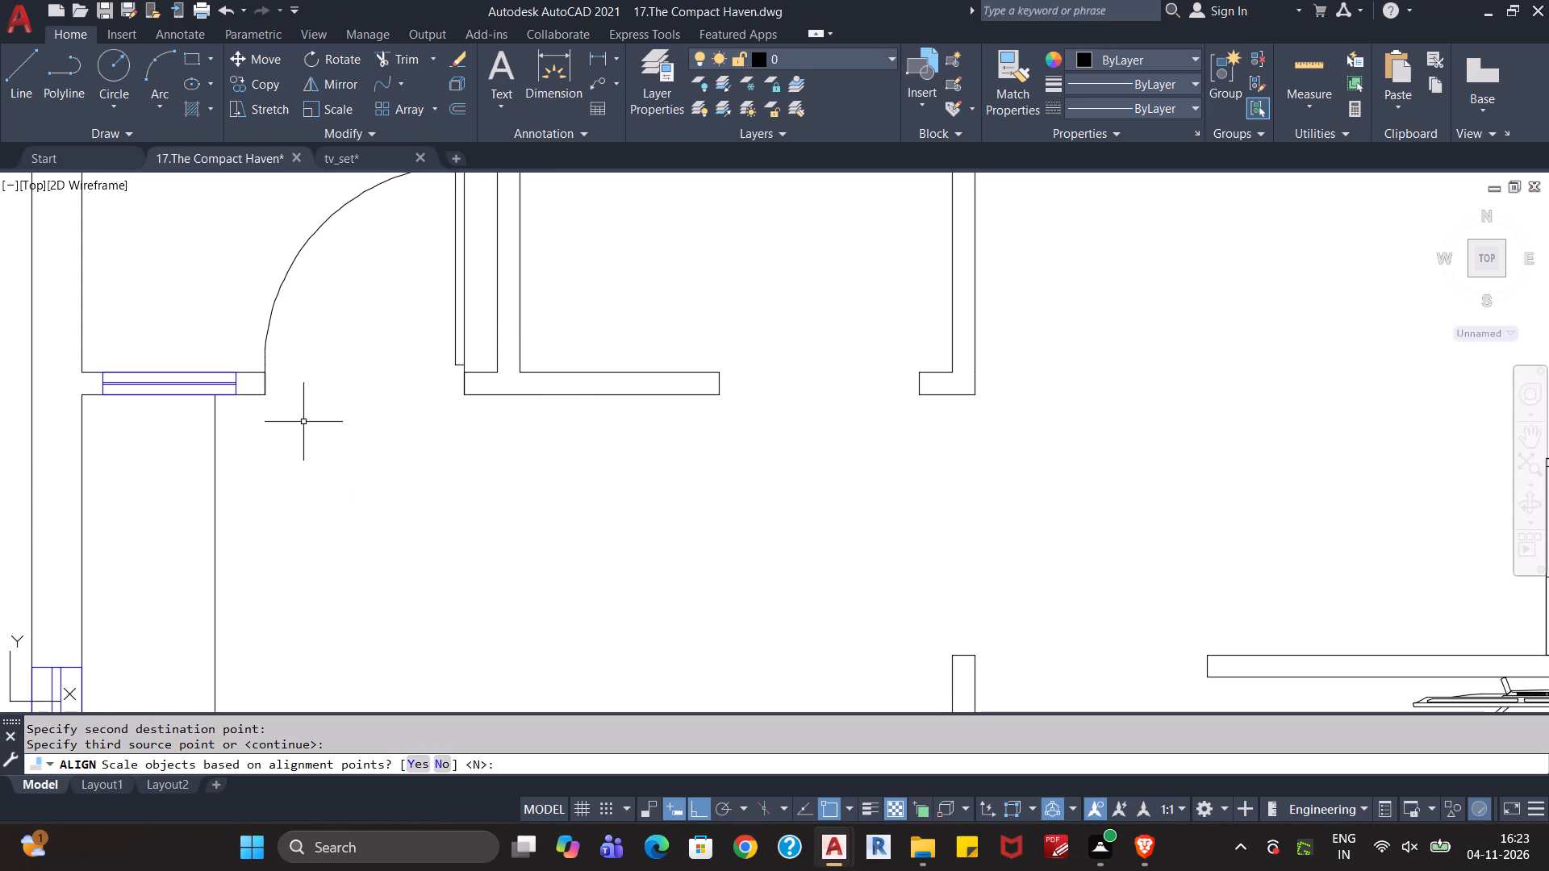
Copy the upper-right bathroom's door and place the copy in the lower-left bathroom beside its door opening.
{"action": "scroll", "coordinate": [306, 424], "scroll_direction": "down", "scroll_amount": 2}
{"action": "middle_click_drag", "start_coordinate": [326, 495], "coordinate": [326, 435]}
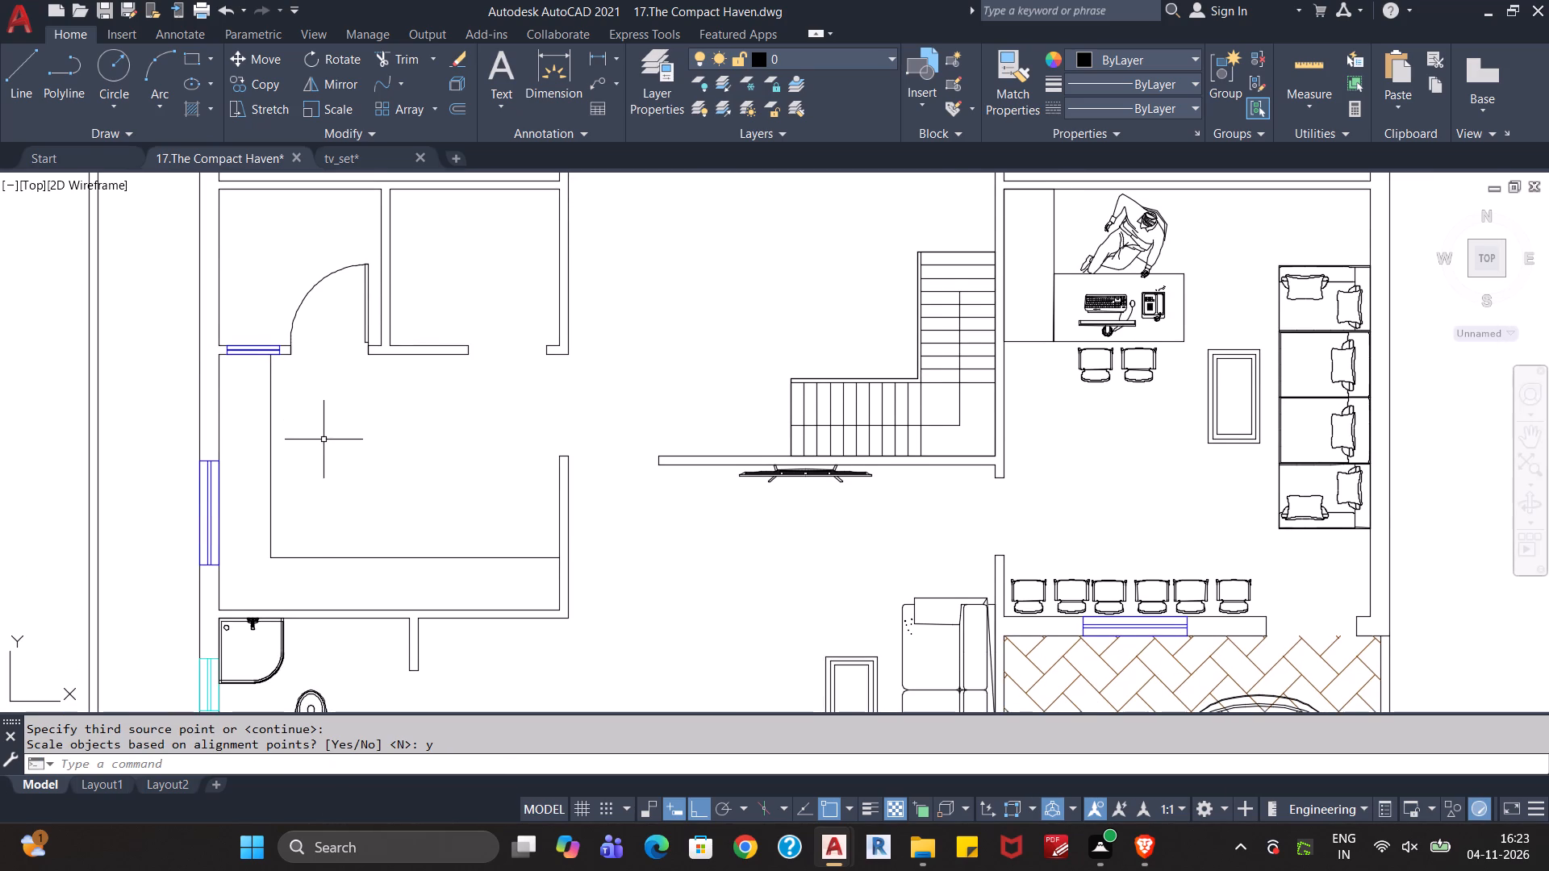
{"action": "middle_click_drag", "start_coordinate": [337, 469], "coordinate": [324, 420]}
{"action": "middle_click_drag", "start_coordinate": [328, 423], "coordinate": [319, 415]}
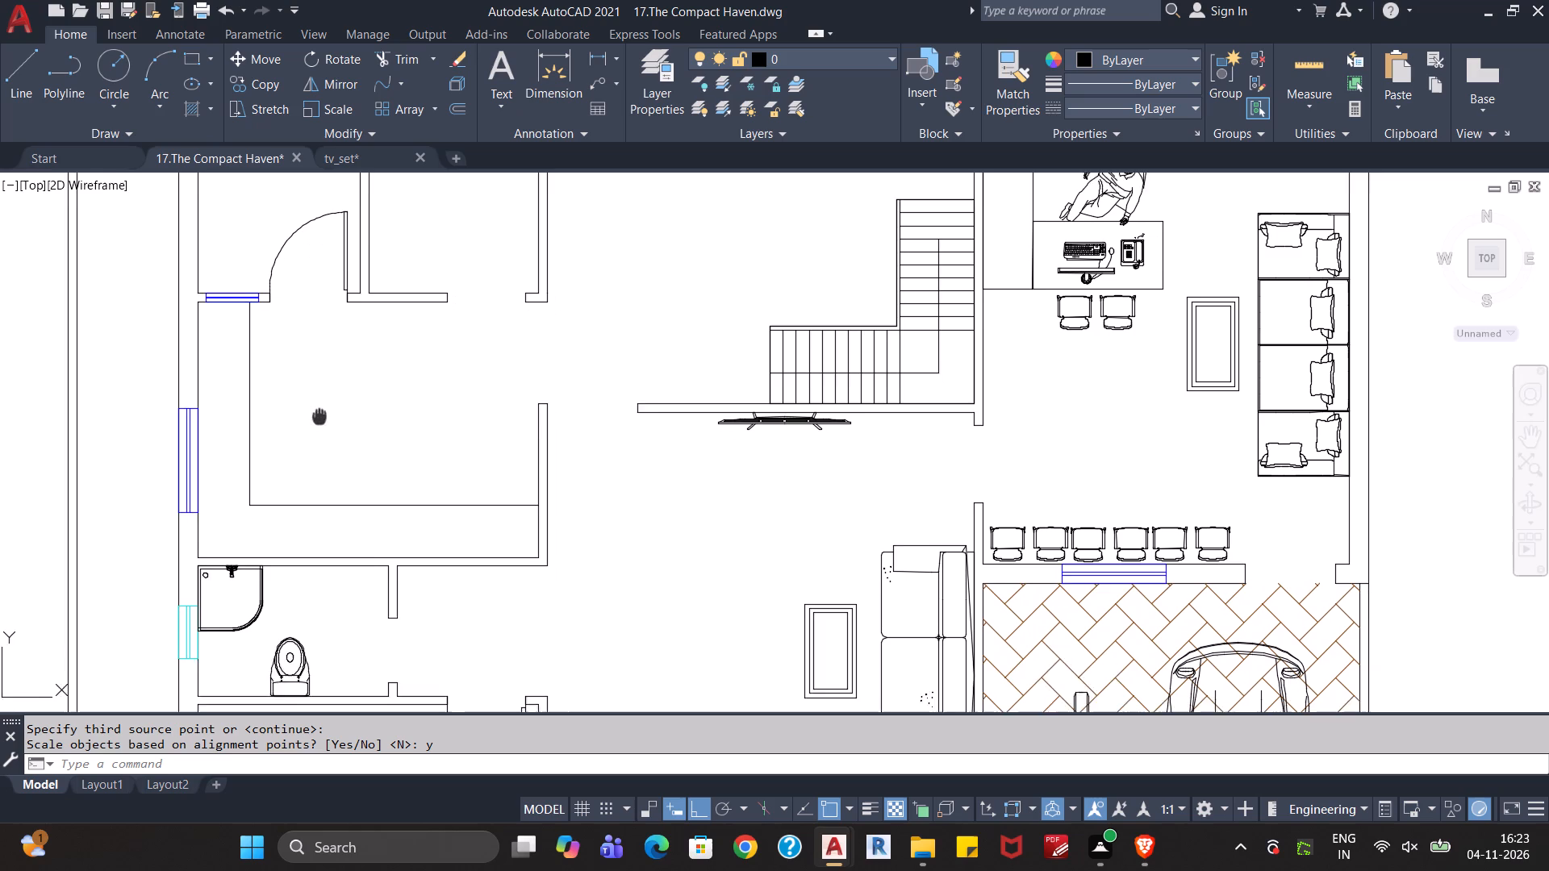
{"action": "middle_click_drag", "start_coordinate": [319, 415], "coordinate": [316, 397]}
{"action": "middle_click_drag", "start_coordinate": [440, 590], "coordinate": [441, 477]}
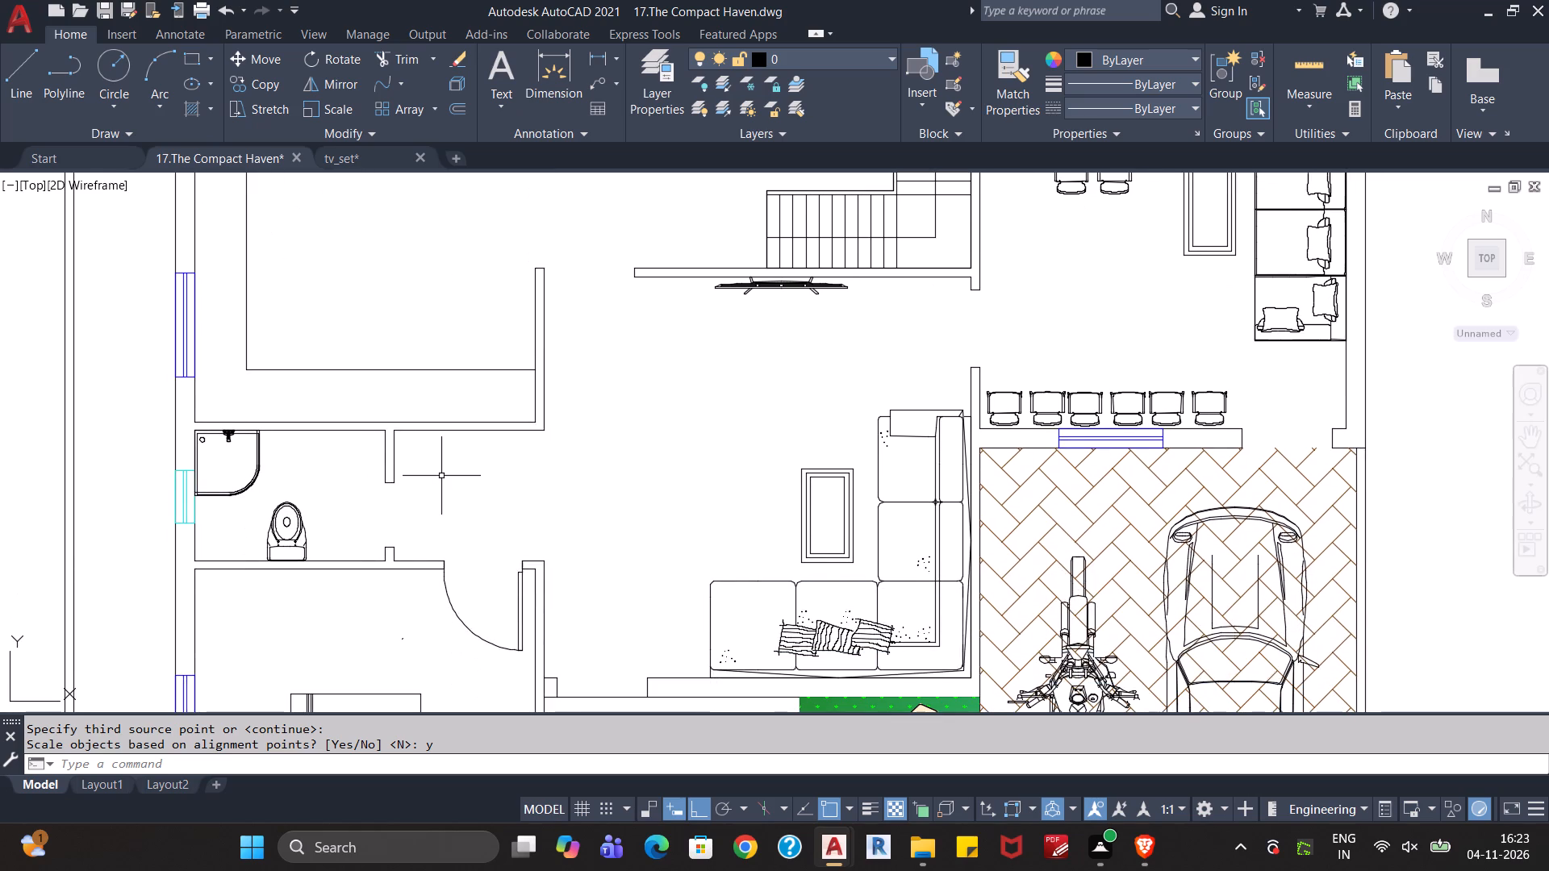
{"action": "scroll", "coordinate": [441, 476], "scroll_direction": "down", "scroll_amount": 2}
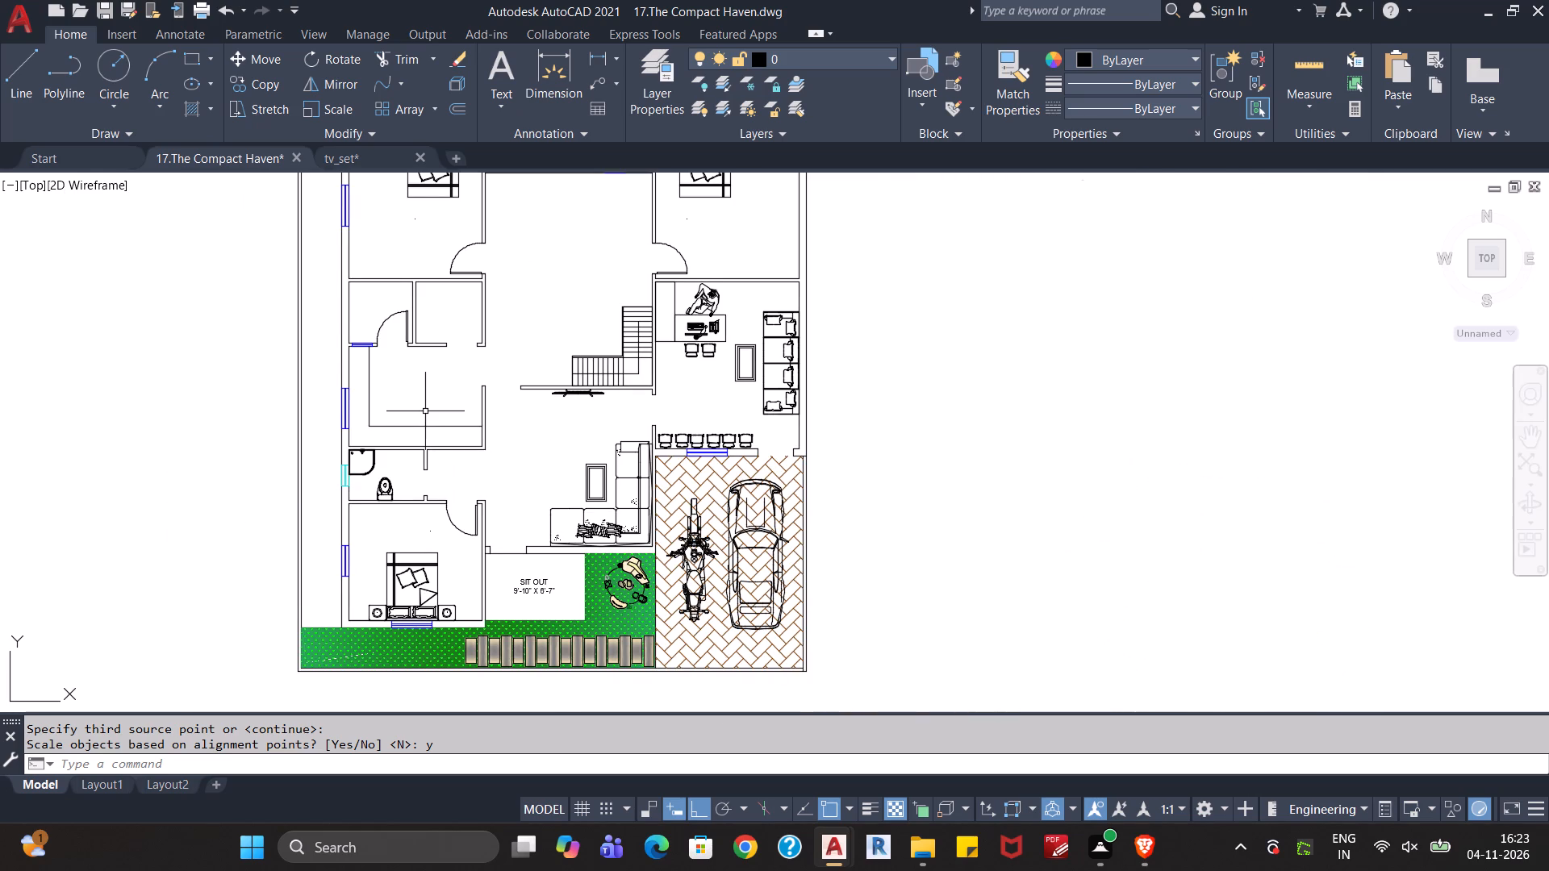
{"action": "middle_click_drag", "start_coordinate": [425, 411], "coordinate": [432, 578]}
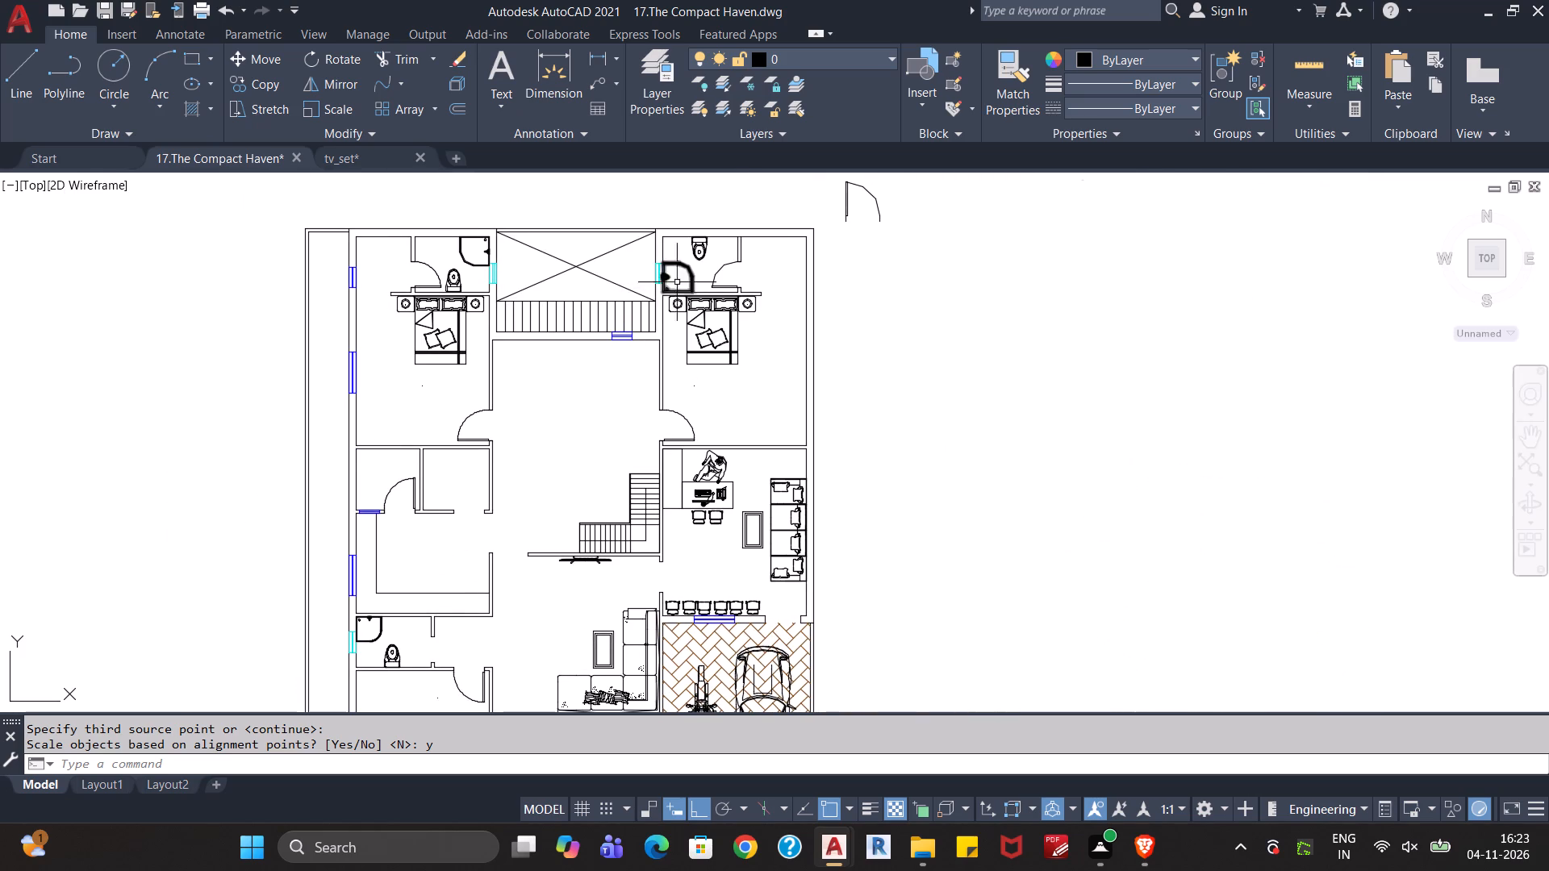
{"action": "left_click", "coordinate": [716, 285]}
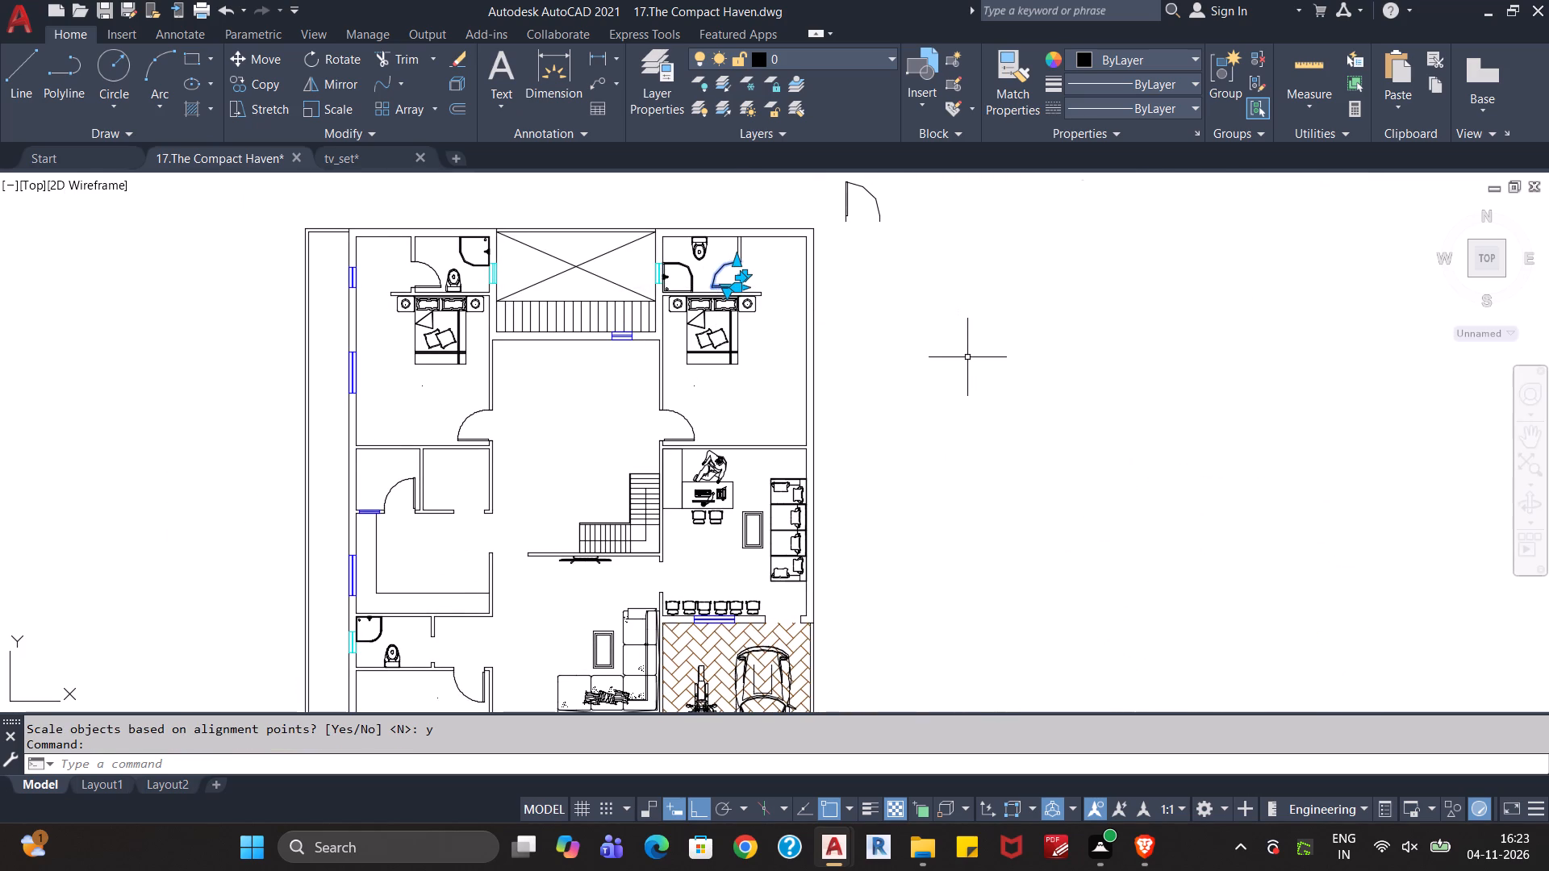
{"action": "key", "text": "ctrl+c"}
{"action": "key", "text": "ctrl+v"}
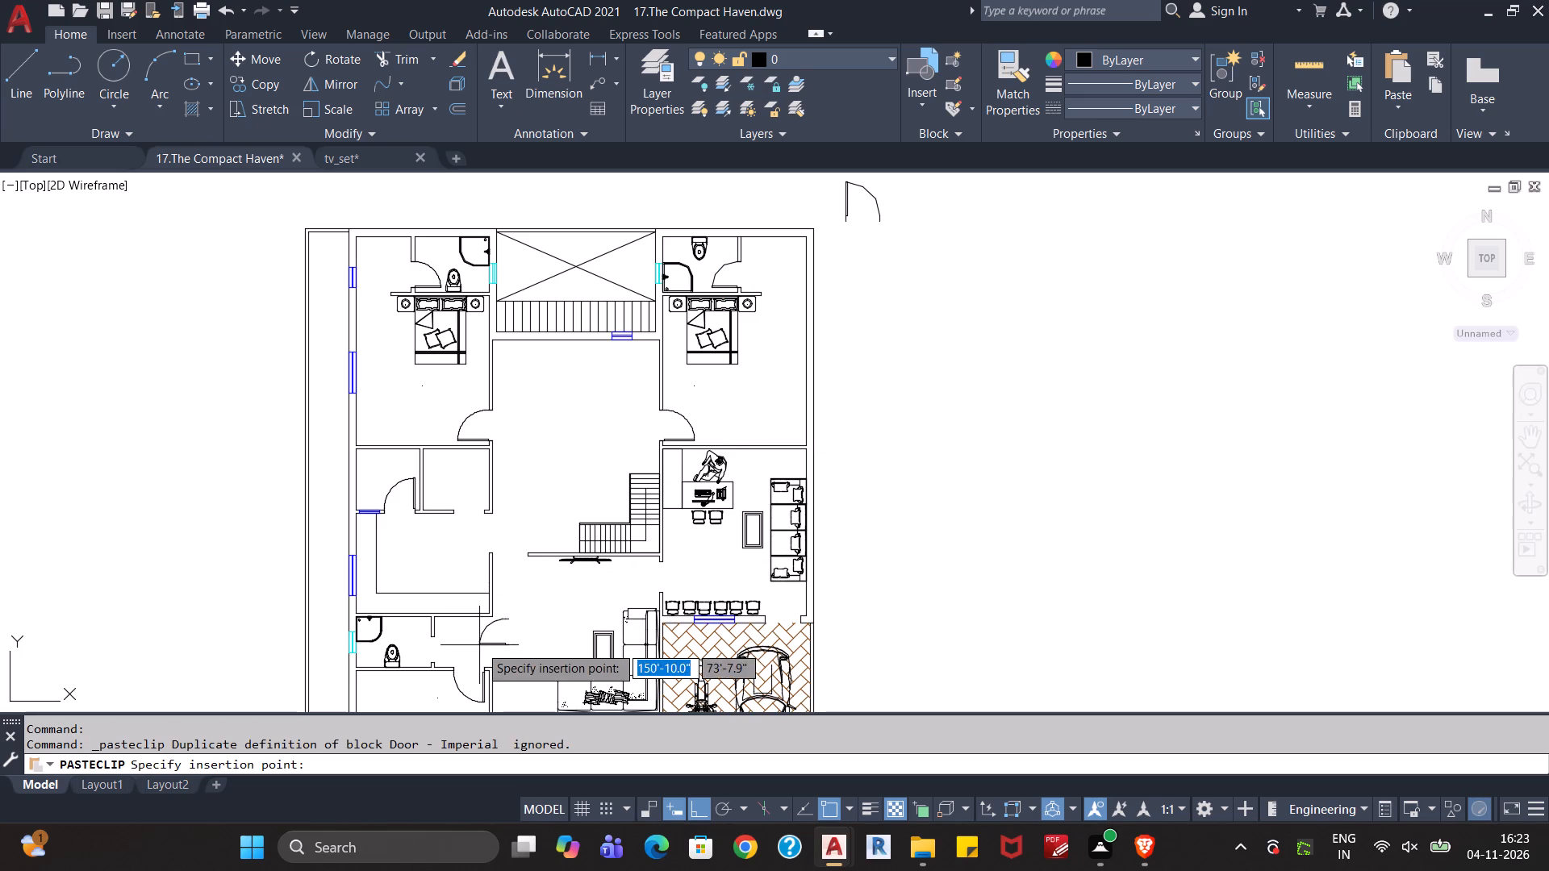
{"action": "middle_click_drag", "start_coordinate": [479, 645], "coordinate": [632, 532]}
{"action": "scroll", "coordinate": [589, 531], "scroll_direction": "up", "scroll_amount": 3}
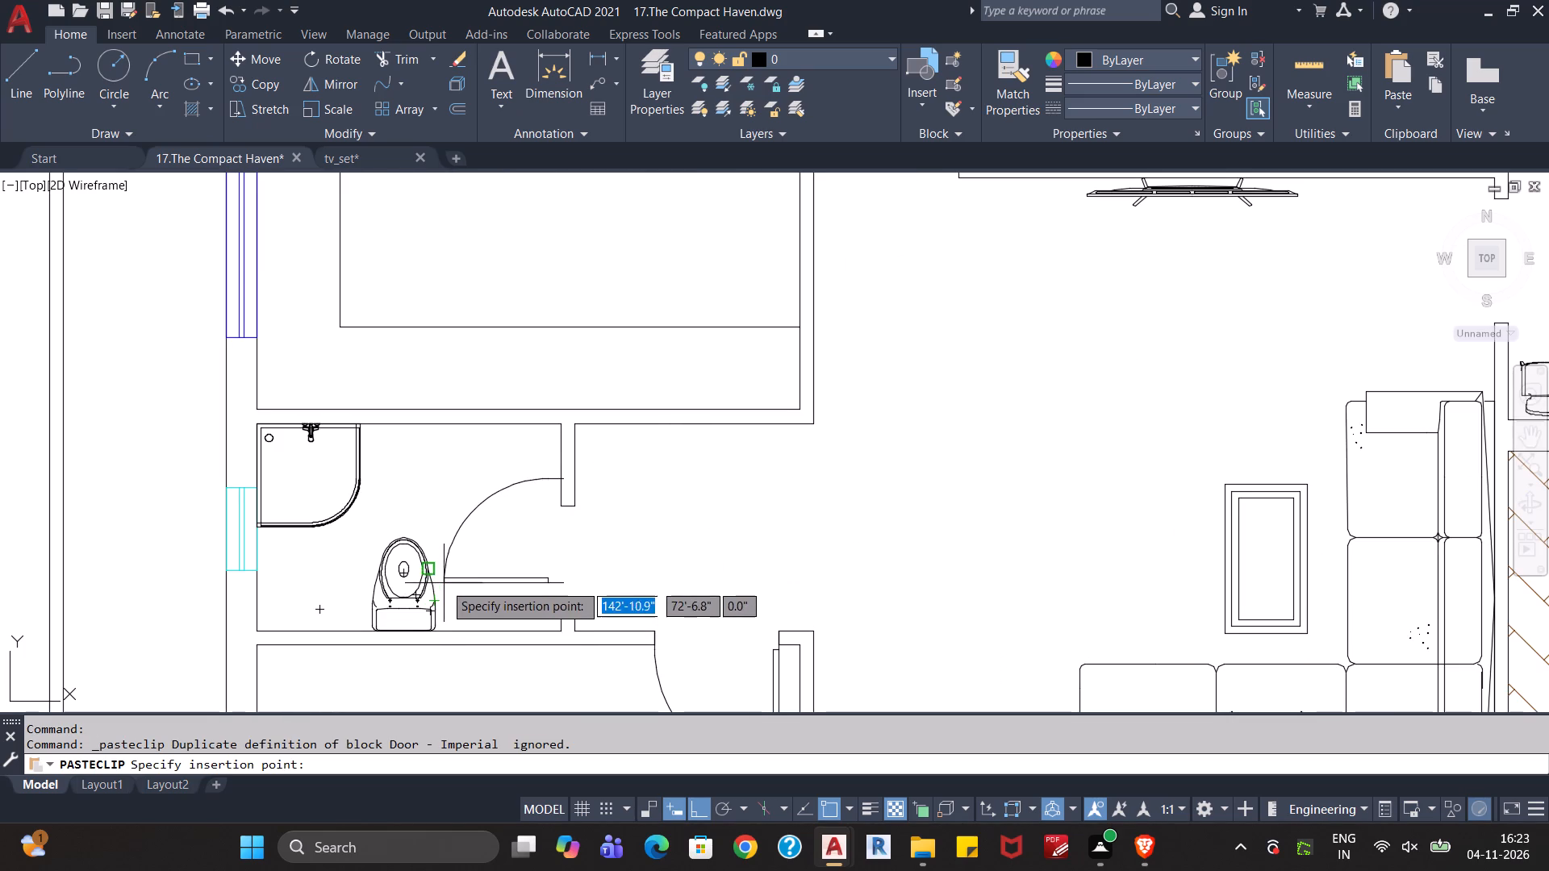
{"action": "left_click", "coordinate": [440, 568]}
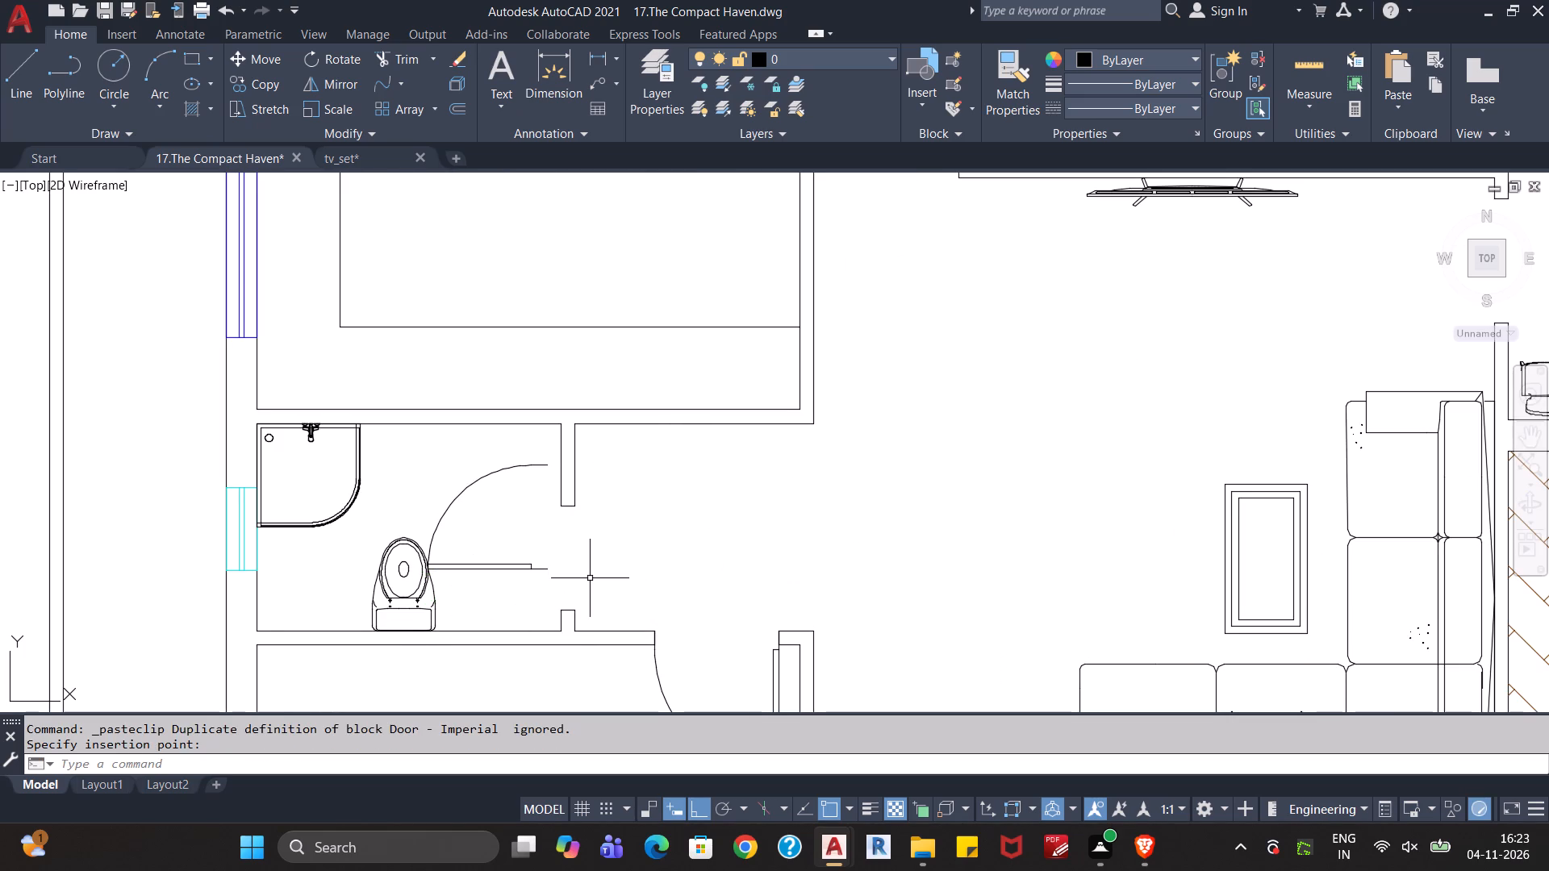
{"action": "key", "text": "Escape"}
Align the copied lower-left bathroom door to both corners of its wall opening, scaling it to fit.
{"action": "left_click", "coordinate": [523, 569]}
{"action": "type", "text": "al"}
{"action": "key", "text": "Return"}
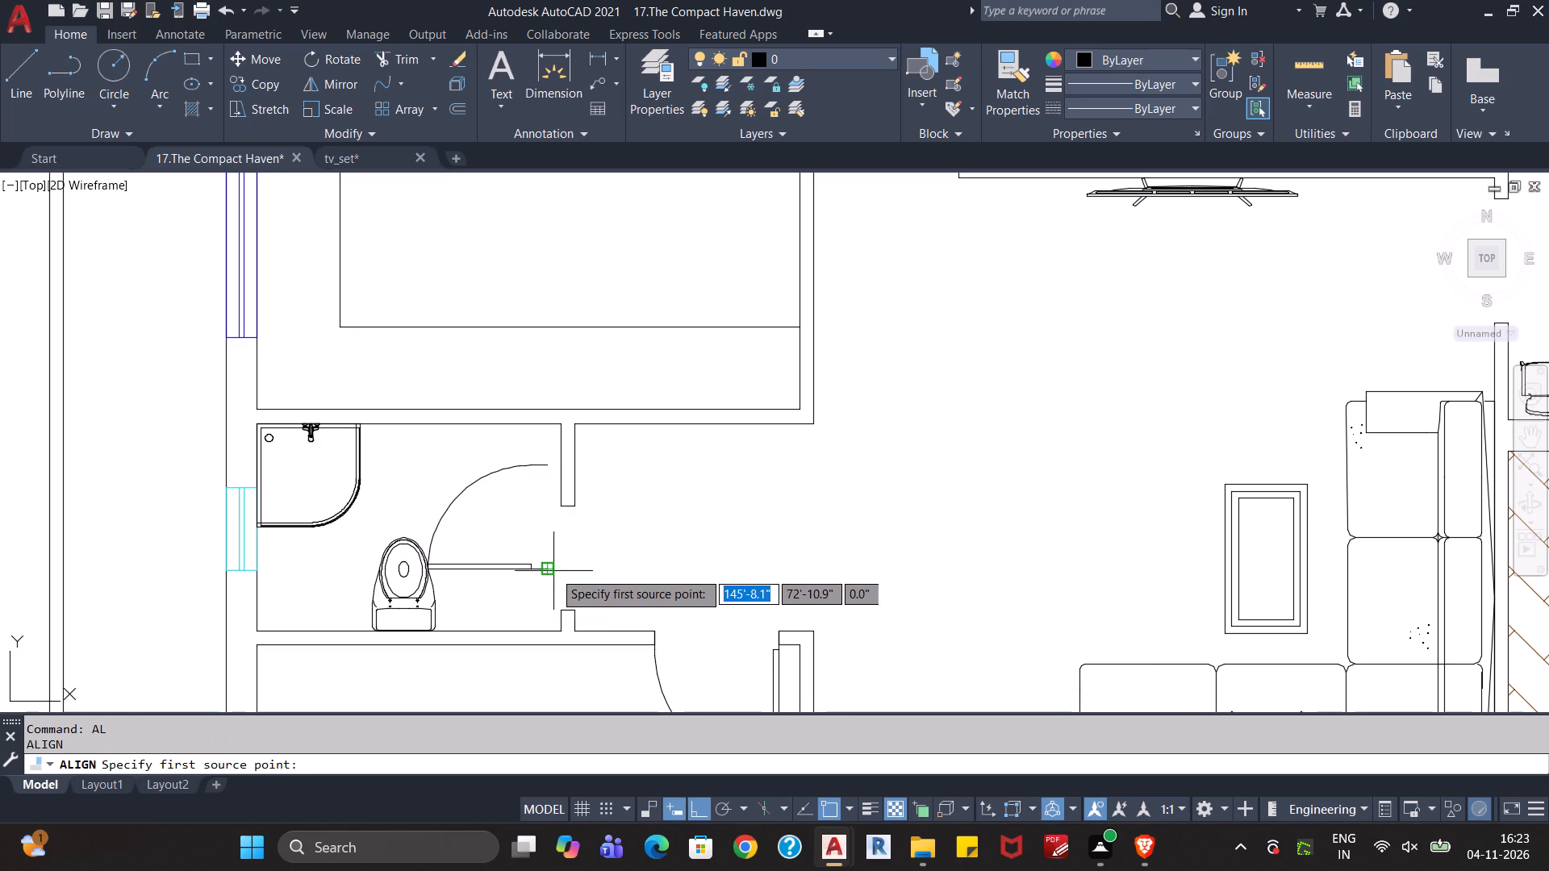
{"action": "left_click", "coordinate": [551, 571]}
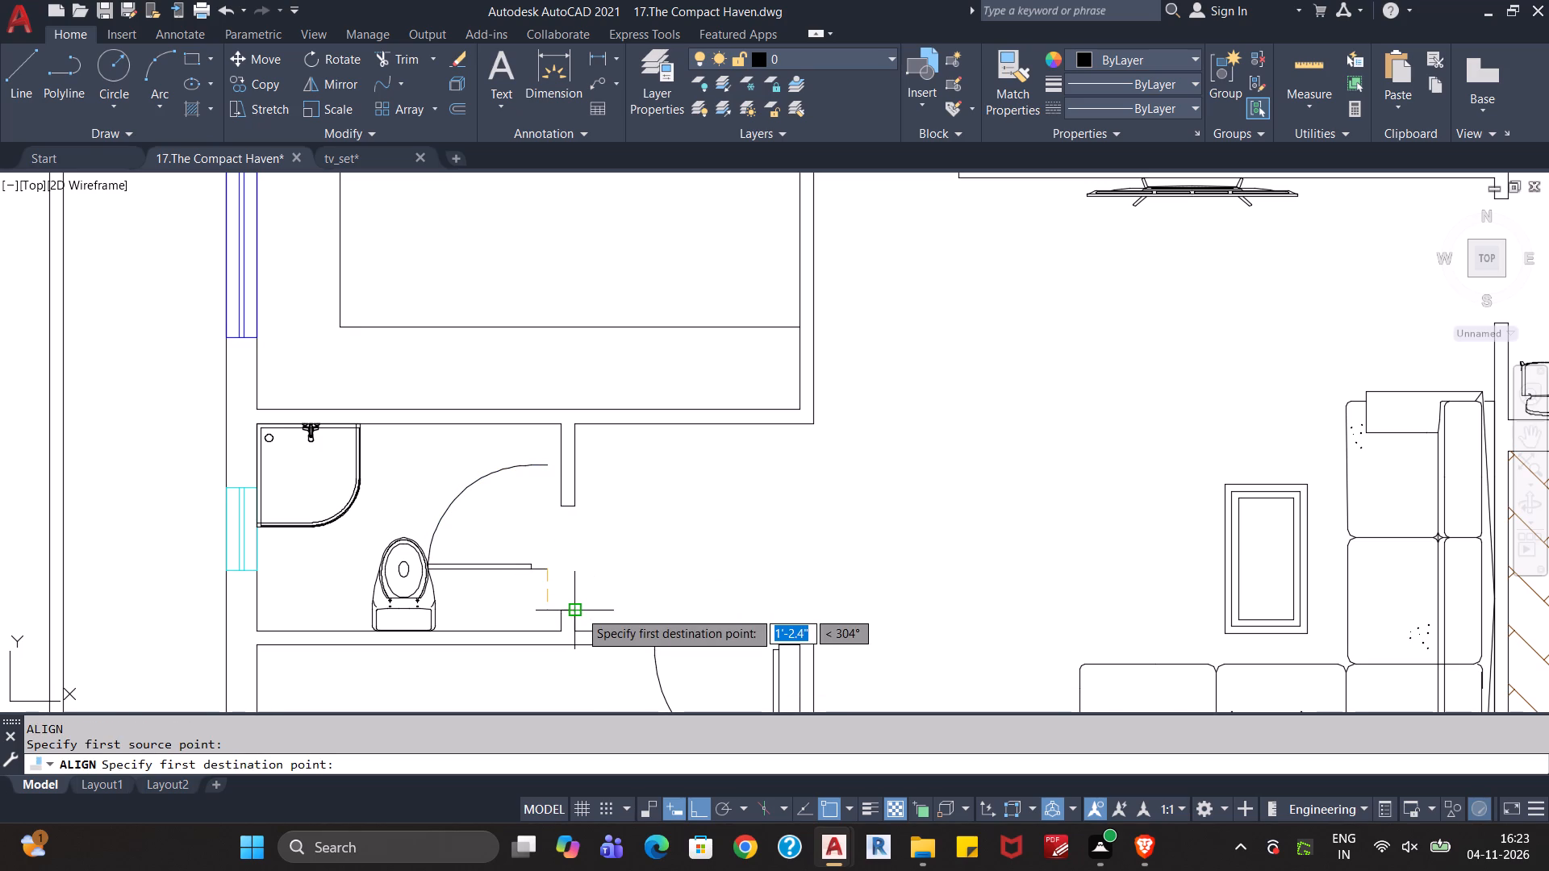
{"action": "left_click", "coordinate": [579, 611]}
{"action": "left_click", "coordinate": [551, 461]}
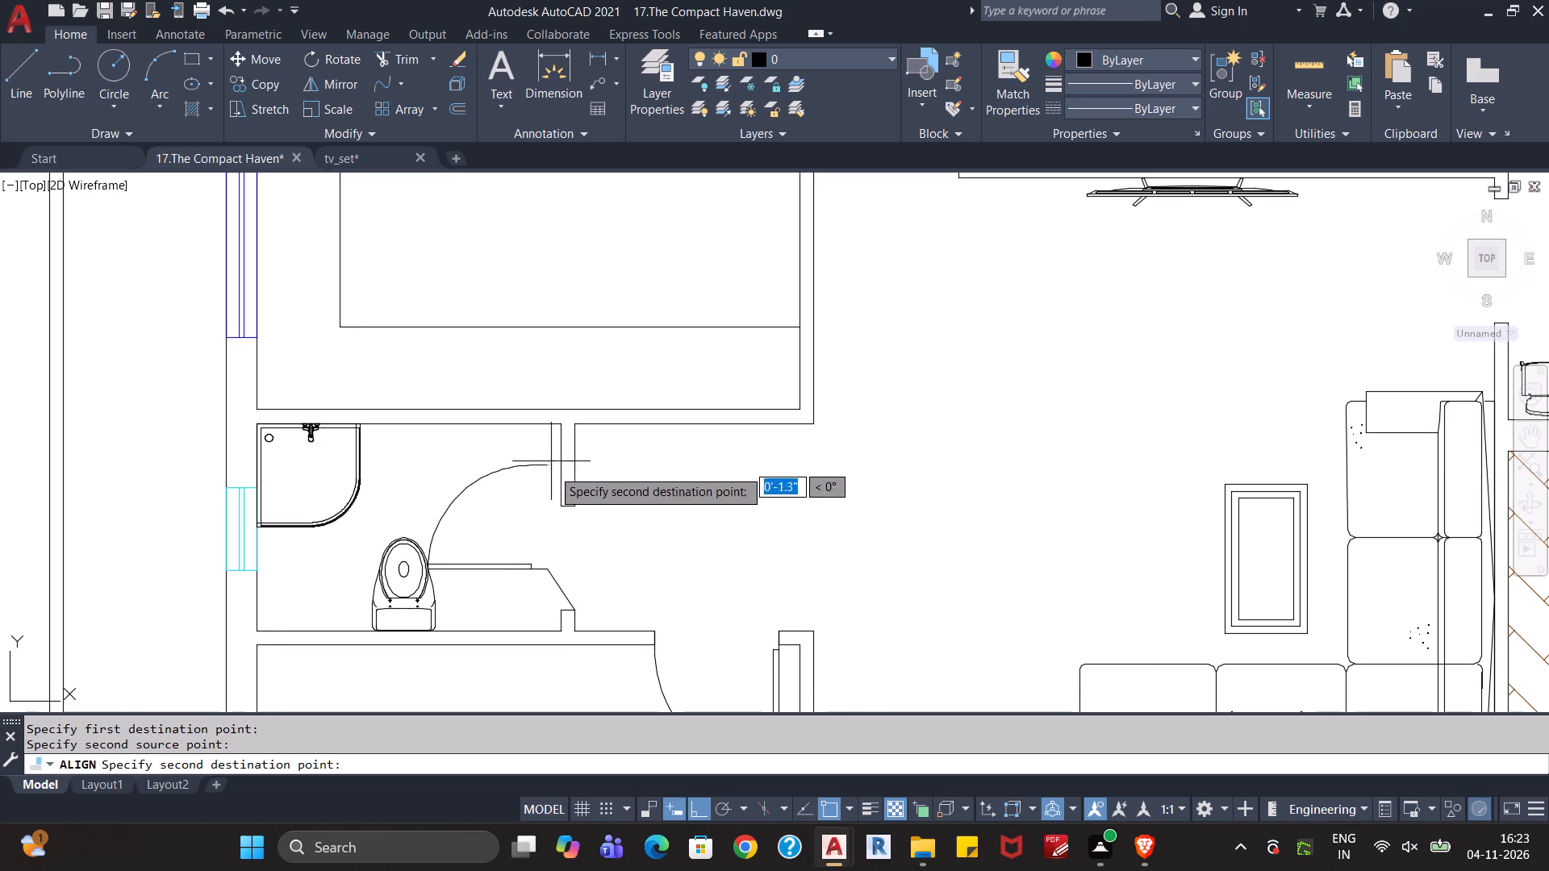
{"action": "left_click", "coordinate": [575, 508]}
{"action": "key", "text": "Return"}
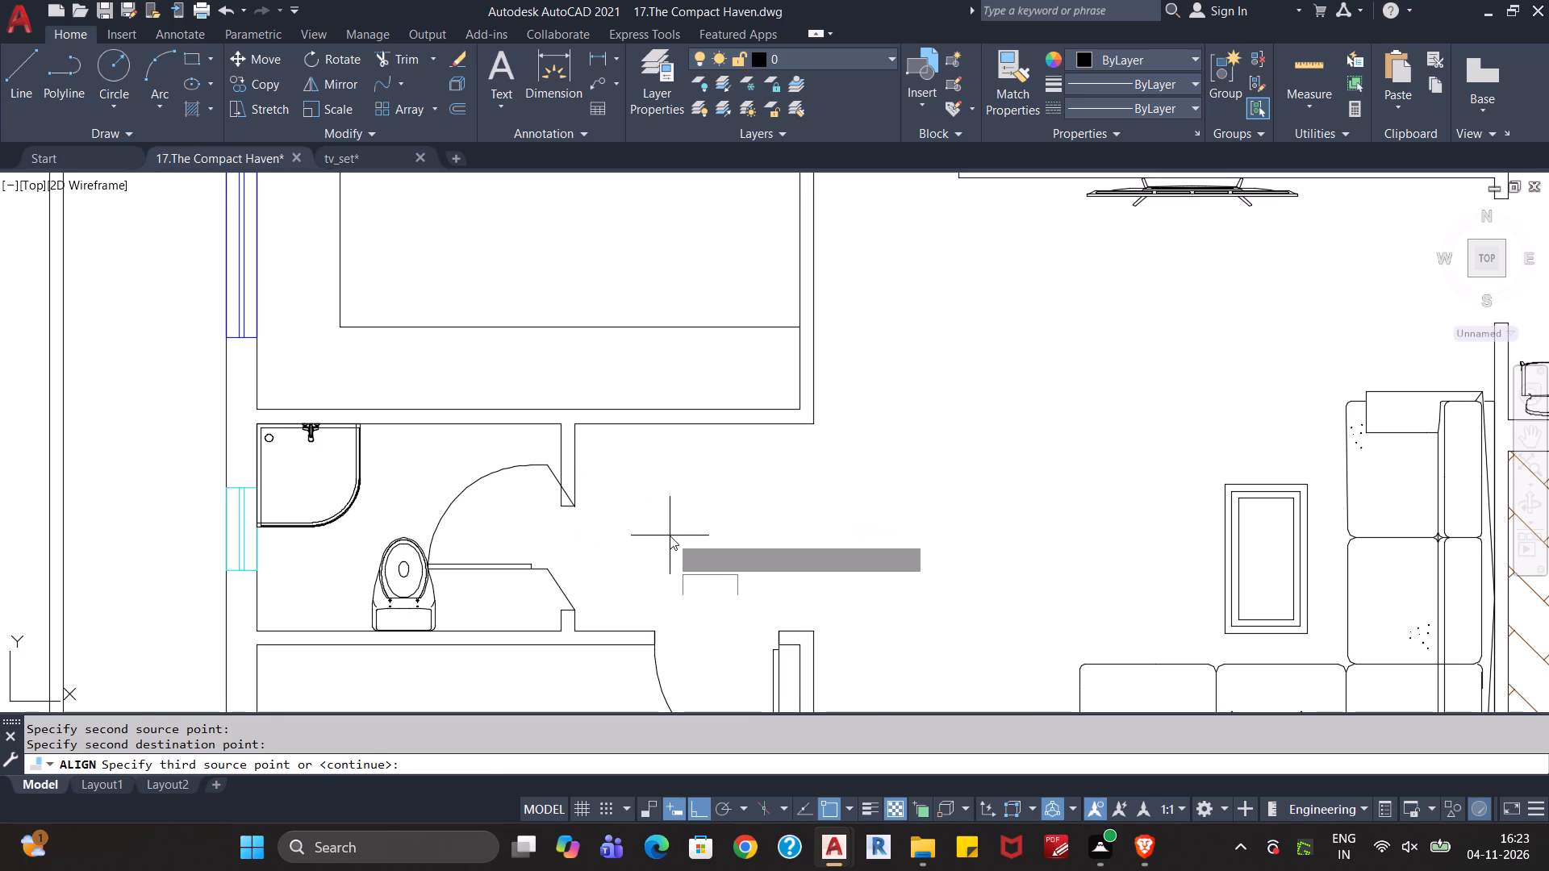
{"action": "key", "text": "y"}
{"action": "key", "text": "Return"}
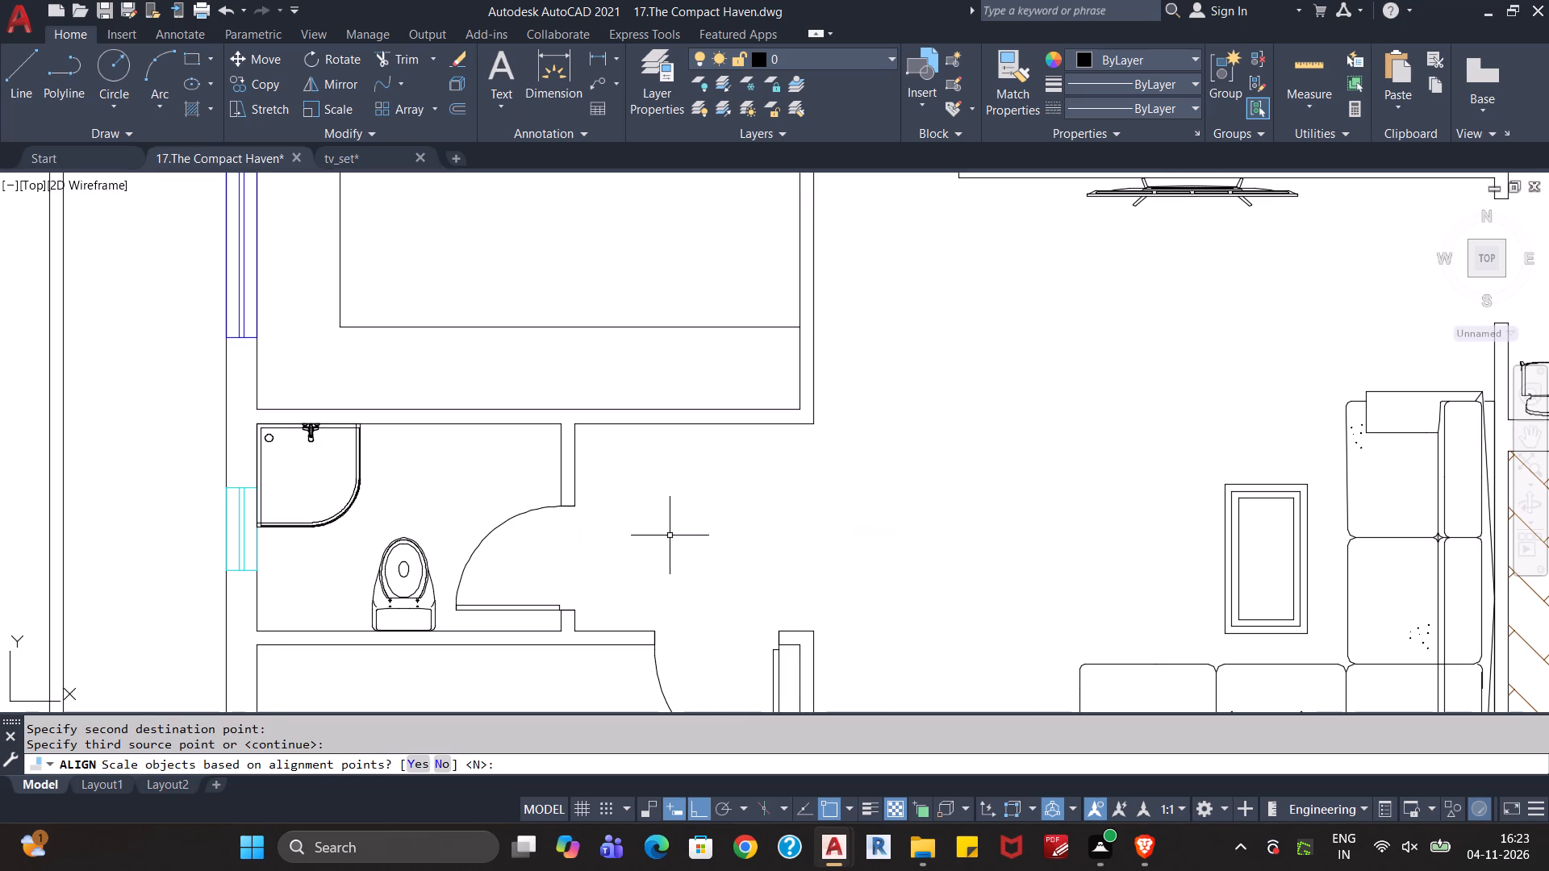
{"action": "key", "text": "Escape"}
Save the floor plan drawing.
{"action": "scroll", "coordinate": [670, 536], "scroll_direction": "down", "scroll_amount": 1}
{"action": "middle_click_drag", "start_coordinate": [679, 536], "coordinate": [558, 563]}
{"action": "scroll", "coordinate": [558, 563], "scroll_direction": "down", "scroll_amount": 1}
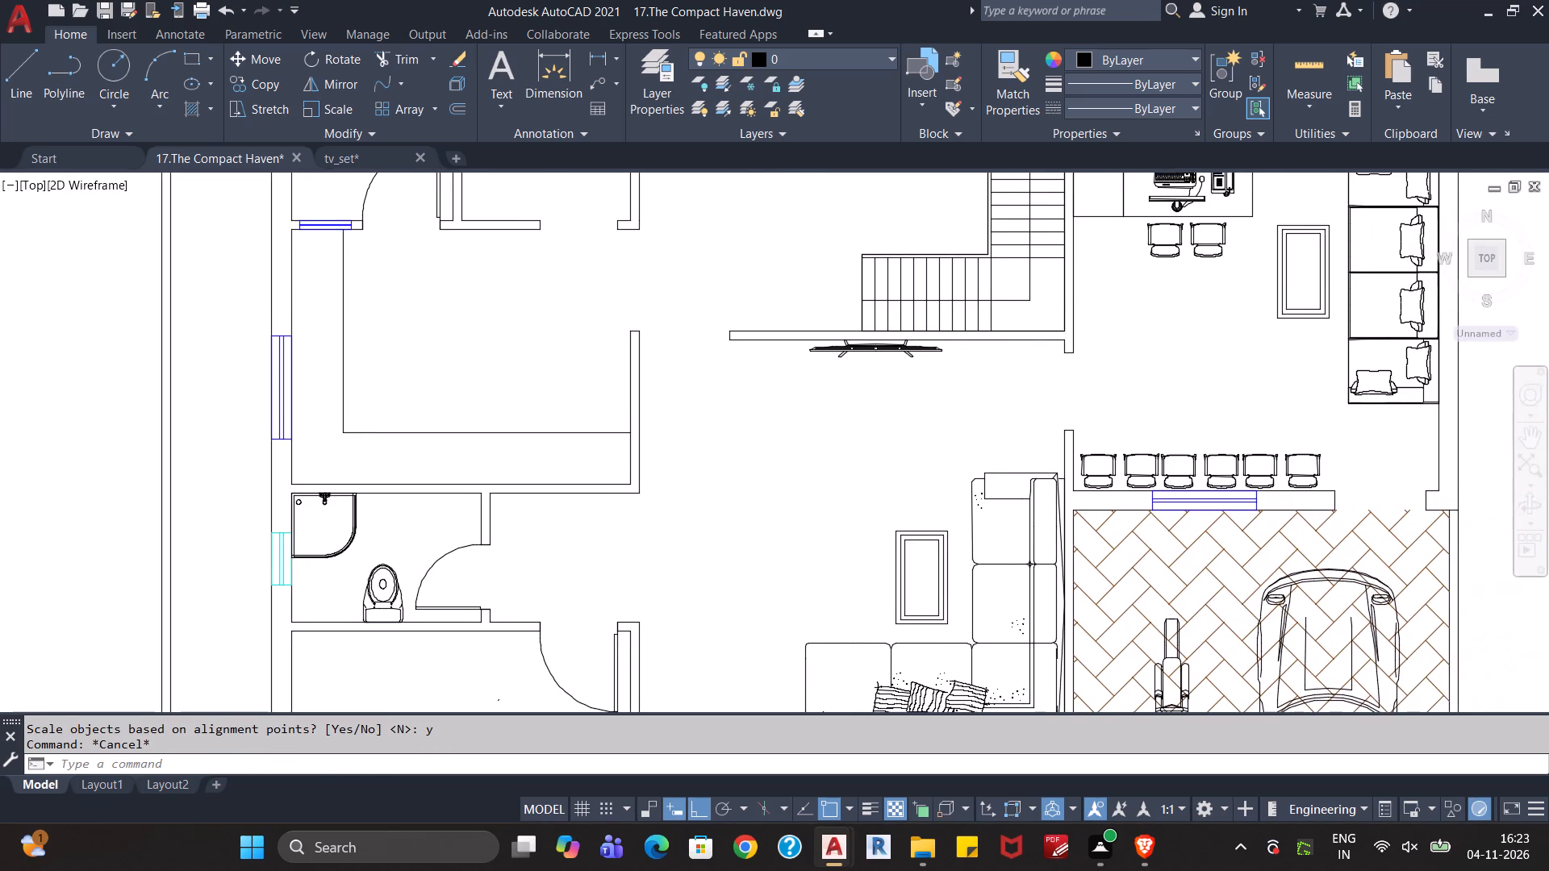
{"action": "middle_click_drag", "start_coordinate": [624, 556], "coordinate": [600, 556]}
{"action": "scroll", "coordinate": [615, 553], "scroll_direction": "down", "scroll_amount": 1}
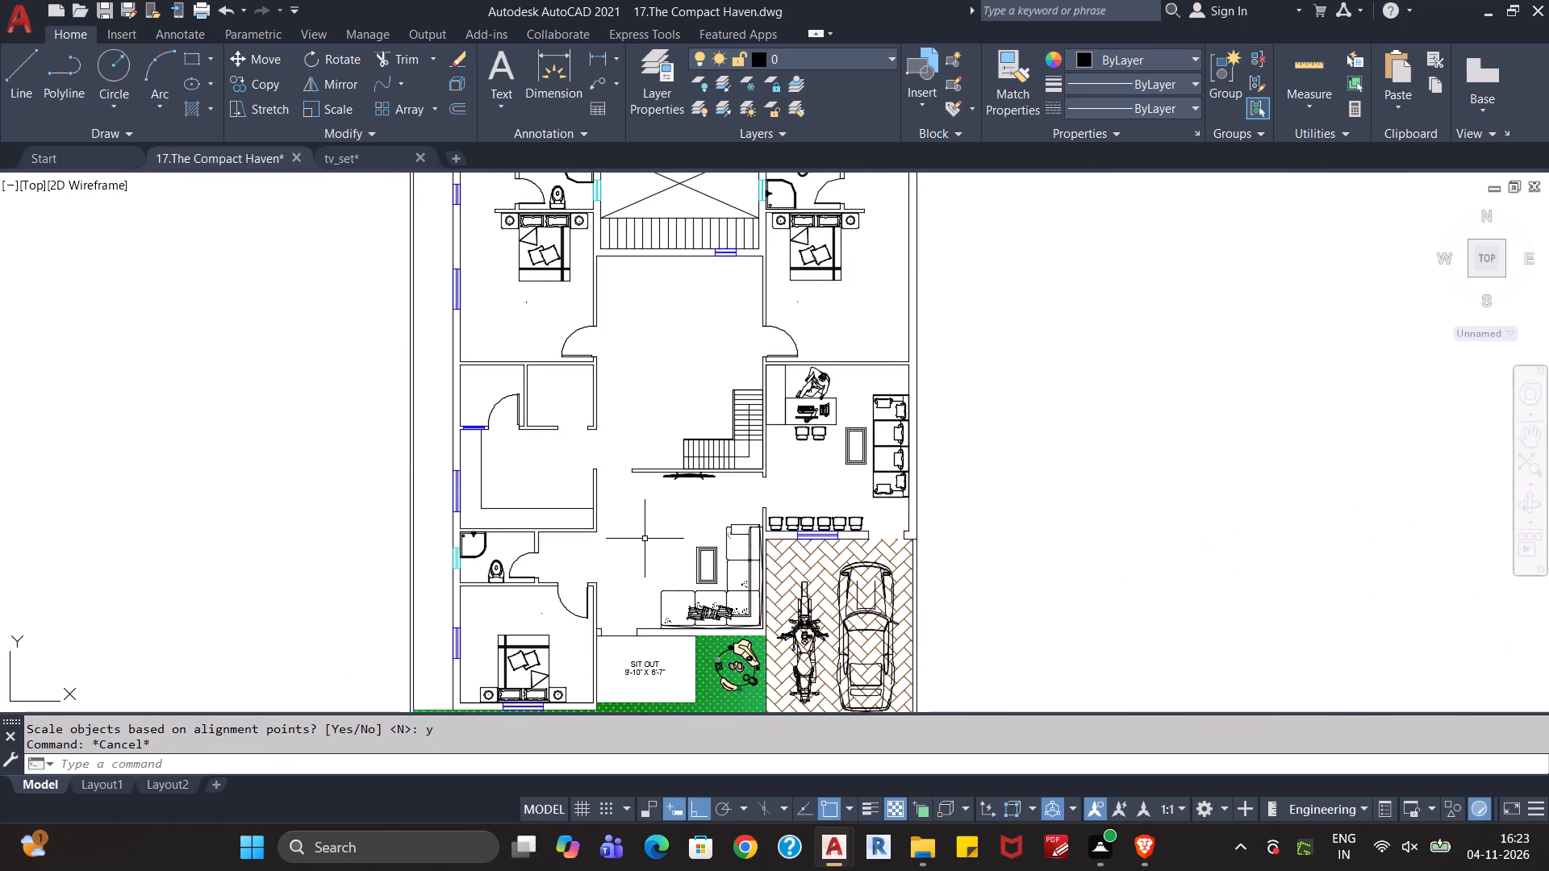
{"action": "middle_click_drag", "start_coordinate": [645, 539], "coordinate": [576, 639]}
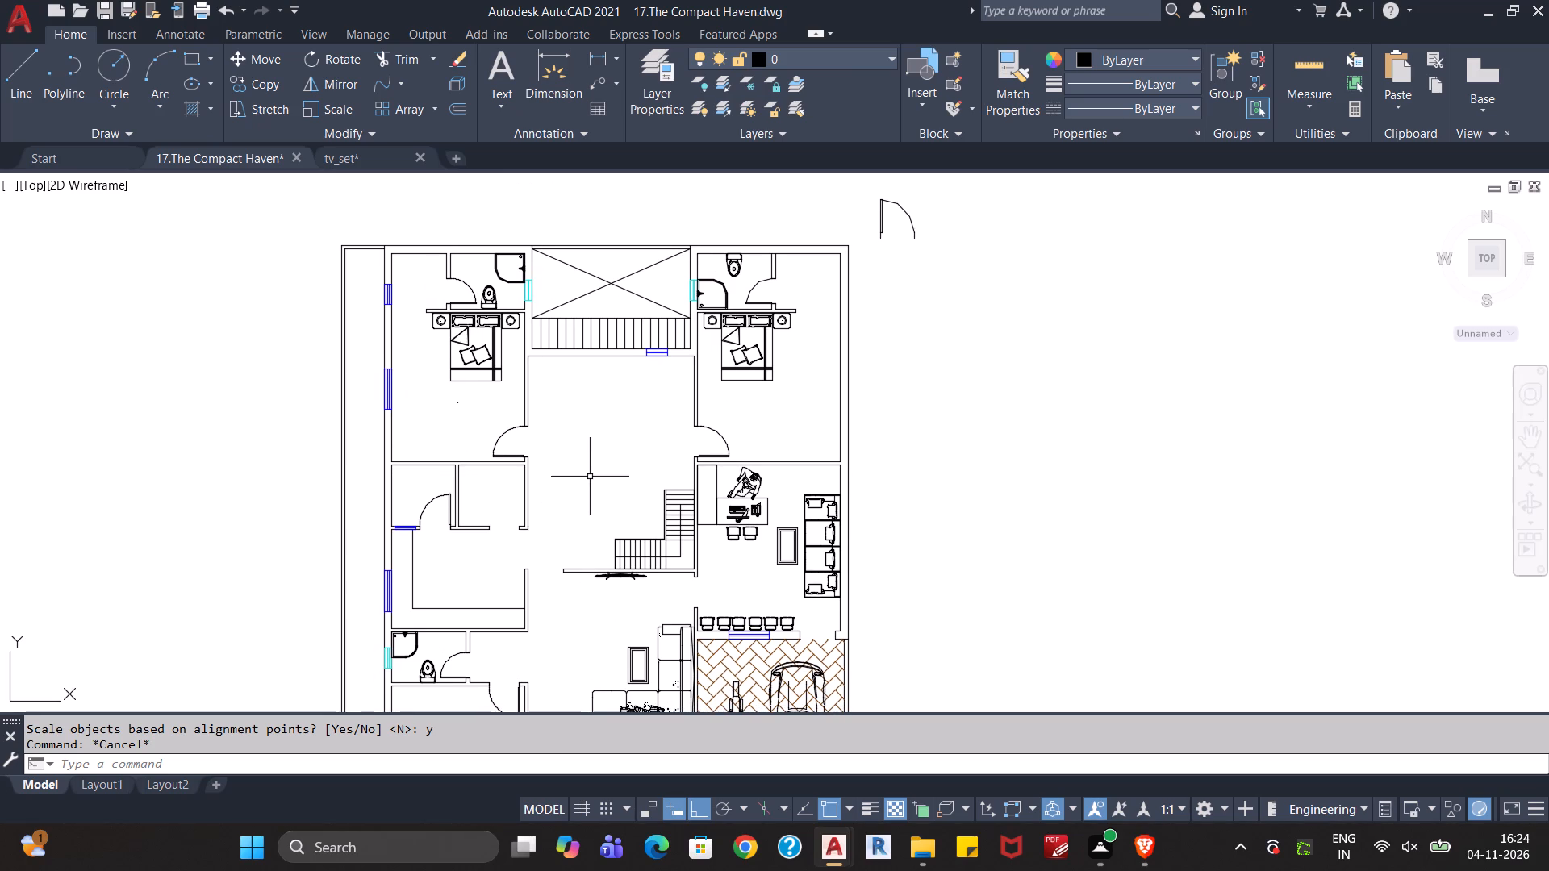
{"action": "scroll", "coordinate": [590, 477], "scroll_direction": "down", "scroll_amount": 1}
{"action": "middle_click_drag", "start_coordinate": [590, 477], "coordinate": [585, 442]}
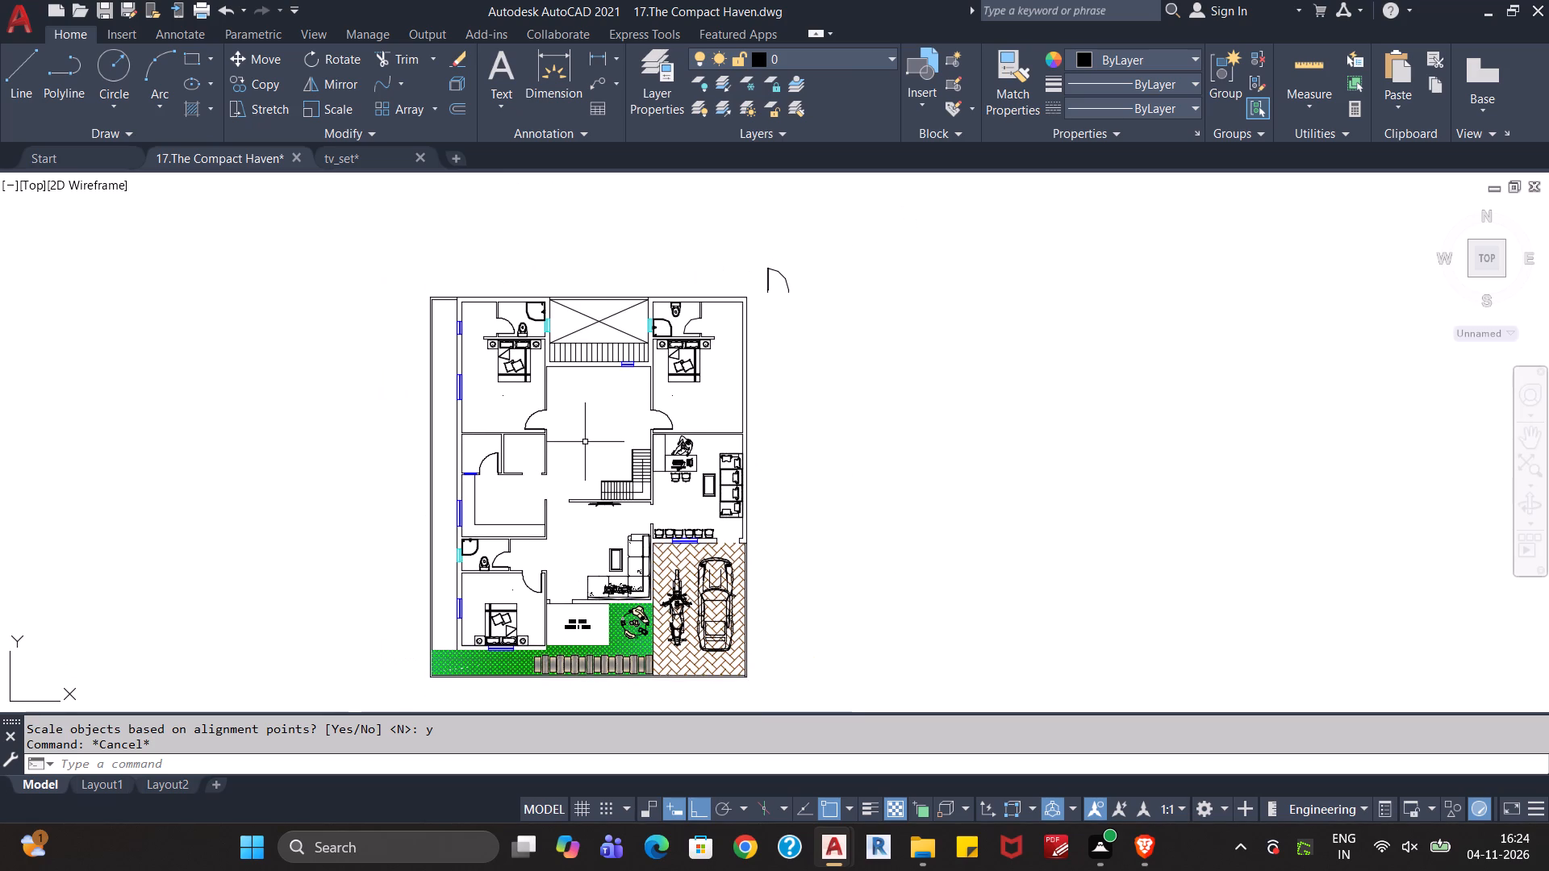
{"action": "key", "text": "ctrl+s"}
Copy the door of the small room above the kitchen and place the copy beside the office's opening to the parking area.
{"action": "middle_click_drag", "start_coordinate": [583, 454], "coordinate": [571, 423]}
{"action": "scroll", "coordinate": [578, 483], "scroll_direction": "up", "scroll_amount": 1}
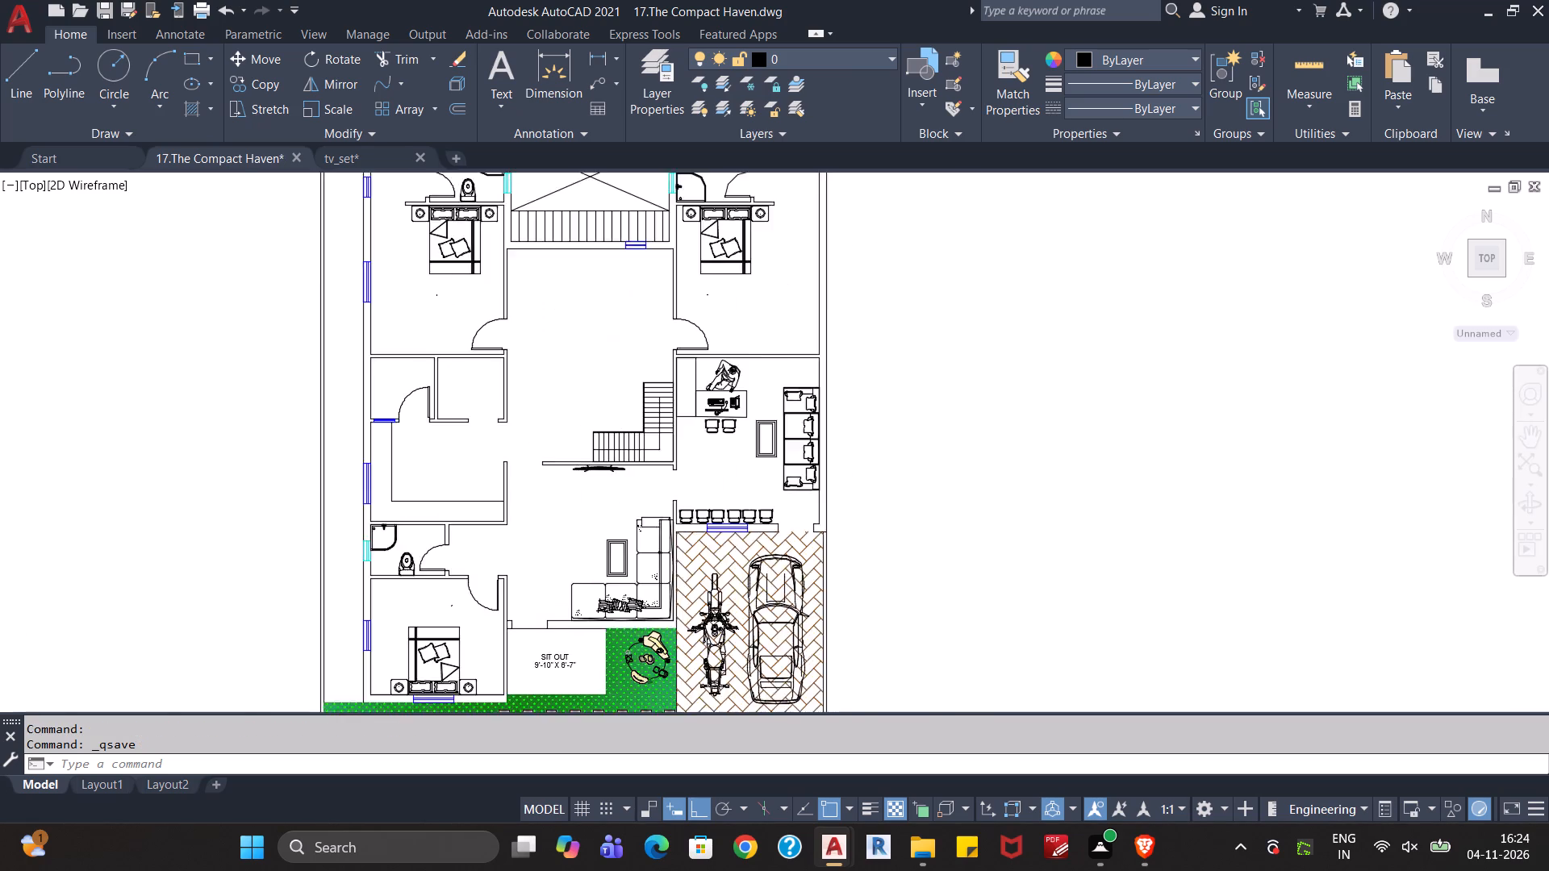
{"action": "scroll", "coordinate": [578, 483], "scroll_direction": "up", "scroll_amount": 1}
{"action": "middle_click_drag", "start_coordinate": [581, 515], "coordinate": [550, 473]}
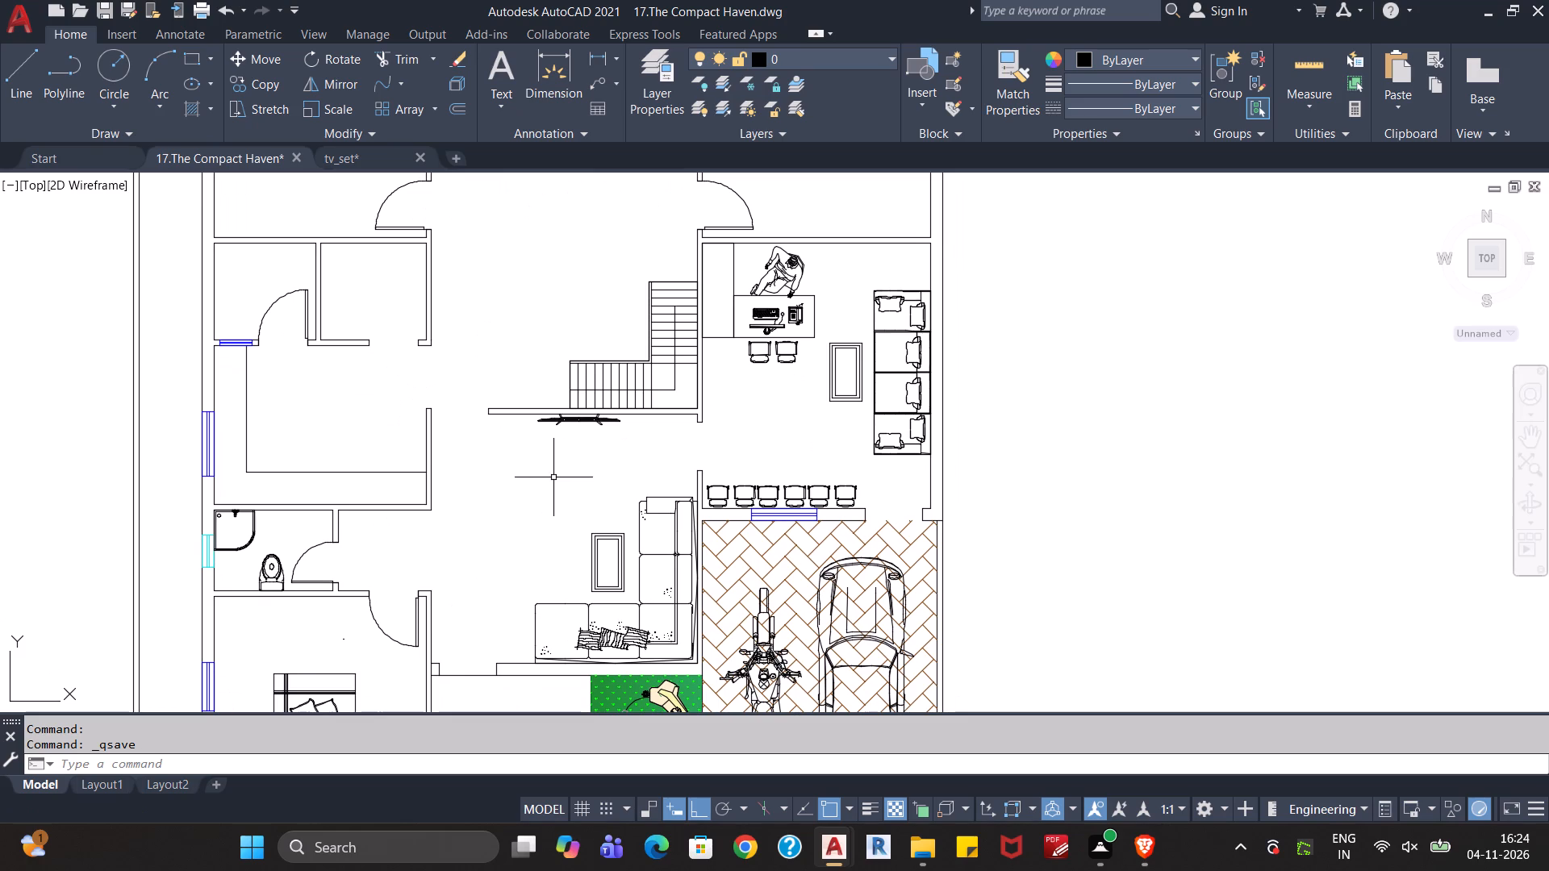
{"action": "scroll", "coordinate": [777, 465], "scroll_direction": "up", "scroll_amount": 1}
{"action": "middle_click_drag", "start_coordinate": [790, 405], "coordinate": [736, 511]}
{"action": "scroll", "coordinate": [736, 511], "scroll_direction": "down", "scroll_amount": 1}
{"action": "middle_click_drag", "start_coordinate": [730, 521], "coordinate": [762, 468]}
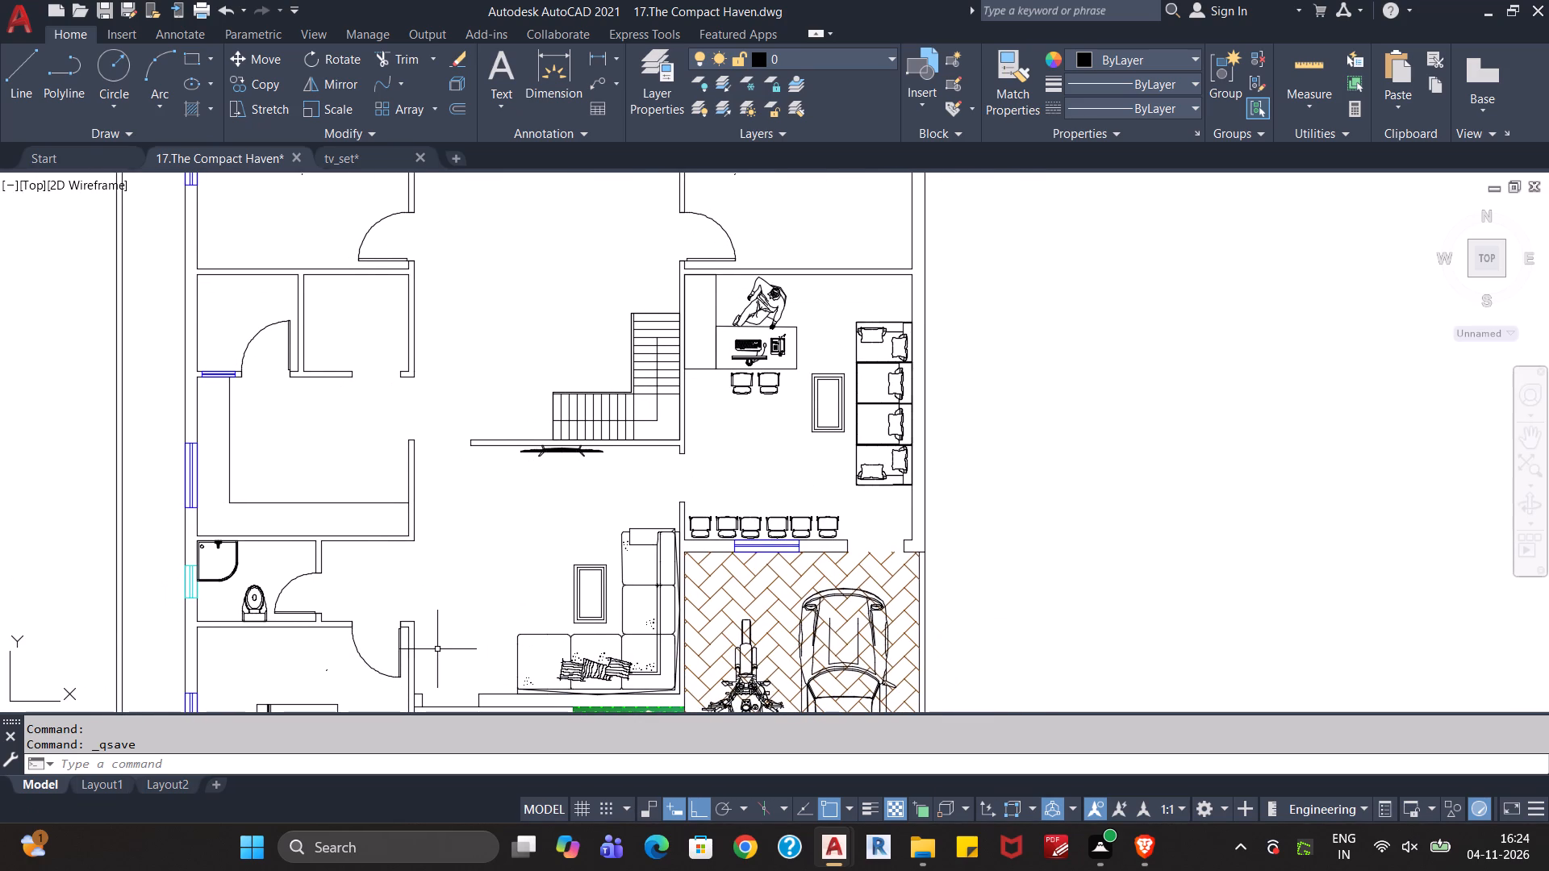
{"action": "left_click", "coordinate": [290, 357]}
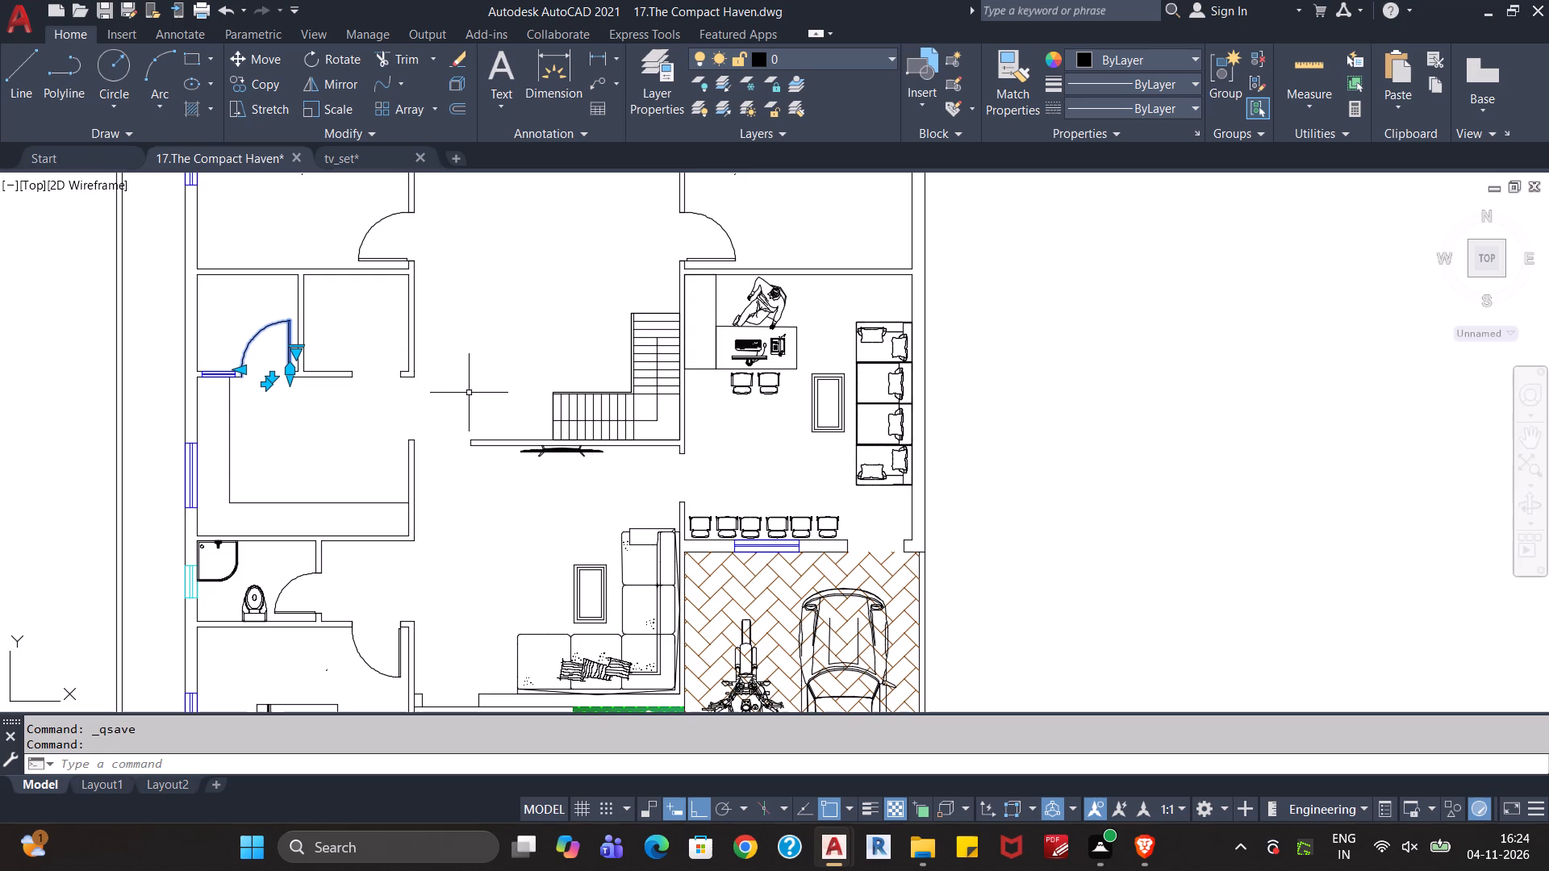
{"action": "key", "text": "ctrl+c"}
{"action": "key", "text": "ctrl+v"}
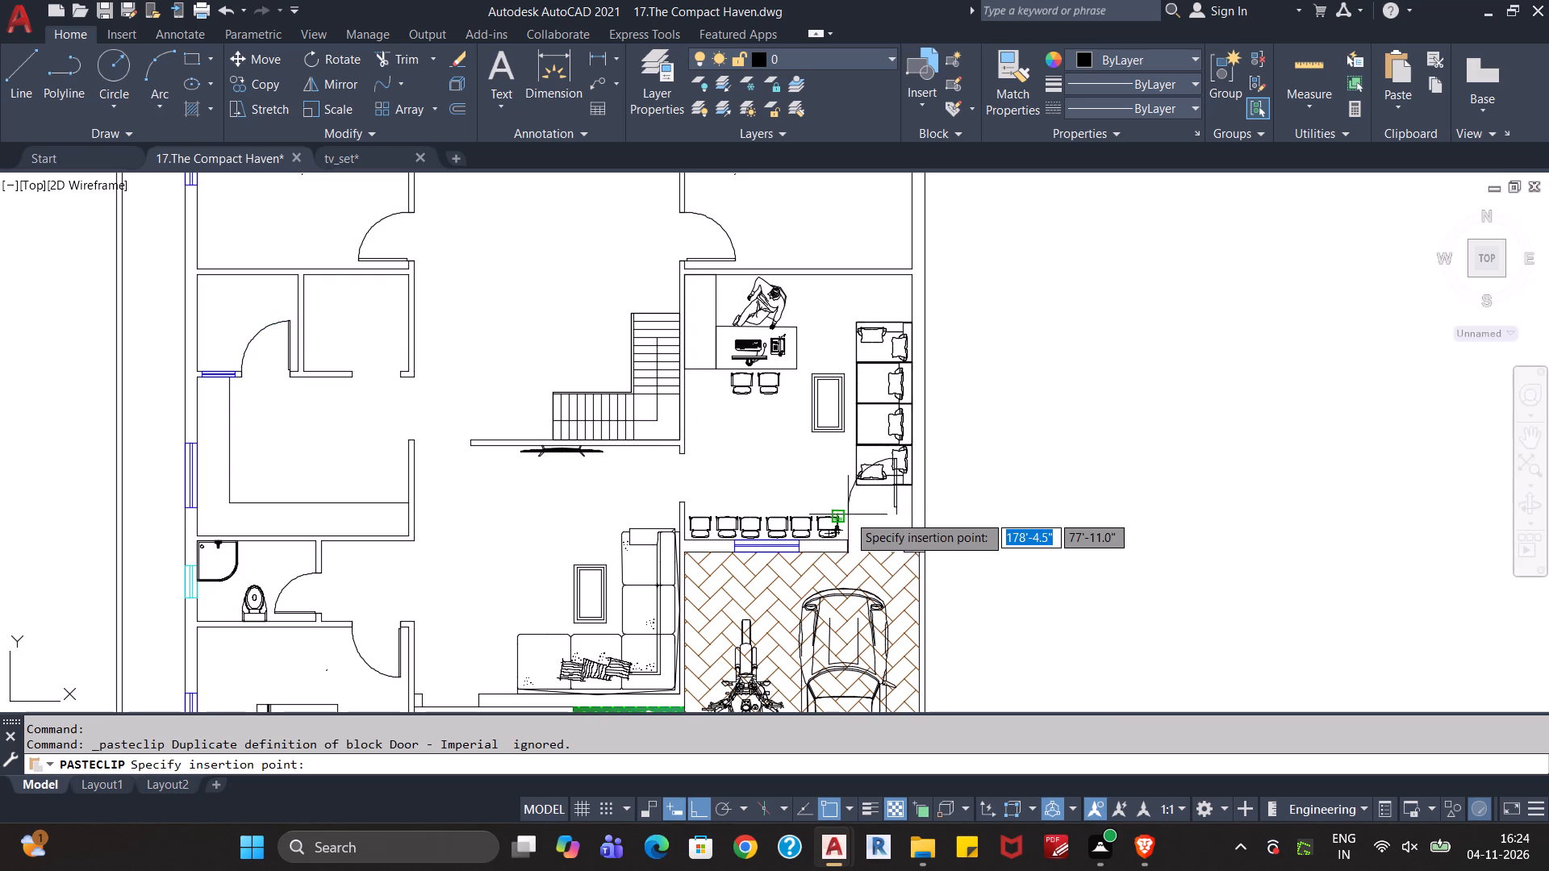
{"action": "left_click", "coordinate": [850, 510]}
Align the copied office door to both outer corners of the opening in the parking-side wall, scaling it to fit.
{"action": "left_click", "coordinate": [898, 498]}
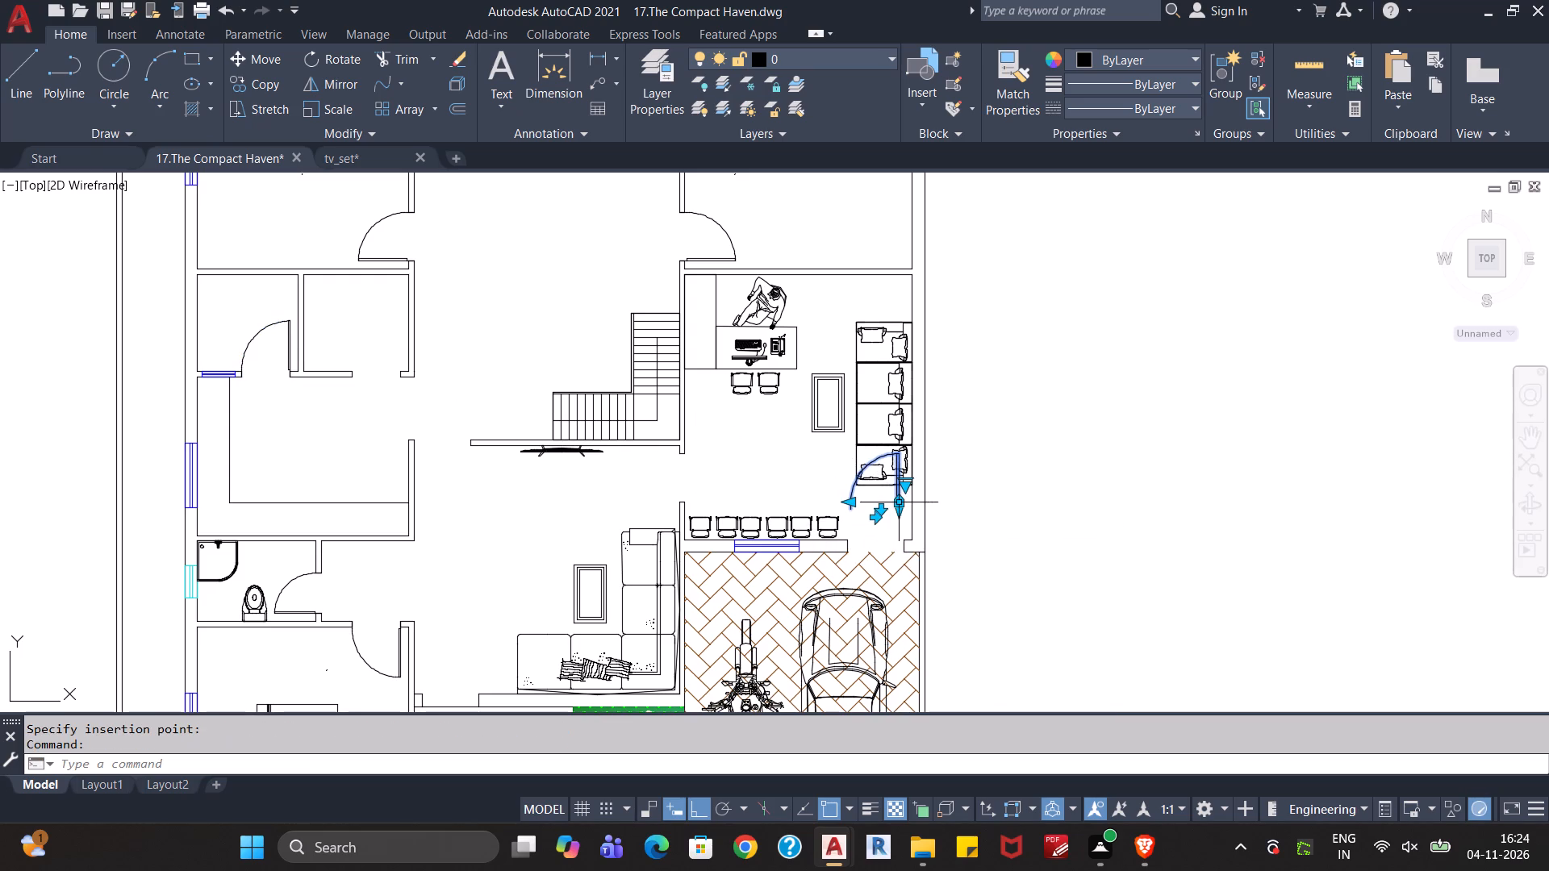
{"action": "type", "text": "al"}
{"action": "key", "text": "Return"}
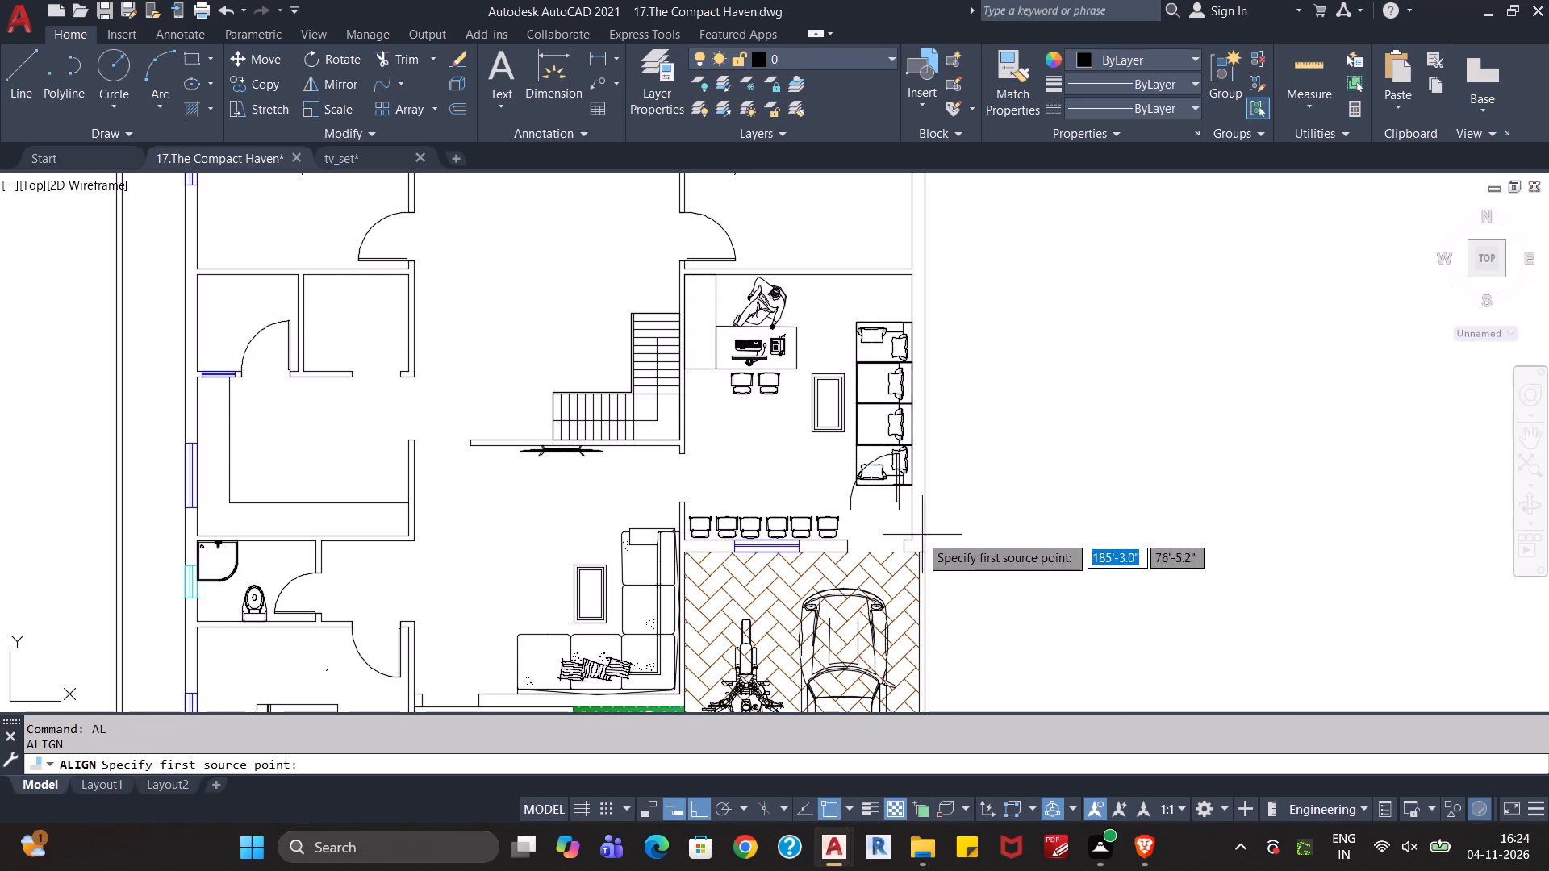
{"action": "scroll", "coordinate": [914, 529], "scroll_direction": "up", "scroll_amount": 3}
{"action": "left_click", "coordinate": [851, 452]}
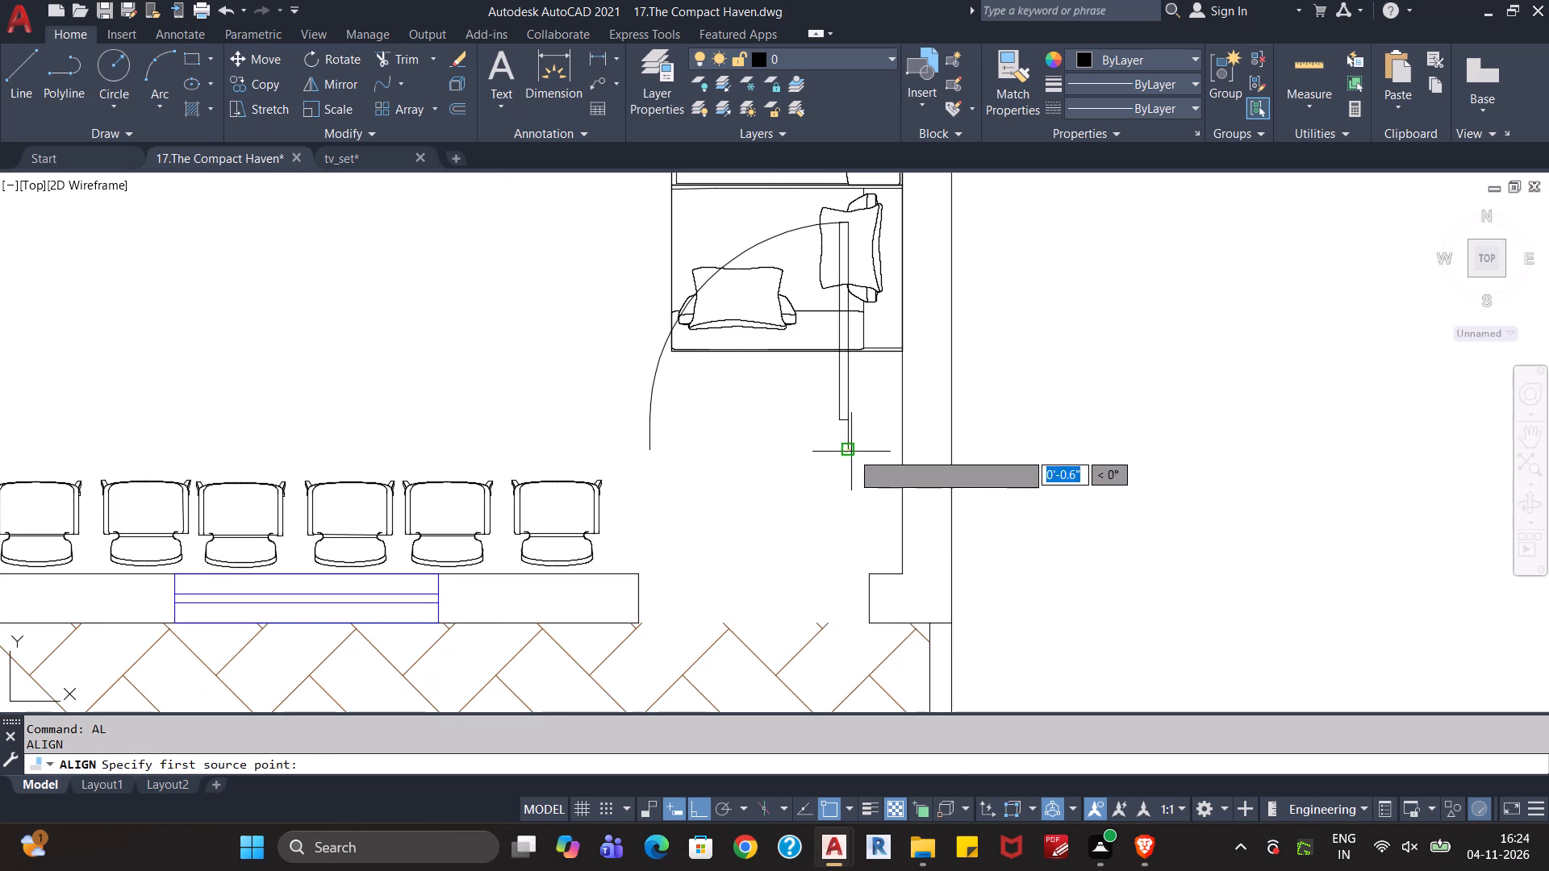
{"action": "left_click", "coordinate": [869, 619]}
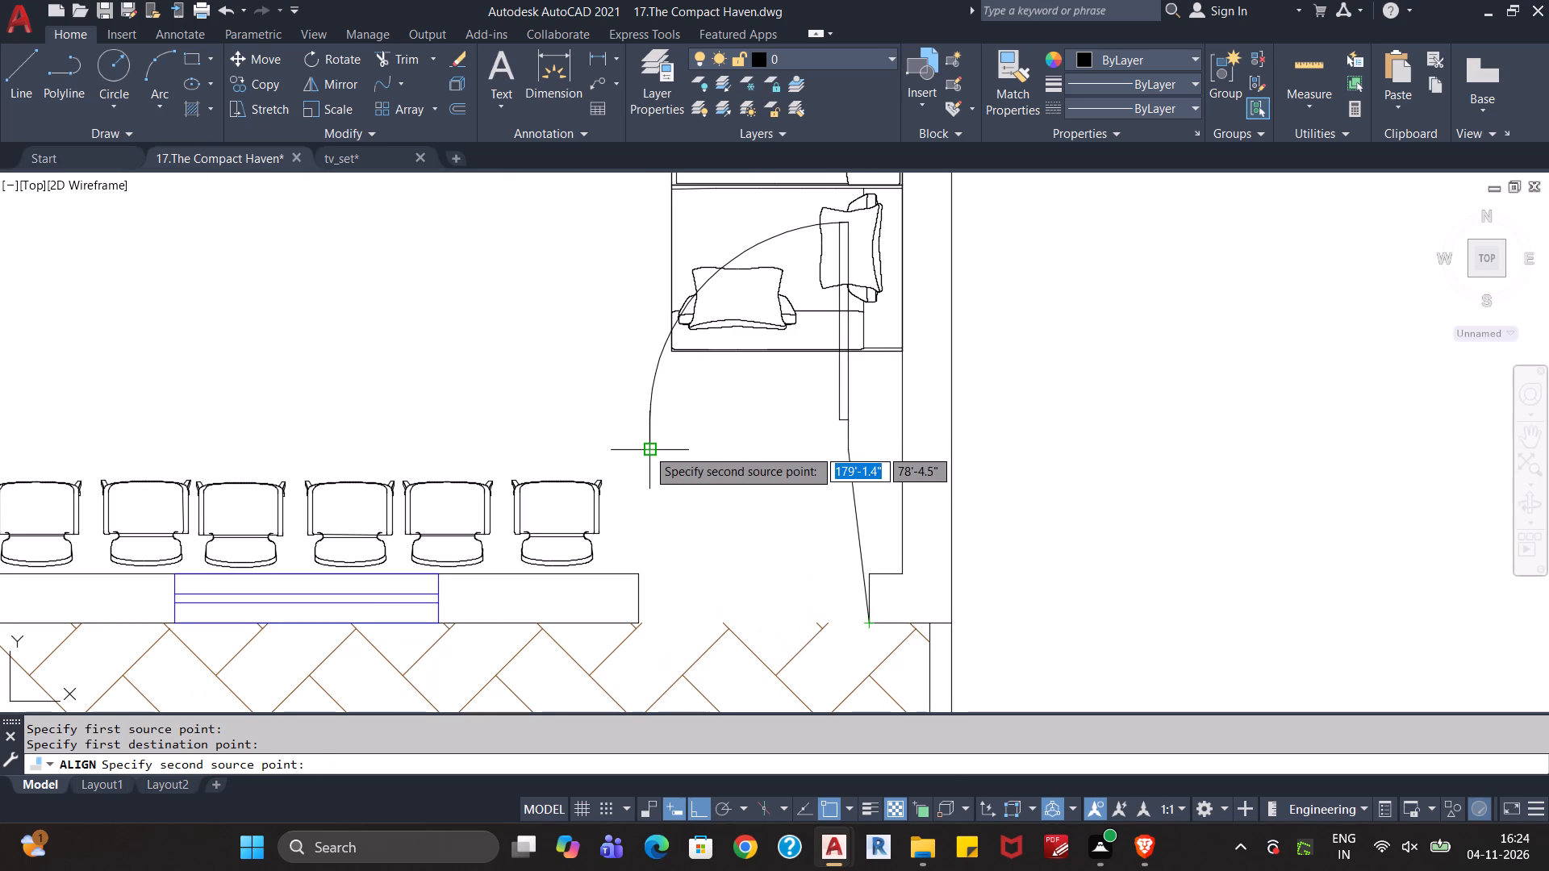
{"action": "left_click", "coordinate": [647, 449]}
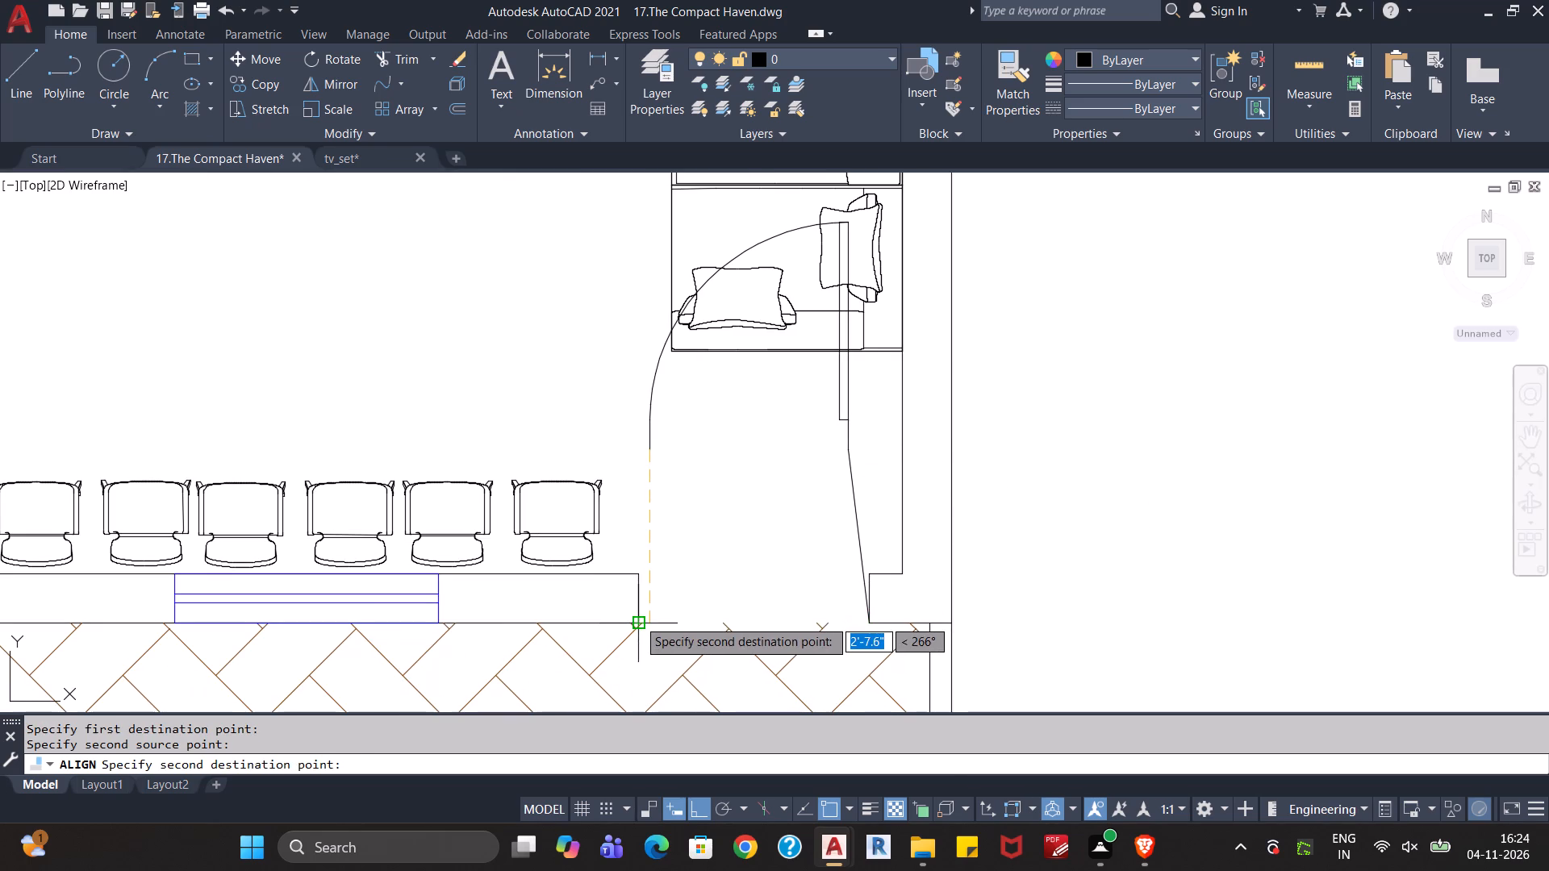
{"action": "left_click", "coordinate": [637, 619]}
{"action": "key", "text": "Return"}
{"action": "key", "text": "t"}
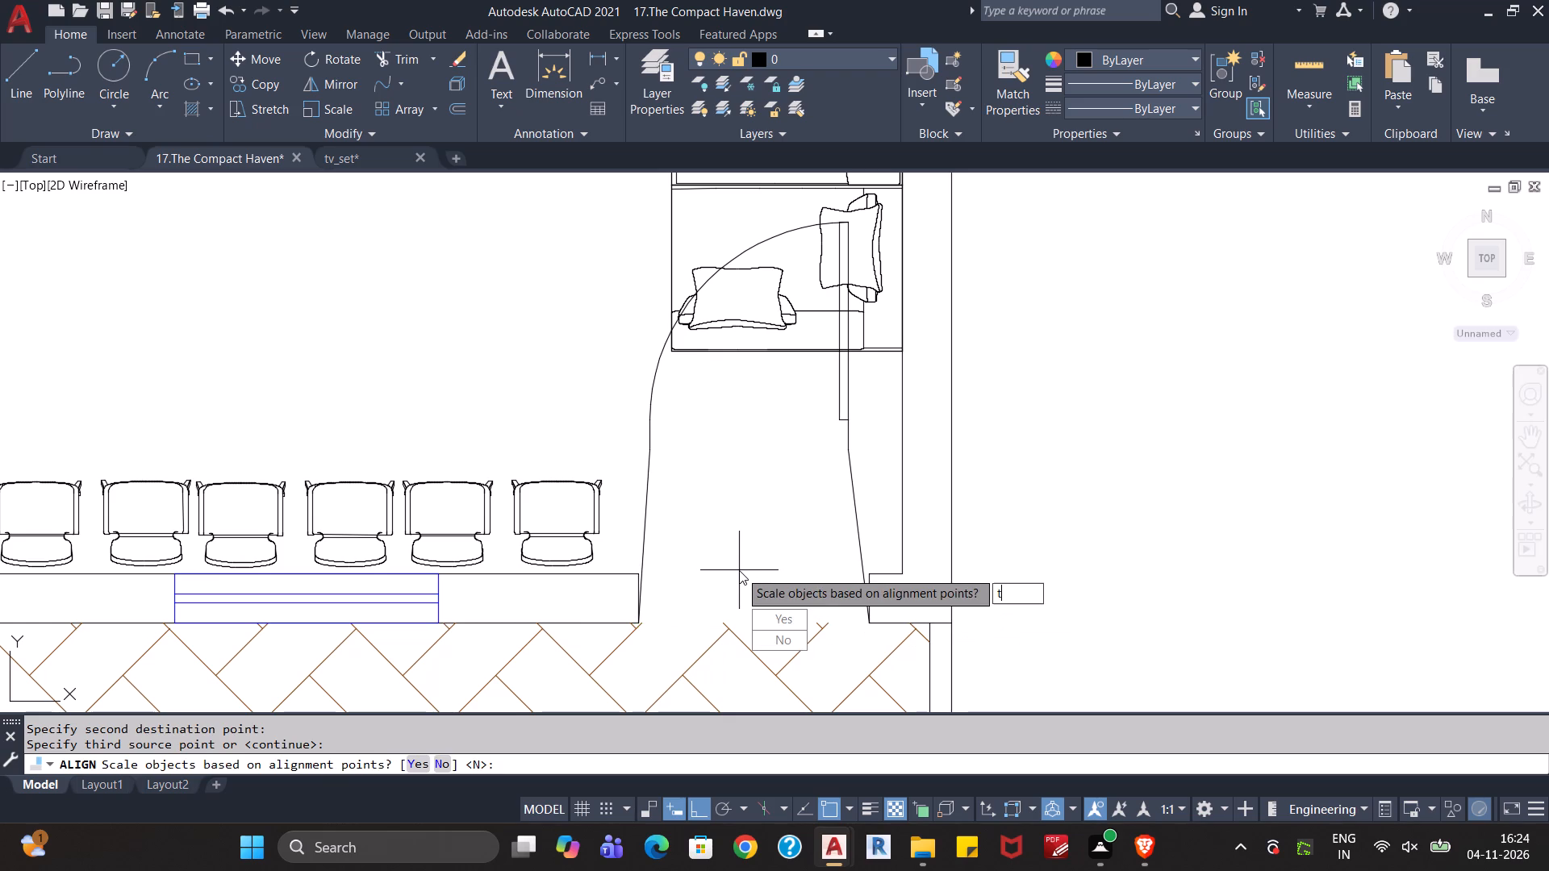
{"action": "key", "text": "BackSpace"}
{"action": "key", "text": "y"}
{"action": "key", "text": "Return"}
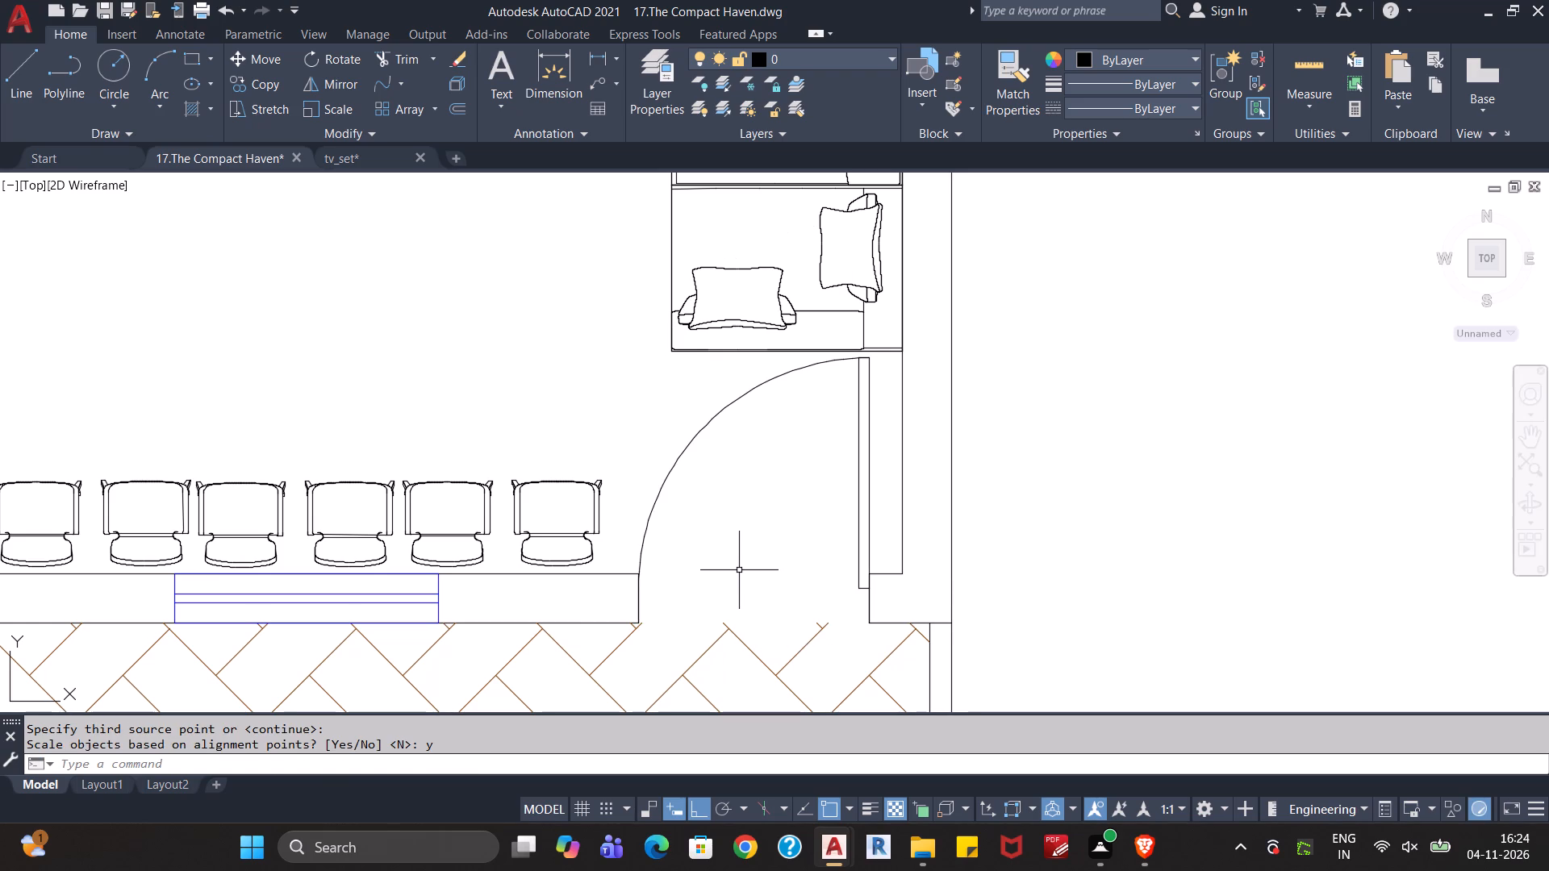
{"action": "scroll", "coordinate": [739, 568], "scroll_direction": "down", "scroll_amount": 1}
{"action": "key", "text": "Escape"}
{"action": "key", "text": "Escape"}
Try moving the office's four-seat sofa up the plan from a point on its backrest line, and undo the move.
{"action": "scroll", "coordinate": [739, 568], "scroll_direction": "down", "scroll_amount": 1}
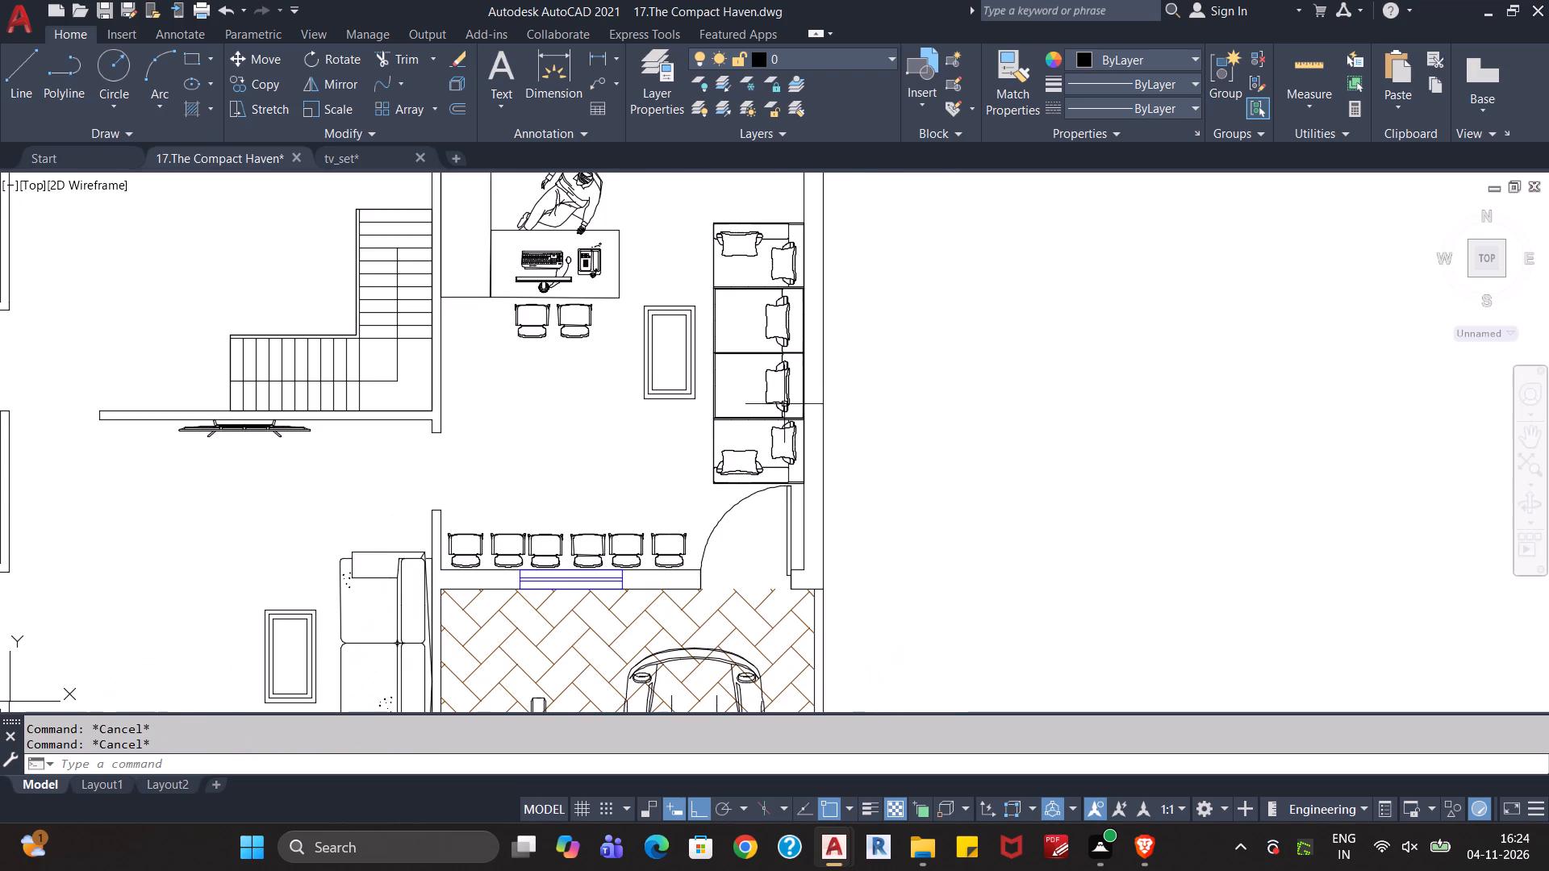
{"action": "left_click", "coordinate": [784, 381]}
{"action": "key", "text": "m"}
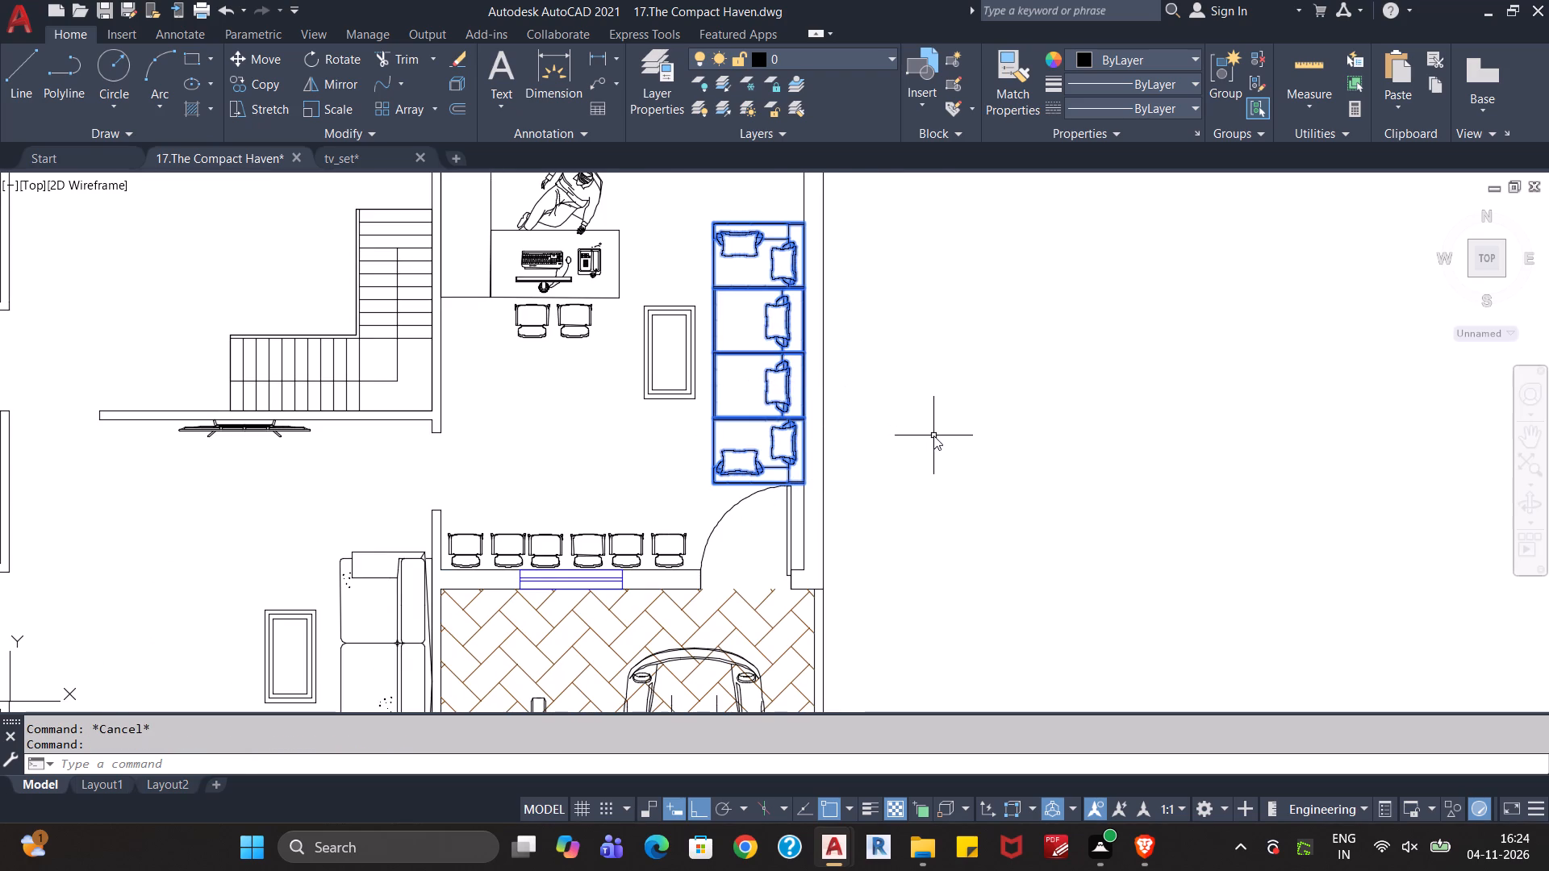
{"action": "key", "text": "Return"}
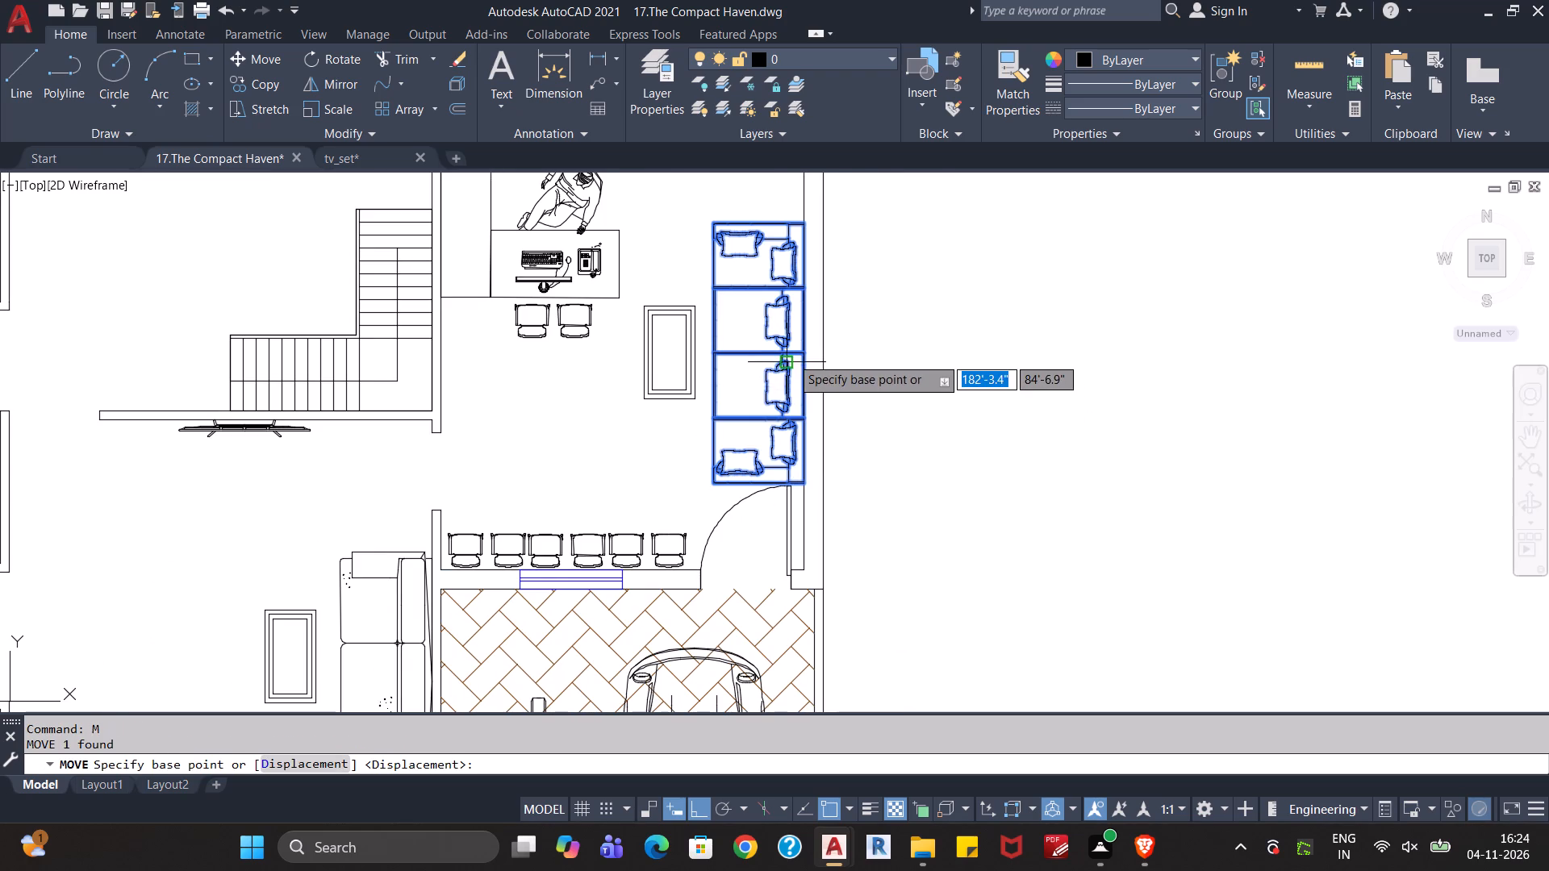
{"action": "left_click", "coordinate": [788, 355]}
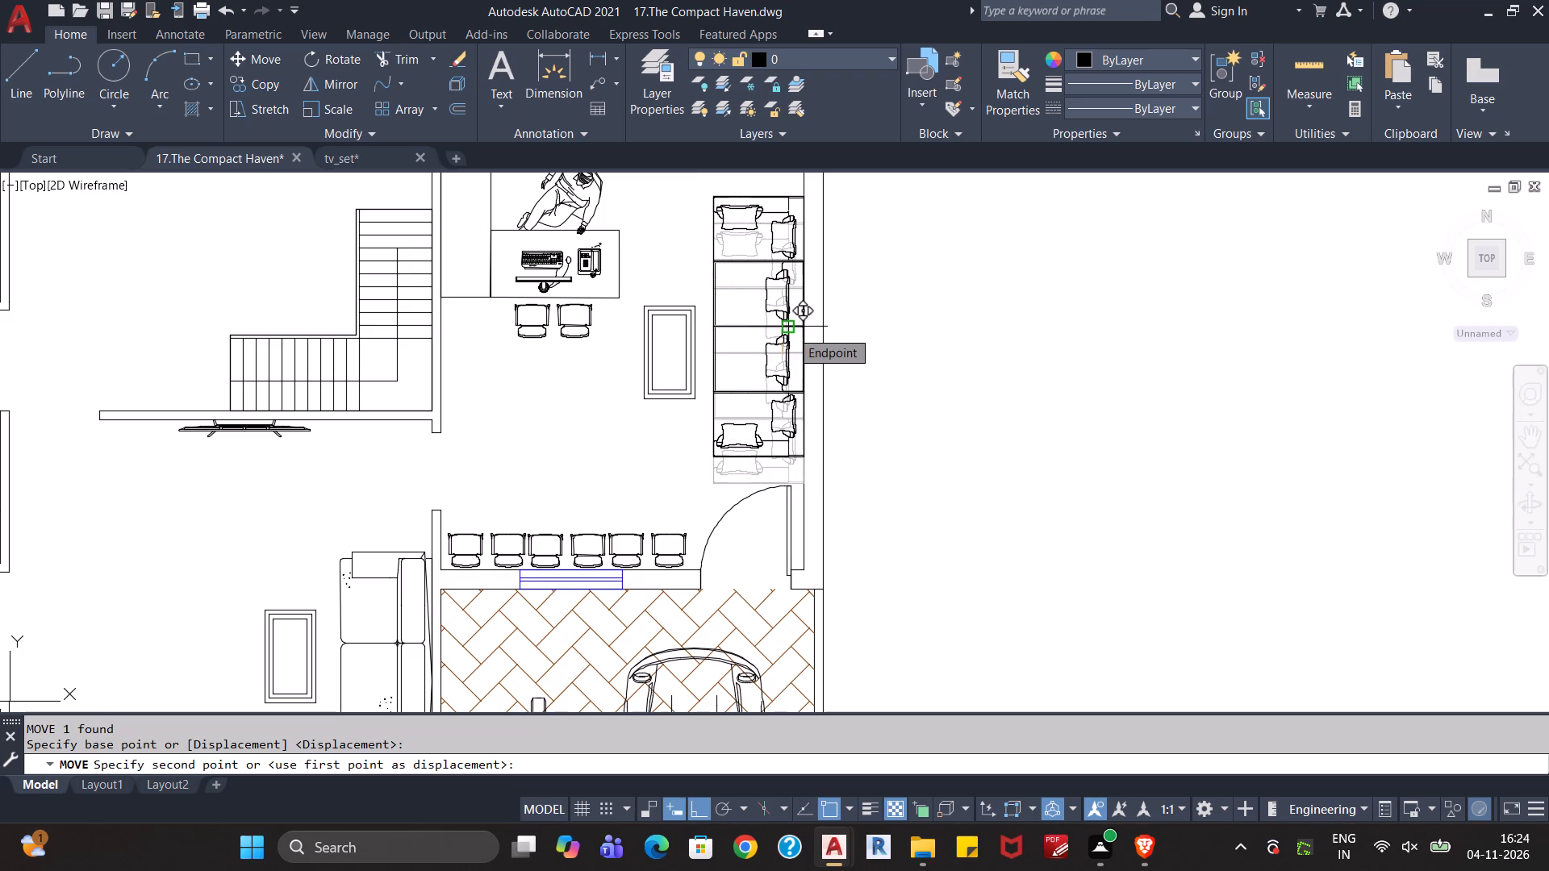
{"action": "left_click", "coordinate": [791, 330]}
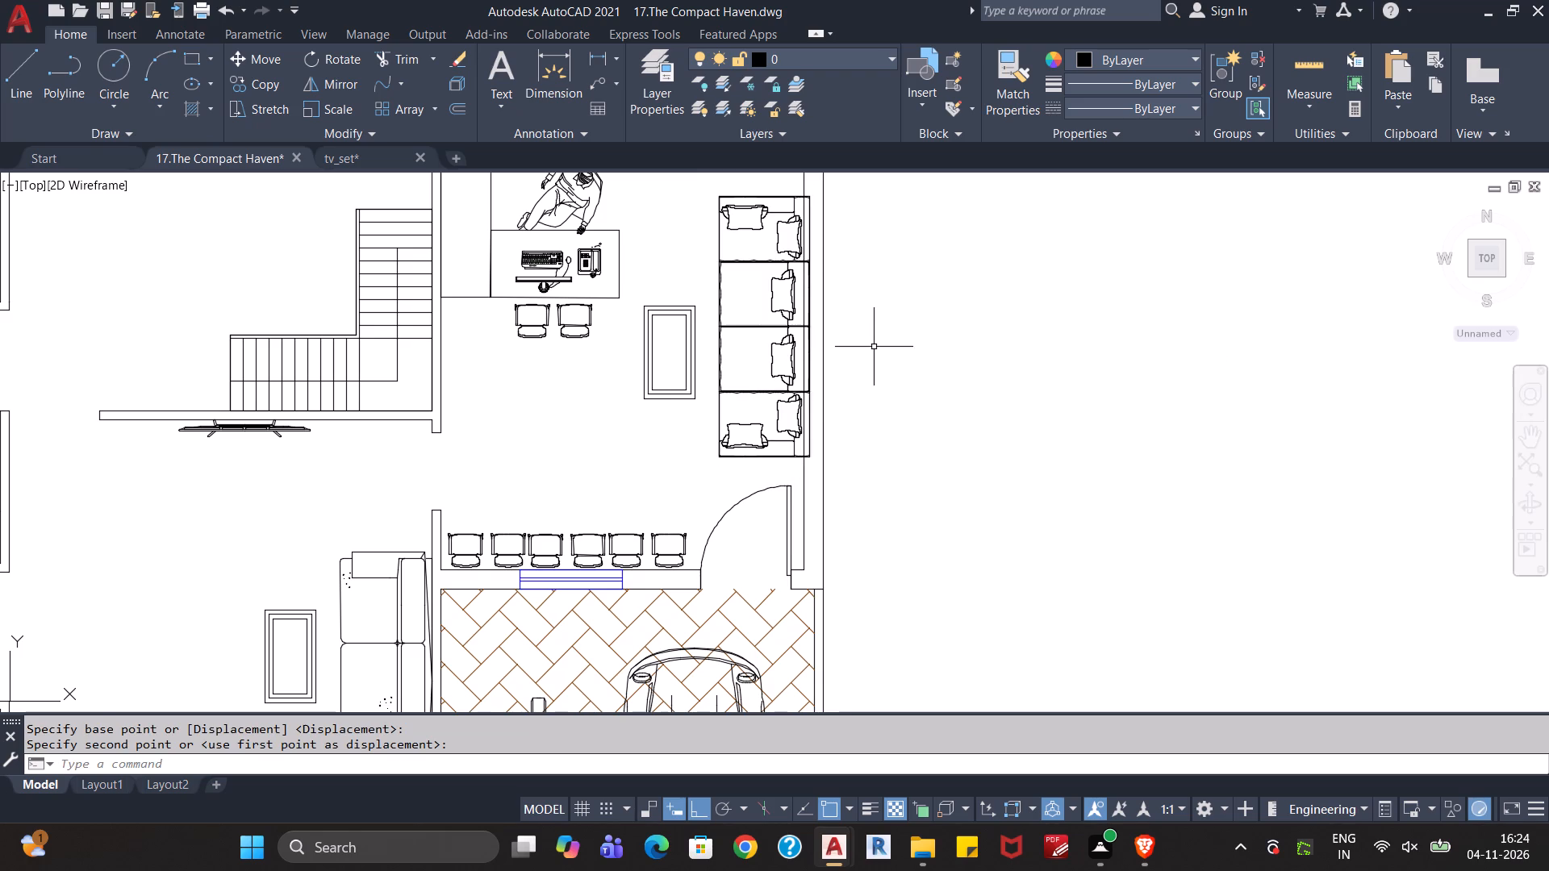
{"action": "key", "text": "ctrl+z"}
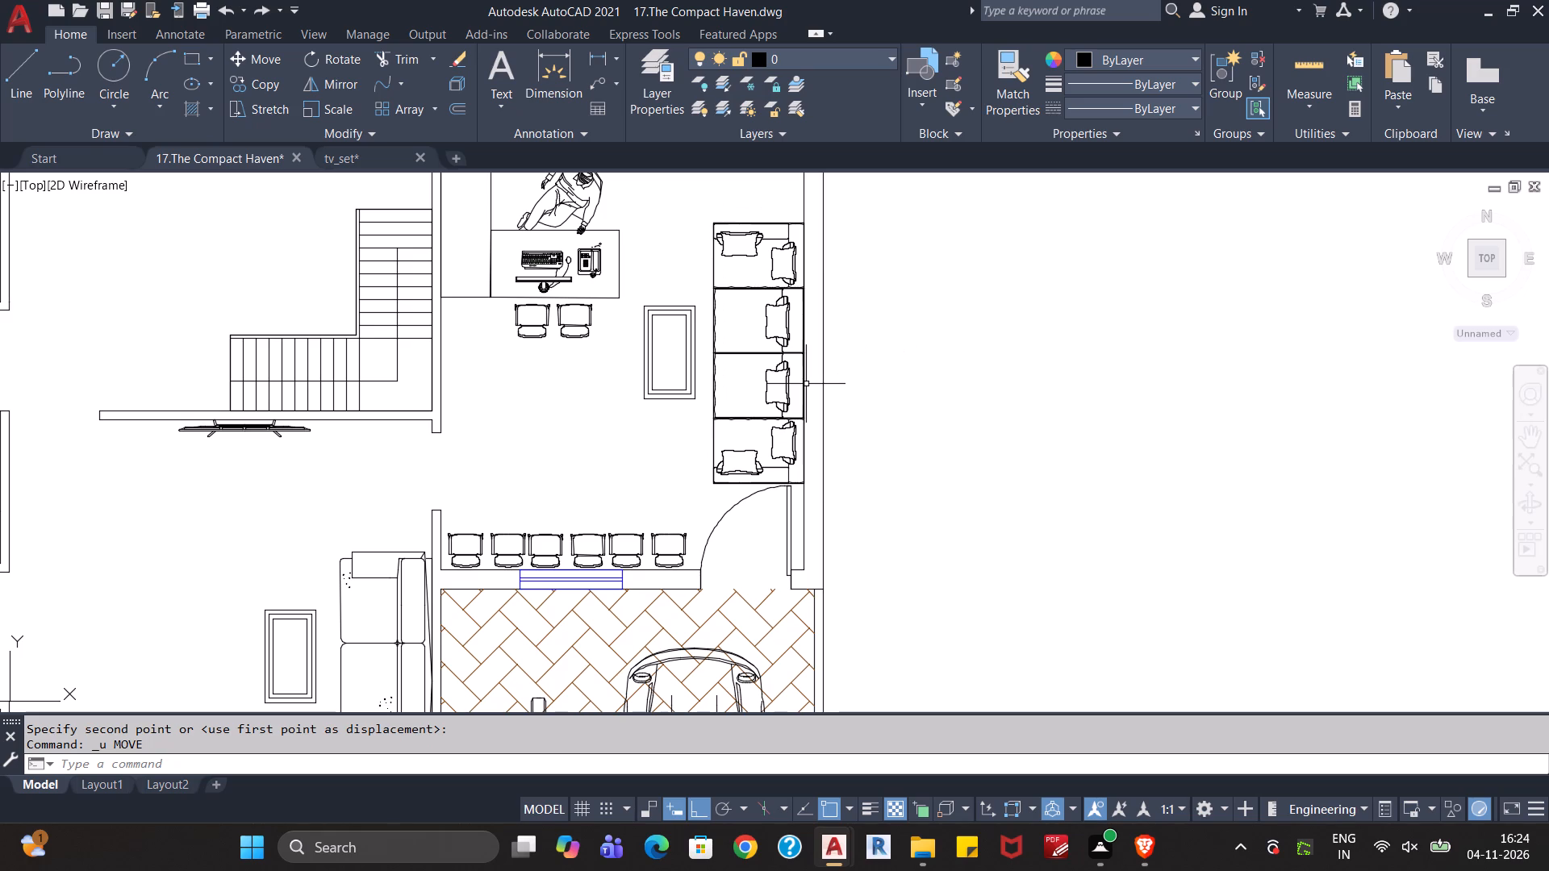
Move the office sofa up along the outer wall, away from the entrance door, with its back edge against the wall face.
{"action": "key", "text": "m"}
{"action": "key", "text": "Return"}
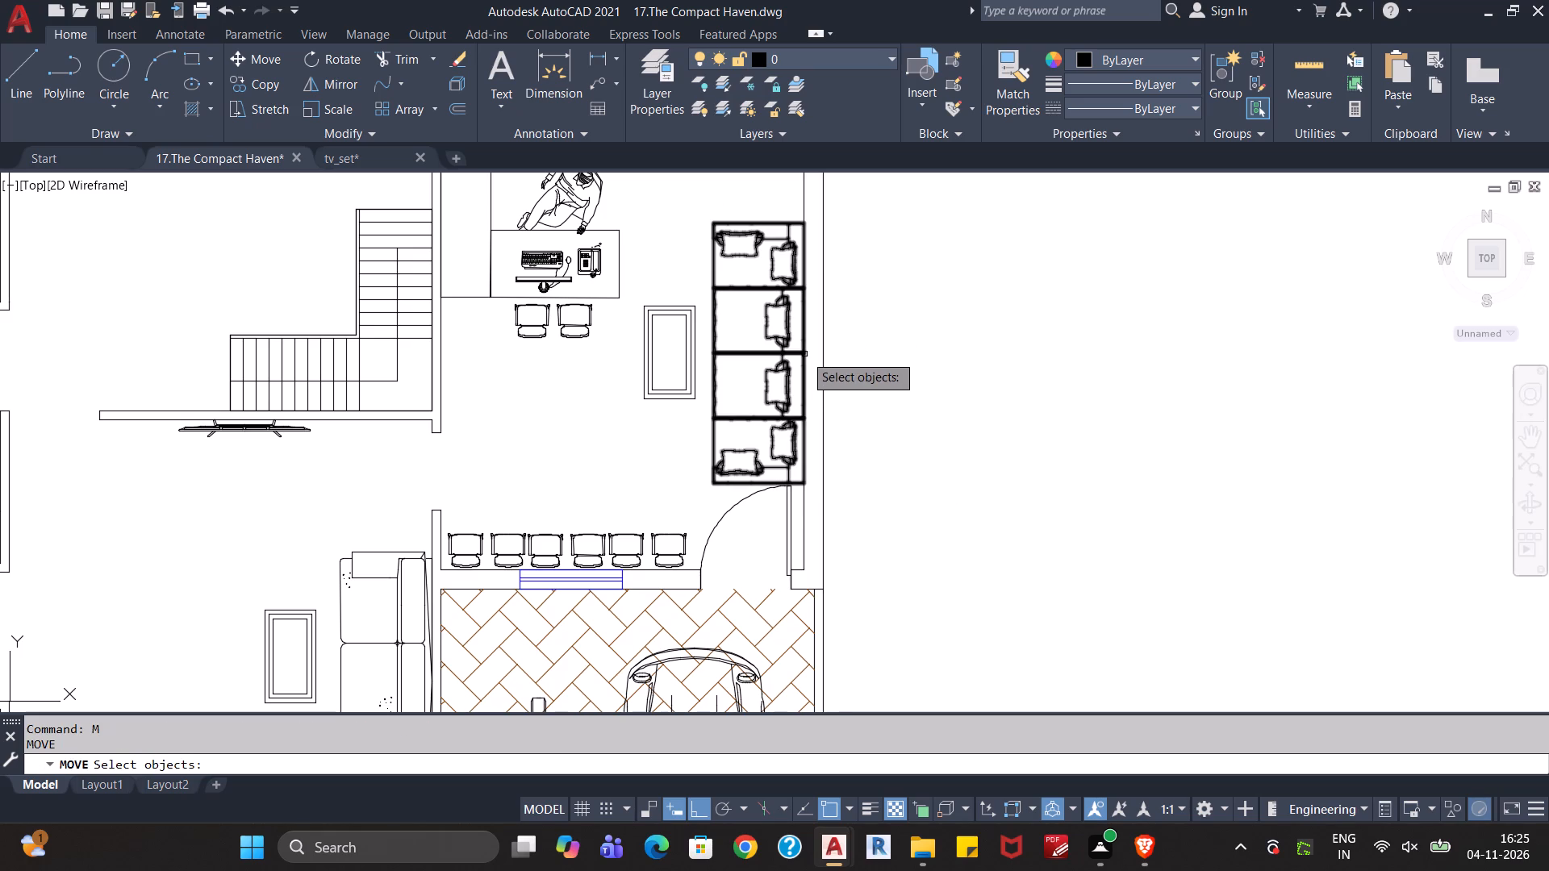
{"action": "left_click", "coordinate": [804, 354]}
{"action": "key", "text": "Return"}
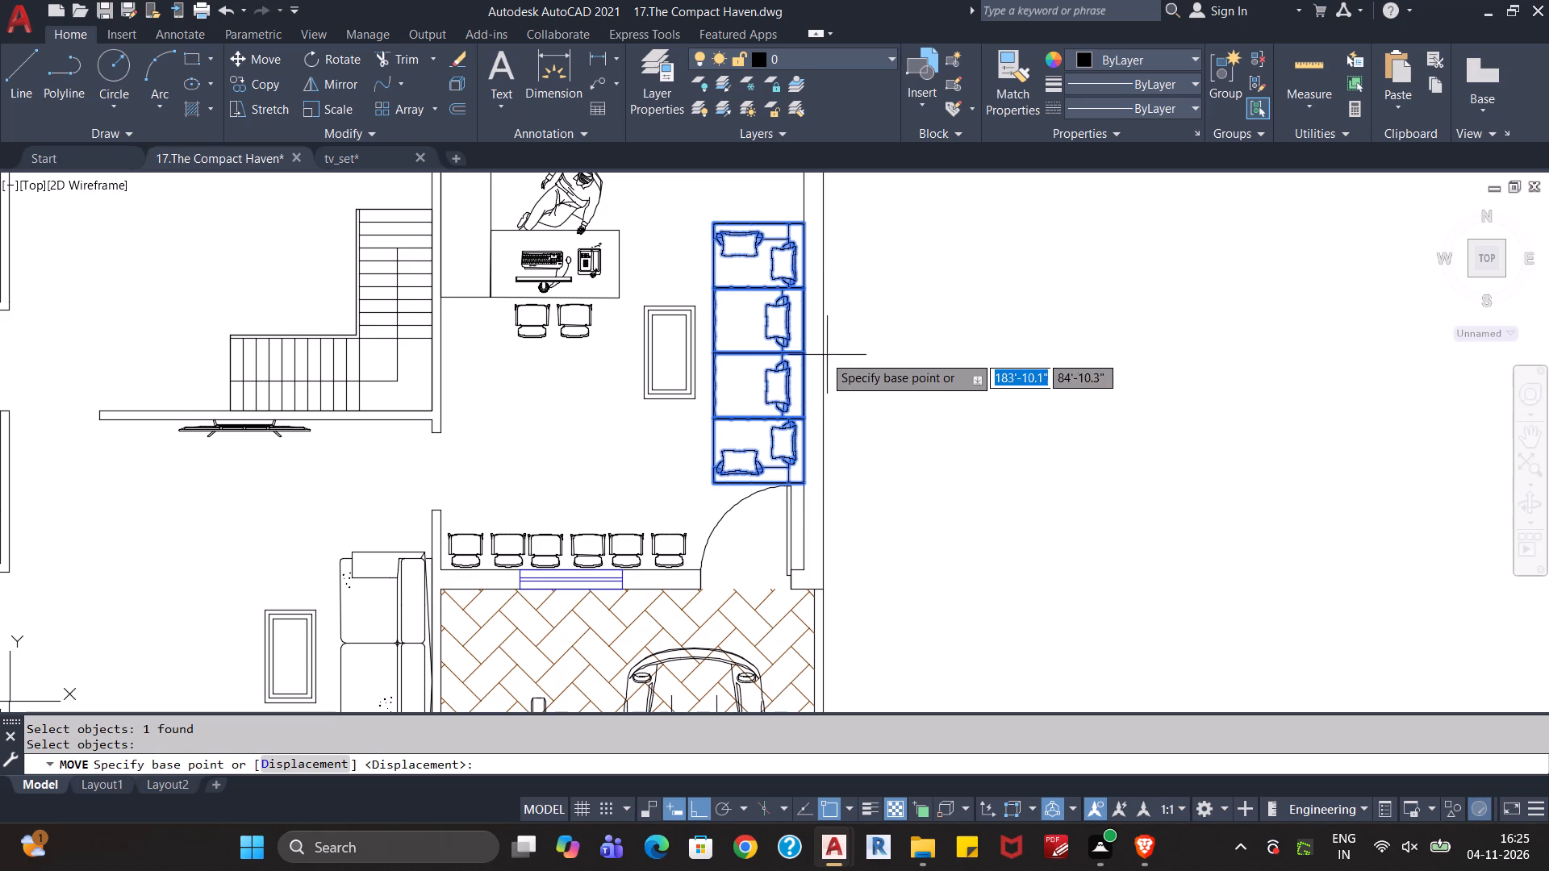
{"action": "left_click", "coordinate": [805, 355]}
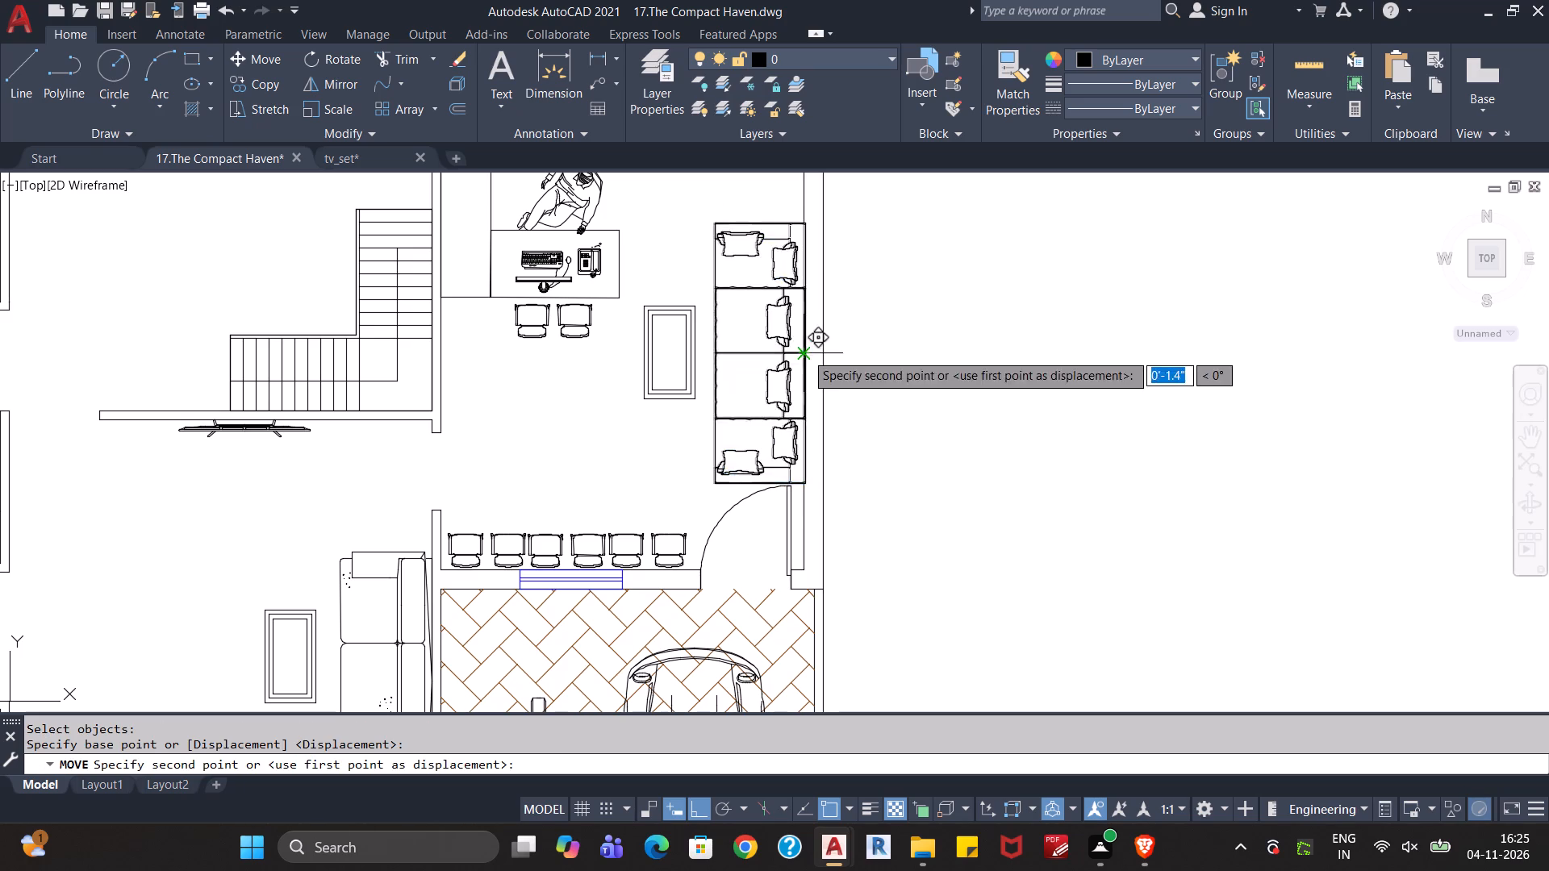
{"action": "scroll", "coordinate": [804, 322], "scroll_direction": "up", "scroll_amount": 2}
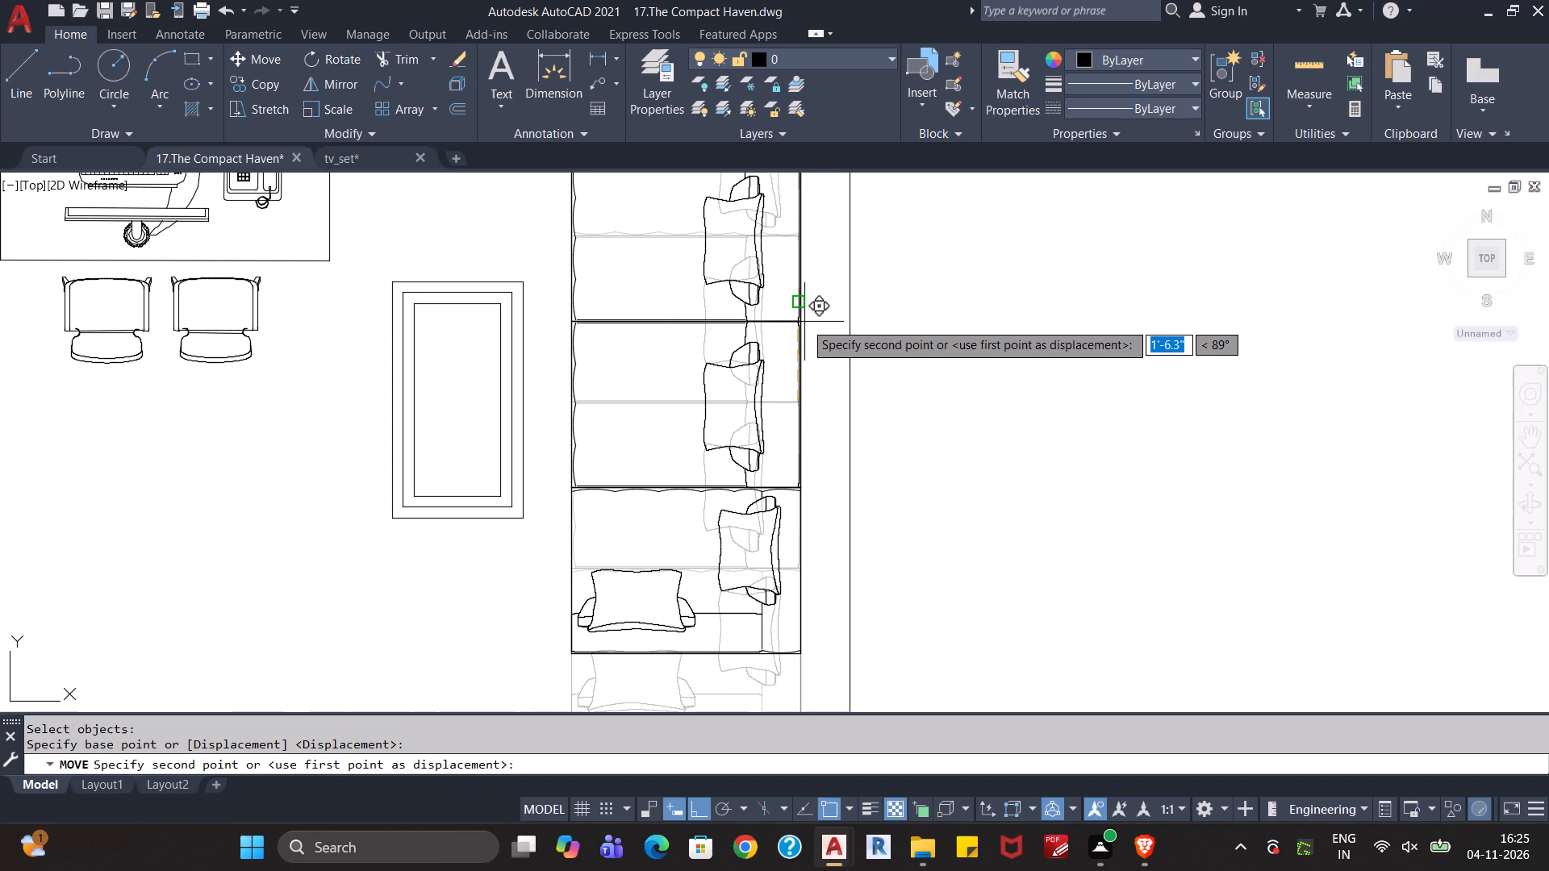
{"action": "left_click", "coordinate": [804, 322]}
{"action": "scroll", "coordinate": [804, 341], "scroll_direction": "down", "scroll_amount": 1}
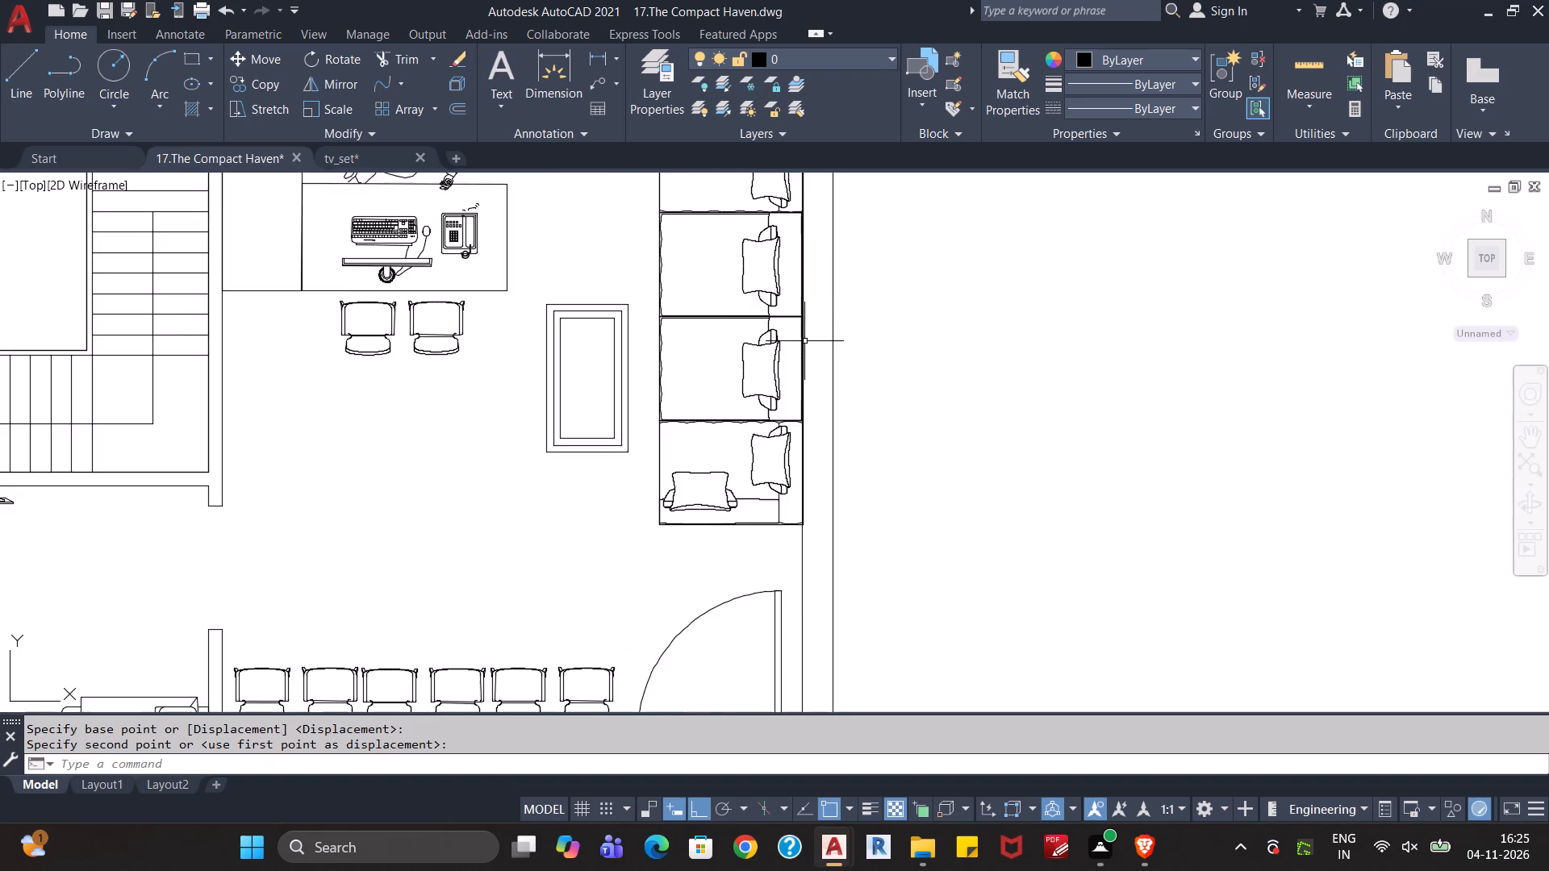
{"action": "scroll", "coordinate": [808, 360], "scroll_direction": "down", "scroll_amount": 2}
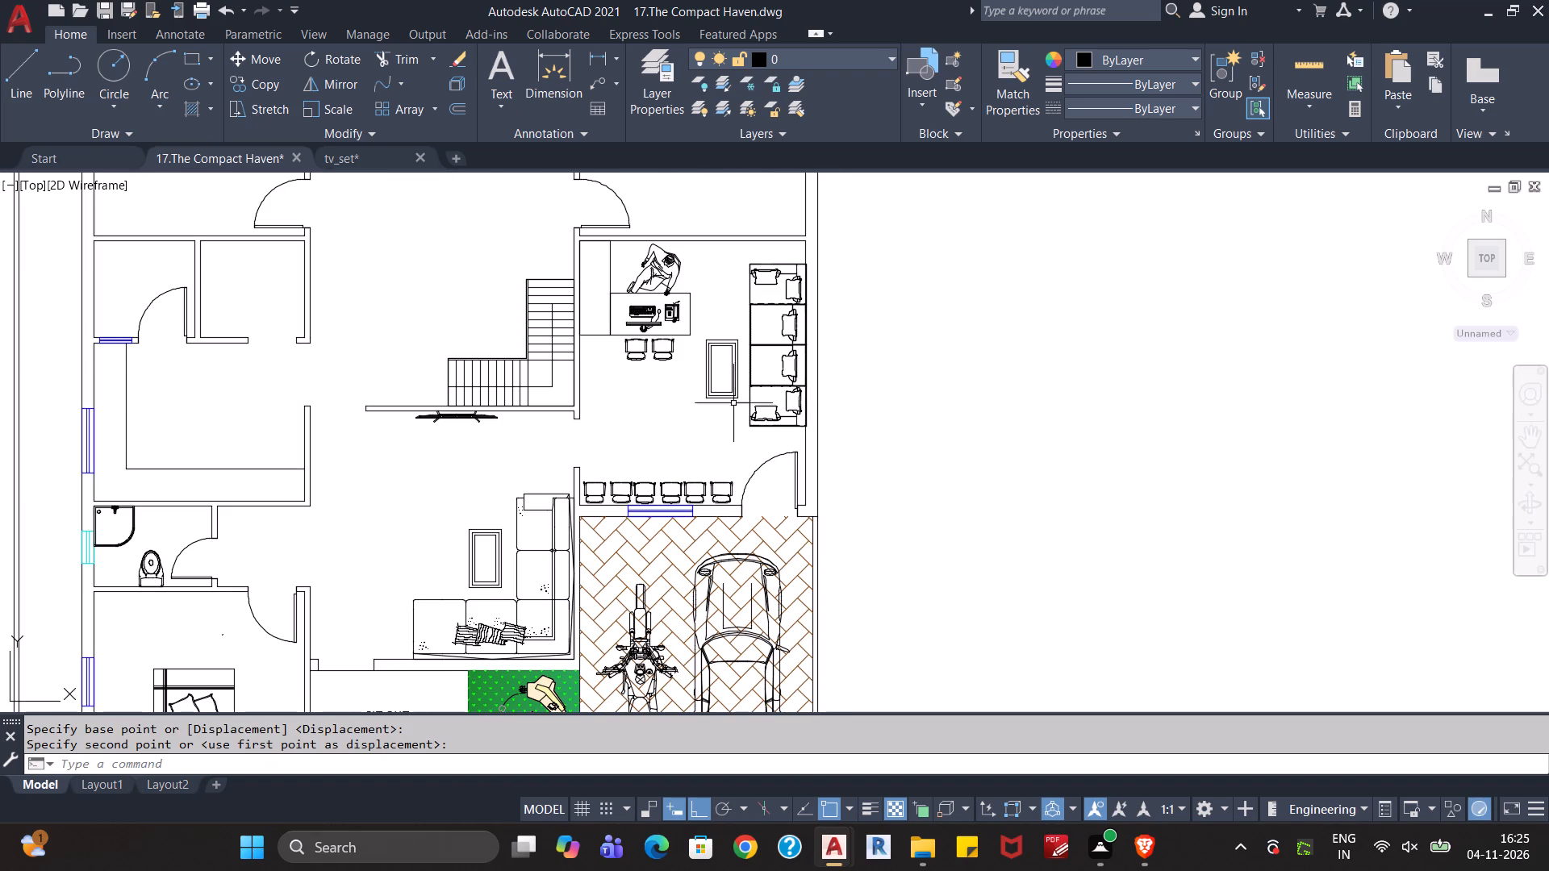
Delete the outer and middle rectangles of the office's centre table, keeping only the innermost one.
{"action": "left_click", "coordinate": [742, 338]}
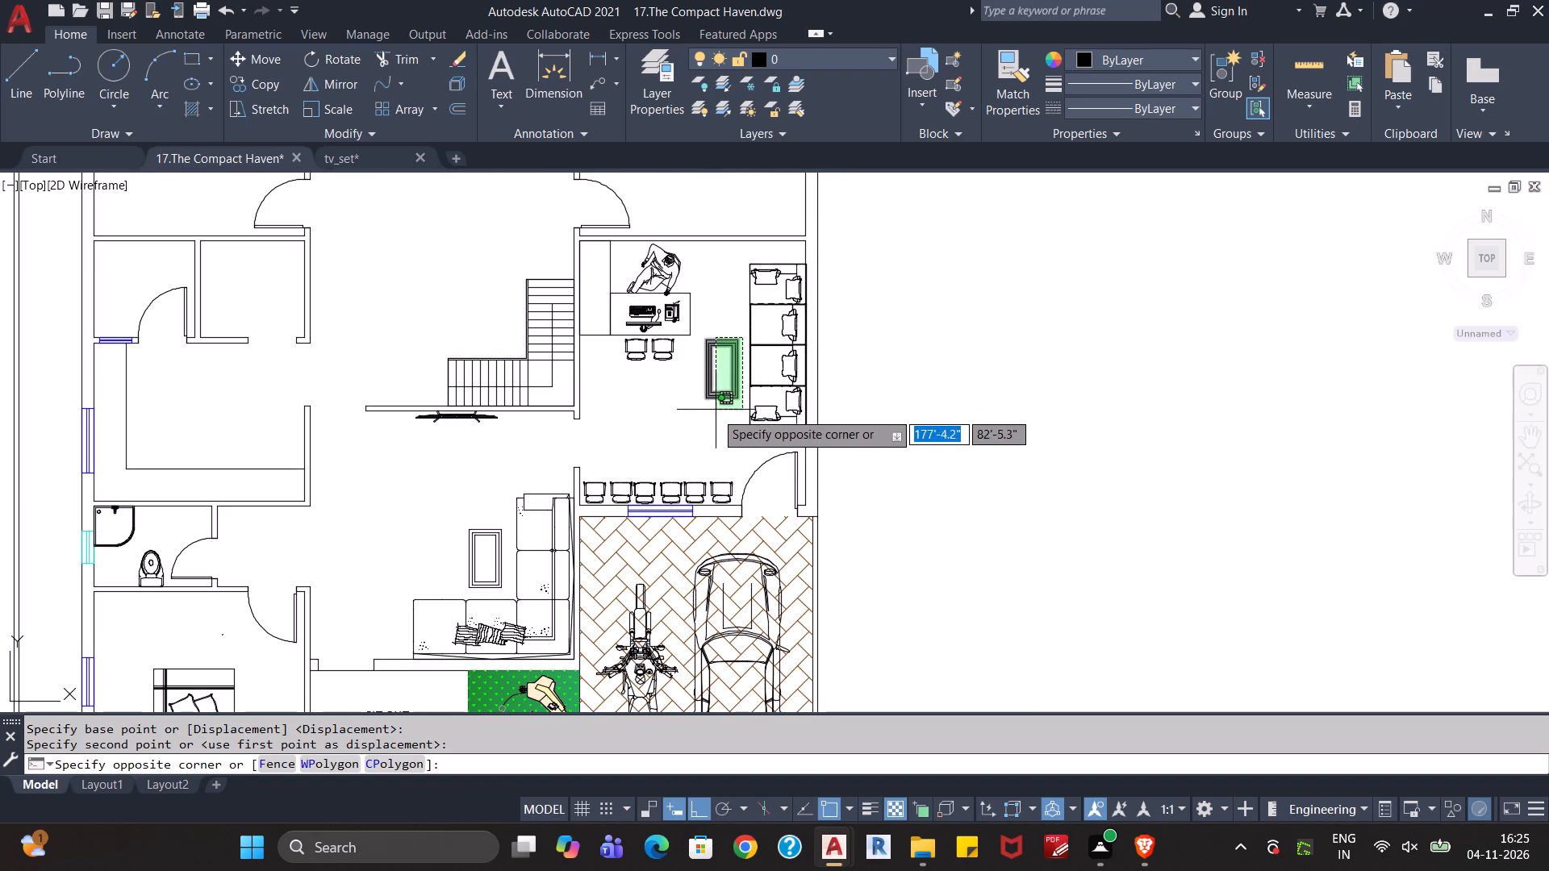
{"action": "left_click", "coordinate": [702, 427]}
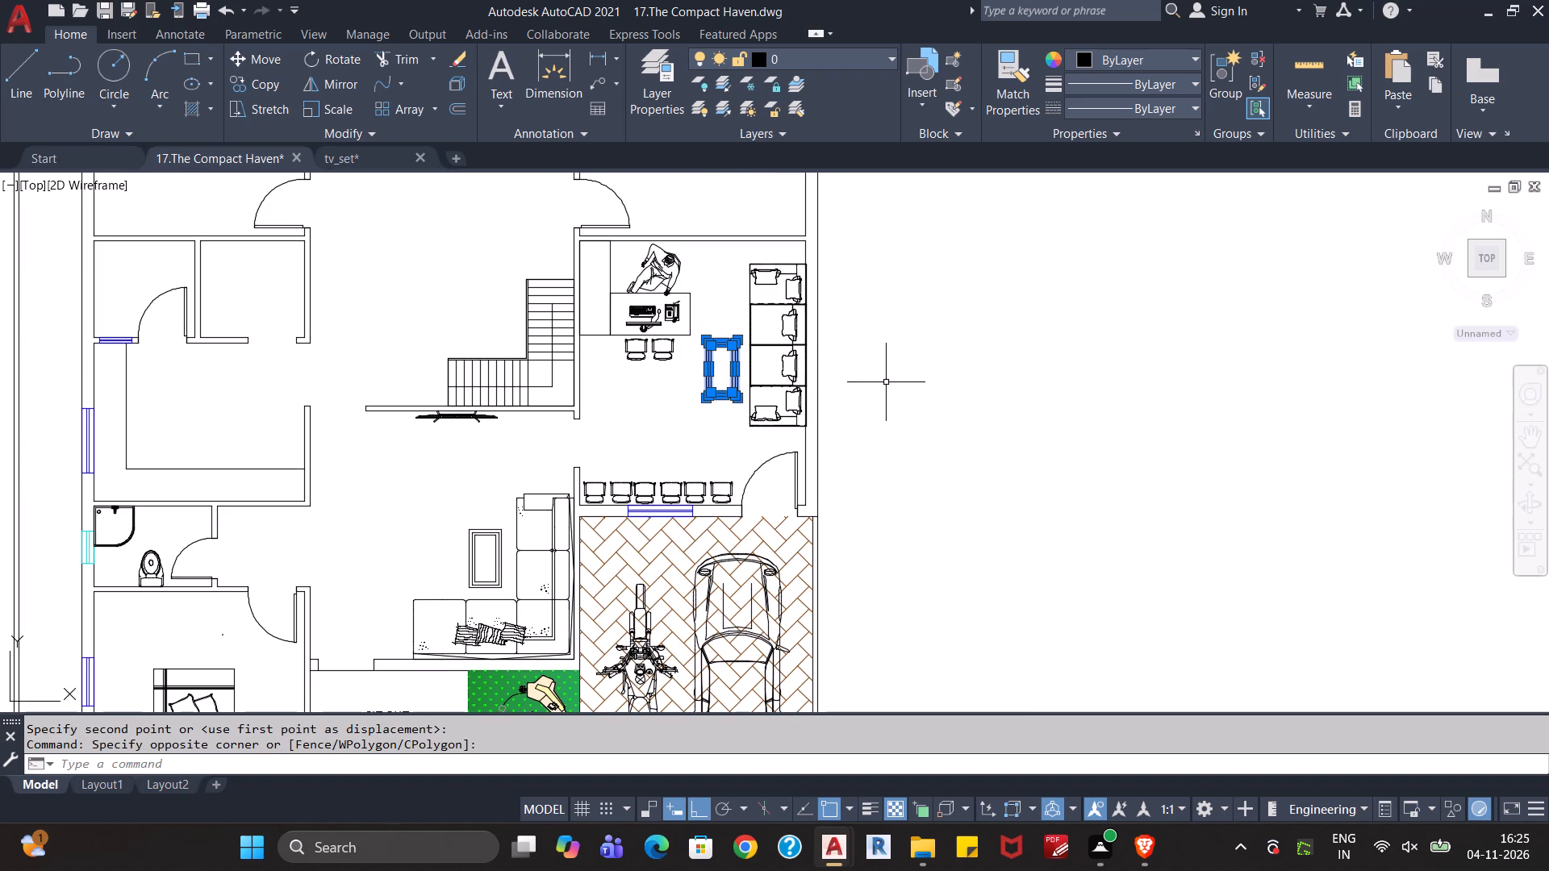
{"action": "key", "text": "Escape"}
{"action": "scroll", "coordinate": [746, 363], "scroll_direction": "up", "scroll_amount": 2}
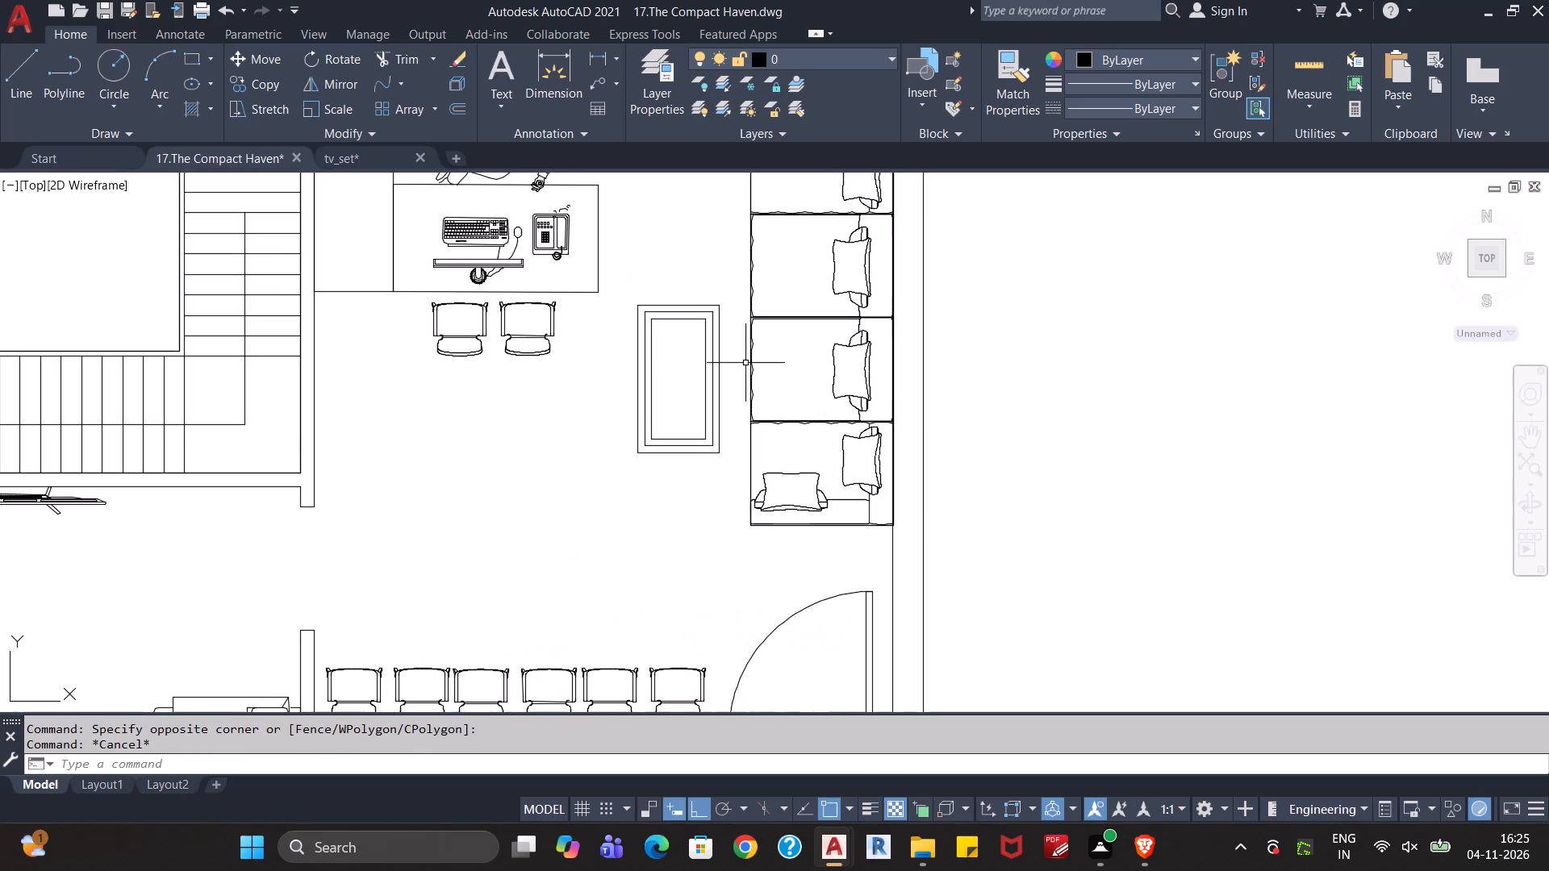
{"action": "left_click", "coordinate": [720, 369]}
{"action": "key", "text": "Delete"}
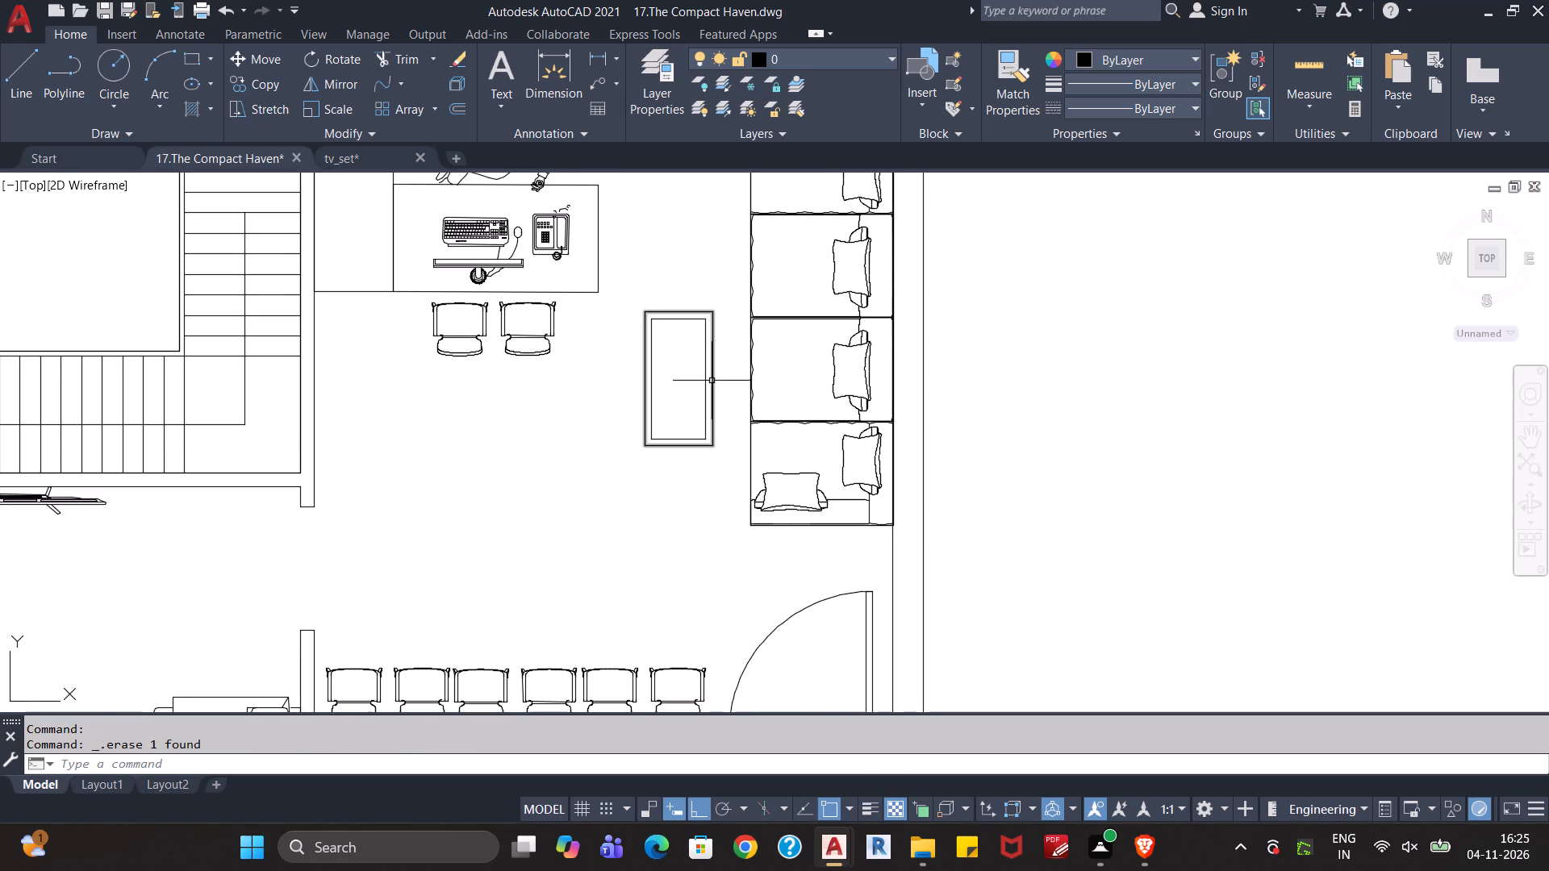
{"action": "left_click", "coordinate": [712, 381]}
{"action": "key", "text": "Delete"}
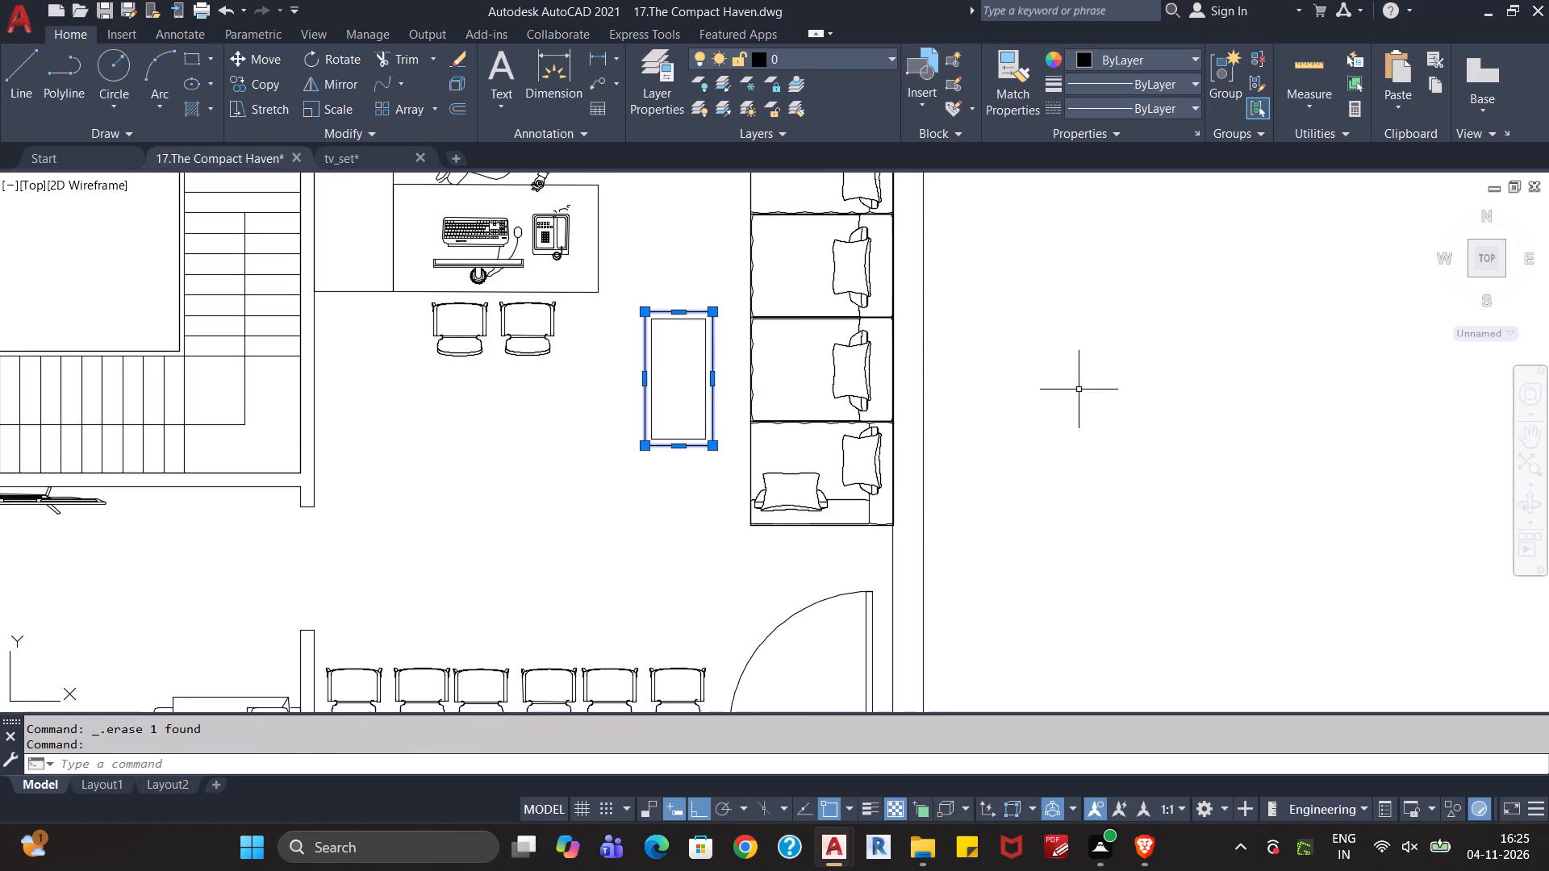
{"action": "key", "text": "Delete"}
Cut the remaining table rectangle and paste it slightly closer to the office sofa and farther up the plan.
{"action": "left_click", "coordinate": [724, 305]}
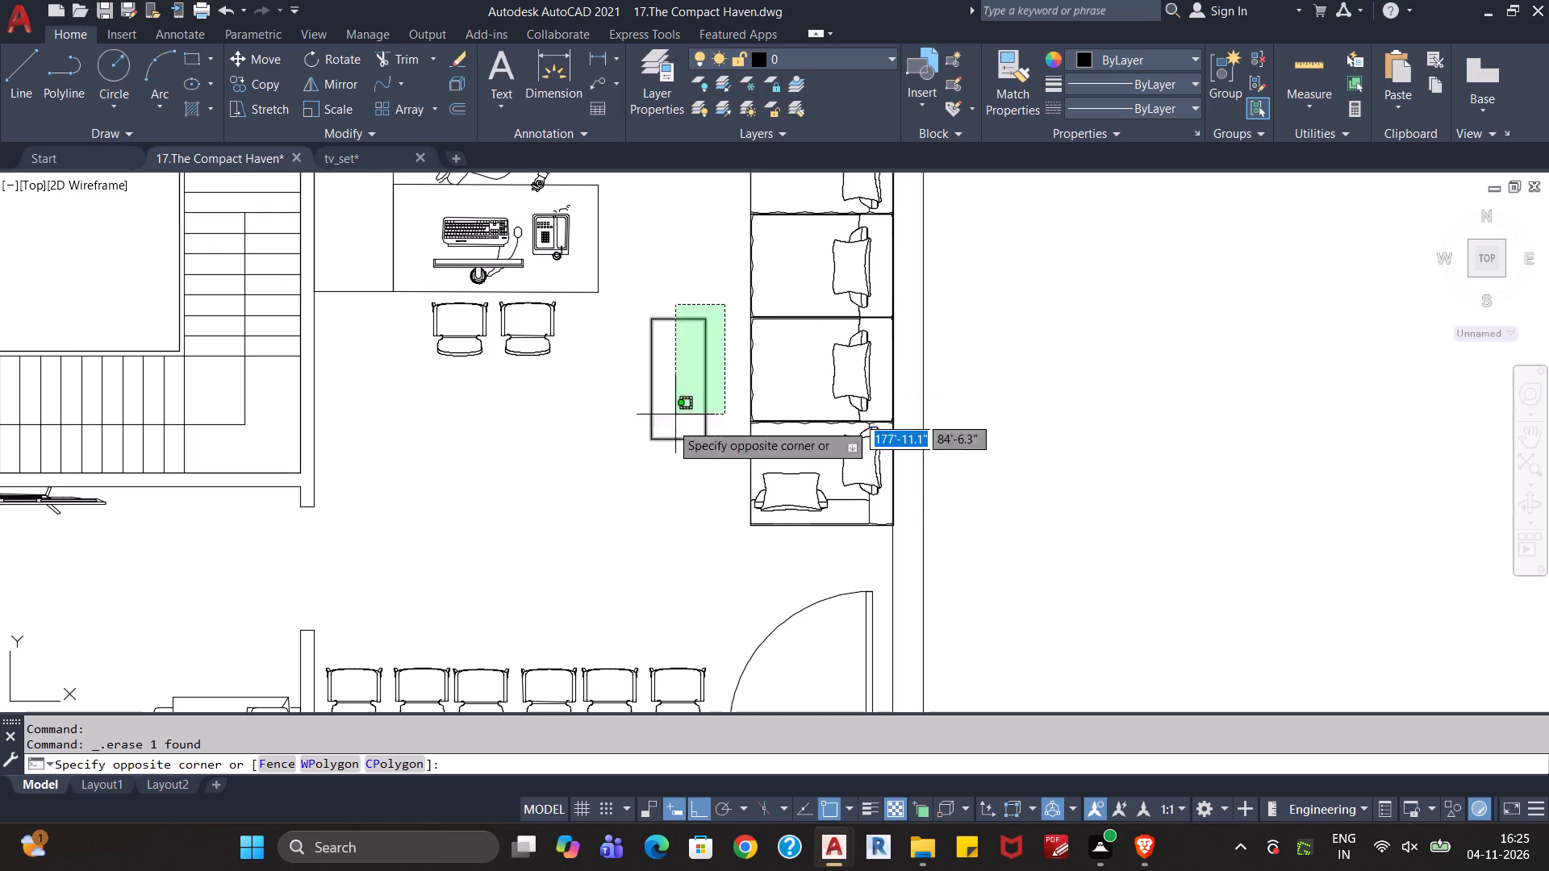
{"action": "left_click", "coordinate": [638, 481]}
{"action": "key", "text": "ctrl+x"}
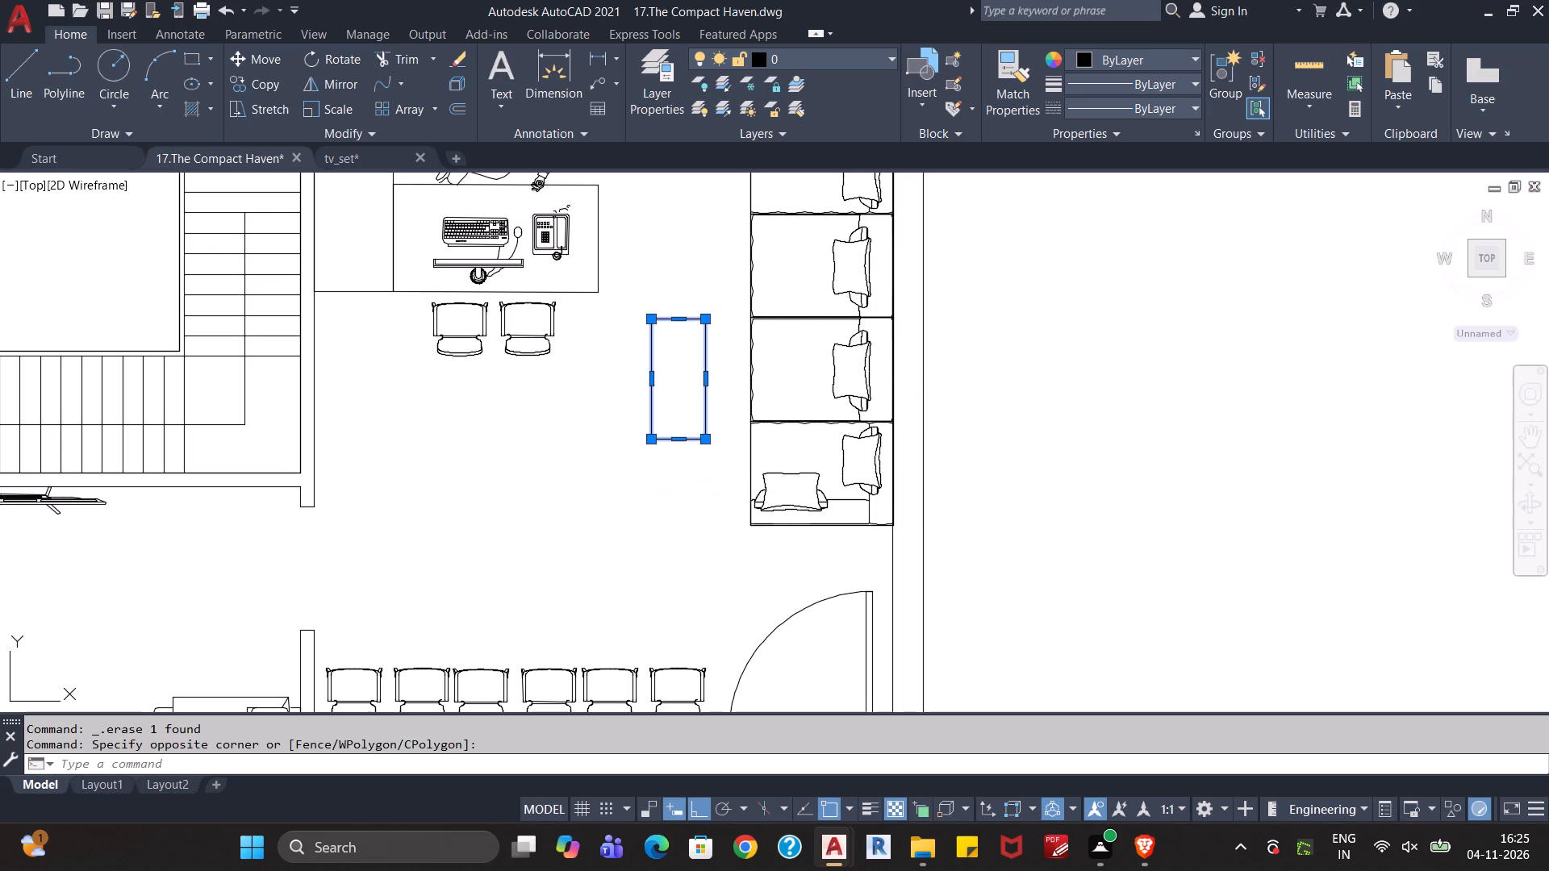
{"action": "key", "text": "ctrl+v"}
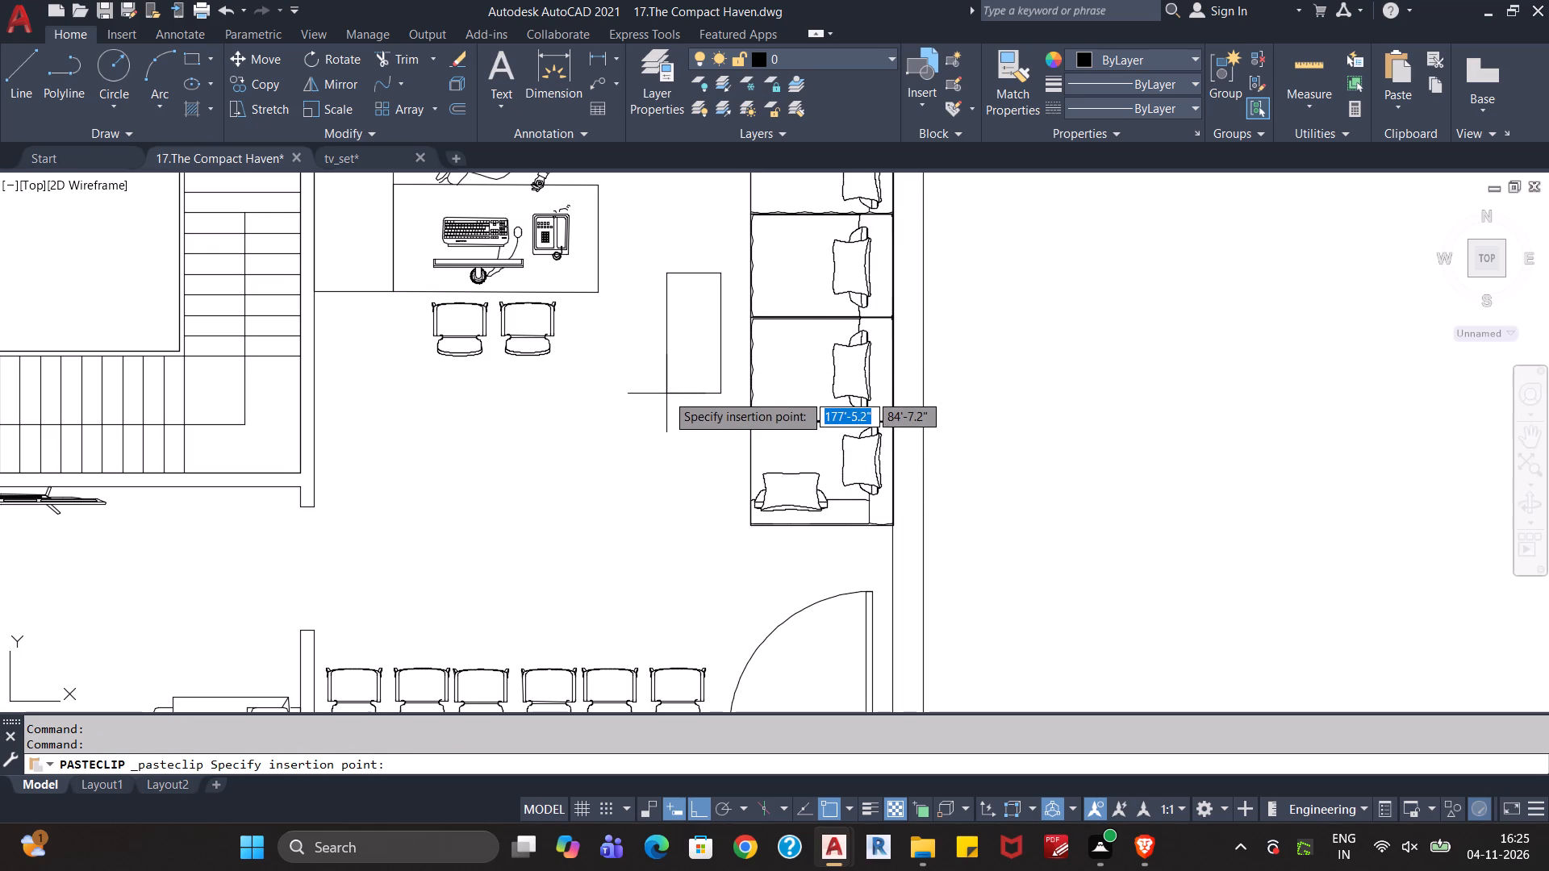
{"action": "left_click", "coordinate": [672, 389]}
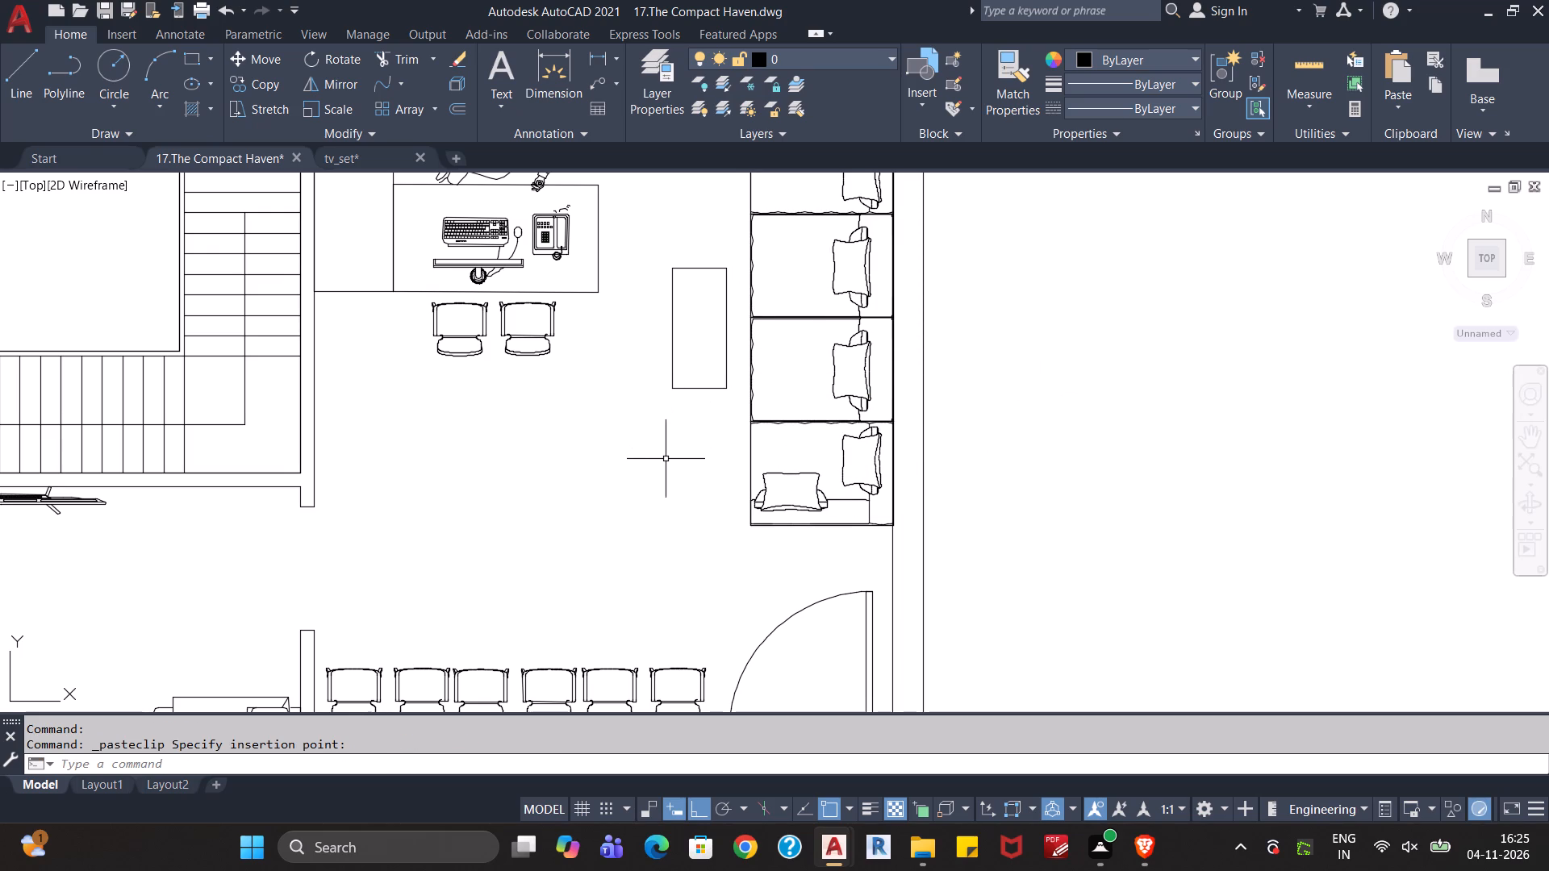
Move the office's four-seat sofa slightly down the plan along the outer wall, keeping its back against the wall face.
{"action": "scroll", "coordinate": [666, 459], "scroll_direction": "down", "scroll_amount": 1}
{"action": "middle_click_drag", "start_coordinate": [666, 459], "coordinate": [666, 486]}
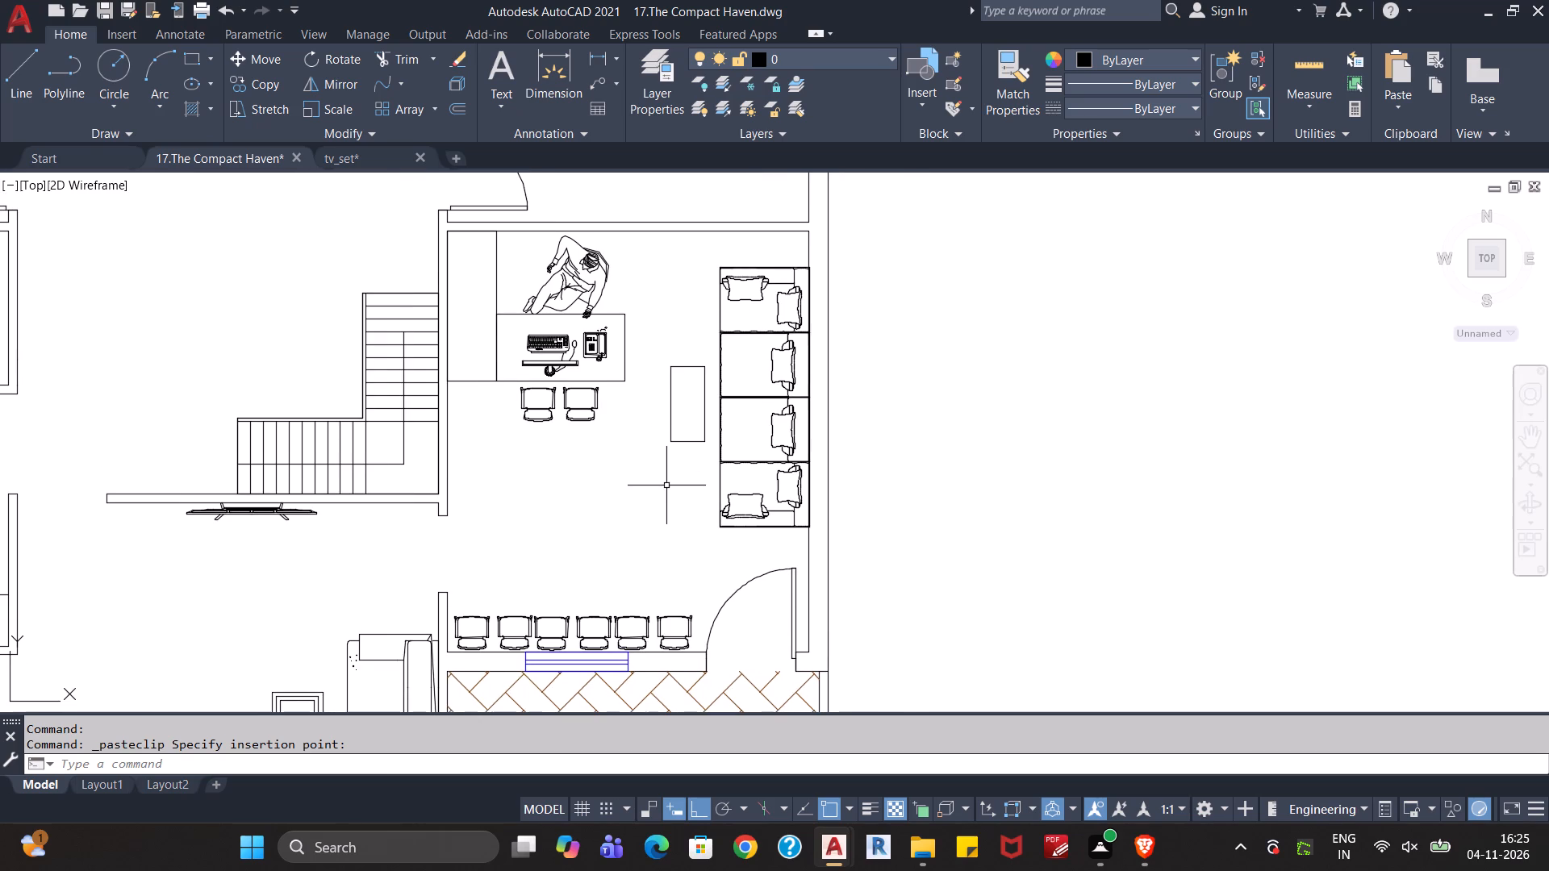
{"action": "left_click", "coordinate": [793, 399]}
{"action": "key", "text": "m"}
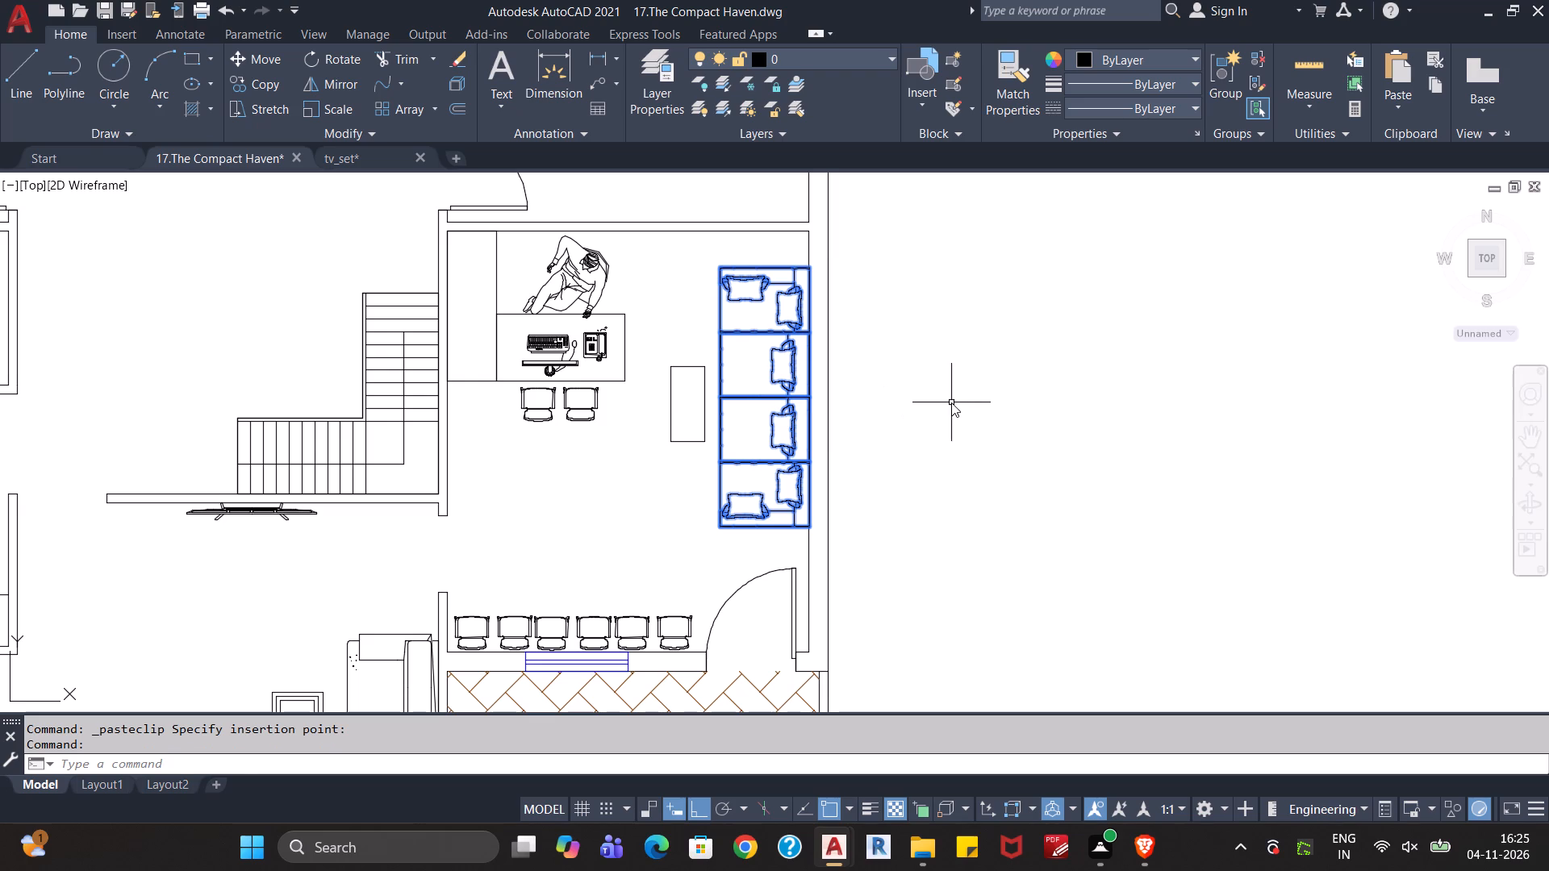
{"action": "key", "text": "Return"}
{"action": "left_click", "coordinate": [808, 400]}
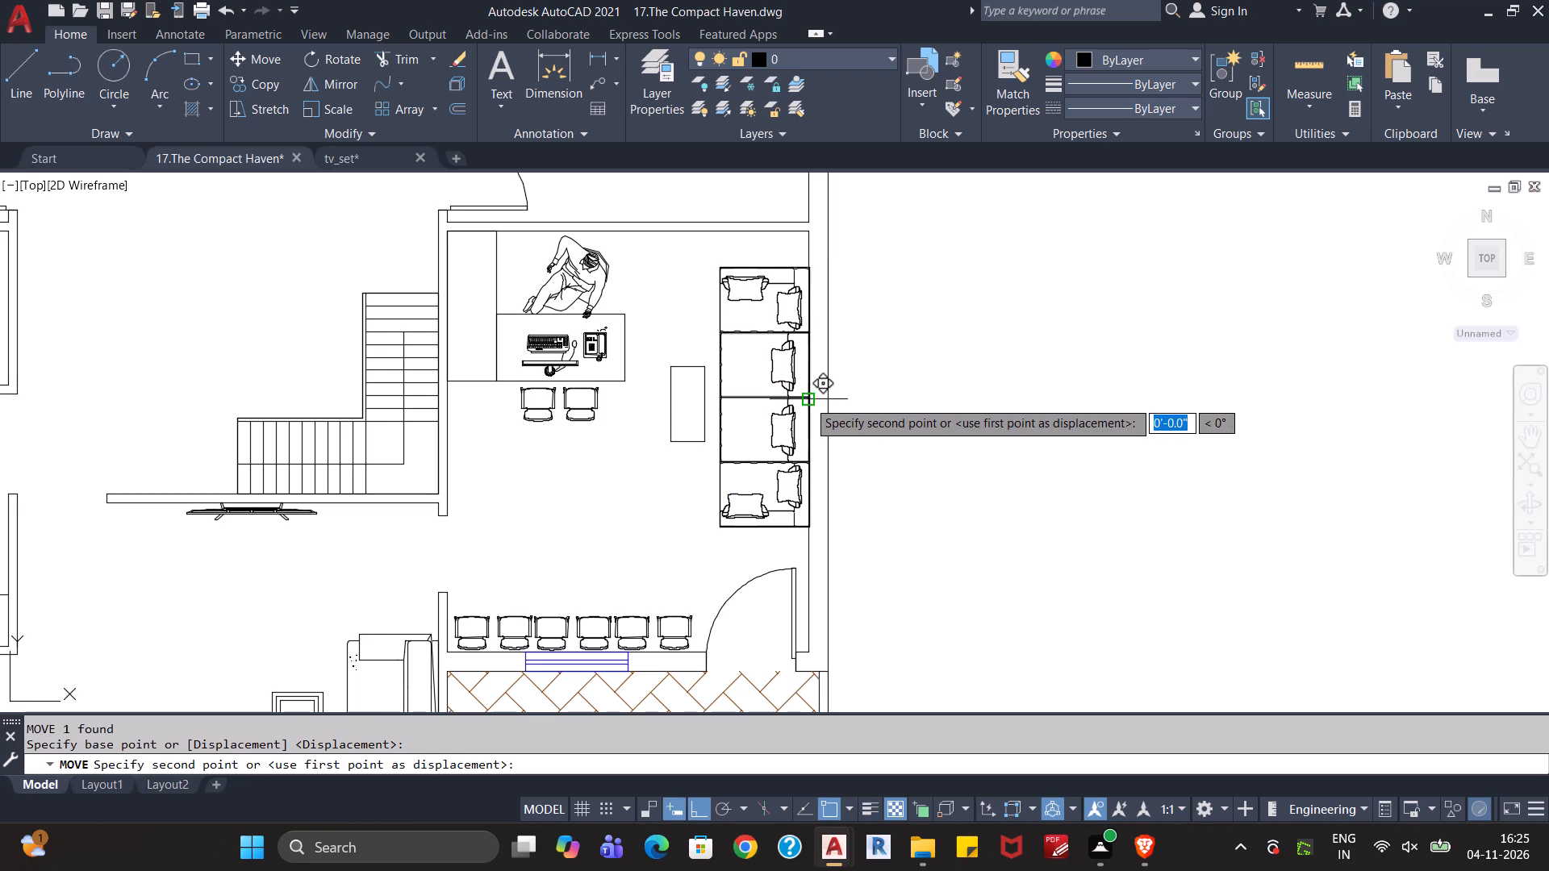
{"action": "left_click", "coordinate": [808, 408]}
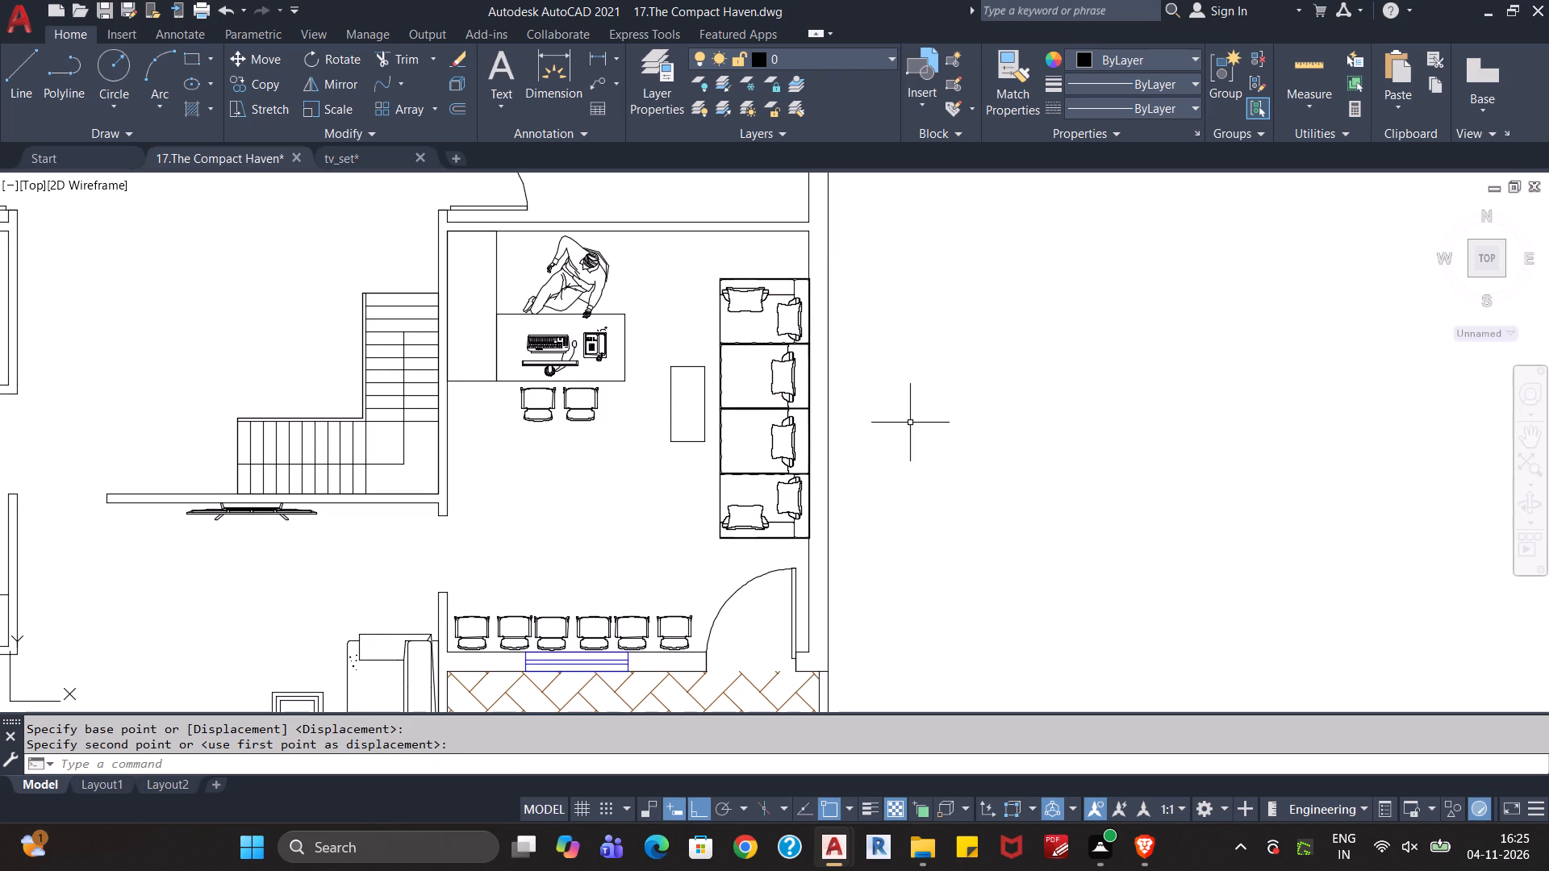
{"action": "key", "text": "Escape"}
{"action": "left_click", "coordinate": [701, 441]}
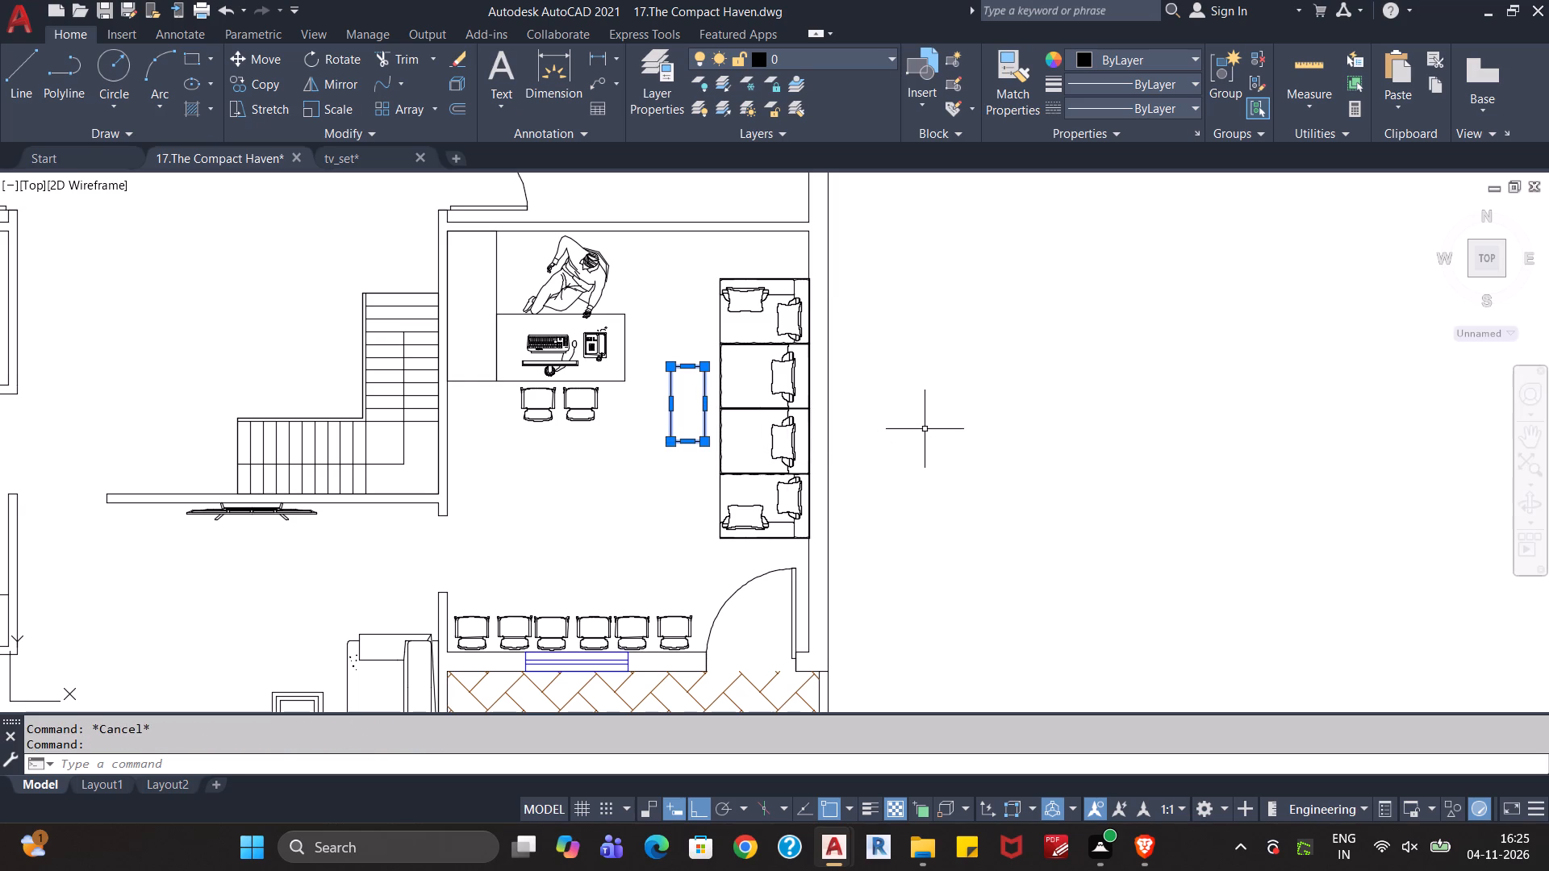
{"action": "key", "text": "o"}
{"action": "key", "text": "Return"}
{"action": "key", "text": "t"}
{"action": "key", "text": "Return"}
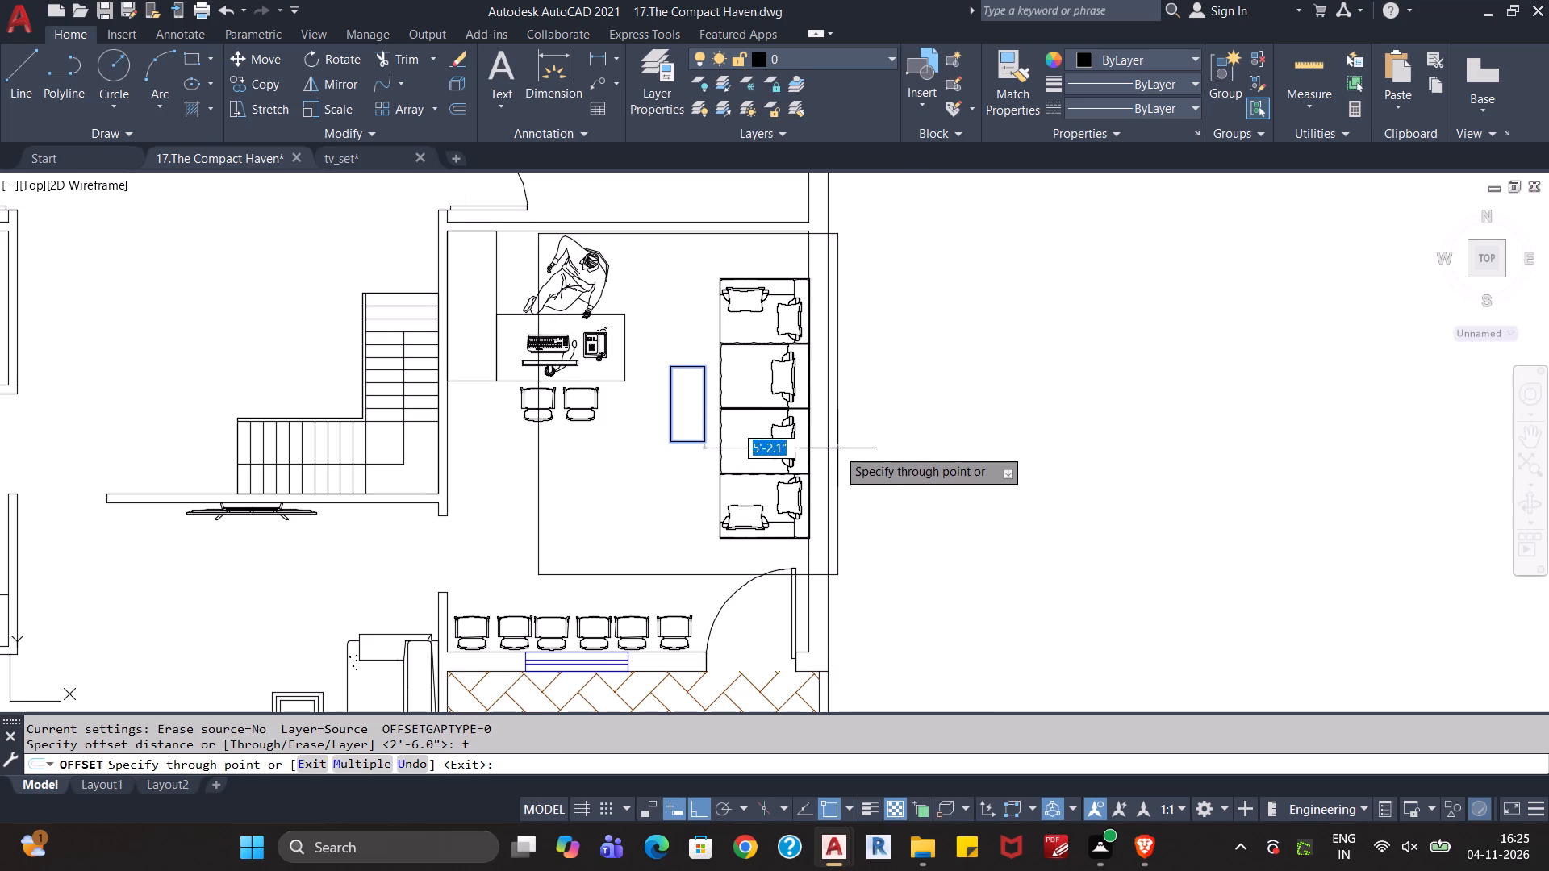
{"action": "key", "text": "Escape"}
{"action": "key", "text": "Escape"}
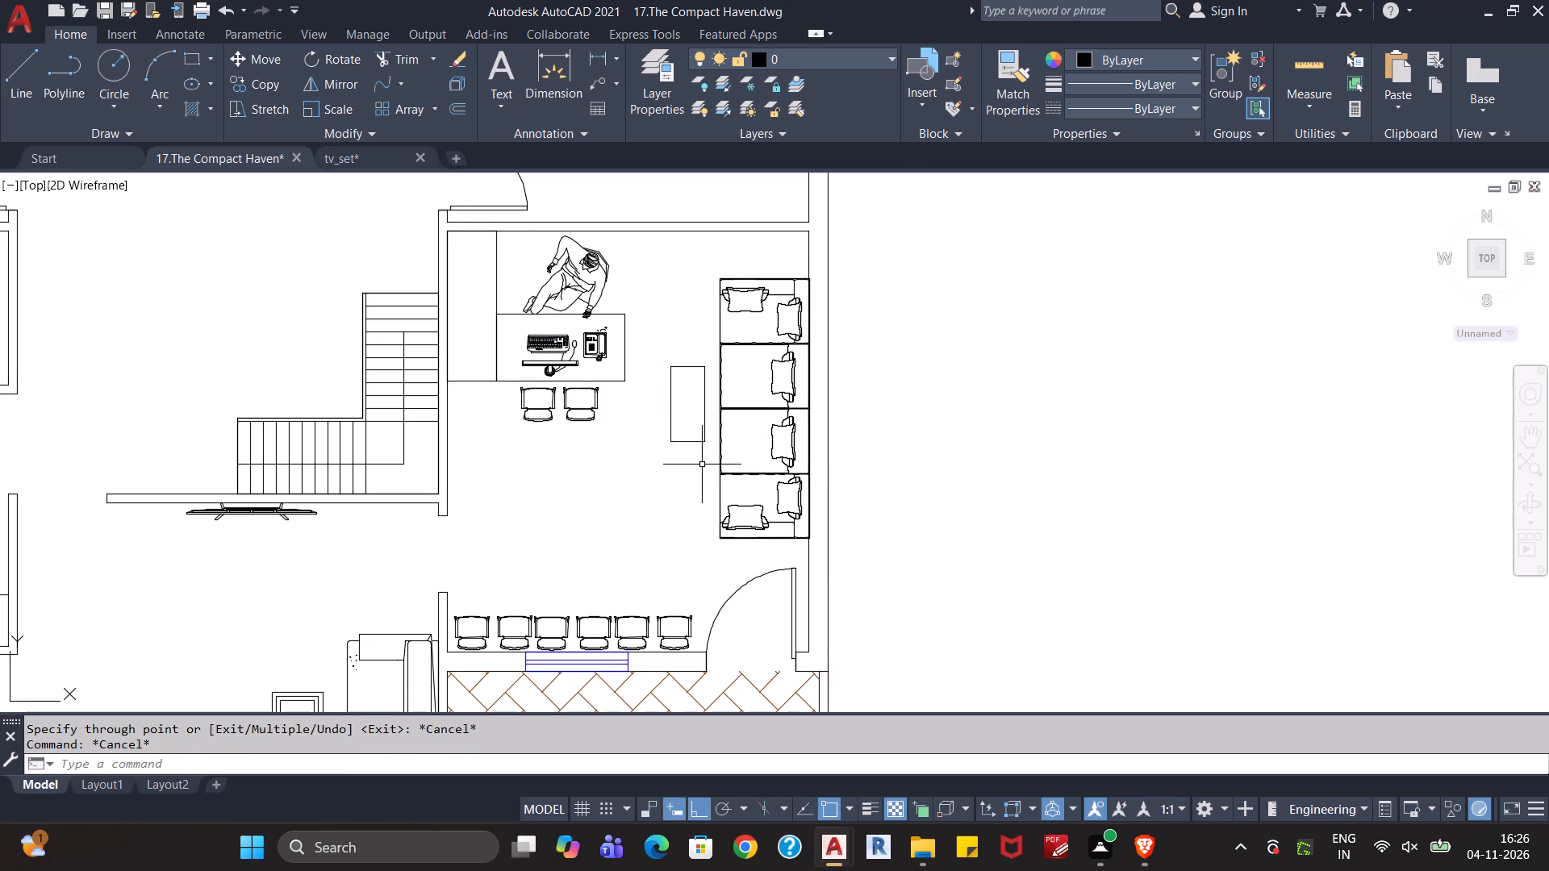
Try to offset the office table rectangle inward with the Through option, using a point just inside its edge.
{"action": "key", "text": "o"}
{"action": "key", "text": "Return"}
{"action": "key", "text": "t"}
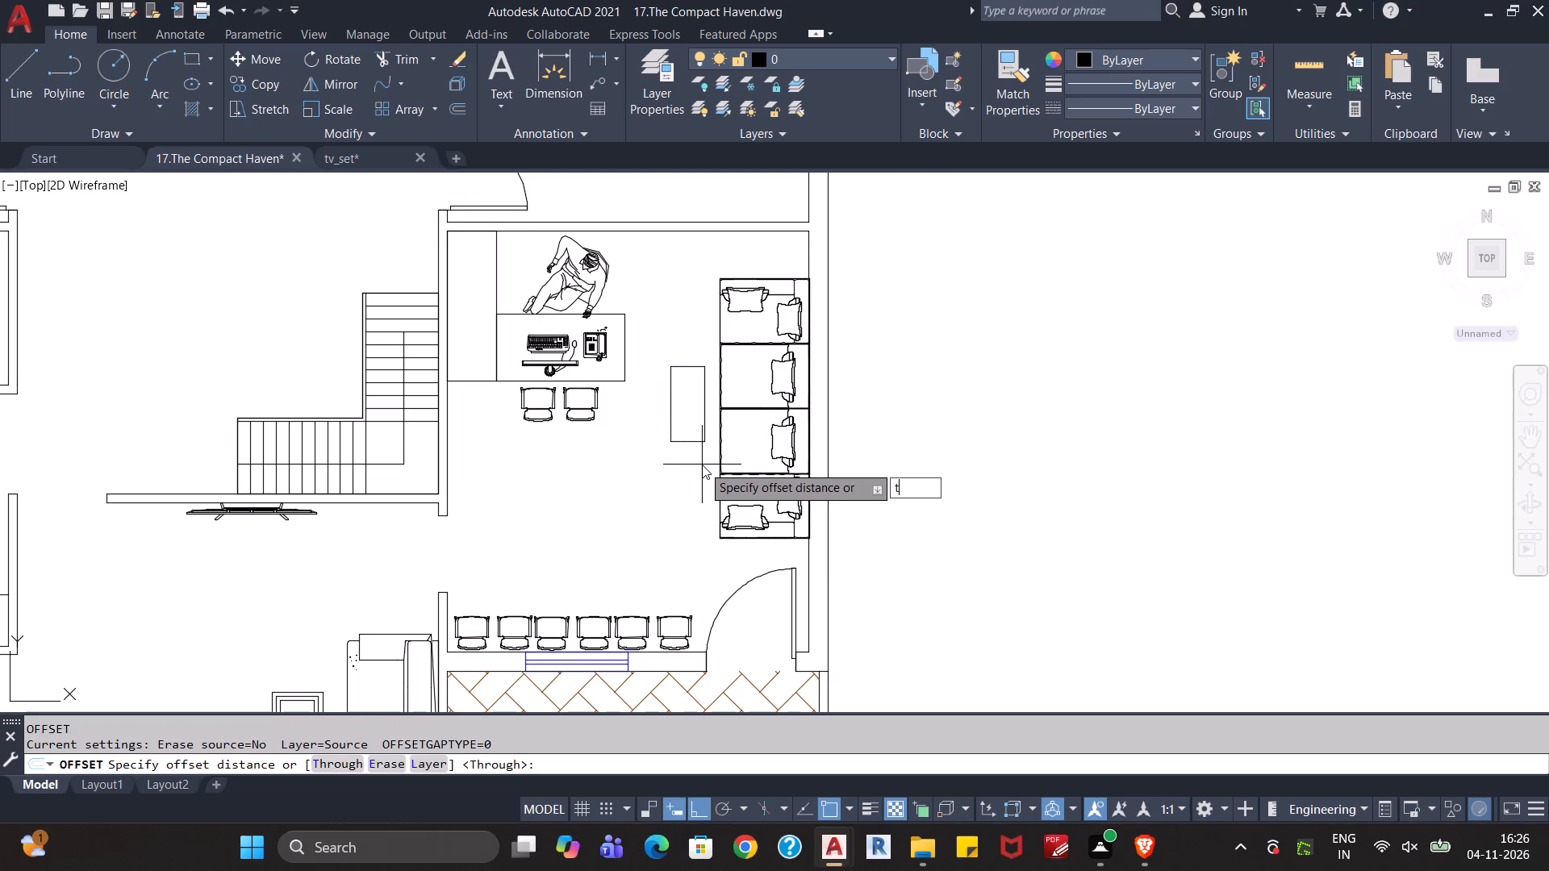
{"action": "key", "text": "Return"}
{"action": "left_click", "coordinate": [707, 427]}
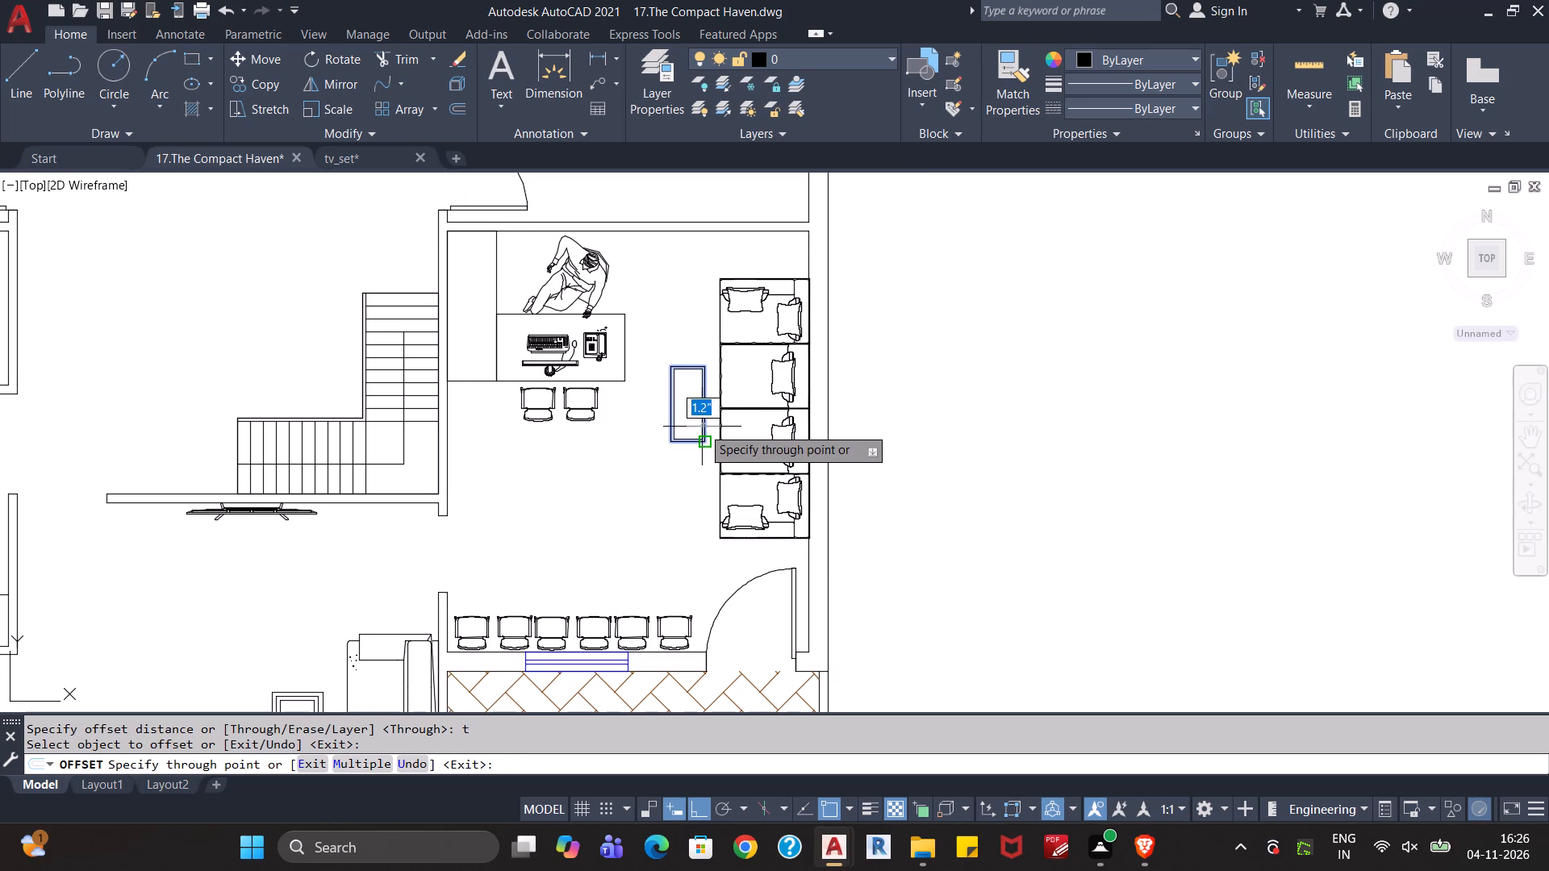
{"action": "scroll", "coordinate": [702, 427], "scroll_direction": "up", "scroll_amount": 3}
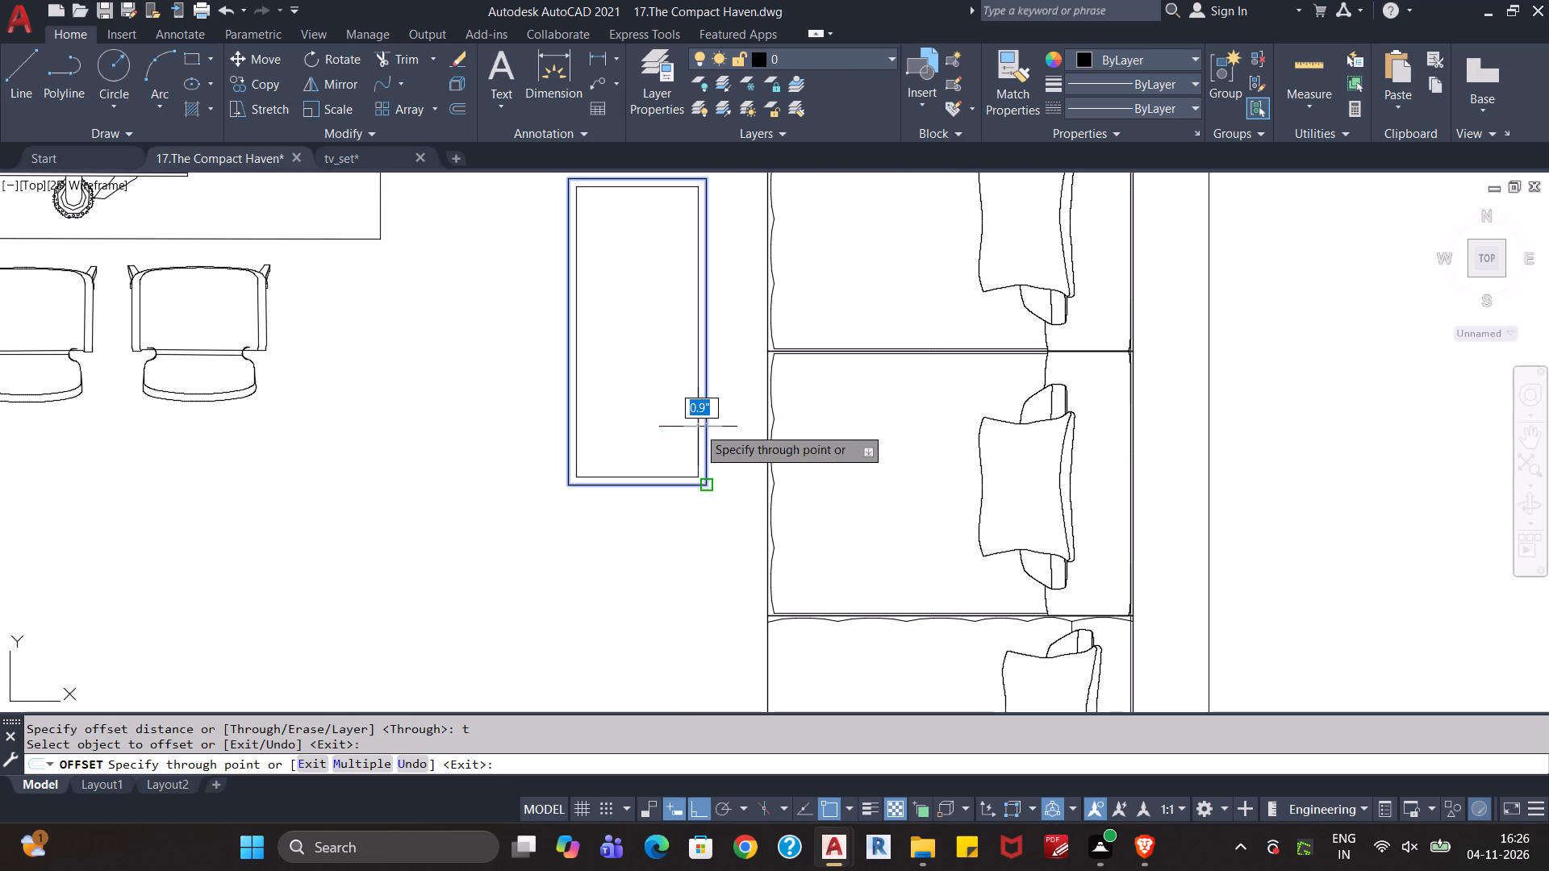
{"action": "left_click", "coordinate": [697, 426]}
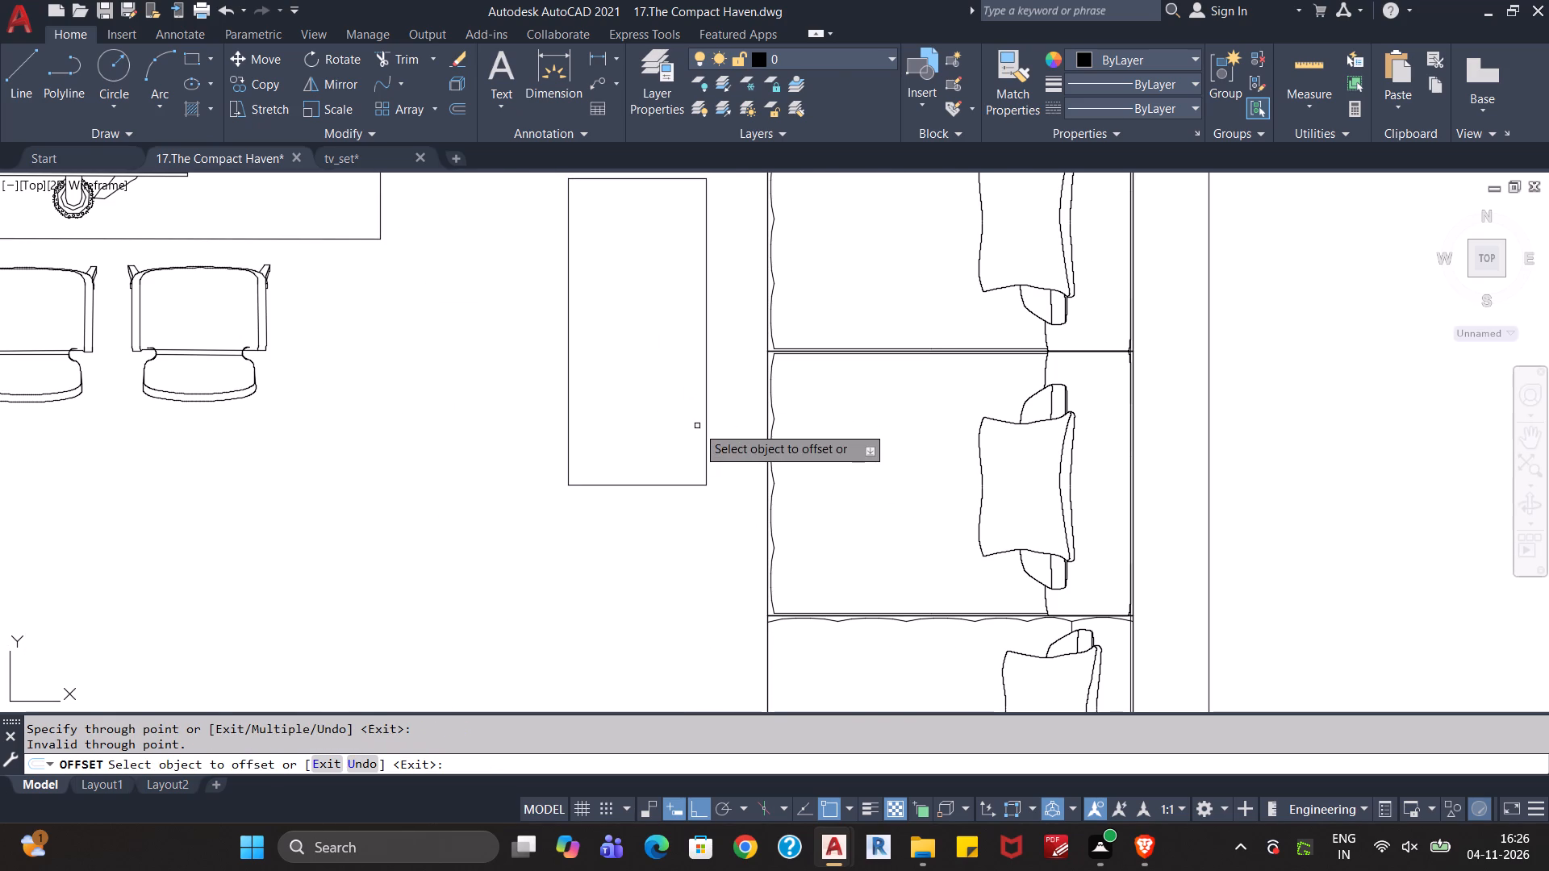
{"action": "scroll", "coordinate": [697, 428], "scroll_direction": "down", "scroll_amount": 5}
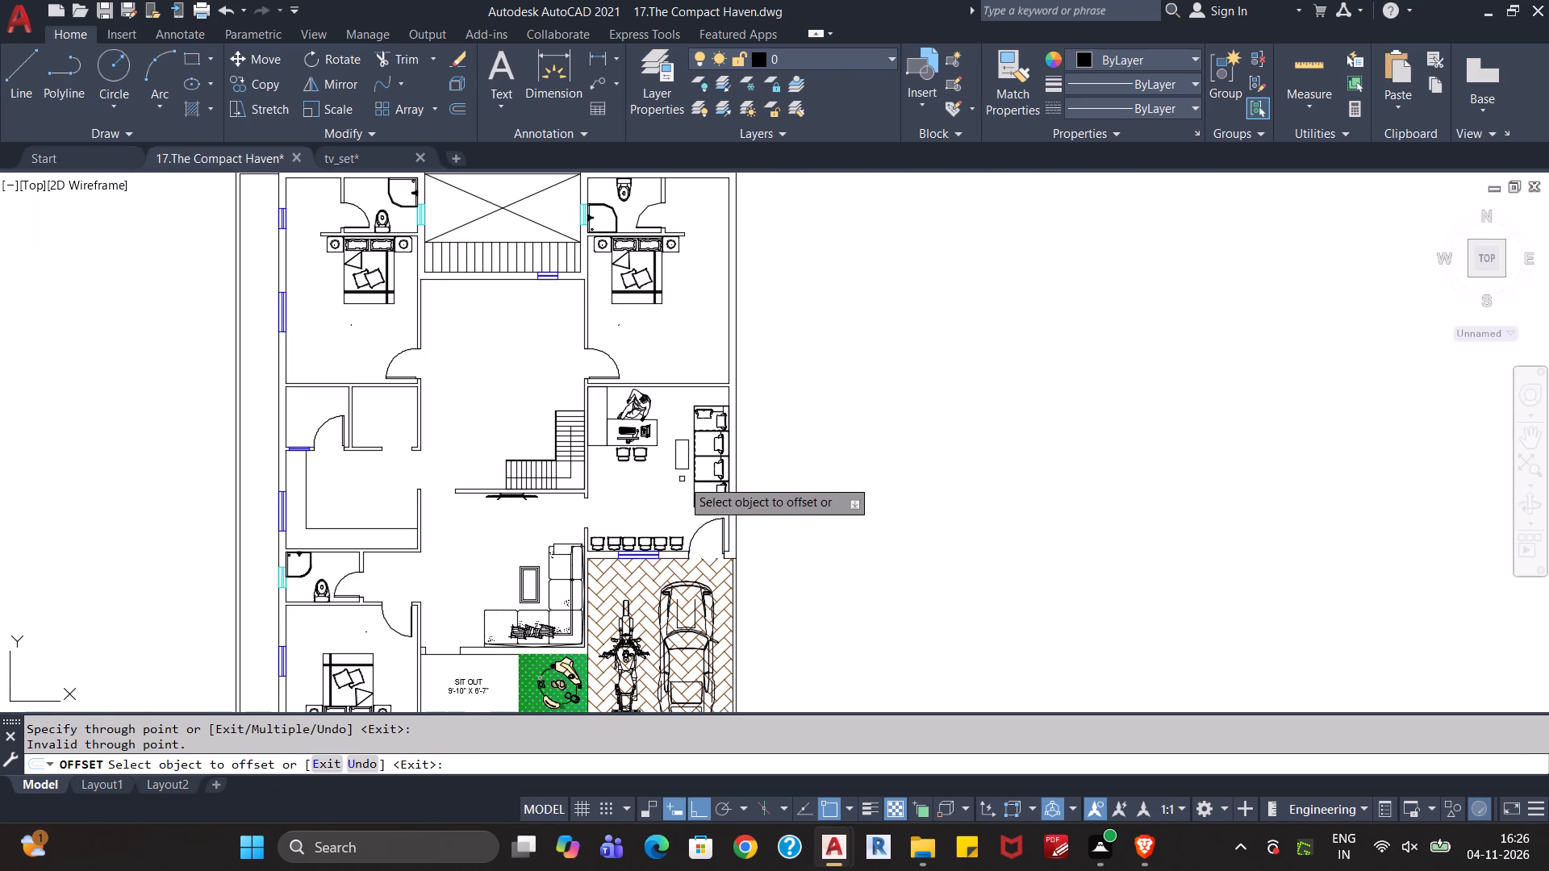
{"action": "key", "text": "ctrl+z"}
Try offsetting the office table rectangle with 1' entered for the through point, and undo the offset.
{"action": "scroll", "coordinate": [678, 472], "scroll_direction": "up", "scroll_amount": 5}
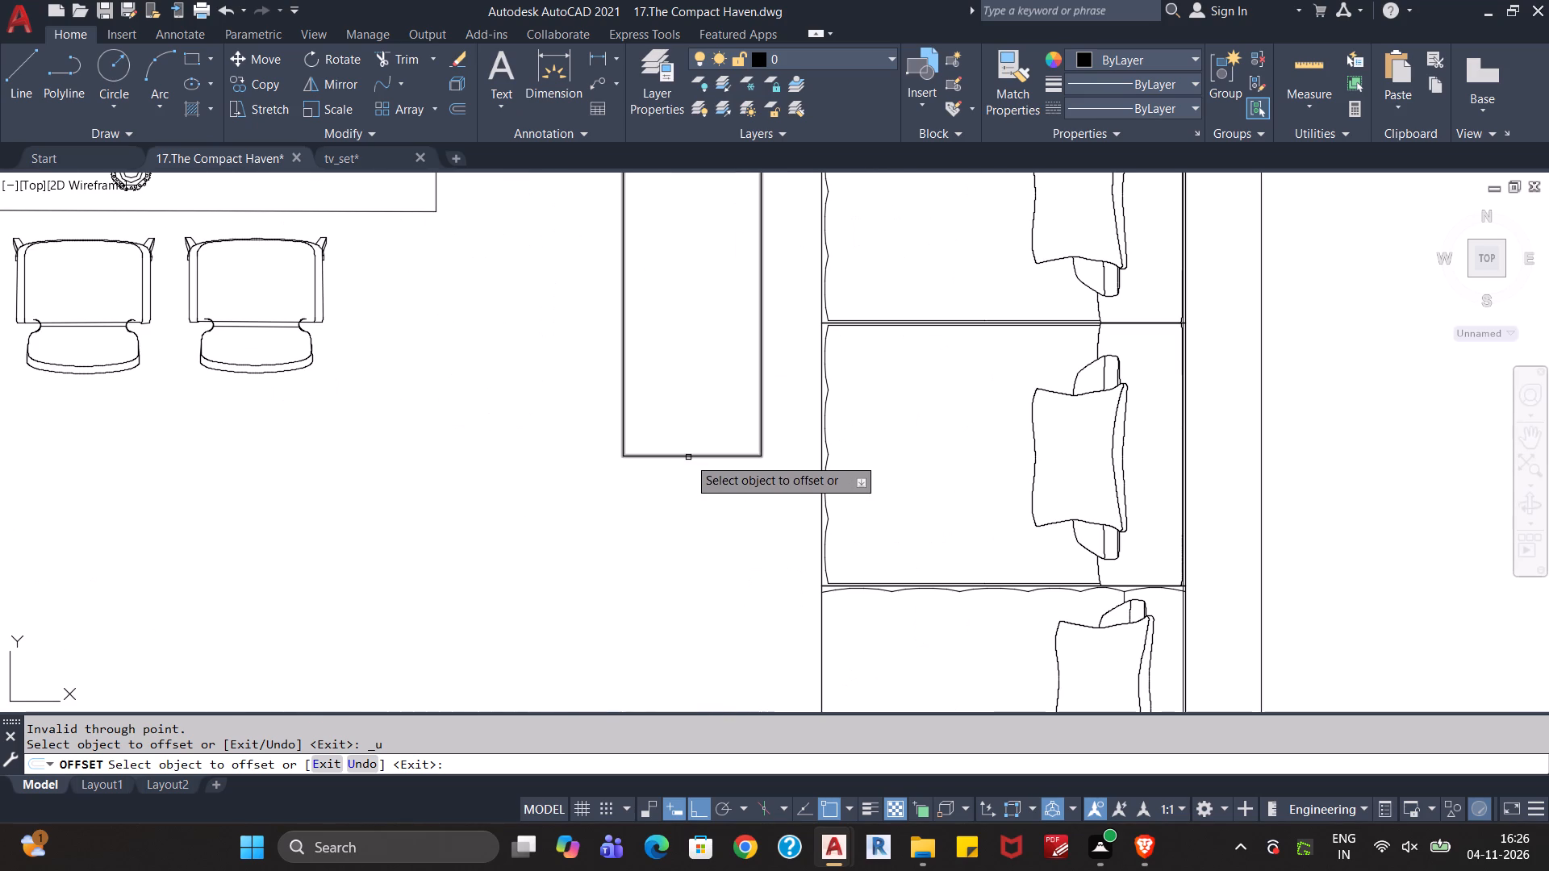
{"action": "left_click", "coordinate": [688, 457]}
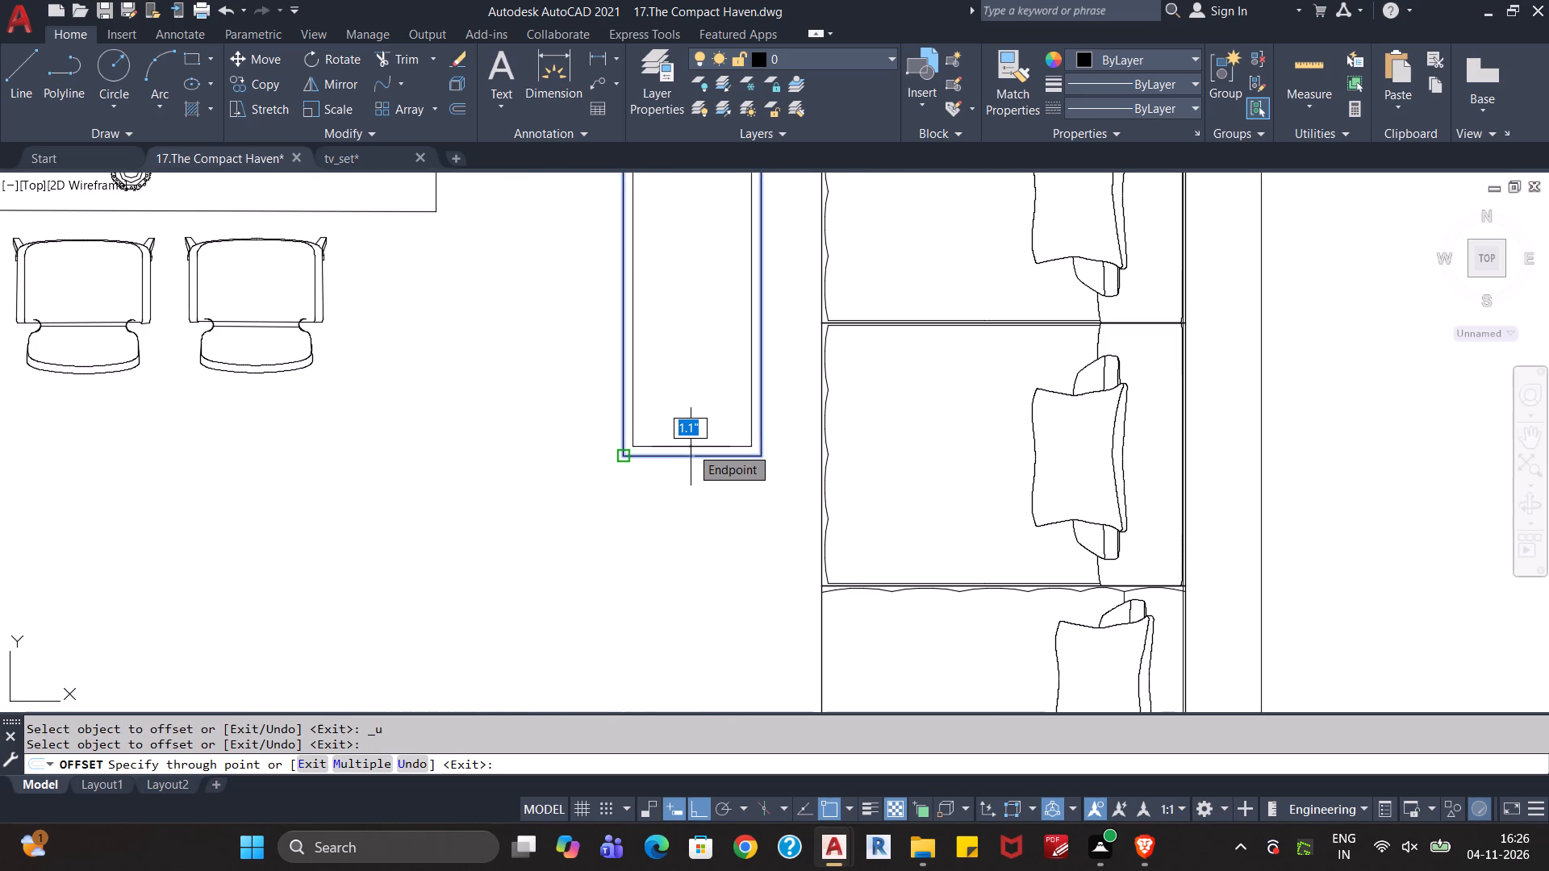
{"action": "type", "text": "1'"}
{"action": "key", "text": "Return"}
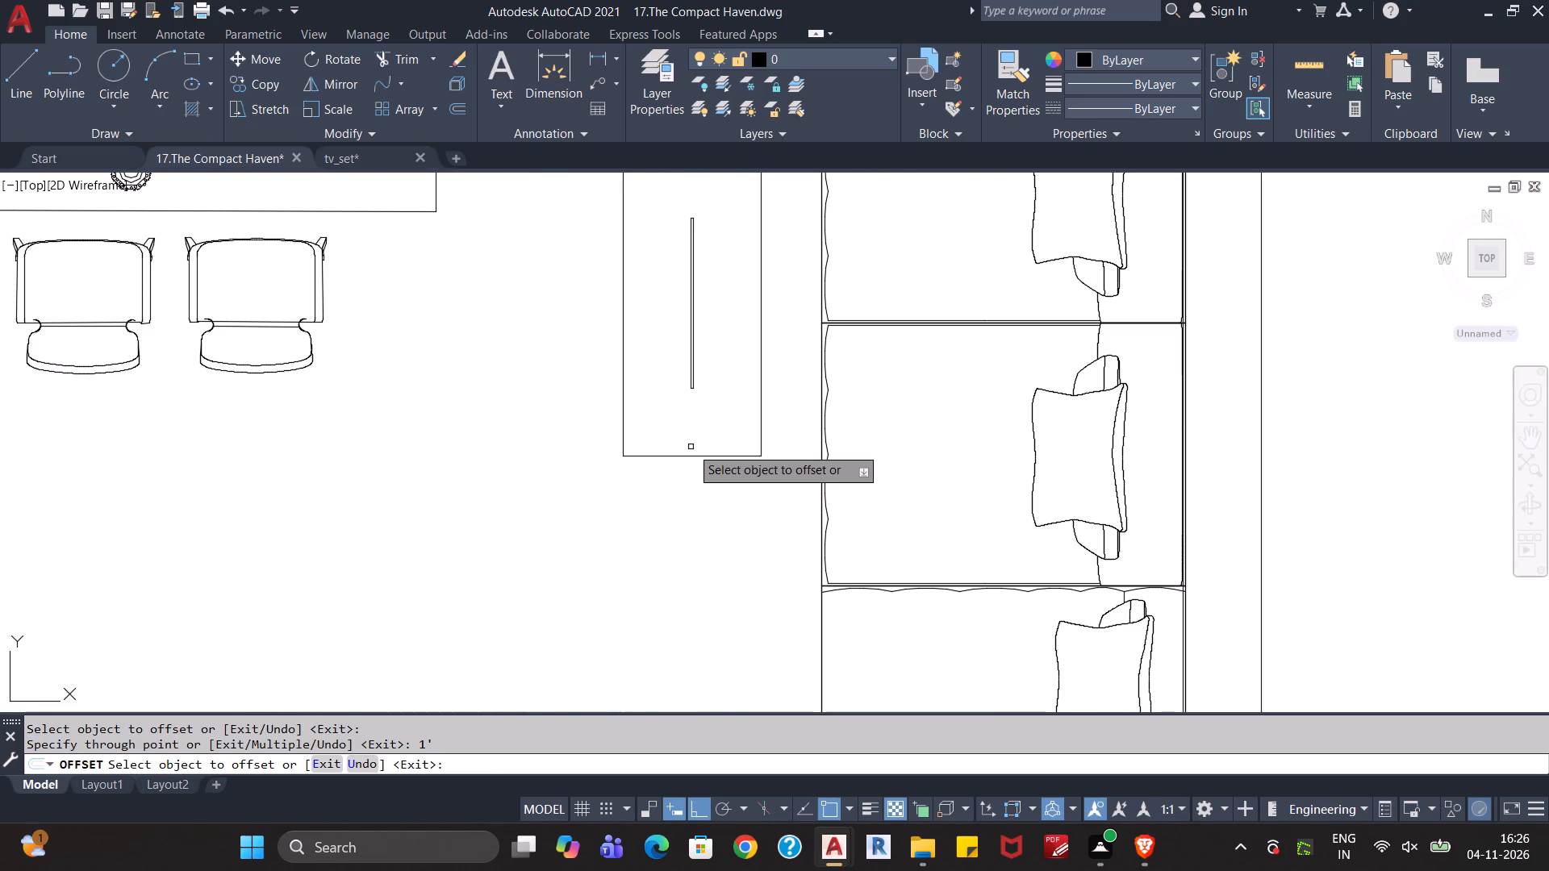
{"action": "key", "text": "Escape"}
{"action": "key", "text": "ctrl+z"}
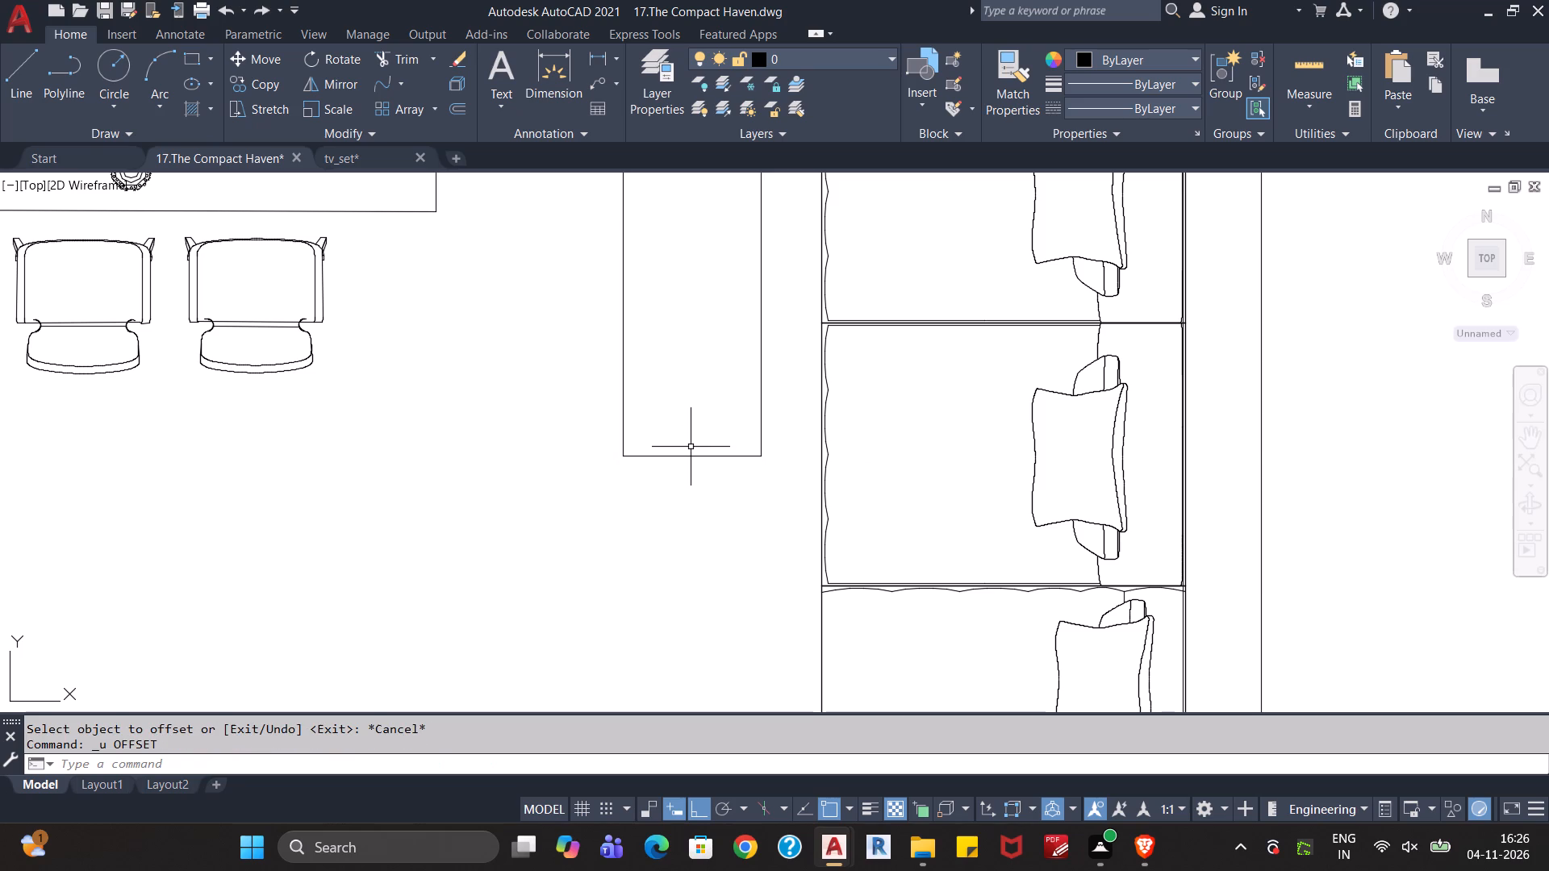
Offset the office table rectangle 1" inward, and offset the resulting rectangle another 1" inward.
{"action": "key", "text": "o"}
{"action": "key", "text": "Return"}
{"action": "type", "text": "1\""}
{"action": "key", "text": "Return"}
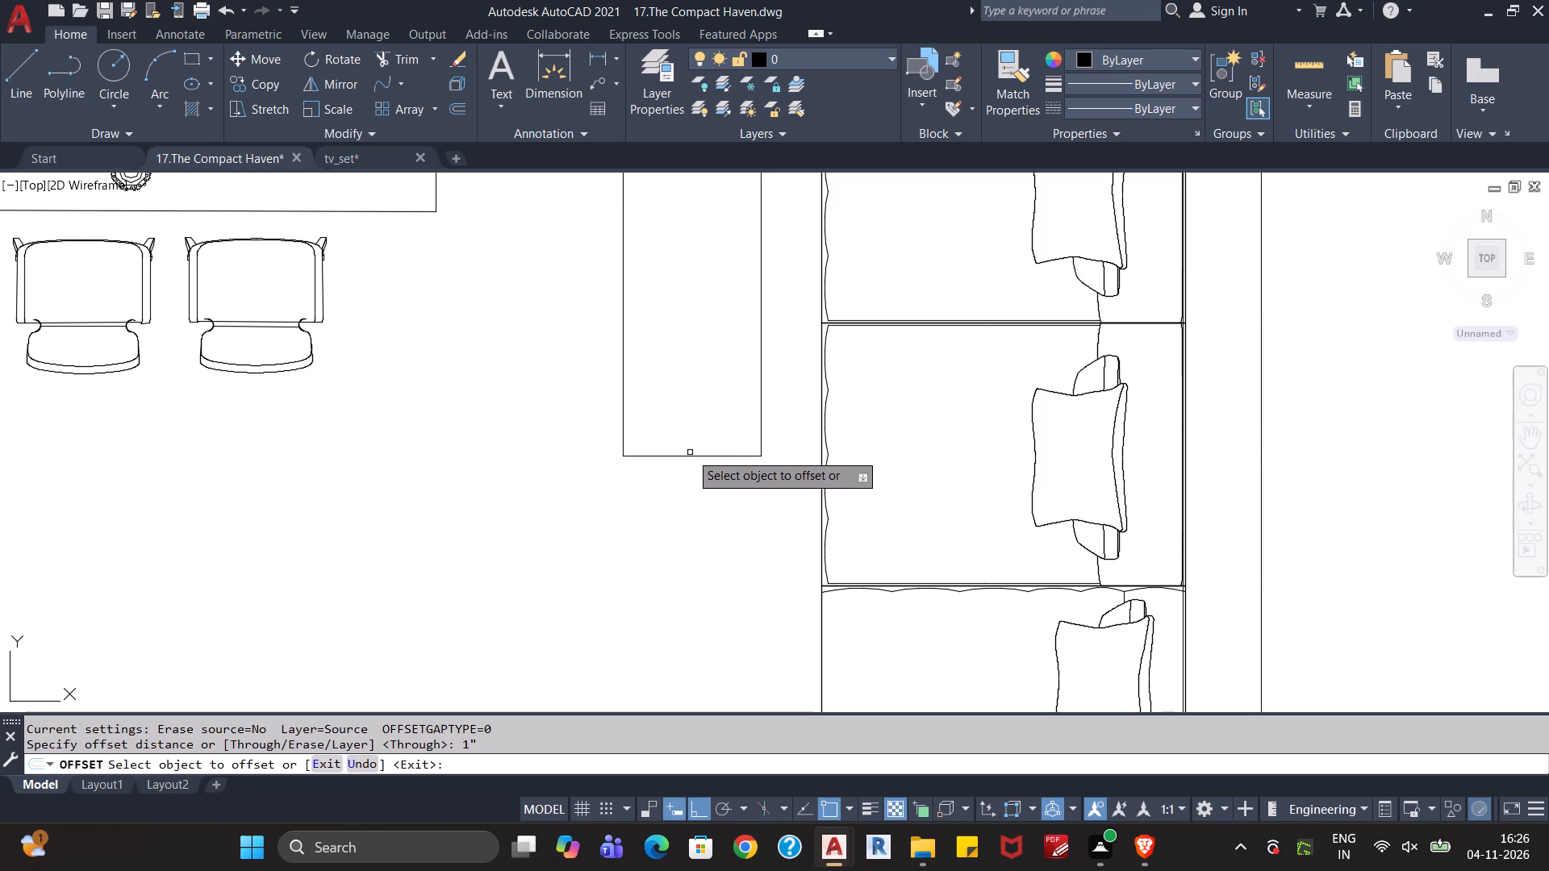
{"action": "left_click", "coordinate": [688, 456]}
{"action": "left_click", "coordinate": [691, 421]}
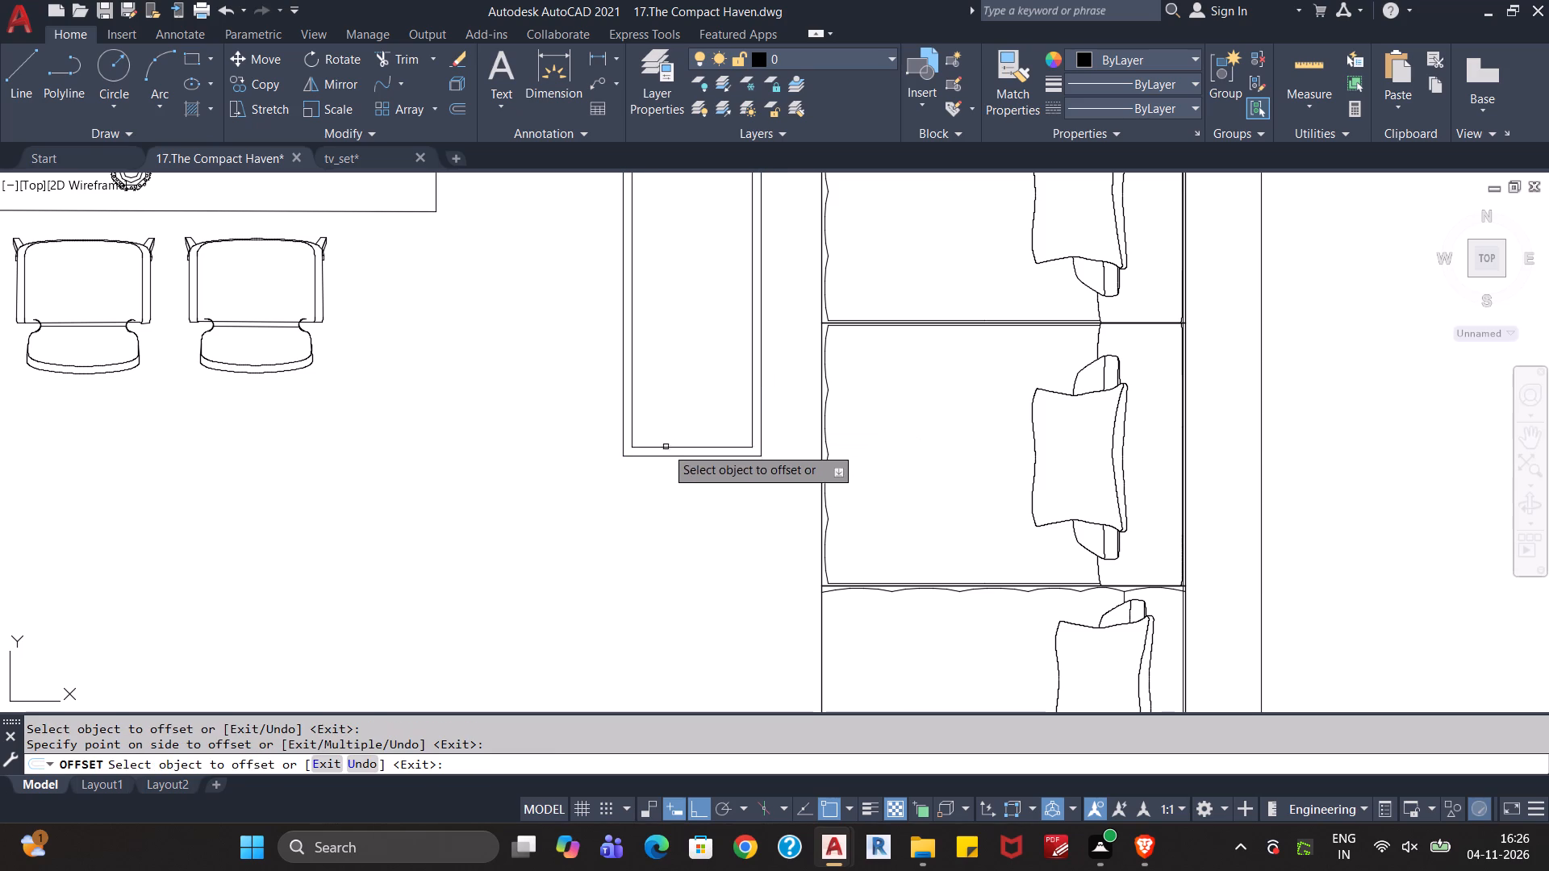
{"action": "left_click", "coordinate": [667, 446]}
{"action": "left_click", "coordinate": [678, 407]}
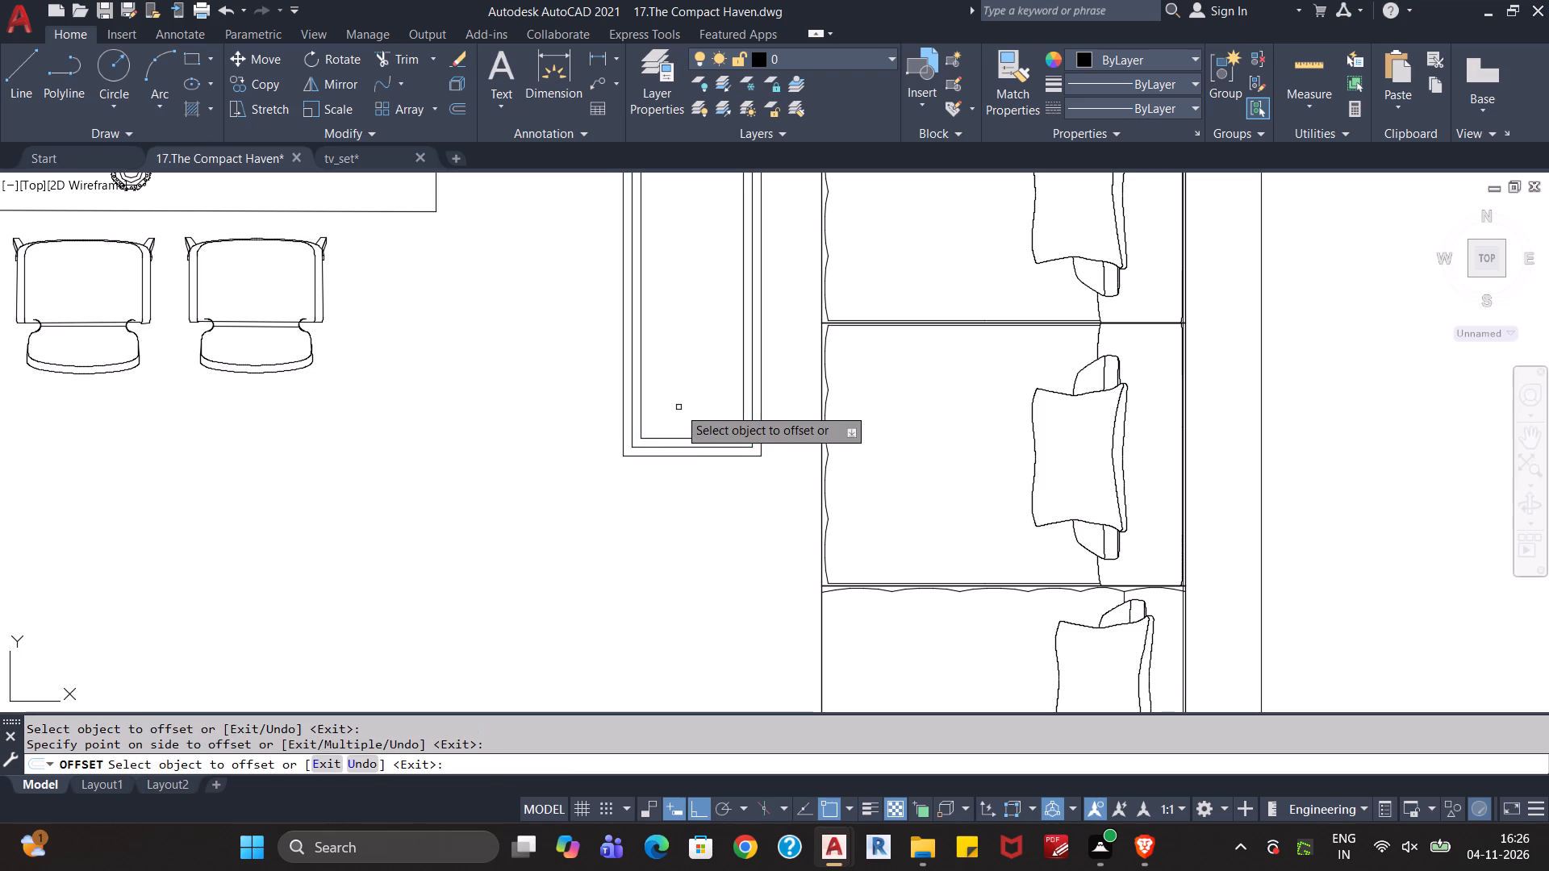
{"action": "key", "text": "Escape"}
{"action": "key", "text": "Escape"}
{"action": "scroll", "coordinate": [679, 426], "scroll_direction": "down", "scroll_amount": 3}
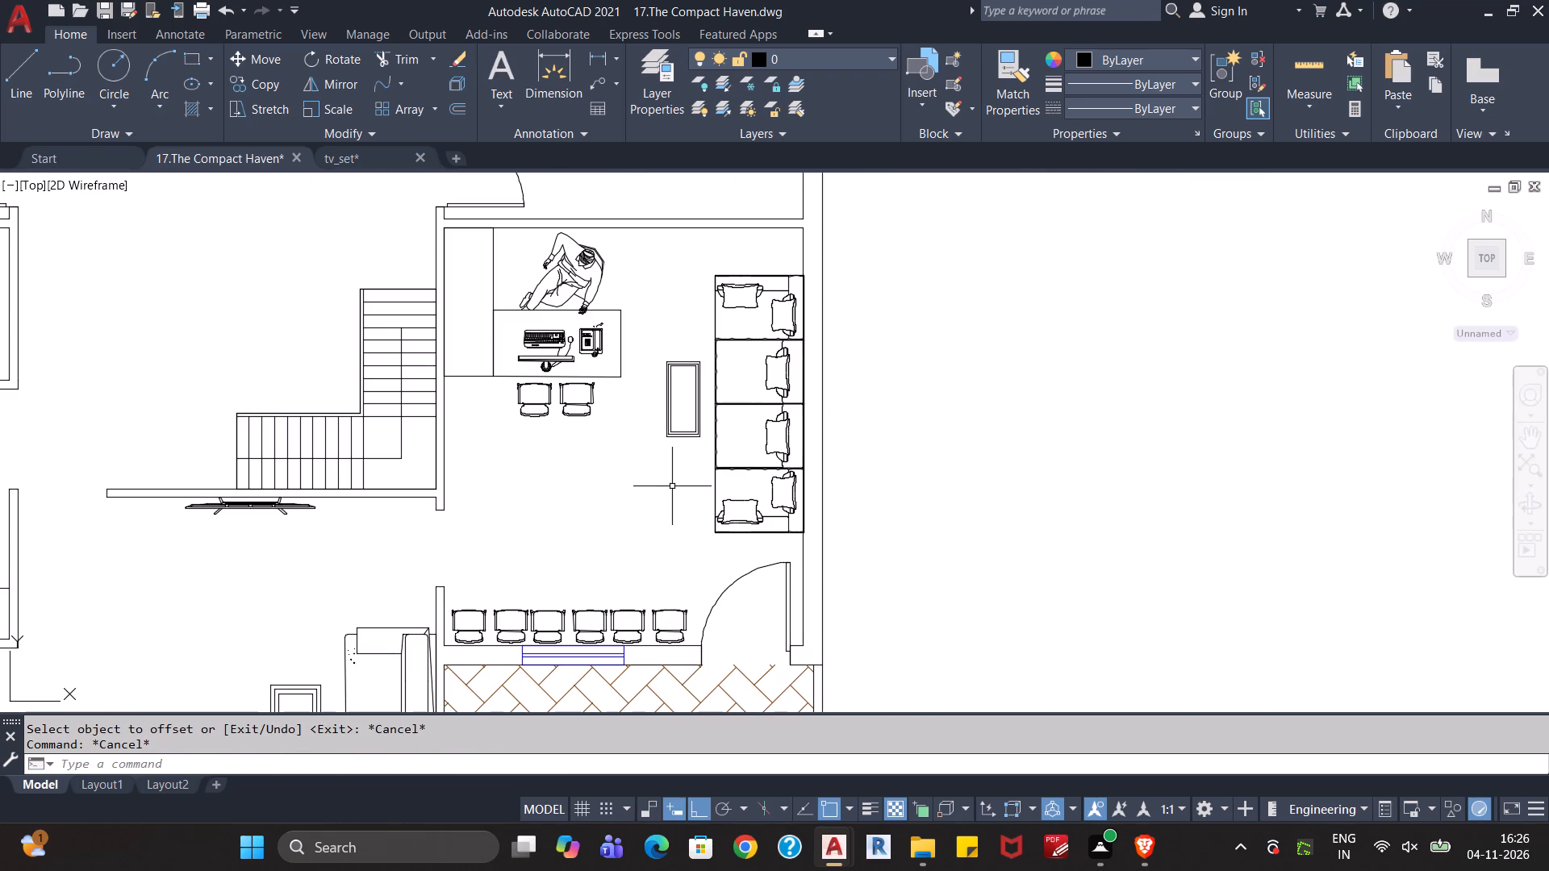
{"action": "key", "text": "Escape"}
{"action": "key", "text": "Escape"}
Save the Compact Haven drawing.
{"action": "scroll", "coordinate": [672, 486], "scroll_direction": "down", "scroll_amount": 1}
{"action": "key", "text": "ctrl+s"}
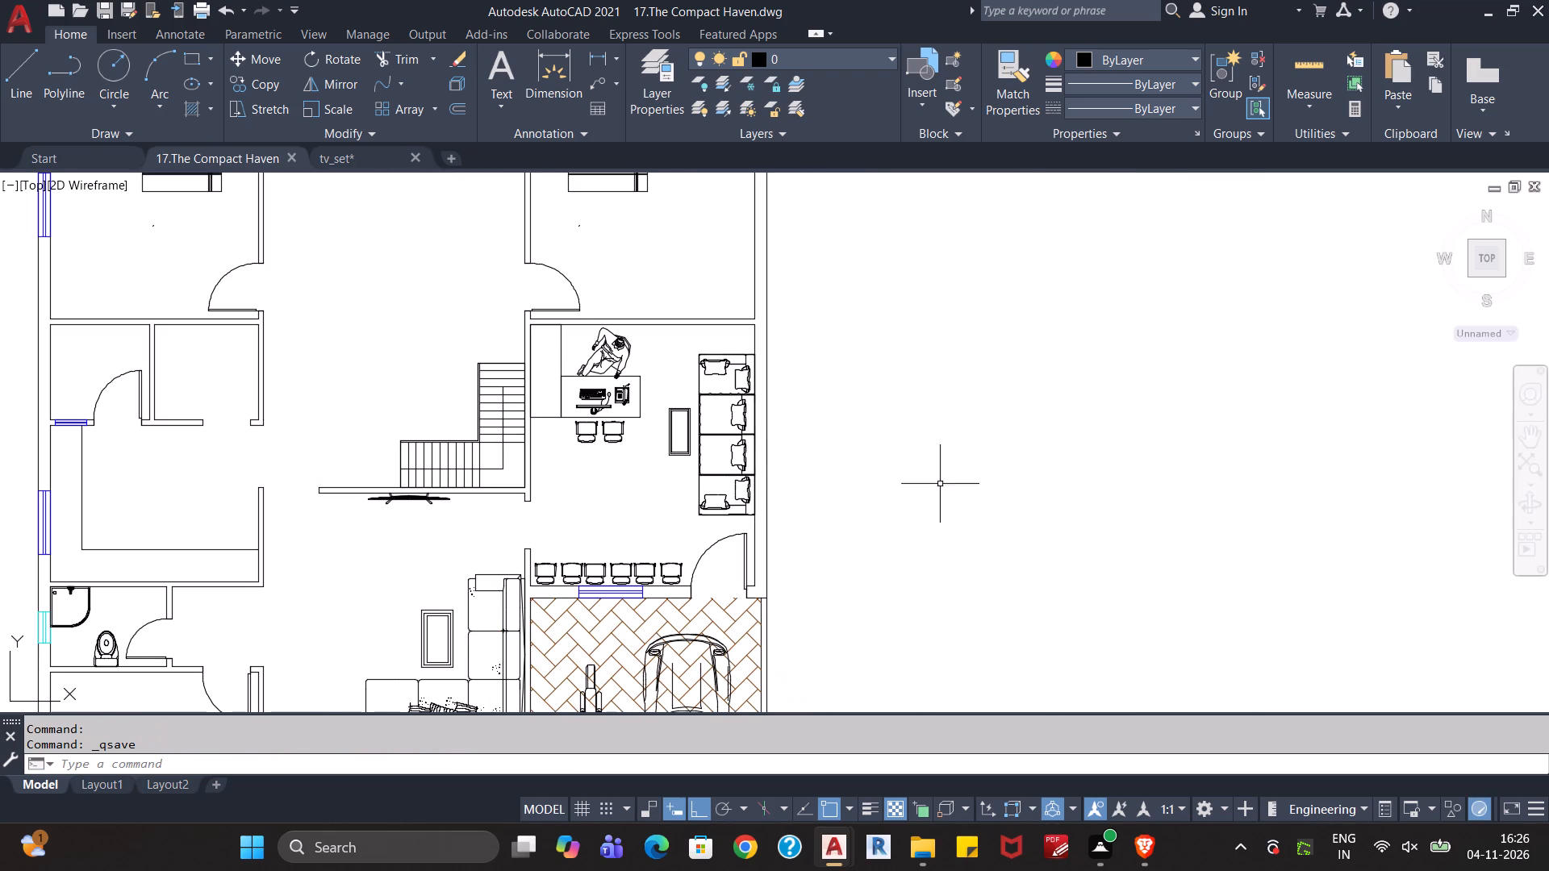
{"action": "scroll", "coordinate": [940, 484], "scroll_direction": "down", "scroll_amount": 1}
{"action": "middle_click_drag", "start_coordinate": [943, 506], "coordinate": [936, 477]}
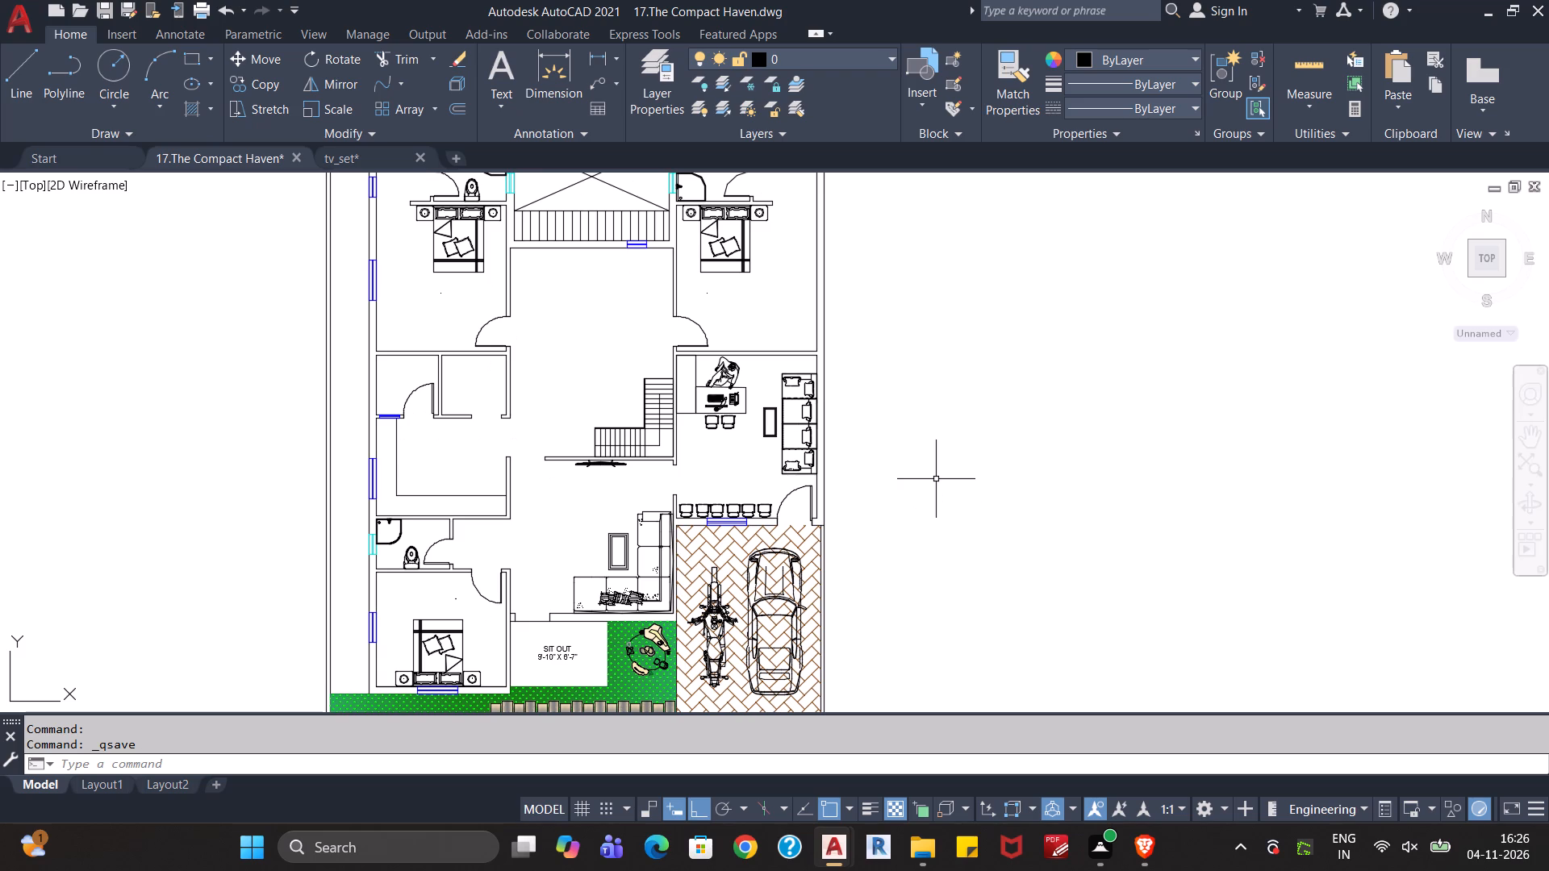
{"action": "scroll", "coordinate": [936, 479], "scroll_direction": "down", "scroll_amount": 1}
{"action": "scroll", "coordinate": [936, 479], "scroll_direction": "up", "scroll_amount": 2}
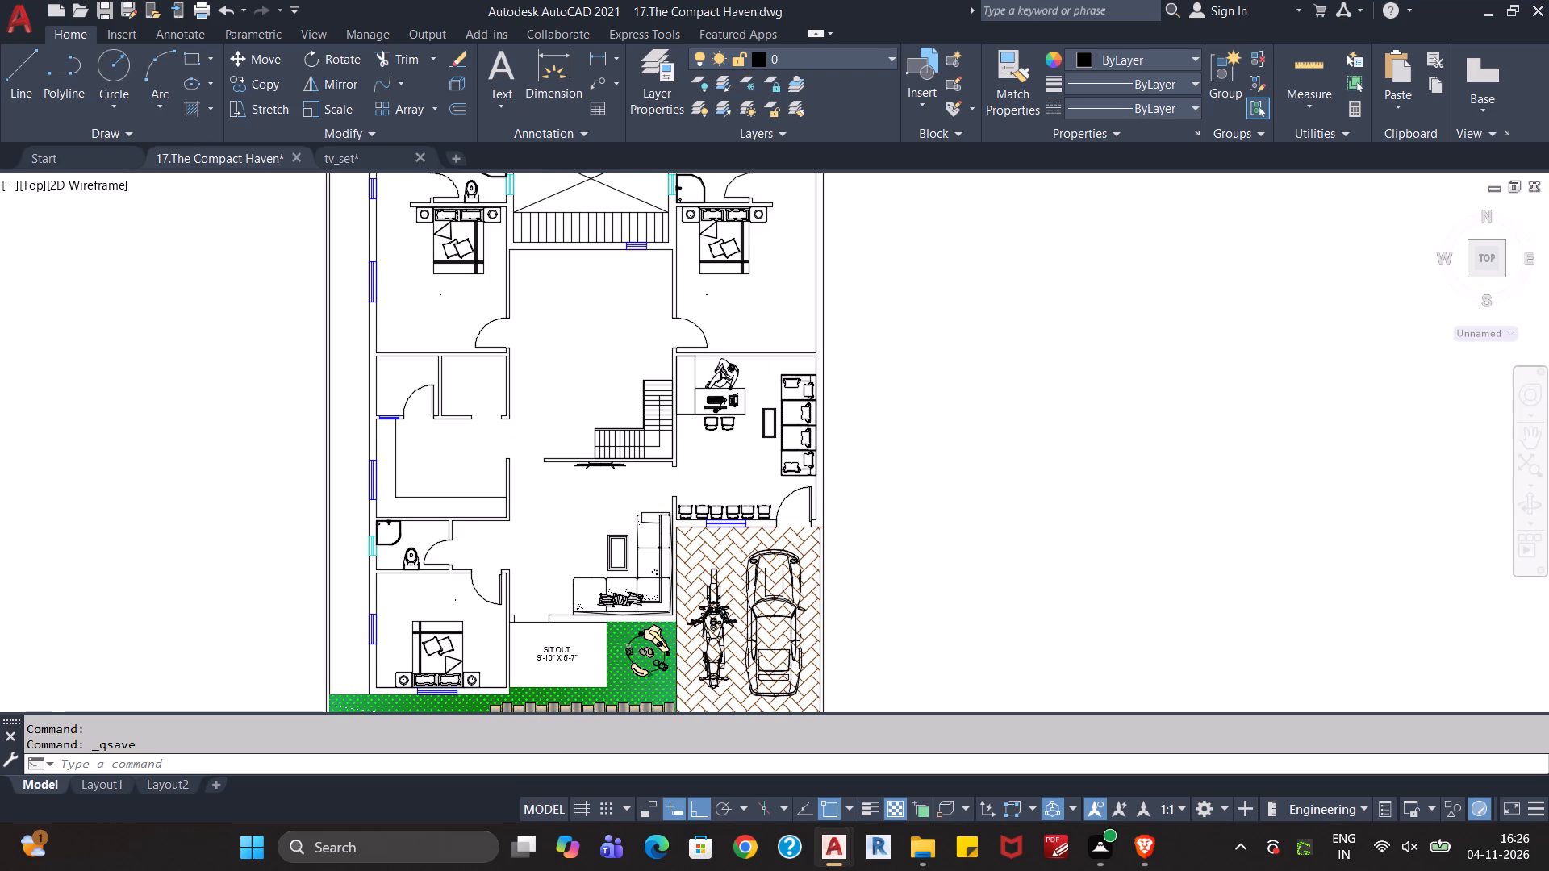
Delete the row of waiting chairs along the office wall above the parking-side window.
{"action": "scroll", "coordinate": [936, 479], "scroll_direction": "down", "scroll_amount": 1}
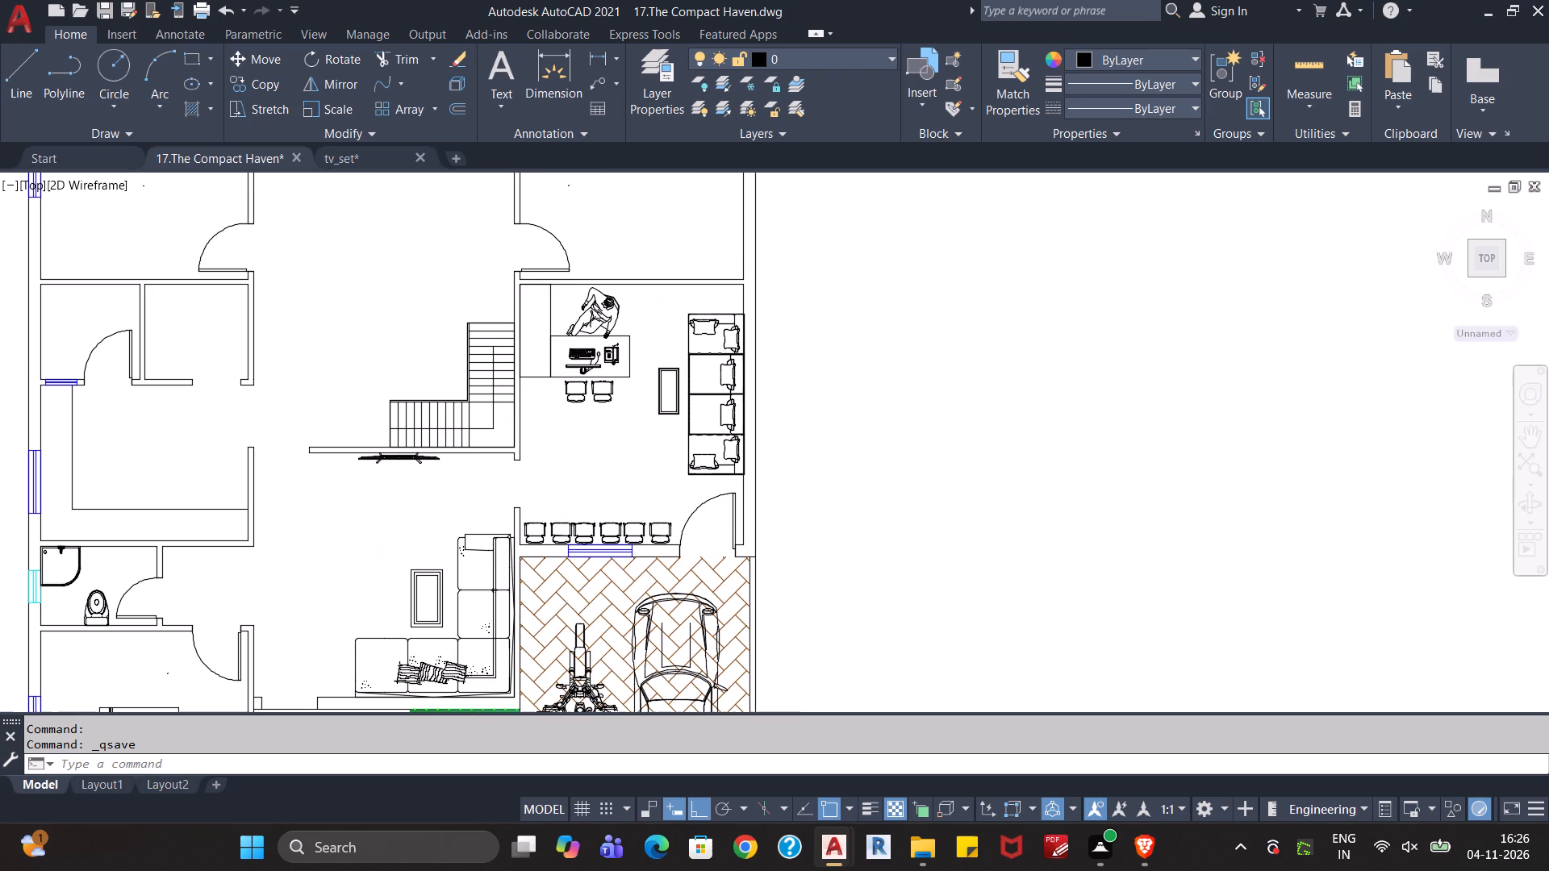
{"action": "scroll", "coordinate": [893, 551], "scroll_direction": "up", "scroll_amount": 2}
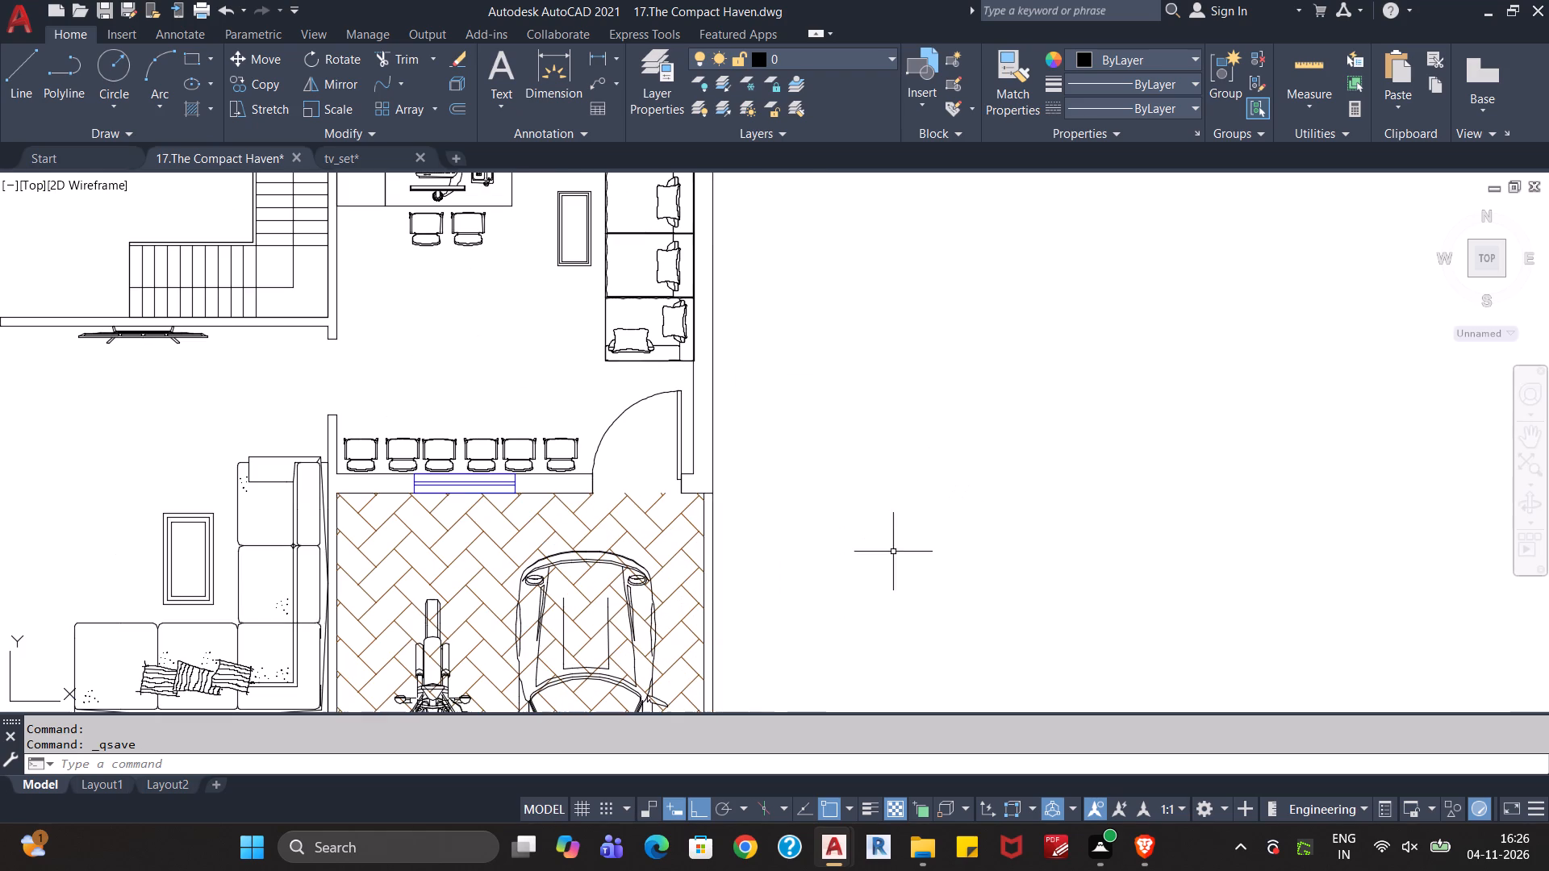
{"action": "middle_click_drag", "start_coordinate": [787, 590], "coordinate": [1124, 586]}
{"action": "scroll", "coordinate": [1124, 586], "scroll_direction": "down", "scroll_amount": 1}
{"action": "left_click", "coordinate": [996, 477]}
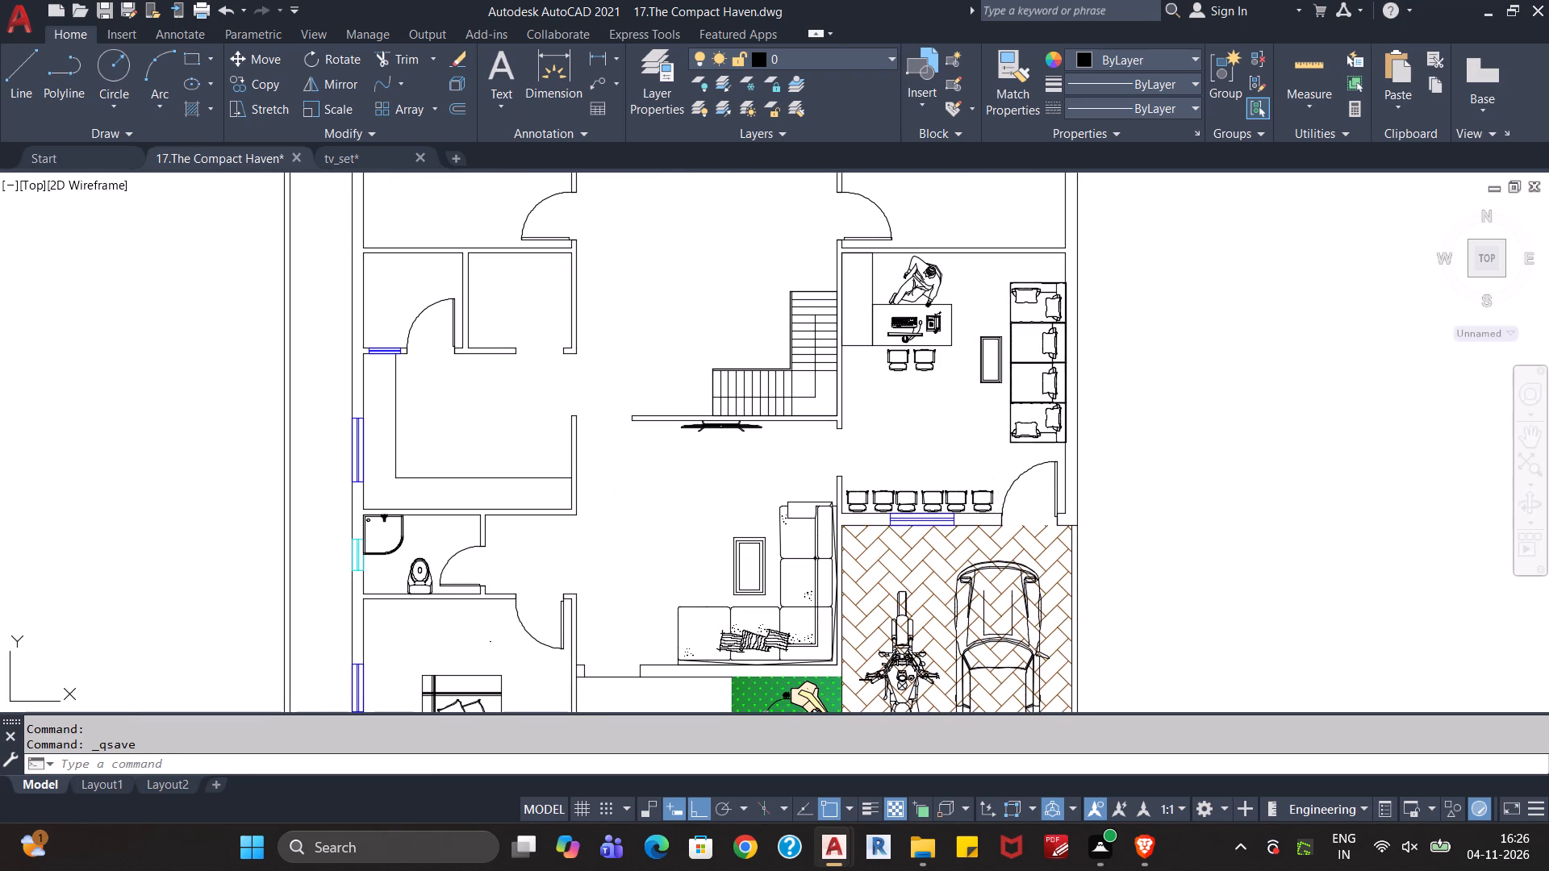
{"action": "left_click", "coordinate": [872, 504]}
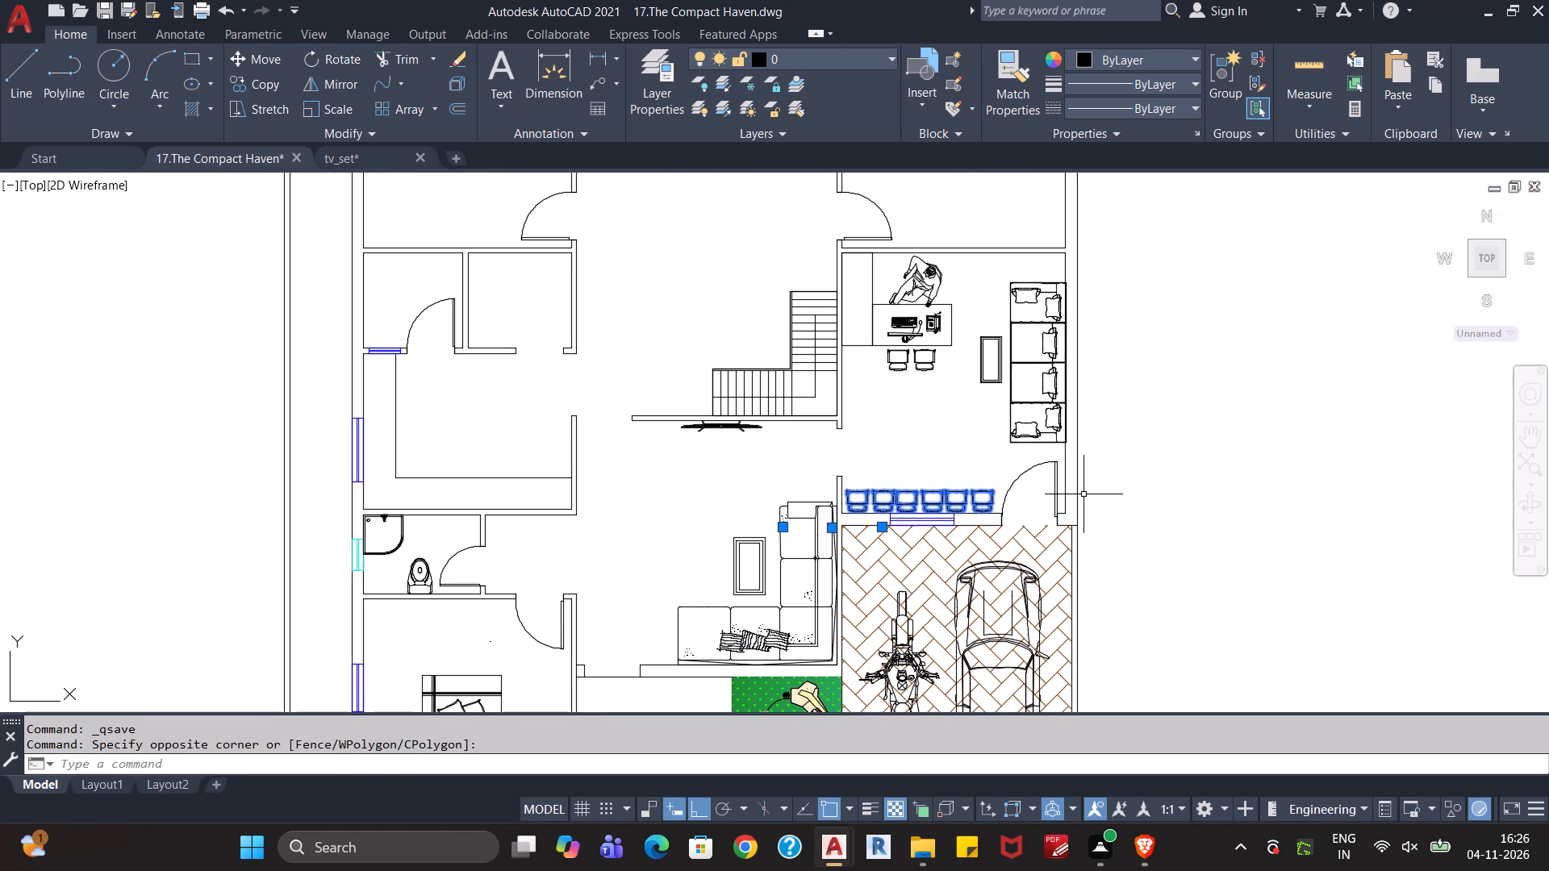
{"action": "key", "text": "Delete"}
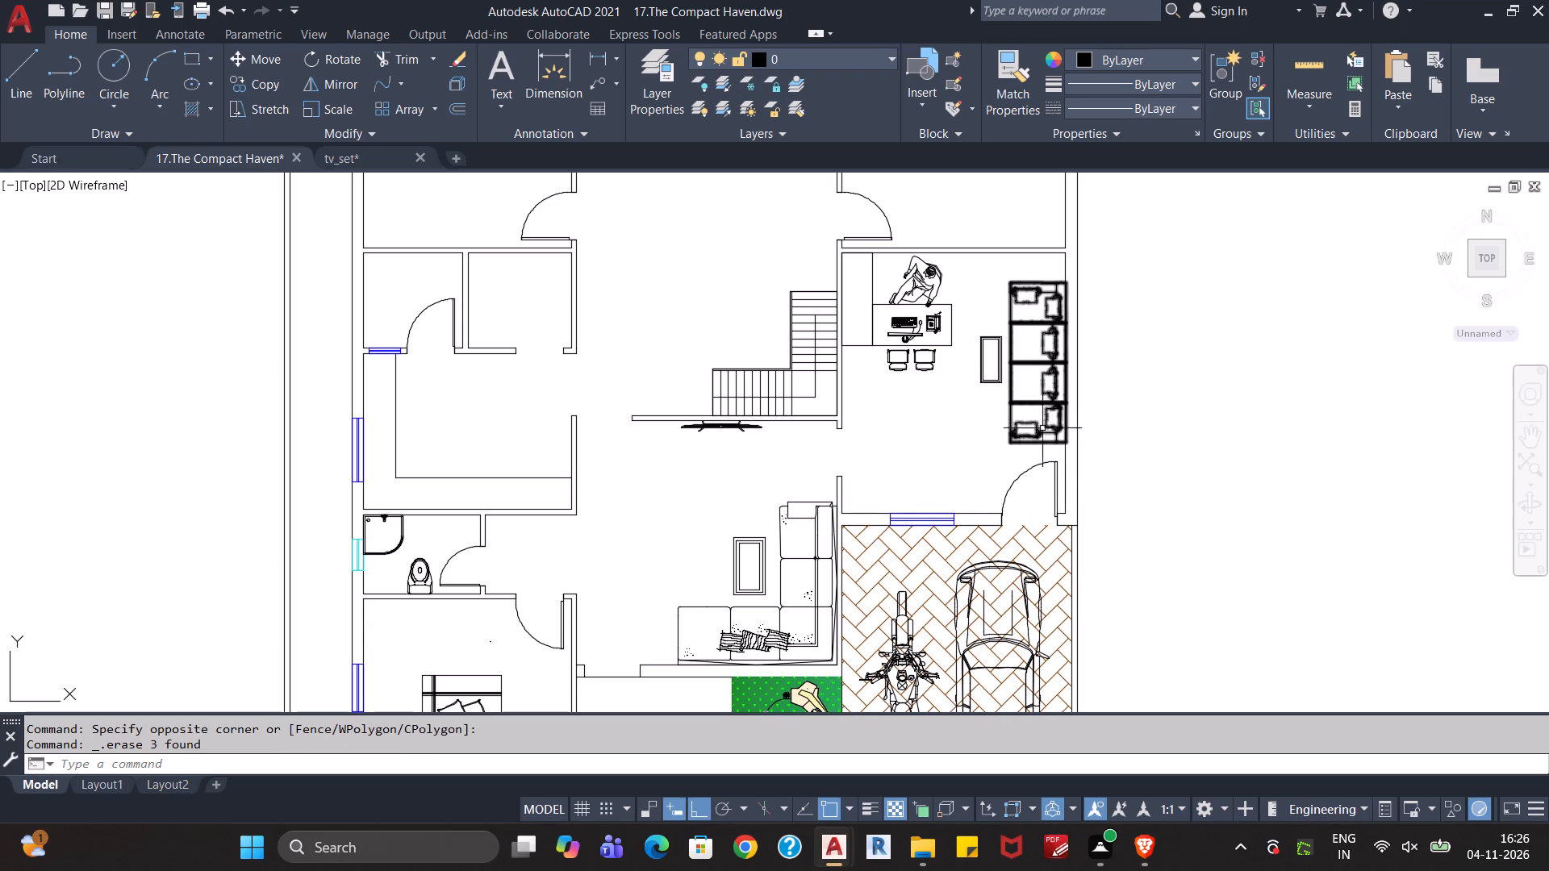
Copy the office's four-seater sofa and place the copy in the empty space beside the floor plan.
{"action": "left_click", "coordinate": [1046, 412]}
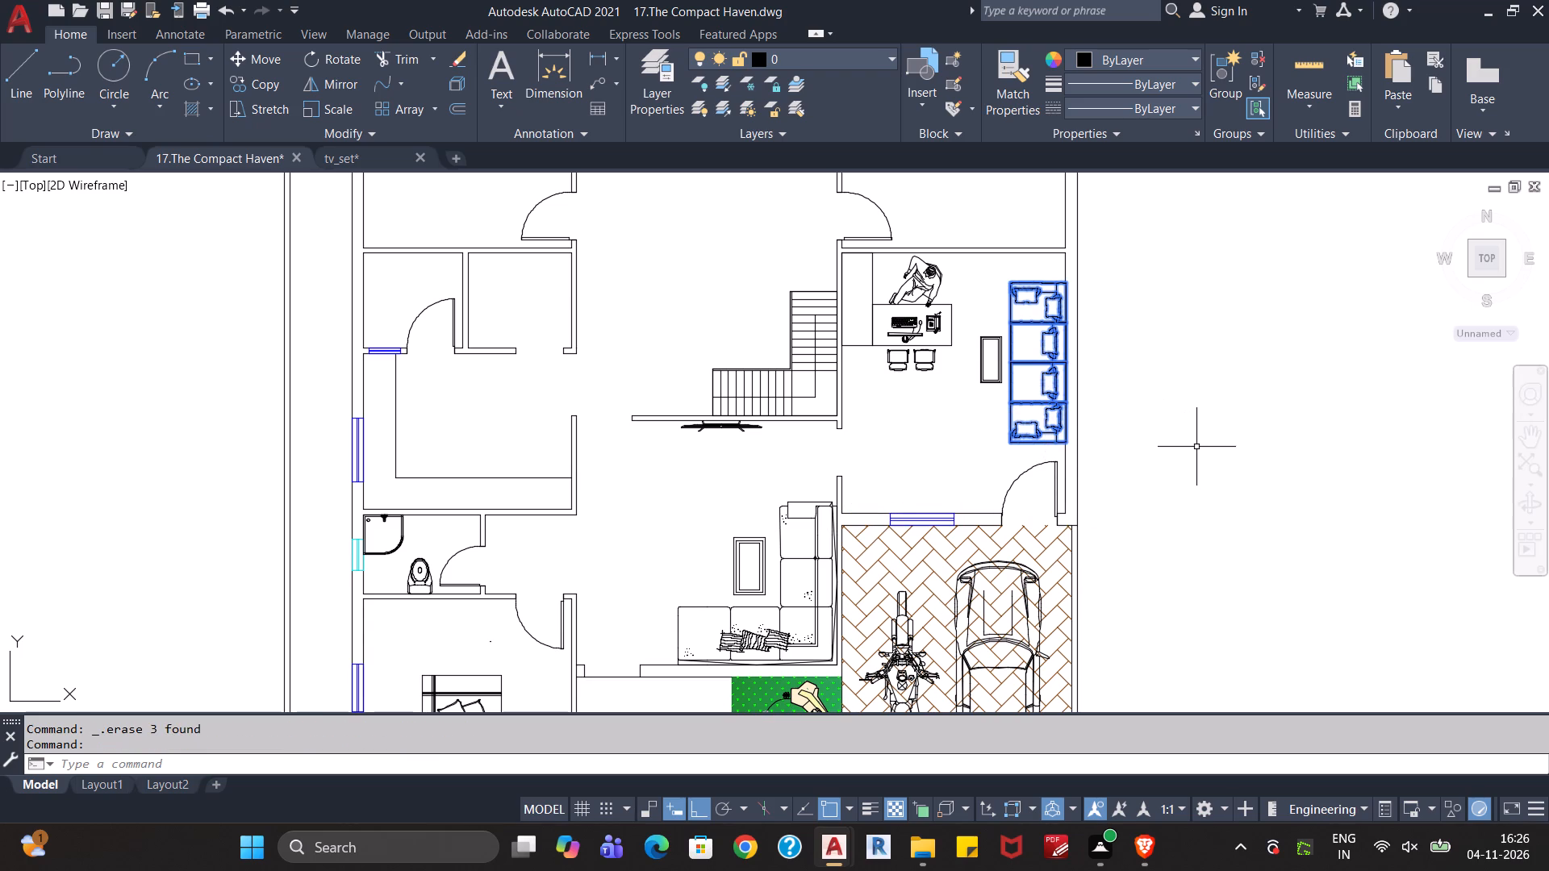
{"action": "key", "text": "ctrl+c"}
{"action": "key", "text": "ctrl+v"}
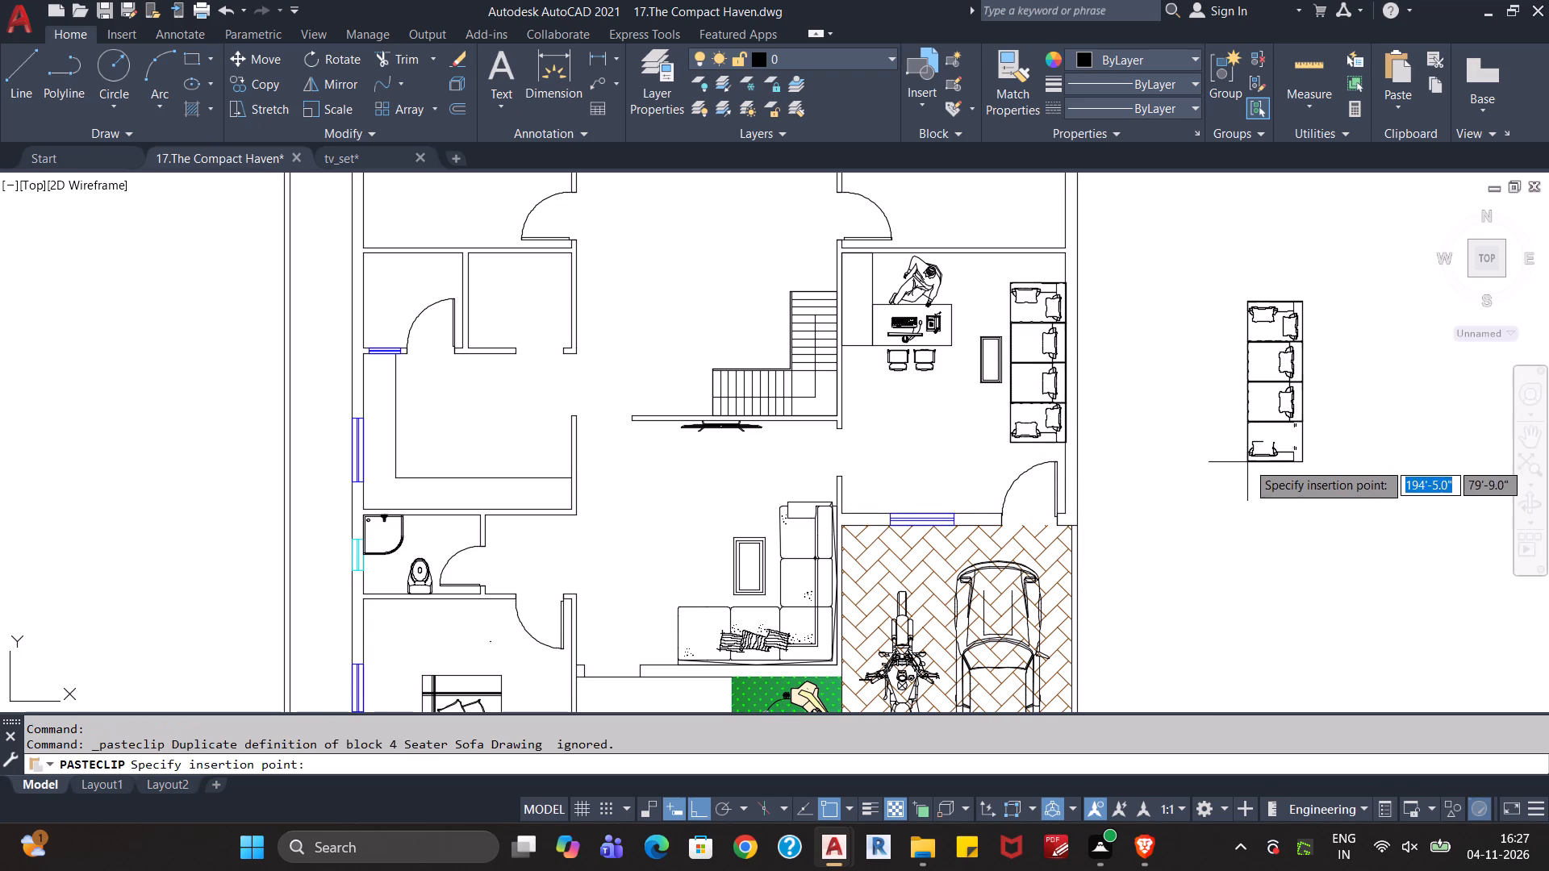
{"action": "left_click", "coordinate": [1247, 462]}
Rotate the copied four-seater sofa to 270° so its backrest faces the bottom of the plan.
{"action": "left_click", "coordinate": [1318, 277]}
{"action": "left_click", "coordinate": [1236, 556]}
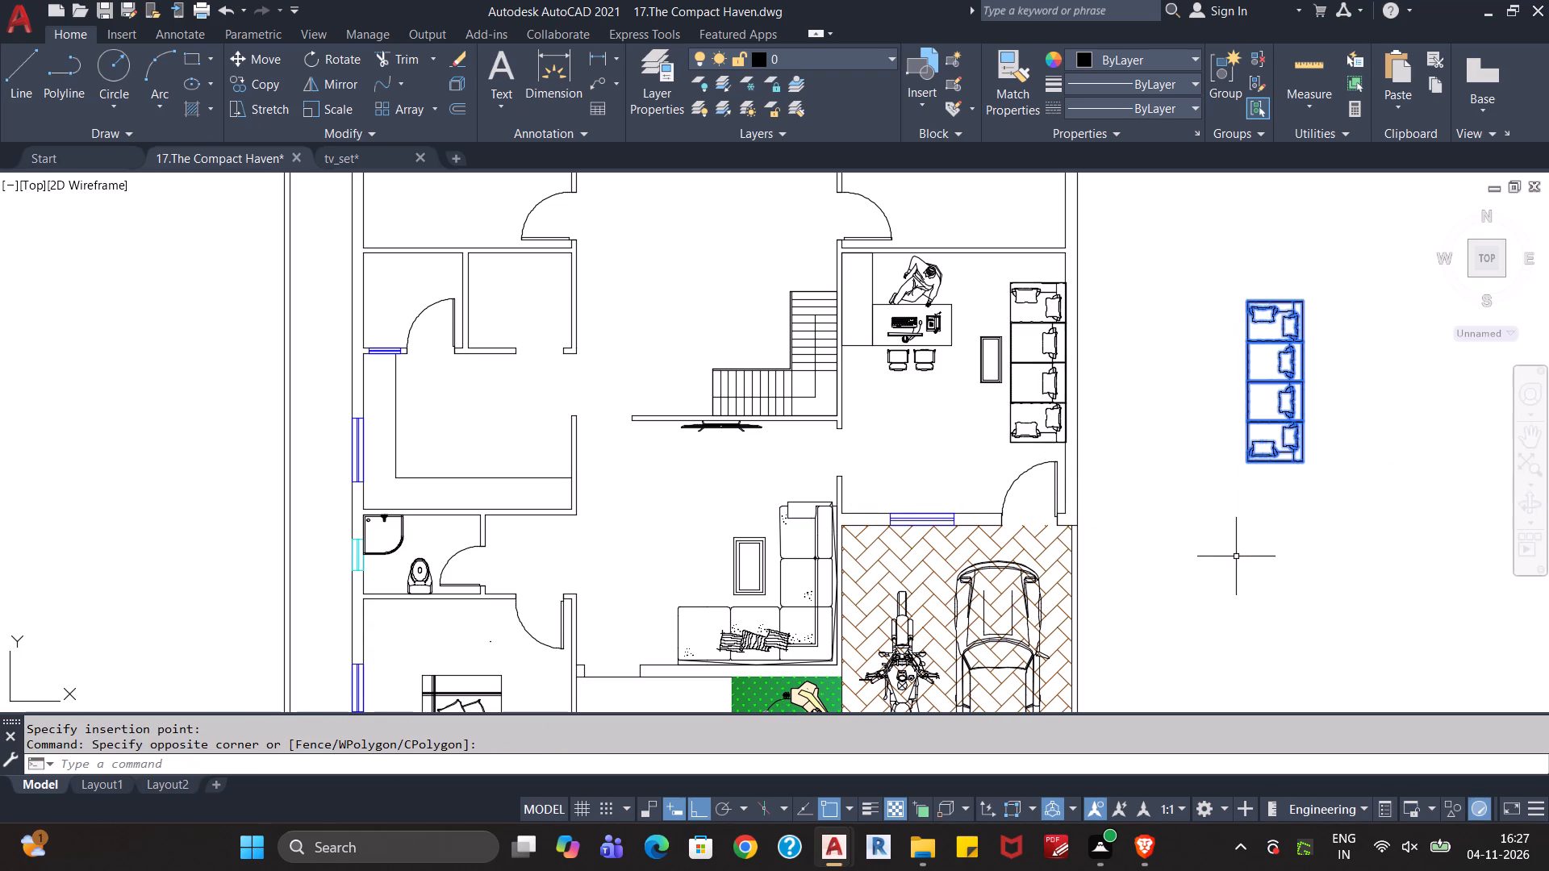
{"action": "type", "text": "ro"}
{"action": "key", "text": "Return"}
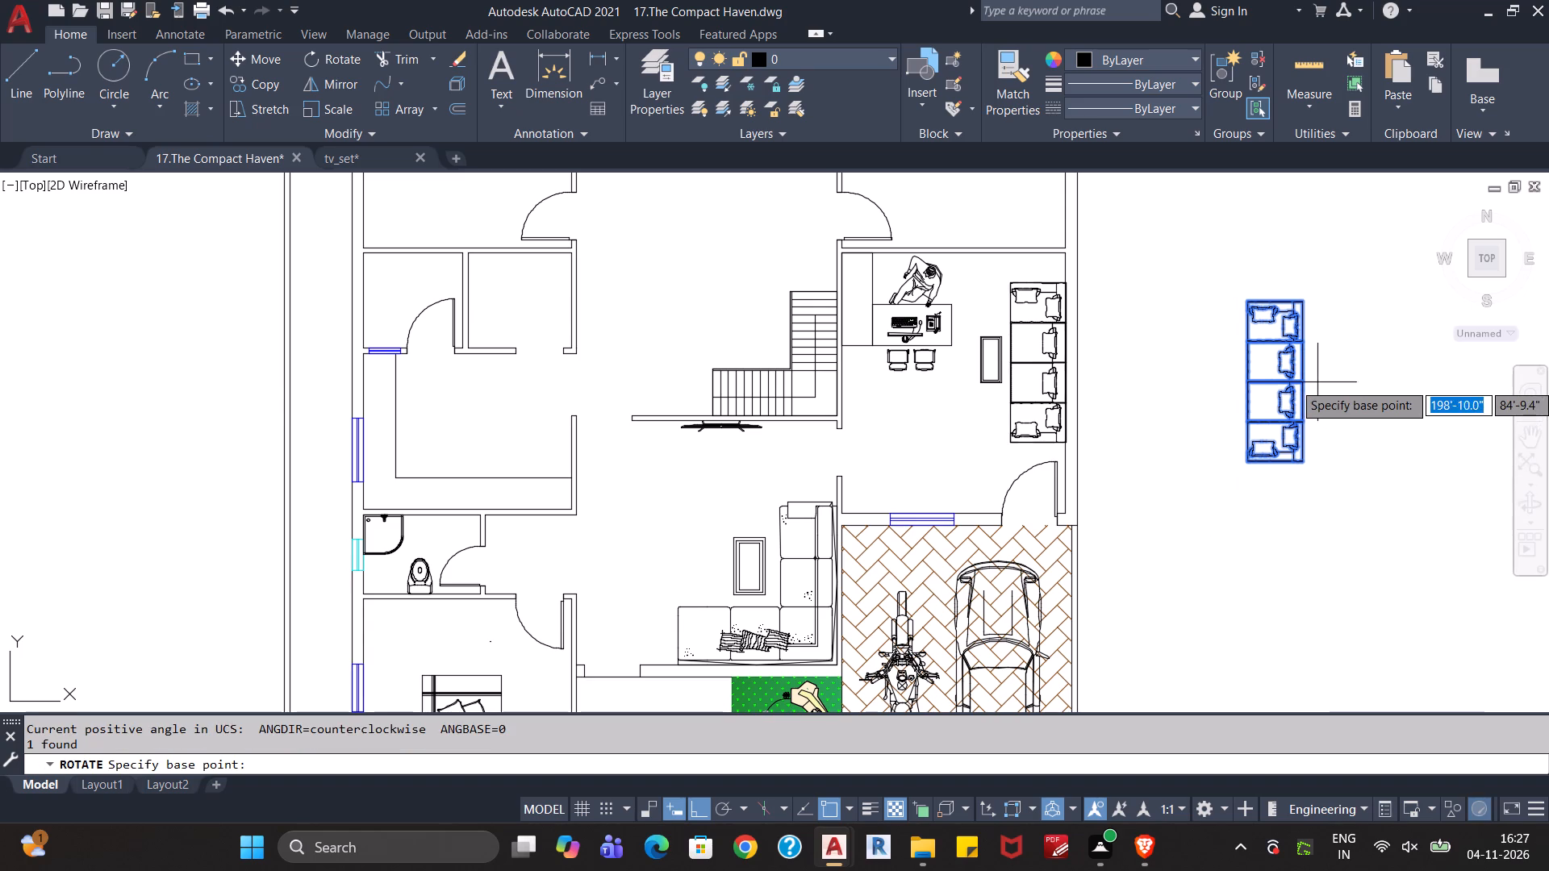
{"action": "left_click", "coordinate": [1309, 382]}
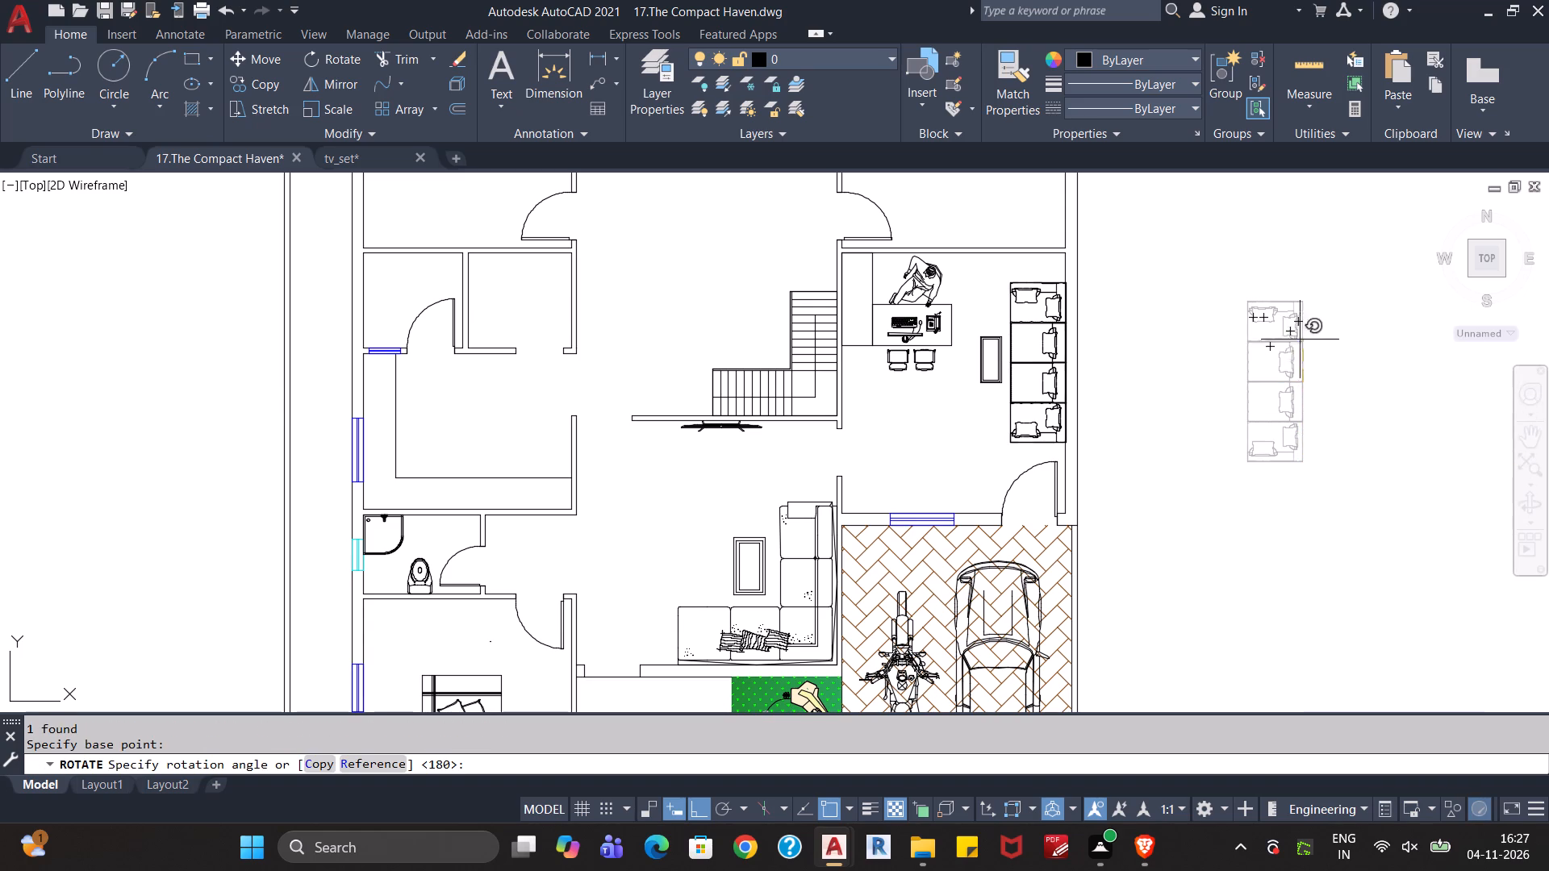
{"action": "left_click", "coordinate": [1246, 542]}
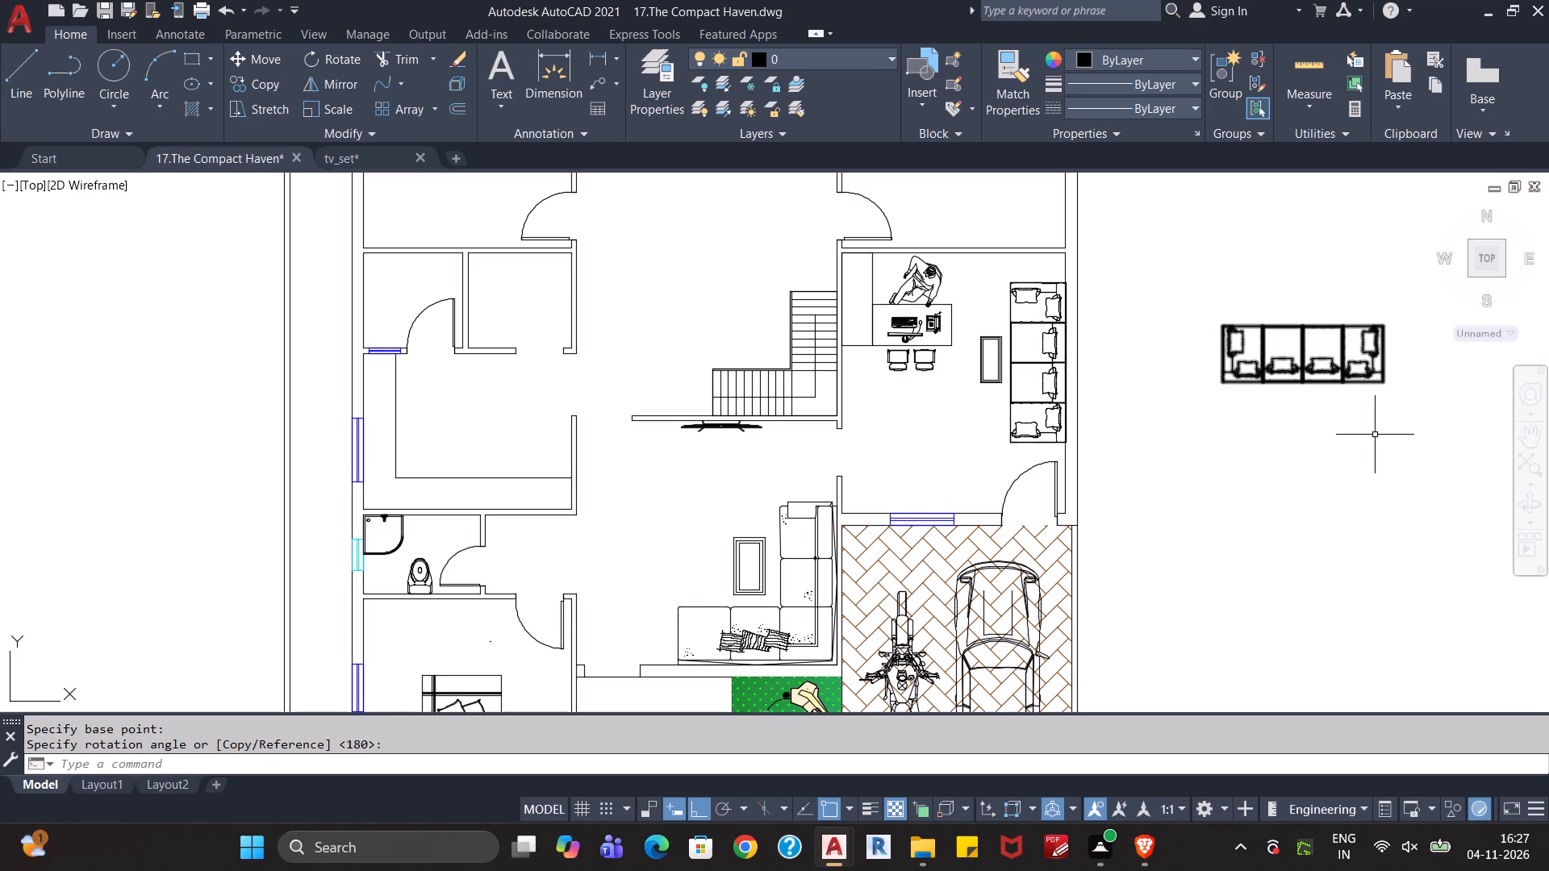
Move the rotated sofa into the office, against the window wall from the inner corner up to the entrance door.
{"action": "middle_click_drag", "start_coordinate": [1375, 435], "coordinate": [1315, 487]}
{"action": "left_click", "coordinate": [1363, 323]}
{"action": "left_click", "coordinate": [1125, 512]}
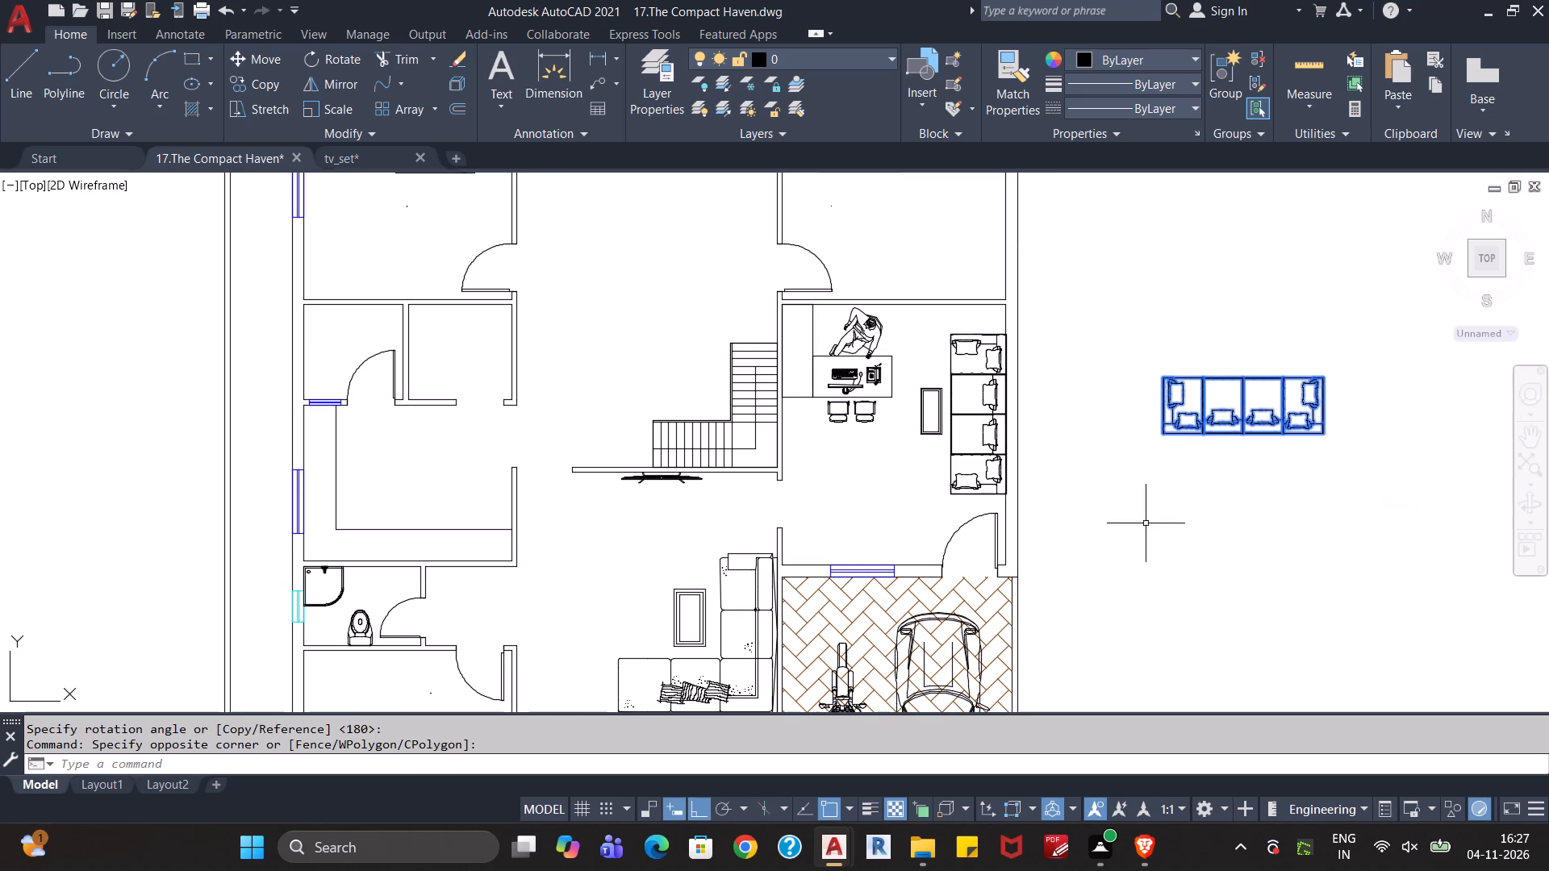
{"action": "key", "text": "ctrl+x"}
{"action": "key", "text": "ctrl+v"}
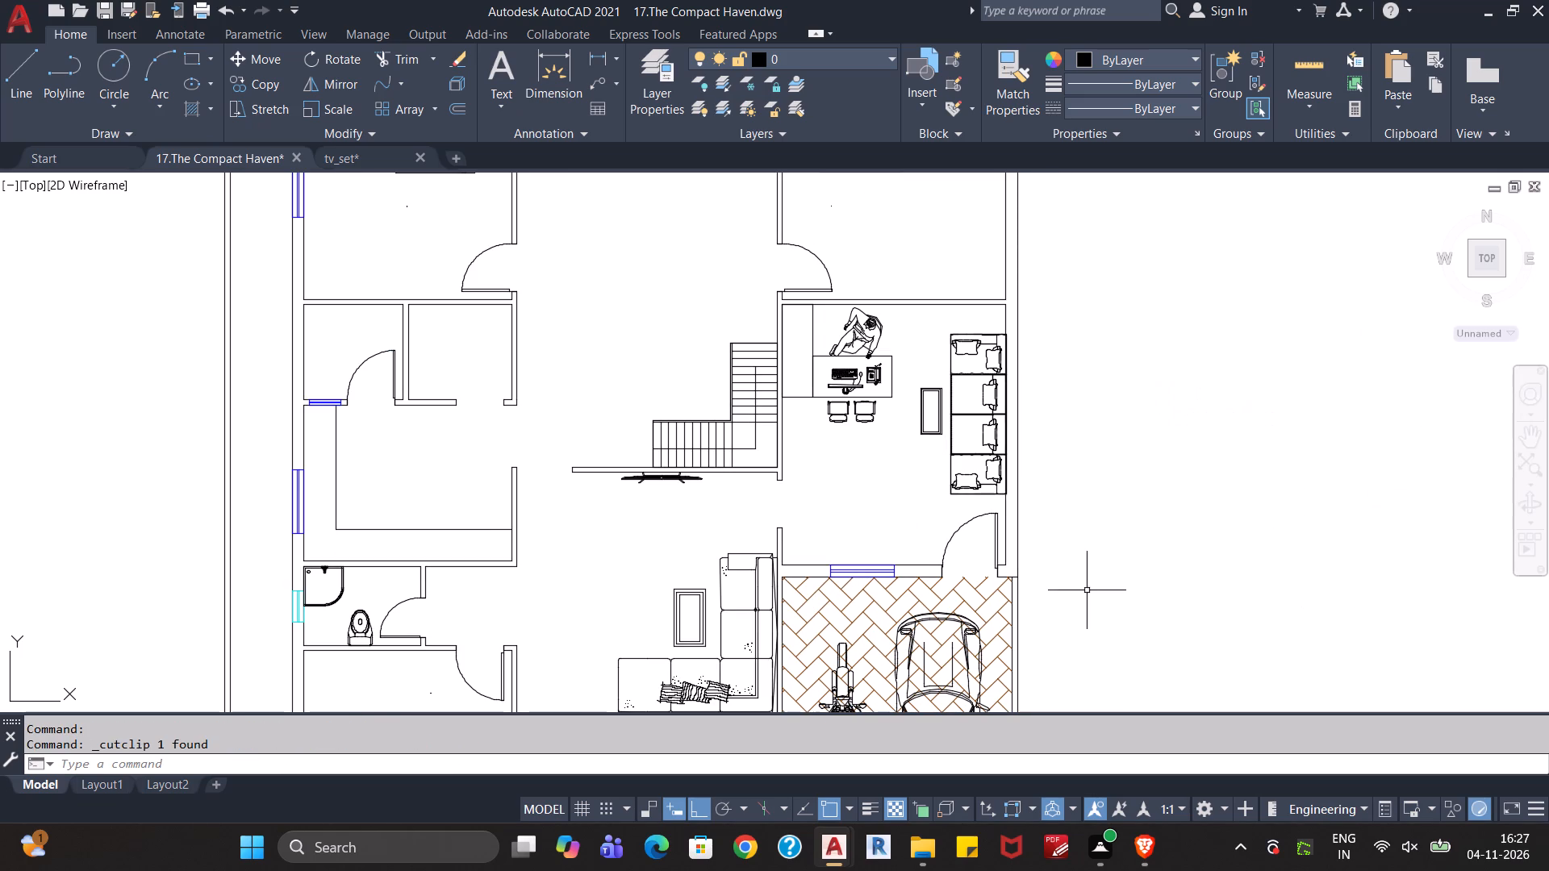
{"action": "left_click", "coordinate": [786, 562]}
{"action": "scroll", "coordinate": [980, 568], "scroll_direction": "up", "scroll_amount": 3}
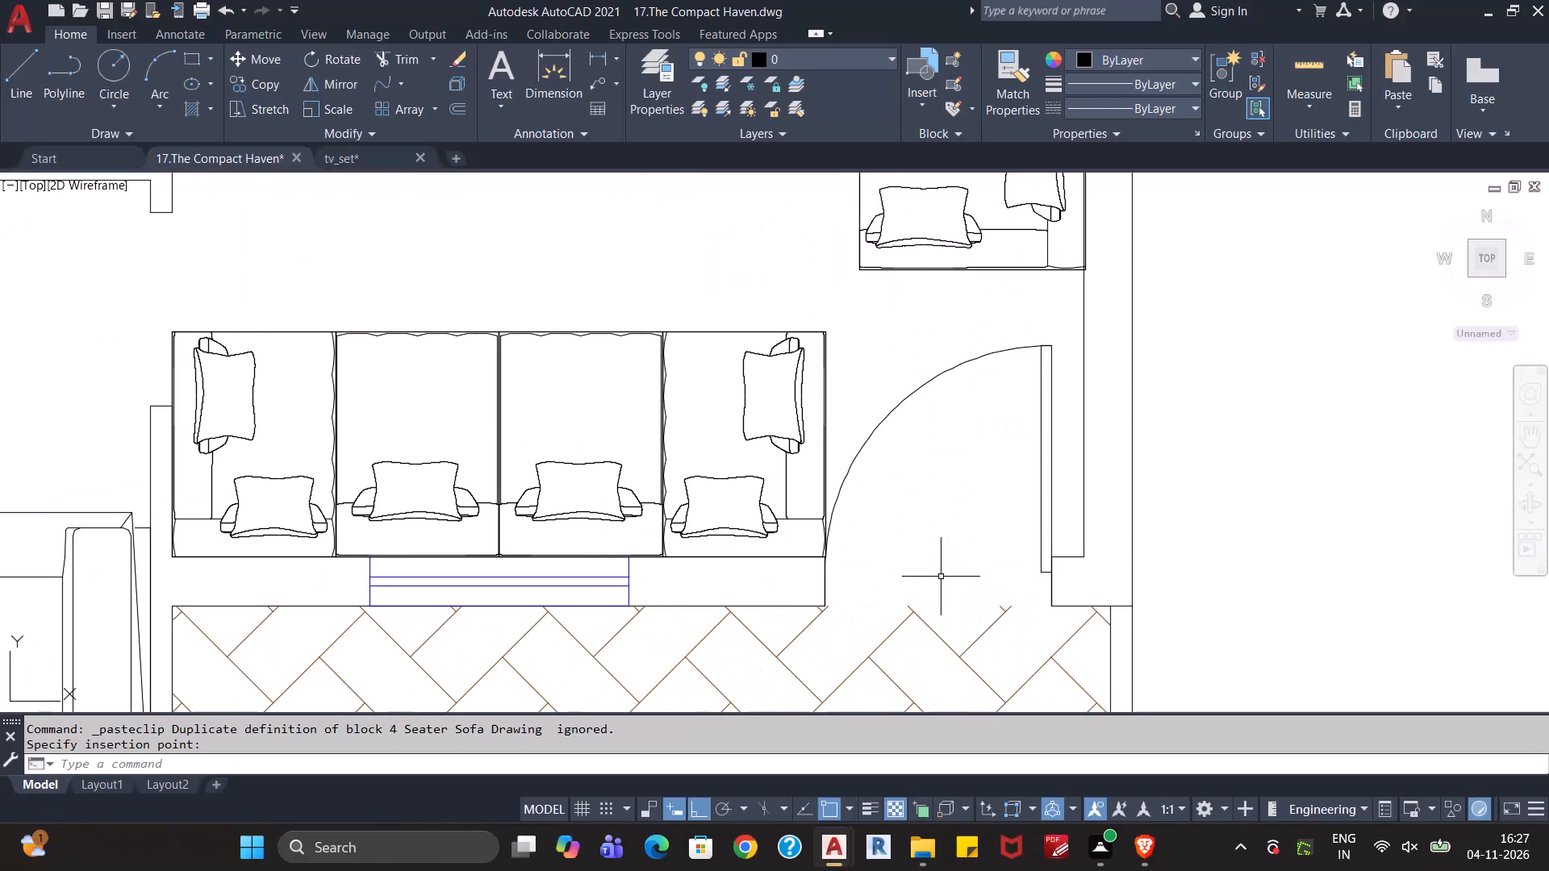
{"action": "scroll", "coordinate": [921, 581], "scroll_direction": "down", "scroll_amount": 1}
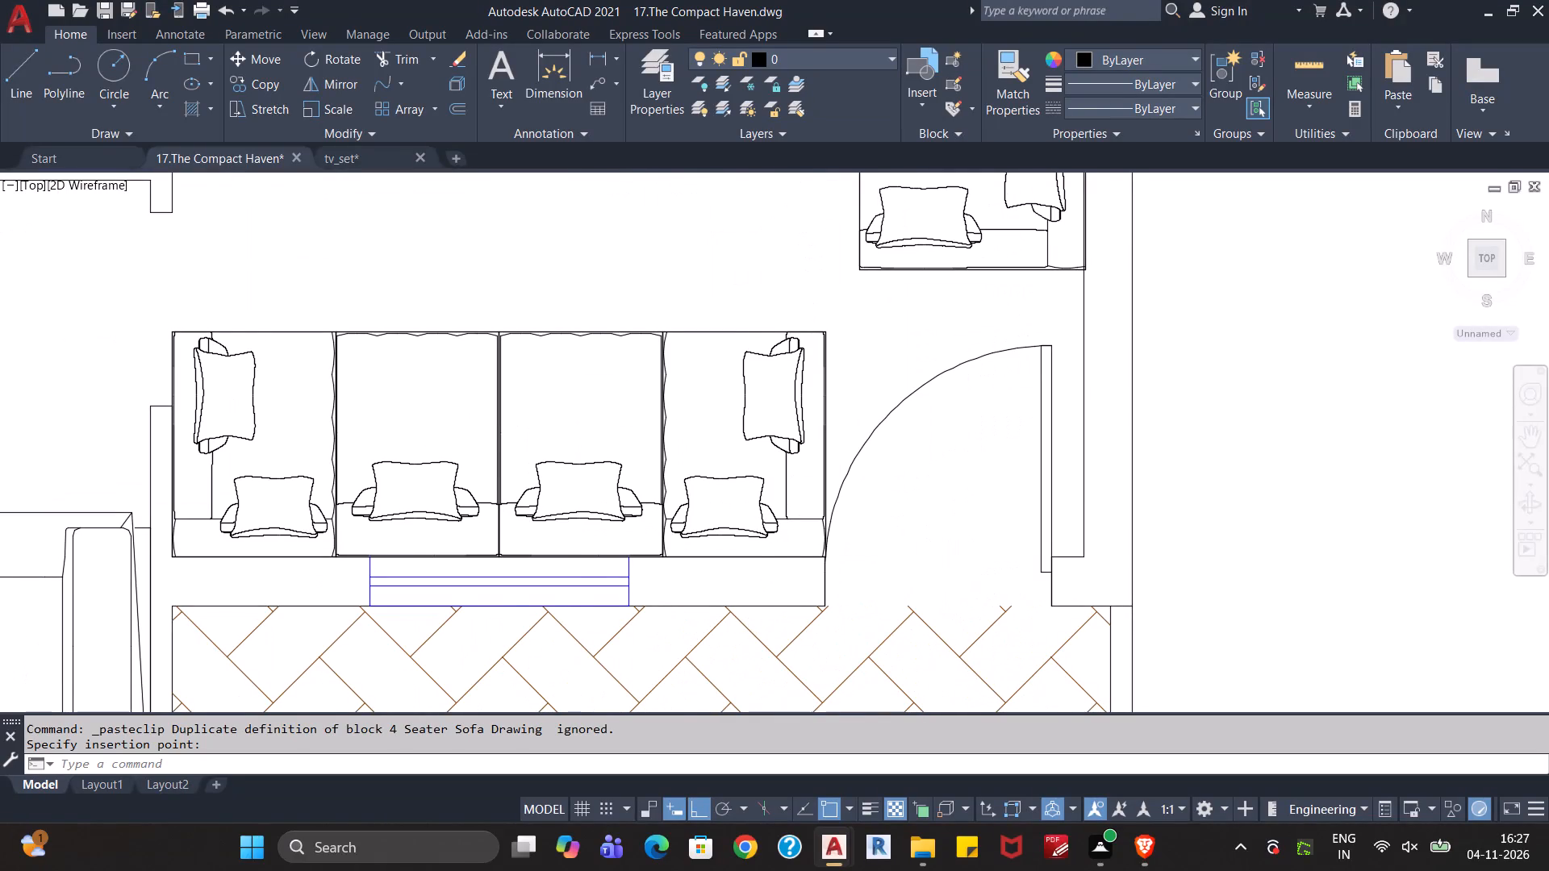
{"action": "scroll", "coordinate": [921, 581], "scroll_direction": "down", "scroll_amount": 2}
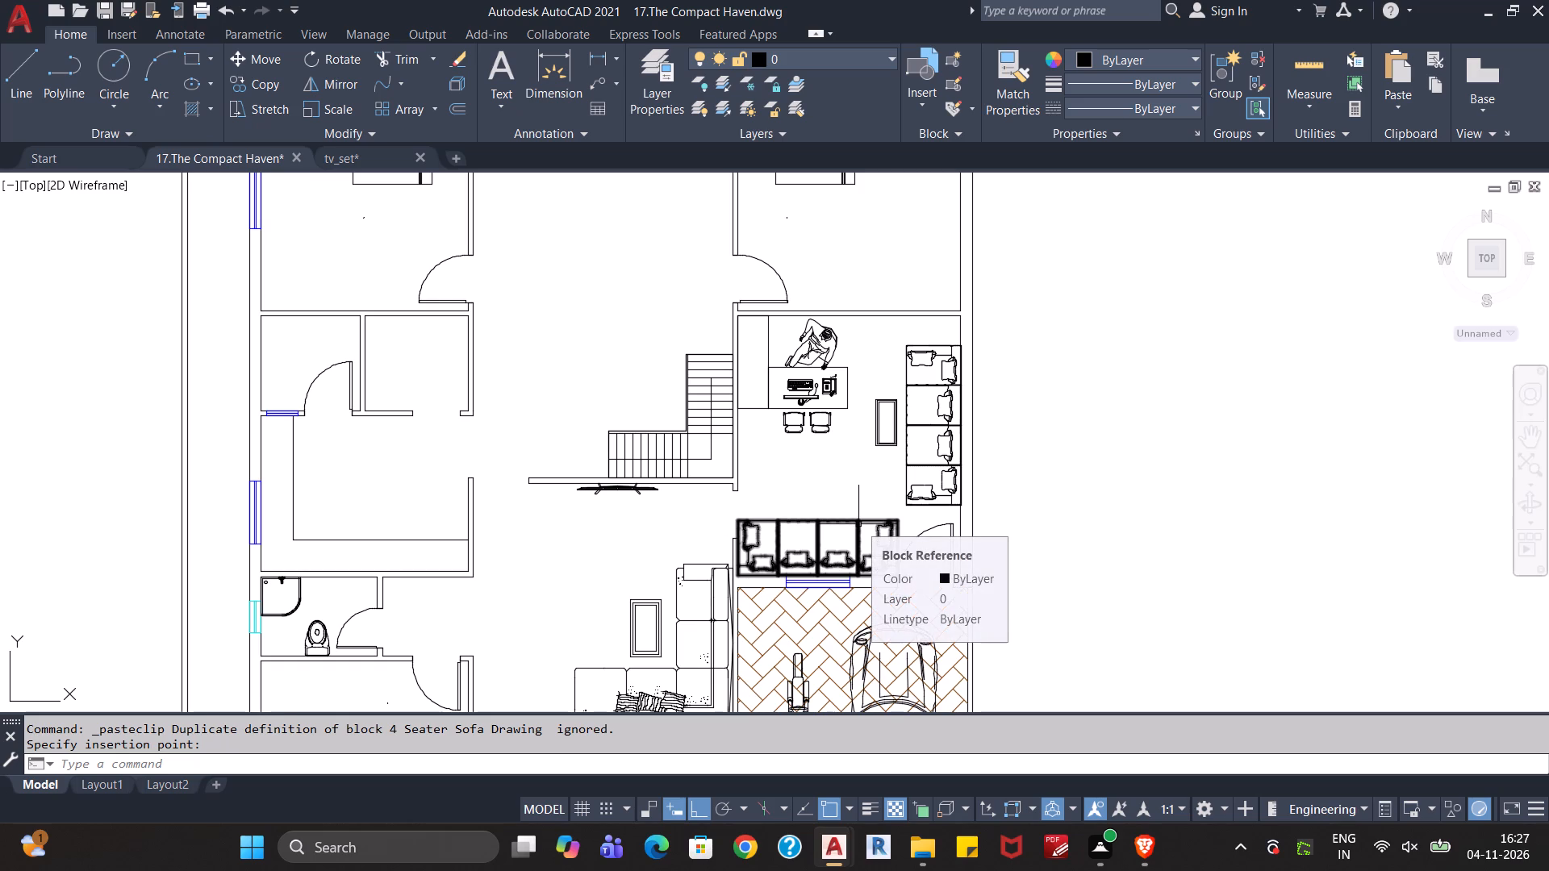
Cut the sofa from the office's window wall and paste it into empty space in the tv_set drawing.
{"action": "double_click", "coordinate": [858, 523]}
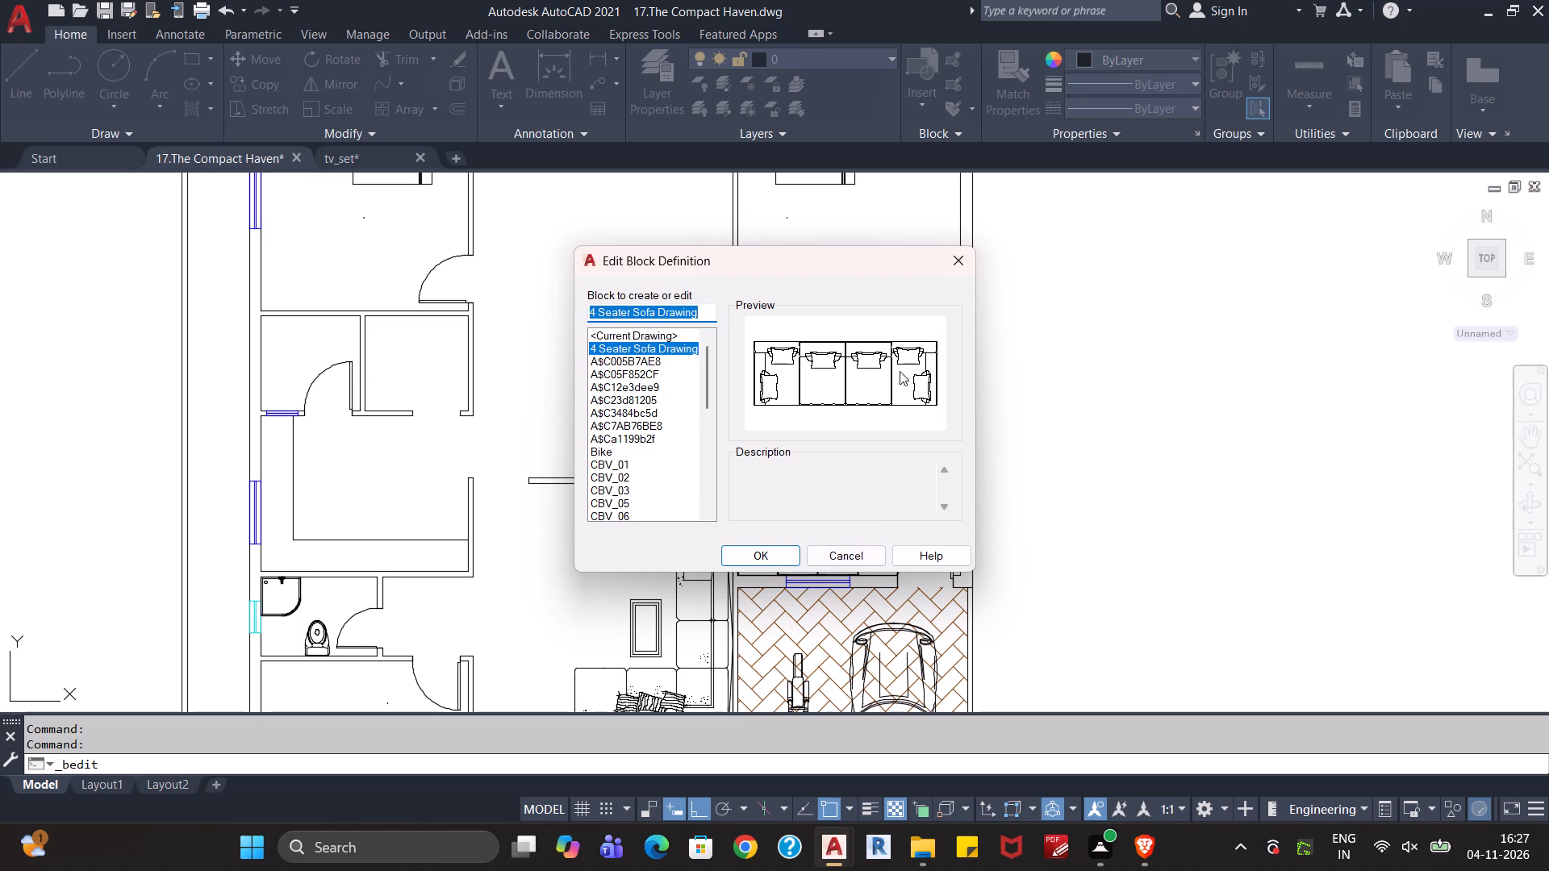
{"action": "left_click", "coordinate": [958, 263]}
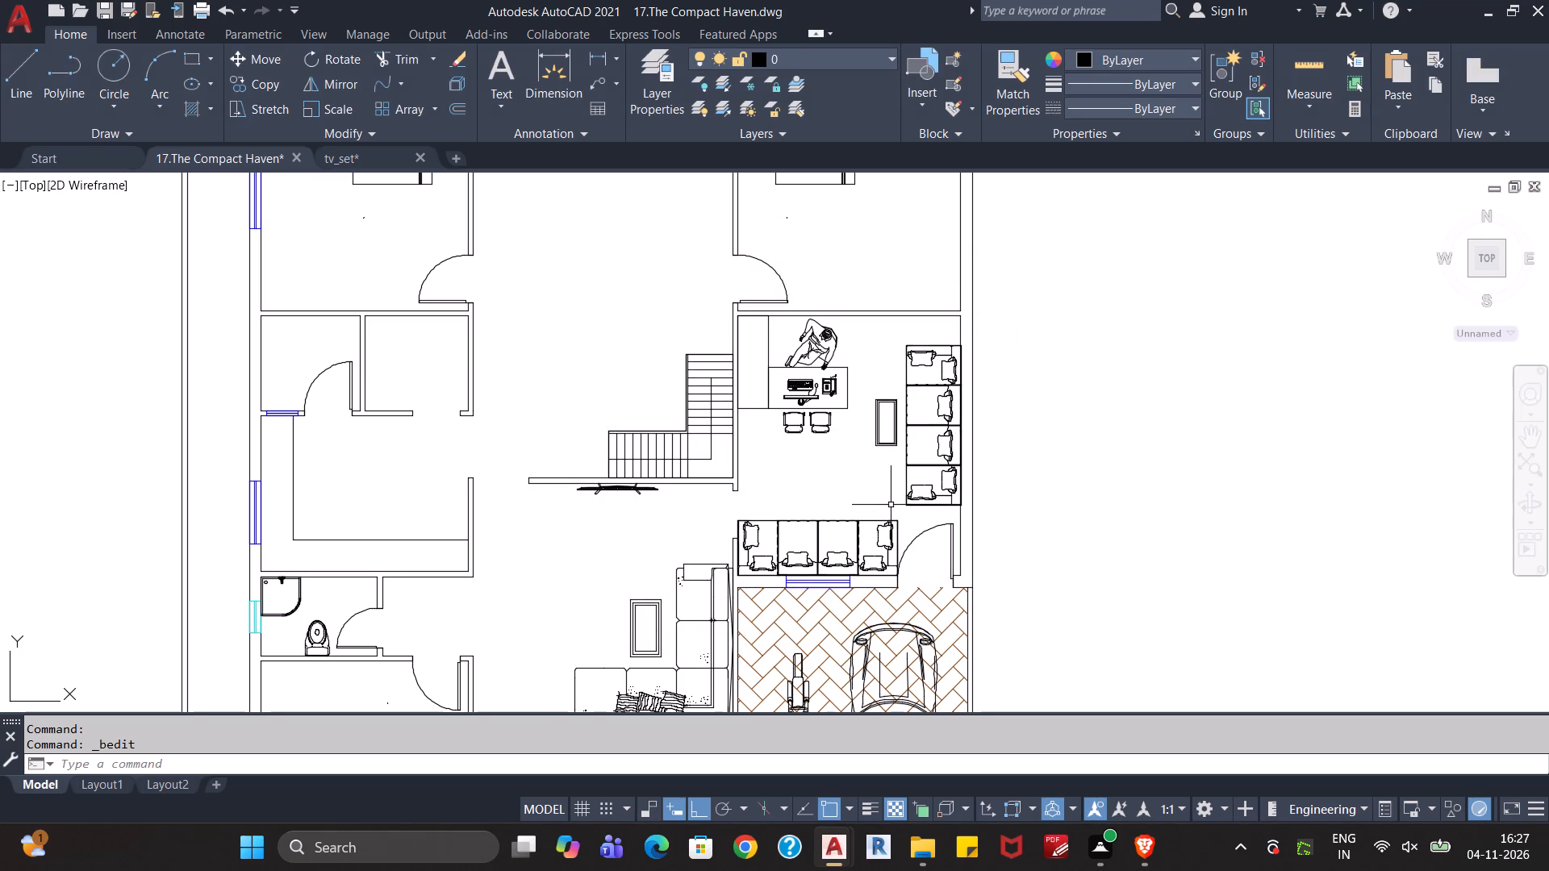
{"action": "left_click", "coordinate": [858, 530]}
{"action": "key", "text": "ctrl+x"}
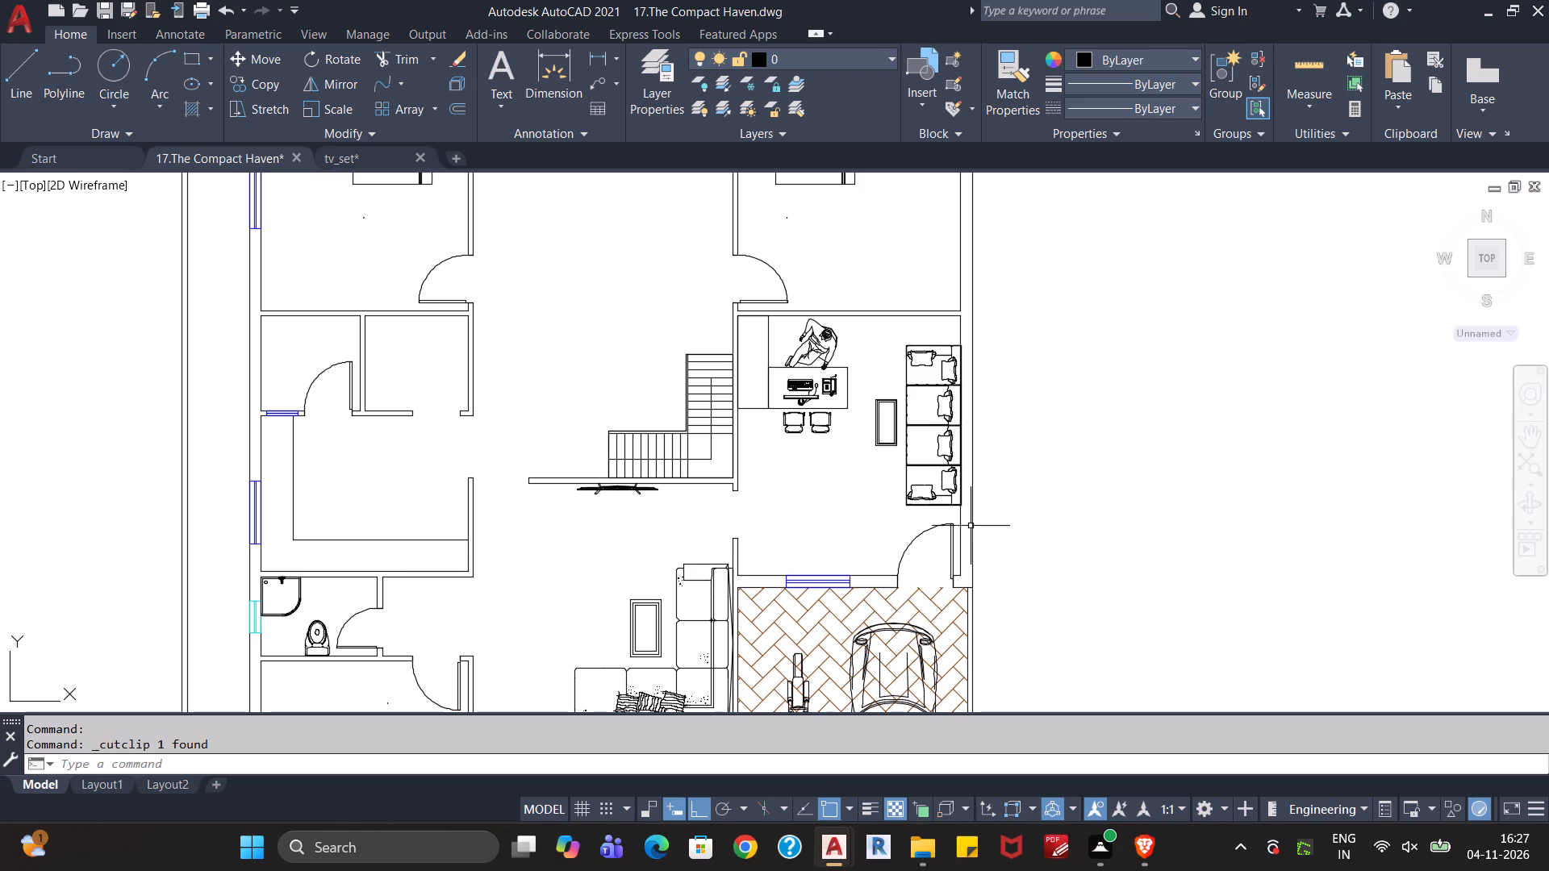
{"action": "left_click", "coordinate": [382, 163]}
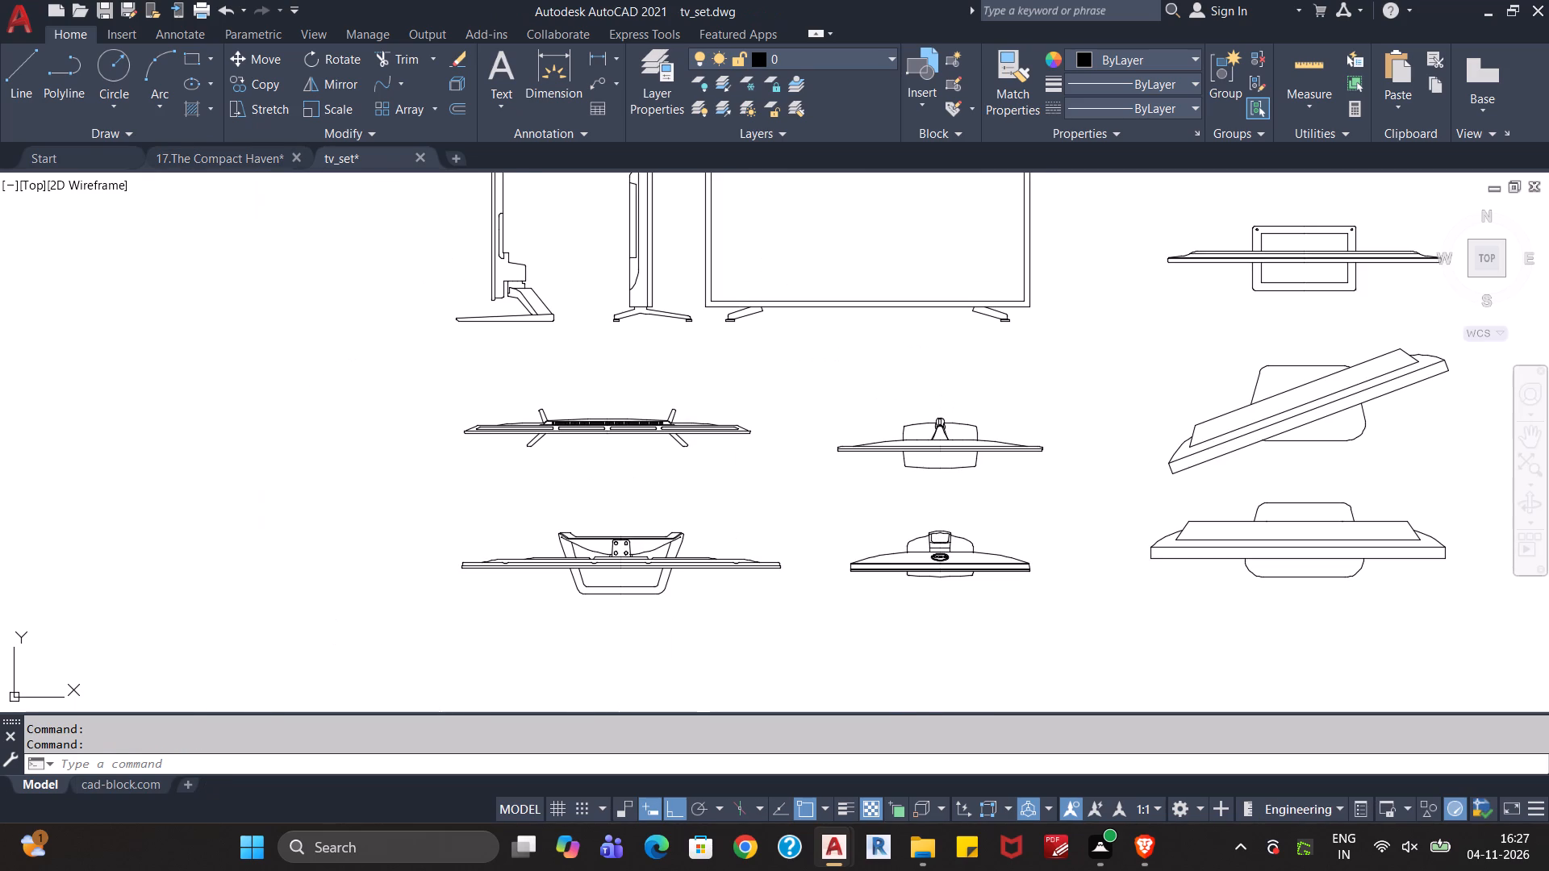
{"action": "middle_click_drag", "start_coordinate": [835, 423], "coordinate": [440, 439]}
{"action": "scroll", "coordinate": [421, 439], "scroll_direction": "down", "scroll_amount": 4}
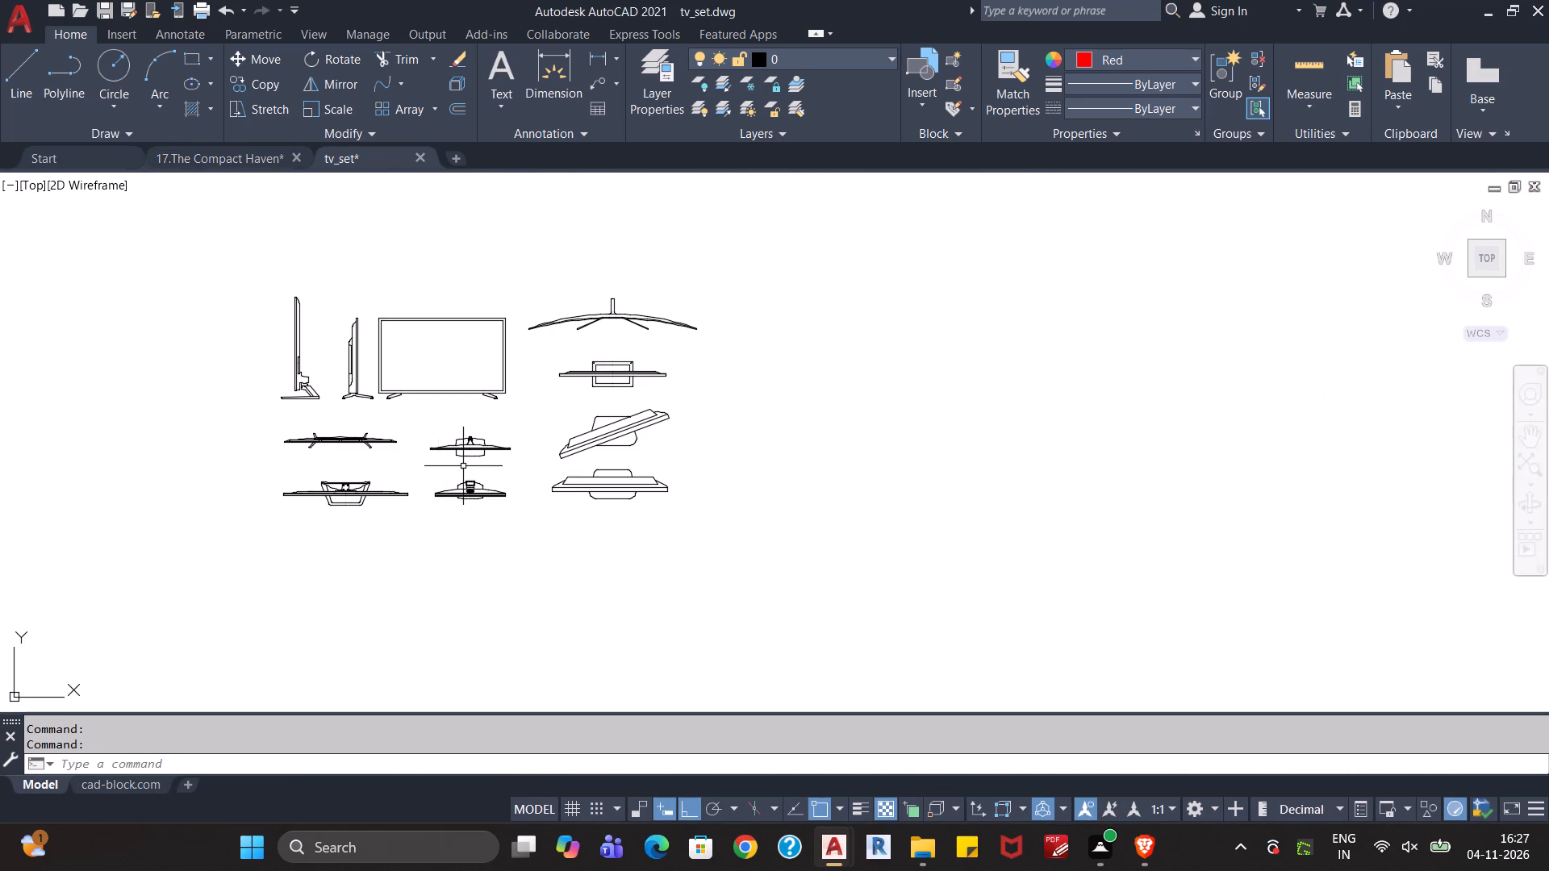
{"action": "middle_click_drag", "start_coordinate": [927, 461], "coordinate": [519, 481]}
{"action": "key", "text": "ctrl+v"}
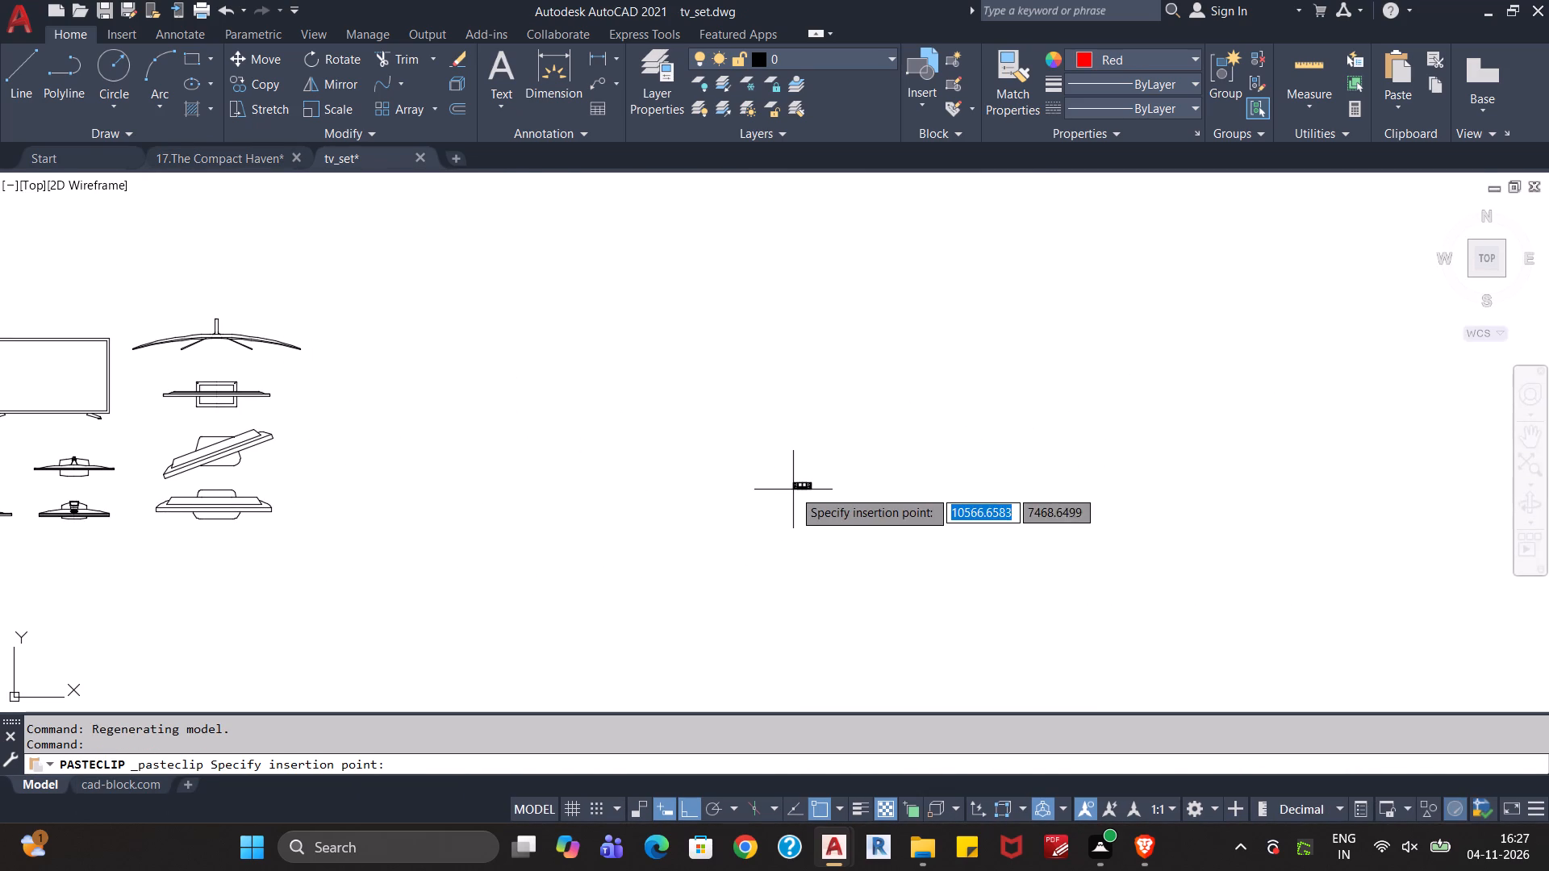
{"action": "left_click", "coordinate": [797, 483]}
In the 4 Seater Sofa Drawing block definition, stretch the front seat edge about 15 units toward the backrest.
{"action": "double_click", "coordinate": [800, 480]}
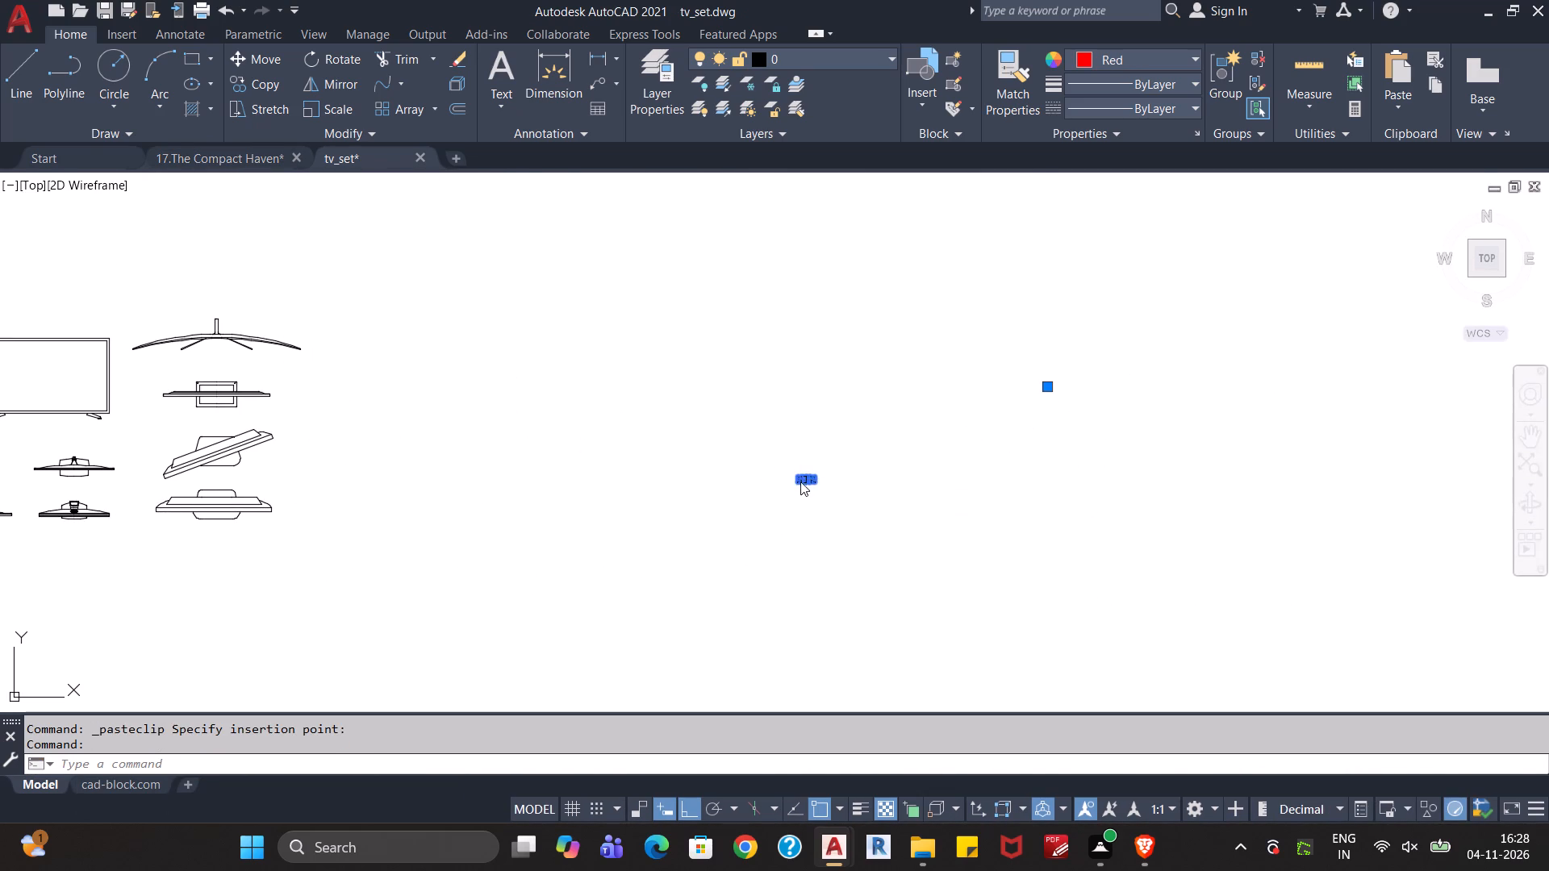
{"action": "left_click", "coordinate": [754, 556]}
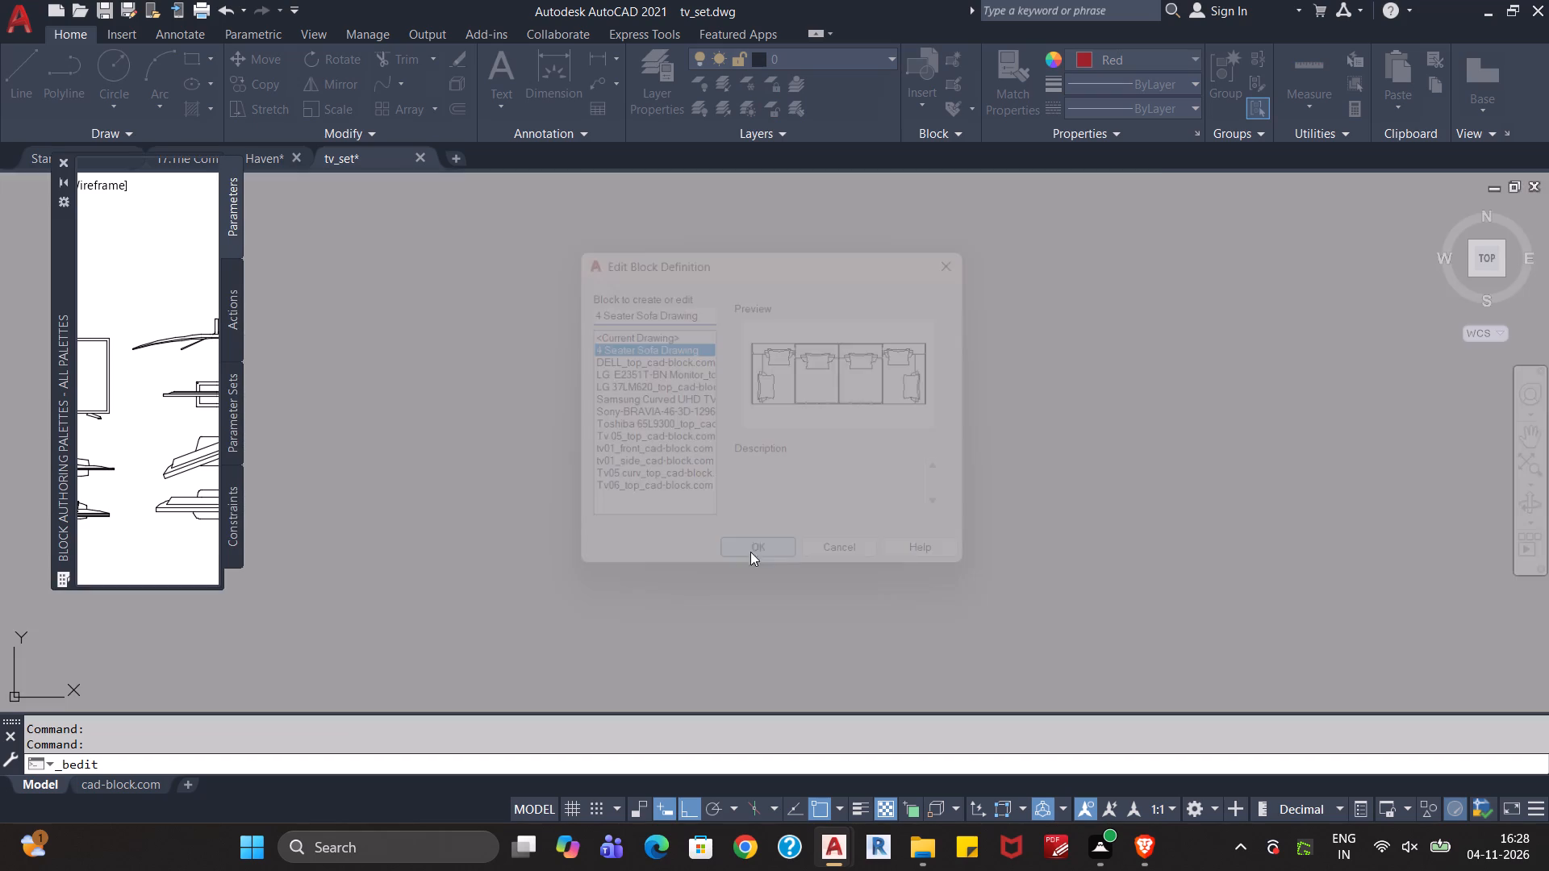
{"action": "scroll", "coordinate": [773, 500], "scroll_direction": "down", "scroll_amount": 2}
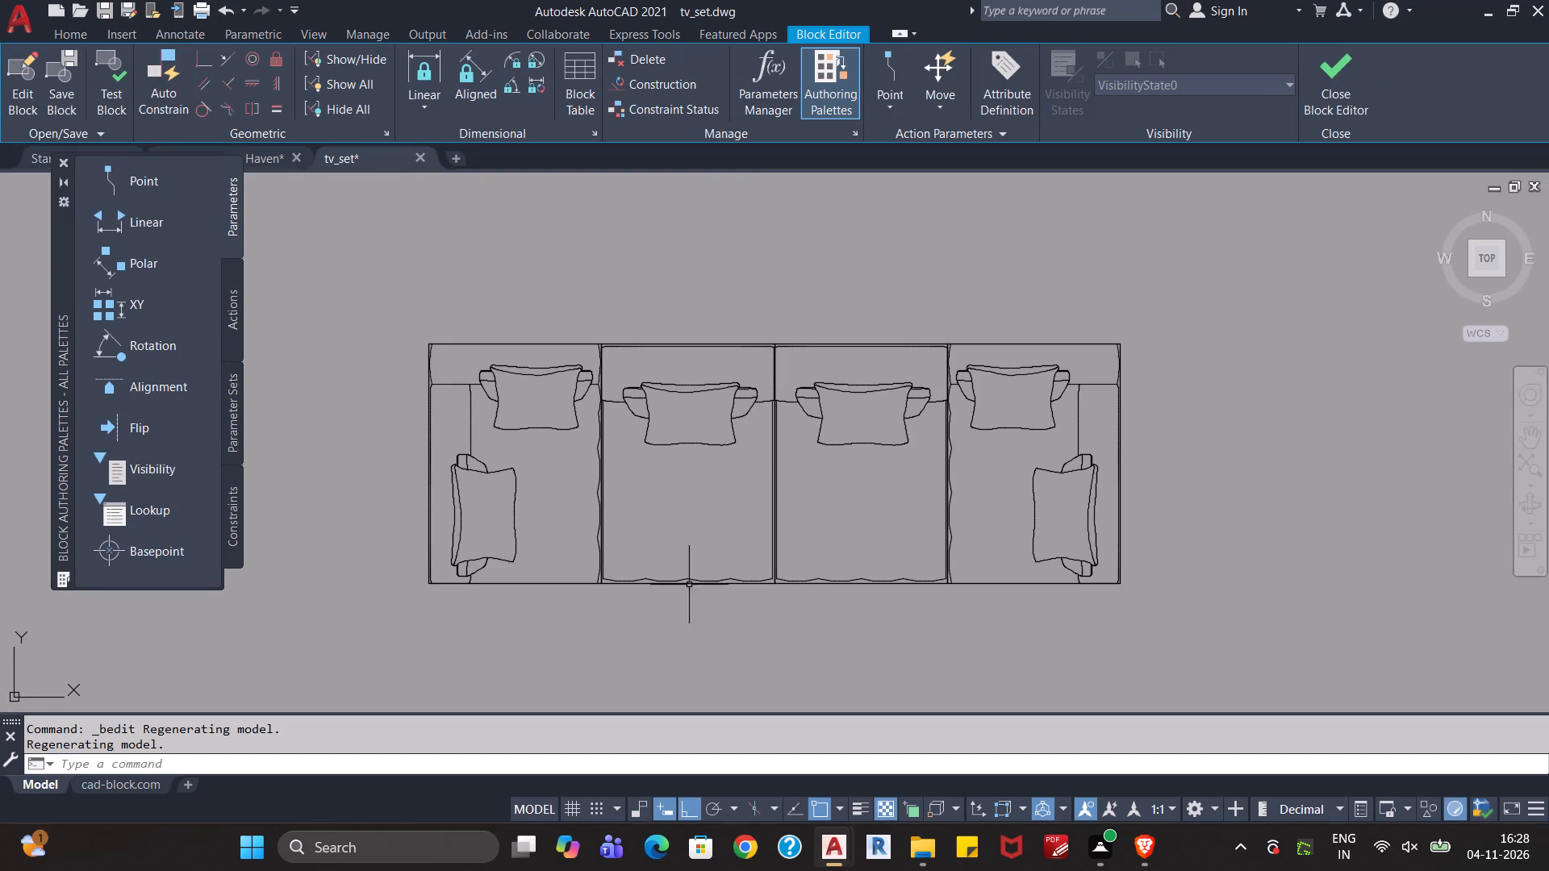
{"action": "left_click", "coordinate": [1174, 494]}
{"action": "left_click", "coordinate": [353, 615]}
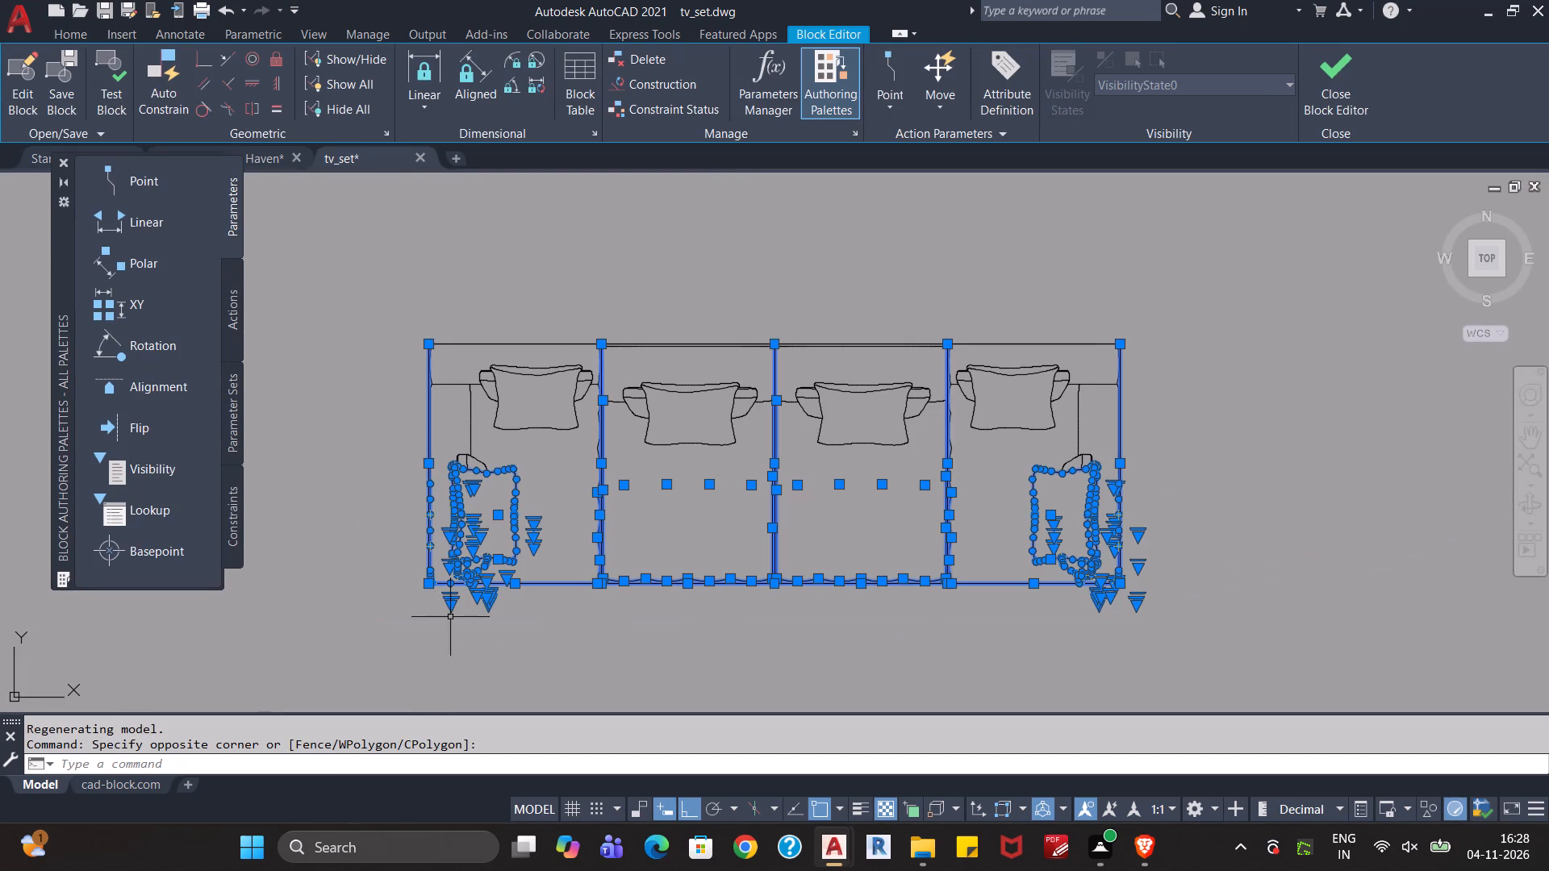
{"action": "type", "text": "st"}
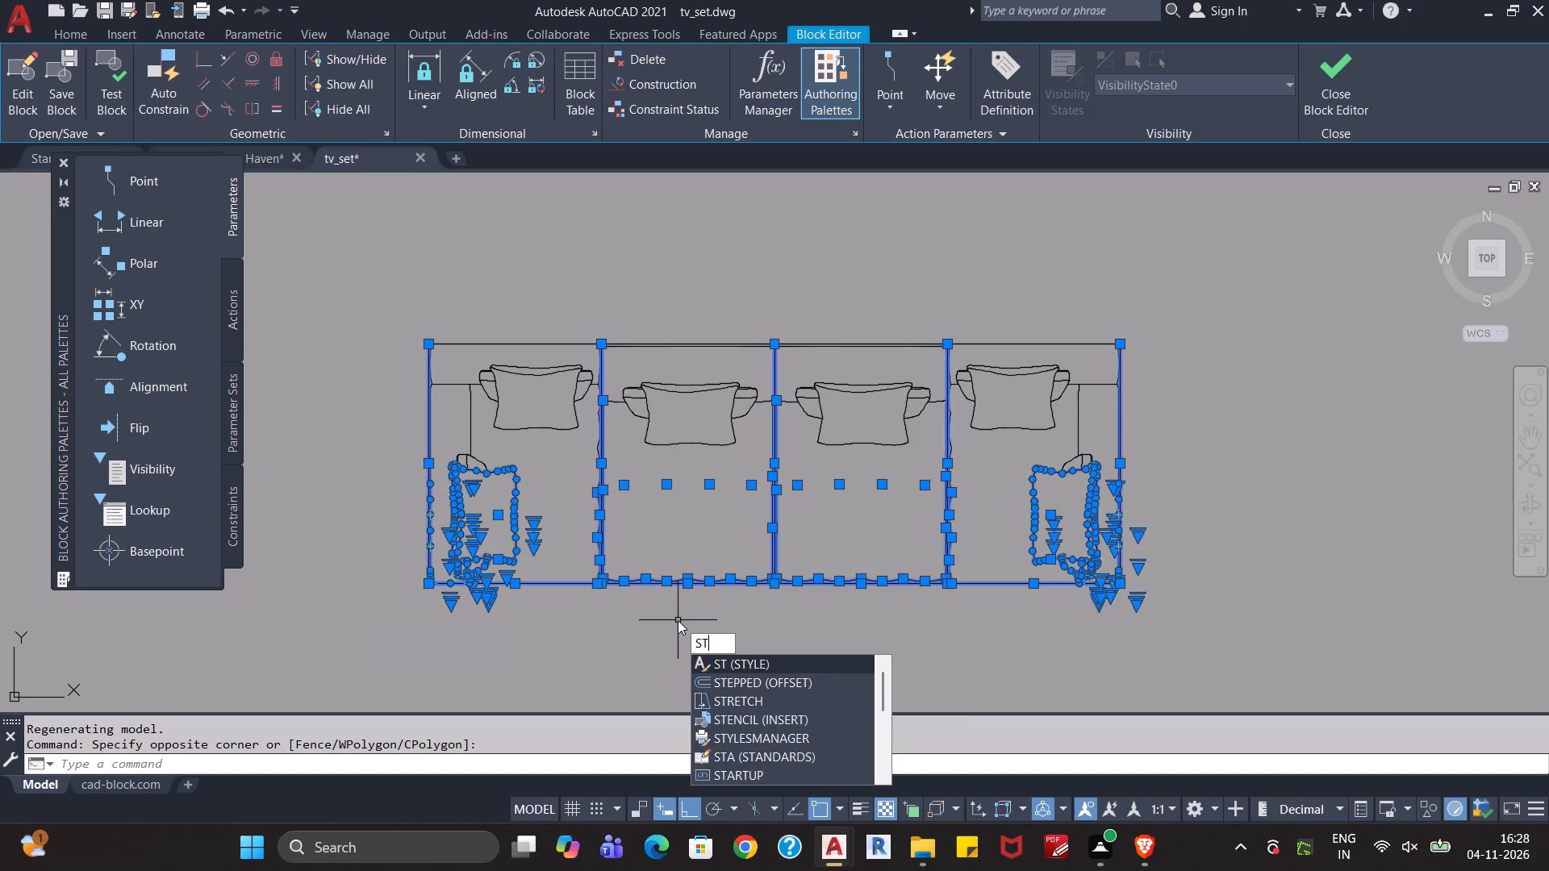
{"action": "left_click", "coordinate": [718, 698]}
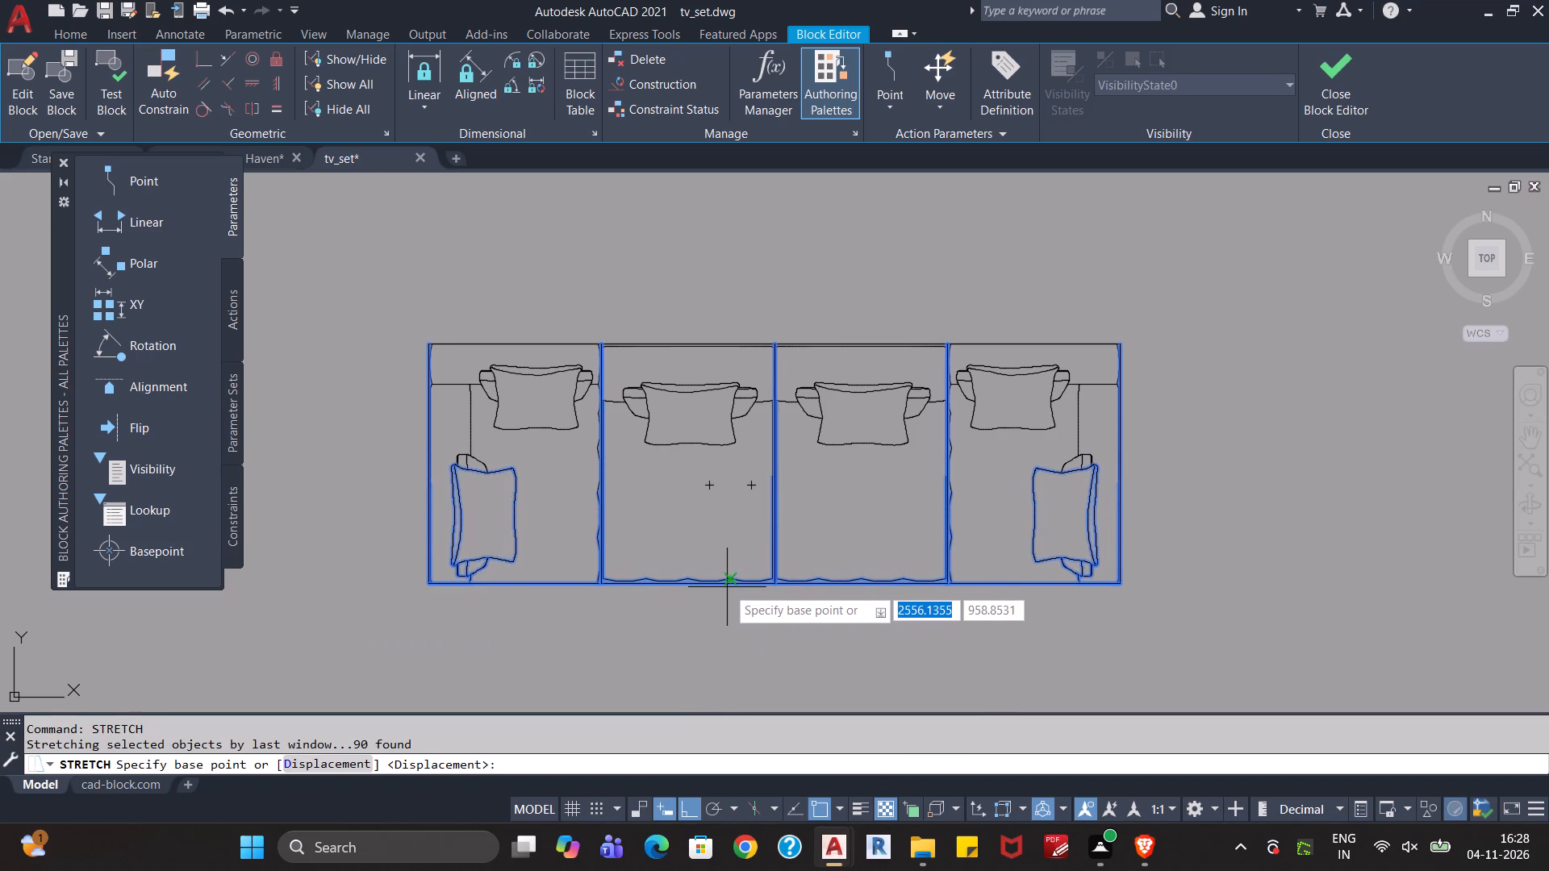
{"action": "left_click", "coordinate": [727, 587]}
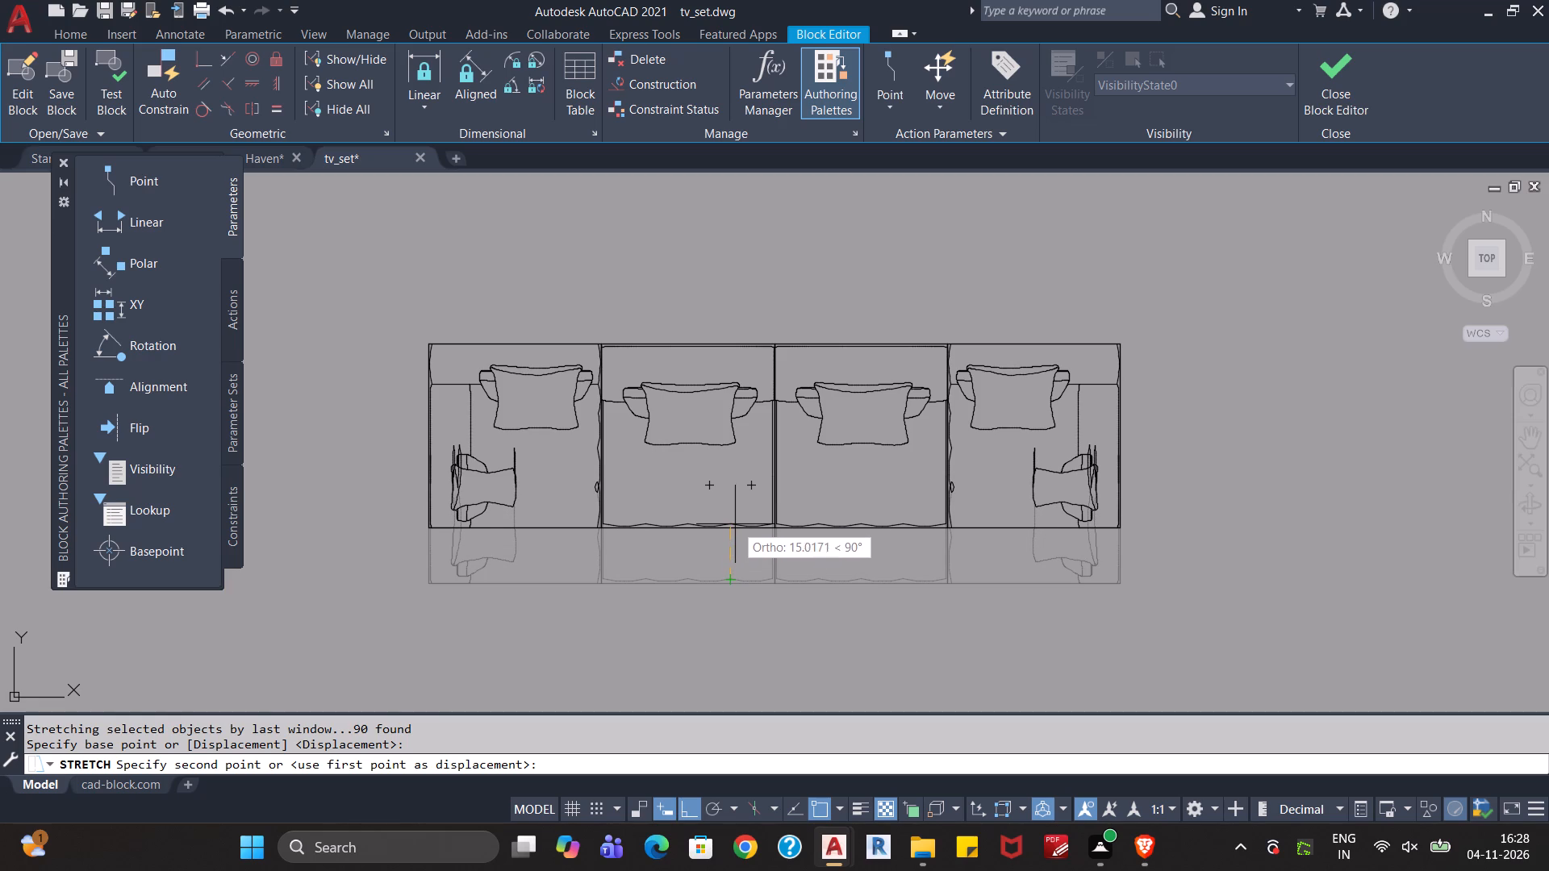
{"action": "left_click", "coordinate": [735, 524]}
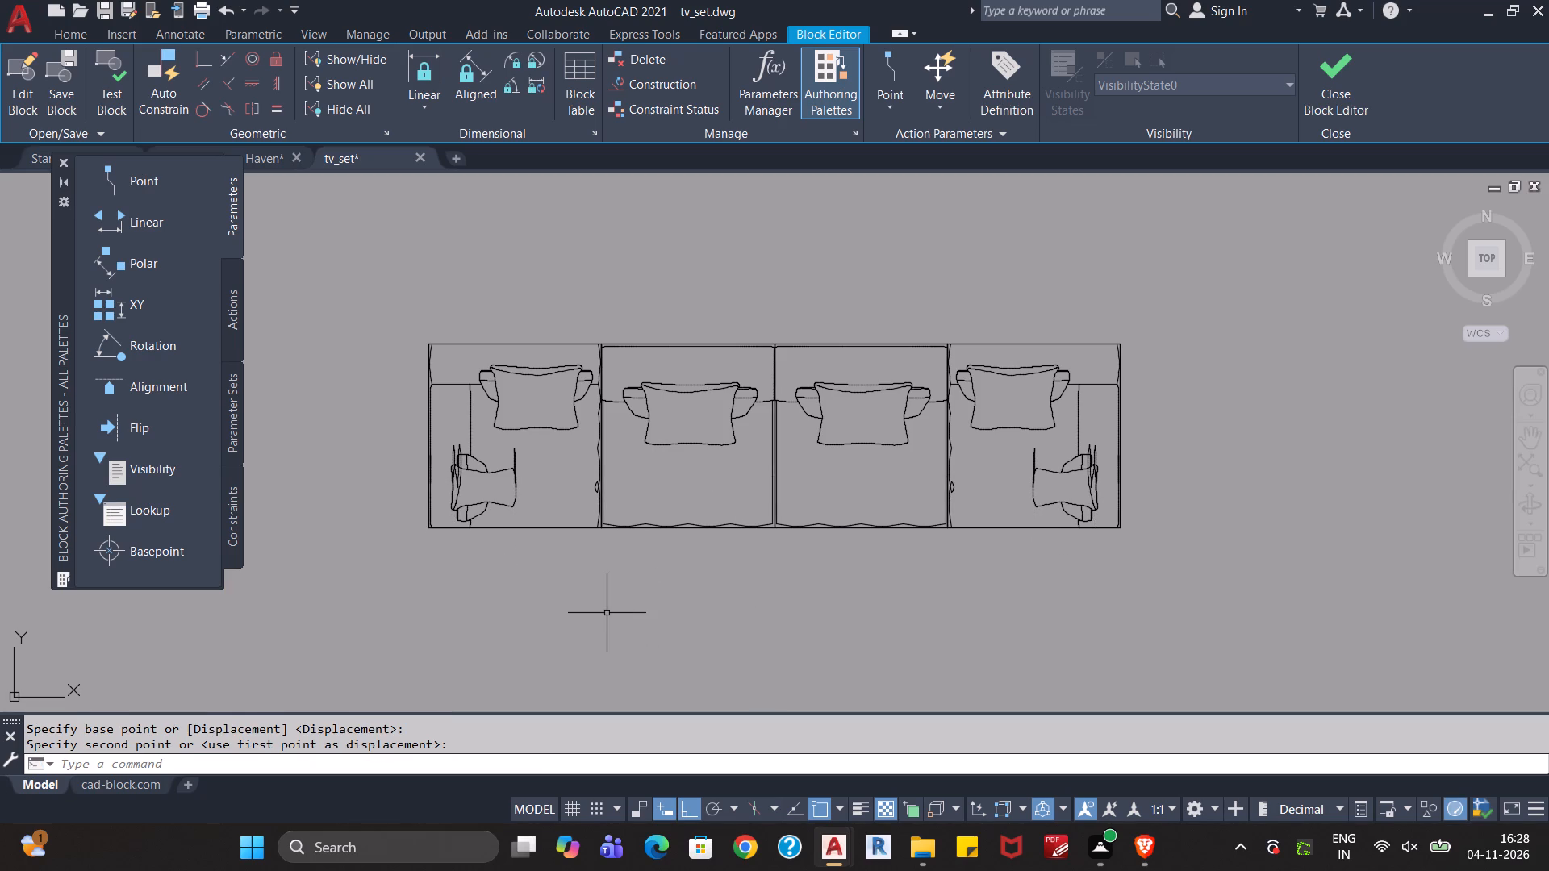
{"action": "key", "text": "Escape"}
{"action": "key", "text": "Escape"}
Erase the distorted upper outline pieces of the side cushion on the sofa's right end seat.
{"action": "scroll", "coordinate": [1008, 565], "scroll_direction": "up", "scroll_amount": 2}
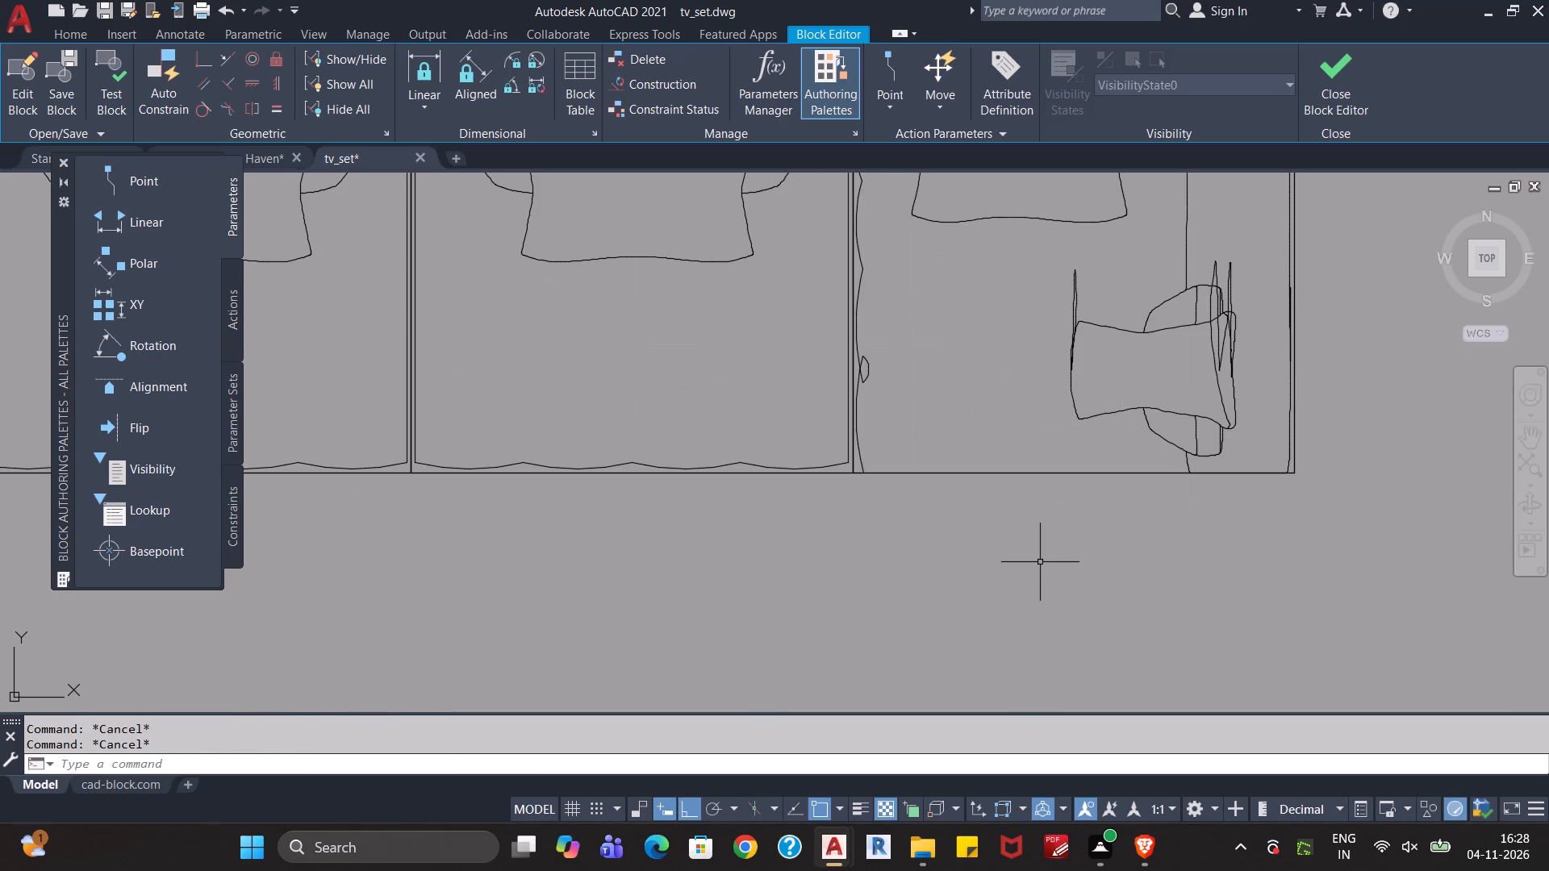
{"action": "middle_click_drag", "start_coordinate": [1042, 563], "coordinate": [894, 605]}
{"action": "left_click", "coordinate": [1092, 314]}
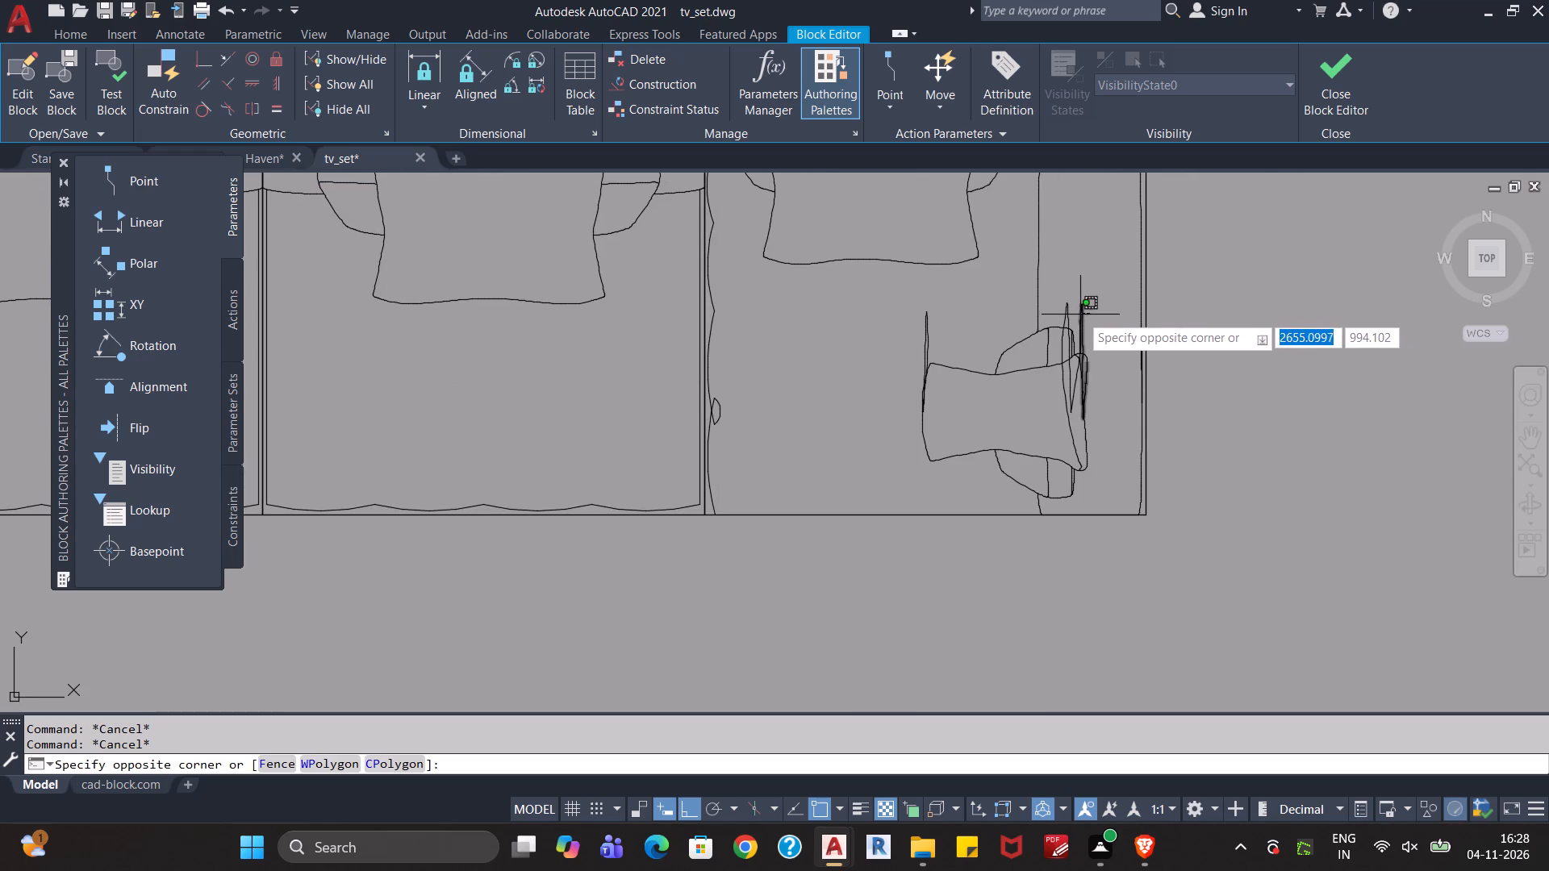
{"action": "left_click", "coordinate": [1068, 314]}
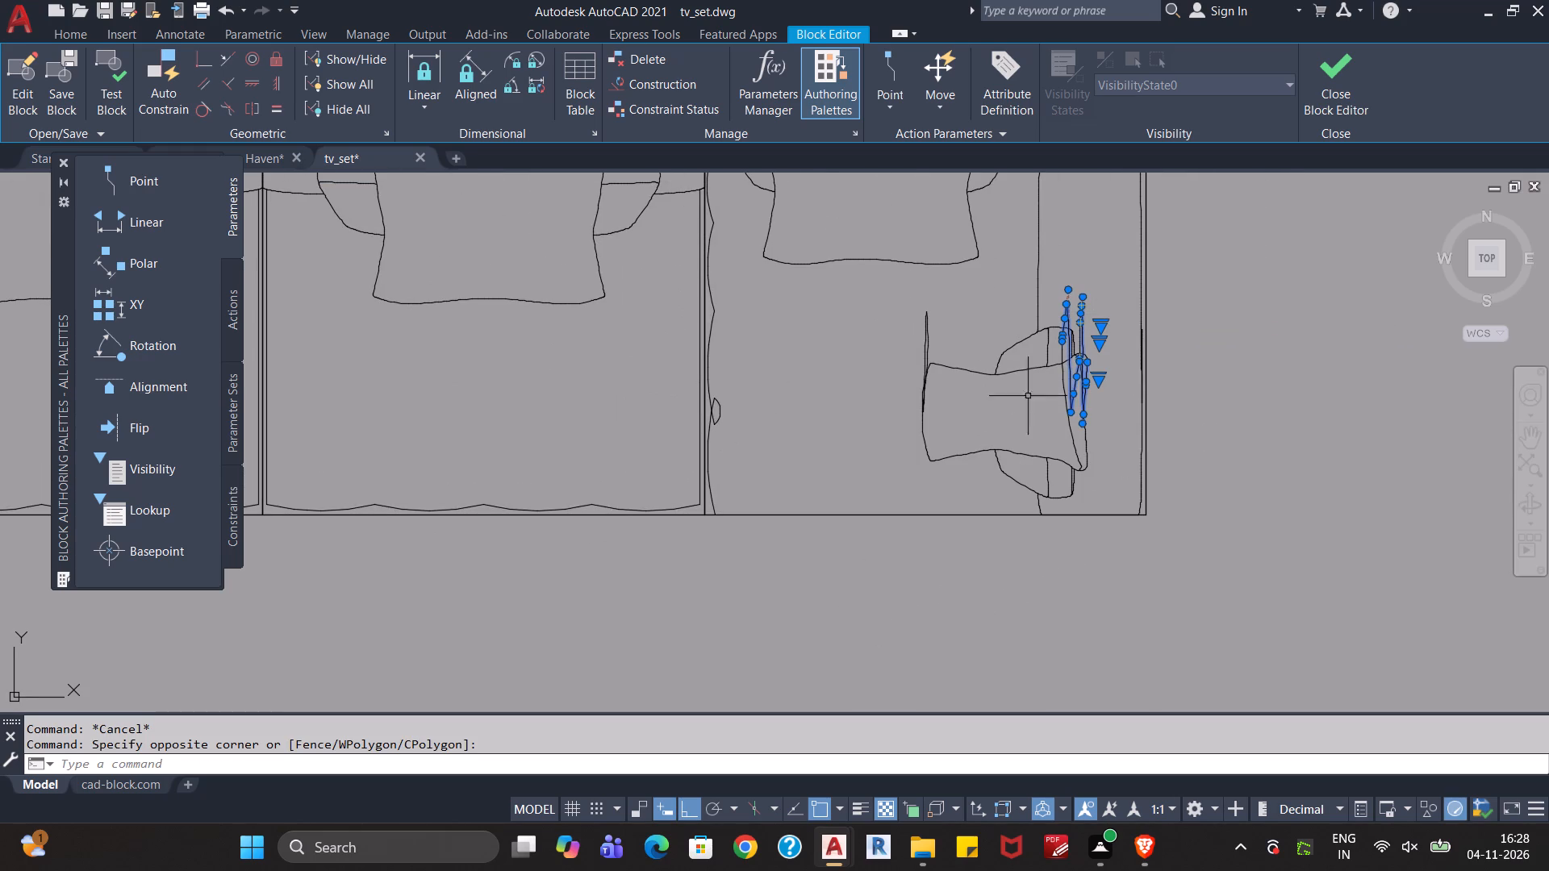
{"action": "left_click", "coordinate": [950, 342]}
{"action": "left_click", "coordinate": [904, 342]}
{"action": "key", "text": "Delete"}
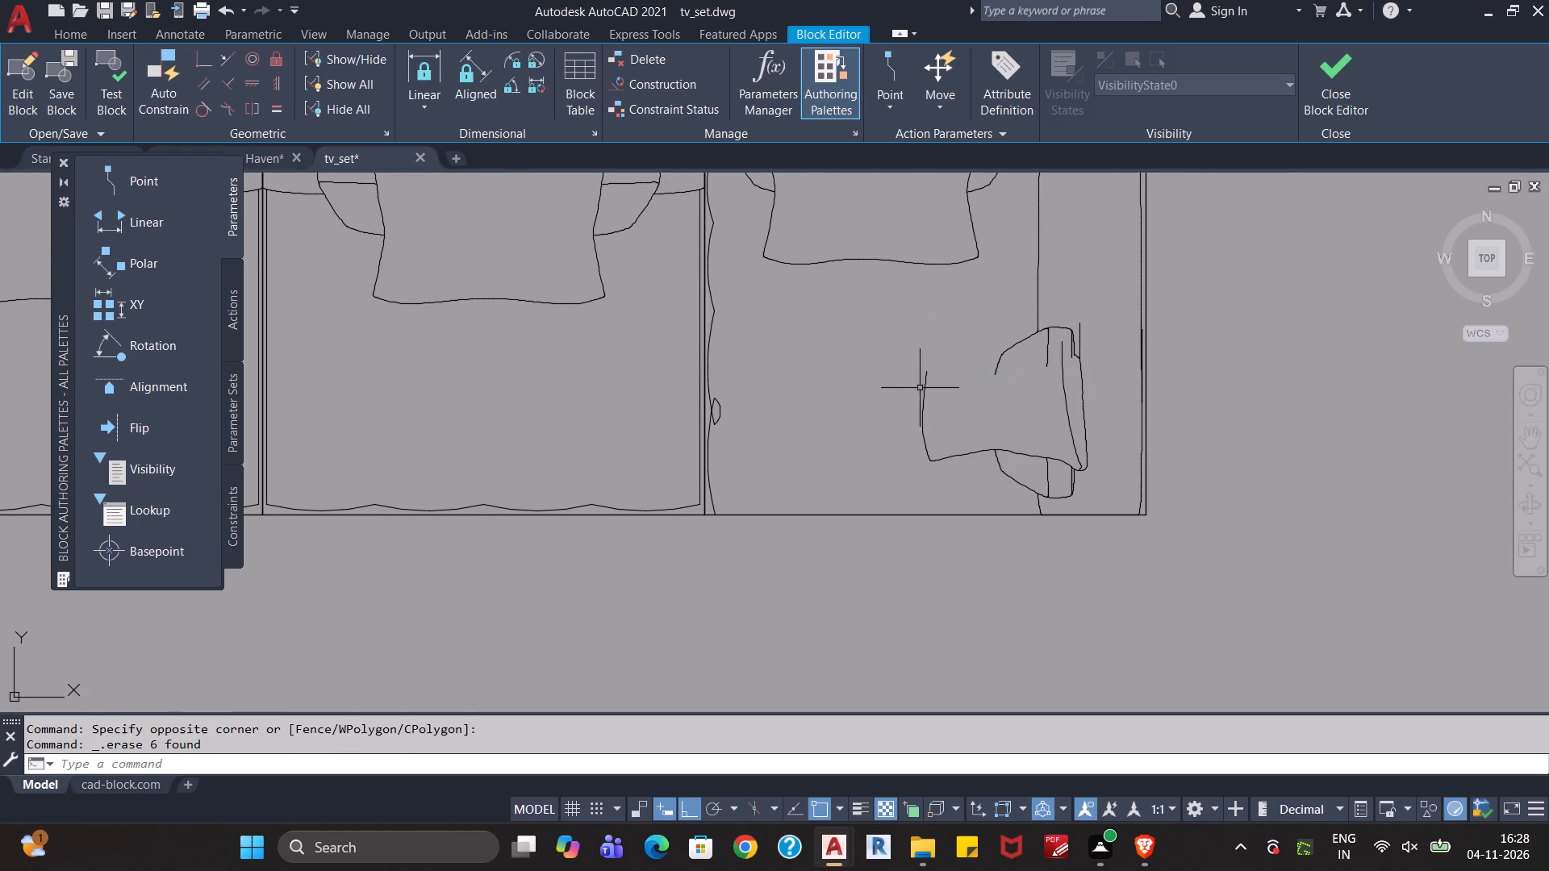
{"action": "scroll", "coordinate": [996, 436], "scroll_direction": "down", "scroll_amount": 1}
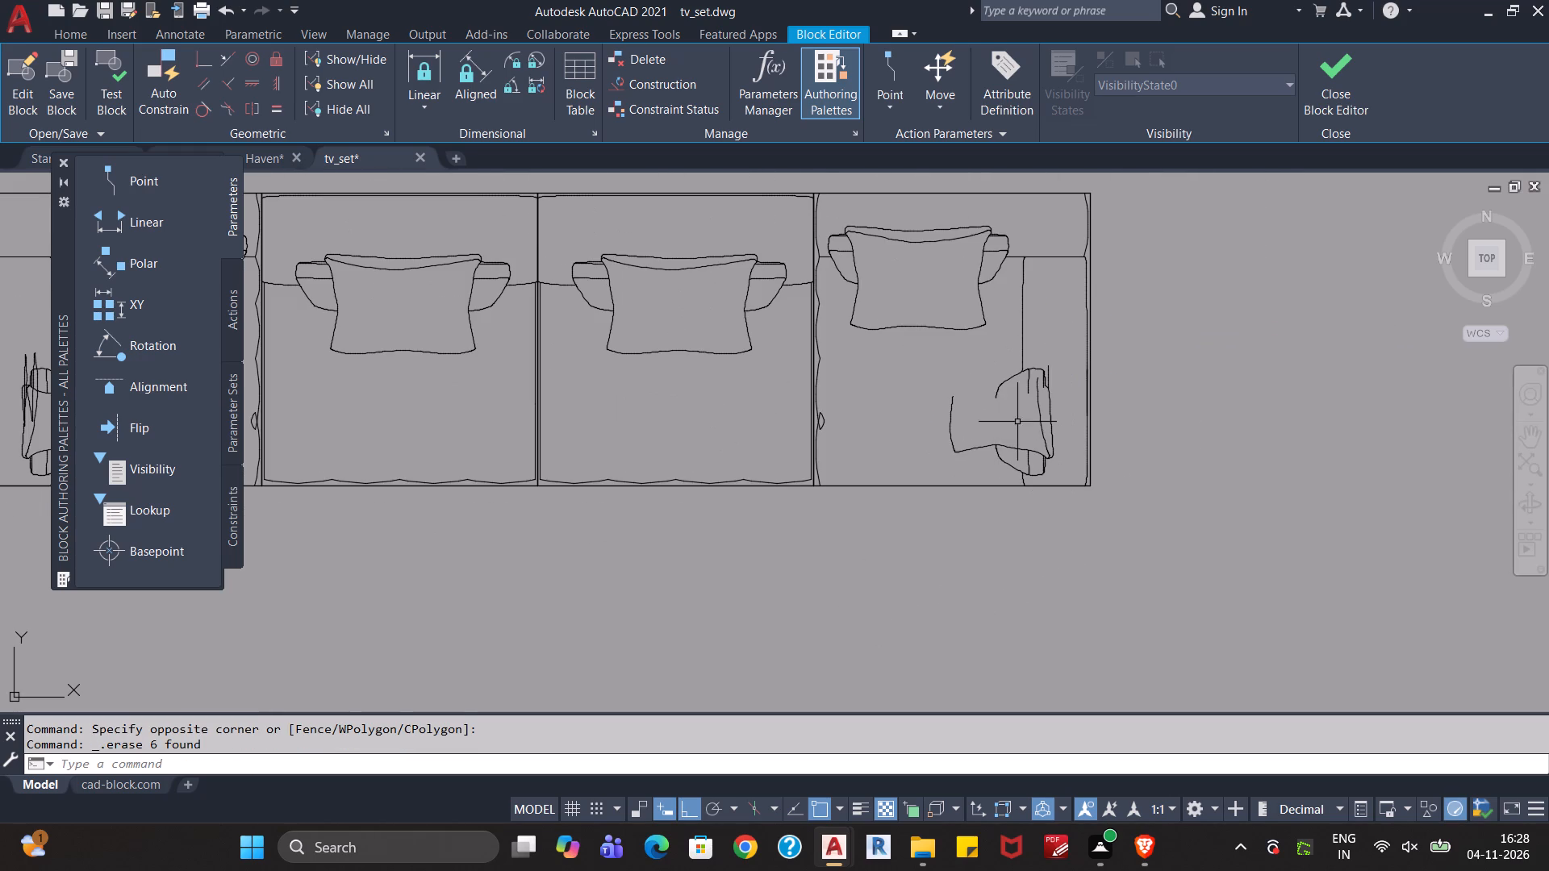
Erase the remaining outline pieces of the side cushion on the sofa's right end seat.
{"action": "left_click", "coordinate": [1055, 362]}
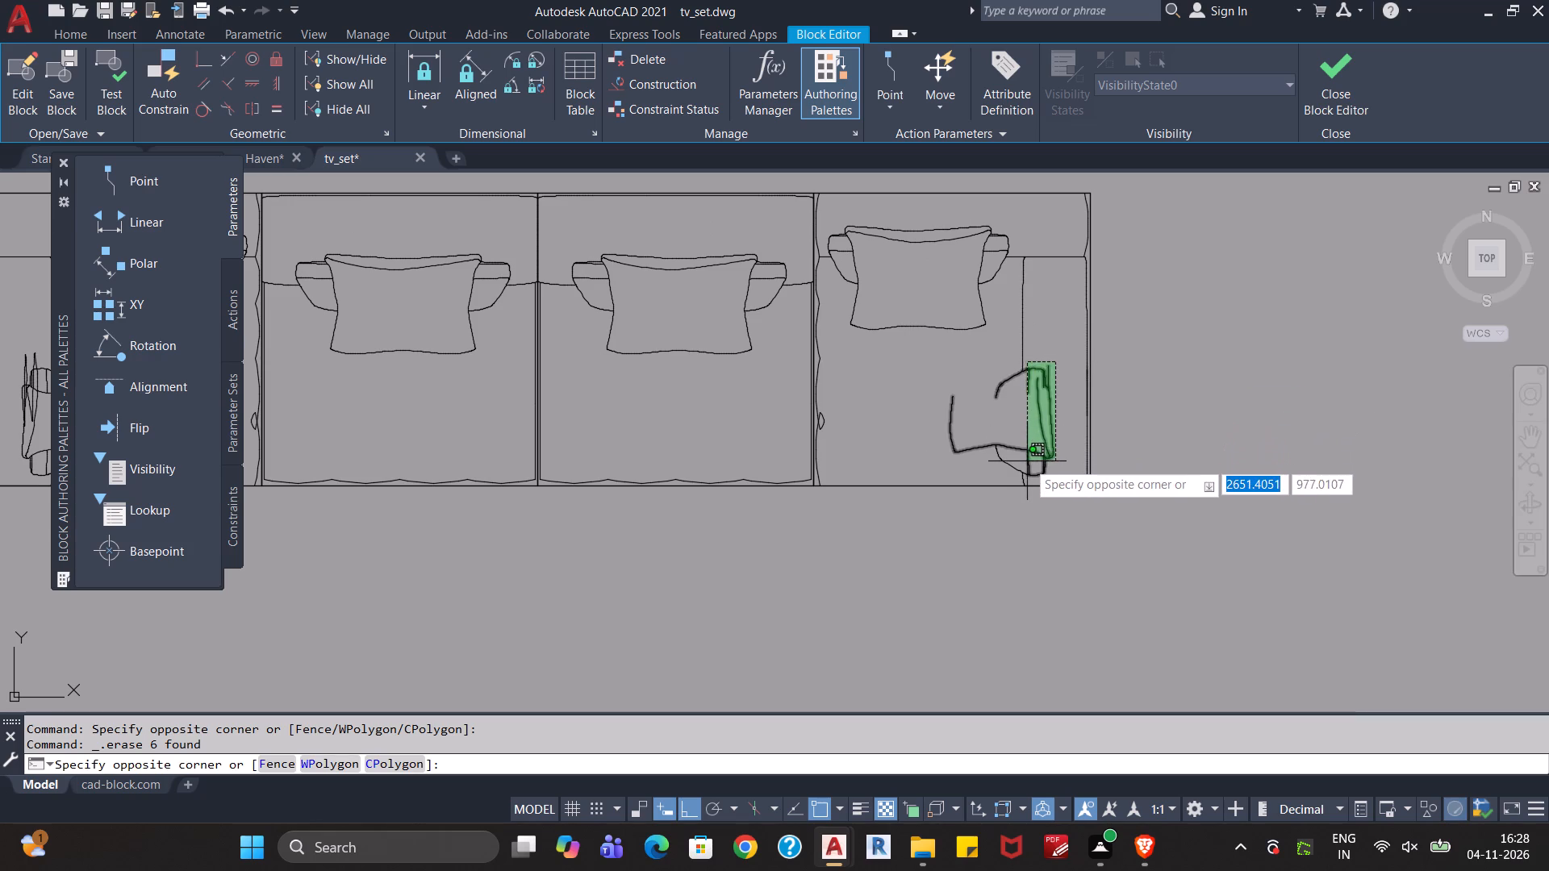
{"action": "left_click", "coordinate": [1027, 461]}
{"action": "left_click_drag", "start_coordinate": [1080, 469], "coordinate": [1151, 484]}
{"action": "key", "text": "Delete"}
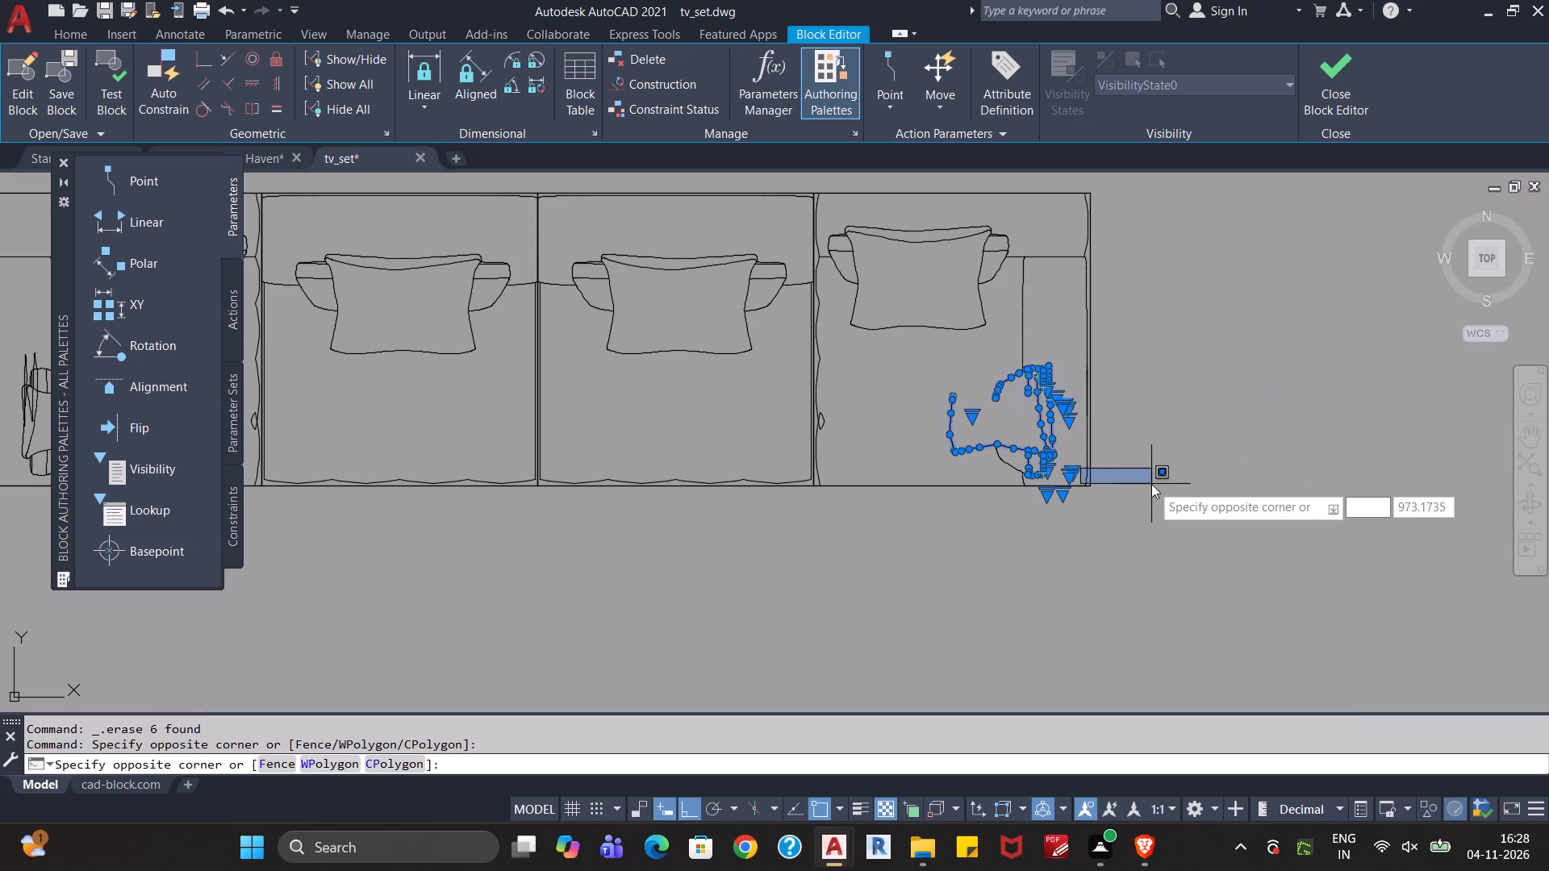
{"action": "key", "text": "Delete"}
{"action": "key", "text": "Delete"}
{"action": "key", "text": "Escape"}
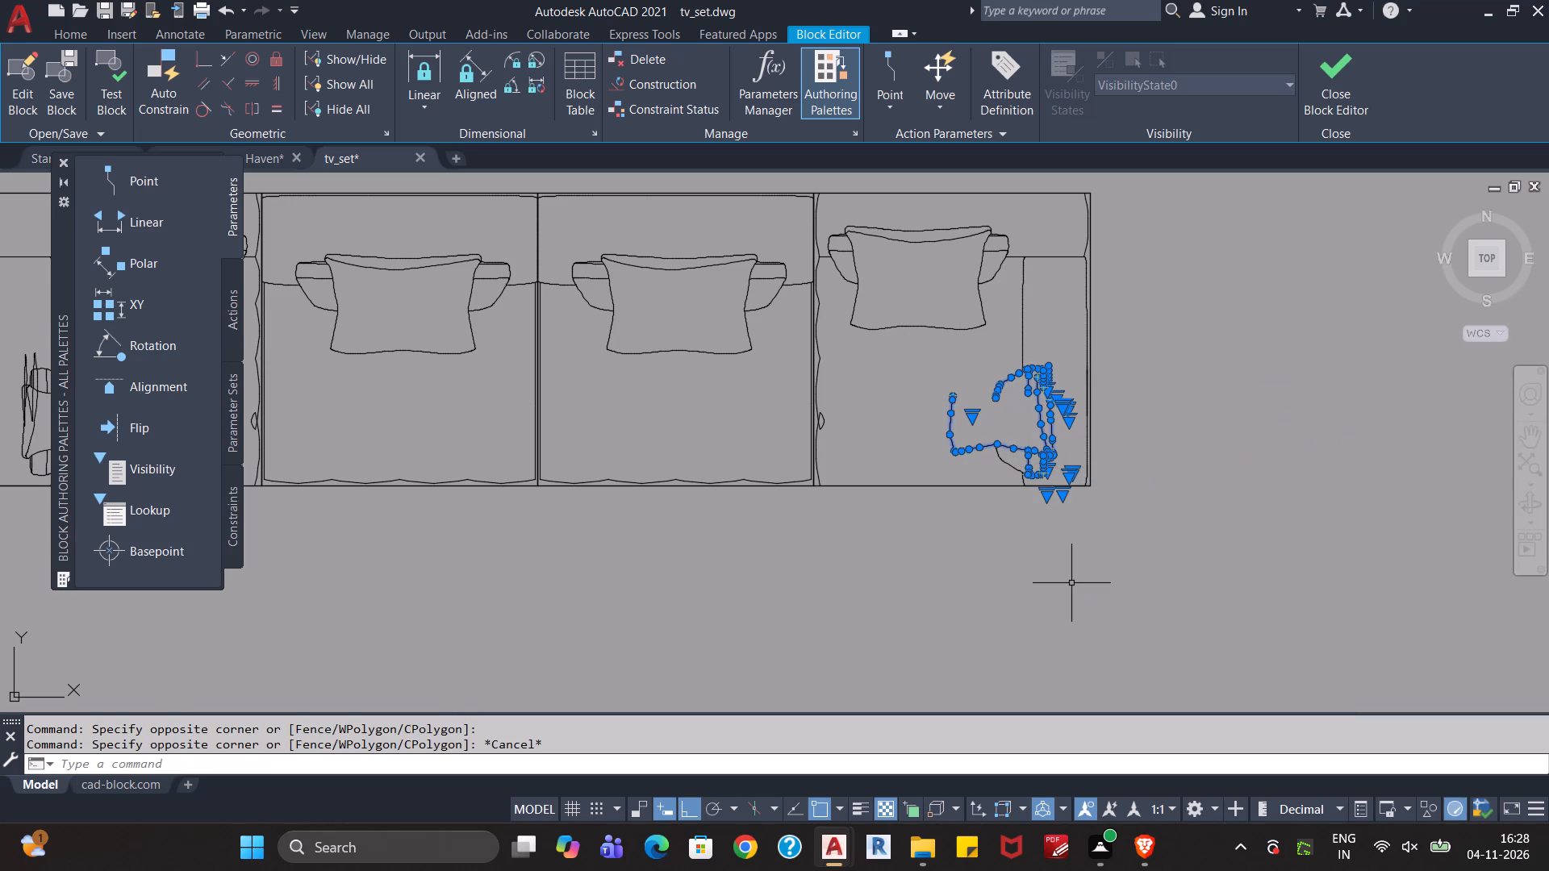
{"action": "key", "text": "Delete"}
{"action": "left_click", "coordinate": [1018, 462]}
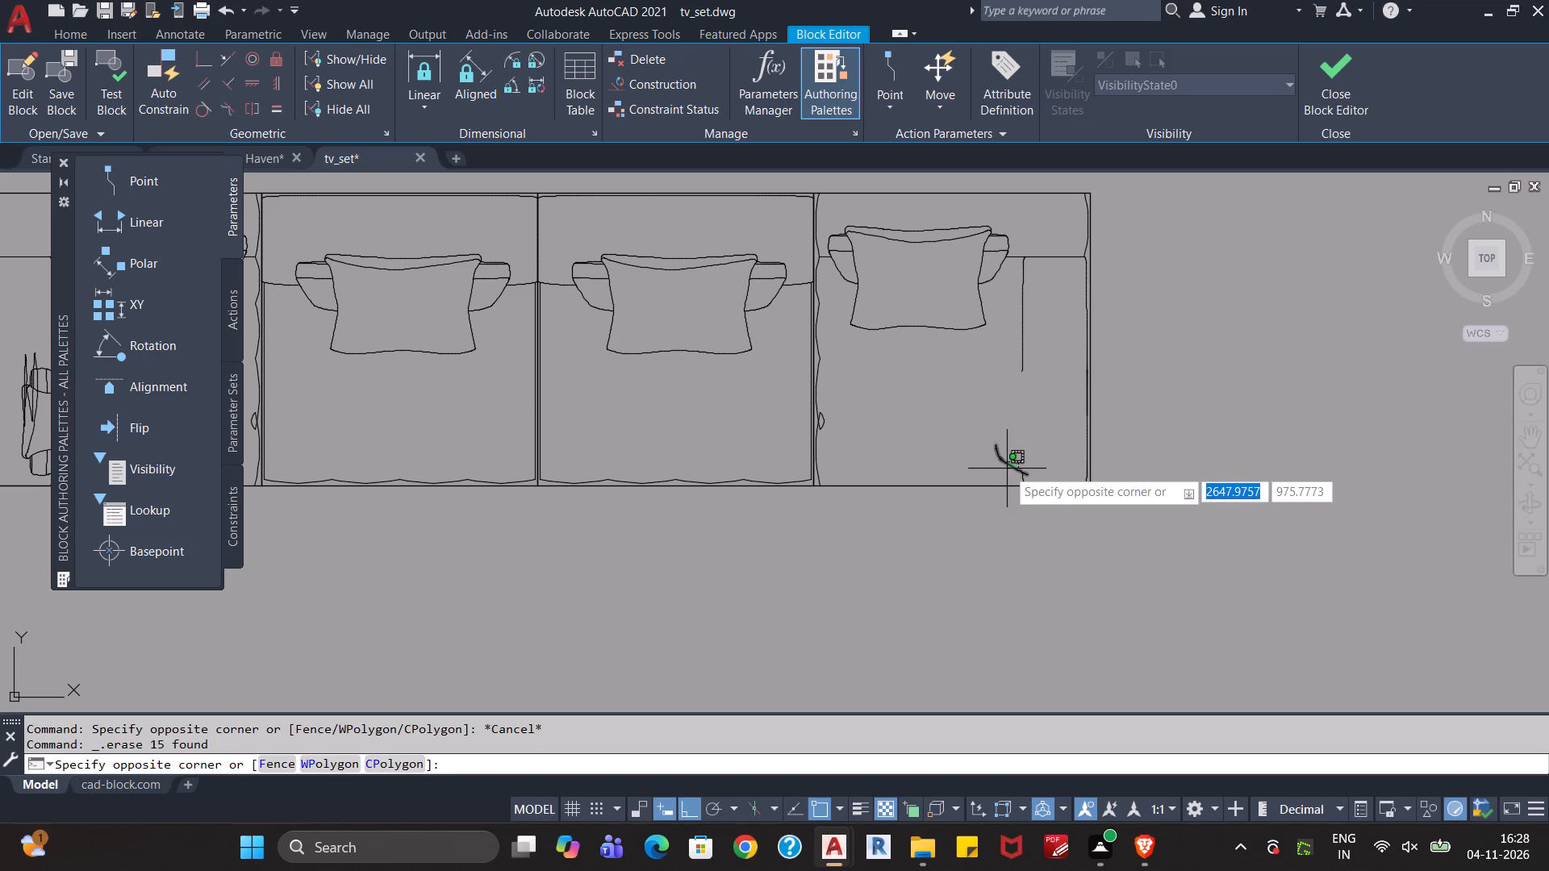
{"action": "left_click", "coordinate": [1007, 469]}
{"action": "key", "text": "Delete"}
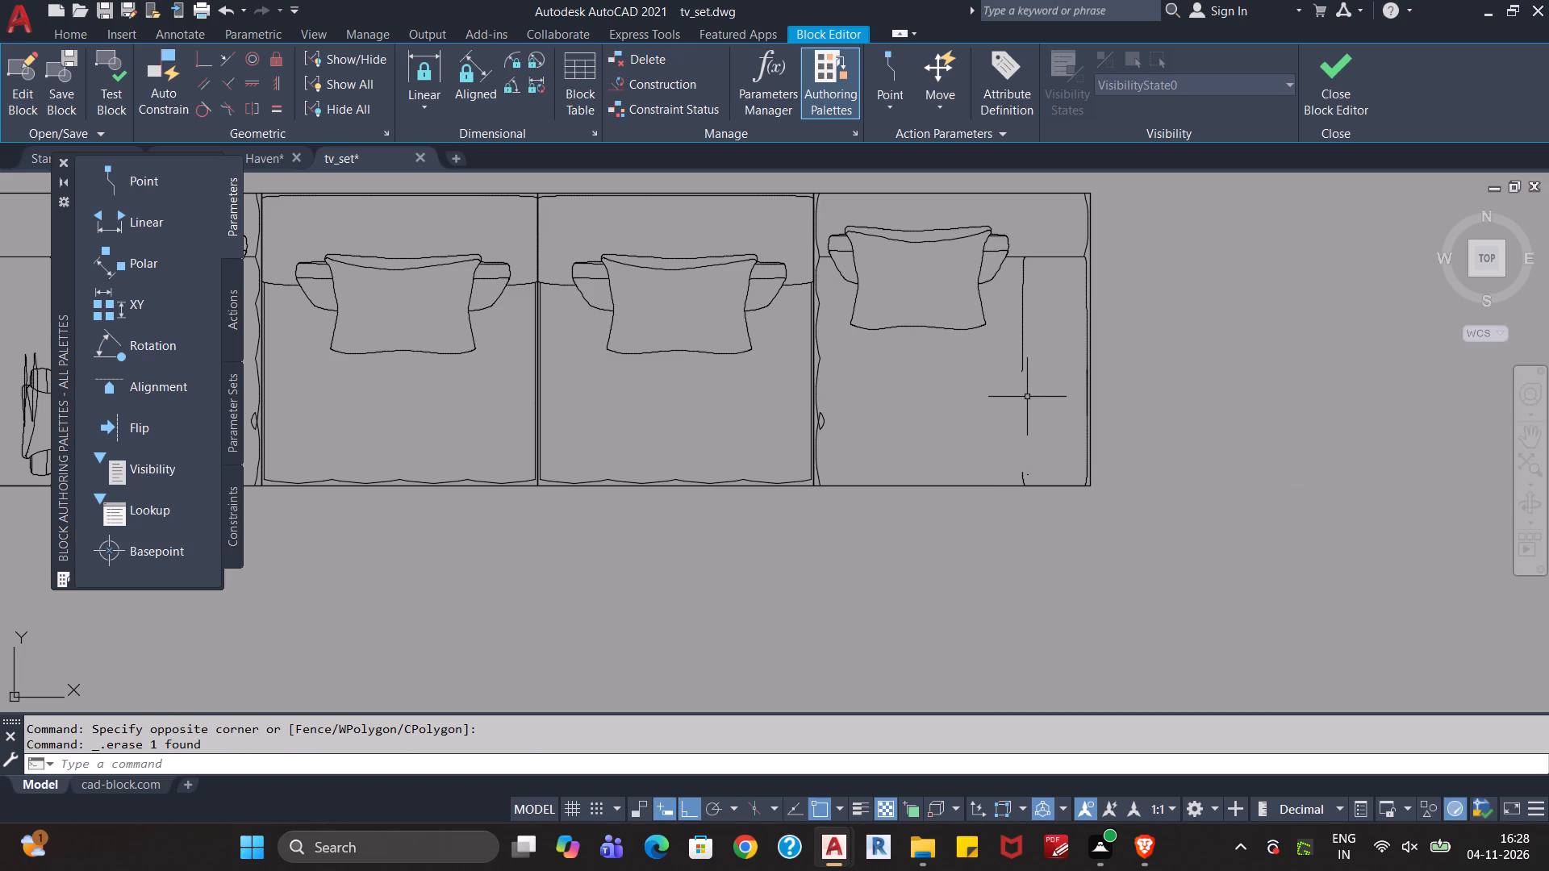
Stretch the right armrest's inner edge line to the endpoint of the short segment at the sofa's front.
{"action": "left_click", "coordinate": [1023, 365]}
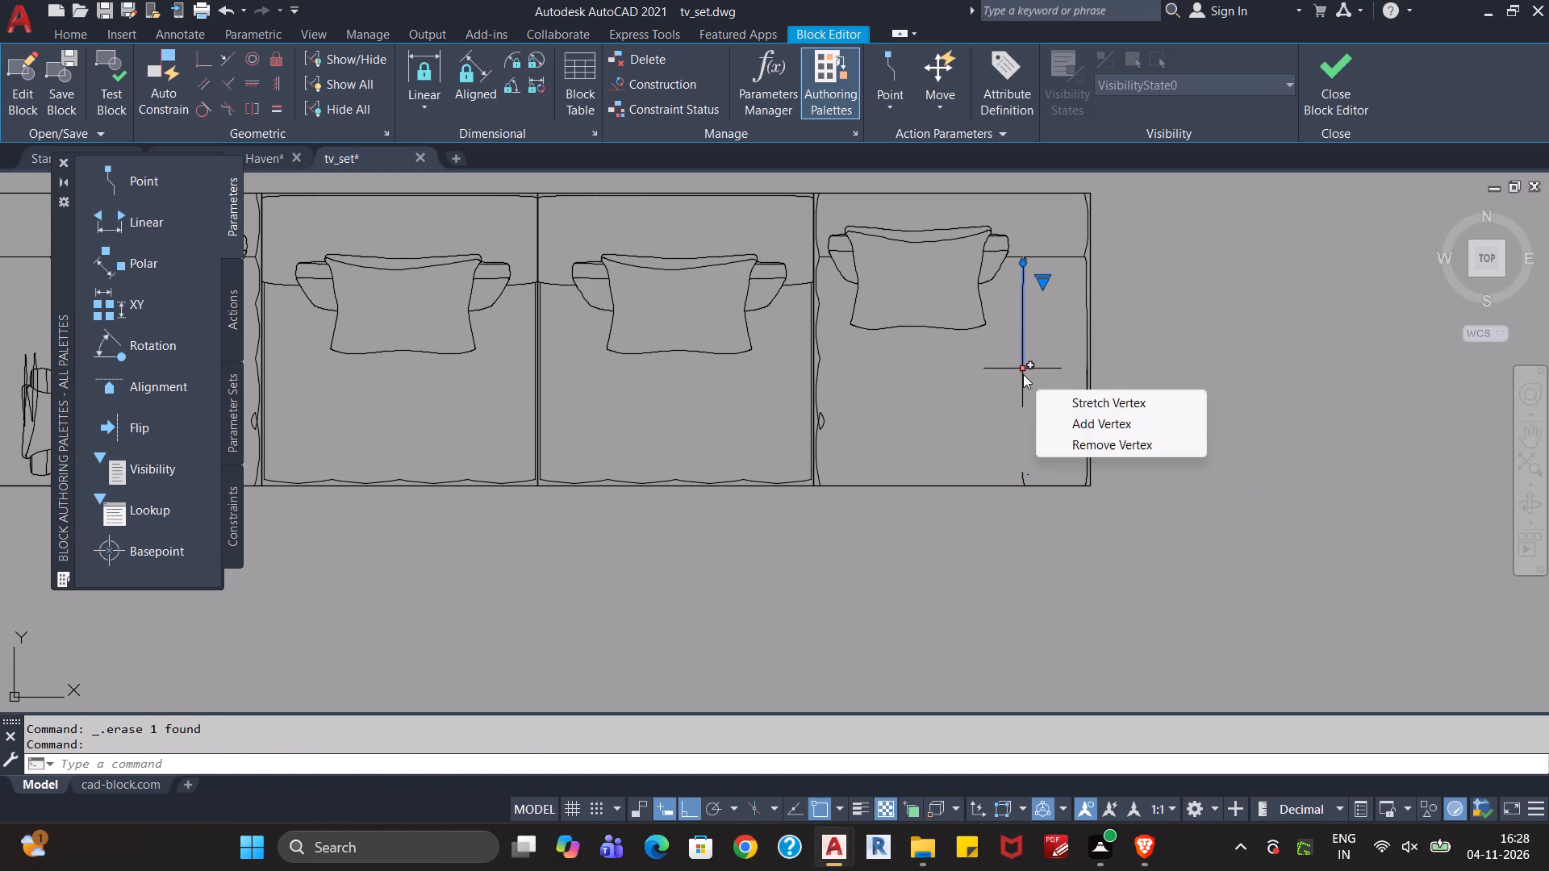
{"action": "left_click", "coordinate": [1023, 374]}
{"action": "left_click_drag", "start_coordinate": [1024, 373], "coordinate": [1024, 377]}
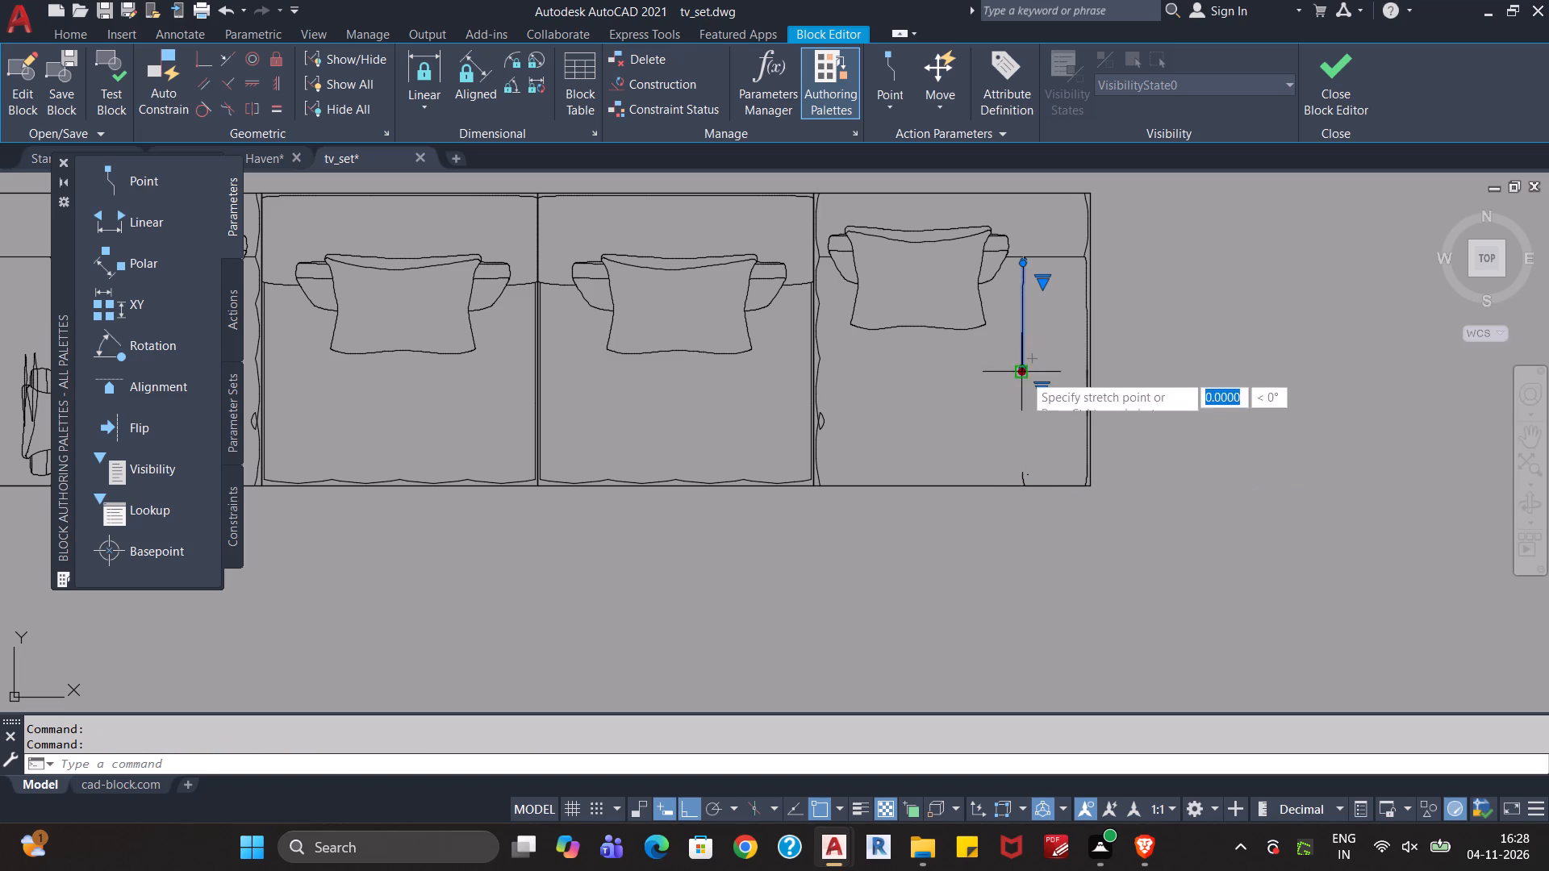
{"action": "left_click_drag", "start_coordinate": [1024, 377], "coordinate": [1026, 472]}
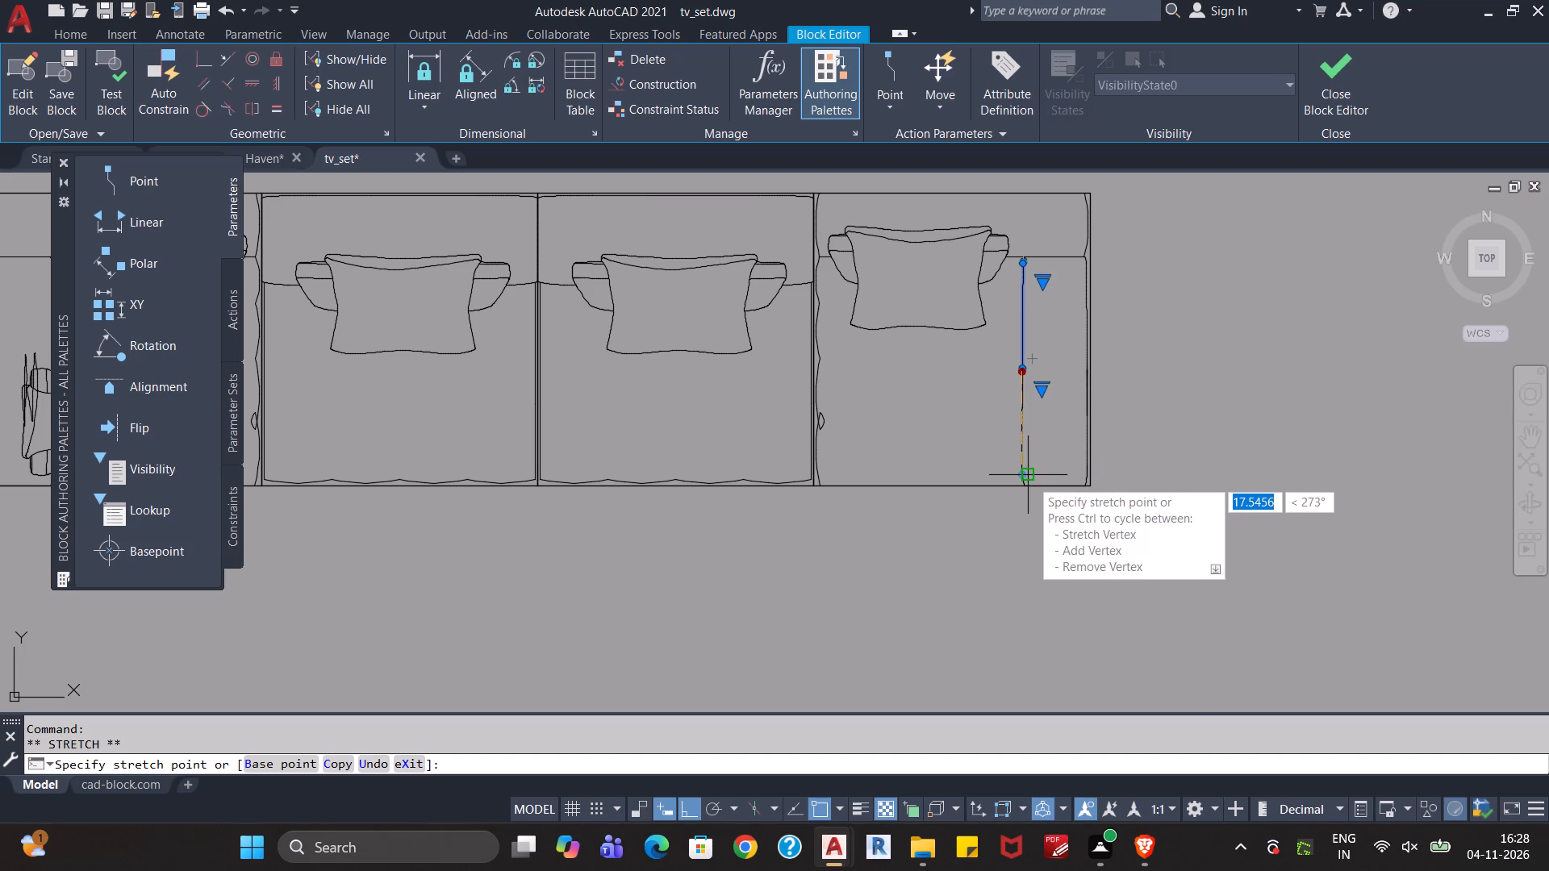
{"action": "left_click", "coordinate": [1025, 470]}
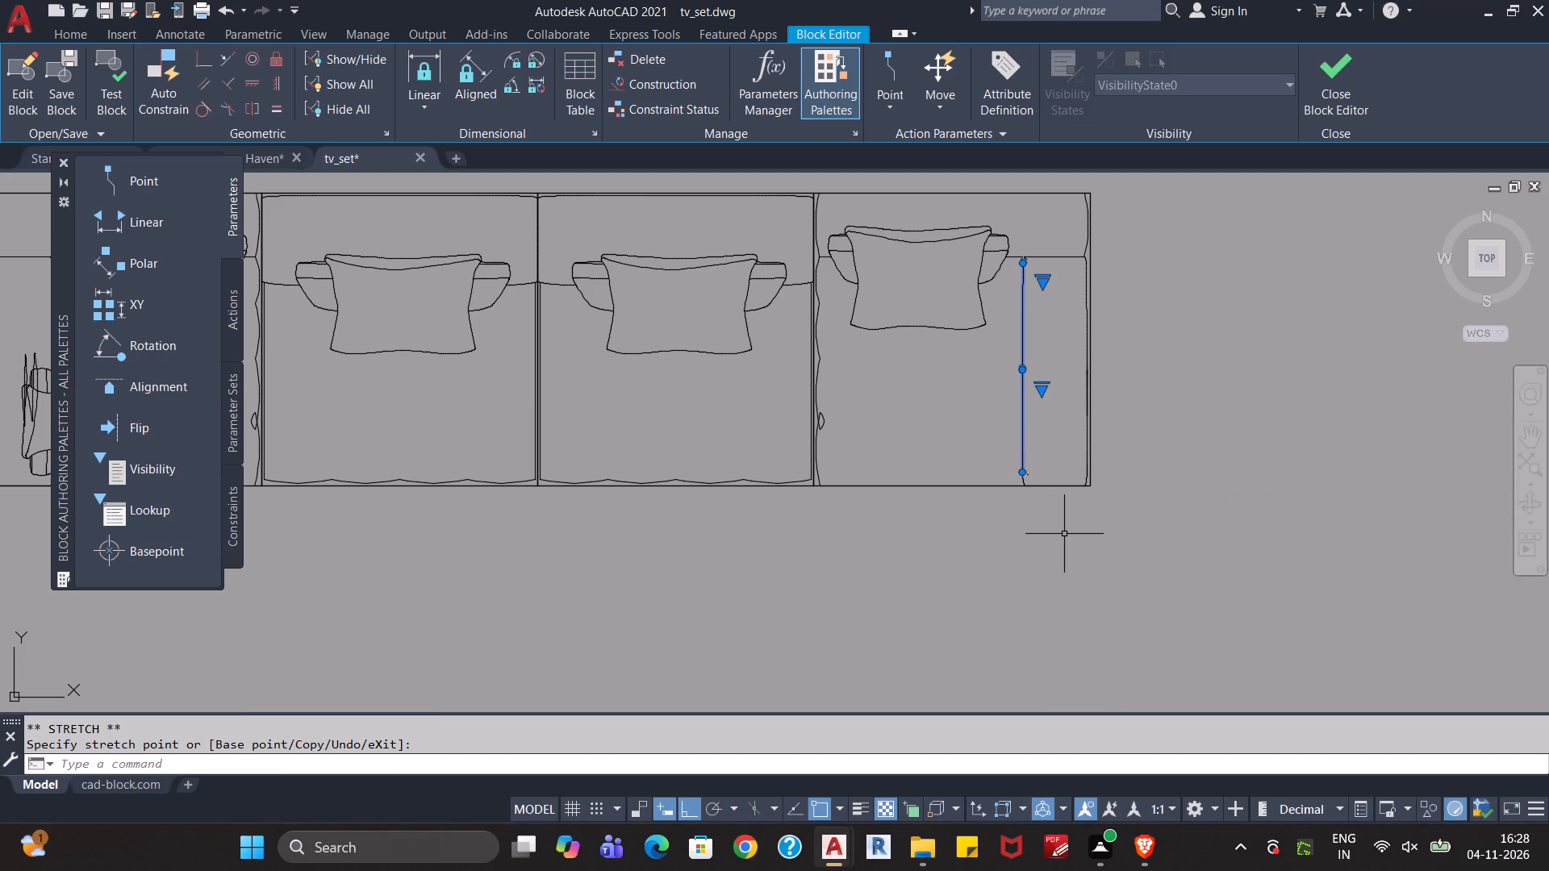
{"action": "key", "text": "Escape"}
Erase the distorted side cushion on the sofa's left end seat, including the leftover pieces over the armrest.
{"action": "scroll", "coordinate": [1015, 544], "scroll_direction": "down", "scroll_amount": 1}
{"action": "middle_click_drag", "start_coordinate": [942, 569], "coordinate": [1113, 564]}
{"action": "middle_click_drag", "start_coordinate": [659, 570], "coordinate": [801, 580]}
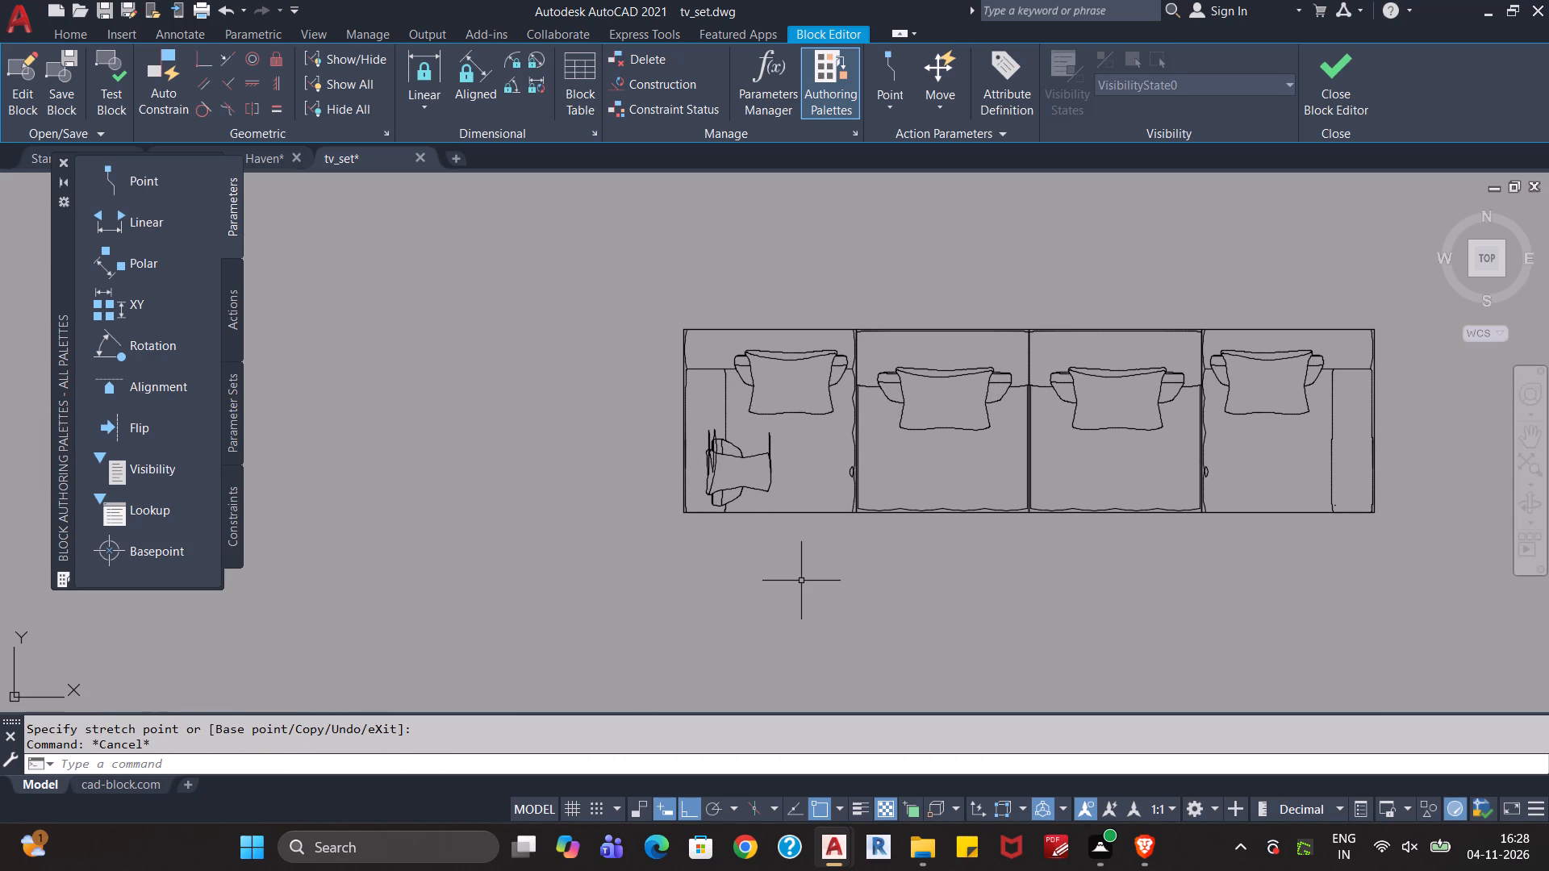
{"action": "middle_click_drag", "start_coordinate": [801, 581], "coordinate": [741, 611]}
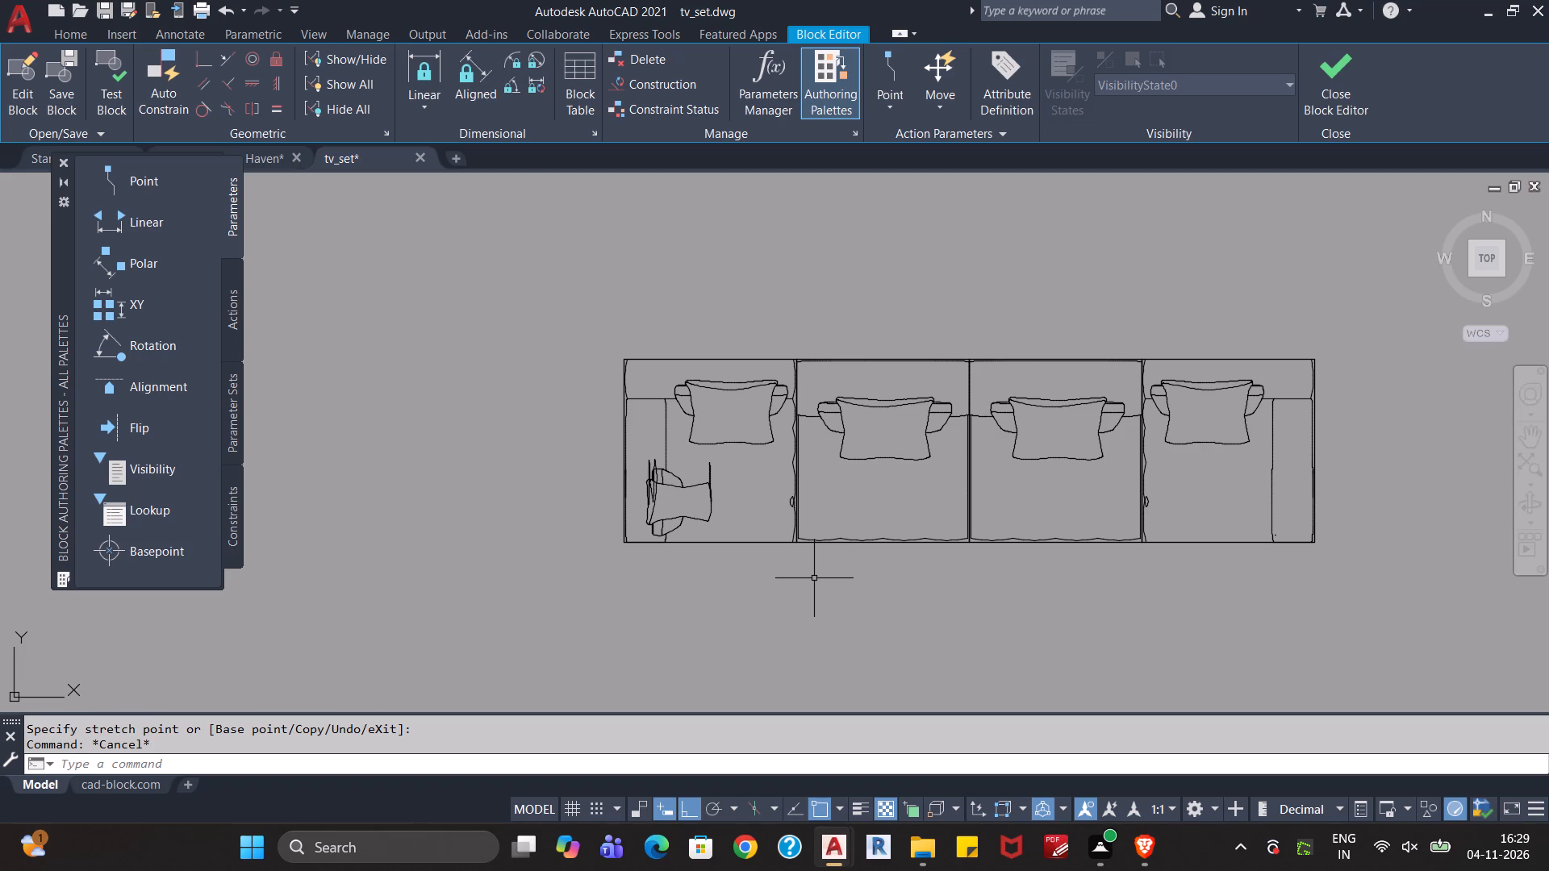
{"action": "left_click", "coordinate": [741, 504]}
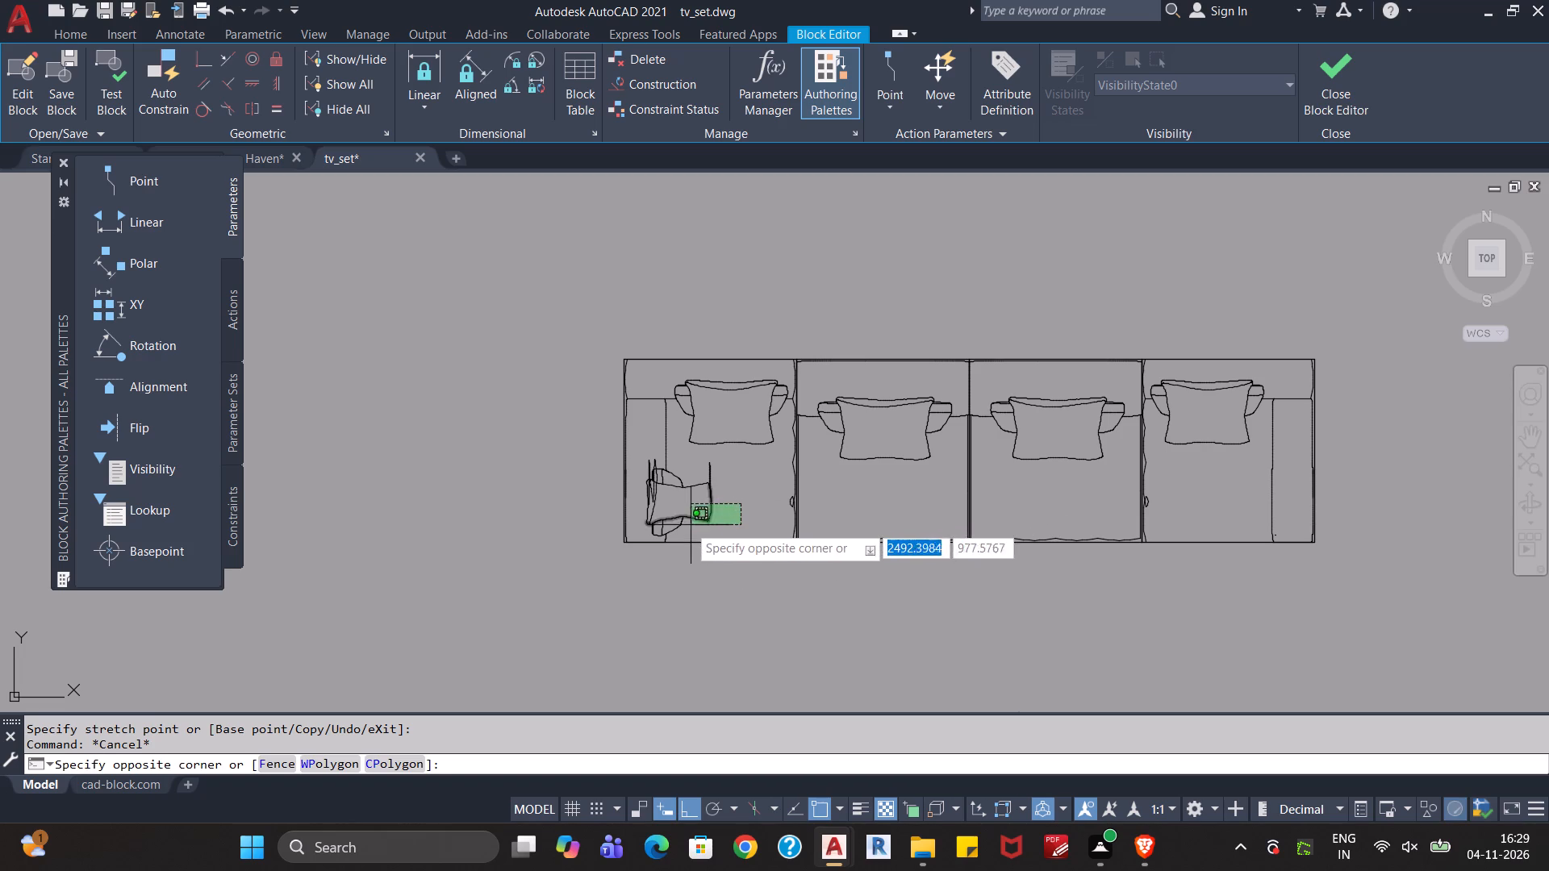
{"action": "left_click", "coordinate": [646, 516]}
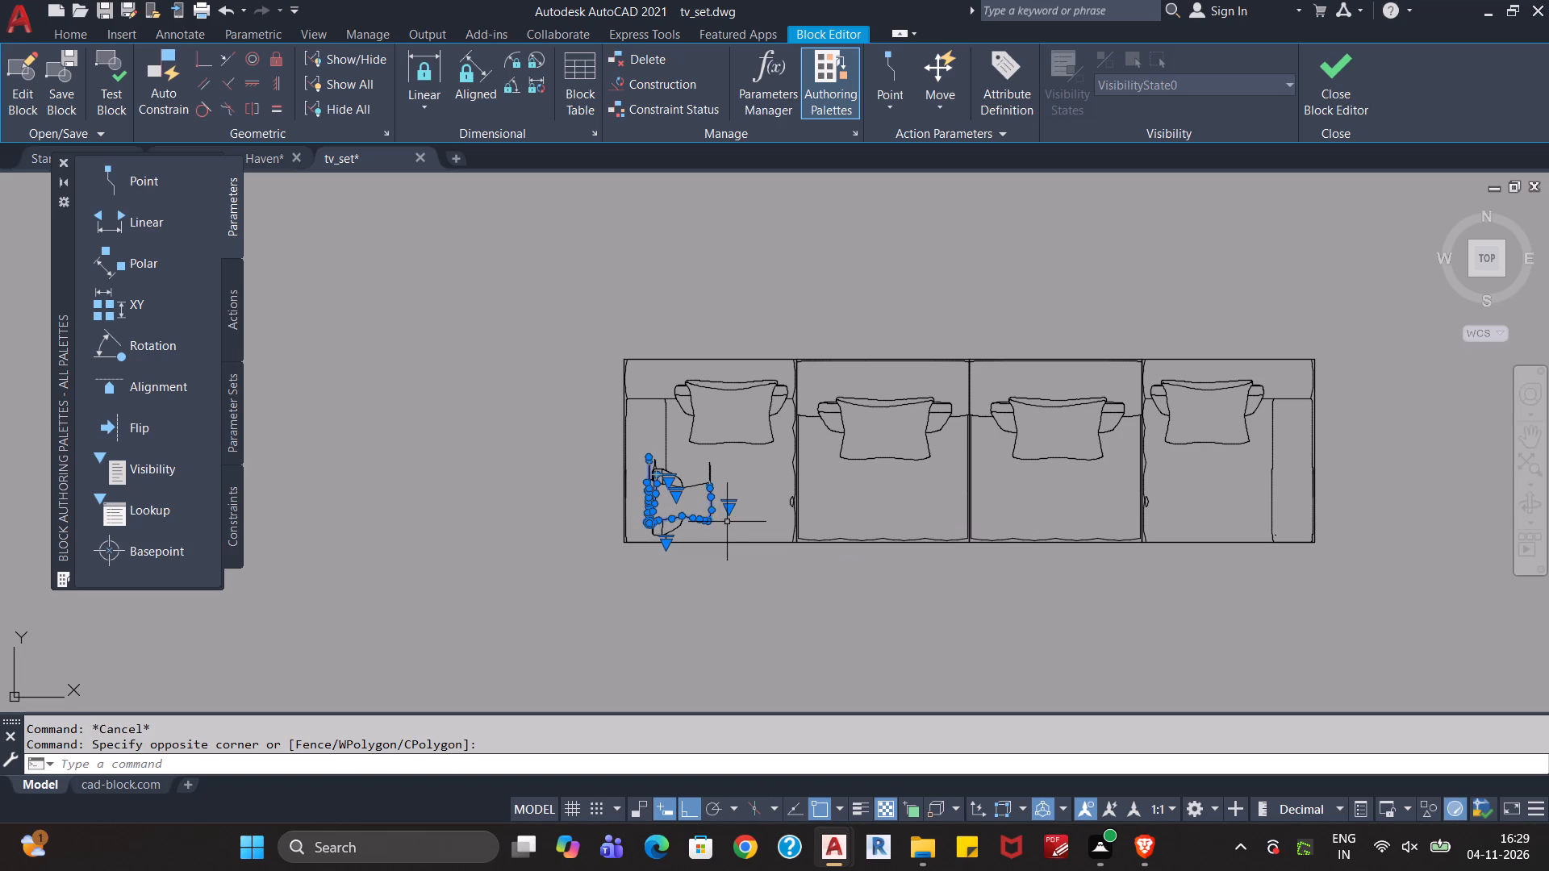
{"action": "key", "text": "Delete"}
{"action": "left_click", "coordinate": [730, 465]}
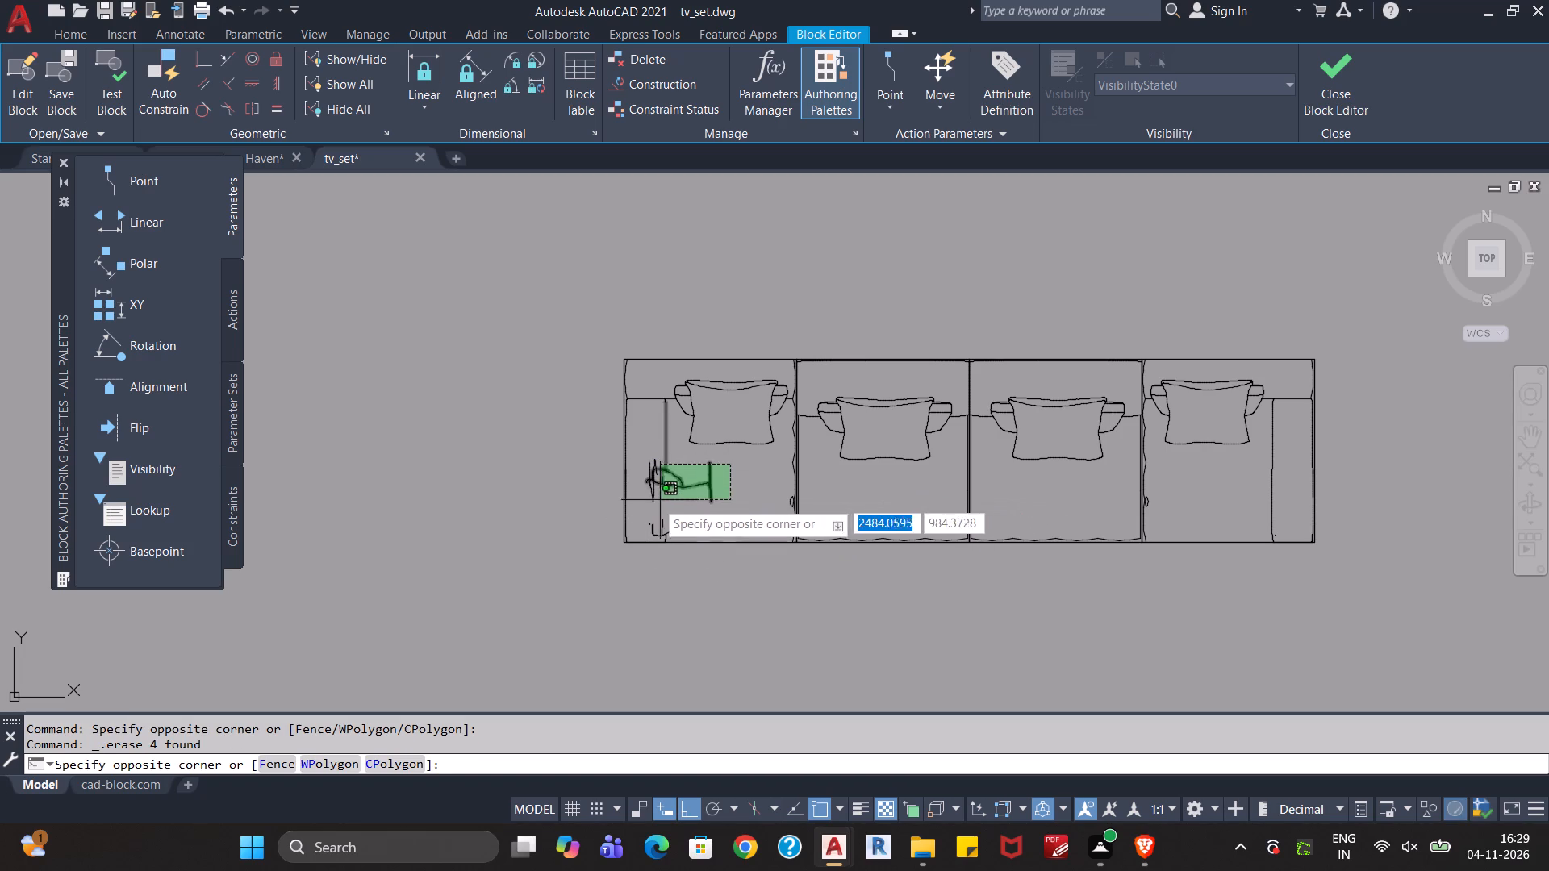
{"action": "left_click", "coordinate": [649, 505]}
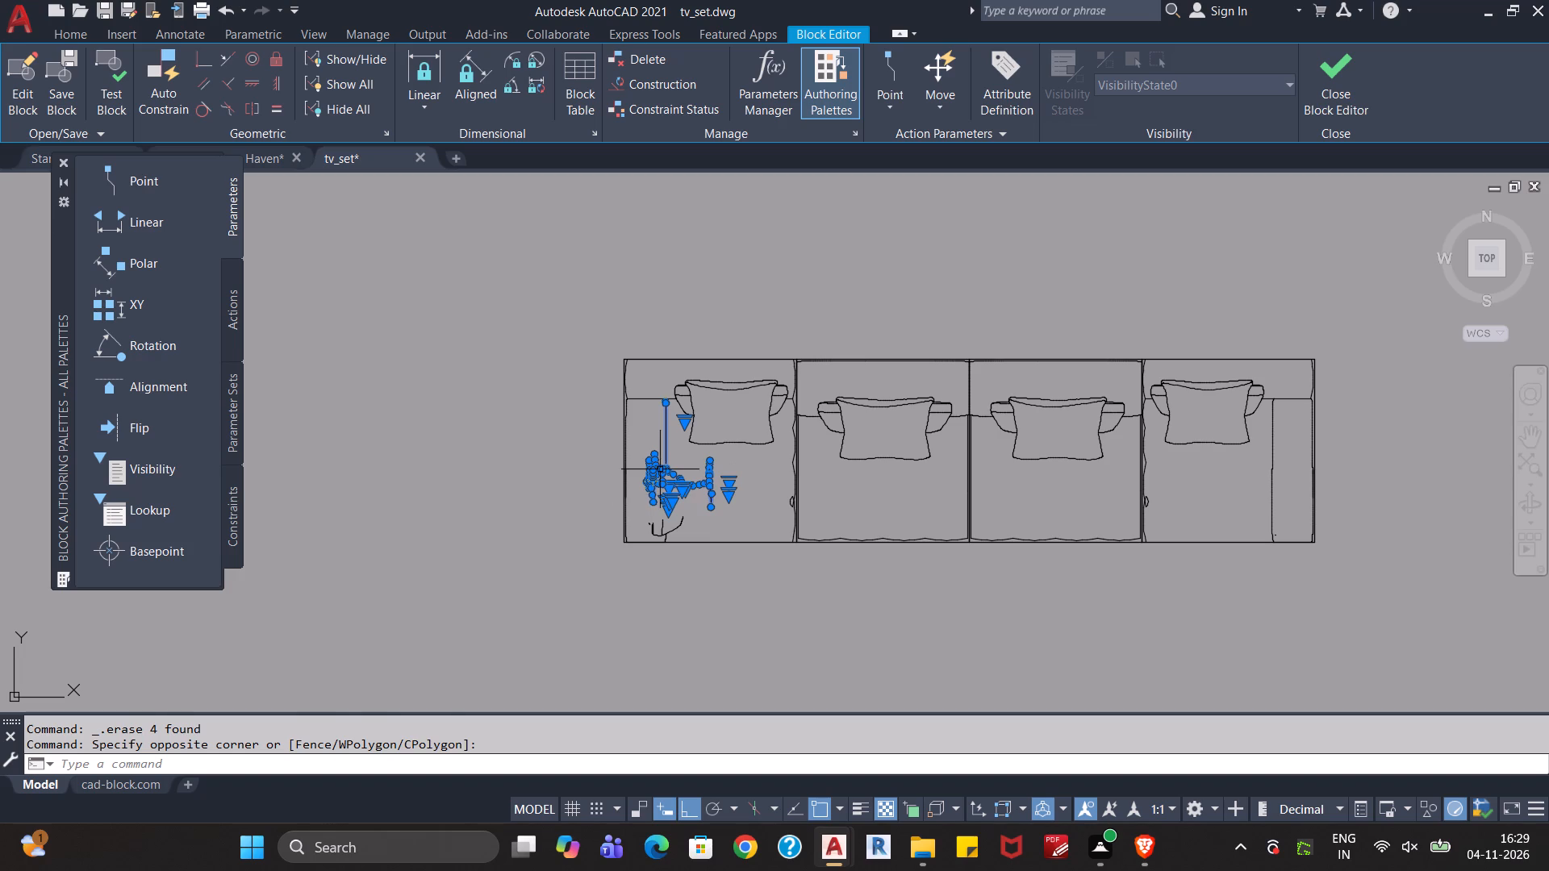
{"action": "scroll", "coordinate": [662, 465], "scroll_direction": "up", "scroll_amount": 1}
{"action": "left_click", "coordinate": [675, 458], "text": "shift"}
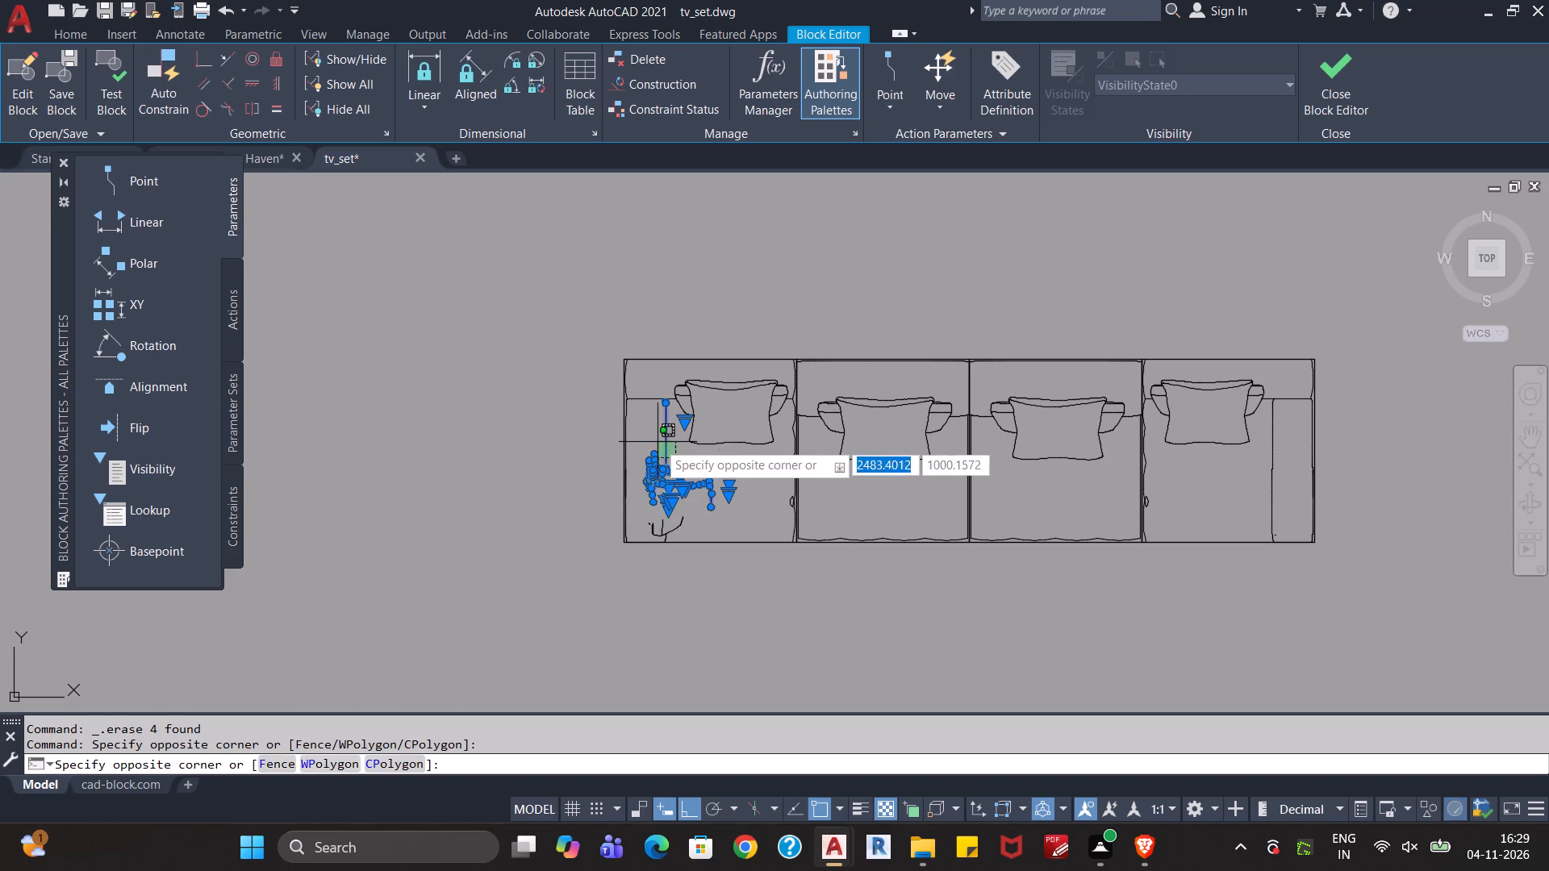
{"action": "left_click", "coordinate": [658, 442], "text": "shift"}
{"action": "scroll", "coordinate": [688, 535], "scroll_direction": "up", "scroll_amount": 2}
{"action": "left_click", "coordinate": [687, 499]}
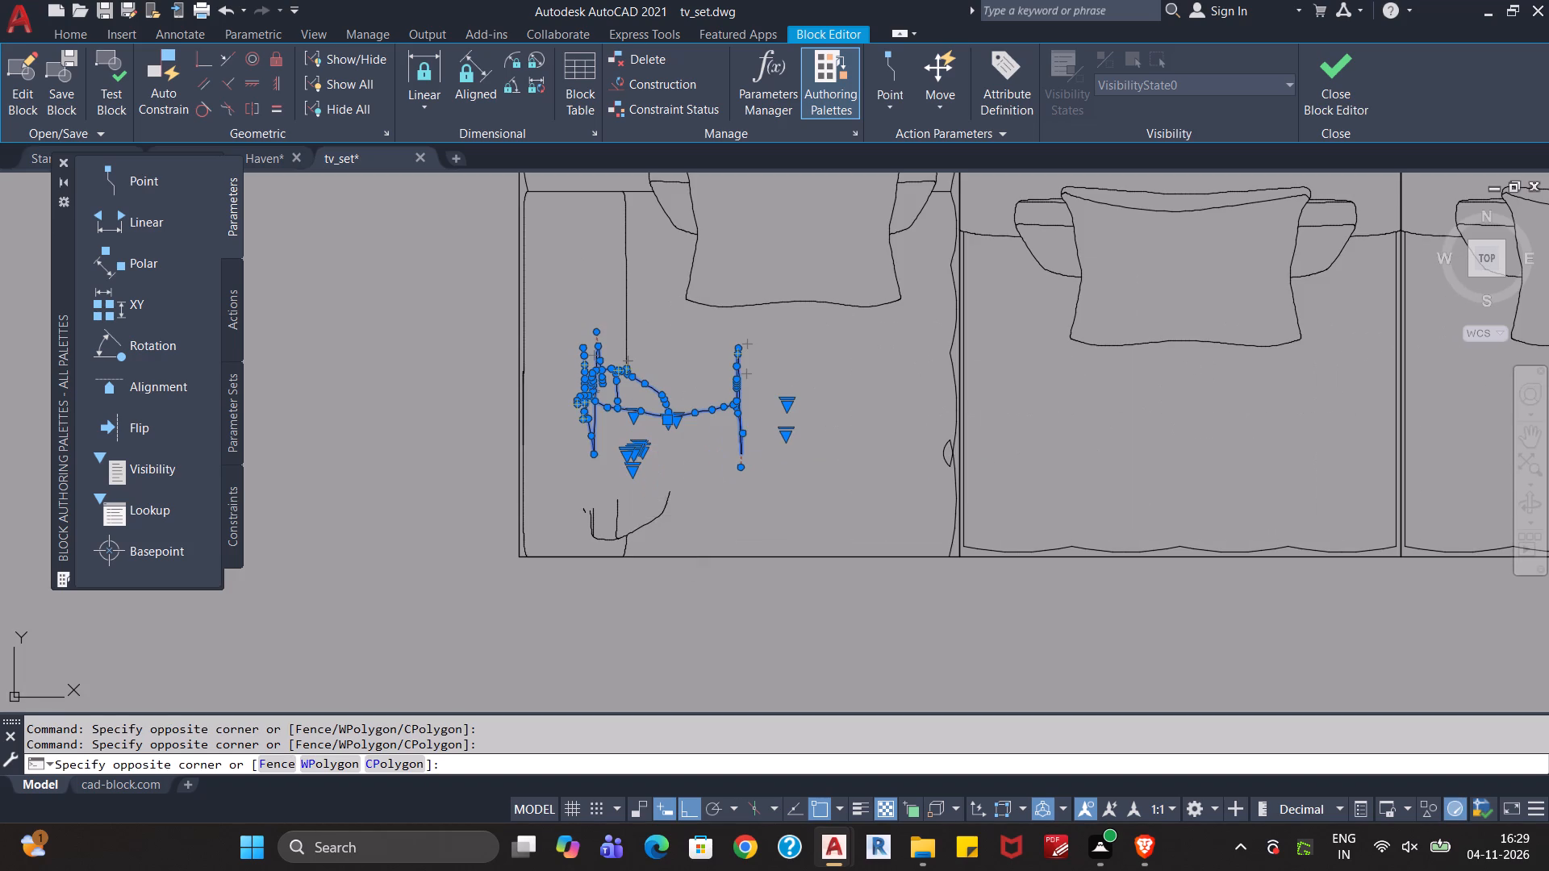
{"action": "left_click", "coordinate": [575, 524]}
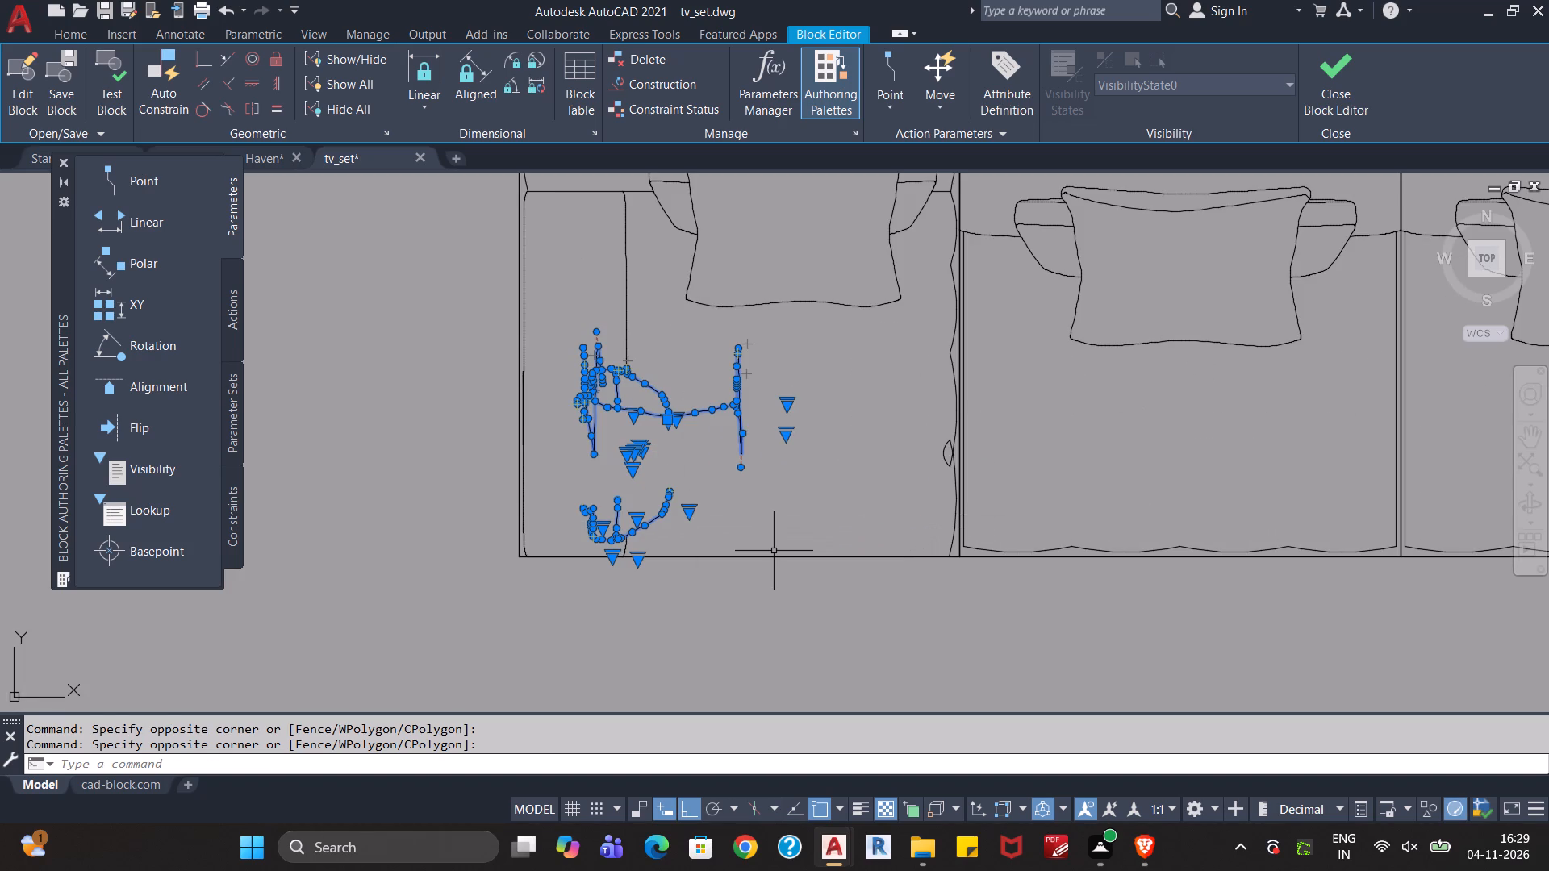
{"action": "key", "text": "Delete"}
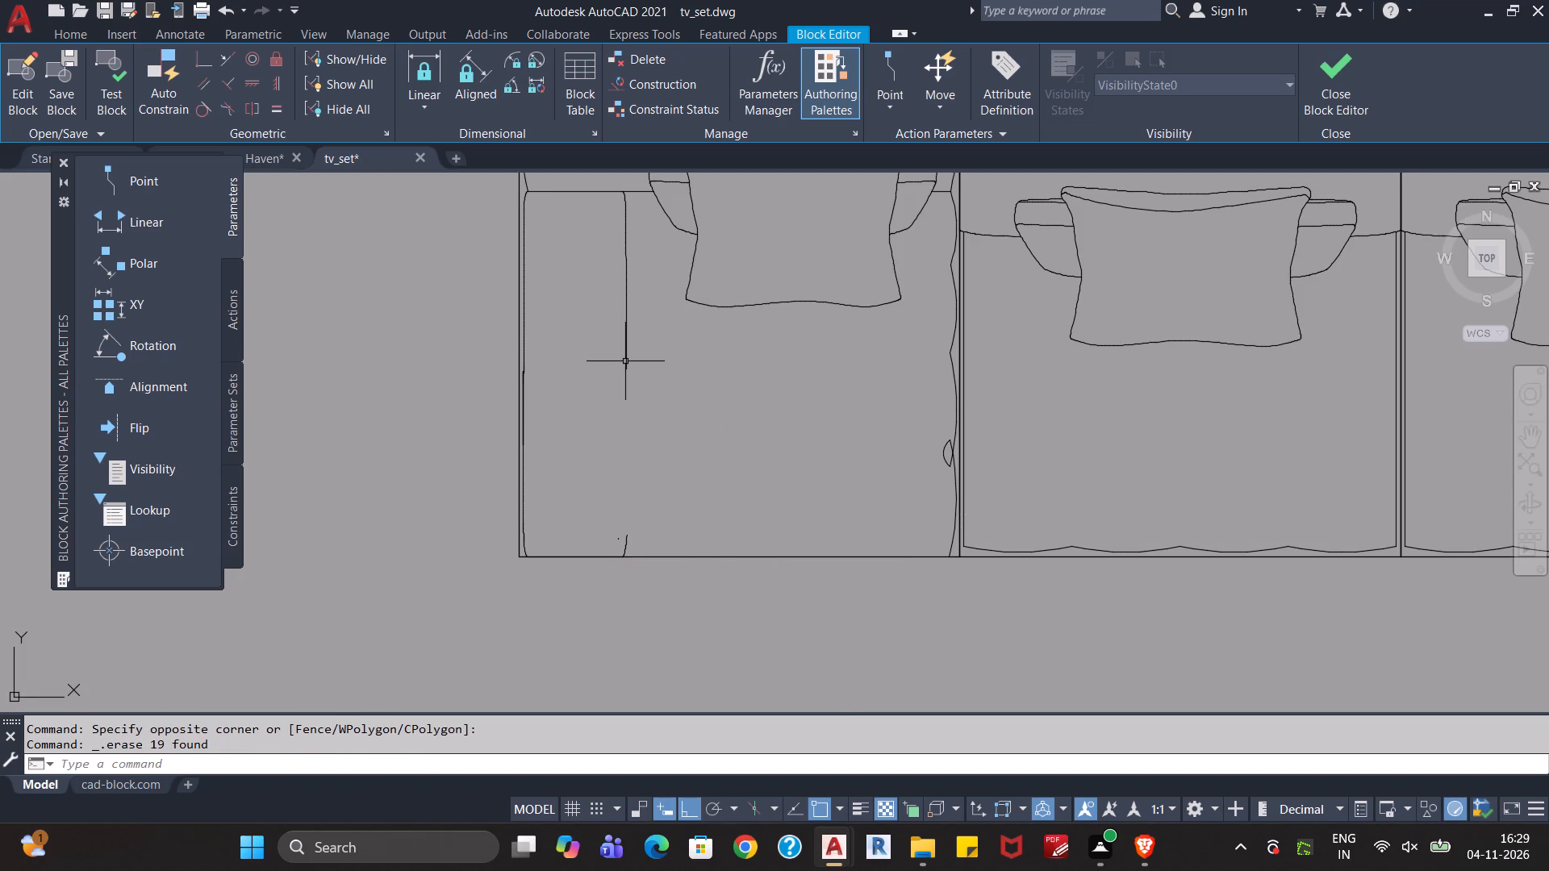
Stretch the left armrest's inner edge line to the endpoint of the short segment at the sofa's front.
{"action": "left_click", "coordinate": [625, 362]}
{"action": "left_click_drag", "start_coordinate": [625, 369], "coordinate": [624, 483]}
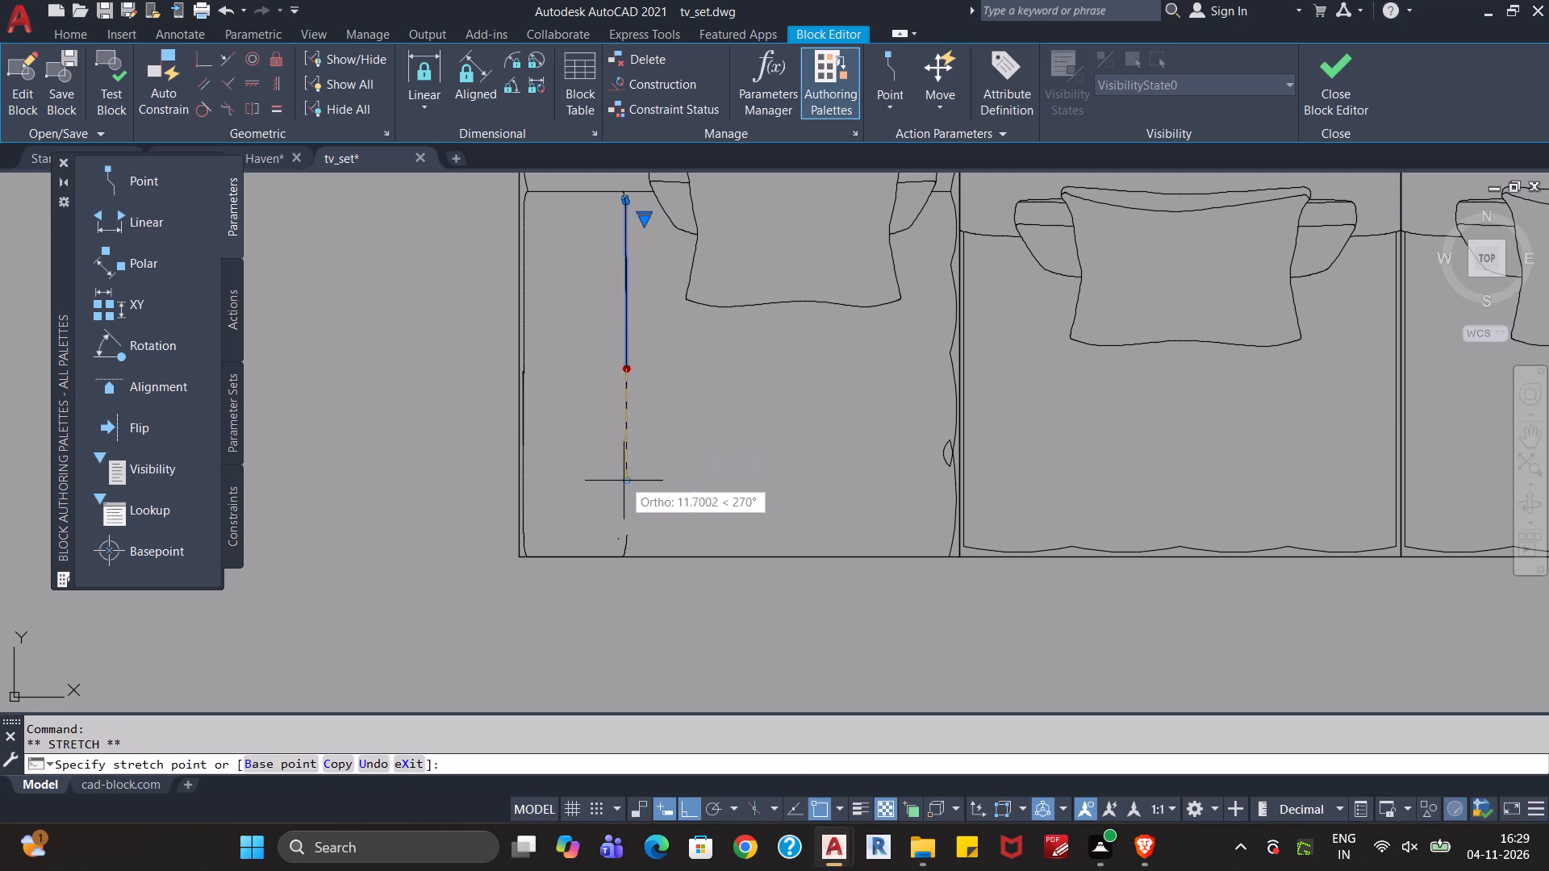
{"action": "left_click_drag", "start_coordinate": [624, 483], "coordinate": [626, 539]}
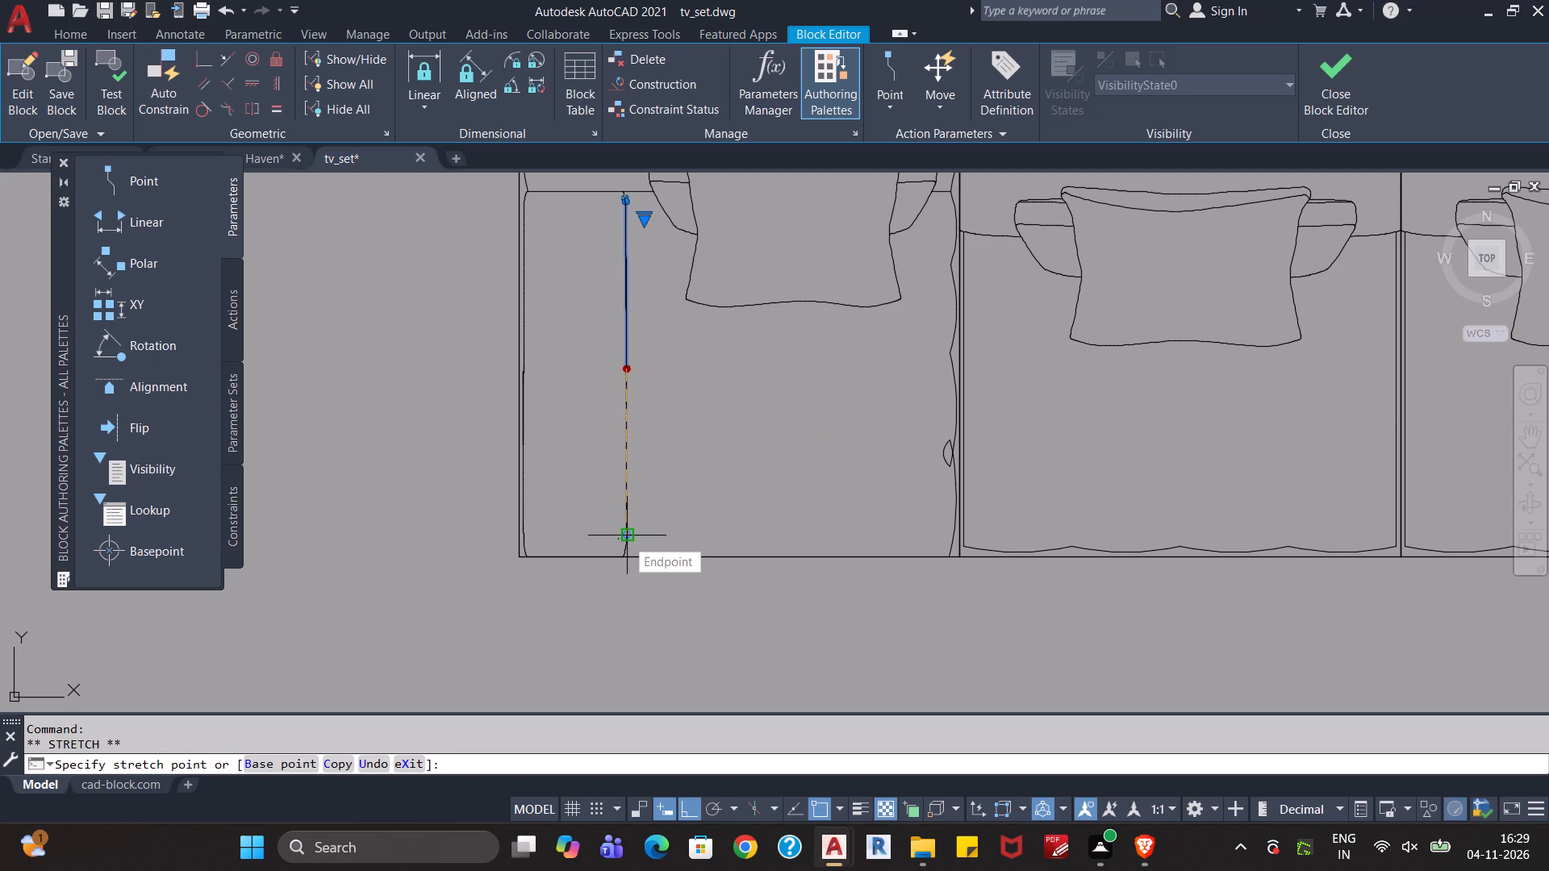
{"action": "left_click", "coordinate": [626, 539]}
{"action": "key", "text": "Escape"}
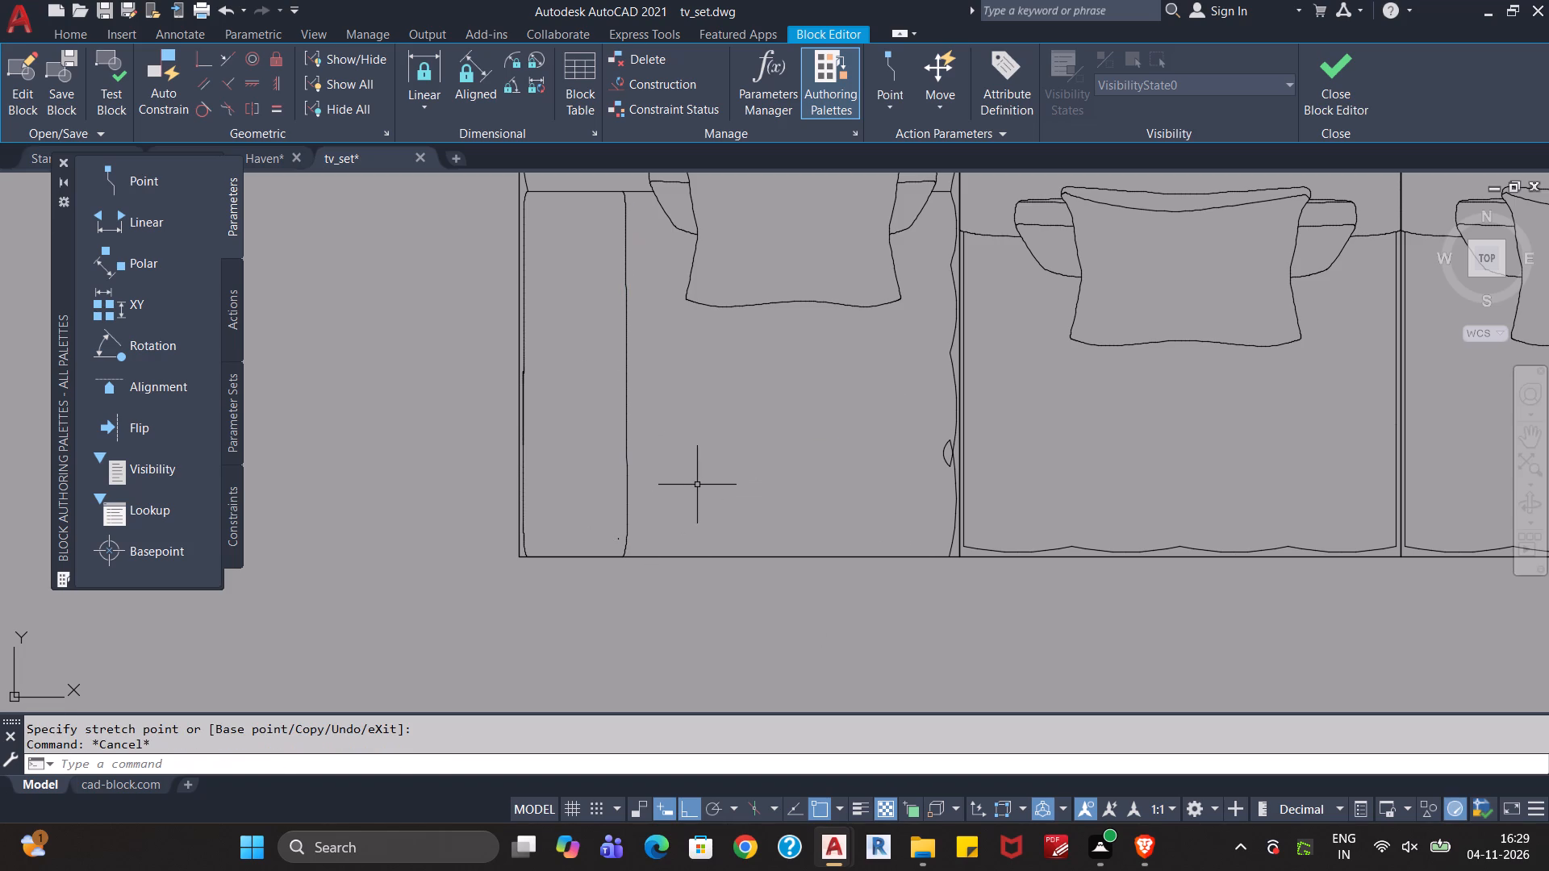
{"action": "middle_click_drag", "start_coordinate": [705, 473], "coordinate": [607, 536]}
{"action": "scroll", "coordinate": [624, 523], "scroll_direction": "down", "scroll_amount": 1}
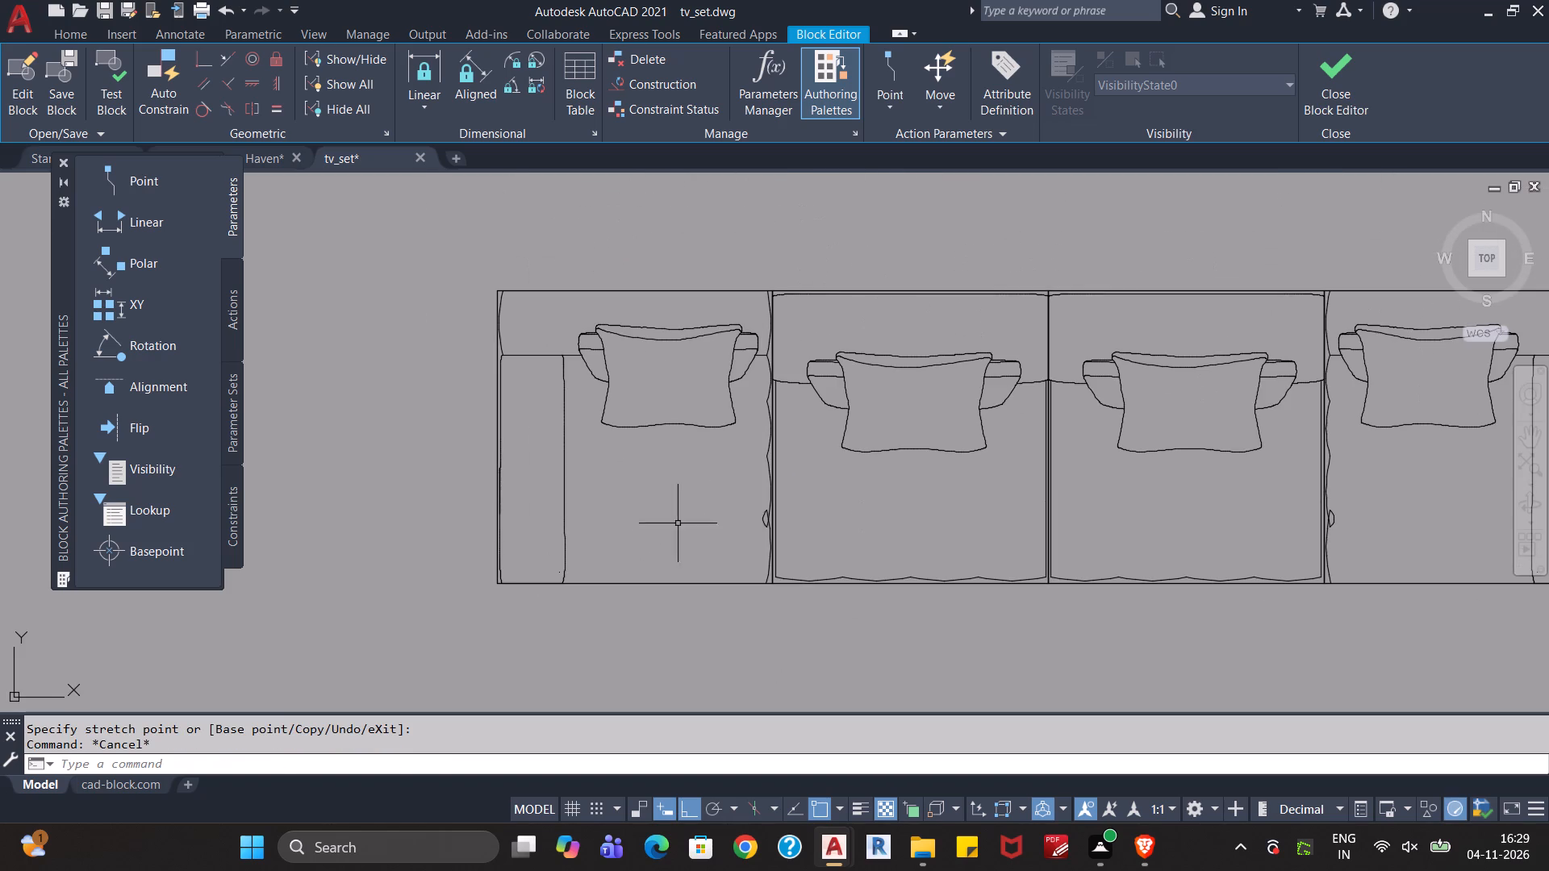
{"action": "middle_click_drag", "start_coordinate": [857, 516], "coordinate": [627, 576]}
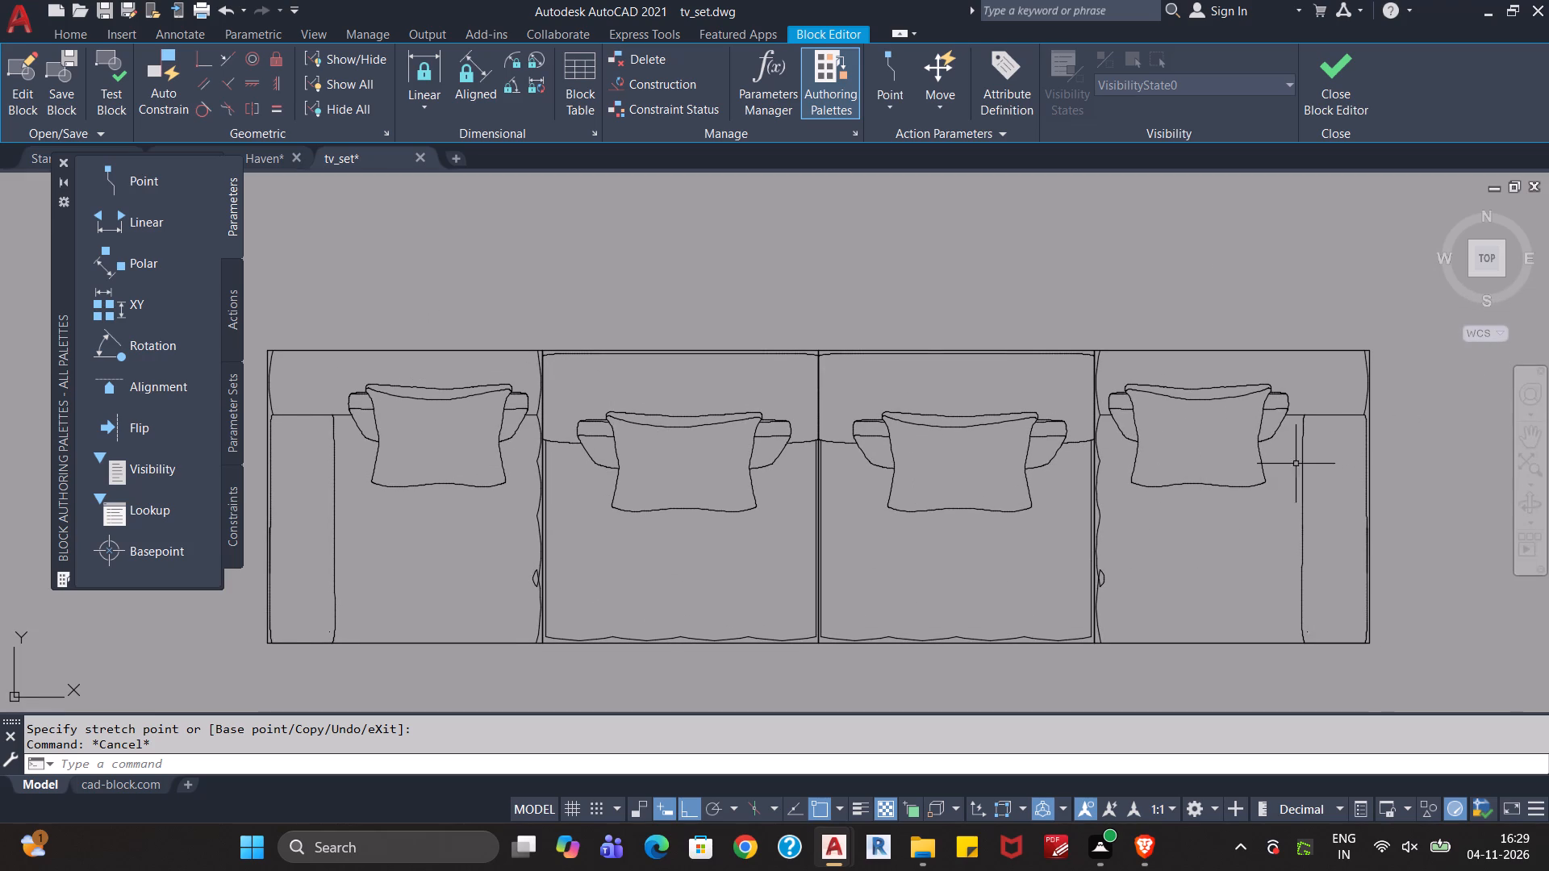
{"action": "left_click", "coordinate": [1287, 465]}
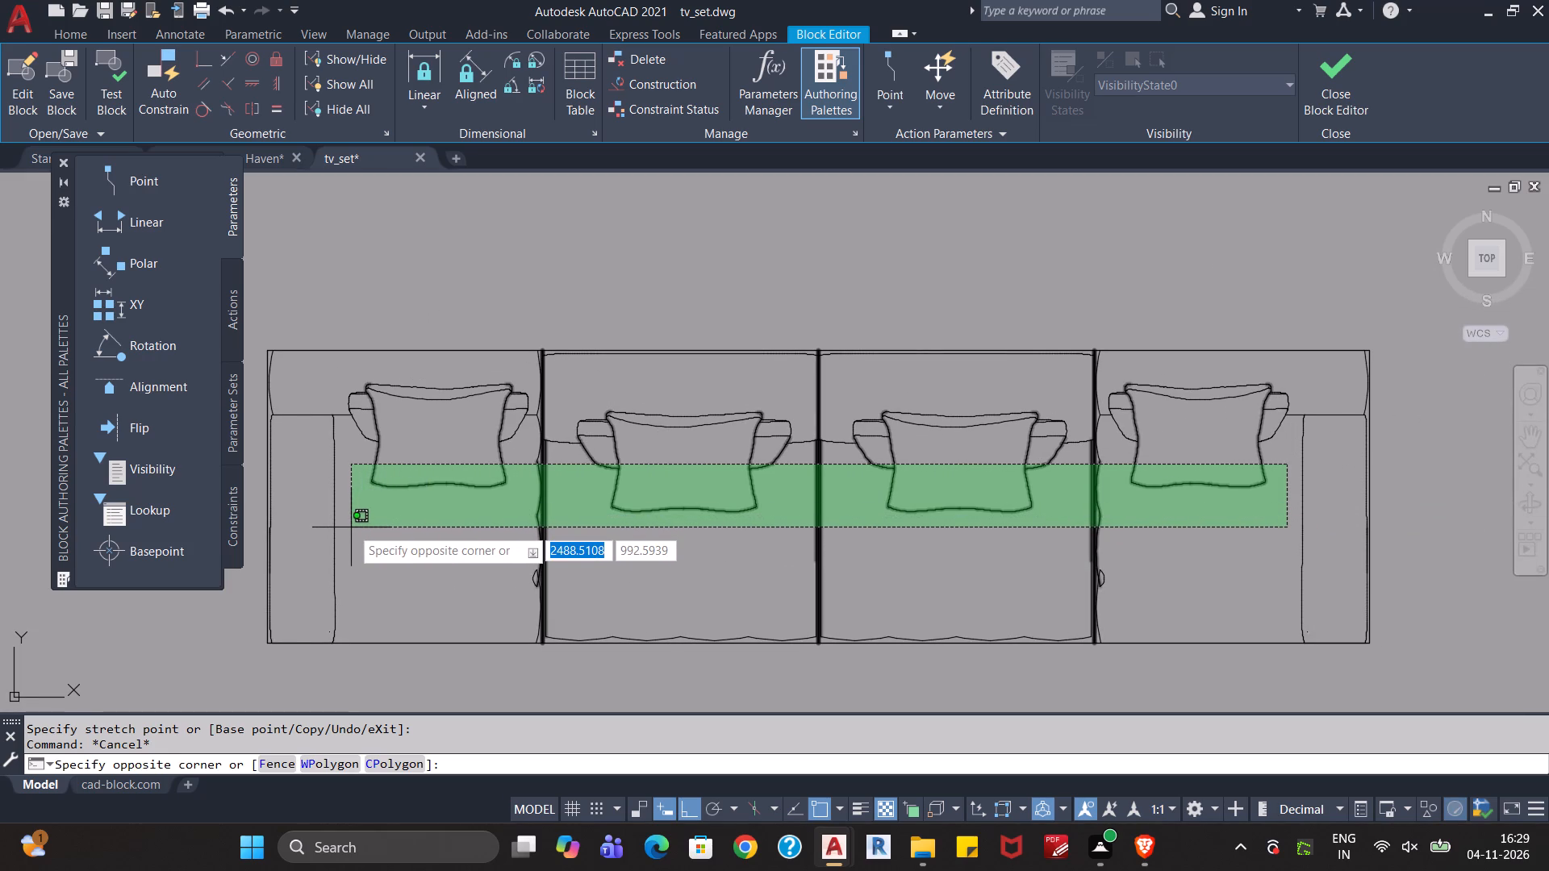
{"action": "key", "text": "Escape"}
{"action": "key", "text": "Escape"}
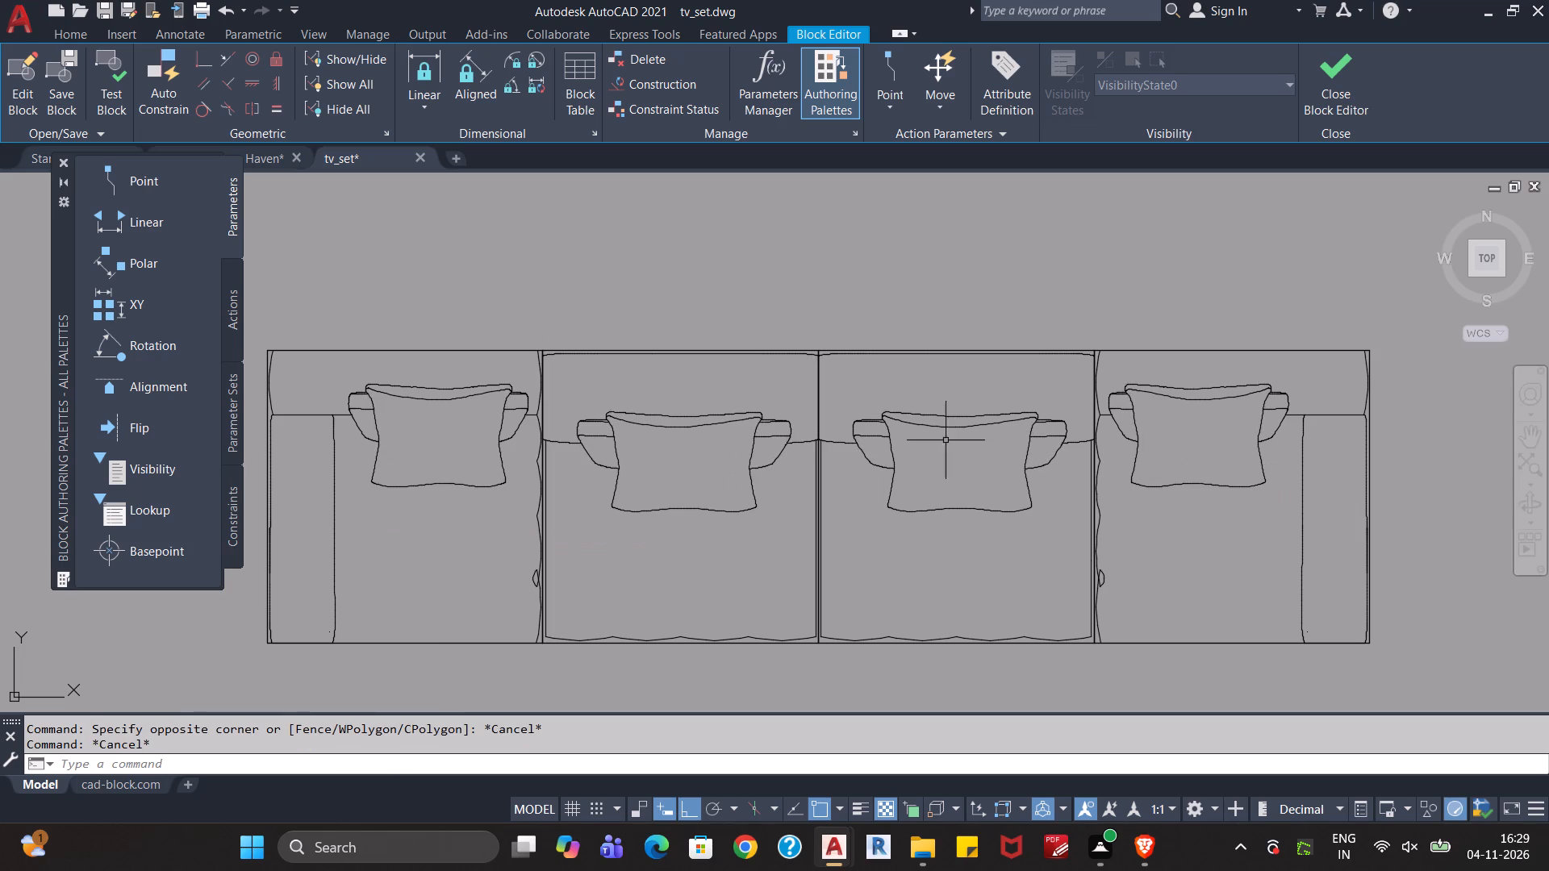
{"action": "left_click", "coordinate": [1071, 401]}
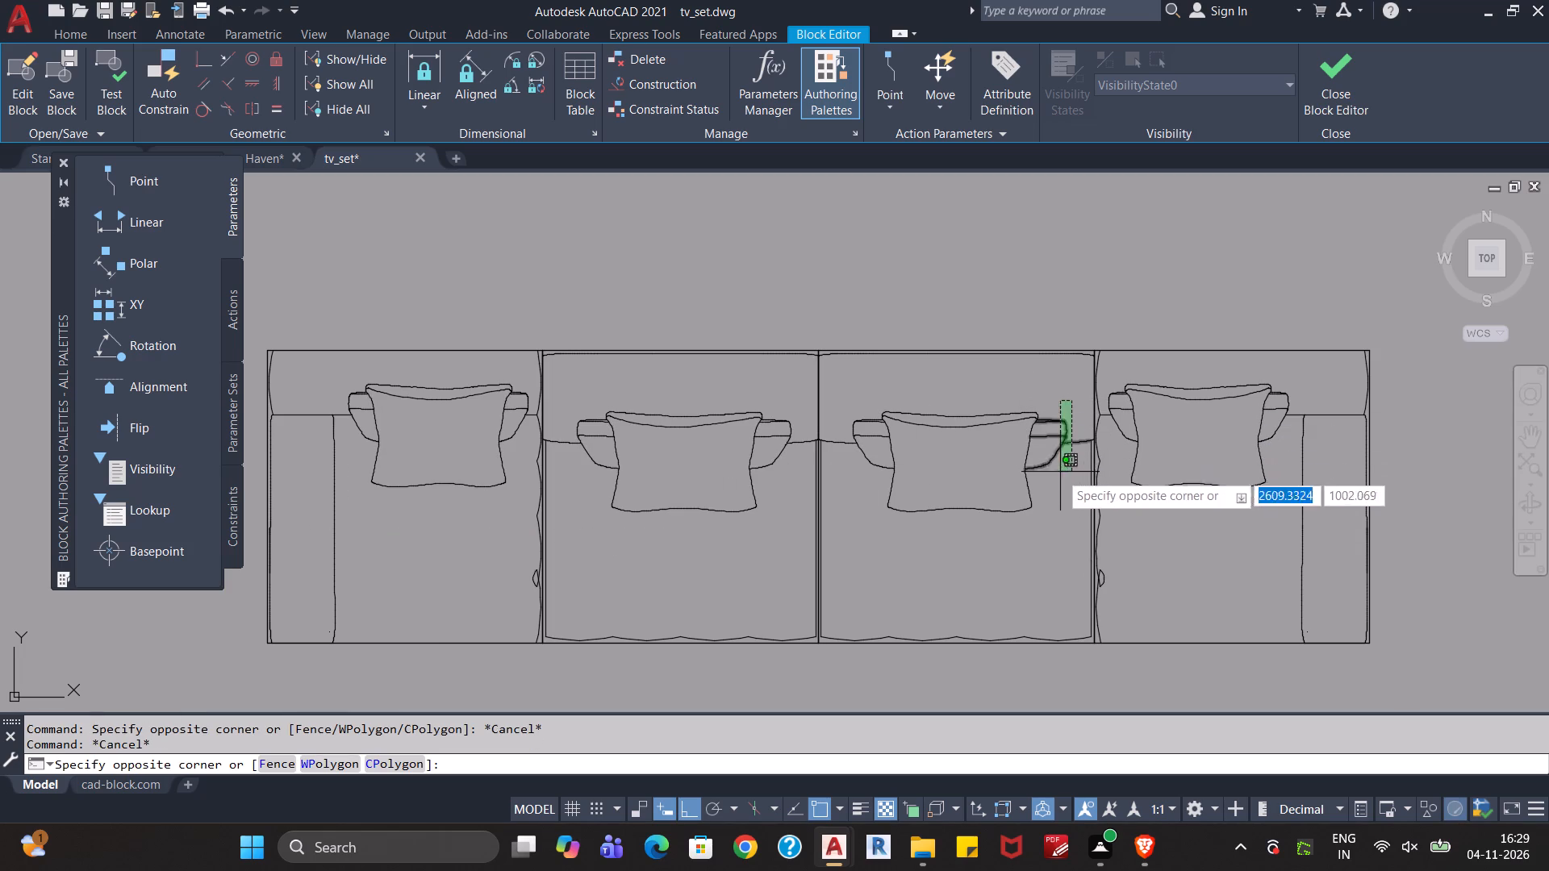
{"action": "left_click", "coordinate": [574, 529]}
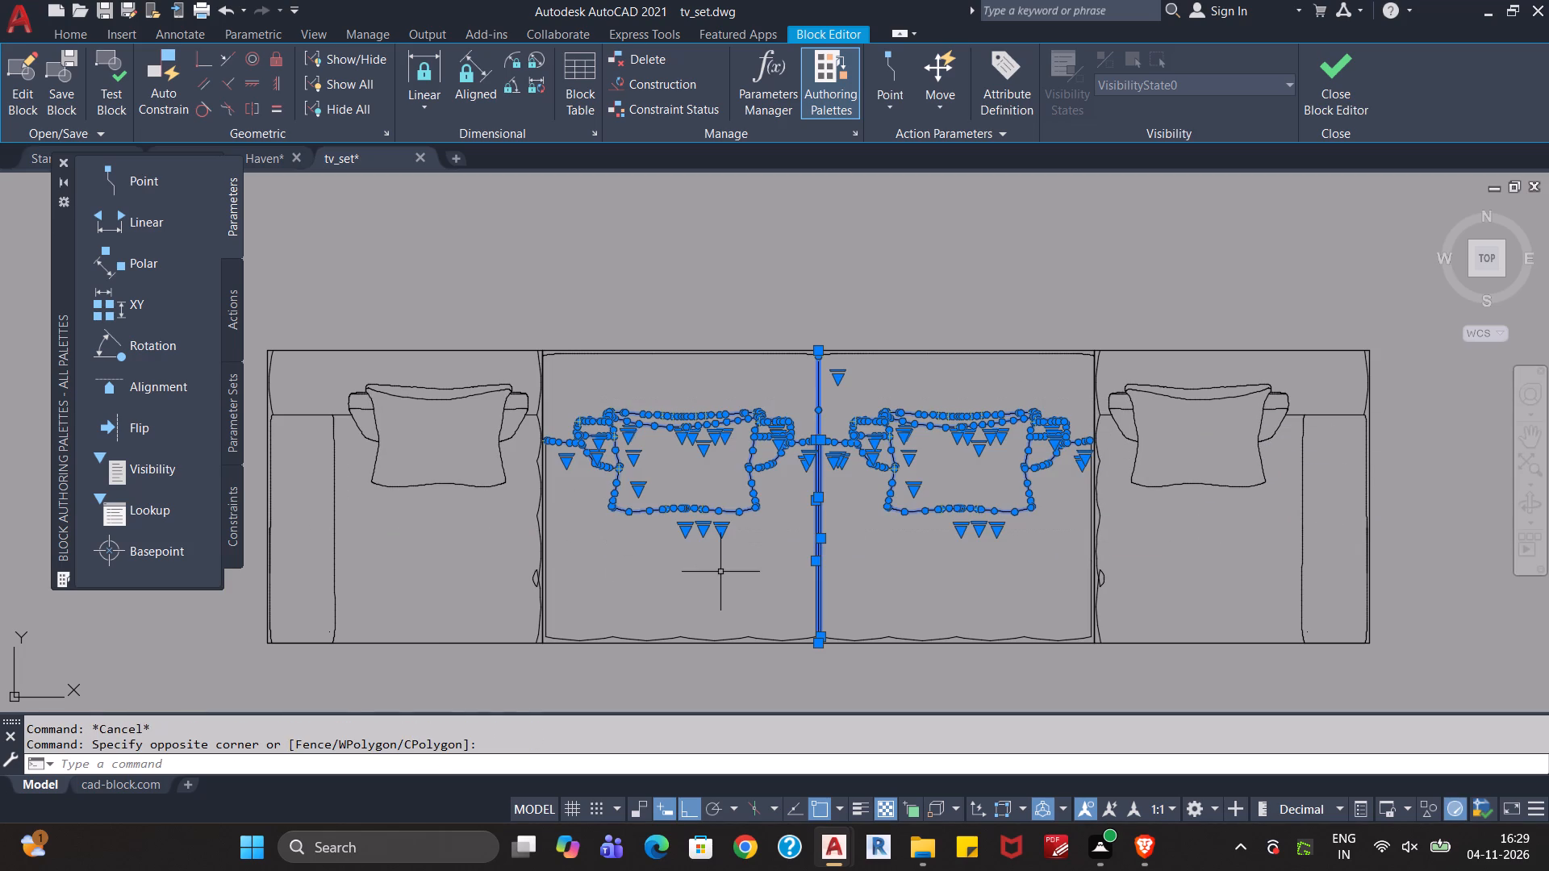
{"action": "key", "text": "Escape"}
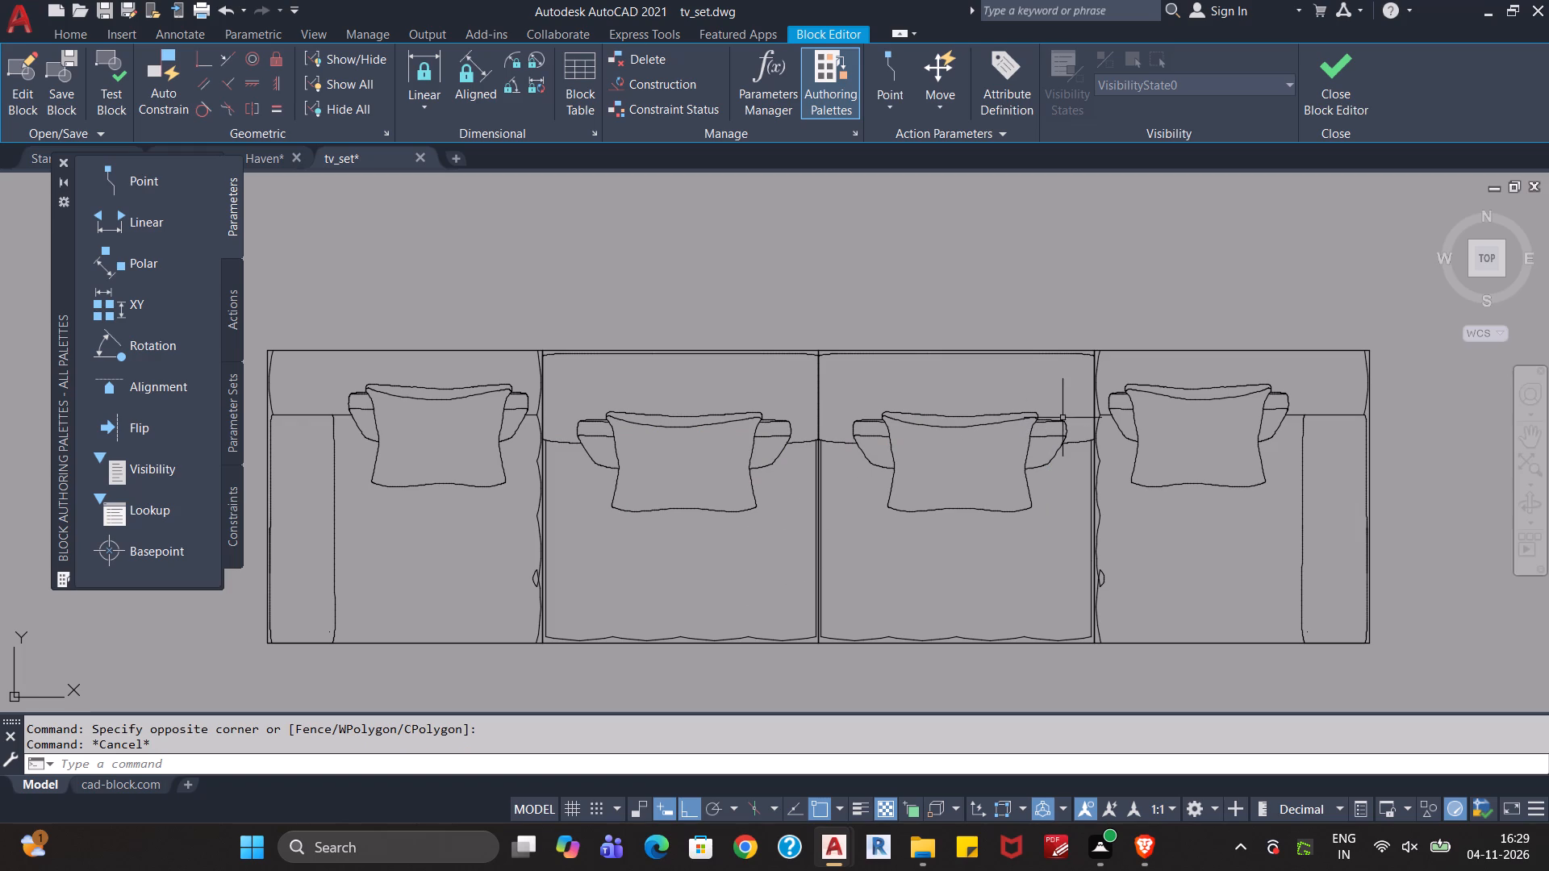
Stretch the back cushions of the two middle seats slightly toward the backrest, bringing them roughly level with the end-seat cushions.
{"action": "left_click", "coordinate": [1077, 406]}
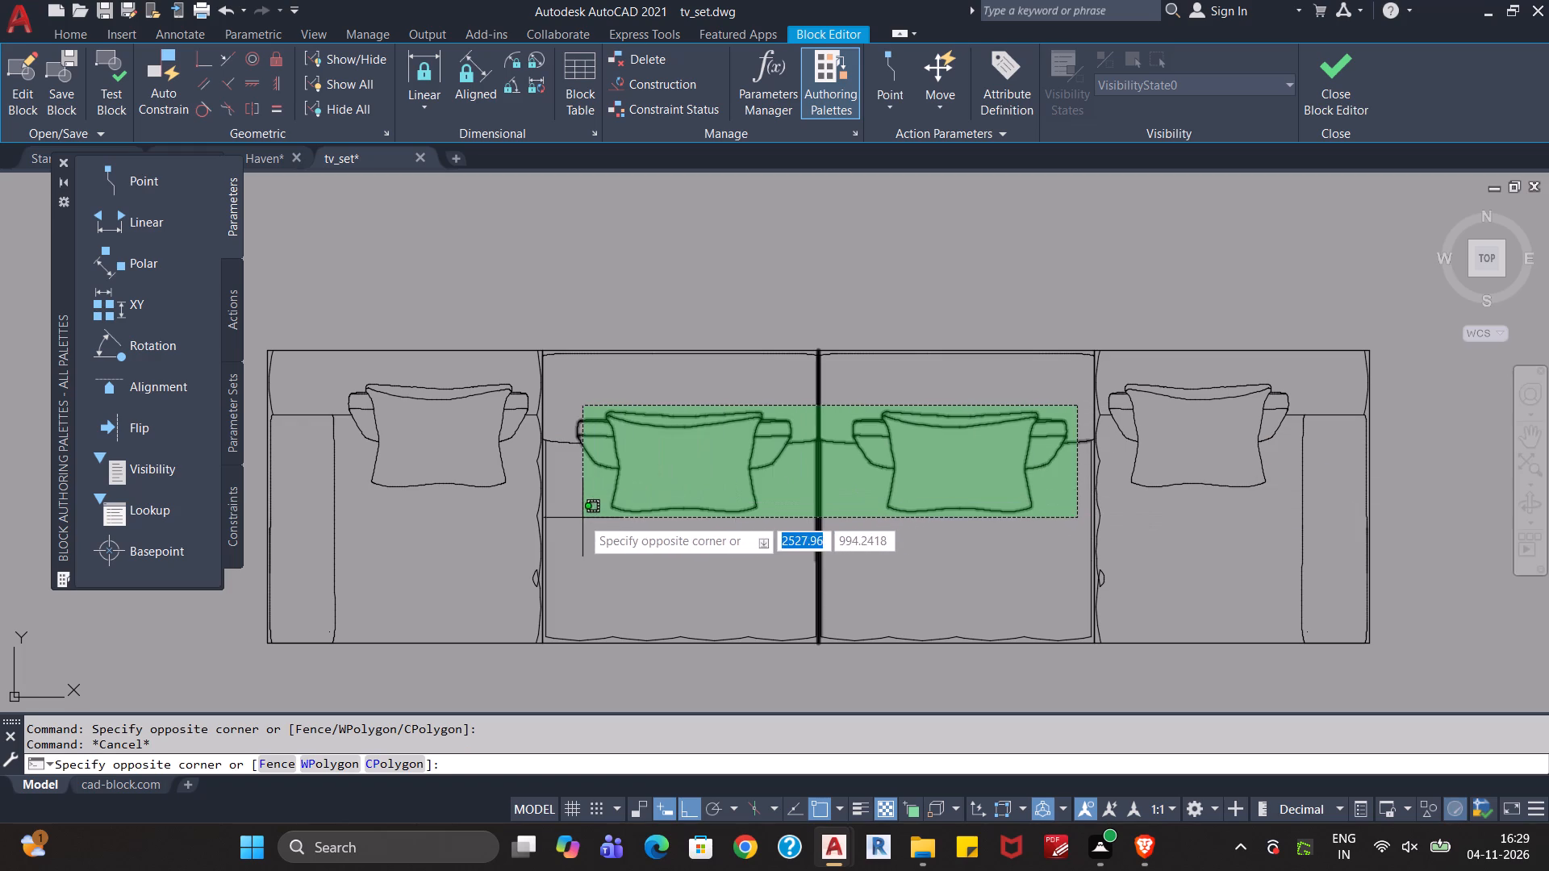
{"action": "left_click", "coordinate": [574, 529]}
{"action": "key", "text": "s"}
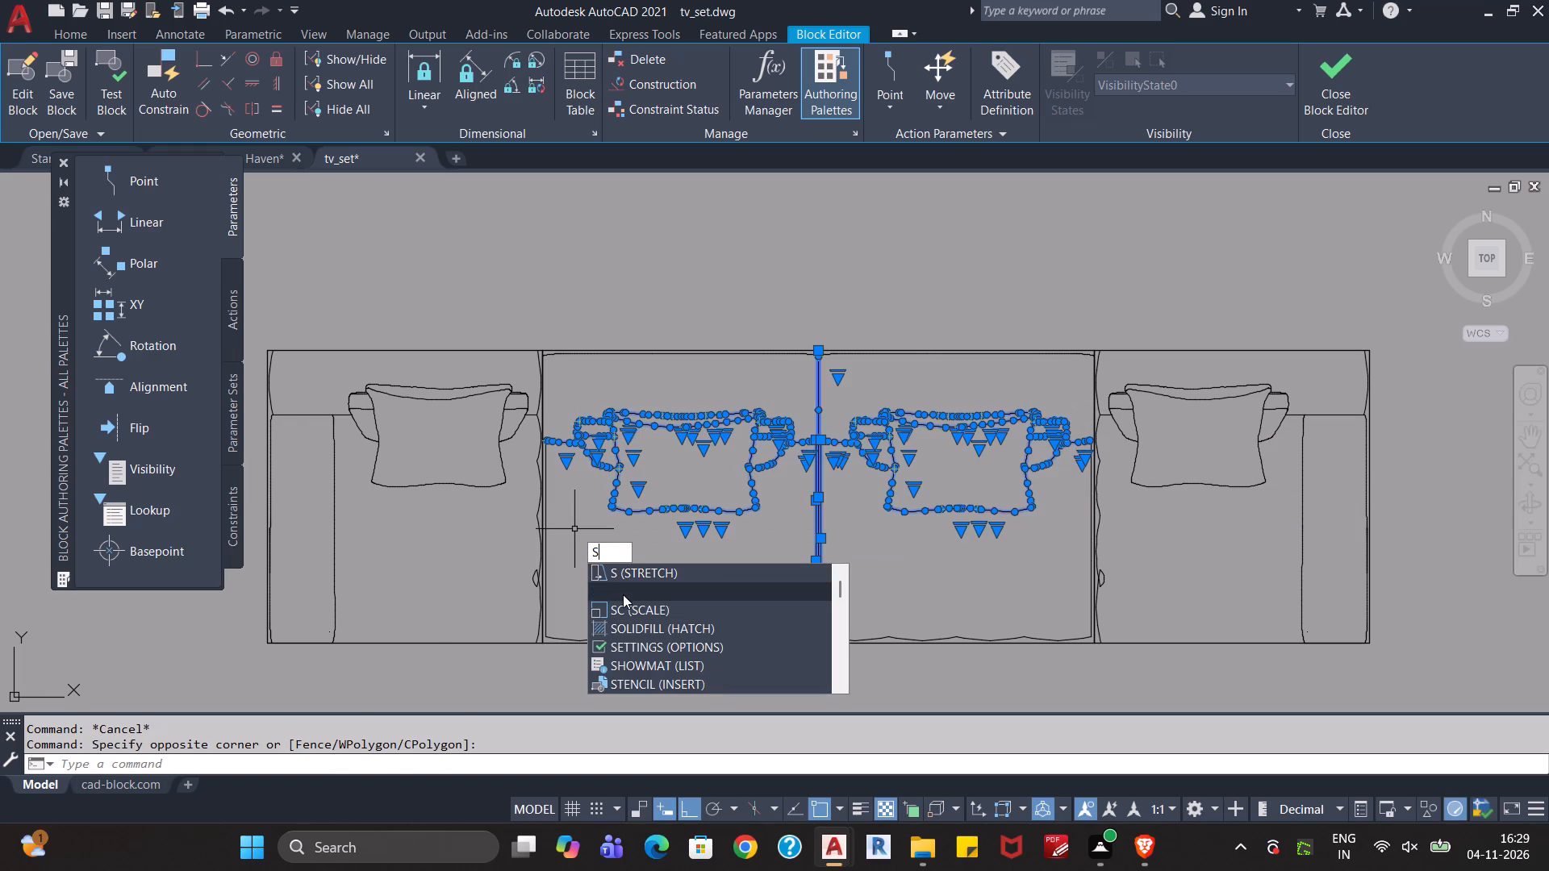
{"action": "left_click", "coordinate": [630, 573]}
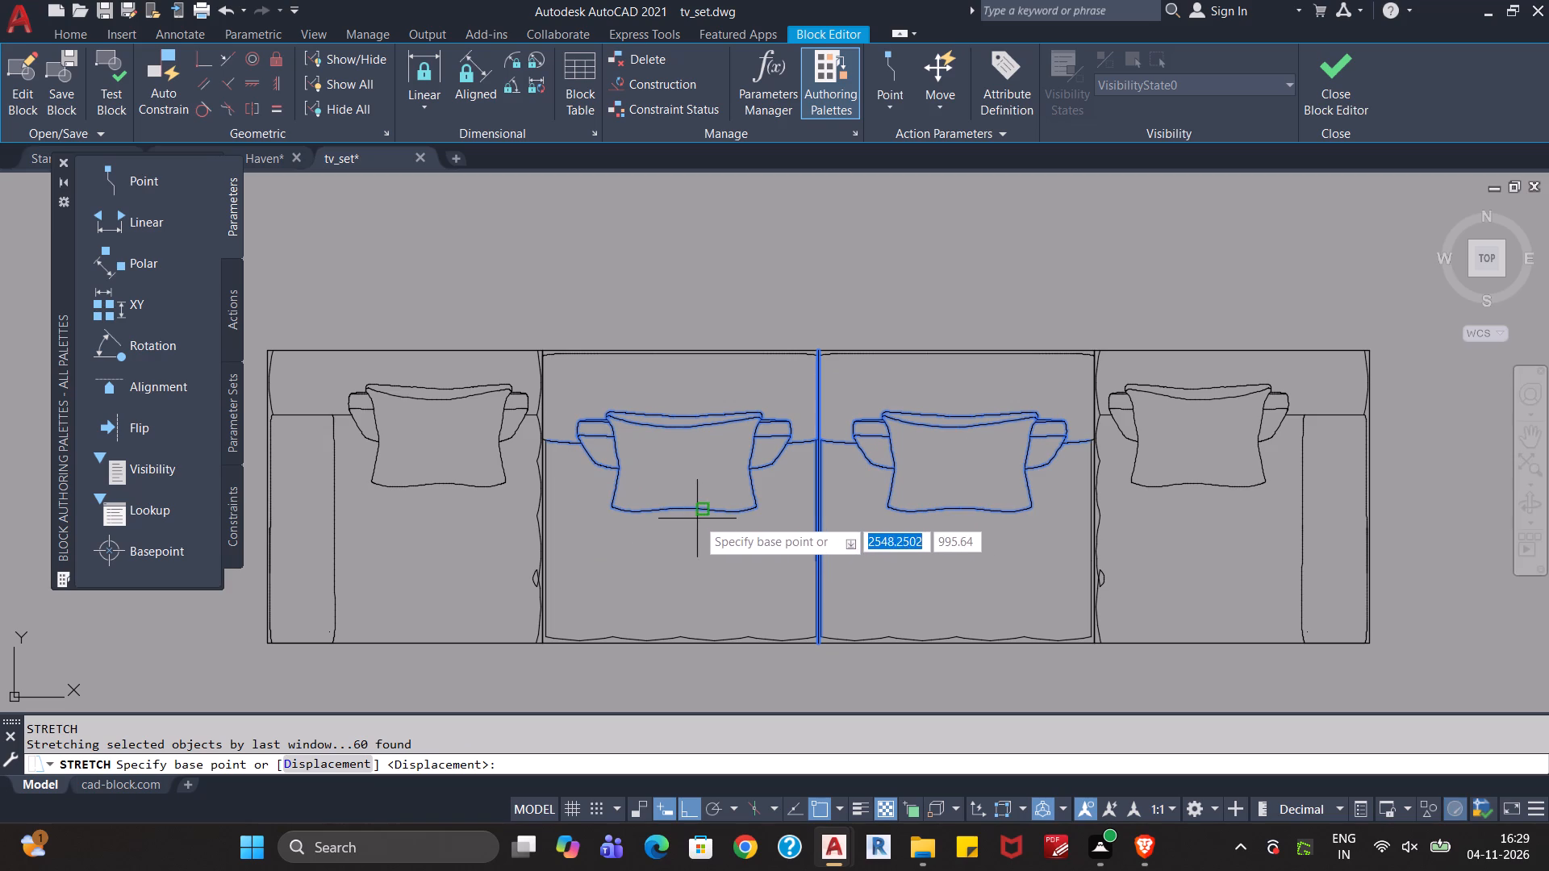
{"action": "left_click", "coordinate": [699, 512]}
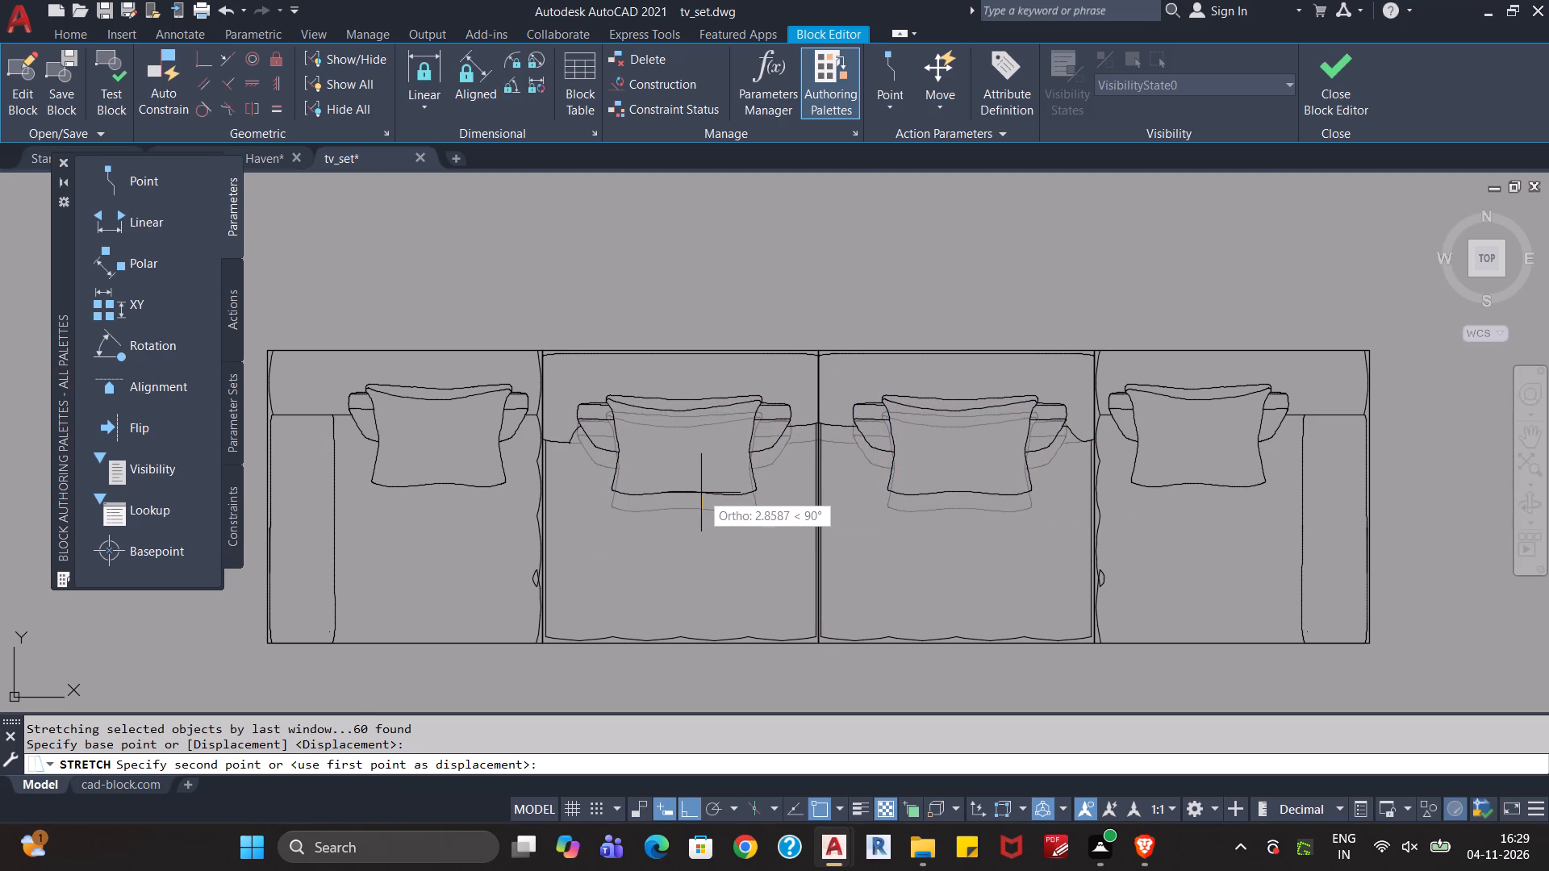
{"action": "left_click", "coordinate": [701, 489]}
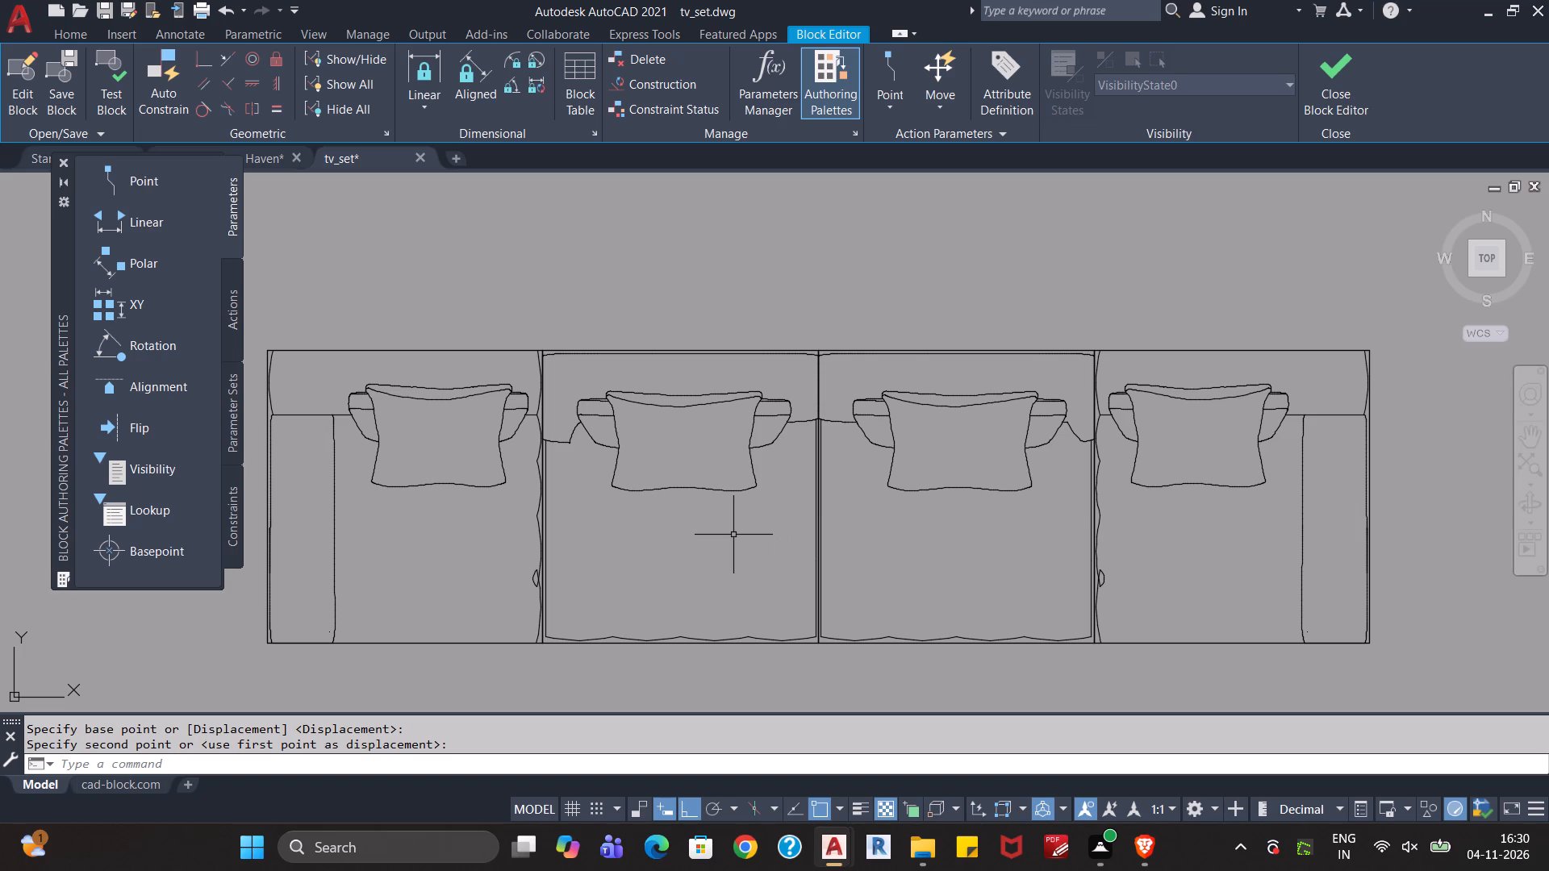
Stretch the sofa's whole front edge about 1.2 units toward the backrest to make all four seats shallower.
{"action": "scroll", "coordinate": [737, 534], "scroll_direction": "down", "scroll_amount": 1}
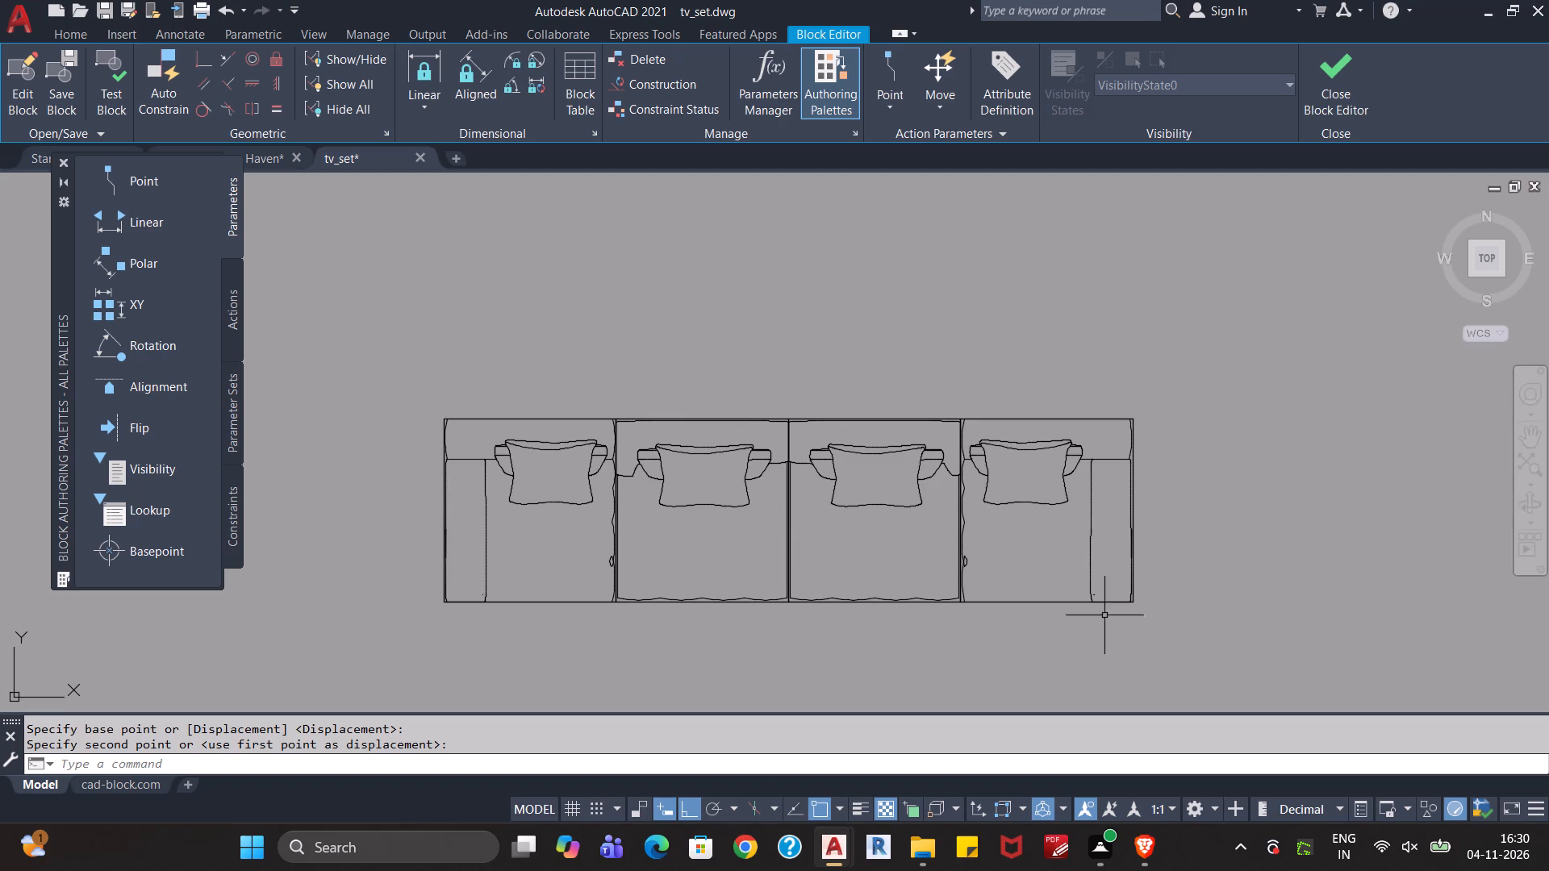
{"action": "left_click", "coordinate": [1236, 574]}
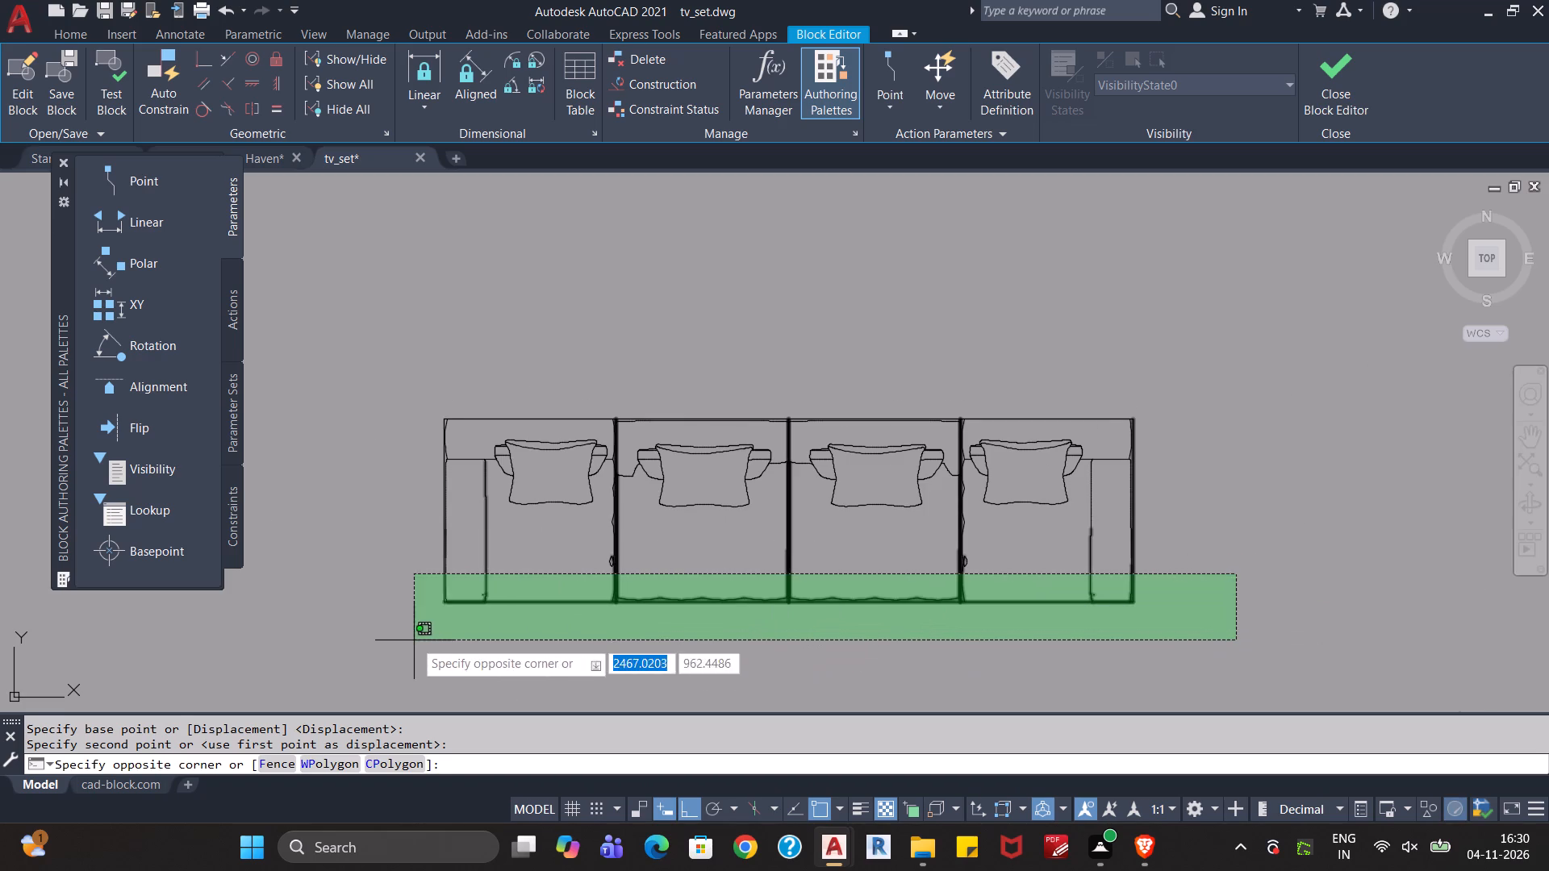
{"action": "left_click", "coordinate": [390, 640]}
{"action": "type", "text": "st"}
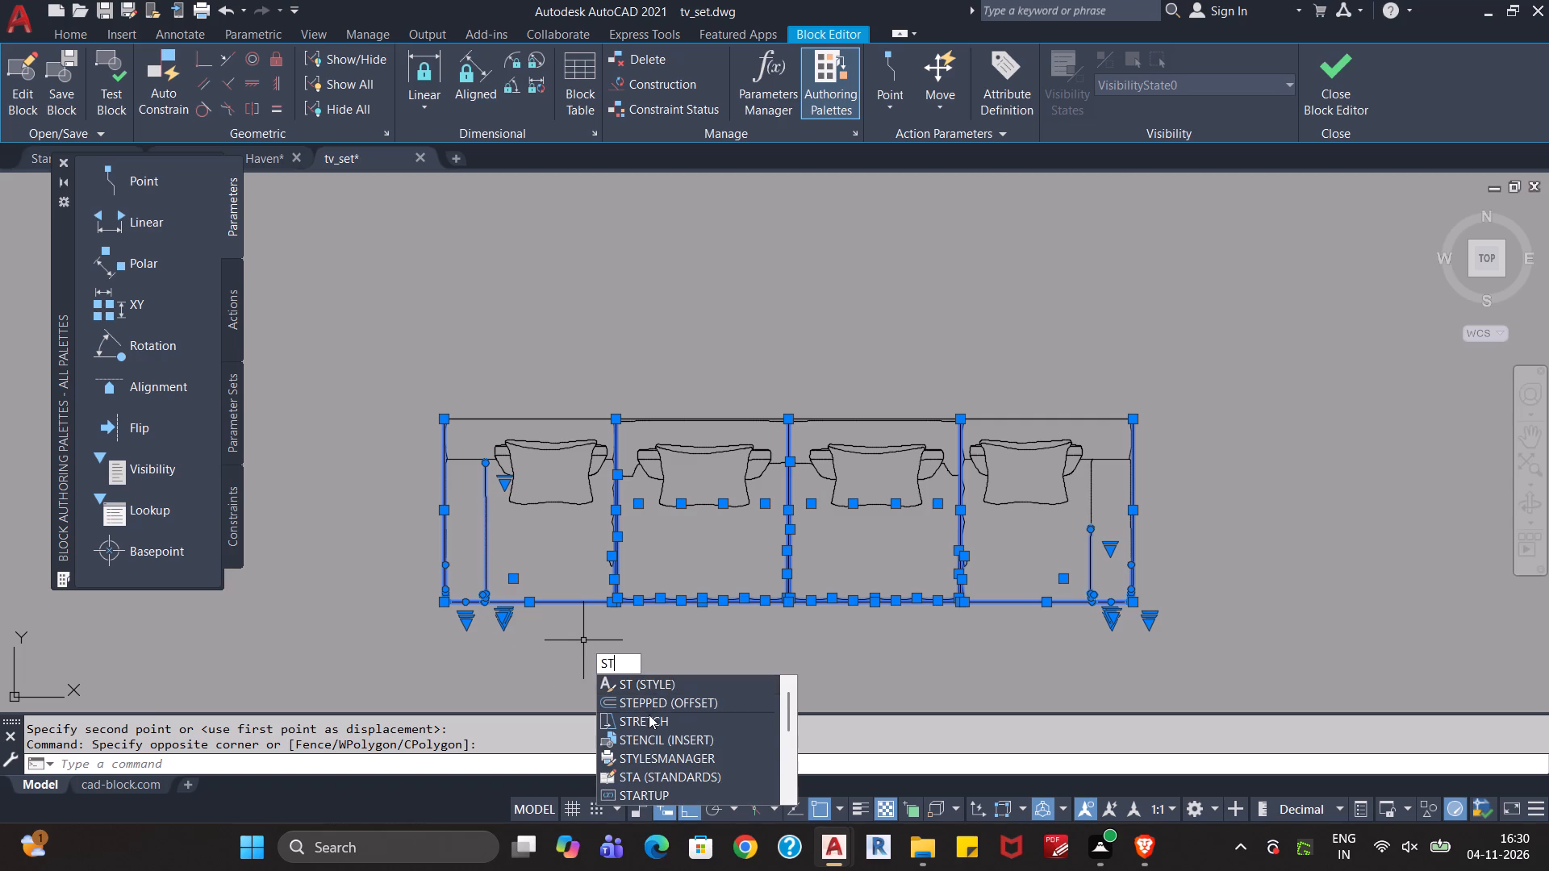
{"action": "left_click", "coordinate": [647, 719]}
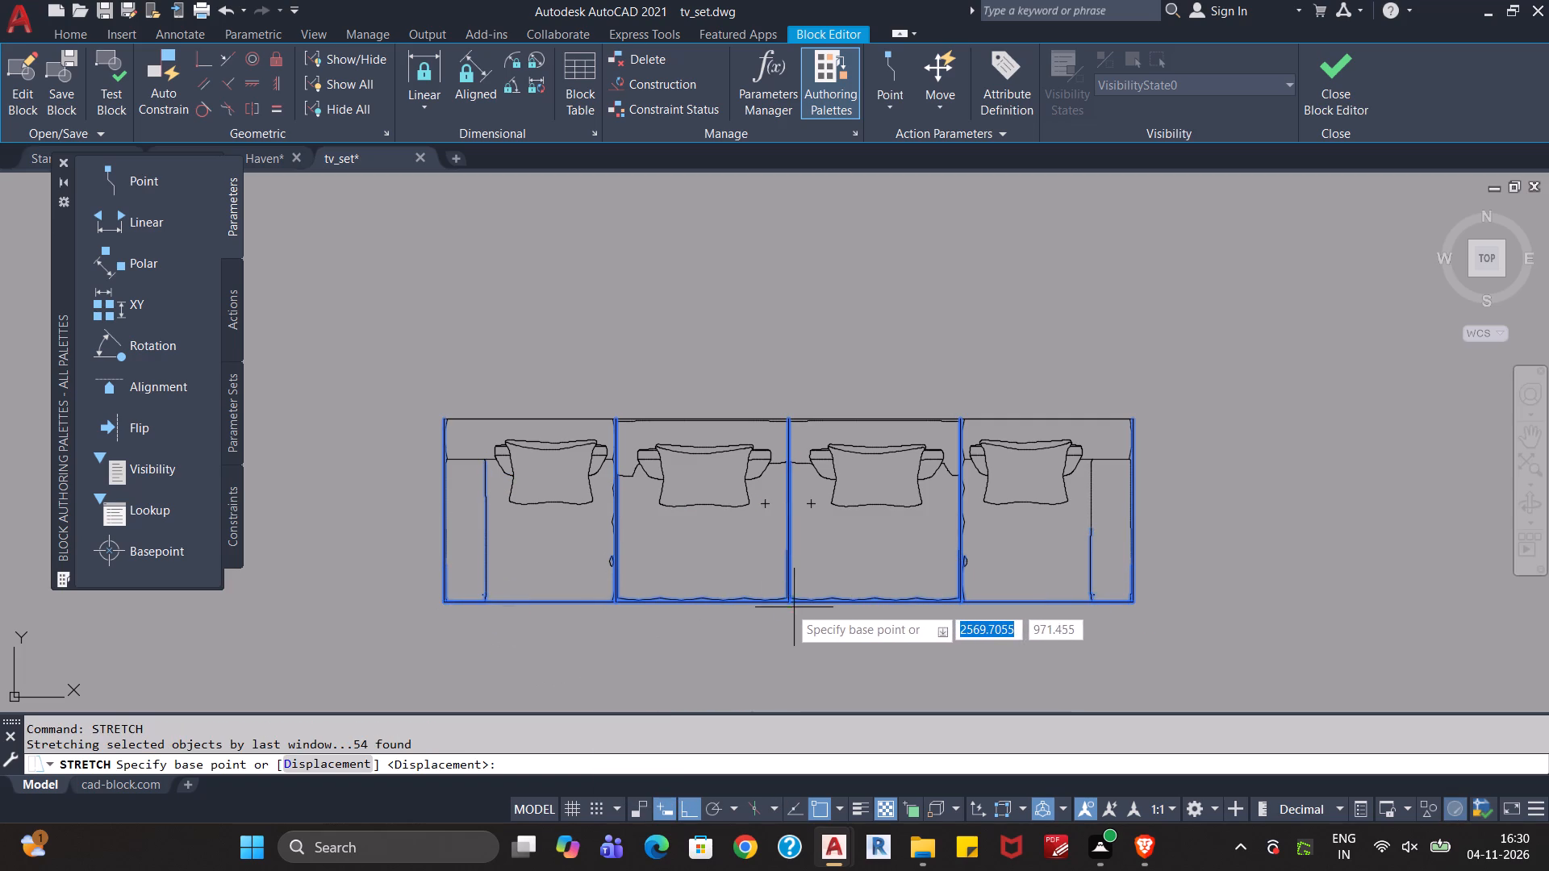
{"action": "left_click", "coordinate": [787, 606]}
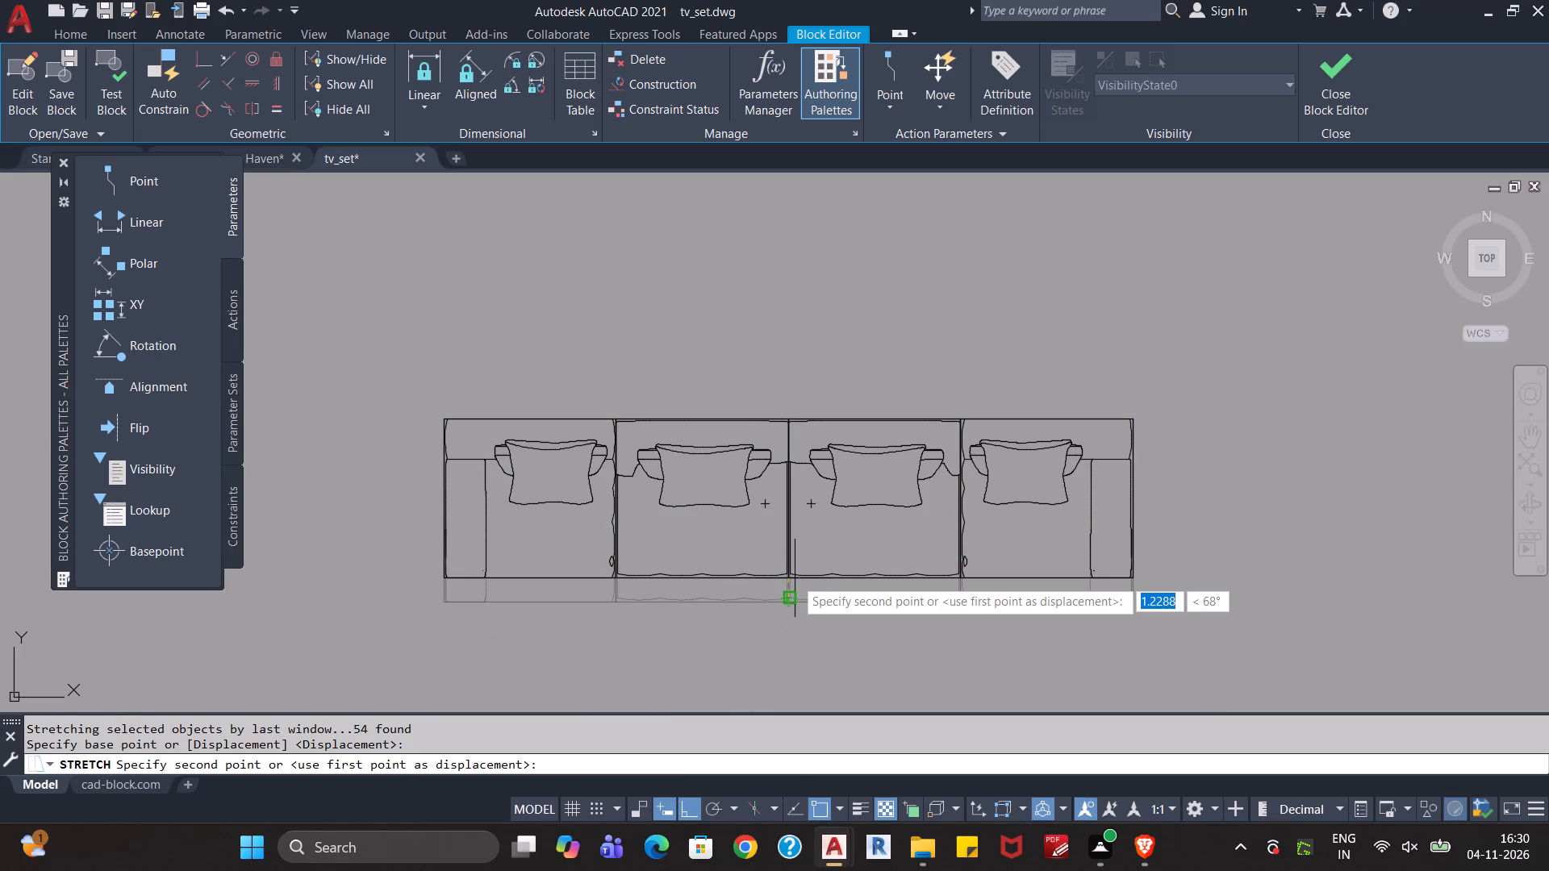
{"action": "left_click", "coordinate": [795, 578]}
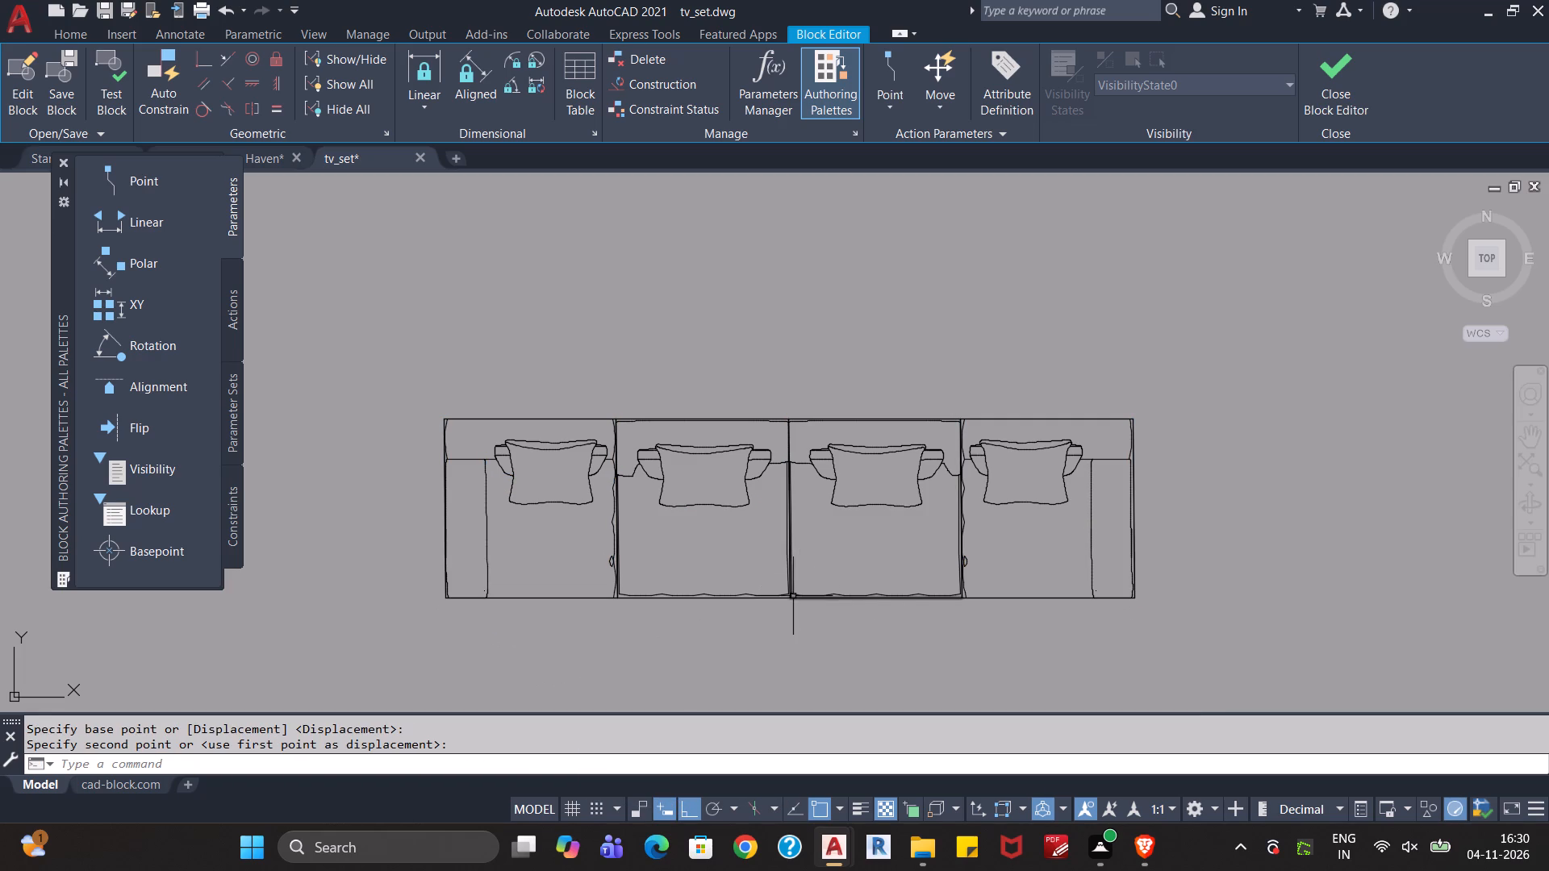
Stretch the sofa's front edge again by about 1.2 units toward the backrest, across all four seats.
{"action": "left_click", "coordinate": [1187, 569]}
{"action": "left_click", "coordinate": [350, 649]}
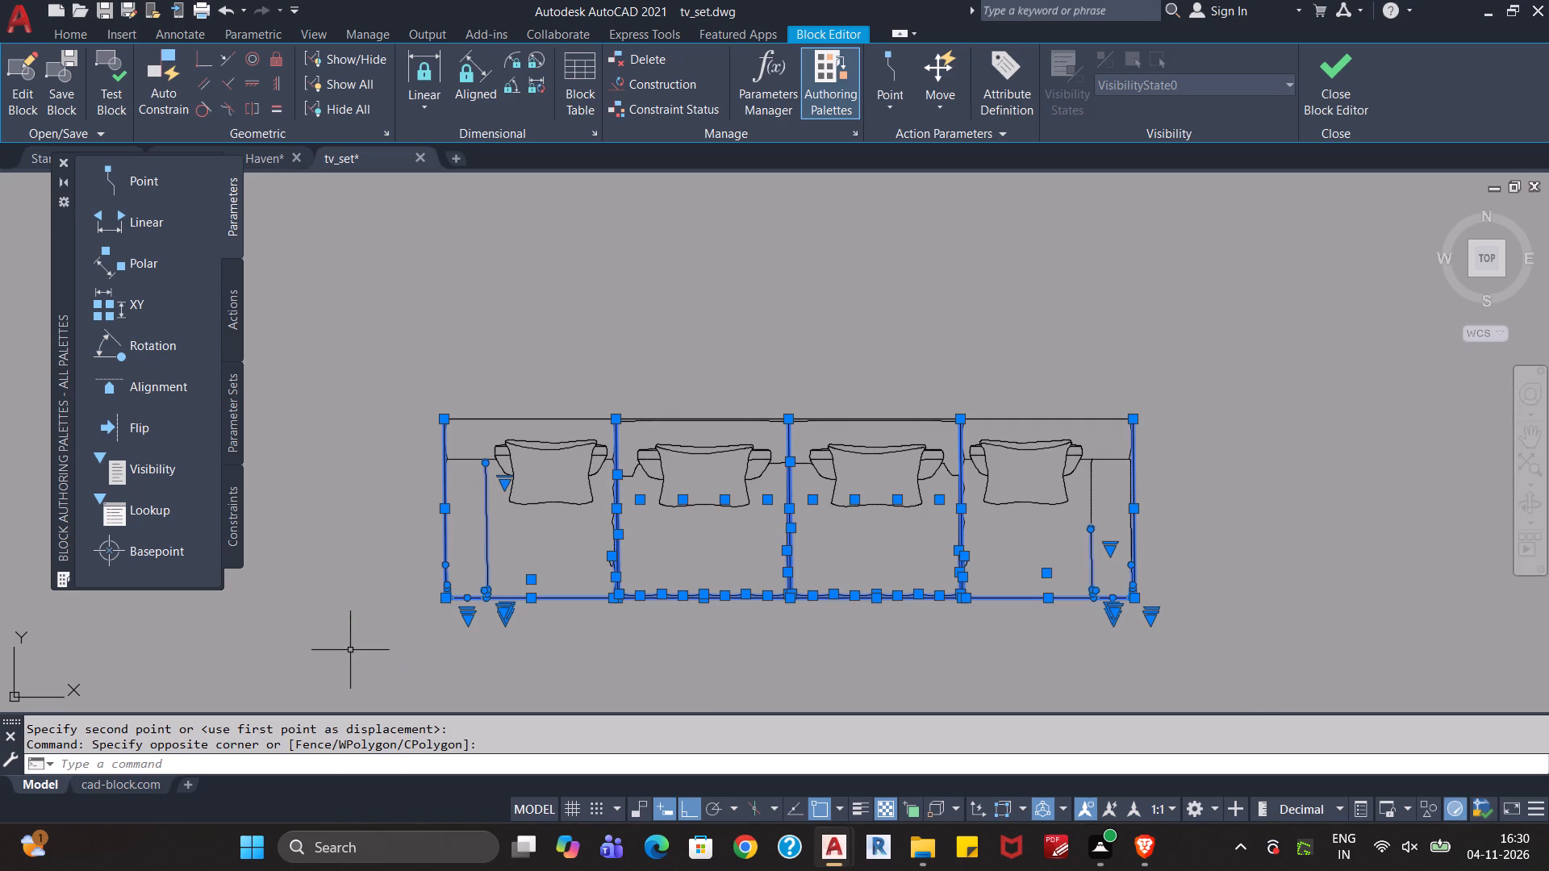
{"action": "type", "text": "st"}
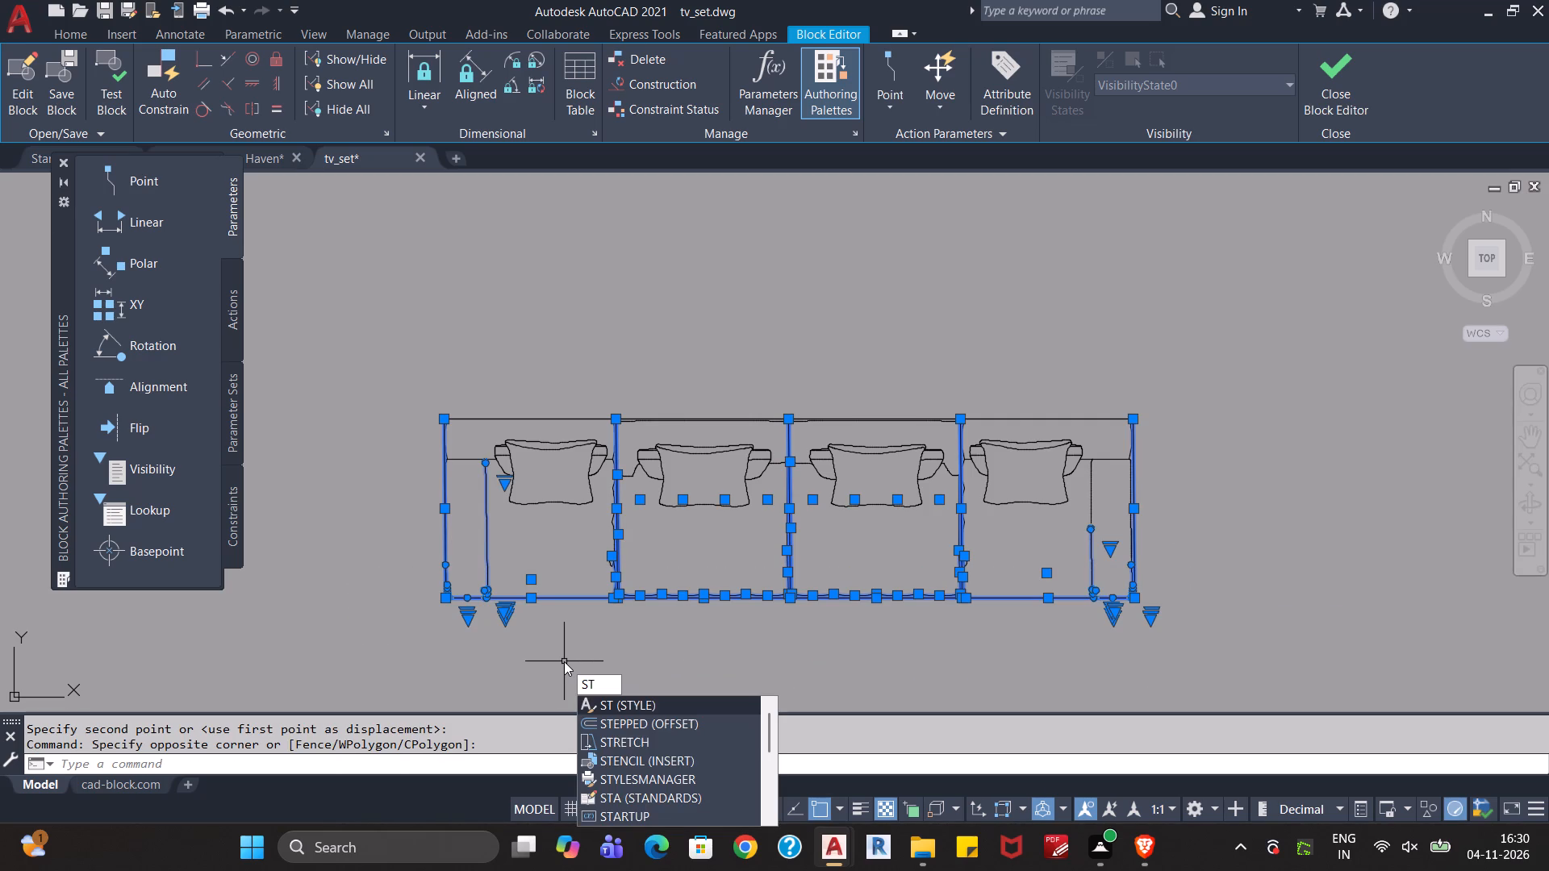
{"action": "left_click", "coordinate": [659, 738]}
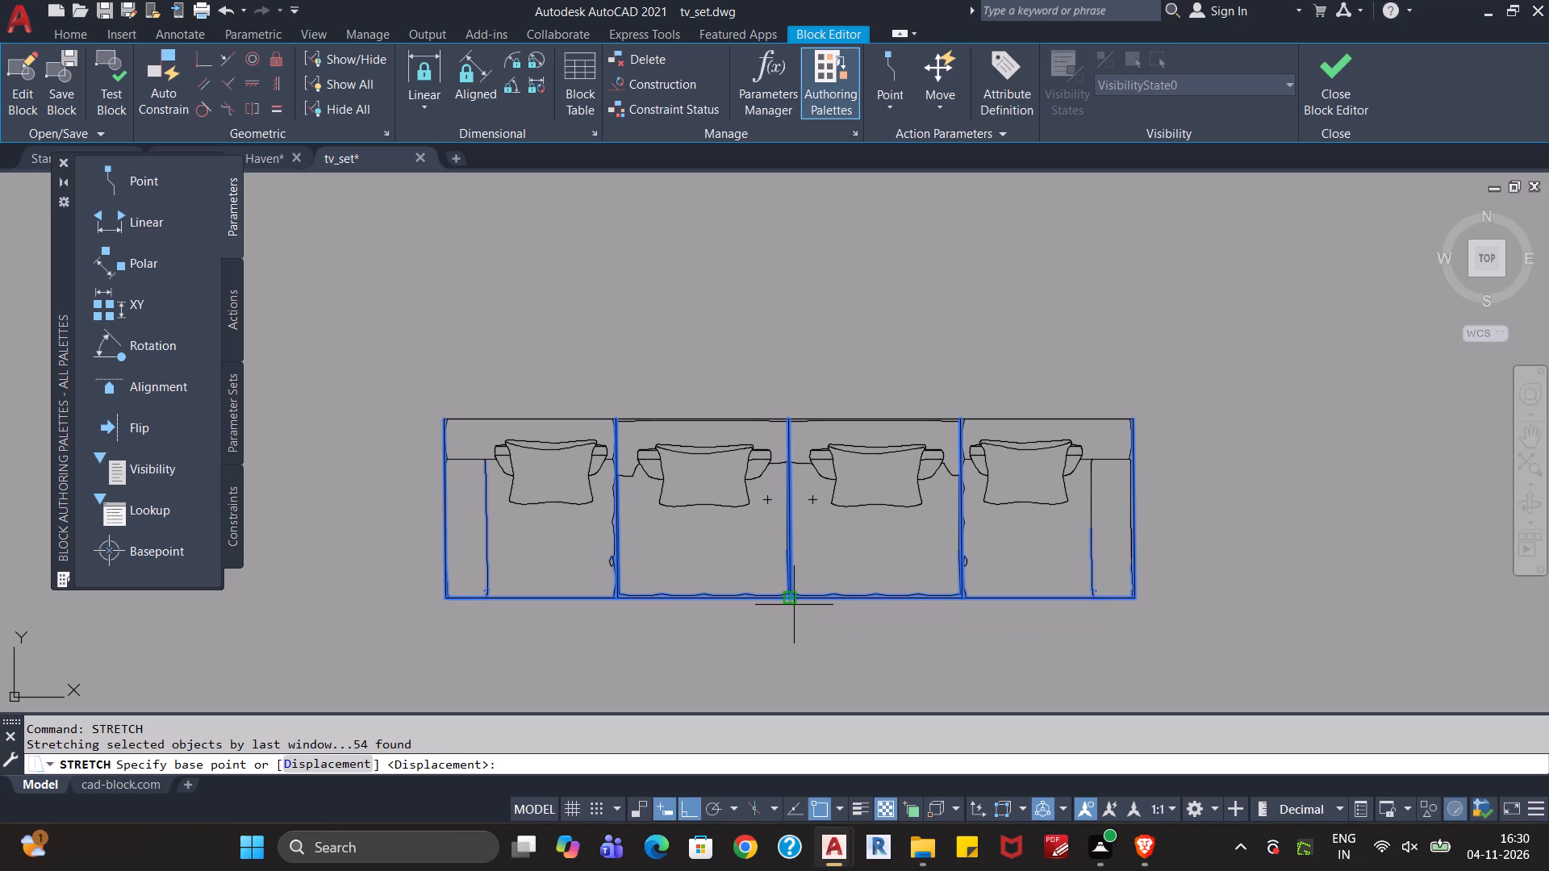
{"action": "left_click", "coordinate": [794, 599]}
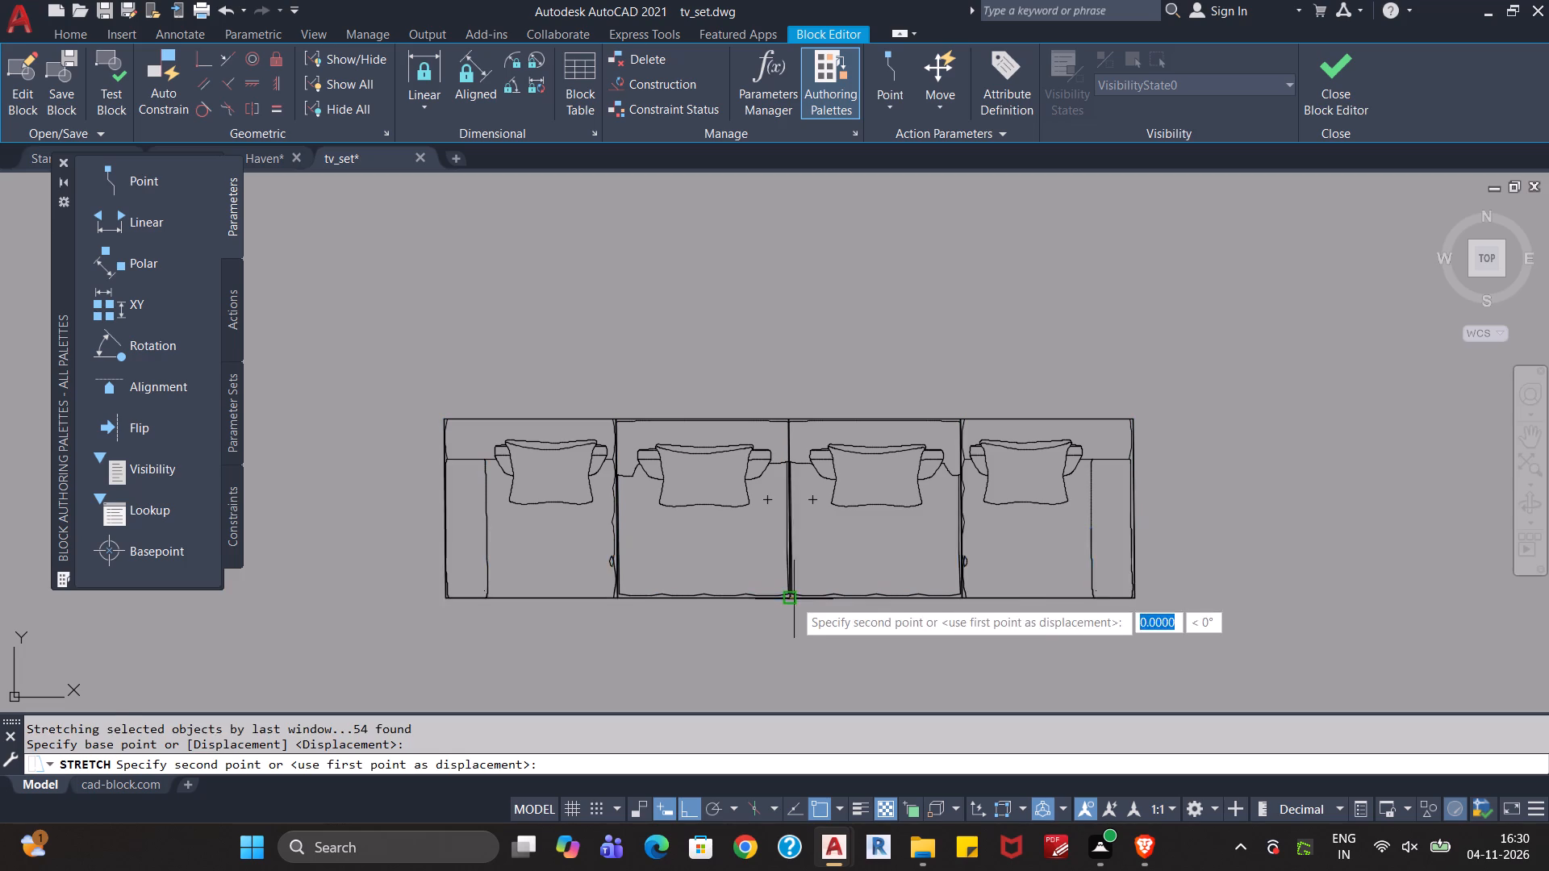
{"action": "scroll", "coordinate": [792, 570], "scroll_direction": "up", "scroll_amount": 3}
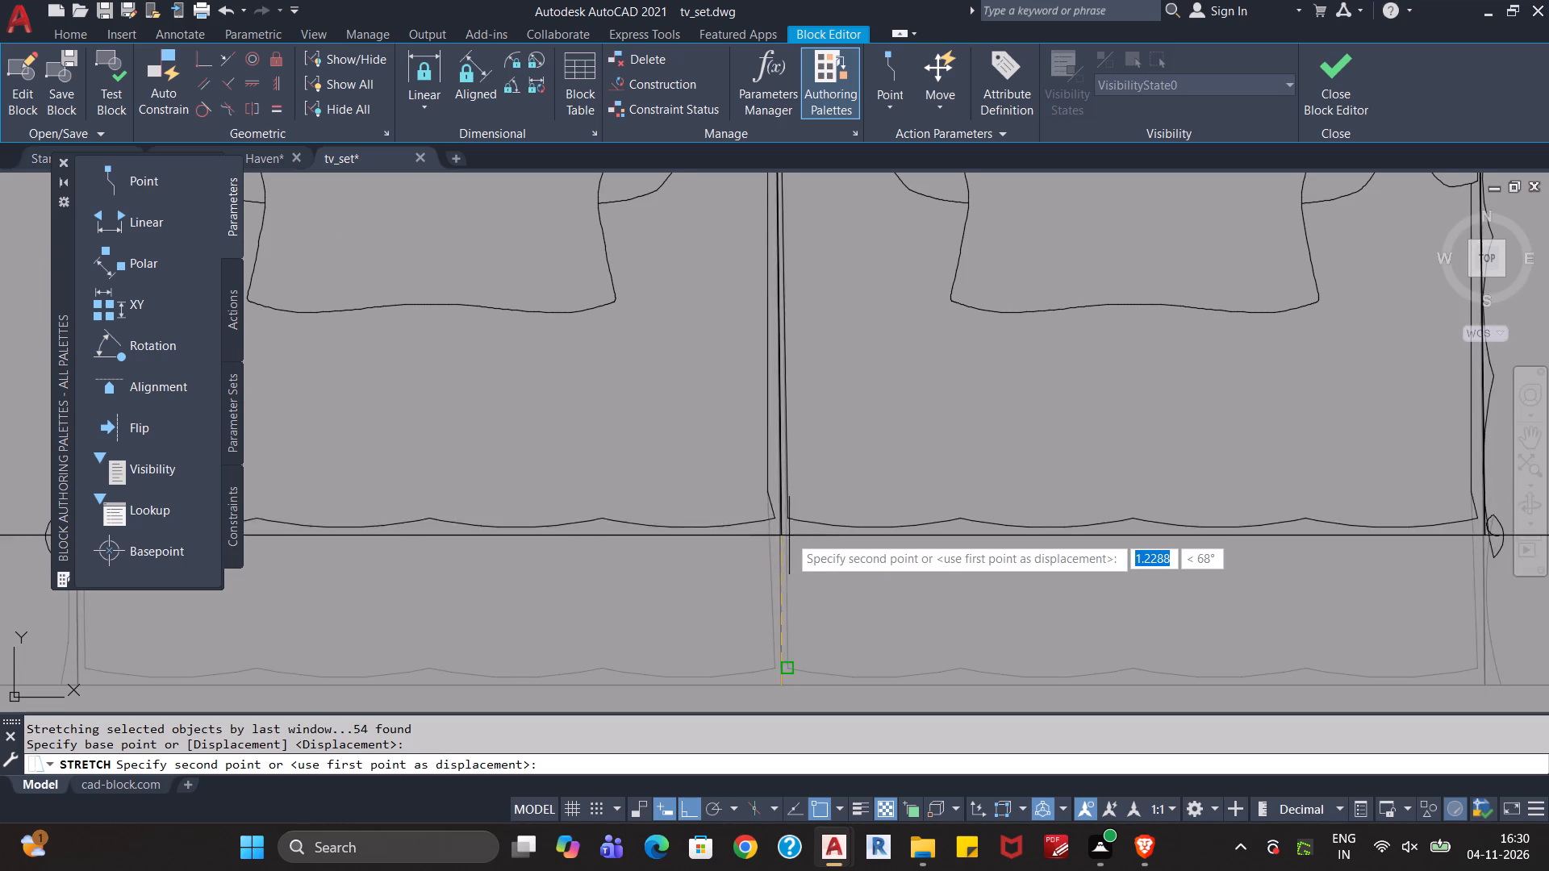
{"action": "left_click", "coordinate": [789, 536]}
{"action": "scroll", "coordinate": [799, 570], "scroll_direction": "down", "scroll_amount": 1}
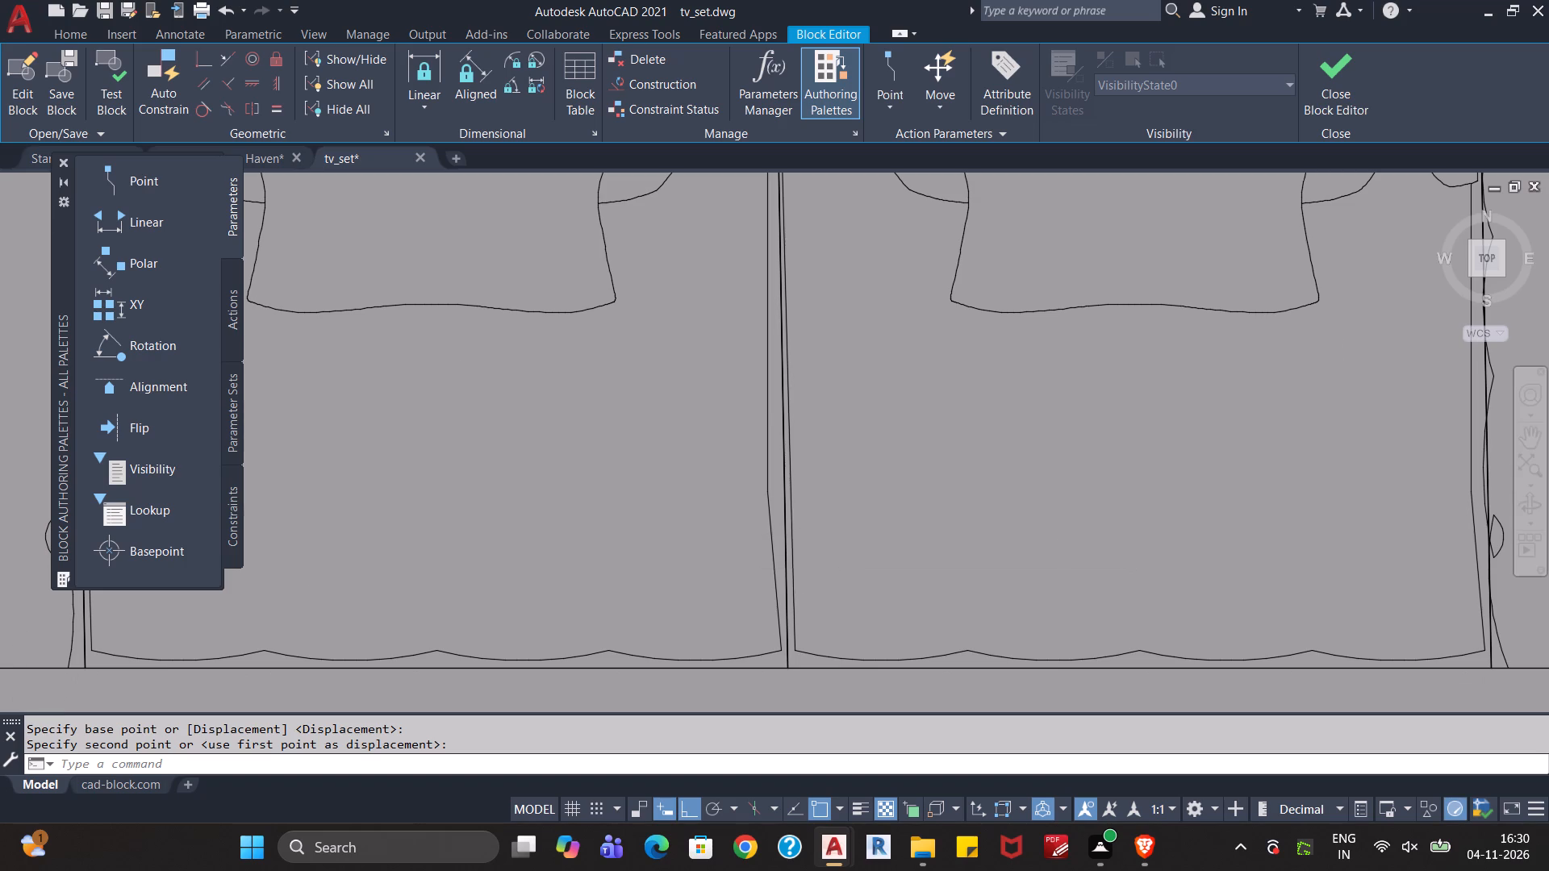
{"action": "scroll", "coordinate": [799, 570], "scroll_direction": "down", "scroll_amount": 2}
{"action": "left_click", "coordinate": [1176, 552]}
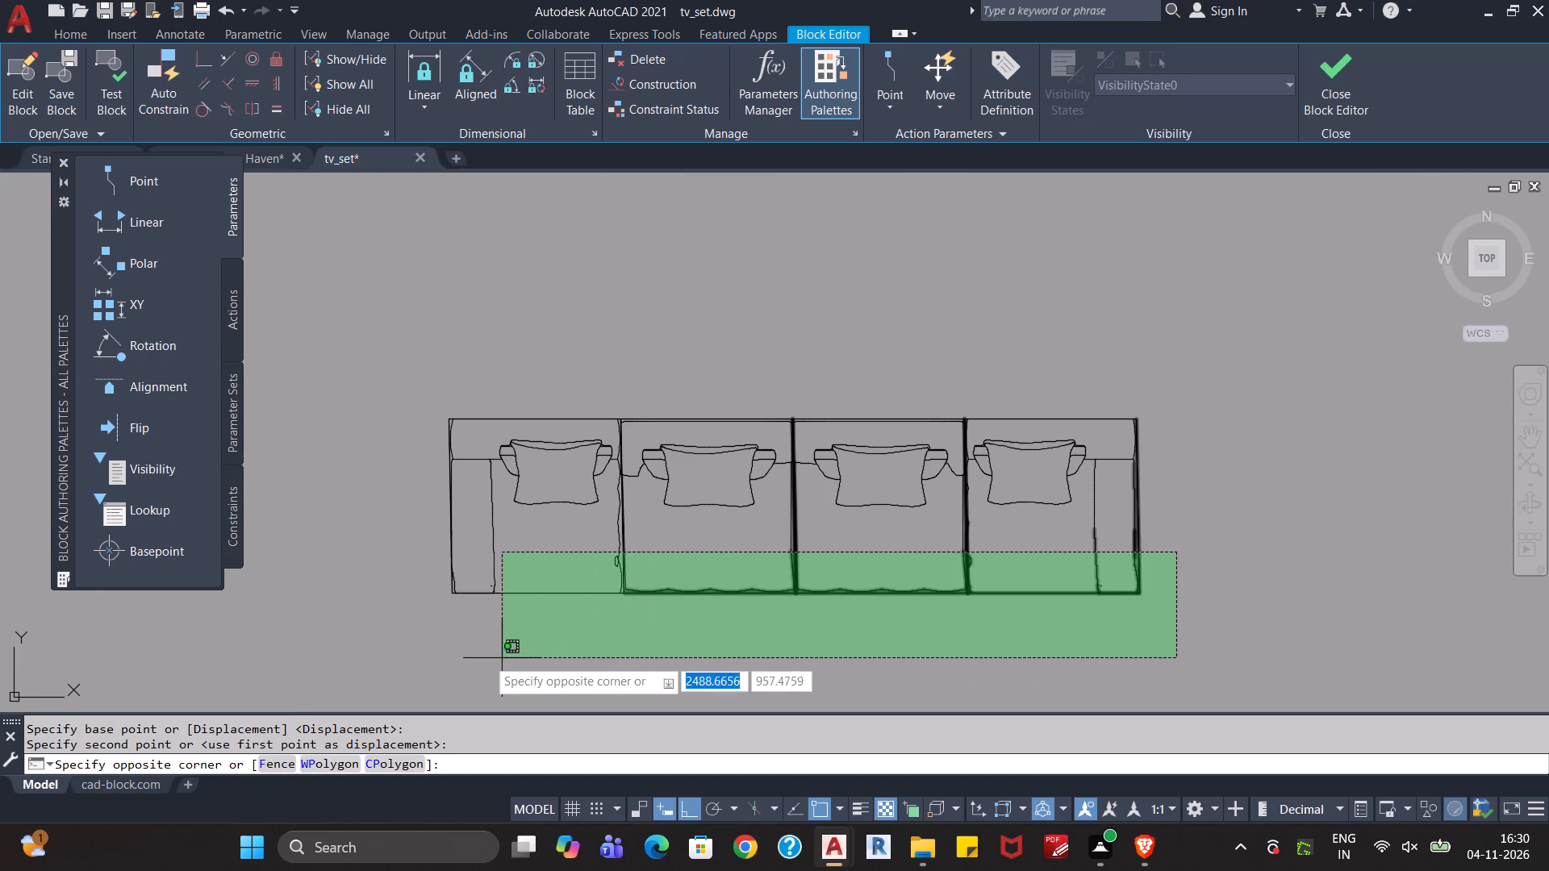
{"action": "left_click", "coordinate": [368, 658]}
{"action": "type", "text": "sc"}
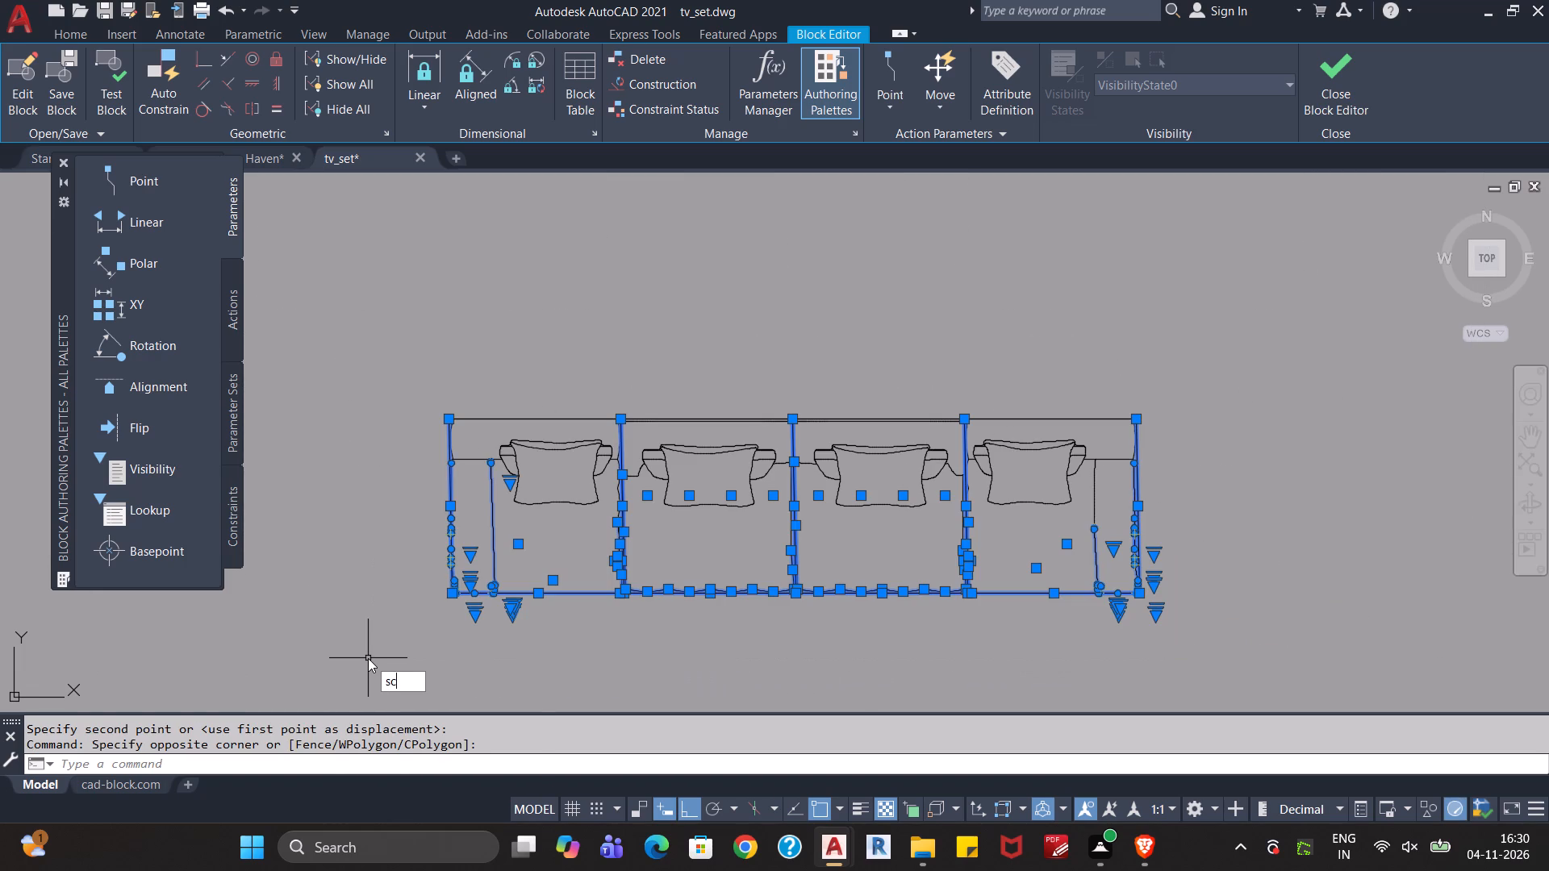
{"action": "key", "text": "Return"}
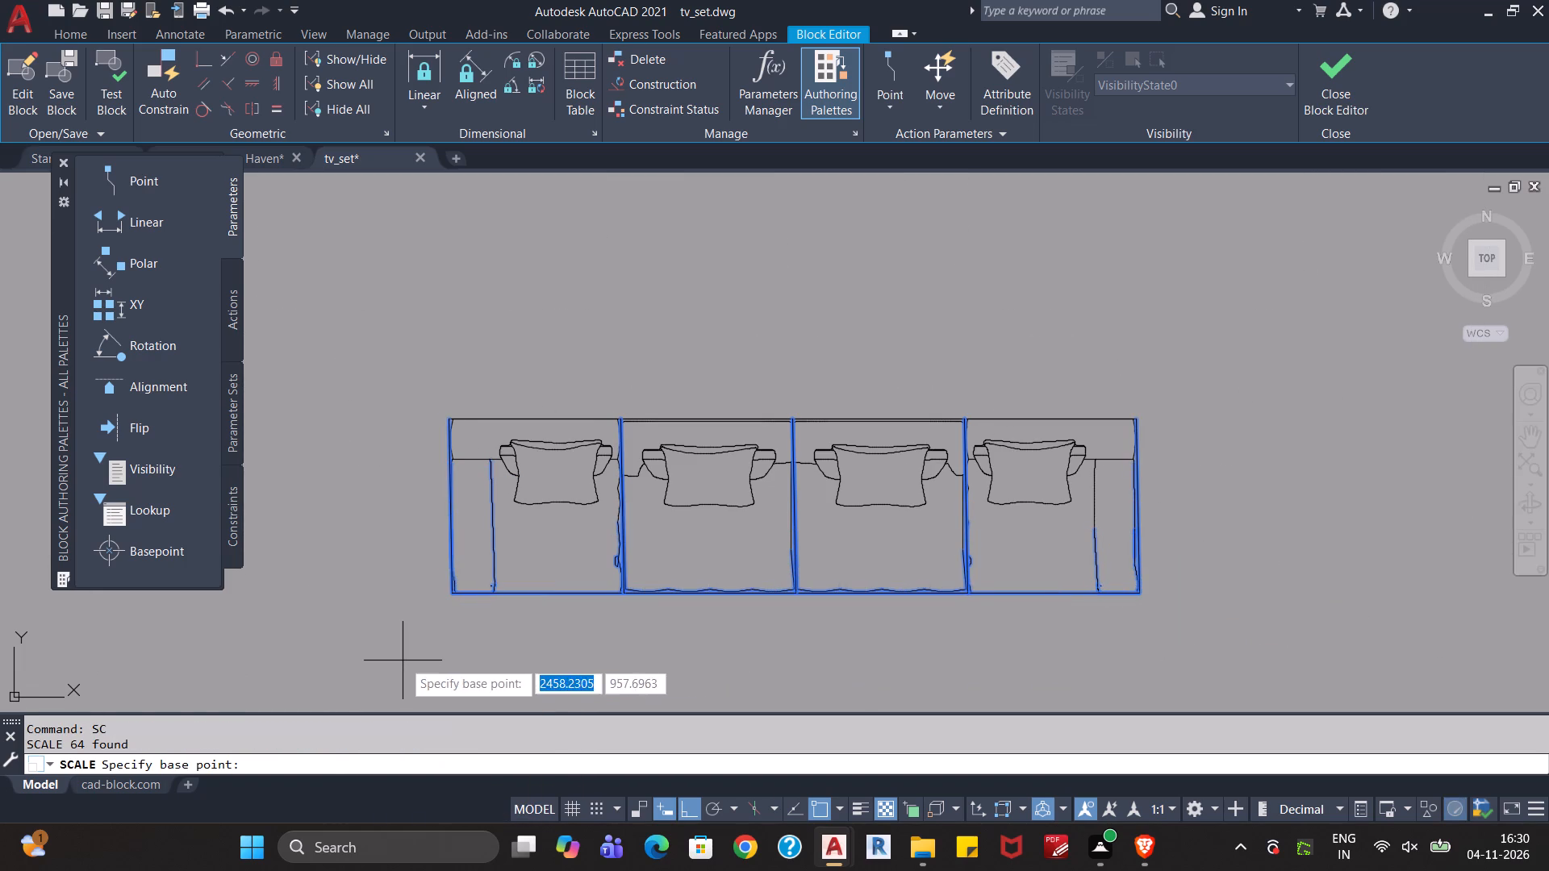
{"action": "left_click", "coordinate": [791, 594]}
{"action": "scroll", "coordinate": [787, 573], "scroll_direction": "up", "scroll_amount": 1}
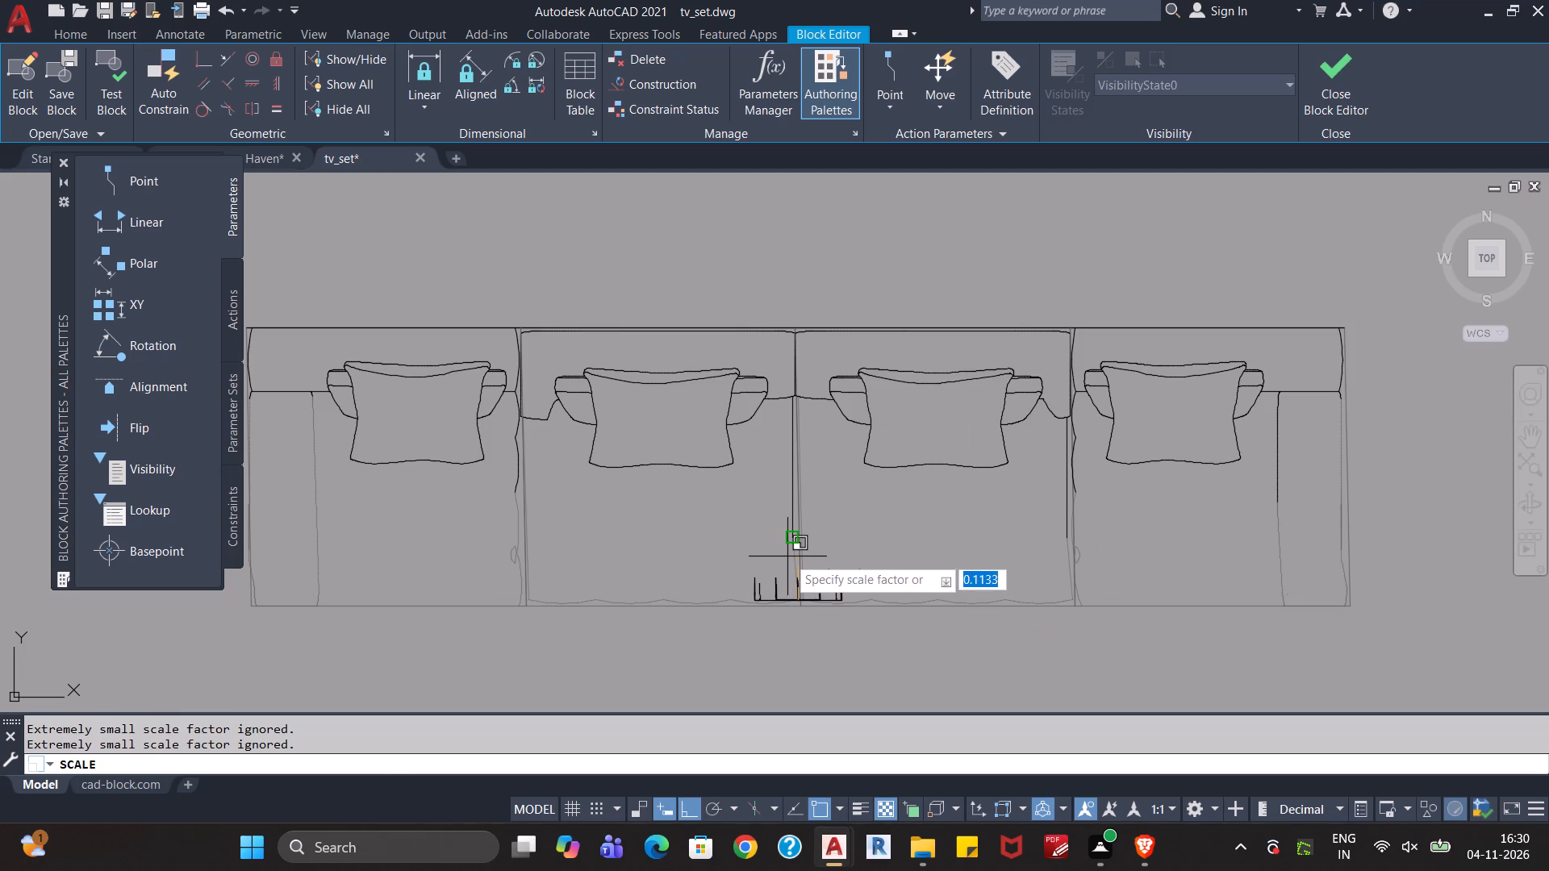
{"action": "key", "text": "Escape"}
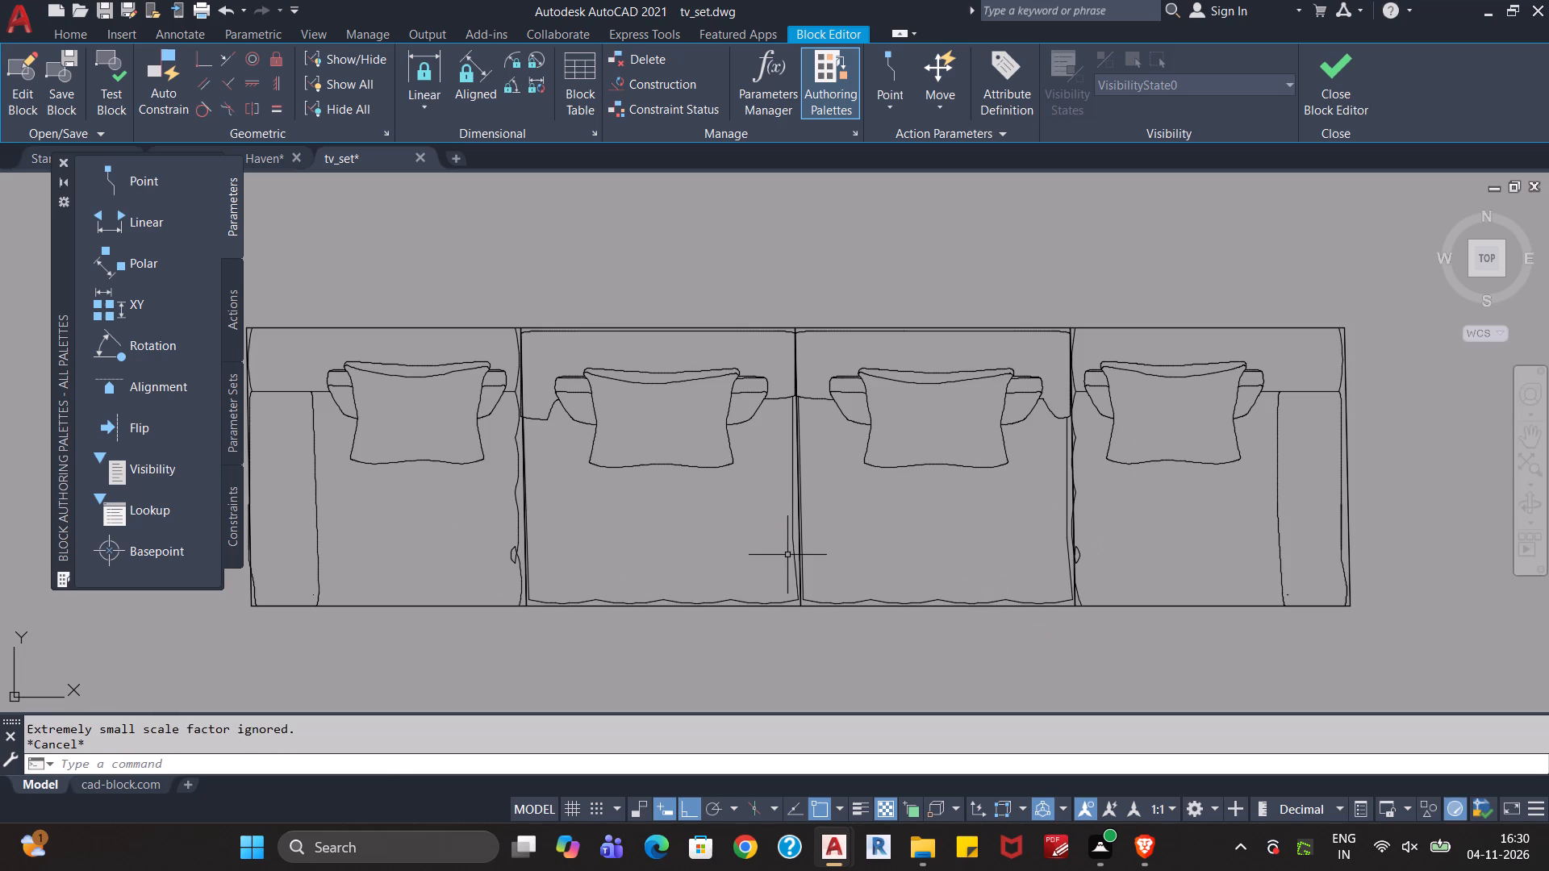
Stretch the sofa's front edge straight toward the backrest by about 3.1 units, across all four seats.
{"action": "left_click", "coordinate": [1392, 552]}
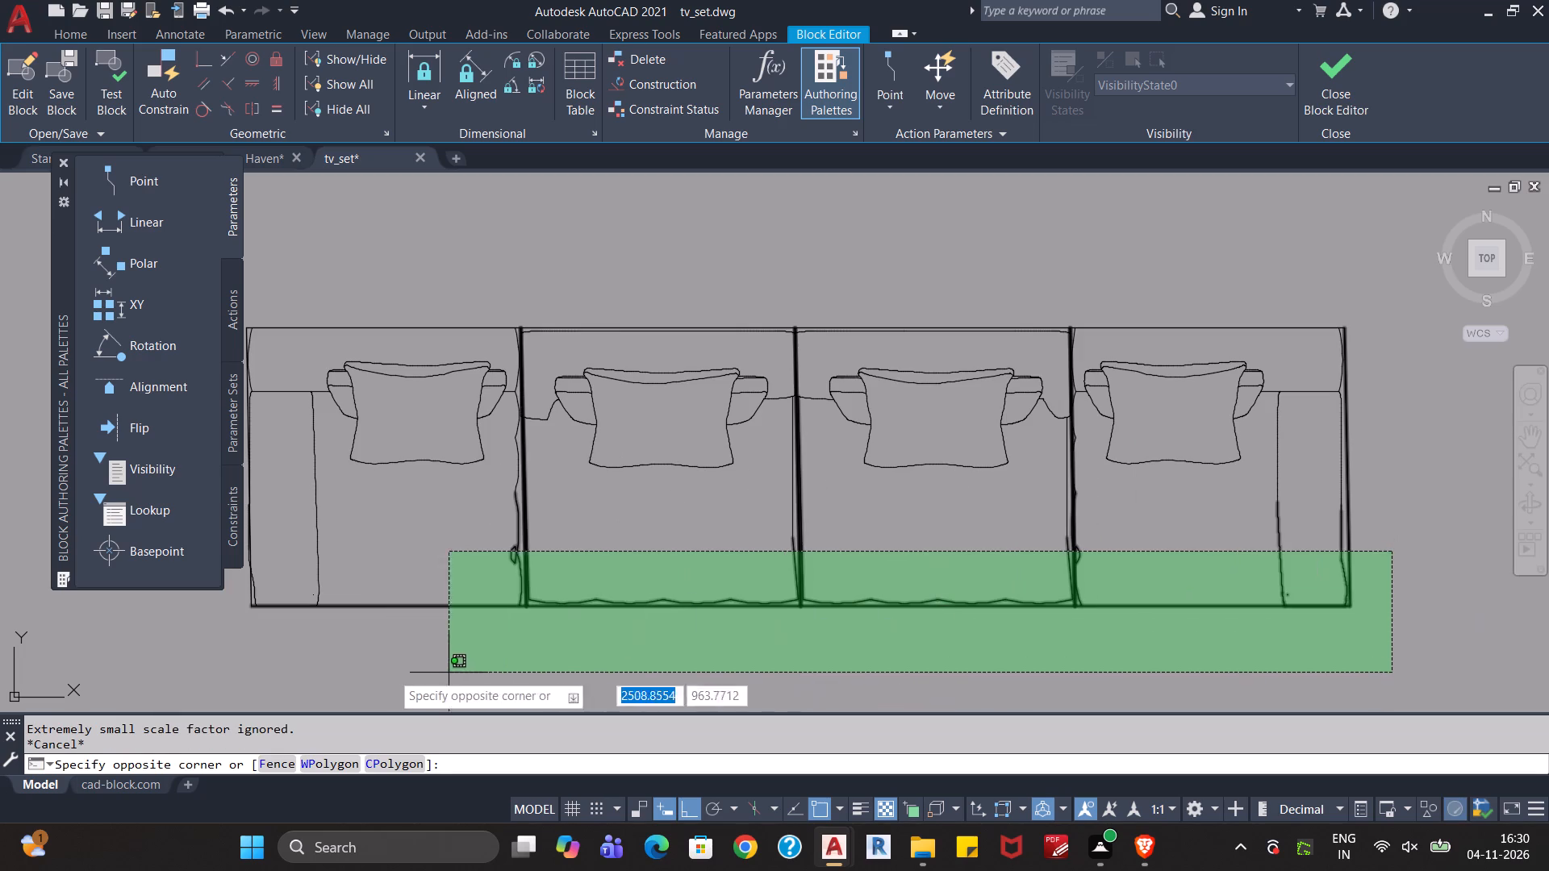
{"action": "left_click", "coordinate": [218, 676]}
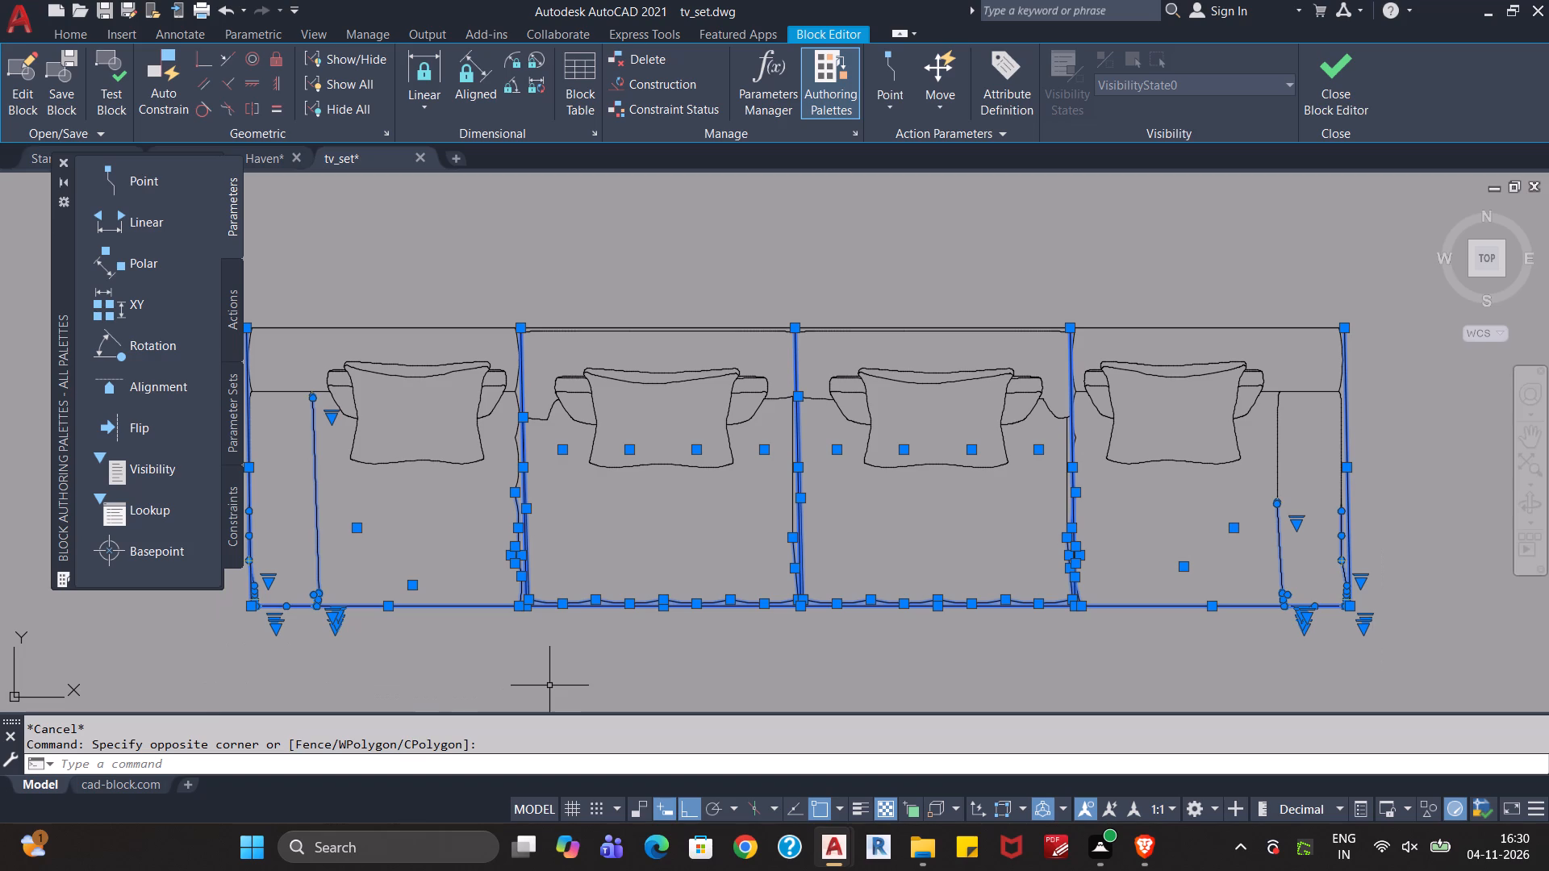
{"action": "type", "text": "st"}
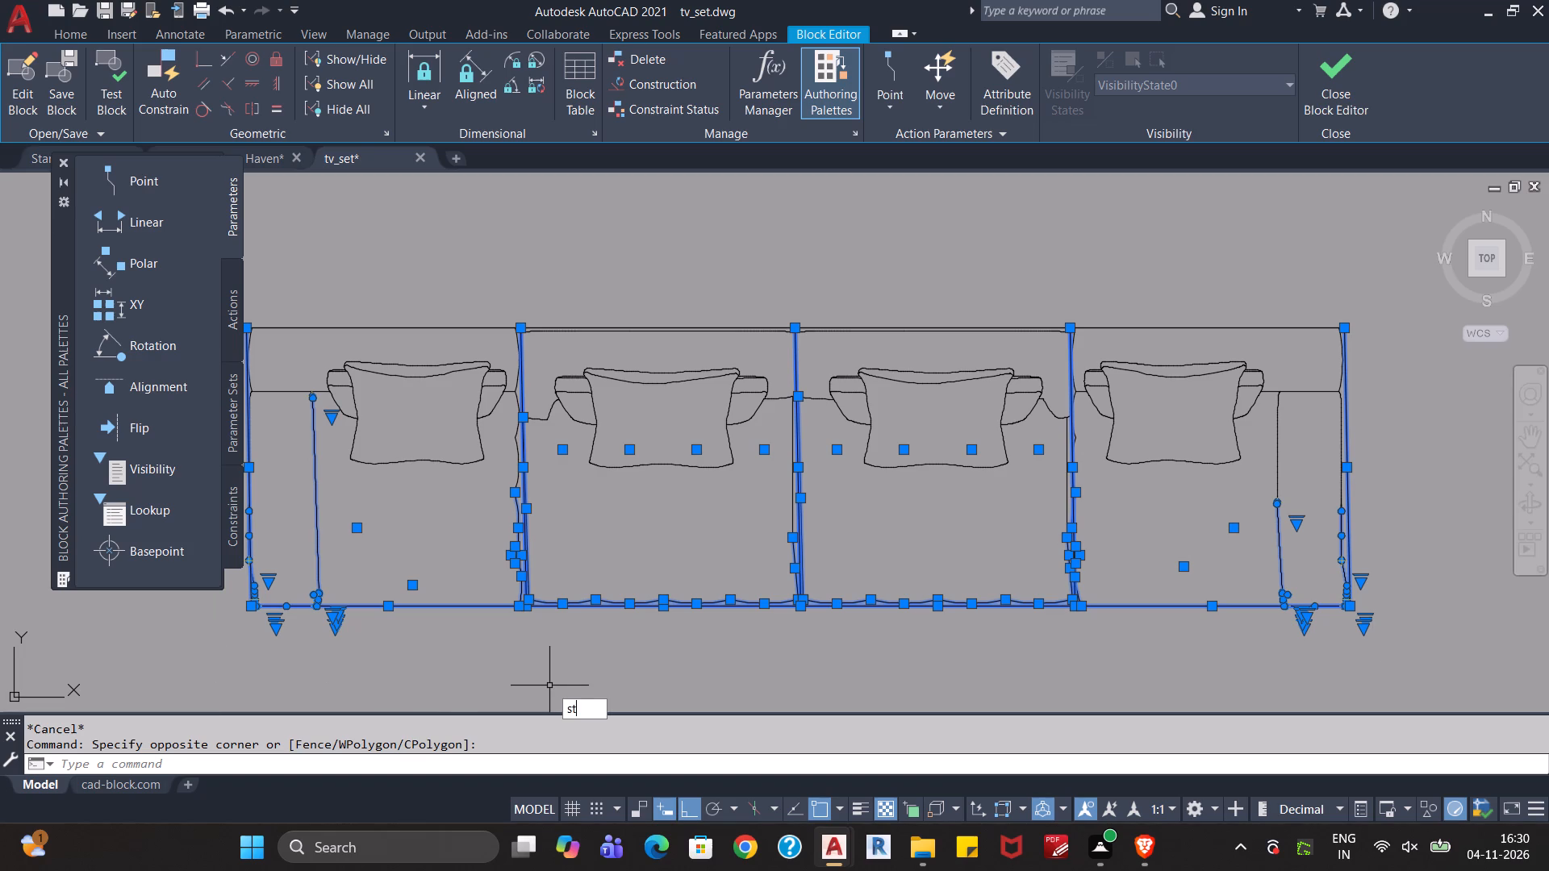
{"action": "left_click", "coordinate": [633, 761]}
{"action": "scroll", "coordinate": [802, 606], "scroll_direction": "up", "scroll_amount": 4}
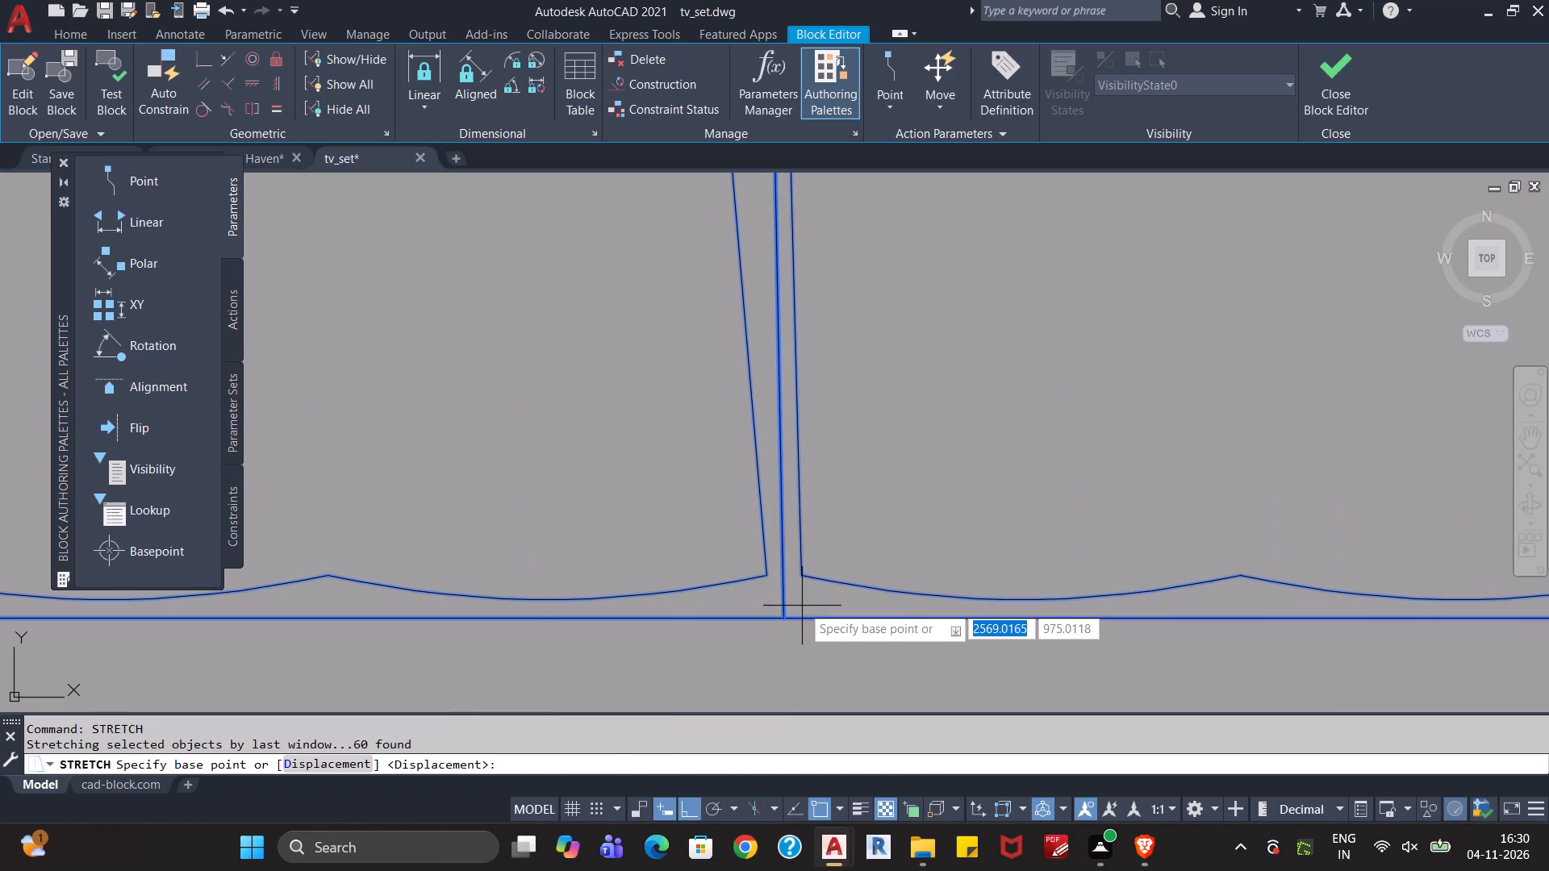
{"action": "left_click", "coordinate": [785, 623]}
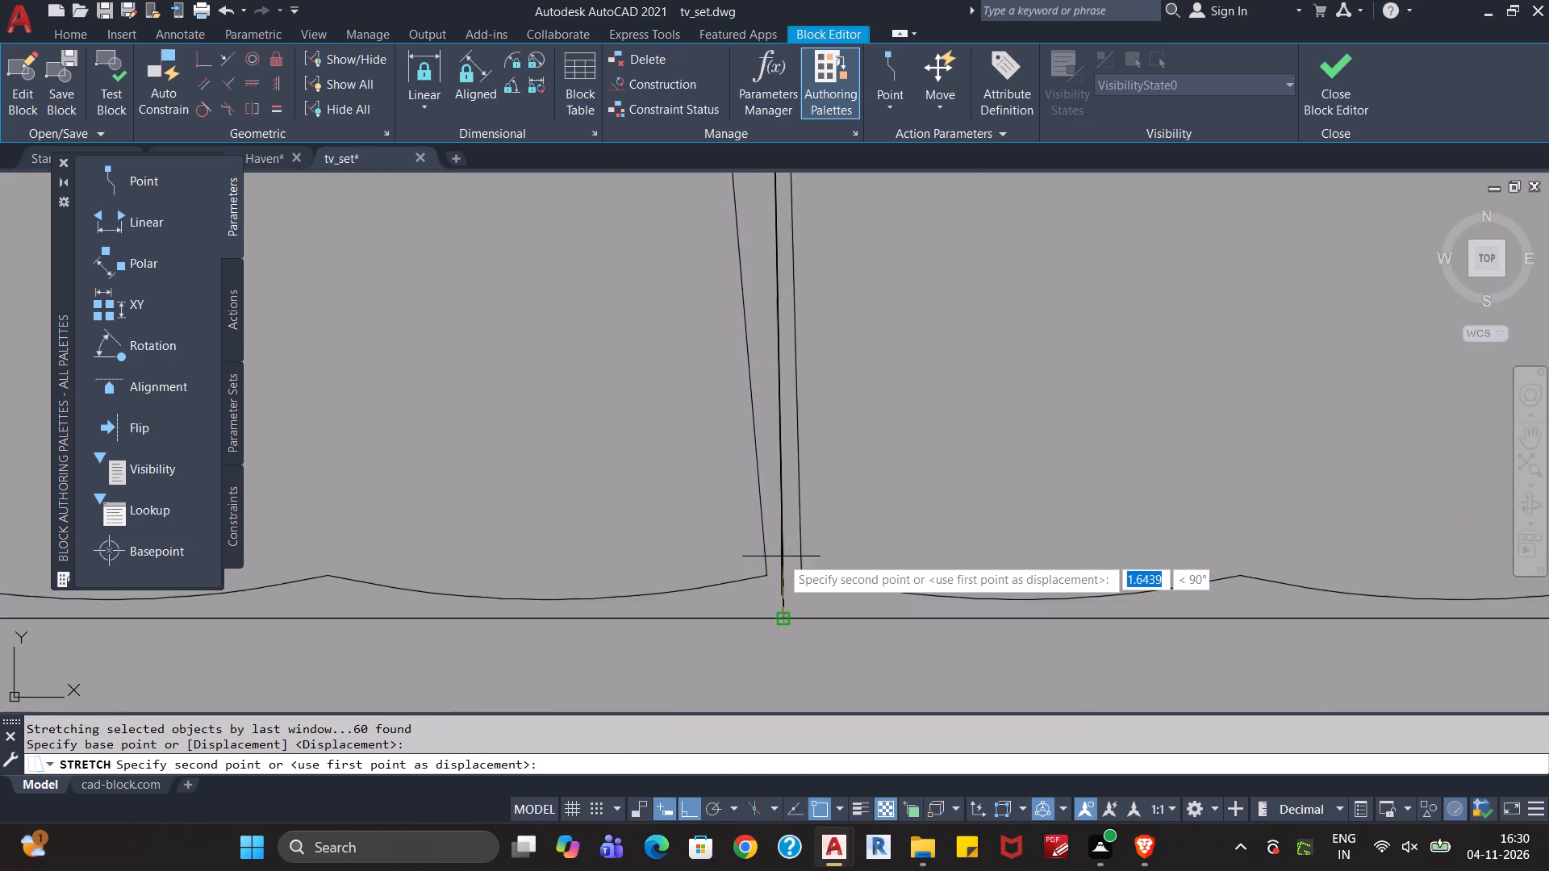
{"action": "scroll", "coordinate": [781, 556], "scroll_direction": "up", "scroll_amount": 3}
{"action": "middle_click_drag", "start_coordinate": [755, 526], "coordinate": [755, 527]}
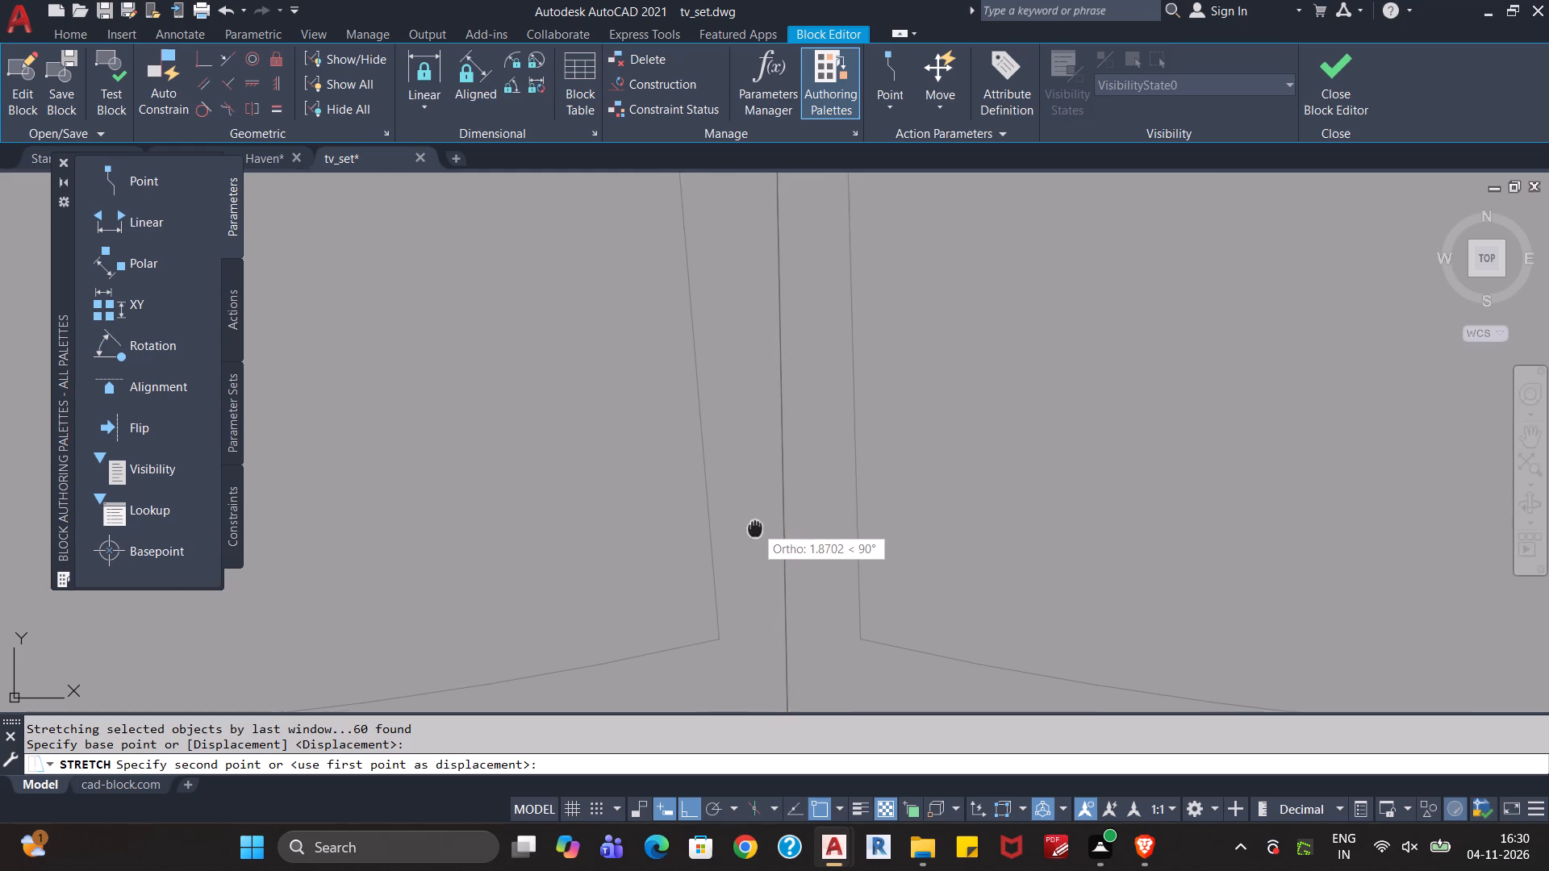
{"action": "middle_click_drag", "start_coordinate": [755, 527], "coordinate": [737, 600]}
{"action": "scroll", "coordinate": [734, 596], "scroll_direction": "down", "scroll_amount": 3}
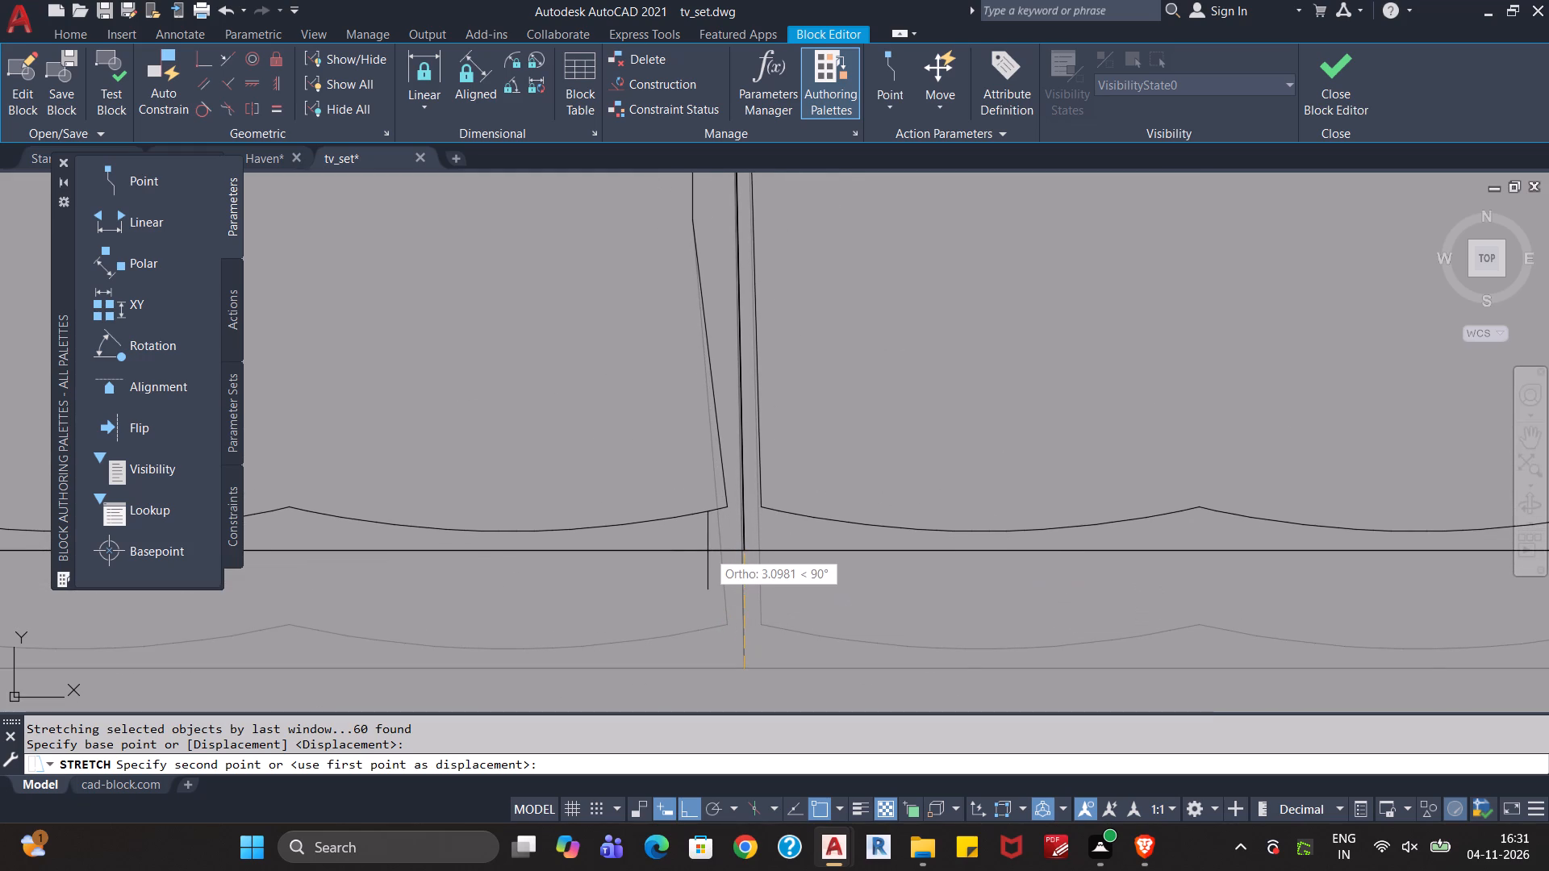
{"action": "left_click", "coordinate": [708, 551]}
{"action": "scroll", "coordinate": [714, 581], "scroll_direction": "down", "scroll_amount": 3}
{"action": "left_click", "coordinate": [714, 581]}
{"action": "scroll", "coordinate": [714, 581], "scroll_direction": "down", "scroll_amount": 2}
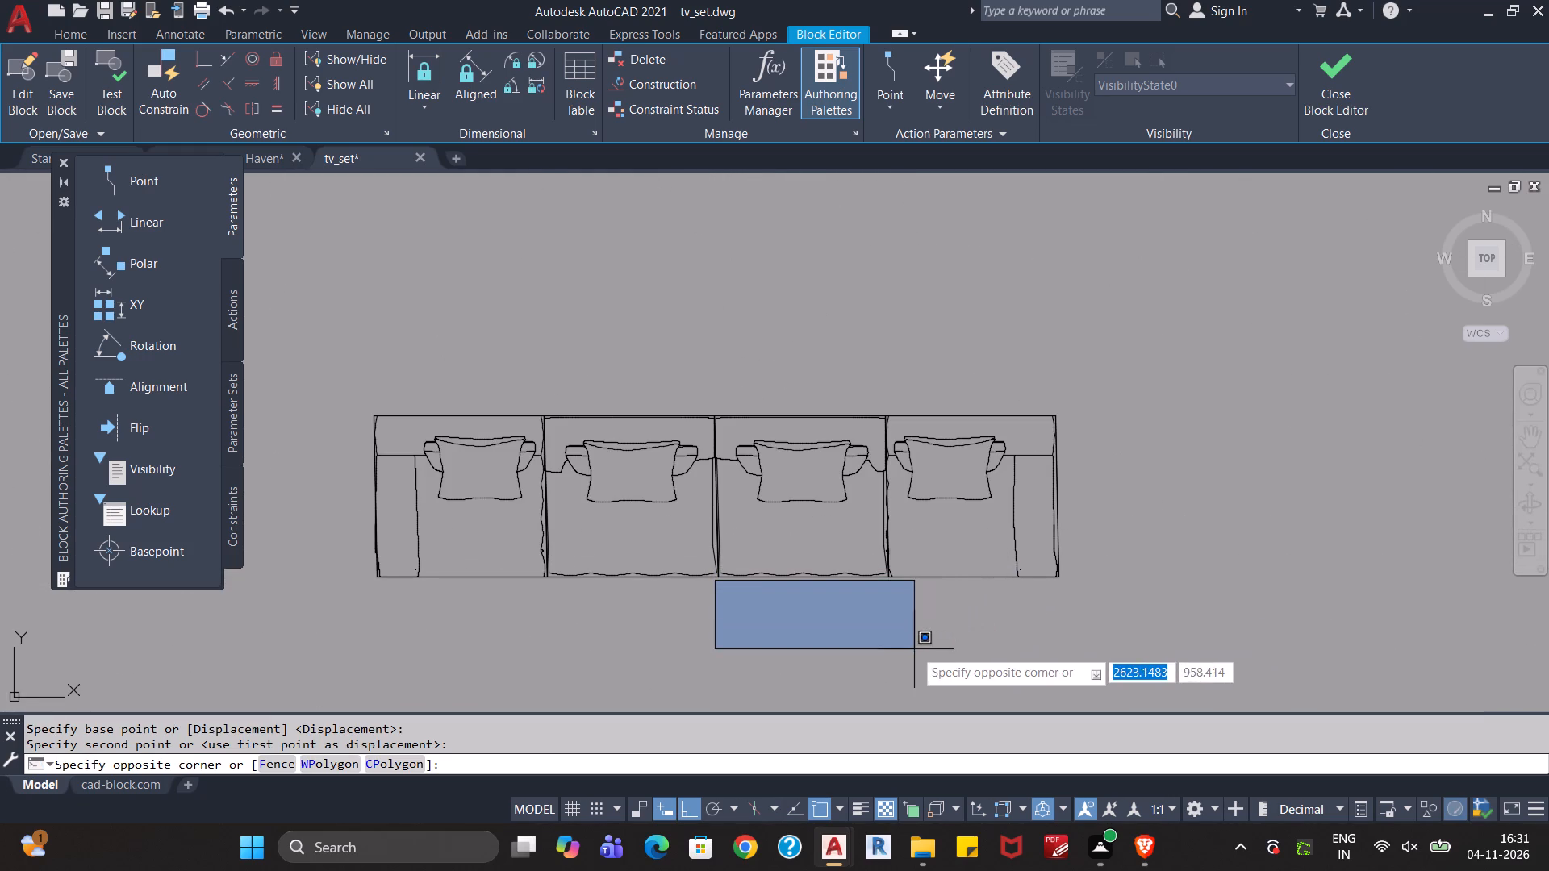
{"action": "key", "text": "Escape"}
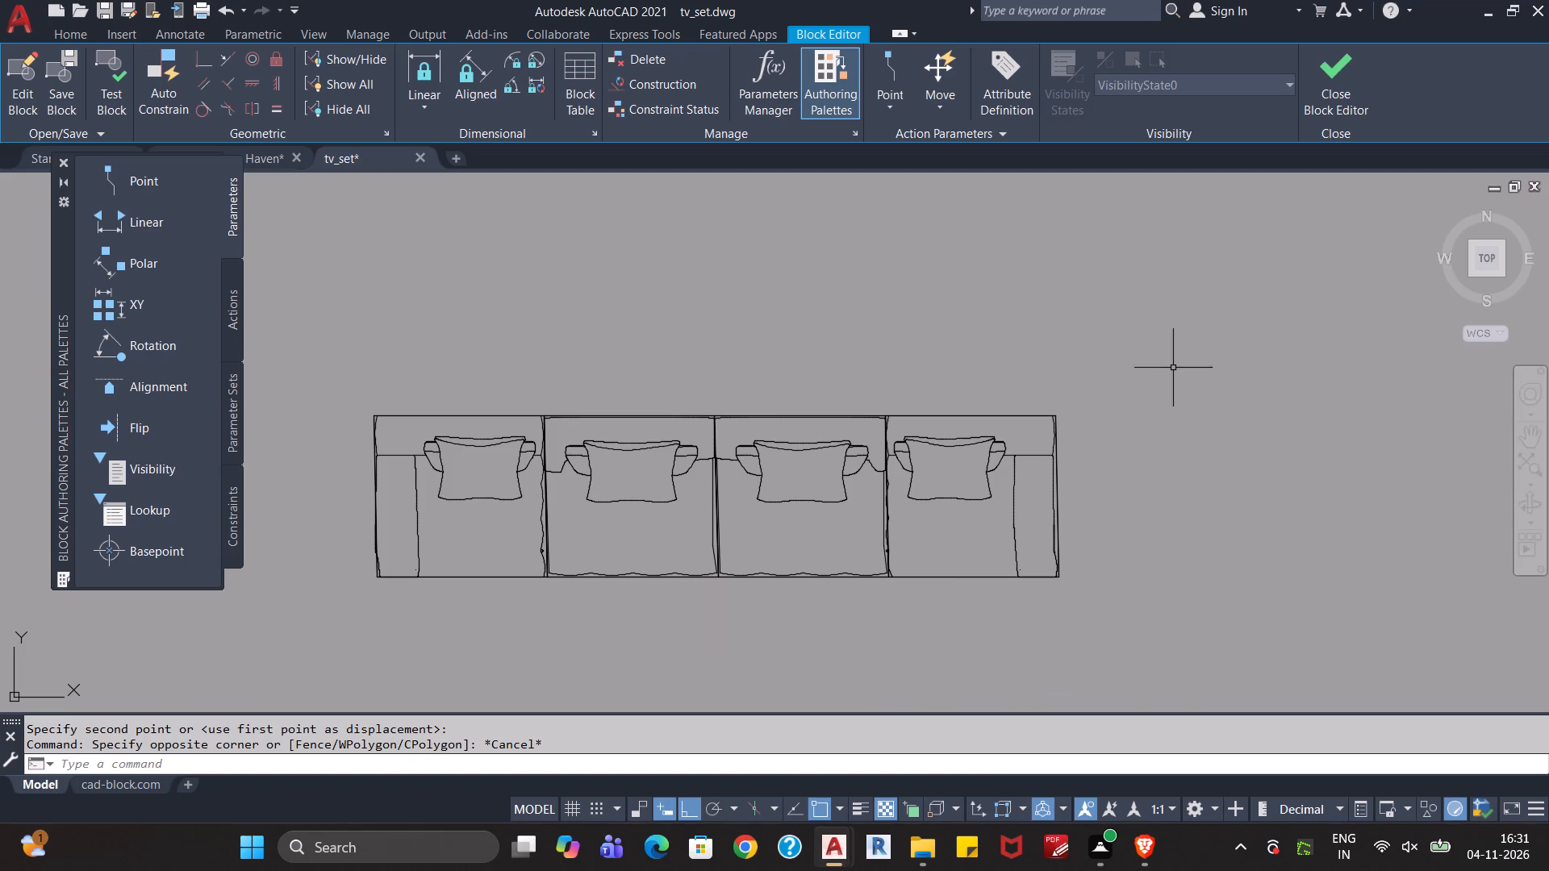
Cut the entire reshaped sofa from the tv_set block and paste it into The Compact Haven drawing, in the empty space beside the plan.
{"action": "left_click", "coordinate": [1164, 357]}
{"action": "left_click", "coordinate": [354, 636]}
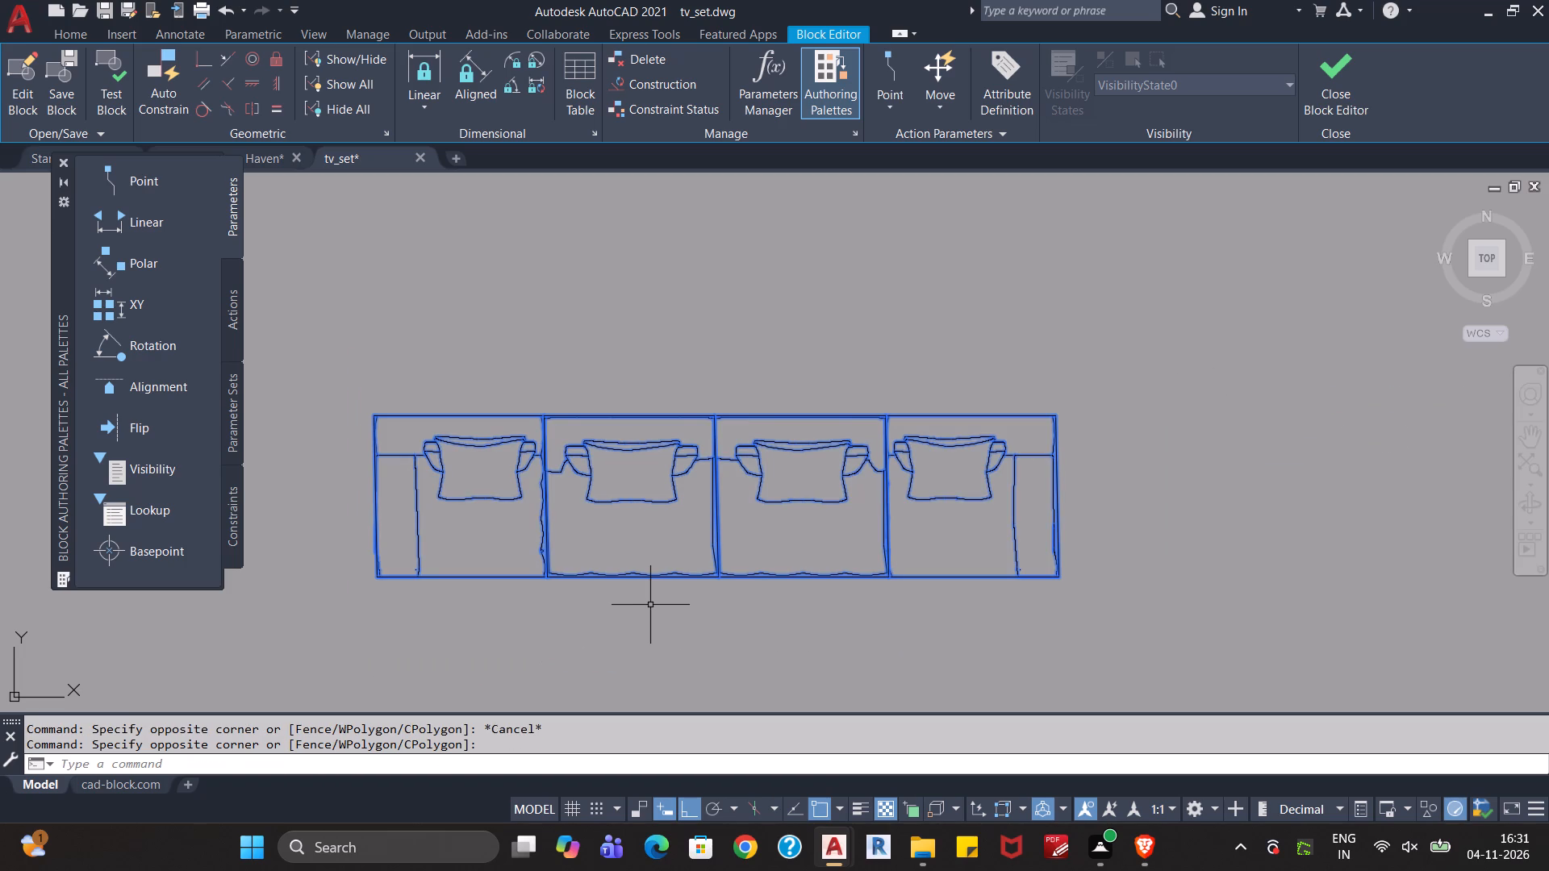
{"action": "key", "text": "ctrl+x"}
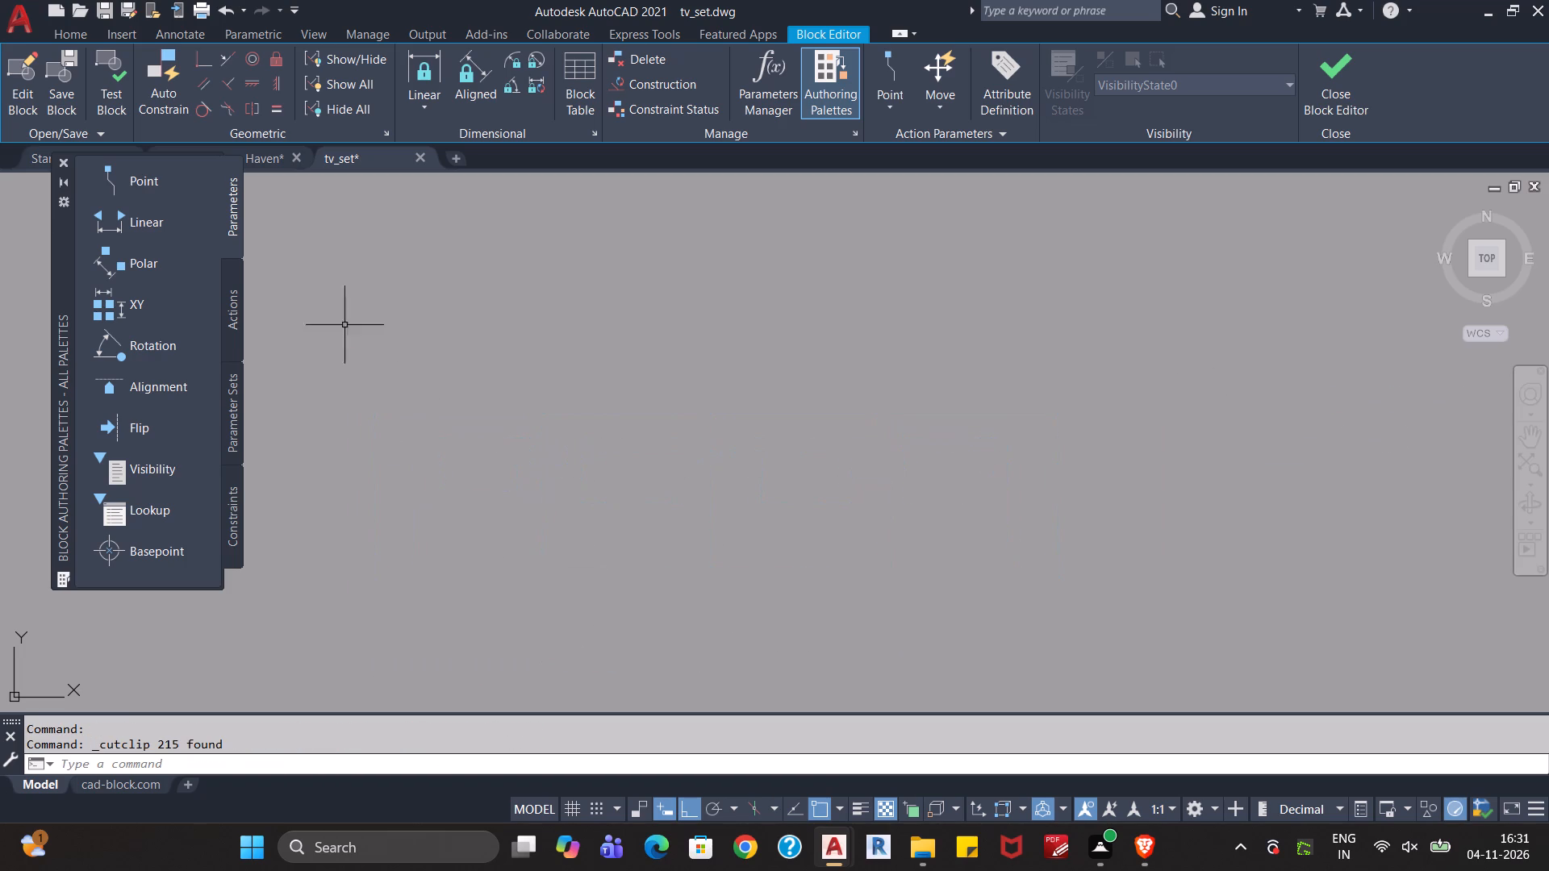
{"action": "left_click", "coordinate": [66, 163]}
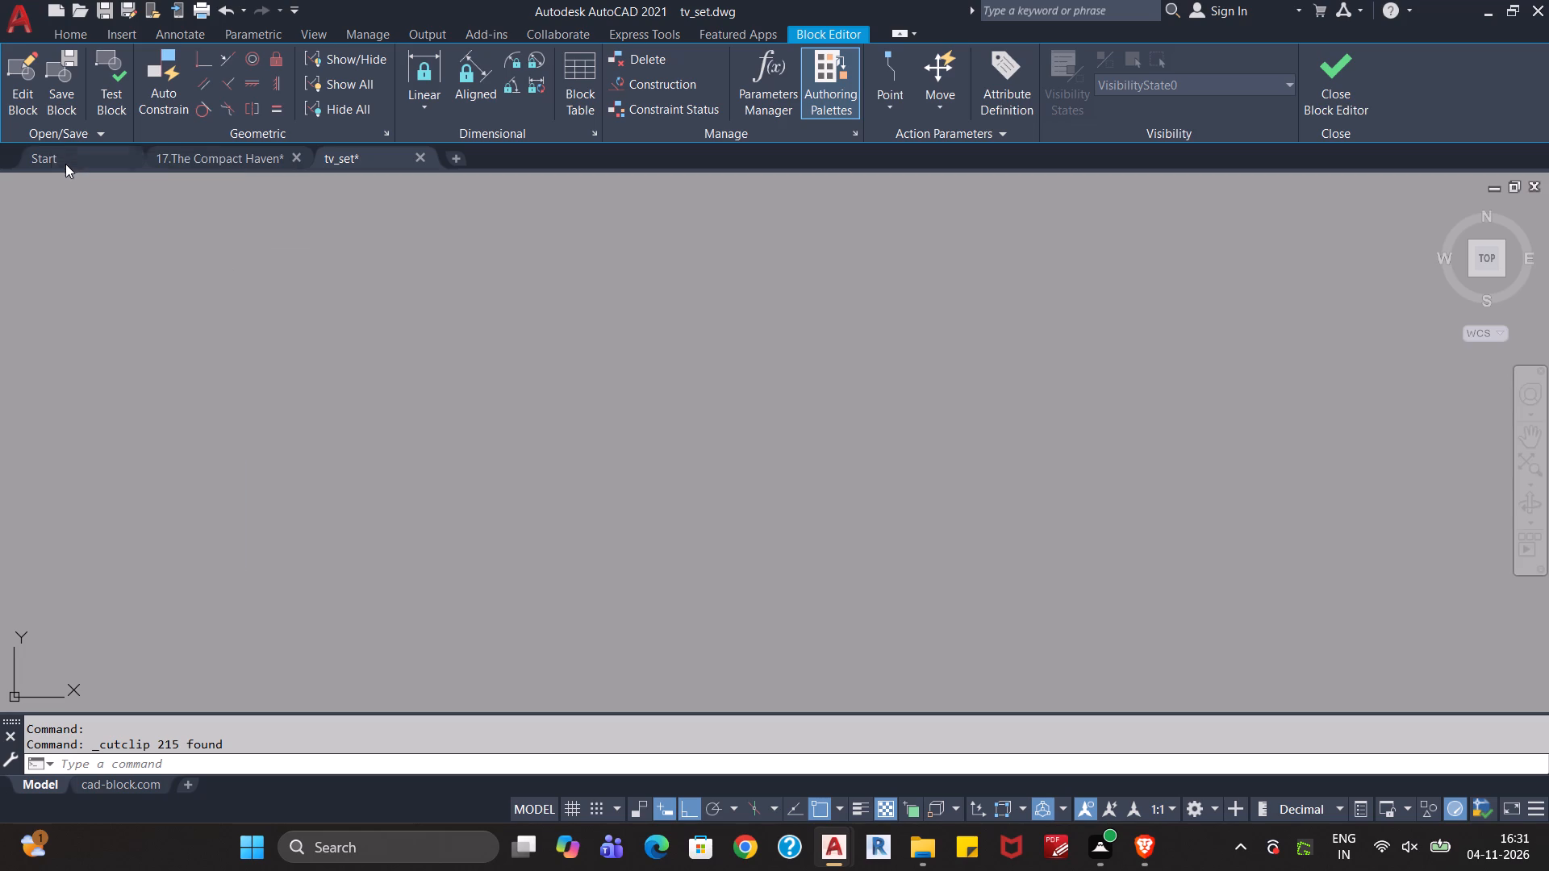
{"action": "left_click", "coordinate": [190, 159]}
{"action": "scroll", "coordinate": [541, 412], "scroll_direction": "down", "scroll_amount": 1}
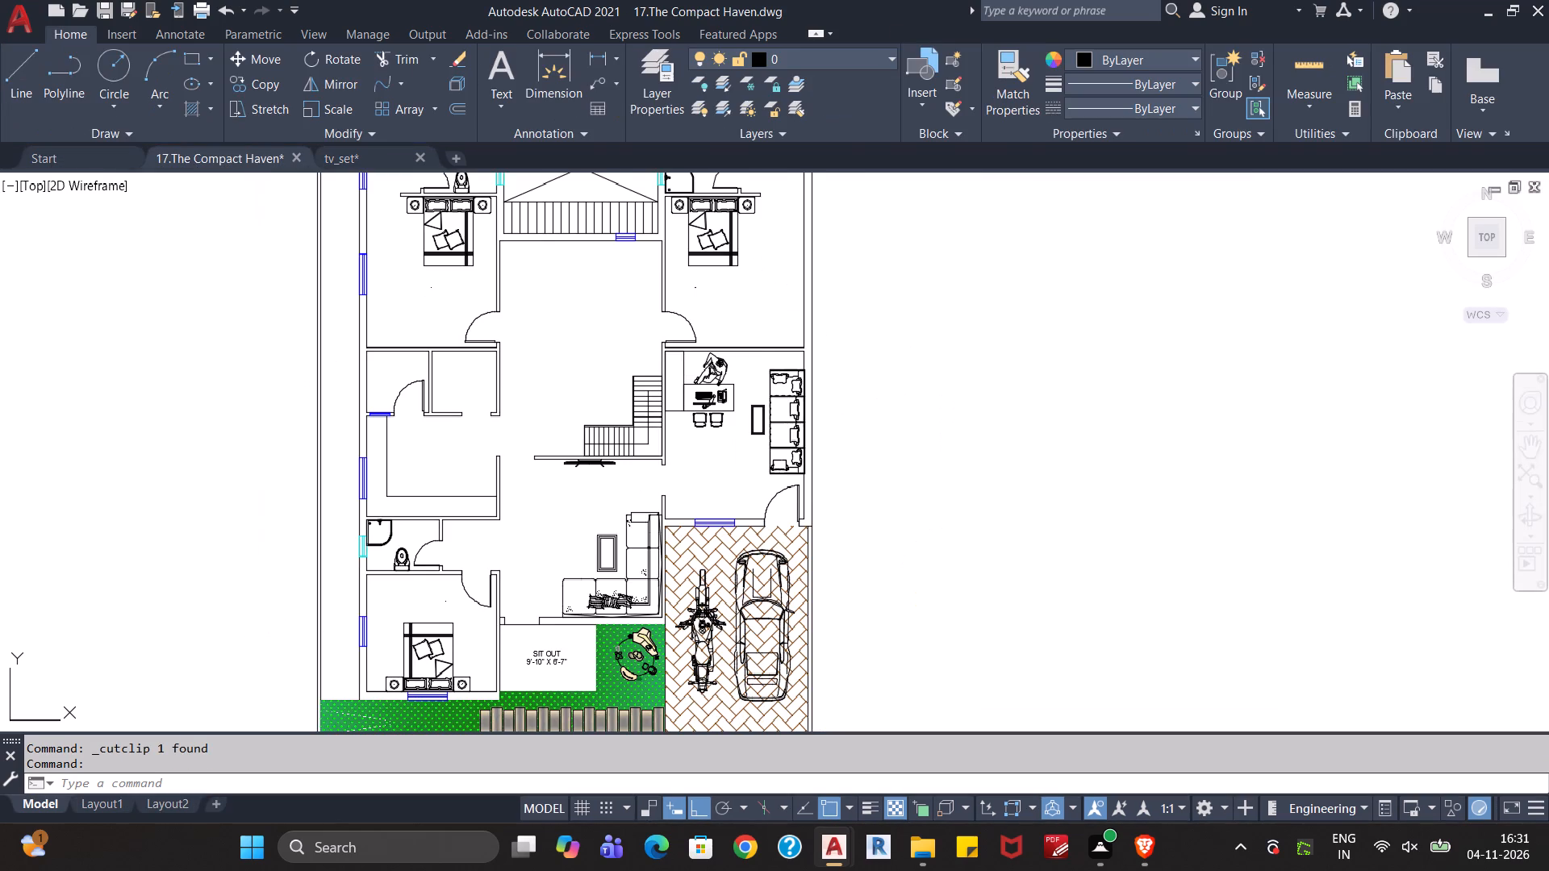
{"action": "middle_click_drag", "start_coordinate": [1033, 519], "coordinate": [829, 465]}
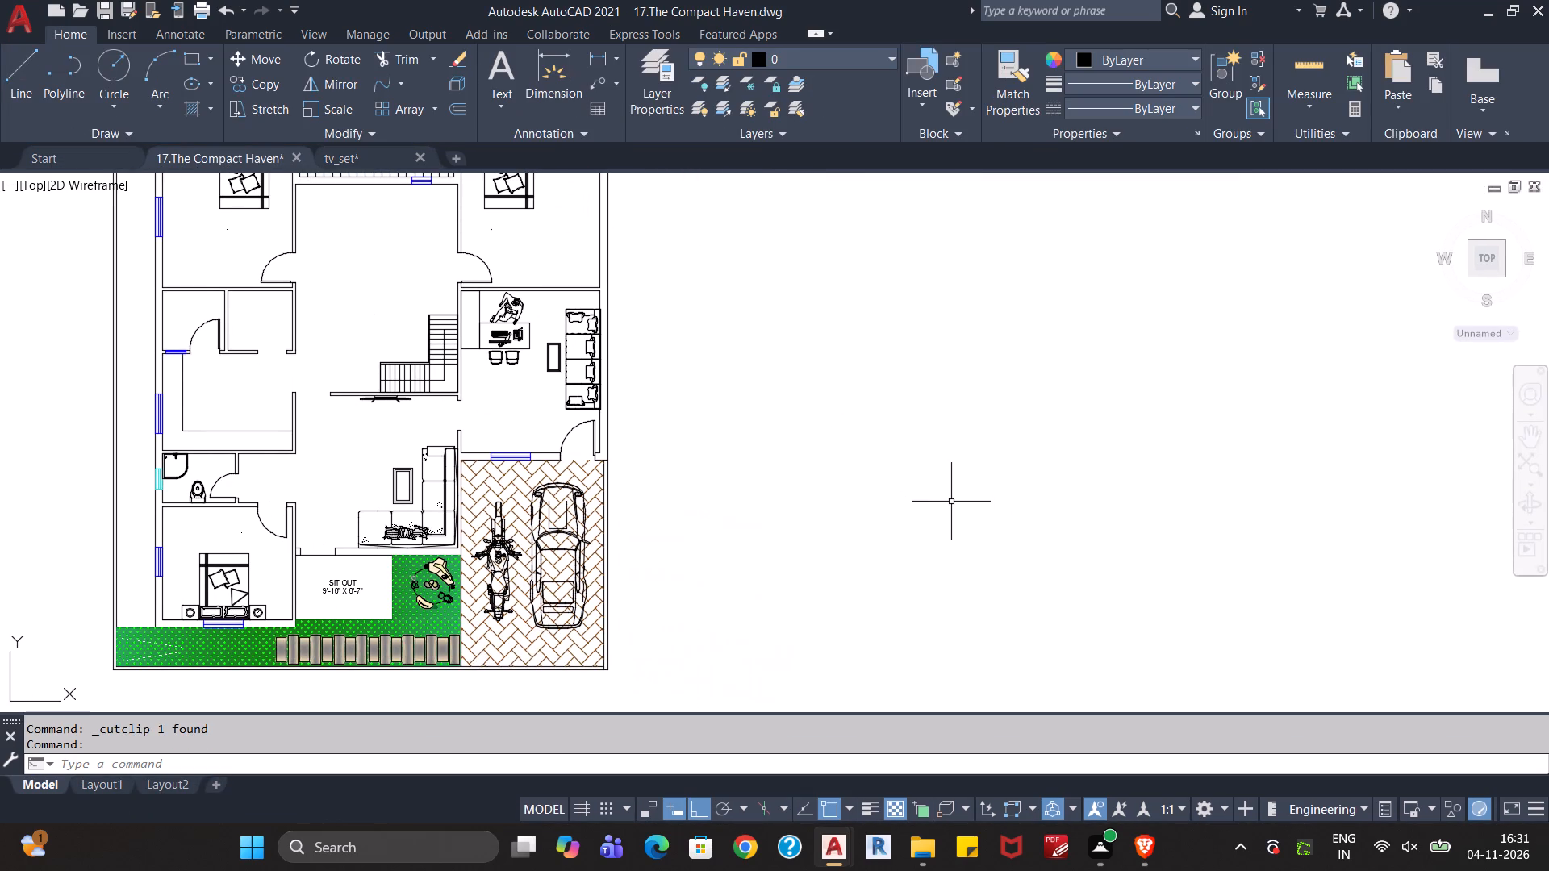
{"action": "key", "text": "ctrl+v"}
{"action": "left_click", "coordinate": [769, 482]}
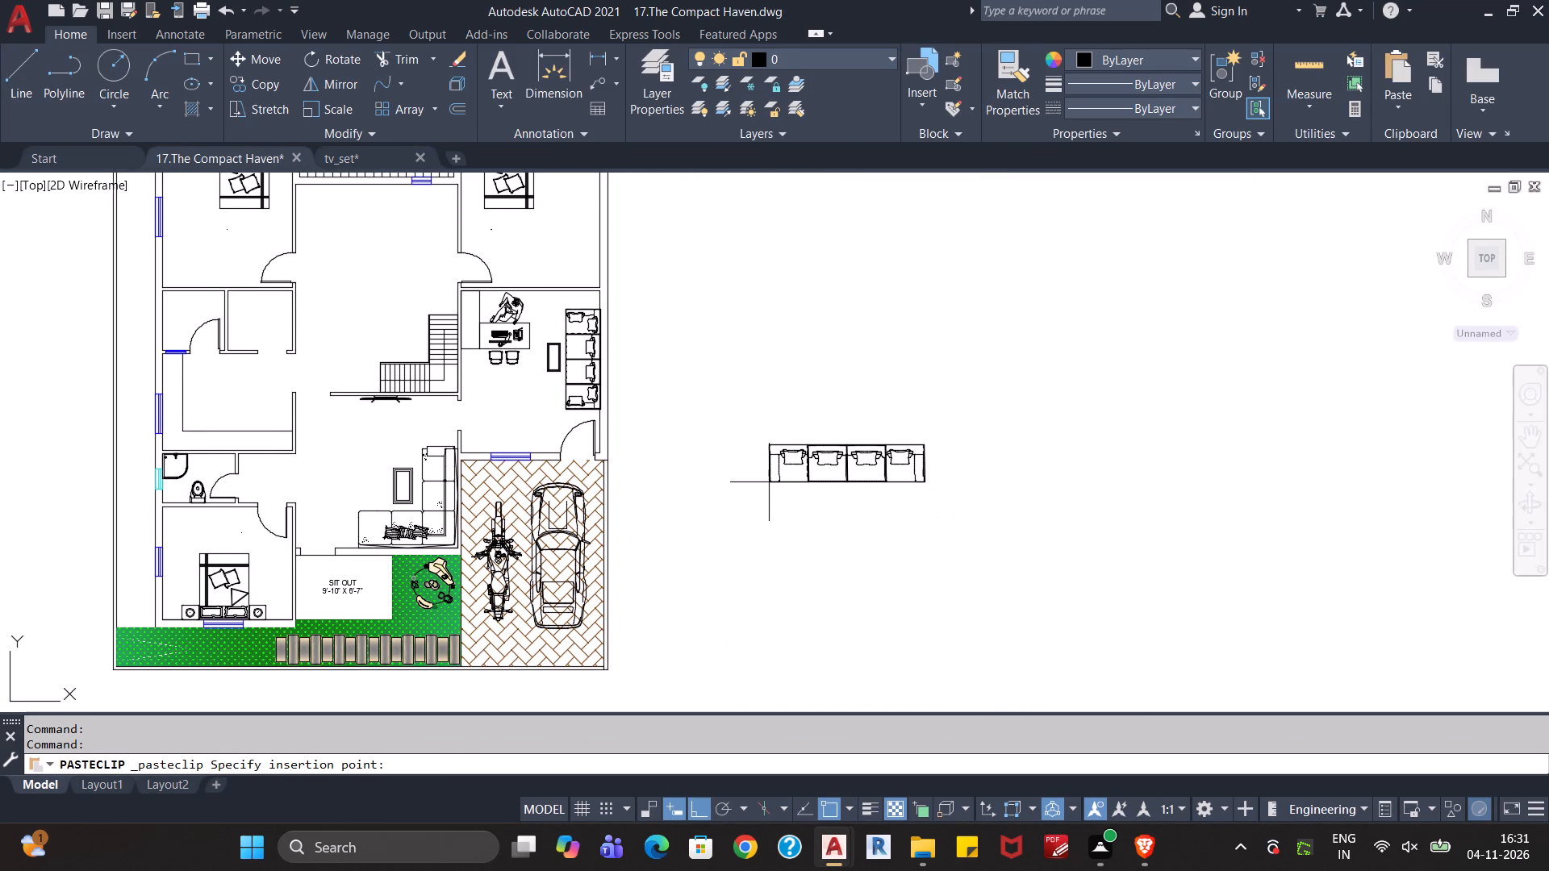
Rotate the entire pasted four-seater sofa 180° about the midpoint of its long edge.
{"action": "left_click", "coordinate": [967, 419]}
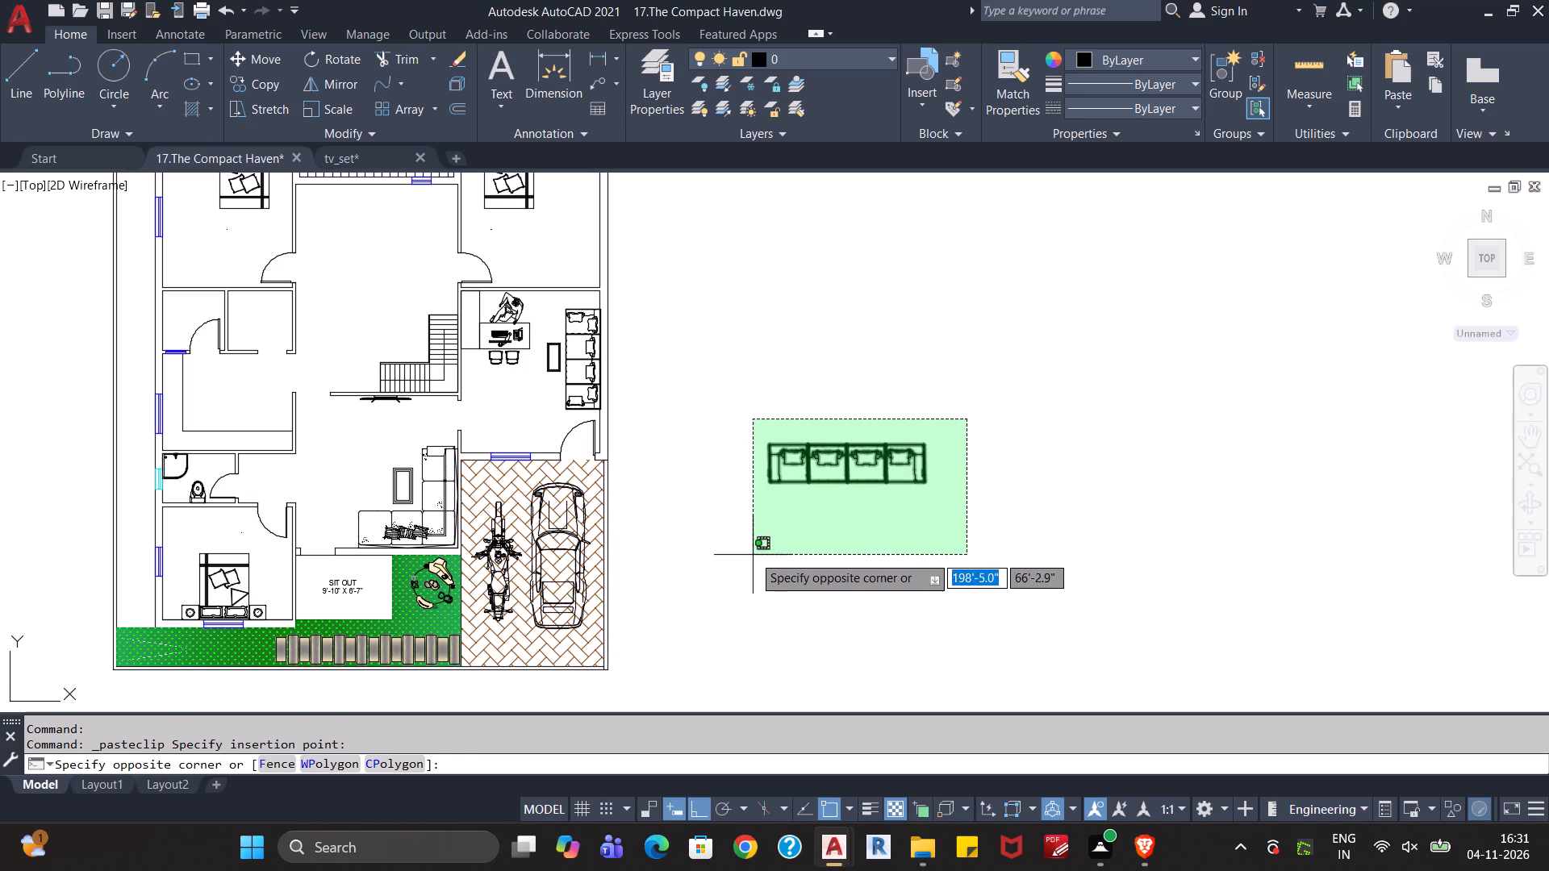
{"action": "left_click", "coordinate": [753, 555]}
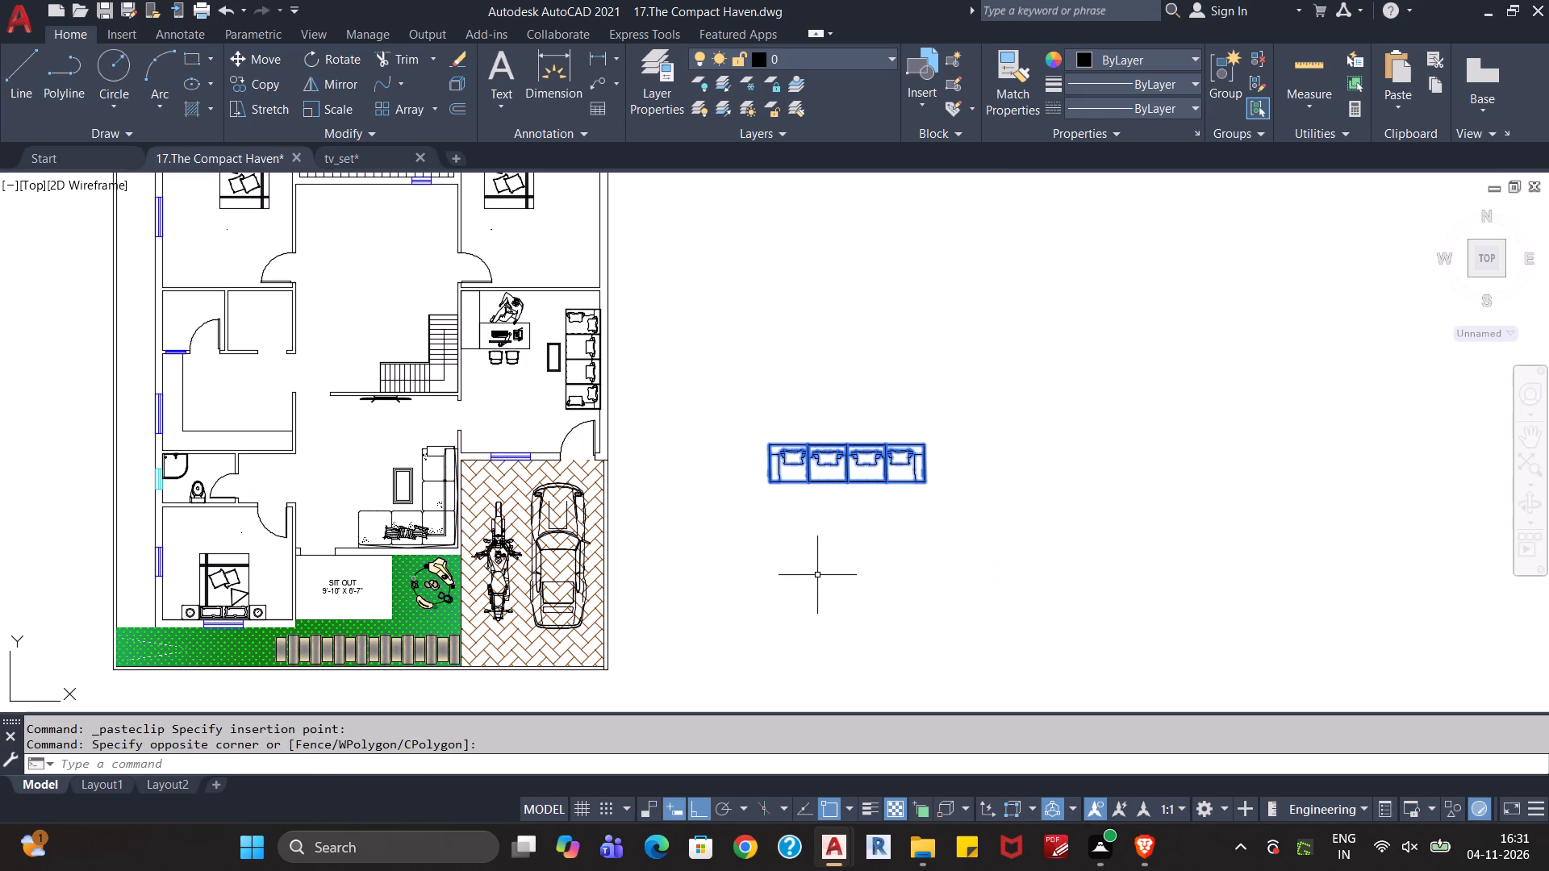
{"action": "type", "text": "ro"}
{"action": "key", "text": "Return"}
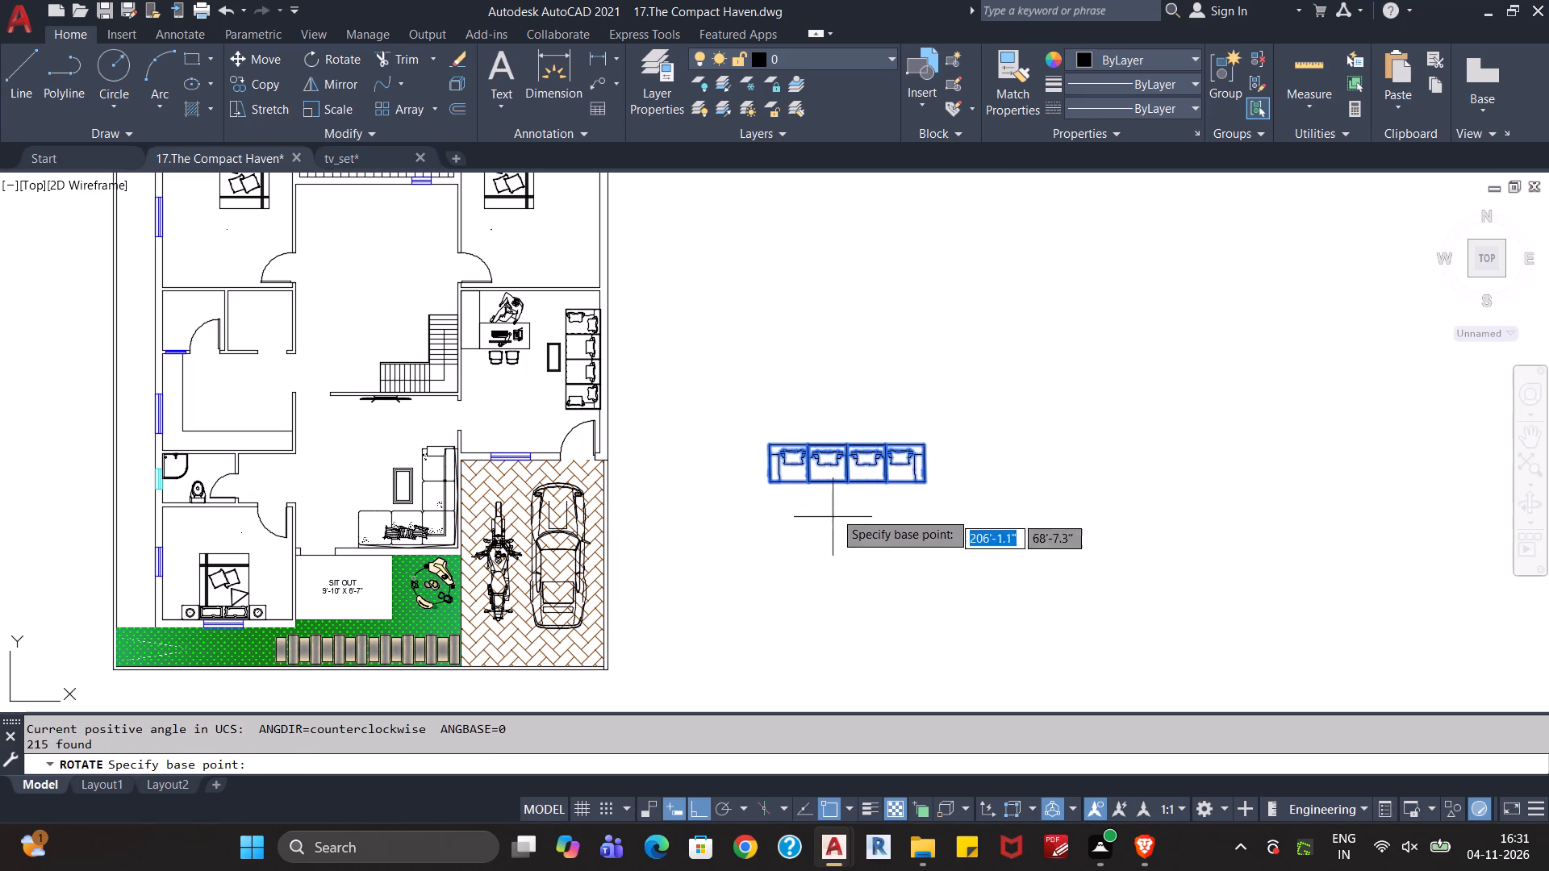
{"action": "left_click", "coordinate": [845, 444]}
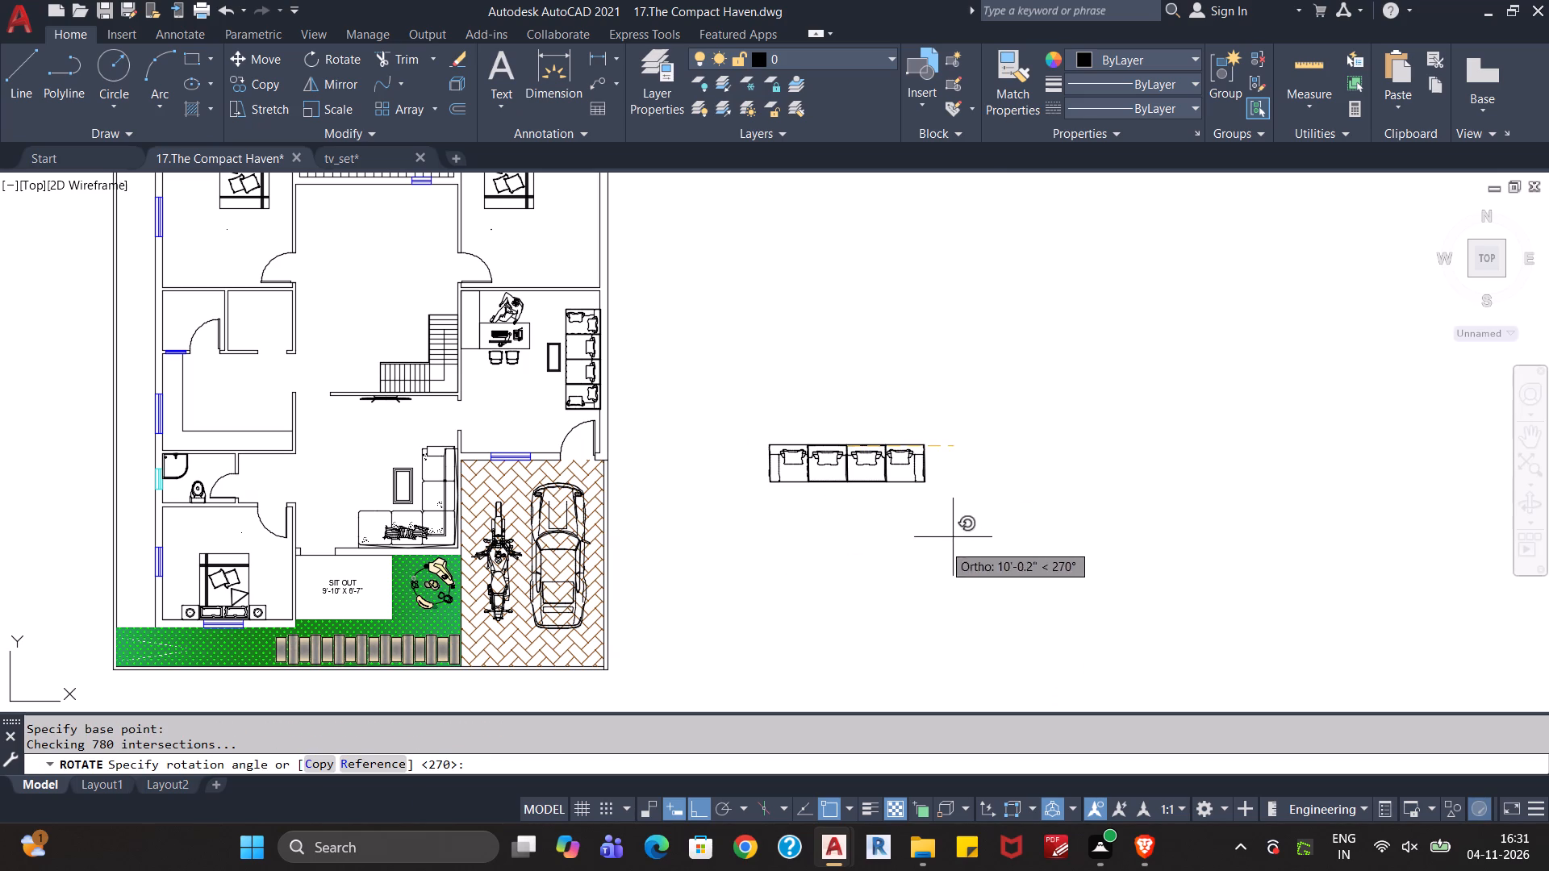
{"action": "left_click", "coordinate": [763, 398]}
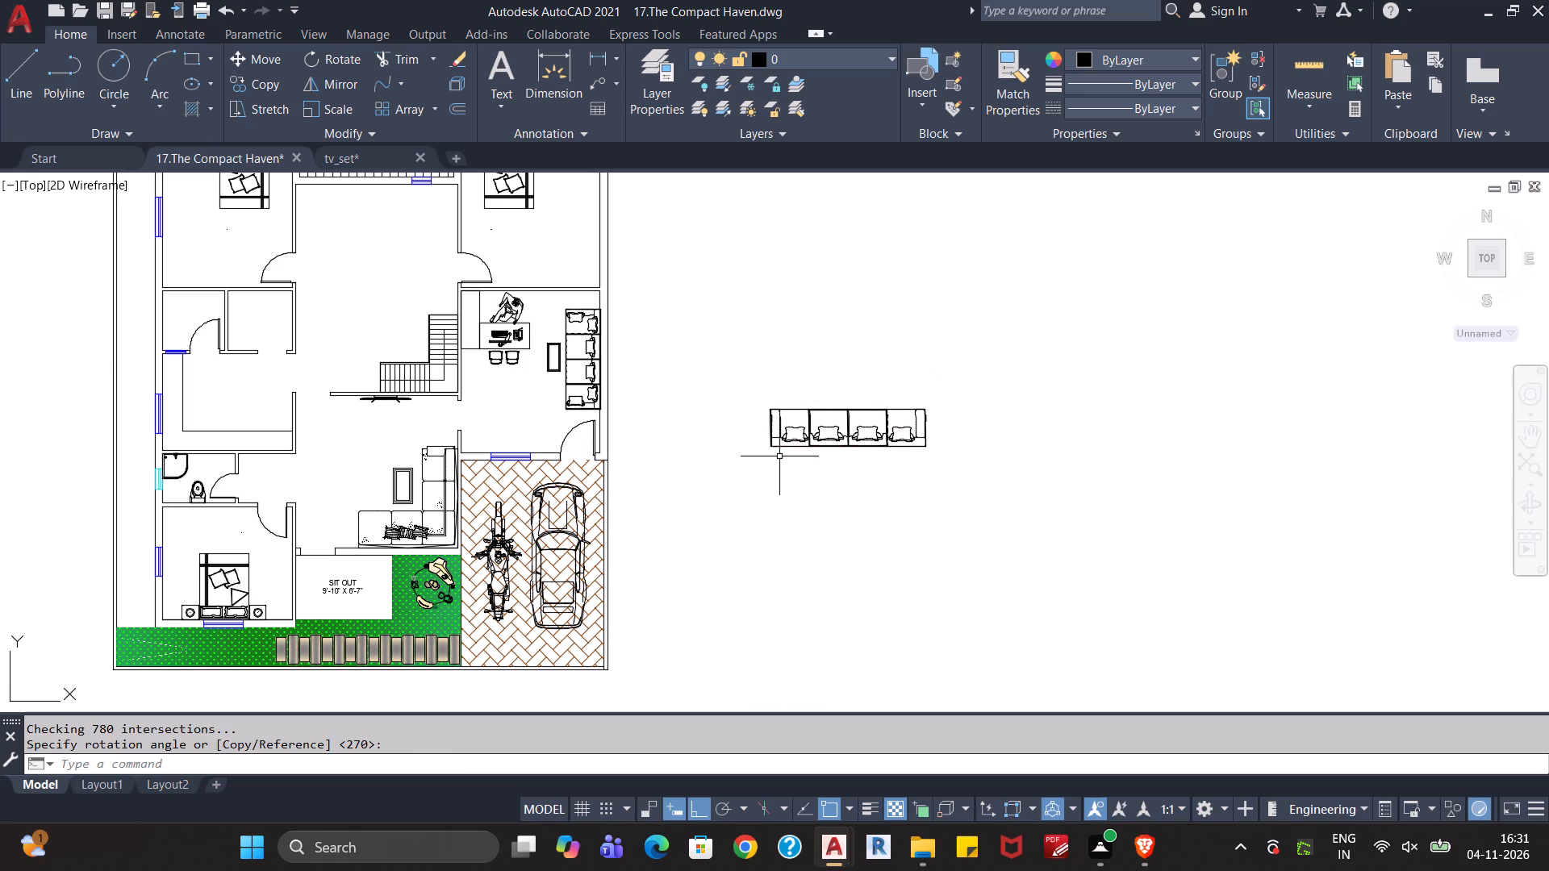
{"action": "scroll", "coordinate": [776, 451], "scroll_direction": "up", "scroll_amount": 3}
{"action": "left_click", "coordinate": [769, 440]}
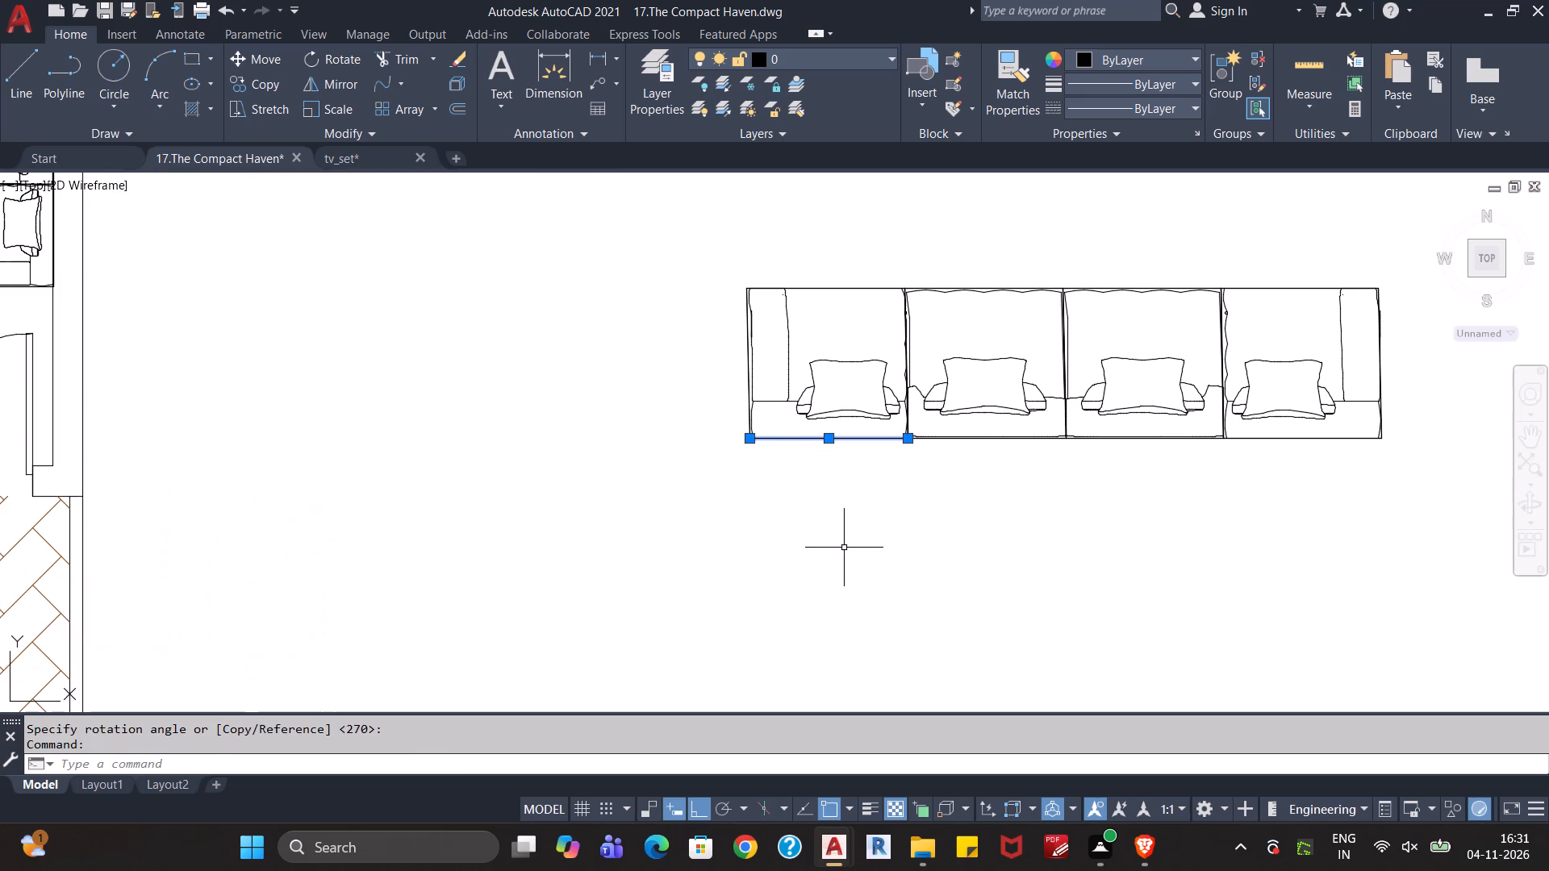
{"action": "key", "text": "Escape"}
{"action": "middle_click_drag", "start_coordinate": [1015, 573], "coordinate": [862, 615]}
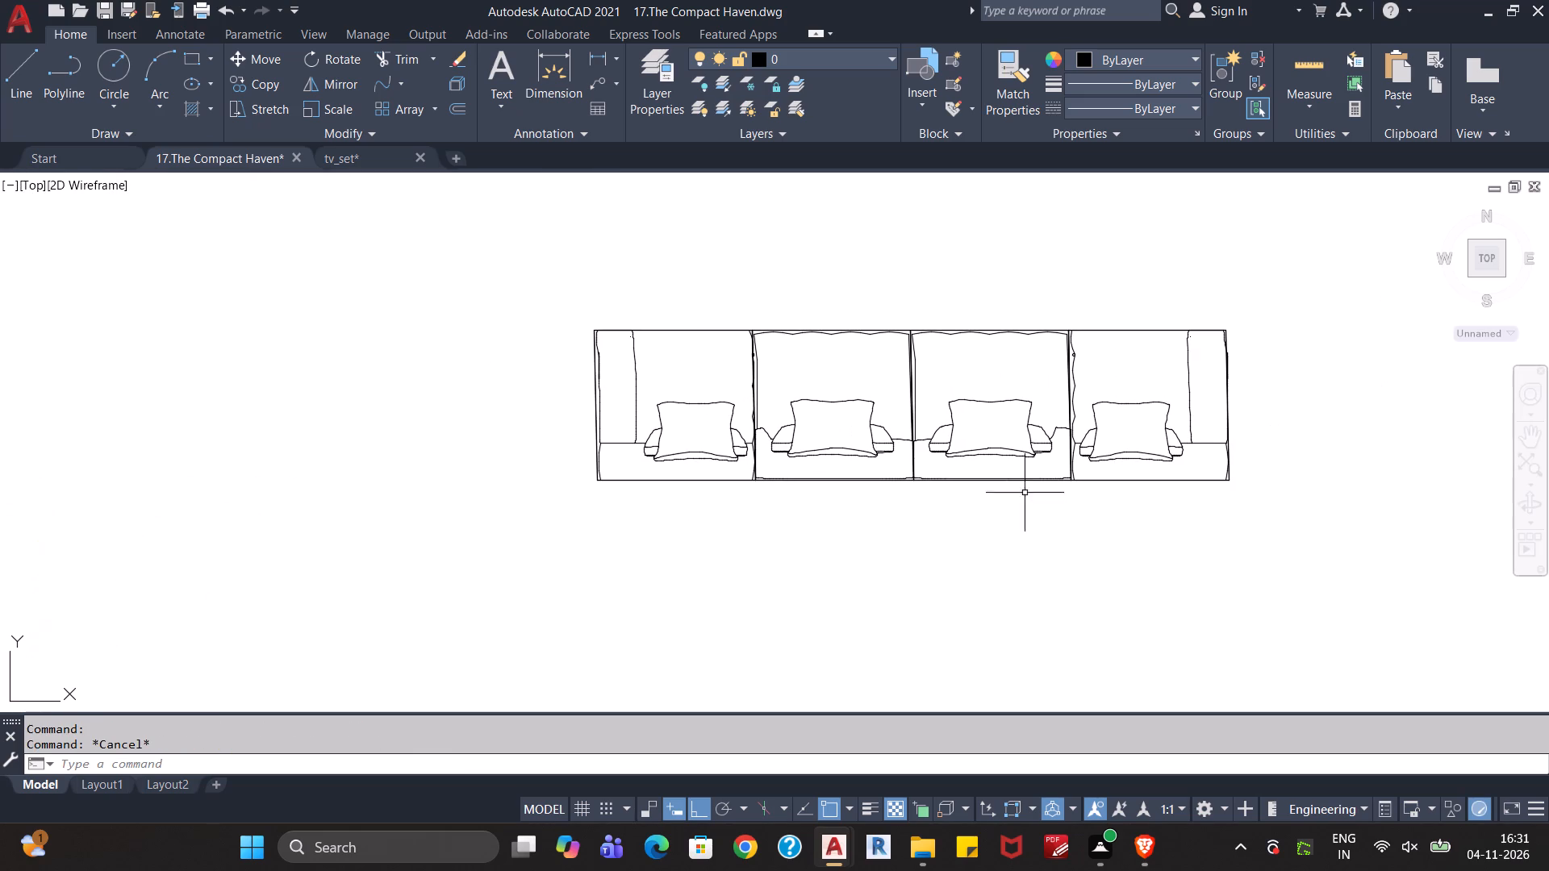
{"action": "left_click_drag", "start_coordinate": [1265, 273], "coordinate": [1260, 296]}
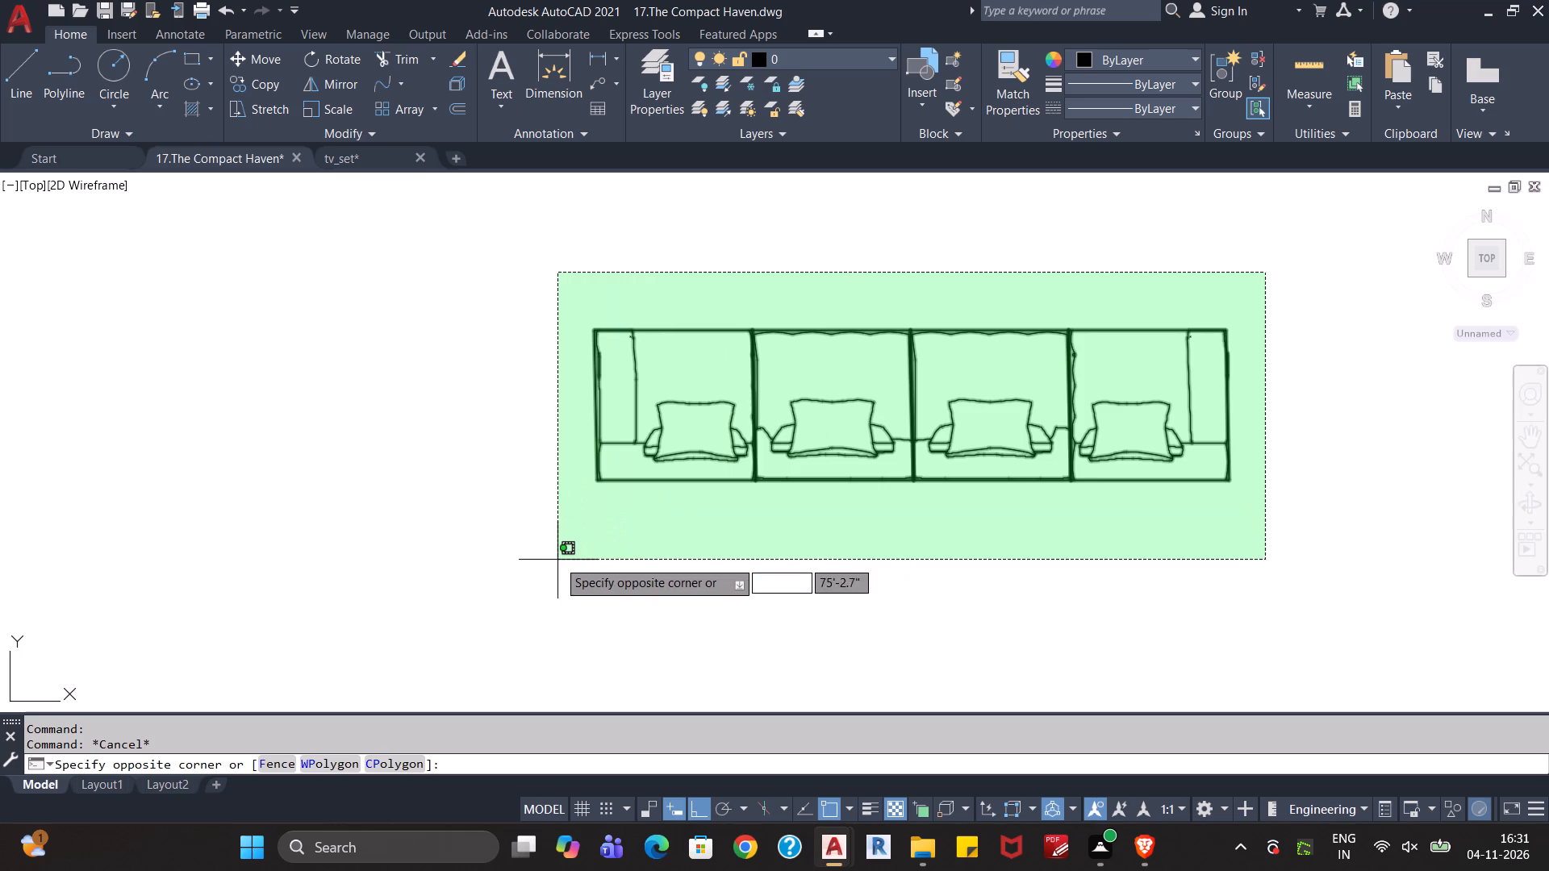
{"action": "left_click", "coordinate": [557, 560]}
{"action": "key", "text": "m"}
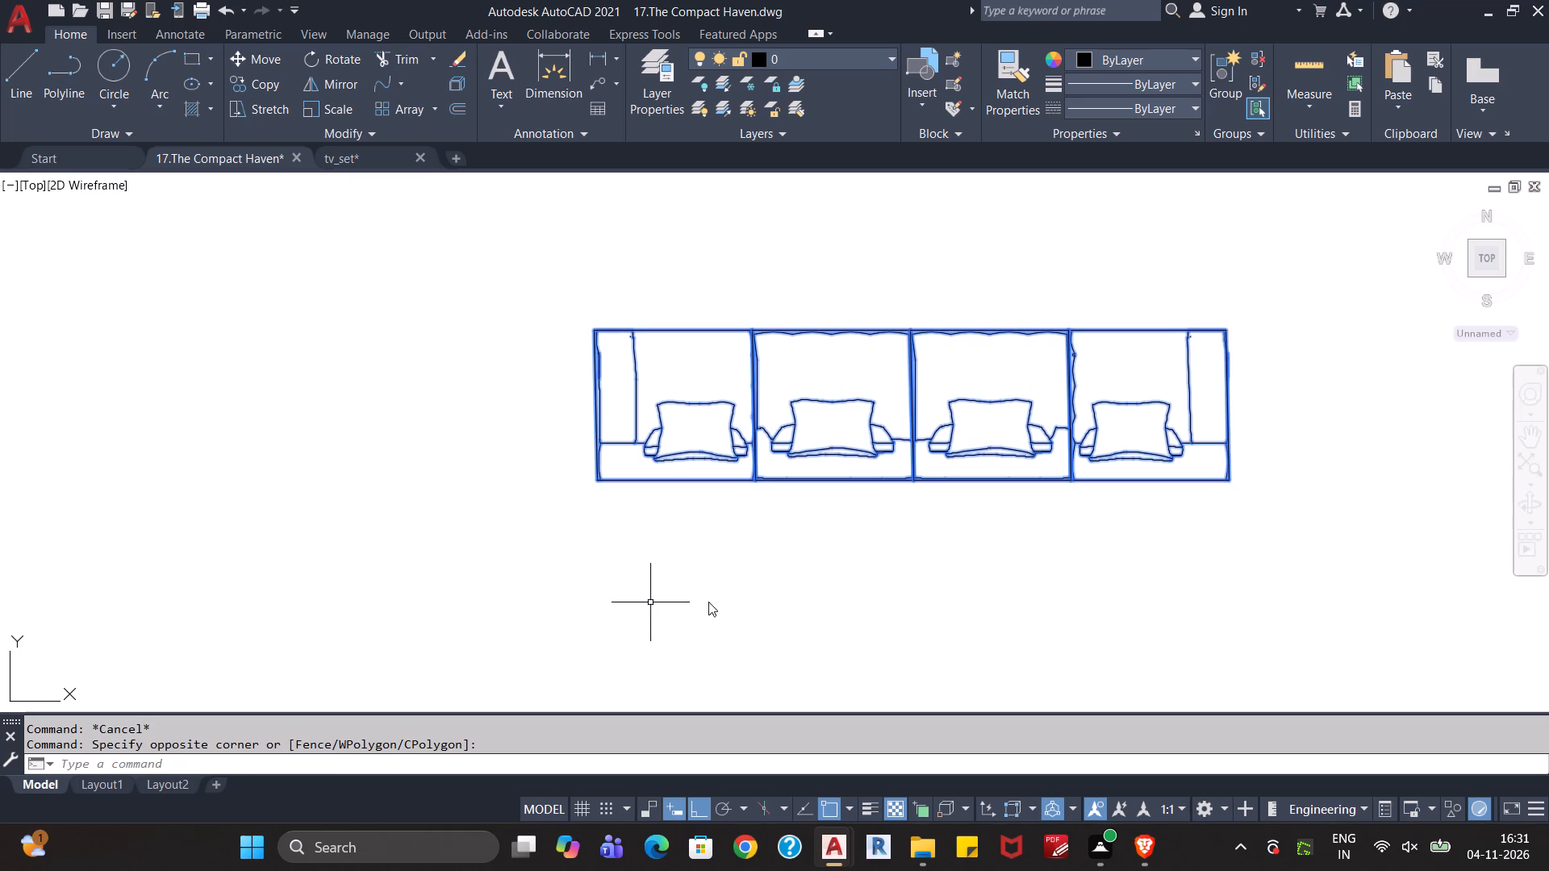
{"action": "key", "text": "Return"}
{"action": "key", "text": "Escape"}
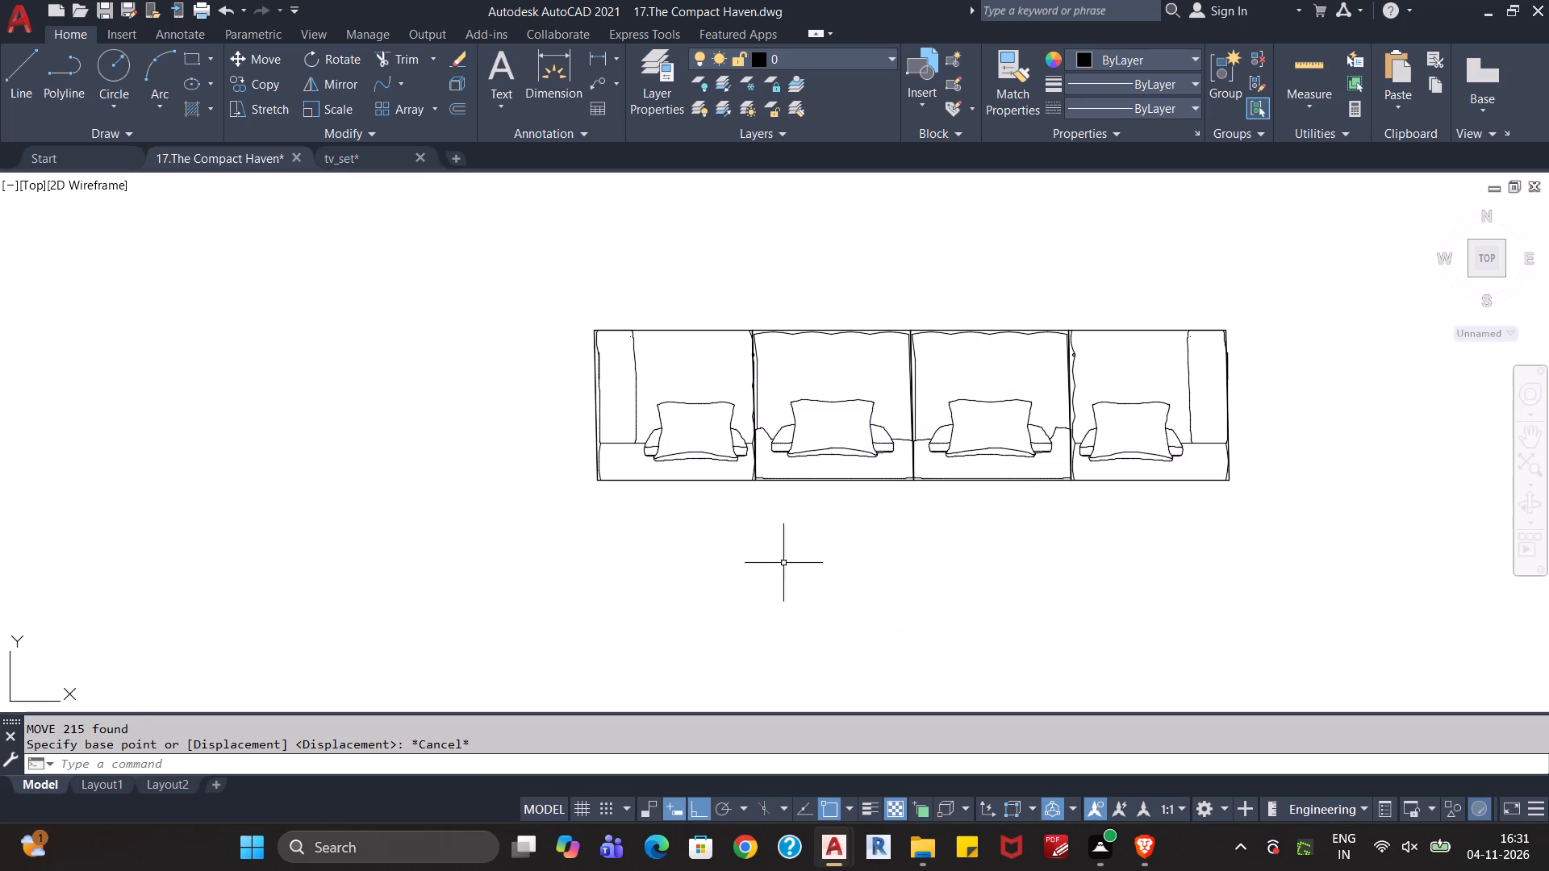
Convert all the rotated sofa's objects into a single block named Sofa 1.1.
{"action": "left_click", "coordinate": [1285, 268]}
{"action": "left_click", "coordinate": [556, 560]}
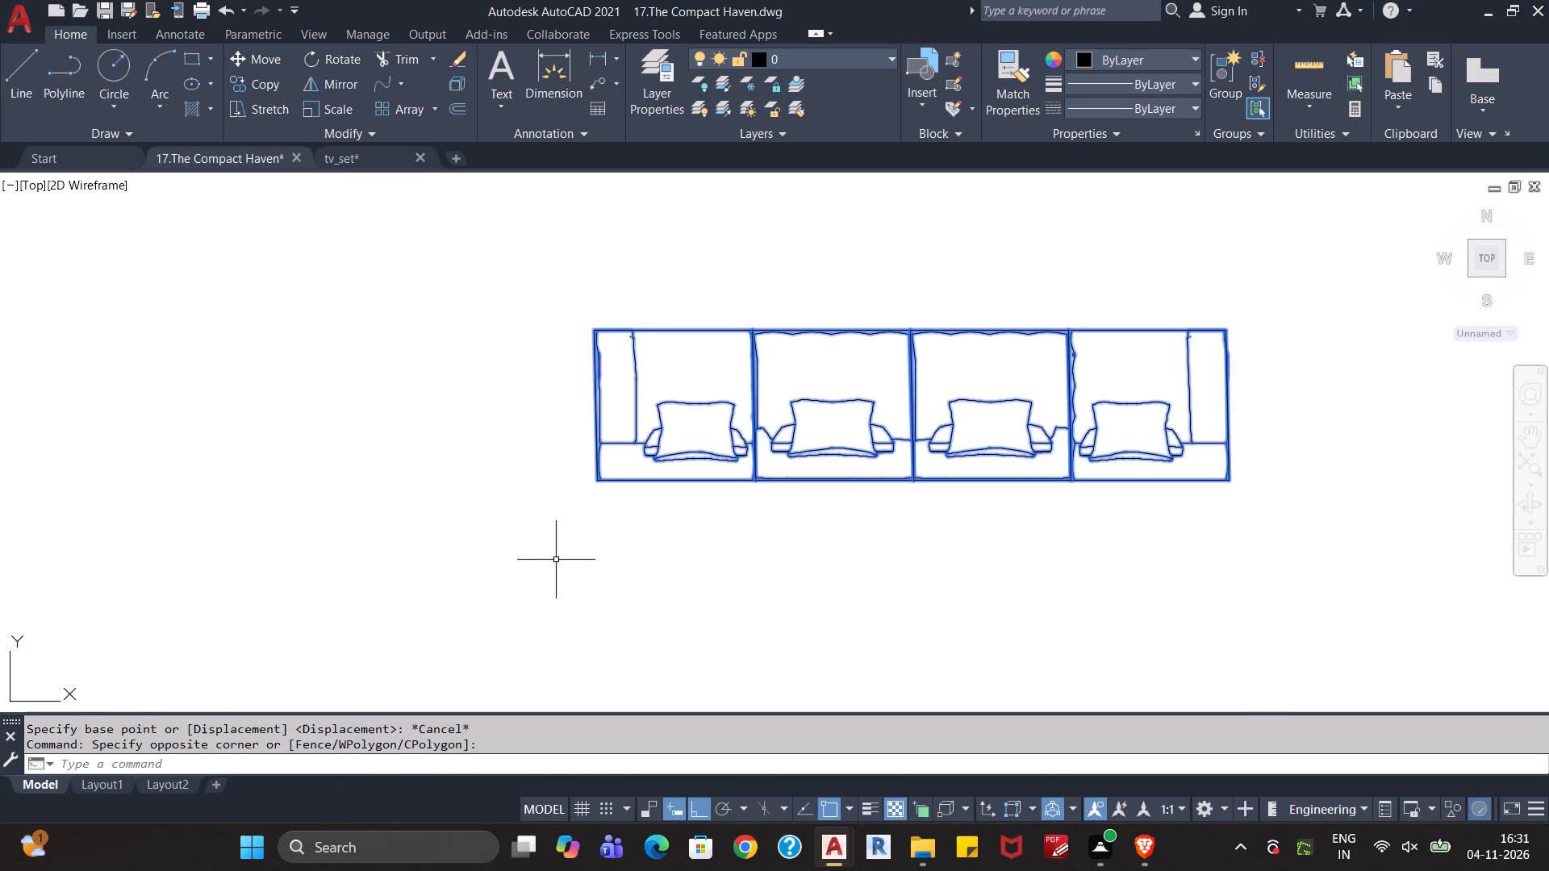
{"action": "type", "text": "bloc"}
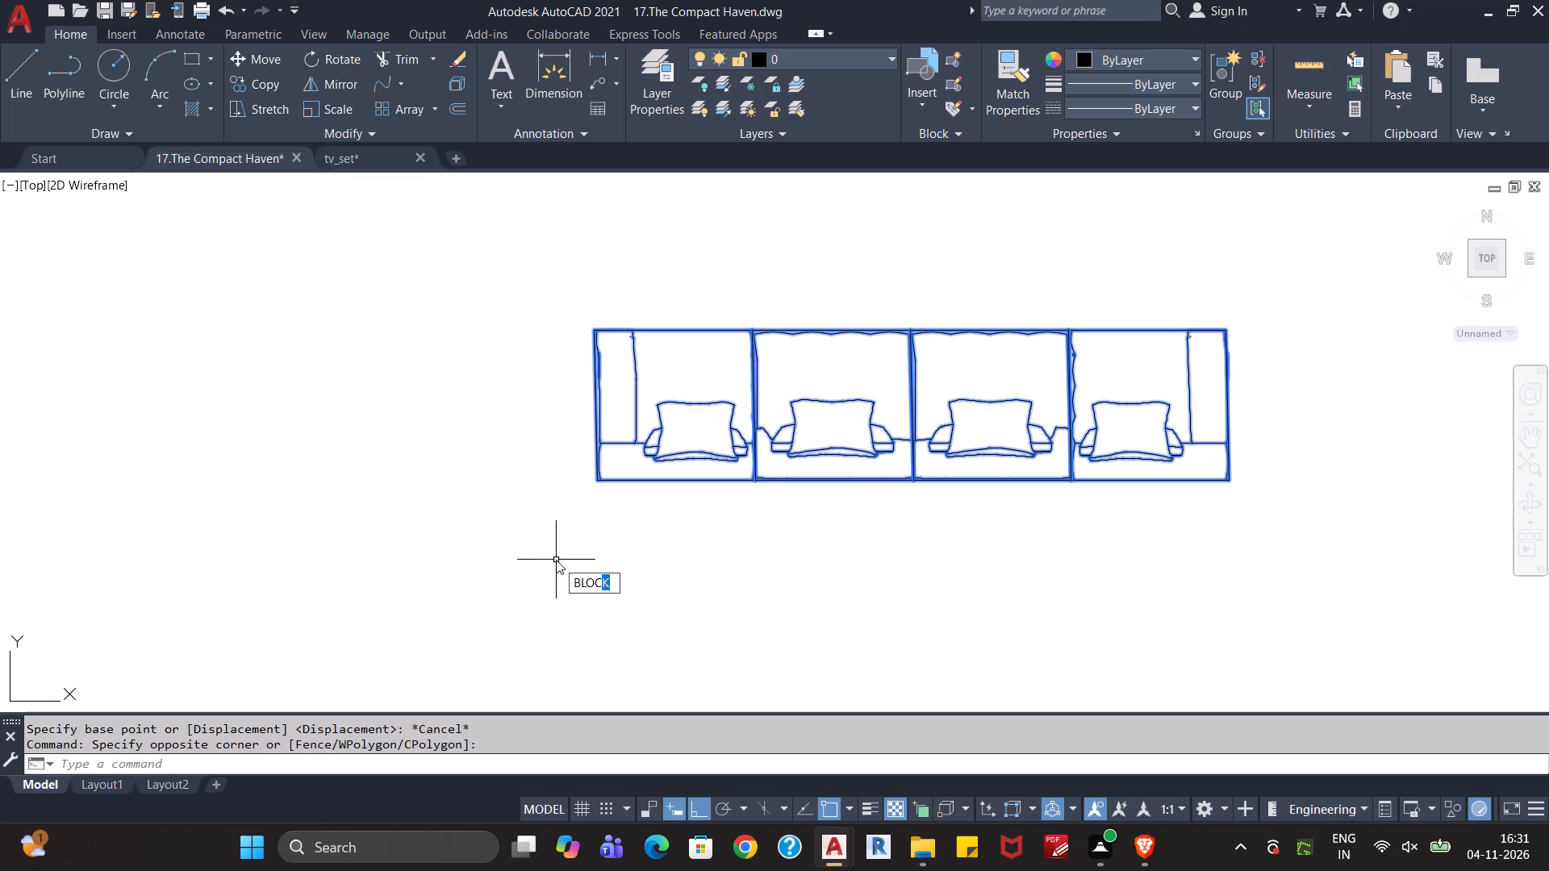
{"action": "key", "text": "Return"}
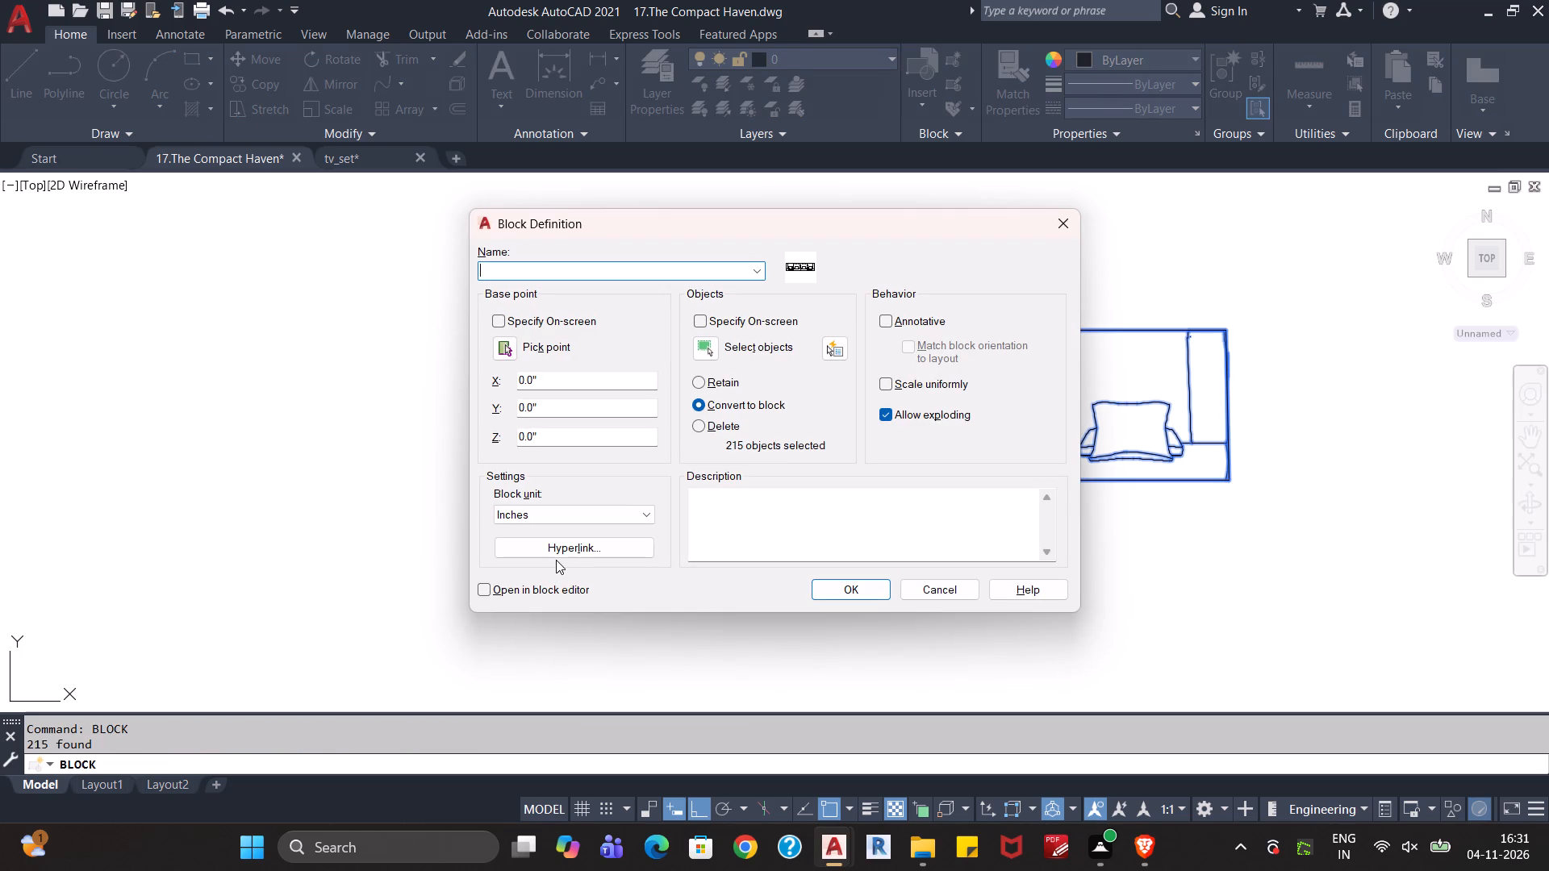
{"action": "key", "text": "shift+w"}
{"action": "key", "text": "BackSpace"}
{"action": "key", "text": "BackSpace"}
{"action": "type", "text": "Sofa"}
{"action": "key", "text": "space"}
{"action": "type", "text": "1.1"}
{"action": "key", "text": "Return"}
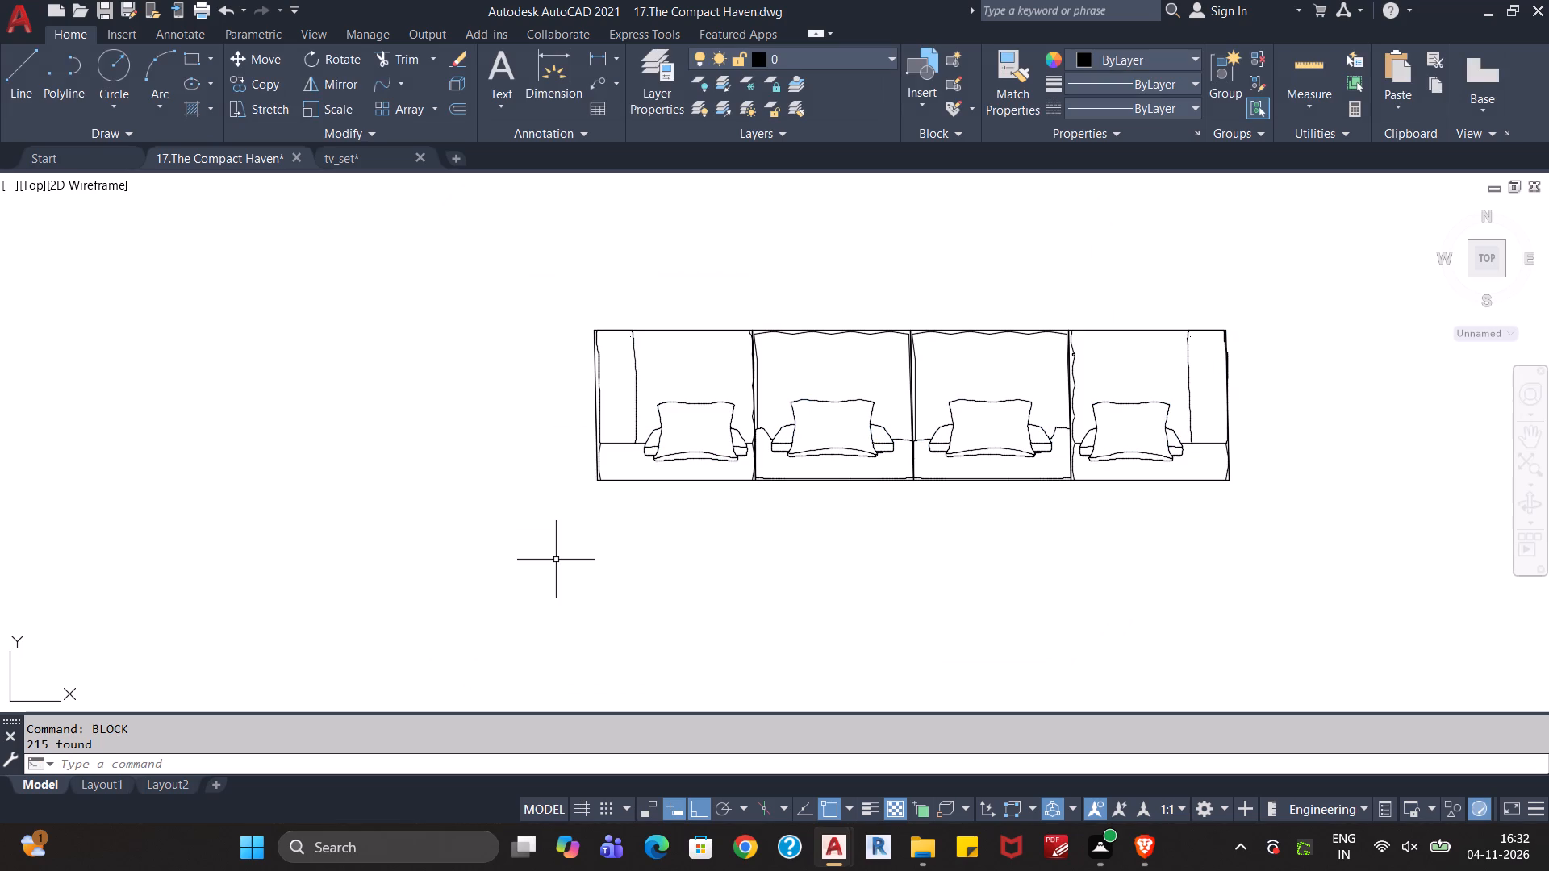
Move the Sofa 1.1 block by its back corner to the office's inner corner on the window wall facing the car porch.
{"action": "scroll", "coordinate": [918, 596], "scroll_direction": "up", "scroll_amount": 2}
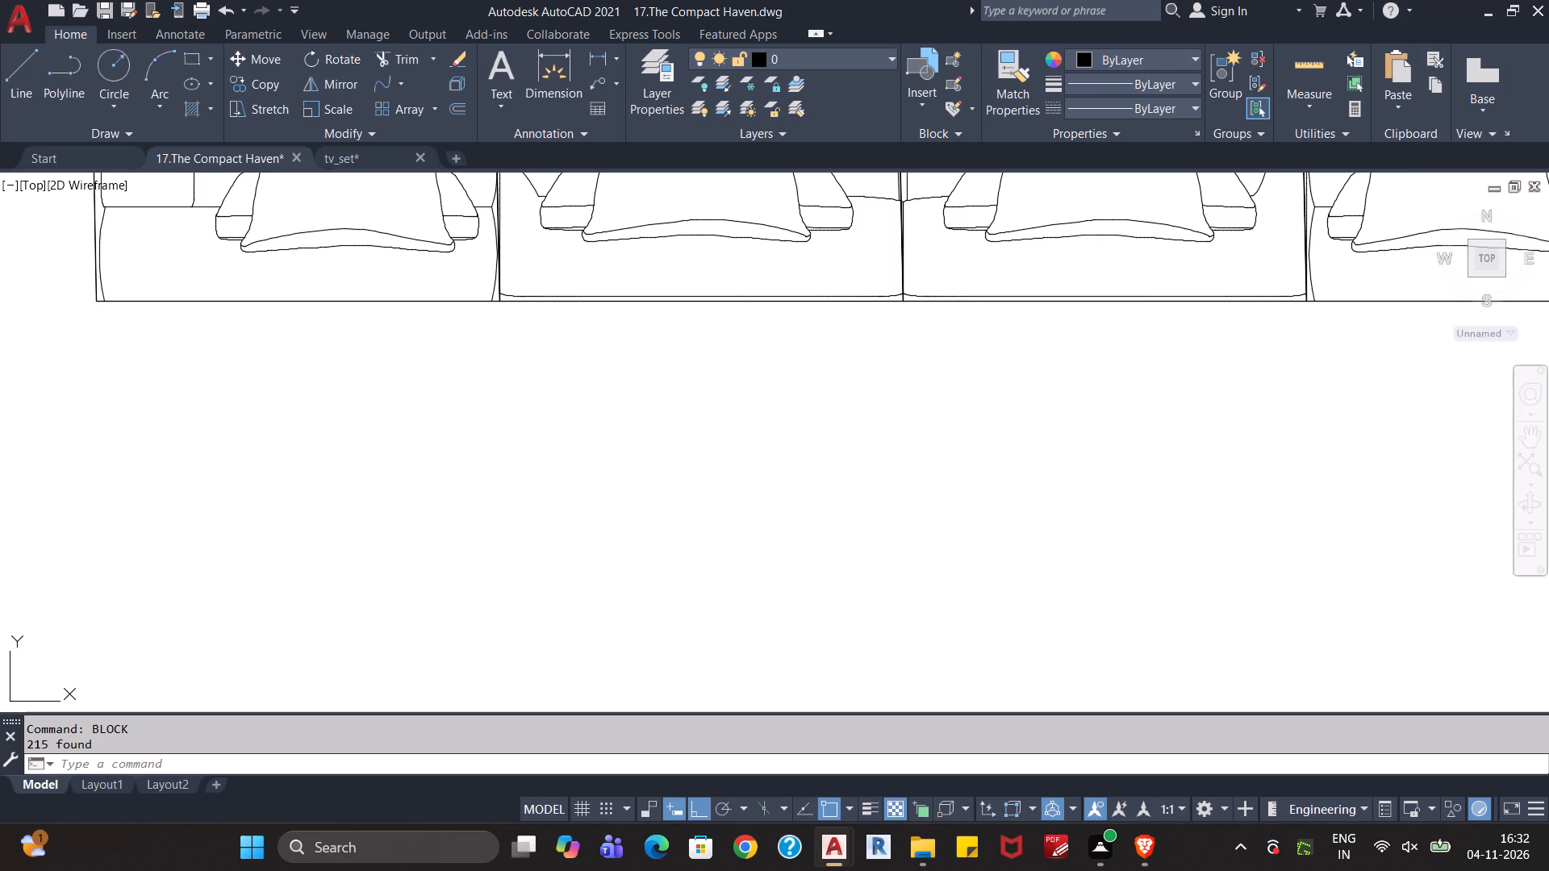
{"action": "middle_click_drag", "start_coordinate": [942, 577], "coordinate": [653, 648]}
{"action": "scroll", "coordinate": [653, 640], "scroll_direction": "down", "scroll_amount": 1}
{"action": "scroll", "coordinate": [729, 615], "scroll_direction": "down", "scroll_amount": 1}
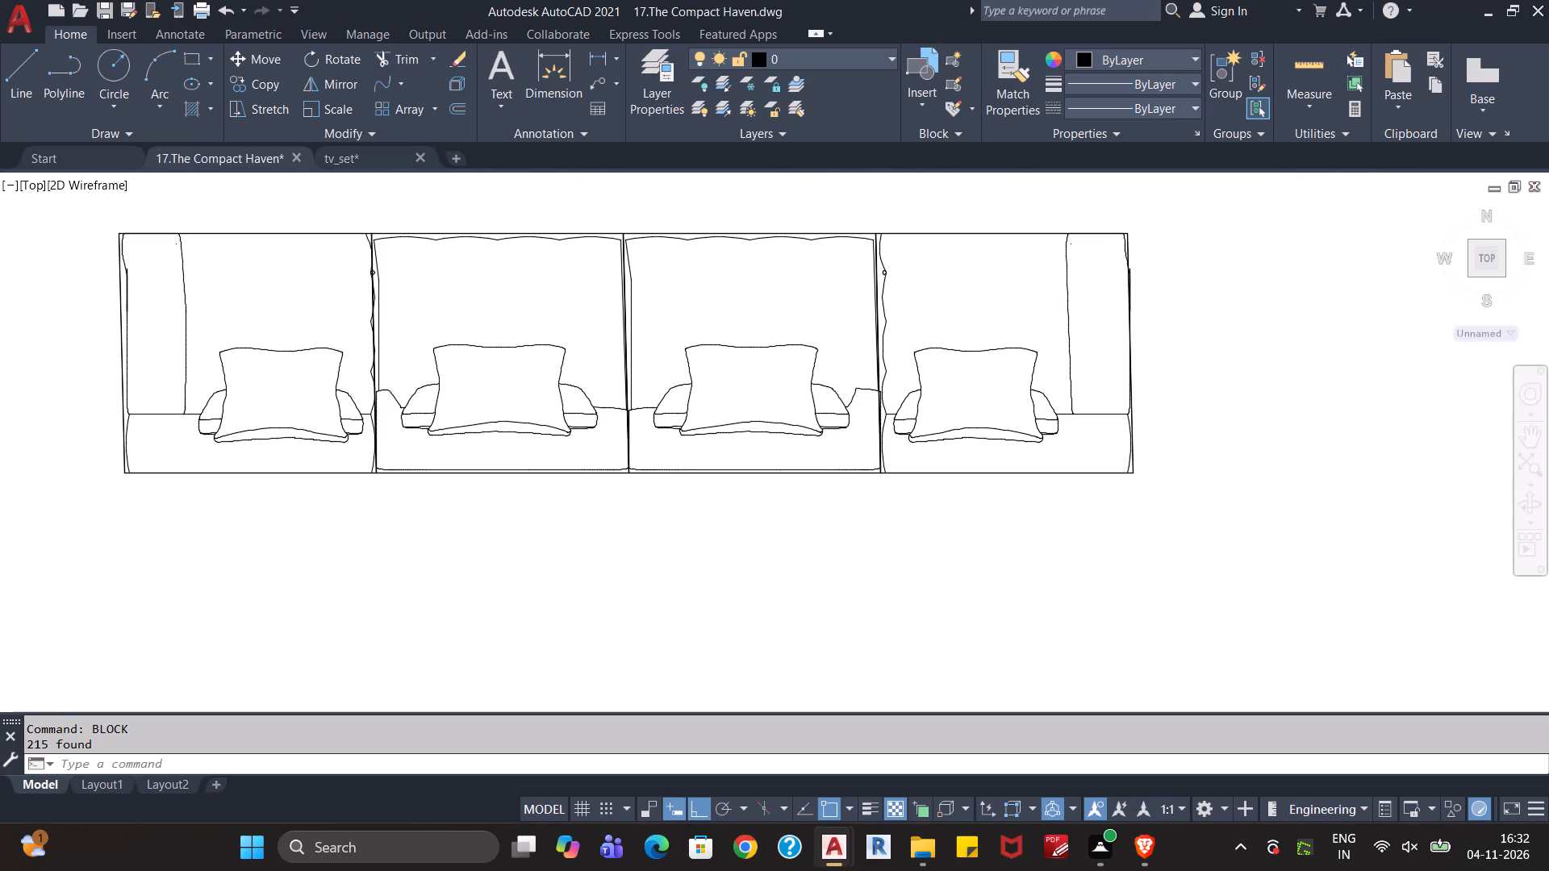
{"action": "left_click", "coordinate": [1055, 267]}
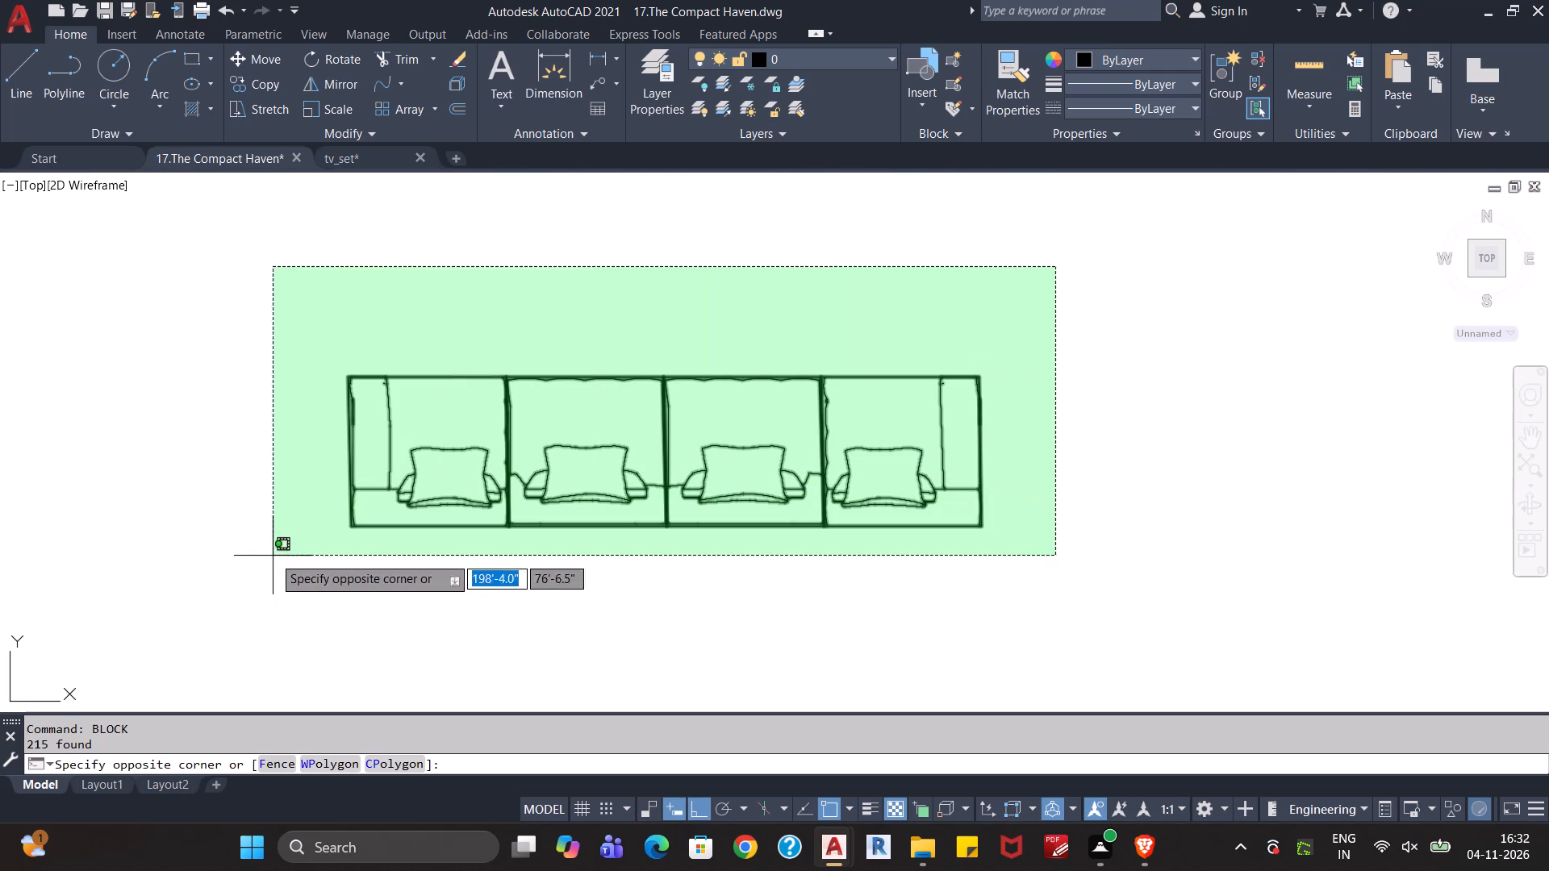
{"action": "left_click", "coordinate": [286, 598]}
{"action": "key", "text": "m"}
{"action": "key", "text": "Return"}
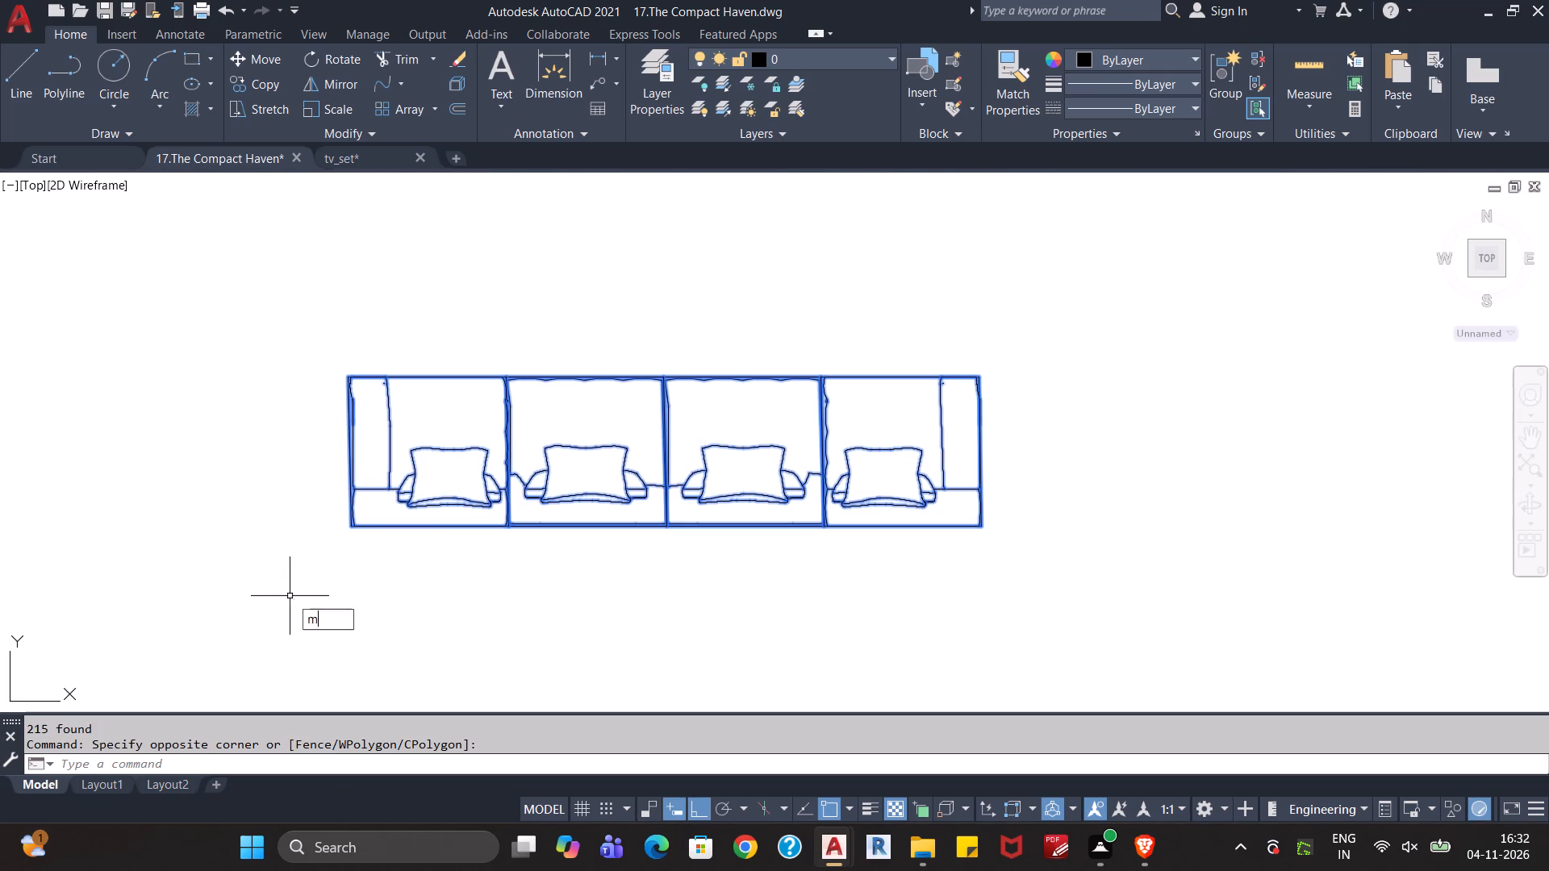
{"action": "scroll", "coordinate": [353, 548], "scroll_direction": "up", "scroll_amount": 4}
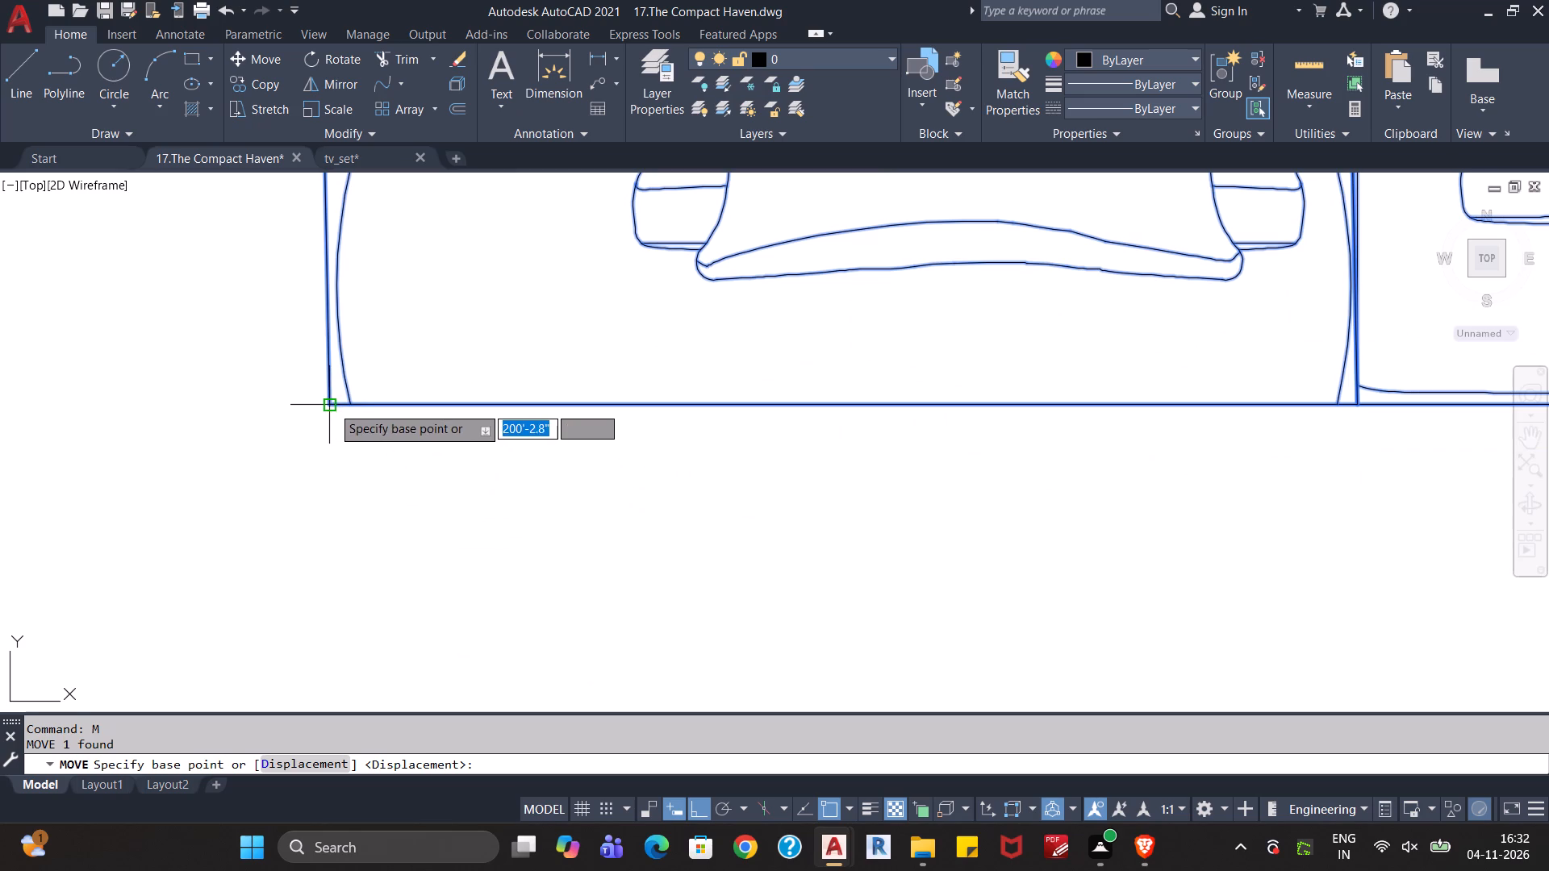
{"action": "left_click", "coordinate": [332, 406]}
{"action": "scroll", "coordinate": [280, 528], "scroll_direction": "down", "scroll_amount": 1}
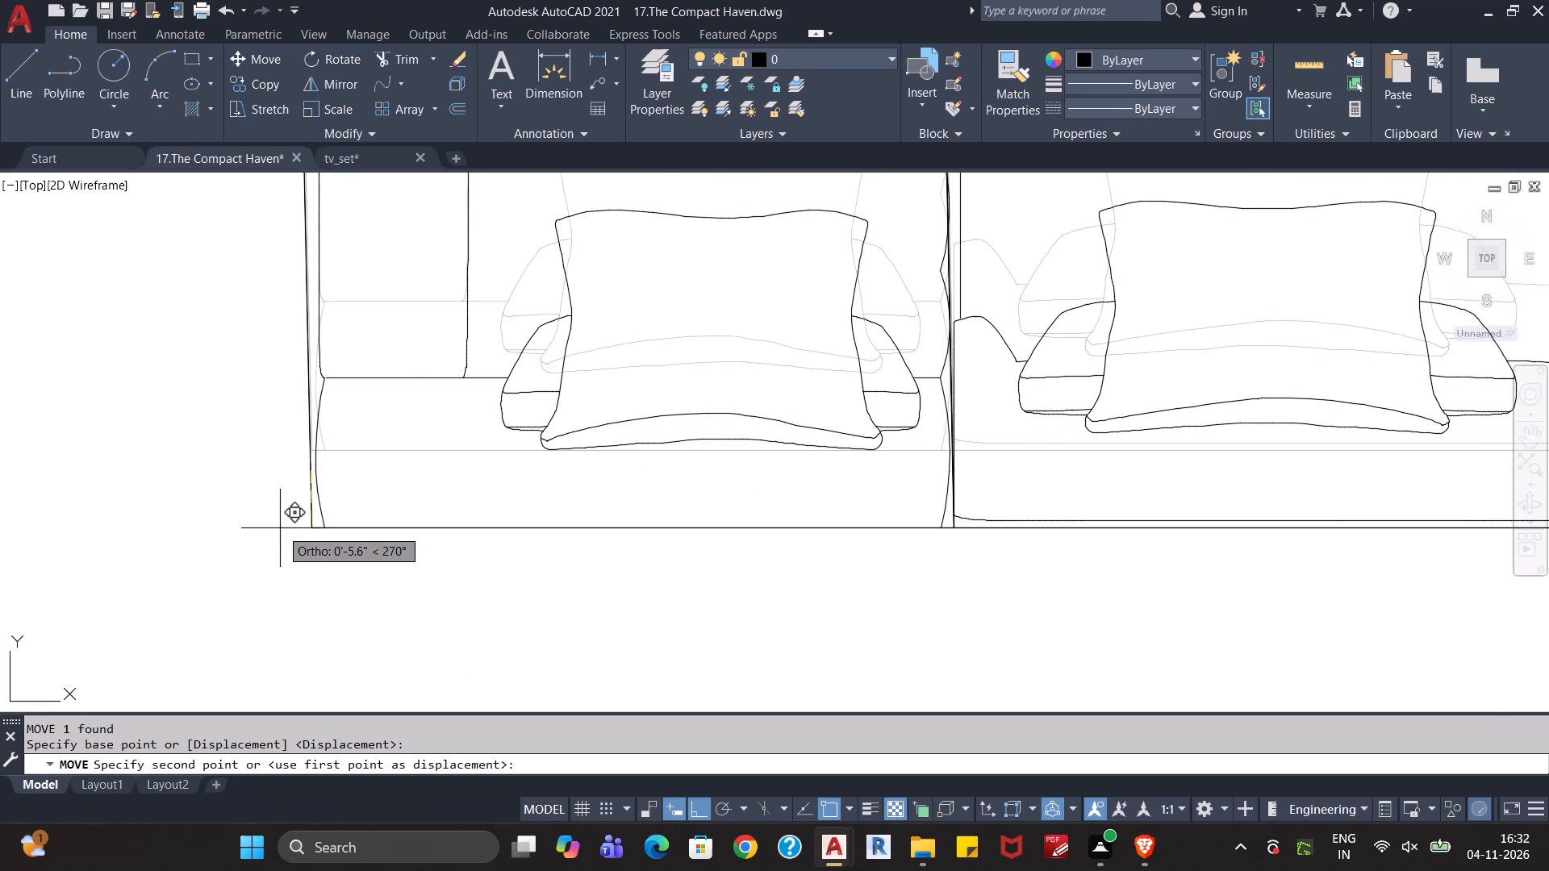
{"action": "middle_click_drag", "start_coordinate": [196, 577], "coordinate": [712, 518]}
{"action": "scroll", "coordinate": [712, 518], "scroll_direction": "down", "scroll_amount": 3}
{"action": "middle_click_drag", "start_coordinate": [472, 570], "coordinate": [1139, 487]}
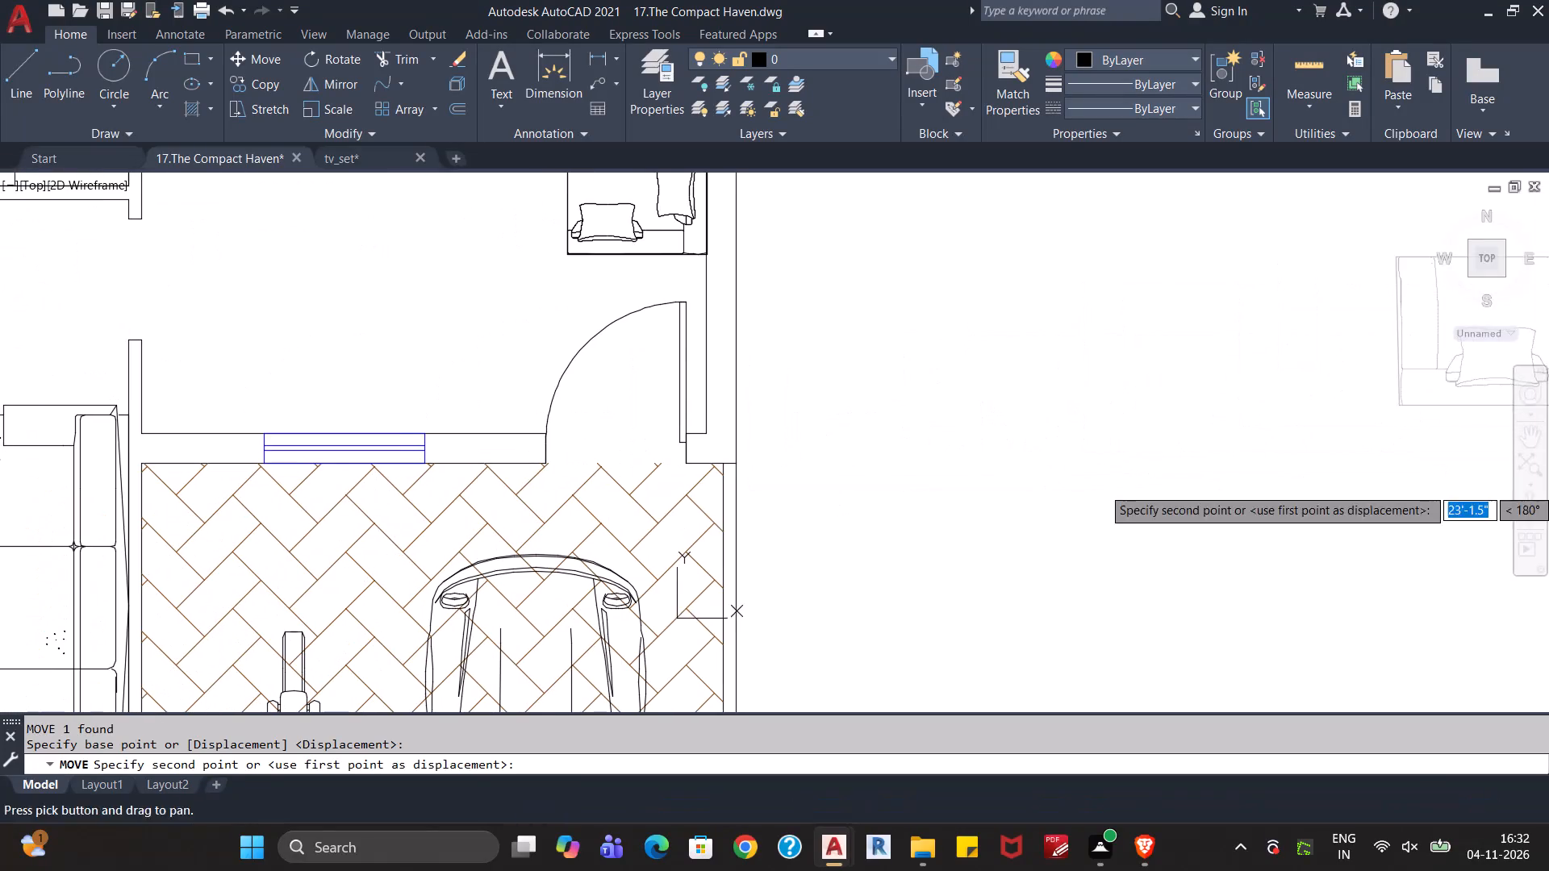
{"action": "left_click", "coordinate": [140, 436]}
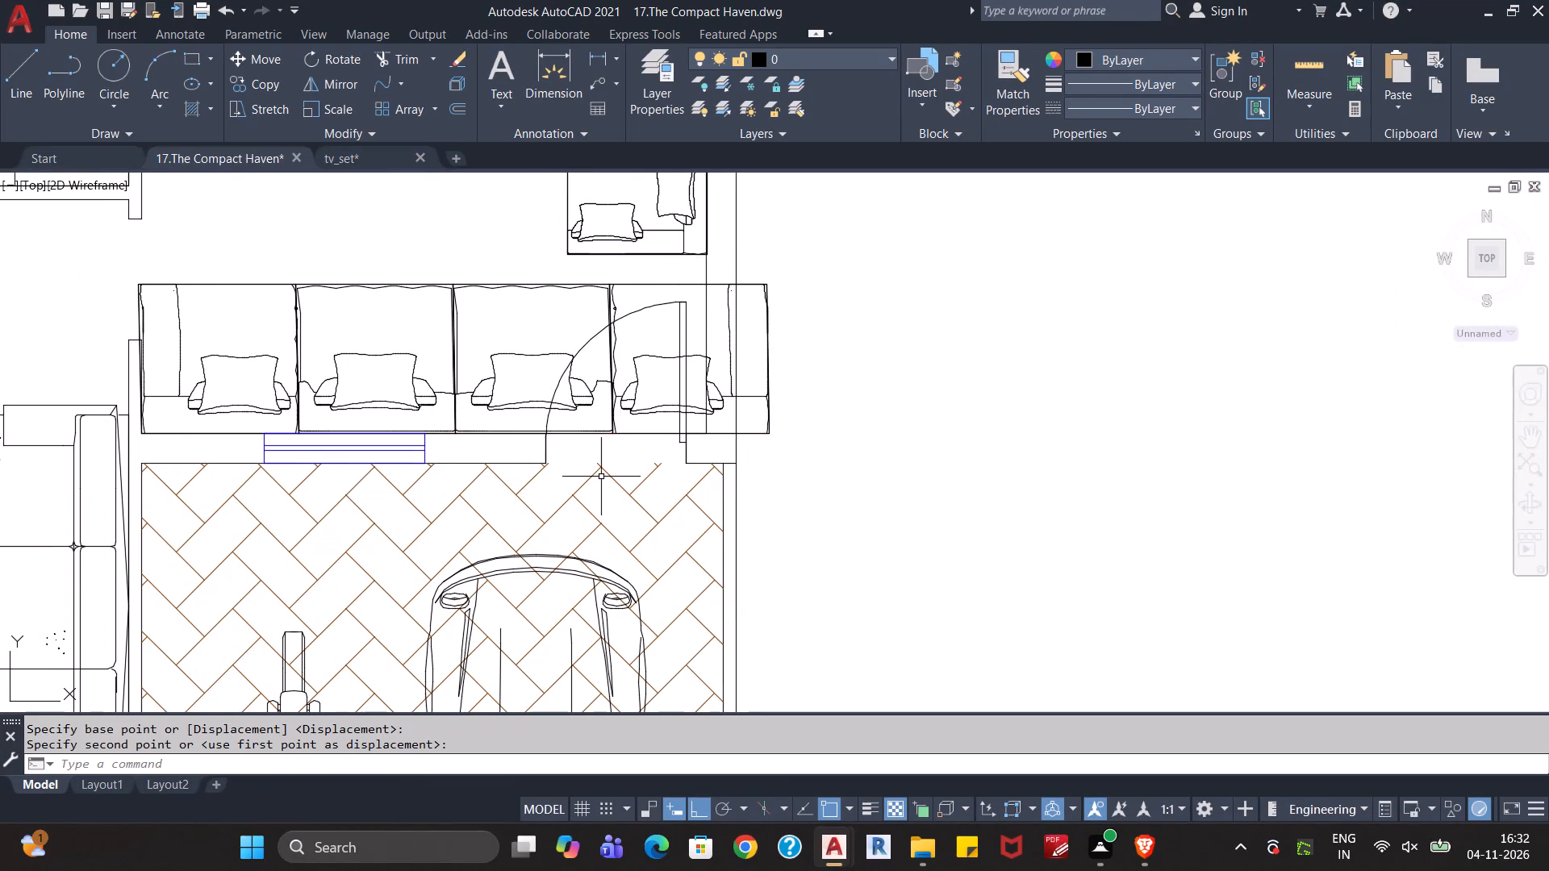
Cut the Sofa 1.1 block from the office and paste it into the empty space beside the plan.
{"action": "scroll", "coordinate": [601, 477], "scroll_direction": "down", "scroll_amount": 1}
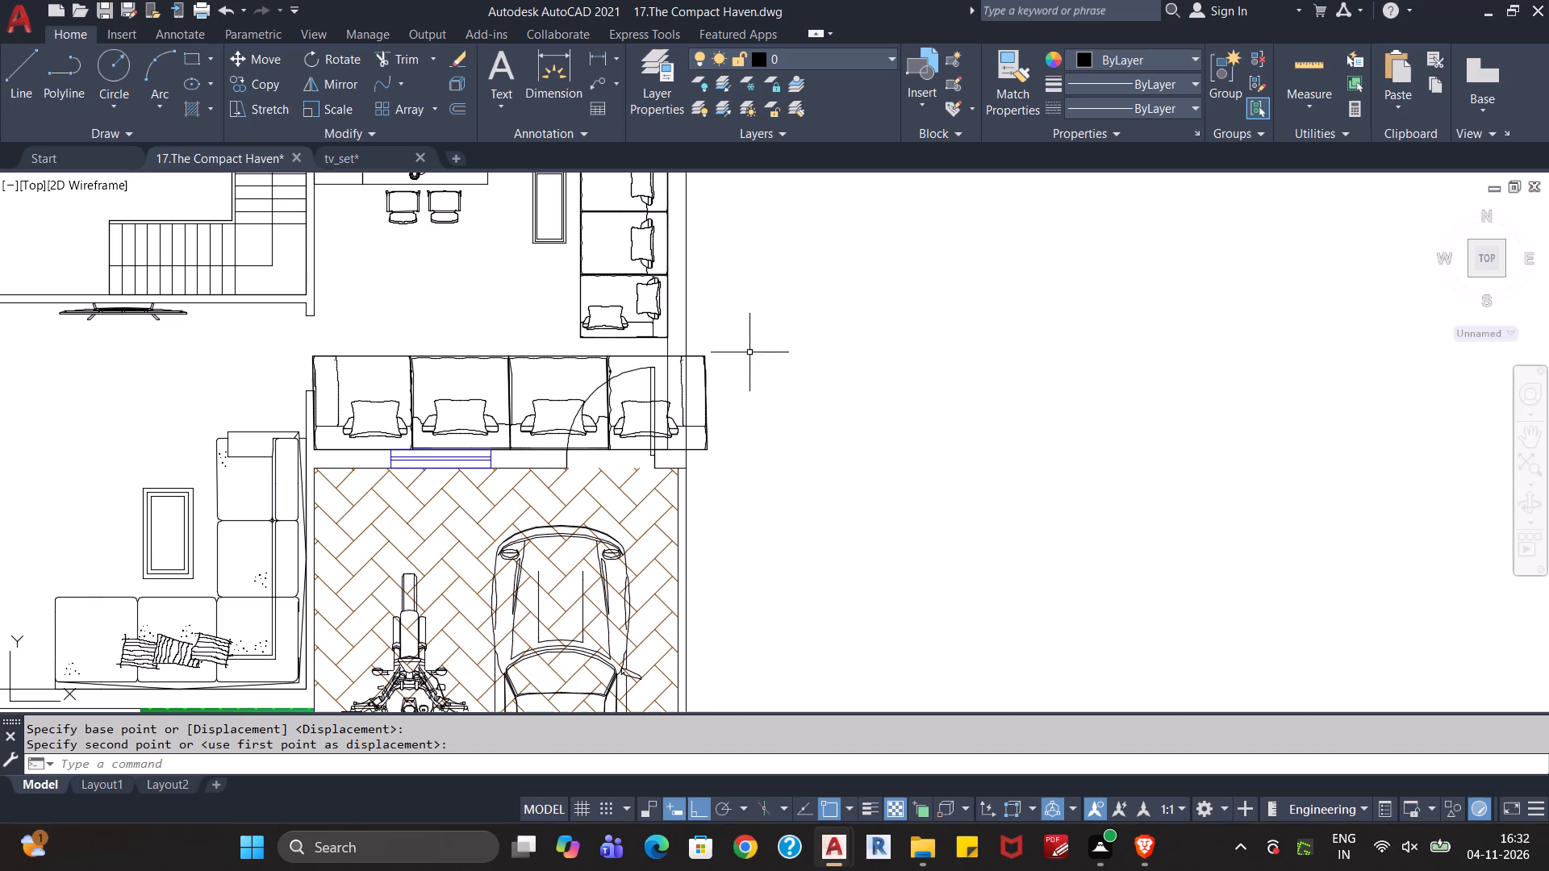
{"action": "left_click", "coordinate": [747, 346]}
{"action": "left_click", "coordinate": [701, 438]}
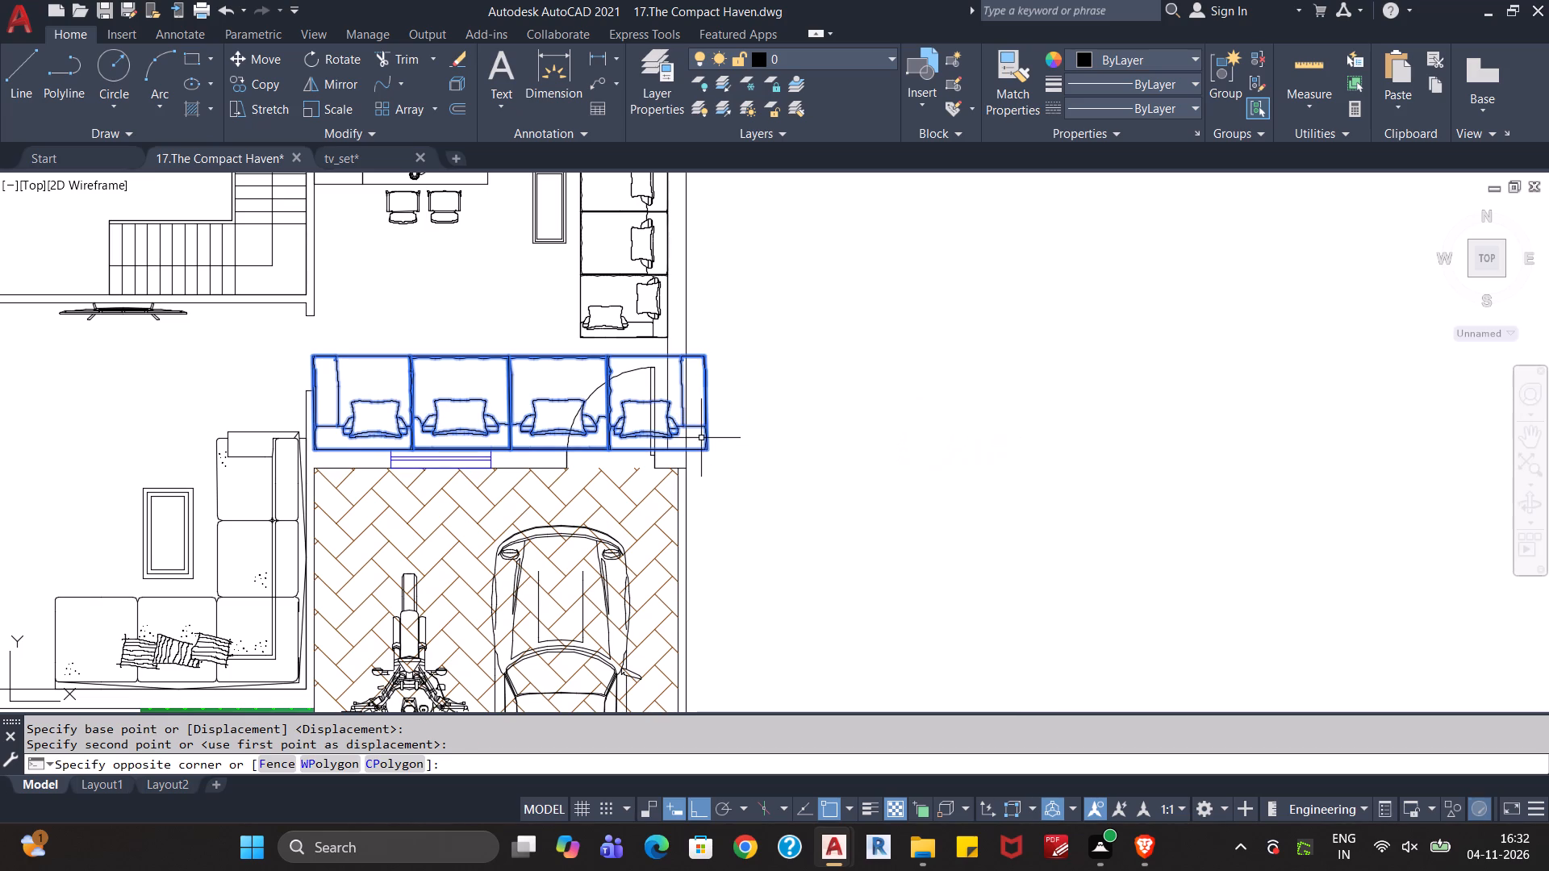
{"action": "key", "text": "ctrl+x"}
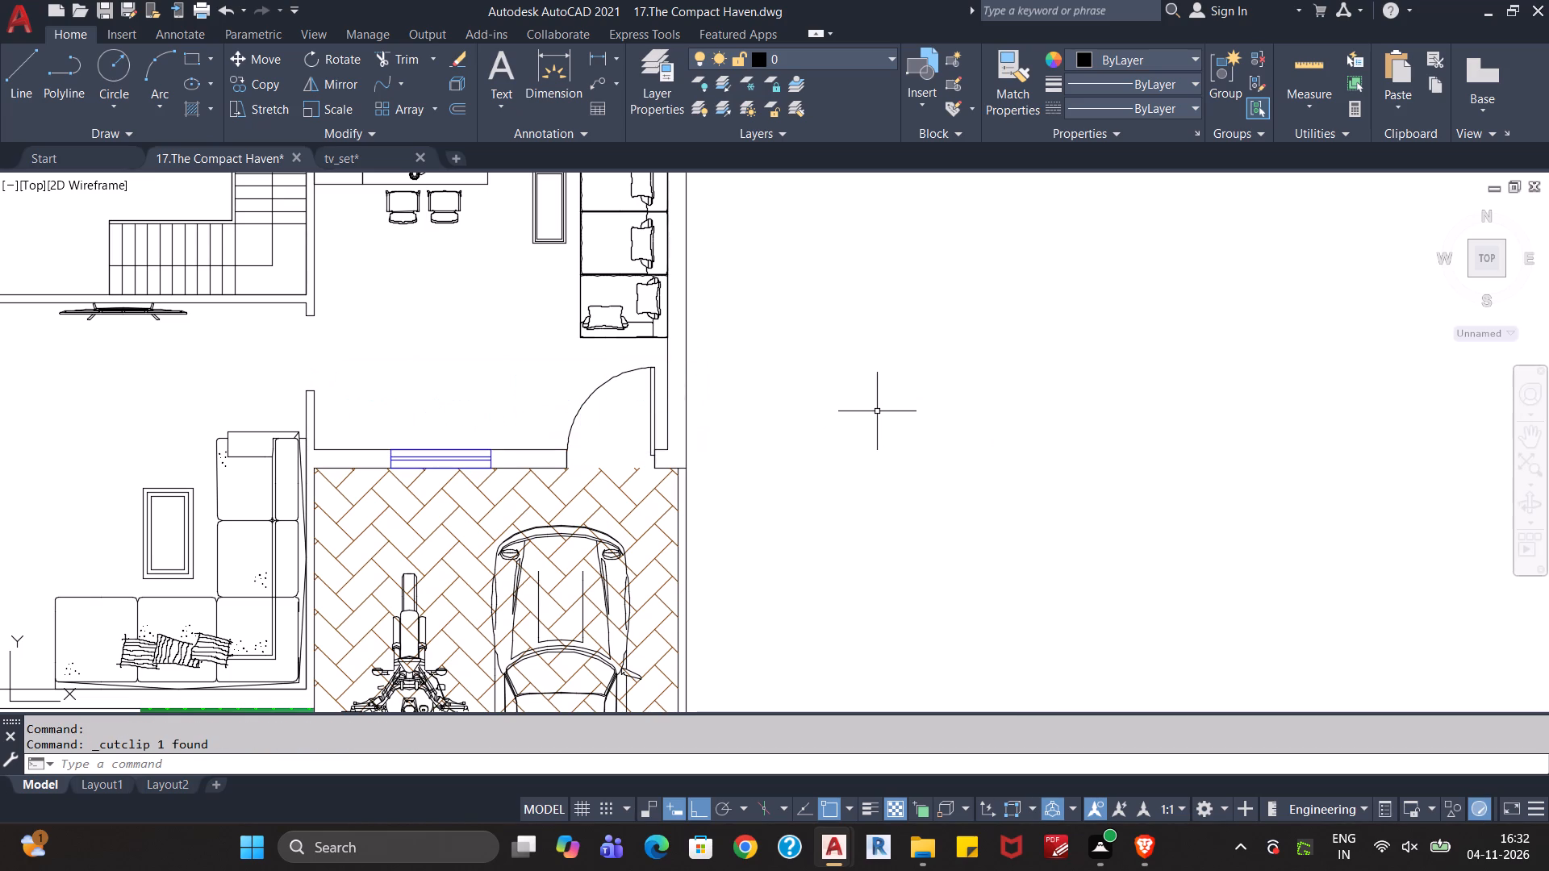
{"action": "key", "text": "ctrl+v"}
{"action": "left_click", "coordinate": [892, 427]}
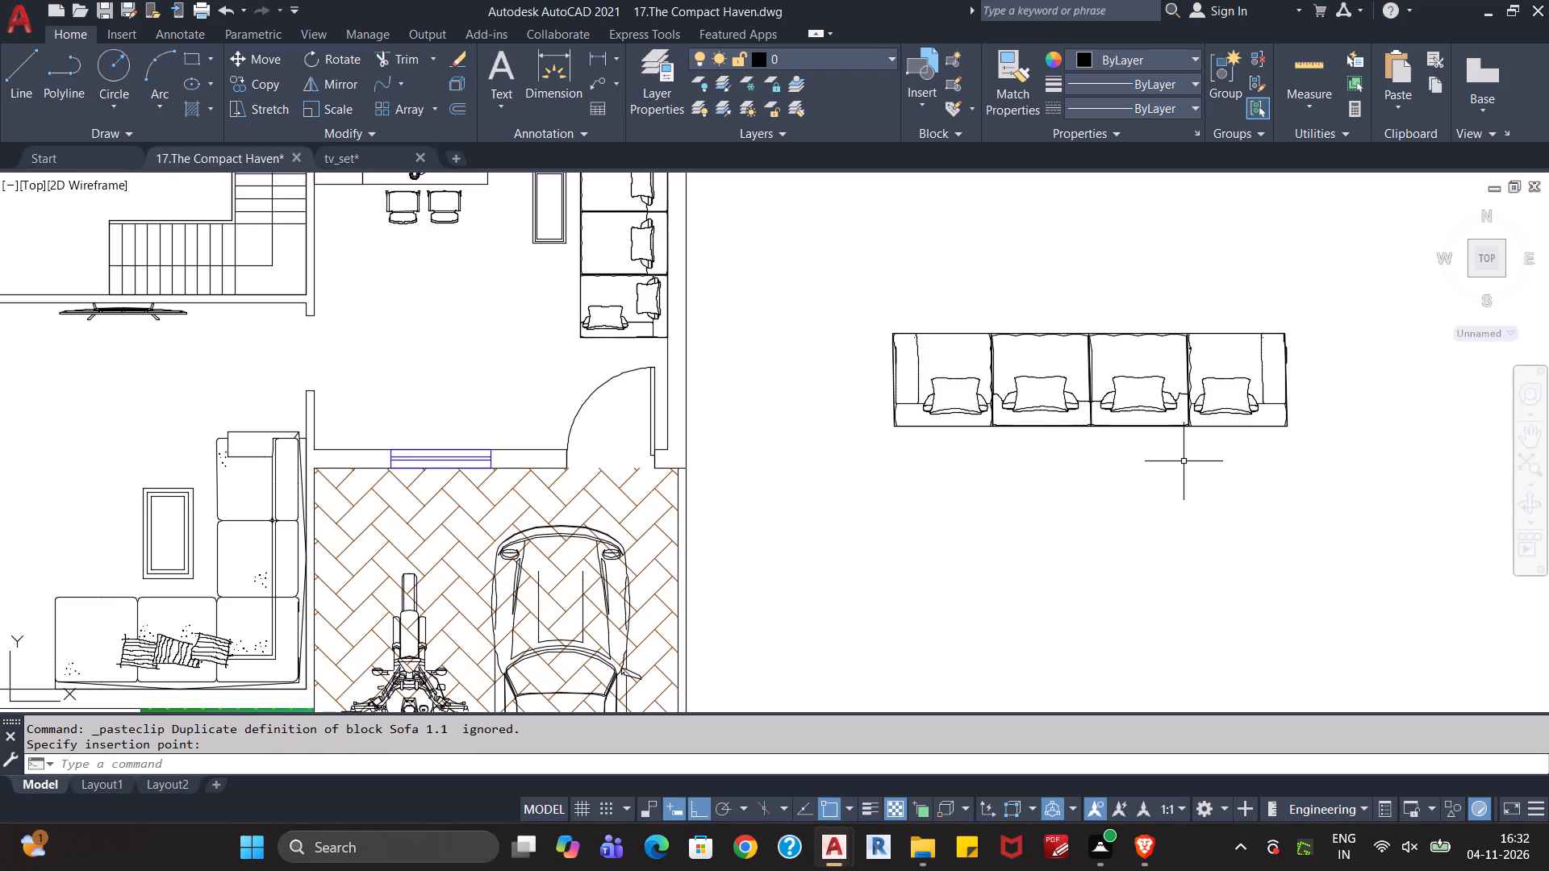
Scale the Sofa 1.1 block by reference along its back edge, from its back corner, to a length of about 10'-3".
{"action": "left_click", "coordinate": [1335, 324]}
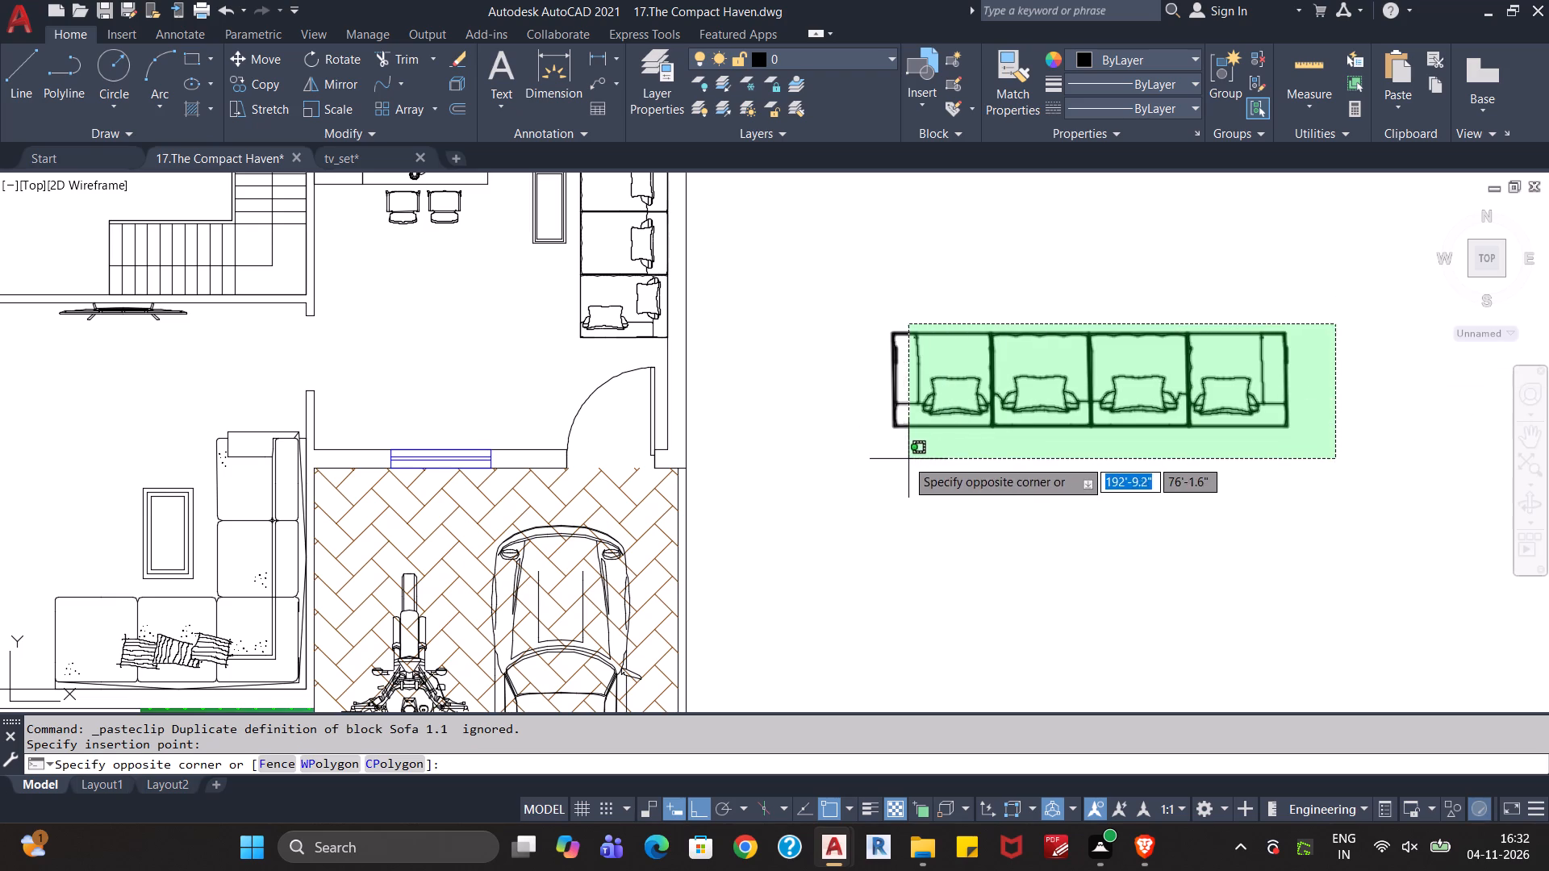
{"action": "left_click", "coordinate": [883, 461]}
{"action": "left_click", "coordinate": [960, 532]}
{"action": "type", "text": "sc"}
{"action": "key", "text": "Return"}
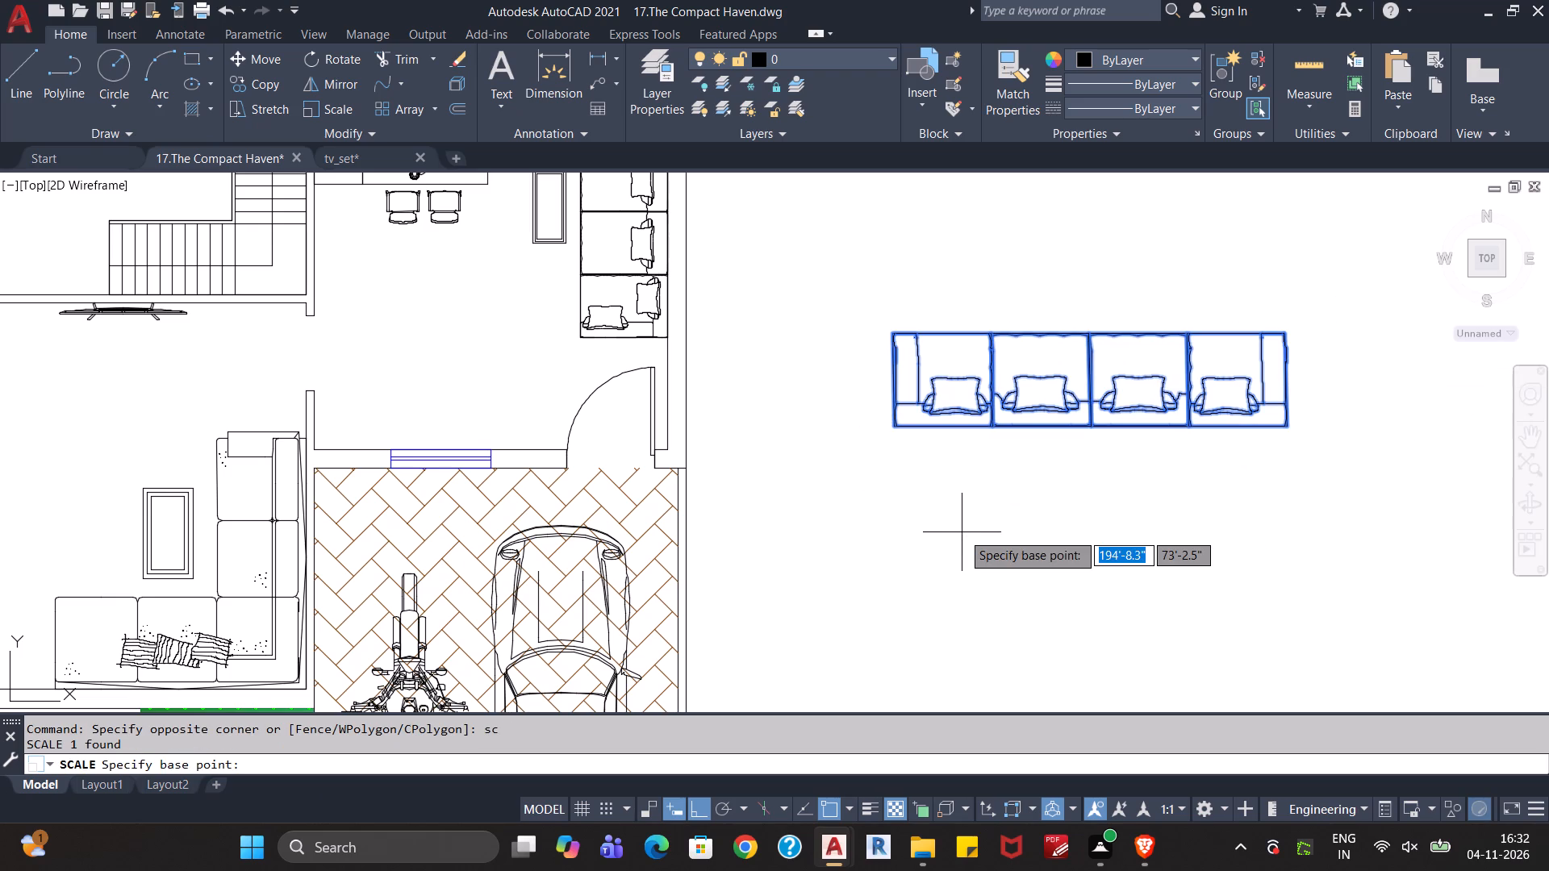
{"action": "left_click", "coordinate": [896, 430]}
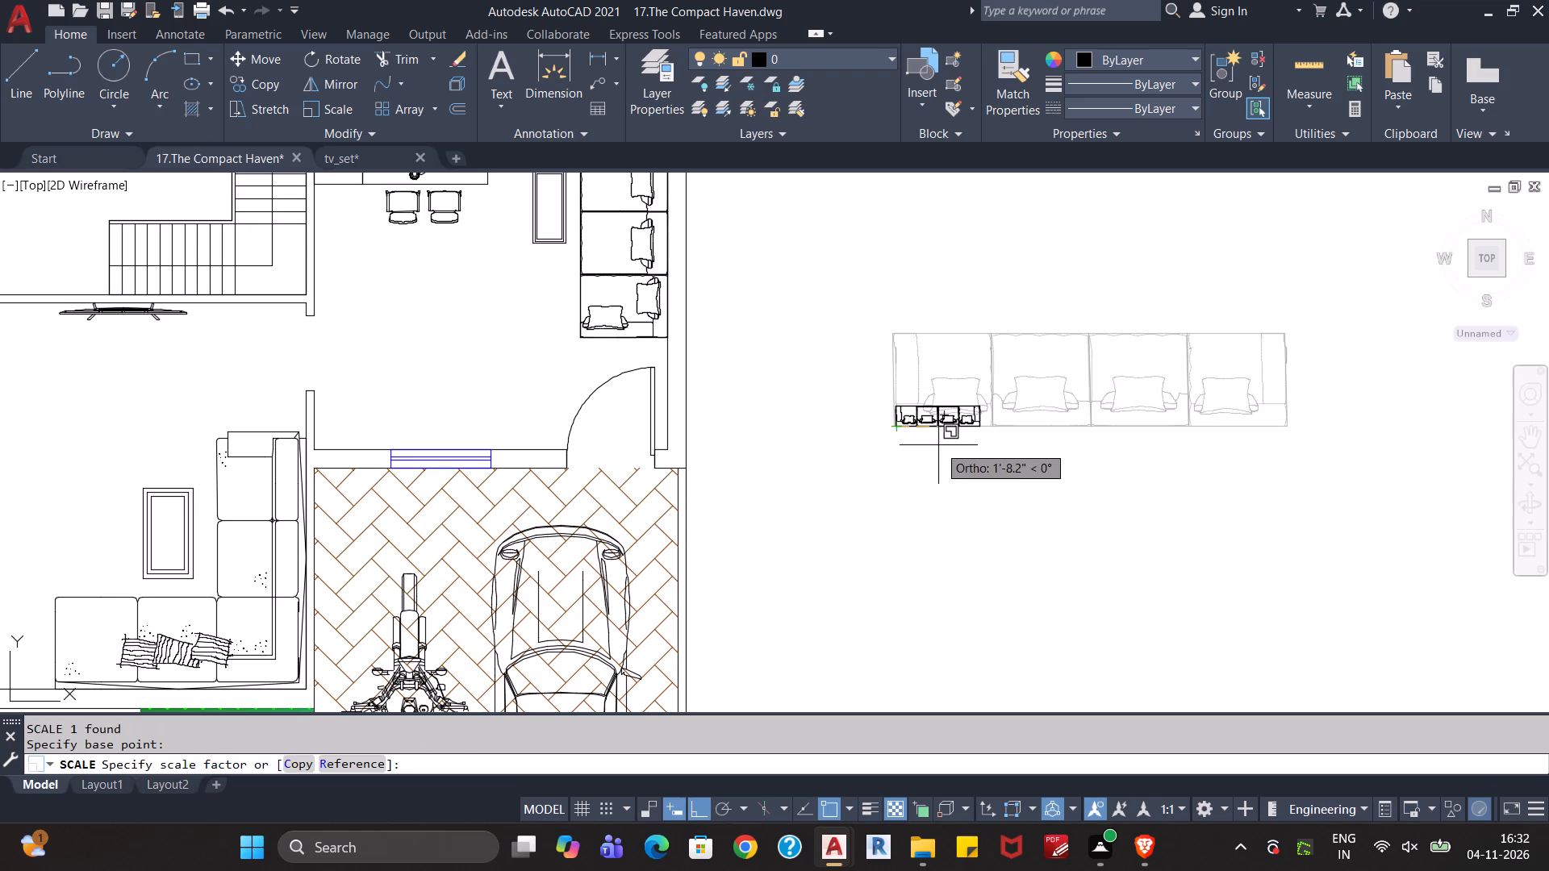
{"action": "key", "text": "r"}
{"action": "key", "text": "Return"}
{"action": "left_click", "coordinate": [895, 427]}
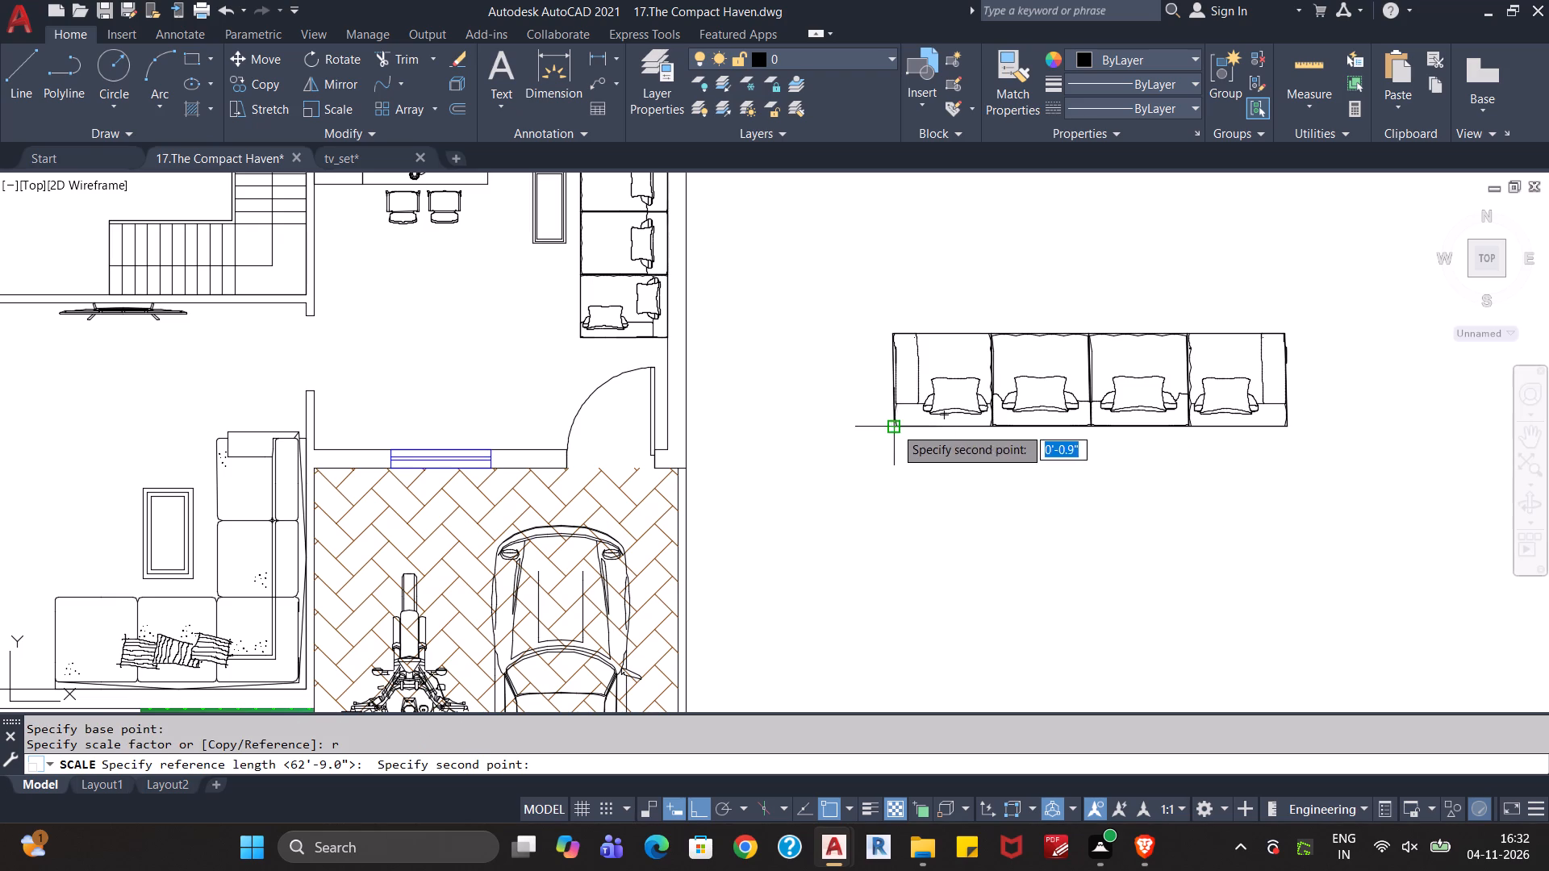
{"action": "left_click", "coordinate": [1281, 427]}
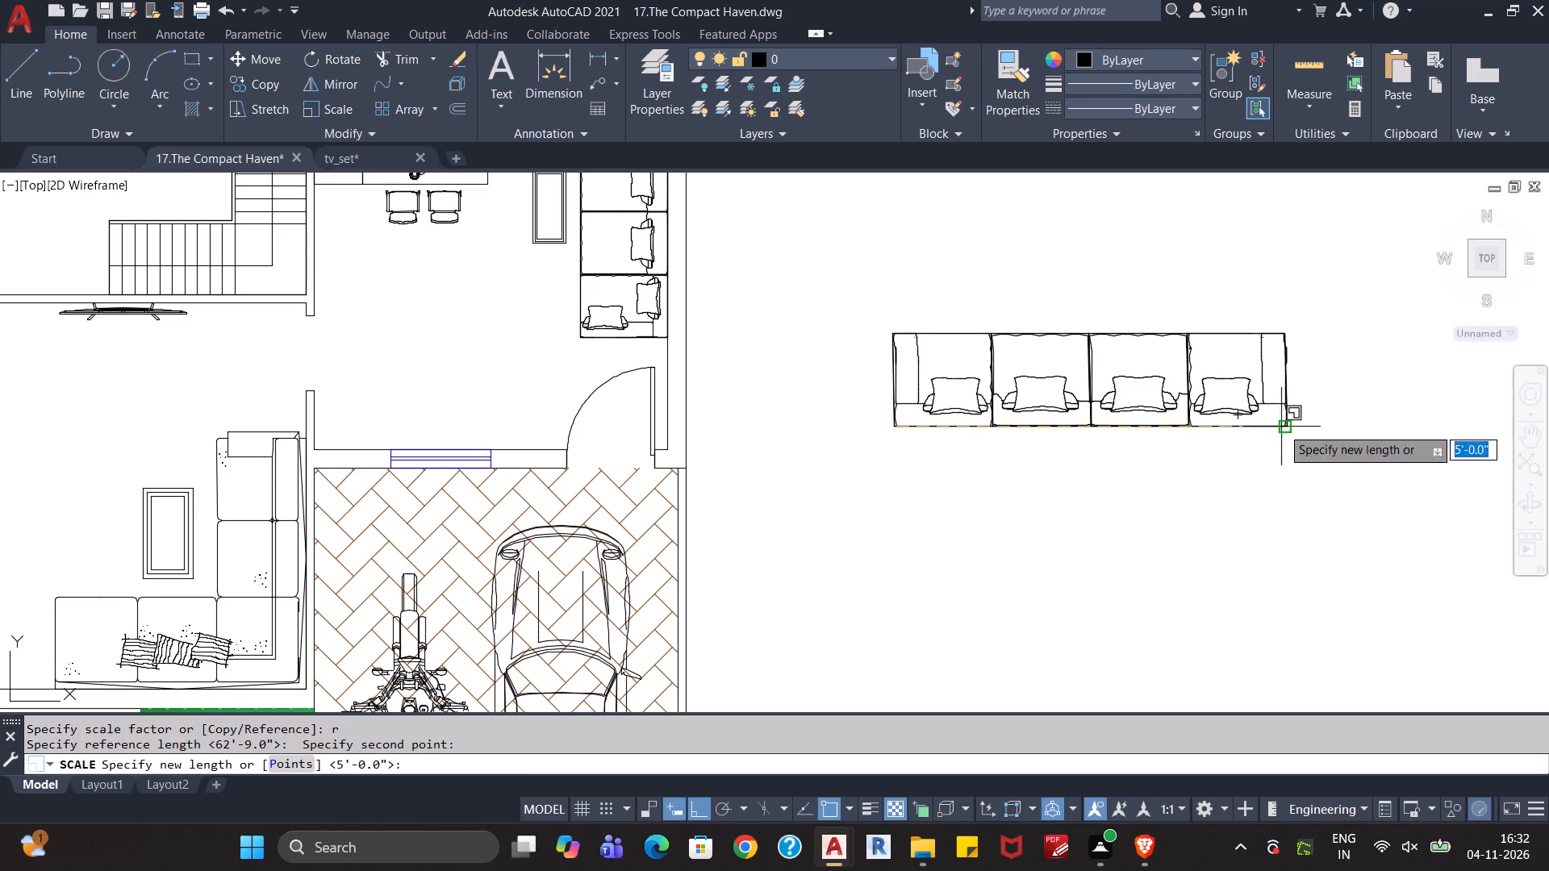
{"action": "left_click", "coordinate": [1154, 511]}
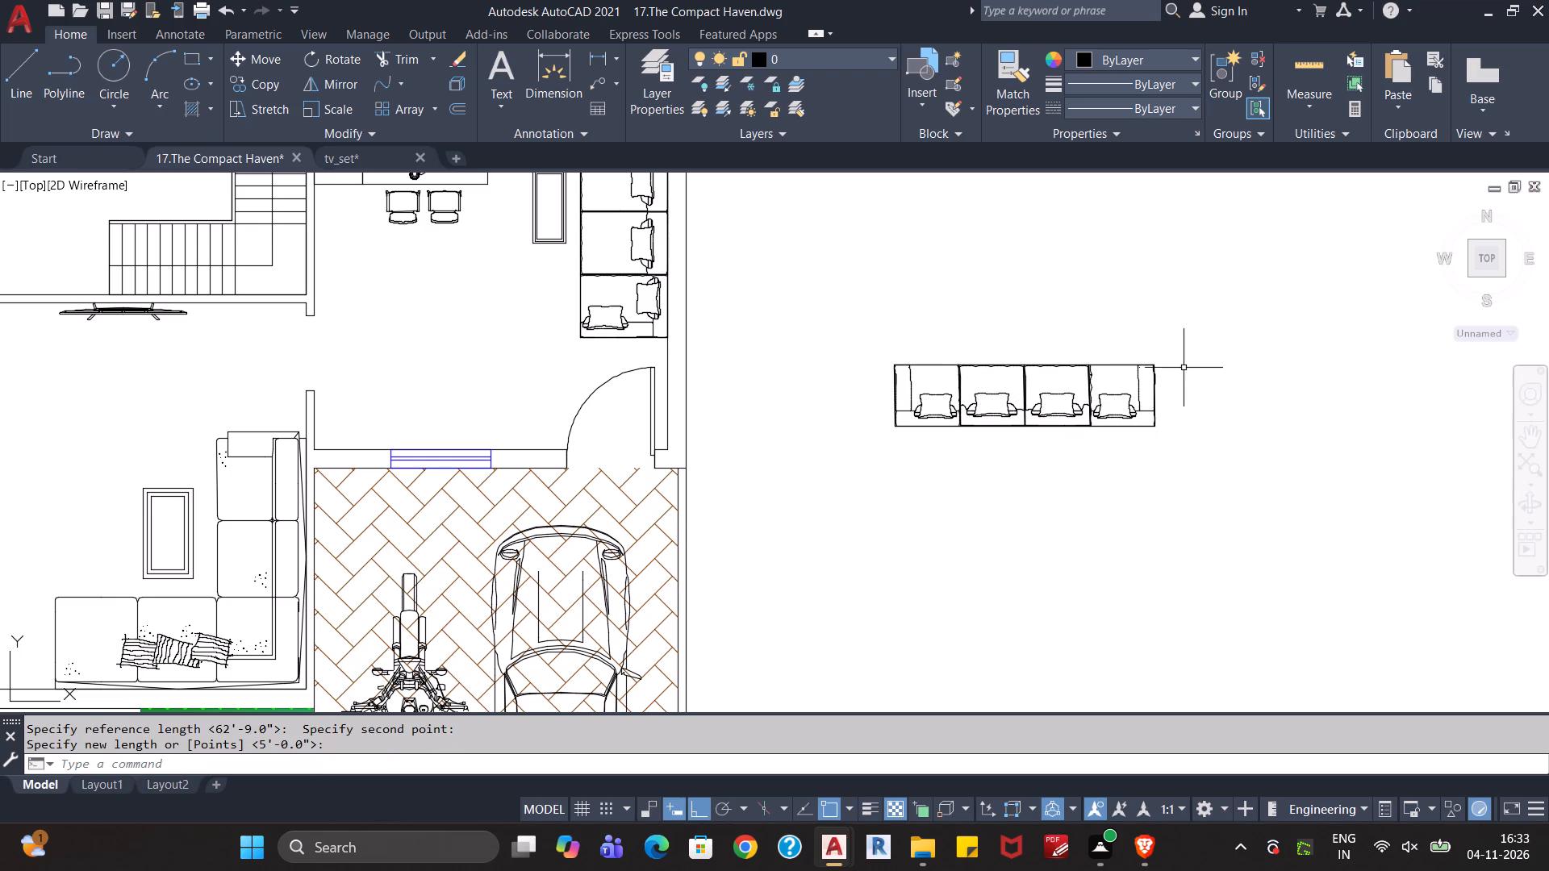
Cut the resized Sofa 1.1 block from beside the plan and paste it into the office's inner corner on the window wall.
{"action": "left_click", "coordinate": [1196, 340]}
{"action": "left_click", "coordinate": [883, 503]}
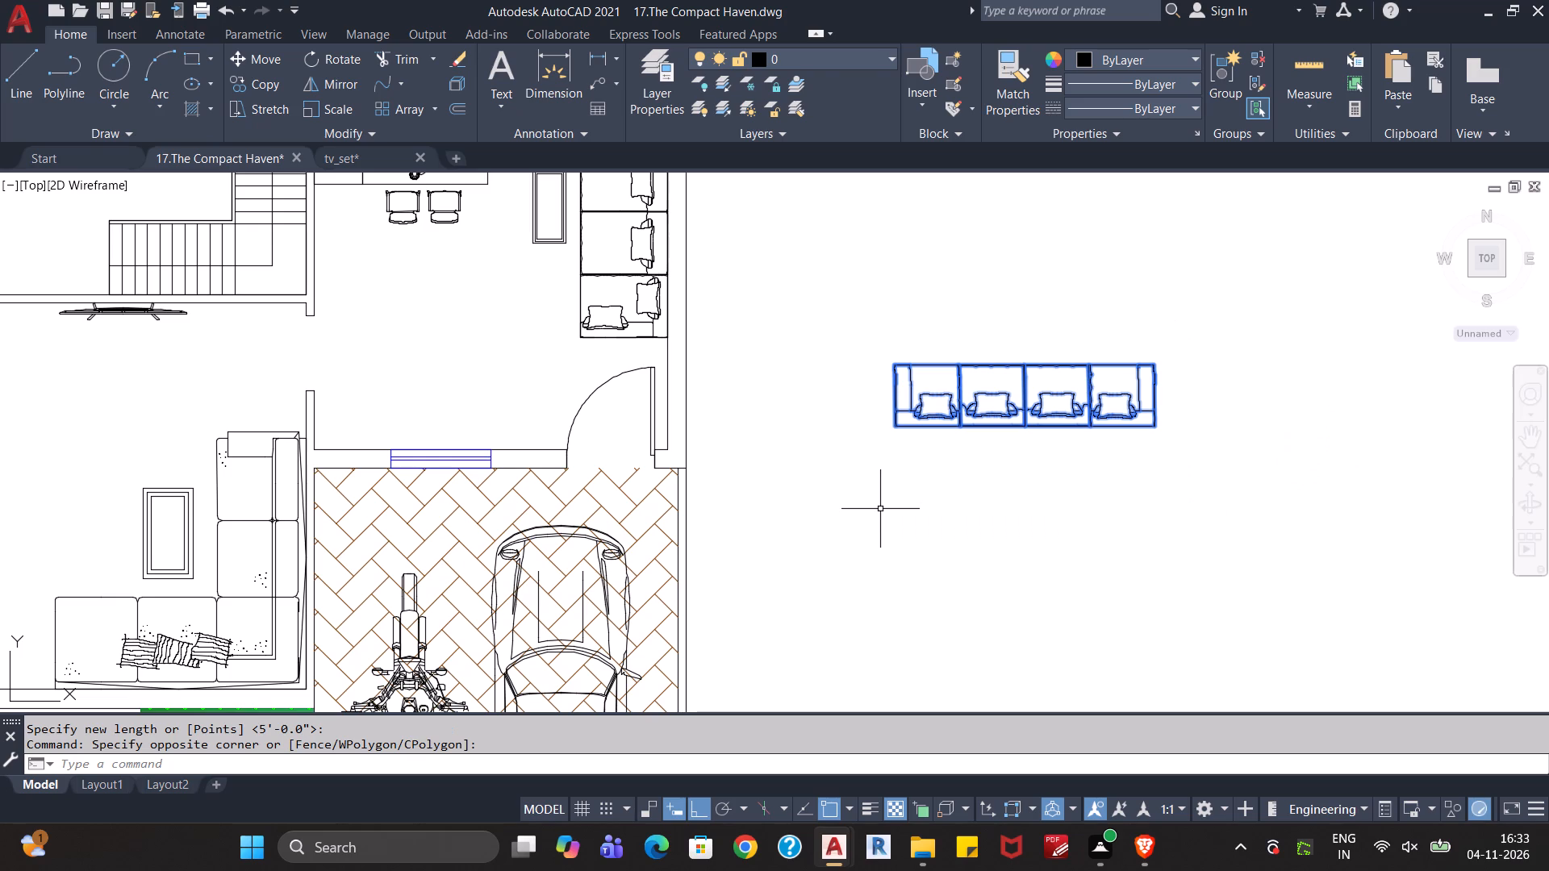
{"action": "key", "text": "ctrl+x"}
{"action": "key", "text": "ctrl+v"}
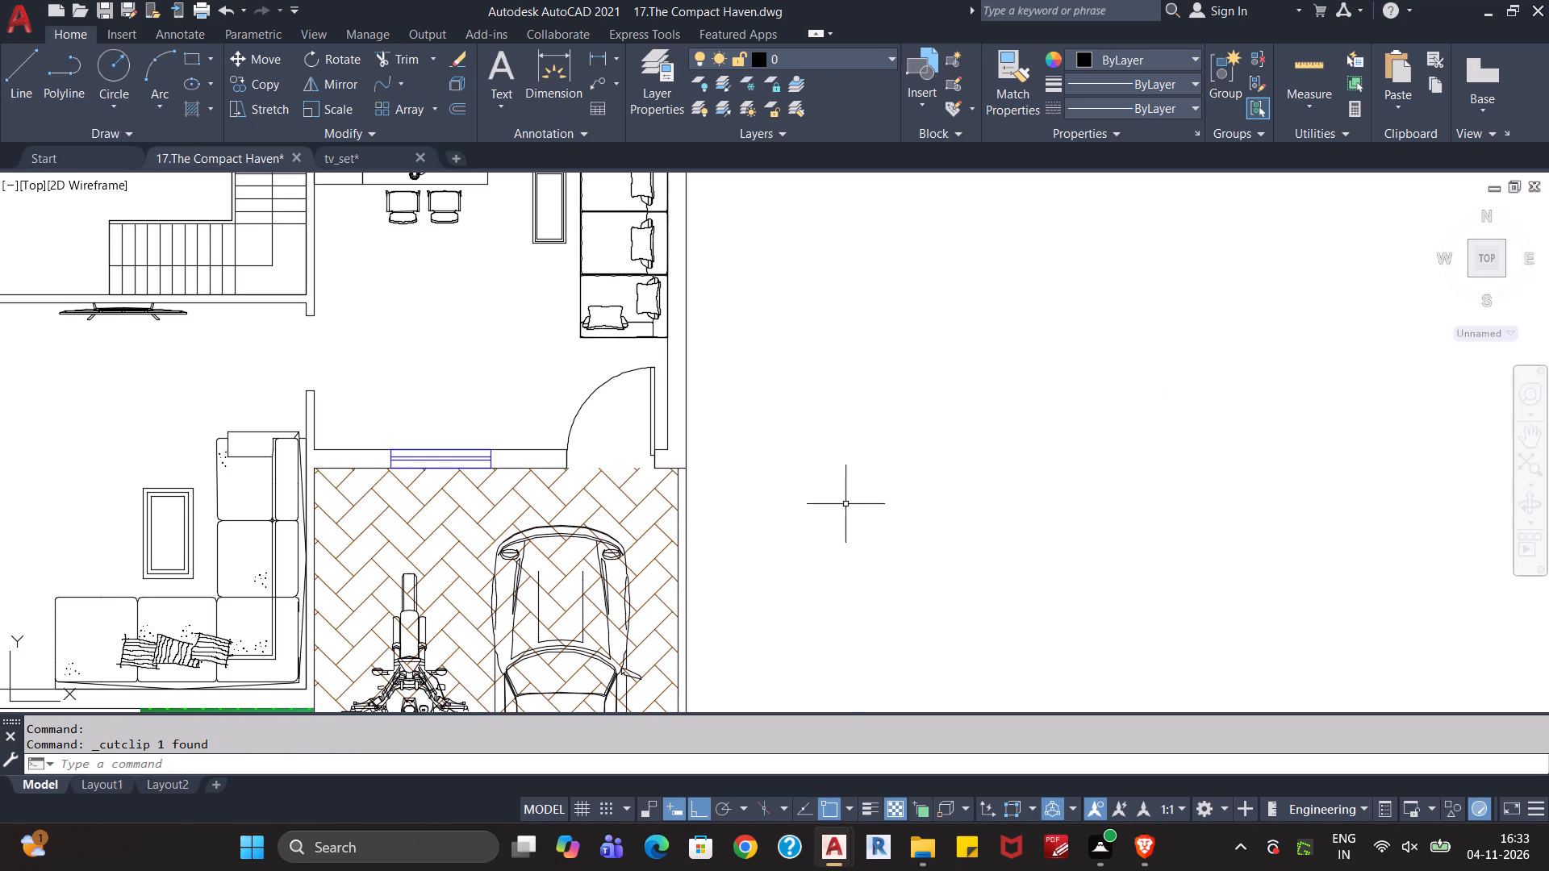
{"action": "left_click", "coordinate": [318, 447]}
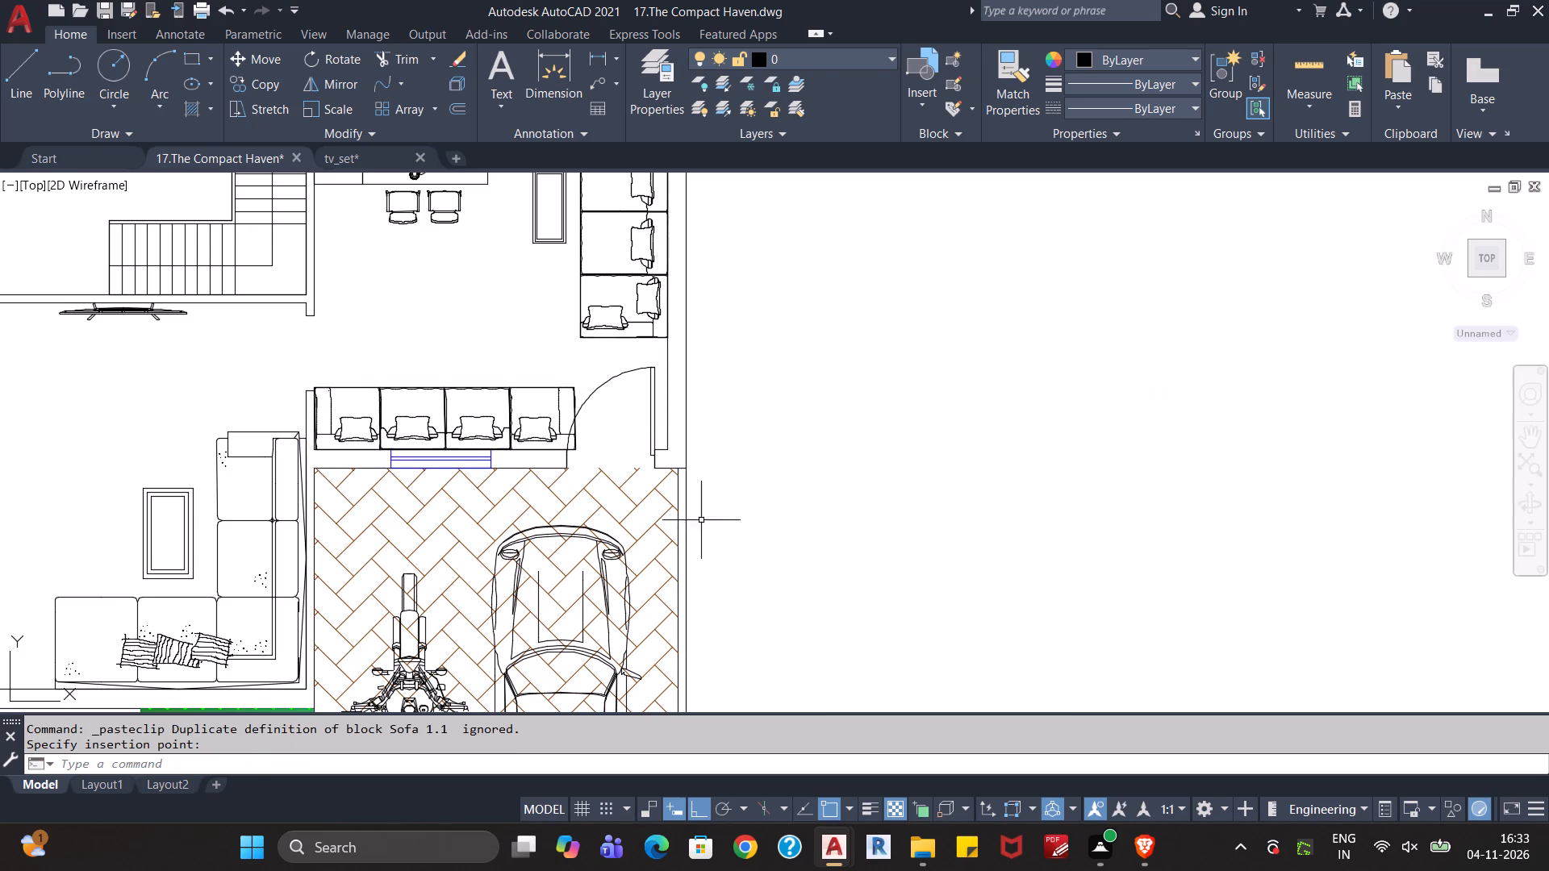
Scale the office sofa block down slightly from its back corner at the door end, so it can clear the door swing.
{"action": "scroll", "coordinate": [632, 417], "scroll_direction": "up", "scroll_amount": 1}
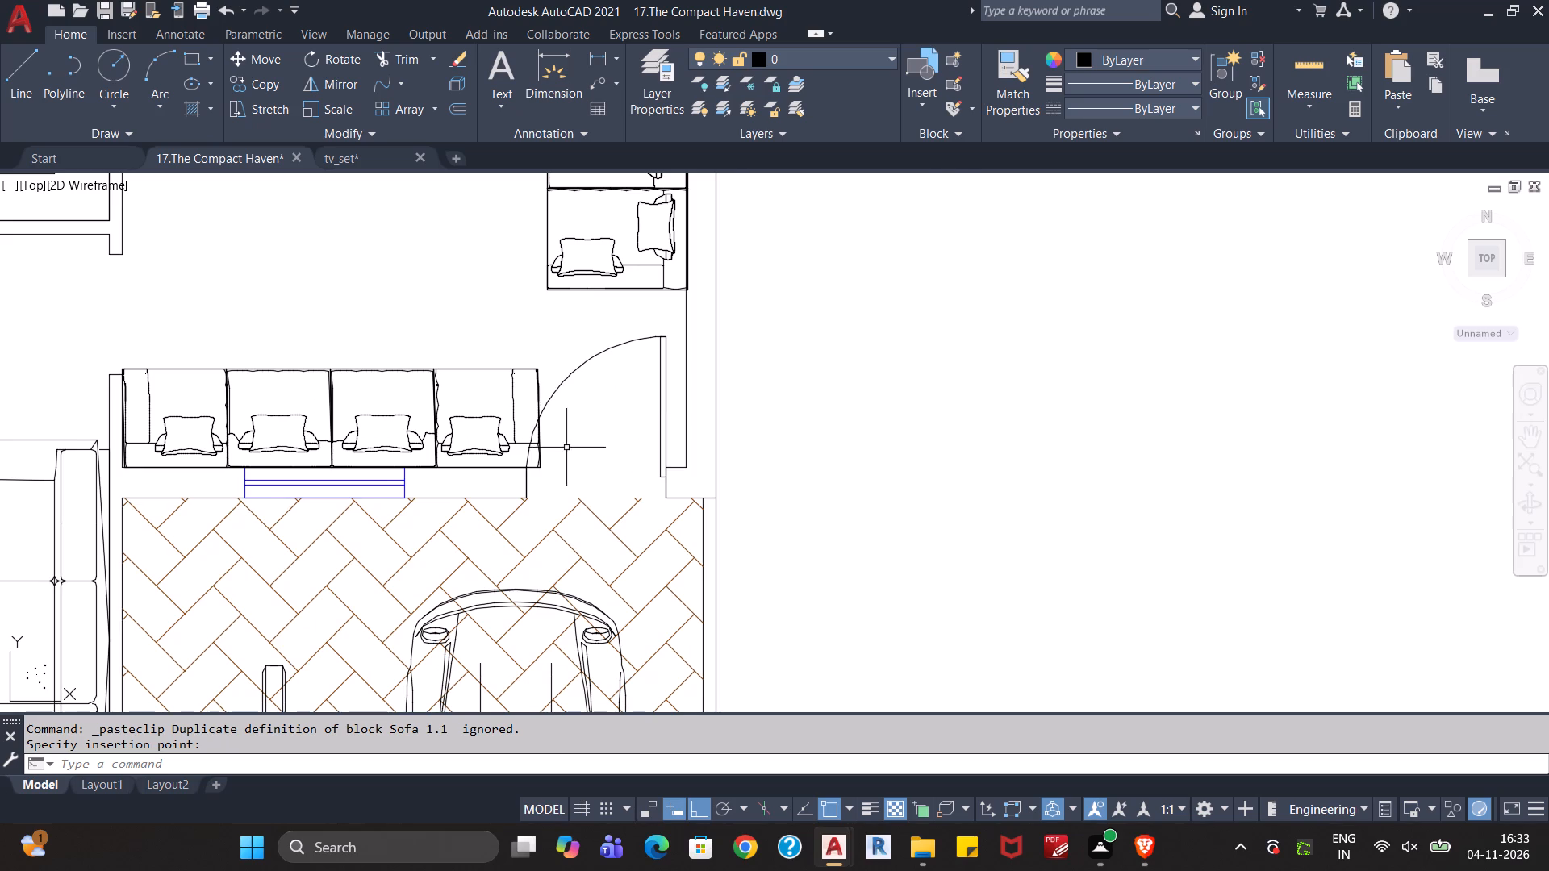
{"action": "scroll", "coordinate": [566, 448], "scroll_direction": "up", "scroll_amount": 3}
{"action": "scroll", "coordinate": [565, 448], "scroll_direction": "down", "scroll_amount": 2}
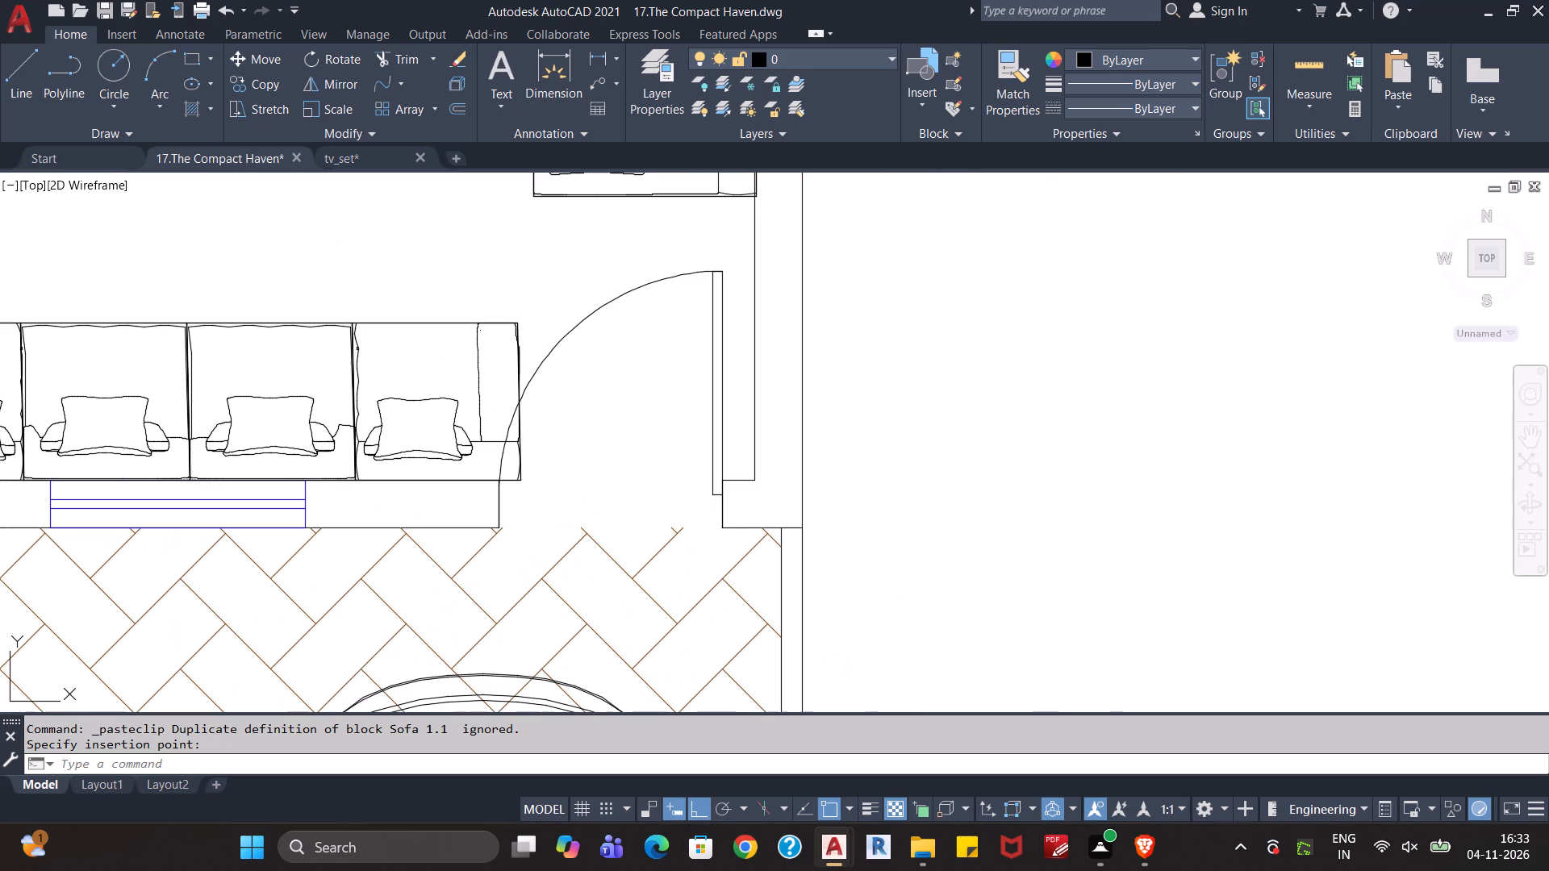
{"action": "scroll", "coordinate": [565, 448], "scroll_direction": "down", "scroll_amount": 1}
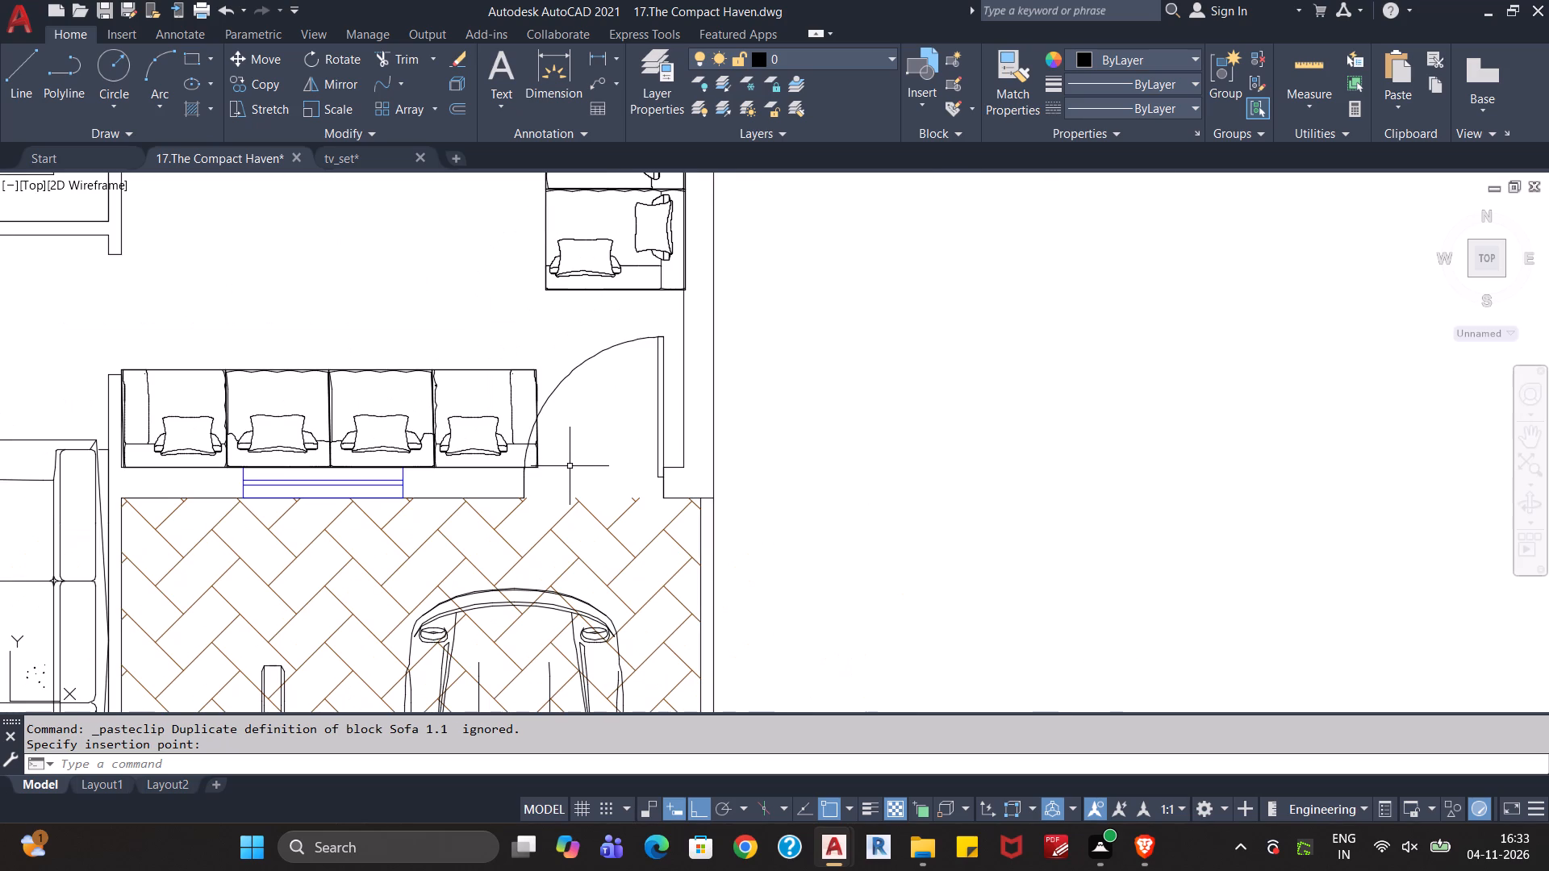
{"action": "left_click", "coordinate": [496, 371]}
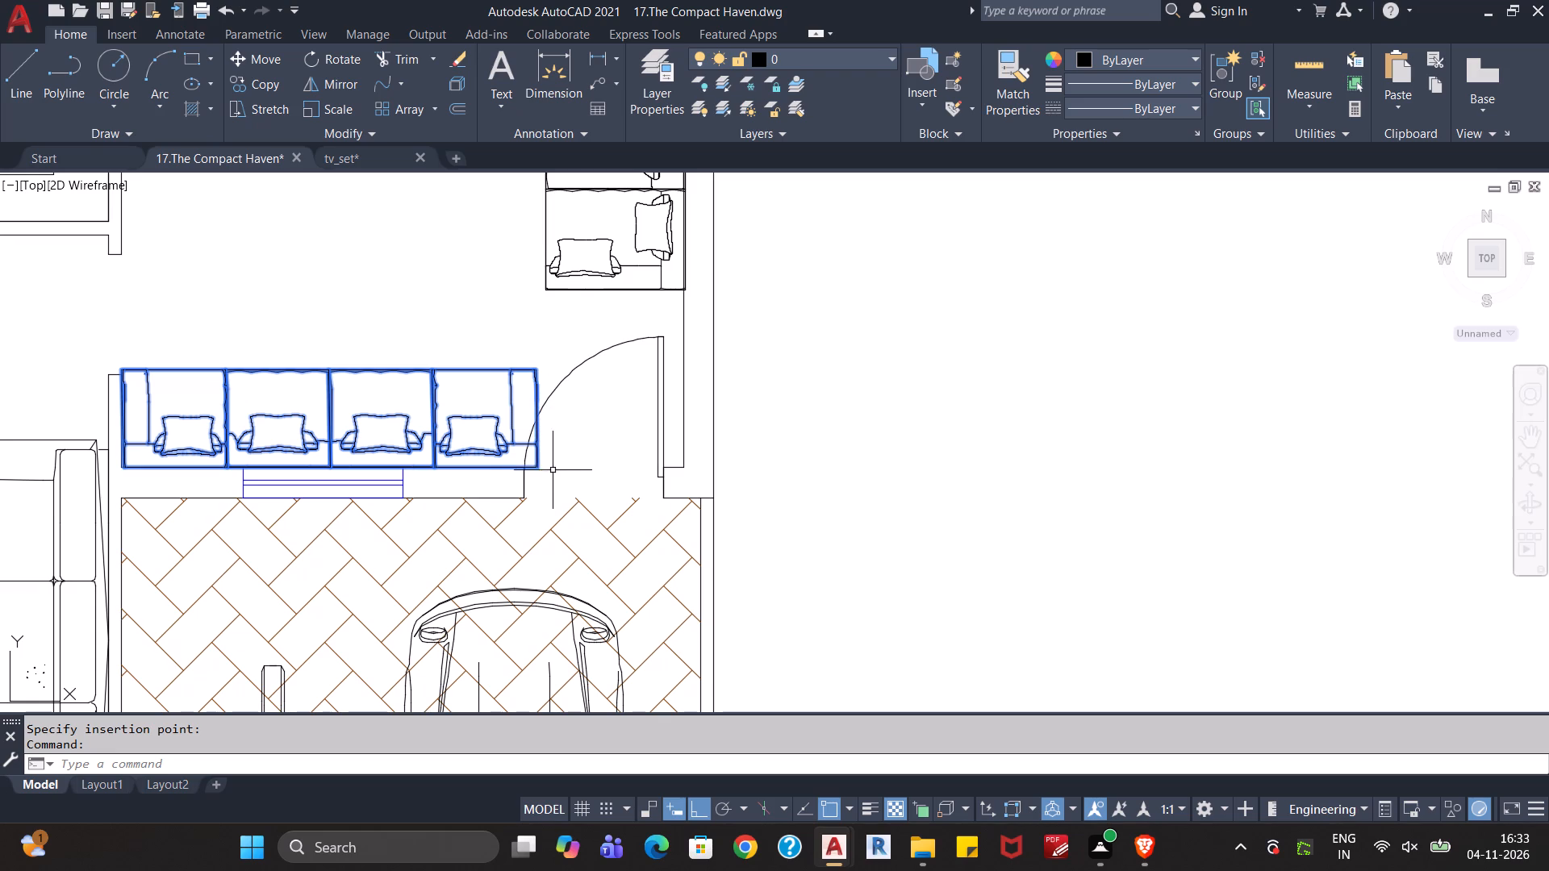
{"action": "type", "text": "sc"}
{"action": "key", "text": "Return"}
{"action": "left_click", "coordinate": [539, 465]}
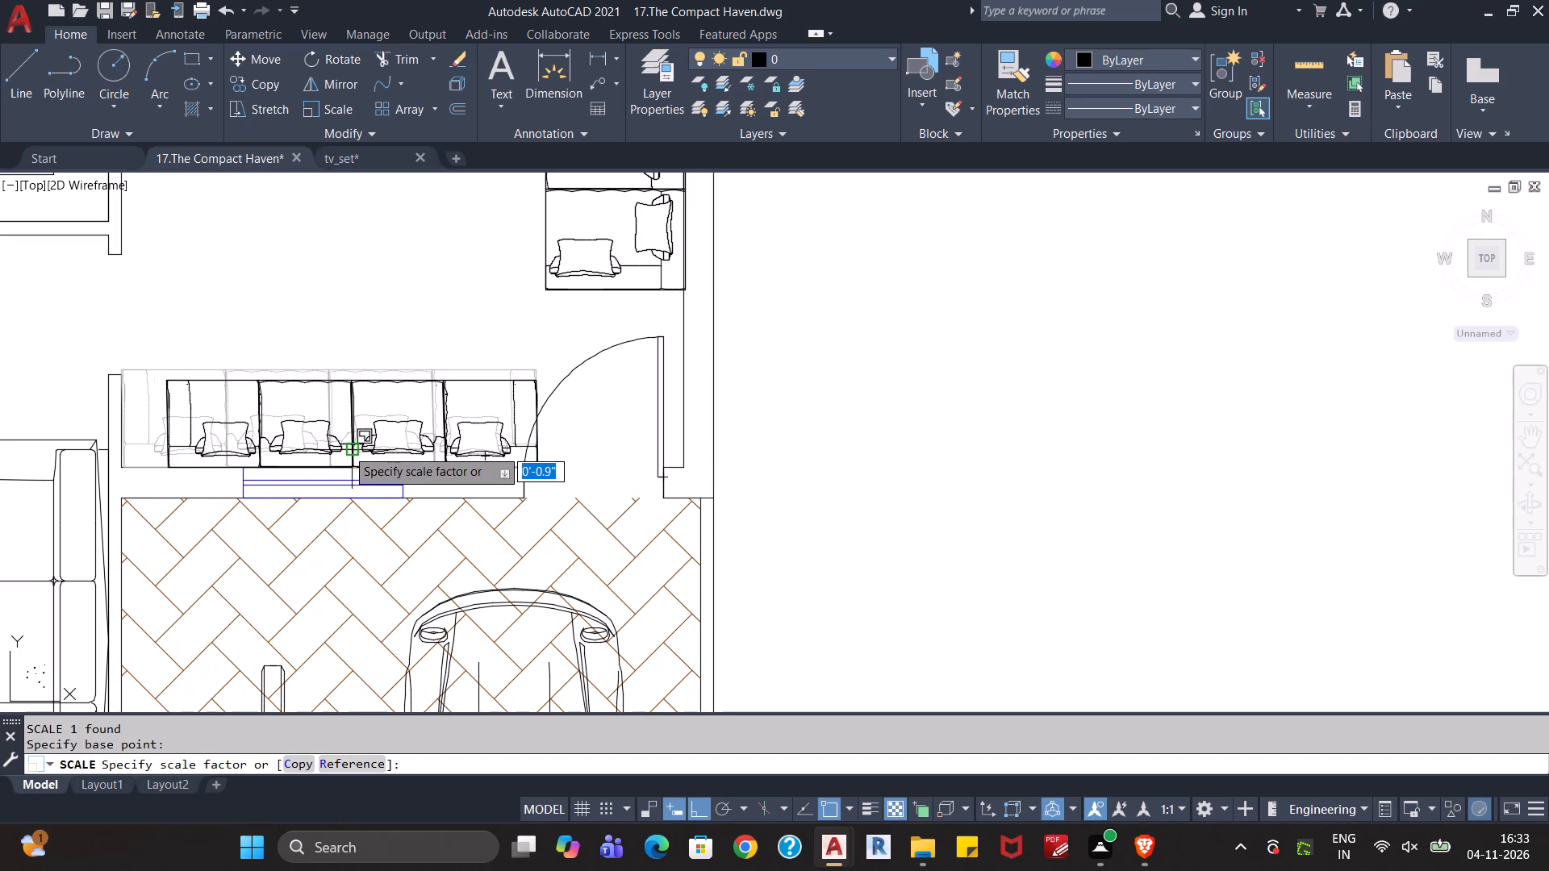
{"action": "left_click", "coordinate": [344, 448]}
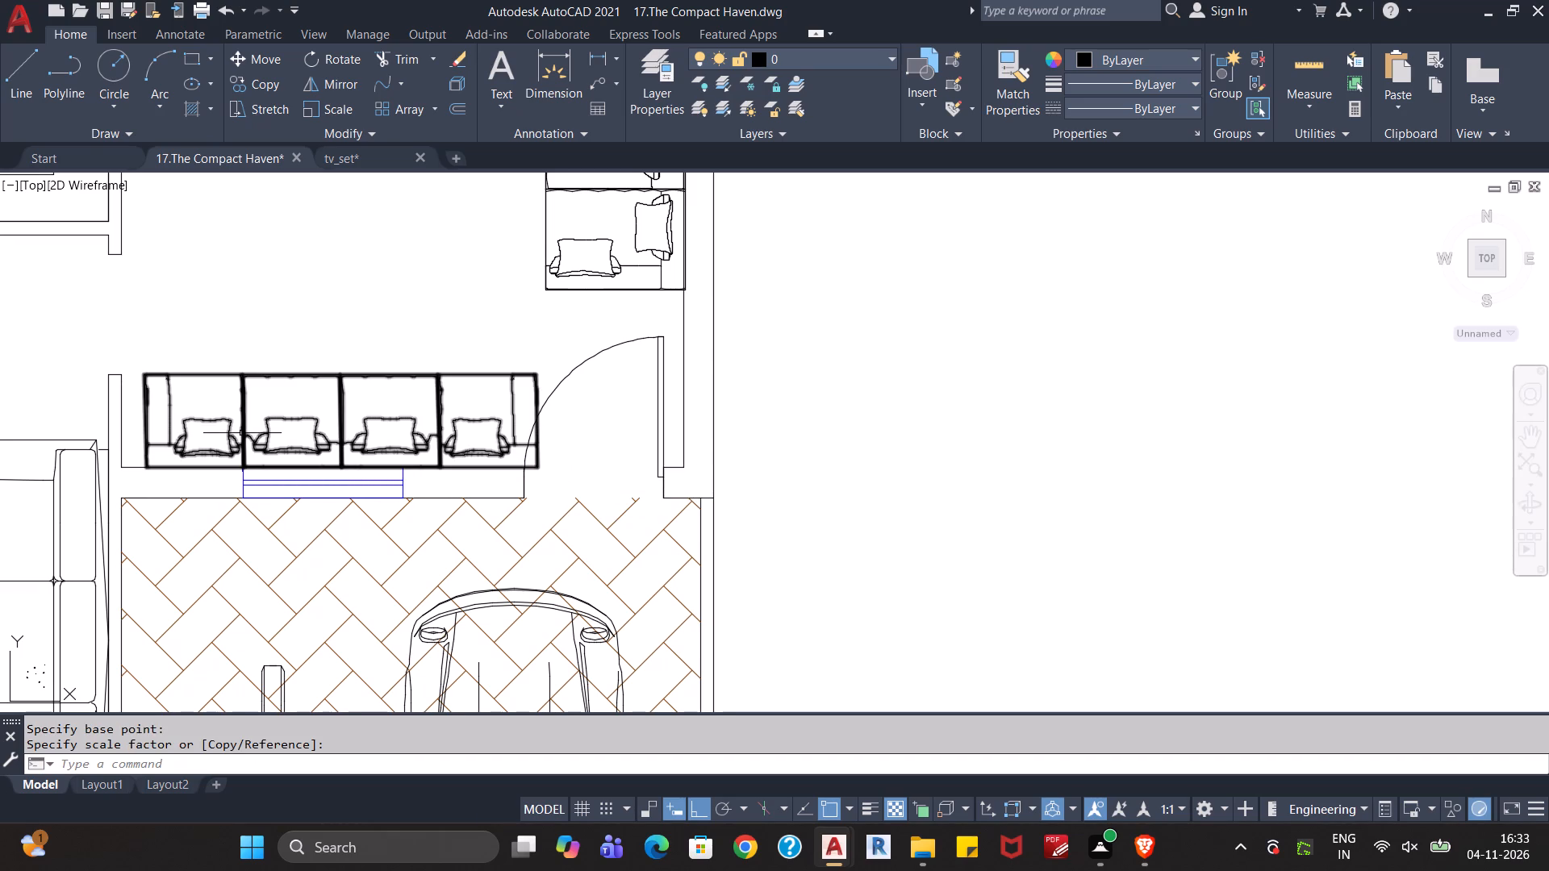
Move the scaled sofa block by its far back corner to the office's inner corner on the window wall.
{"action": "left_click", "coordinate": [241, 433]}
{"action": "key", "text": "m"}
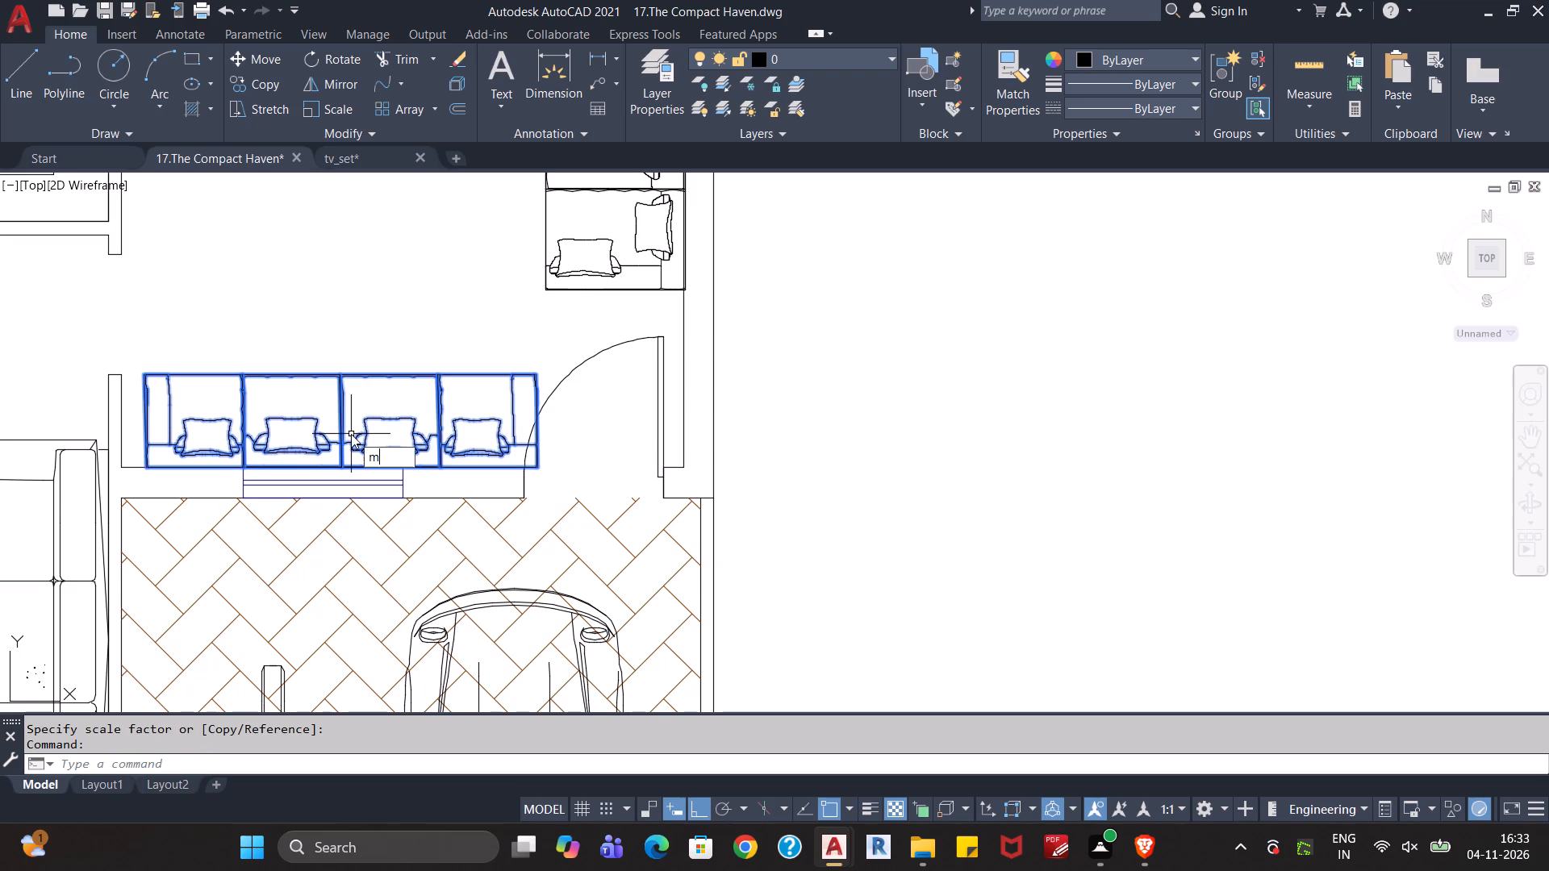
{"action": "key", "text": "Return"}
{"action": "left_click", "coordinate": [146, 466]}
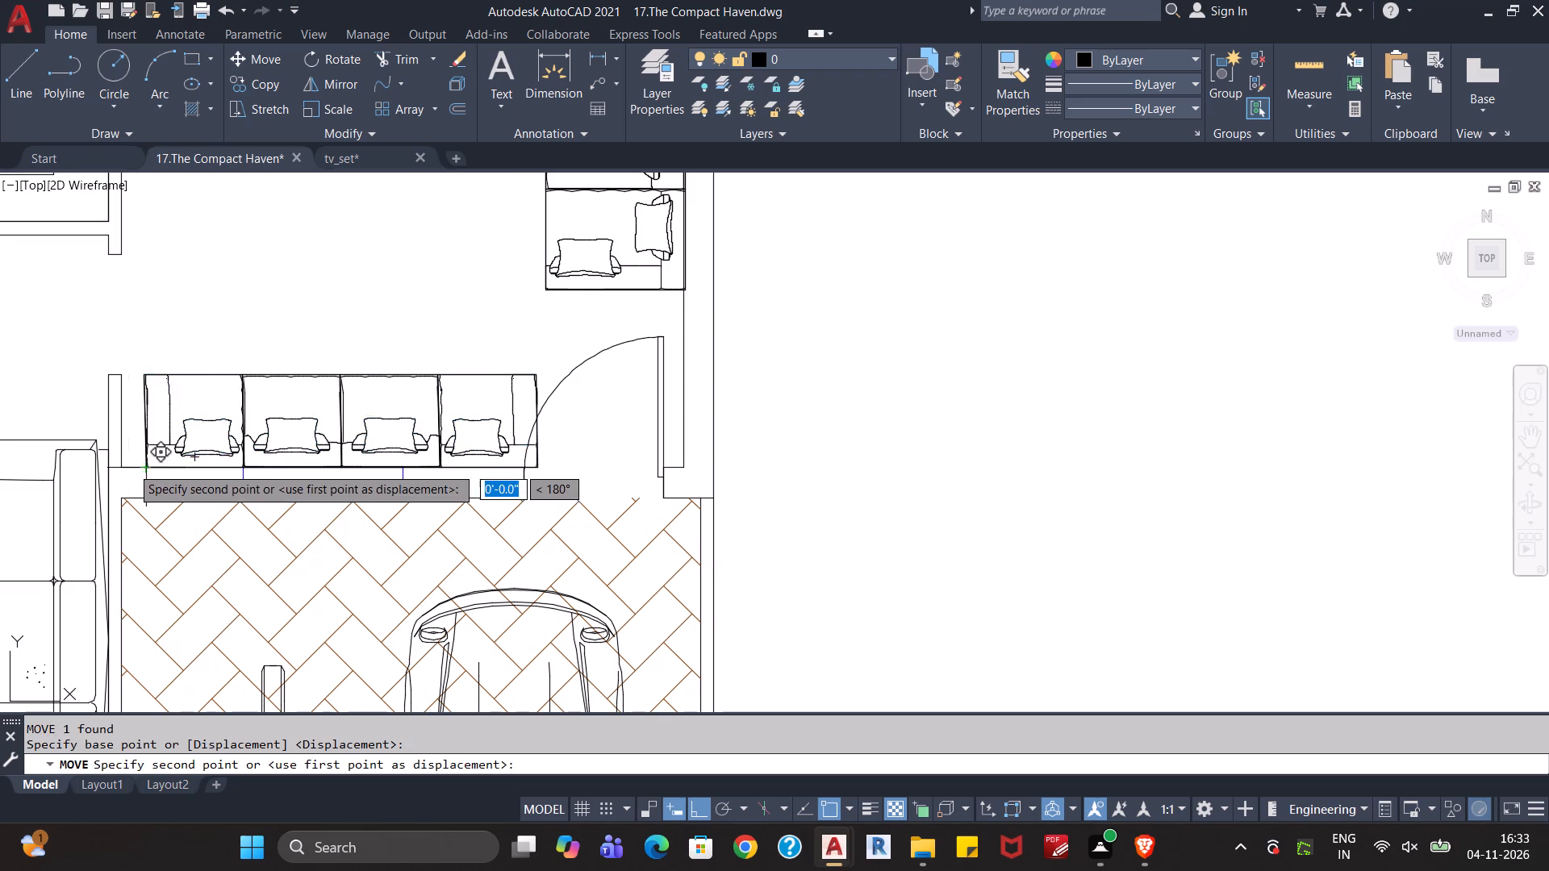
{"action": "left_click", "coordinate": [127, 466]}
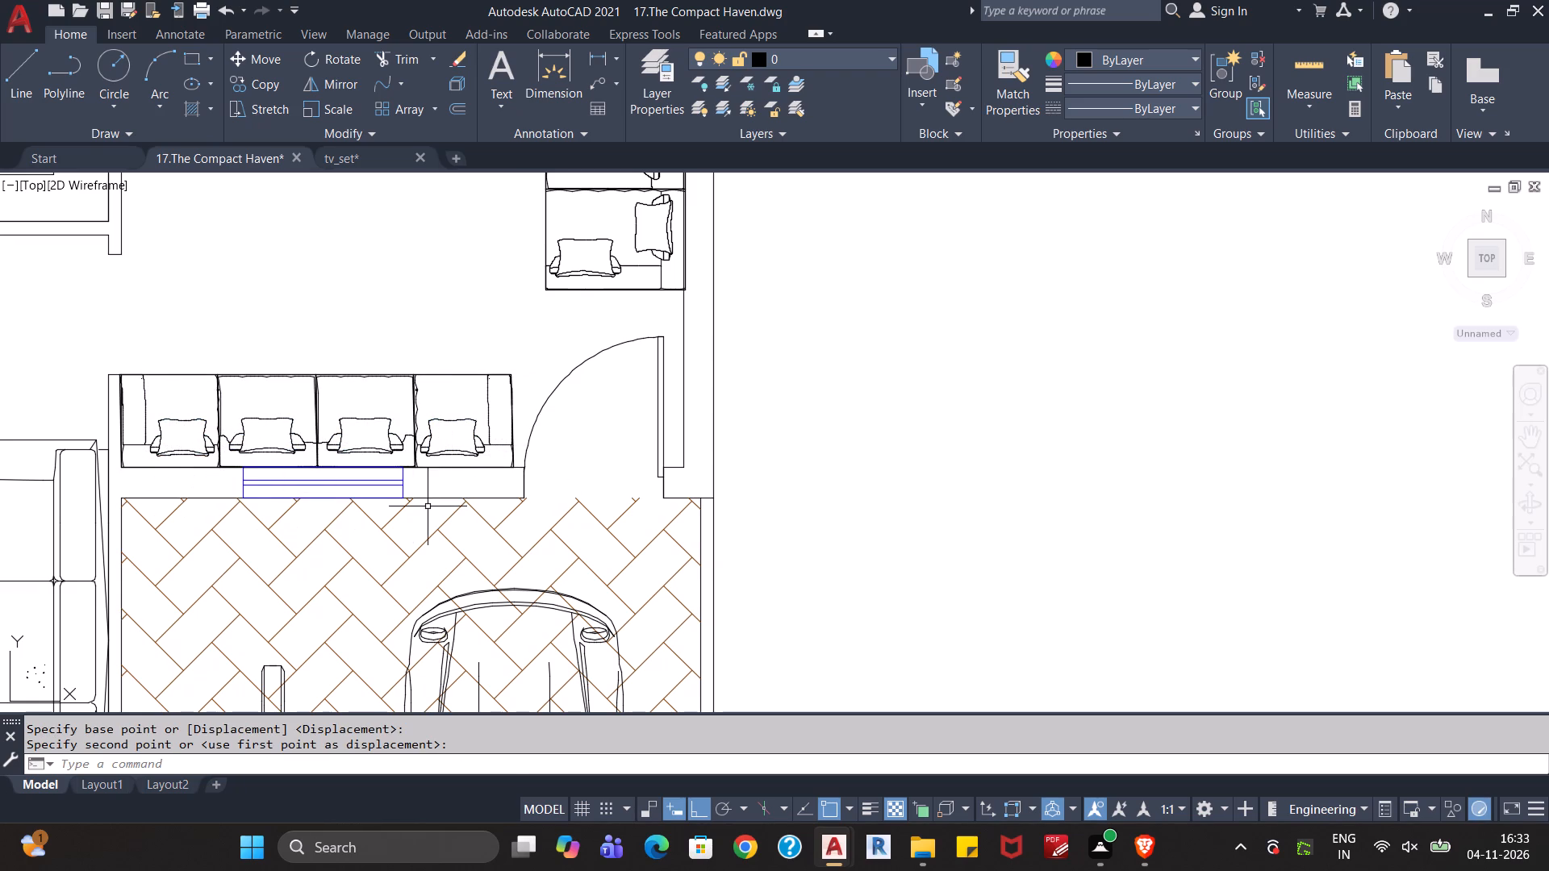
{"action": "key", "text": "Escape"}
{"action": "key", "text": "Escape"}
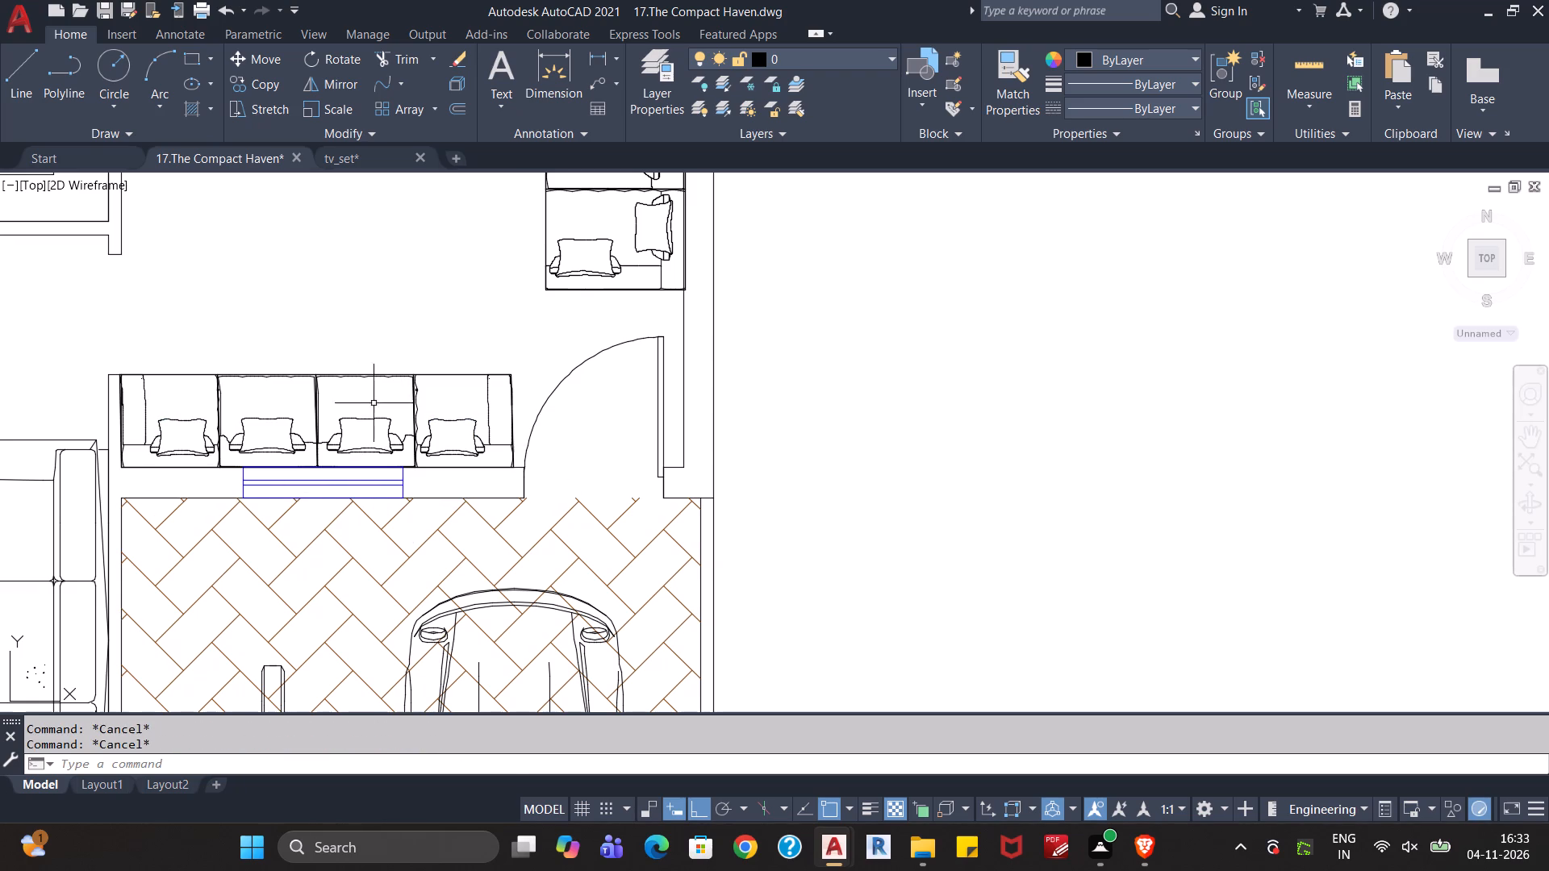
Nudge the sofa block slightly along the window wall toward the door, using the middle of its back edge as base point.
{"action": "left_click", "coordinate": [322, 415]}
{"action": "left_click", "coordinate": [265, 433]}
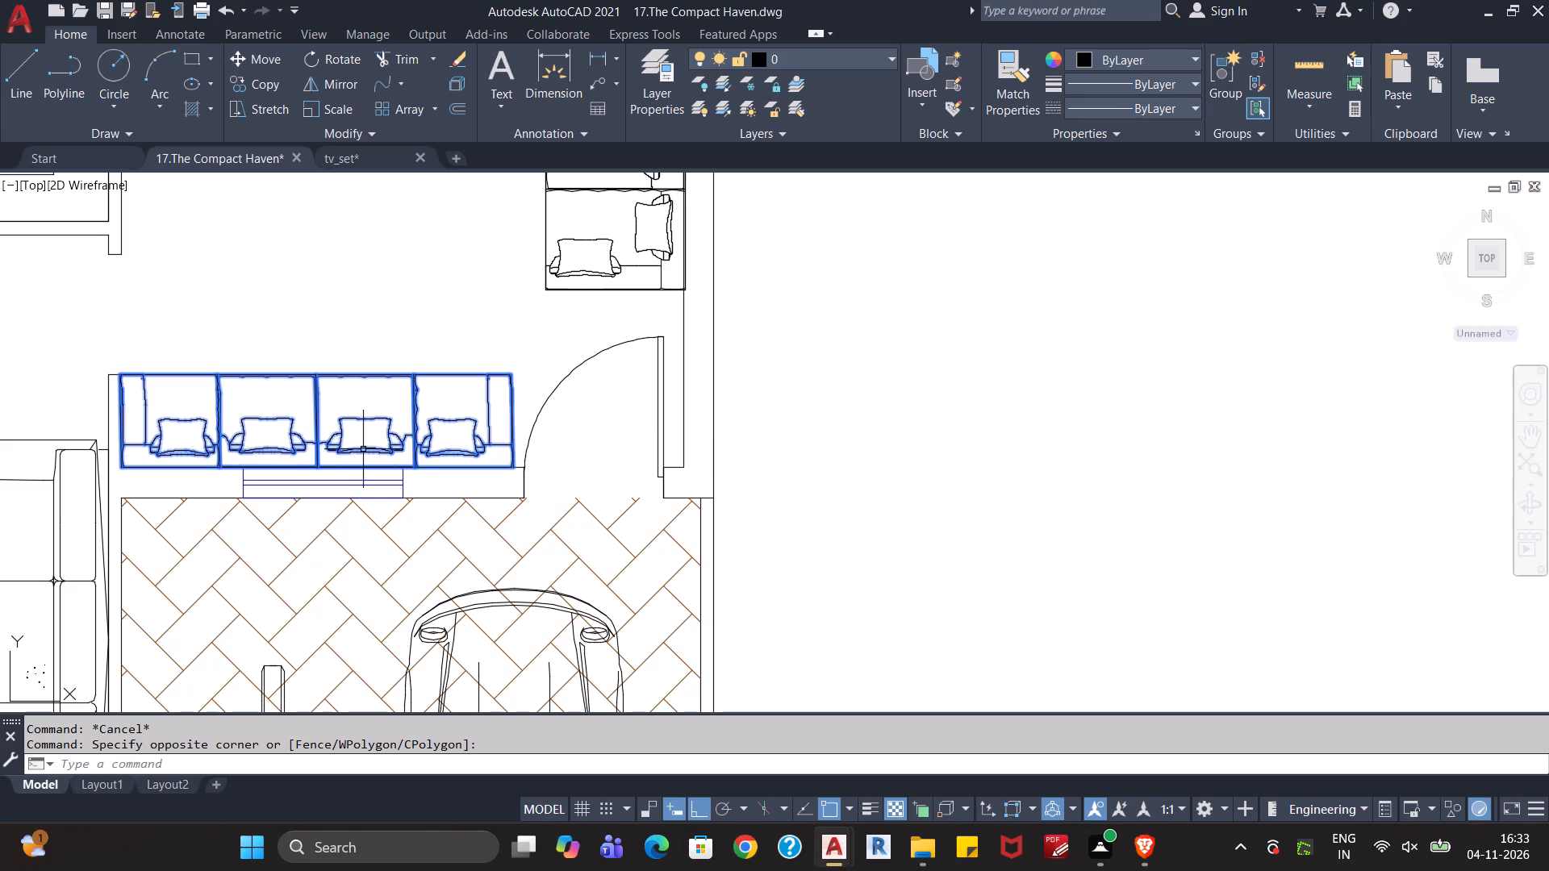
{"action": "key", "text": "m"}
{"action": "key", "text": "Return"}
{"action": "scroll", "coordinate": [315, 463], "scroll_direction": "up", "scroll_amount": 2}
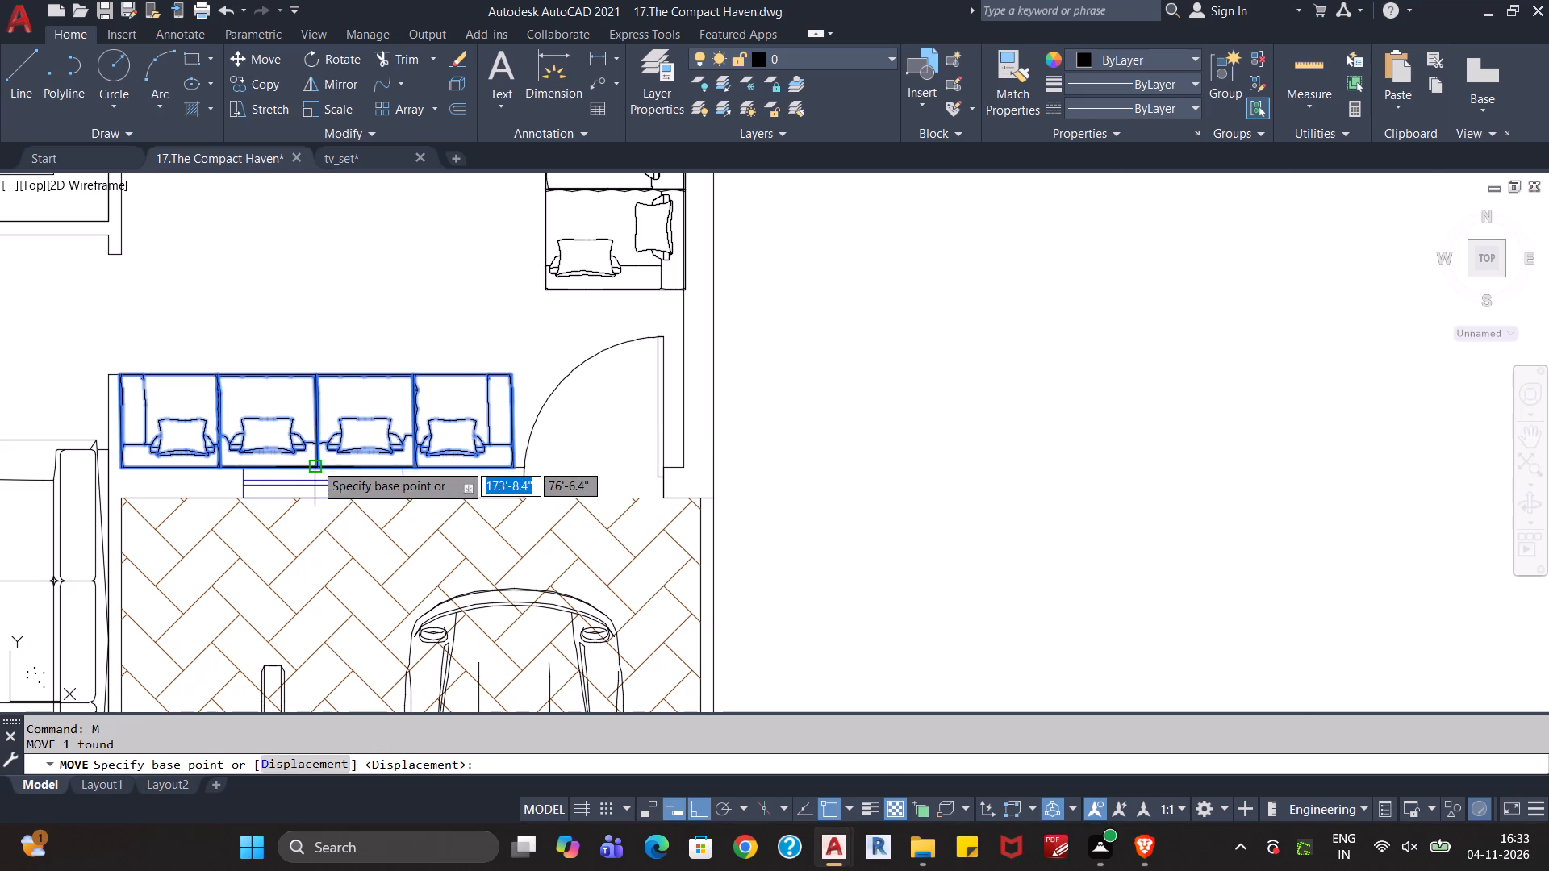
{"action": "scroll", "coordinate": [315, 463], "scroll_direction": "up", "scroll_amount": 2}
{"action": "left_click", "coordinate": [315, 504]}
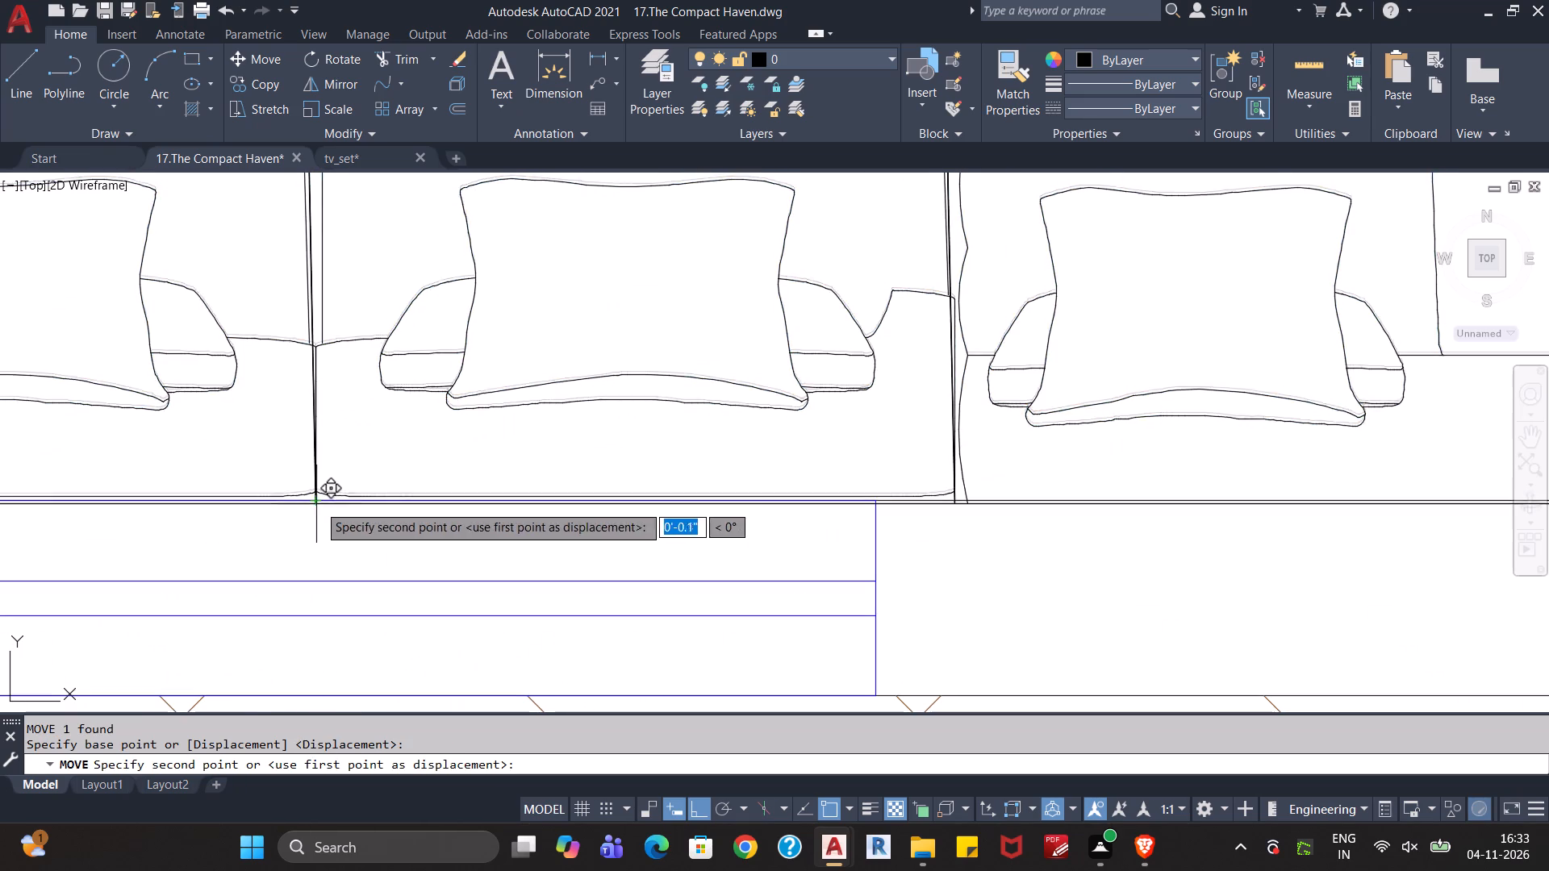
{"action": "left_click", "coordinate": [328, 505]}
{"action": "scroll", "coordinate": [328, 511], "scroll_direction": "down", "scroll_amount": 3}
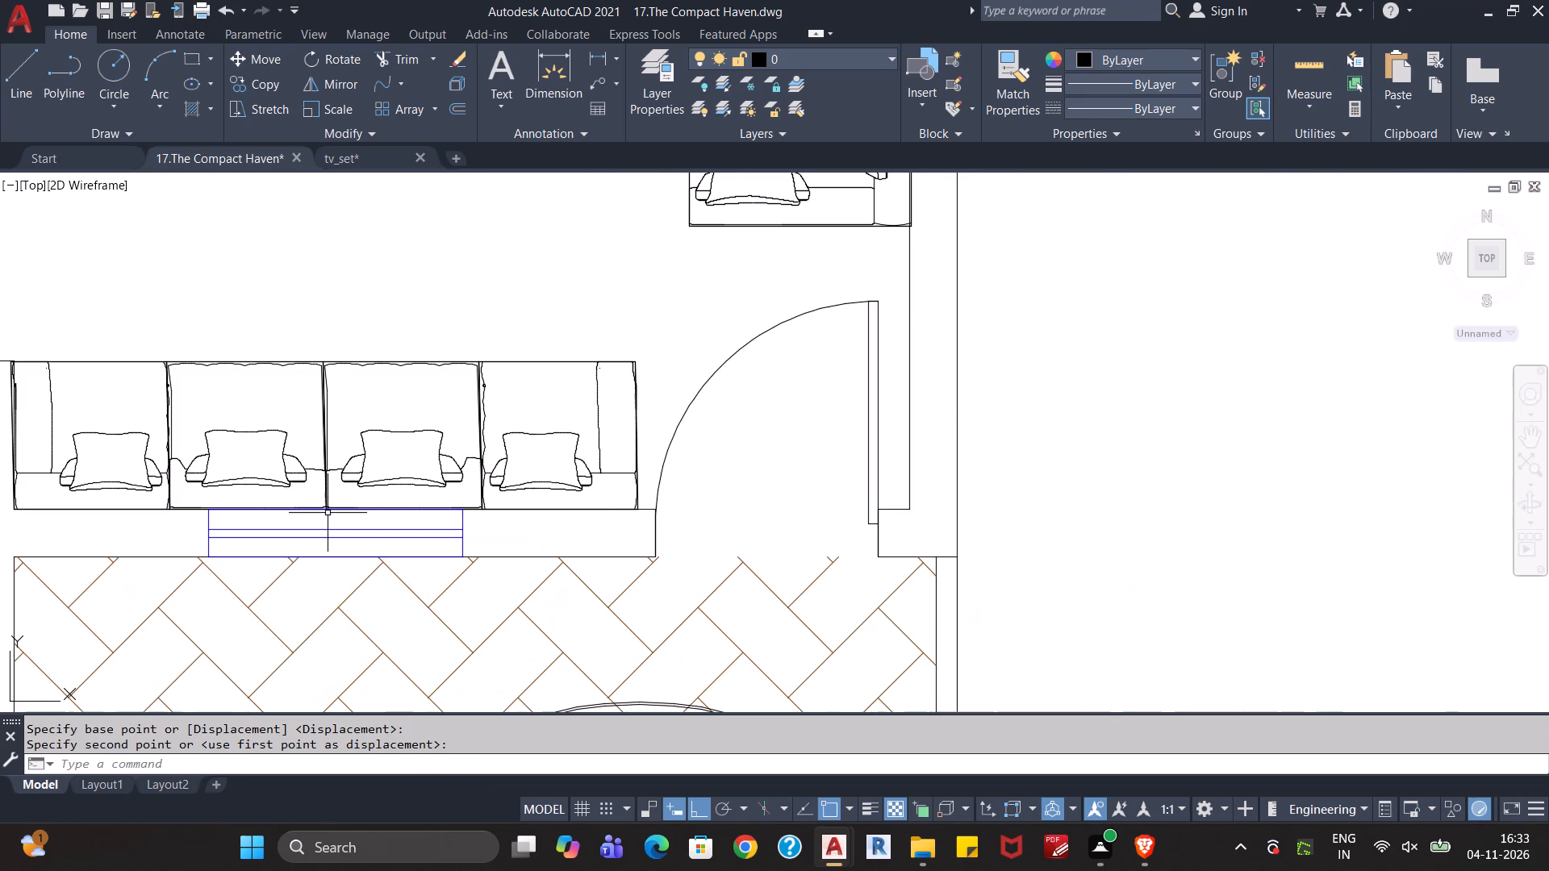
Nudge the sofa block again by the middle of its back edge, slightly toward the door.
{"action": "left_click", "coordinate": [342, 472]}
{"action": "left_click", "coordinate": [318, 486]}
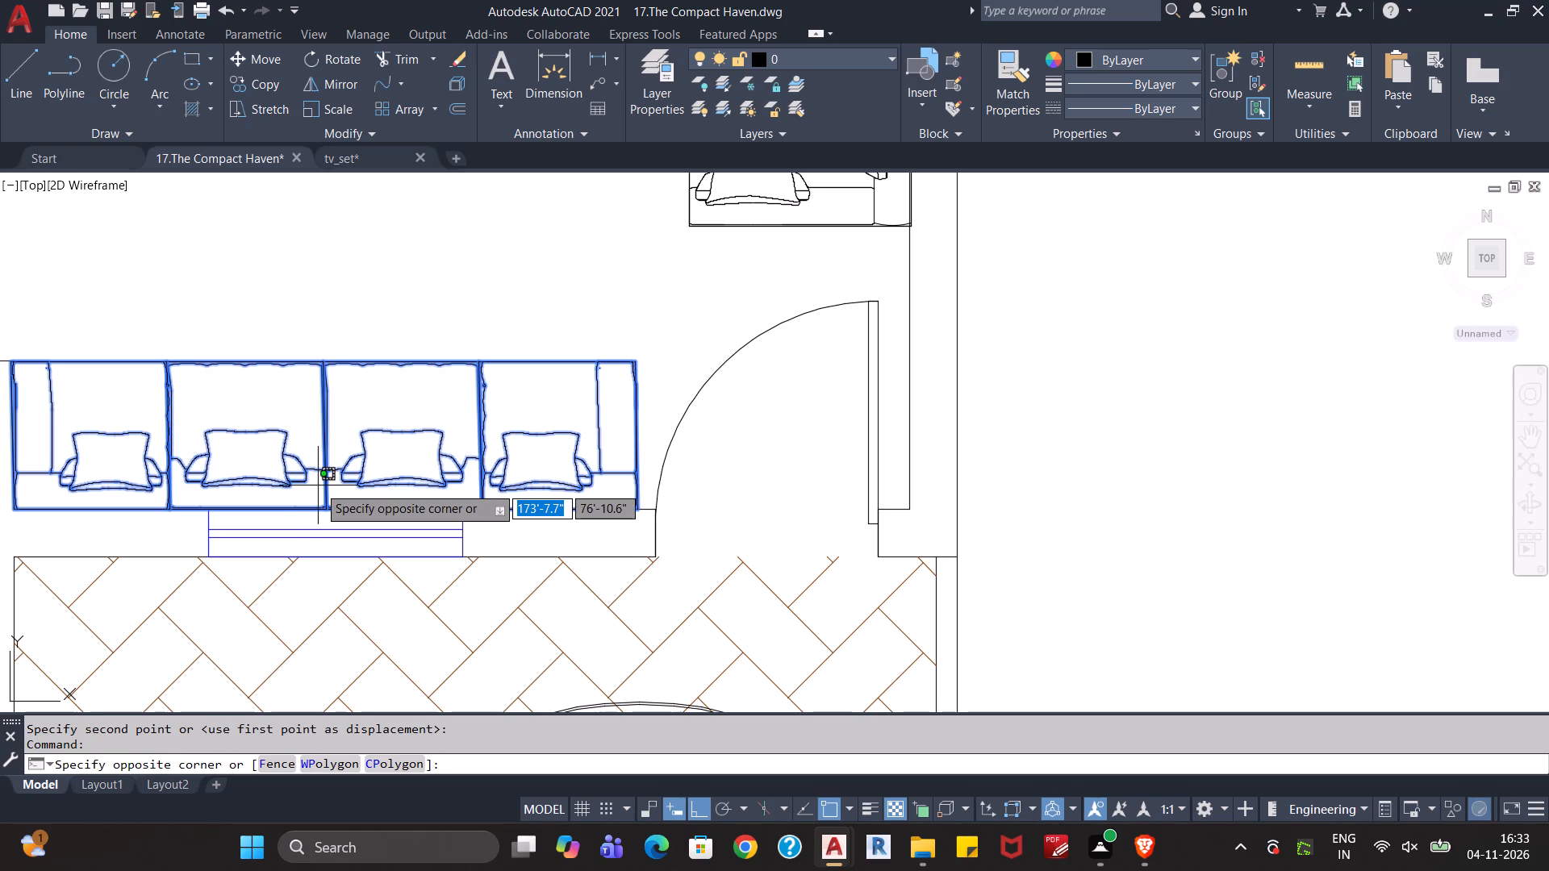
{"action": "left_click", "coordinate": [474, 393]}
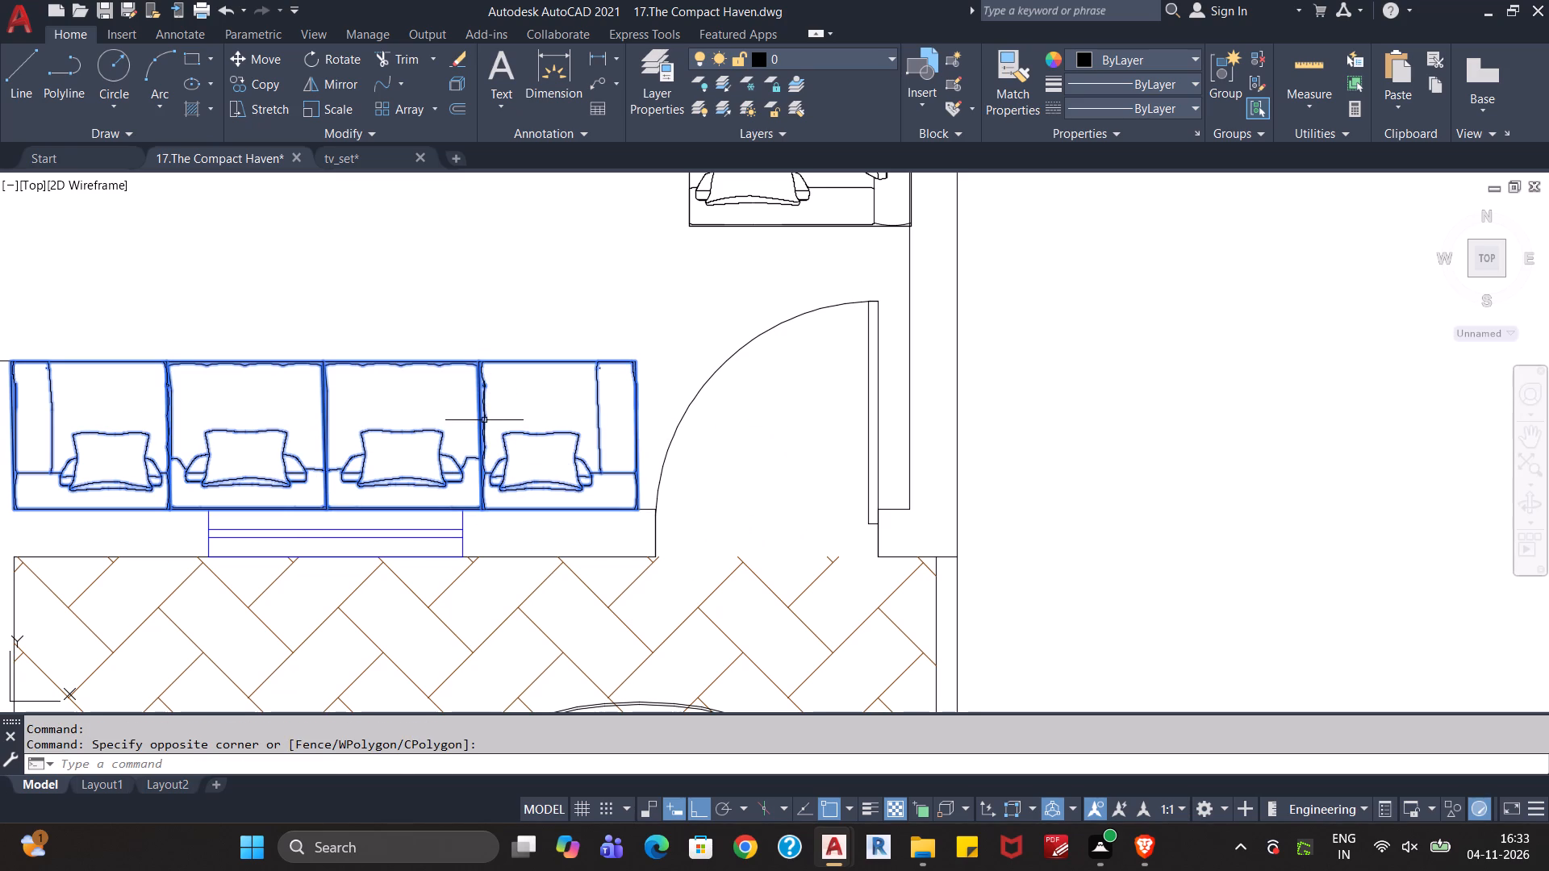
{"action": "key", "text": "m"}
{"action": "key", "text": "Return"}
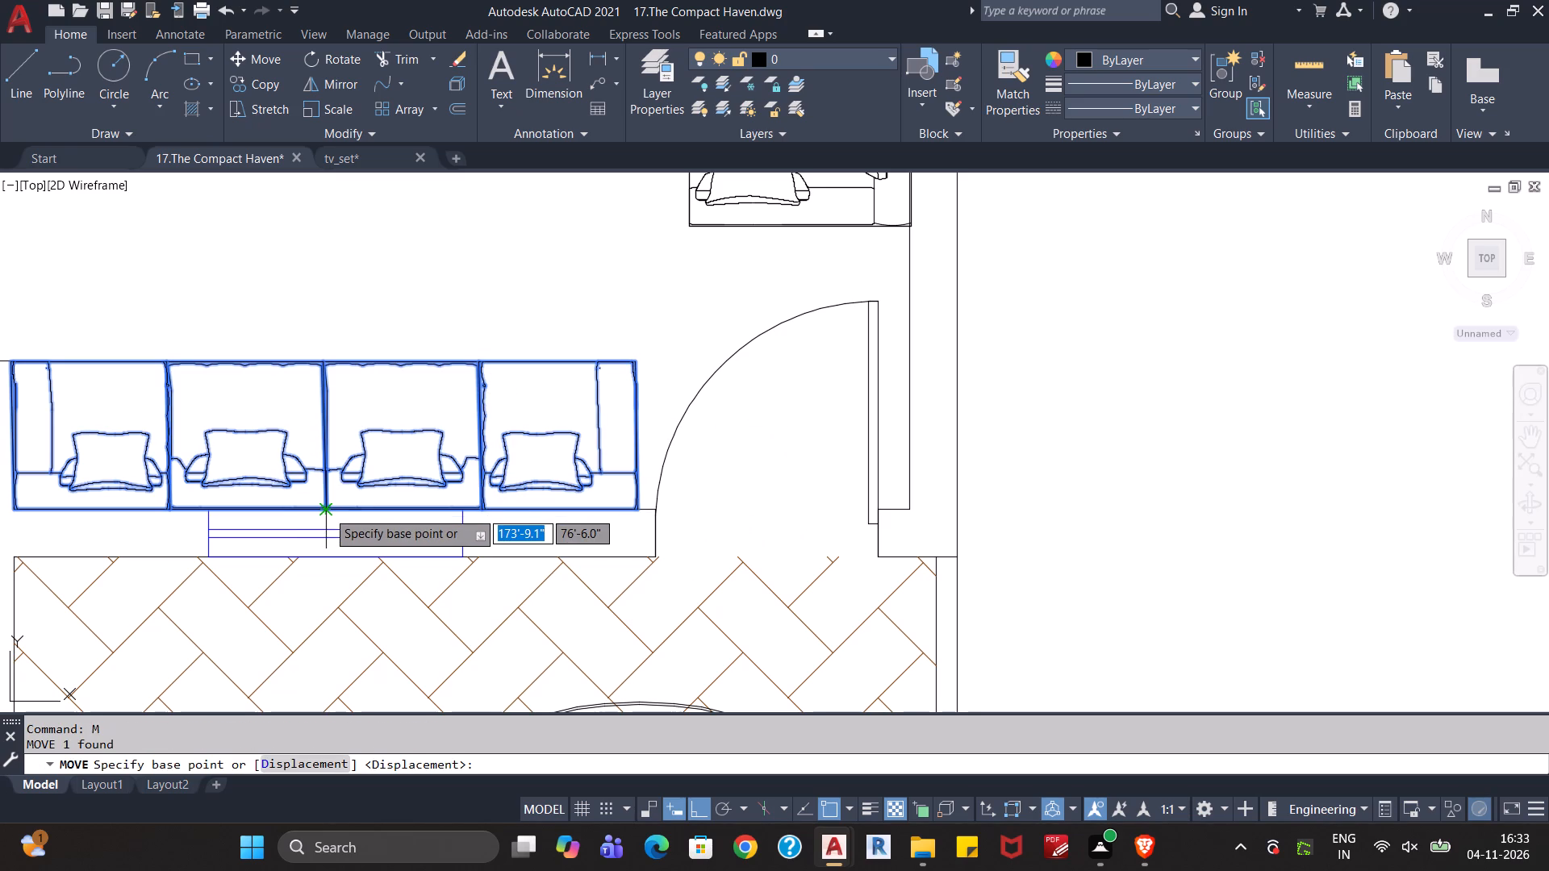
{"action": "left_click", "coordinate": [327, 511]}
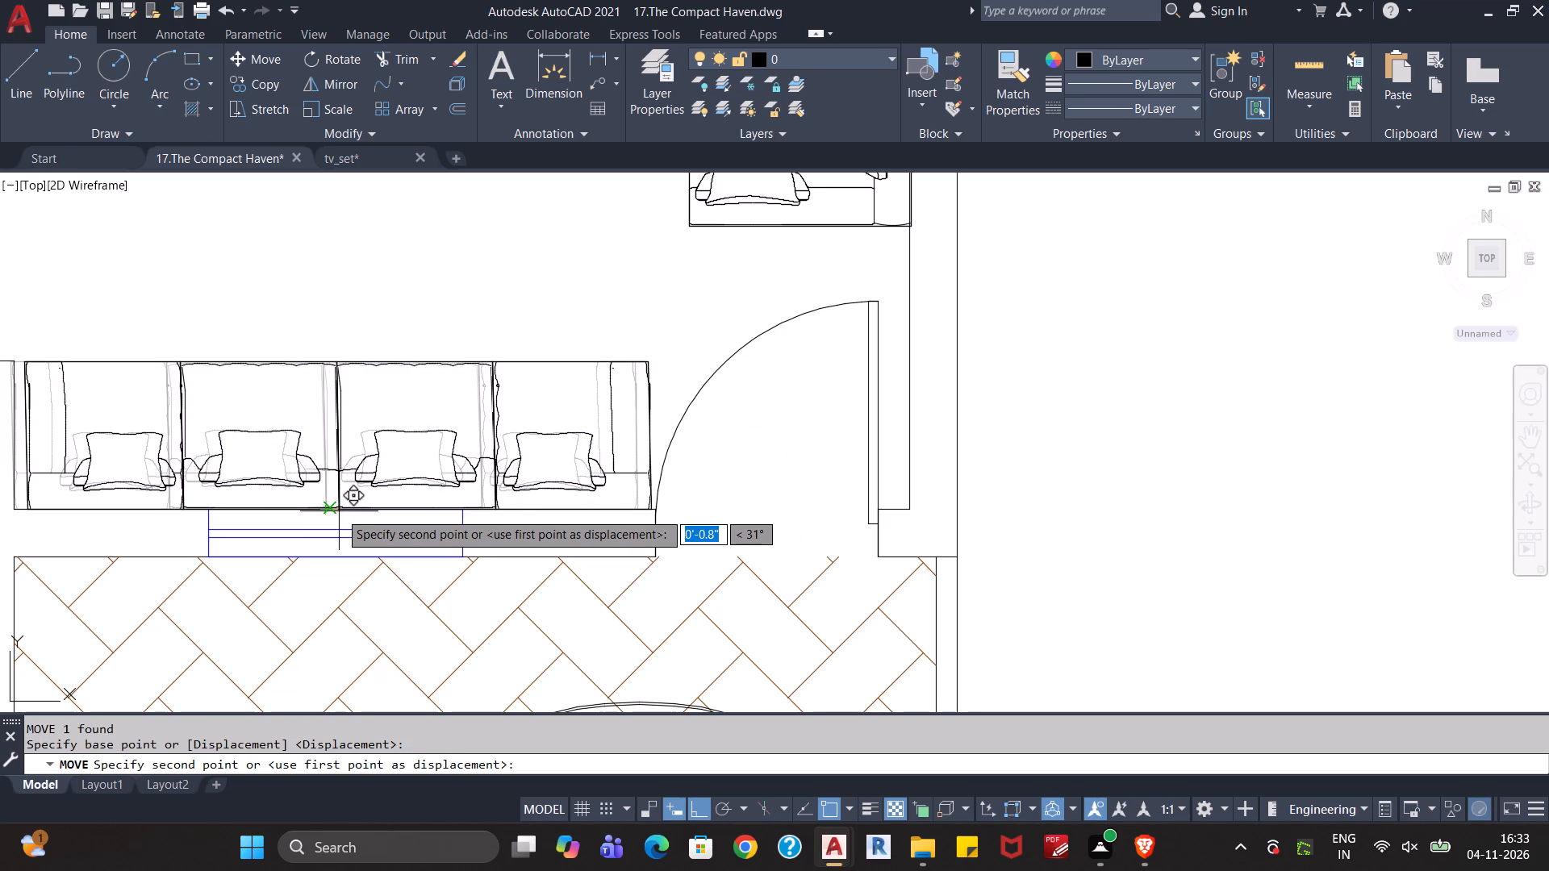
{"action": "left_click", "coordinate": [336, 511]}
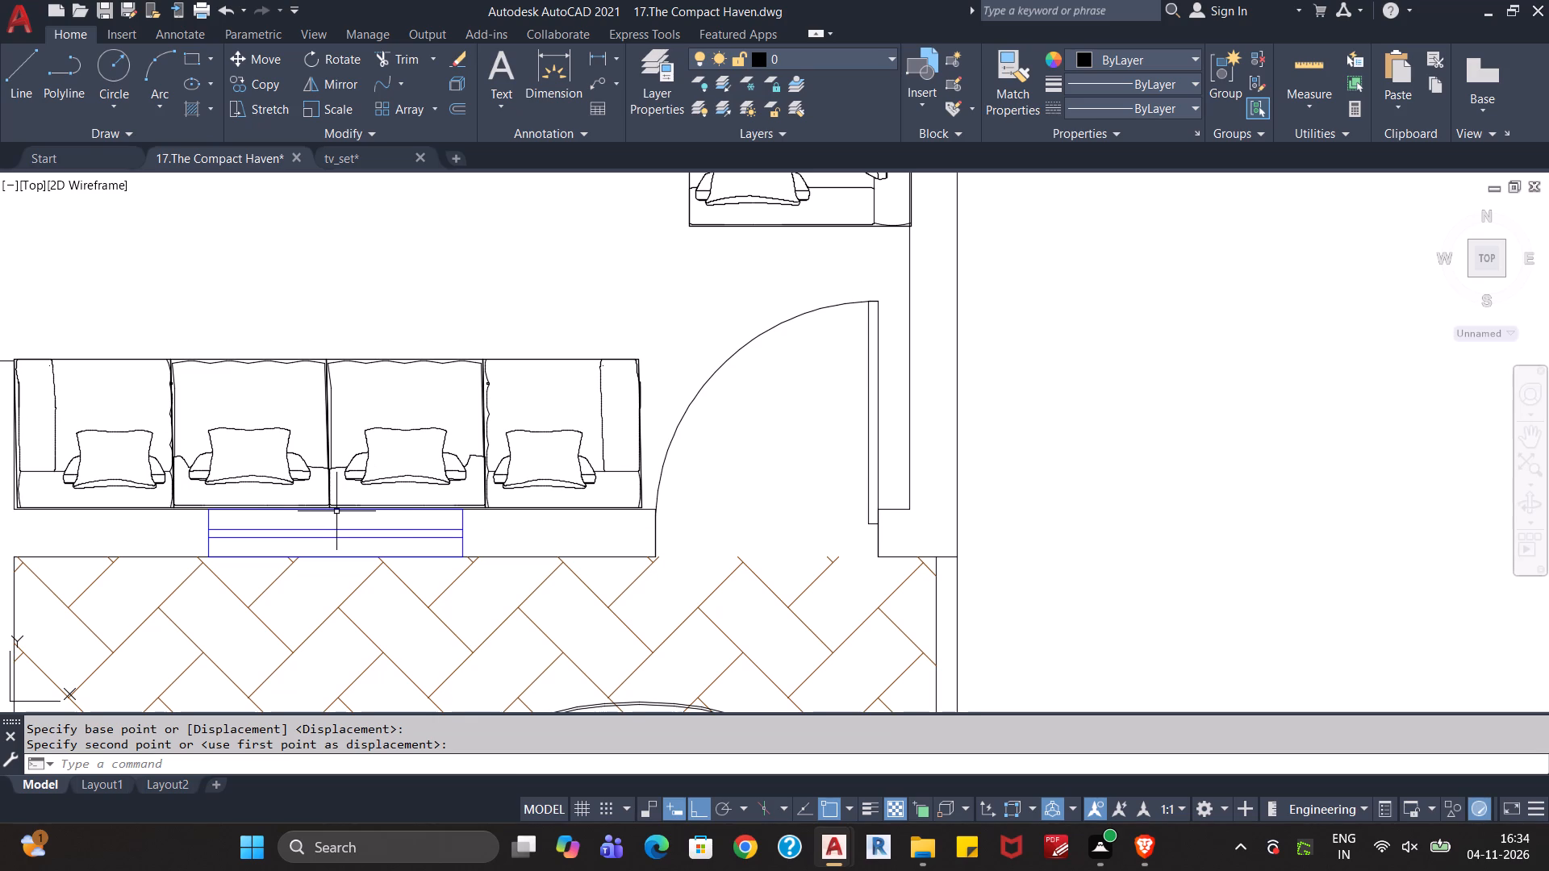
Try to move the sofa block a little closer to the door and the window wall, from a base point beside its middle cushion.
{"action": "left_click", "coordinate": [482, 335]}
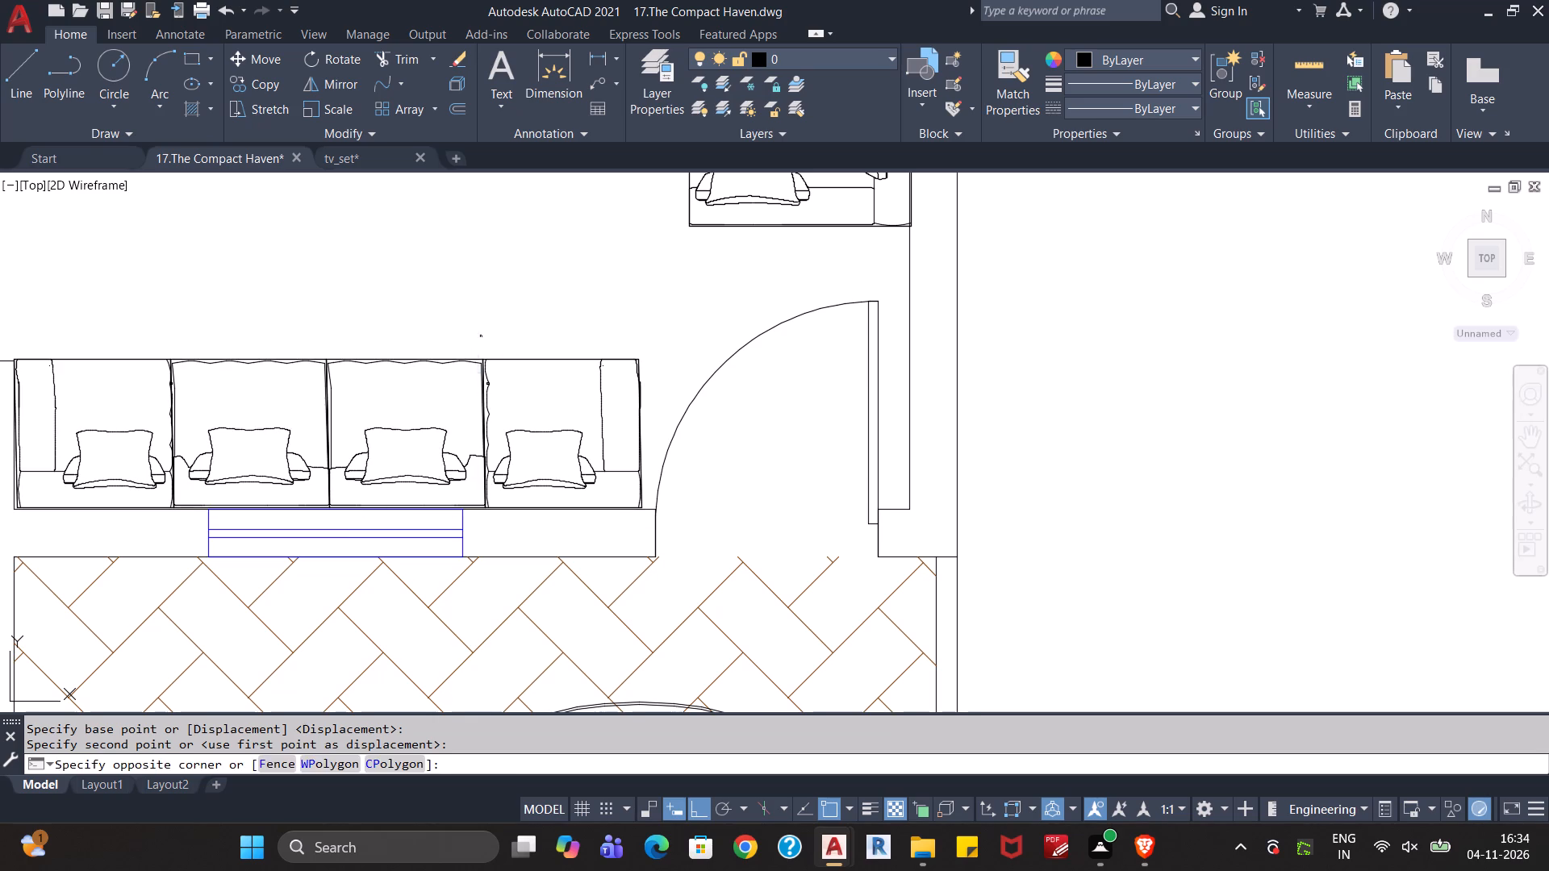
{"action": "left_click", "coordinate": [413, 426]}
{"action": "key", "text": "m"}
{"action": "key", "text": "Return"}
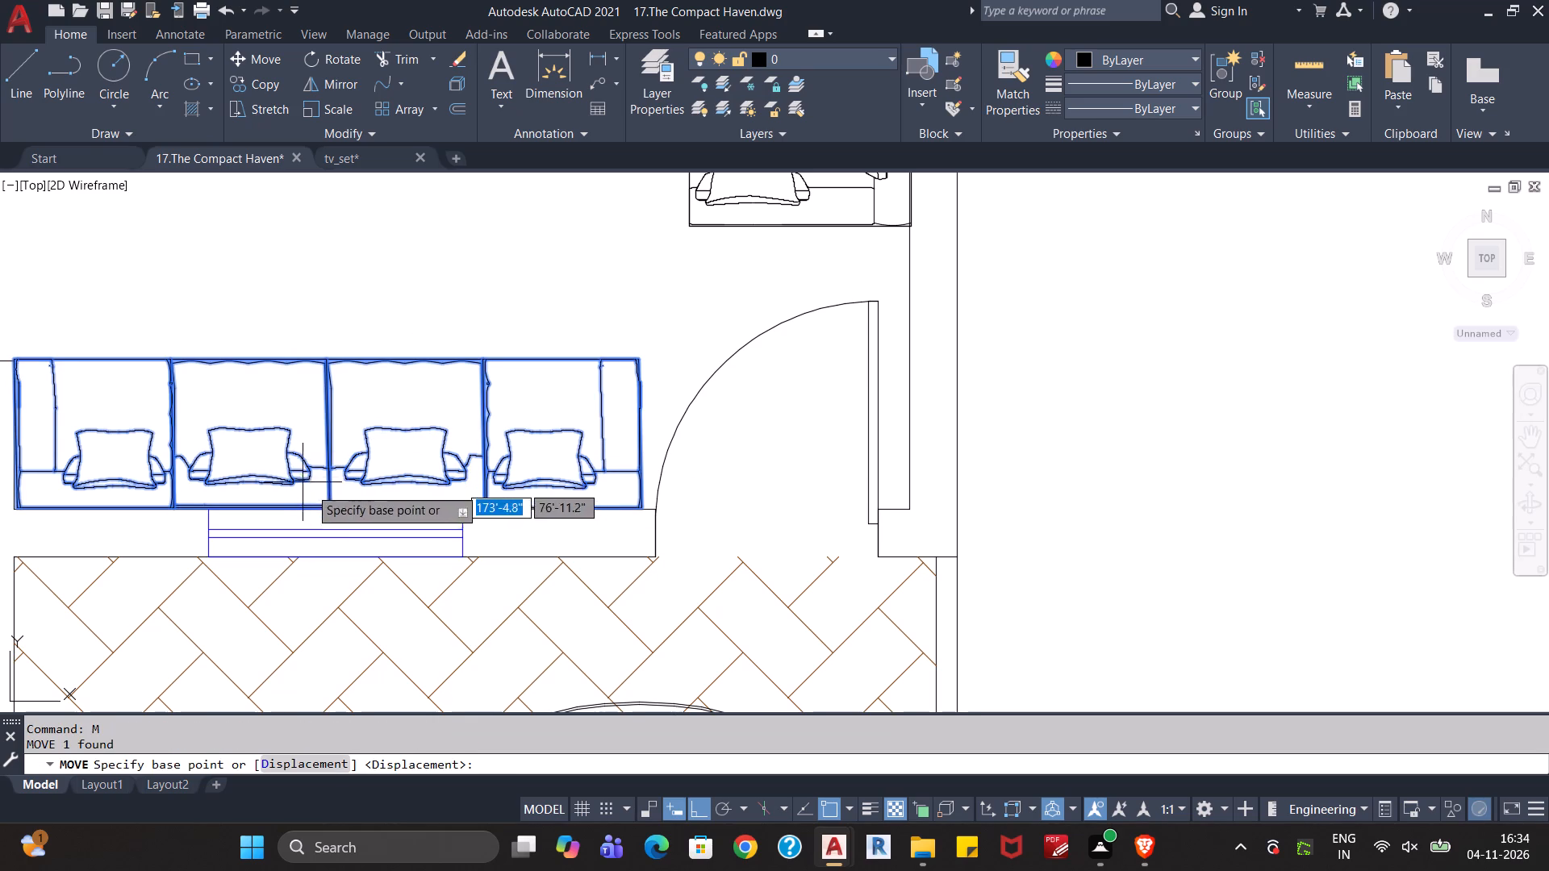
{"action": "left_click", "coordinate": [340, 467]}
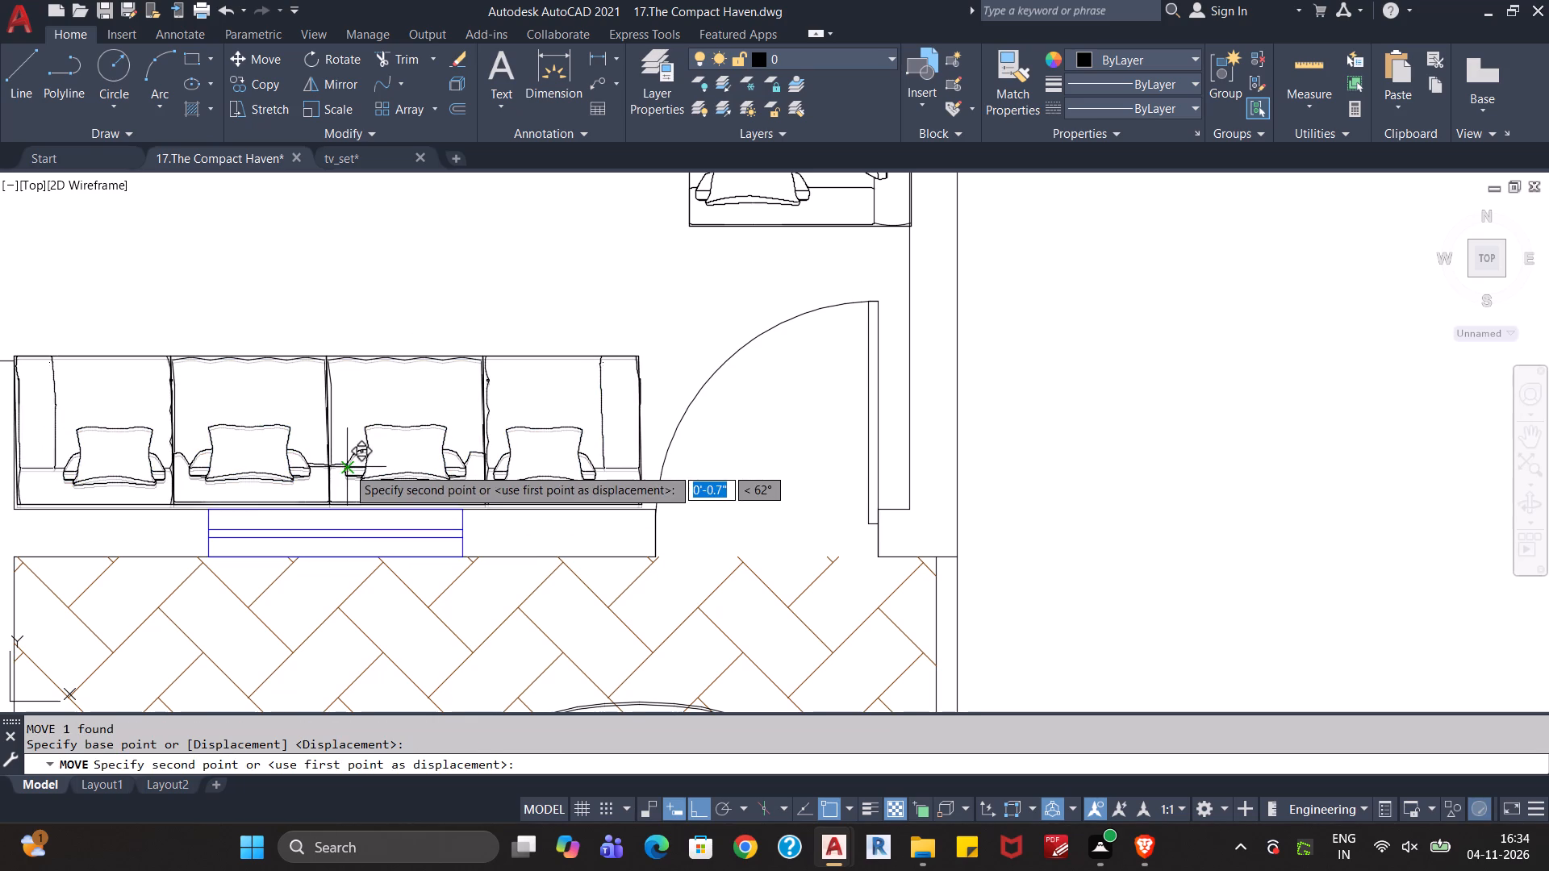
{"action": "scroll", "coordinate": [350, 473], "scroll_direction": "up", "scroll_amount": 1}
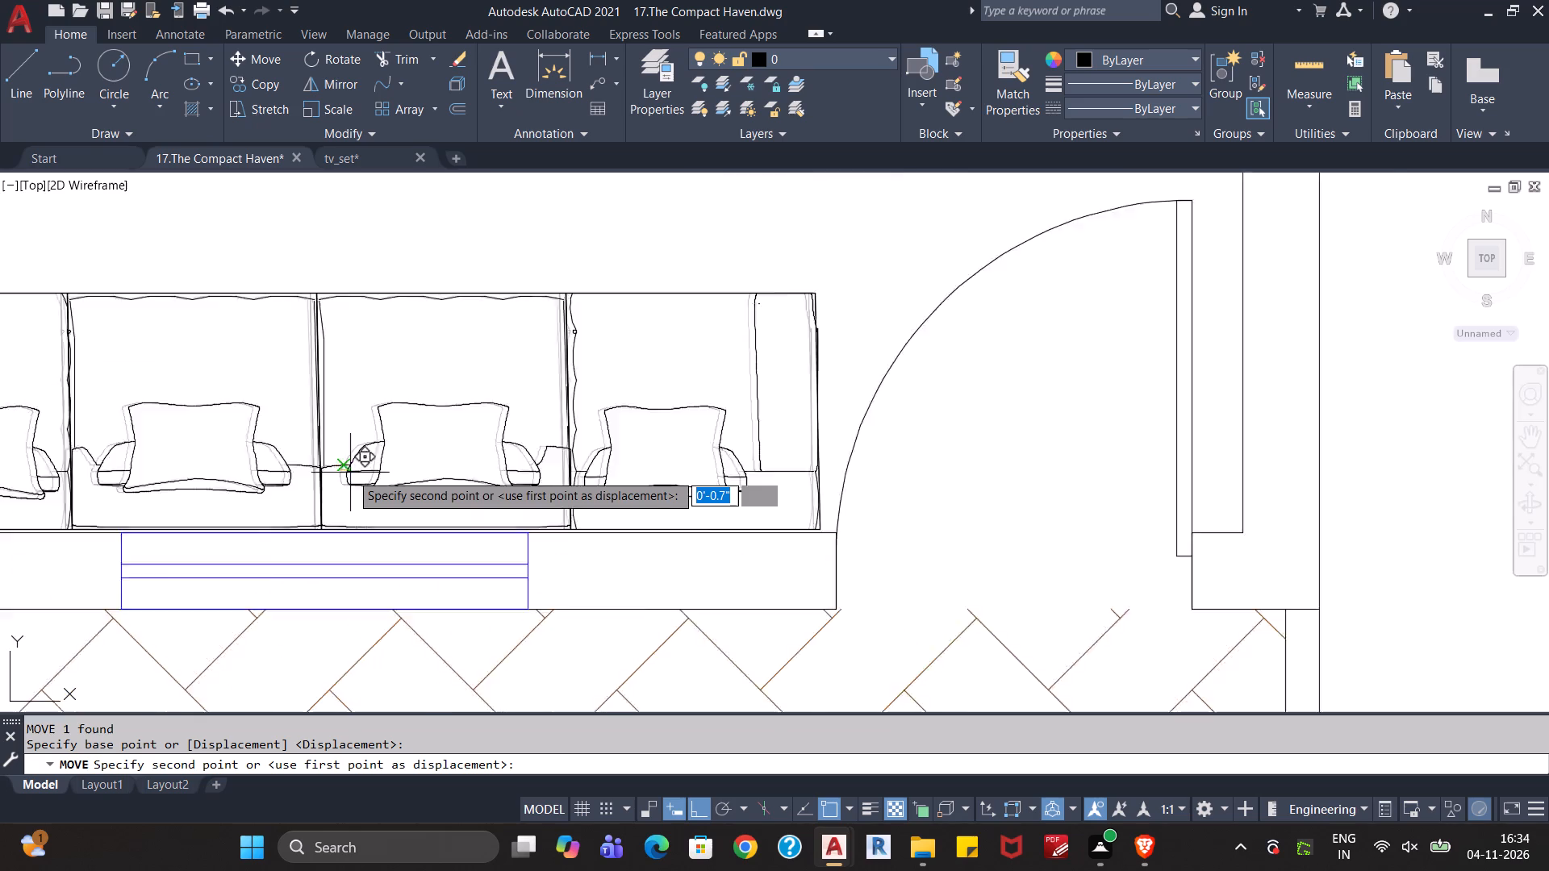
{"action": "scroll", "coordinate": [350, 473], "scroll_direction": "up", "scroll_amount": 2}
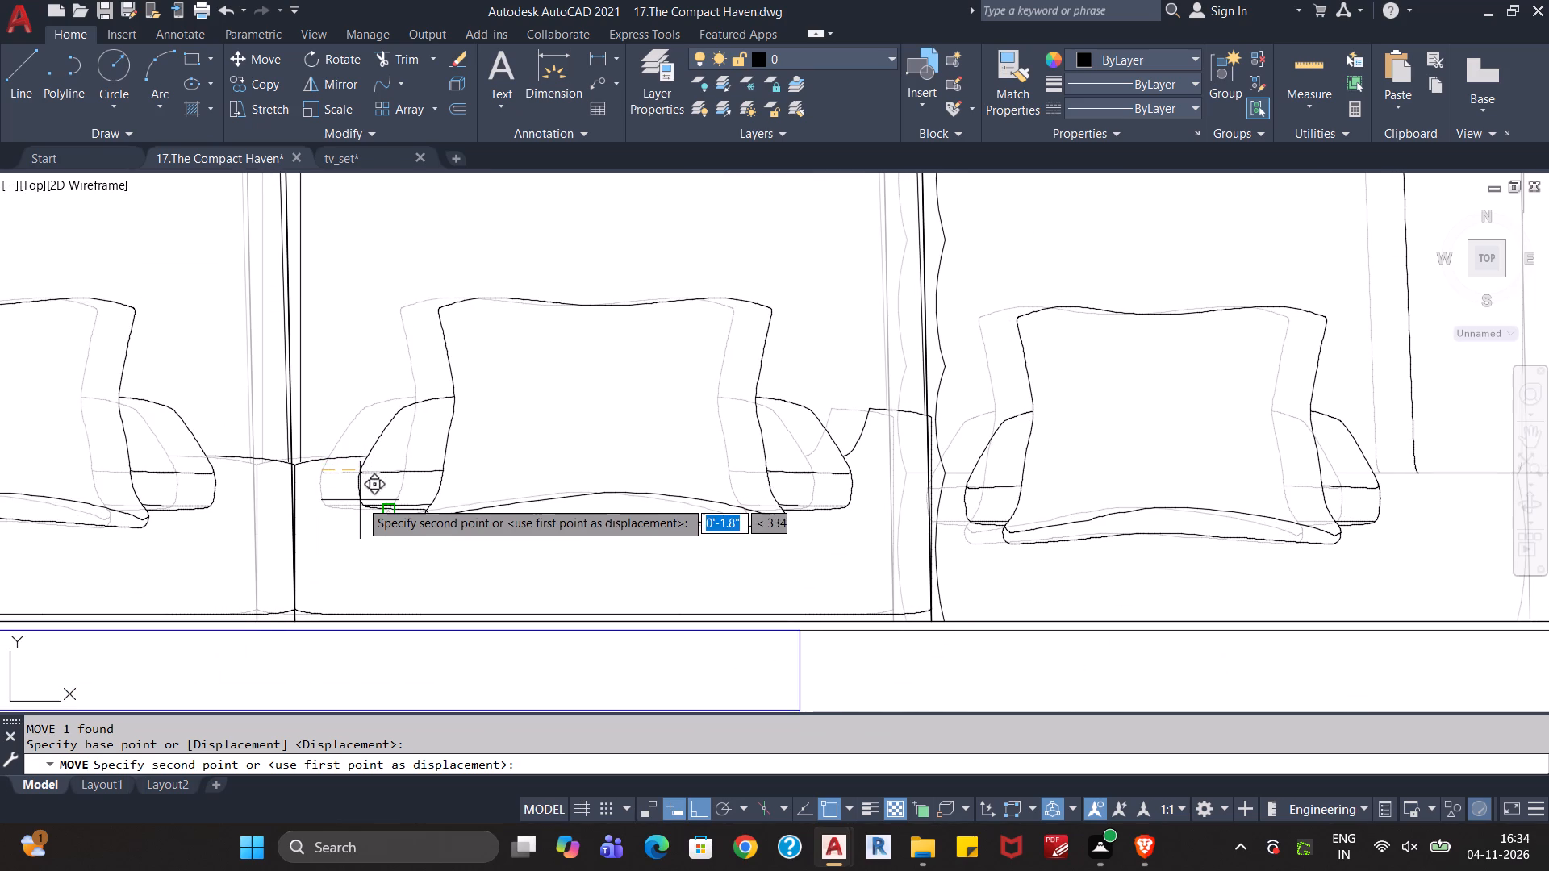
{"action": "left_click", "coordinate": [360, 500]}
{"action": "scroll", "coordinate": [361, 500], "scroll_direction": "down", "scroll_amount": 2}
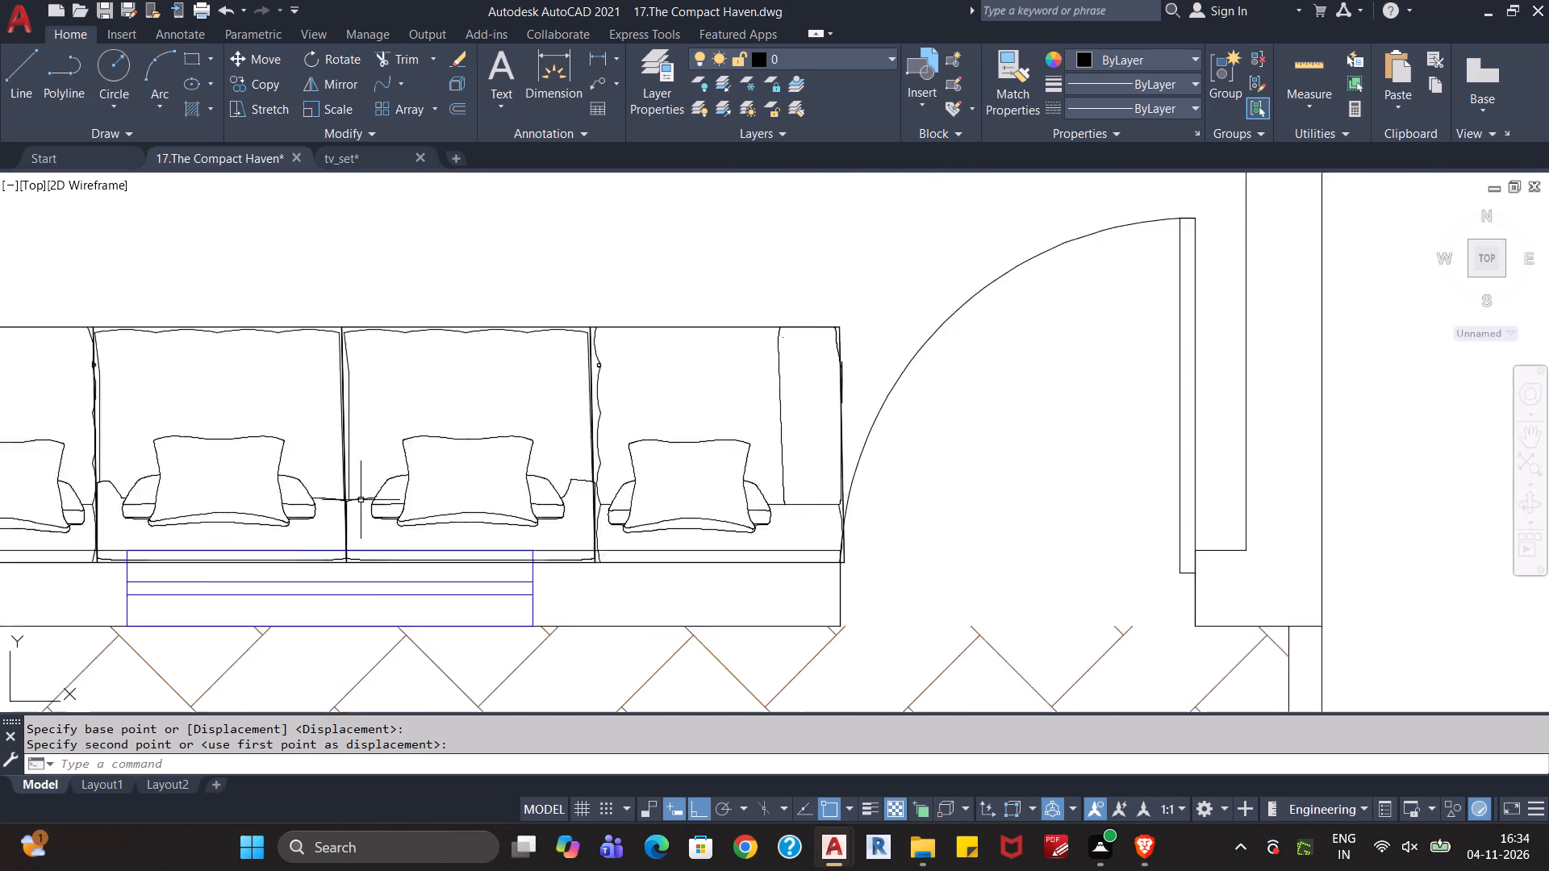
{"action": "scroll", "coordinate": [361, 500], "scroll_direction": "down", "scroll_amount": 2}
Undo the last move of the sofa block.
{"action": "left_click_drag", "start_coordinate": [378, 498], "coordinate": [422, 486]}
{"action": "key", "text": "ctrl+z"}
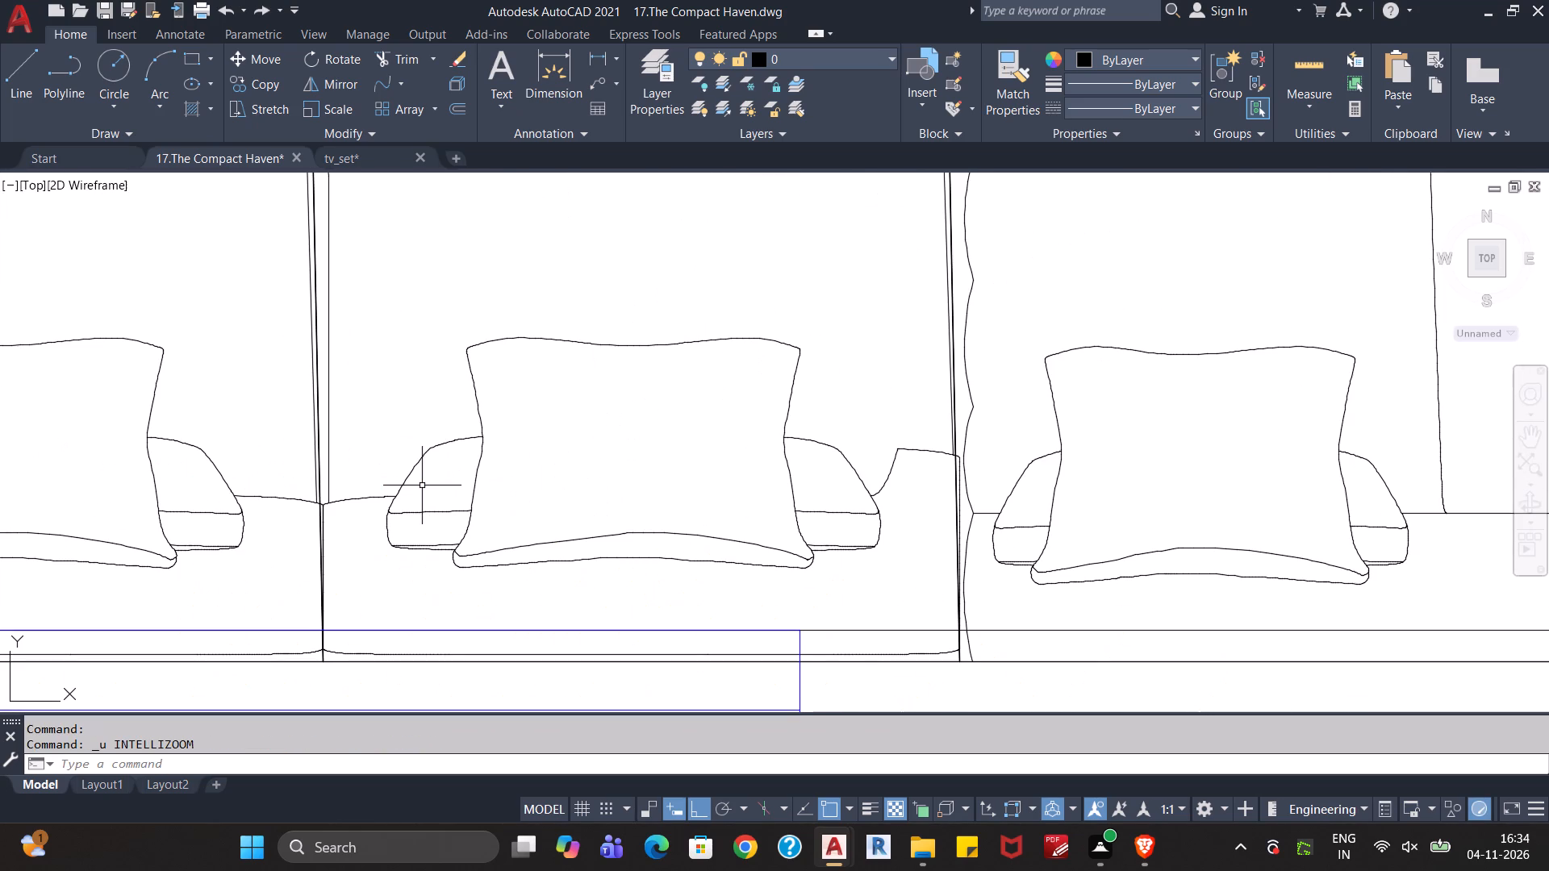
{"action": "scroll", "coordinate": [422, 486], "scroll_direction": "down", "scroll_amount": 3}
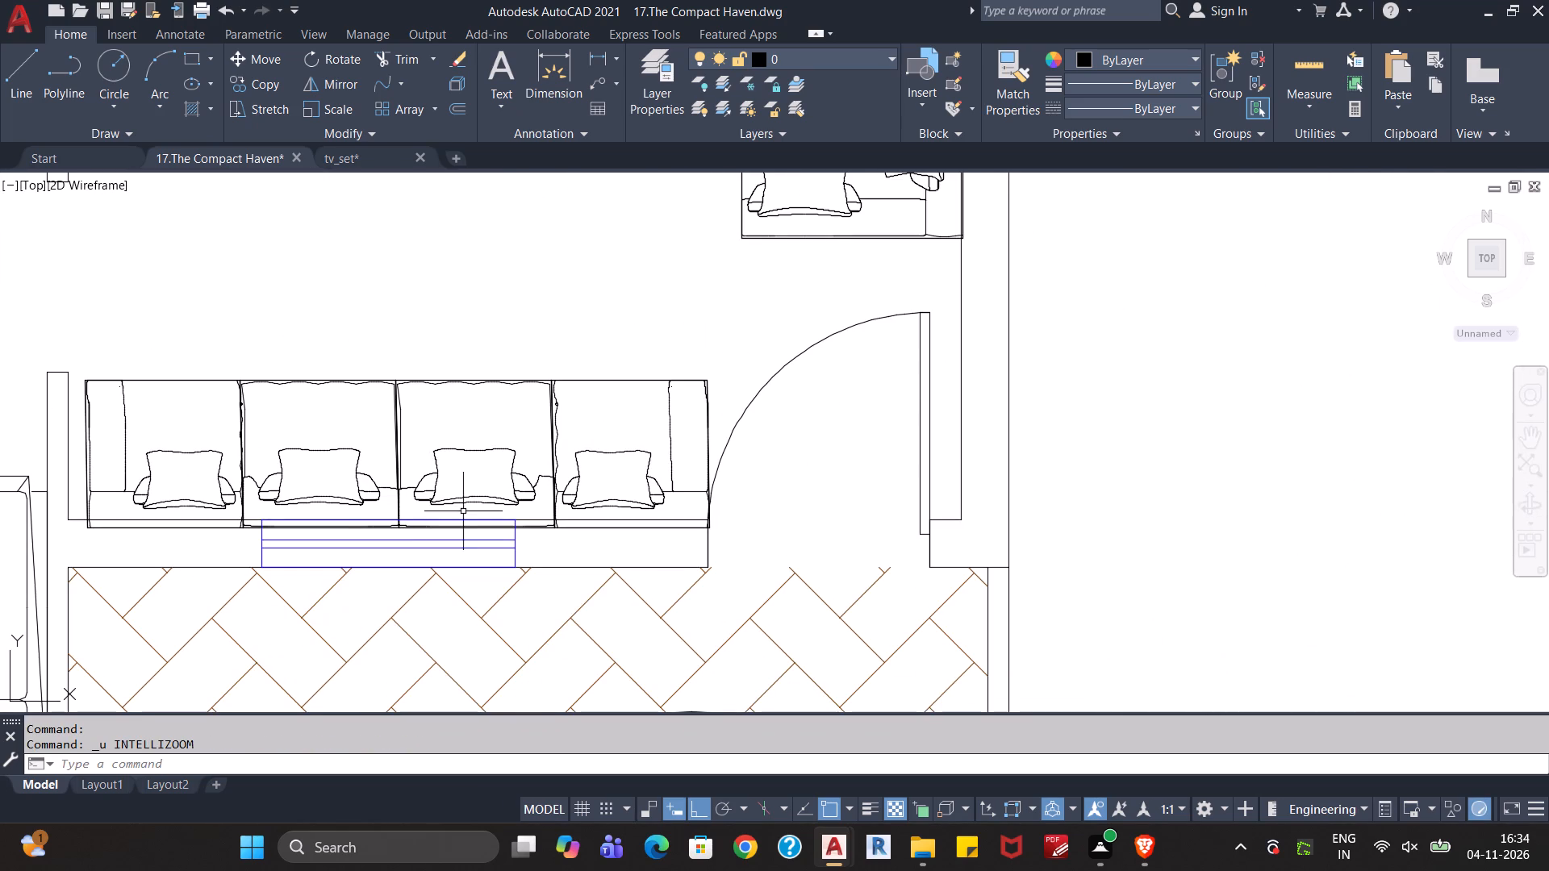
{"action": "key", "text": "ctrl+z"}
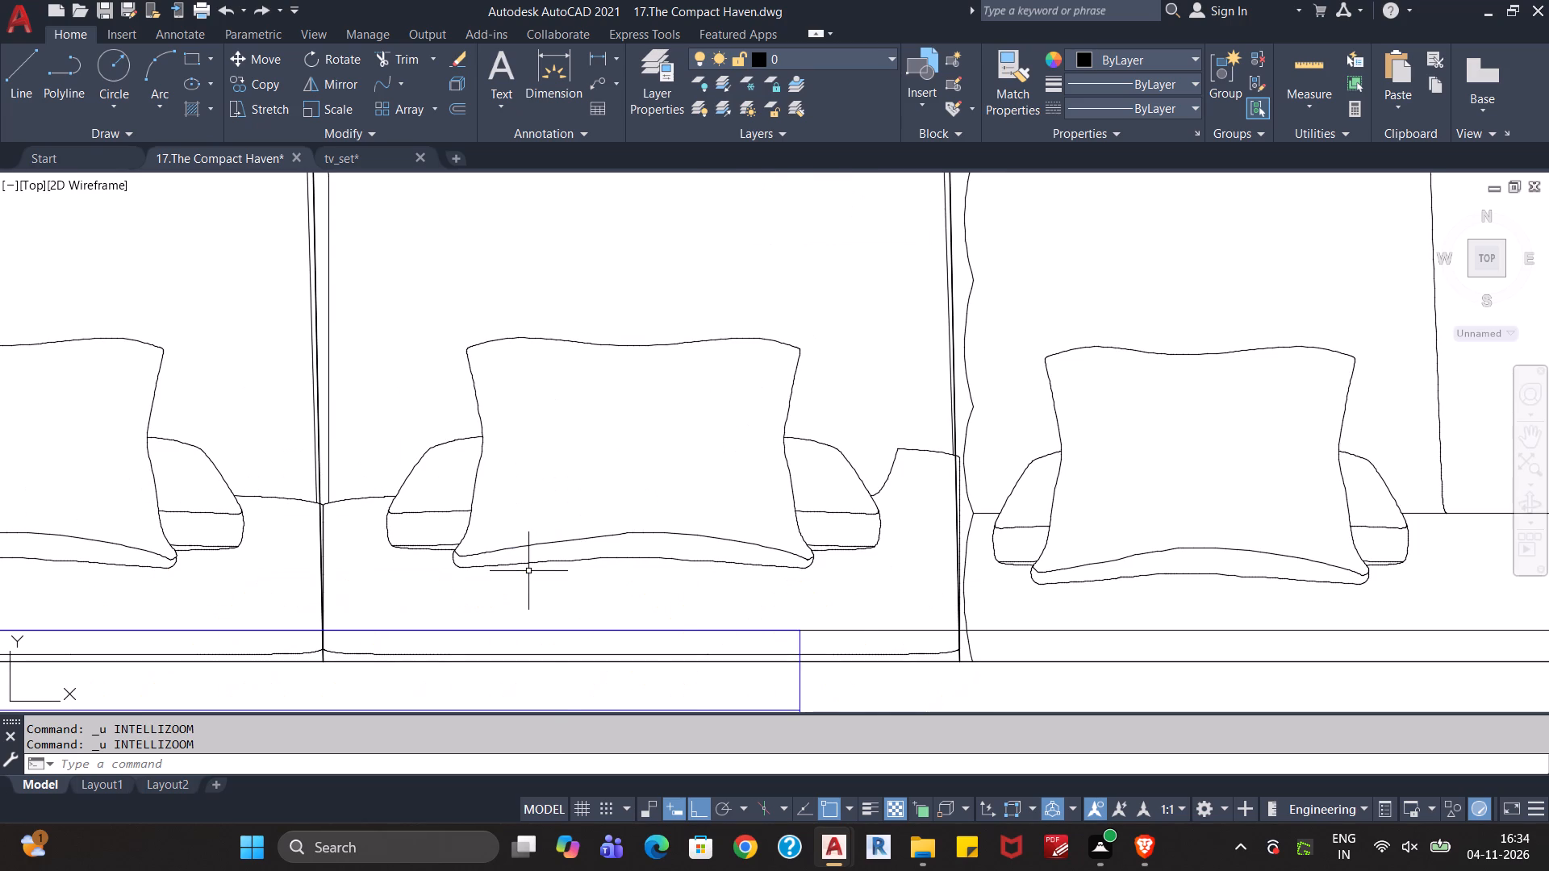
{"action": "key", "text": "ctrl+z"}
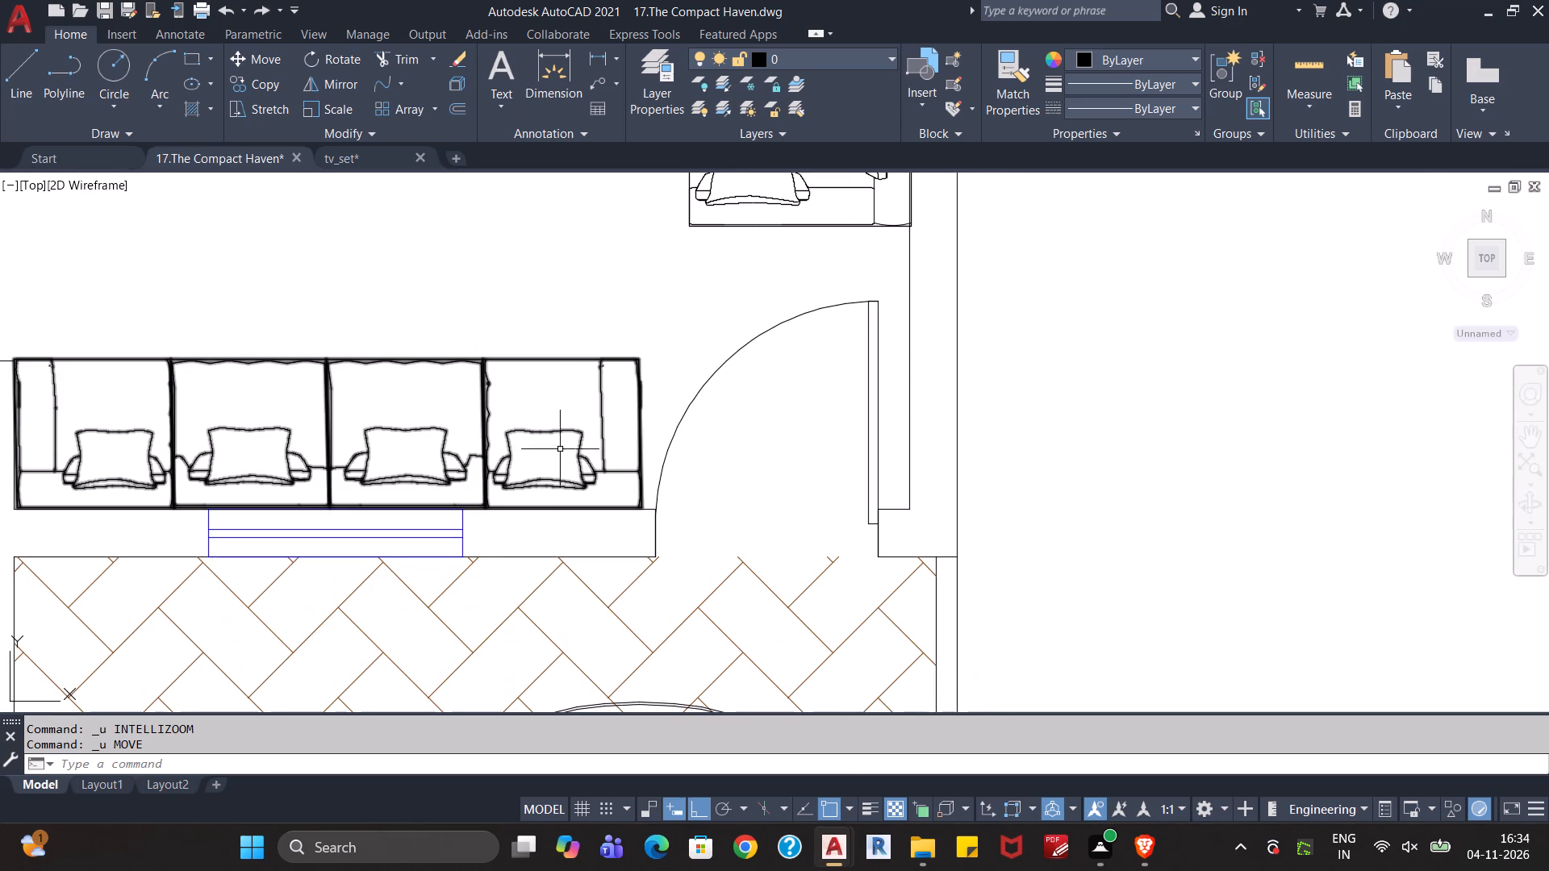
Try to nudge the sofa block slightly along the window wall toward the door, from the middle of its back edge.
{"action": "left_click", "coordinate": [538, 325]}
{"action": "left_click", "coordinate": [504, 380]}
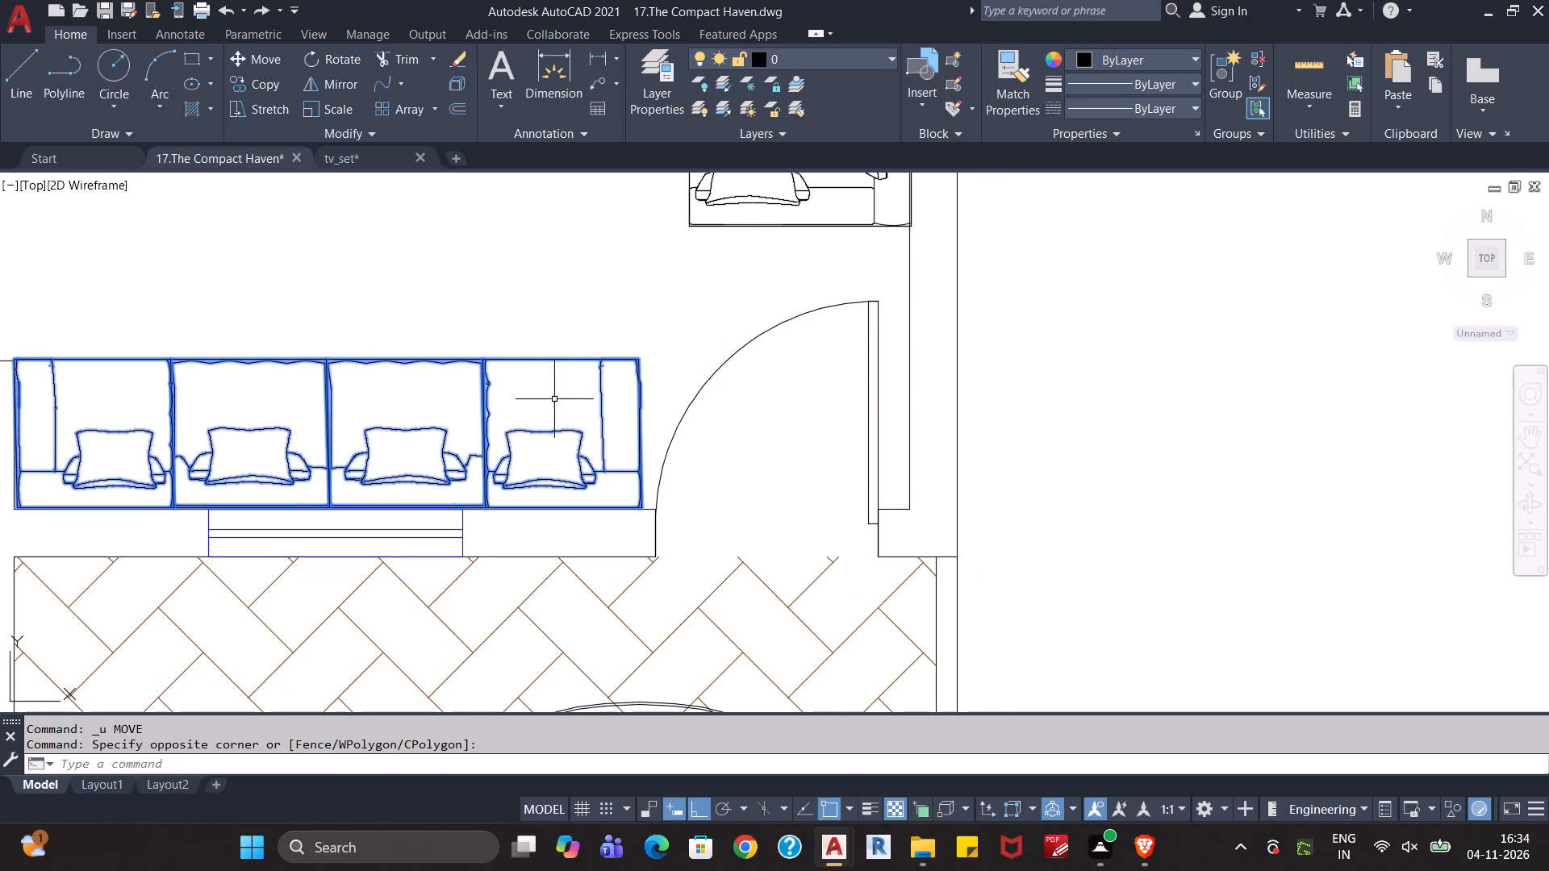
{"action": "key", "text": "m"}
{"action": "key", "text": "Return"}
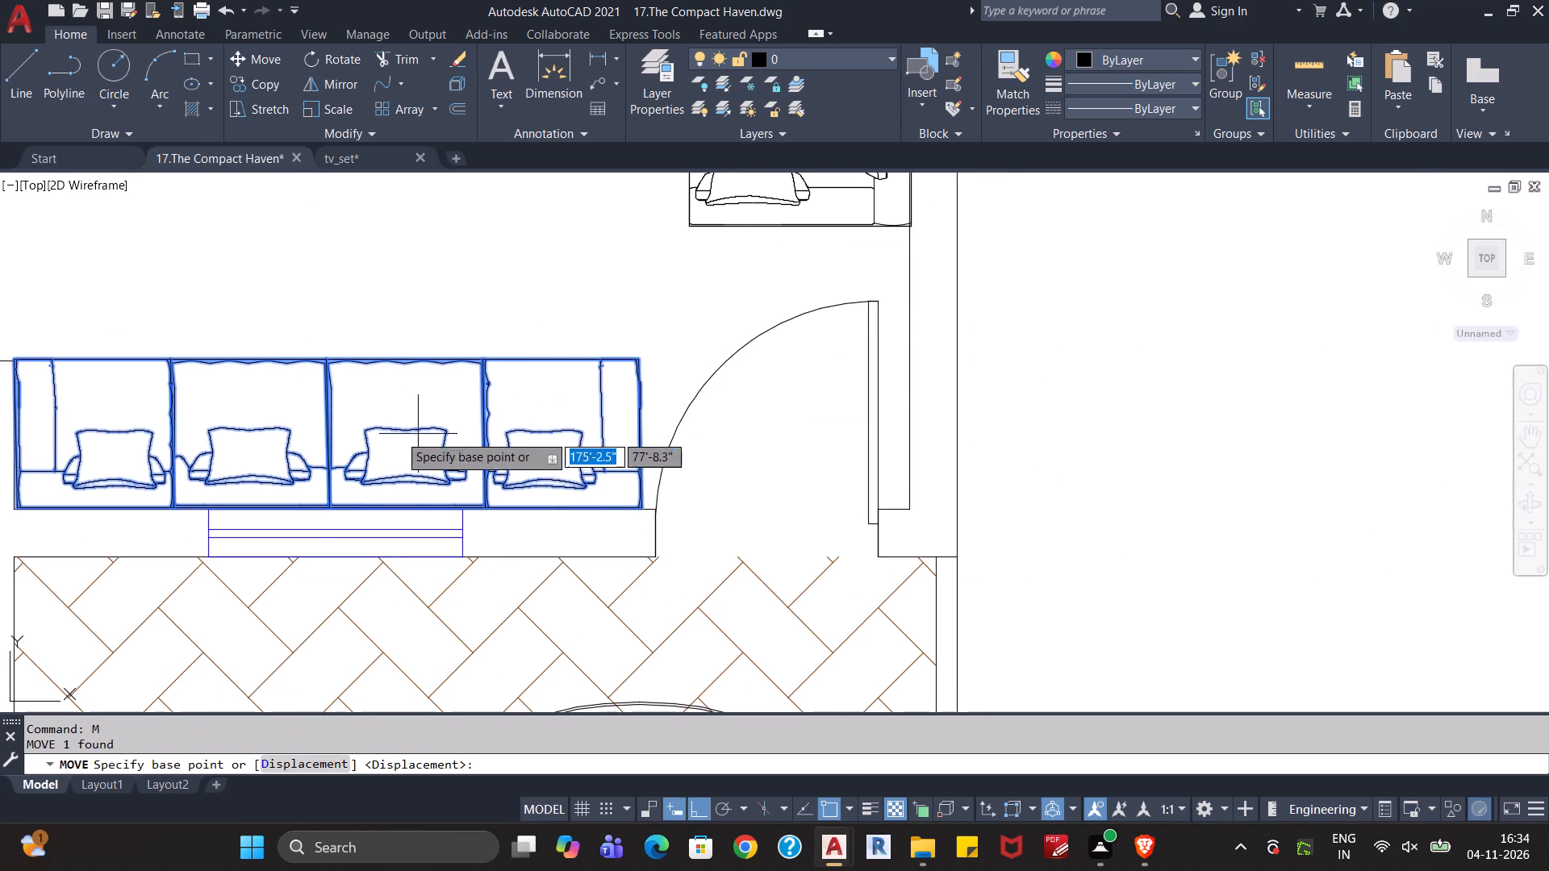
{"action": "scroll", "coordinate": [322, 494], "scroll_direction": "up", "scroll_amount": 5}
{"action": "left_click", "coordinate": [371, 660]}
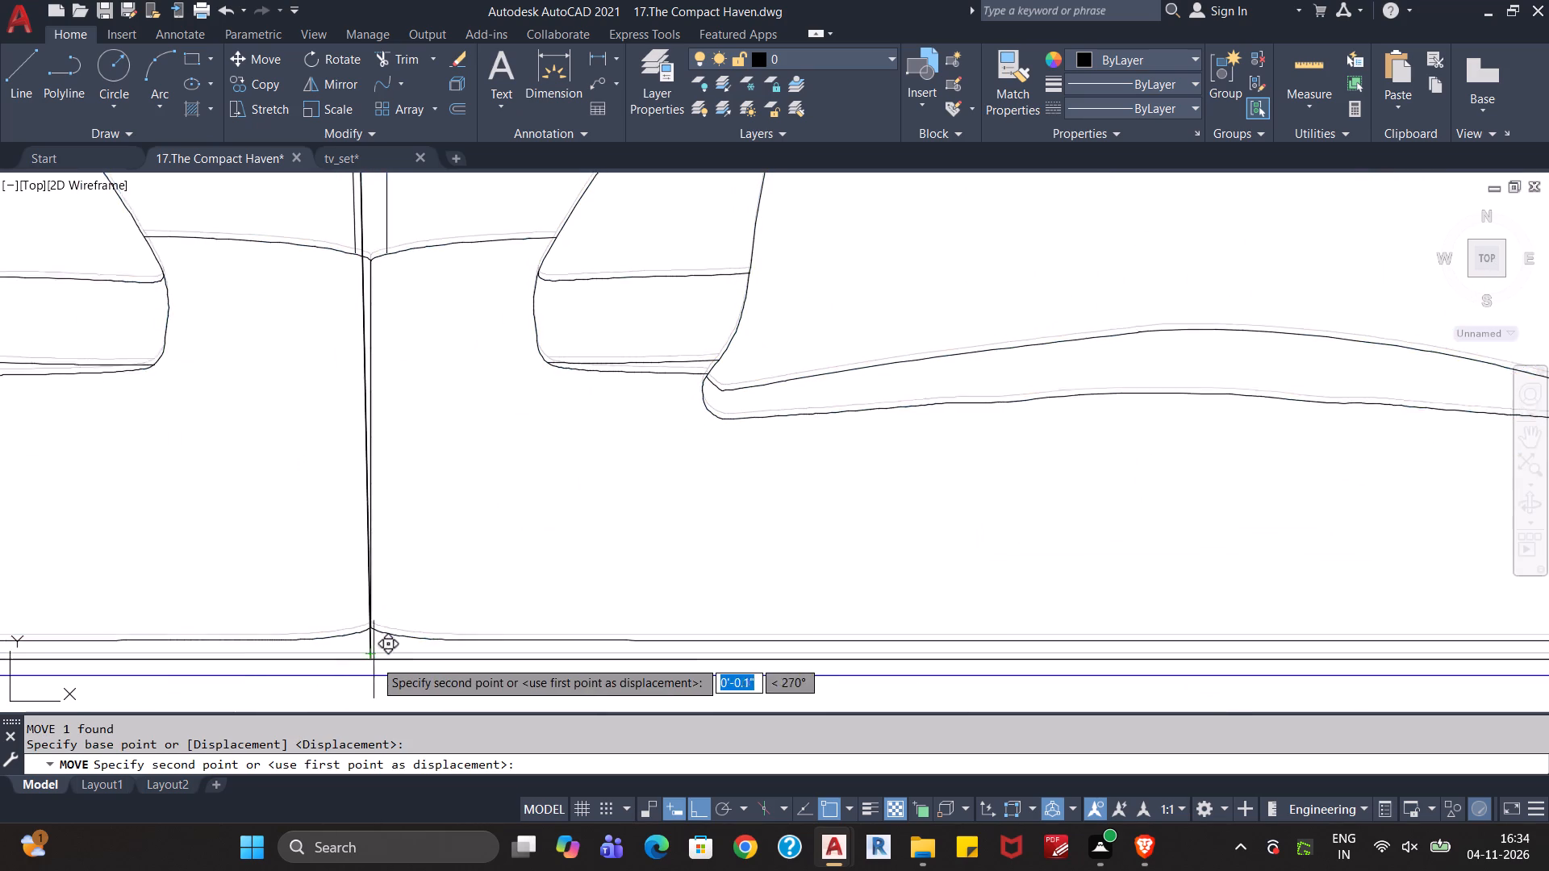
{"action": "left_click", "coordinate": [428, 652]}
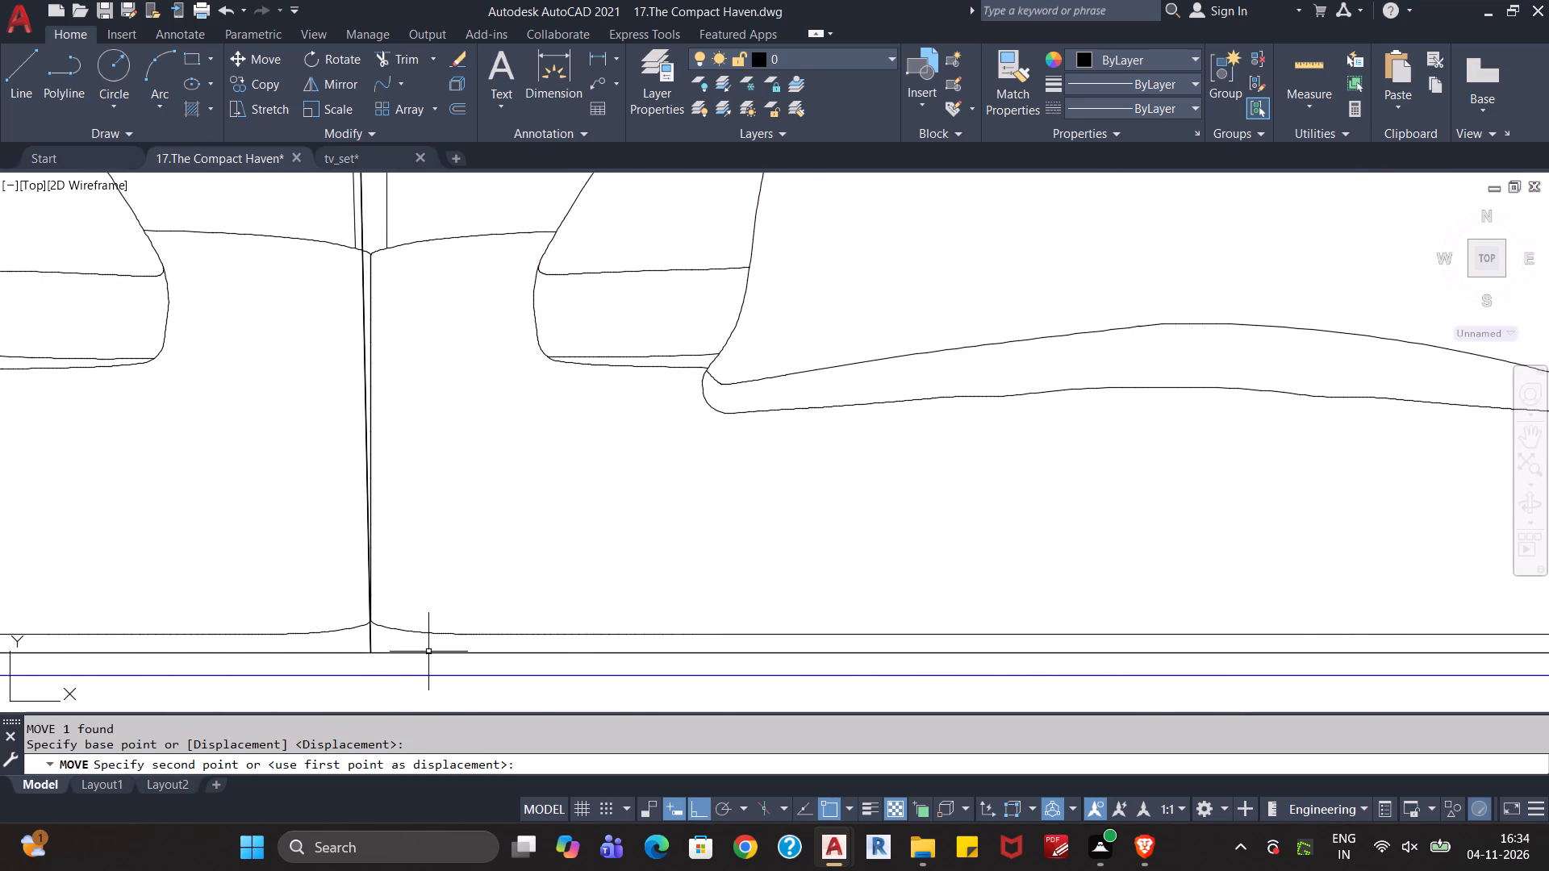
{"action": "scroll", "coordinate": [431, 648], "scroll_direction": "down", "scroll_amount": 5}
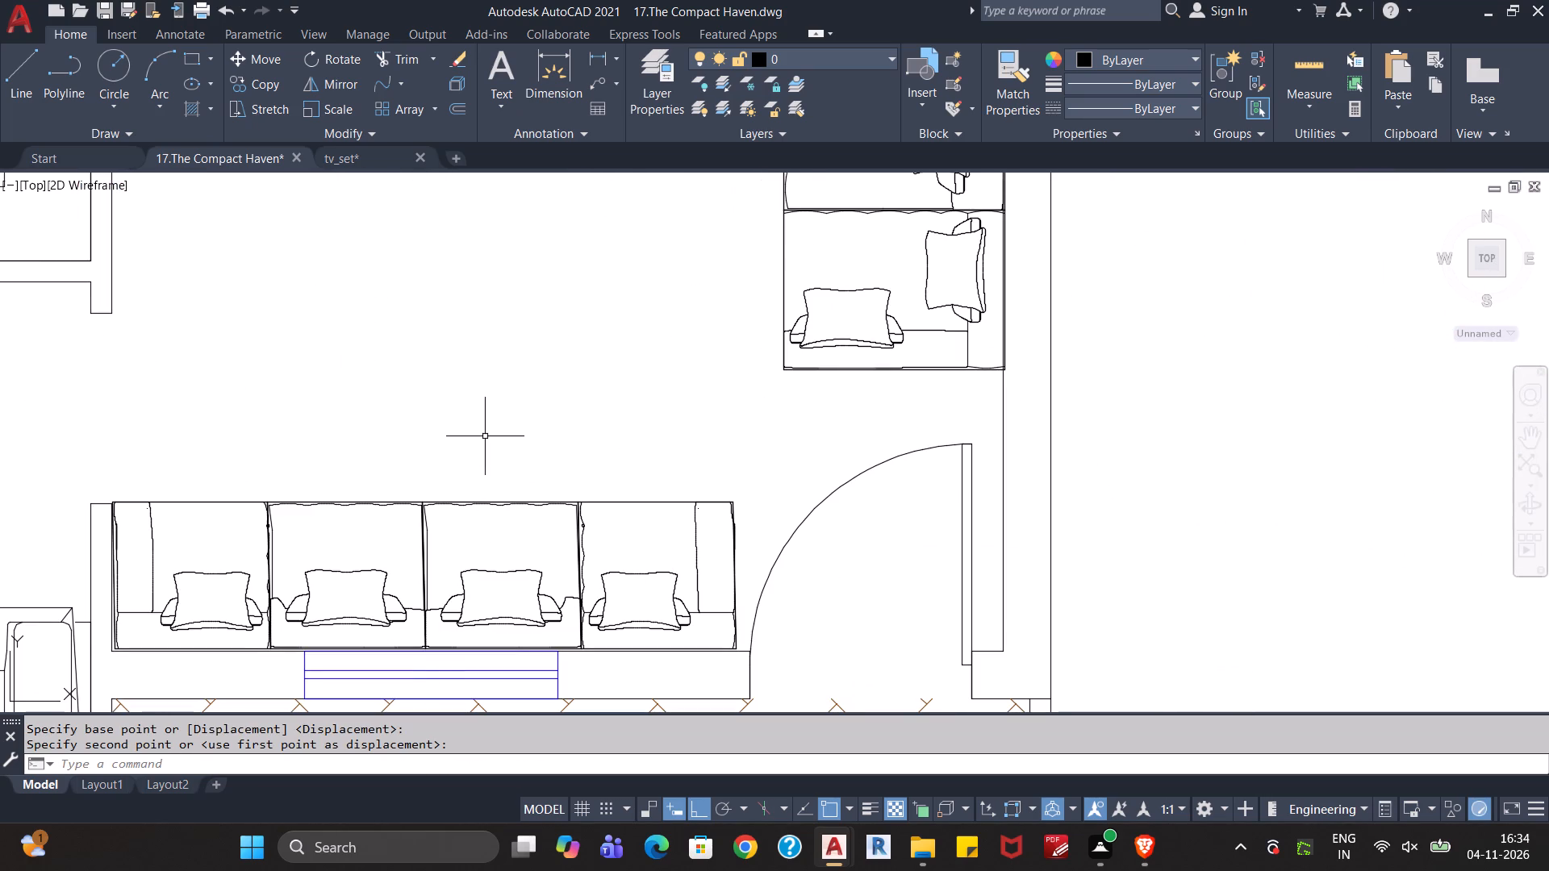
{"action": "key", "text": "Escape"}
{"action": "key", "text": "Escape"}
Examine the sofa block's placement and the open doorway between the living room and the office.
{"action": "scroll", "coordinate": [483, 434], "scroll_direction": "down", "scroll_amount": 3}
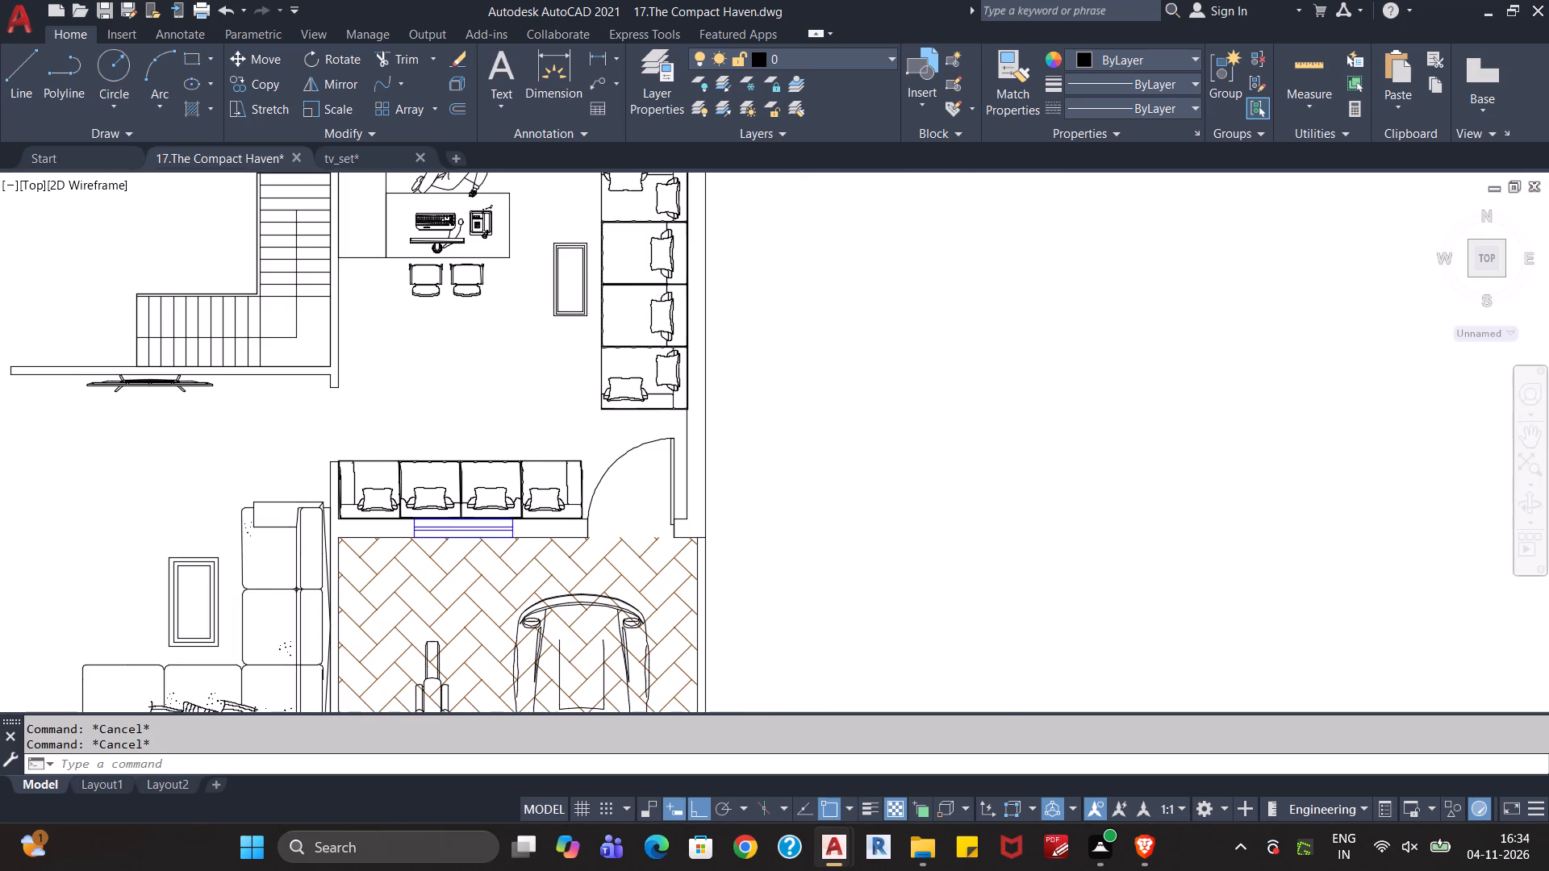
{"action": "middle_click_drag", "start_coordinate": [507, 389], "coordinate": [515, 482]}
{"action": "scroll", "coordinate": [511, 487], "scroll_direction": "up", "scroll_amount": 1}
{"action": "middle_click_drag", "start_coordinate": [448, 498], "coordinate": [539, 481]}
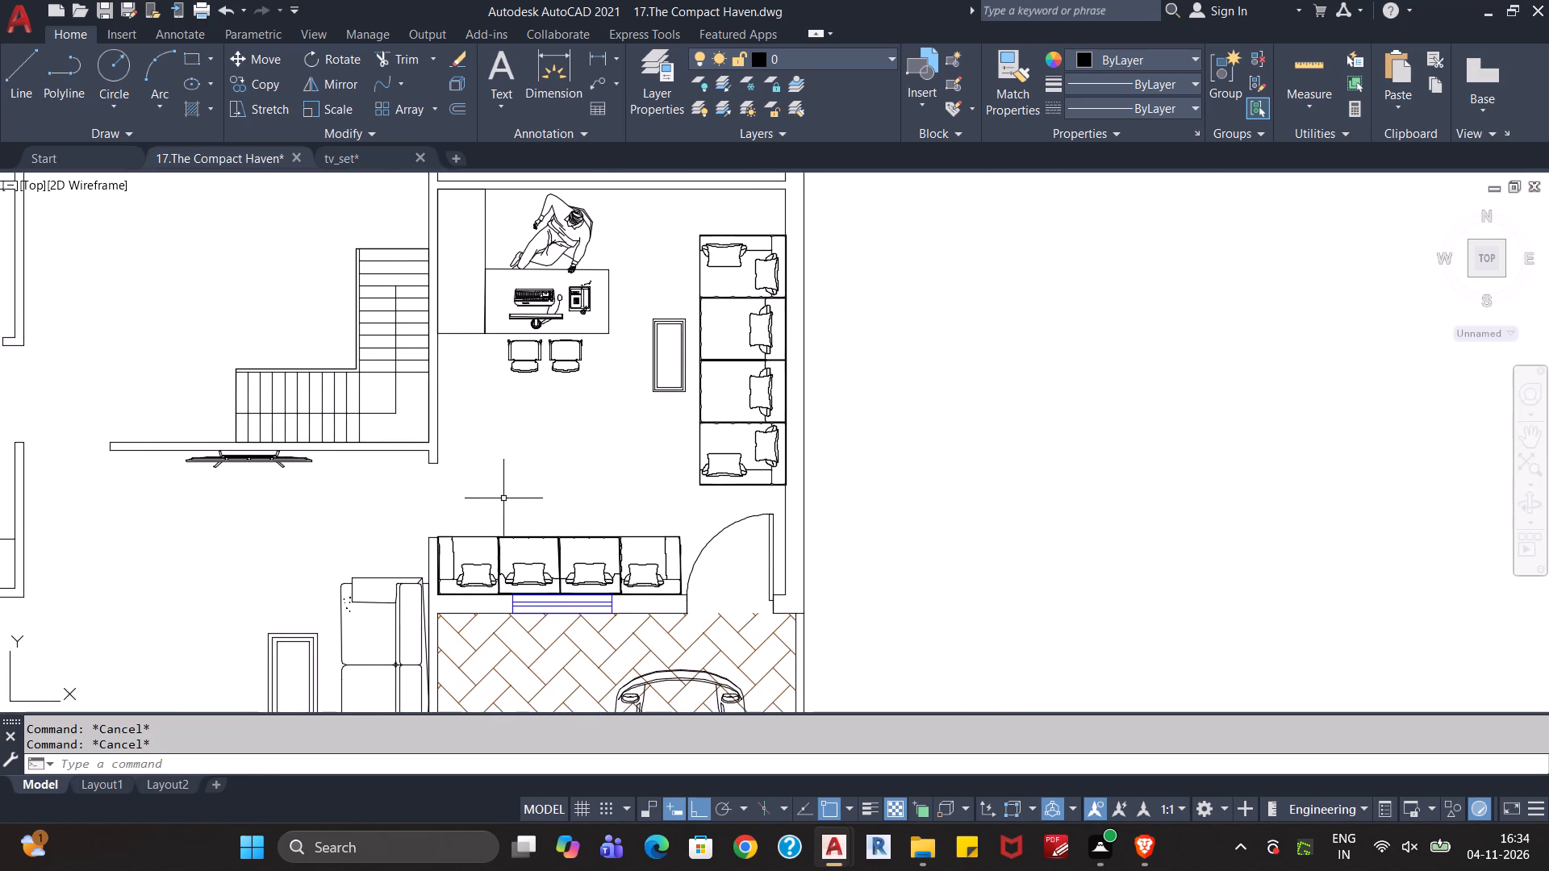
{"action": "scroll", "coordinate": [477, 494], "scroll_direction": "up", "scroll_amount": 2}
{"action": "middle_click_drag", "start_coordinate": [435, 505], "coordinate": [537, 472]}
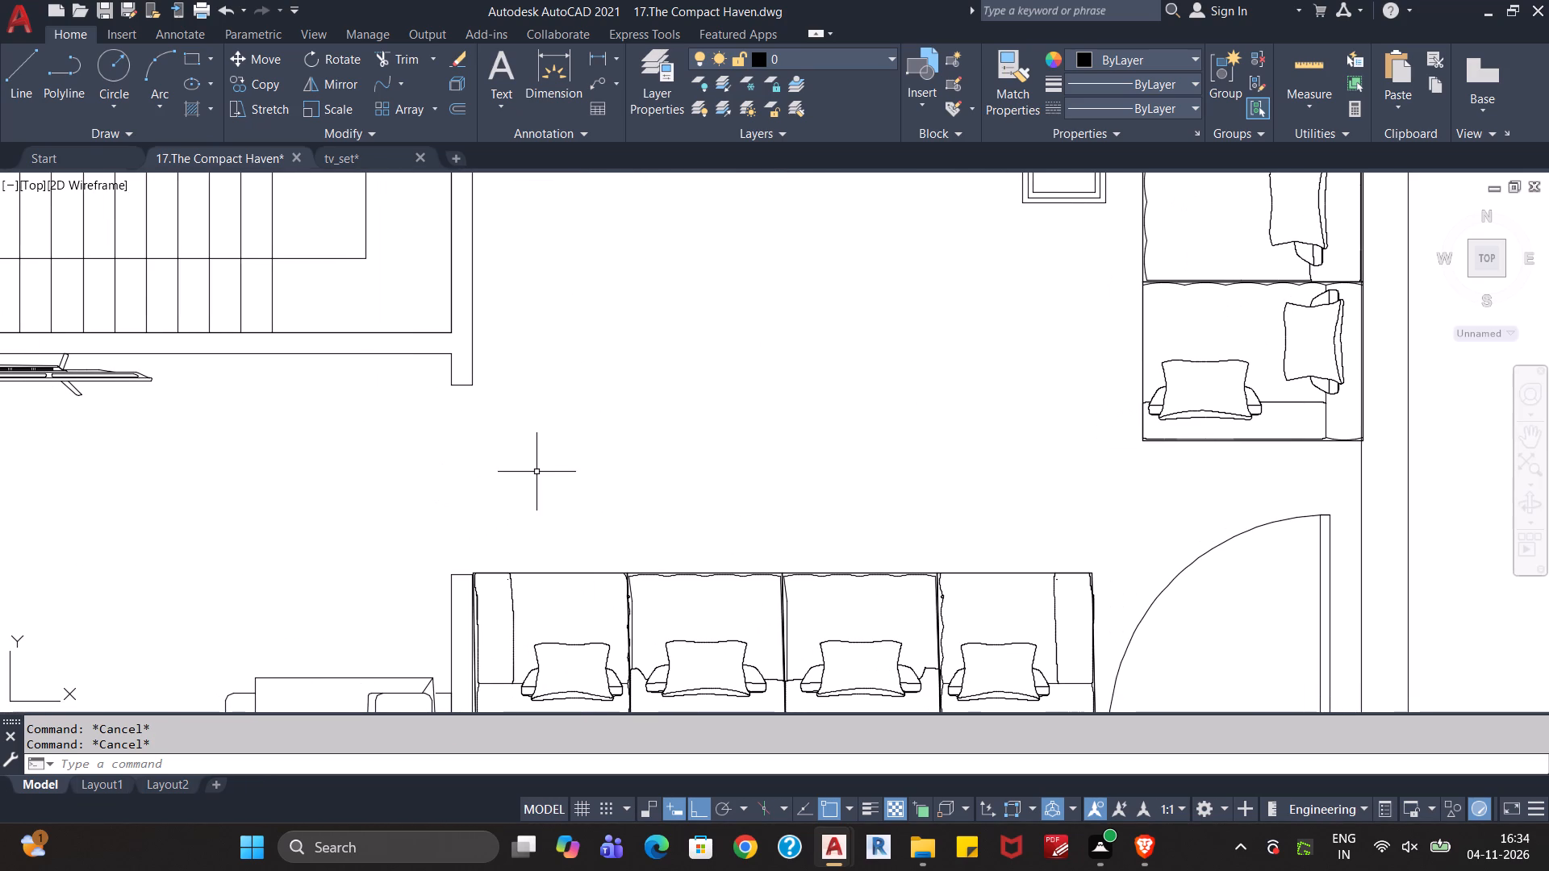
{"action": "scroll", "coordinate": [537, 472], "scroll_direction": "down", "scroll_amount": 2}
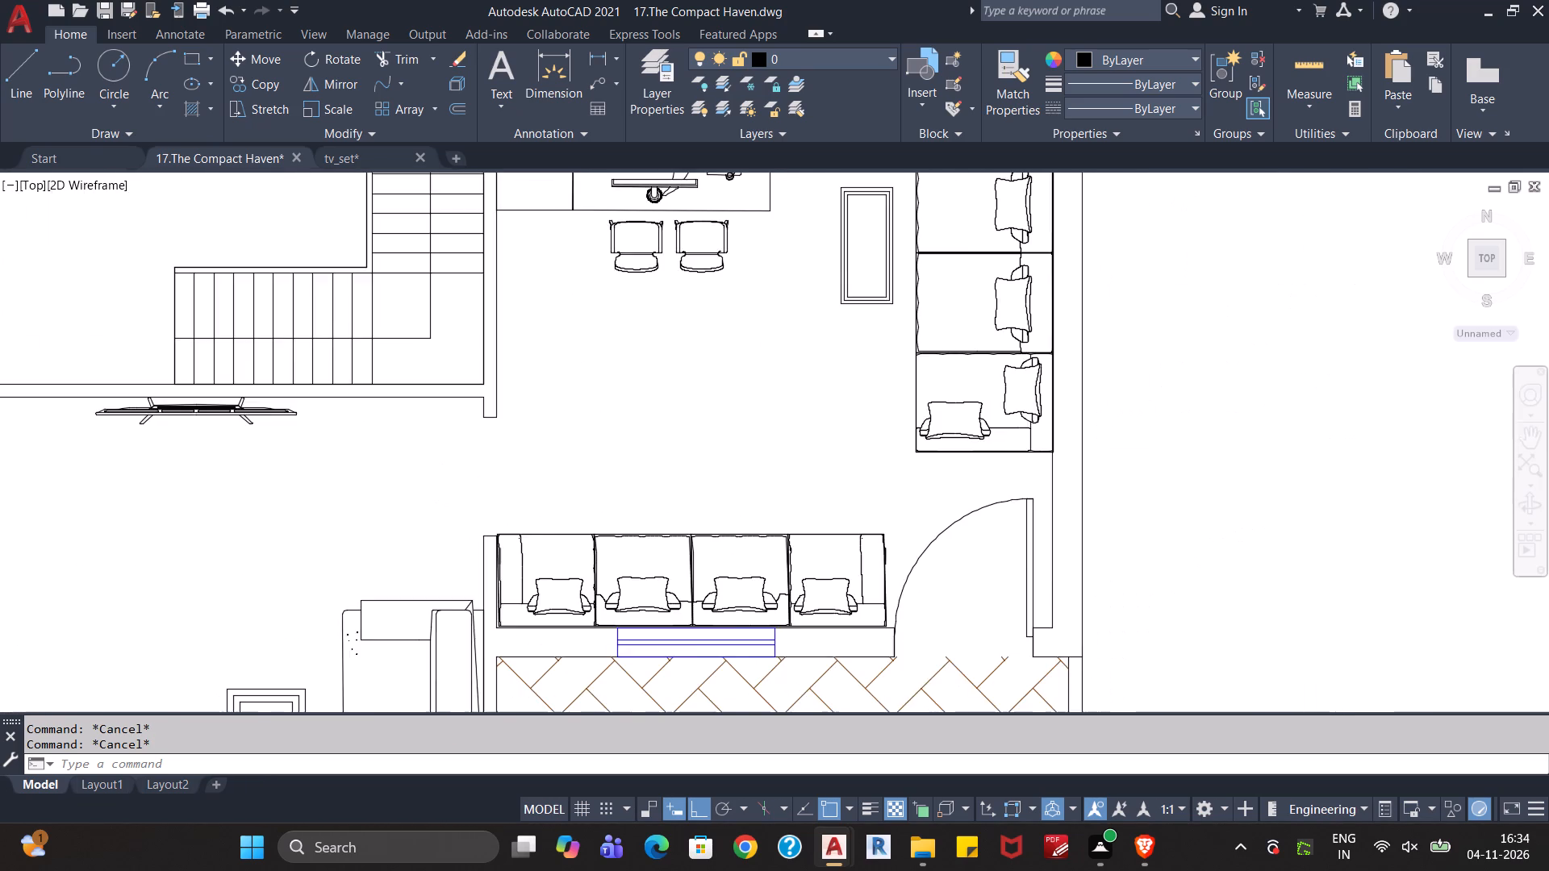
{"action": "middle_click_drag", "start_coordinate": [562, 494], "coordinate": [562, 471]}
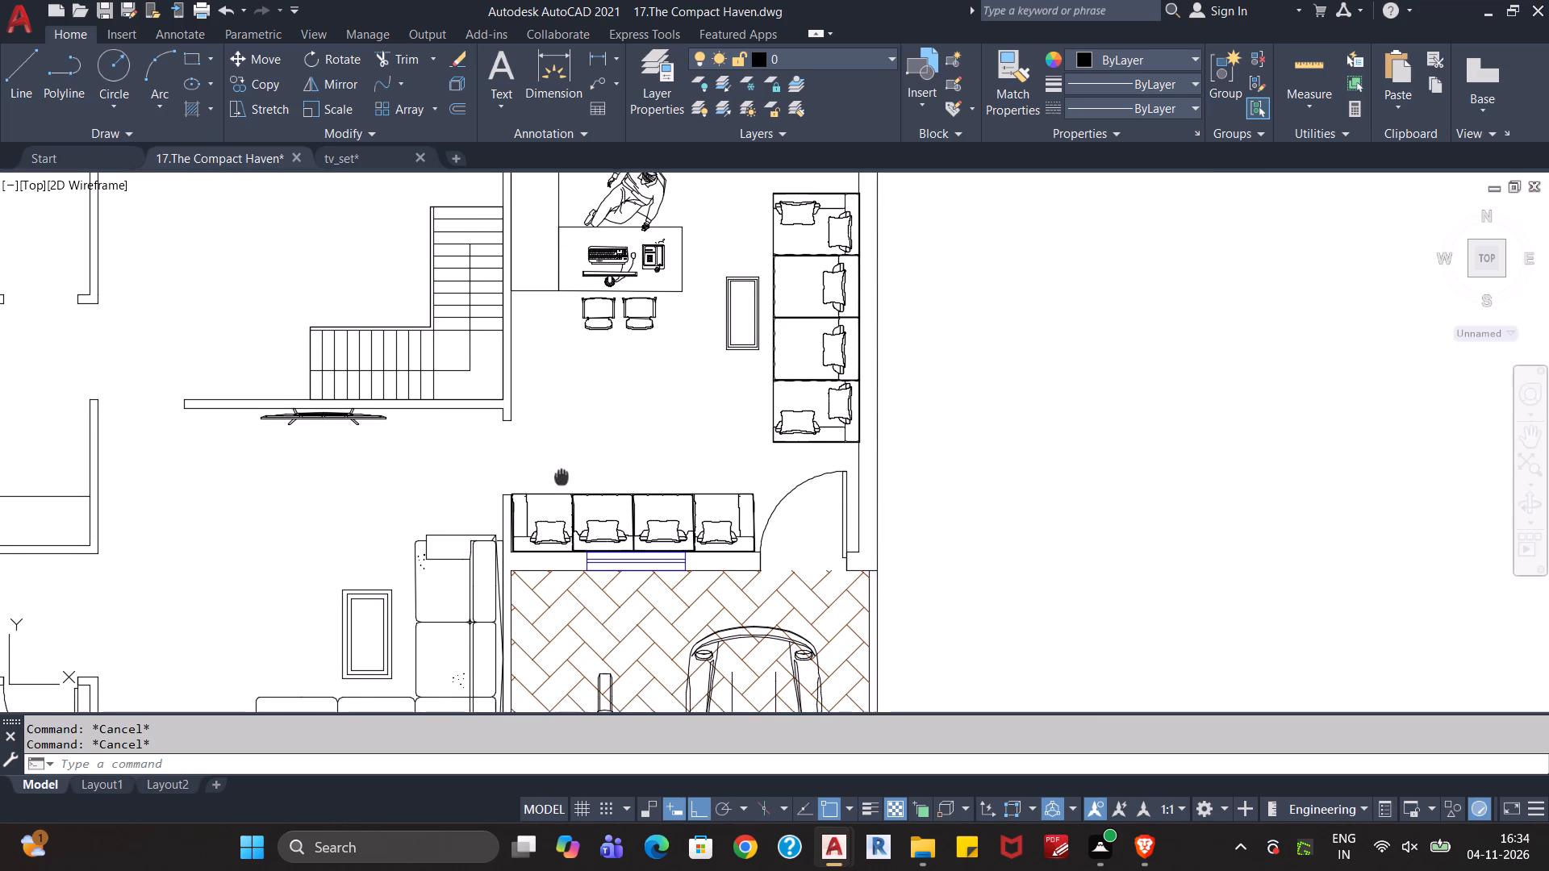
{"action": "middle_click_drag", "start_coordinate": [562, 471], "coordinate": [560, 459]}
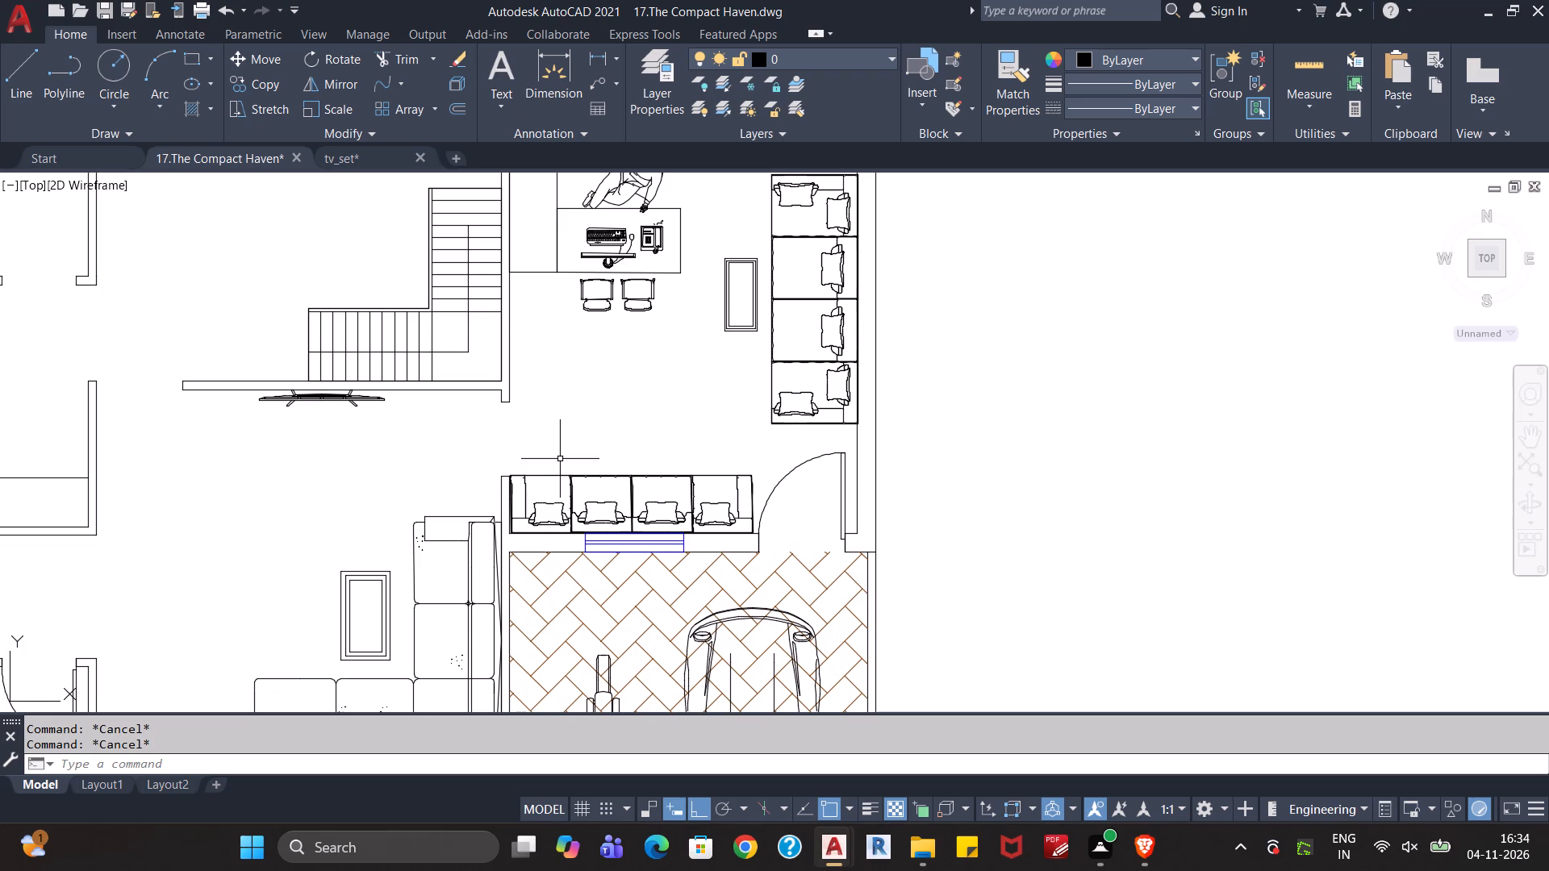
Copy the bathroom door of the bedroom above the office and paste it beside the office opening below the stairs.
{"action": "scroll", "coordinate": [554, 452], "scroll_direction": "down", "scroll_amount": 2}
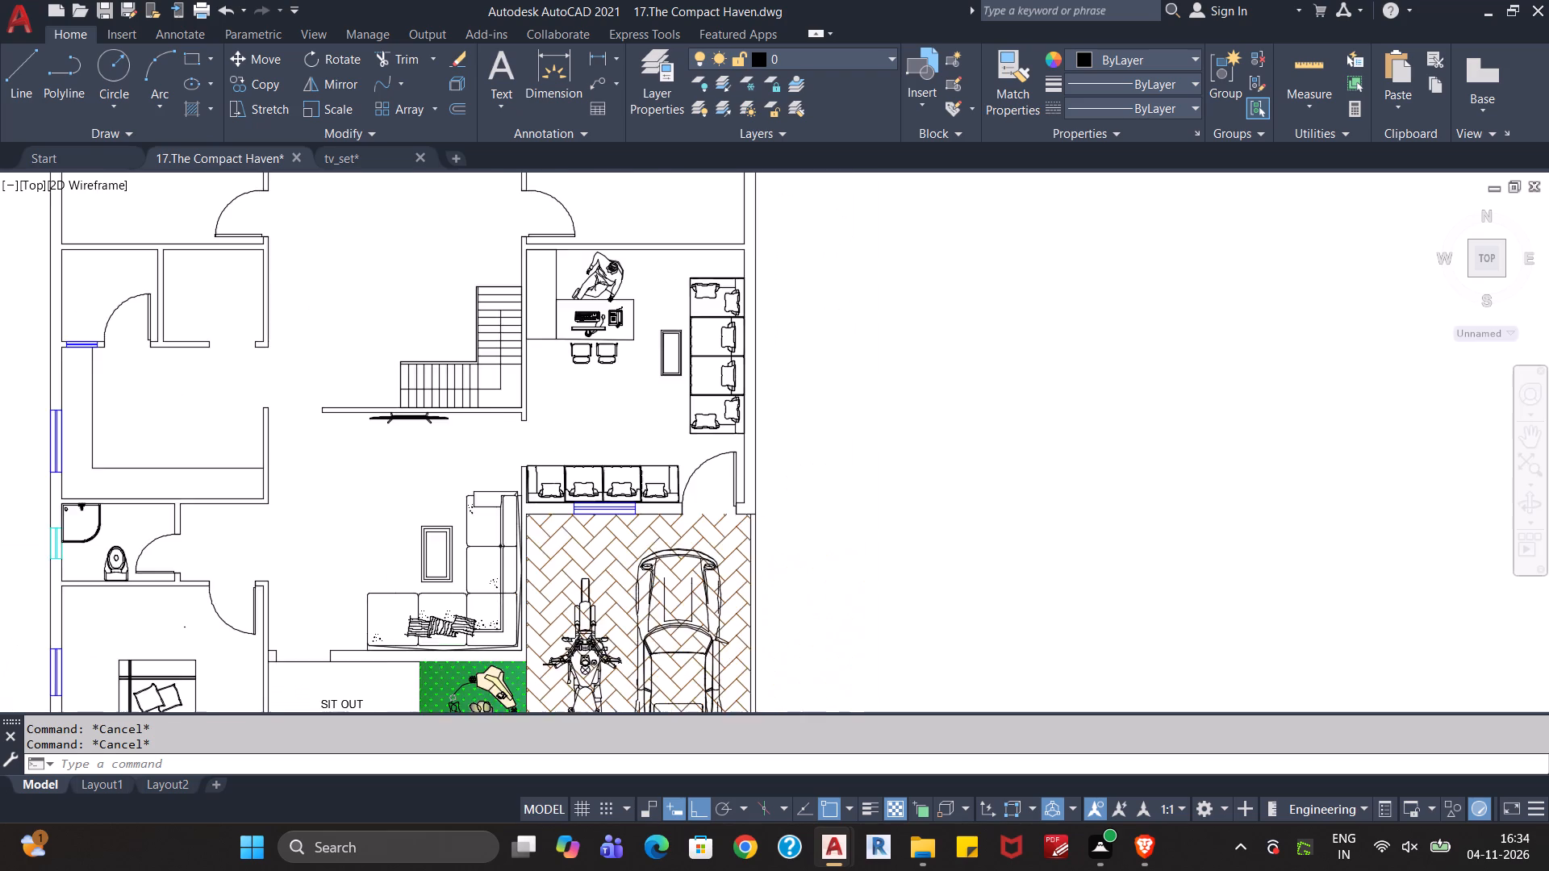
{"action": "middle_click_drag", "start_coordinate": [496, 306], "coordinate": [486, 417]}
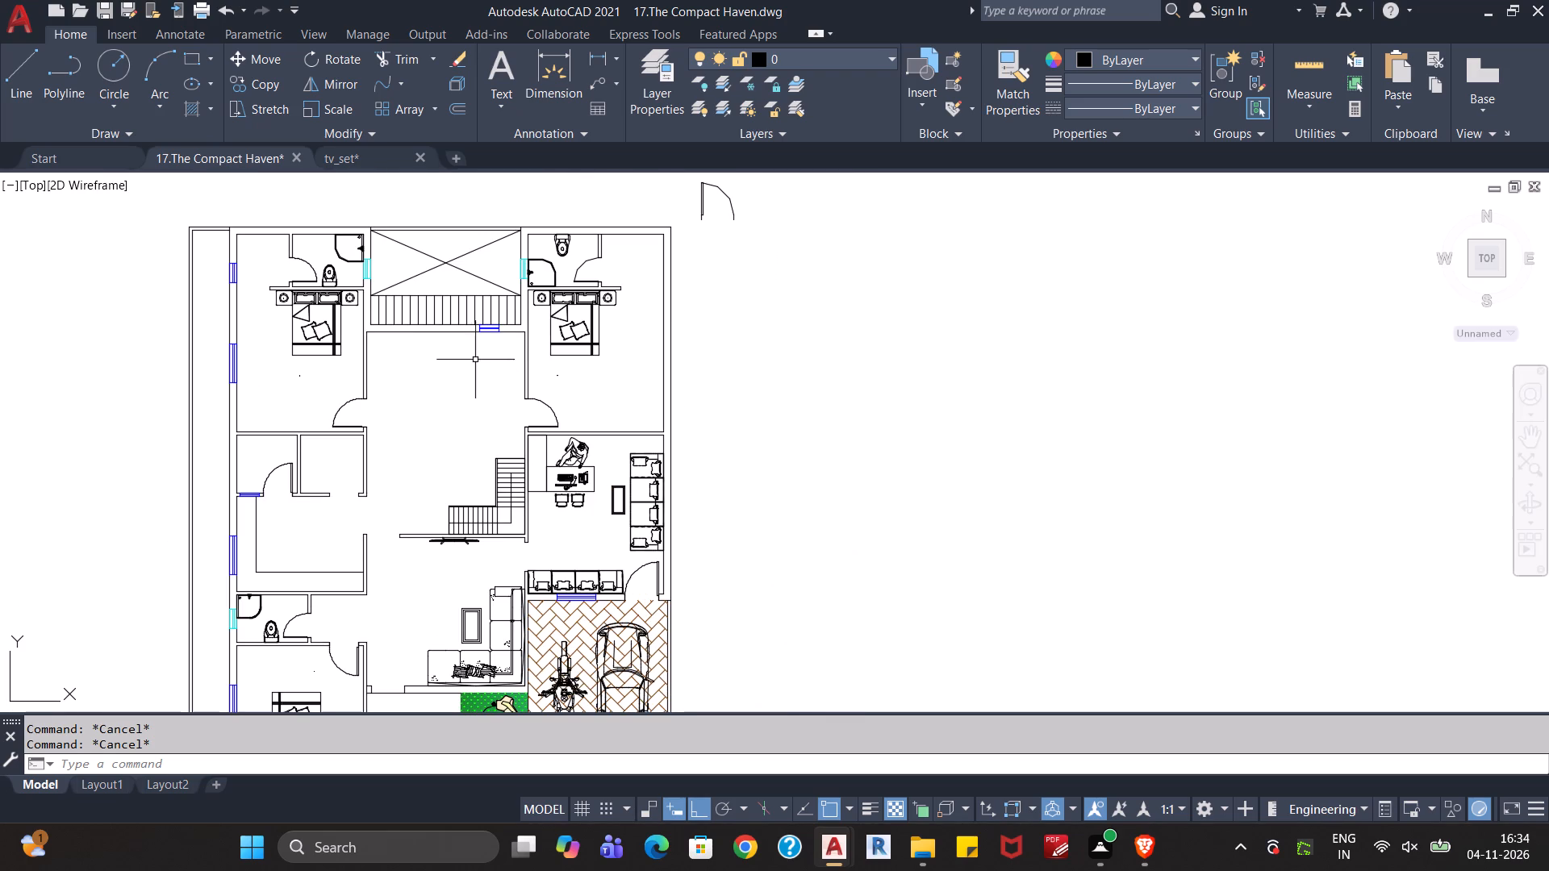
{"action": "left_click", "coordinate": [571, 277]}
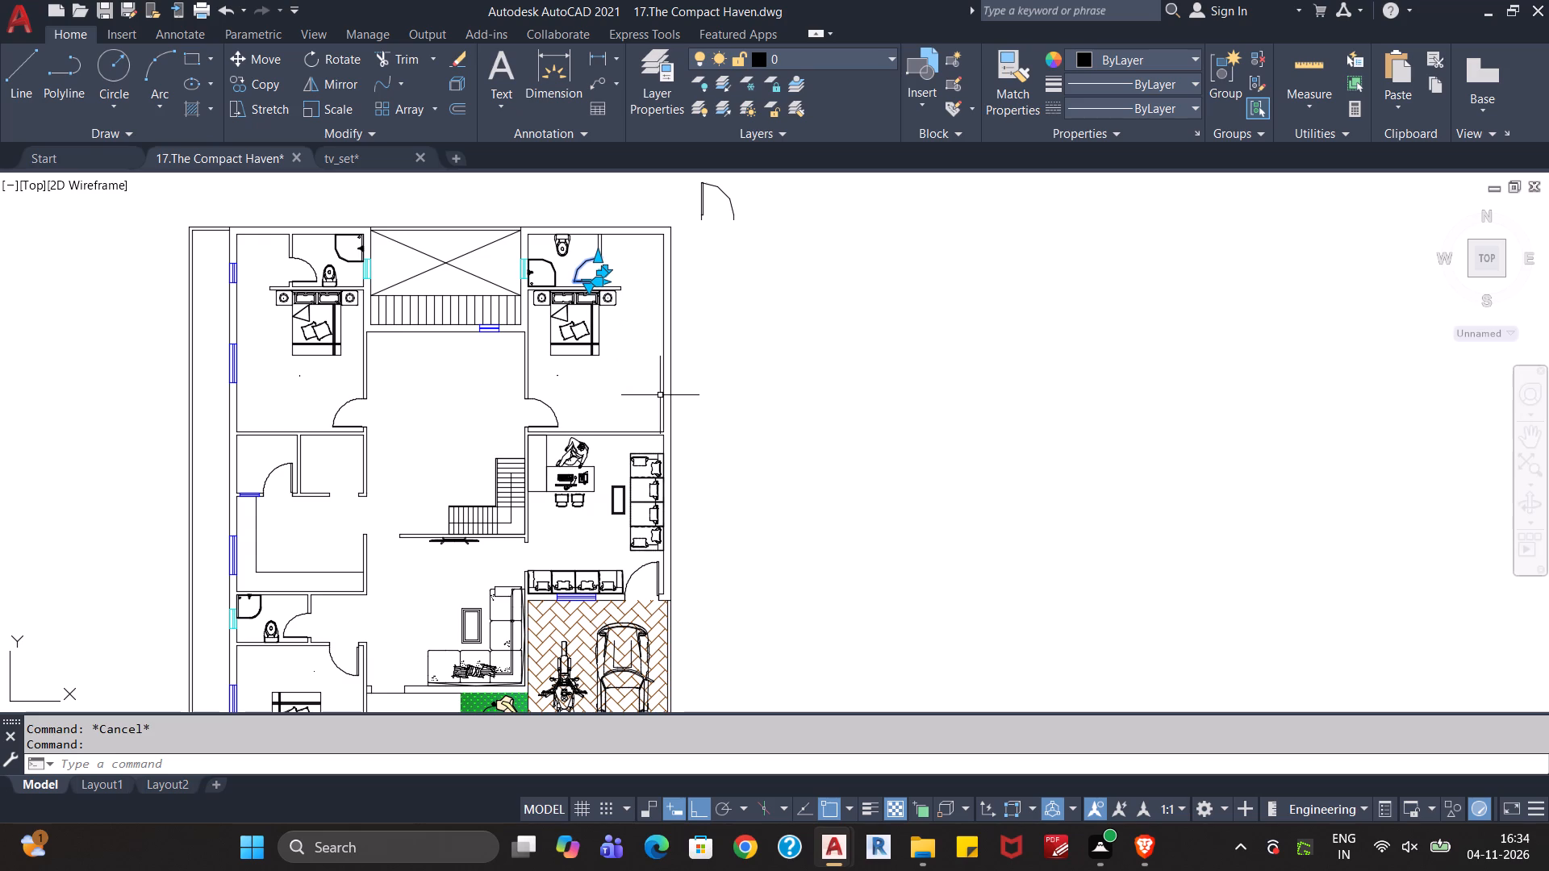
{"action": "key", "text": "ctrl+c"}
{"action": "key", "text": "ctrl+v"}
{"action": "scroll", "coordinate": [478, 565], "scroll_direction": "up", "scroll_amount": 3}
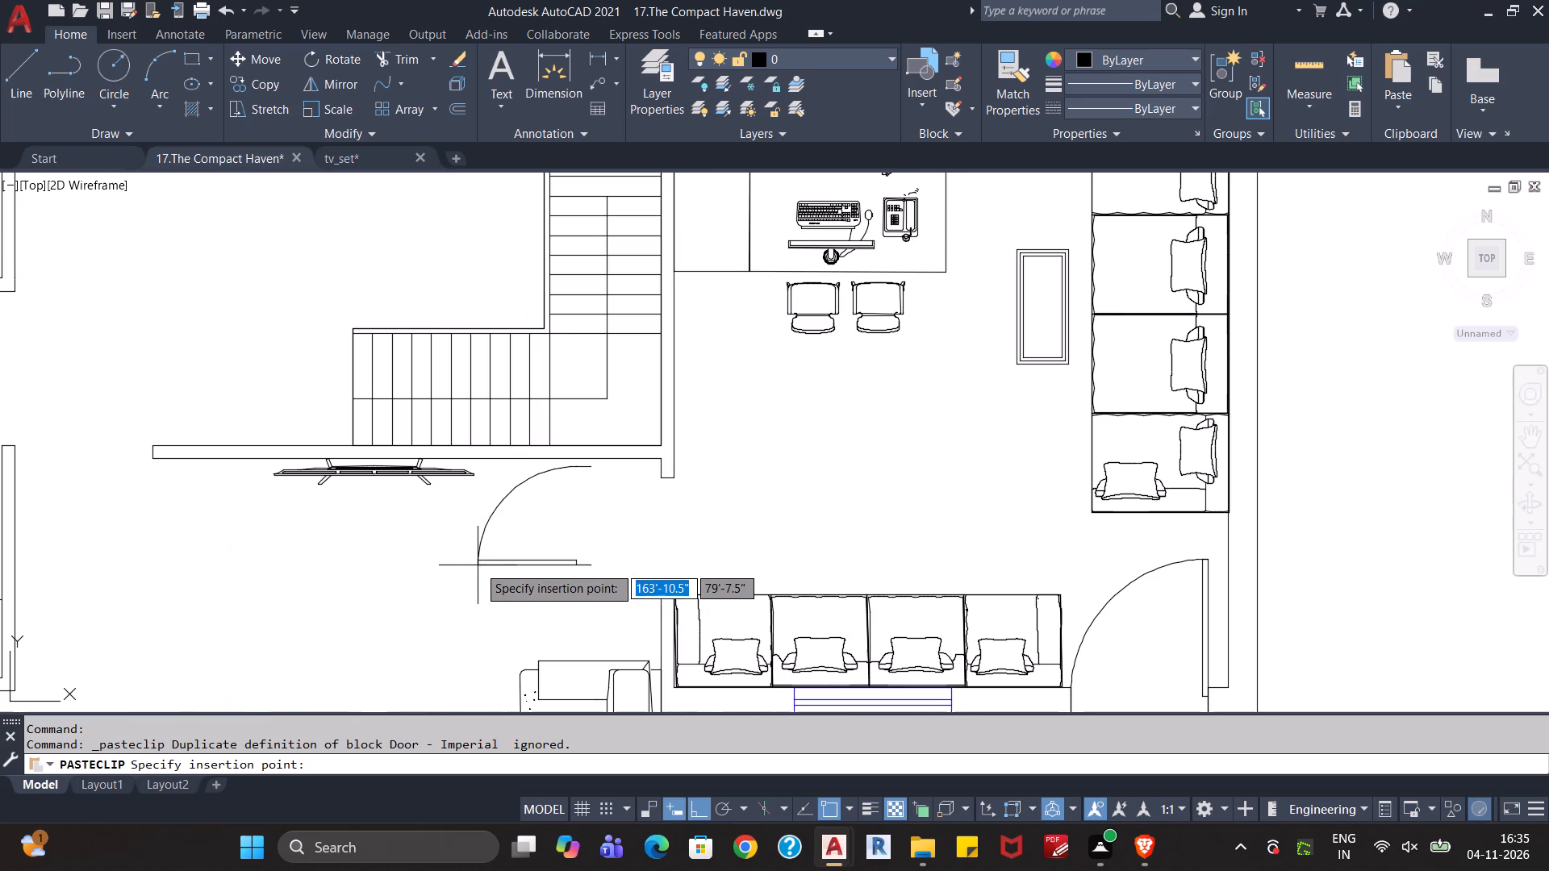
{"action": "left_click", "coordinate": [507, 580]}
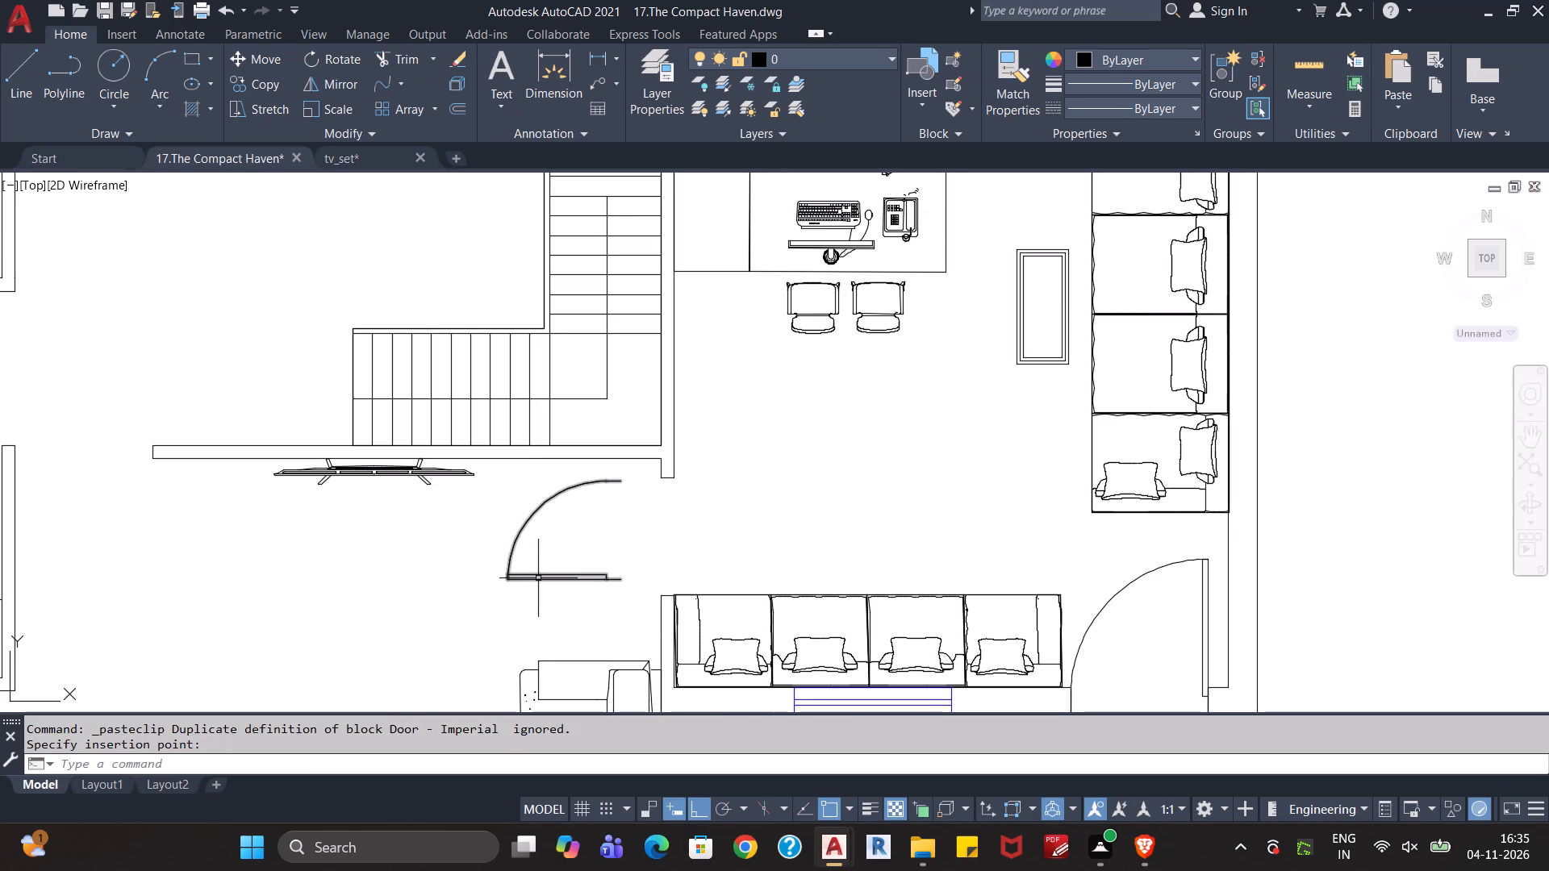
Flip the pasted door so its leaf lies on the stair-wall side of the opening.
{"action": "left_click", "coordinate": [538, 577]}
{"action": "left_click", "coordinate": [635, 531]}
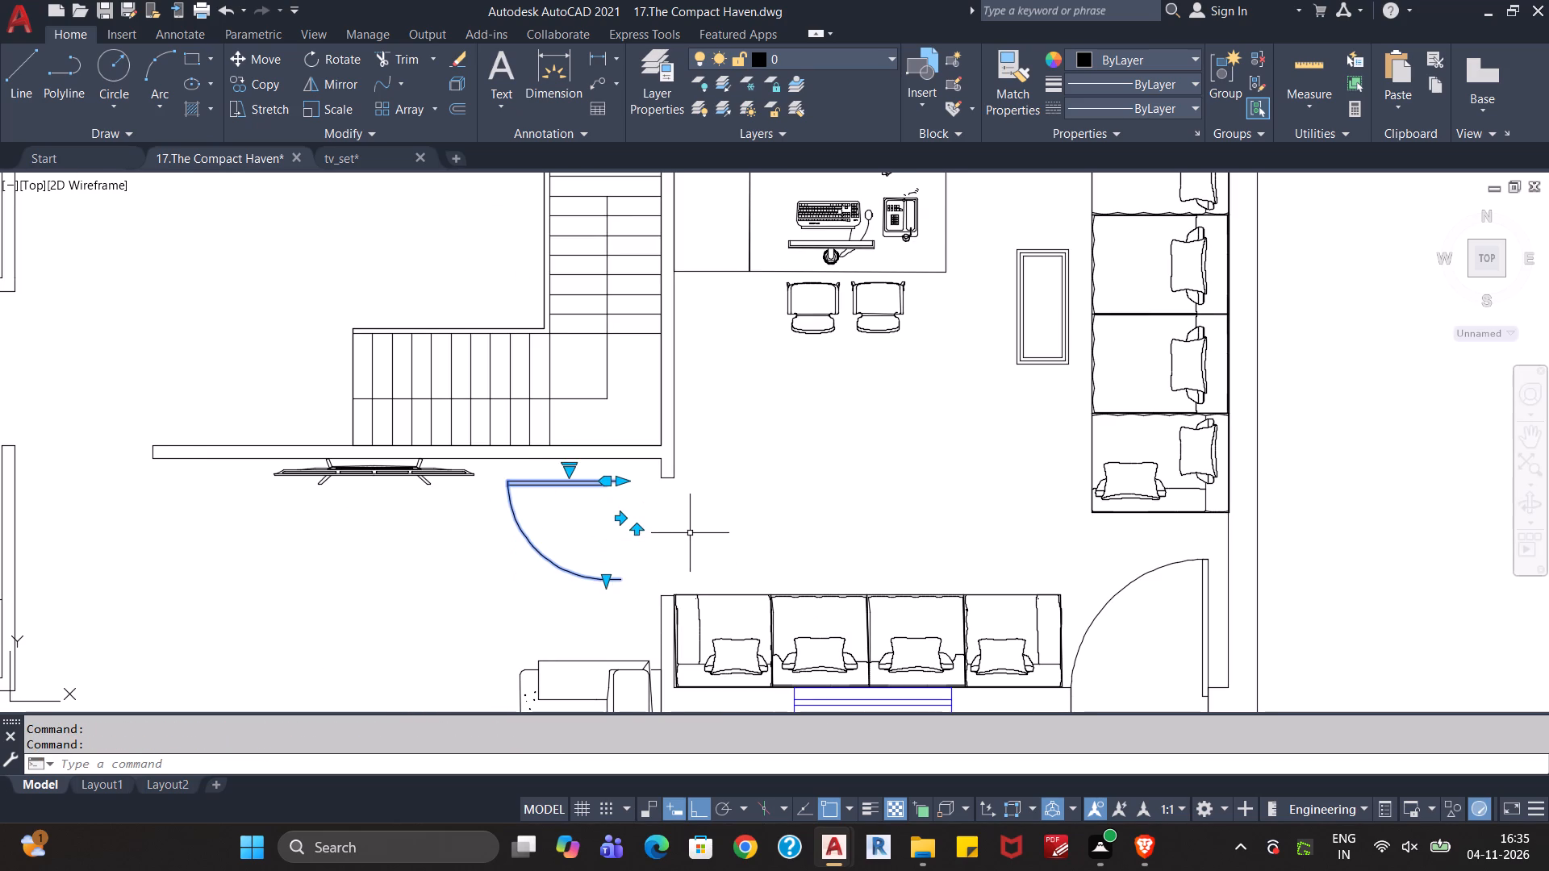
{"action": "key", "text": "Escape"}
Align the pasted door between the office-side wall corners below the stairs and beside the sofa block, scaling it to the alignment points.
{"action": "left_click", "coordinate": [604, 483]}
{"action": "type", "text": "ak"}
{"action": "key", "text": "BackSpace"}
{"action": "key", "text": "l"}
{"action": "key", "text": "Return"}
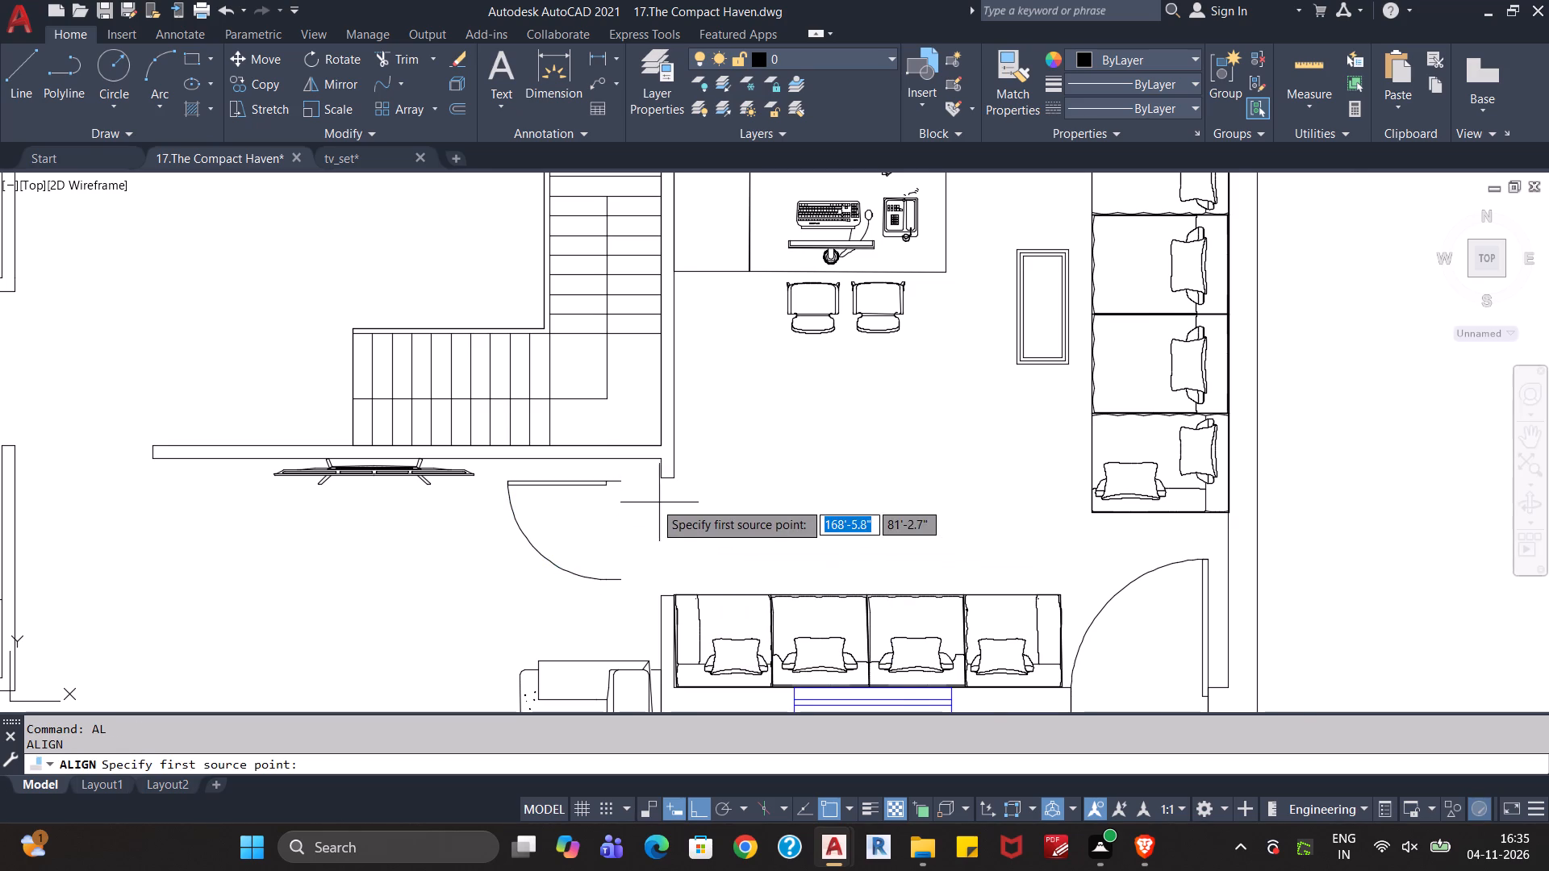
{"action": "scroll", "coordinate": [654, 502], "scroll_direction": "up", "scroll_amount": 2}
{"action": "left_click", "coordinate": [566, 452]}
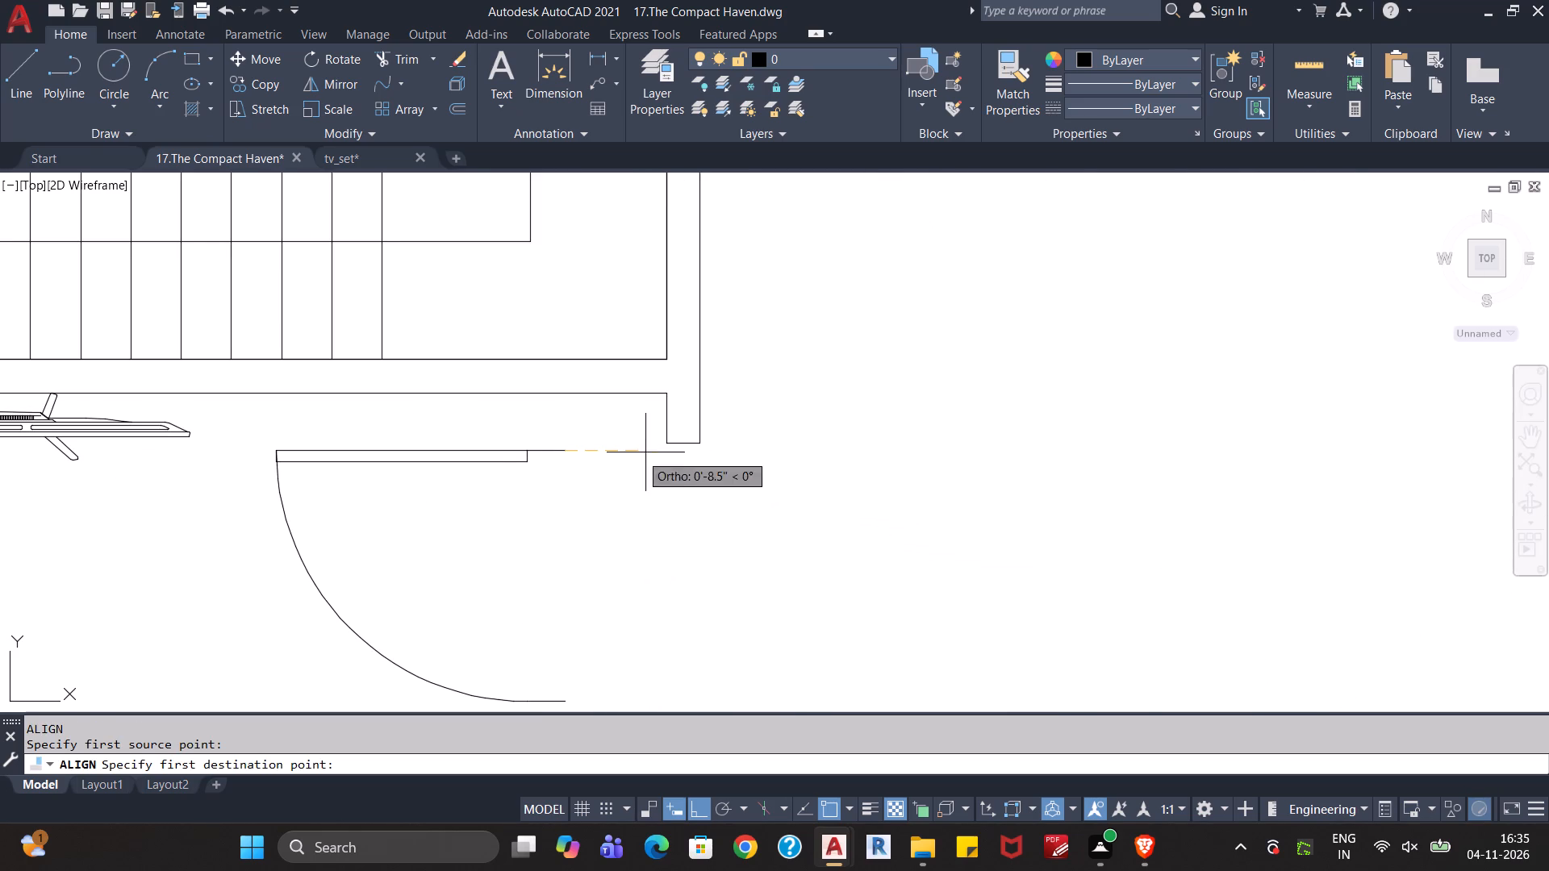
{"action": "left_click", "coordinate": [696, 443]}
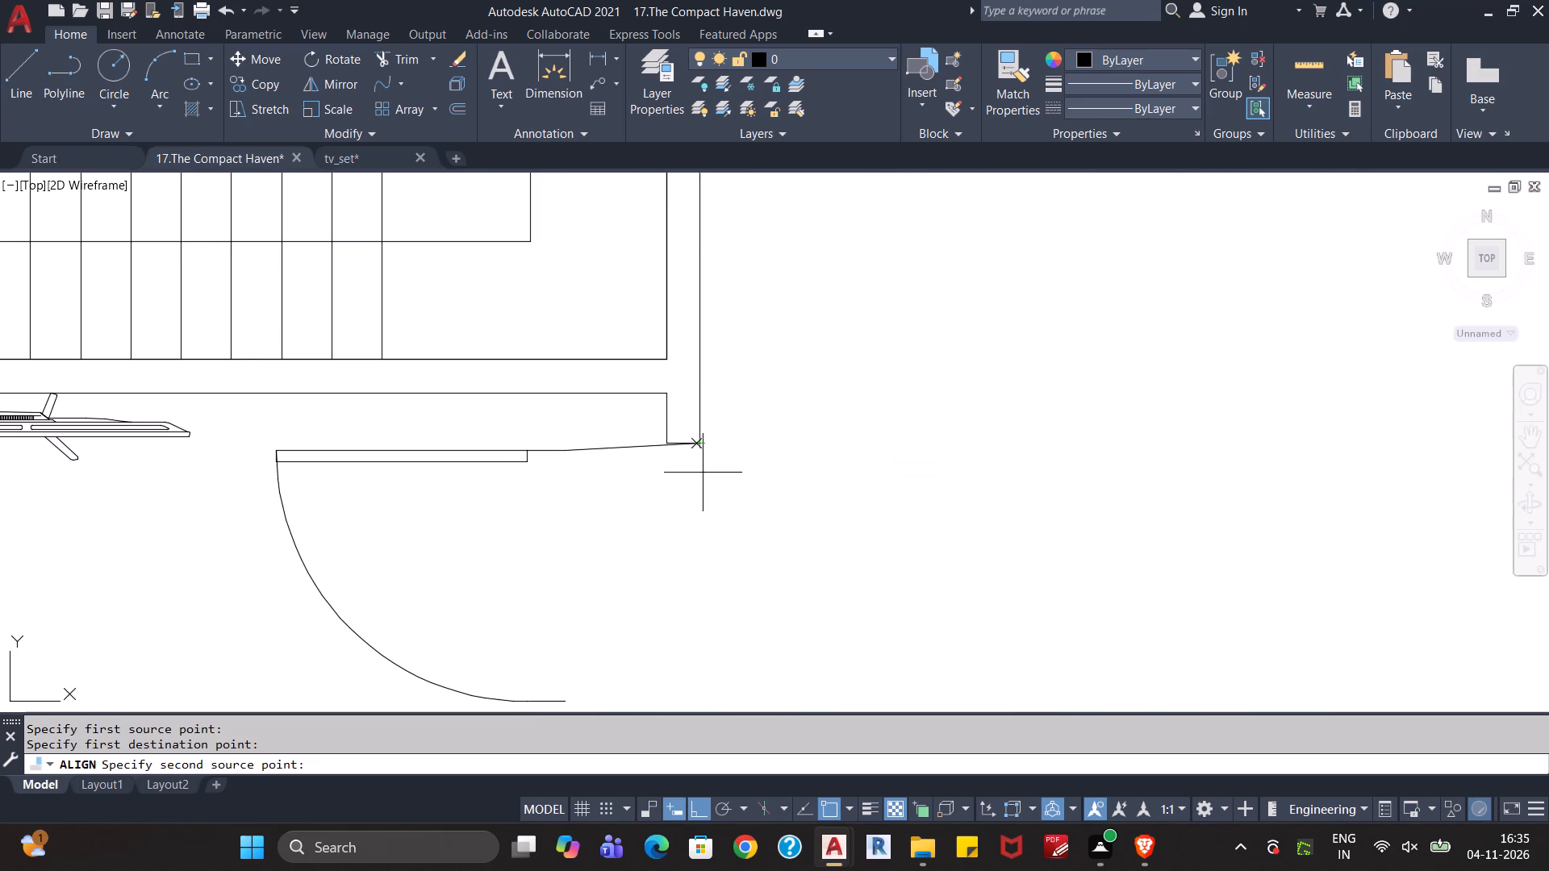
{"action": "scroll", "coordinate": [673, 551], "scroll_direction": "down", "scroll_amount": 1}
{"action": "left_click", "coordinate": [610, 644]}
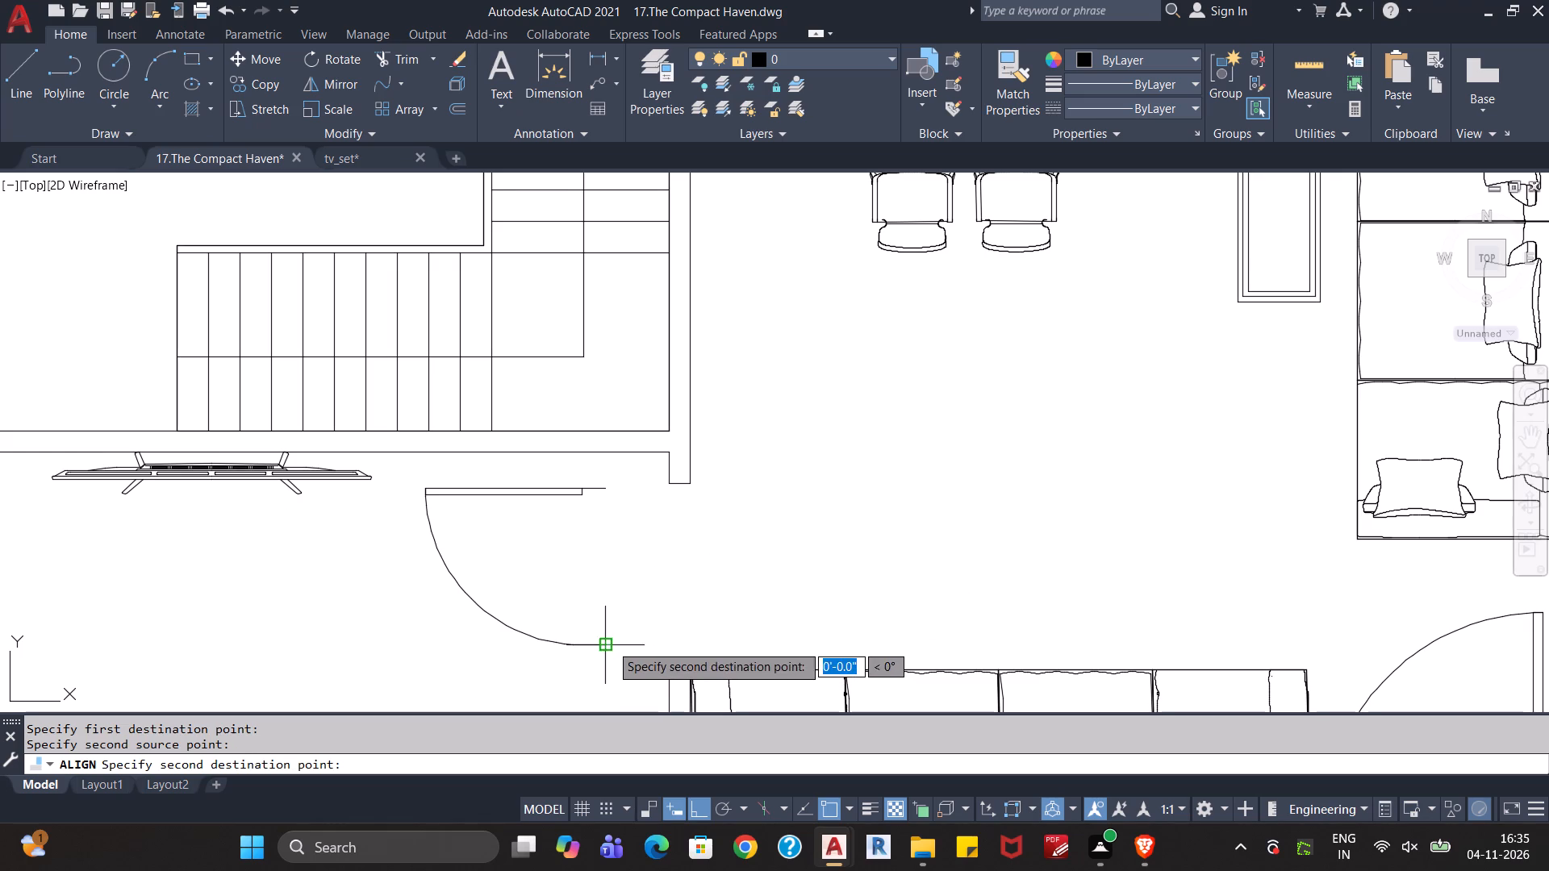
{"action": "scroll", "coordinate": [683, 668], "scroll_direction": "up", "scroll_amount": 4}
{"action": "middle_click_drag", "start_coordinate": [693, 670], "coordinate": [668, 565]}
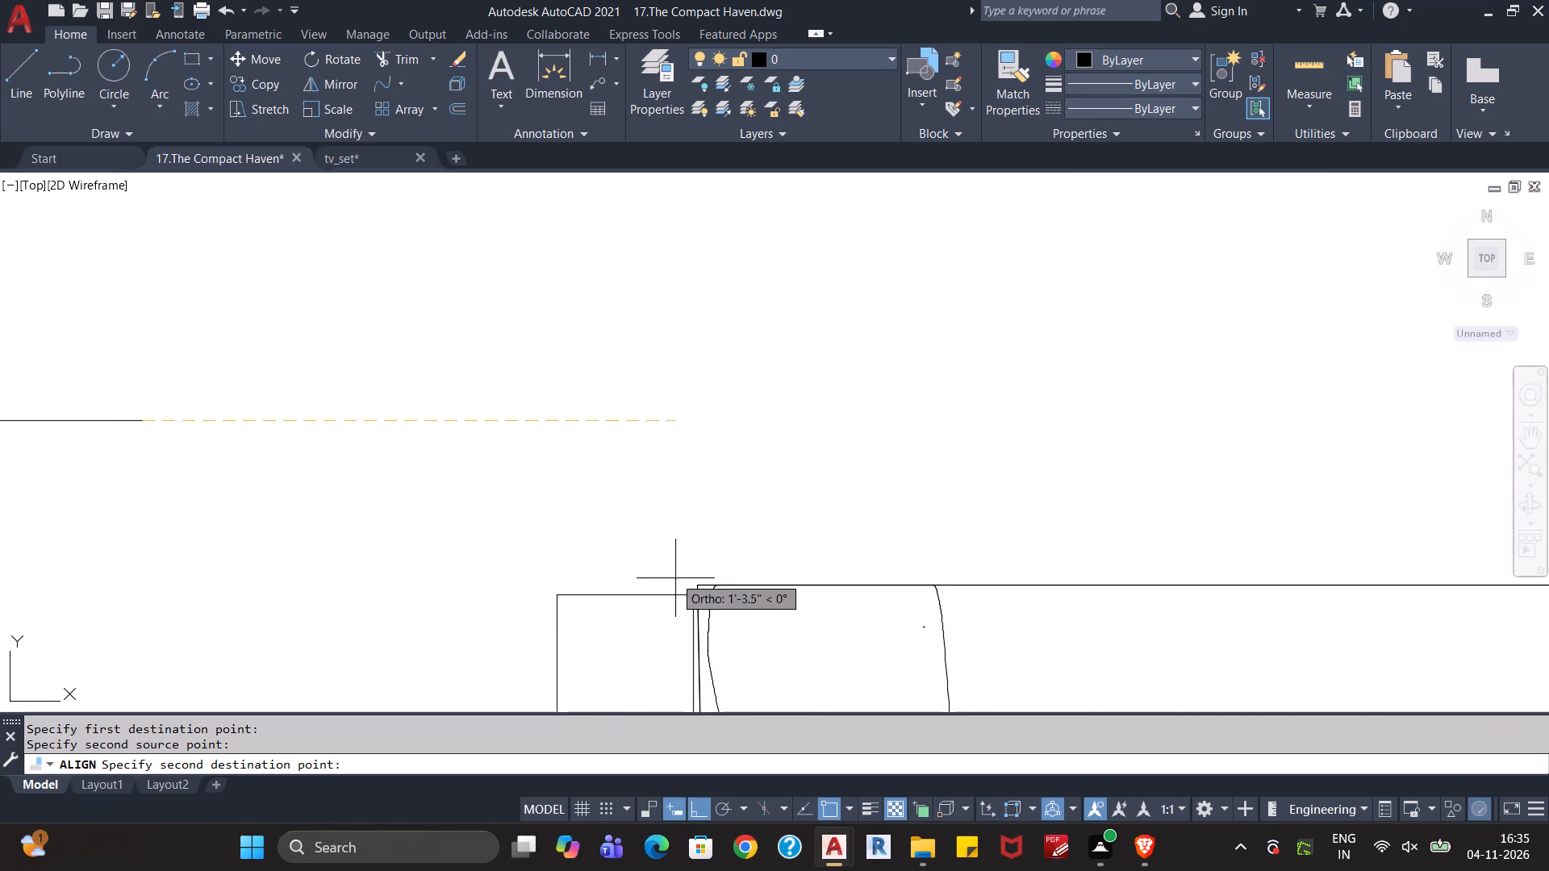
{"action": "left_click", "coordinate": [689, 601]}
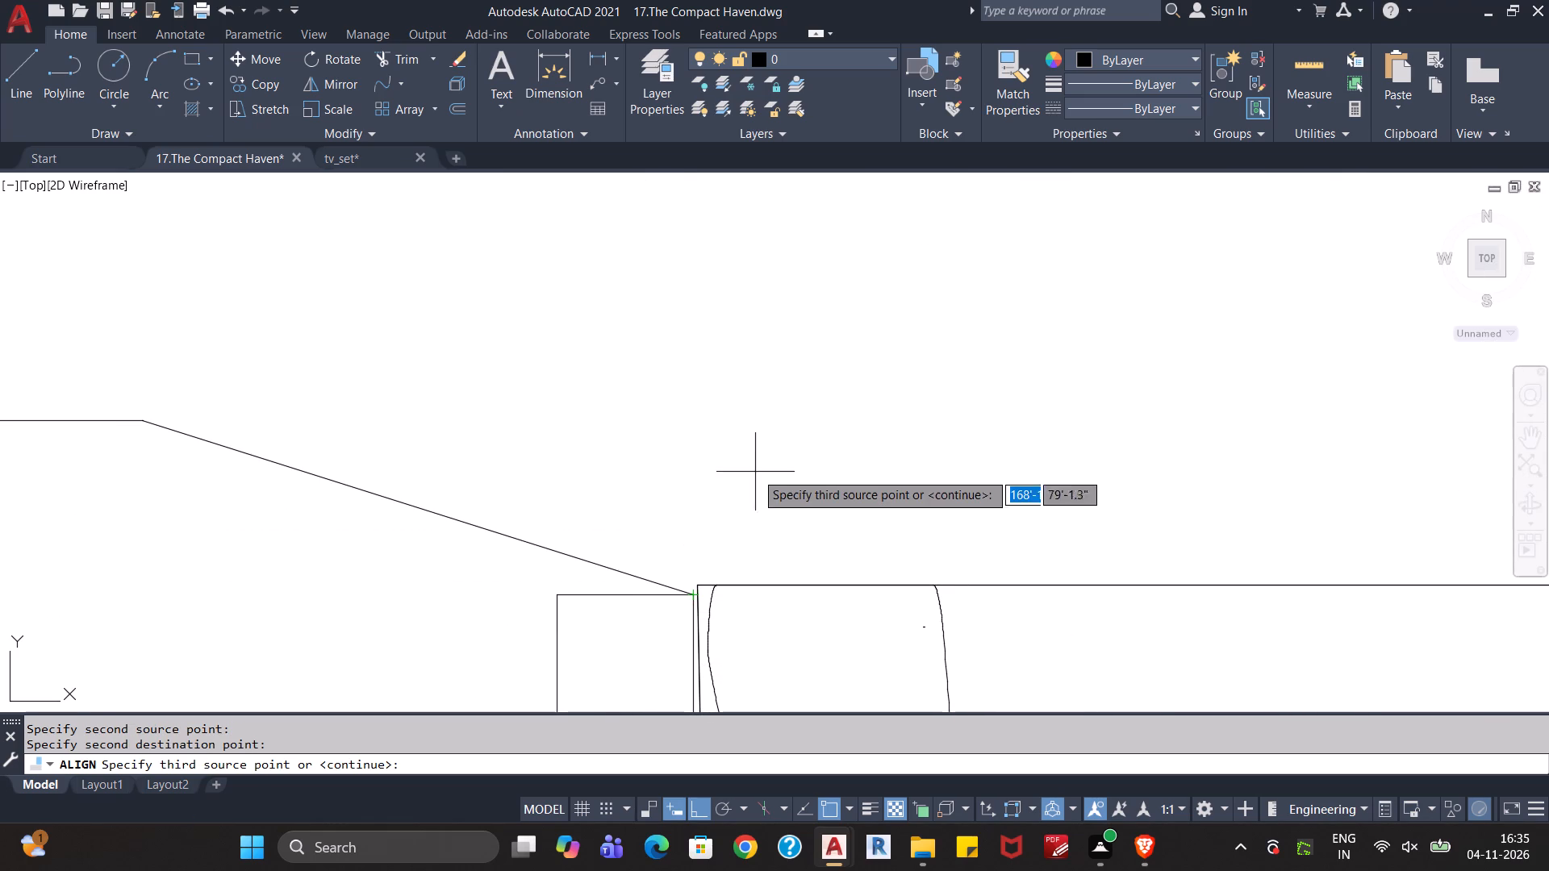
{"action": "key", "text": "Return"}
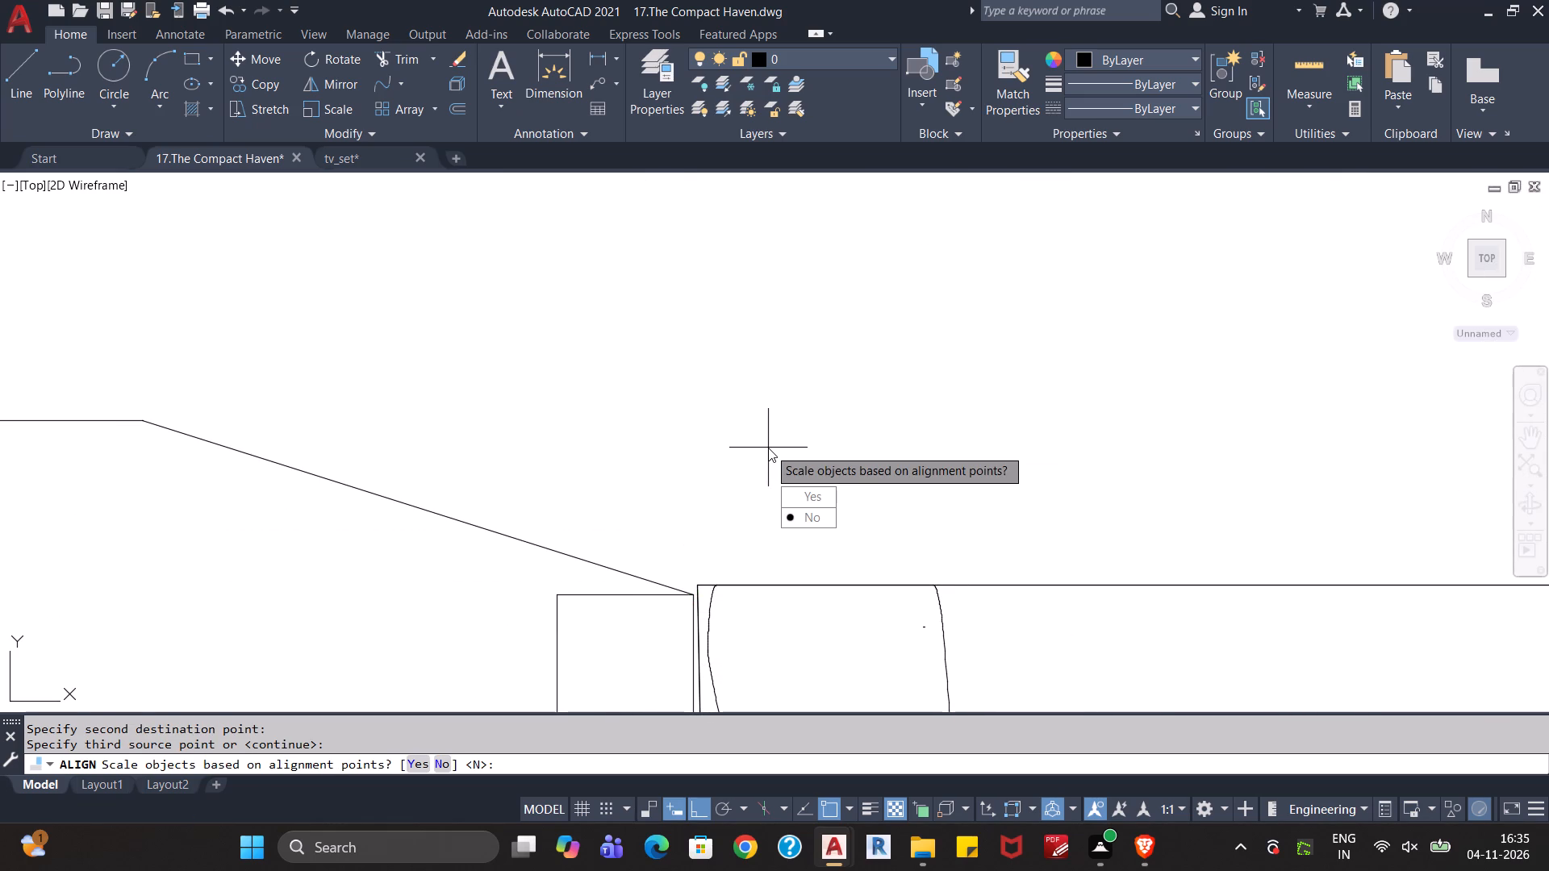
{"action": "key", "text": "y"}
{"action": "key", "text": "Return"}
{"action": "scroll", "coordinate": [768, 448], "scroll_direction": "down", "scroll_amount": 2}
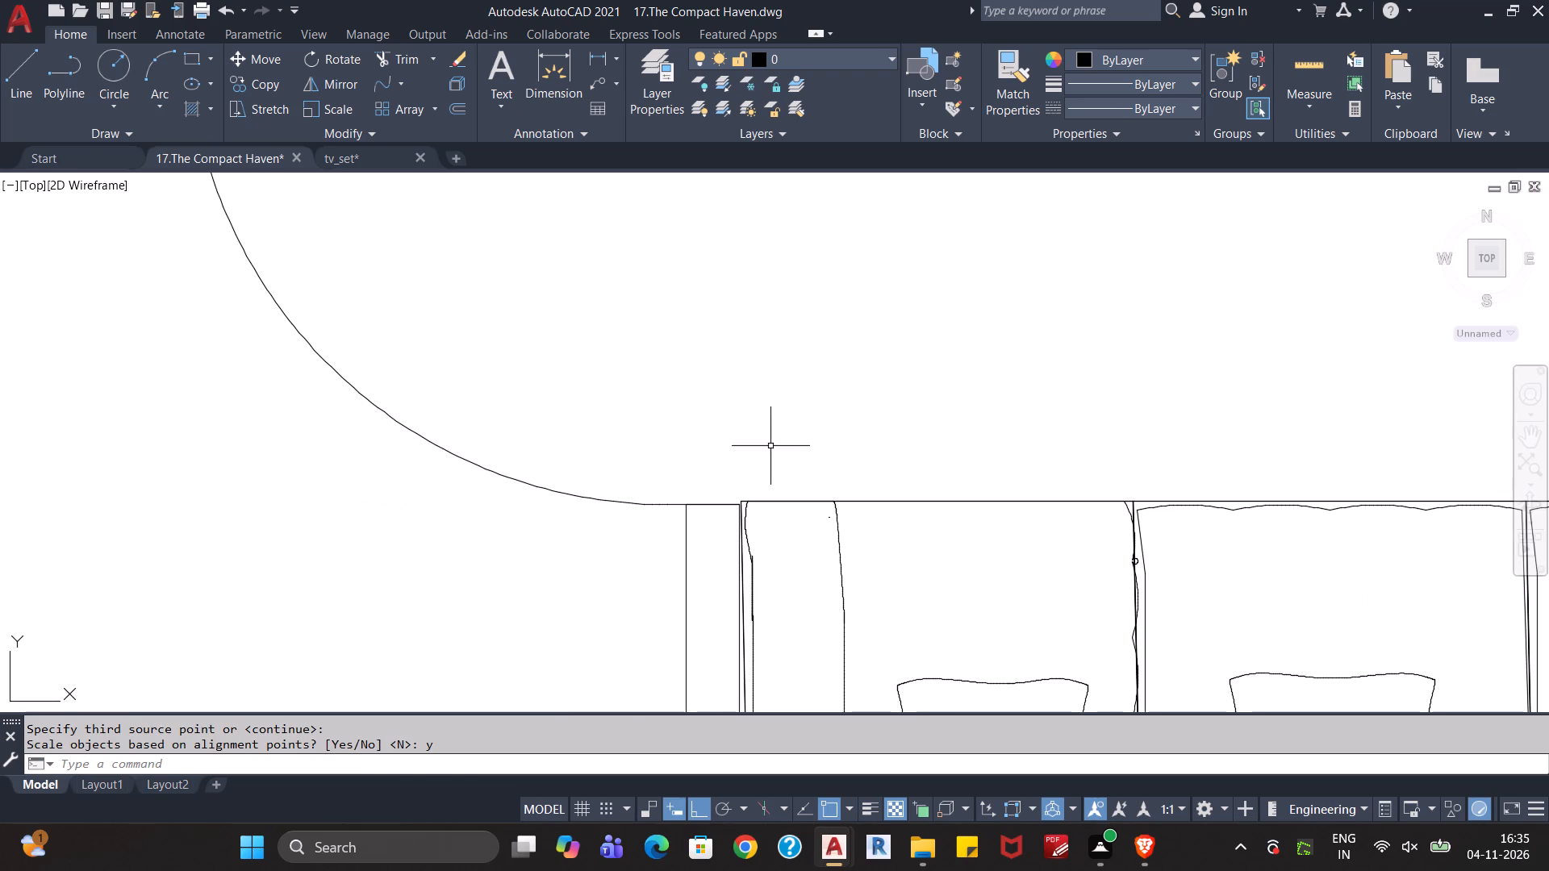
{"action": "scroll", "coordinate": [770, 446], "scroll_direction": "down", "scroll_amount": 1}
{"action": "middle_click_drag", "start_coordinate": [795, 390], "coordinate": [750, 516]}
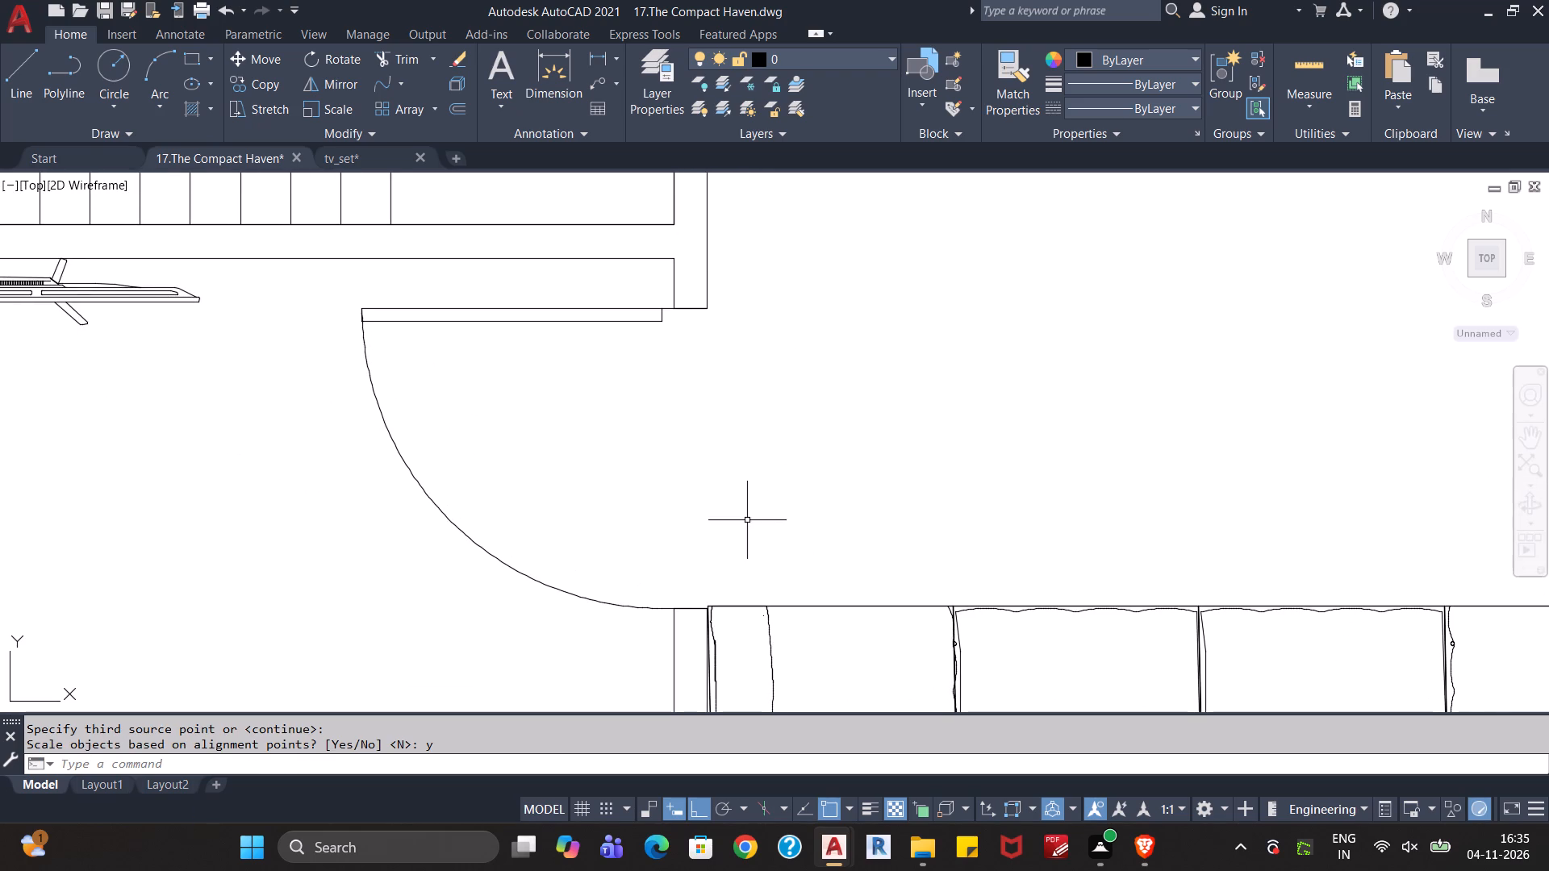
{"action": "key", "text": "Escape"}
{"action": "key", "text": "Escape"}
{"action": "key", "text": "Escape"}
Copy the door of the small room above the kitchen and paste it inside the entrance opening by the sit-out.
{"action": "scroll", "coordinate": [747, 520], "scroll_direction": "down", "scroll_amount": 1}
{"action": "scroll", "coordinate": [504, 585], "scroll_direction": "down", "scroll_amount": 1}
{"action": "middle_click_drag", "start_coordinate": [502, 587], "coordinate": [579, 516]}
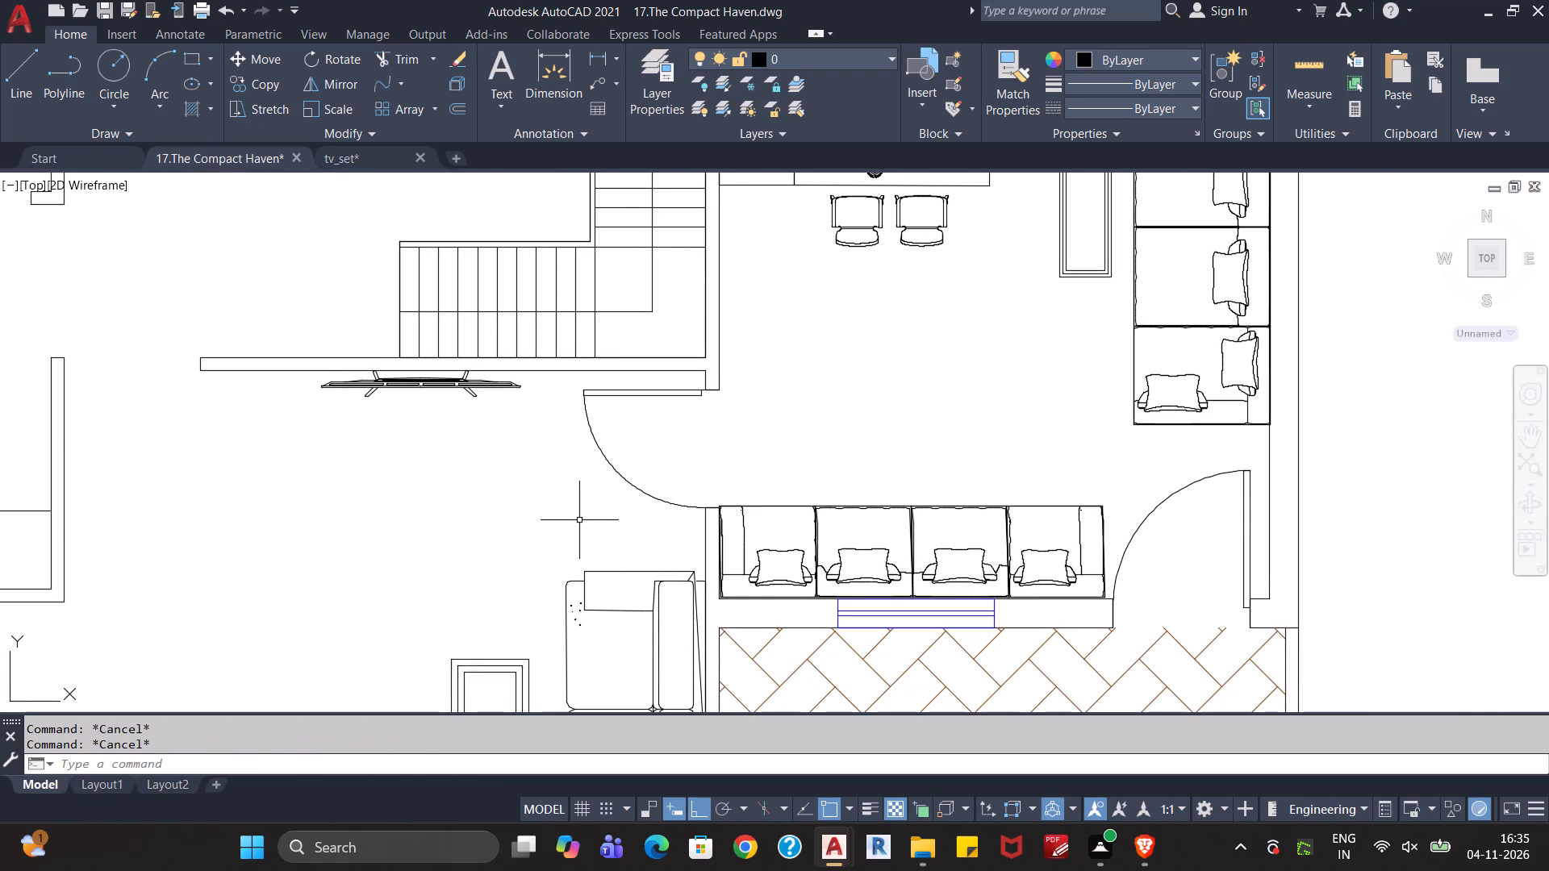
{"action": "scroll", "coordinate": [557, 545], "scroll_direction": "down", "scroll_amount": 1}
{"action": "middle_click_drag", "start_coordinate": [527, 555], "coordinate": [537, 479]}
{"action": "scroll", "coordinate": [537, 477], "scroll_direction": "down", "scroll_amount": 1}
{"action": "middle_click_drag", "start_coordinate": [474, 543], "coordinate": [496, 499]}
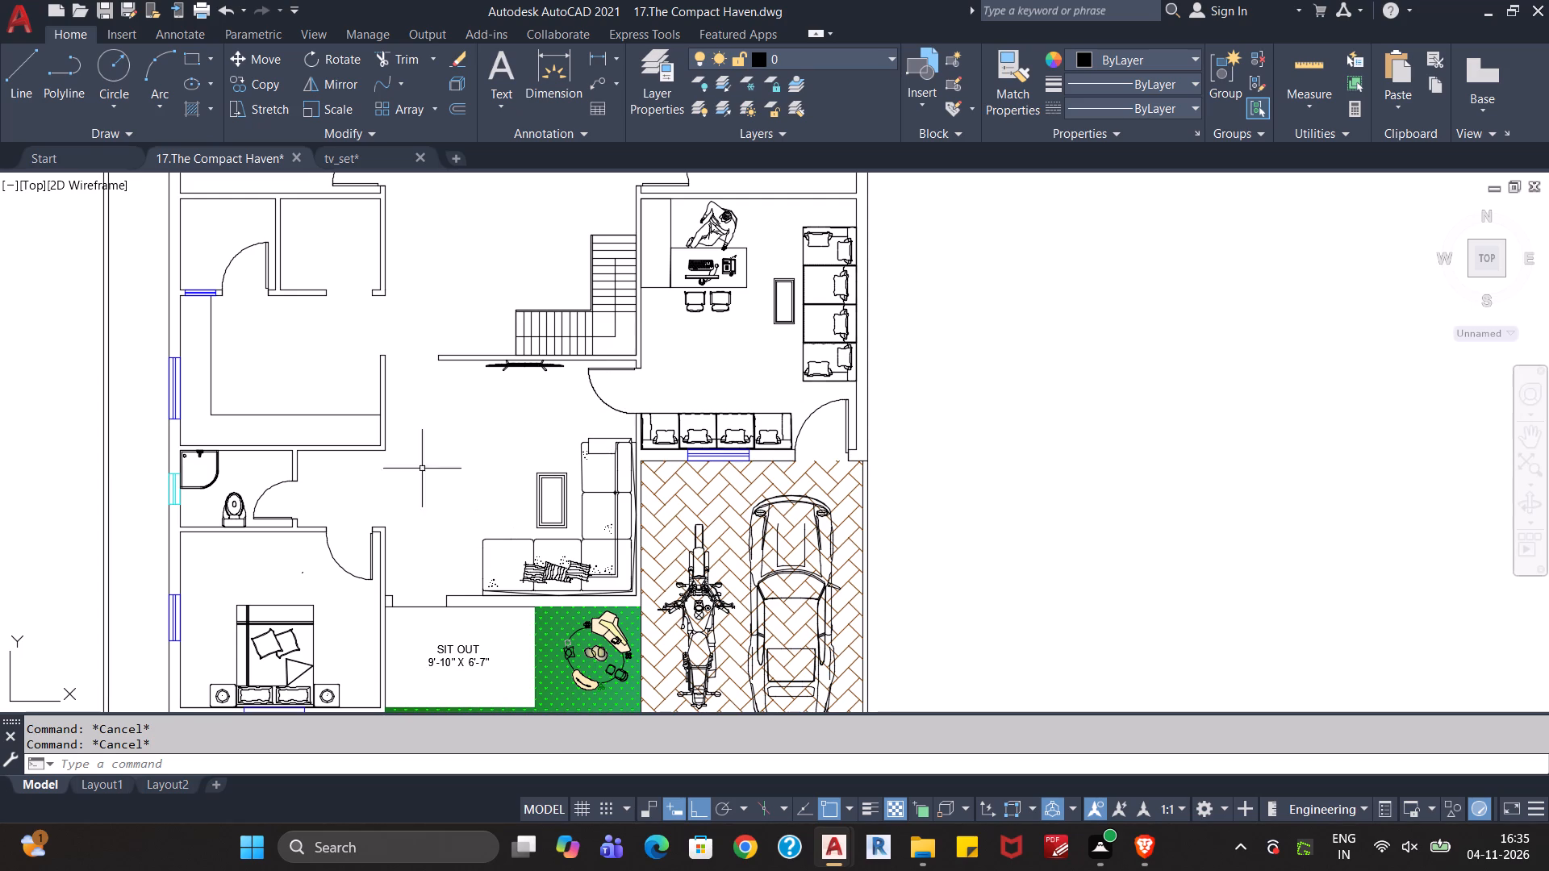
{"action": "left_click", "coordinate": [263, 275]}
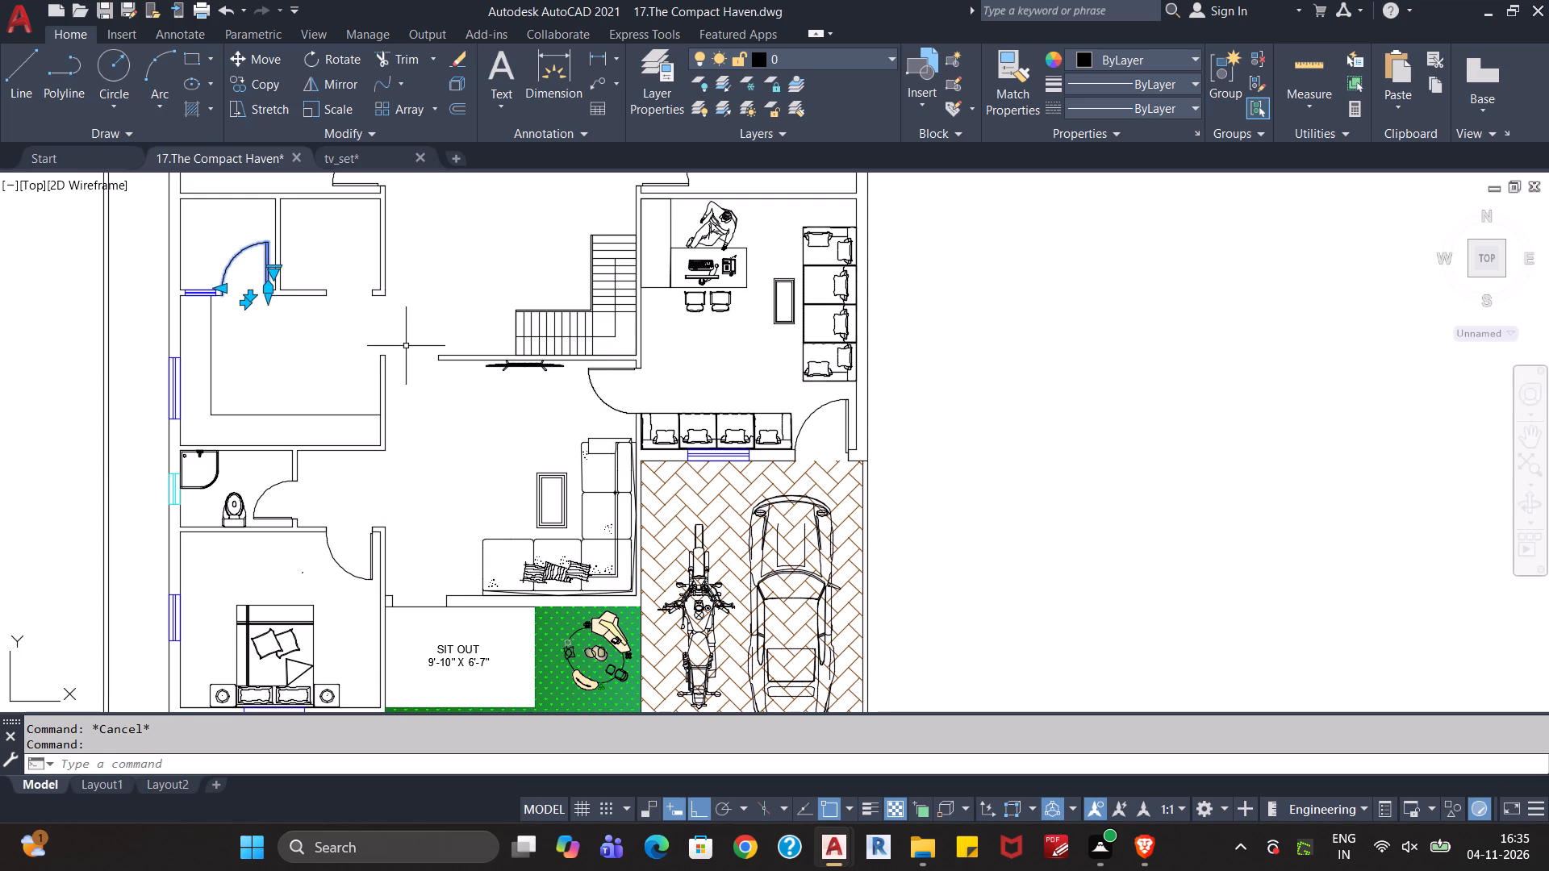
{"action": "key", "text": "ctrl+c"}
{"action": "key", "text": "ctrl+v"}
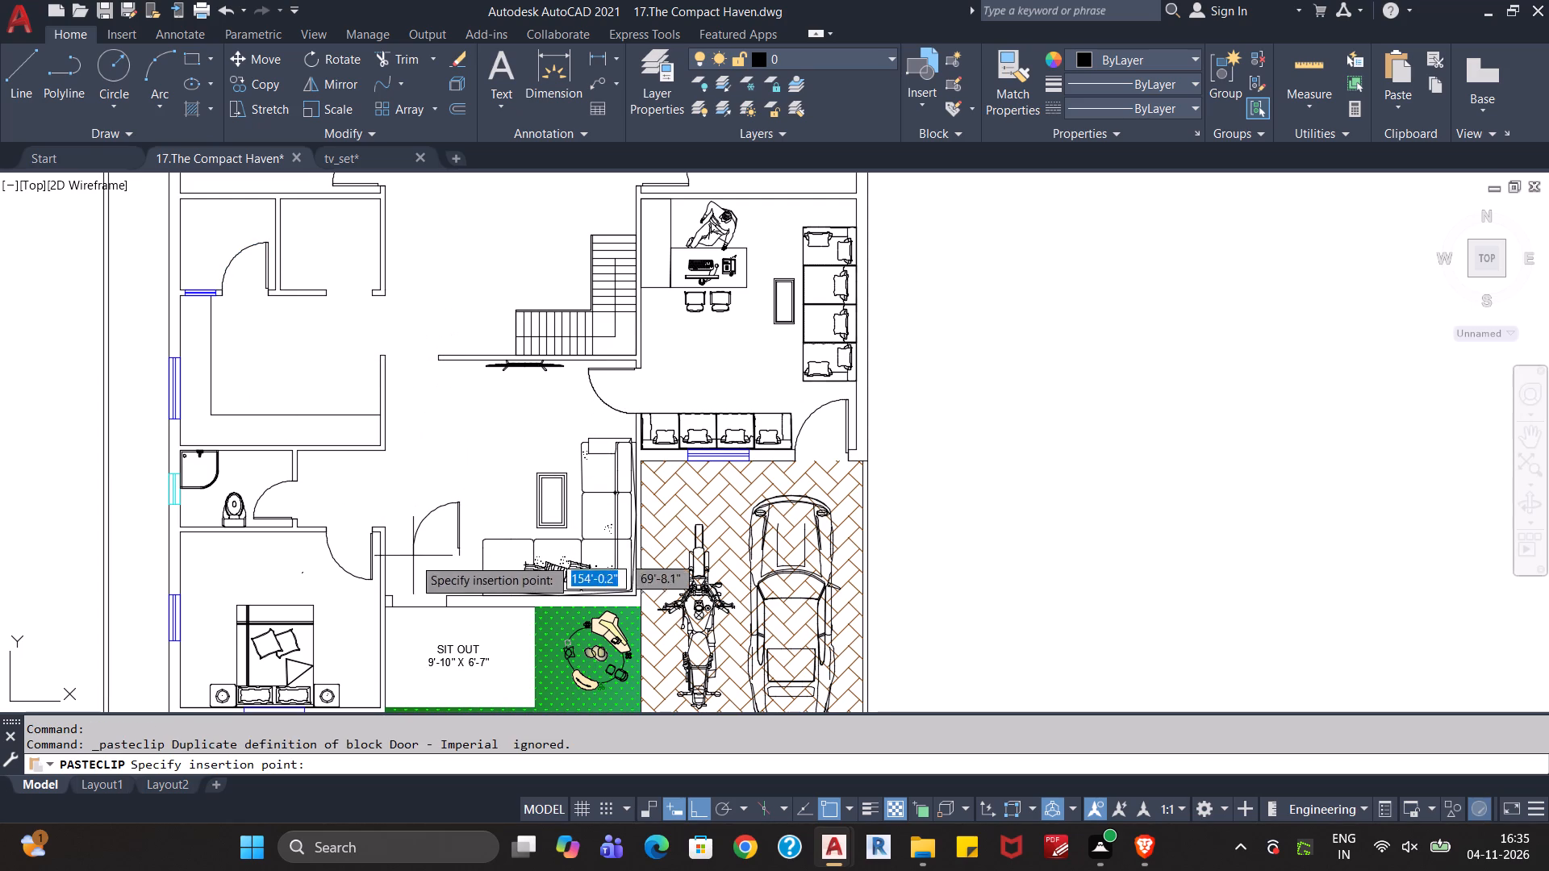
{"action": "left_click", "coordinate": [405, 579]}
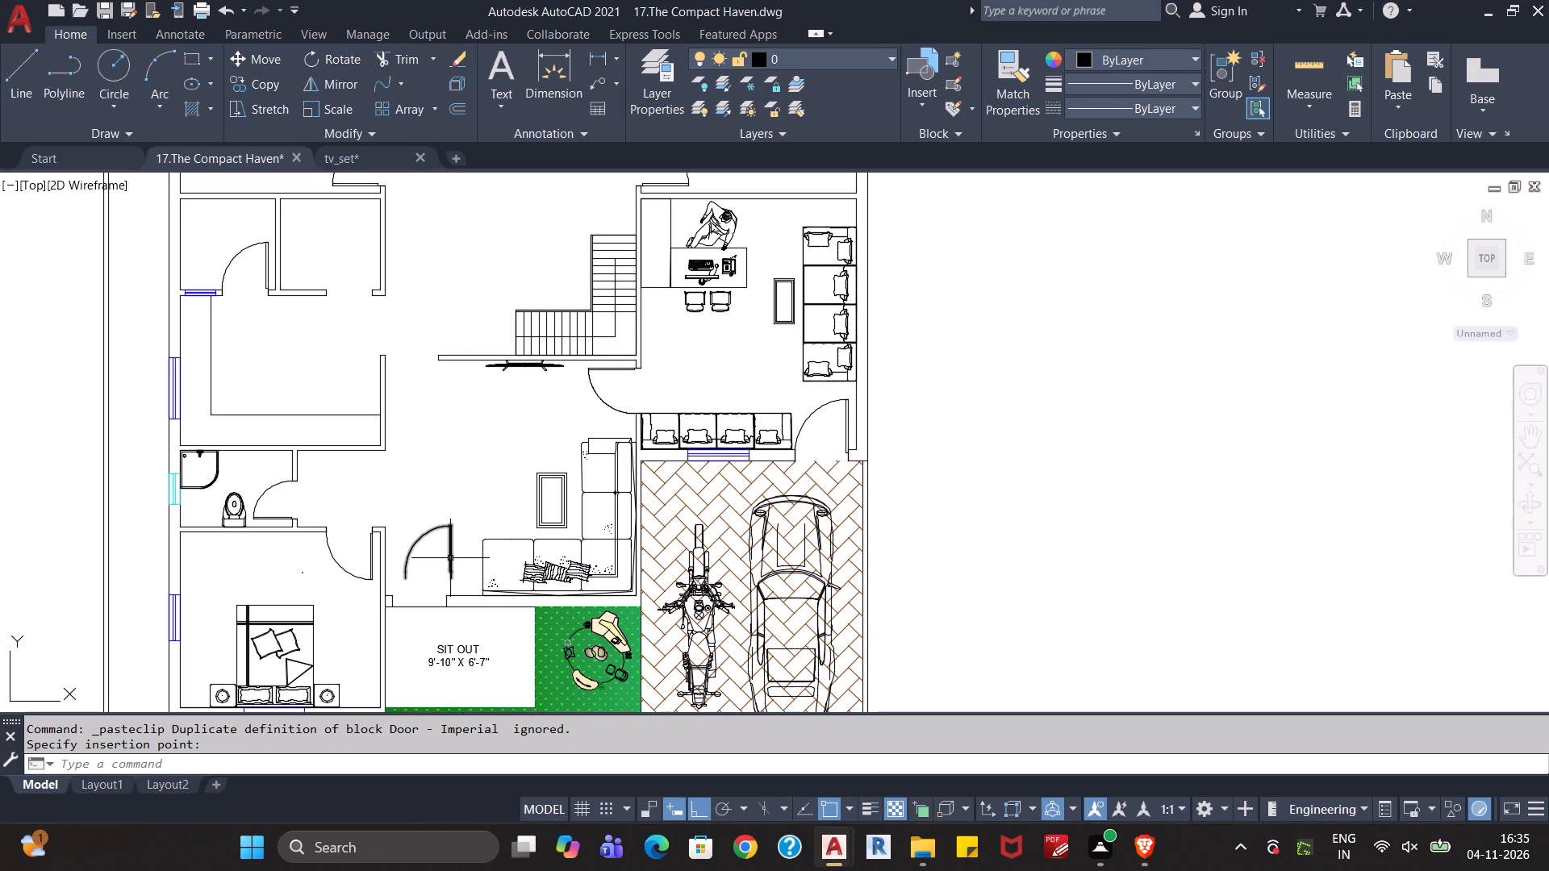
Flip the pasted entrance door so its leaf lies on the bedroom side of the opening.
{"action": "left_click", "coordinate": [450, 558]}
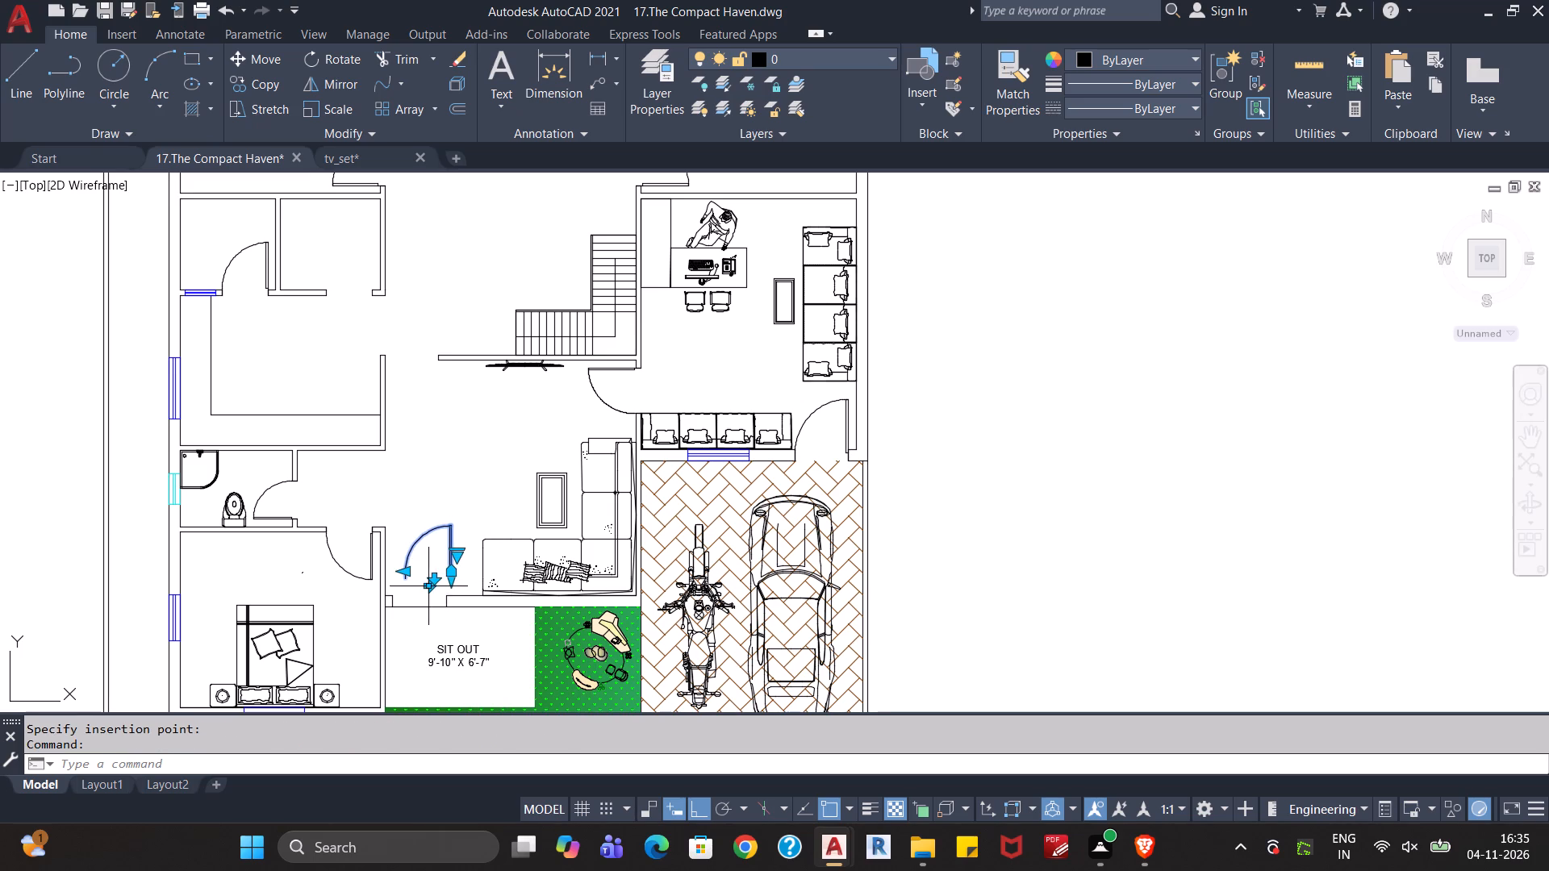
{"action": "left_click", "coordinate": [431, 588]}
{"action": "key", "text": "Escape"}
{"action": "scroll", "coordinate": [424, 606], "scroll_direction": "up", "scroll_amount": 1}
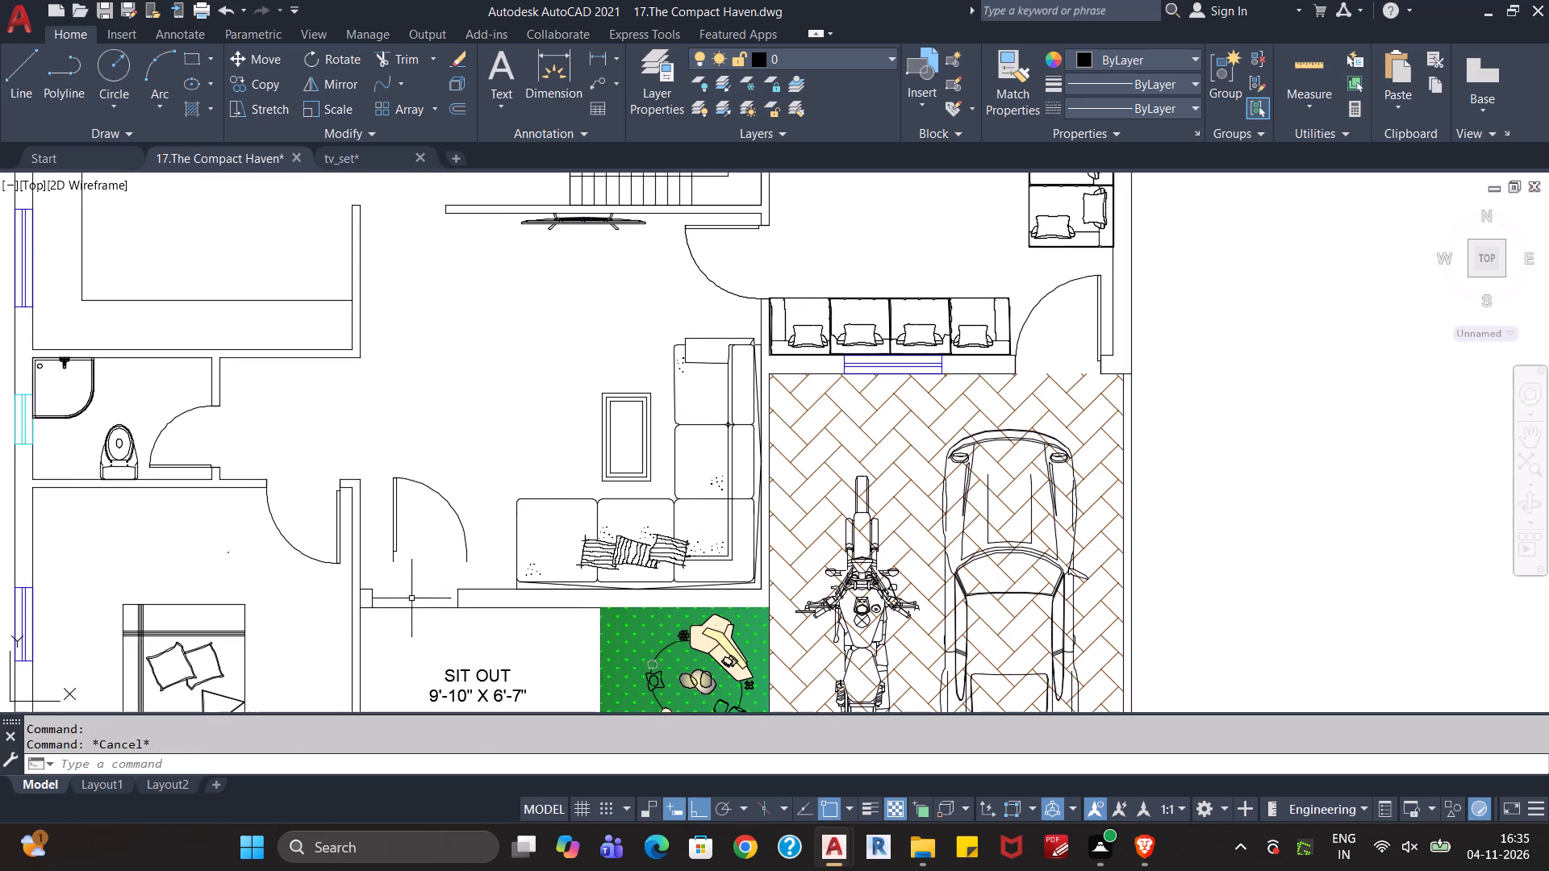
Align the pasted entrance door between the outer wall corners of the sit-out opening, scaling it to the alignment points.
{"action": "middle_click_drag", "start_coordinate": [404, 594], "coordinate": [466, 541]}
{"action": "scroll", "coordinate": [466, 541], "scroll_direction": "up", "scroll_amount": 2}
{"action": "middle_click_drag", "start_coordinate": [461, 541], "coordinate": [486, 519]}
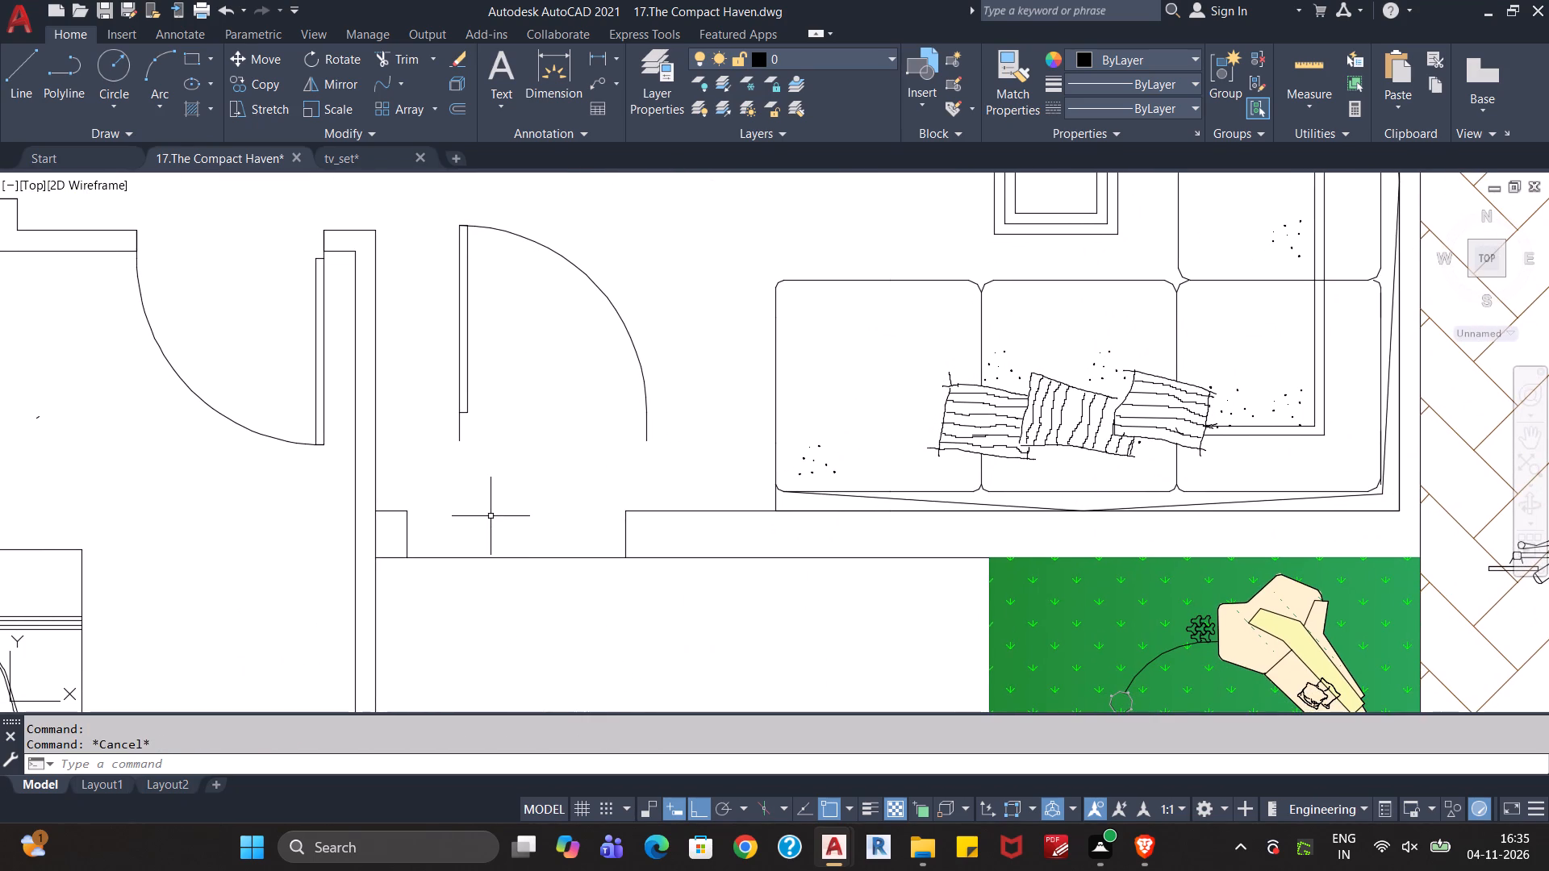
{"action": "left_click", "coordinate": [459, 421]}
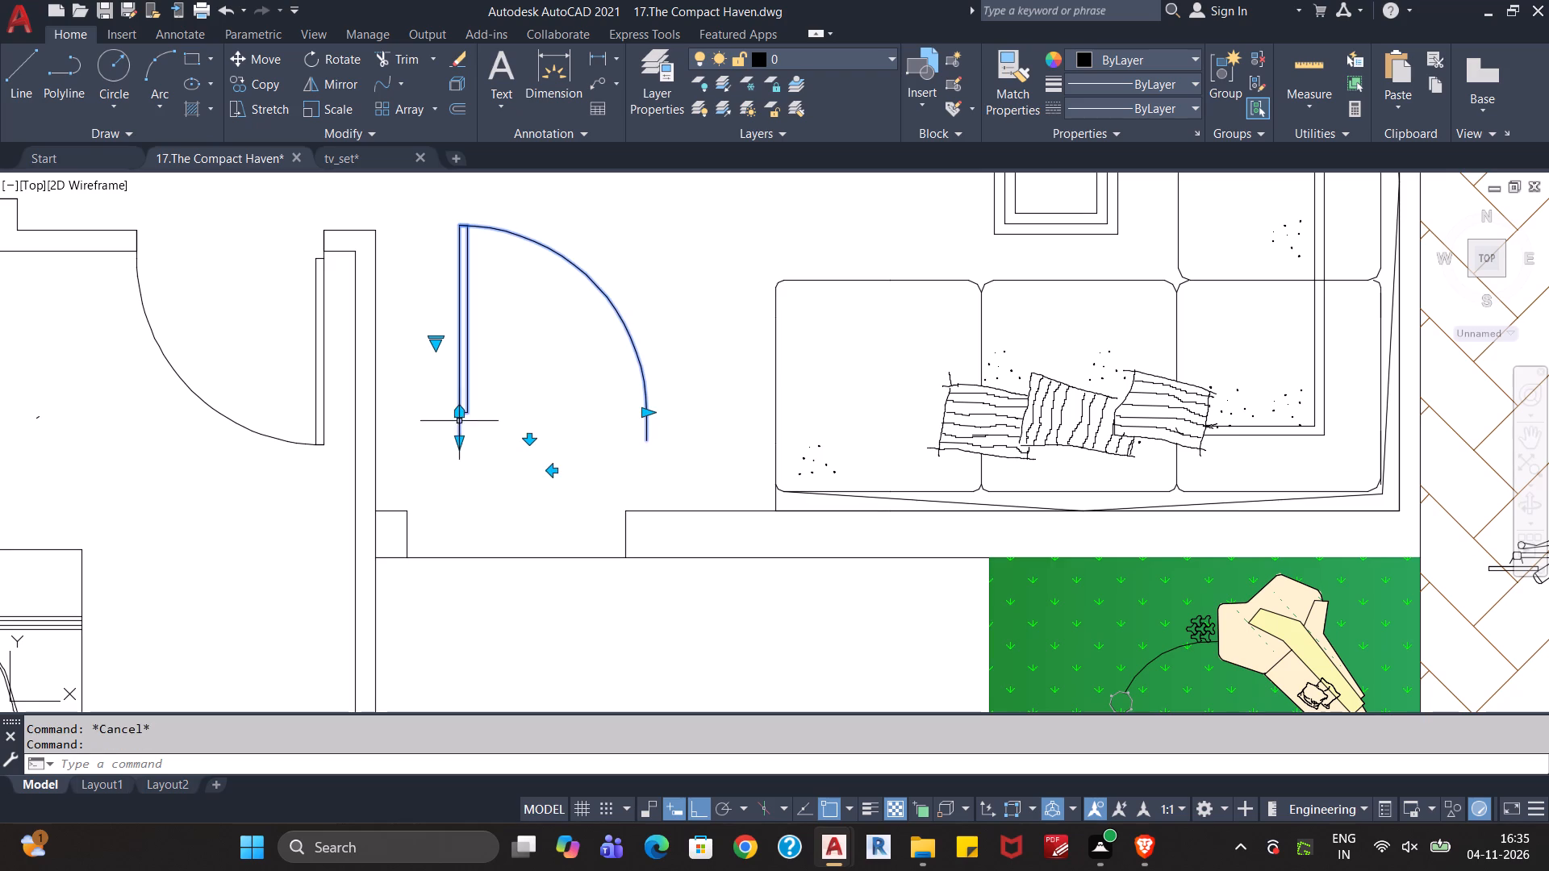
{"action": "type", "text": "al"}
{"action": "key", "text": "Return"}
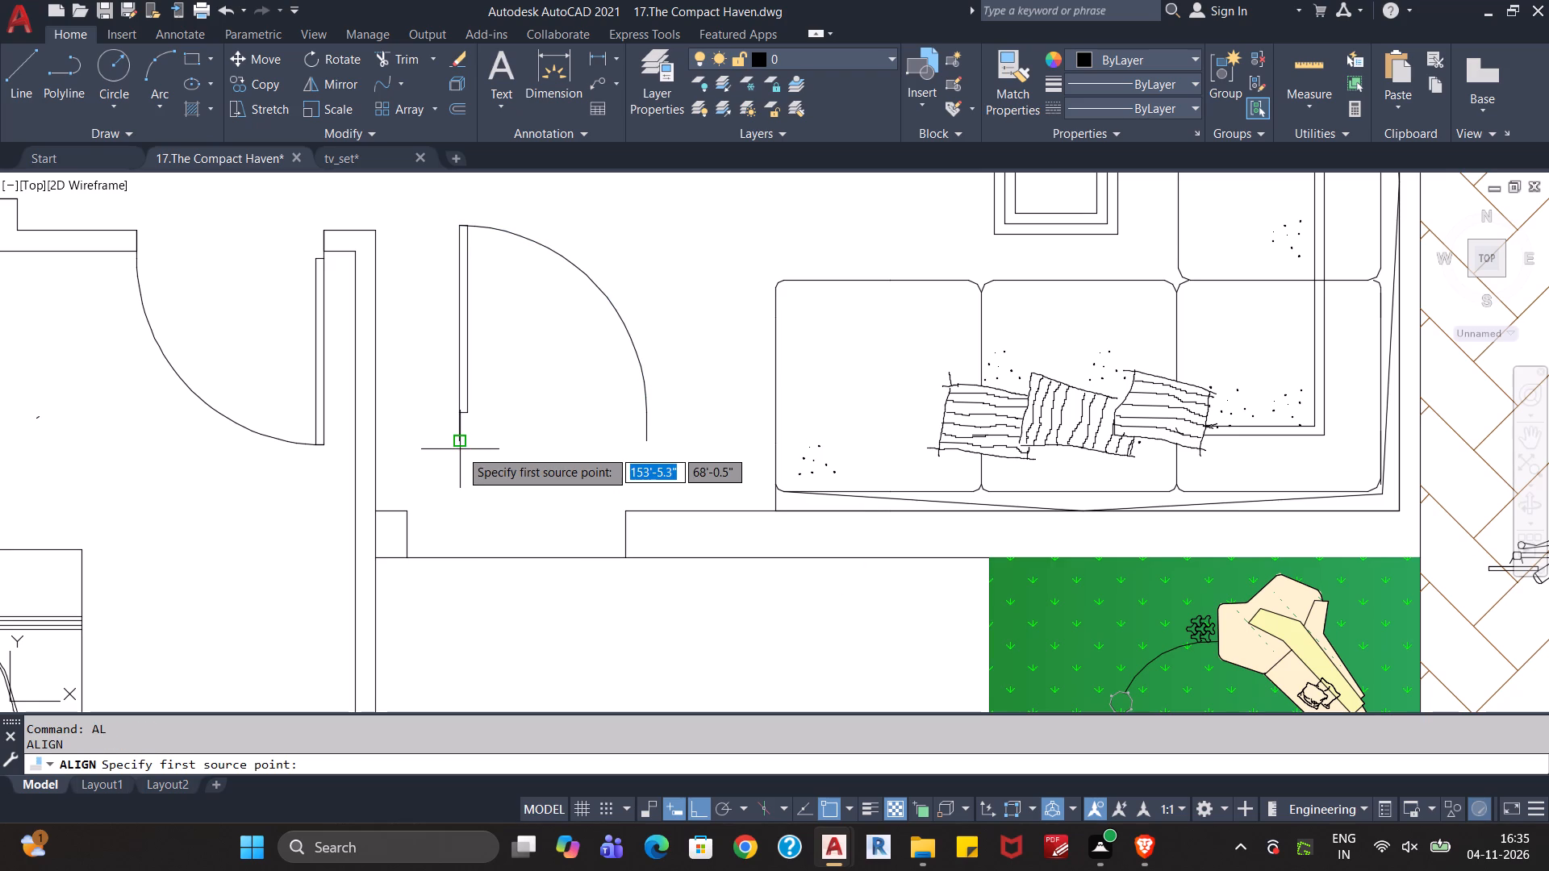
{"action": "left_click", "coordinate": [461, 444]}
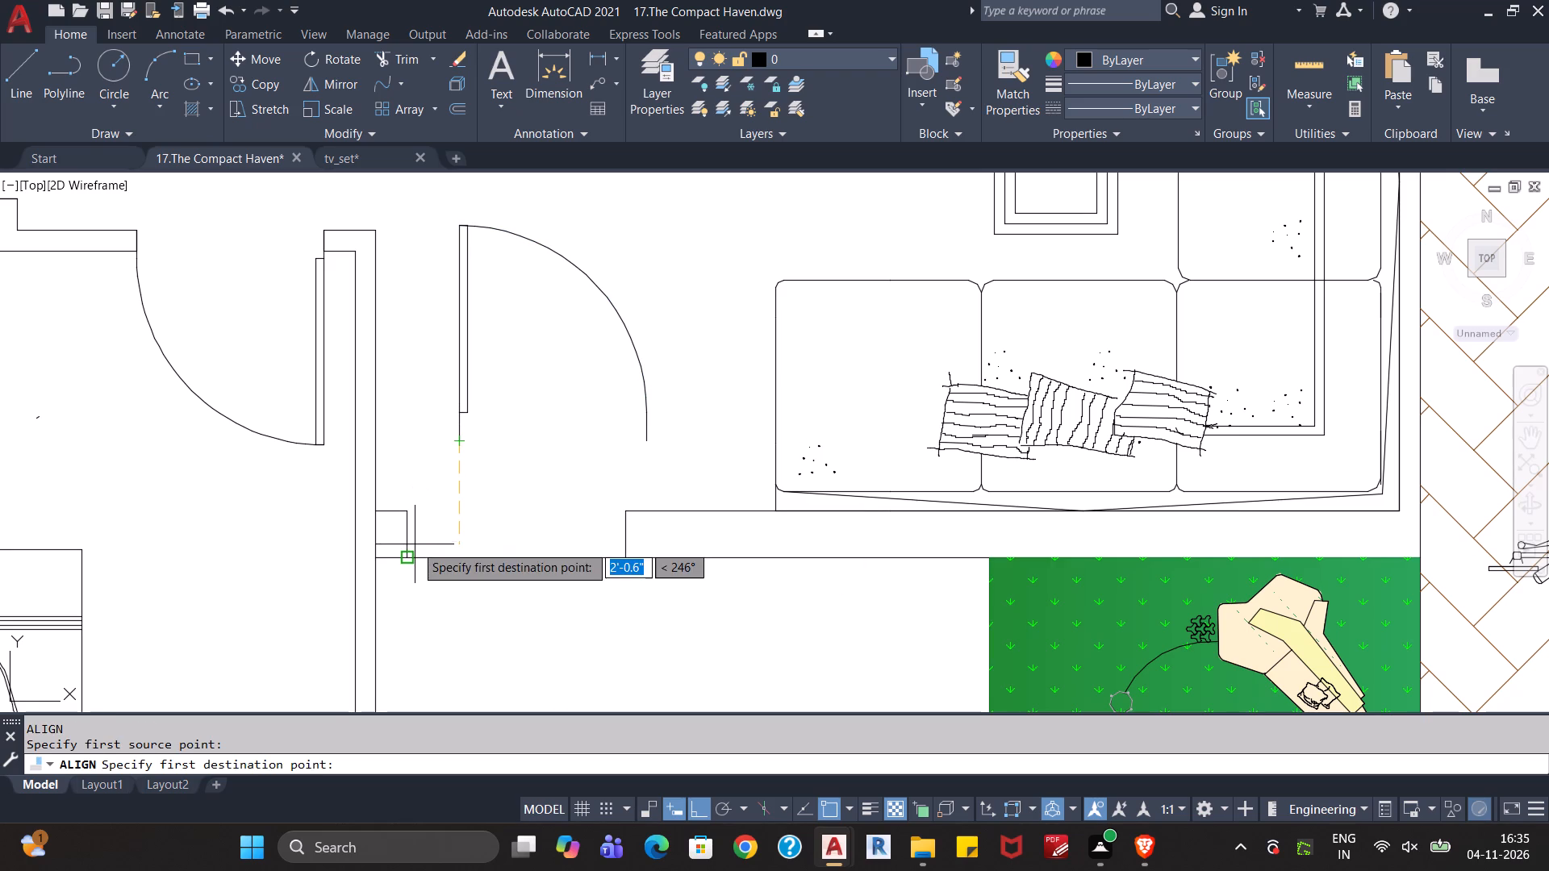
{"action": "scroll", "coordinate": [415, 544], "scroll_direction": "up", "scroll_amount": 2}
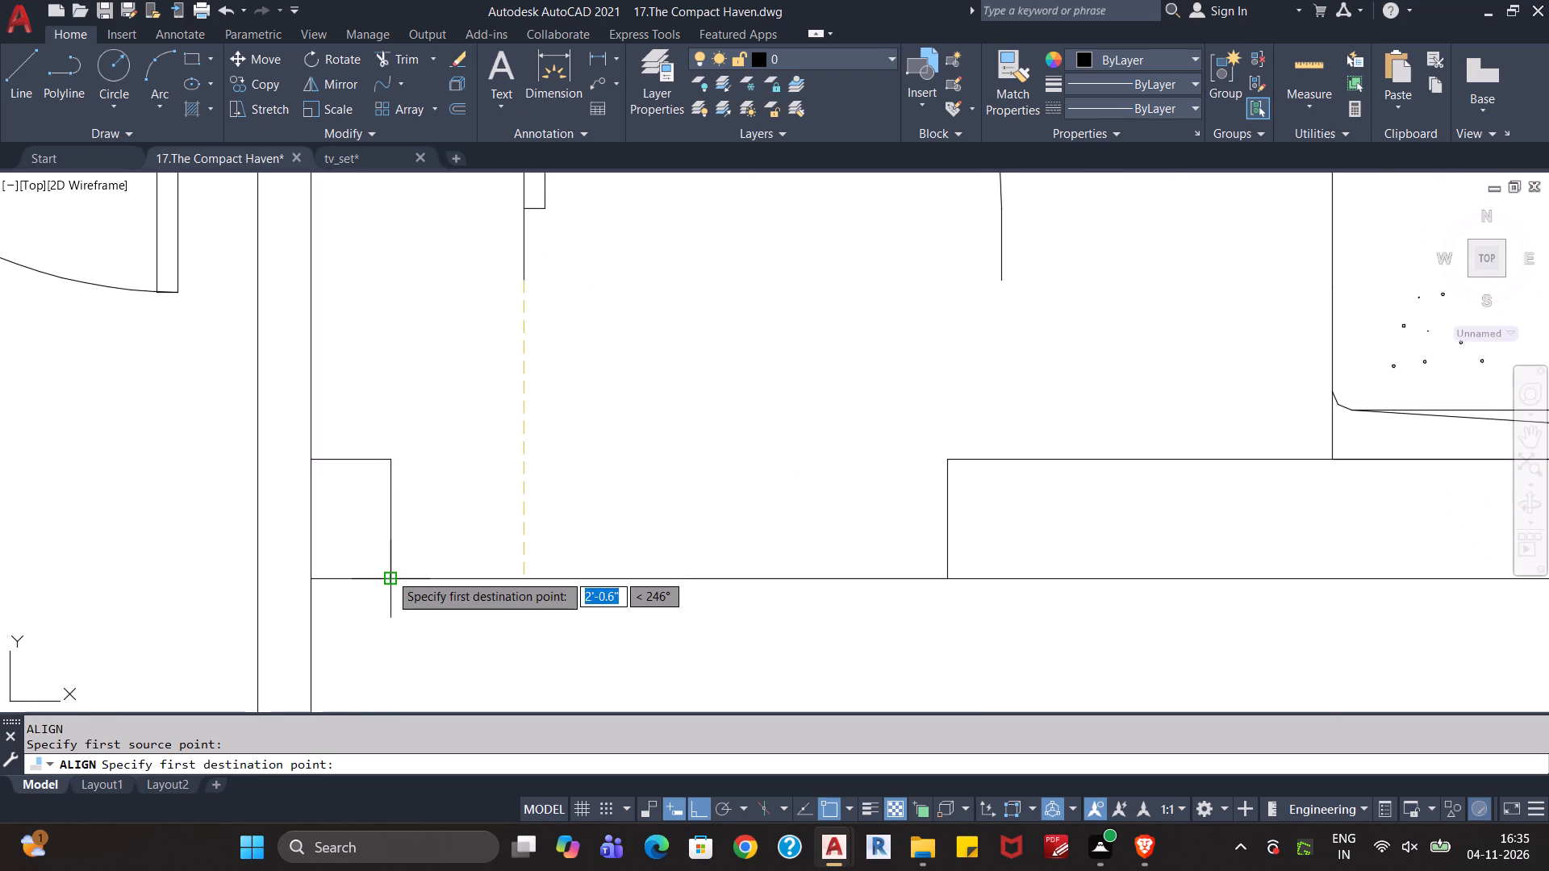
{"action": "left_click", "coordinate": [390, 579]}
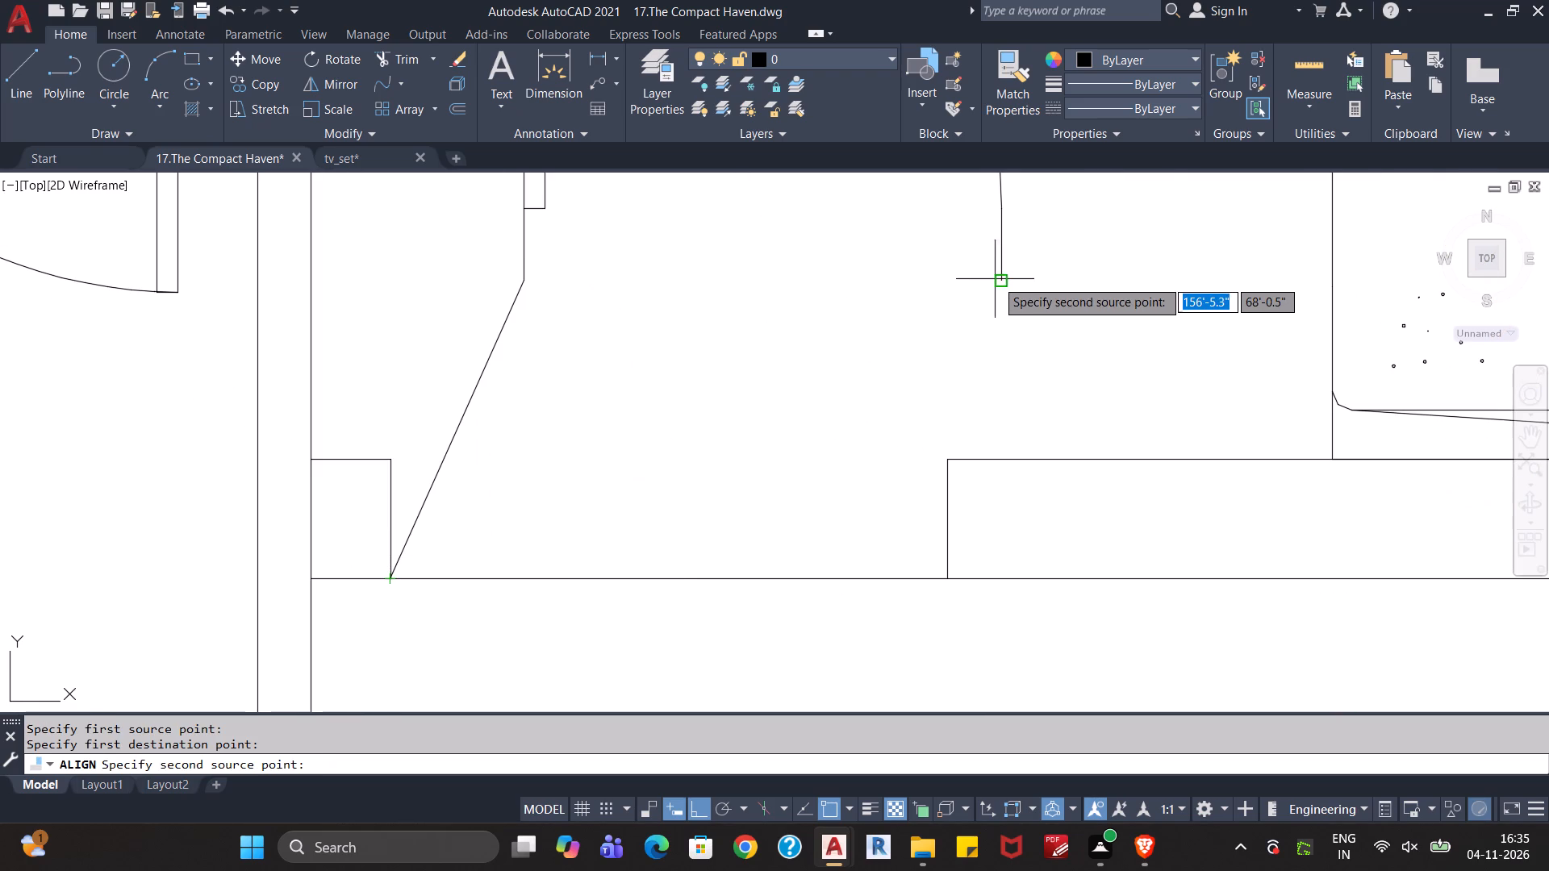
{"action": "left_click", "coordinate": [999, 280]}
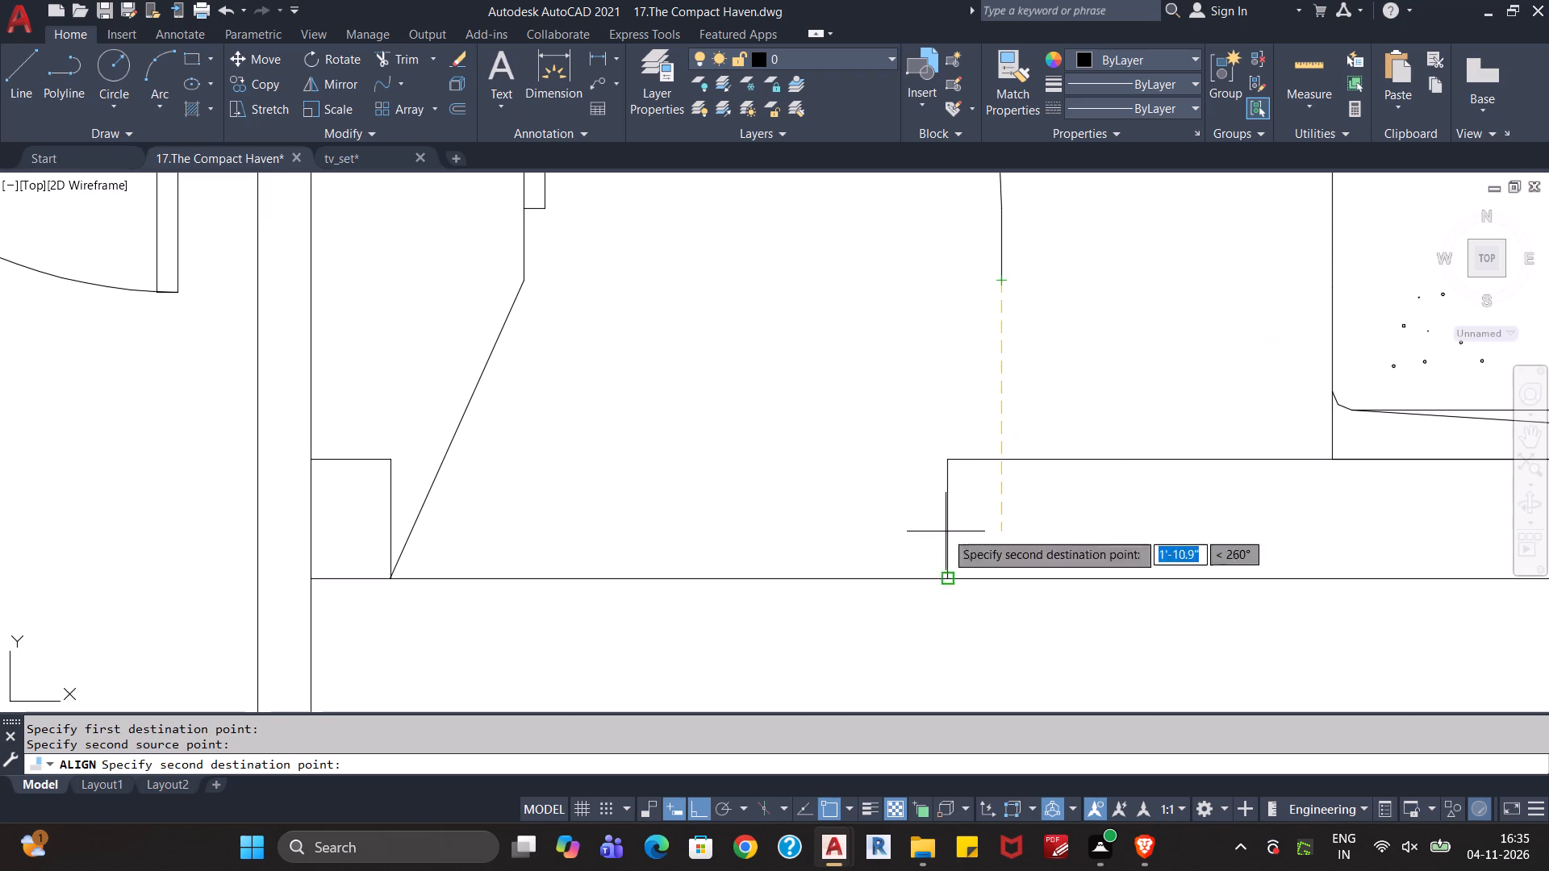
{"action": "left_click", "coordinate": [946, 576]}
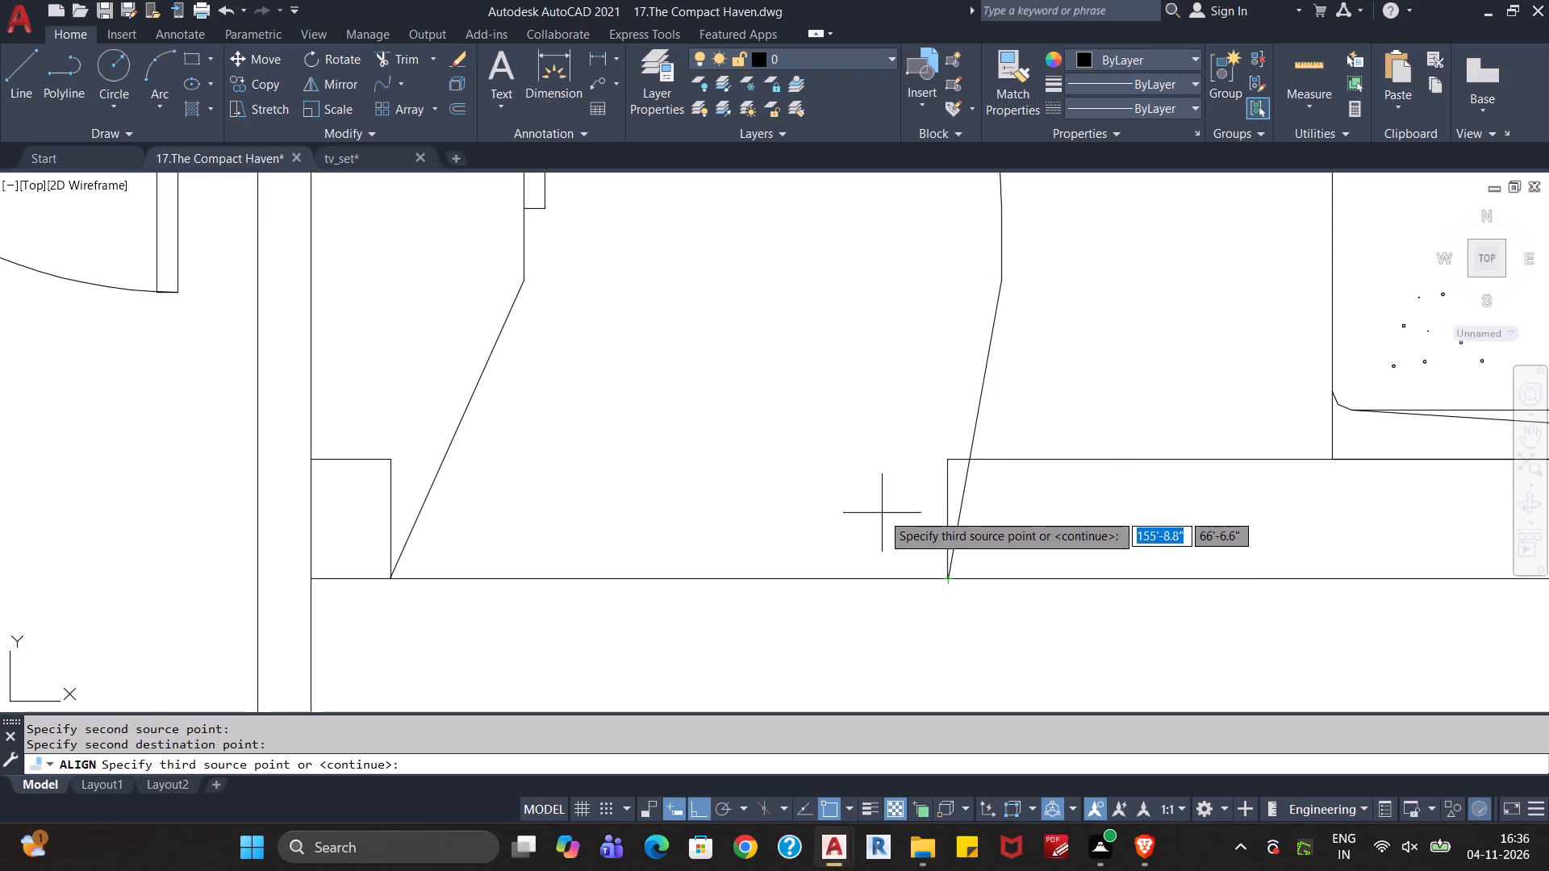
{"action": "key", "text": "Return"}
{"action": "key", "text": "y"}
{"action": "key", "text": "Return"}
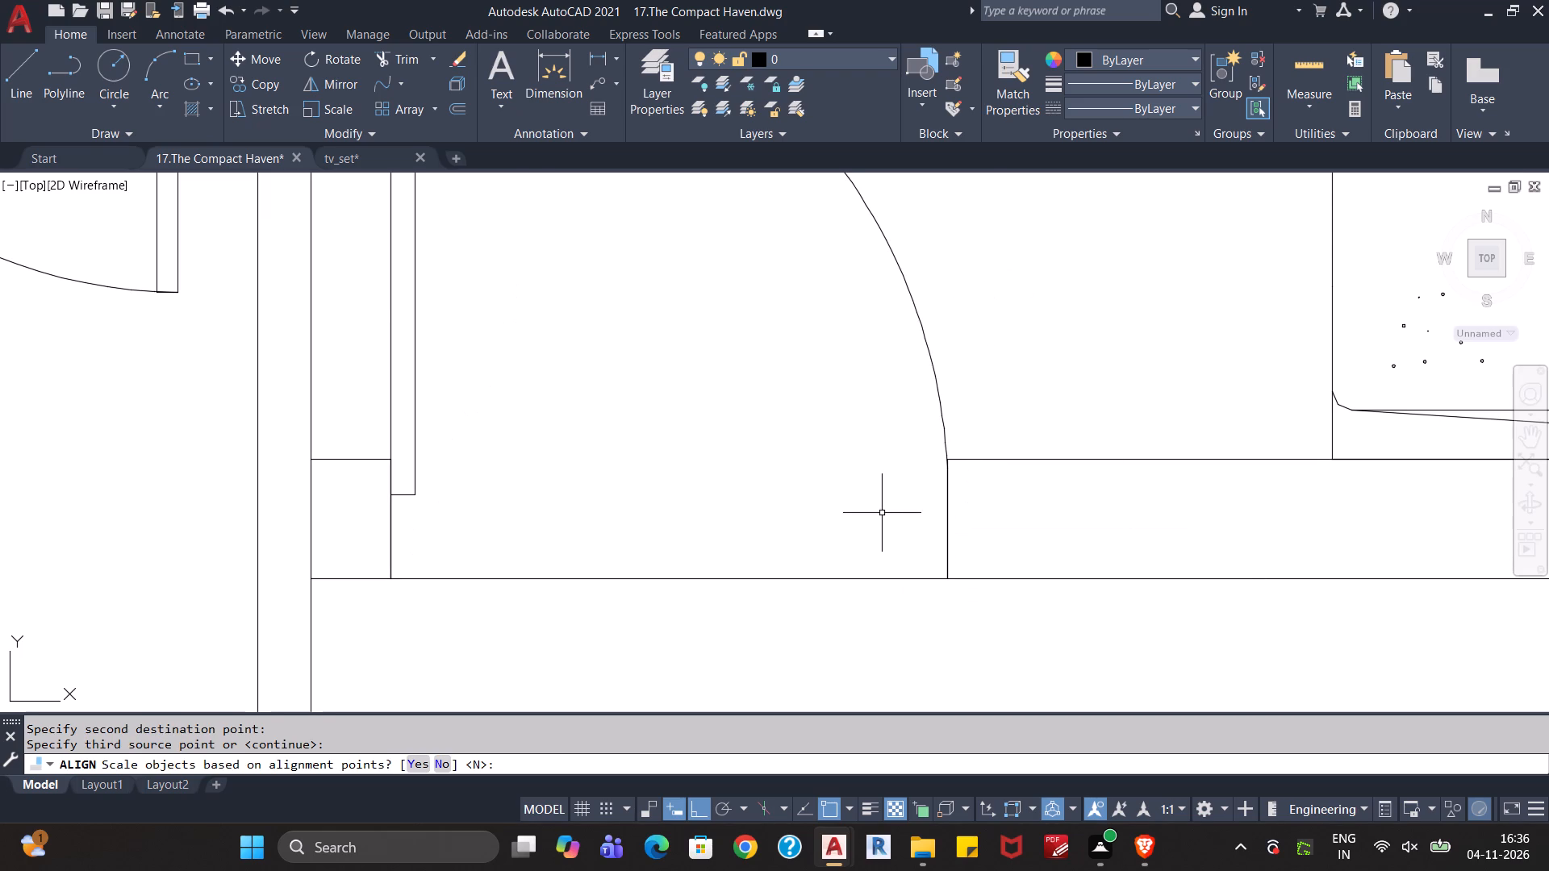
{"action": "scroll", "coordinate": [882, 513], "scroll_direction": "down", "scroll_amount": 1}
{"action": "key", "text": "Escape"}
{"action": "key", "text": "Escape"}
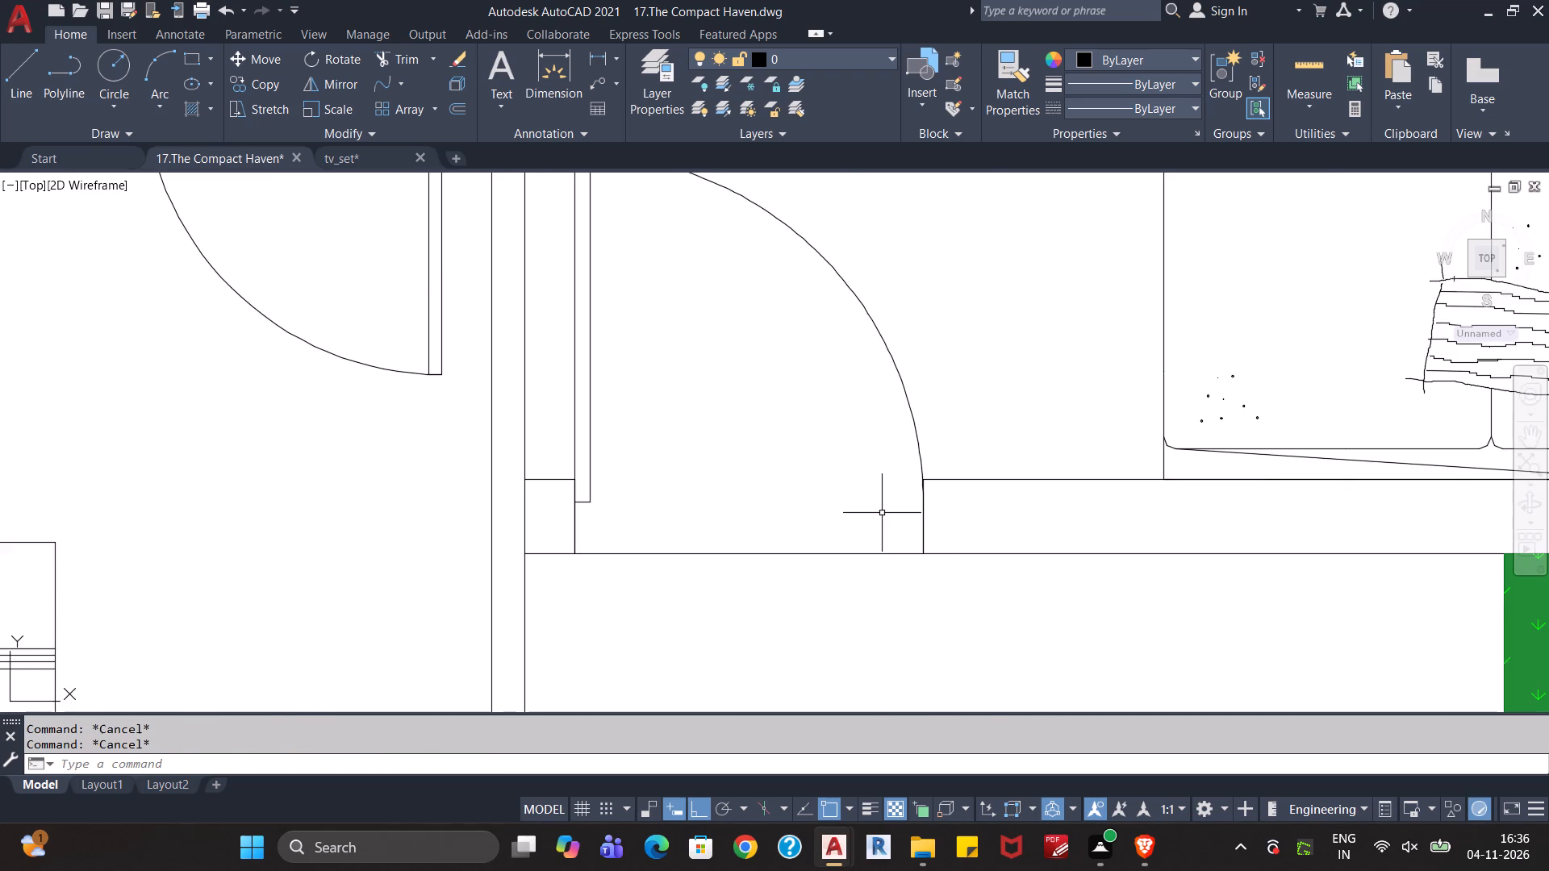
{"action": "key", "text": "Escape"}
Save the drawing.
{"action": "scroll", "coordinate": [882, 513], "scroll_direction": "down", "scroll_amount": 3}
{"action": "middle_click_drag", "start_coordinate": [875, 397], "coordinate": [850, 498]}
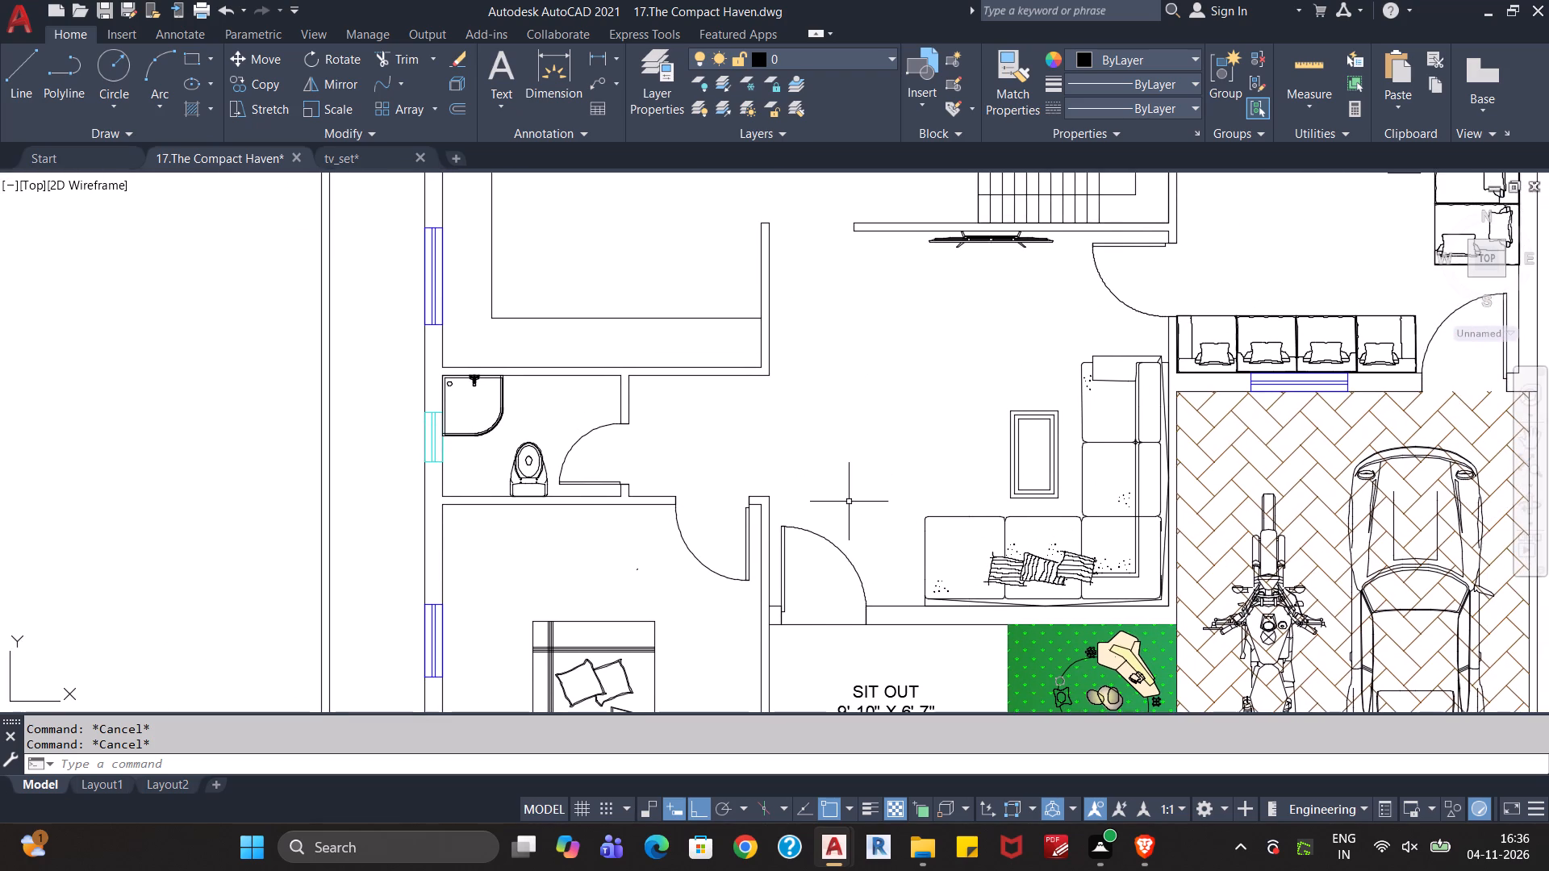
{"action": "scroll", "coordinate": [849, 502], "scroll_direction": "down", "scroll_amount": 1}
{"action": "middle_click_drag", "start_coordinate": [850, 511], "coordinate": [866, 367]}
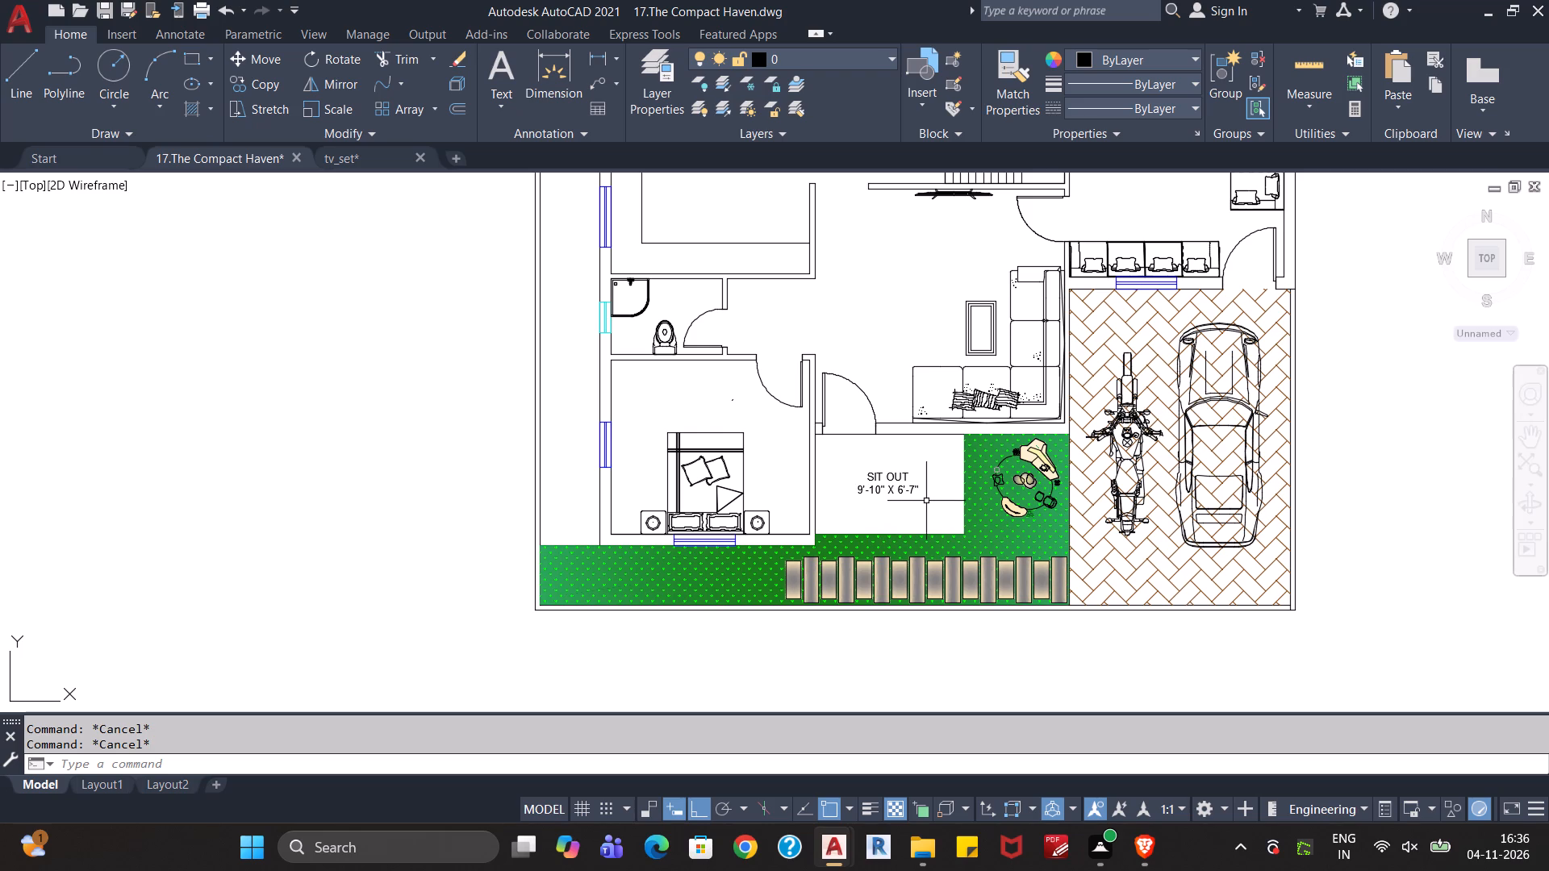
{"action": "key", "text": "Escape"}
{"action": "key", "text": "Escape"}
{"action": "scroll", "coordinate": [926, 501], "scroll_direction": "down", "scroll_amount": 1}
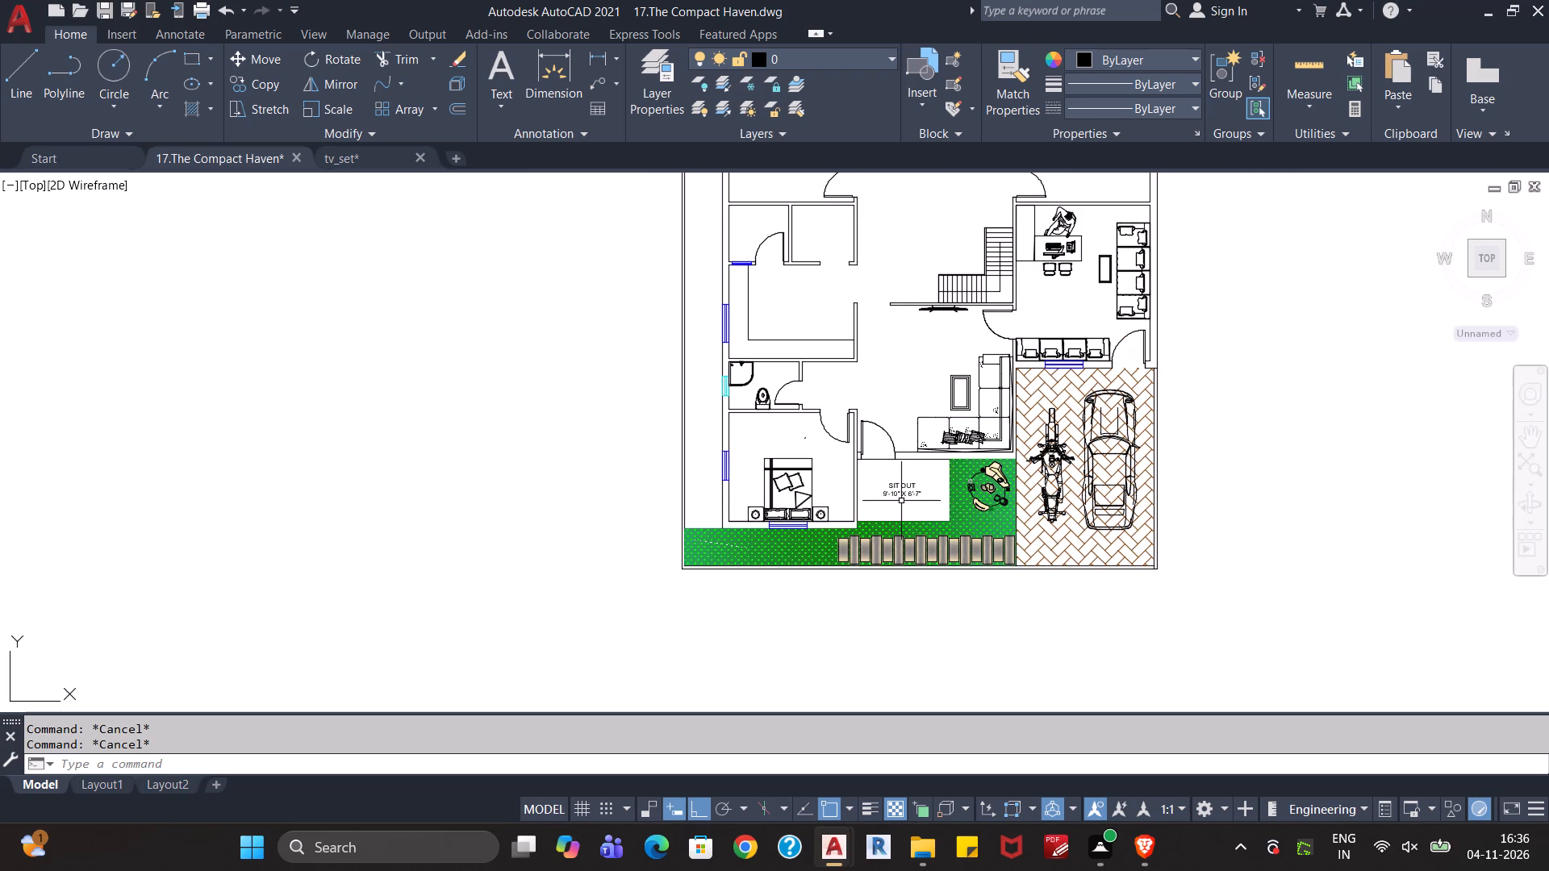
{"action": "key", "text": "ctrl+s"}
Draw a vertical line across the kitchen counter's lower run, short of the side wall and extending through the wall below.
{"action": "middle_click_drag", "start_coordinate": [912, 381], "coordinate": [912, 383]}
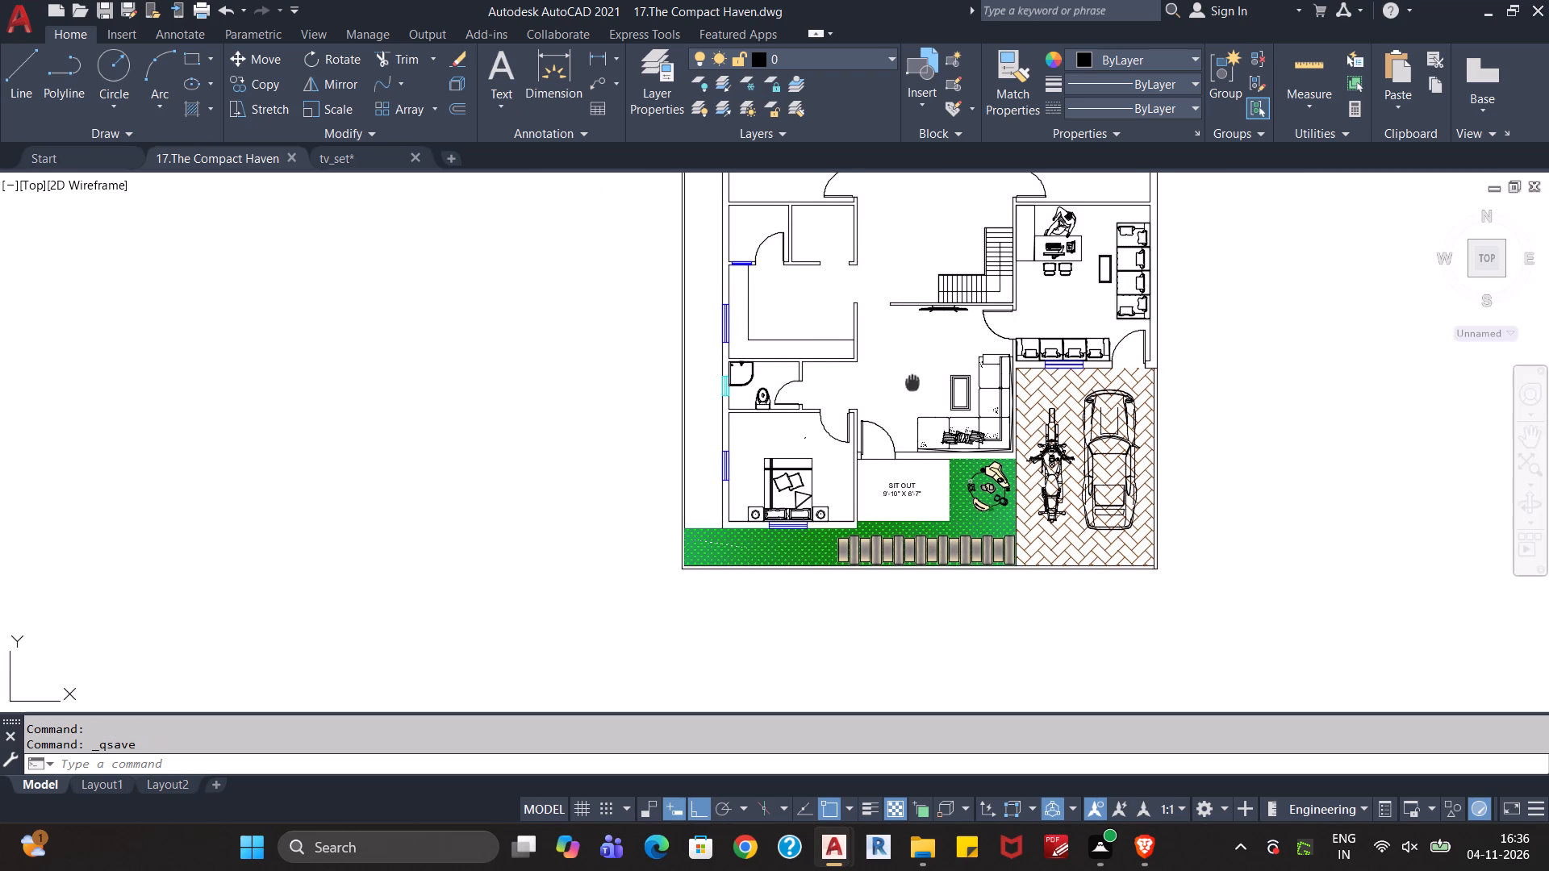
{"action": "middle_click_drag", "start_coordinate": [912, 383], "coordinate": [859, 512]}
{"action": "scroll", "coordinate": [765, 451], "scroll_direction": "up", "scroll_amount": 2}
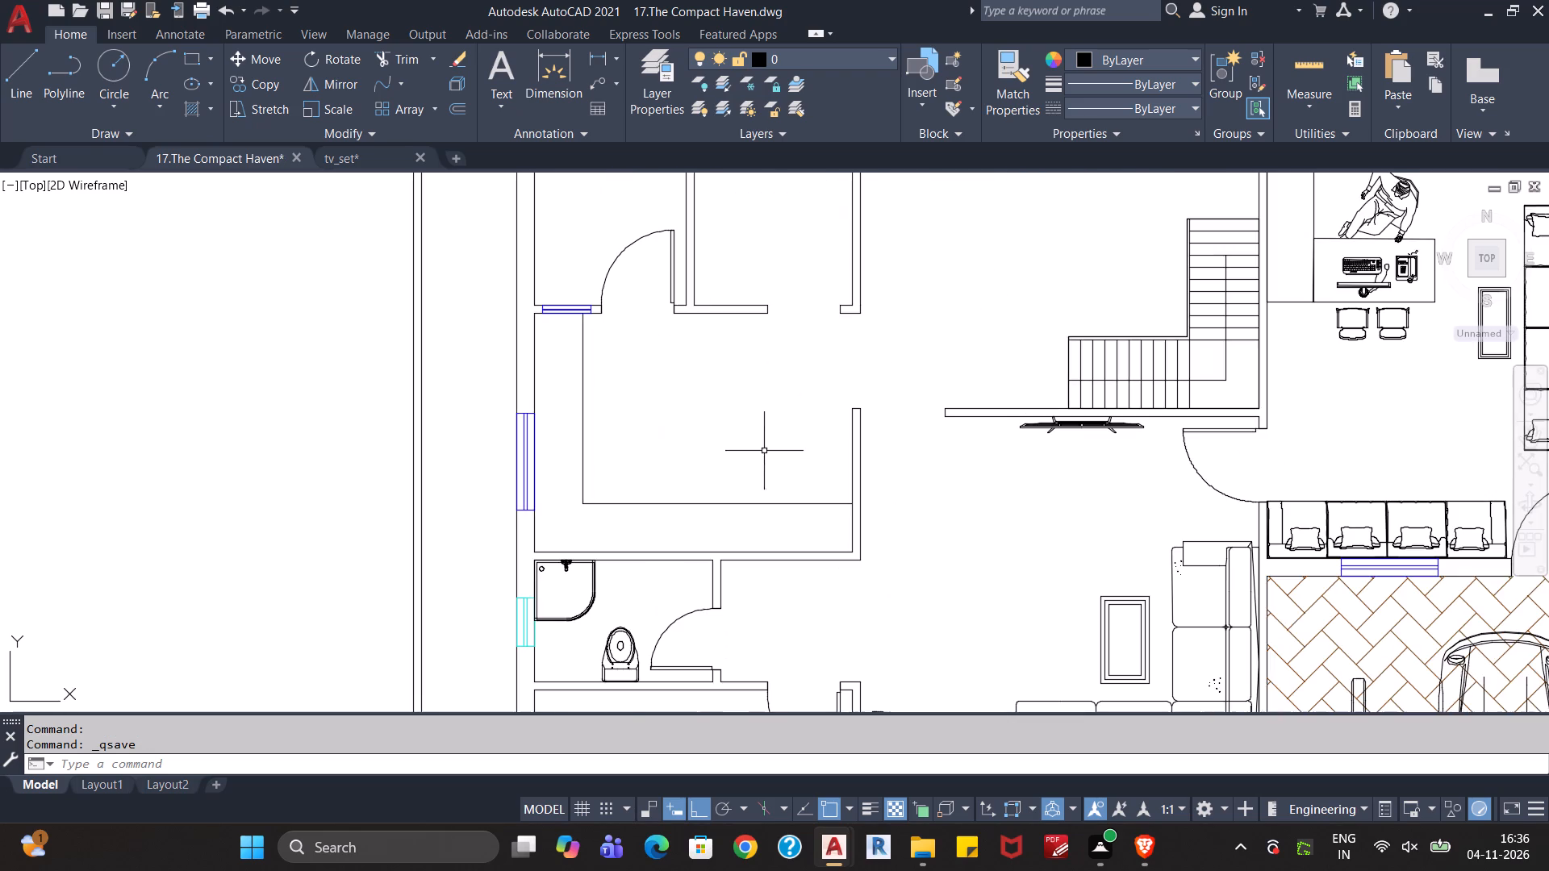
{"action": "middle_click_drag", "start_coordinate": [731, 451], "coordinate": [862, 423]}
{"action": "scroll", "coordinate": [829, 423], "scroll_direction": "up", "scroll_amount": 1}
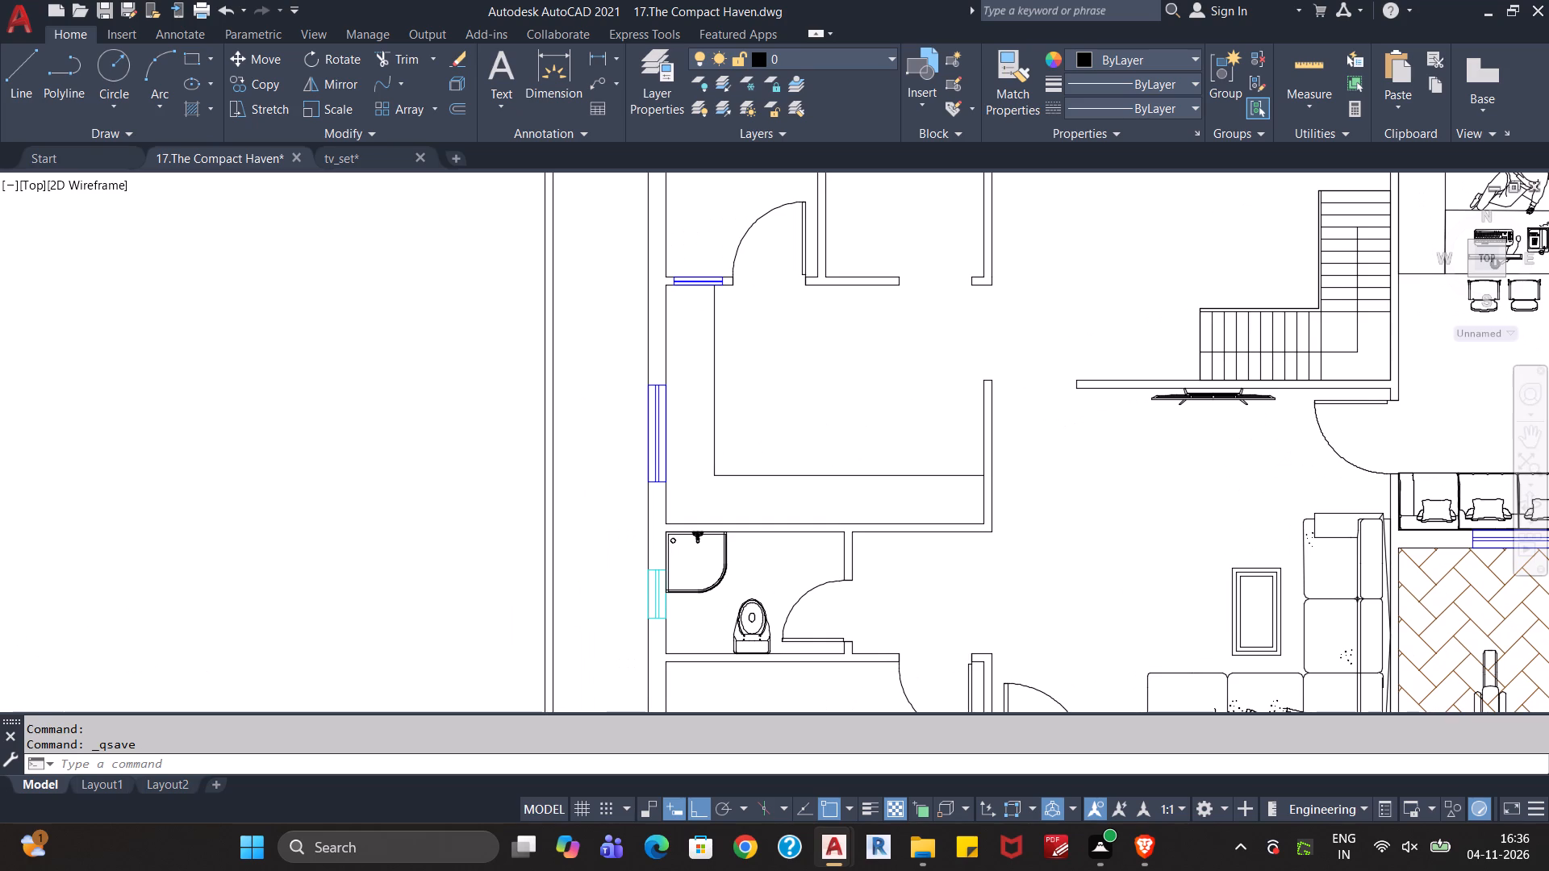
{"action": "scroll", "coordinate": [829, 423], "scroll_direction": "down", "scroll_amount": 1}
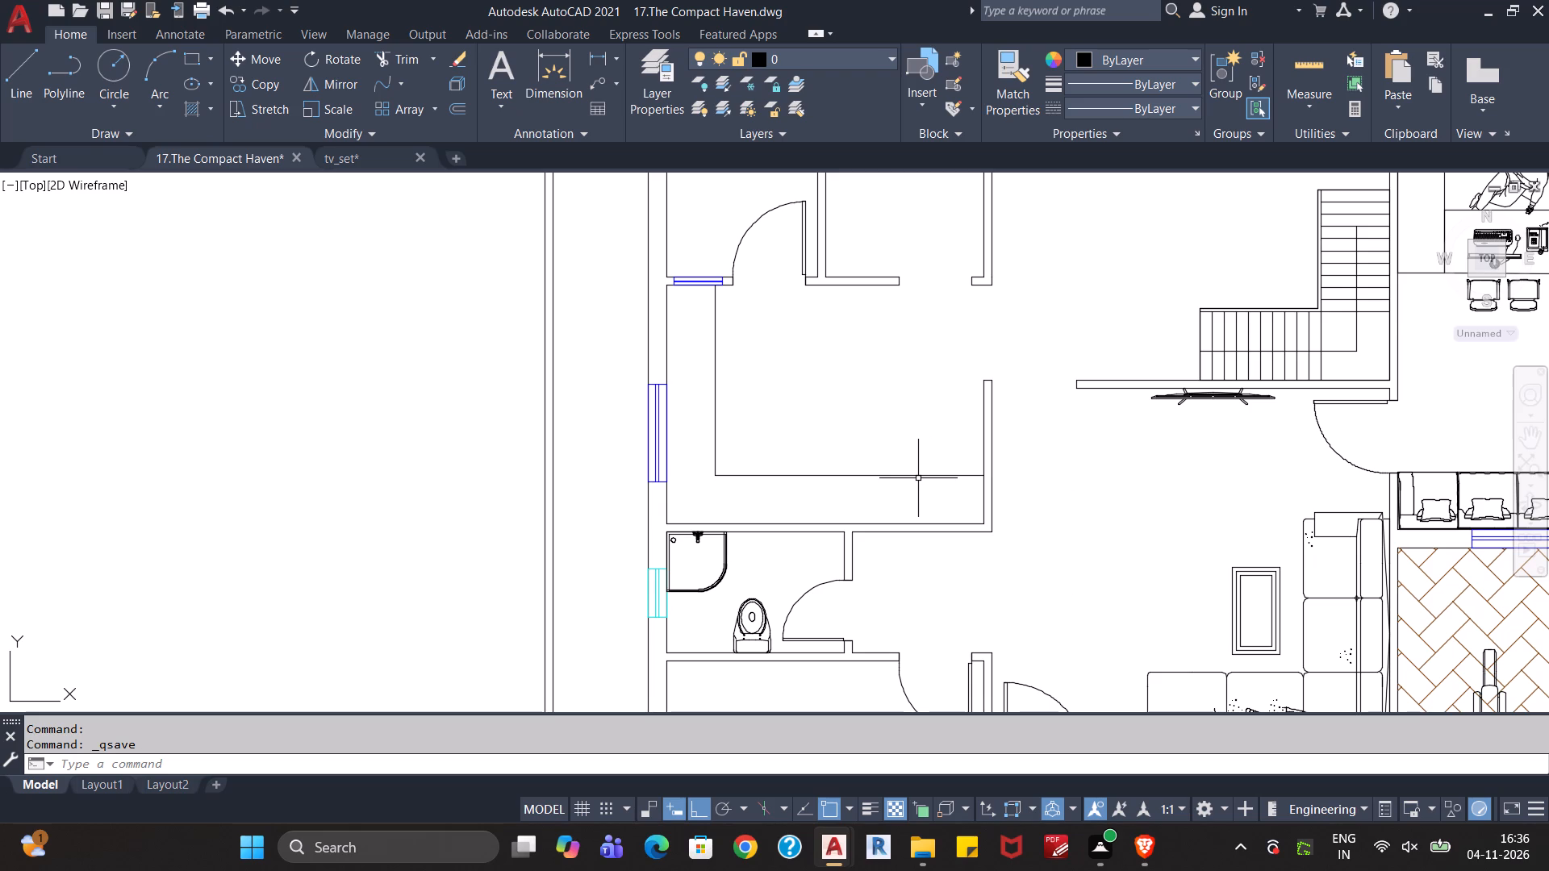
{"action": "key", "text": "l"}
{"action": "key", "text": "Return"}
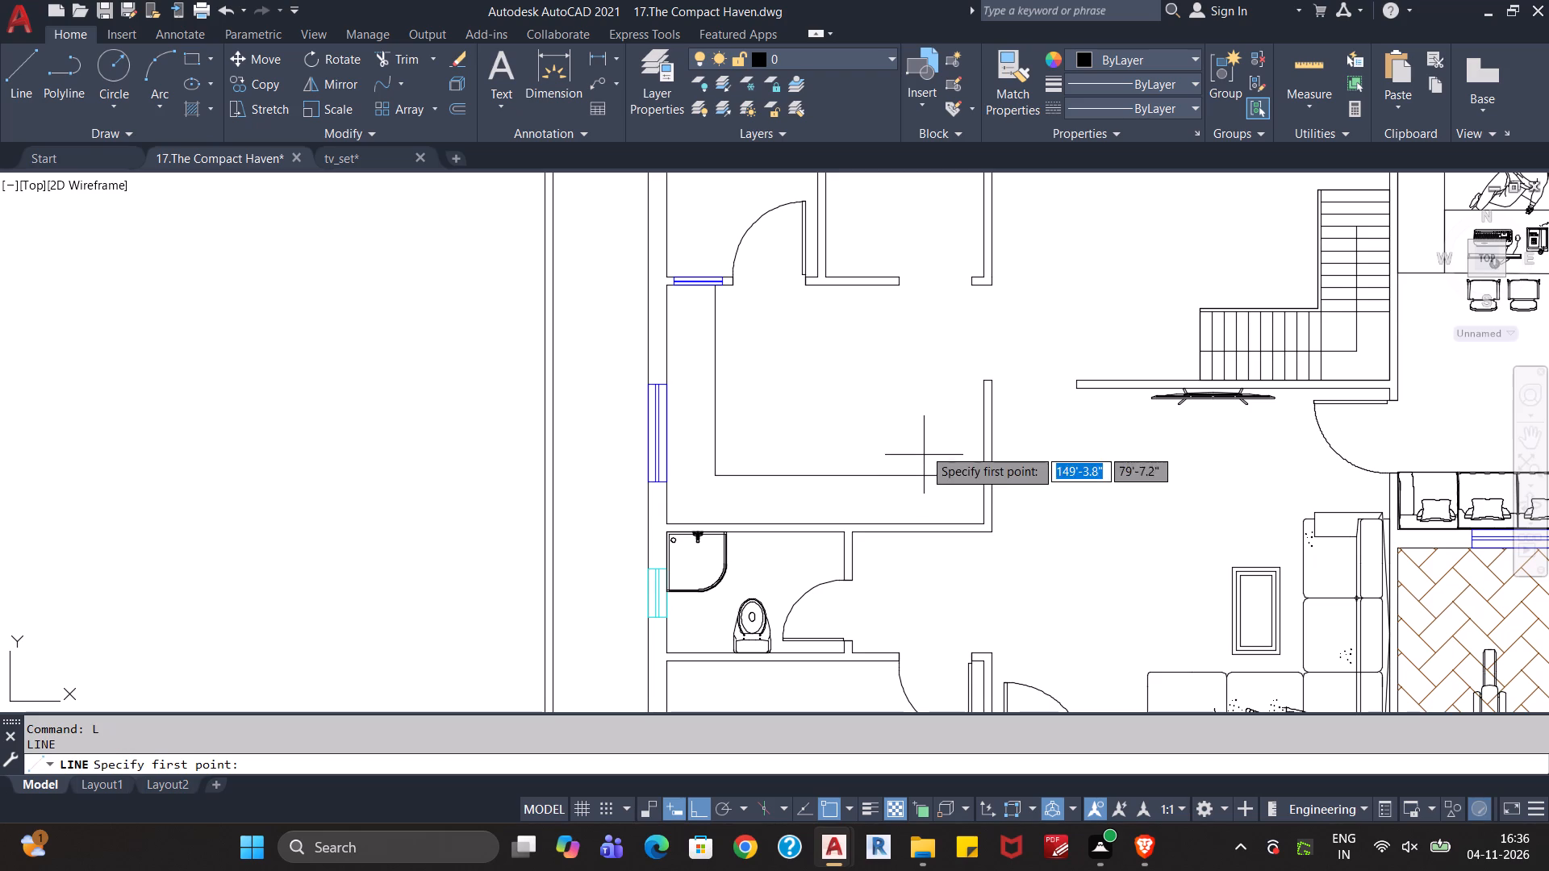
{"action": "left_click", "coordinate": [908, 443]}
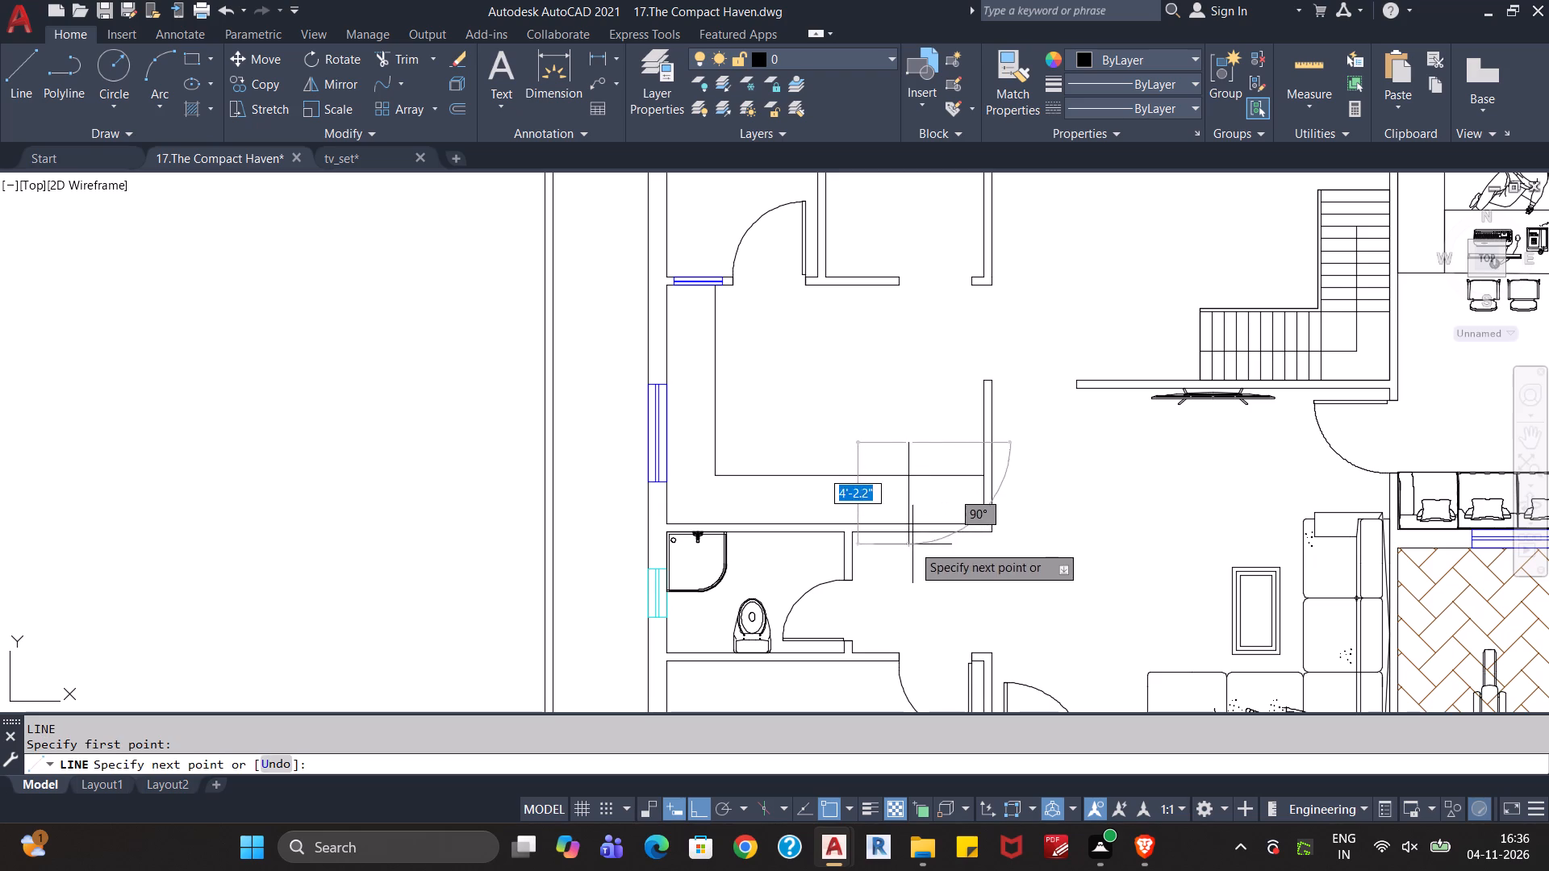
{"action": "left_click", "coordinate": [912, 562]}
{"action": "key", "text": "Escape"}
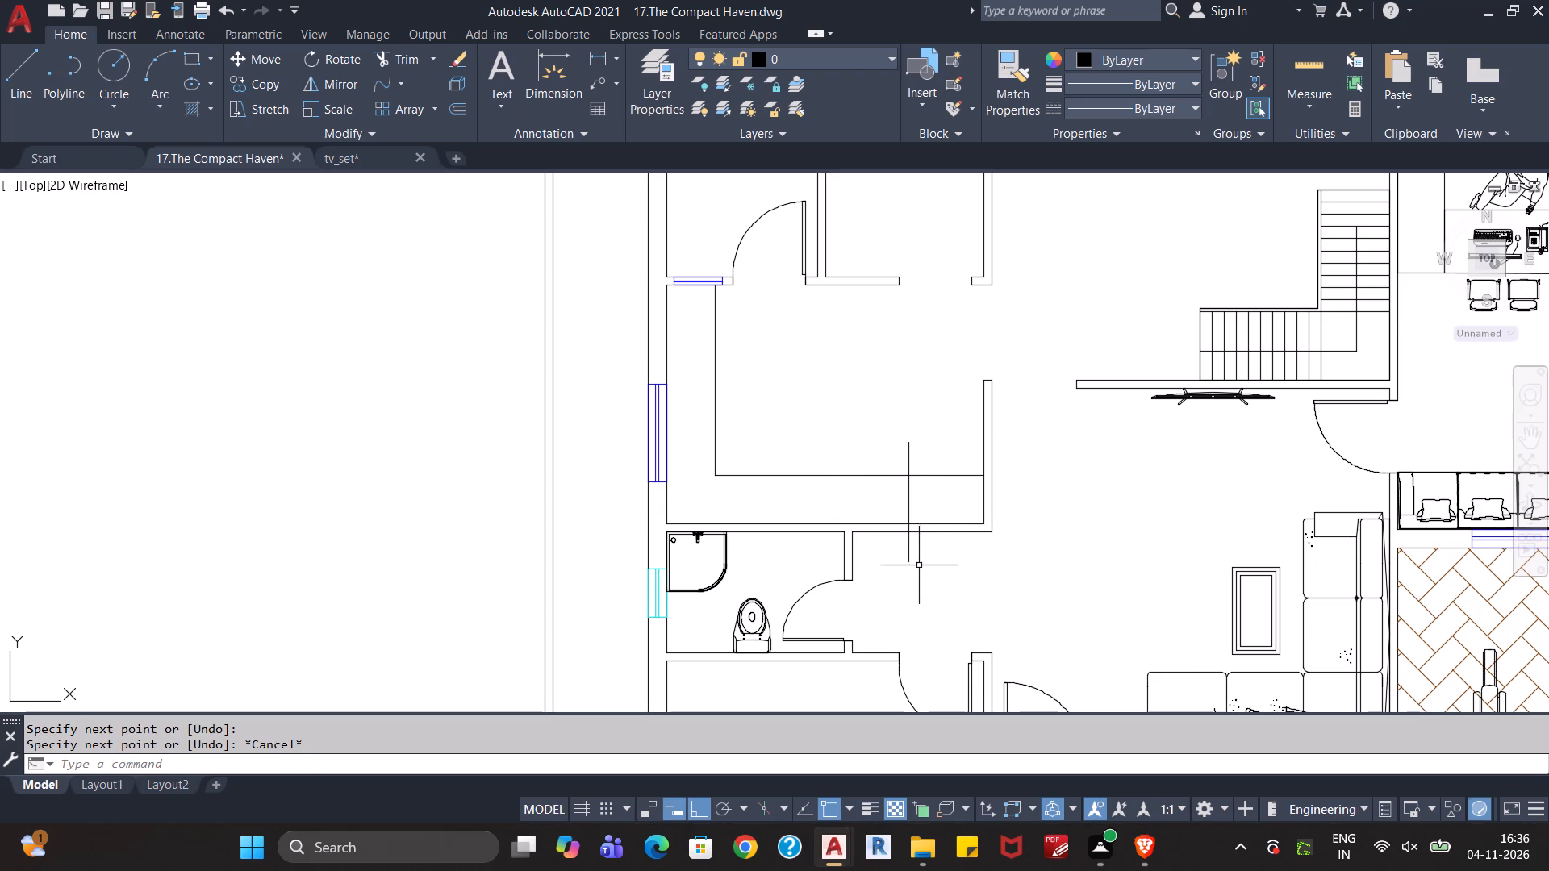
Trim the new line to the kitchen counter's depth and trim away the counter edge between it and the side wall.
{"action": "type", "text": "tr"}
{"action": "key", "text": "Return"}
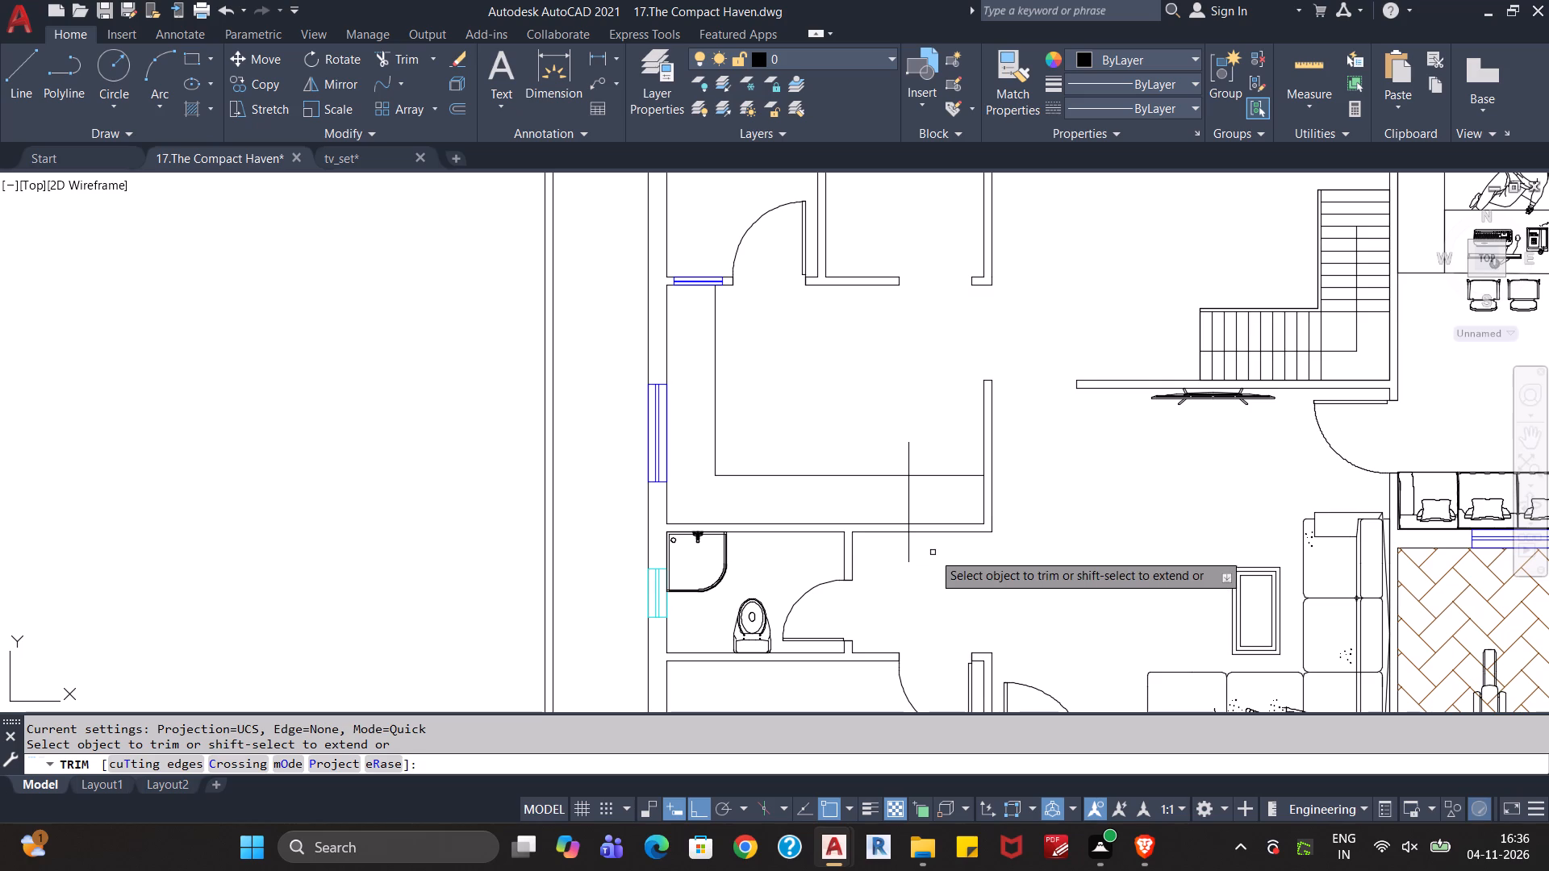
{"action": "left_click", "coordinate": [911, 551]}
{"action": "scroll", "coordinate": [918, 541], "scroll_direction": "up", "scroll_amount": 2}
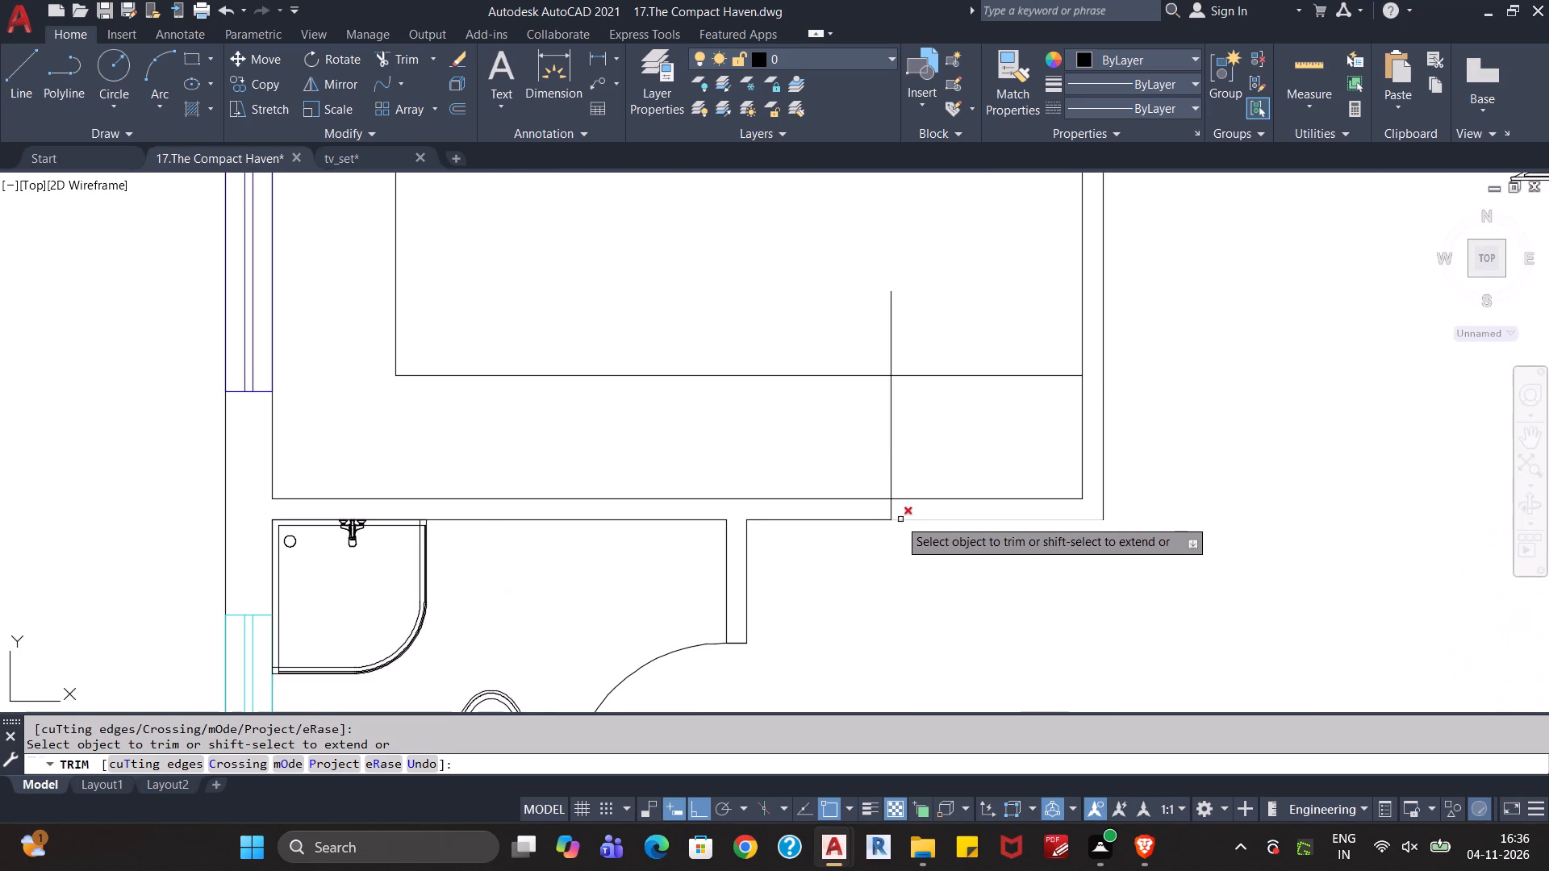
{"action": "left_click", "coordinate": [891, 511]}
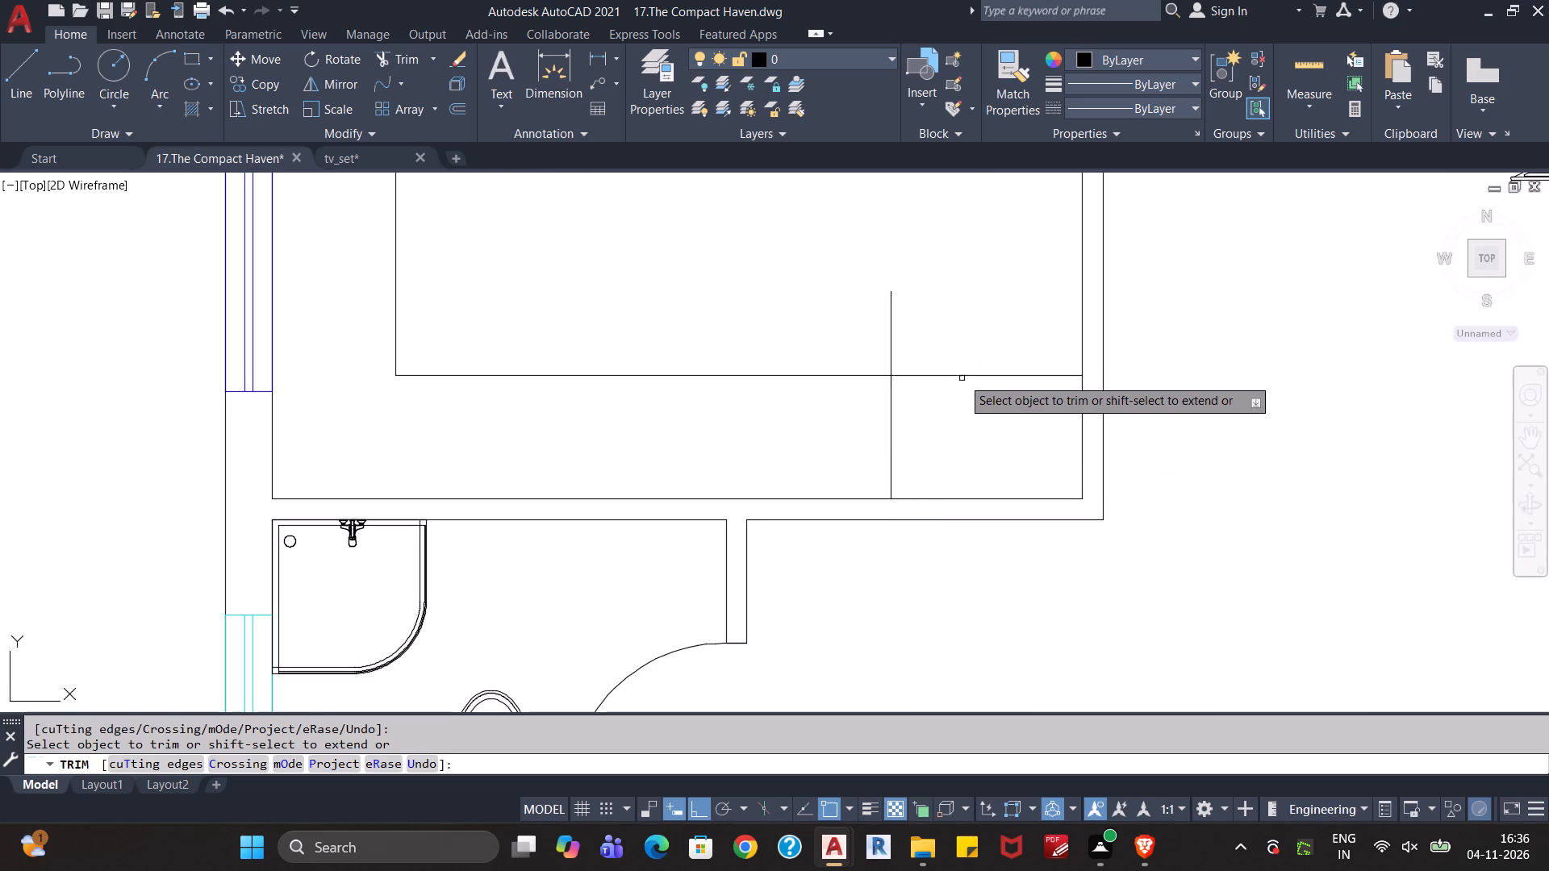
{"action": "left_click", "coordinate": [962, 372]}
{"action": "left_click", "coordinate": [958, 391]}
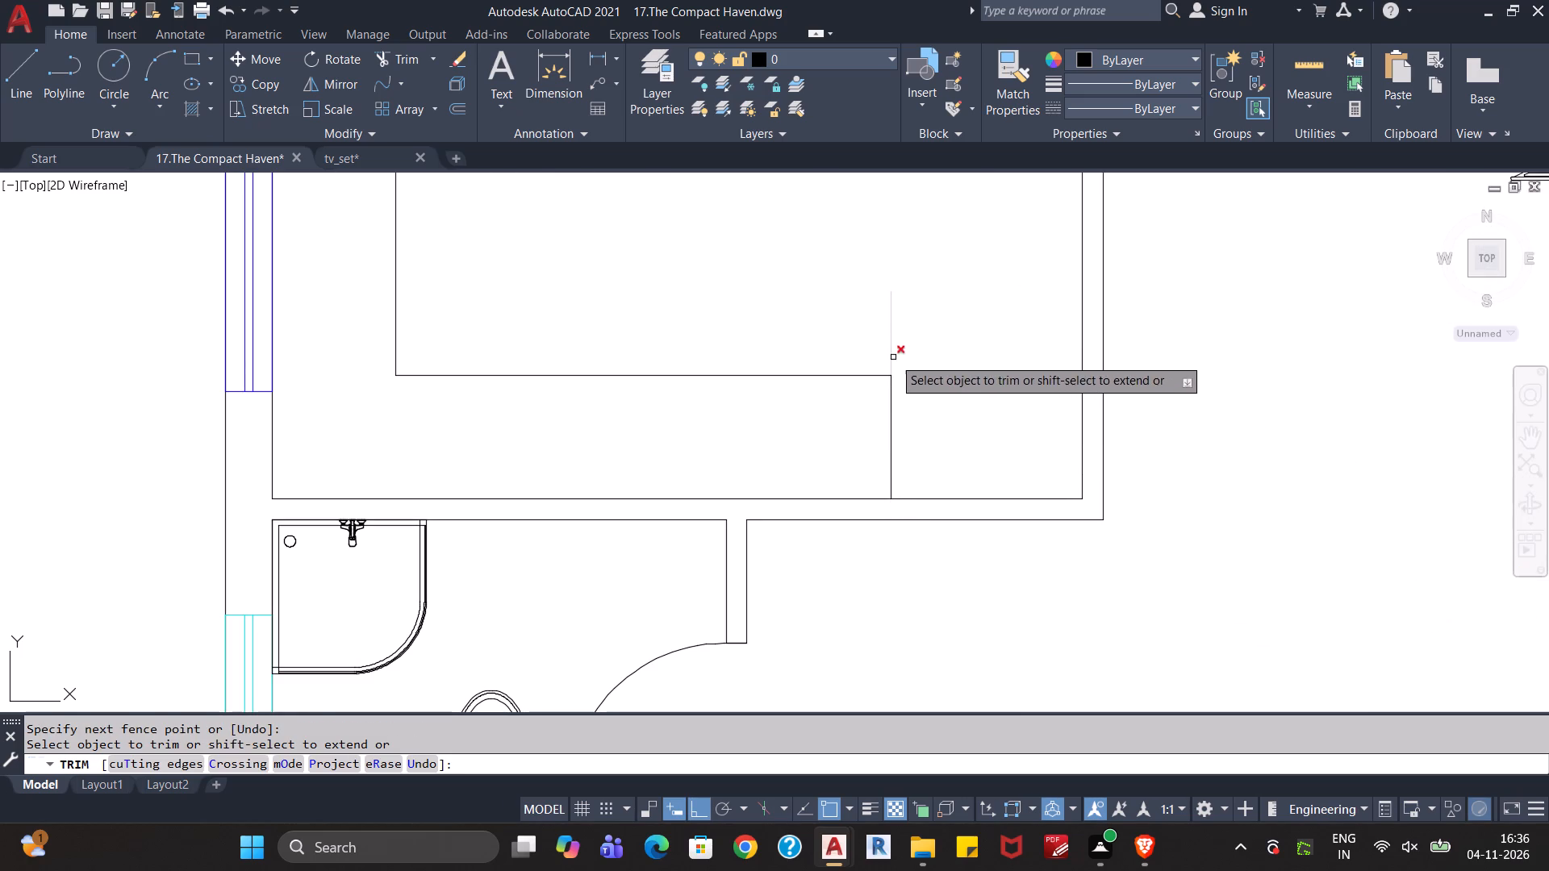
{"action": "left_click", "coordinate": [889, 359]}
{"action": "key", "text": "Escape"}
{"action": "key", "text": "Escape"}
{"action": "key", "text": "Escape"}
{"action": "scroll", "coordinate": [947, 361], "scroll_direction": "down", "scroll_amount": 2}
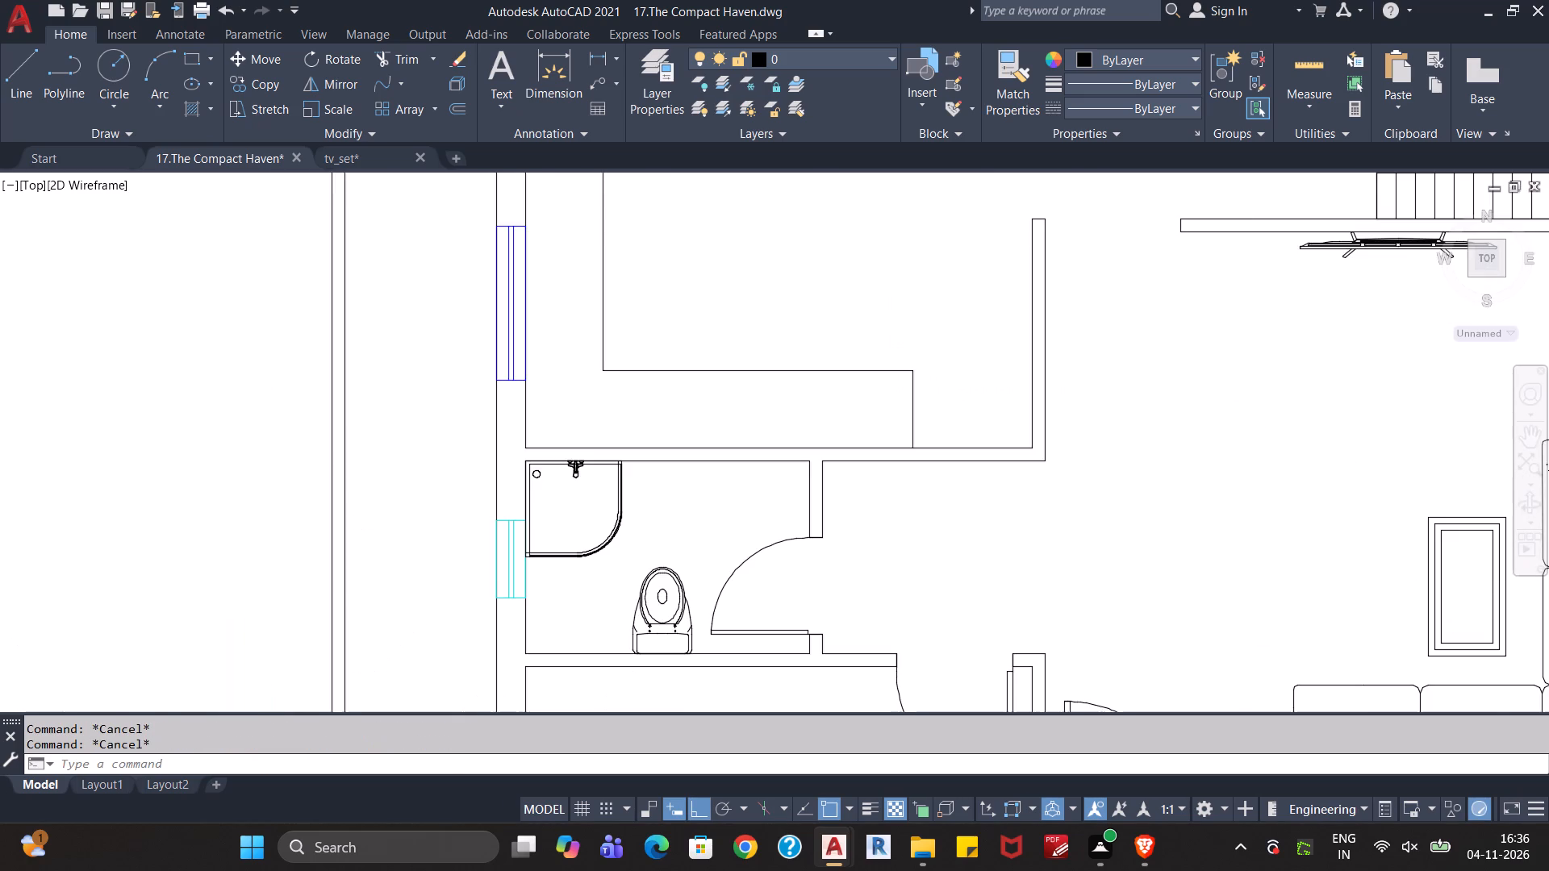
Make the whole SIT OUT label with its 9'-10" X 6'-7" dimensions bold and save the text changes.
{"action": "middle_click_drag", "start_coordinate": [947, 365], "coordinate": [934, 427]}
{"action": "middle_click_drag", "start_coordinate": [941, 400], "coordinate": [922, 462]}
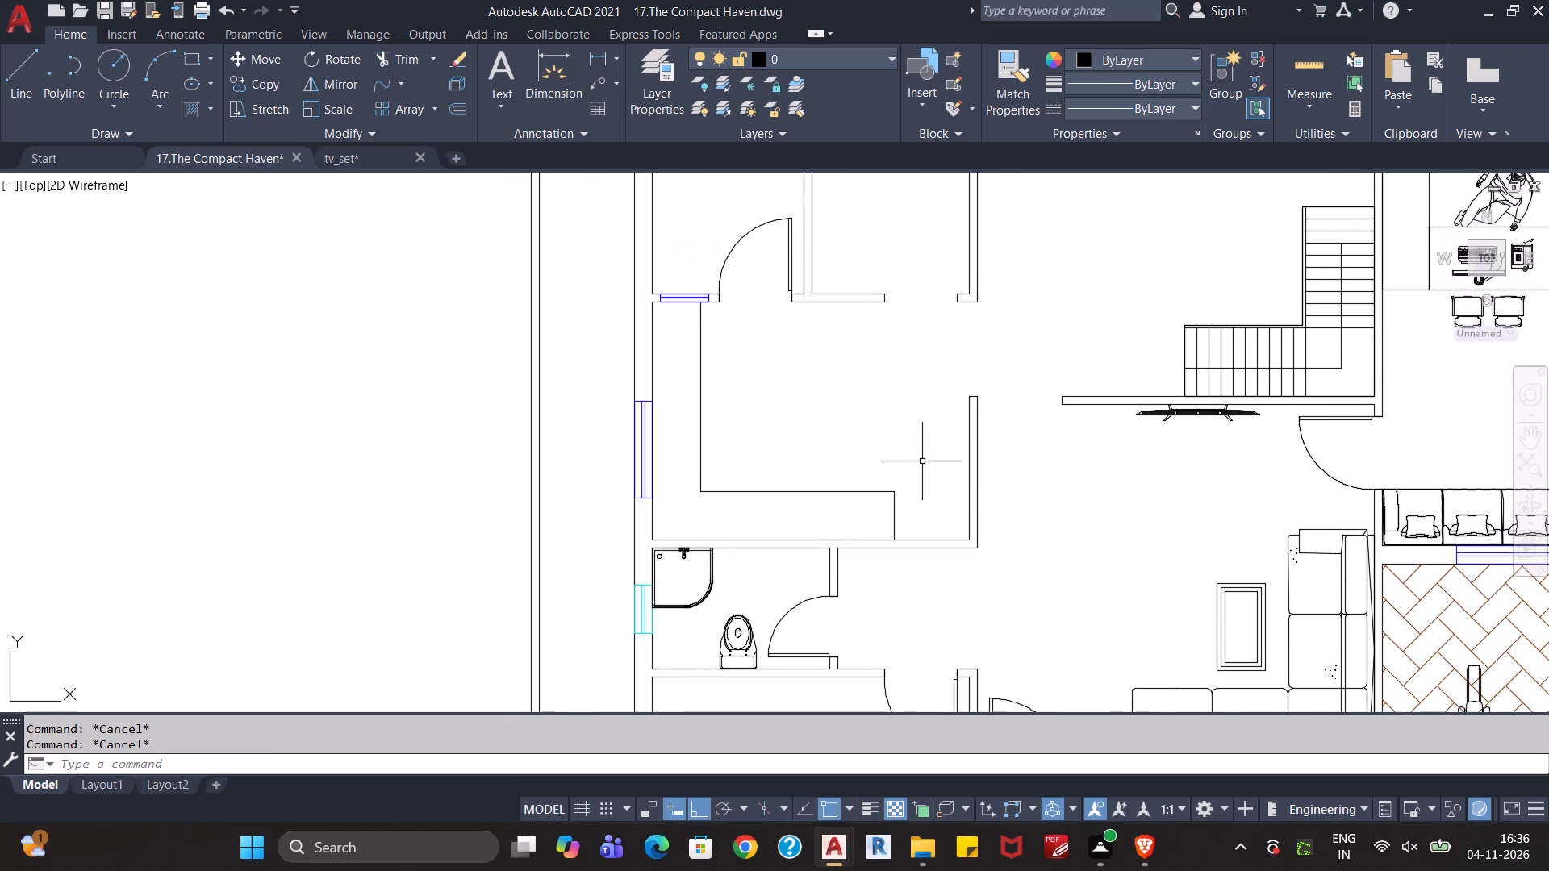
{"action": "middle_click_drag", "start_coordinate": [923, 452], "coordinate": [891, 504]}
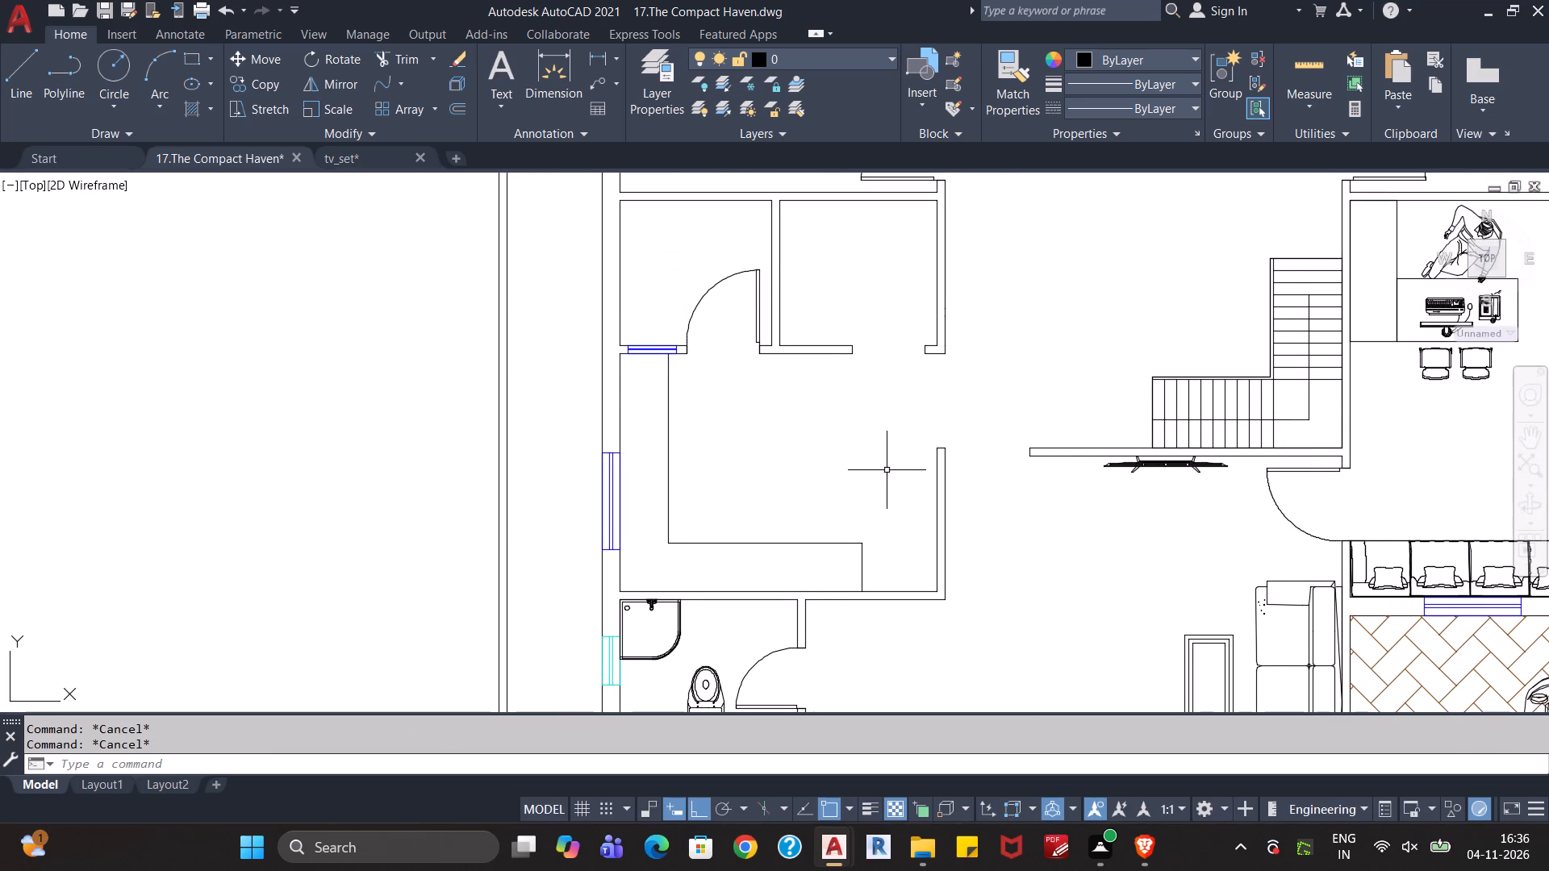
{"action": "scroll", "coordinate": [875, 469], "scroll_direction": "down", "scroll_amount": 2}
{"action": "scroll", "coordinate": [962, 633], "scroll_direction": "up", "scroll_amount": 2}
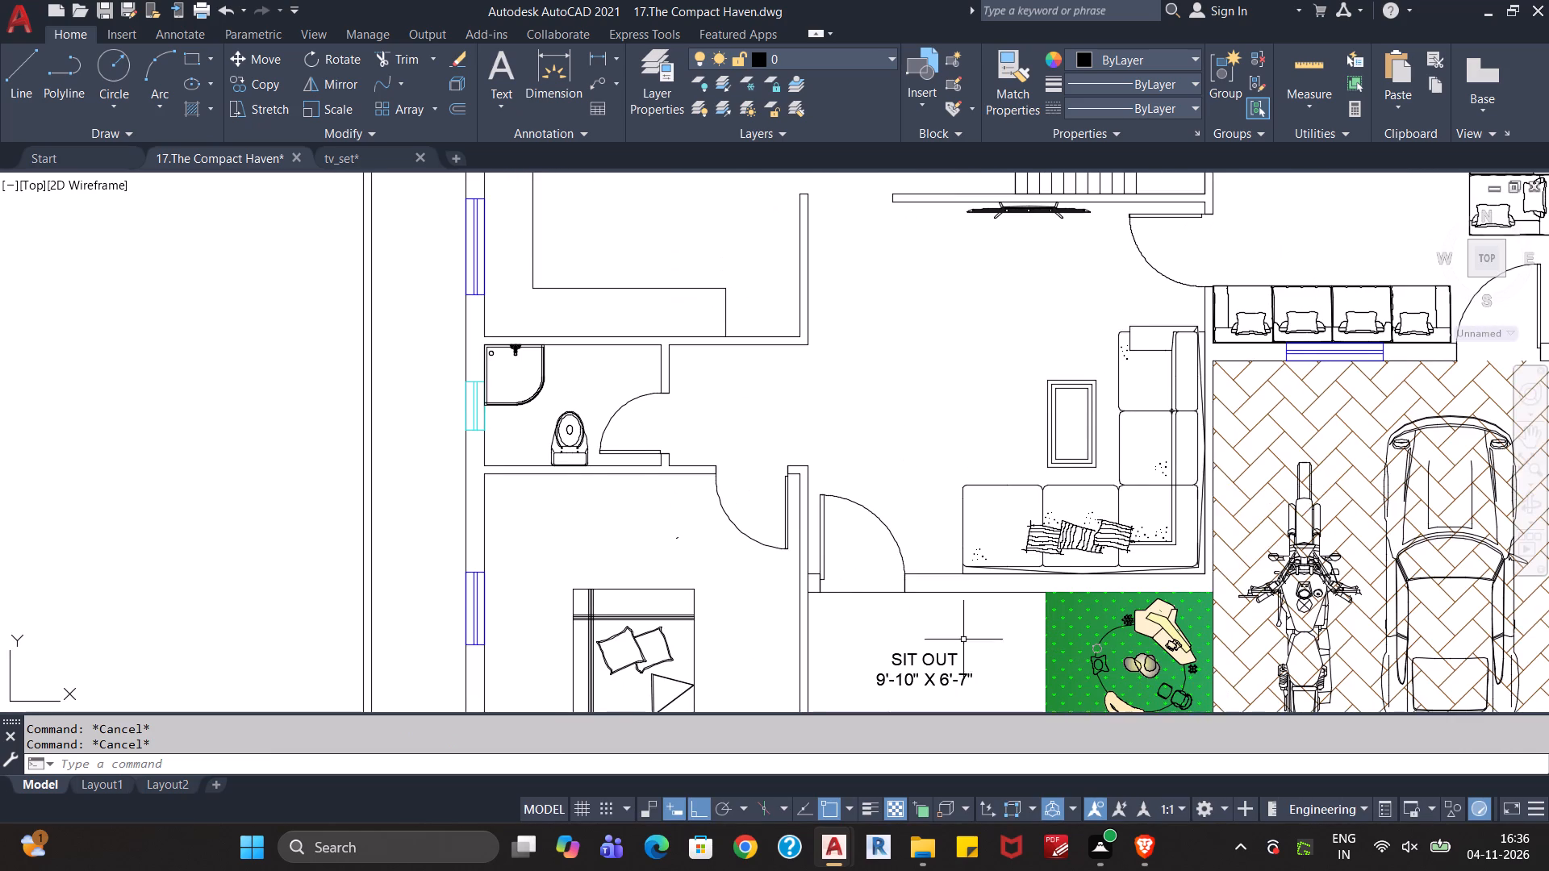
{"action": "middle_click_drag", "start_coordinate": [977, 651], "coordinate": [973, 599]}
{"action": "double_click", "coordinate": [938, 606]}
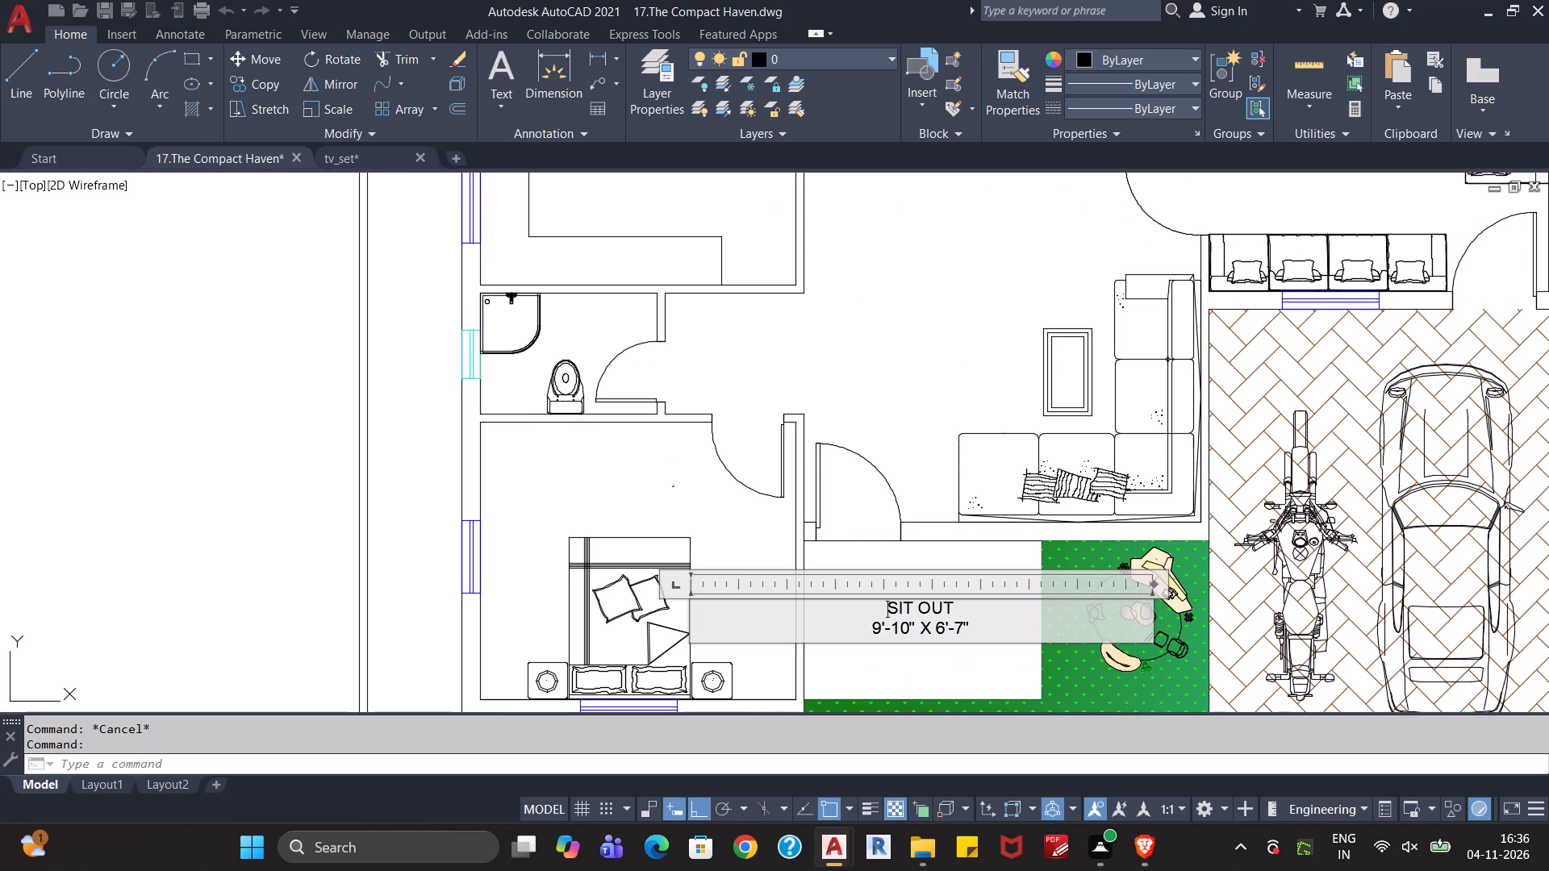
{"action": "key", "text": "ctrl+a"}
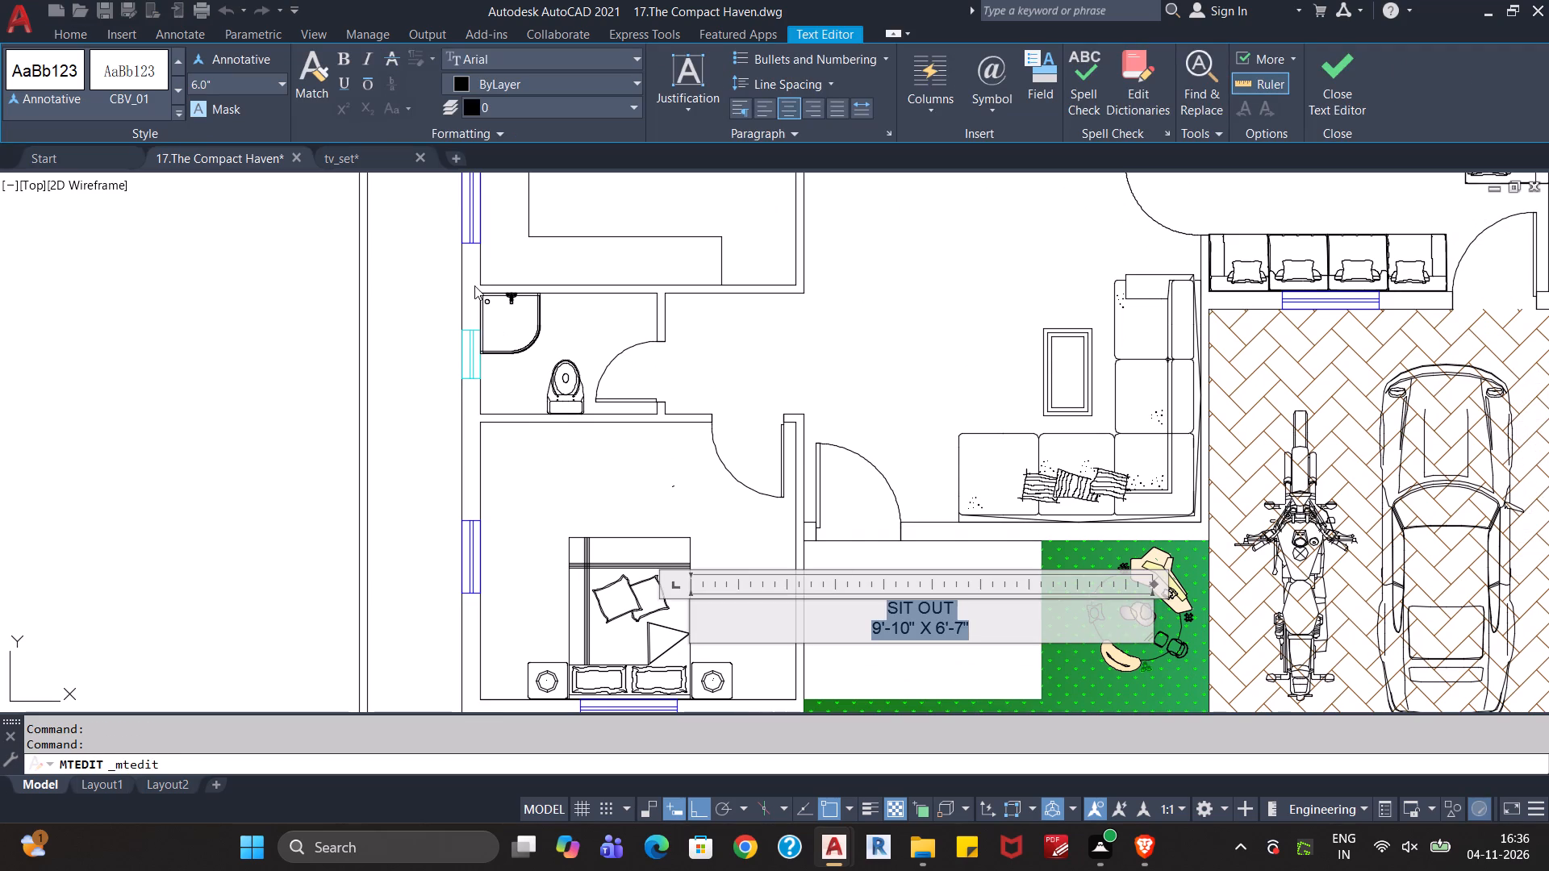
{"action": "left_click", "coordinate": [353, 56]}
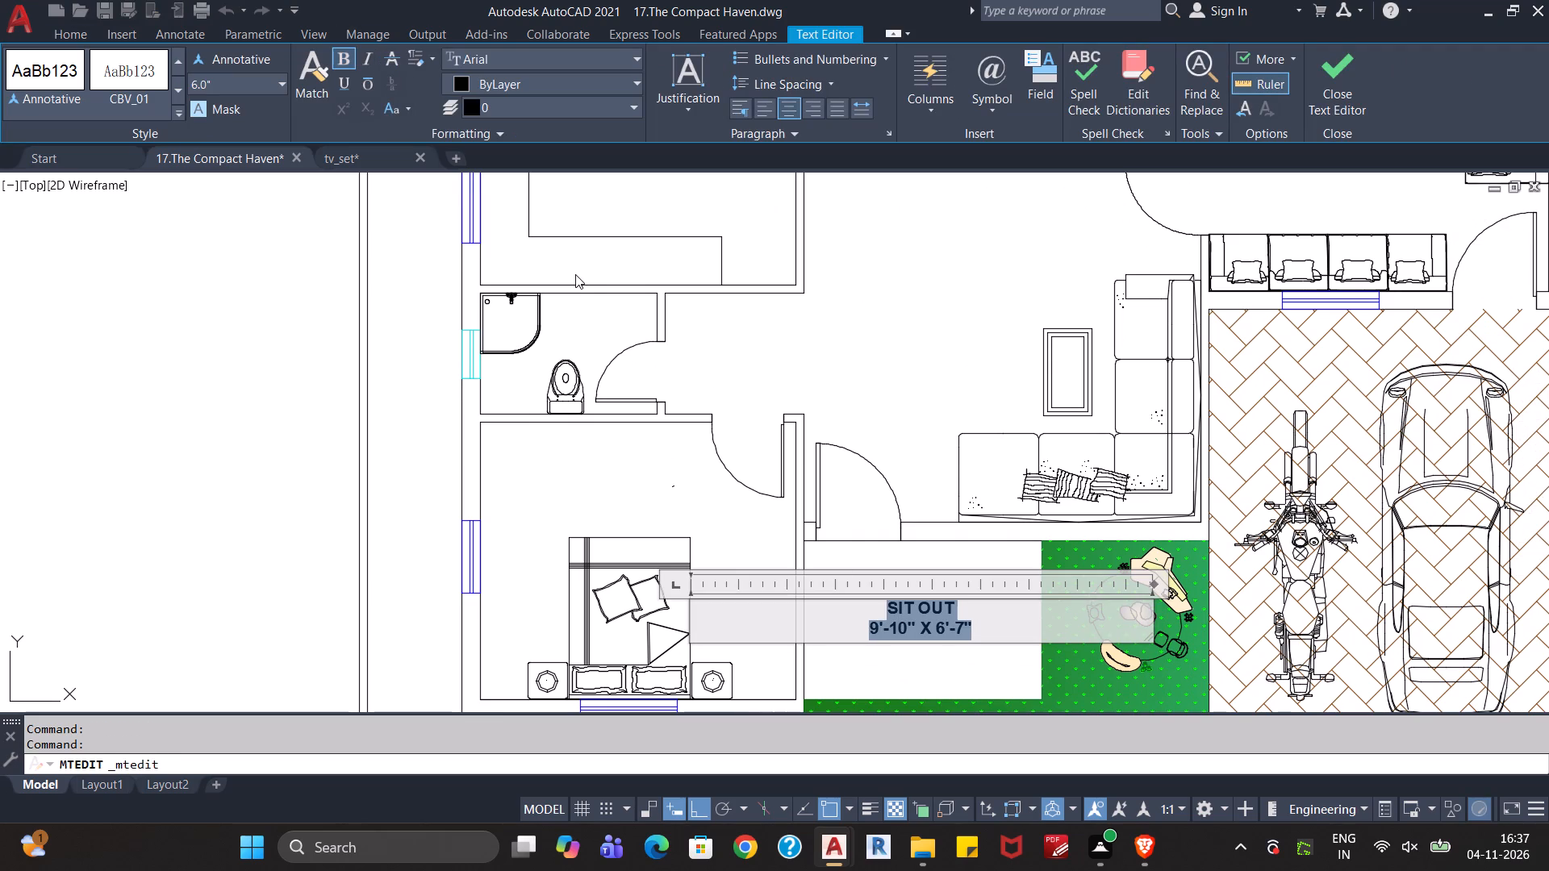
{"action": "key", "text": "Escape"}
{"action": "left_click", "coordinate": [812, 416]}
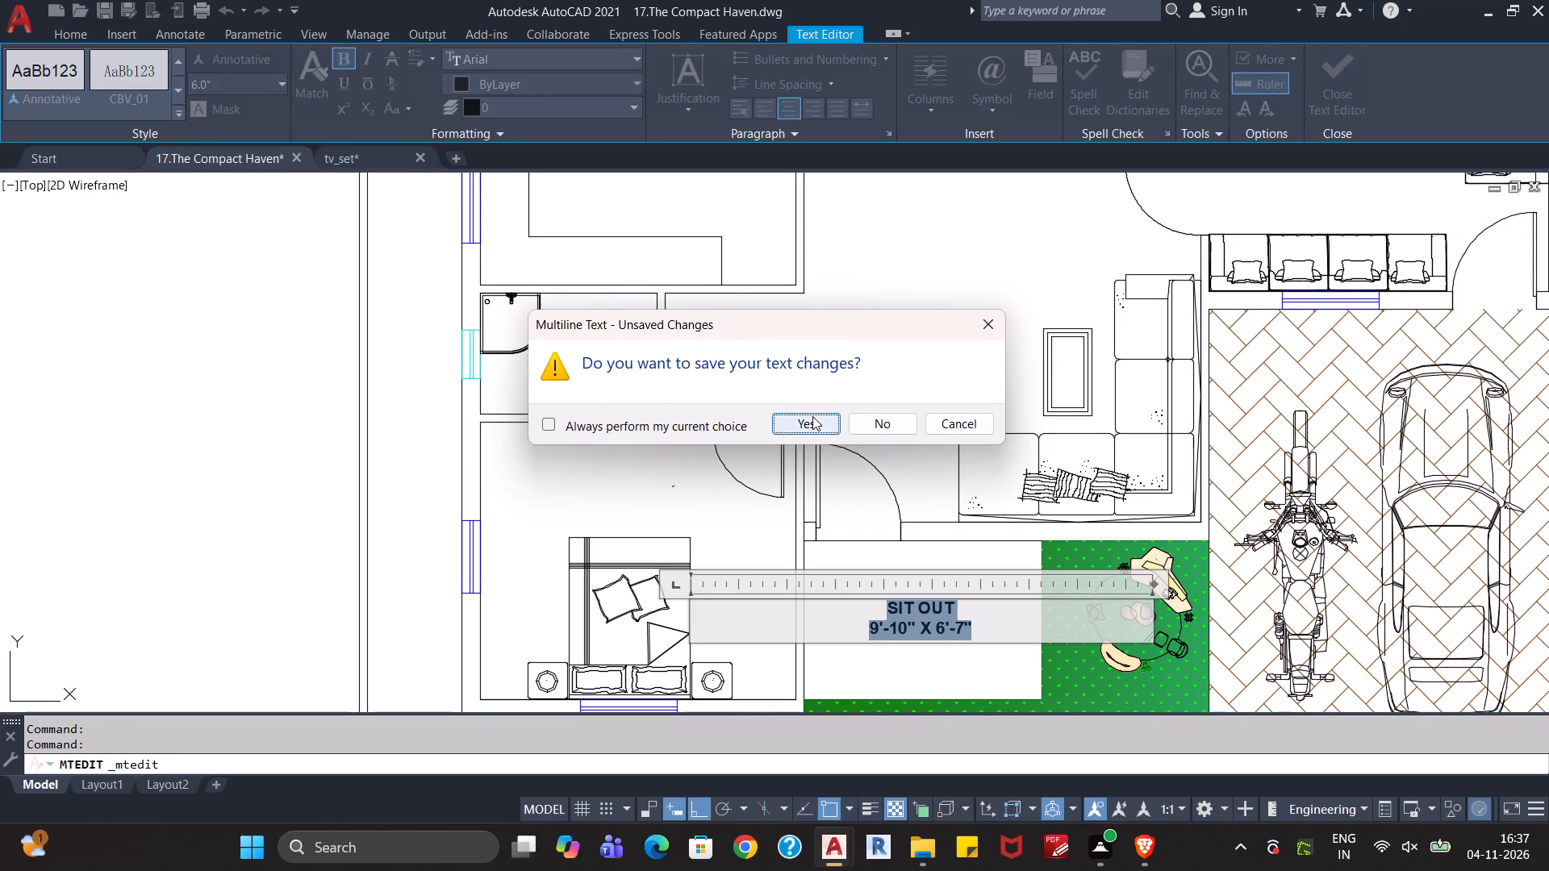
Copy the bold SIT OUT label and paste it into the front bedroom above the bed and into the living room beside the coffee table.
{"action": "scroll", "coordinate": [906, 498], "scroll_direction": "down", "scroll_amount": 1}
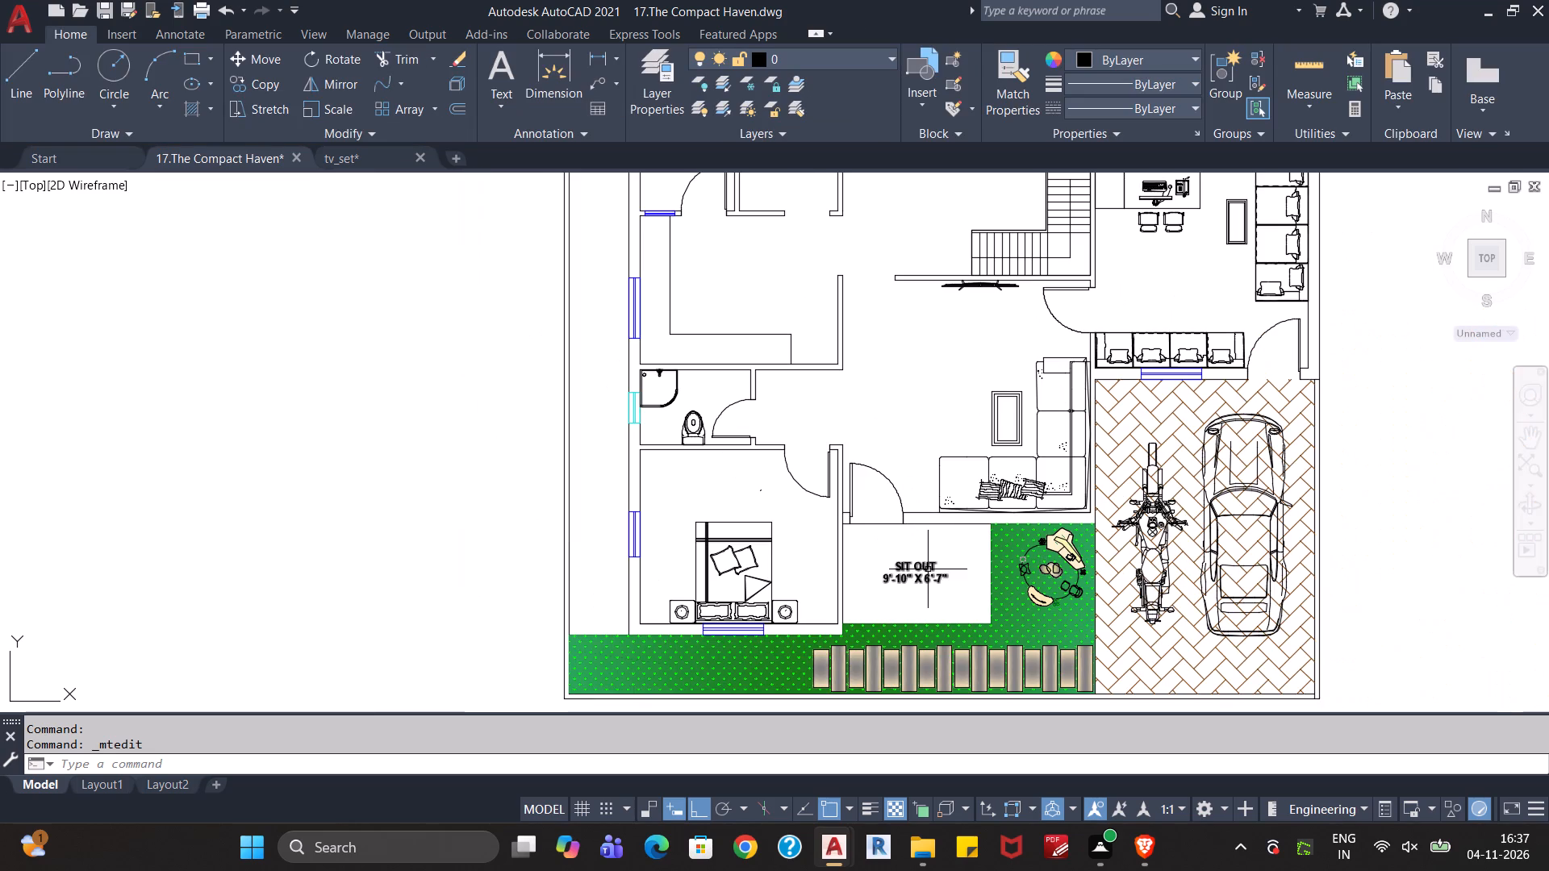
{"action": "left_click", "coordinate": [928, 569]}
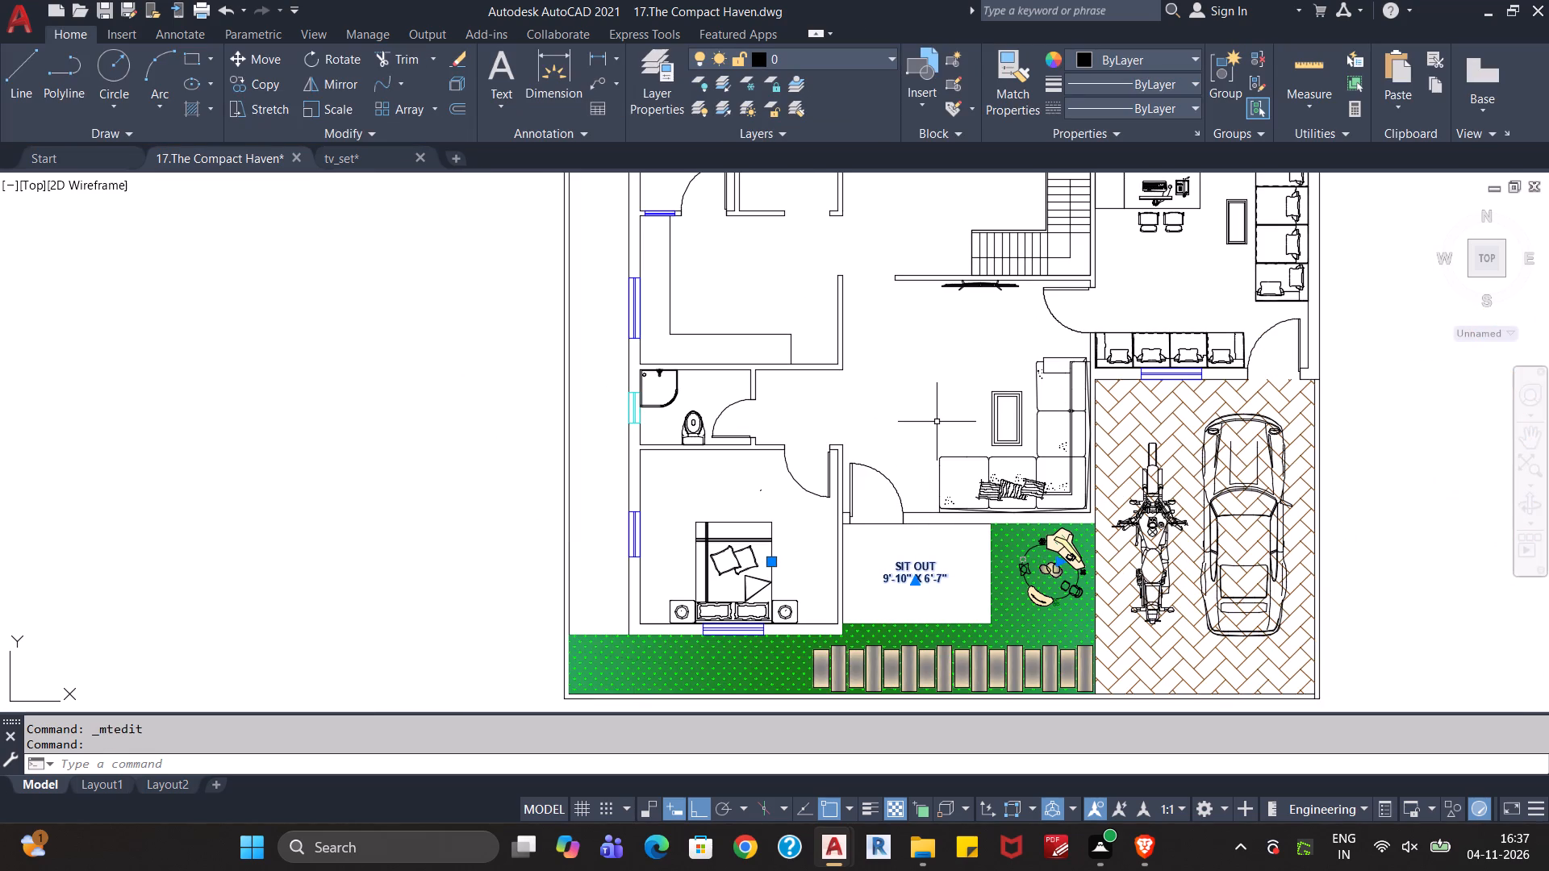
{"action": "key", "text": "ctrl+c"}
{"action": "key", "text": "ctrl+v"}
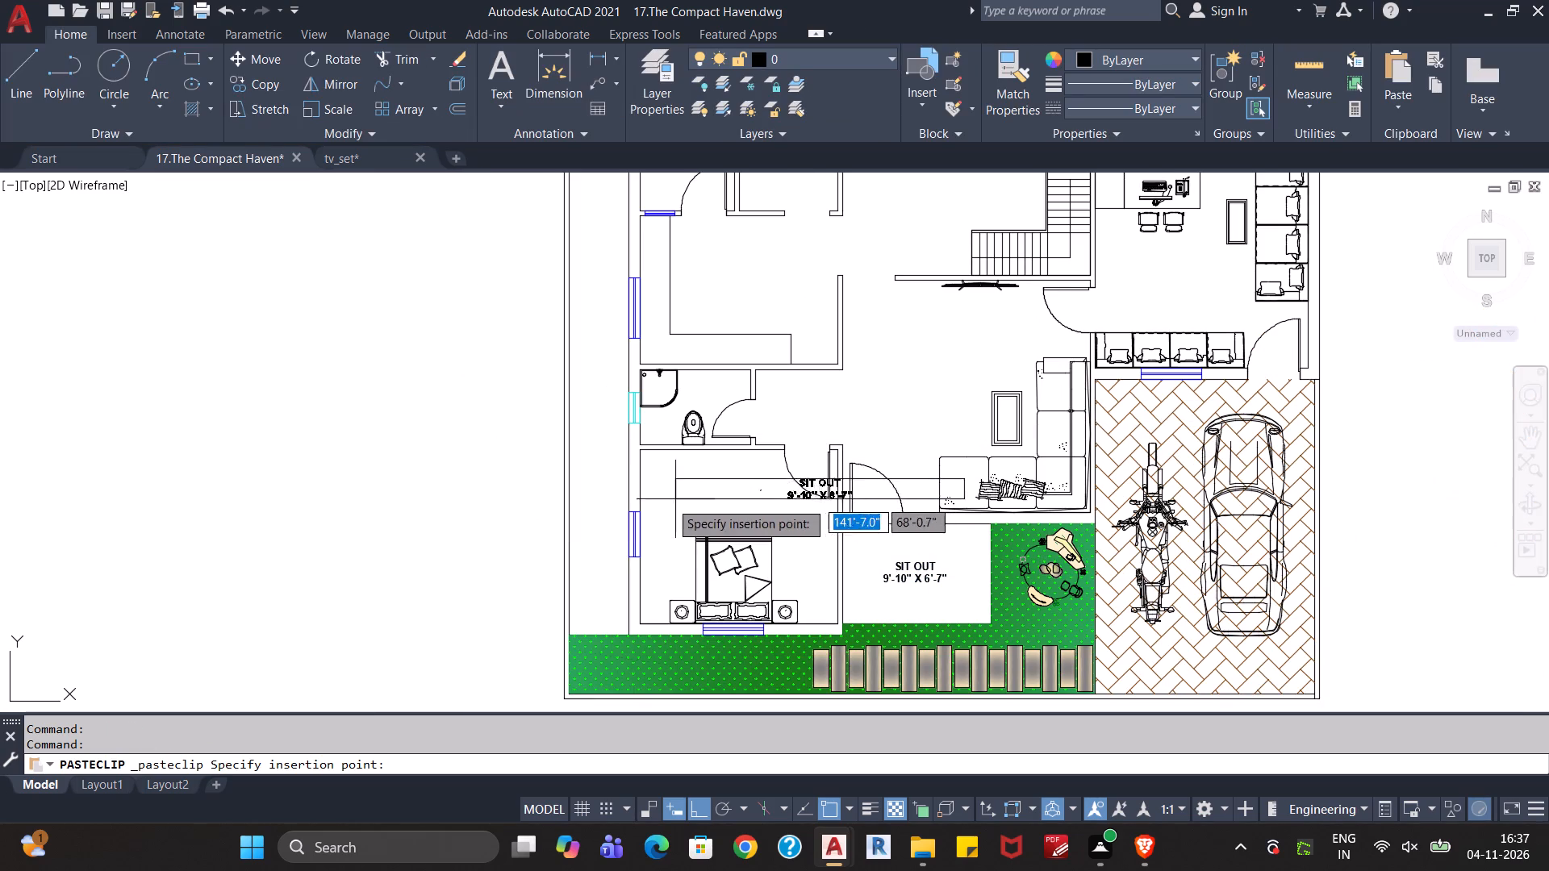
{"action": "left_click", "coordinate": [586, 511]}
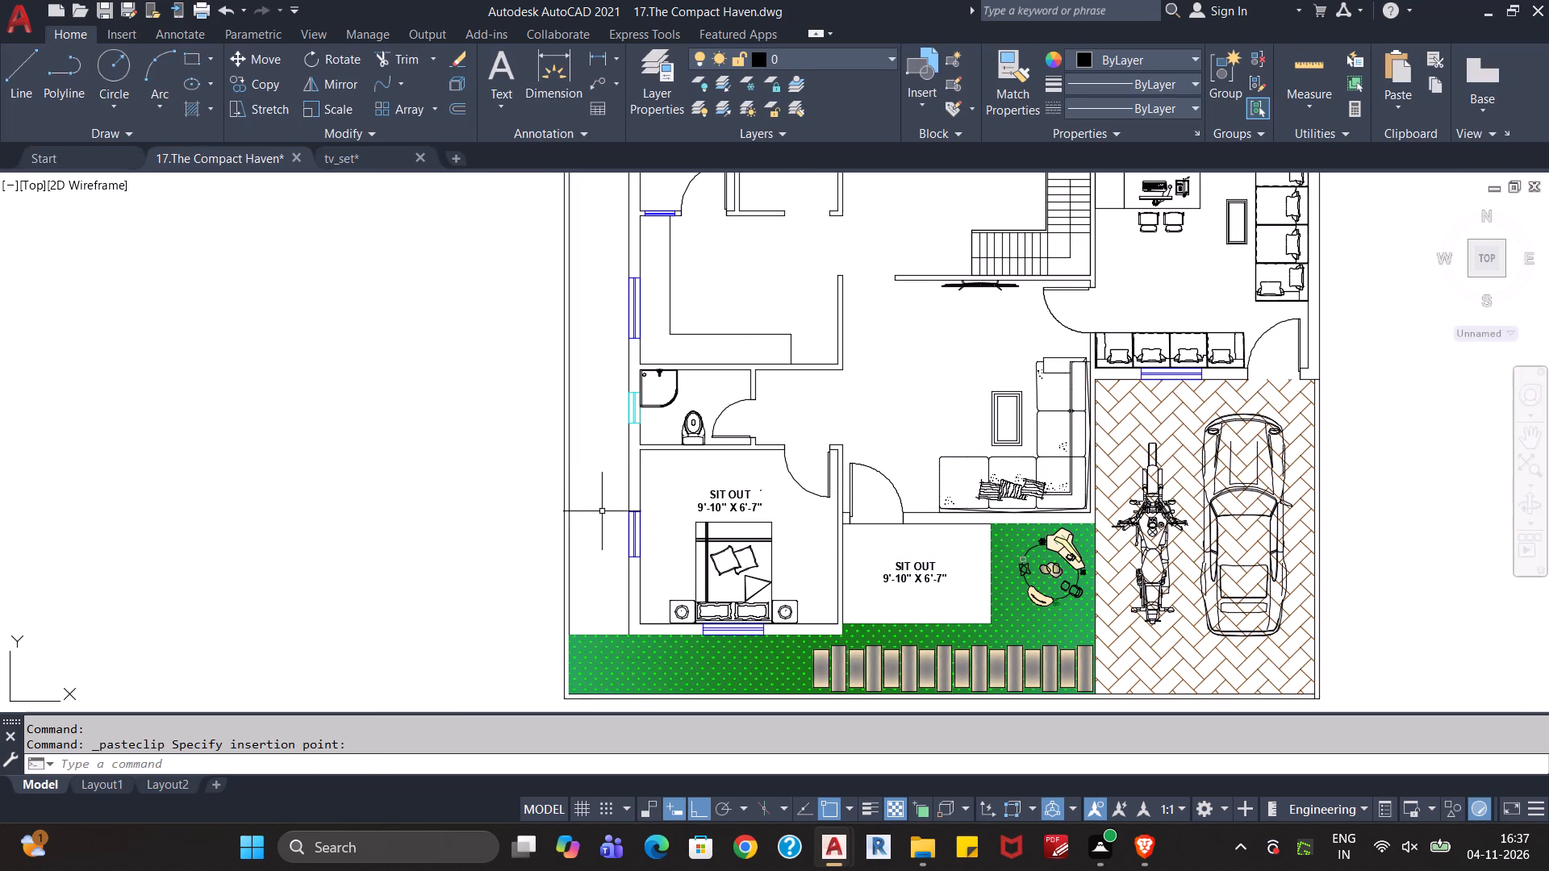
{"action": "key", "text": "ctrl+v"}
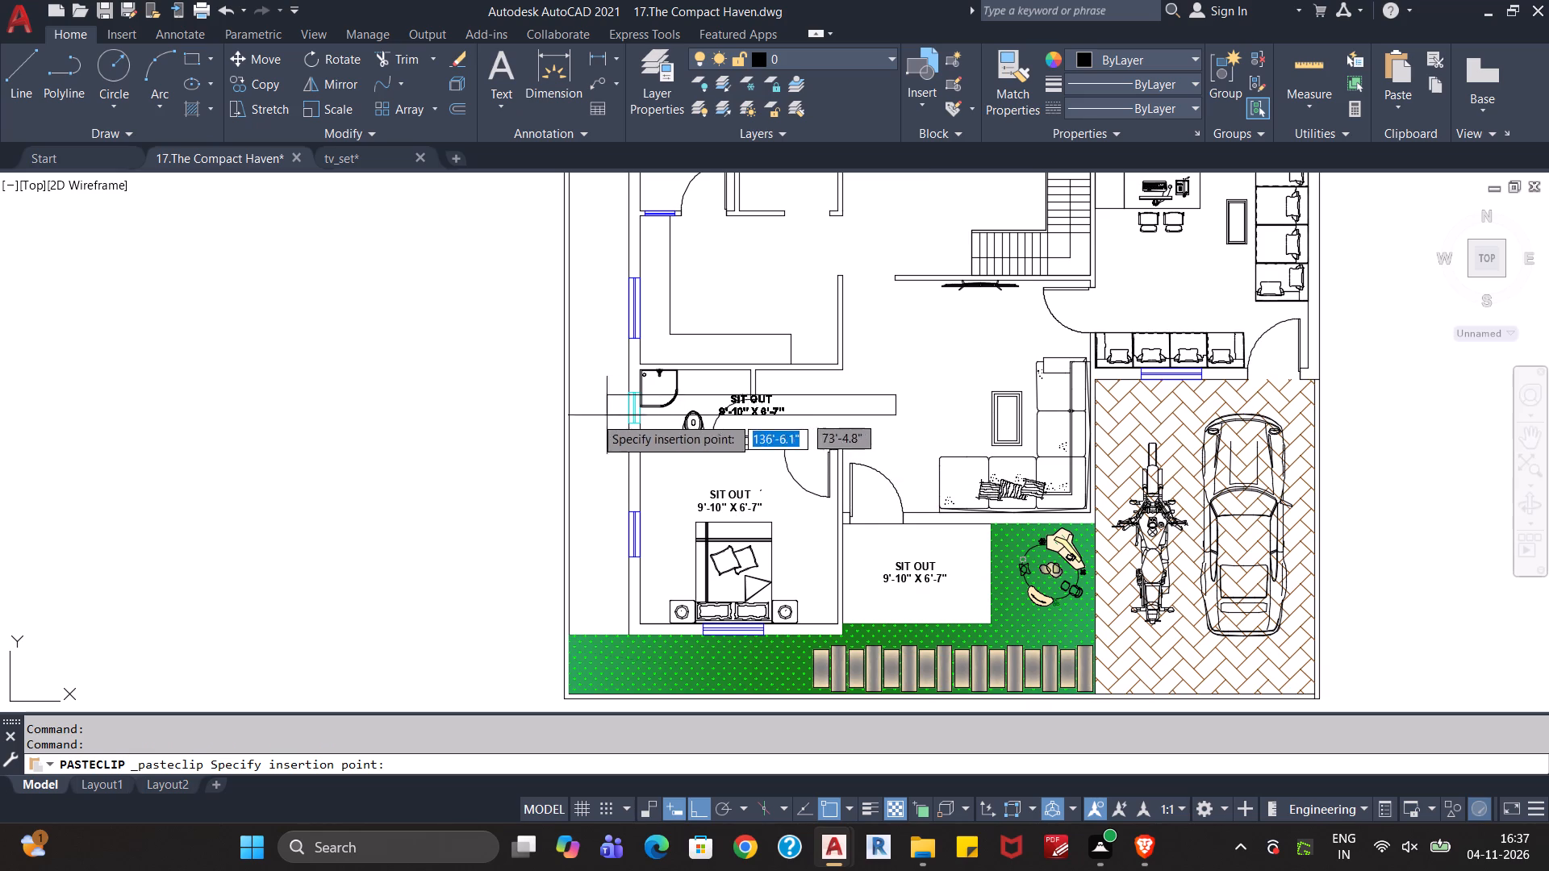
{"action": "scroll", "coordinate": [579, 420], "scroll_direction": "up", "scroll_amount": 2}
{"action": "scroll", "coordinate": [587, 427], "scroll_direction": "down", "scroll_amount": 2}
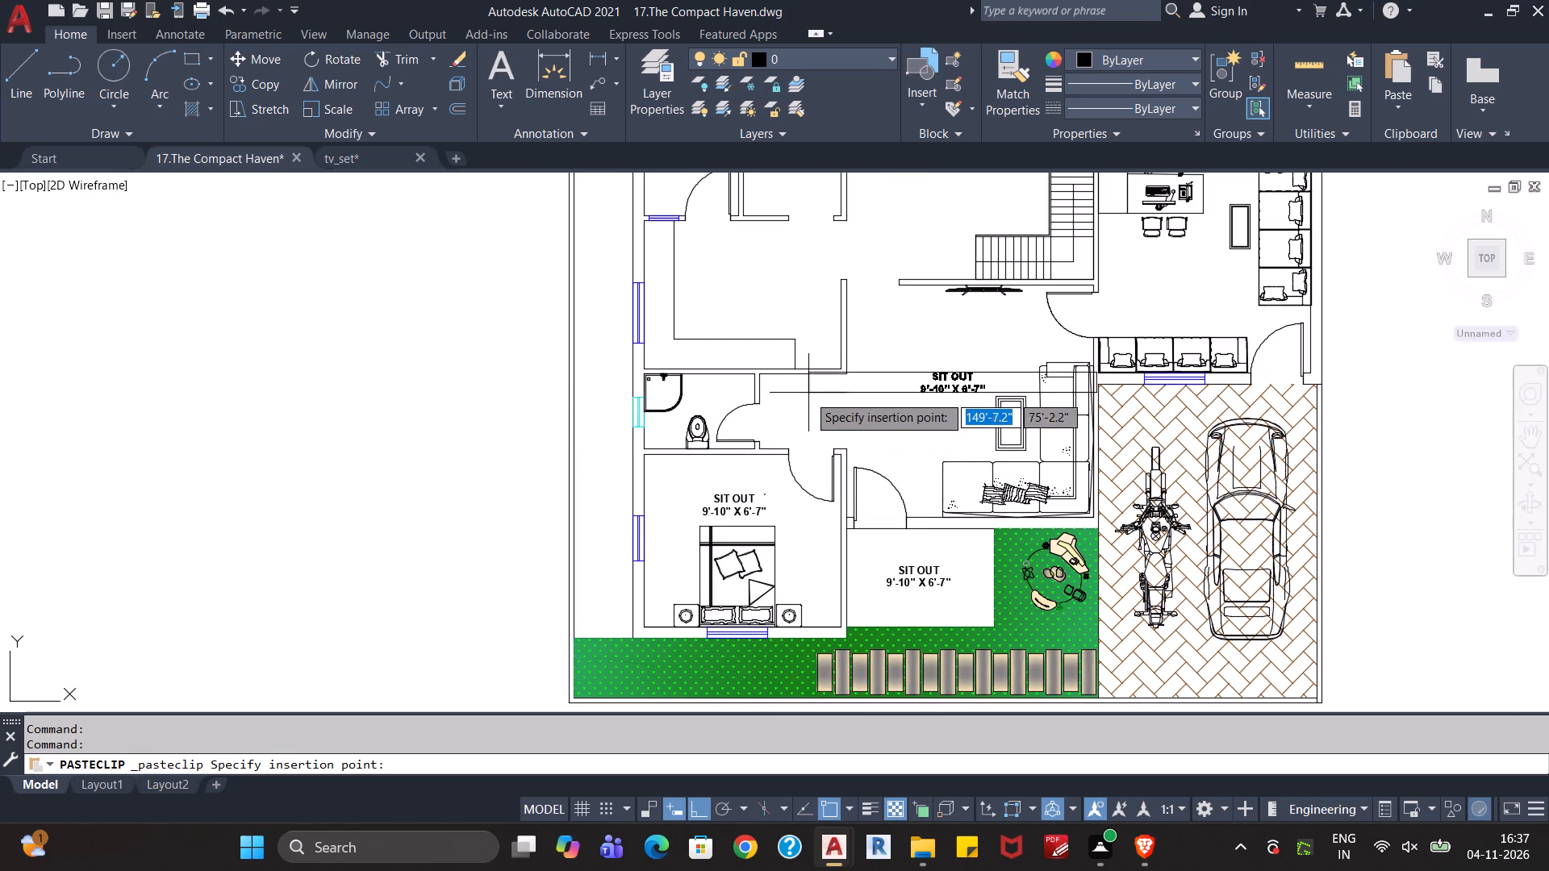
{"action": "left_click", "coordinate": [804, 431]}
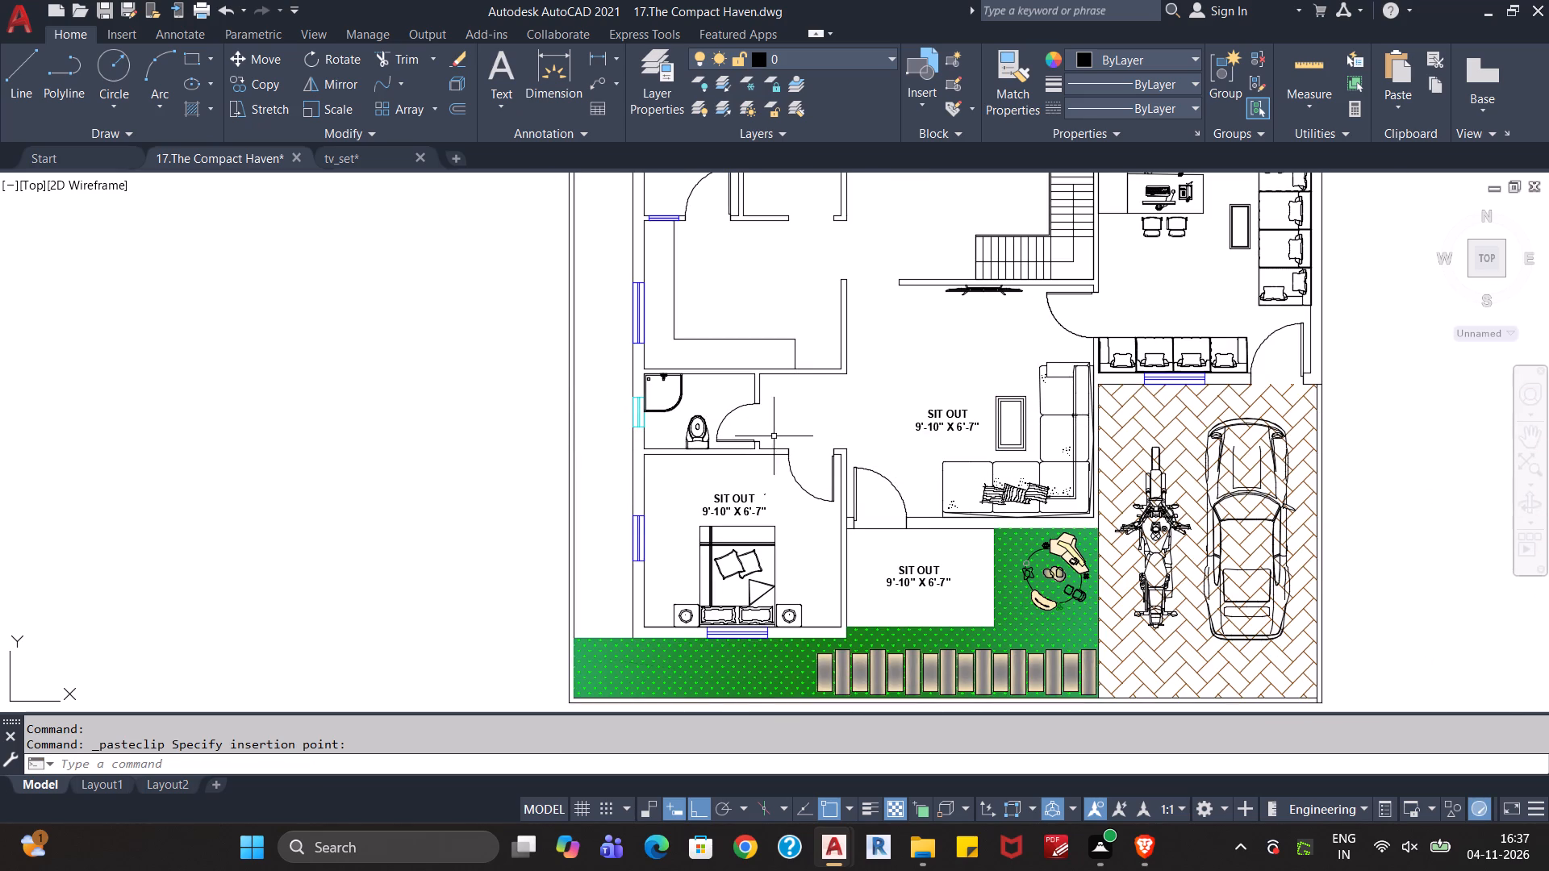
Paste the SIT OUT label into the kitchen and into each of the two small rooms above it.
{"action": "middle_click_drag", "start_coordinate": [896, 393], "coordinate": [858, 486]}
{"action": "key", "text": "ctrl+v"}
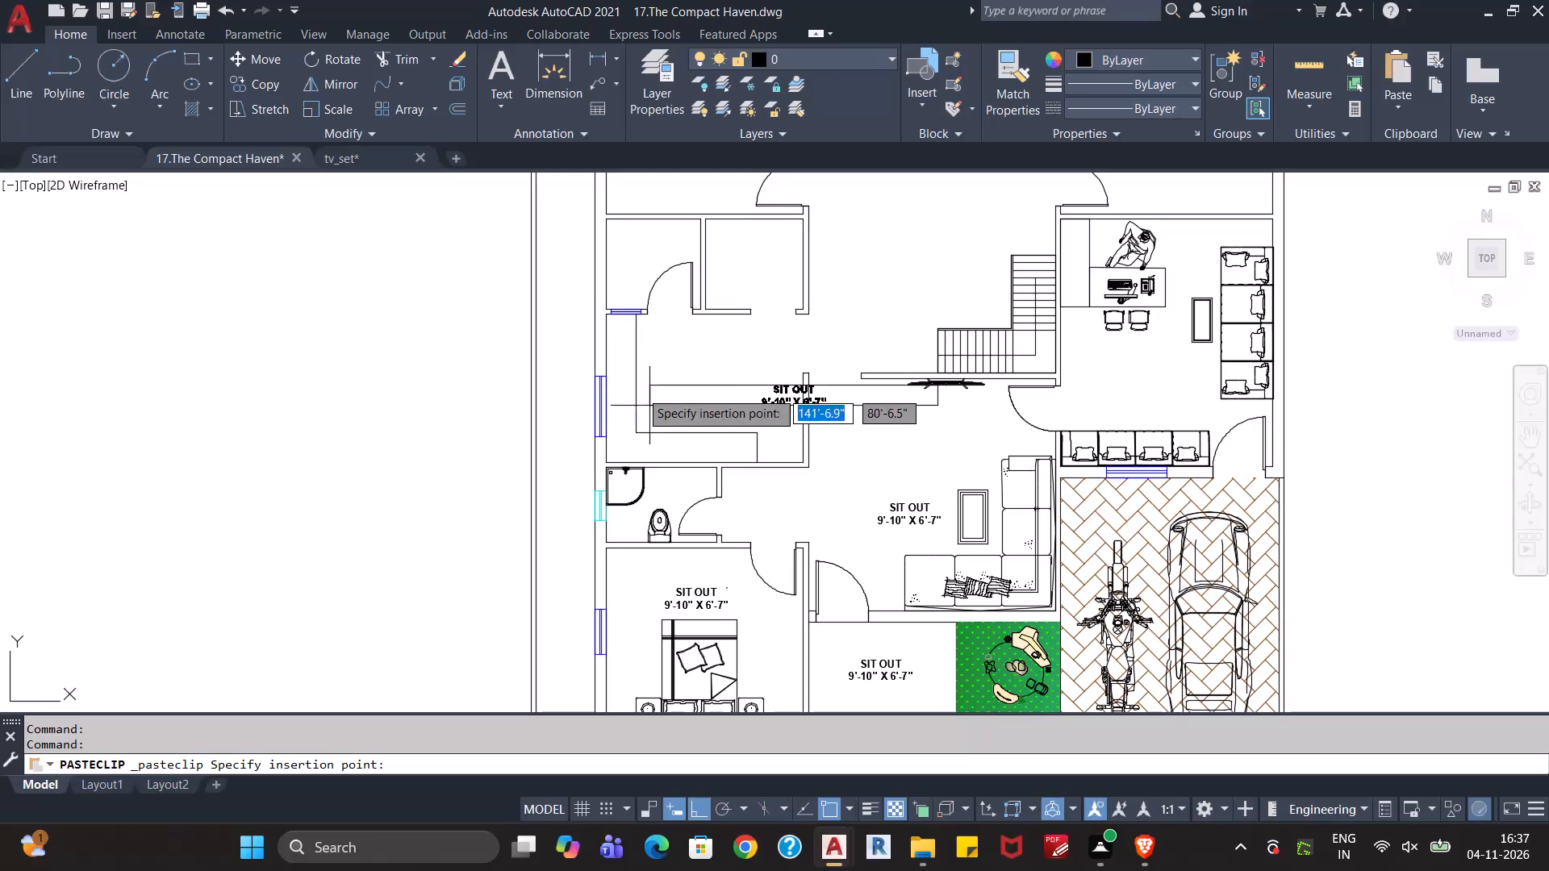
{"action": "left_click", "coordinate": [548, 385]}
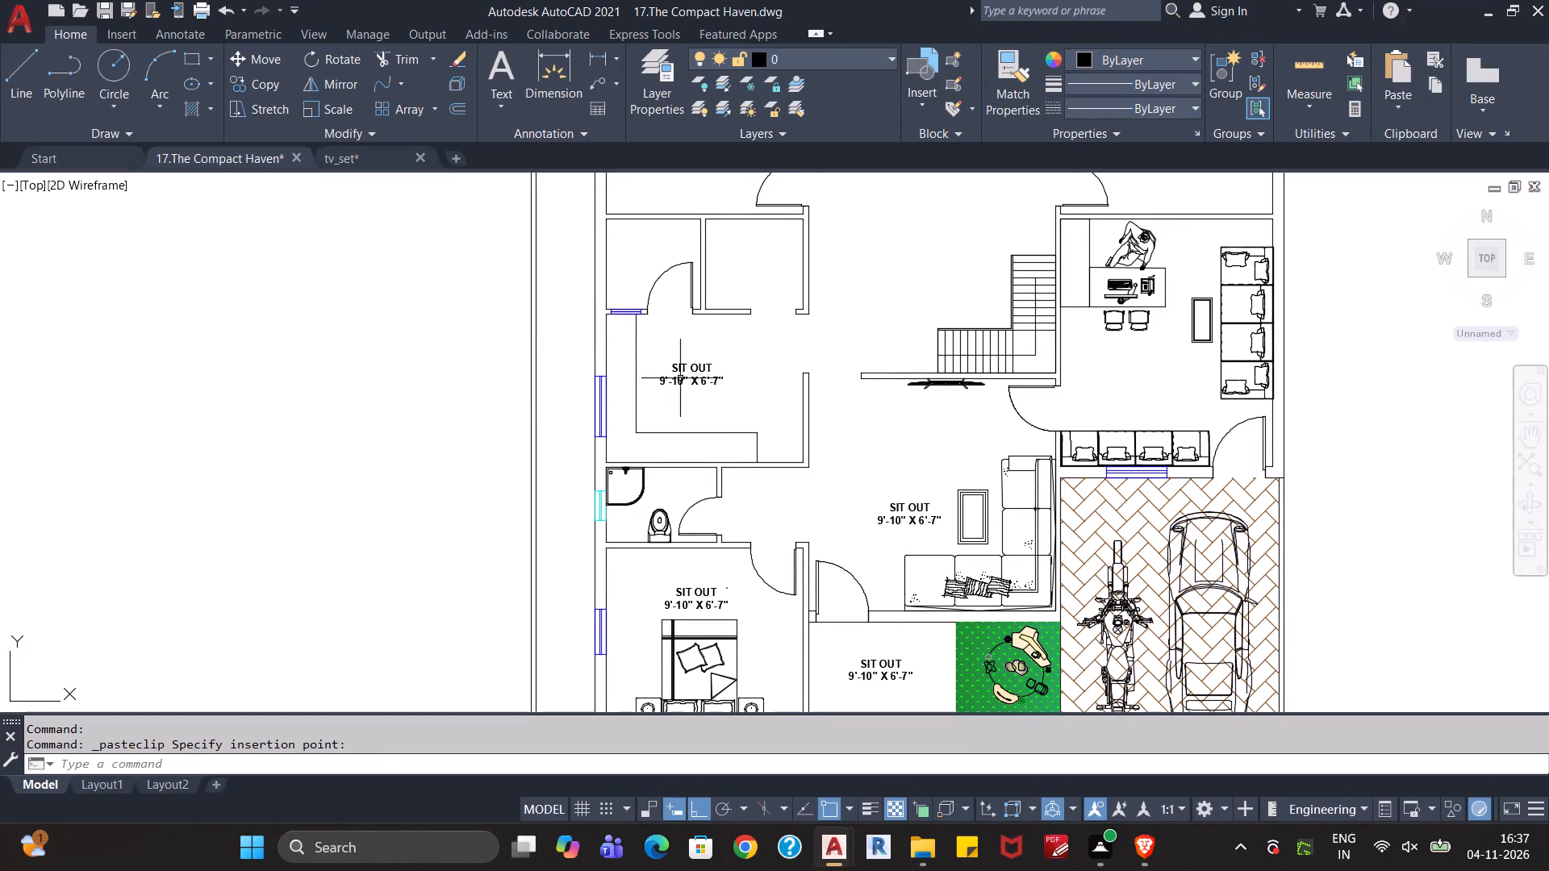
{"action": "middle_click_drag", "start_coordinate": [692, 360], "coordinate": [692, 468]}
{"action": "key", "text": "ctrl+v"}
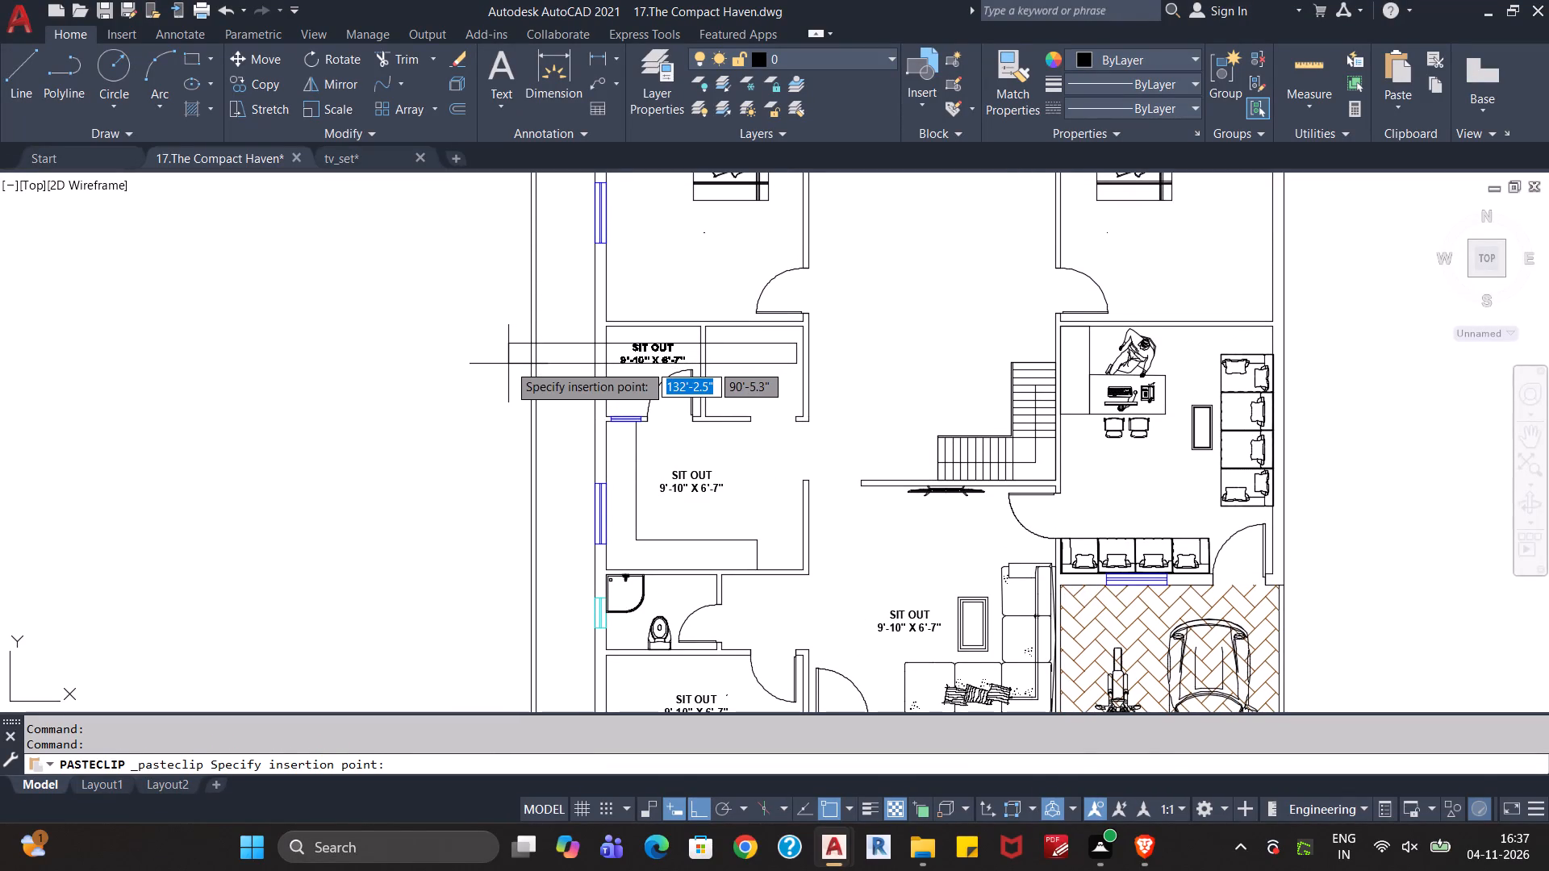
{"action": "left_click", "coordinate": [508, 364]}
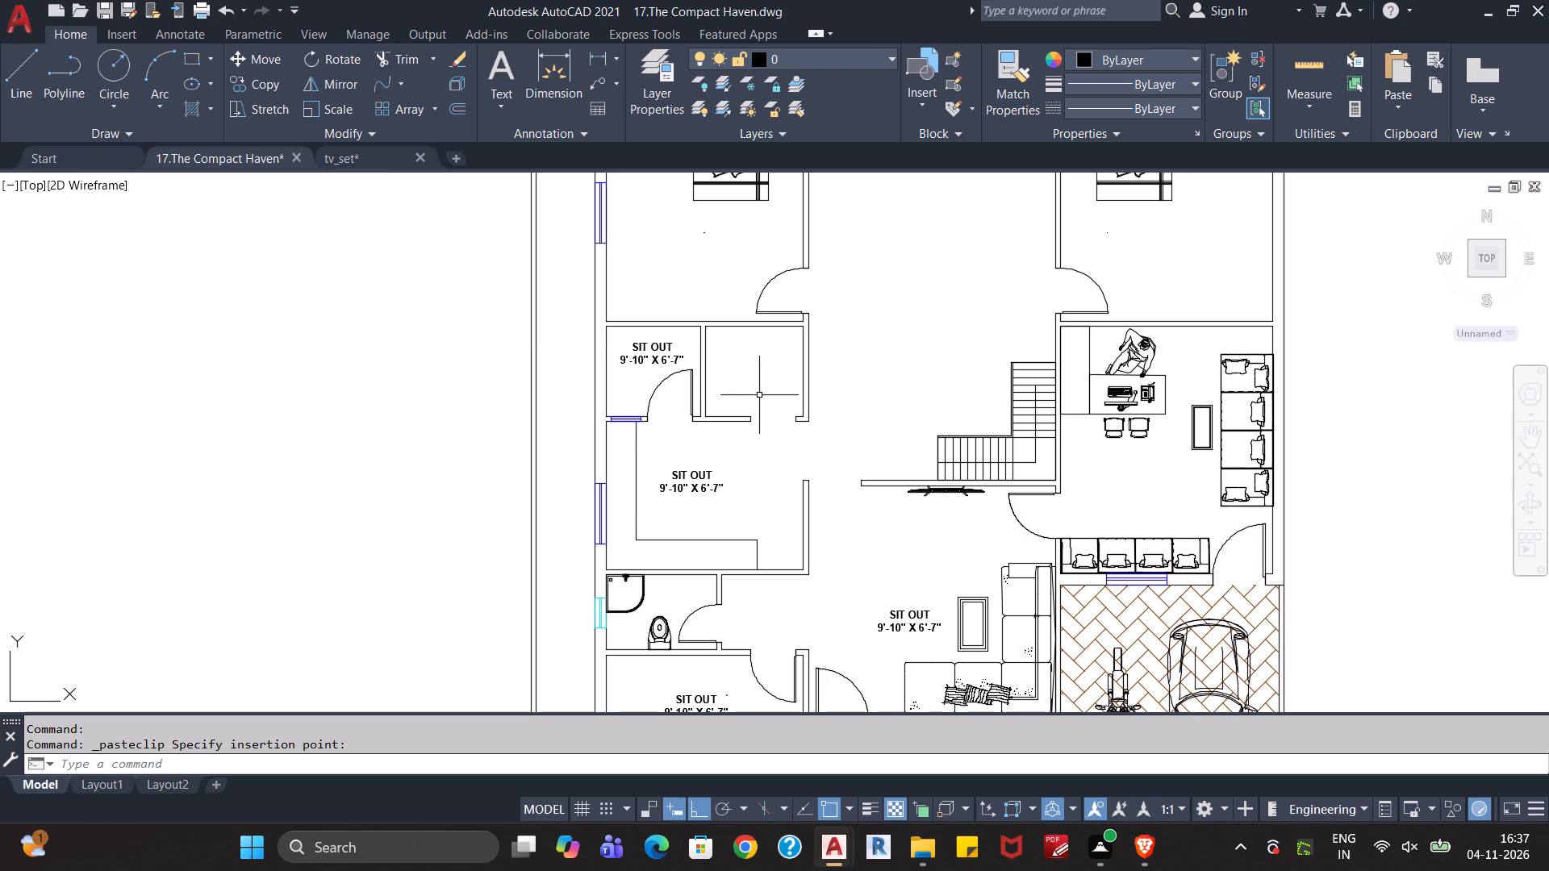
{"action": "key", "text": "ctrl+v"}
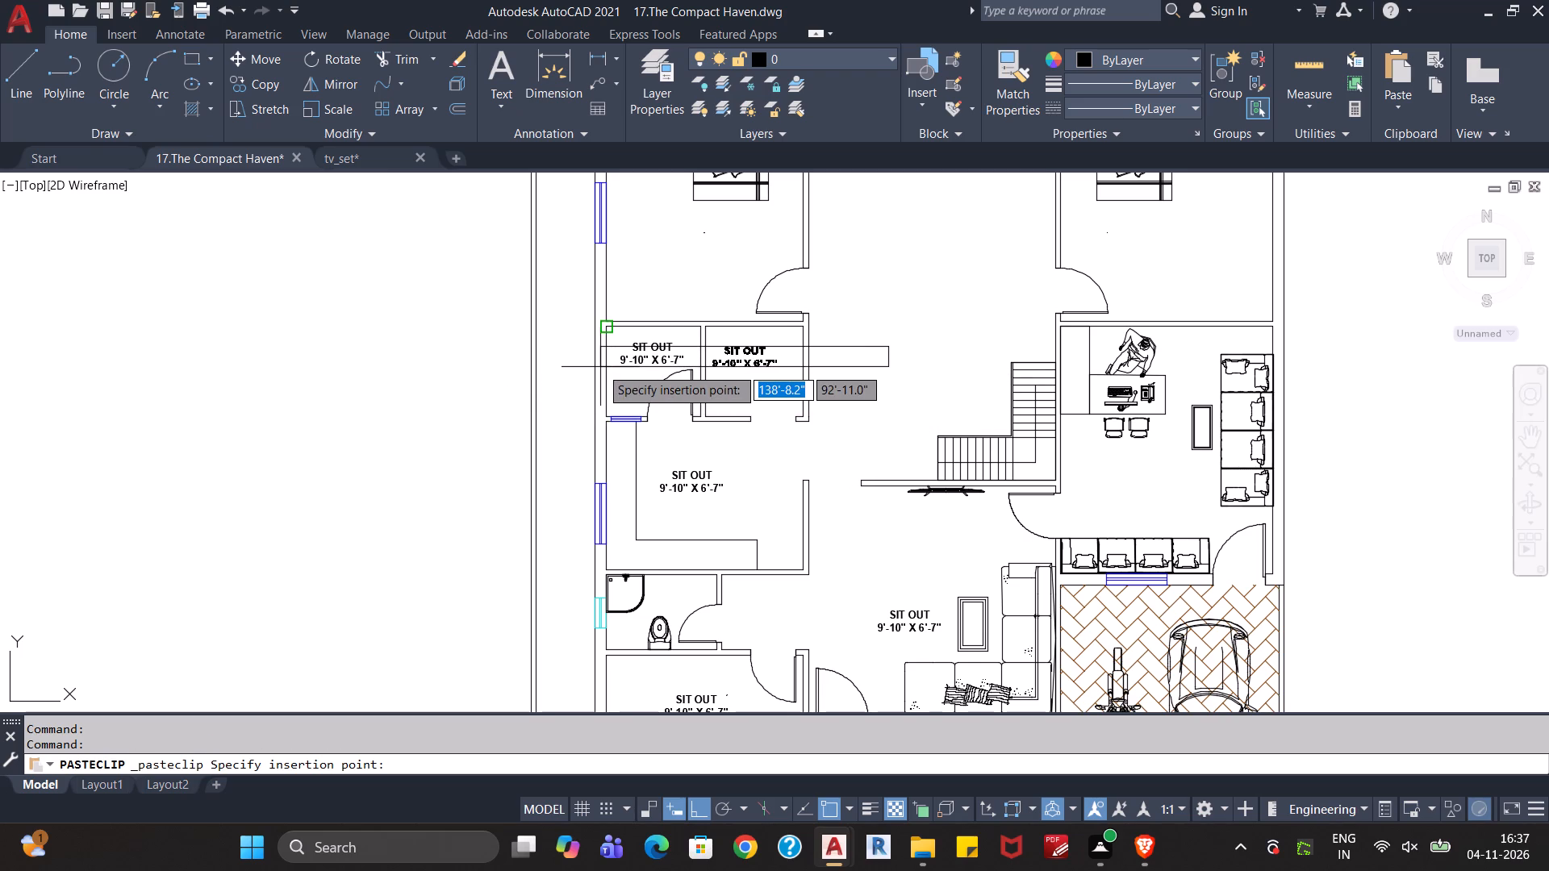
{"action": "scroll", "coordinate": [600, 367], "scroll_direction": "up", "scroll_amount": 3}
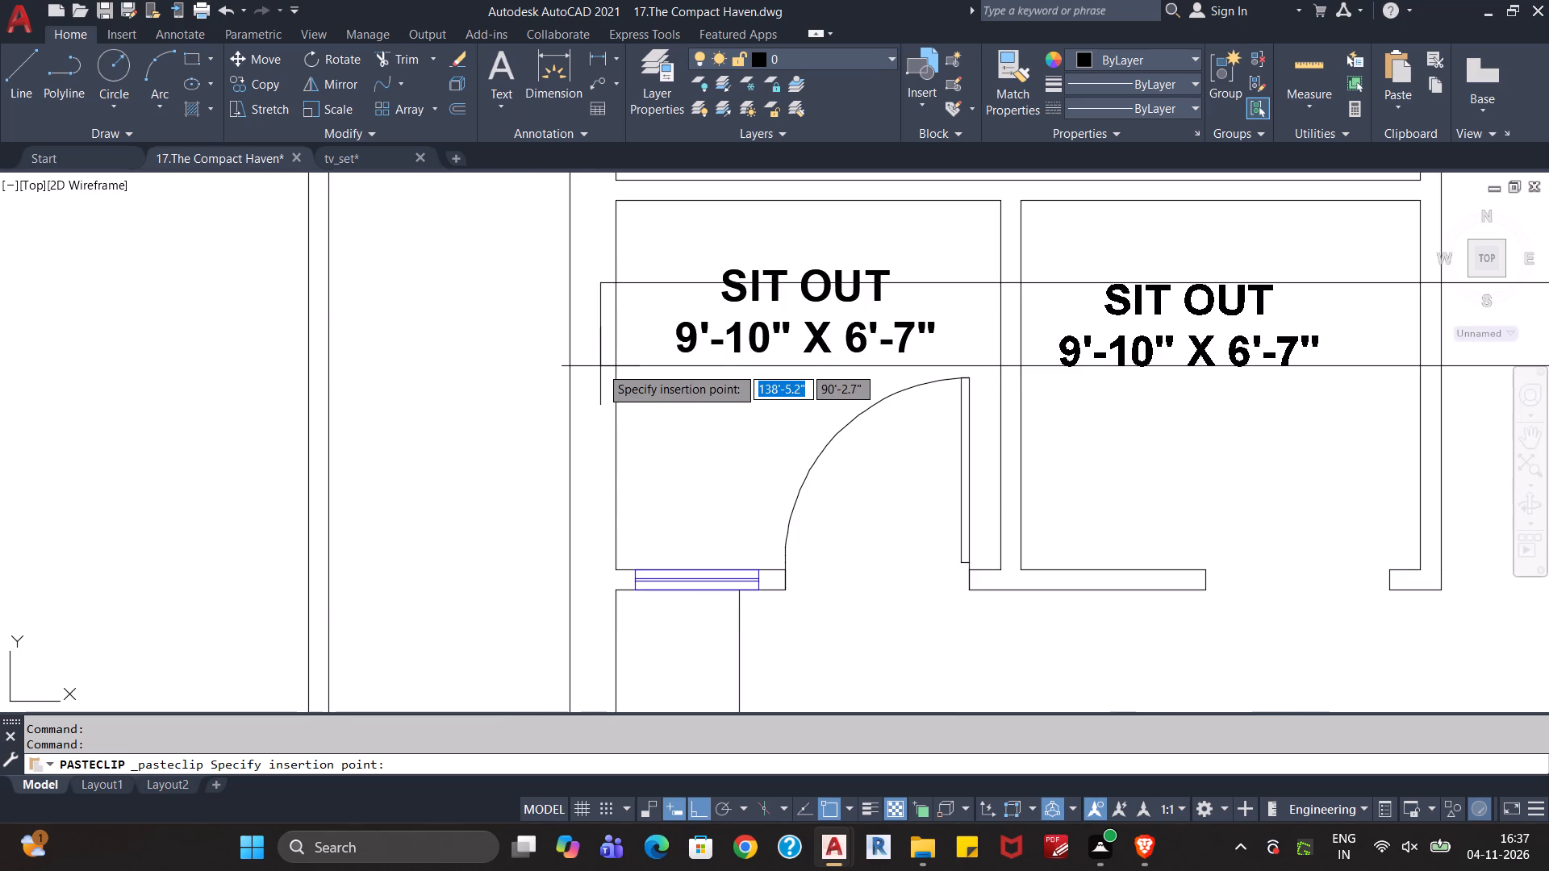
{"action": "scroll", "coordinate": [609, 356], "scroll_direction": "up", "scroll_amount": 2}
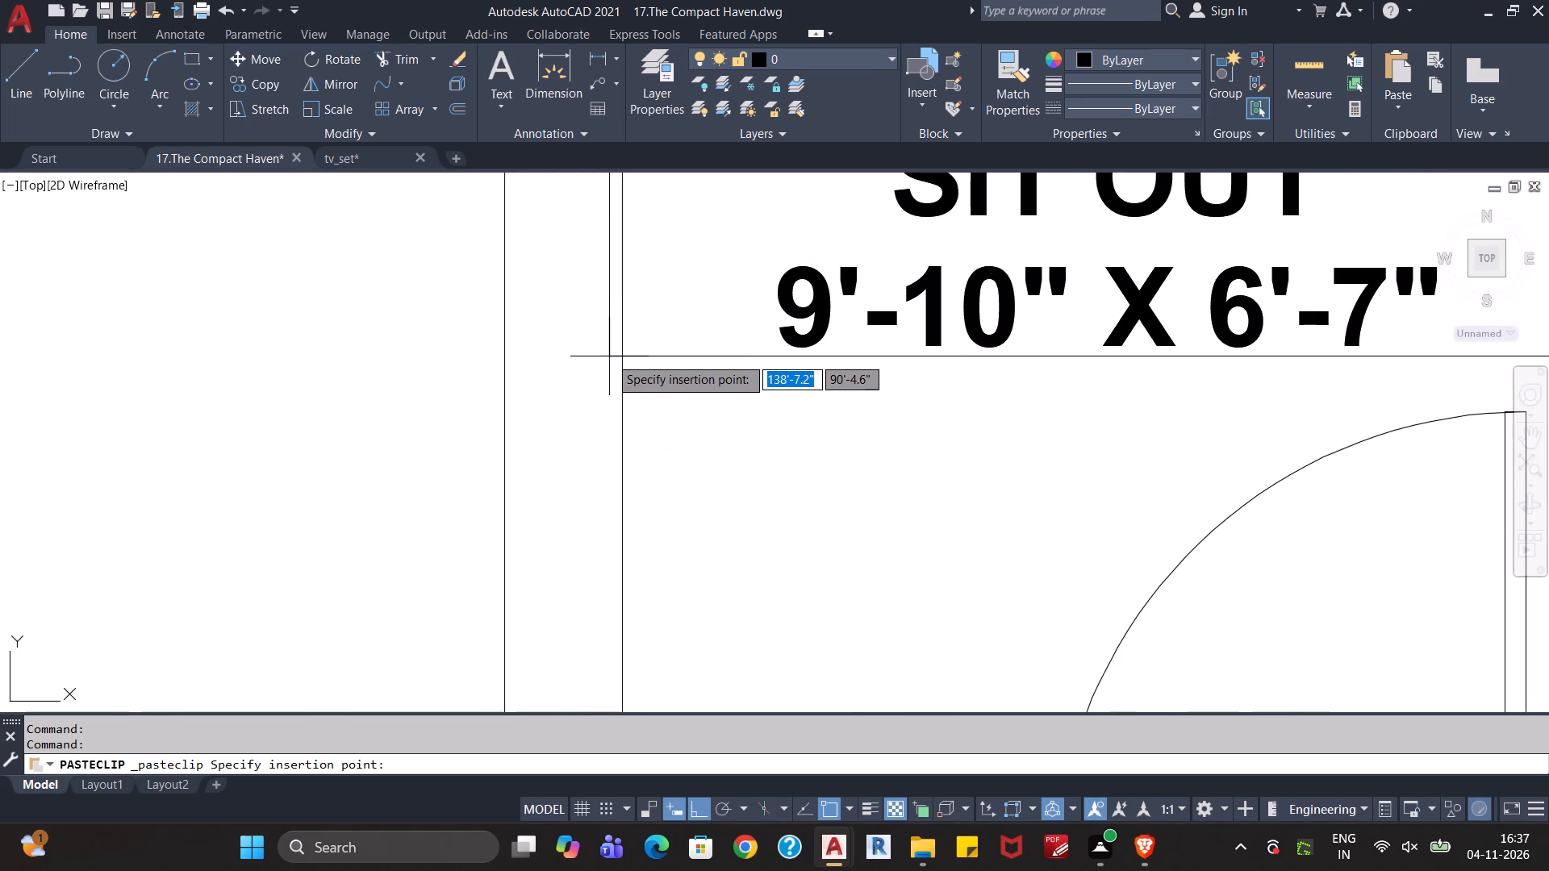
{"action": "left_click", "coordinate": [609, 356]}
Paste the SIT OUT label into the central hall next to the staircase.
{"action": "scroll", "coordinate": [608, 365], "scroll_direction": "down", "scroll_amount": 5}
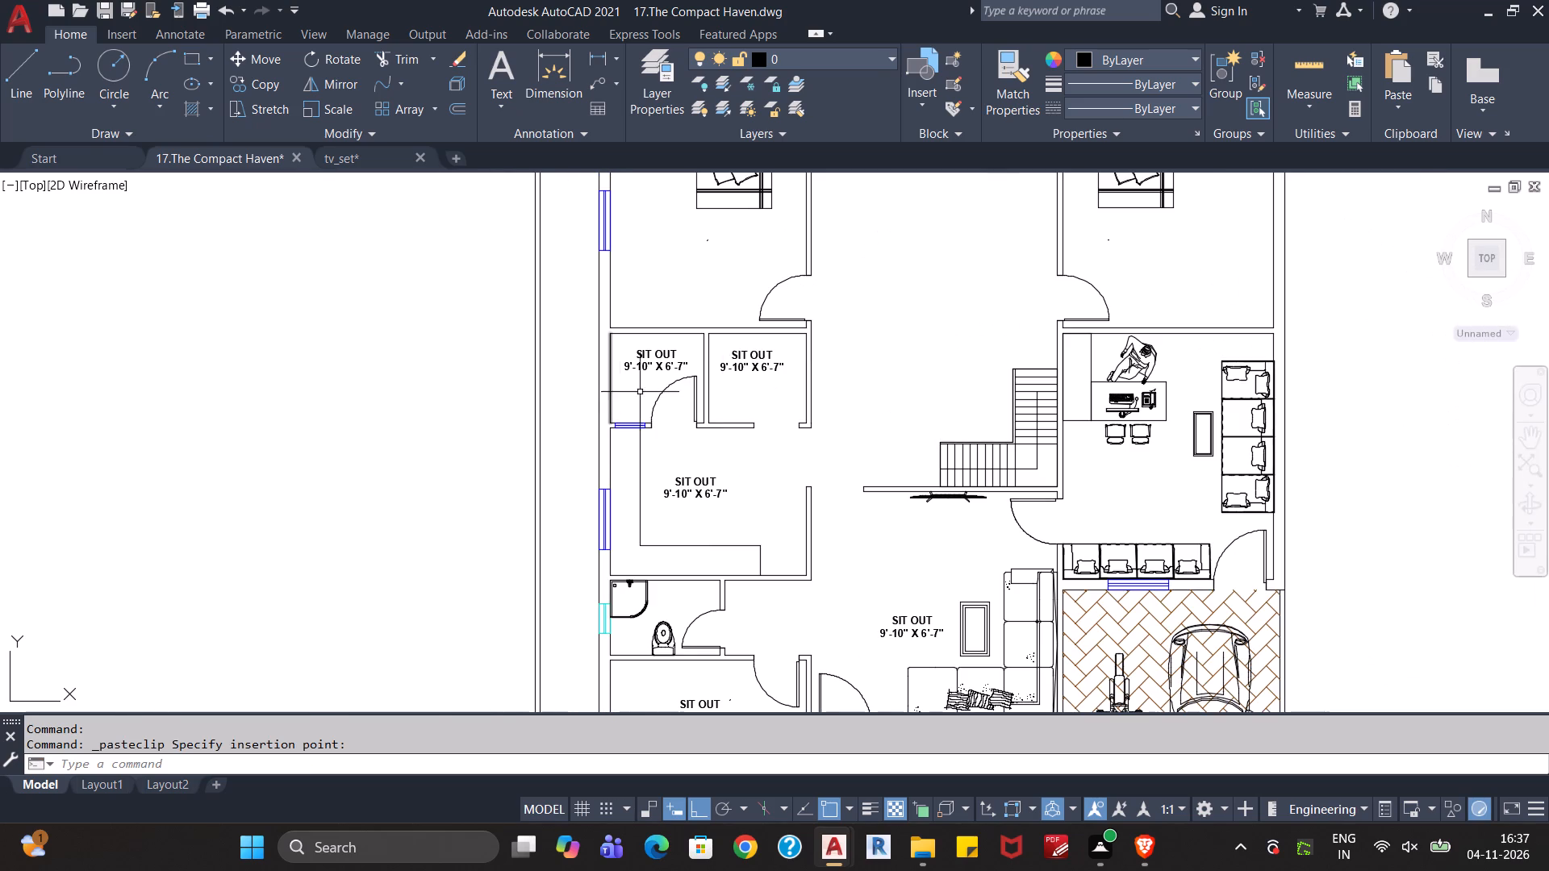
{"action": "middle_click_drag", "start_coordinate": [891, 357], "coordinate": [804, 481]}
{"action": "middle_click_drag", "start_coordinate": [808, 455], "coordinate": [802, 522]}
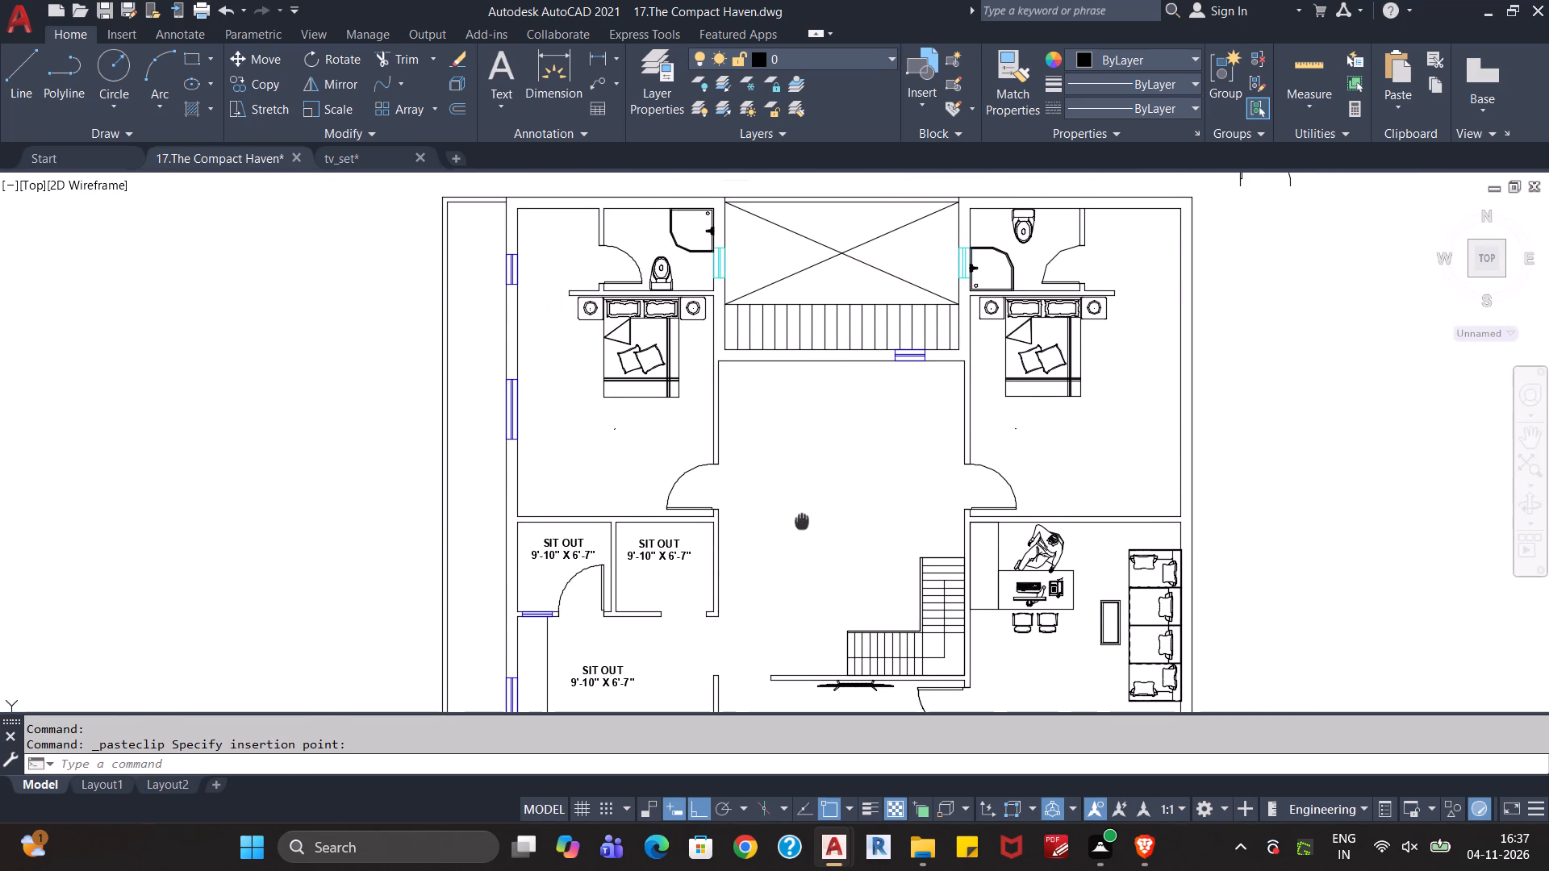
{"action": "middle_click_drag", "start_coordinate": [833, 521], "coordinate": [791, 495]}
{"action": "middle_click_drag", "start_coordinate": [793, 501], "coordinate": [791, 504]}
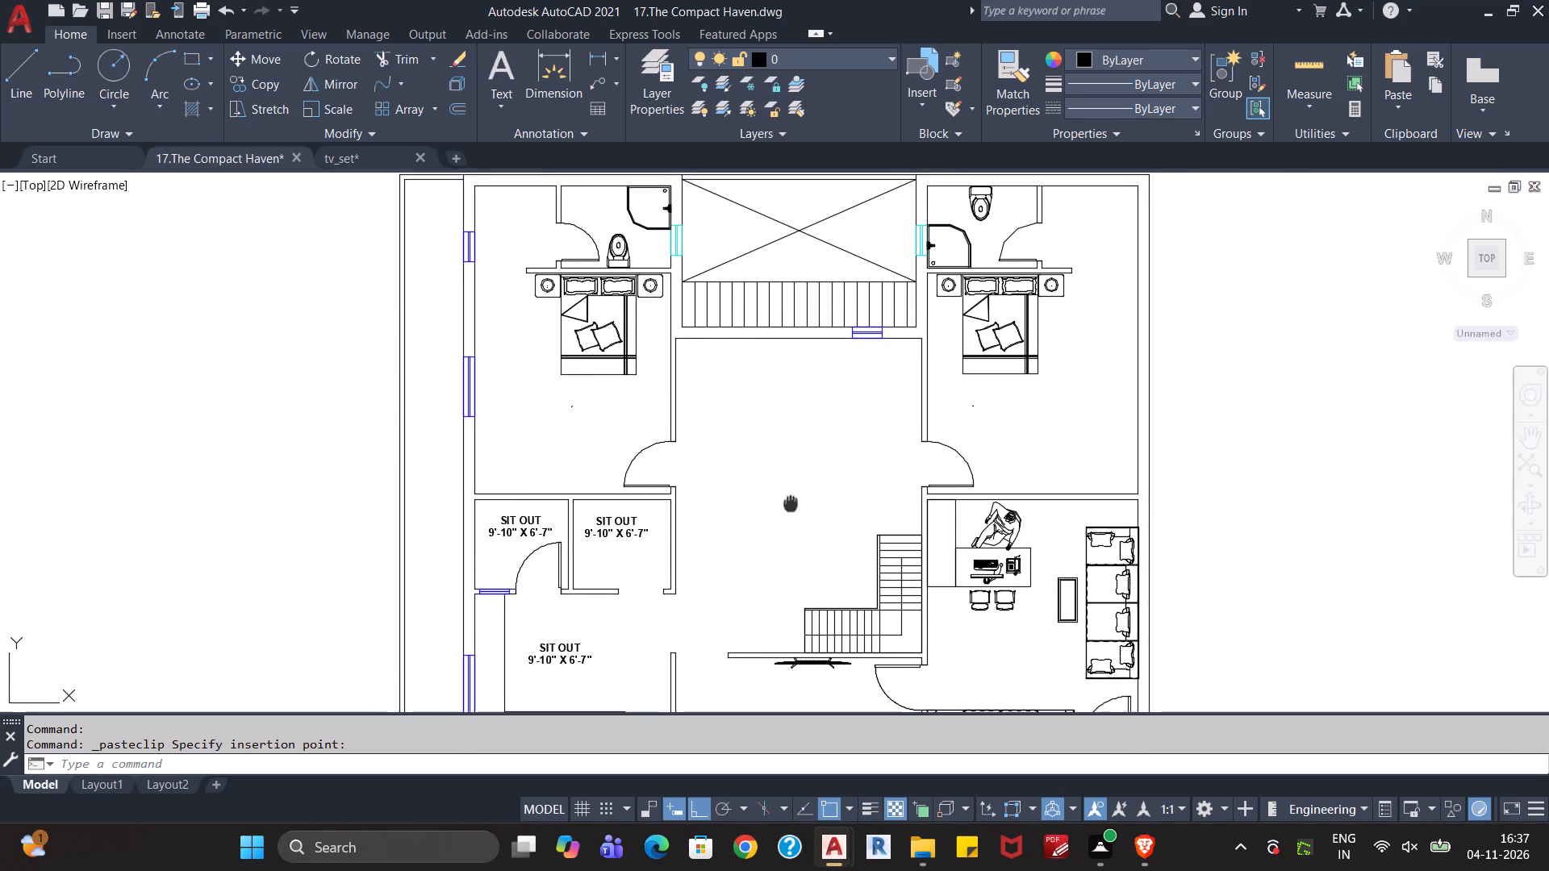
{"action": "middle_click_drag", "start_coordinate": [791, 504], "coordinate": [779, 516]}
{"action": "key", "text": "ctrl+v"}
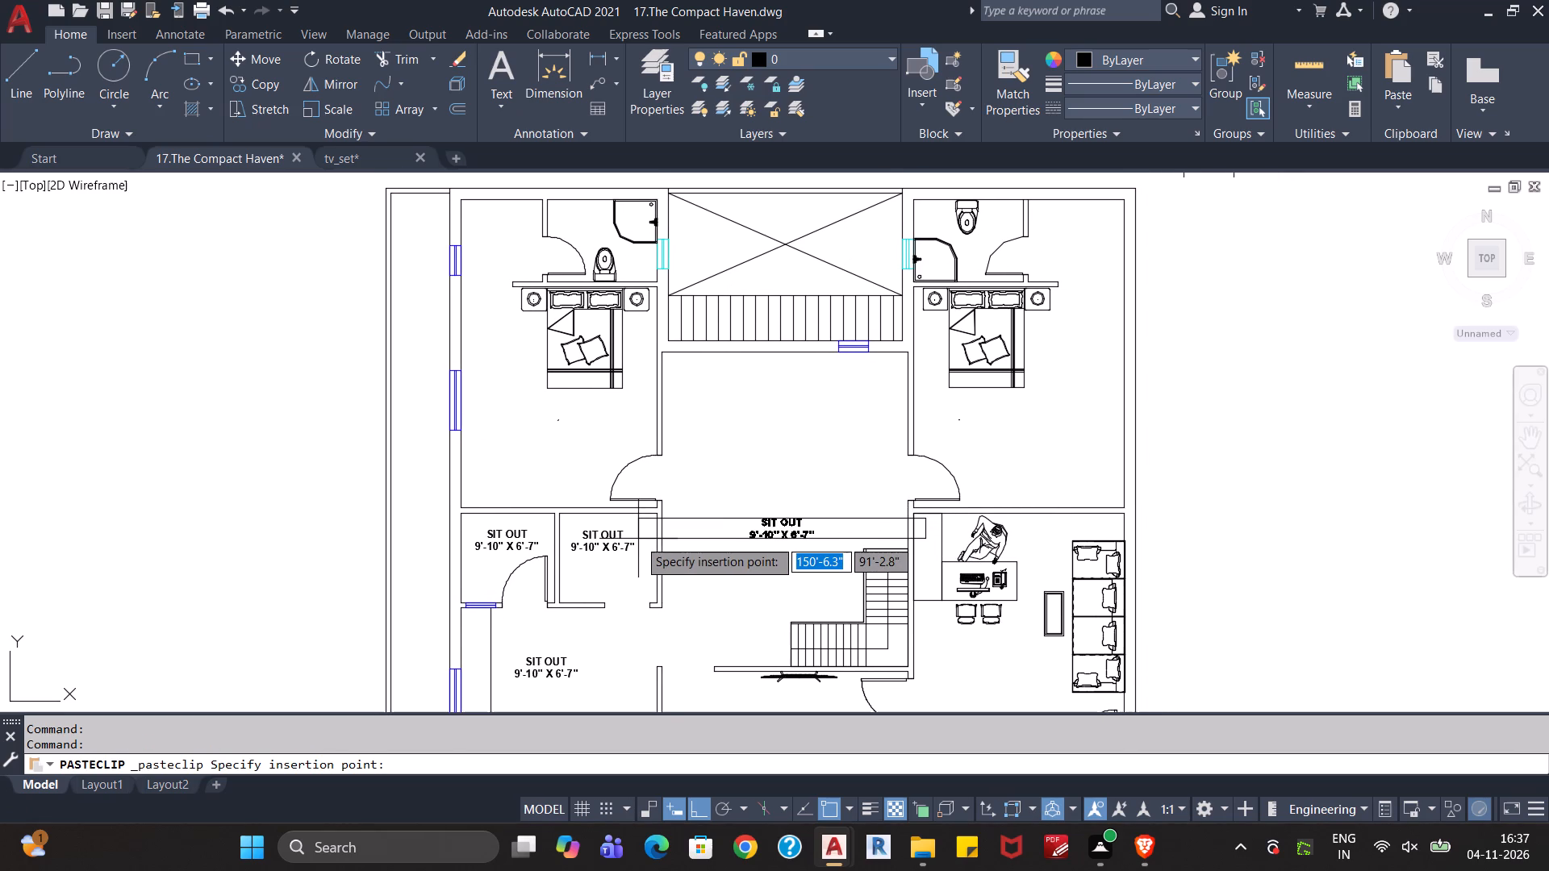
{"action": "left_click", "coordinate": [630, 584]}
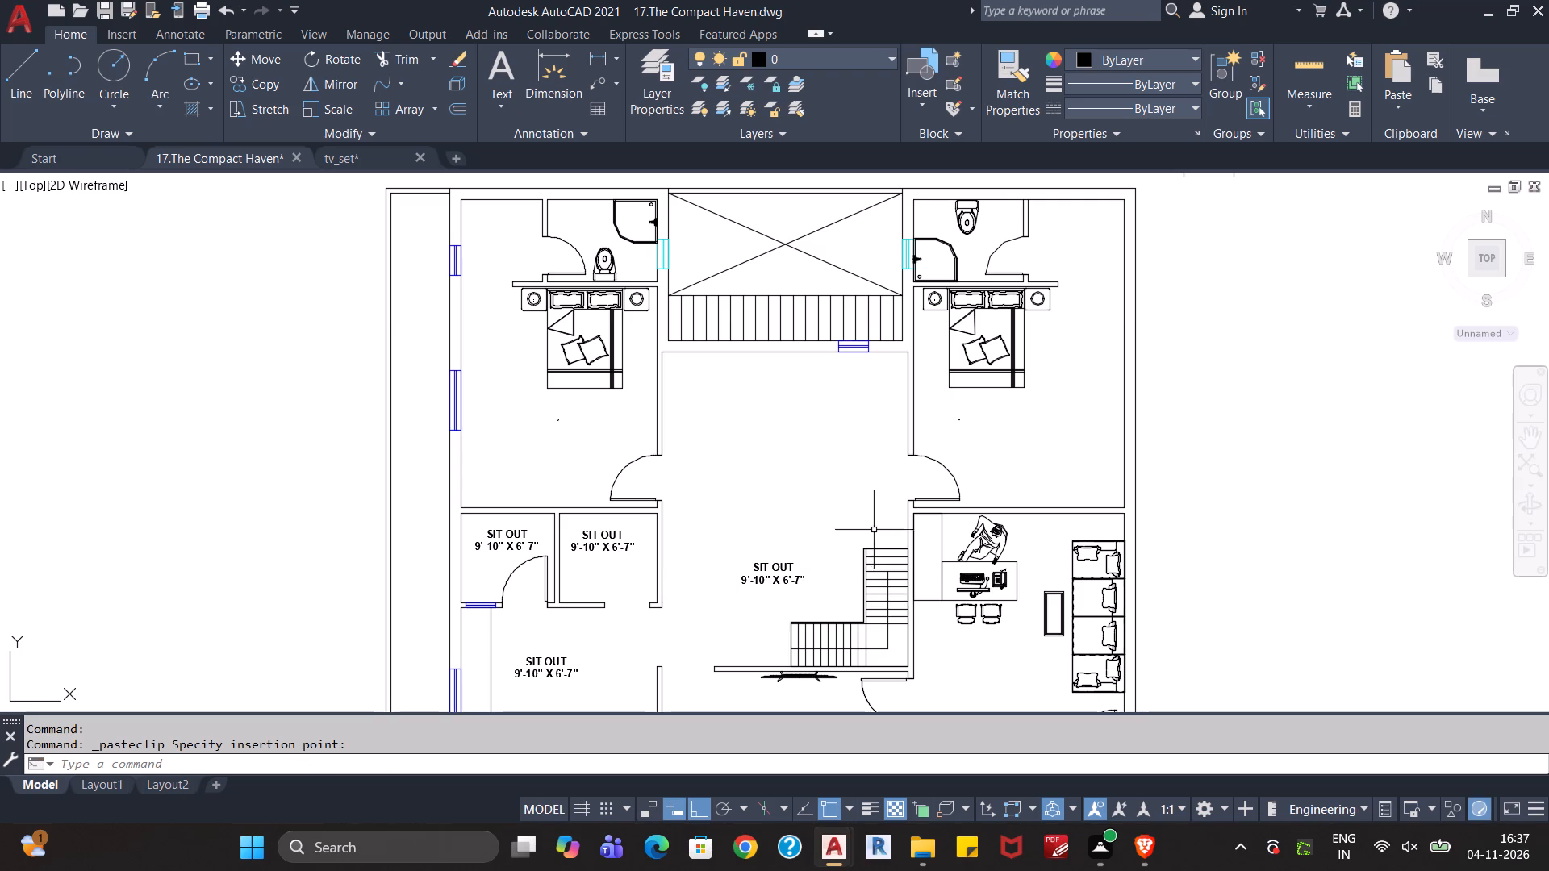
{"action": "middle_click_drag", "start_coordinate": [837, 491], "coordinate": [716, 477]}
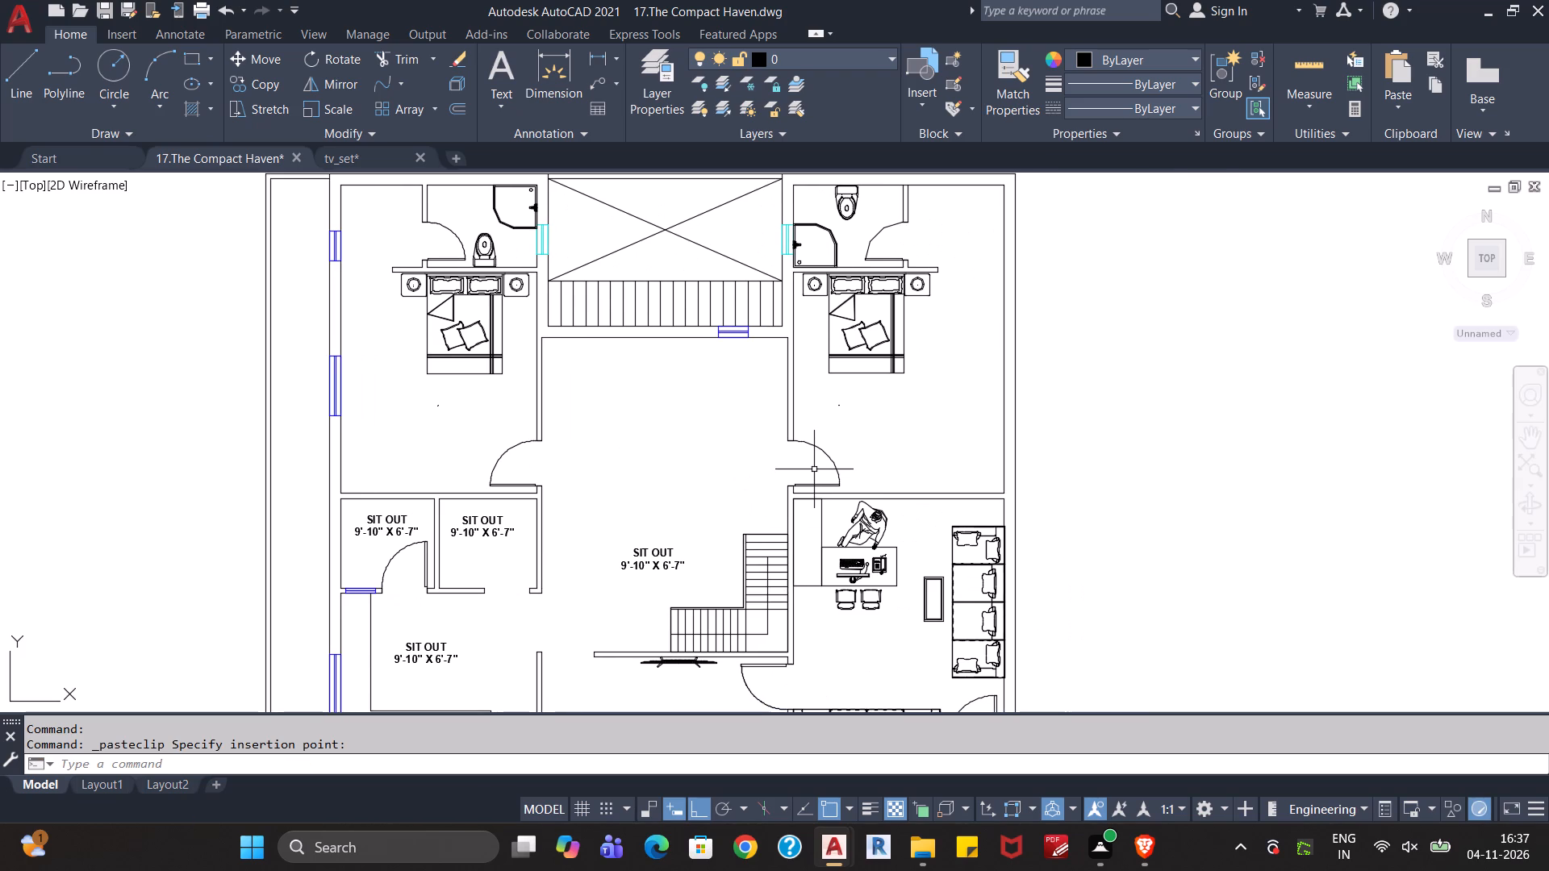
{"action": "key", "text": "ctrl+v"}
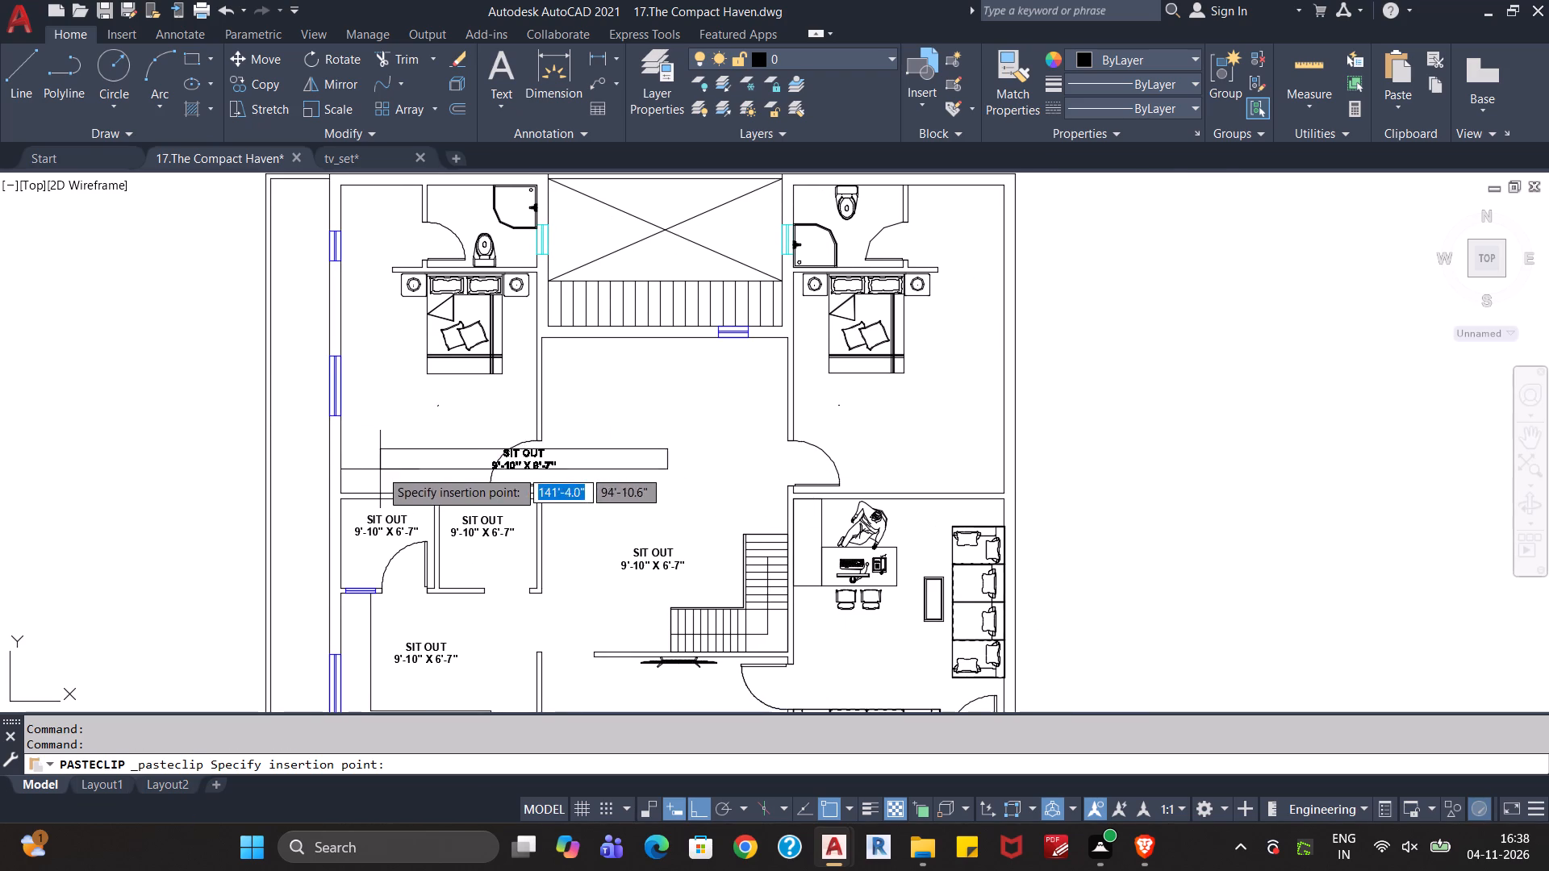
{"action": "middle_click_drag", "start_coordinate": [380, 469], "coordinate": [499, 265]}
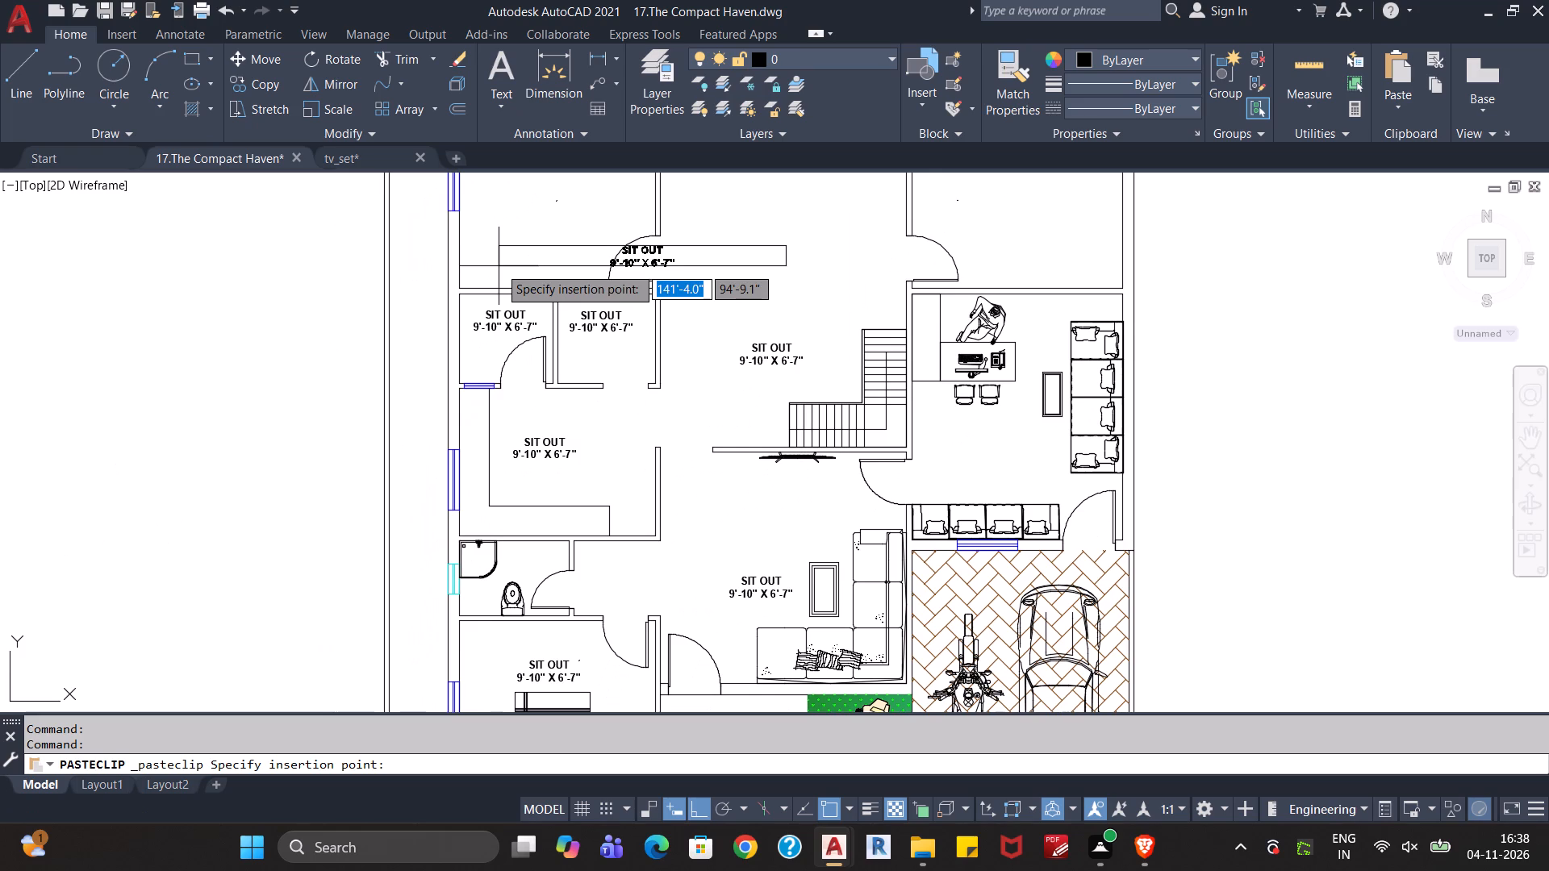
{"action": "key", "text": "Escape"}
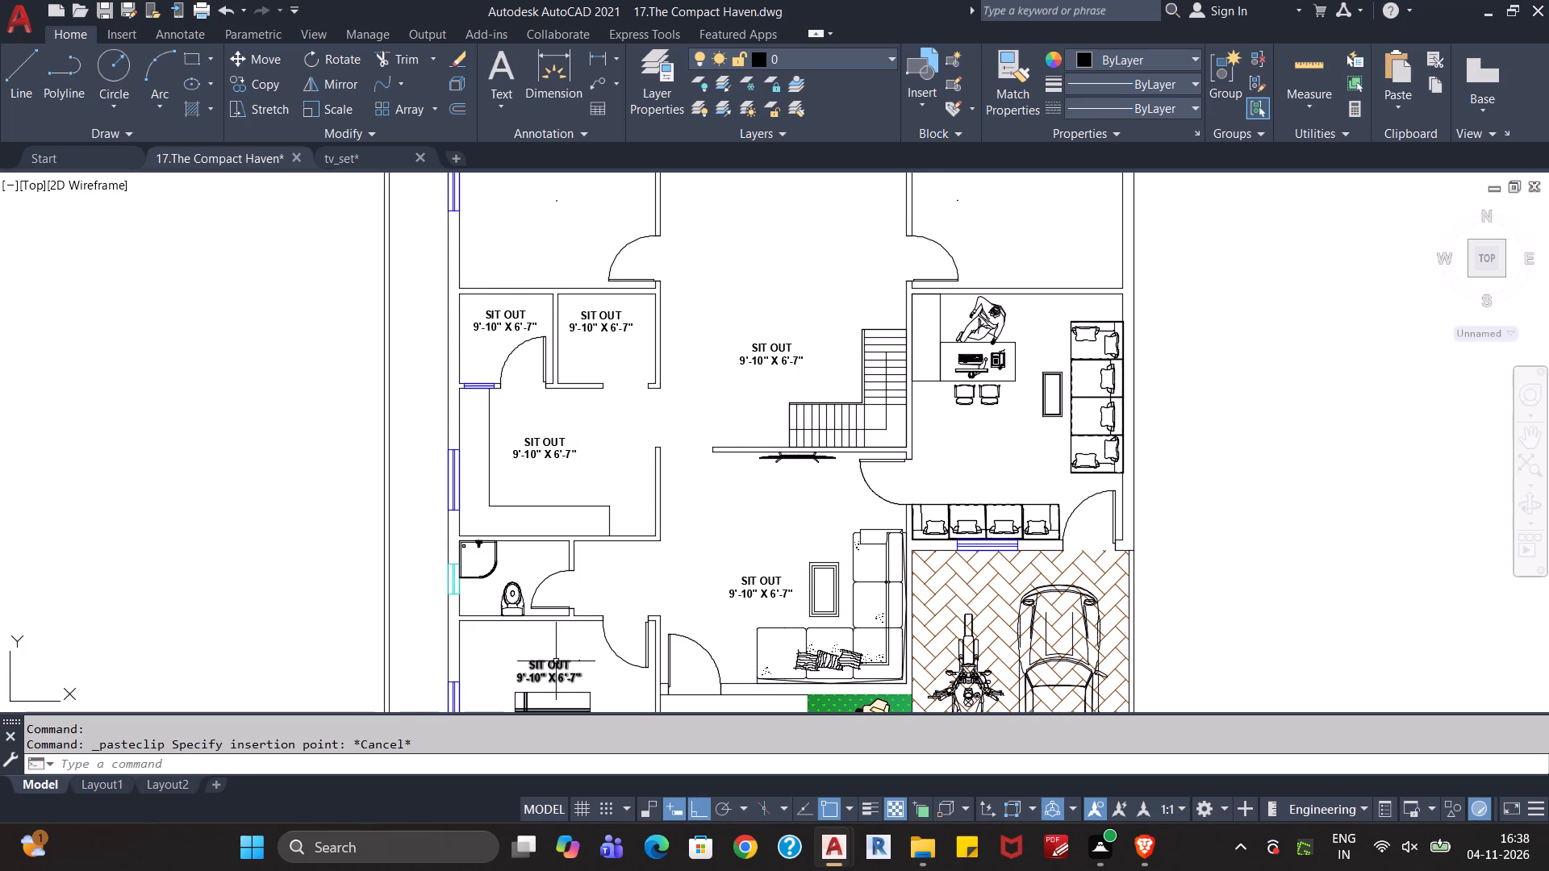
Replace the SIT OUT name with BEDROOM in the label above the front bedroom's bed.
{"action": "double_click", "coordinate": [556, 662]}
{"action": "left_click_drag", "start_coordinate": [568, 665], "coordinate": [518, 663]}
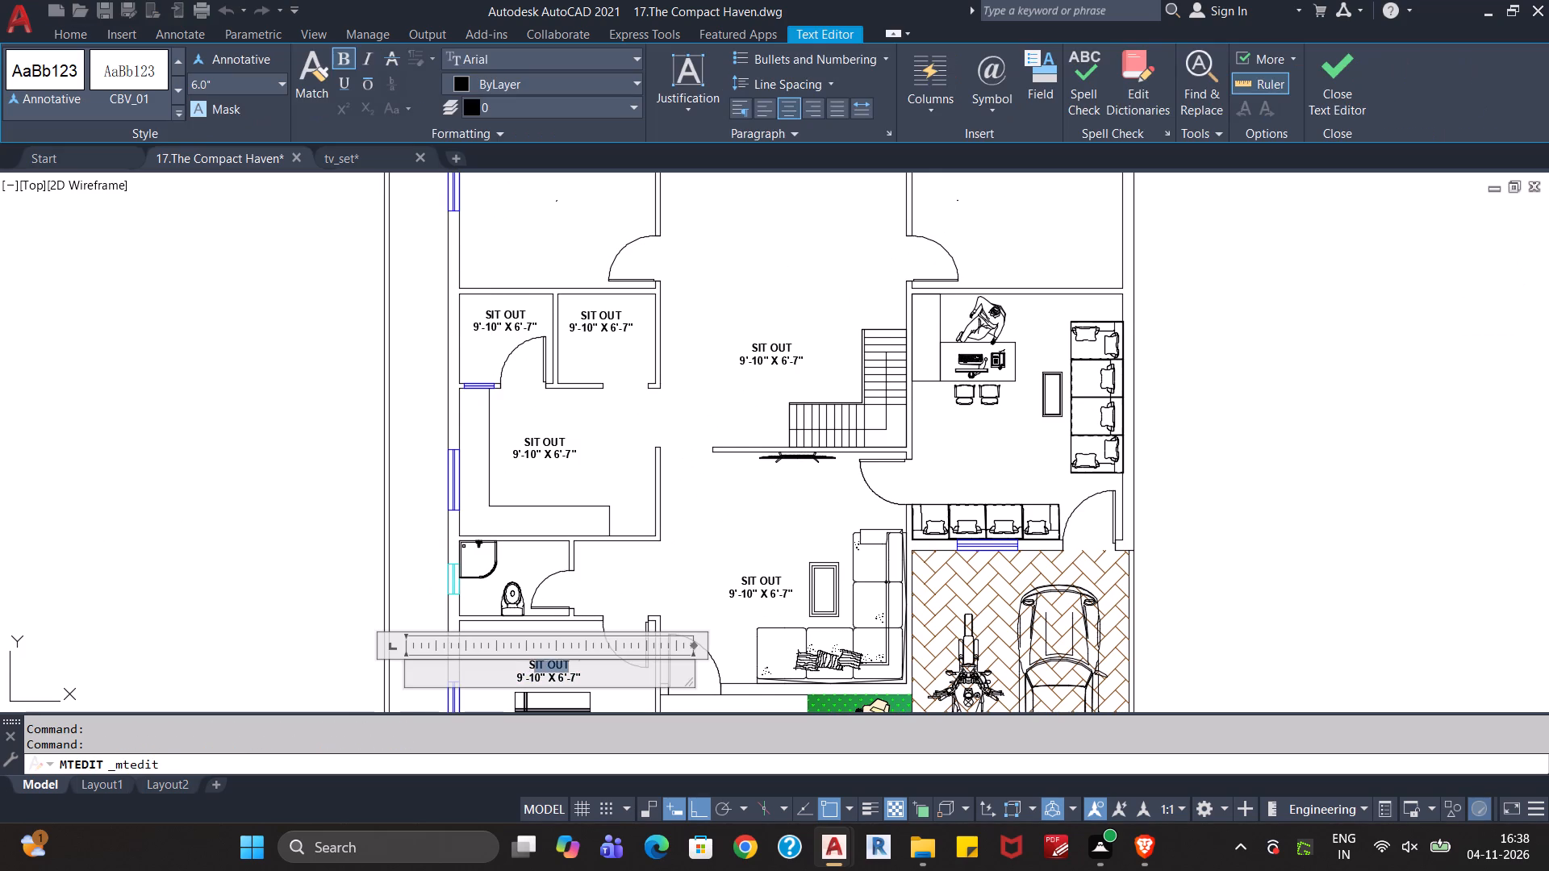
{"action": "left_click_drag", "start_coordinate": [518, 663], "coordinate": [515, 663]}
{"action": "type", "text": "bed"}
{"action": "key", "text": "space"}
{"action": "key", "text": "BackSpace"}
{"action": "key", "text": "BackSpace"}
{"action": "key", "text": "BackSpace"}
{"action": "key", "text": "BackSpace"}
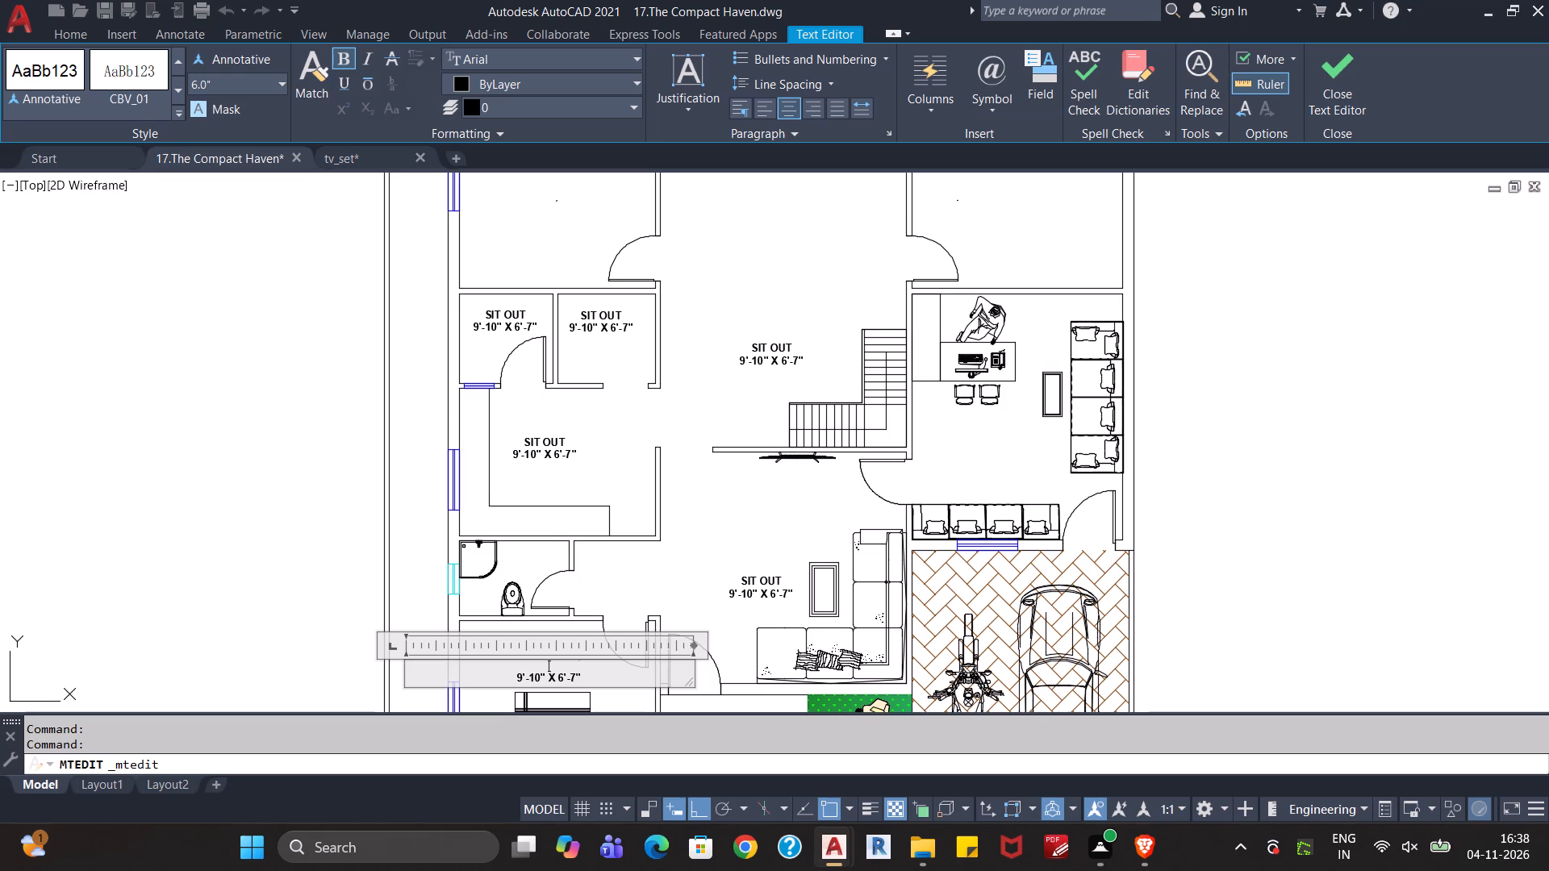
{"action": "type", "text": "BED ROOM"}
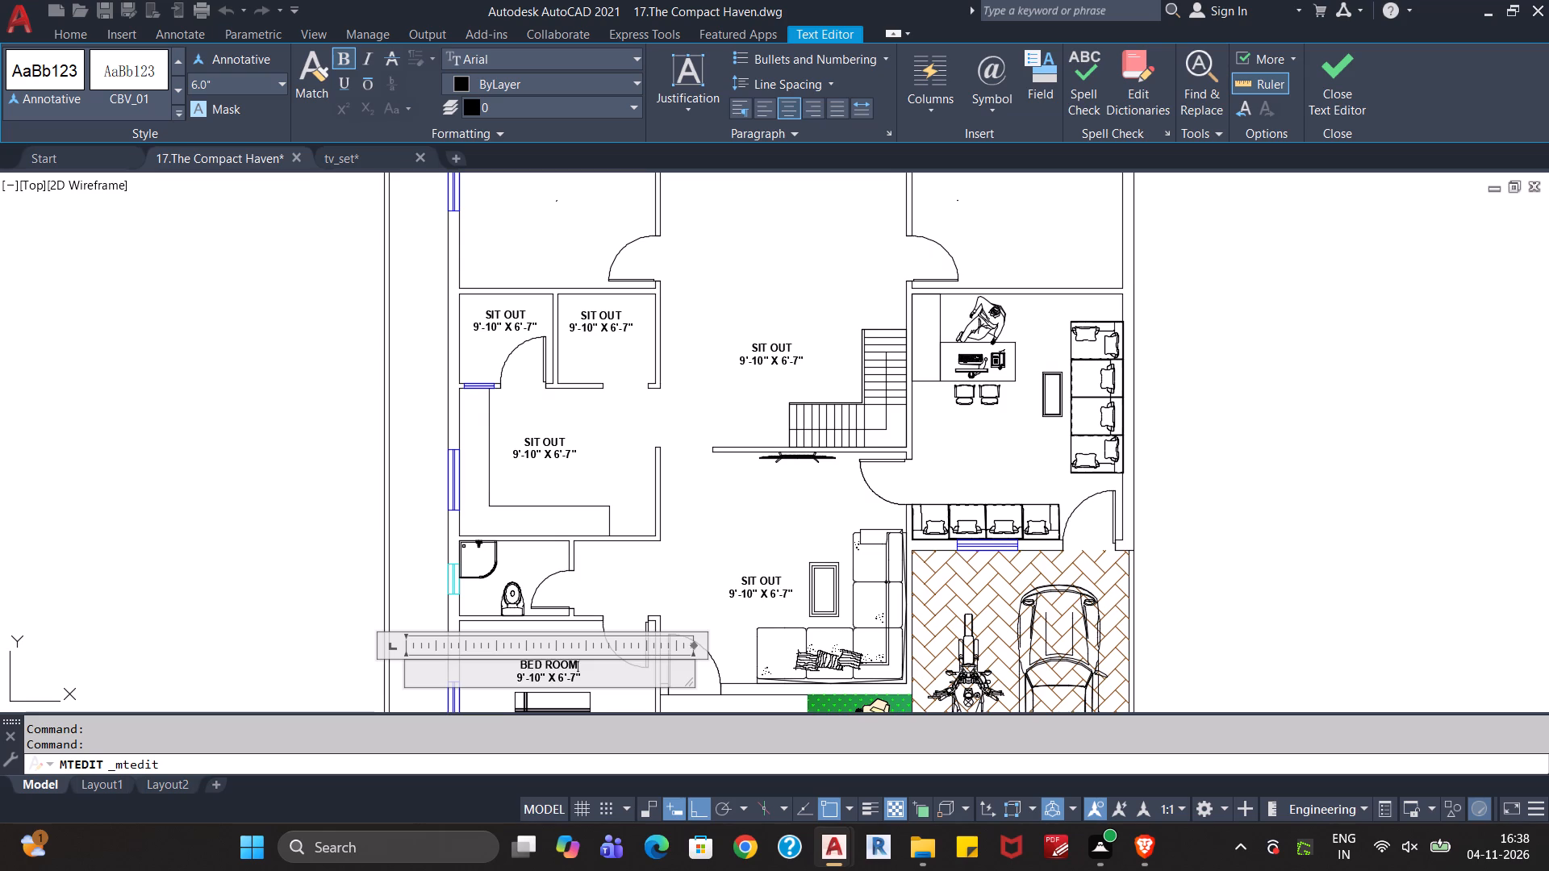
{"action": "left_click", "coordinate": [546, 668]}
{"action": "key", "text": "BackSpace"}
Set the first dimension in the front bedroom's BEDROOM label to 13'-1".
{"action": "key", "text": "Down"}
{"action": "key", "text": "Left"}
{"action": "key", "text": "Left"}
{"action": "key", "text": "Left"}
{"action": "key", "text": "Left"}
{"action": "key", "text": "Left"}
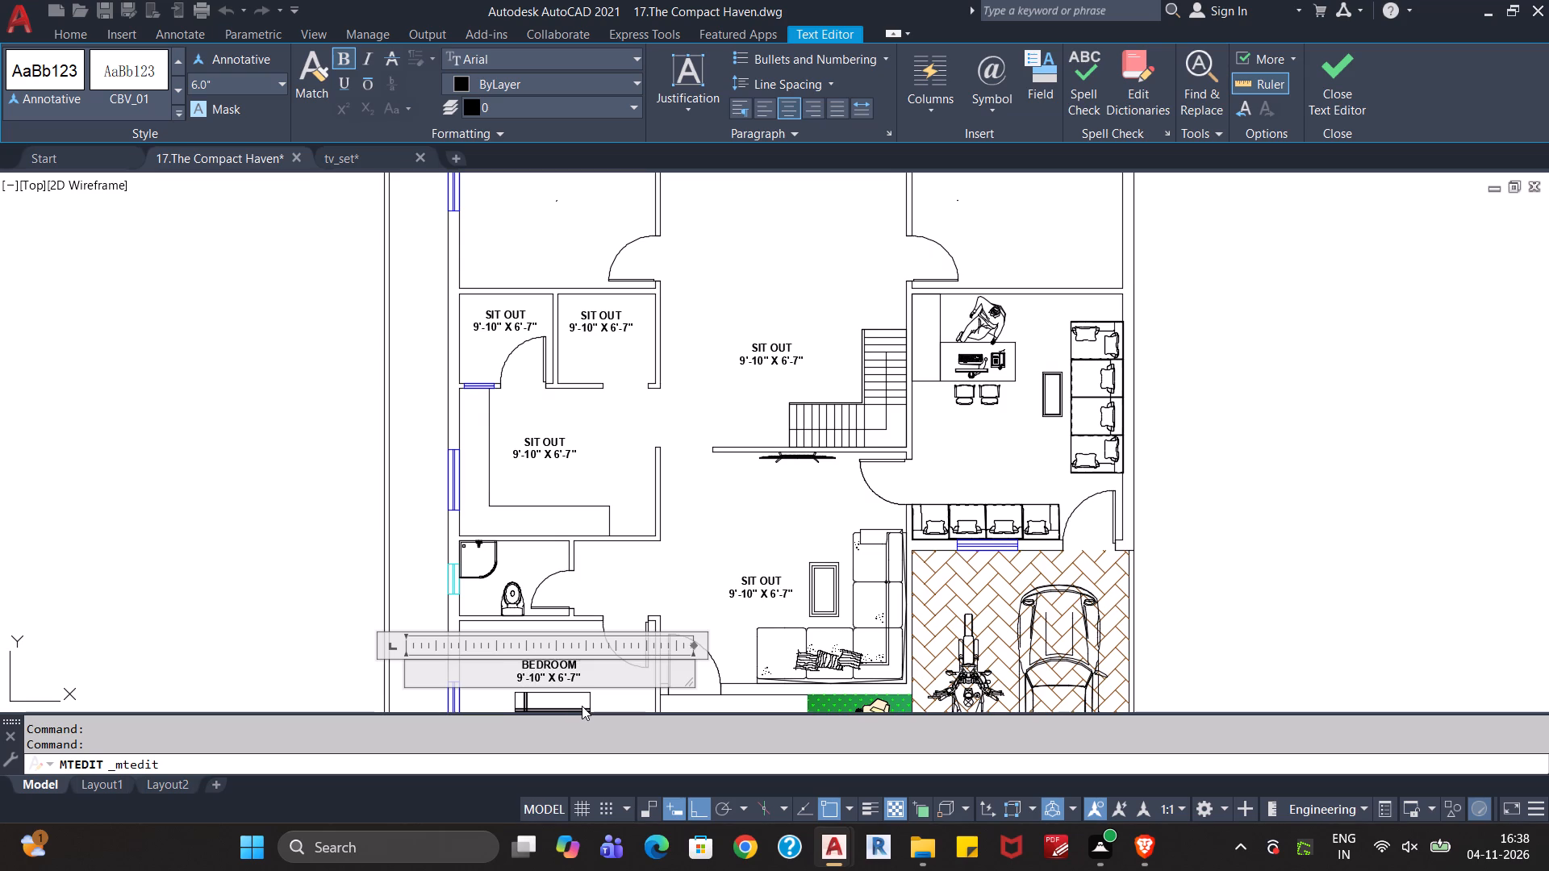
{"action": "key", "text": "BackSpace"}
{"action": "type", "text": "13"}
{"action": "key", "text": "Right"}
{"action": "key", "text": "Right"}
{"action": "key", "text": "Right"}
{"action": "key", "text": "Right"}
{"action": "key", "text": "BackSpace"}
Set the second dimension in the front bedroom's BEDROOM label to 11'-6" and finish editing the text.
{"action": "key", "text": "Right"}
{"action": "key", "text": "Right"}
{"action": "key", "text": "Right"}
{"action": "key", "text": "Right"}
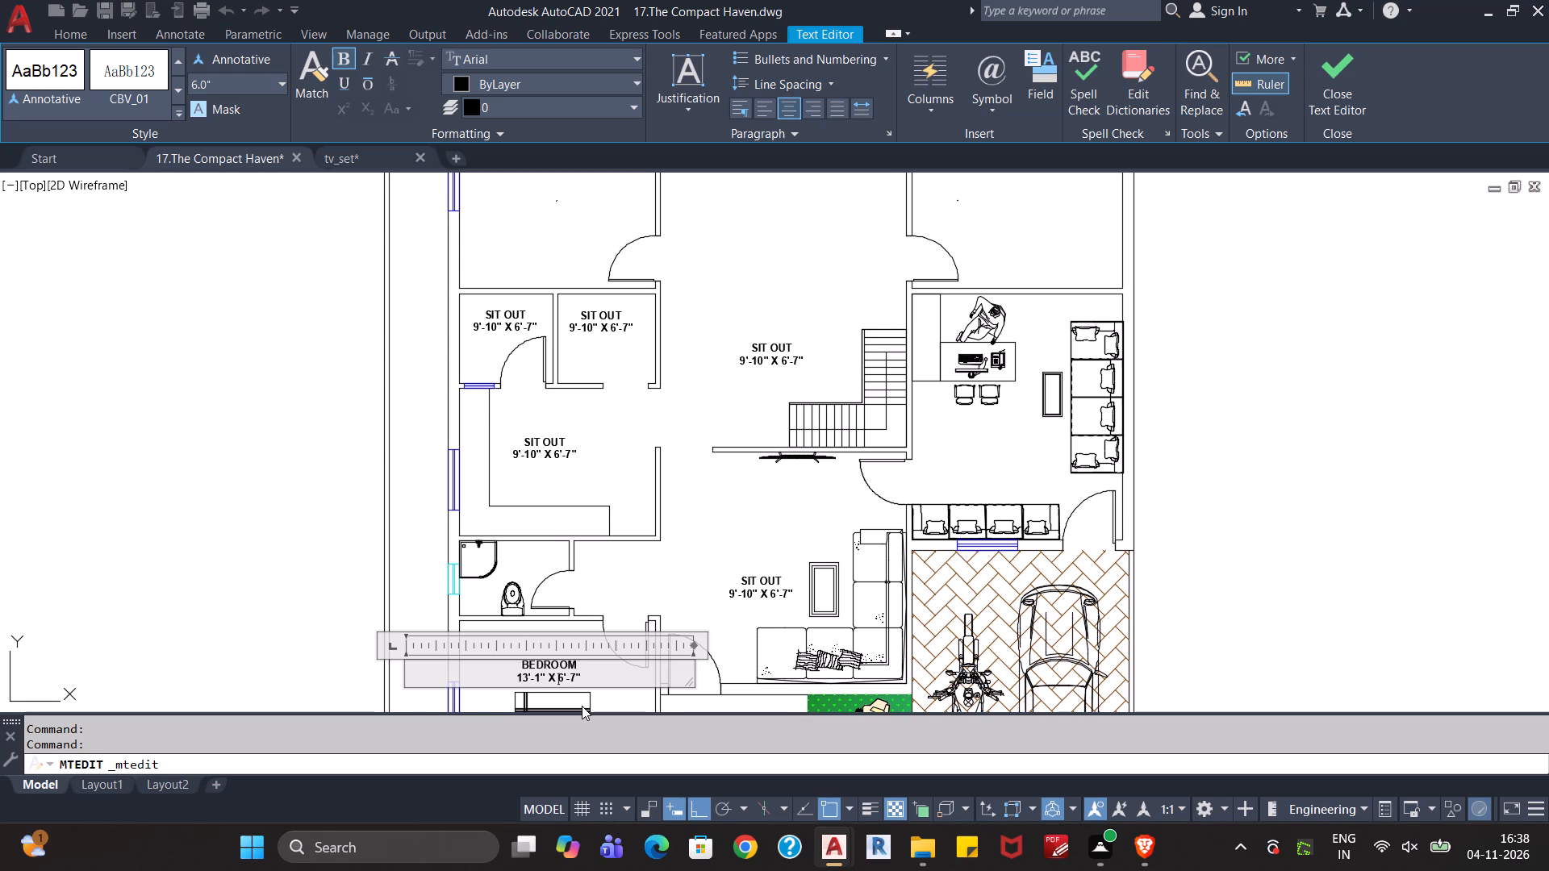
{"action": "key", "text": "Right"}
{"action": "key", "text": "BackSpace"}
{"action": "type", "text": "11"}
{"action": "key", "text": "Right"}
{"action": "key", "text": "Right"}
{"action": "key", "text": "Right"}
{"action": "key", "text": "BackSpace"}
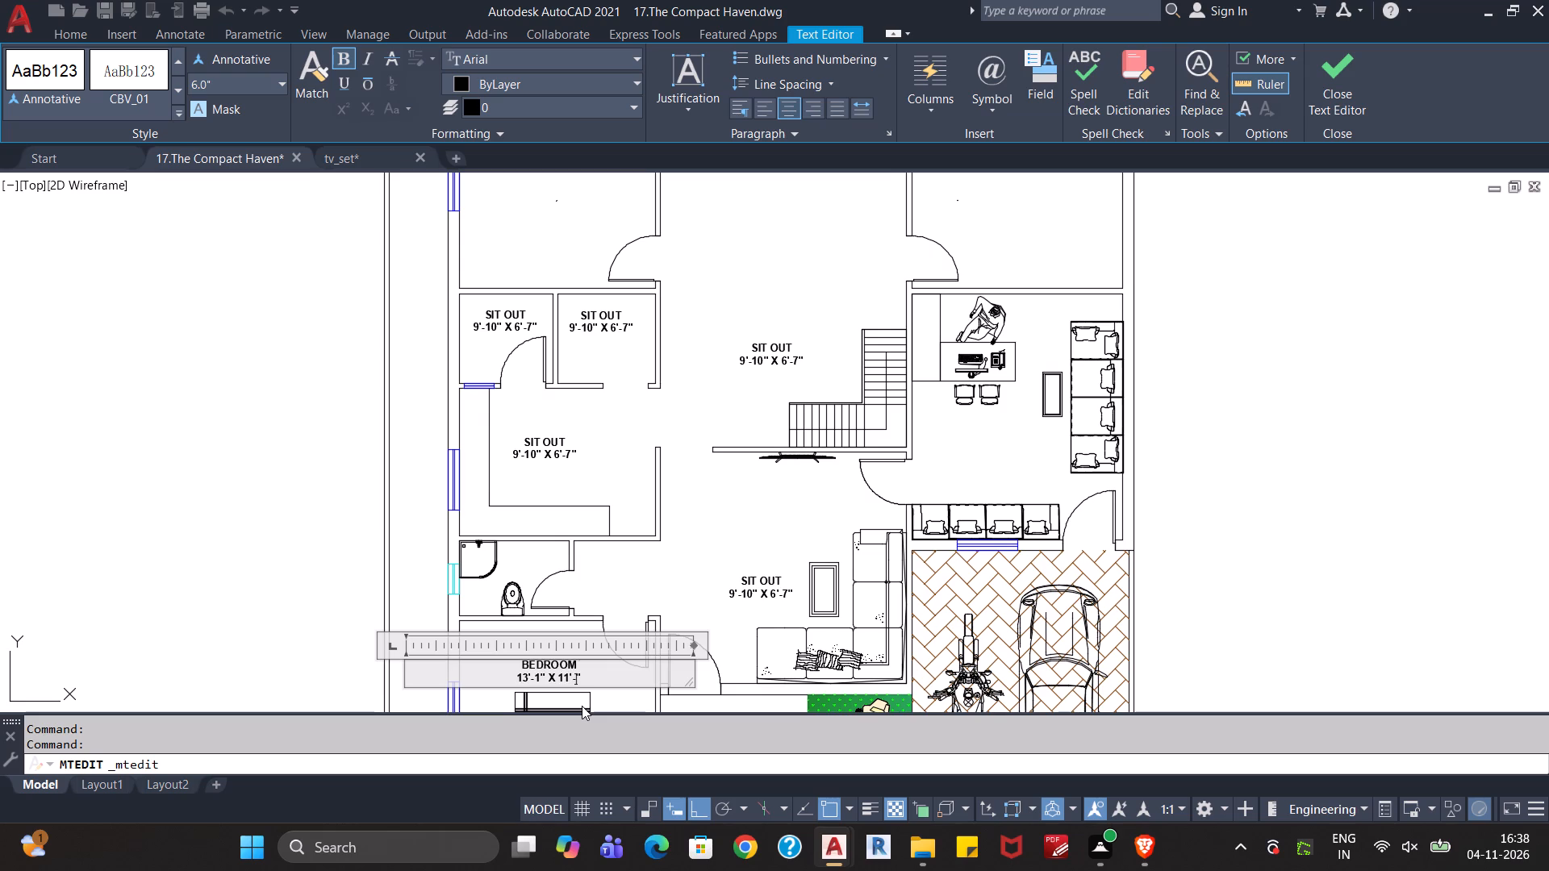
{"action": "key", "text": "9"}
{"action": "key", "text": "BackSpace"}
{"action": "key", "text": "6"}
{"action": "left_click", "coordinate": [609, 697]}
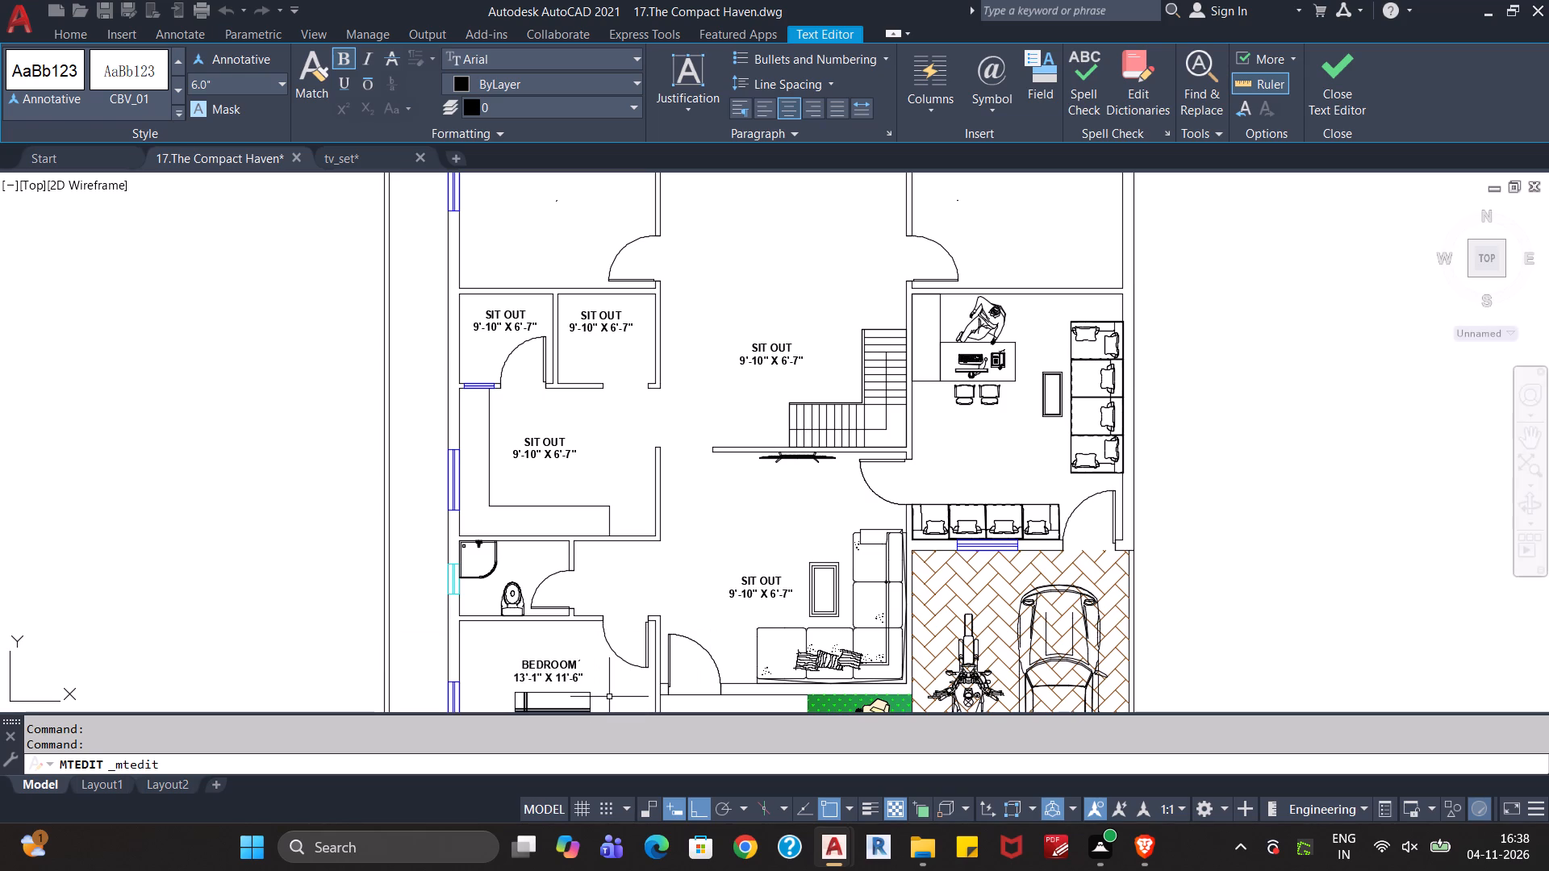
Copy the front bedroom's BEDROOM label and paste it below the bed in each of the two rear bedrooms.
{"action": "left_click", "coordinate": [567, 677]}
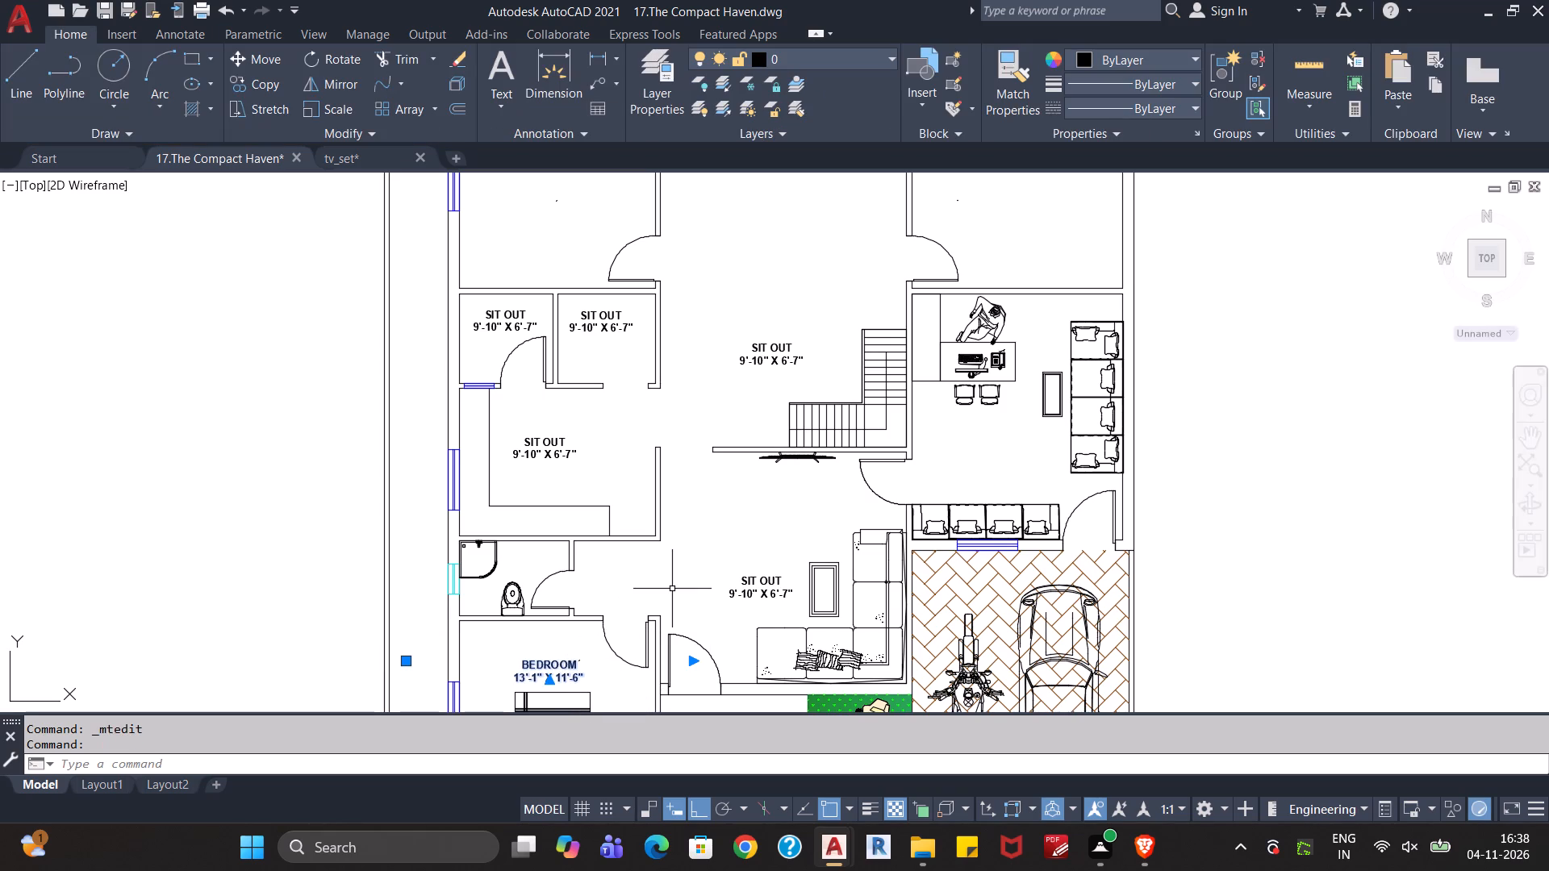
{"action": "key", "text": "ctrl+c"}
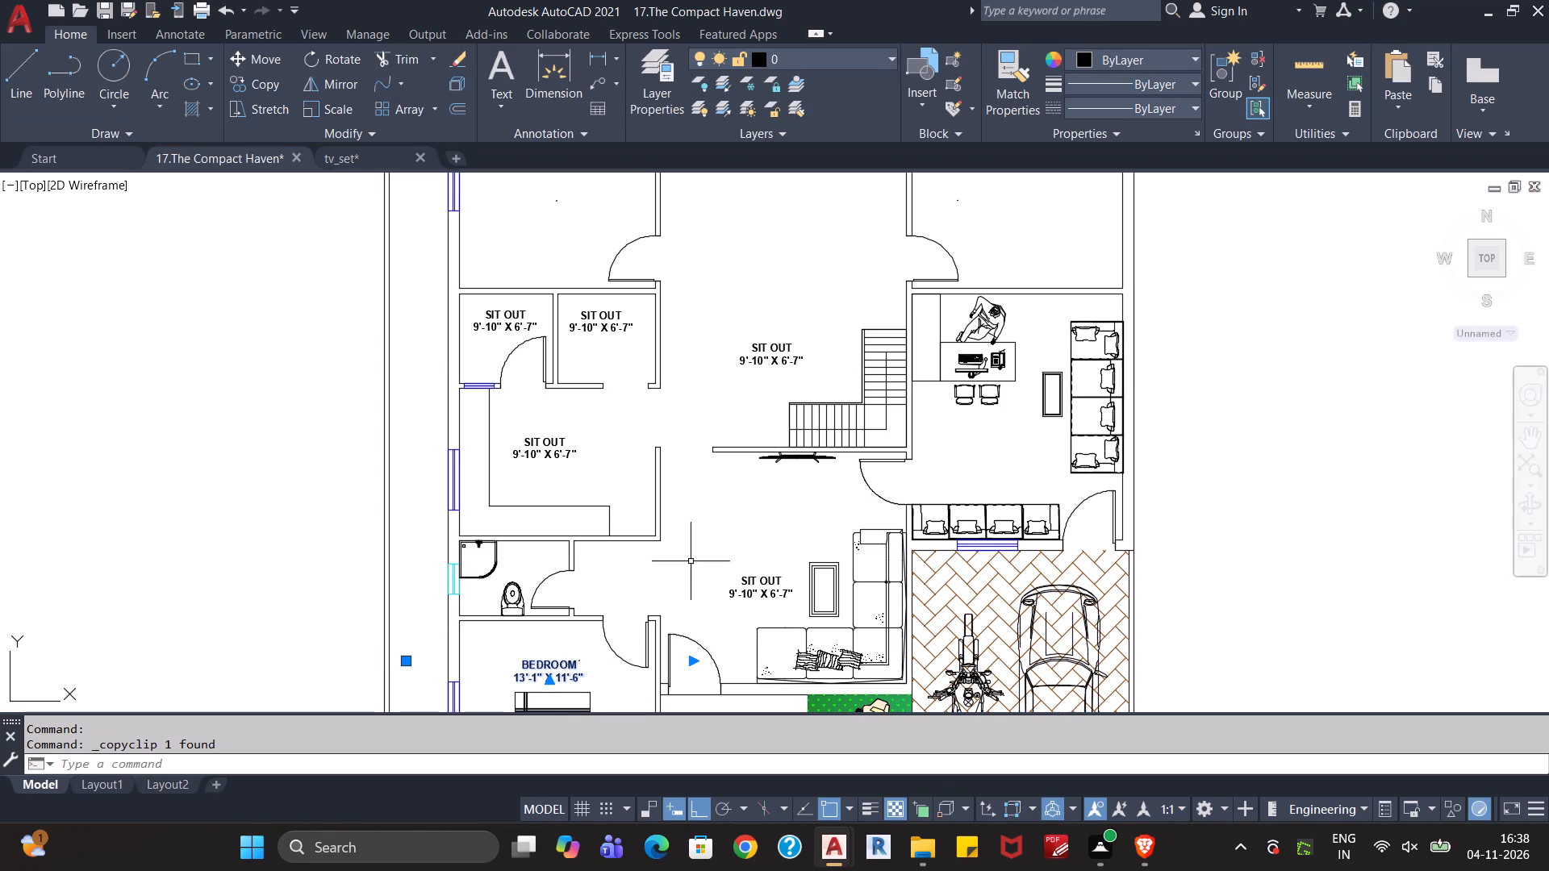
{"action": "middle_click_drag", "start_coordinate": [711, 418], "coordinate": [665, 709]}
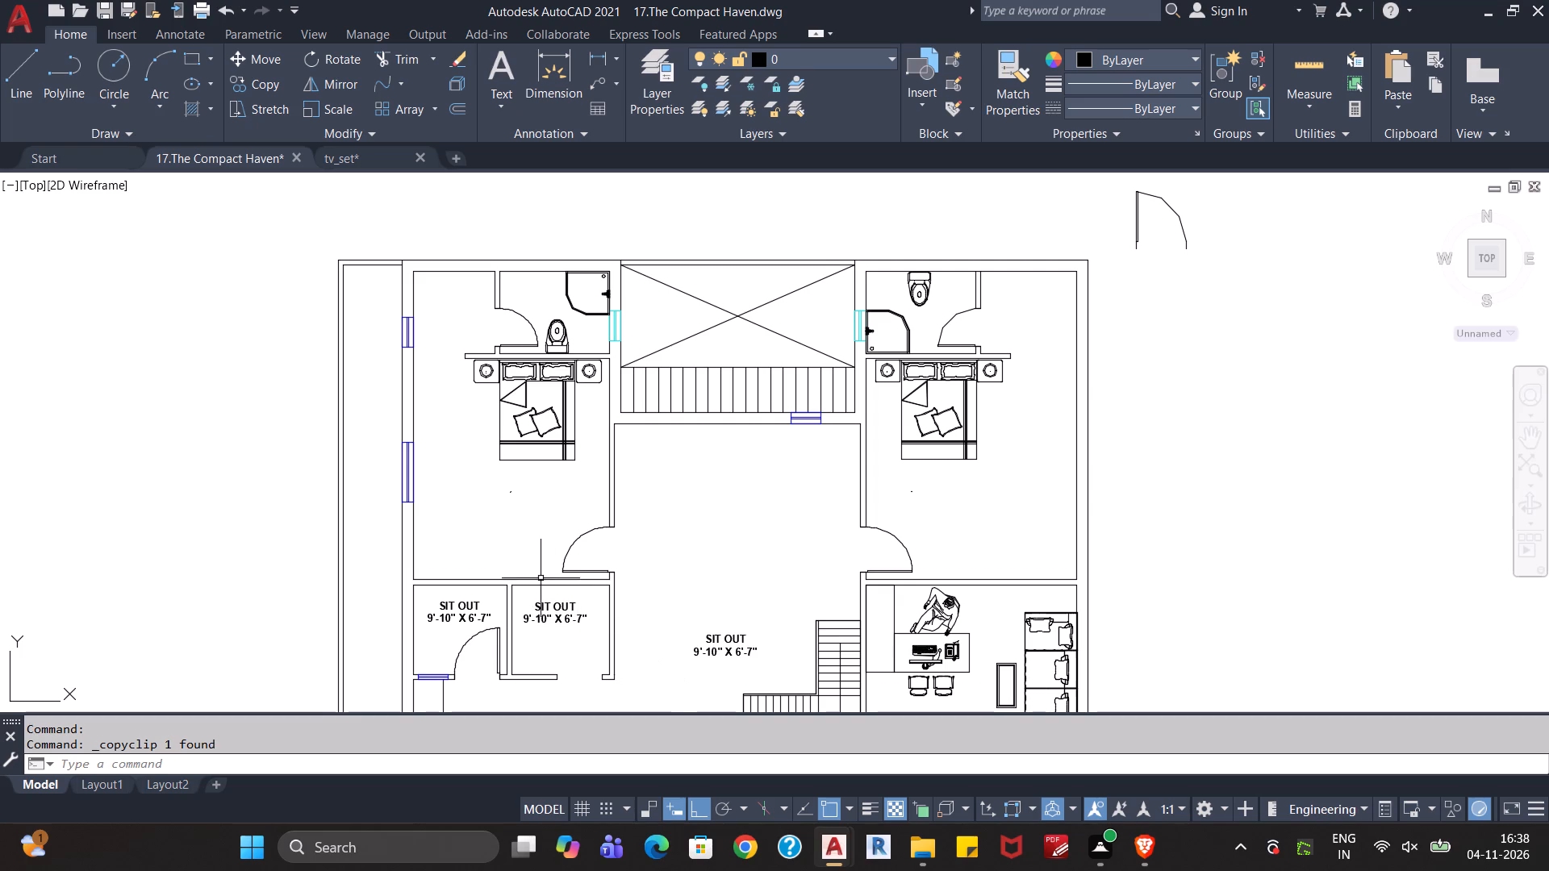
{"action": "key", "text": "ctrl+v"}
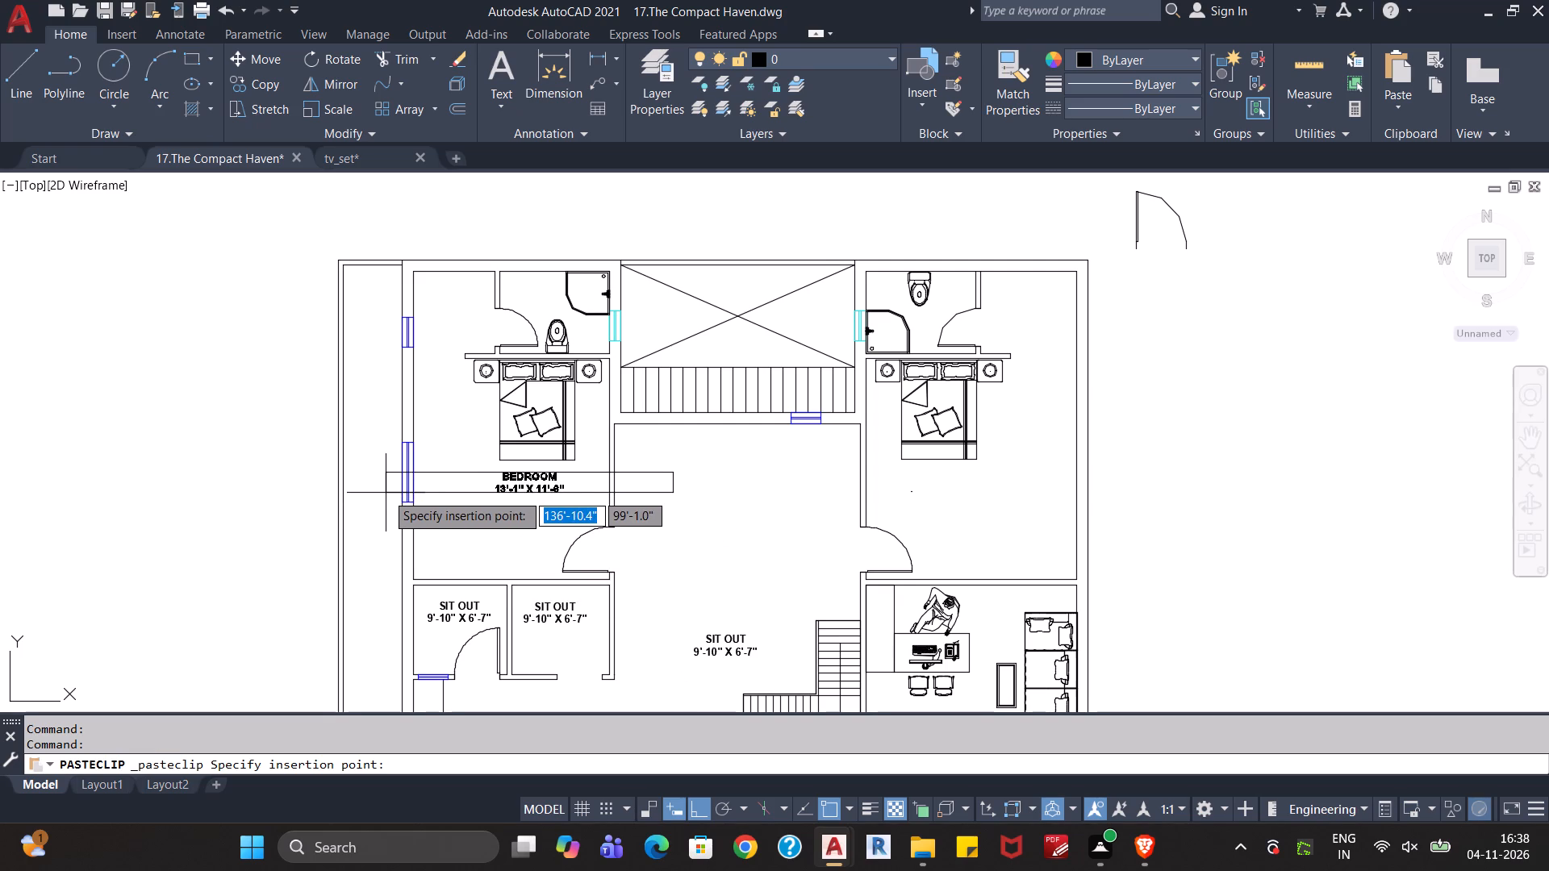
{"action": "left_click", "coordinate": [386, 492]}
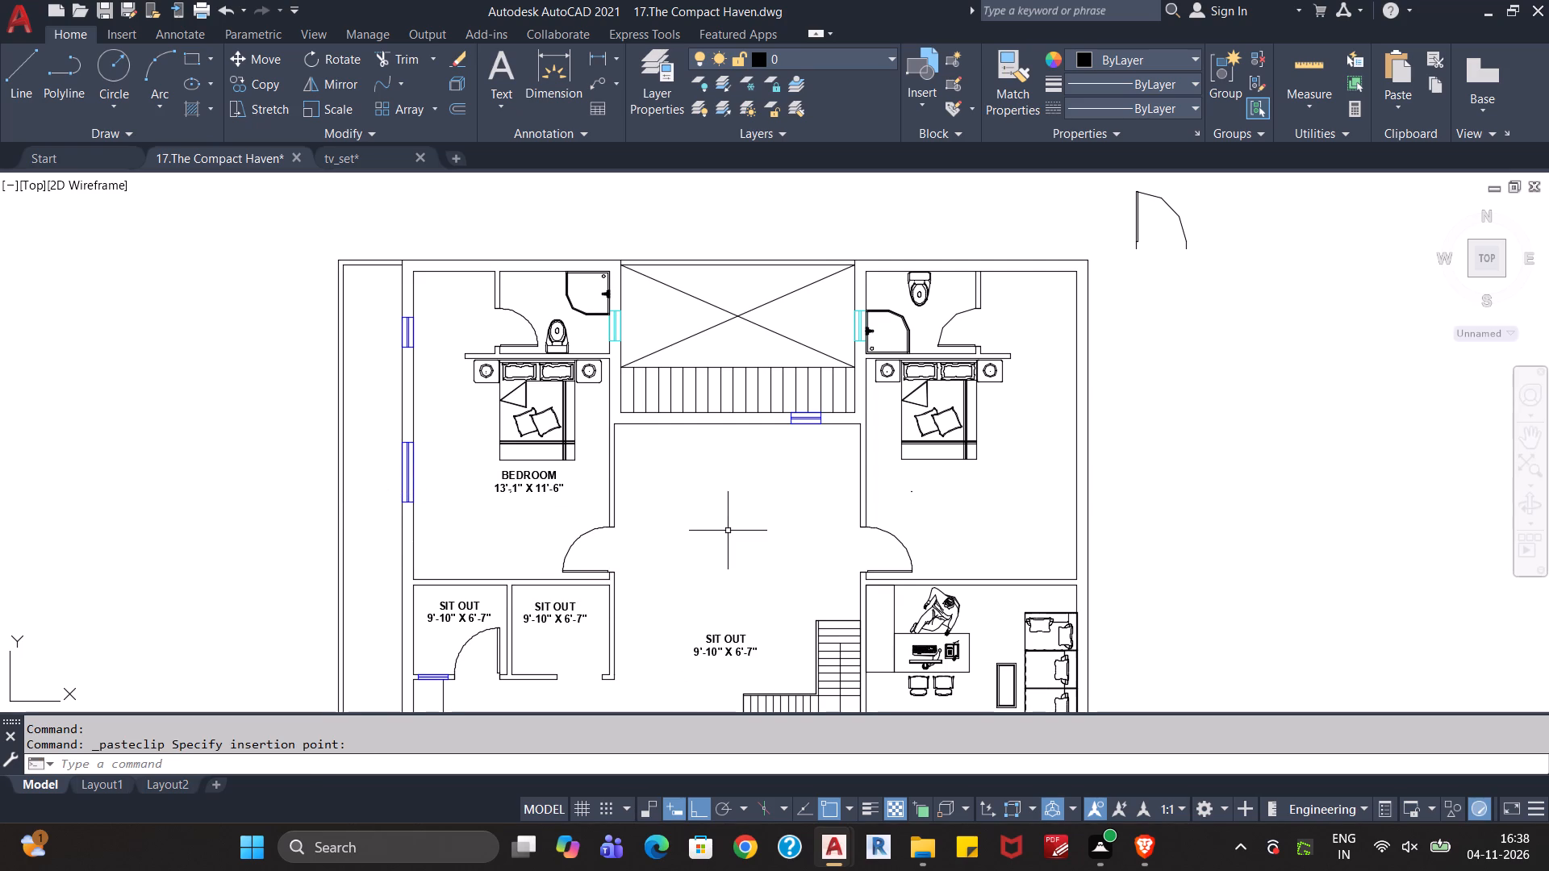
{"action": "key", "text": "ctrl+v"}
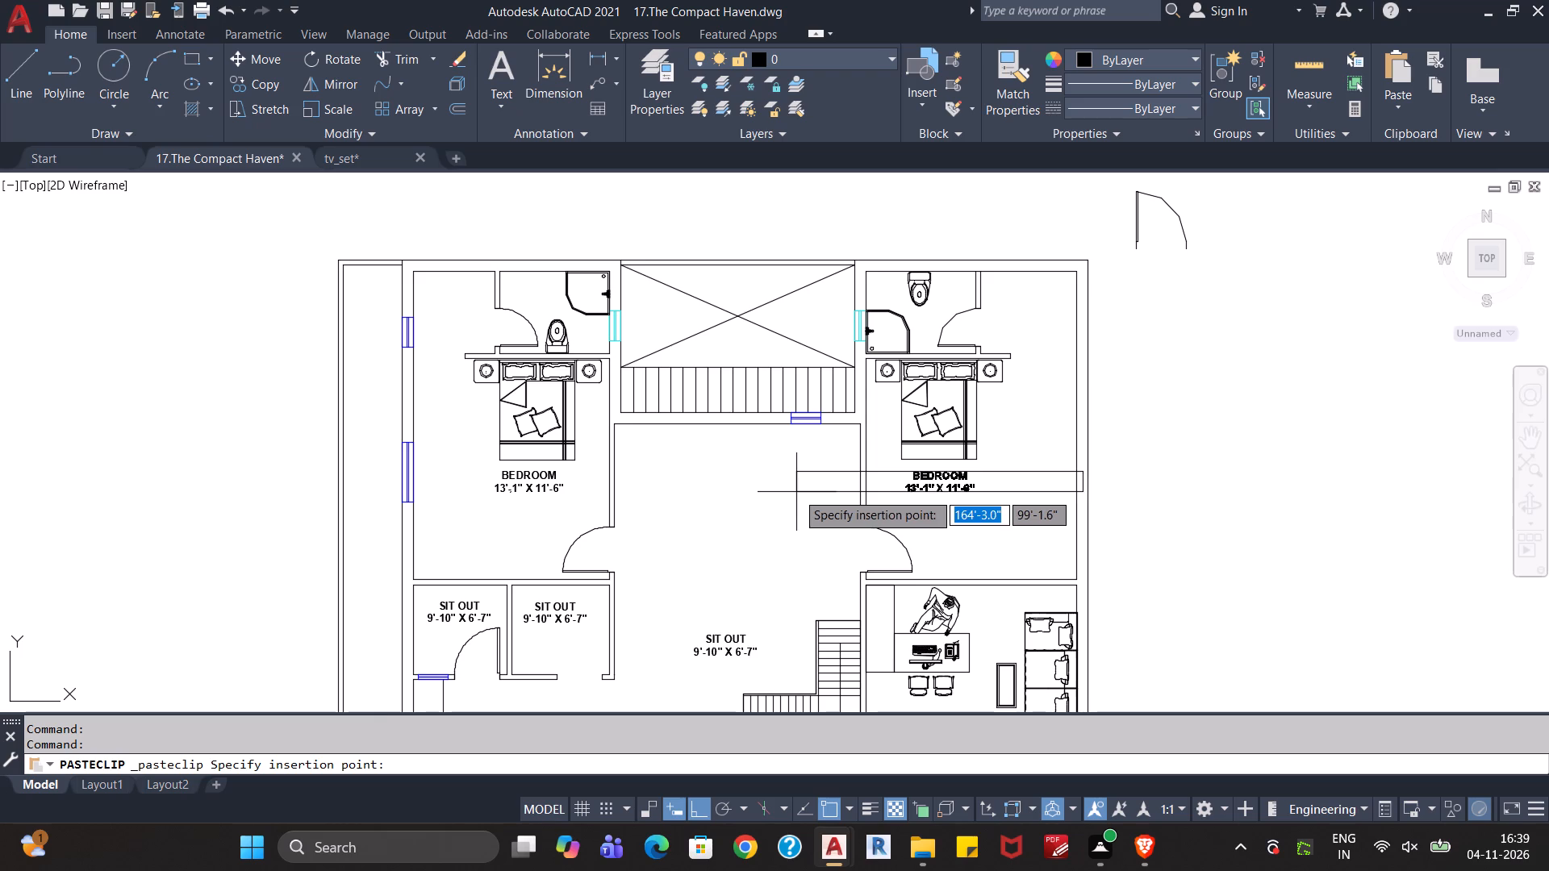
{"action": "left_click", "coordinate": [796, 492]}
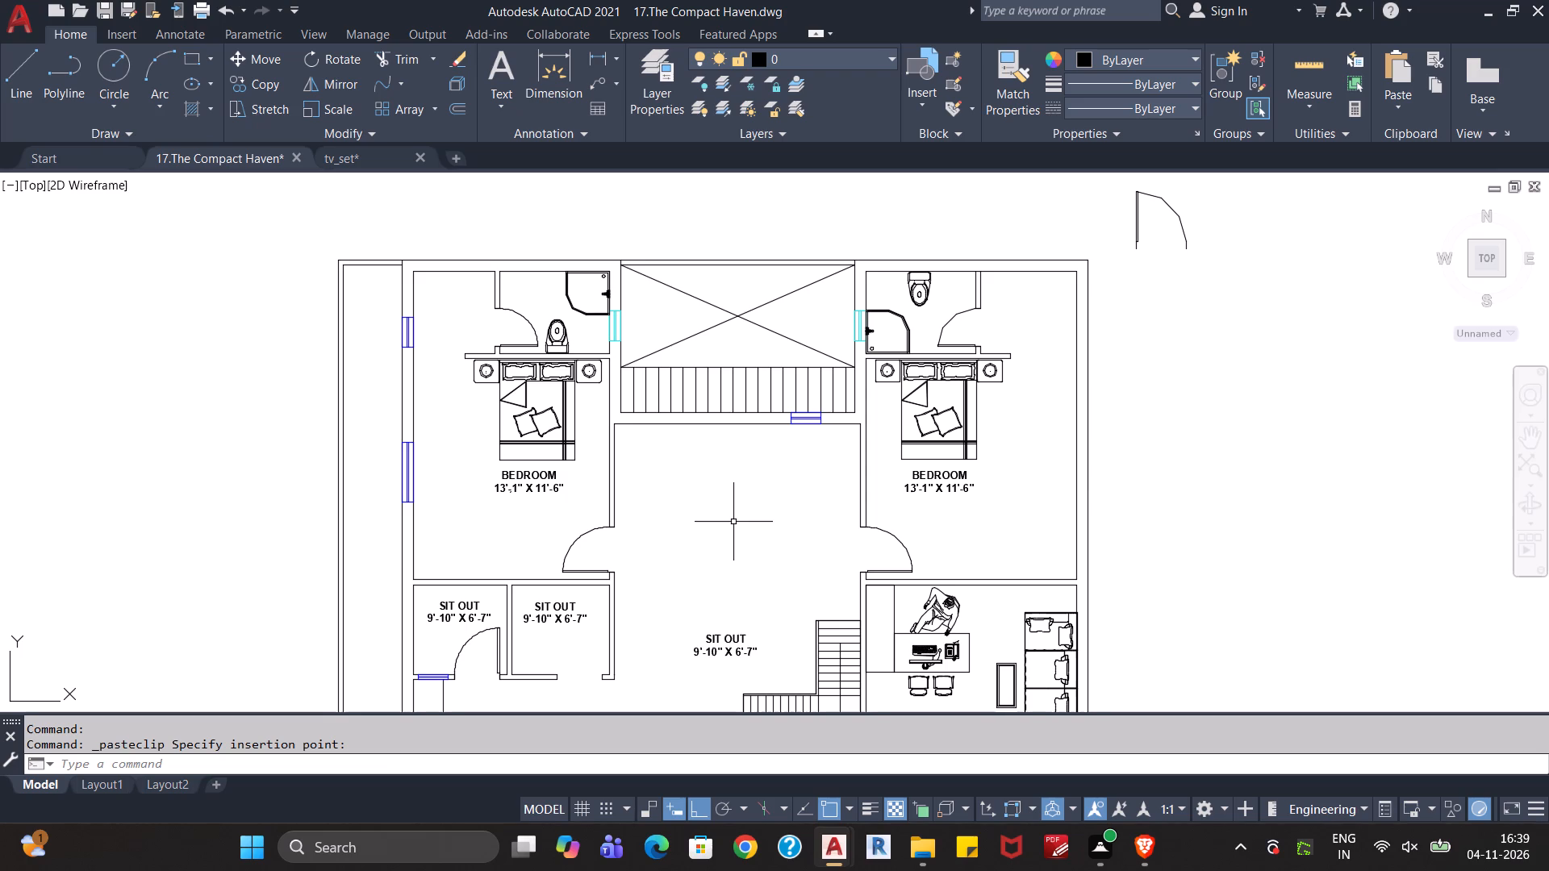
Measure the interior width and length of the rear bedroom above the office with Quick measure.
{"action": "scroll", "coordinate": [749, 520], "scroll_direction": "up", "scroll_amount": 1}
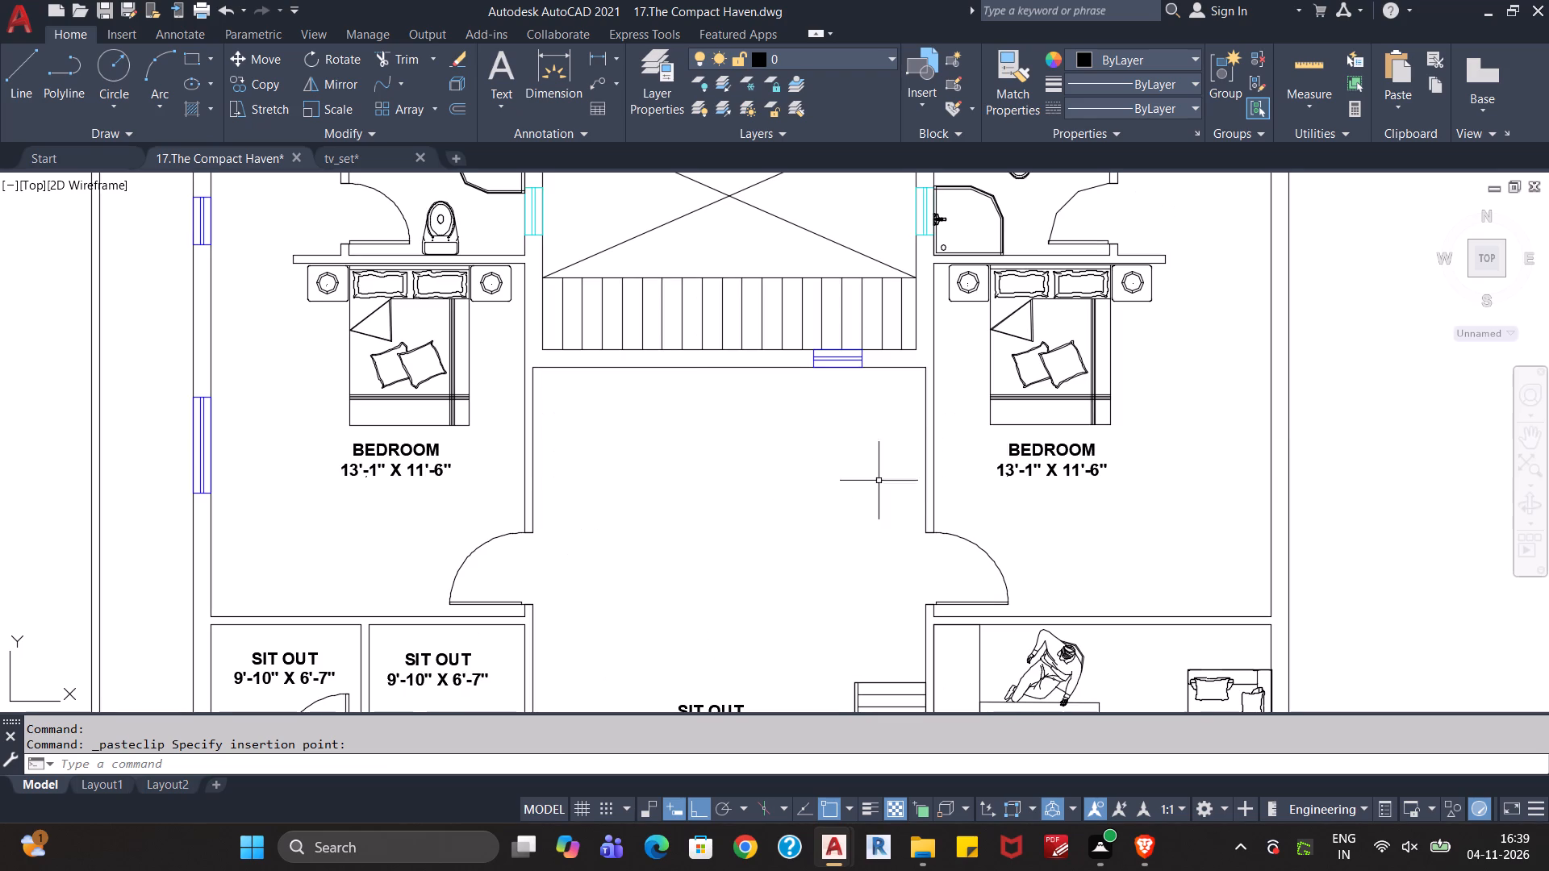
{"action": "left_click", "coordinate": [1310, 81]}
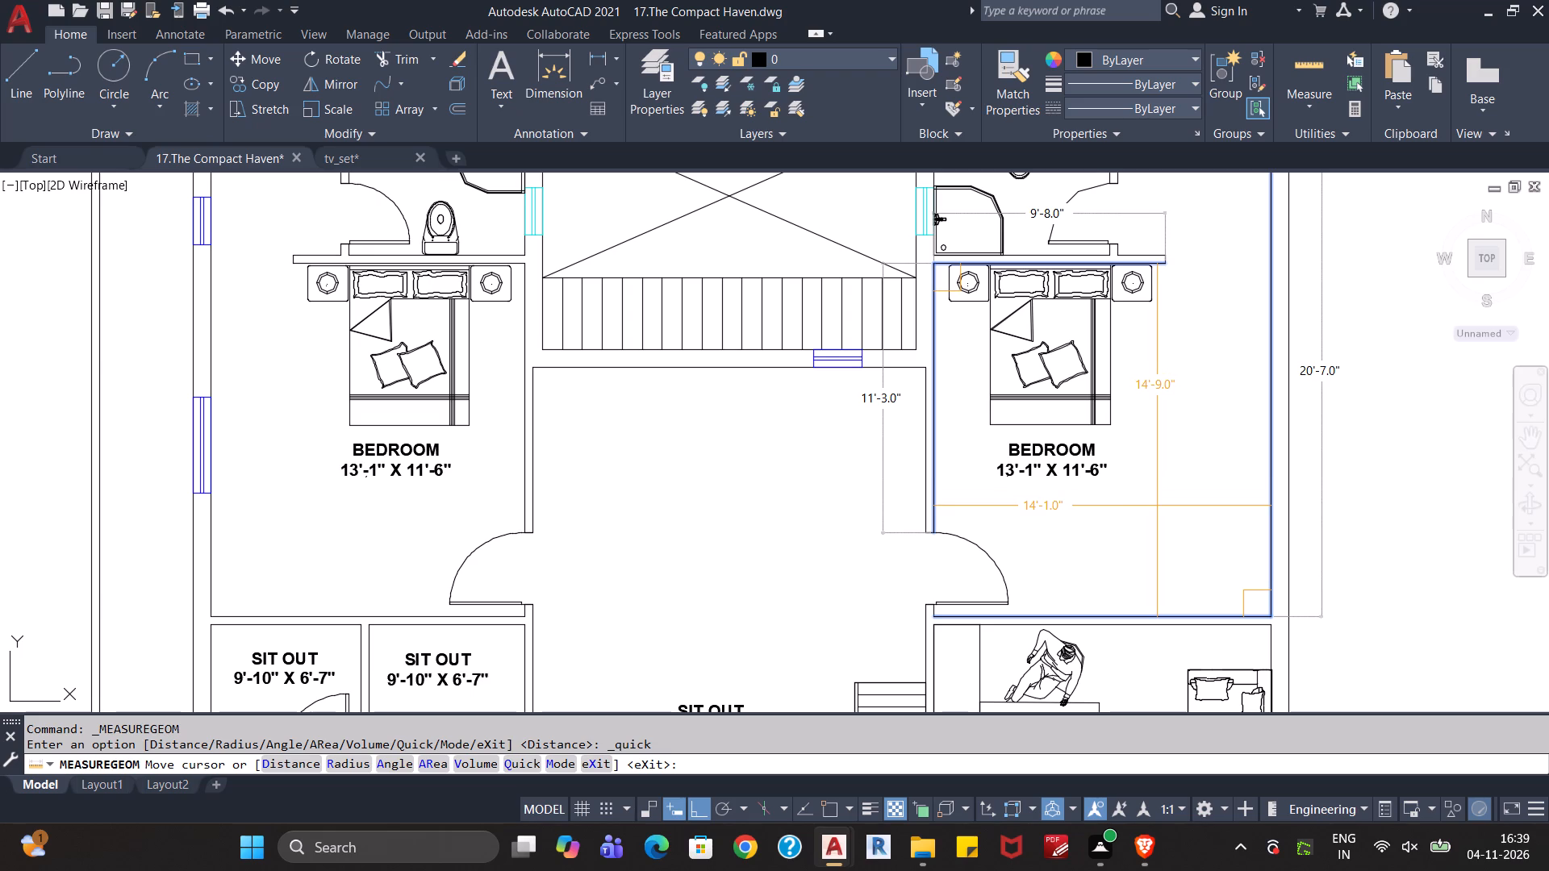
{"action": "key", "text": "Escape"}
{"action": "key", "text": "Escape"}
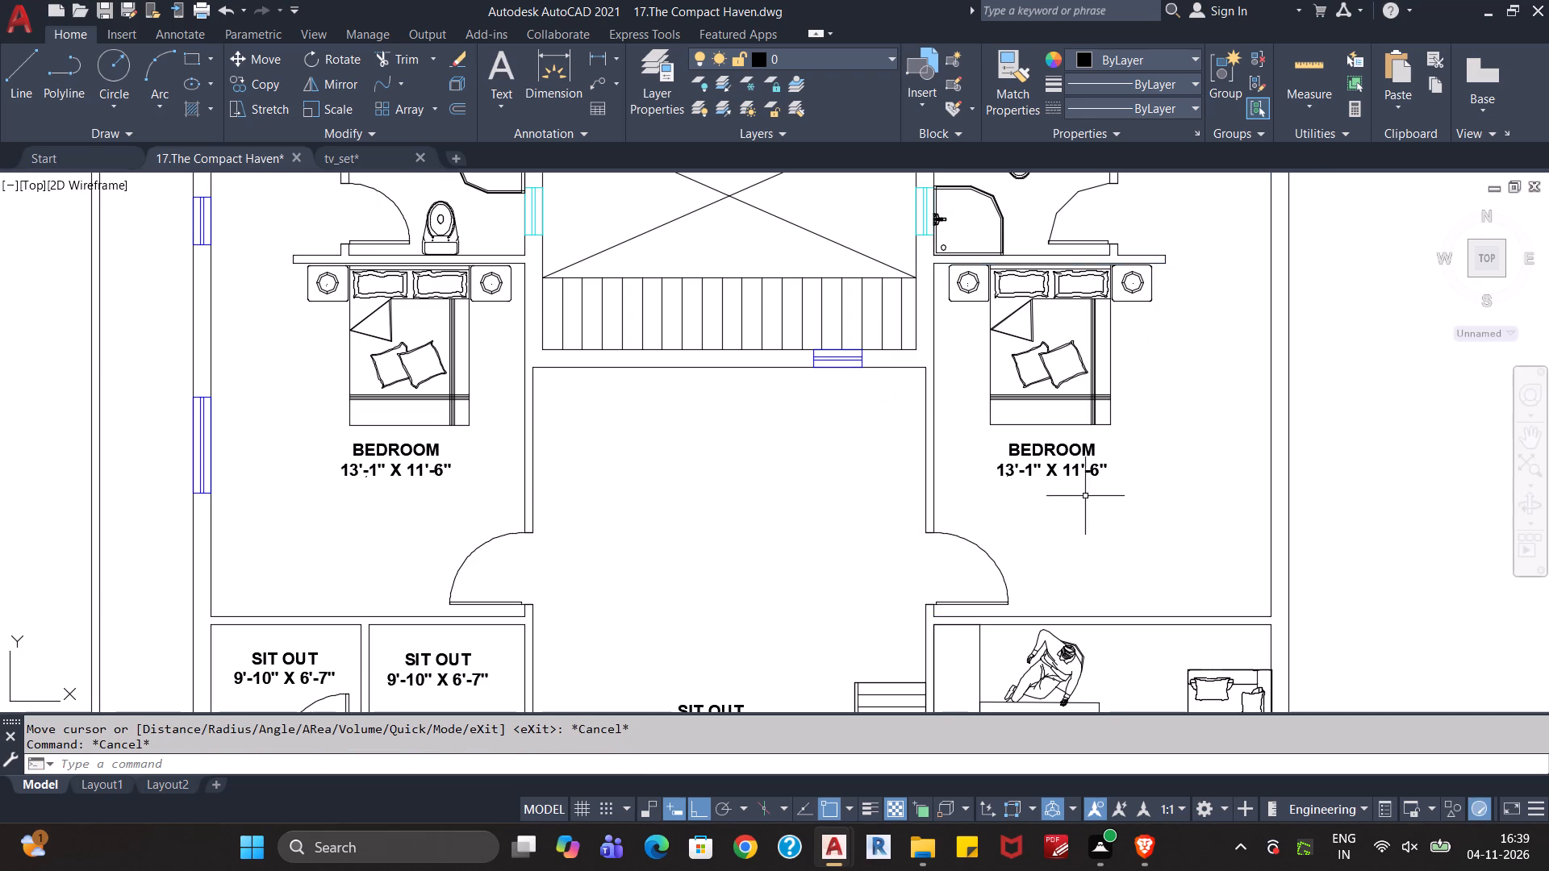
Set the second dimension in the BEDROOM label of the rear bedroom above the office to 14'-9".
{"action": "double_click", "coordinate": [1071, 475]}
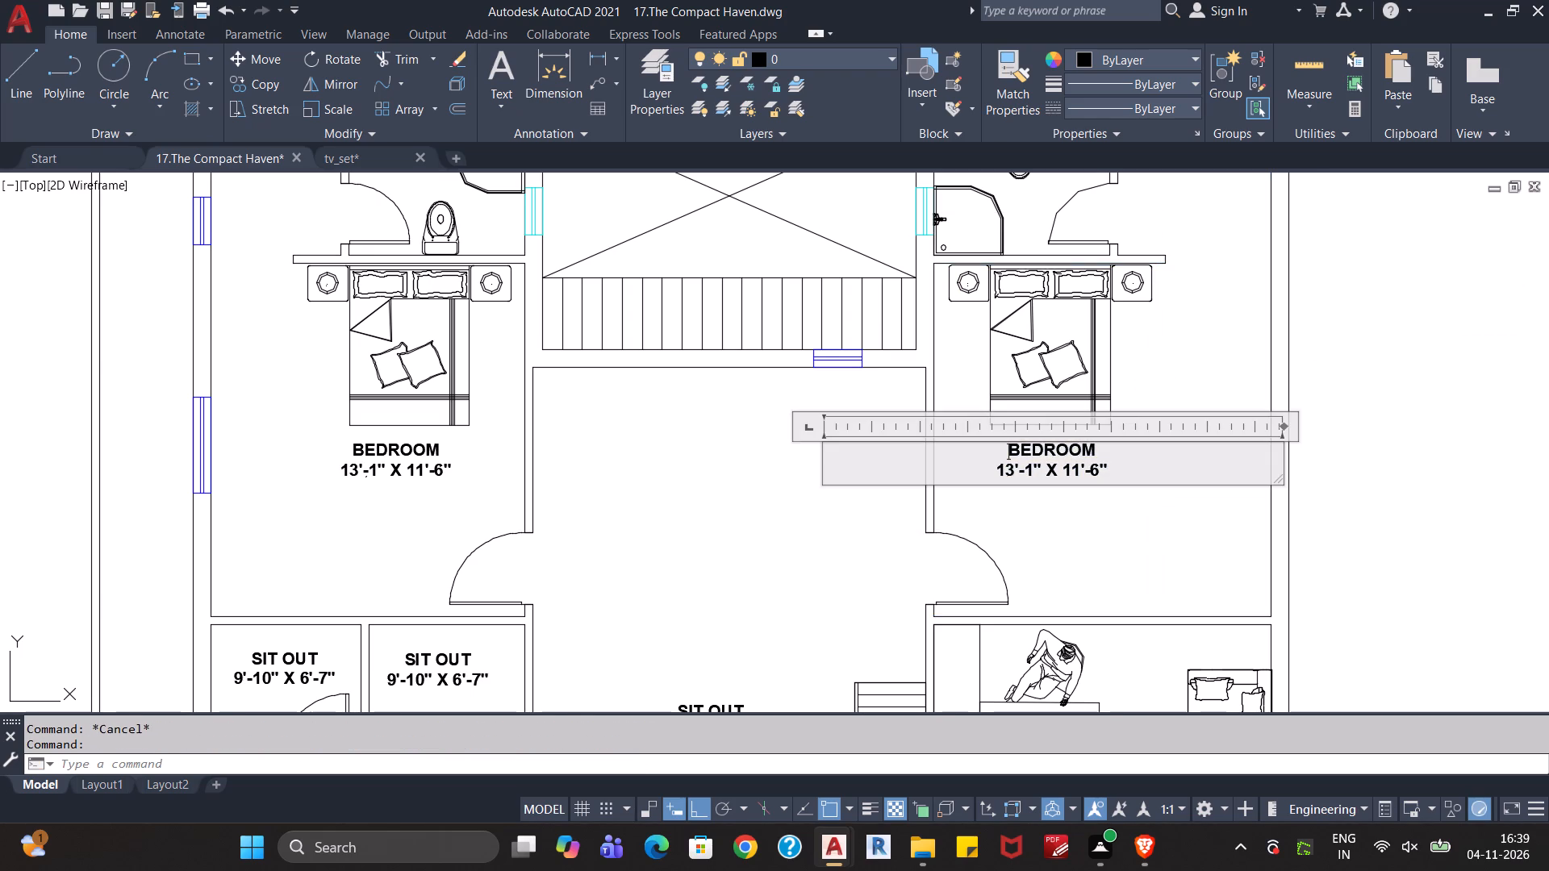
{"action": "left_click", "coordinate": [1074, 473]}
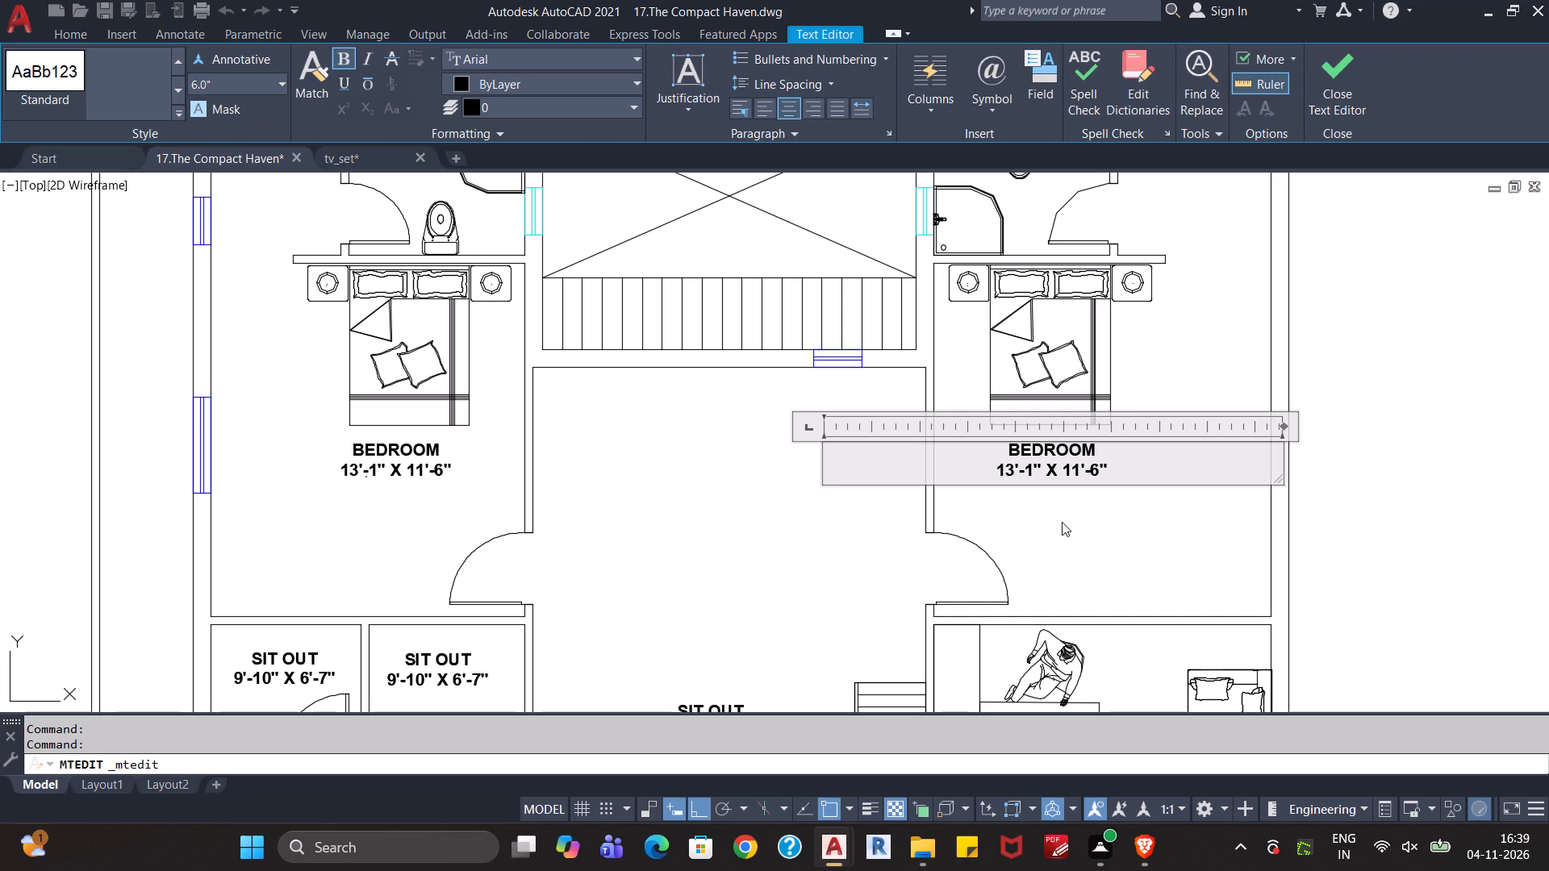
{"action": "key", "text": "Right"}
{"action": "key", "text": "BackSpace"}
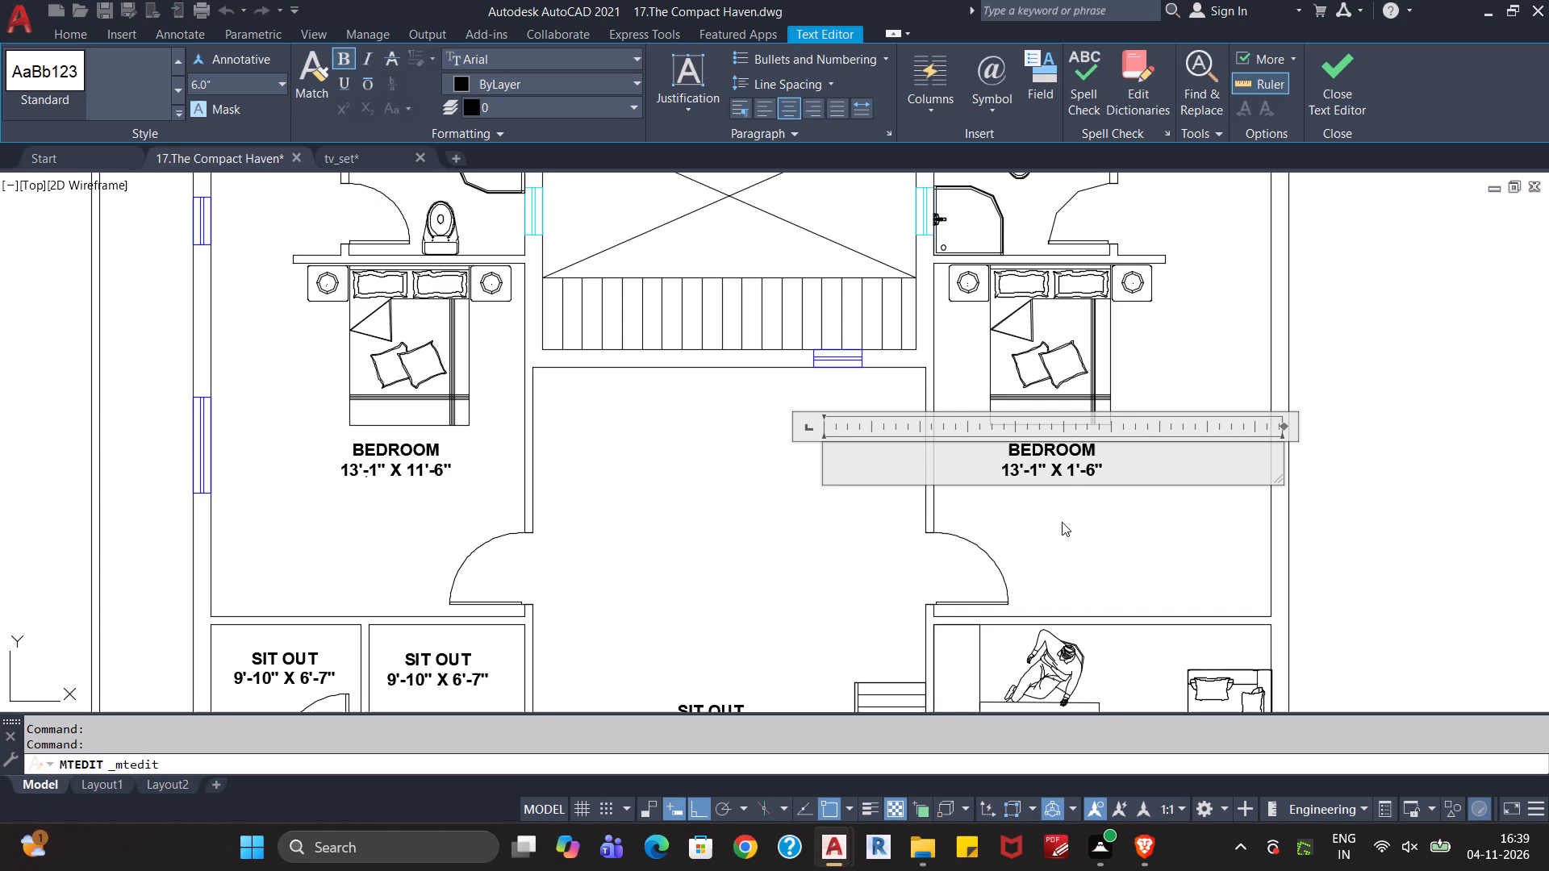
{"action": "key", "text": "4"}
{"action": "key", "text": "Right"}
{"action": "key", "text": "Right"}
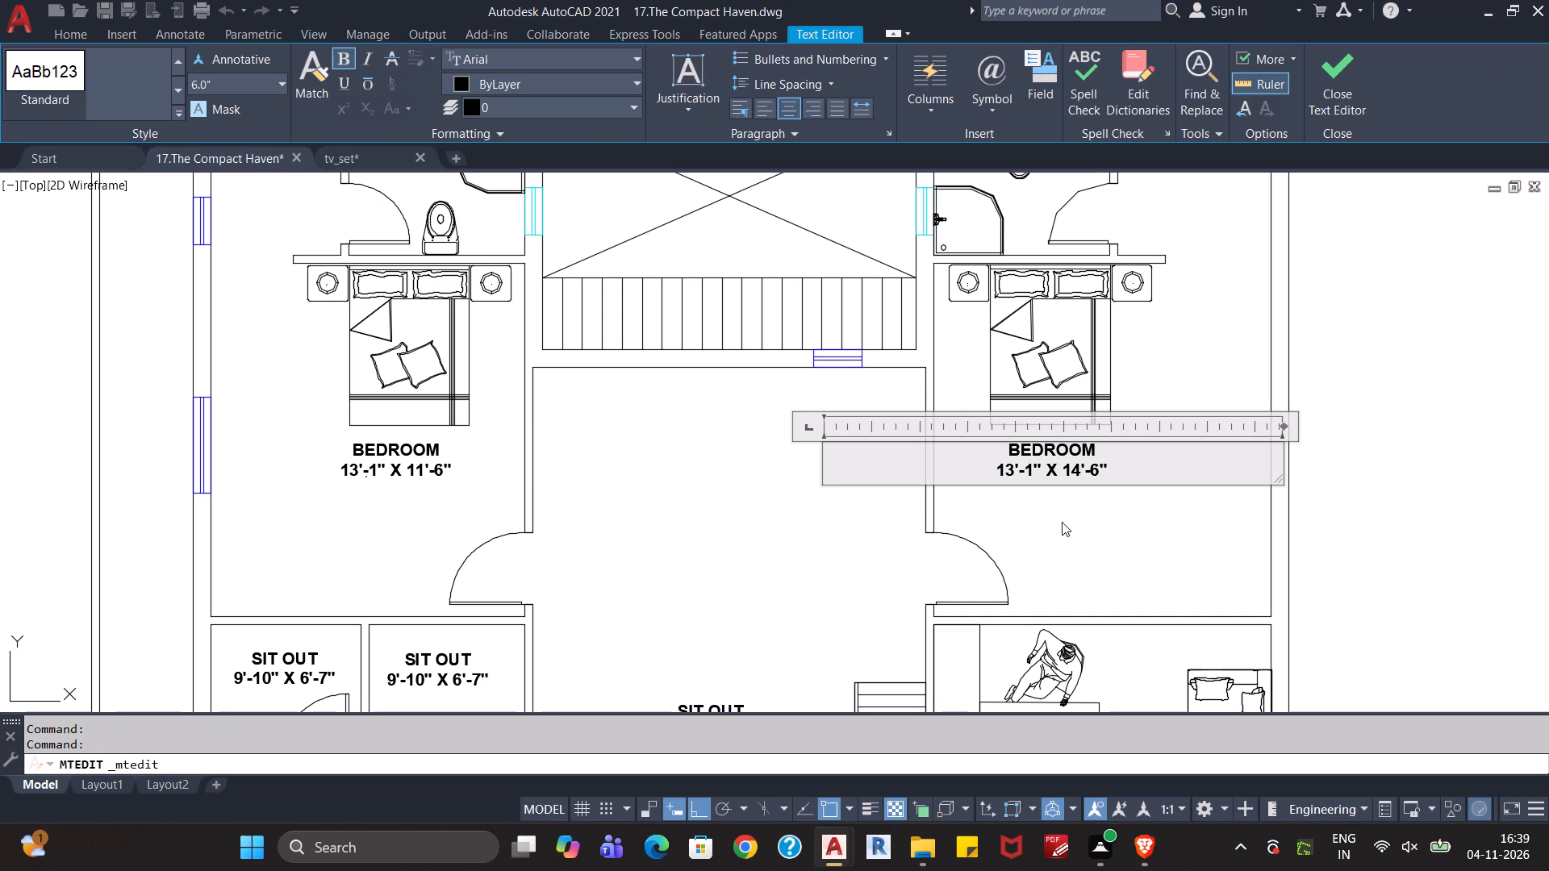
{"action": "key", "text": "Right"}
{"action": "key", "text": "BackSpace"}
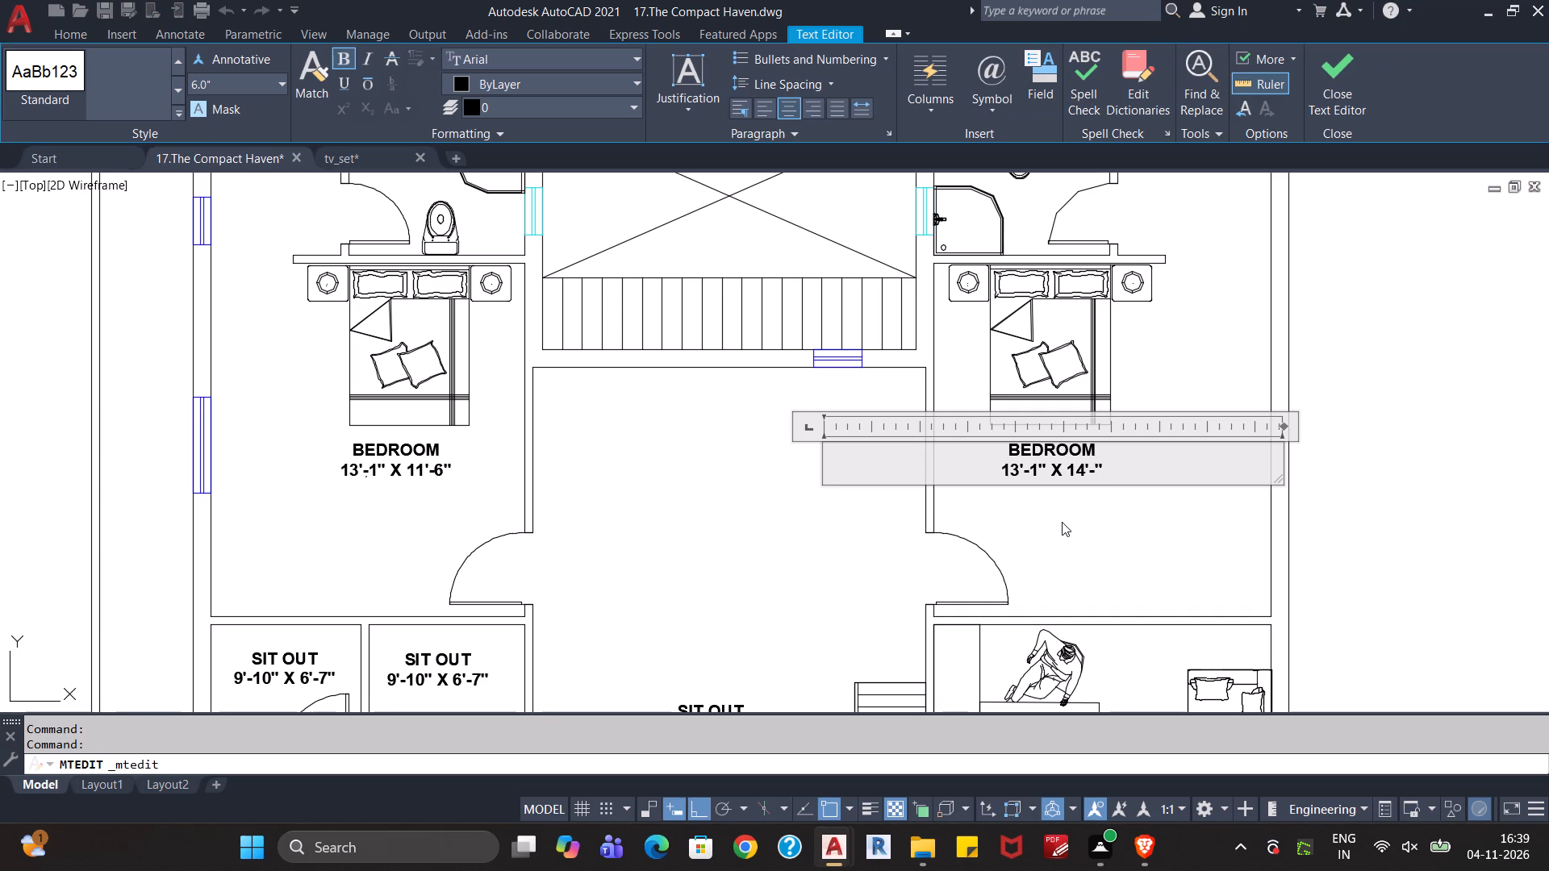
{"action": "key", "text": "9"}
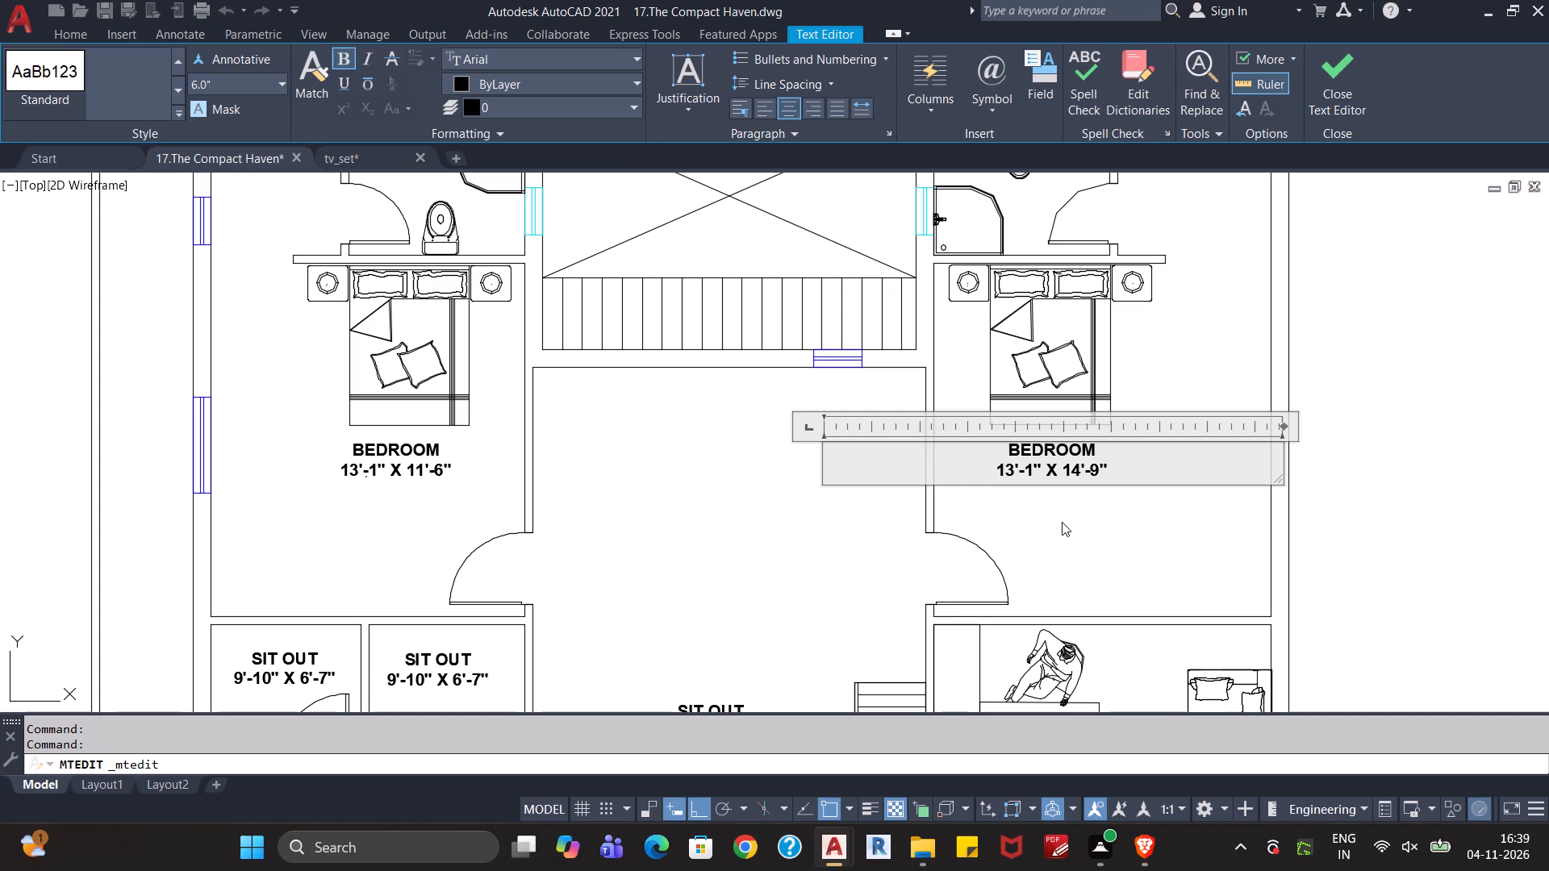
Set the first dimension in that same BEDROOM label to 14'-1" and finish editing the text.
{"action": "key", "text": "Left"}
{"action": "key", "text": "Left"}
{"action": "key", "text": "Left"}
{"action": "key", "text": "Left"}
{"action": "key", "text": "Left"}
{"action": "key", "text": "Left"}
{"action": "key", "text": "Left"}
{"action": "key", "text": "Left"}
{"action": "key", "text": "Left"}
{"action": "key", "text": "Left"}
{"action": "key", "text": "Left"}
{"action": "key", "text": "Left"}
{"action": "key", "text": "BackSpace"}
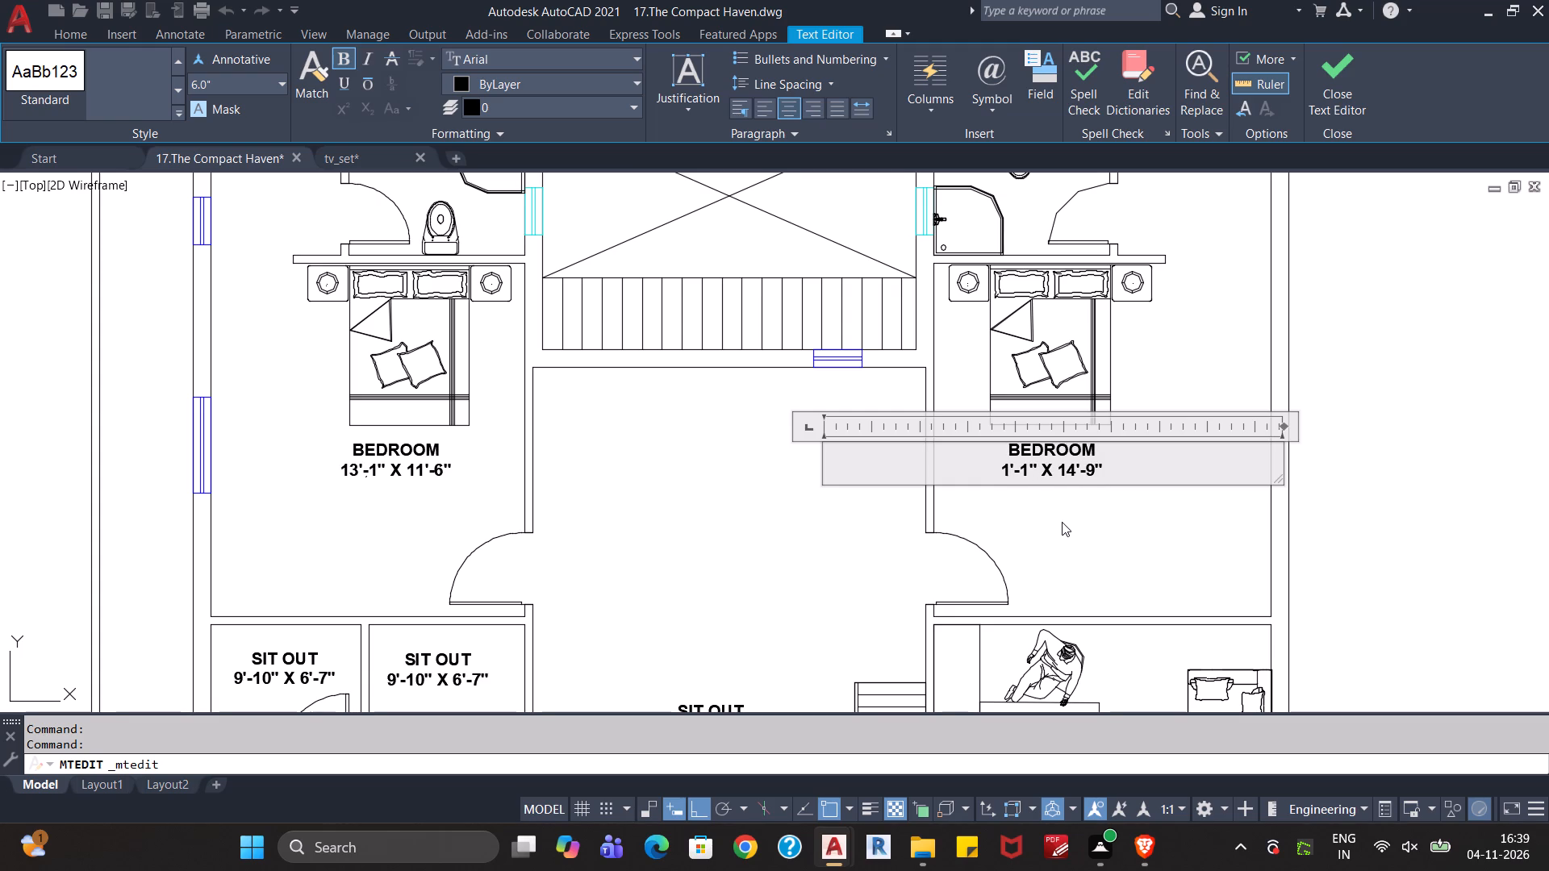
{"action": "key", "text": "4"}
{"action": "left_click", "coordinate": [1062, 522]}
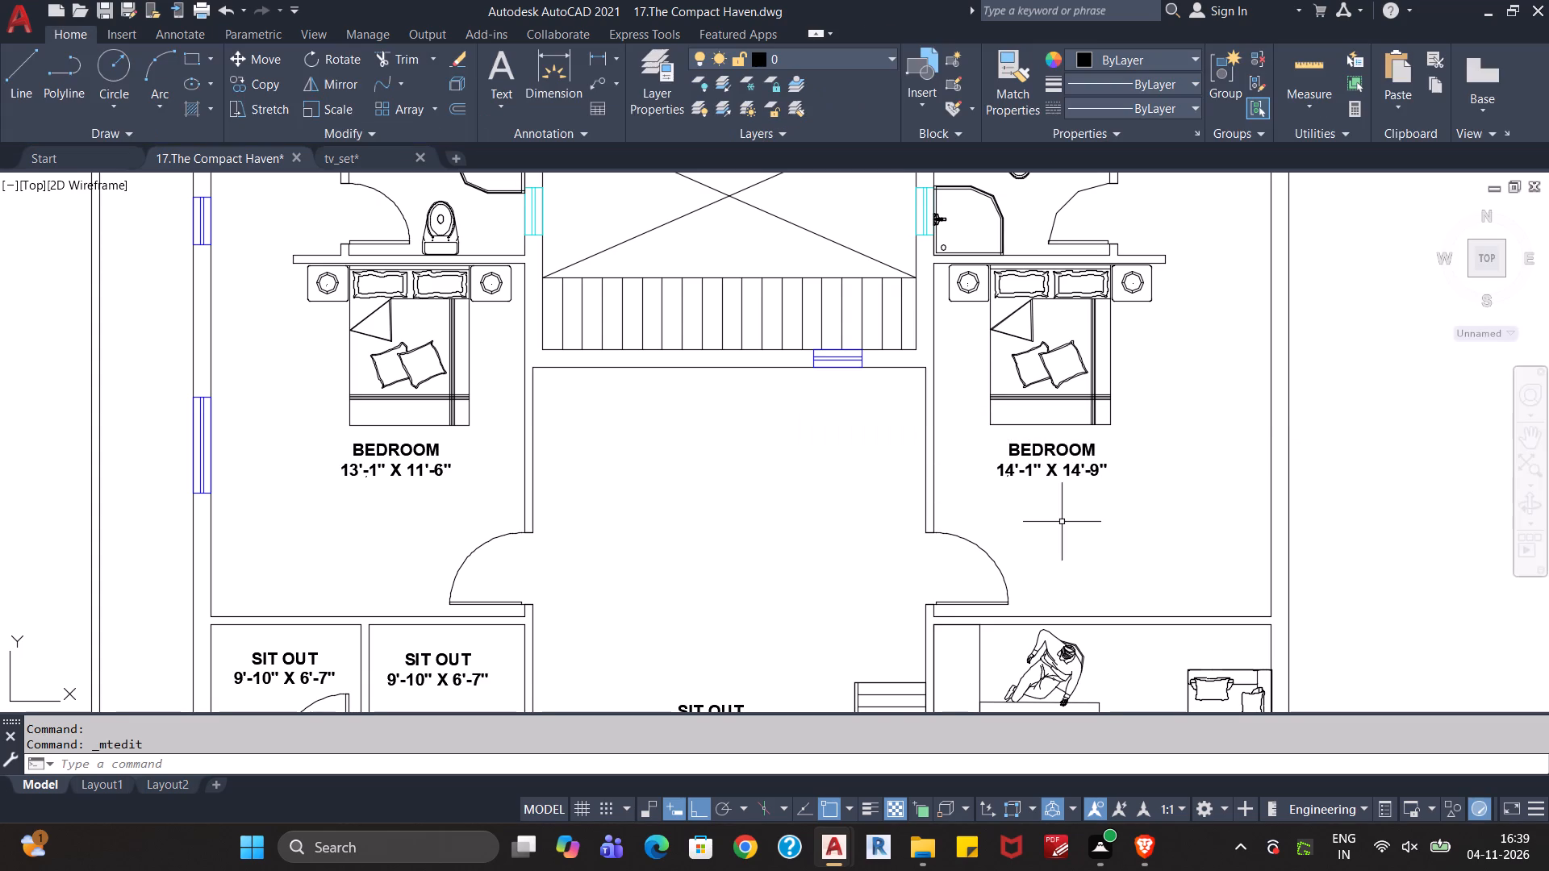
Measure the interior width and length of the other rear bedroom, above the two small rooms, with Quick measure.
{"action": "scroll", "coordinate": [1063, 540], "scroll_direction": "down", "scroll_amount": 1}
{"action": "middle_click_drag", "start_coordinate": [1083, 552], "coordinate": [1073, 497]}
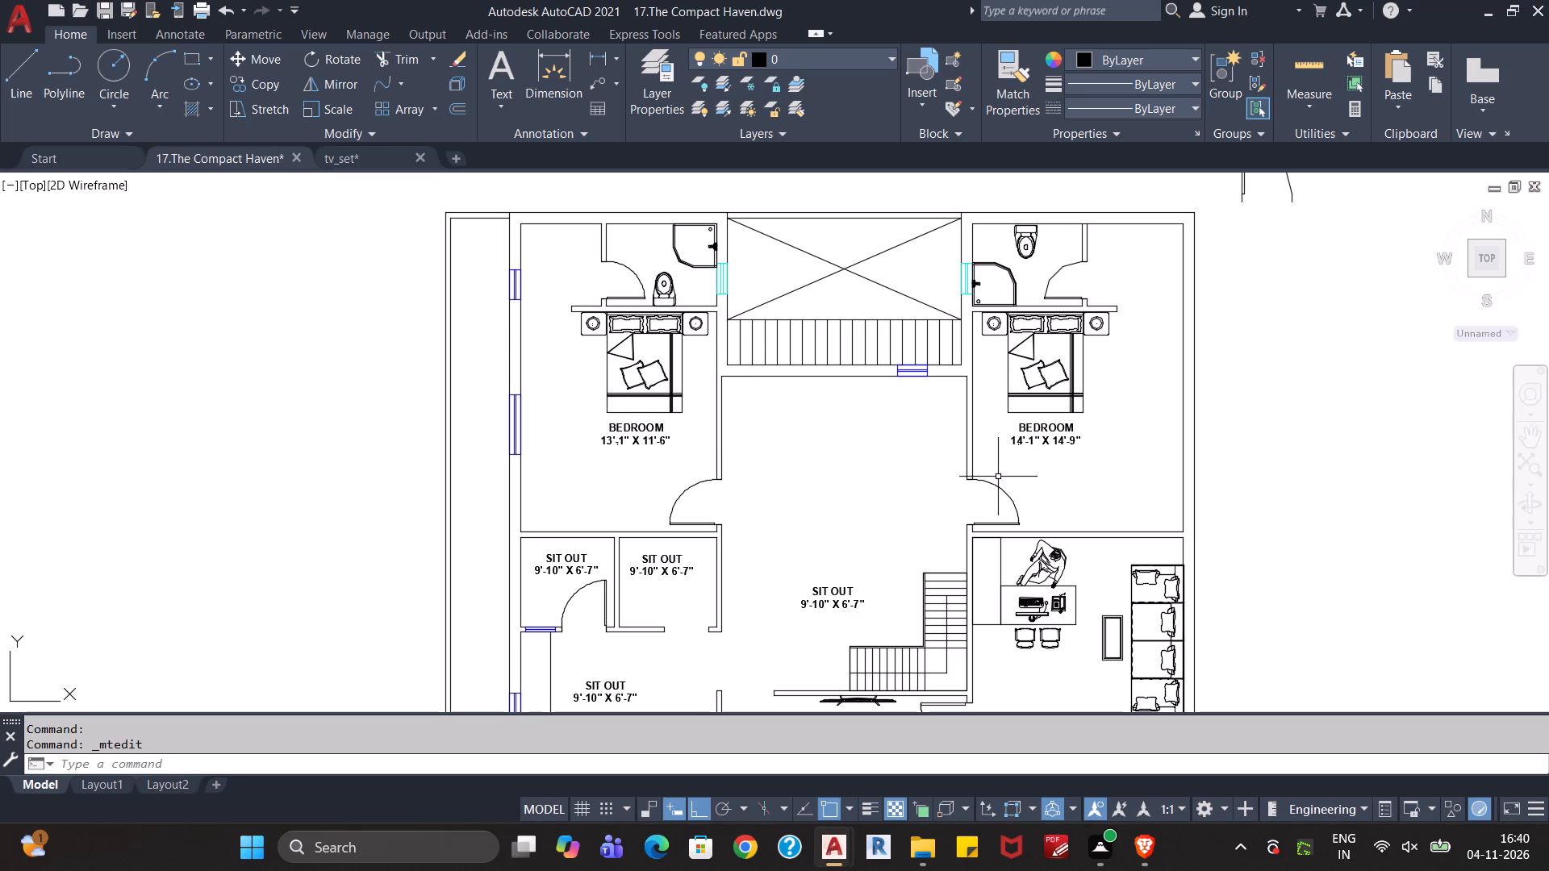
{"action": "left_click", "coordinate": [1303, 70]}
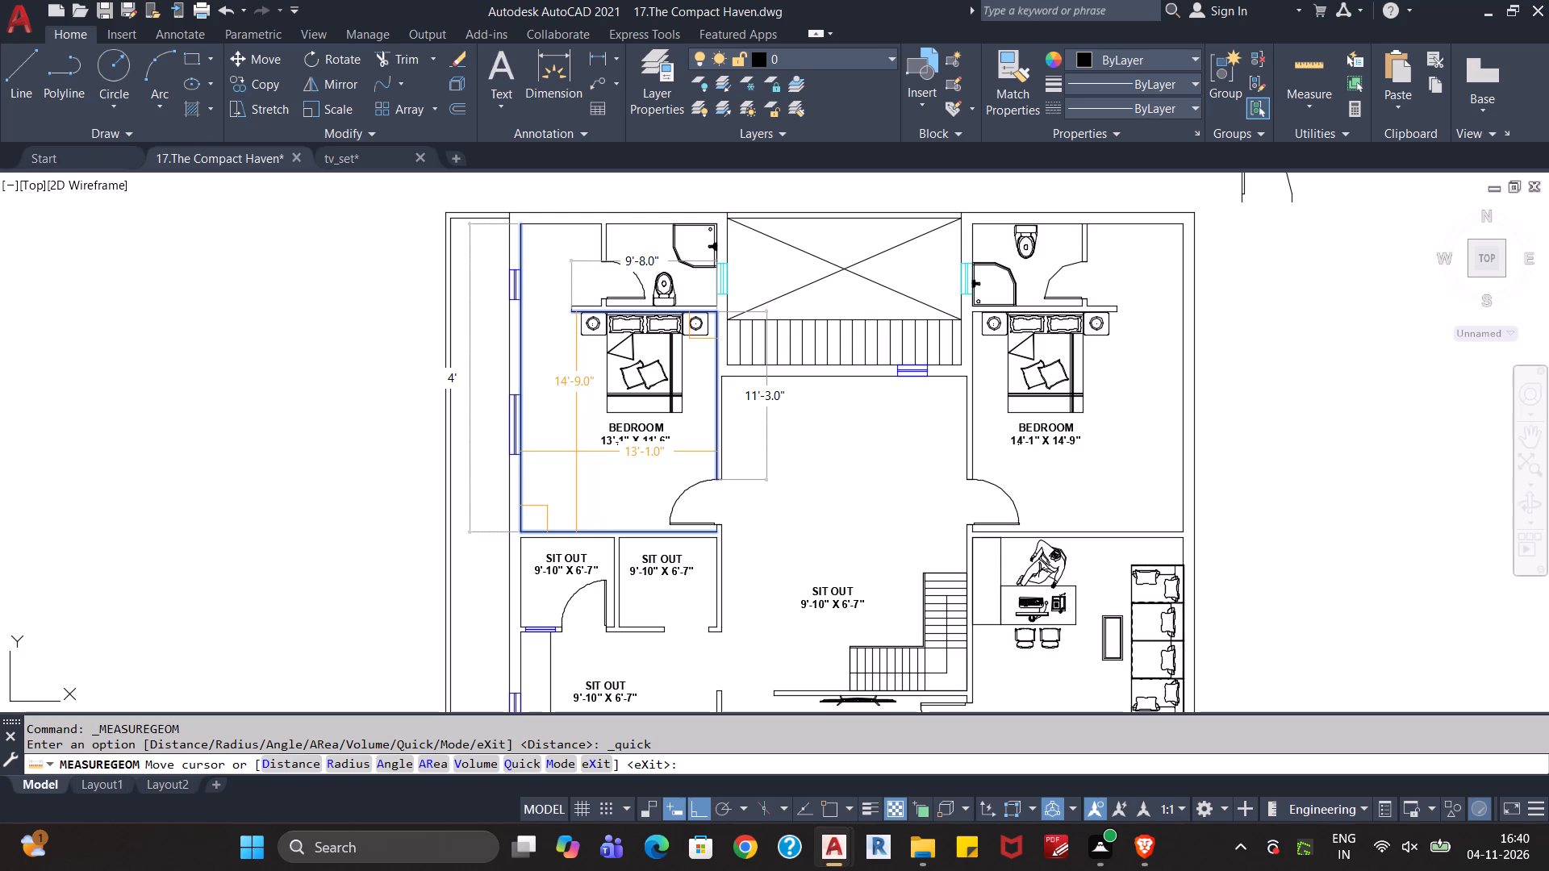
{"action": "key", "text": "Escape"}
{"action": "key", "text": "Escape"}
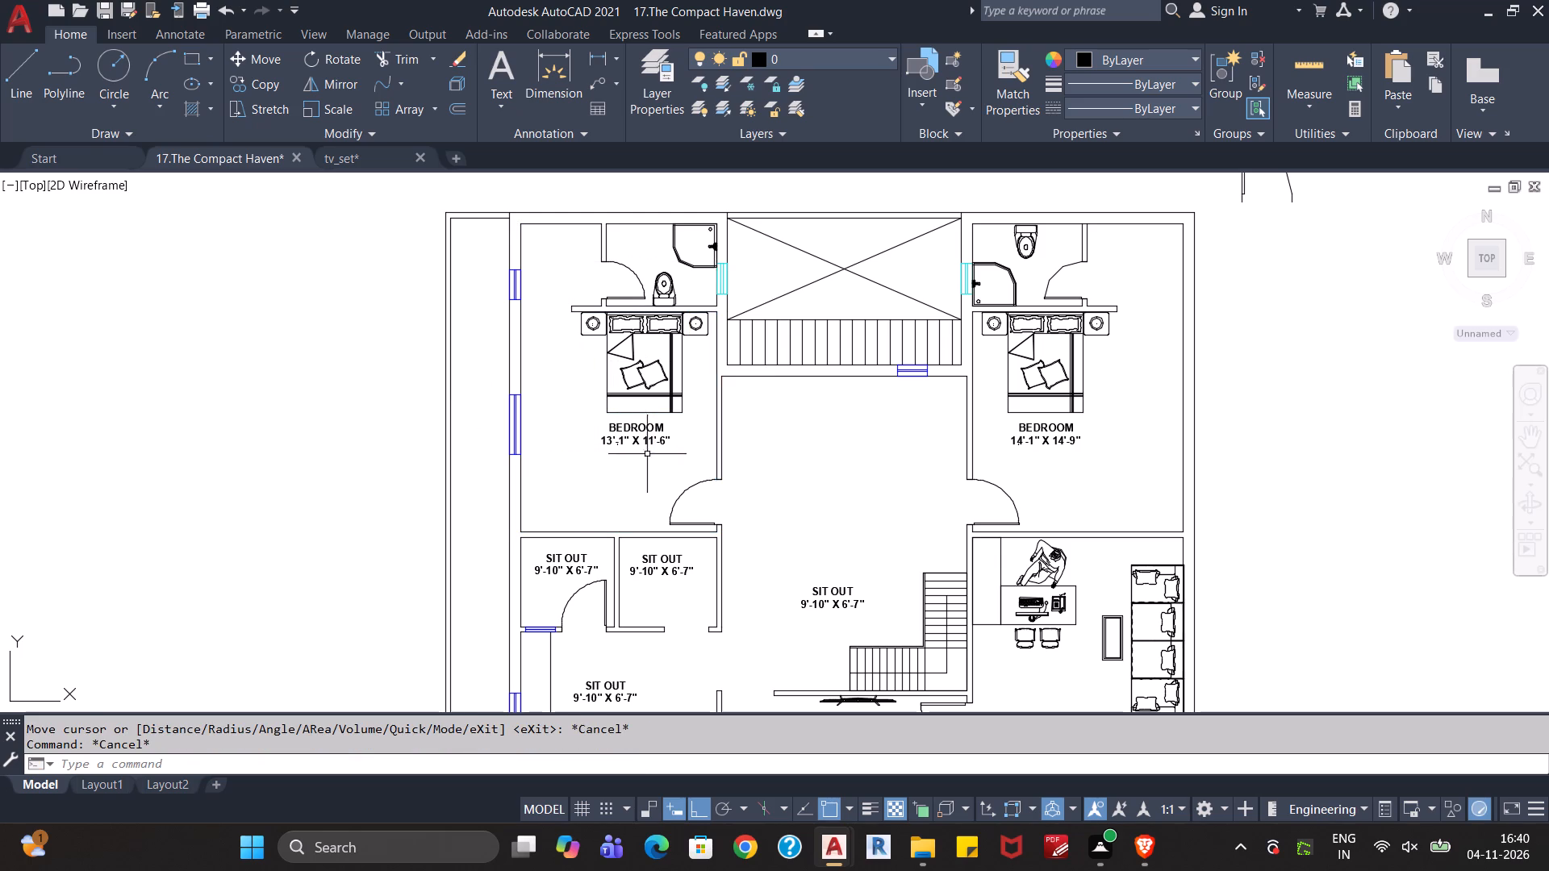
Set the second dimension in the BEDROOM label of the rear bedroom above the two small rooms to 14'-9".
{"action": "double_click", "coordinate": [646, 442]}
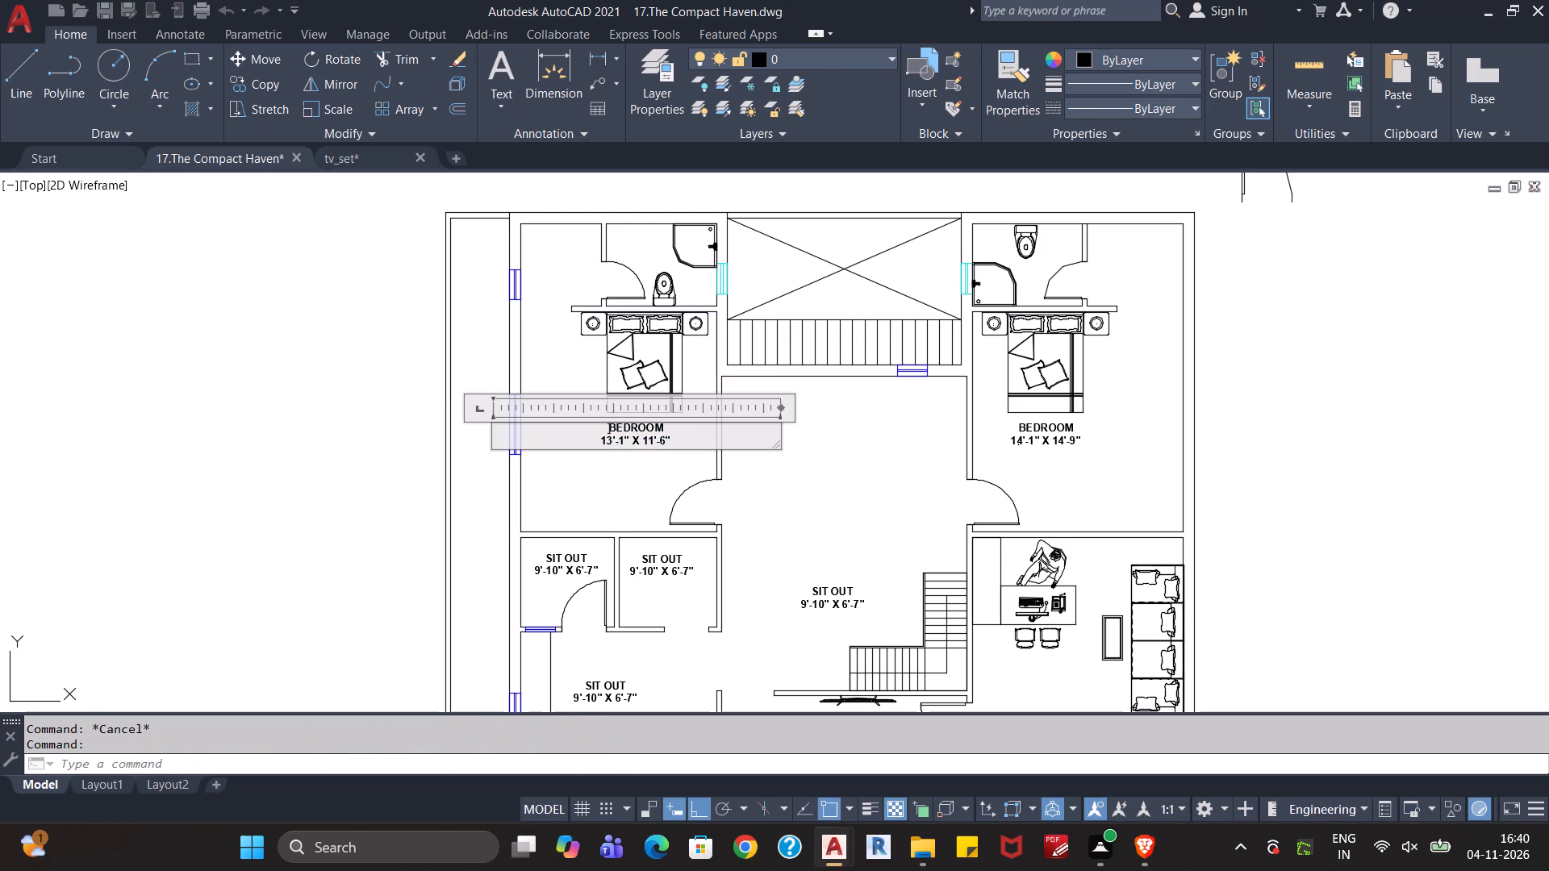
{"action": "left_click", "coordinate": [653, 443]}
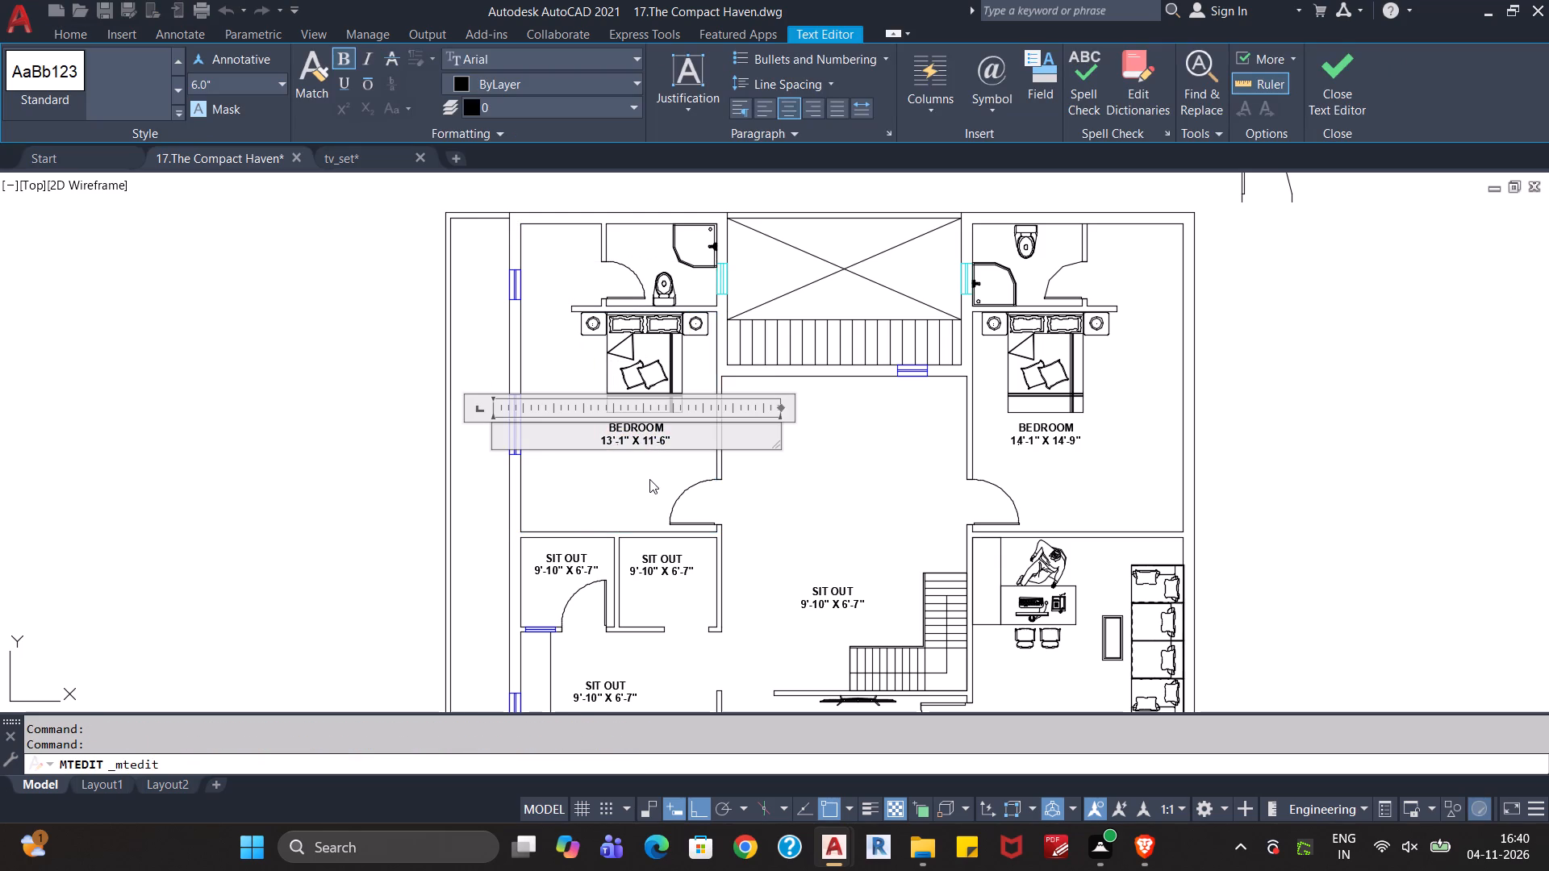
{"action": "scroll", "coordinate": [654, 473], "scroll_direction": "up", "scroll_amount": 2}
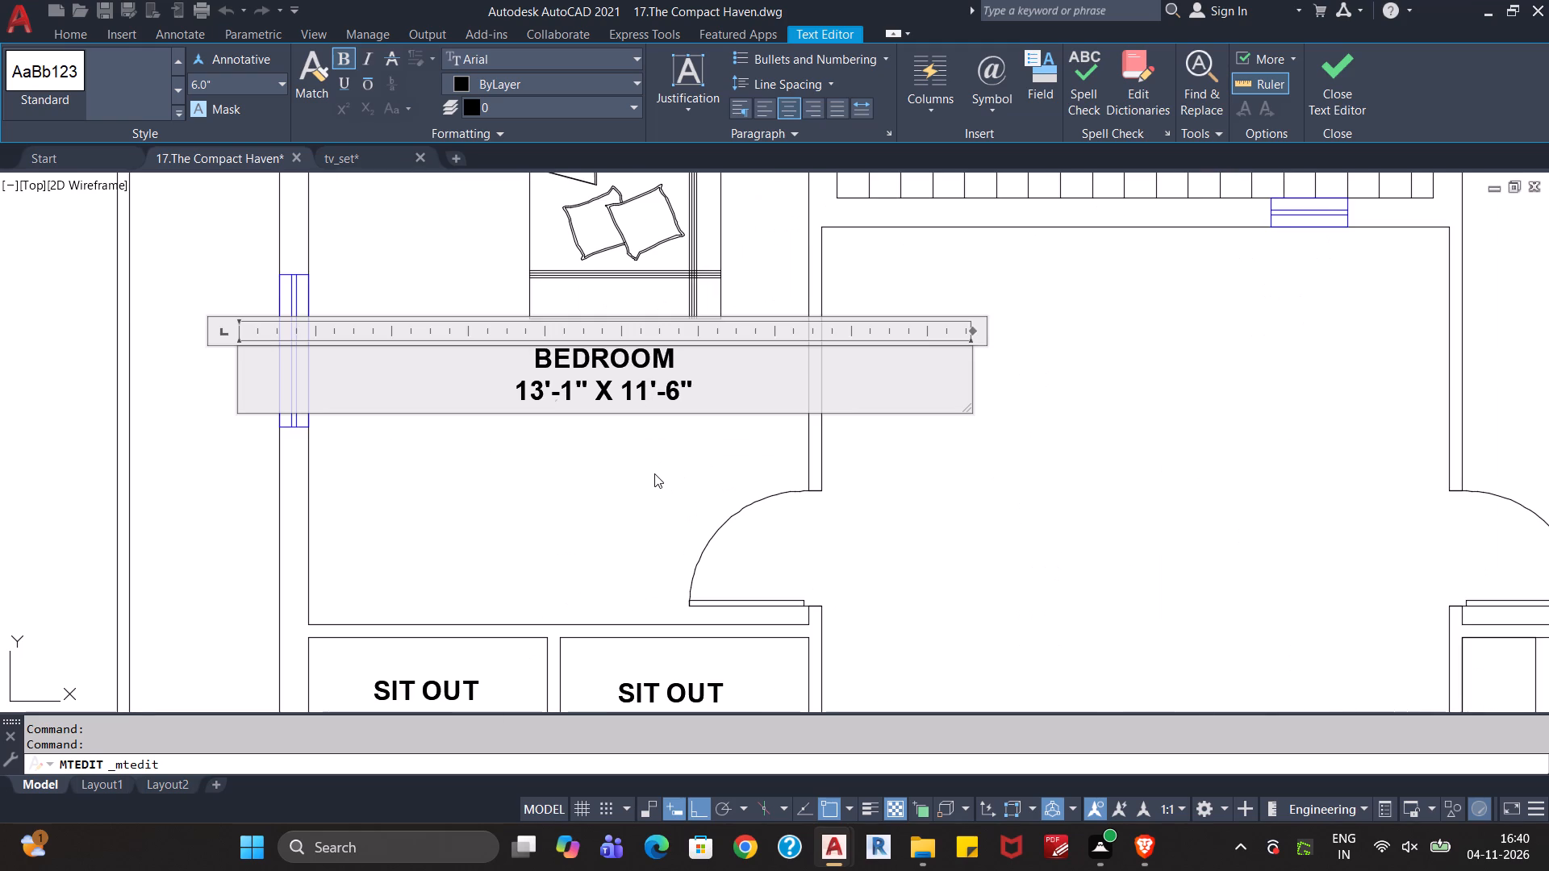
{"action": "key", "text": "BackSpace"}
{"action": "key", "text": "4"}
{"action": "left_click", "coordinate": [678, 398]}
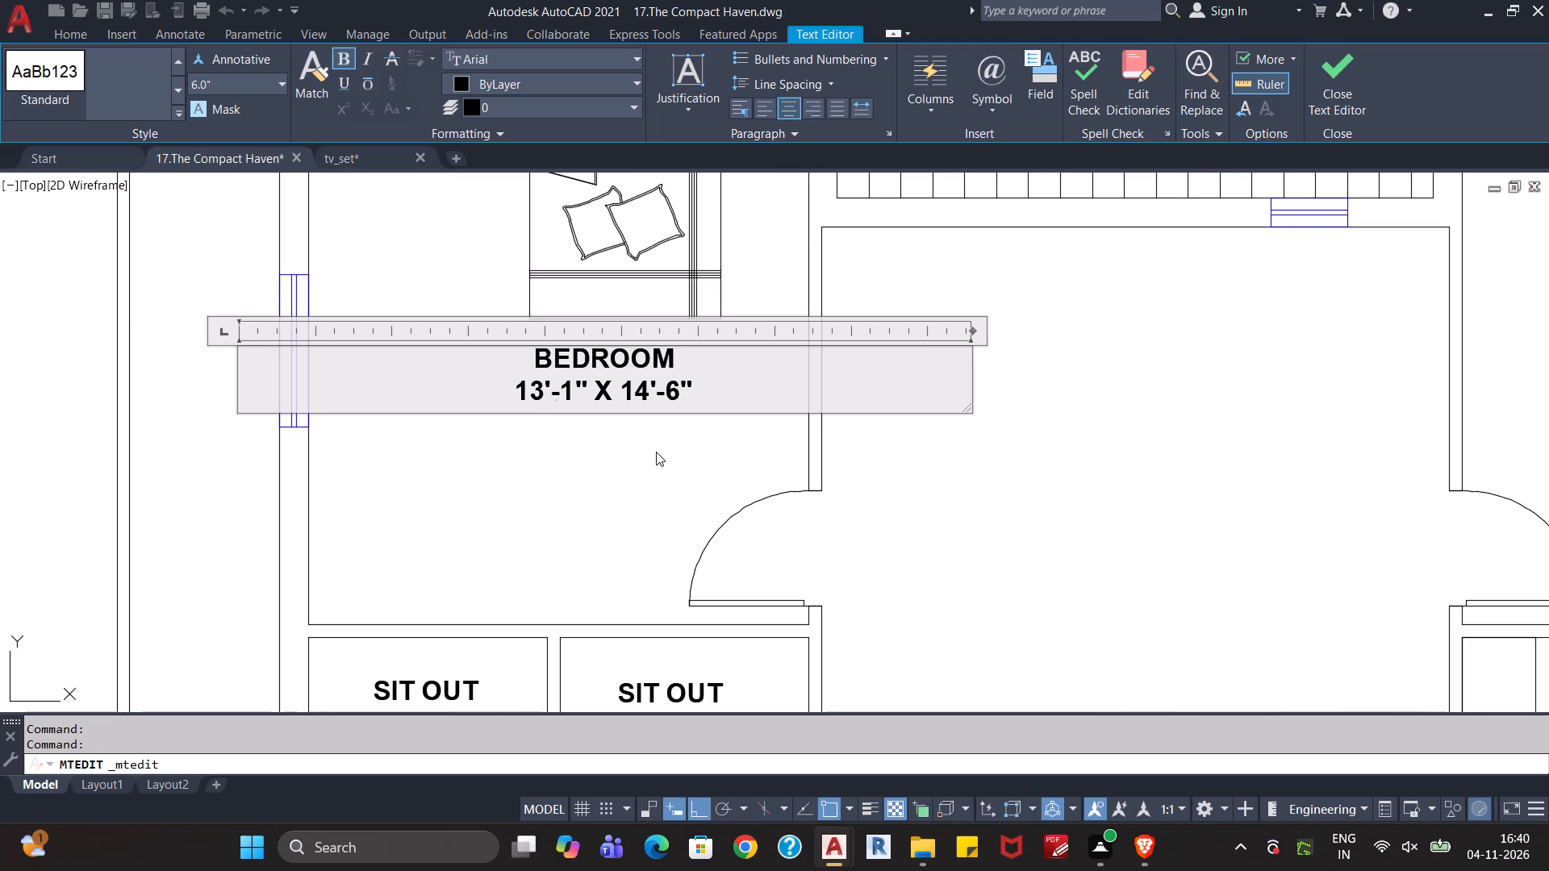
{"action": "key", "text": "BackSpace"}
{"action": "key", "text": "9"}
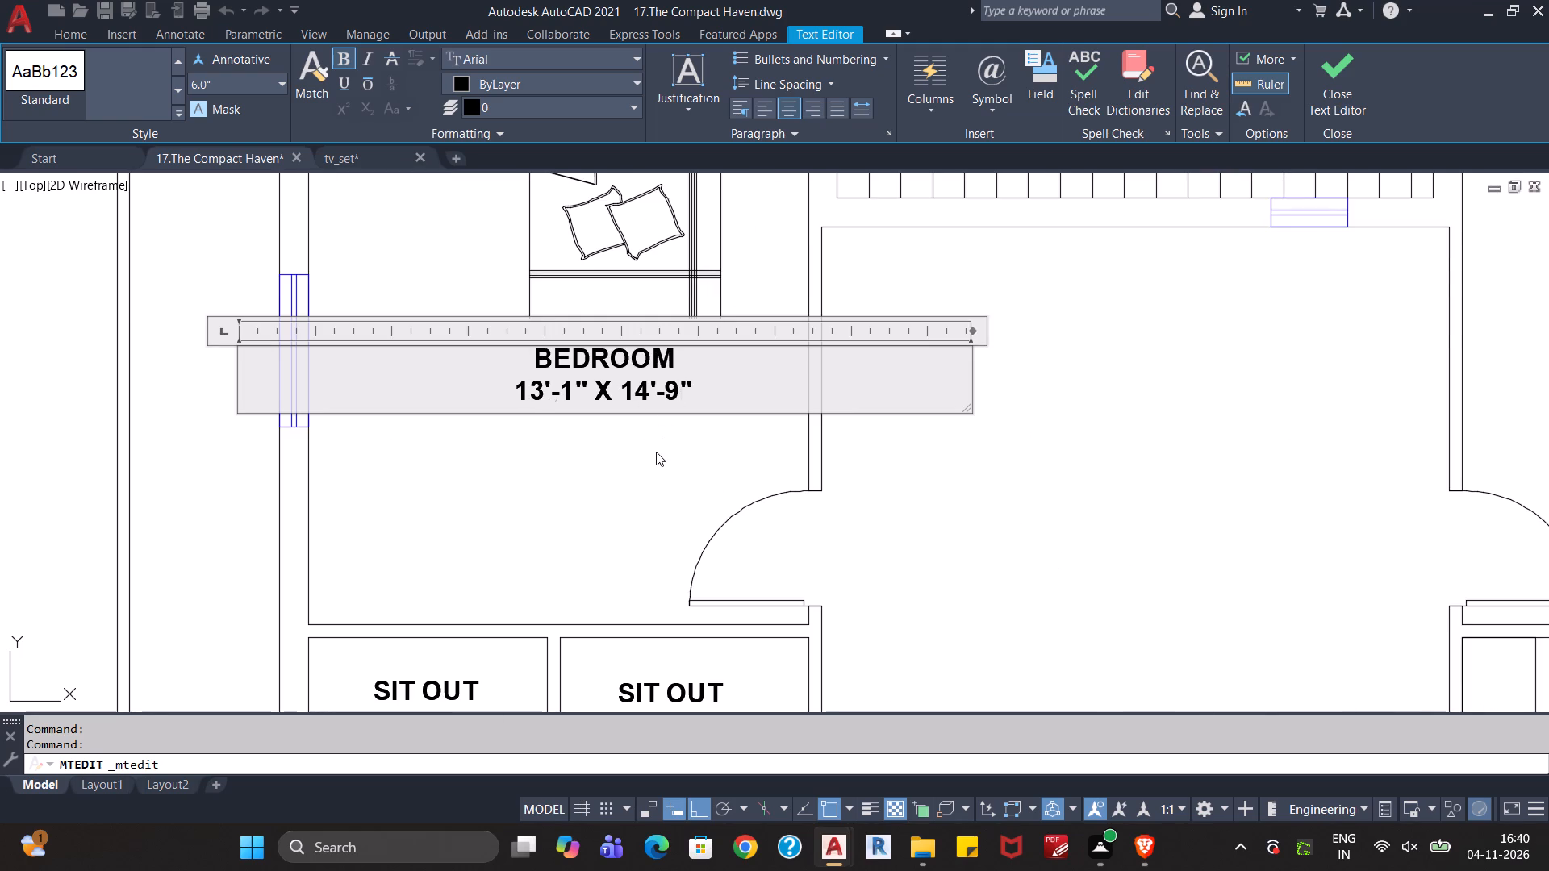
{"action": "left_click", "coordinate": [656, 452]}
Start a multiline text in the upper part of the central hall with 6" text height and centred alignment.
{"action": "scroll", "coordinate": [656, 452], "scroll_direction": "down", "scroll_amount": 1}
{"action": "middle_click_drag", "start_coordinate": [635, 488], "coordinate": [599, 532]}
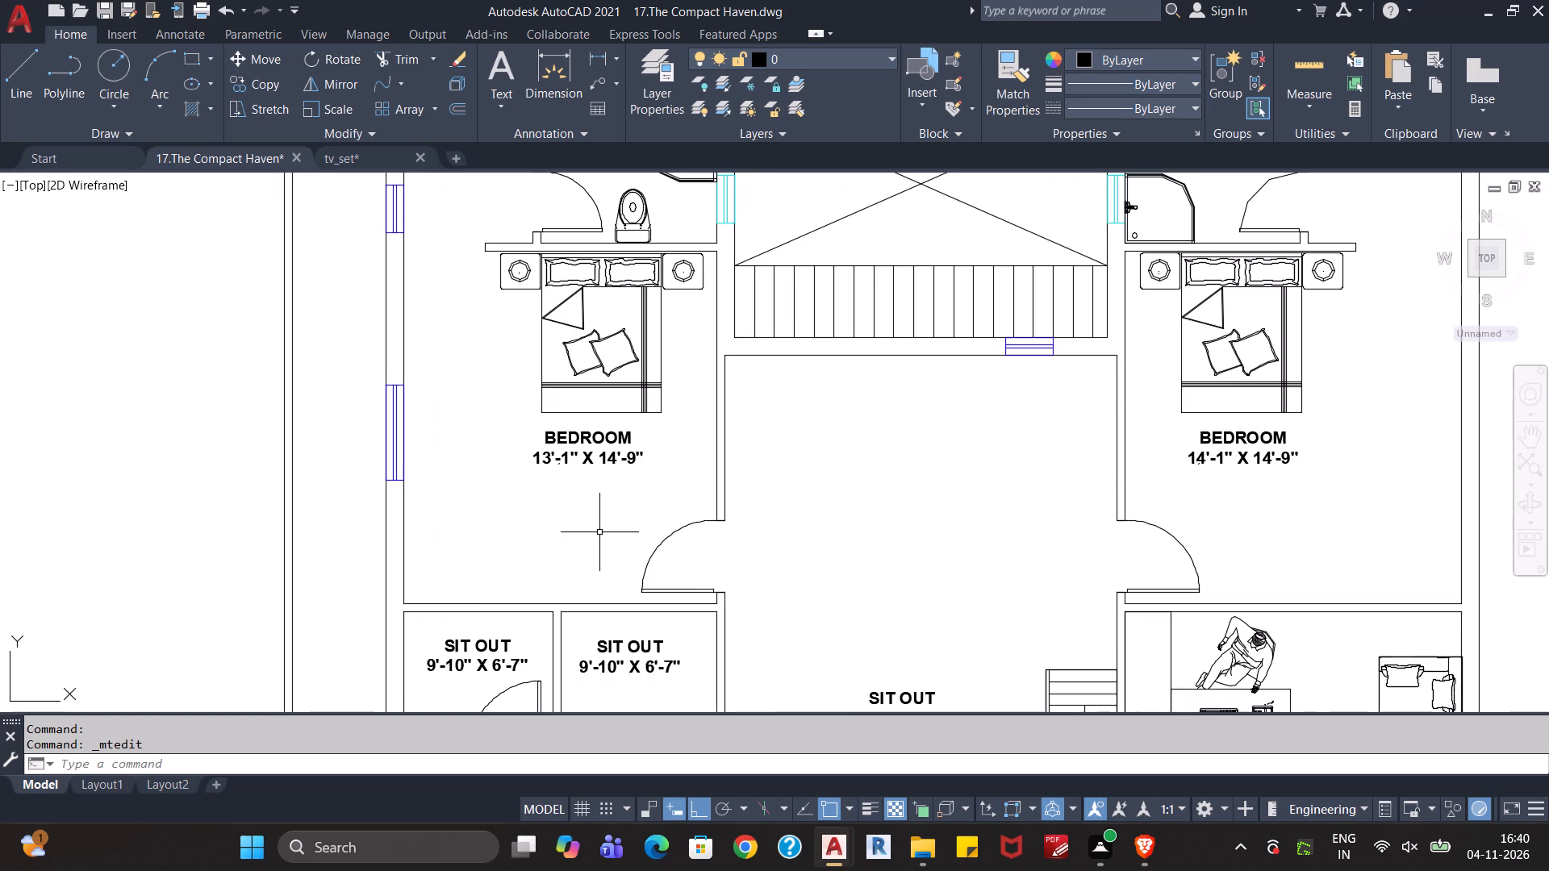
{"action": "scroll", "coordinate": [599, 532], "scroll_direction": "down", "scroll_amount": 1}
{"action": "middle_click_drag", "start_coordinate": [553, 470], "coordinate": [532, 553]}
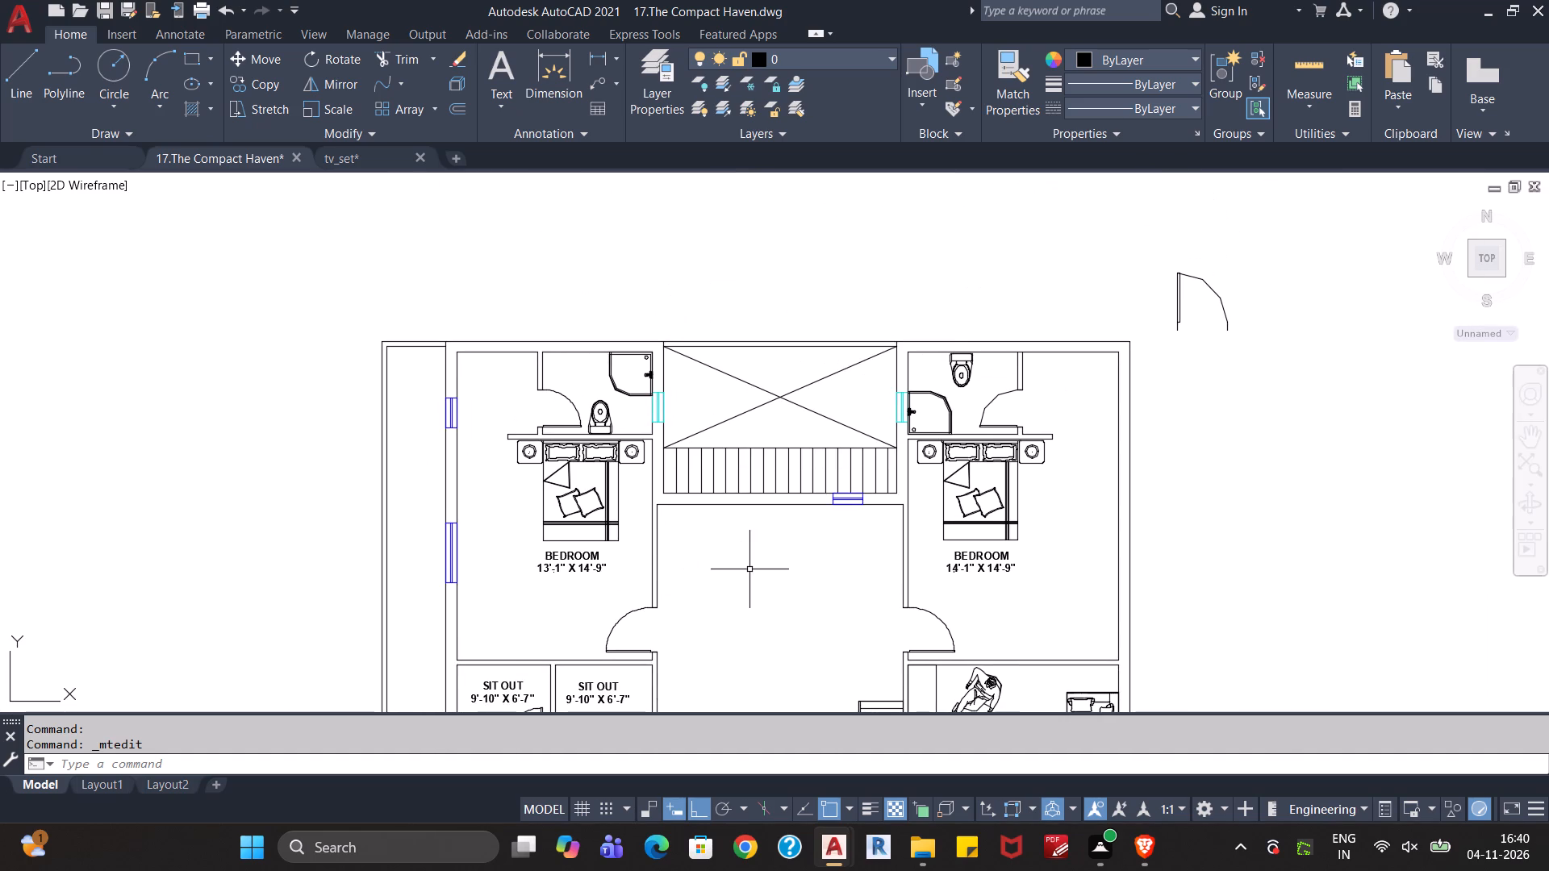
{"action": "middle_click_drag", "start_coordinate": [771, 589], "coordinate": [681, 481]}
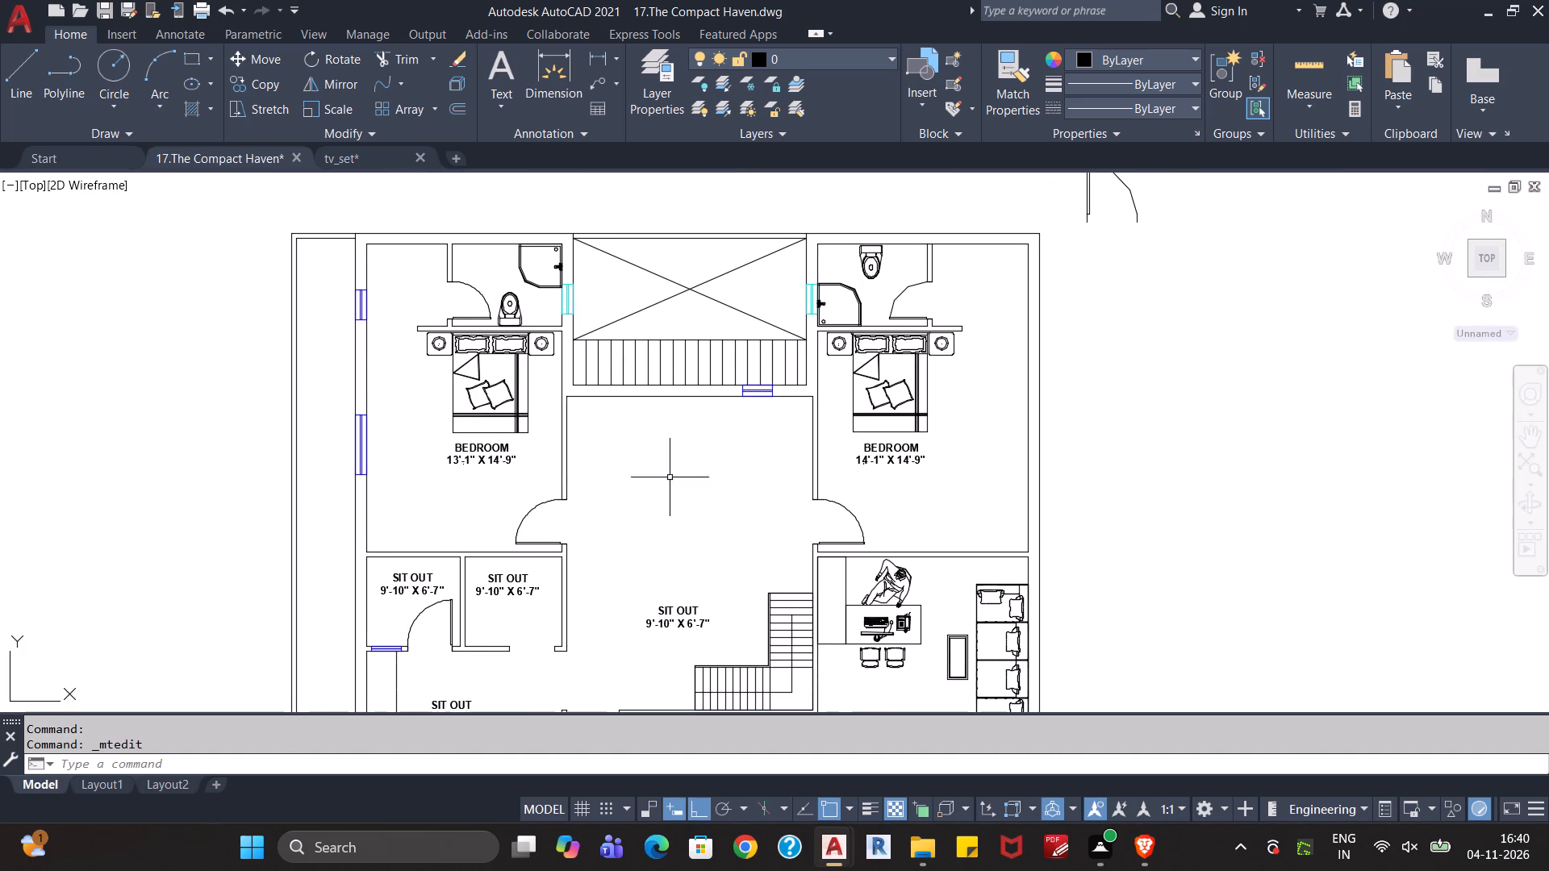
{"action": "left_click", "coordinate": [491, 69]}
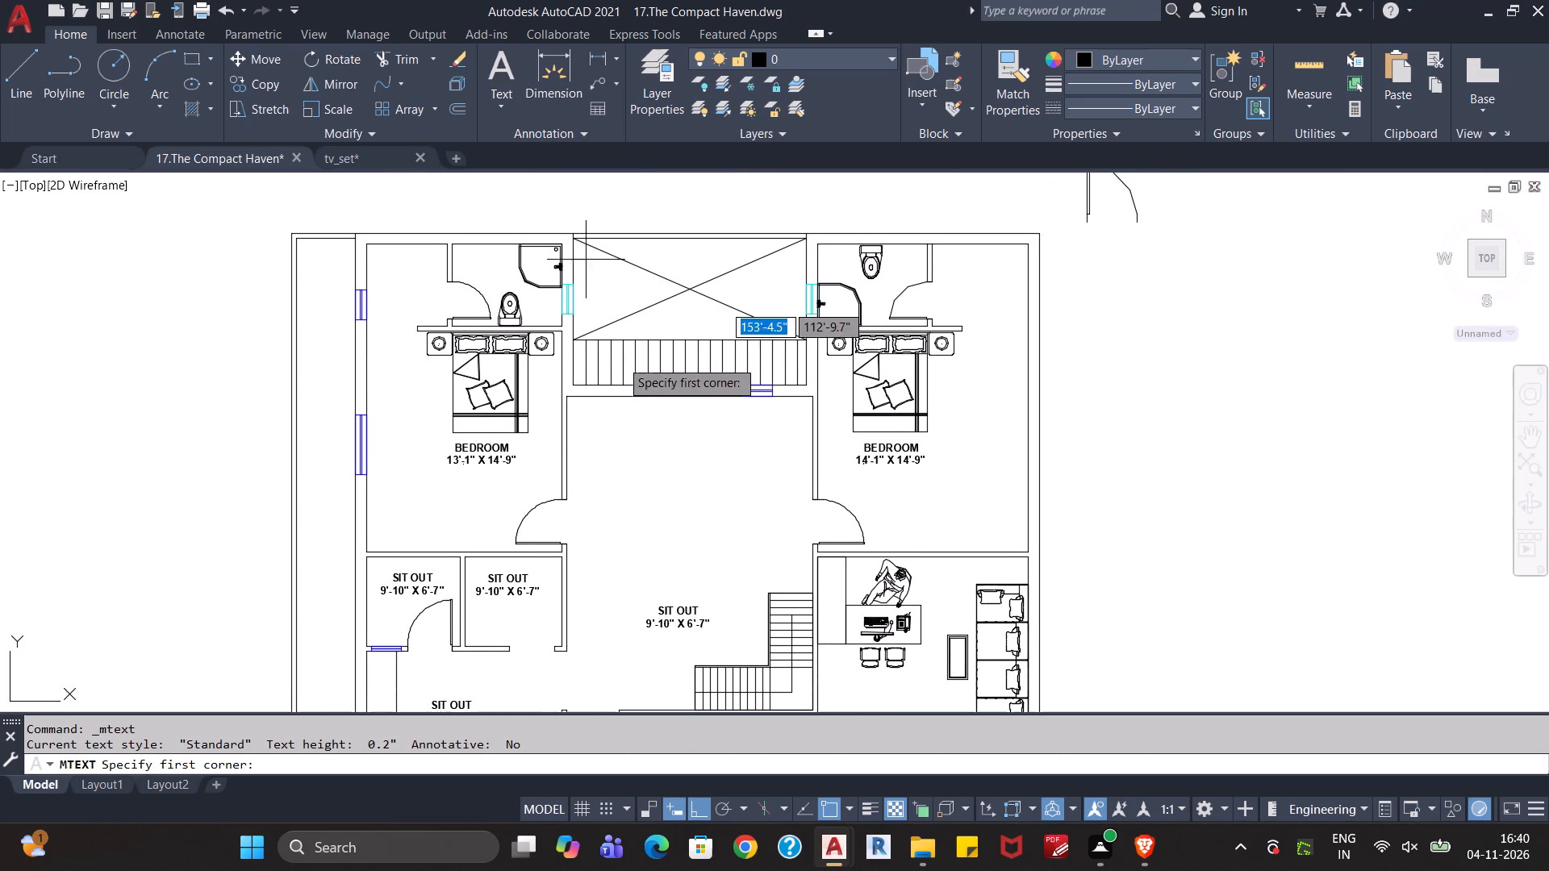
{"action": "left_click", "coordinate": [609, 451]}
{"action": "left_click", "coordinate": [696, 493]}
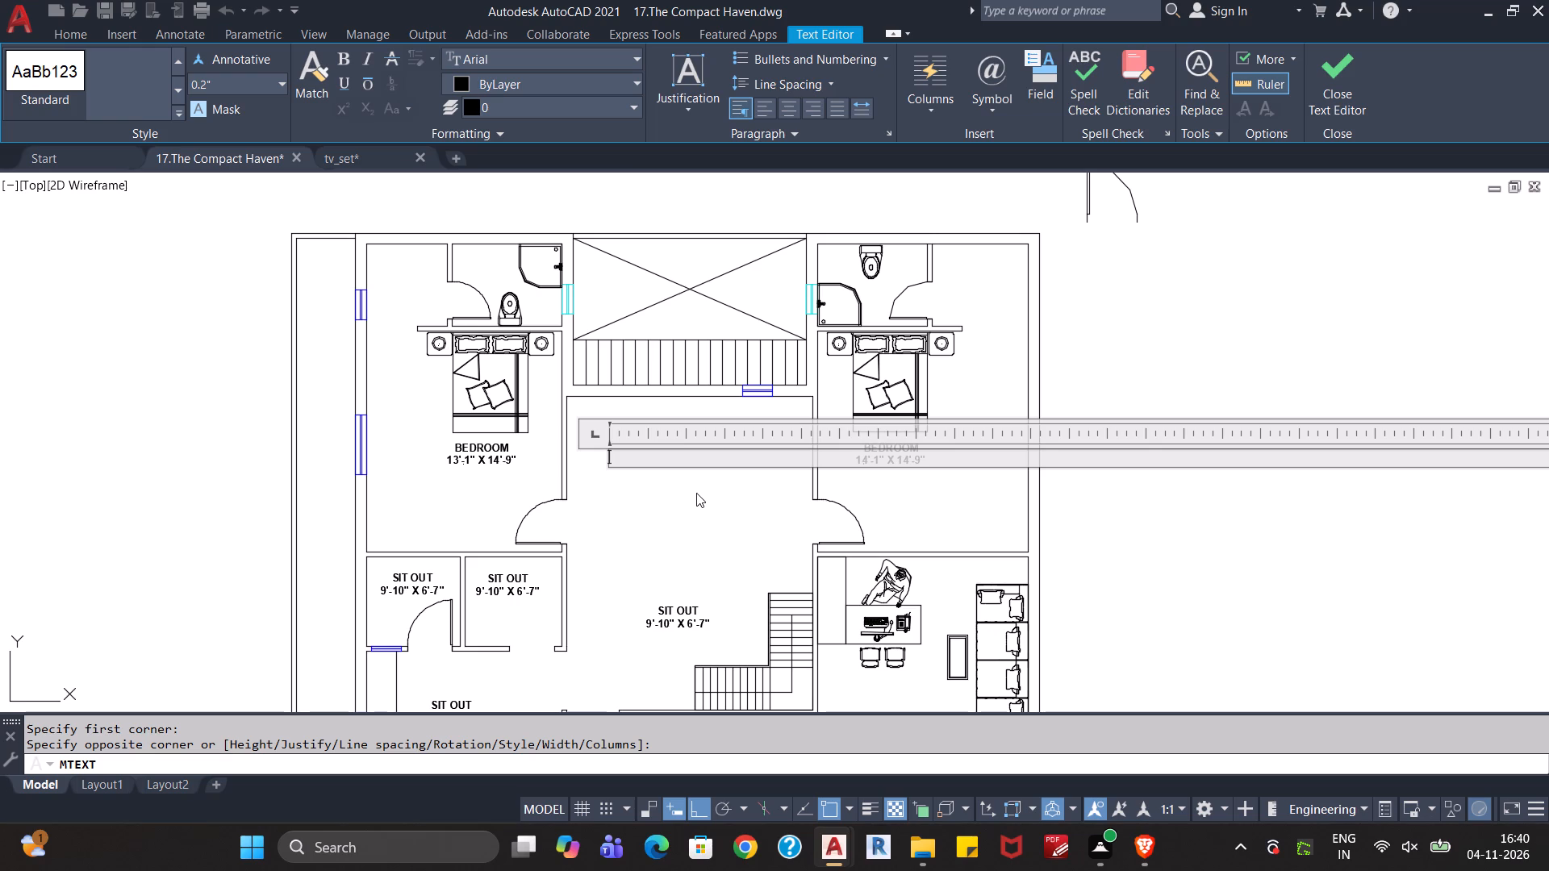
{"action": "left_click_drag", "start_coordinate": [236, 85], "coordinate": [203, 85]}
{"action": "left_click_drag", "start_coordinate": [203, 85], "coordinate": [199, 85]}
{"action": "type", "text": "6\""}
{"action": "key", "text": "Return"}
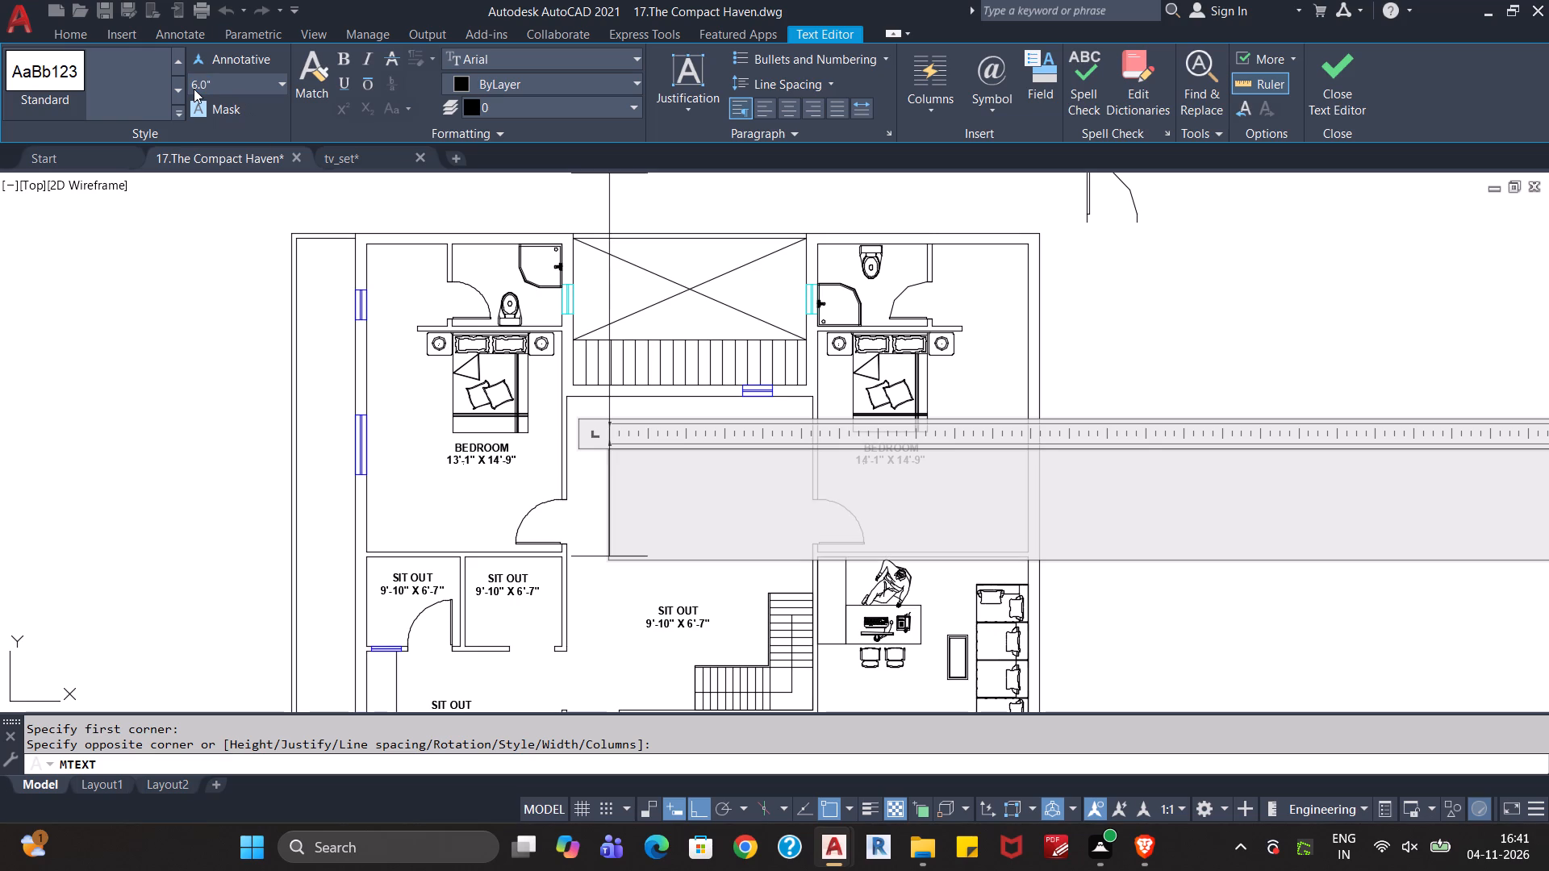
{"action": "left_click", "coordinate": [788, 110]}
Enter BATHROOM as the first line of the new text.
{"action": "type", "text": "BATH"}
{"action": "key", "text": "Return"}
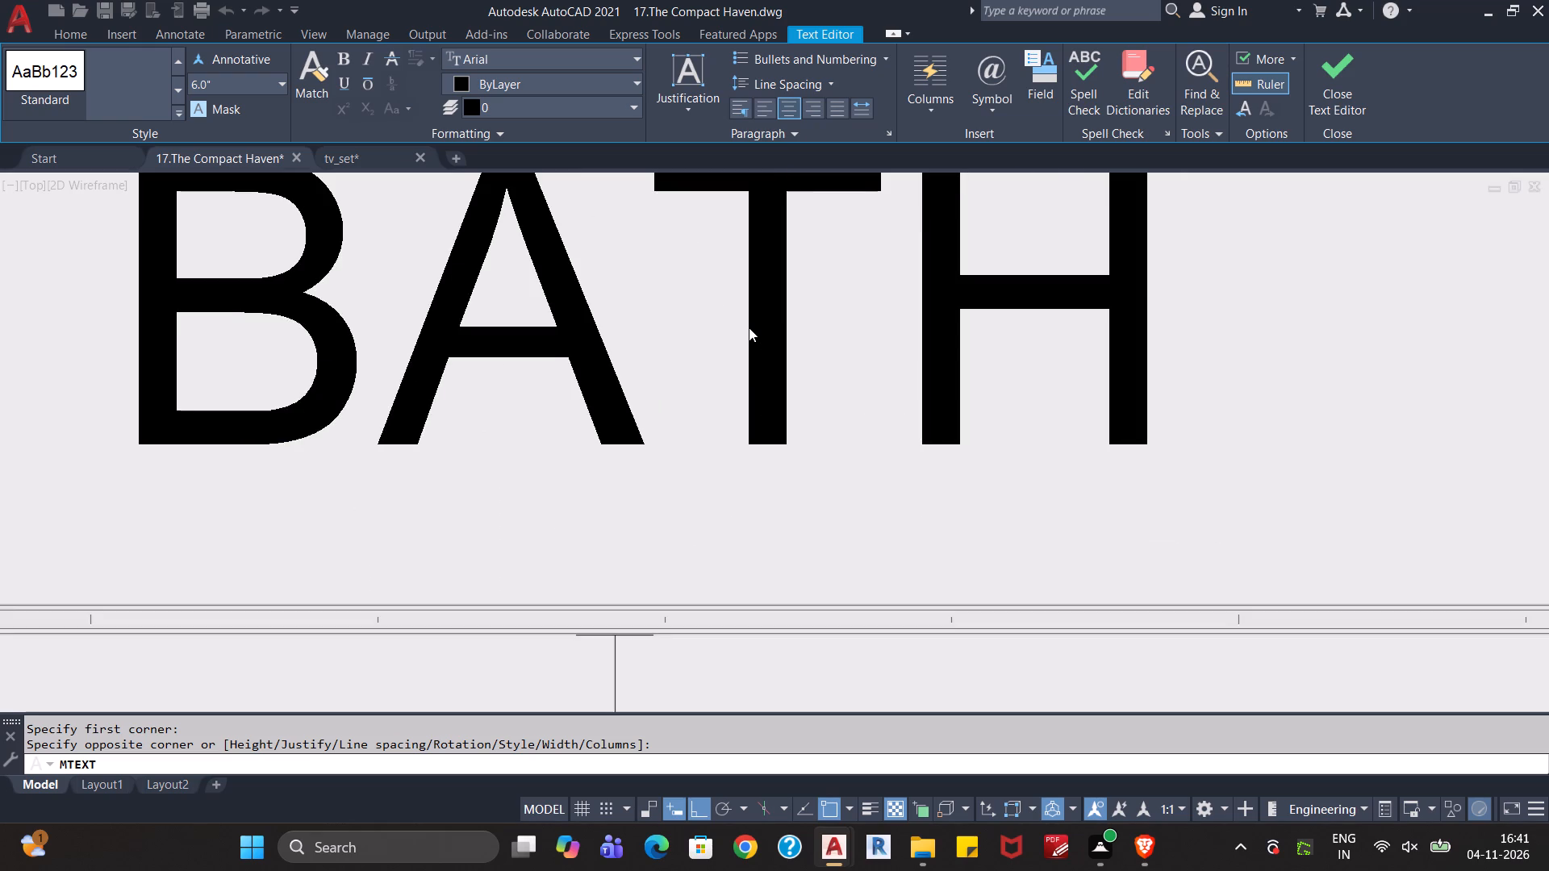
{"action": "key", "text": "BackSpace"}
{"action": "key", "text": "BackSpace"}
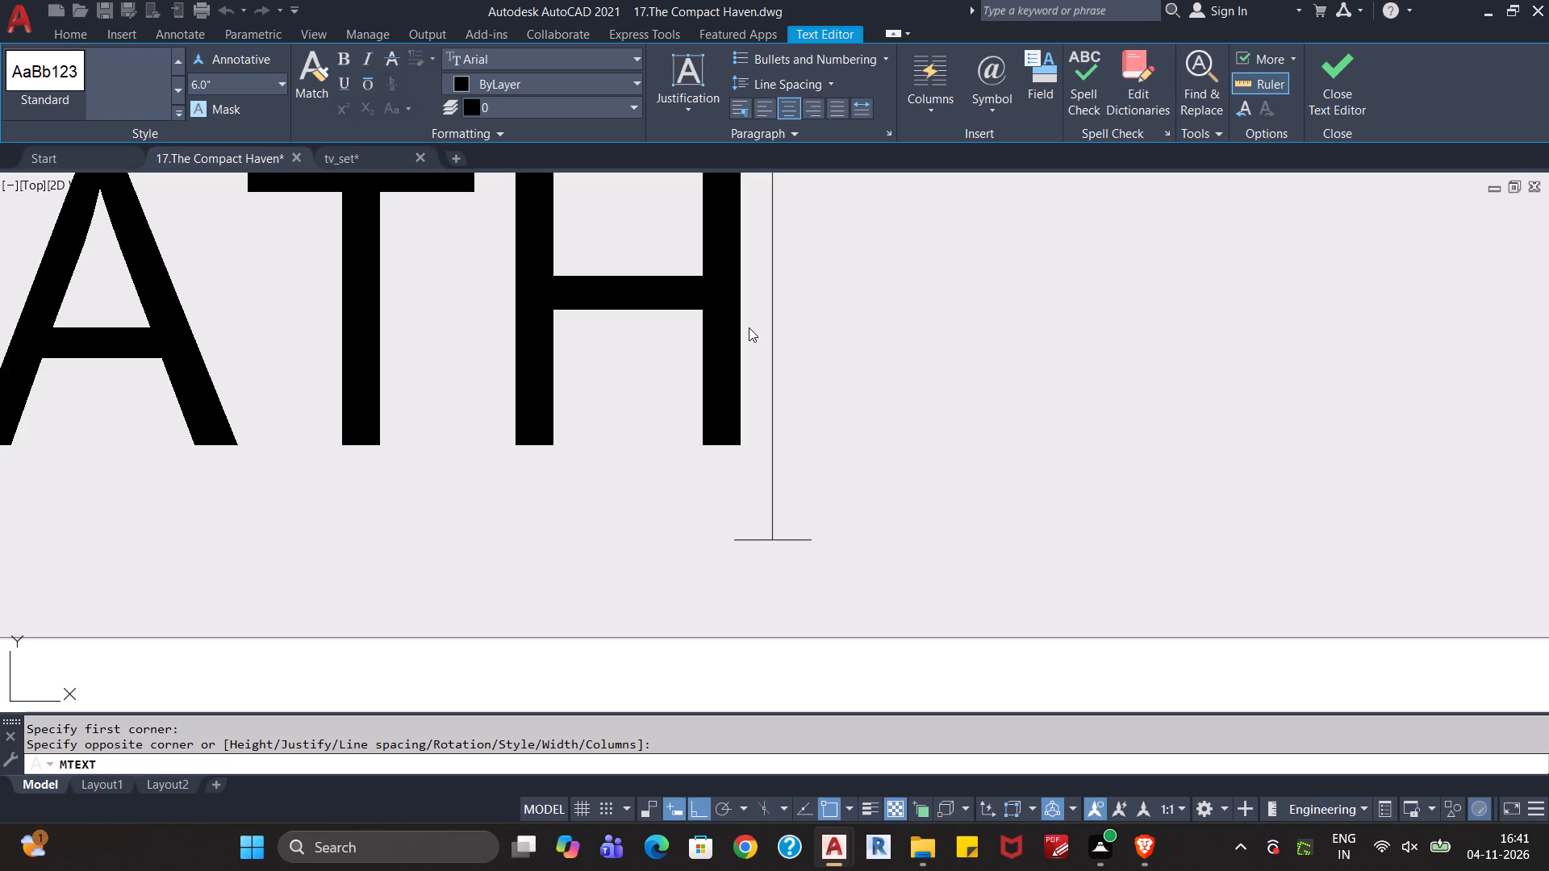
{"action": "type", "text": "ROOM"}
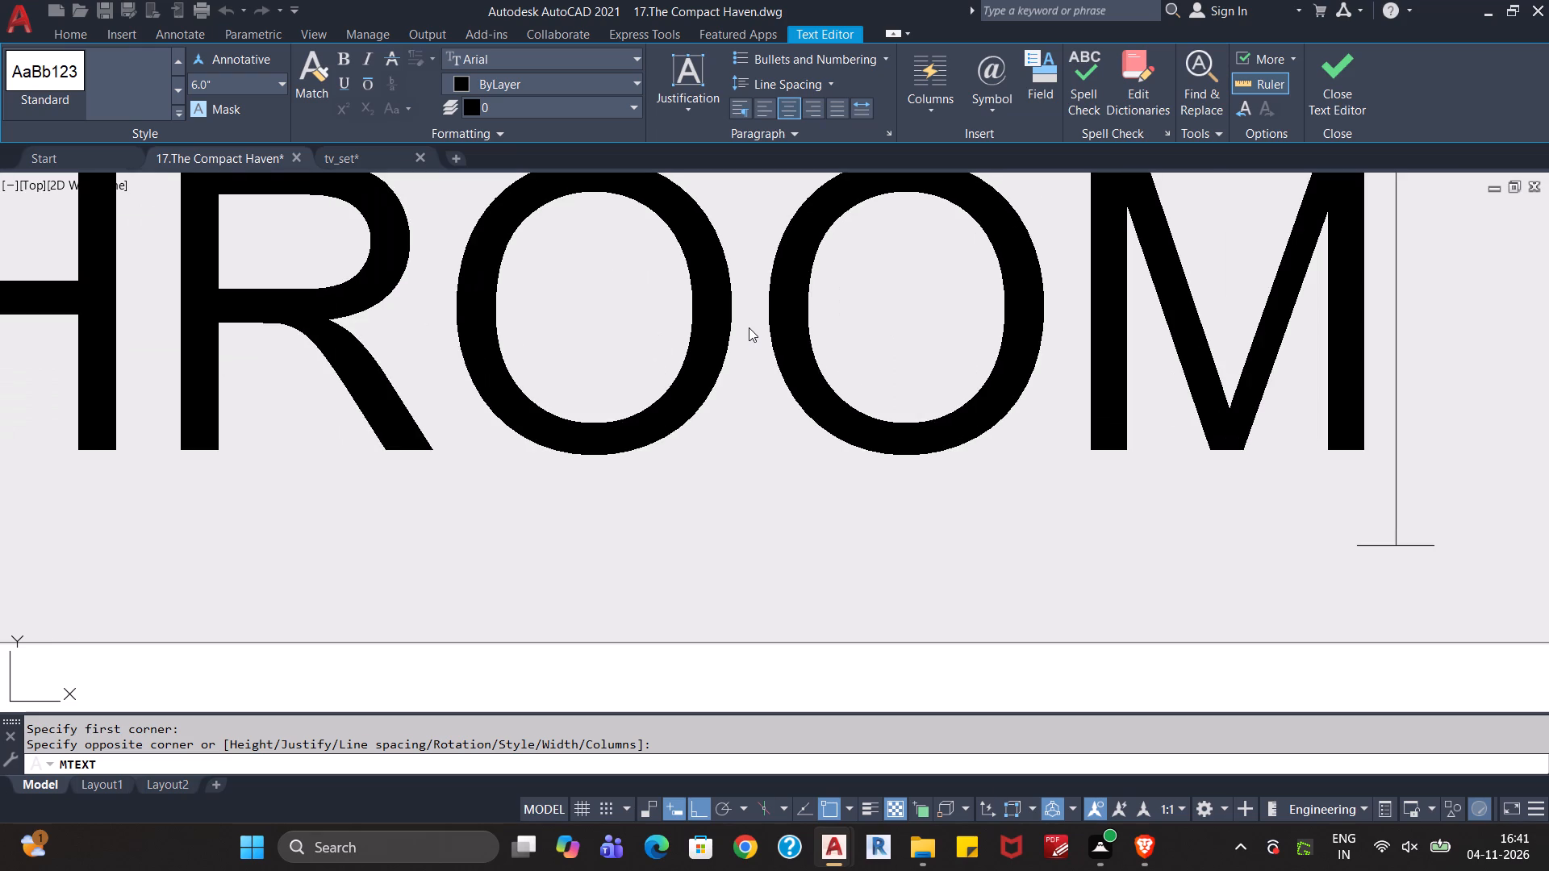
Add the dimensions 7'-4" X 5'-0" as the second line and finish the text.
{"action": "key", "text": "Return"}
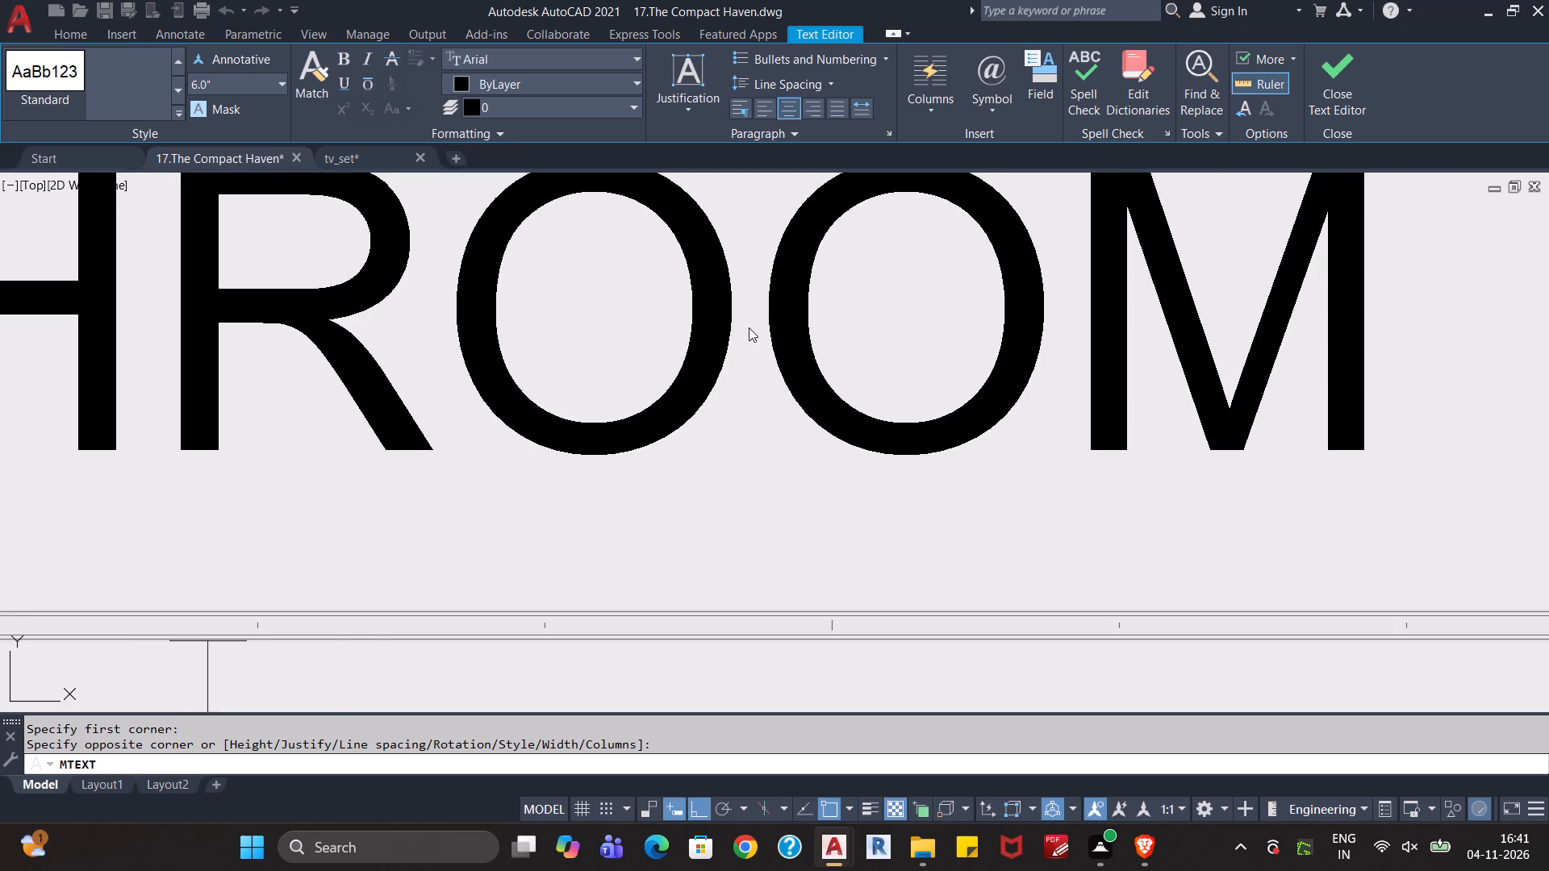
{"action": "key", "text": "5"}
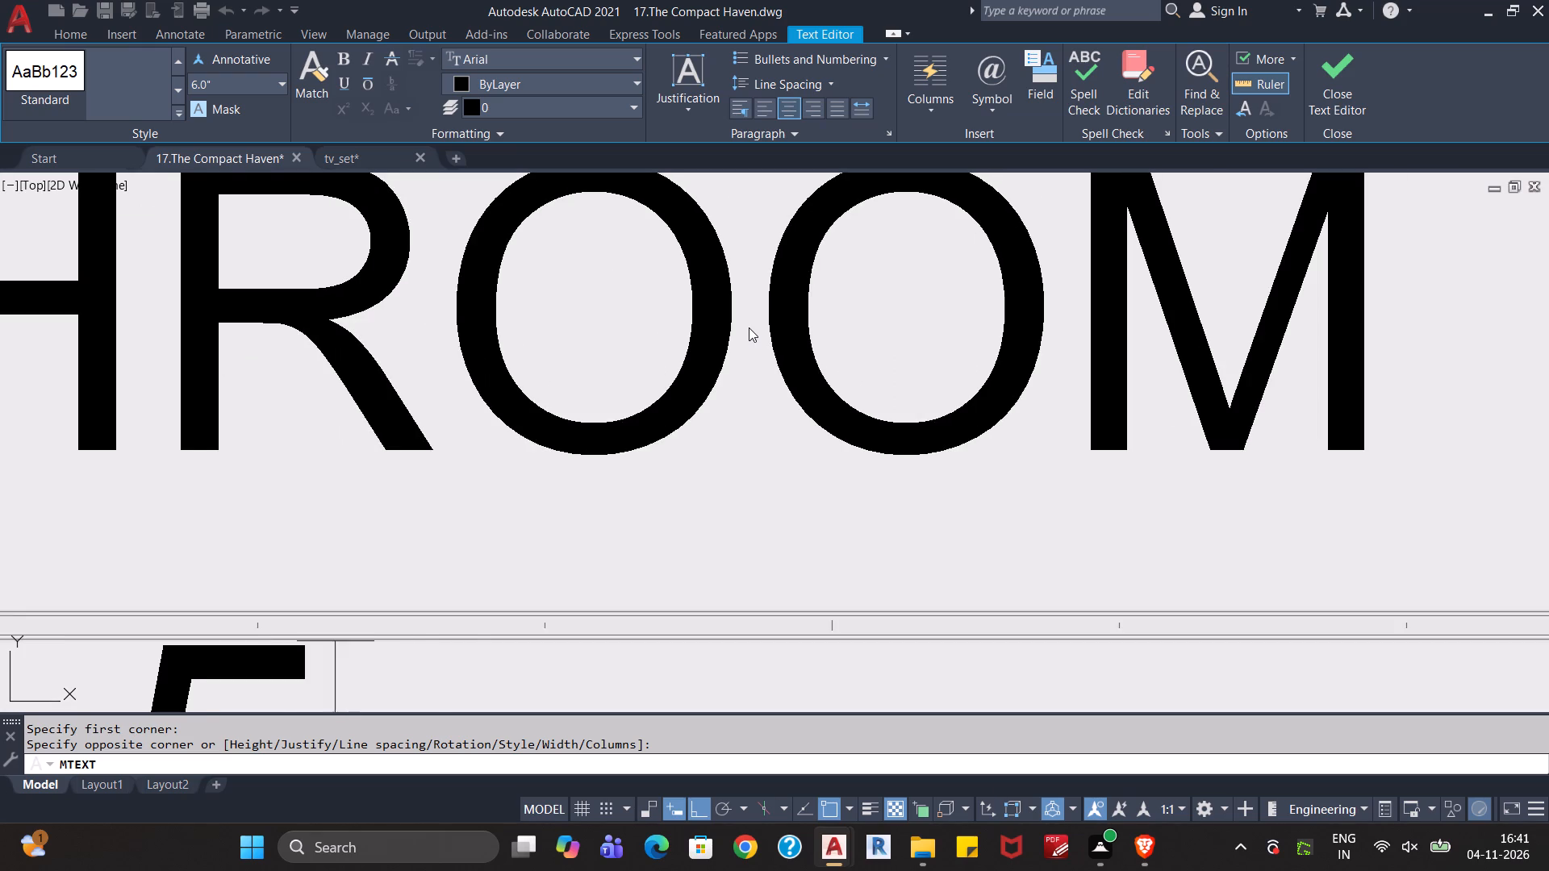
{"action": "type", "text": "'-0"}
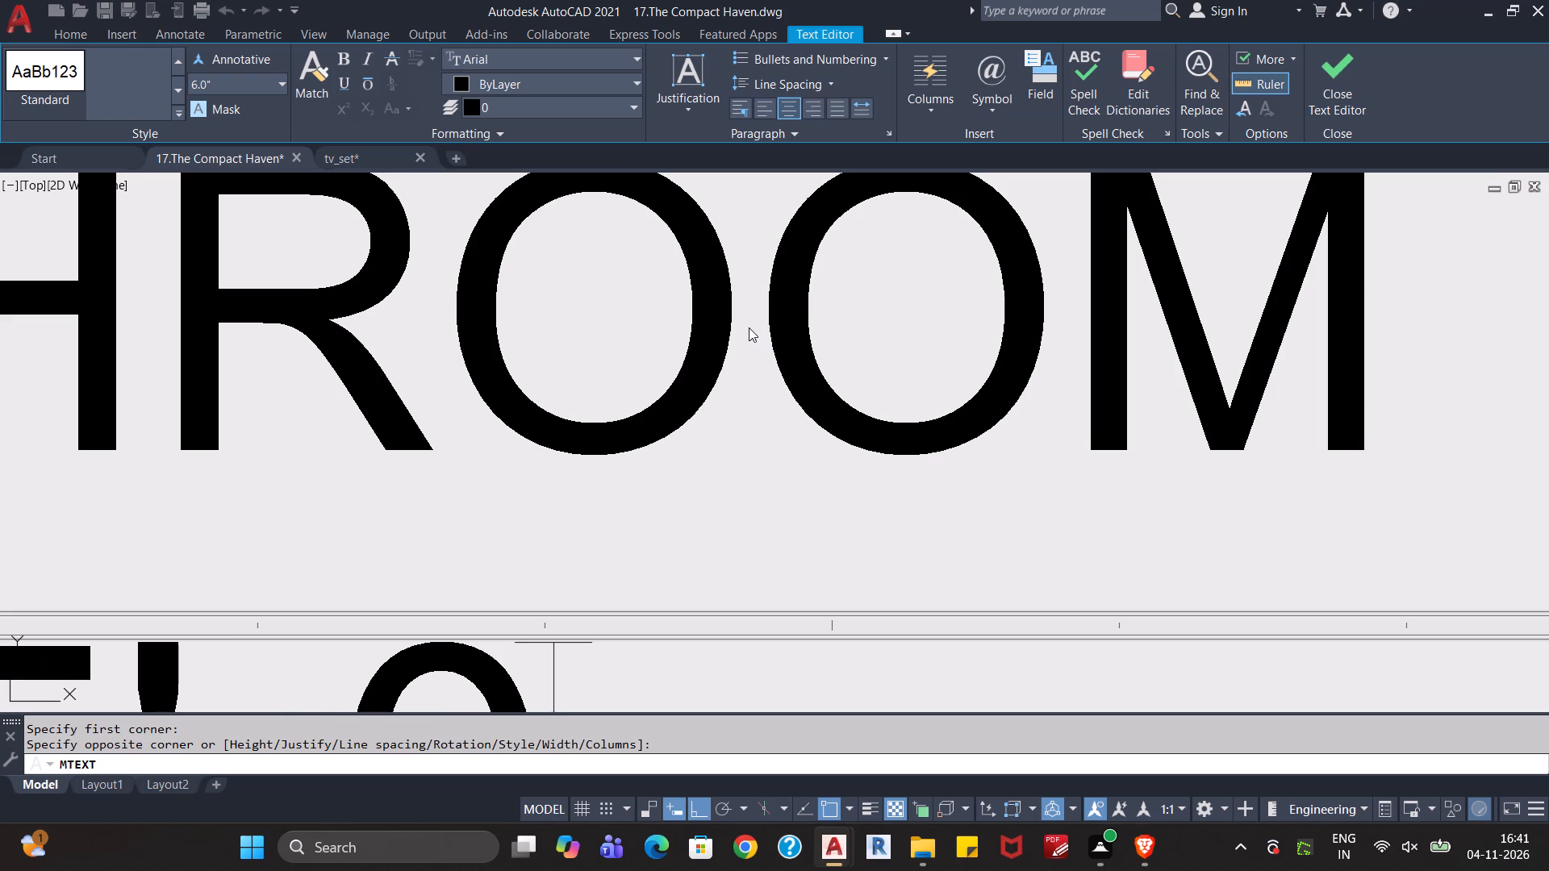
{"action": "key", "text": "BackSpace"}
{"action": "key", "text": "BackSpace"}
{"action": "key", "text": "BackSpace"}
{"action": "key", "text": "BackSpace"}
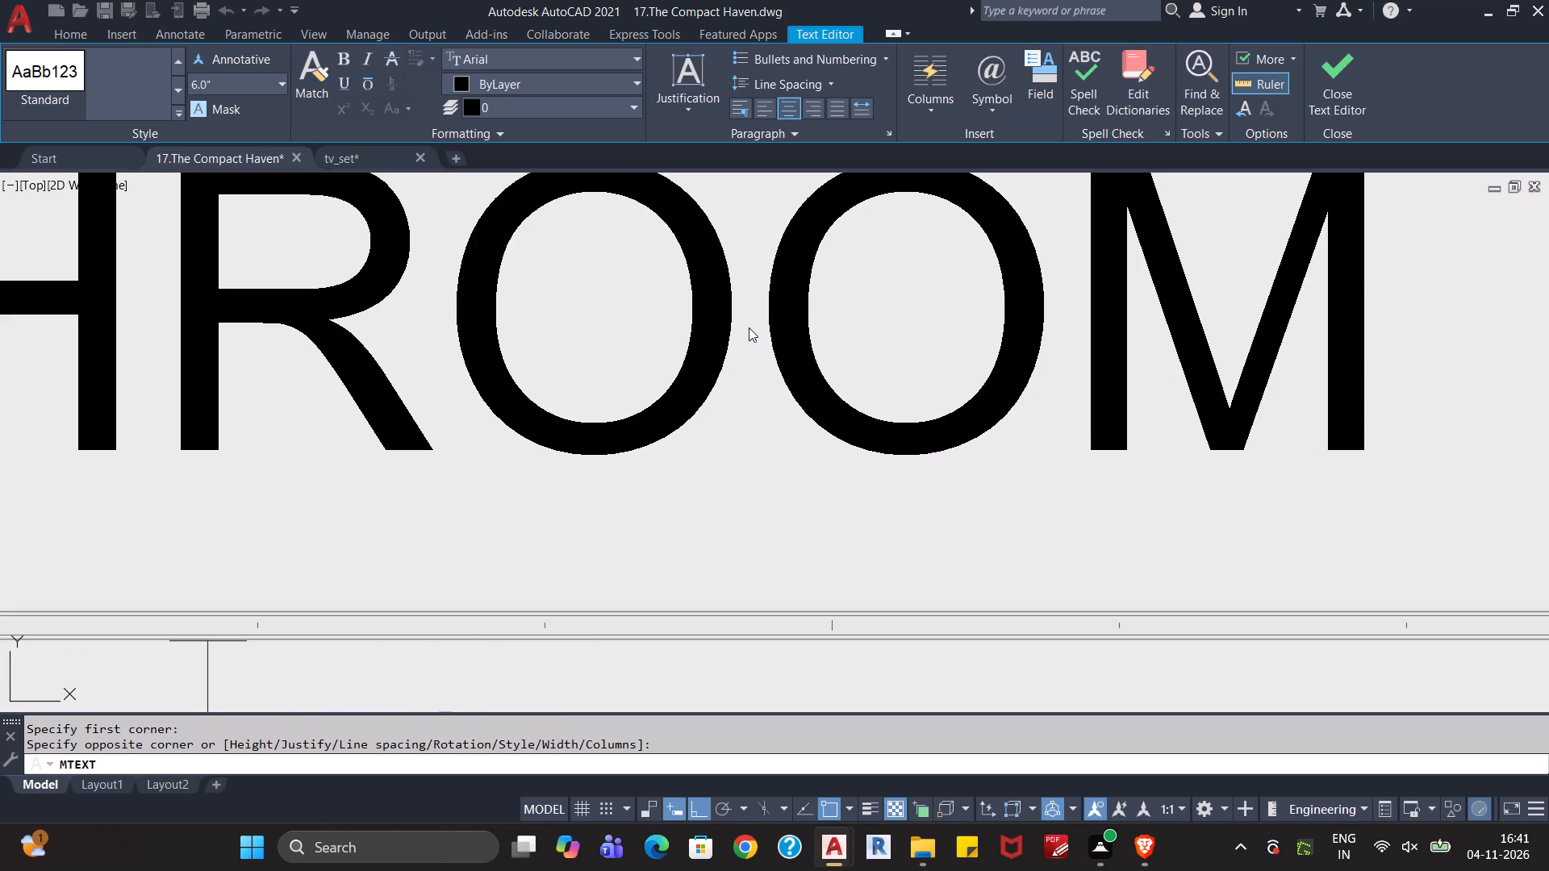
{"action": "key", "text": "7"}
{"action": "type", "text": "'-"}
{"action": "type", "text": "4\""}
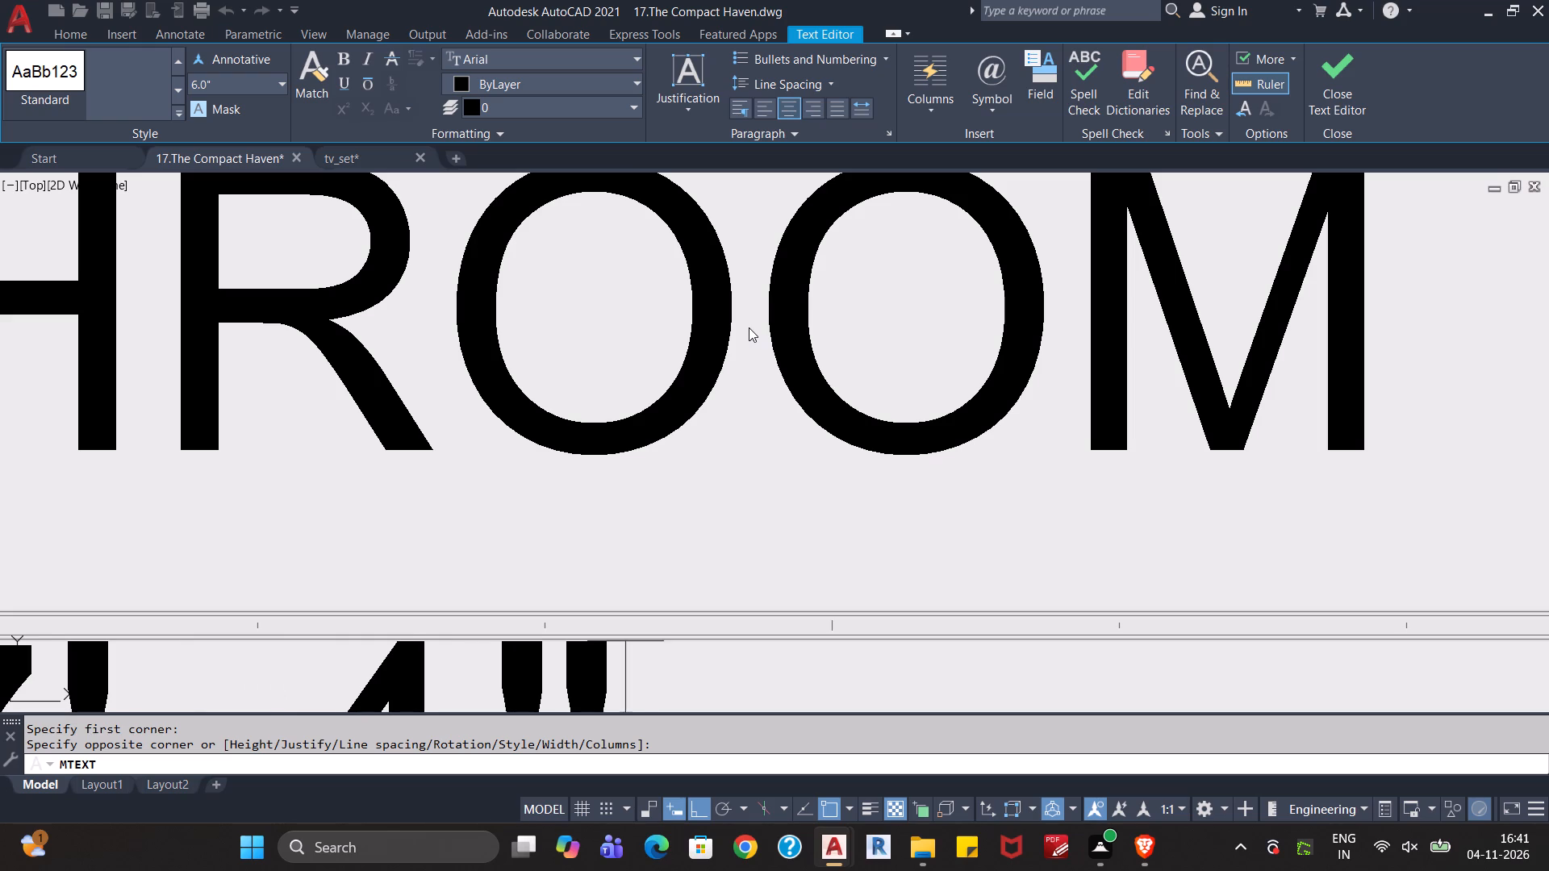
{"action": "key", "text": "space"}
{"action": "type", "text": "X"}
{"action": "key", "text": "space"}
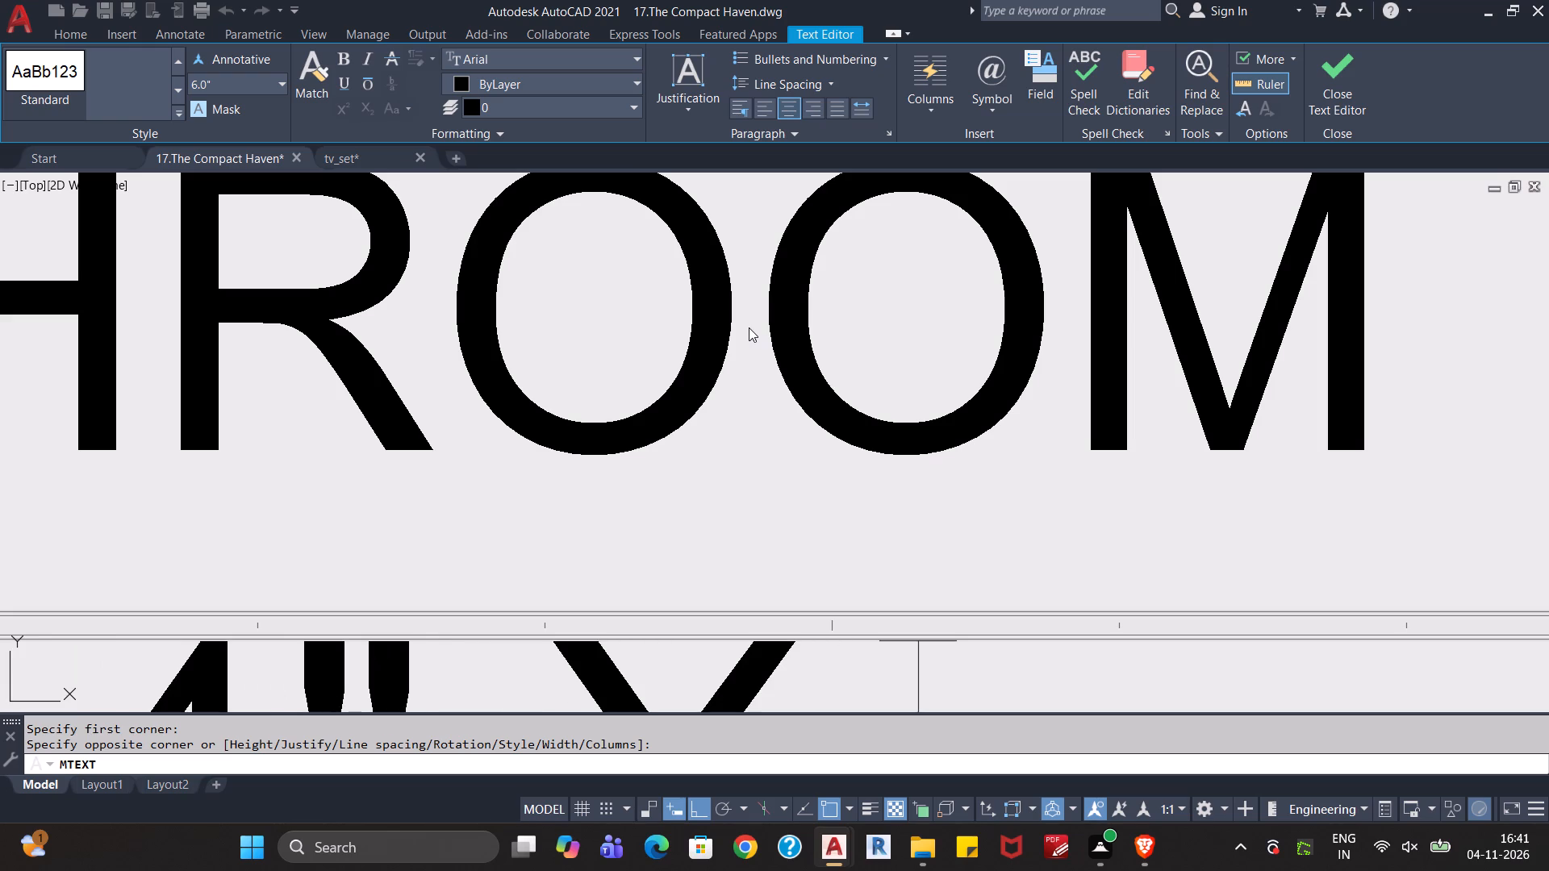
{"action": "key", "text": "5"}
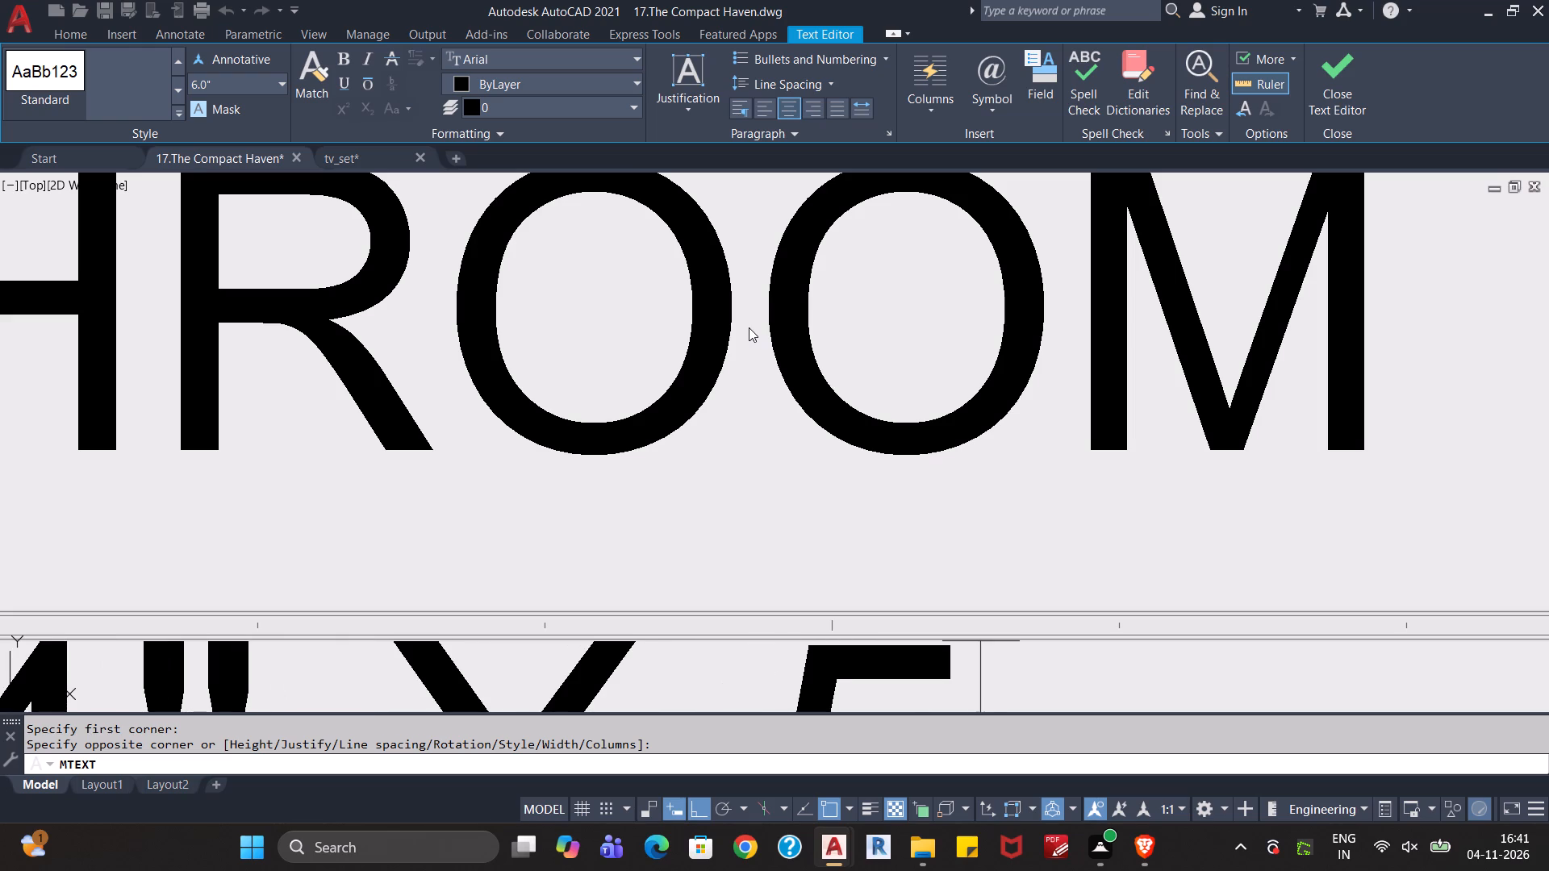
{"action": "key", "text": "apostrophe"}
{"action": "type", "text": "-0"}
{"action": "key", "text": "shift+quotedbl"}
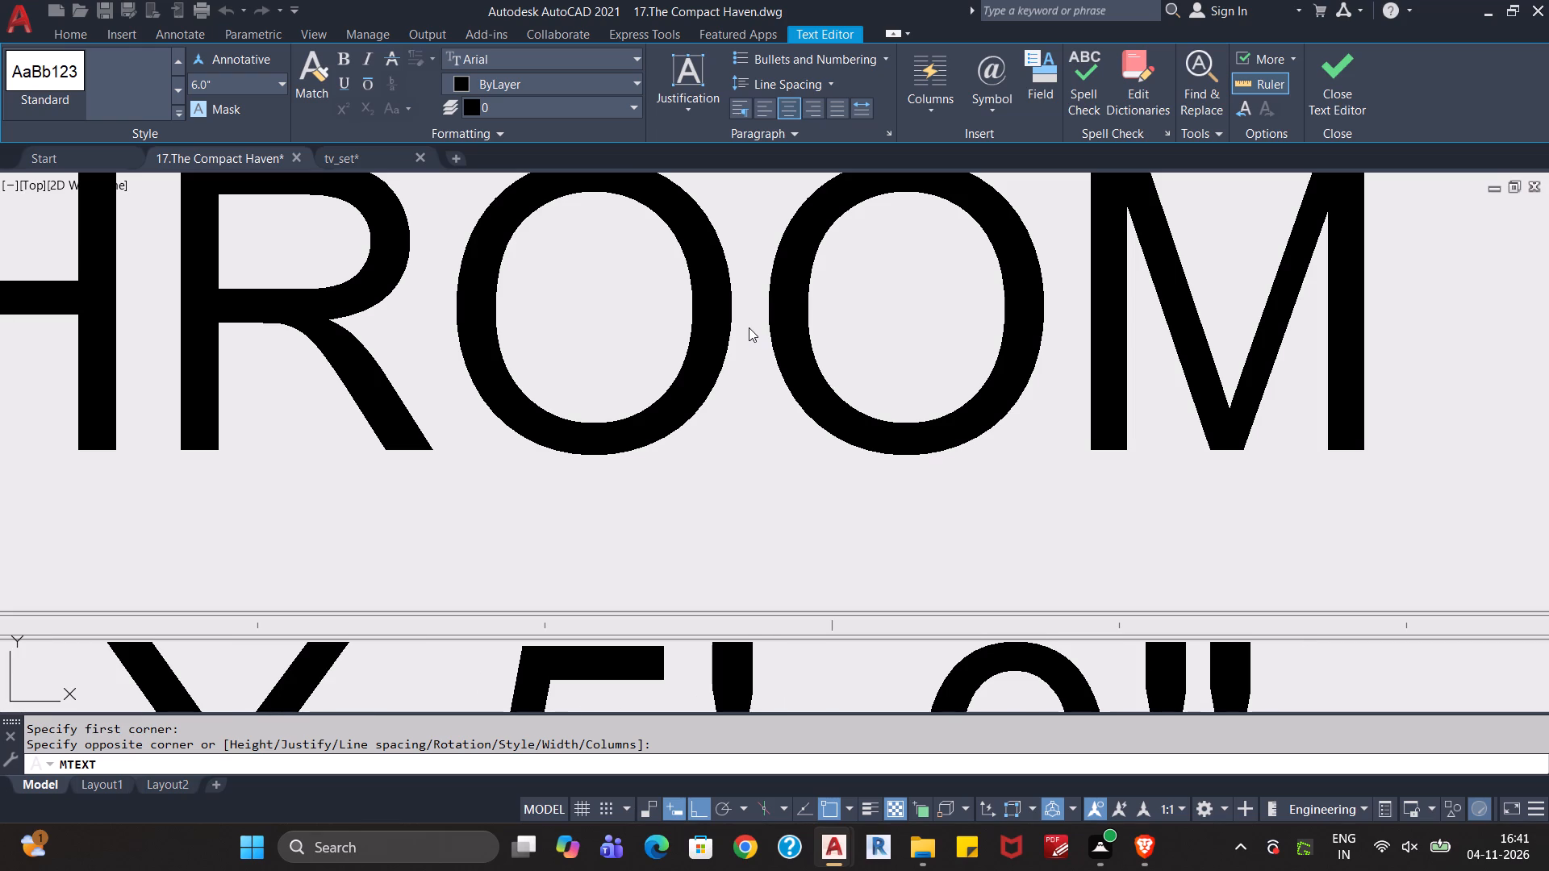
{"action": "scroll", "coordinate": [749, 345], "scroll_direction": "down", "scroll_amount": 3}
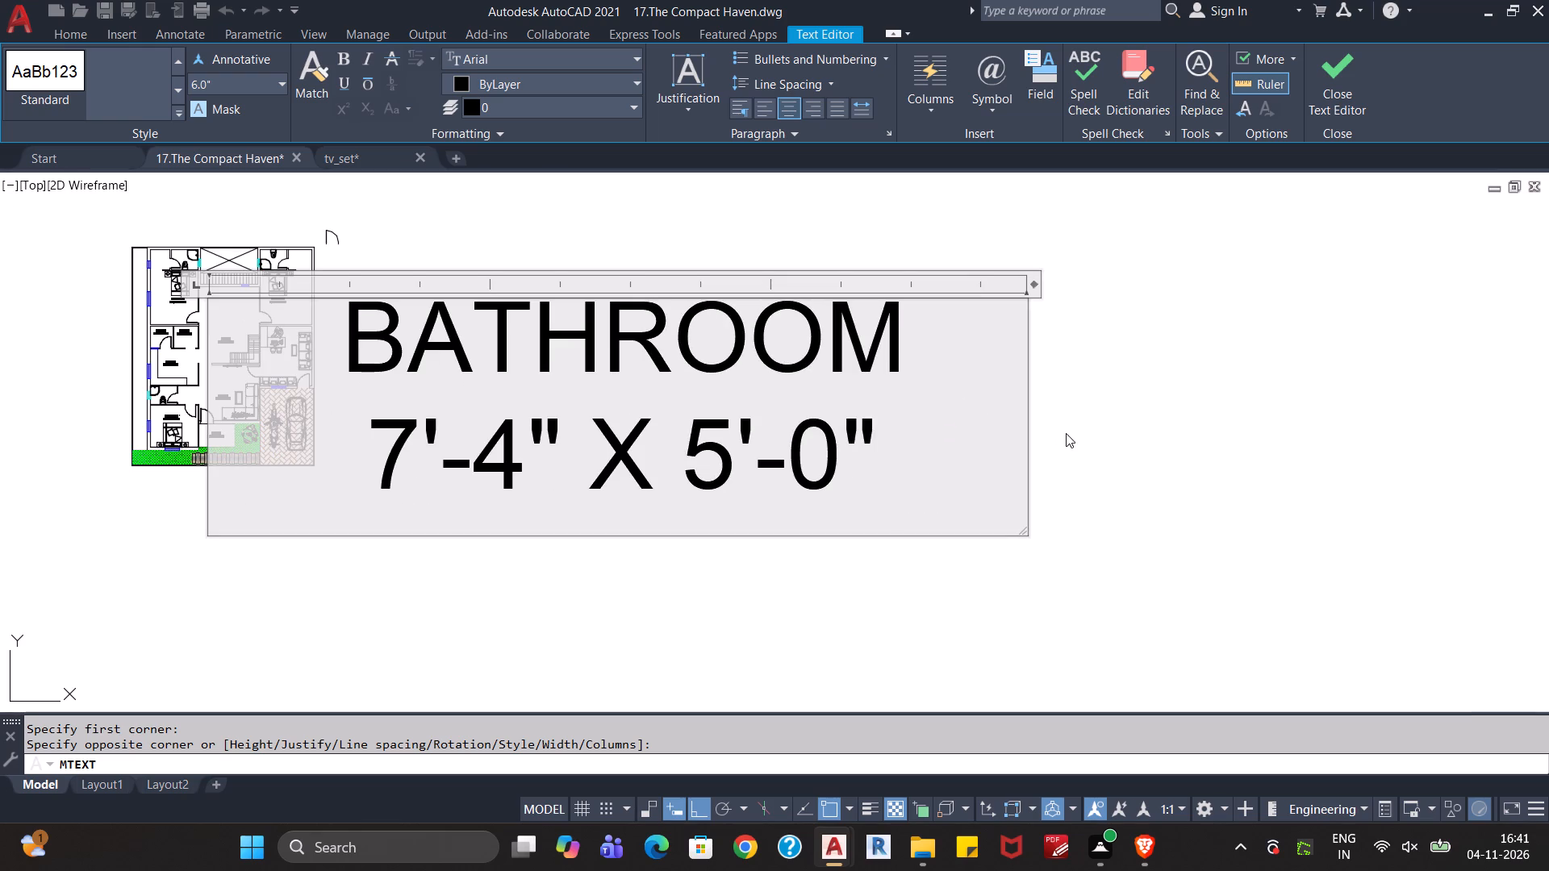
{"action": "left_click", "coordinate": [1081, 431]}
Set the text height of the whole BATHROOM label to 5", after trying 4", and finish editing.
{"action": "middle_click_drag", "start_coordinate": [495, 422], "coordinate": [763, 493]}
{"action": "scroll", "coordinate": [599, 431], "scroll_direction": "up", "scroll_amount": 3}
{"action": "middle_click_drag", "start_coordinate": [246, 298], "coordinate": [552, 462]}
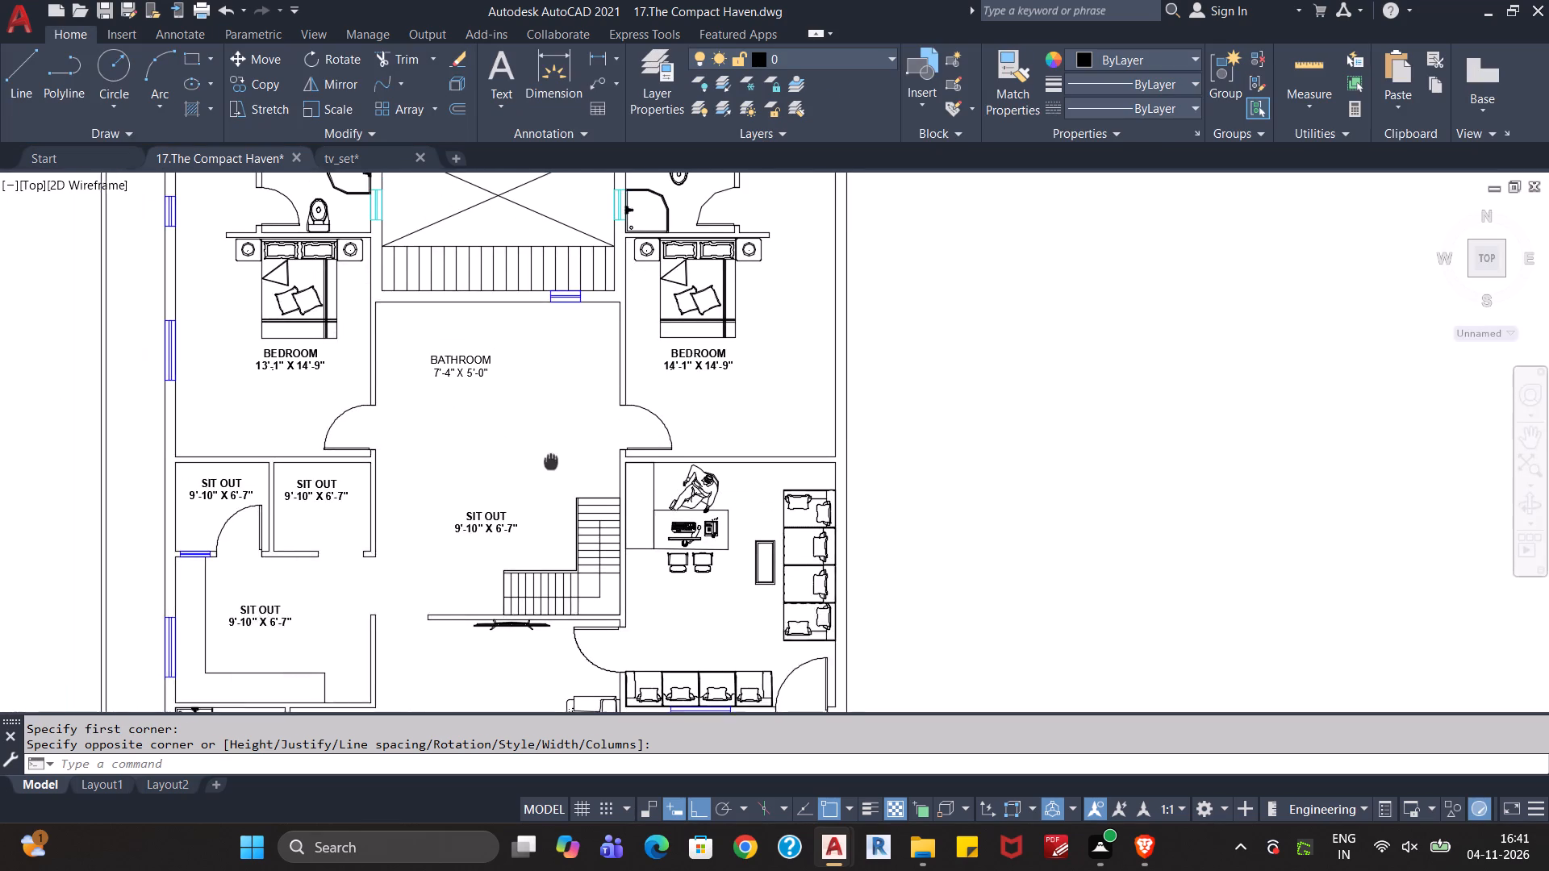
{"action": "middle_click_drag", "start_coordinate": [552, 462], "coordinate": [559, 466]}
{"action": "middle_click_drag", "start_coordinate": [520, 440], "coordinate": [610, 515]}
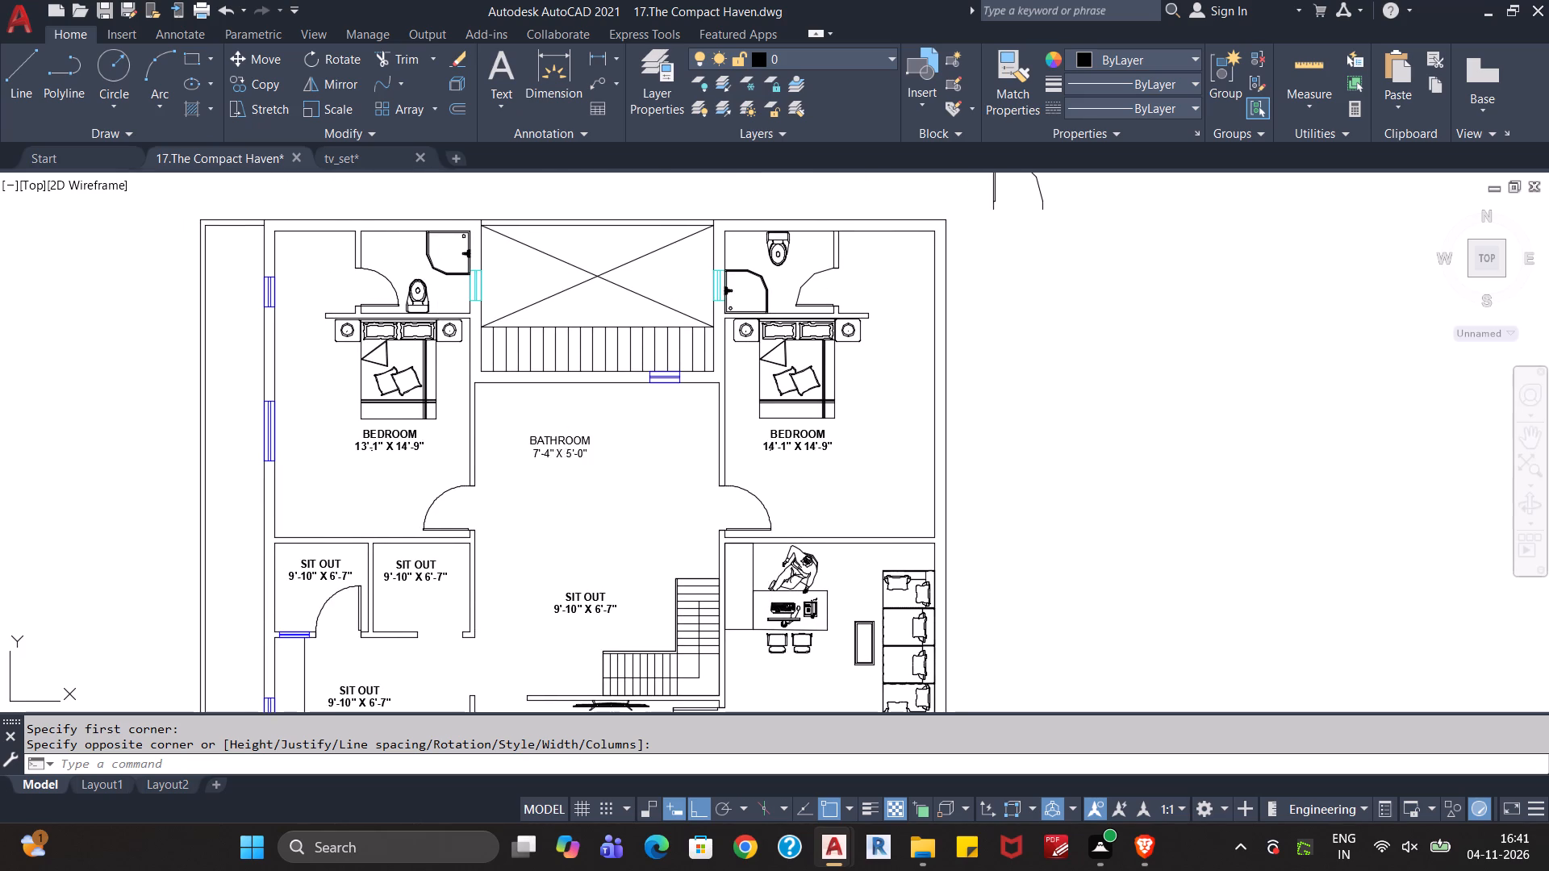
{"action": "double_click", "coordinate": [566, 444]}
{"action": "key", "text": "ctrl+a"}
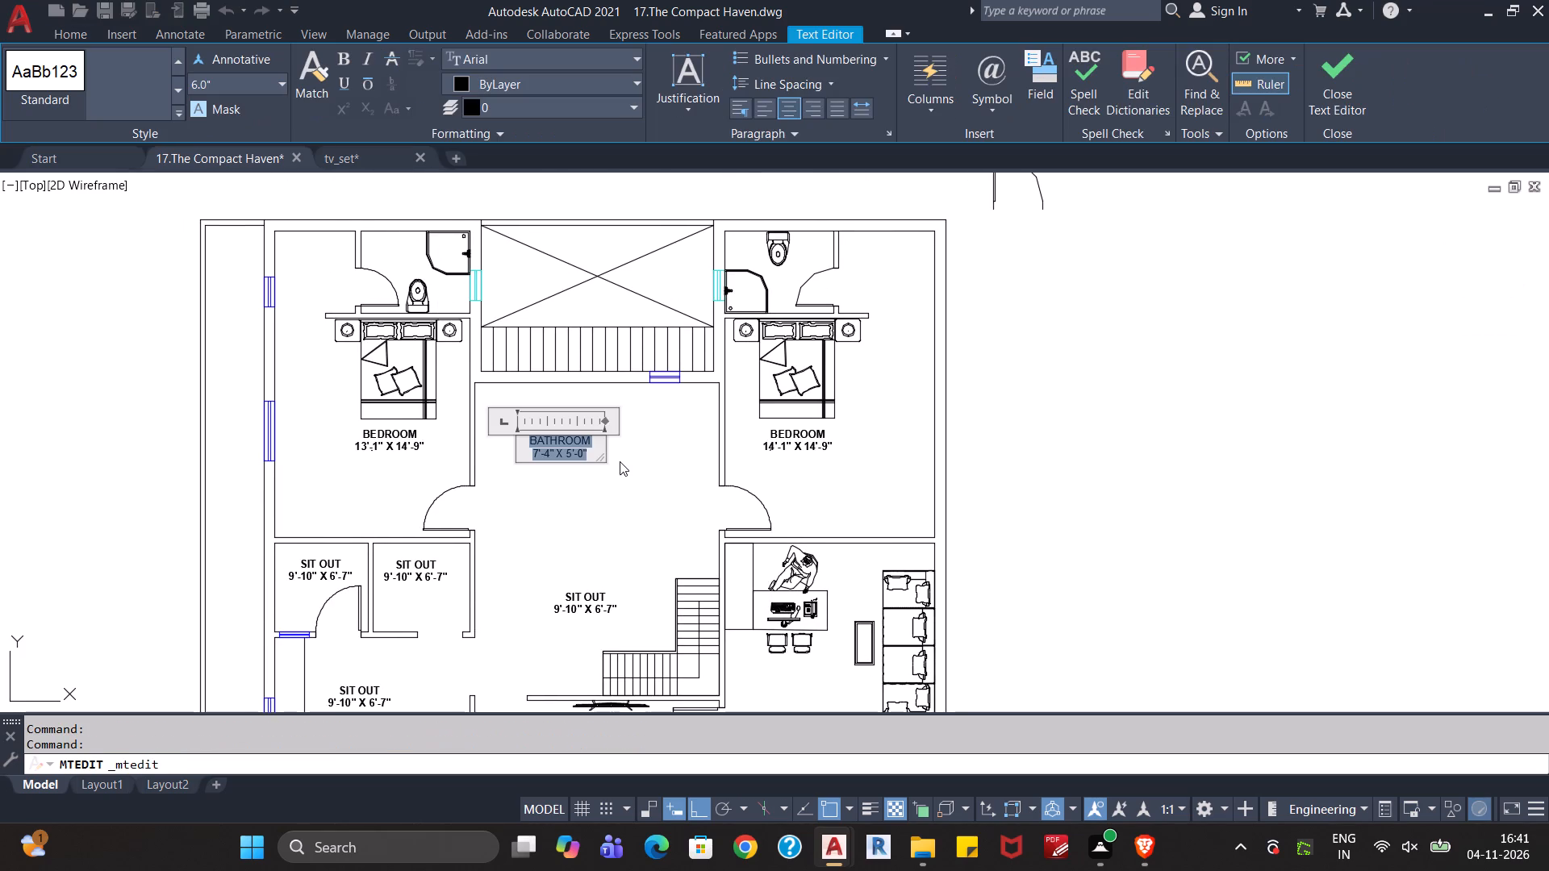
{"action": "left_click", "coordinate": [248, 81]}
{"action": "type", "text": "4\""}
{"action": "key", "text": "Return"}
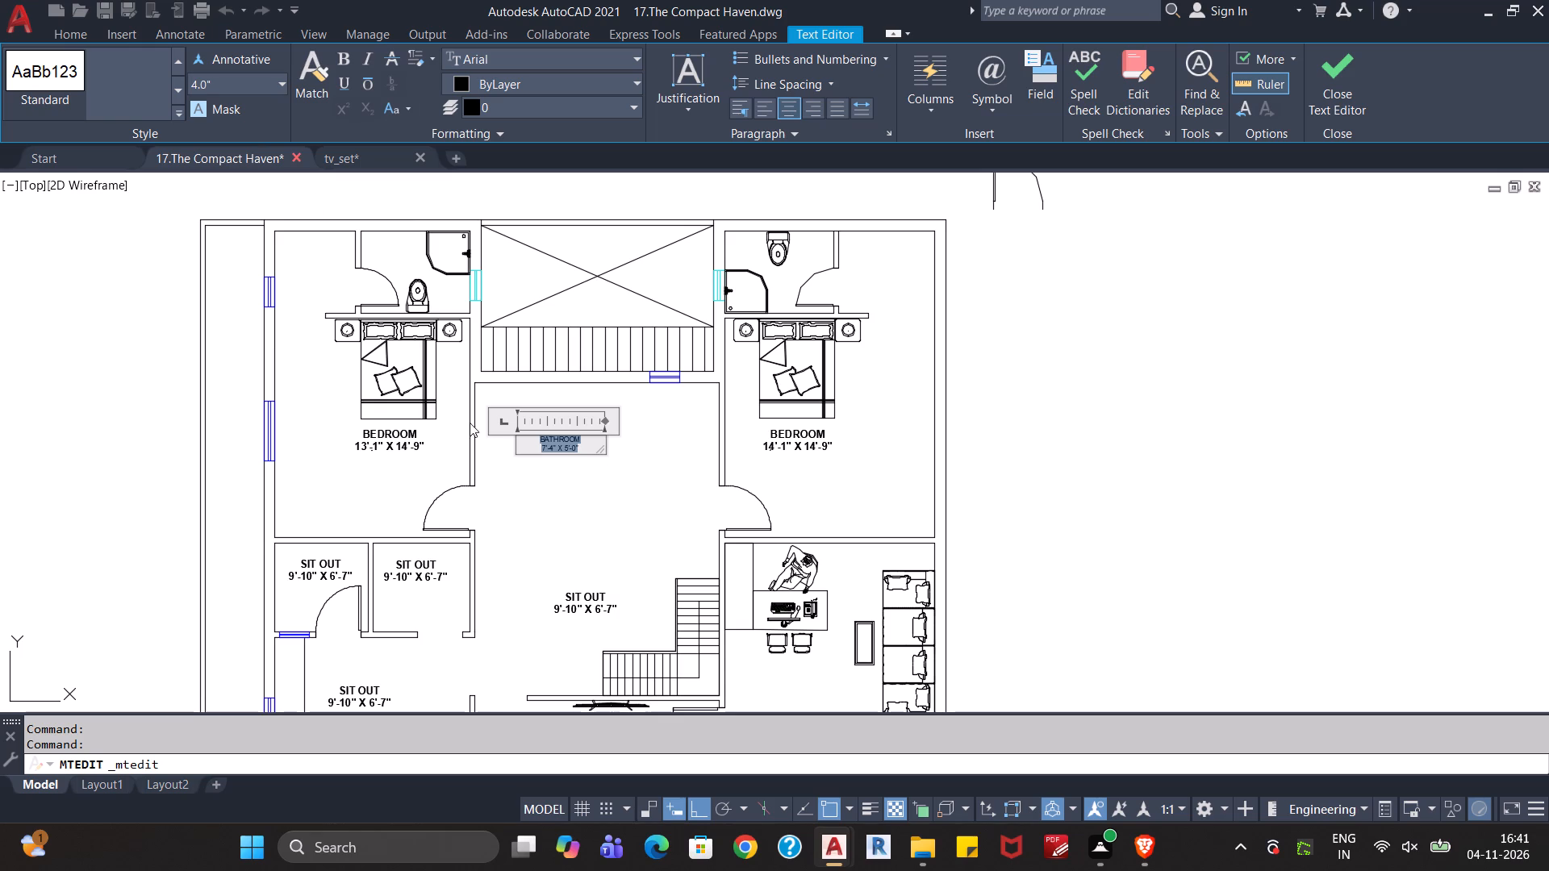
{"action": "left_click", "coordinate": [240, 85]}
{"action": "key", "text": "5"}
{"action": "key", "text": "shift+quotedbl"}
{"action": "key", "text": "Return"}
{"action": "left_click_drag", "start_coordinate": [384, 380], "coordinate": [486, 471]}
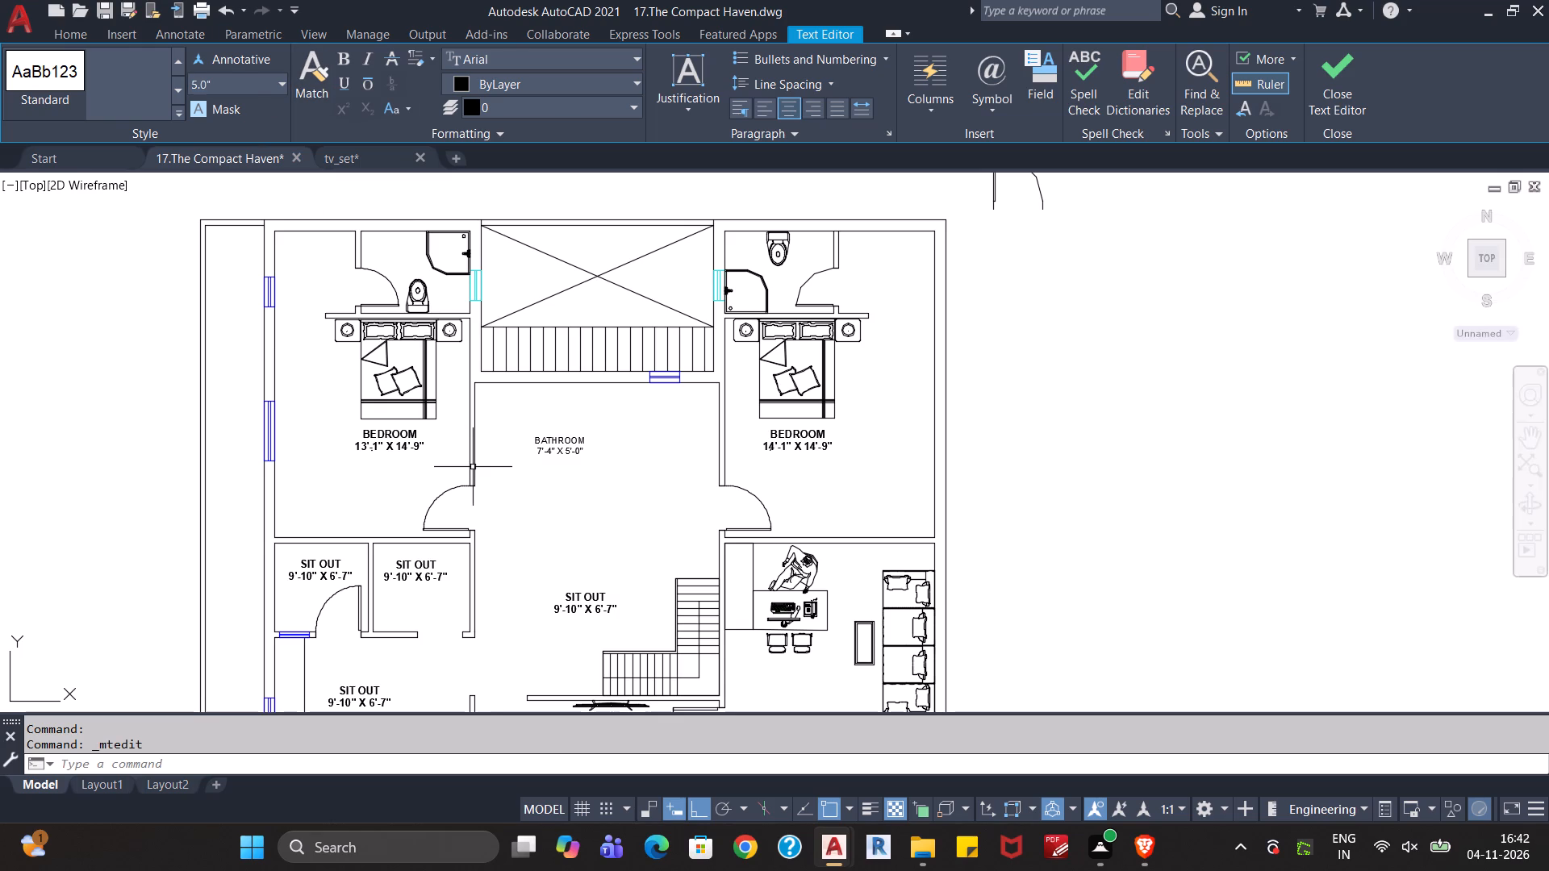
{"action": "left_click_drag", "start_coordinate": [545, 470], "coordinate": [572, 474]}
{"action": "left_click", "coordinate": [577, 431]}
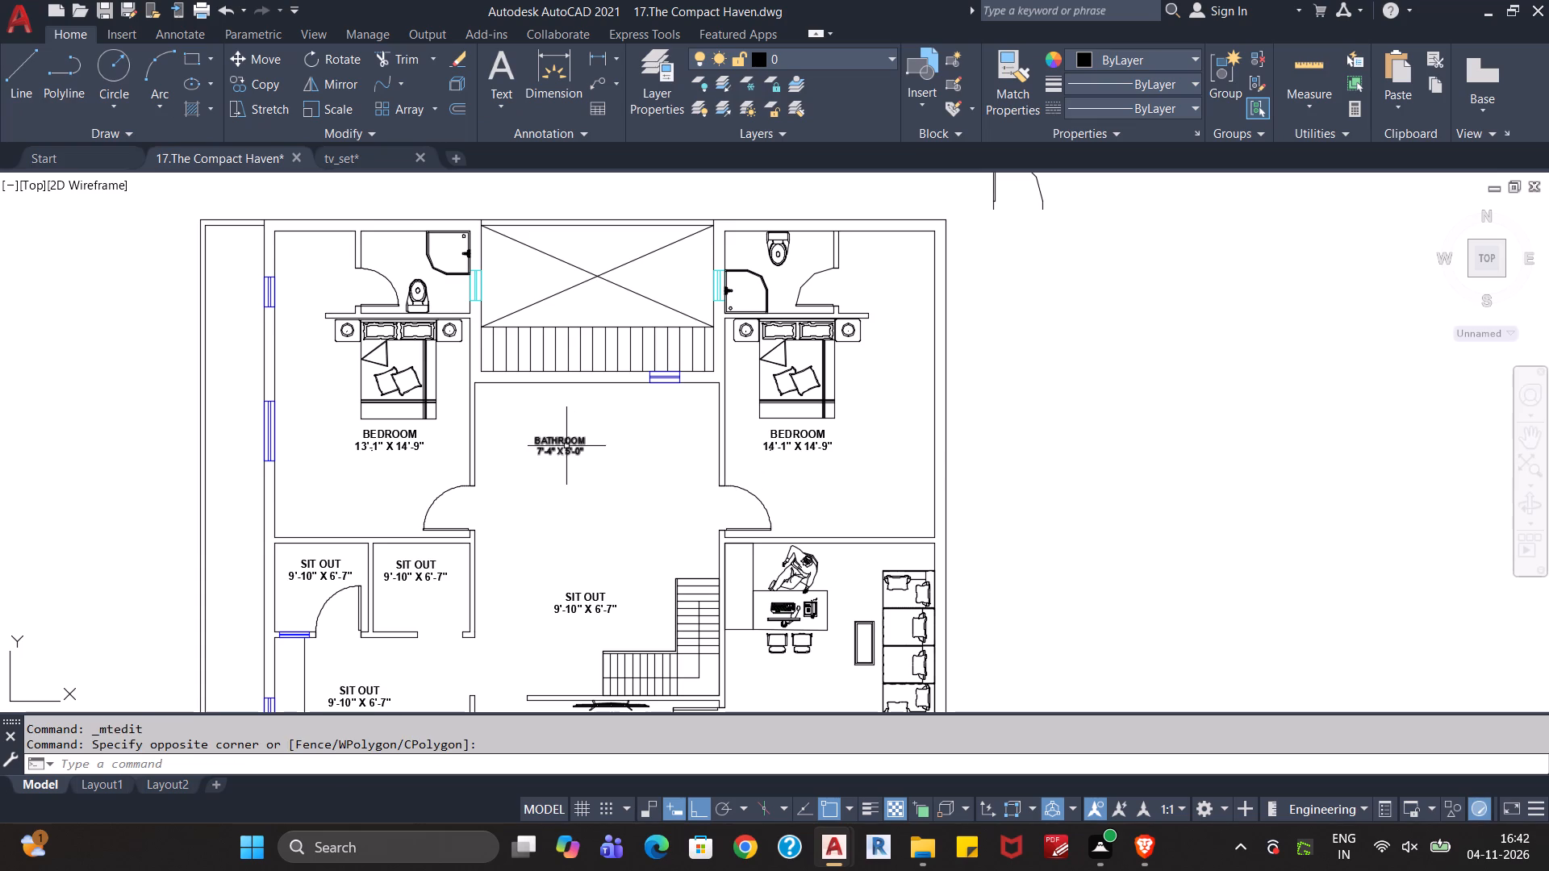
Make both lines of the BATHROOM label bold and finish editing the text.
{"action": "double_click", "coordinate": [565, 444]}
{"action": "key", "text": "ctrl+a"}
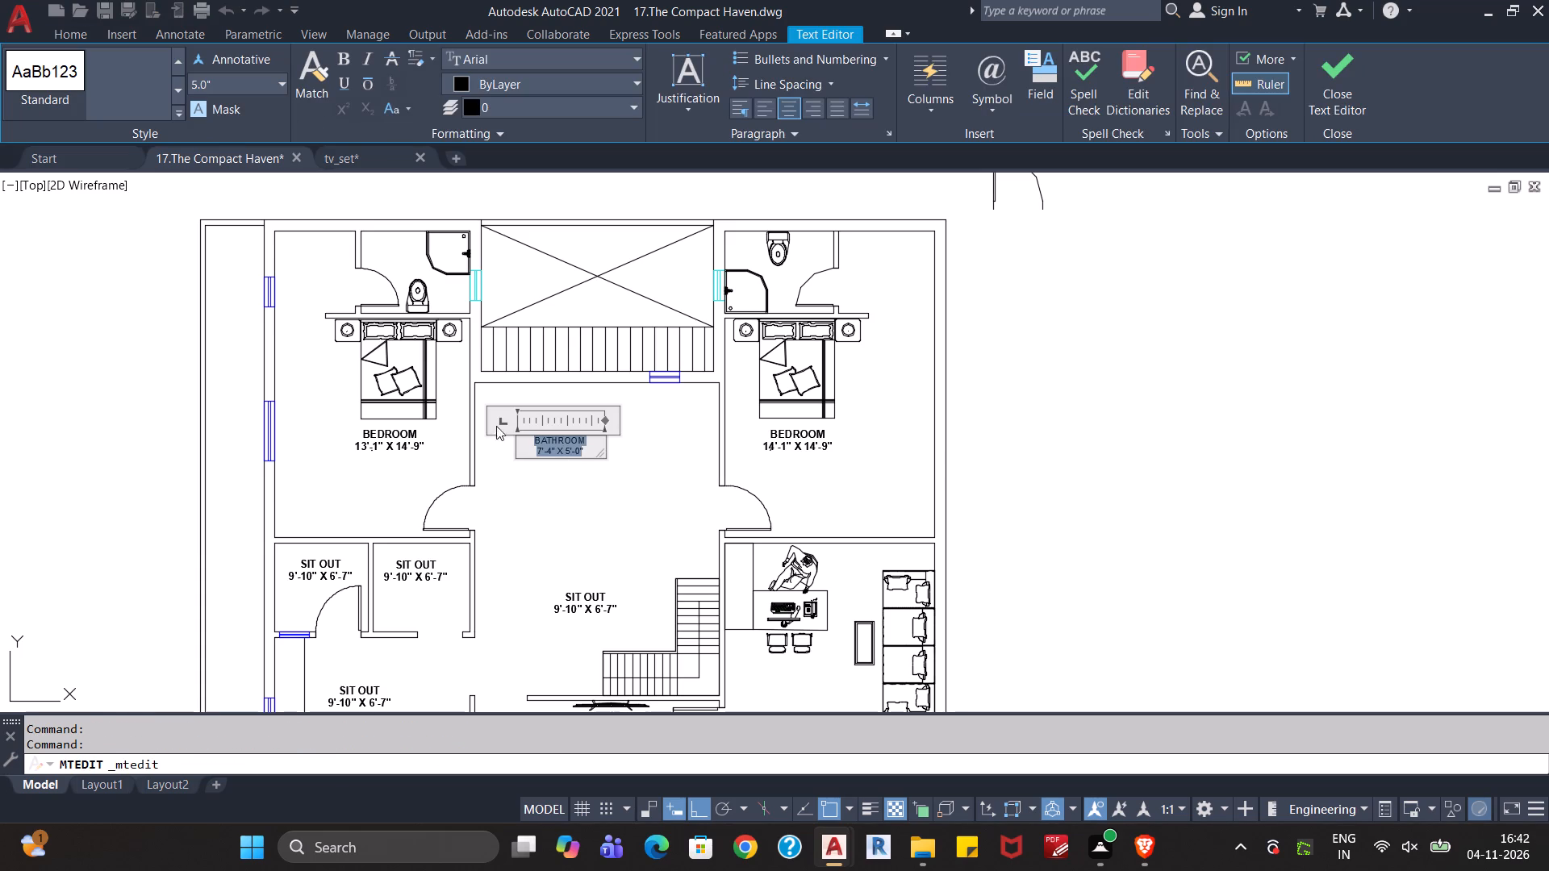
{"action": "left_click", "coordinate": [341, 59]}
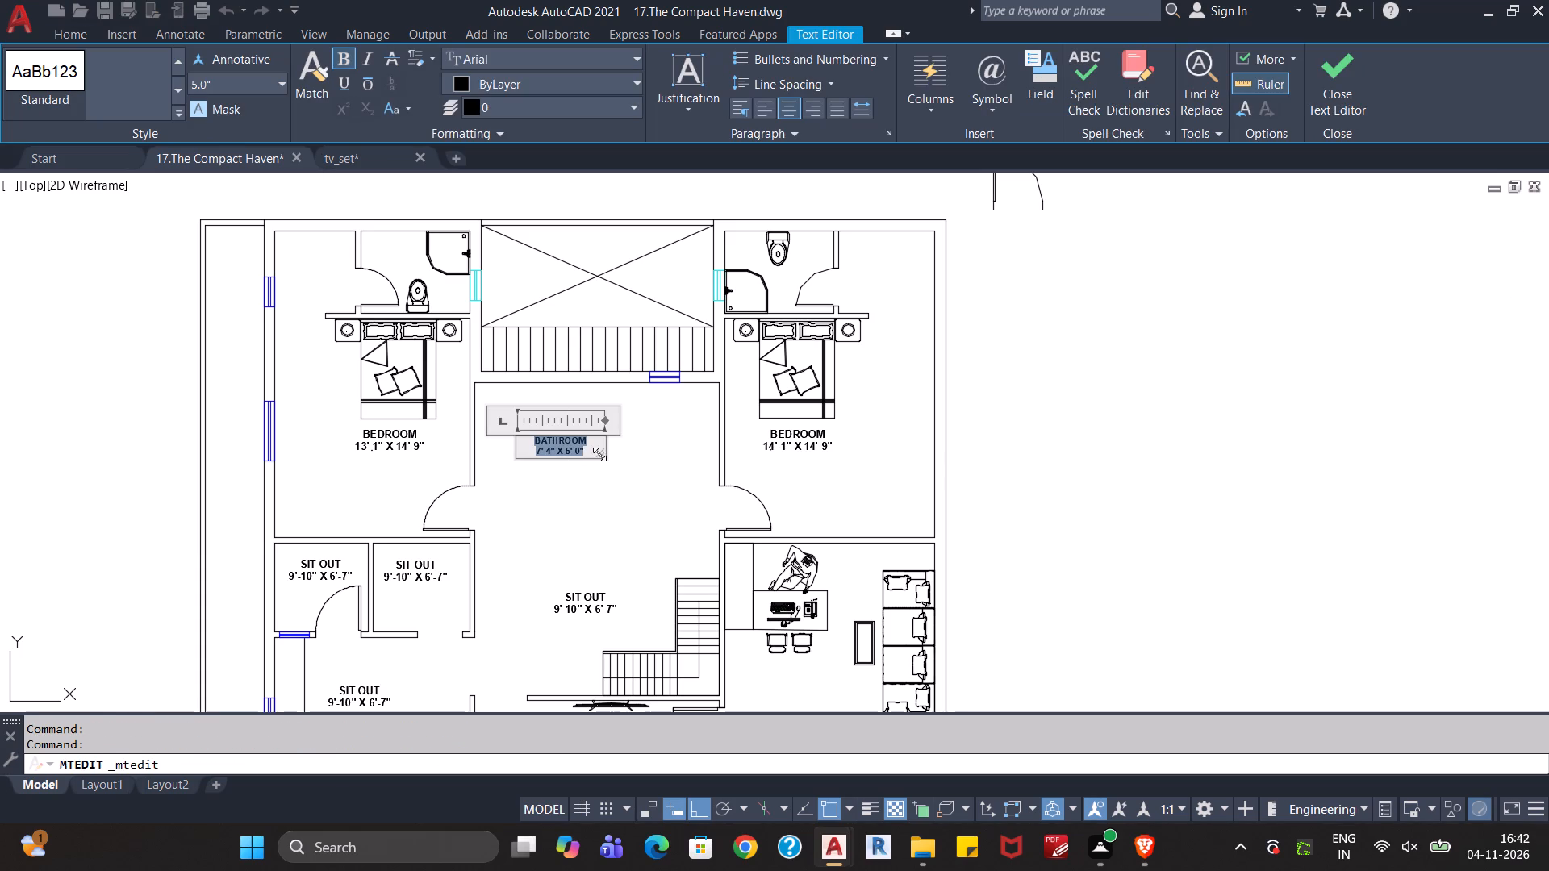
{"action": "key", "text": "Escape"}
{"action": "left_click", "coordinate": [787, 424]}
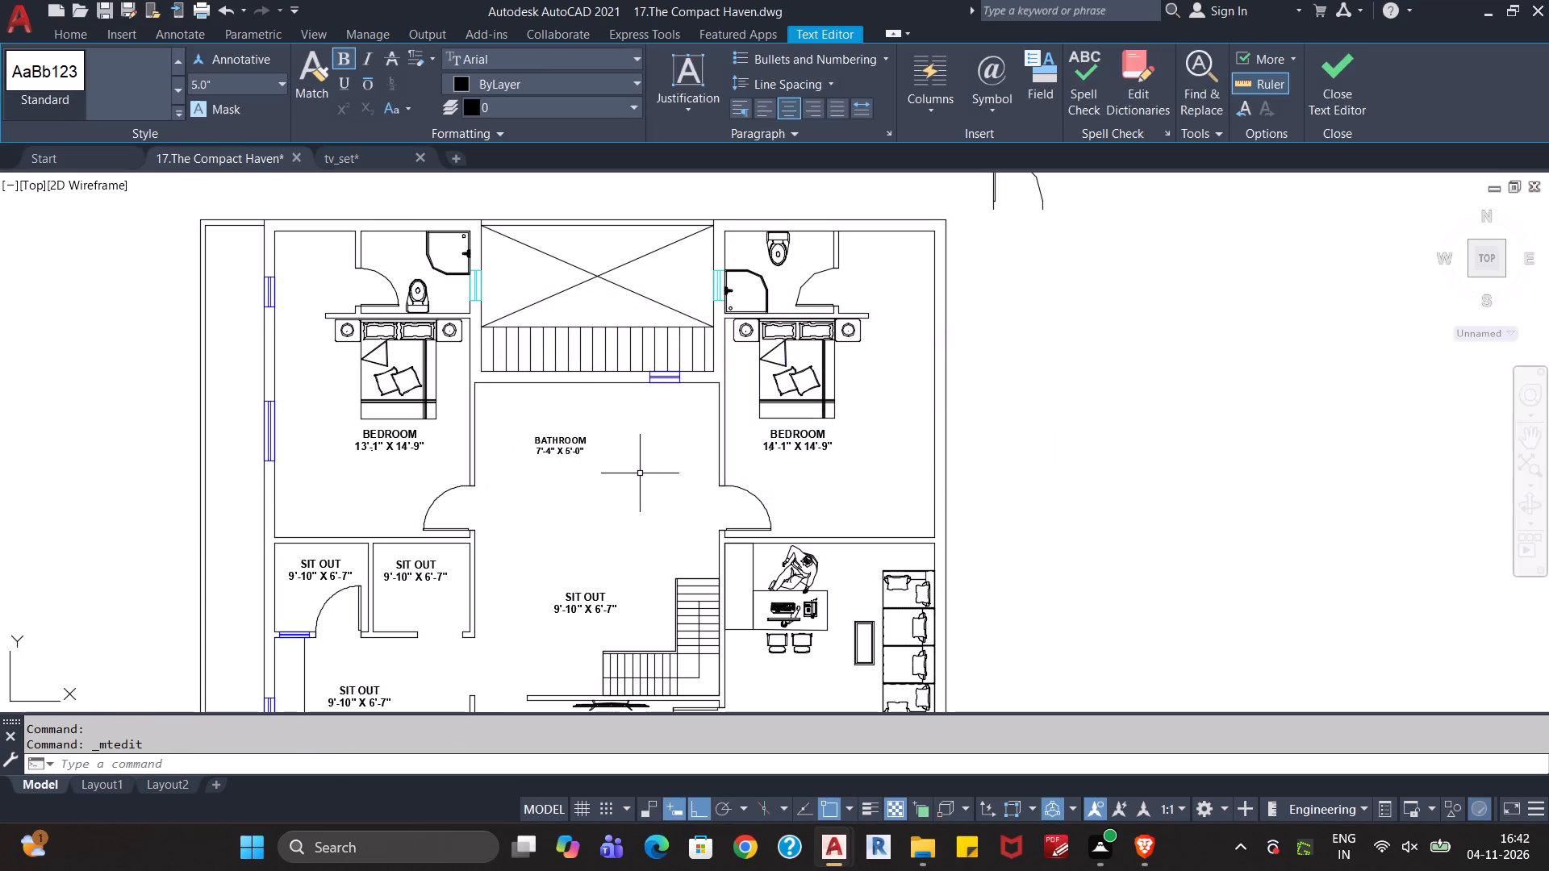
Copy the bold BATHROOM 7'-4" X 5'-0" label into the bathroom of the 13'-1" X 14'-9" bedroom, above the toilet.
{"action": "left_click", "coordinate": [609, 411]}
{"action": "left_click", "coordinate": [566, 479]}
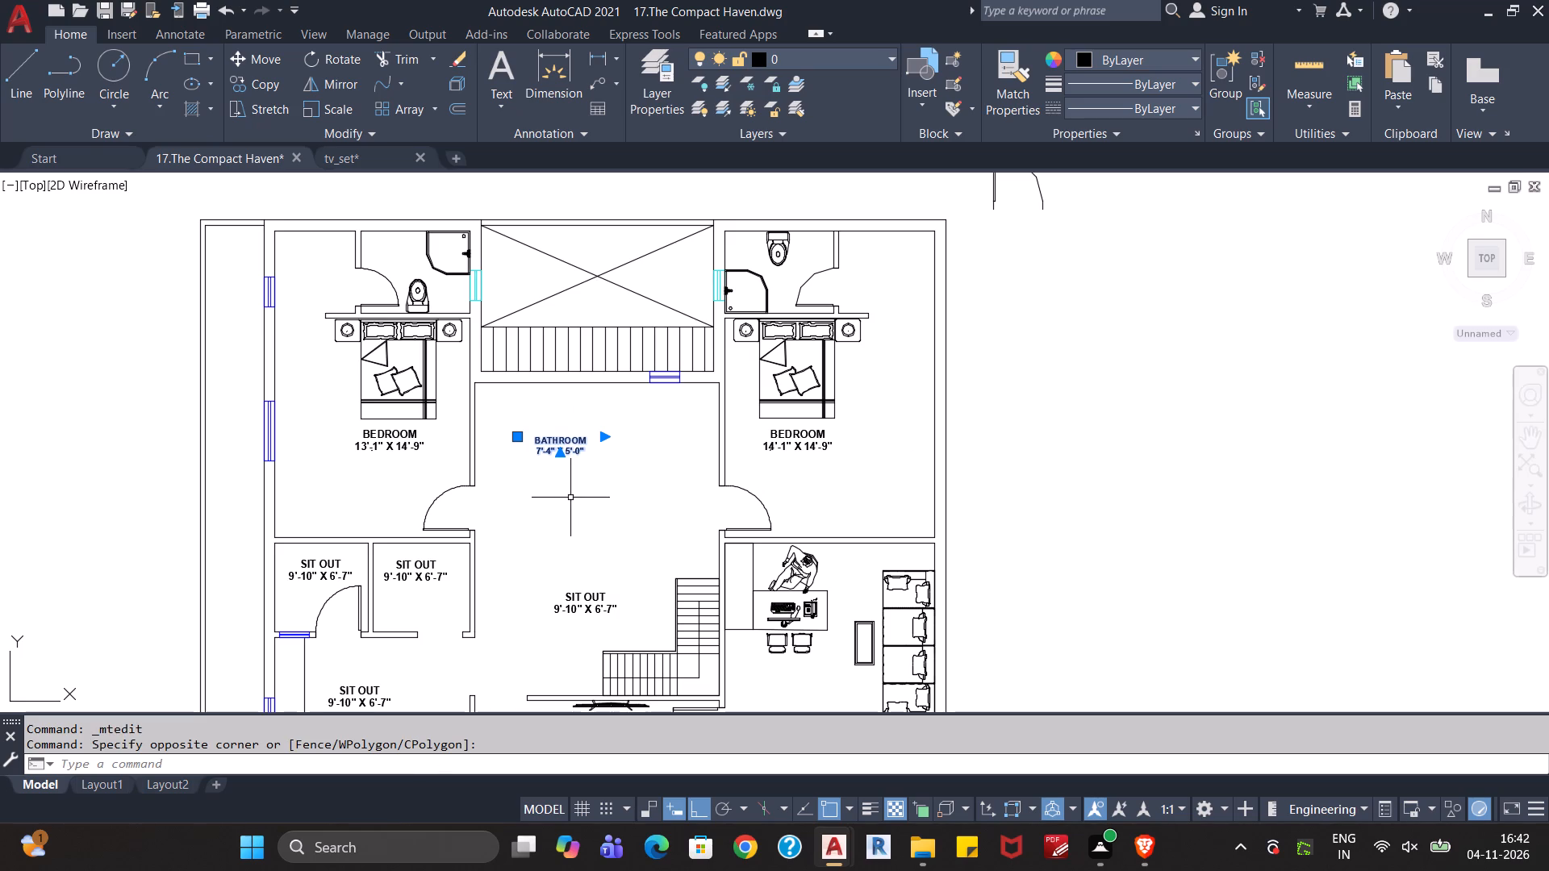
{"action": "key", "text": "ctrl+c"}
{"action": "key", "text": "ctrl+v"}
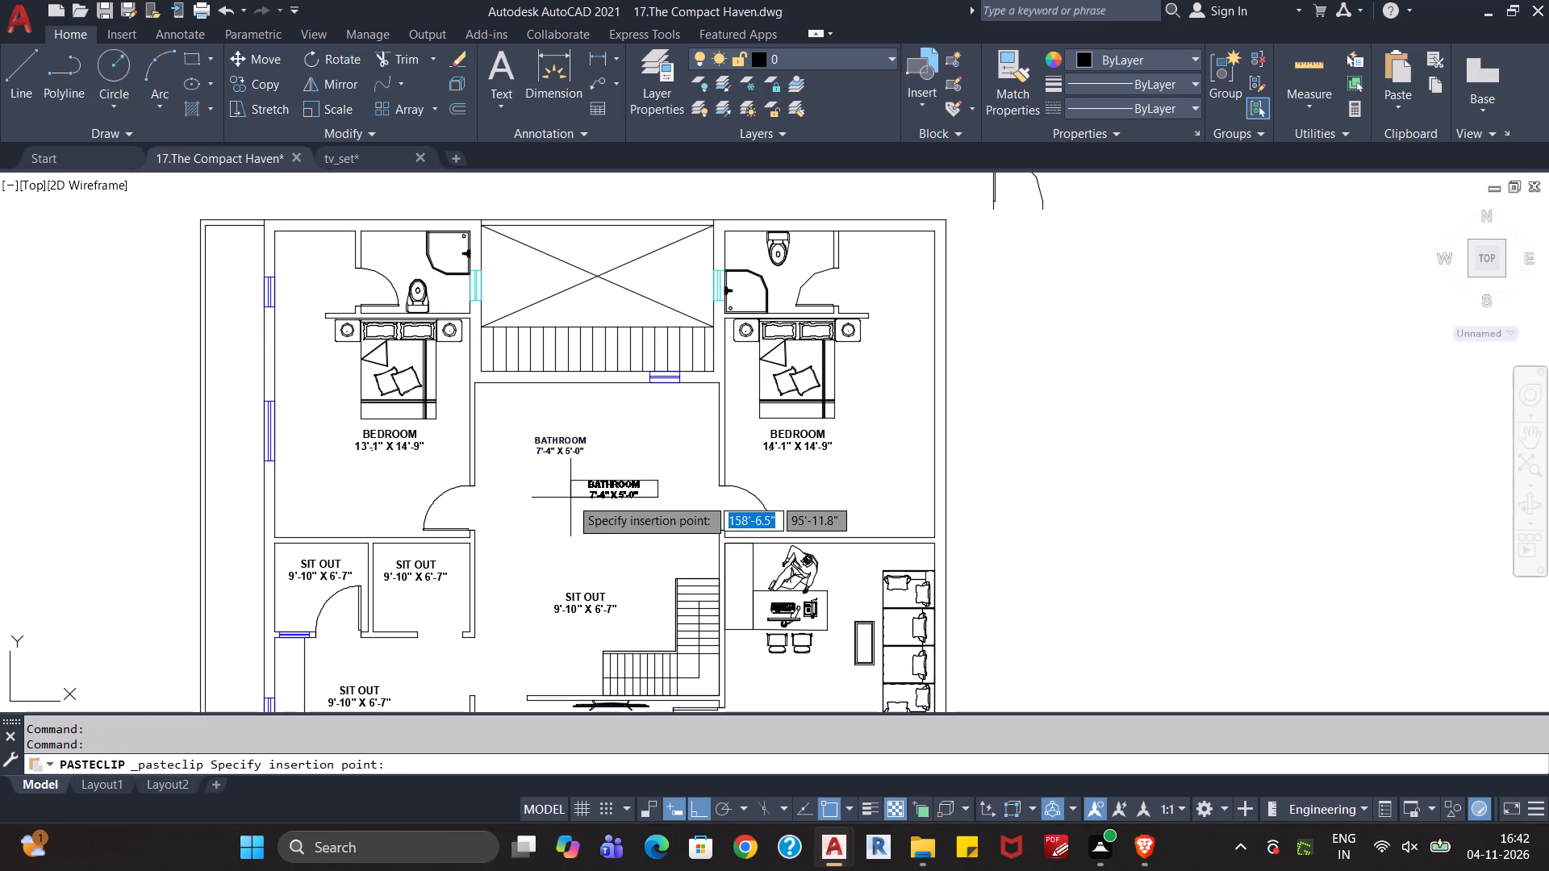
{"action": "scroll", "coordinate": [358, 271], "scroll_direction": "up", "scroll_amount": 4}
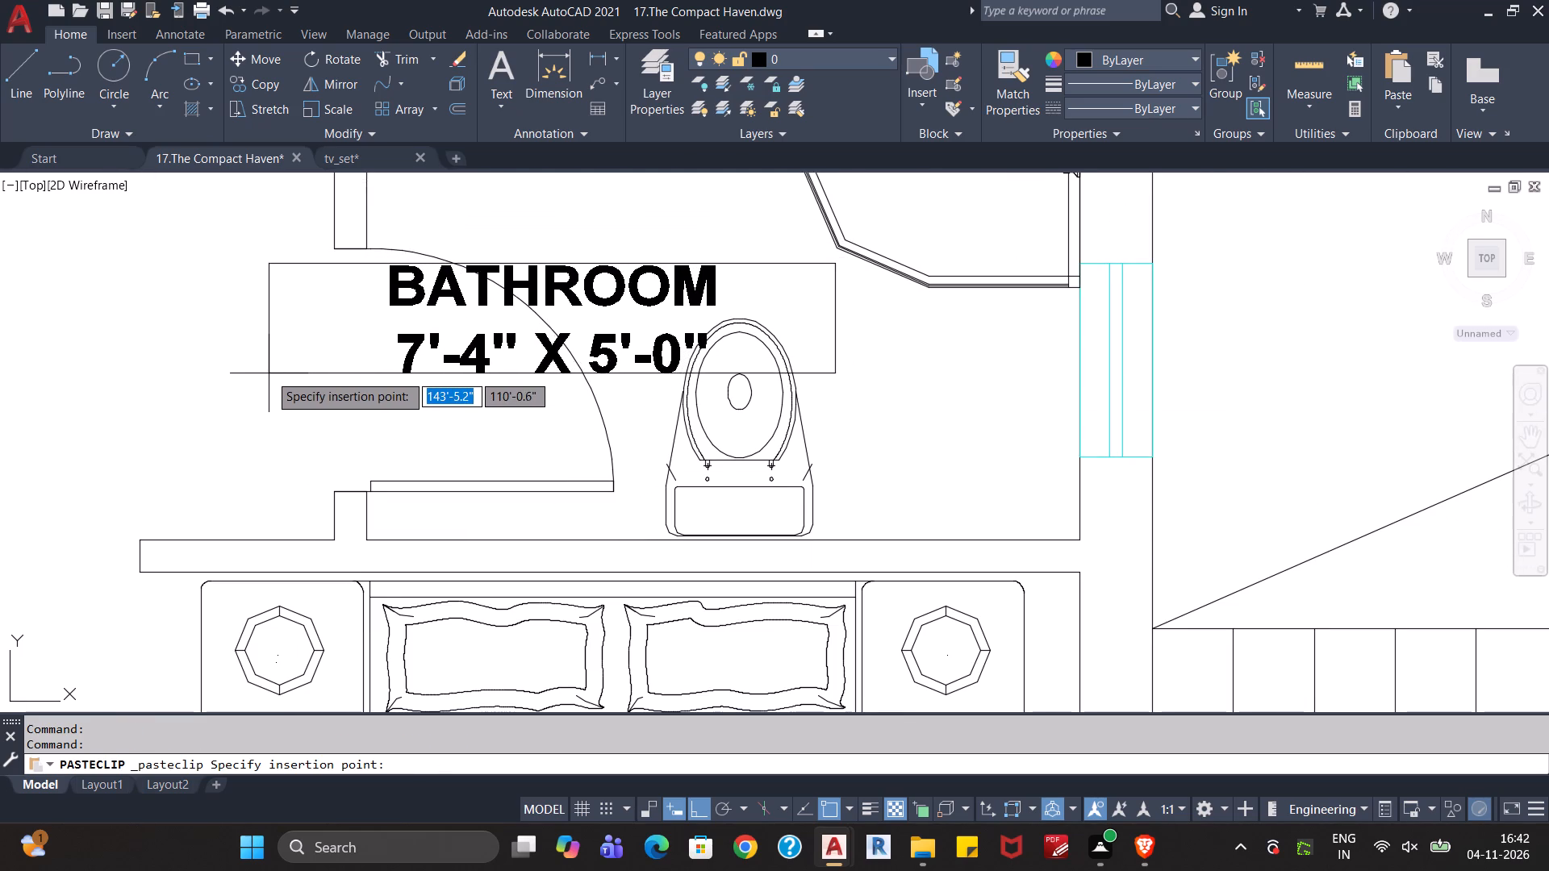
{"action": "left_click", "coordinate": [496, 302]}
Paste another BATHROOM label into the bathroom attached to the 14'-1" X 14'-9" bedroom.
{"action": "scroll", "coordinate": [566, 362], "scroll_direction": "down", "scroll_amount": 3}
{"action": "middle_click_drag", "start_coordinate": [790, 392], "coordinate": [474, 384]}
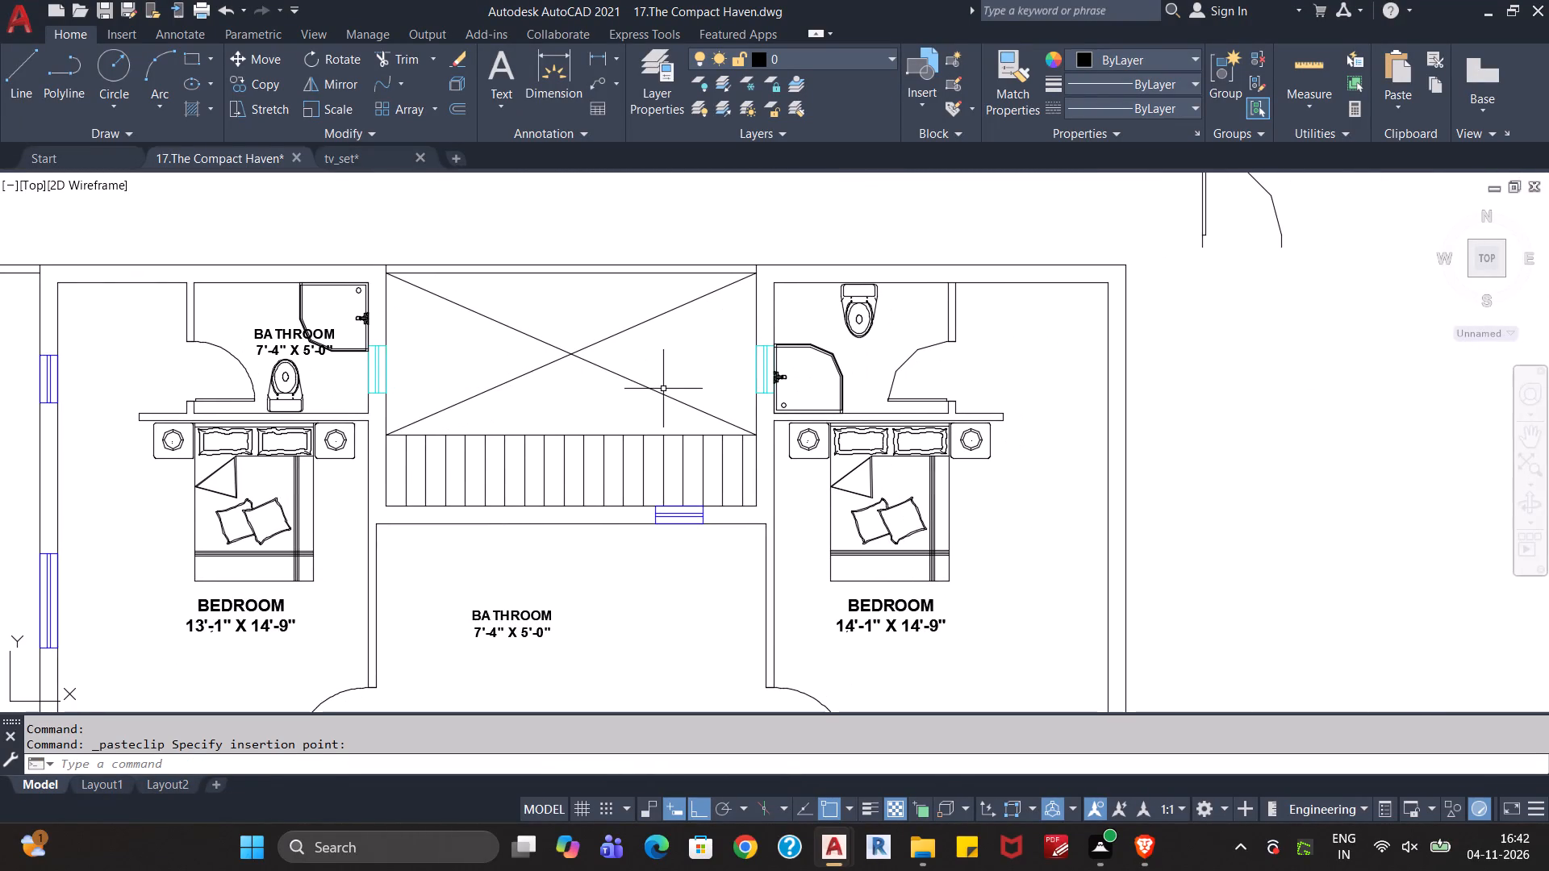
{"action": "key", "text": "ctrl+v"}
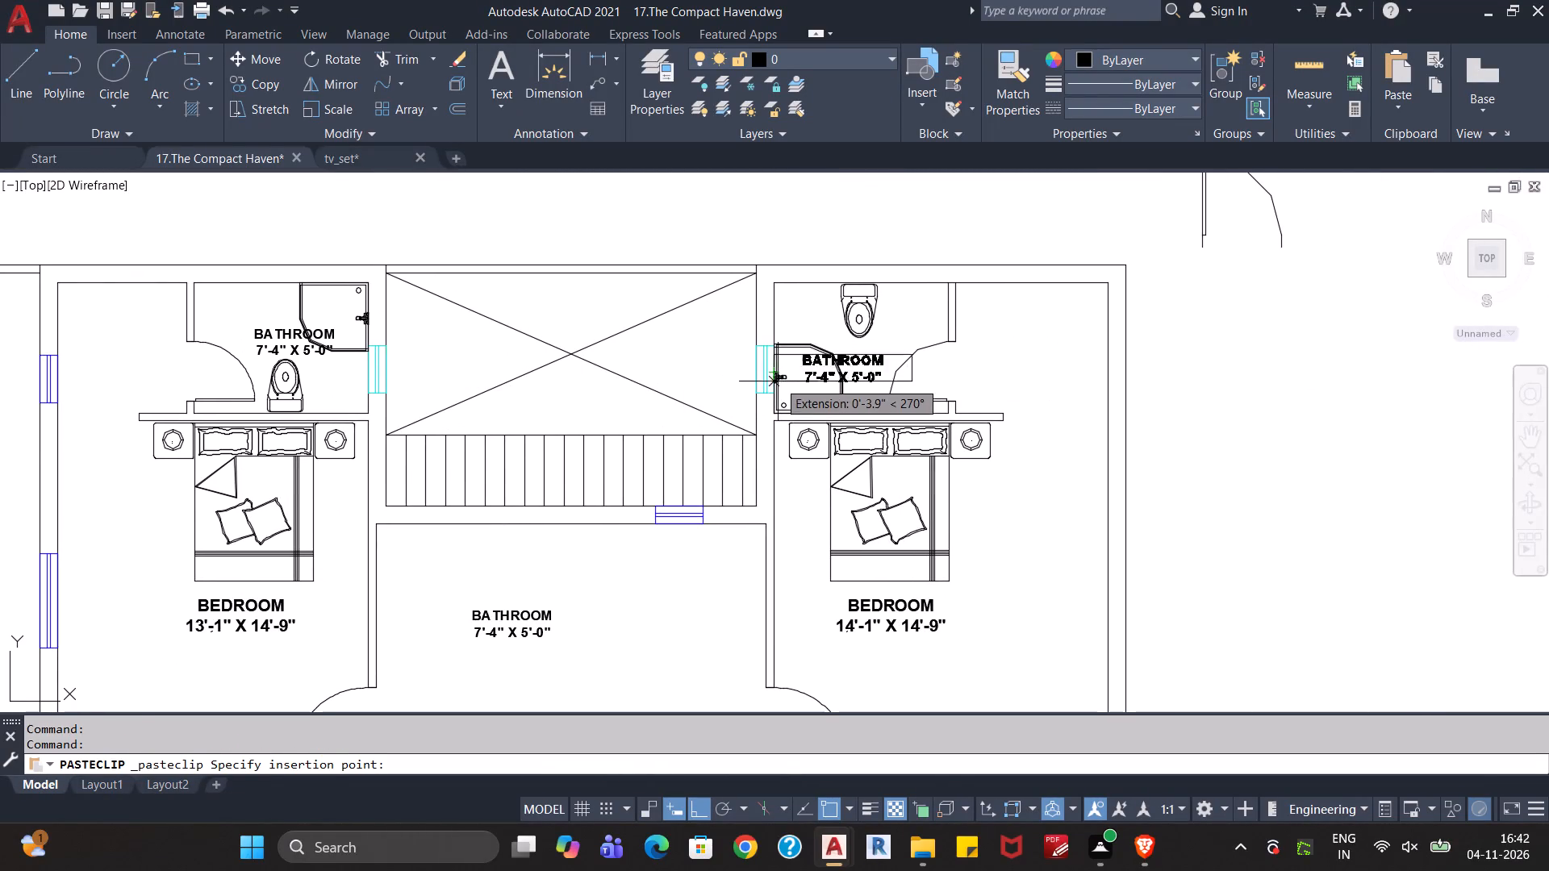
{"action": "scroll", "coordinate": [778, 382], "scroll_direction": "up", "scroll_amount": 1}
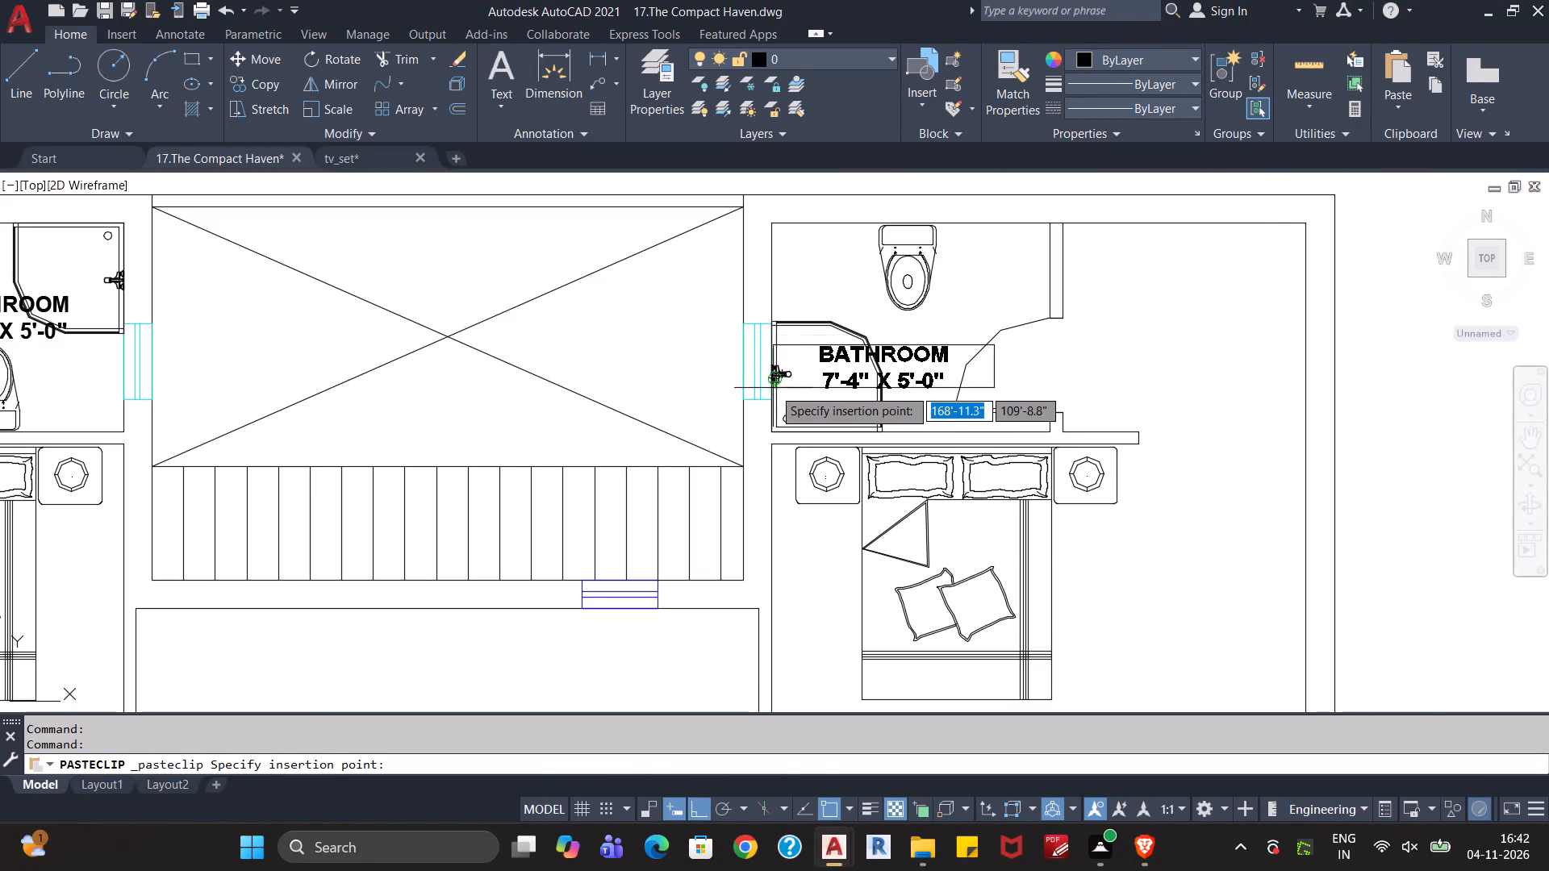
{"action": "left_click", "coordinate": [773, 388]}
Cut the BATHROOM label beside the 14'-1" X 14'-9" bedroom and paste it slightly closer to that bathroom's door.
{"action": "scroll", "coordinate": [840, 409], "scroll_direction": "down", "scroll_amount": 1}
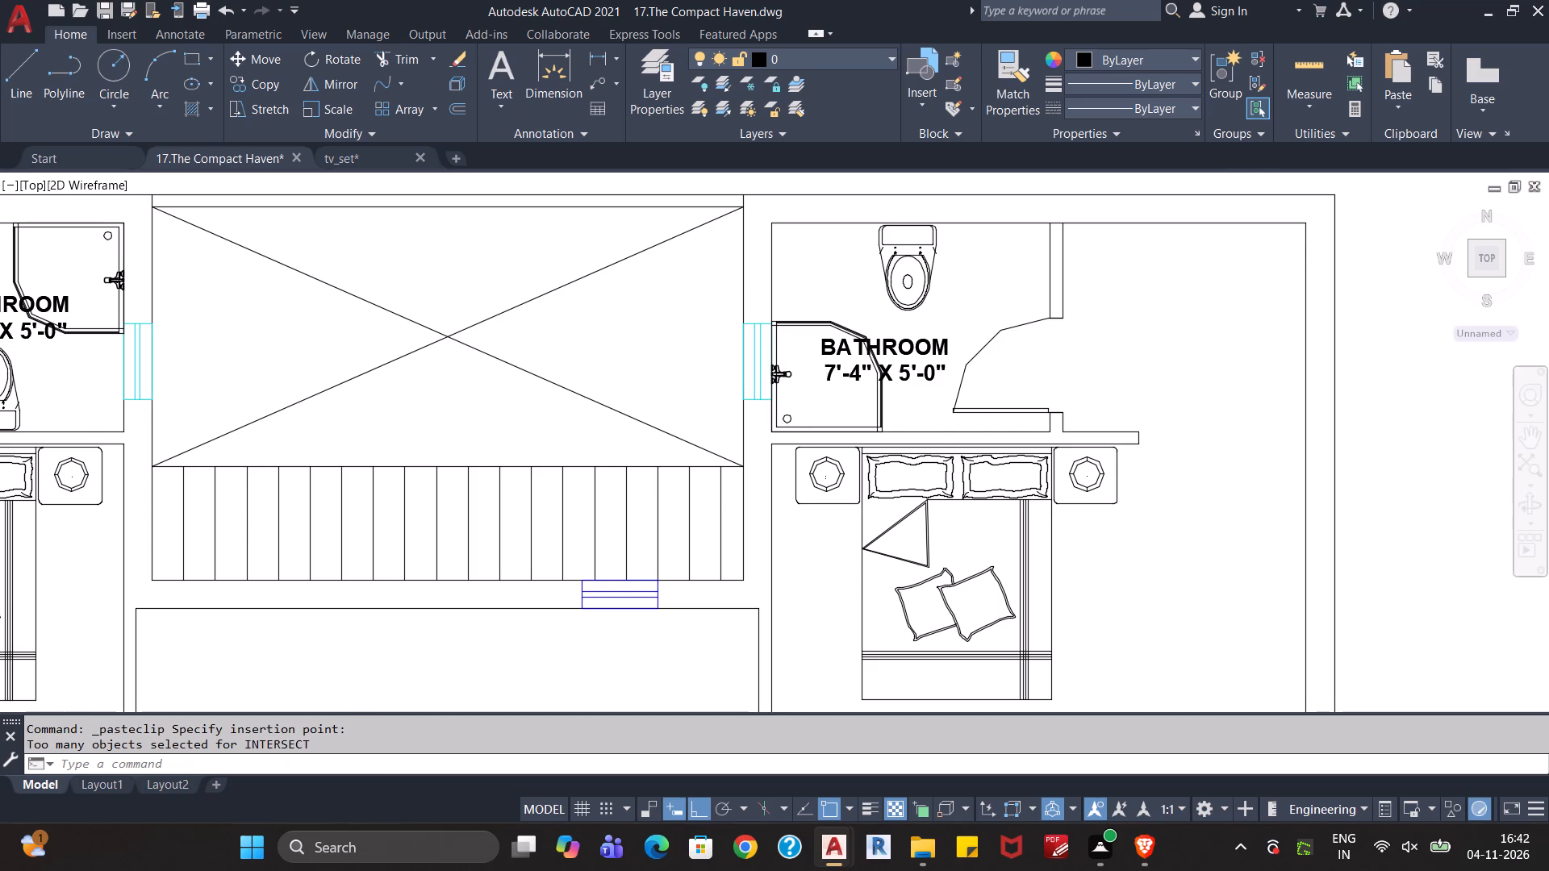
{"action": "middle_click_drag", "start_coordinate": [979, 392], "coordinate": [854, 435]}
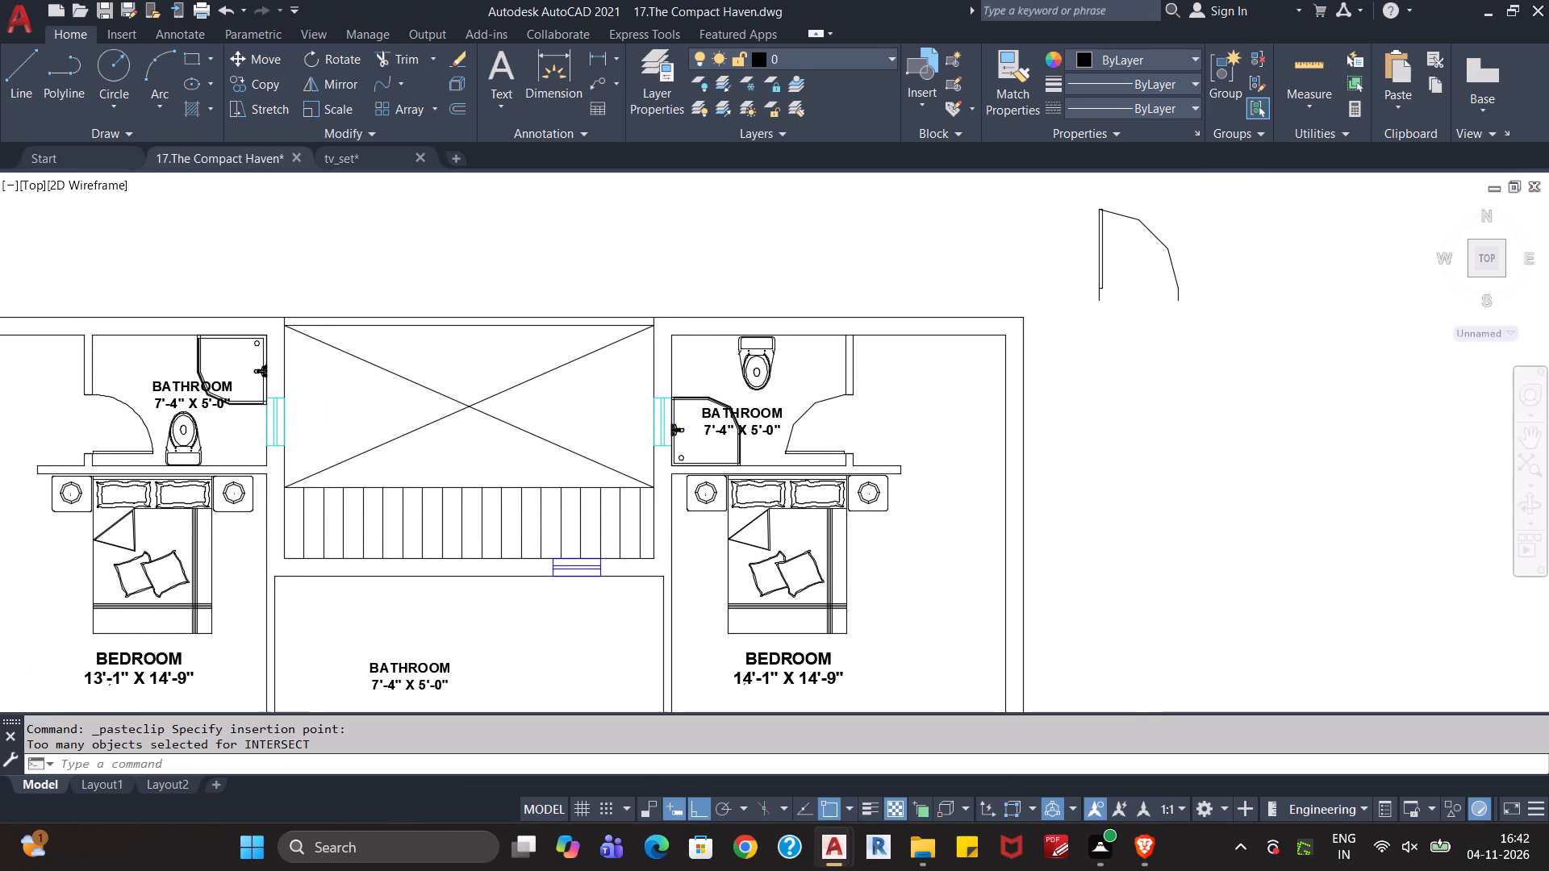
{"action": "left_click", "coordinate": [769, 427]}
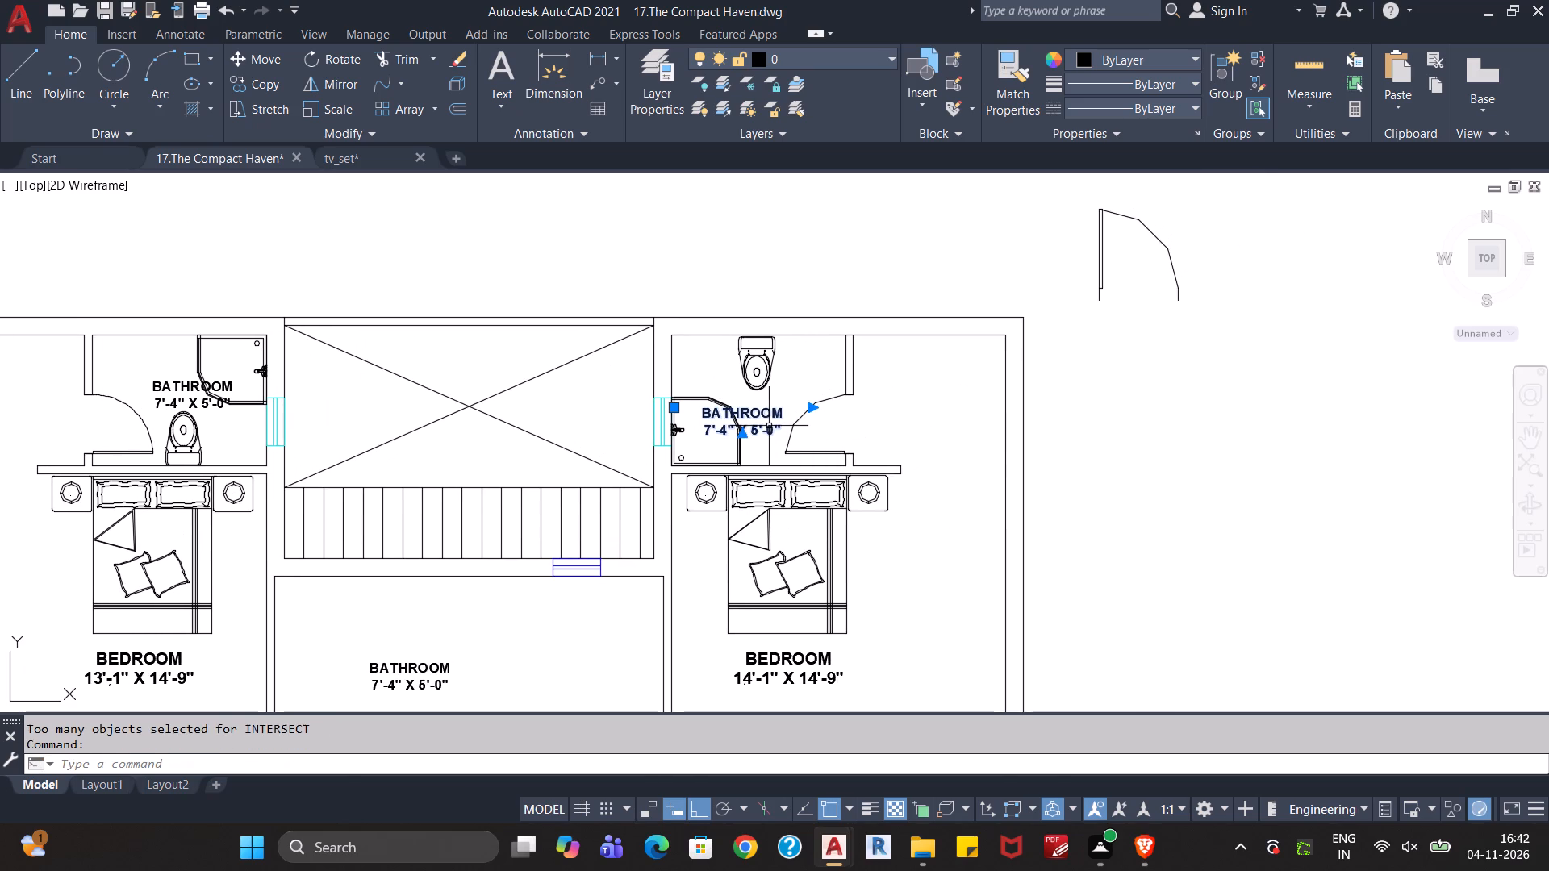
{"action": "key", "text": "ctrl+x"}
{"action": "key", "text": "ctrl+v"}
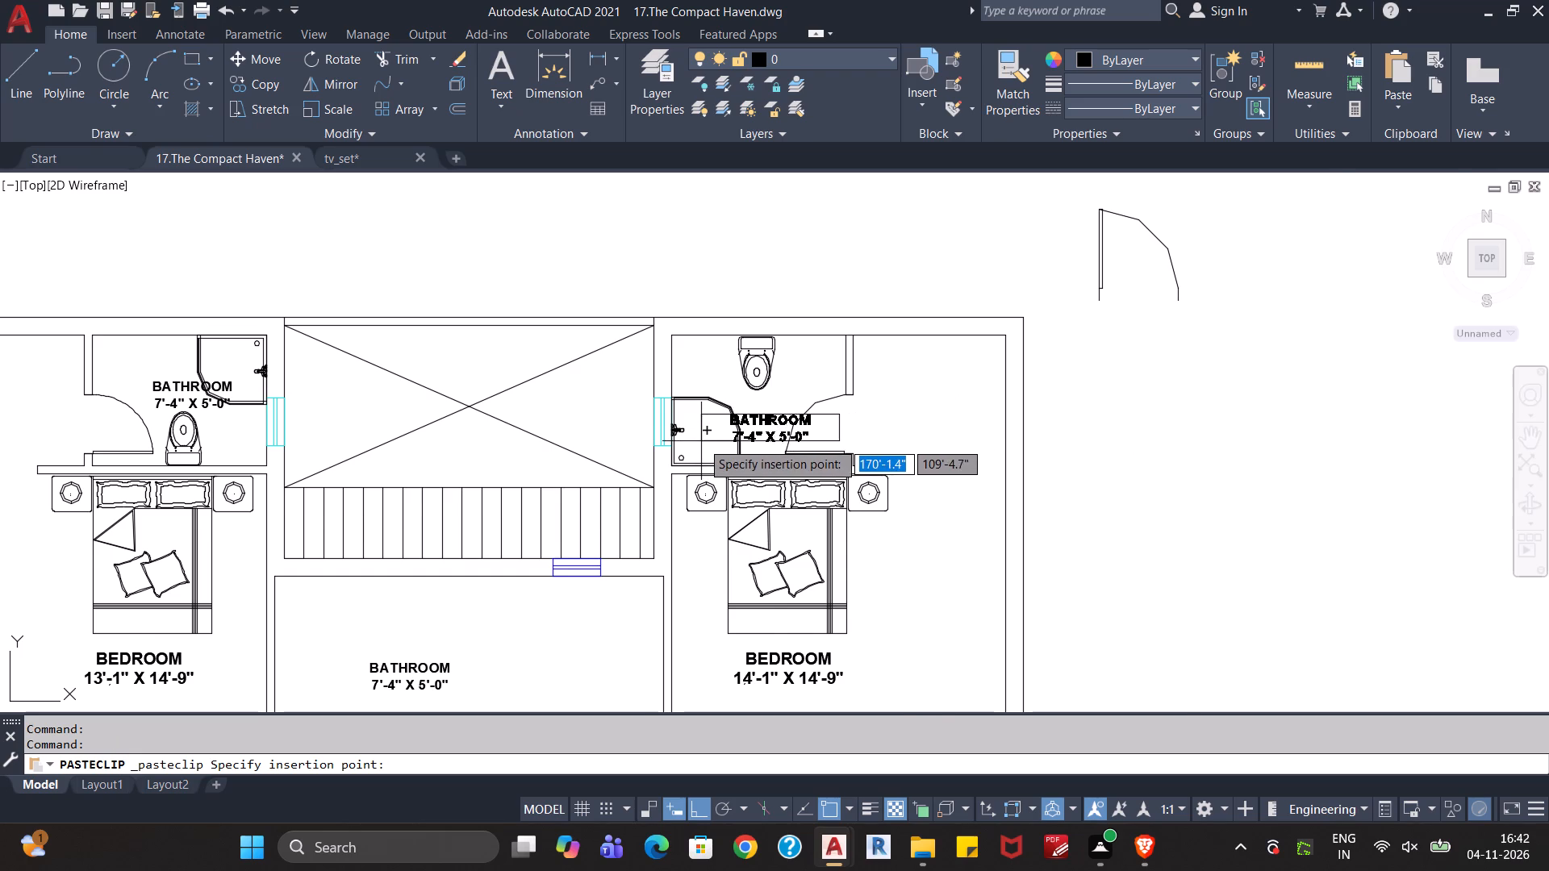
{"action": "scroll", "coordinate": [701, 441], "scroll_direction": "up", "scroll_amount": 1}
{"action": "left_click", "coordinate": [681, 438]}
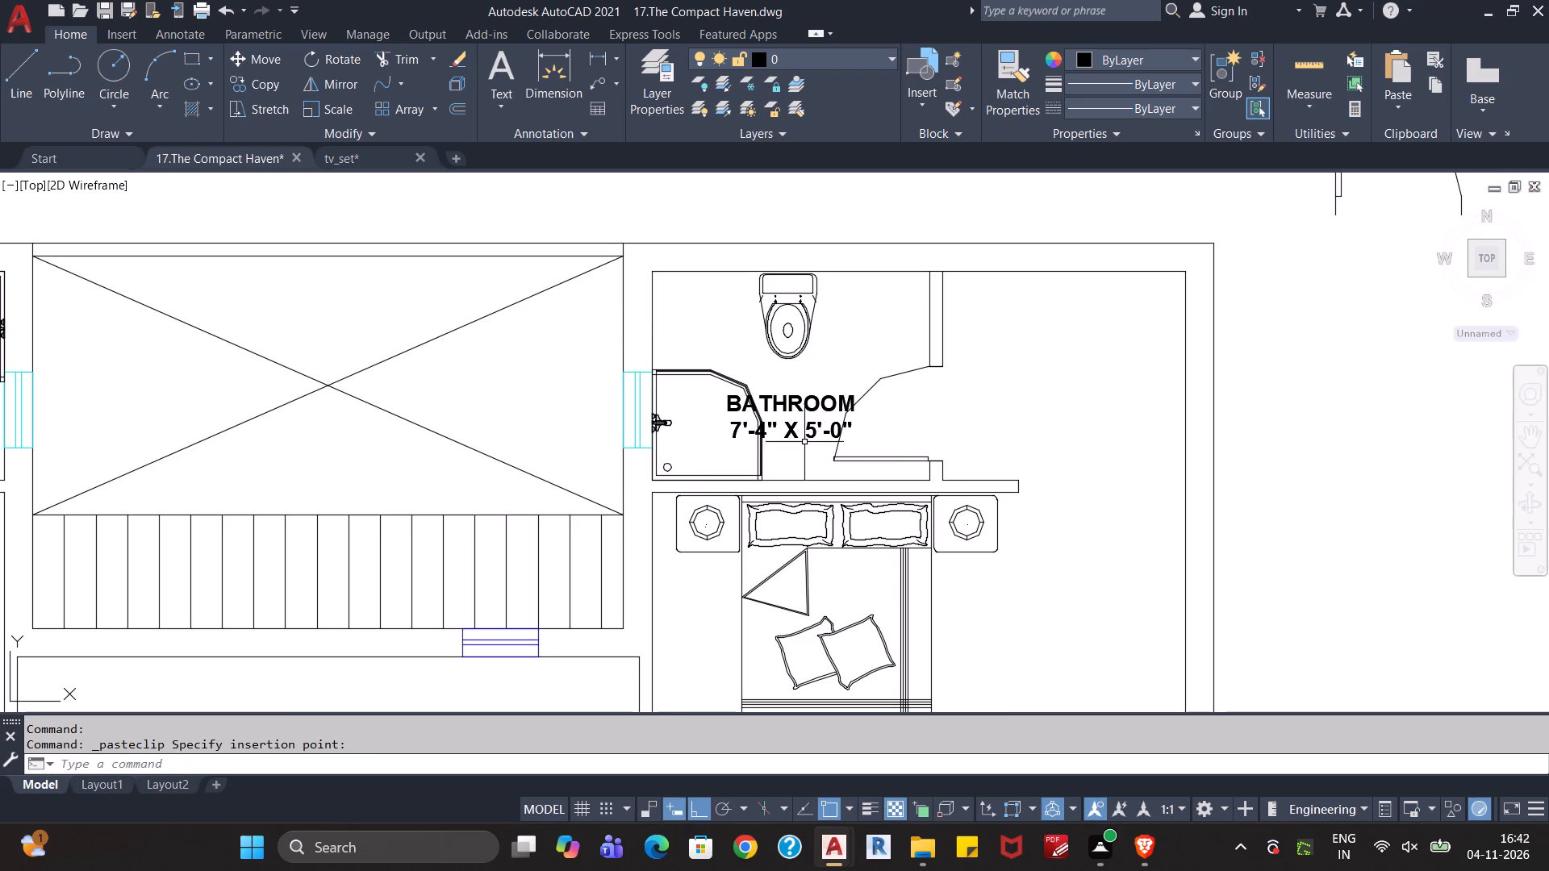
Quick-measure the lawn strip in front of the 13'-1" X 11'-6" bedroom.
{"action": "middle_click_drag", "start_coordinate": [933, 425], "coordinate": [910, 483]}
{"action": "scroll", "coordinate": [908, 485], "scroll_direction": "down", "scroll_amount": 1}
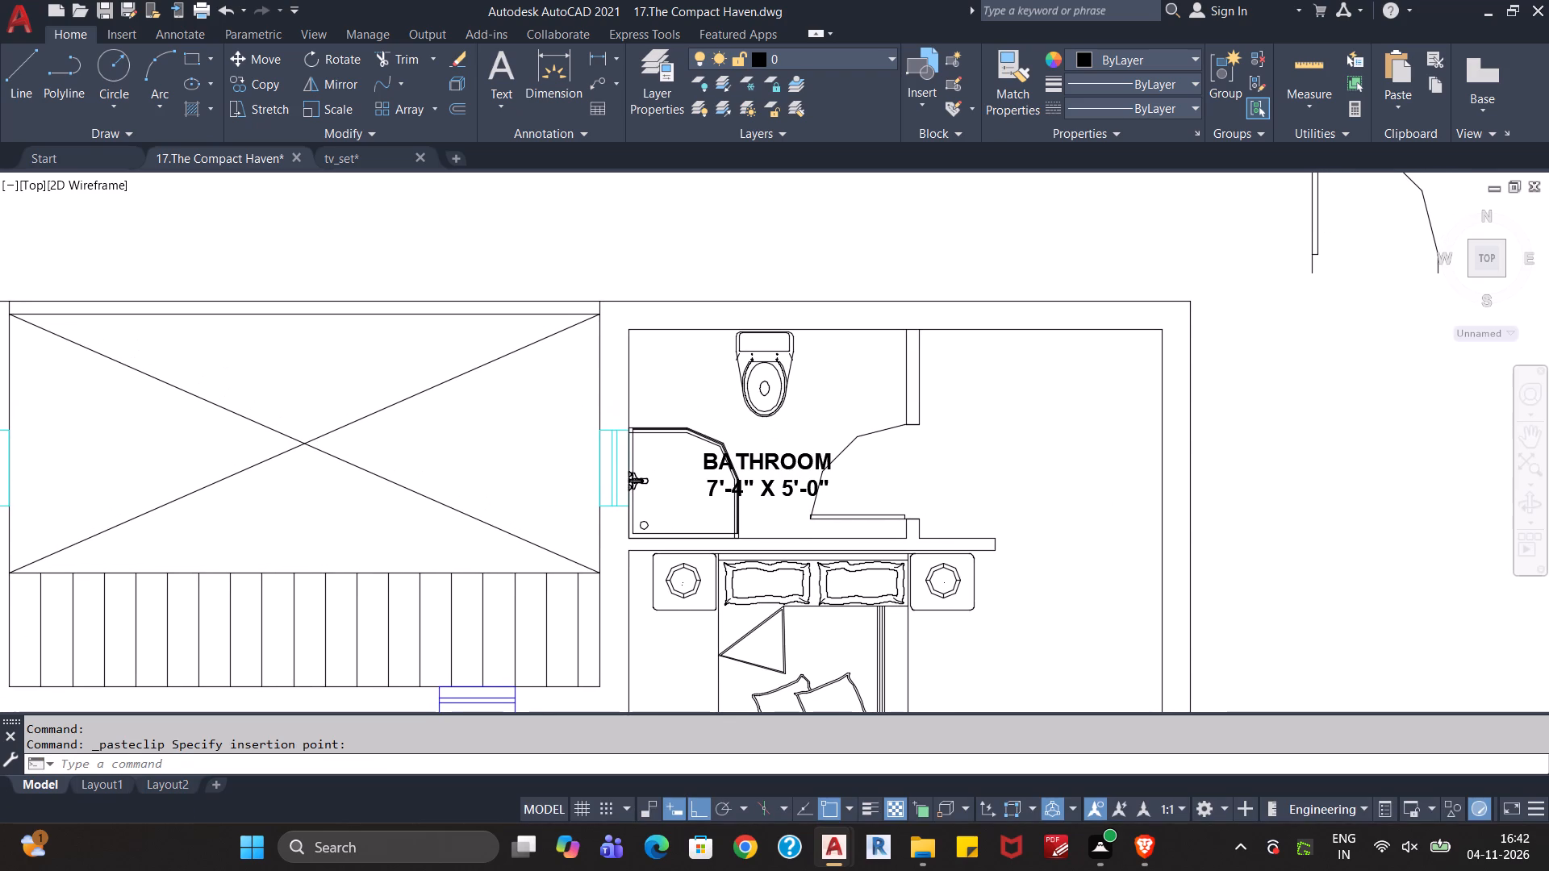
{"action": "scroll", "coordinate": [908, 486], "scroll_direction": "down", "scroll_amount": 1}
{"action": "middle_click_drag", "start_coordinate": [937, 556], "coordinate": [916, 419]}
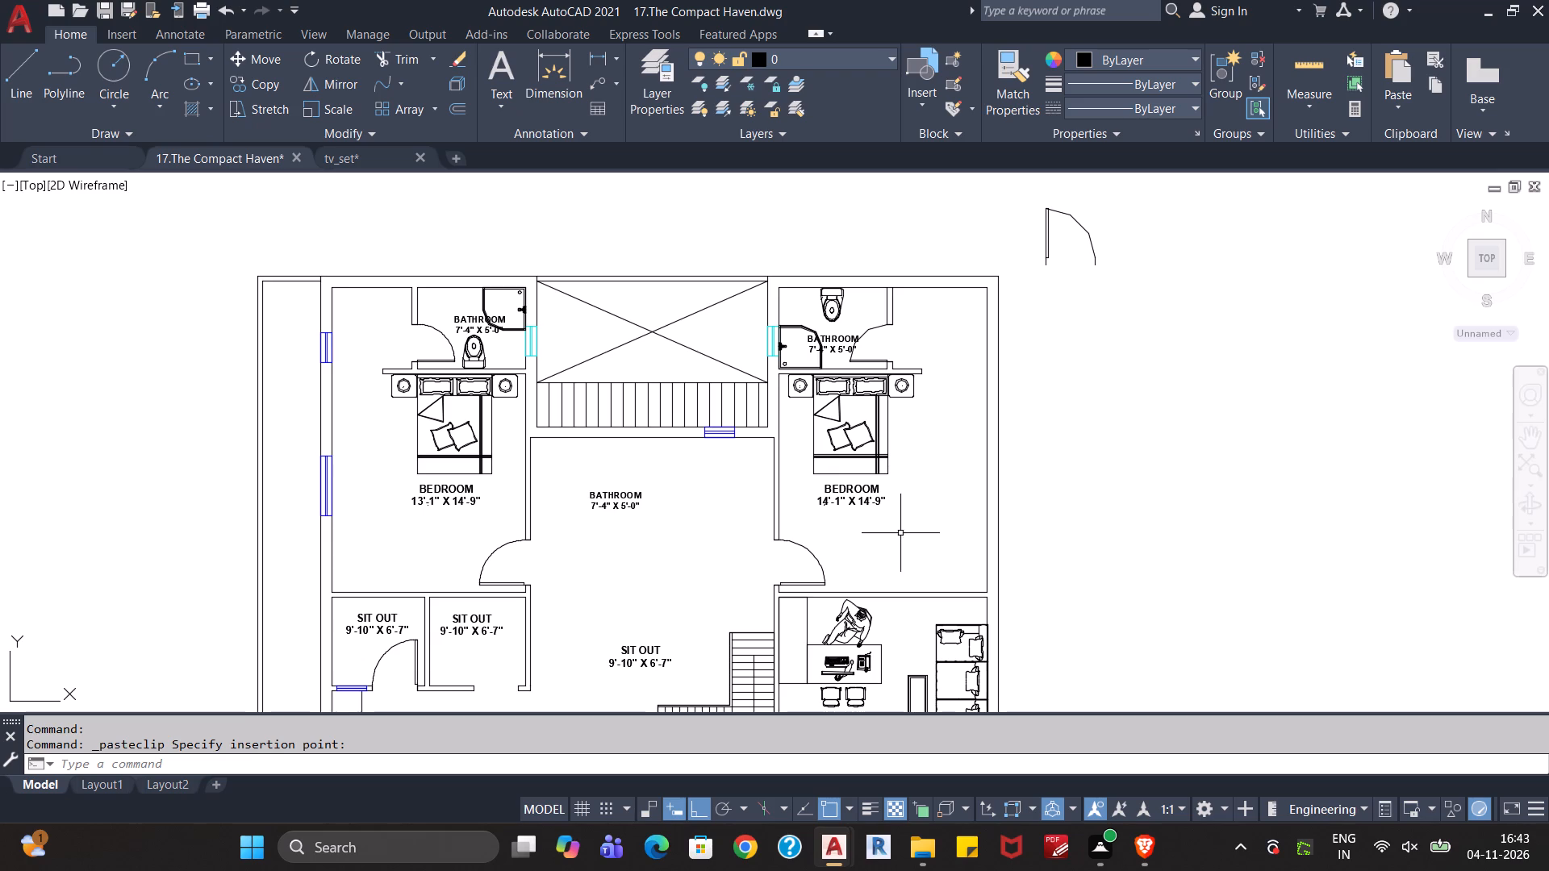
{"action": "scroll", "coordinate": [903, 482], "scroll_direction": "down", "scroll_amount": 1}
{"action": "middle_click_drag", "start_coordinate": [911, 520], "coordinate": [898, 415]}
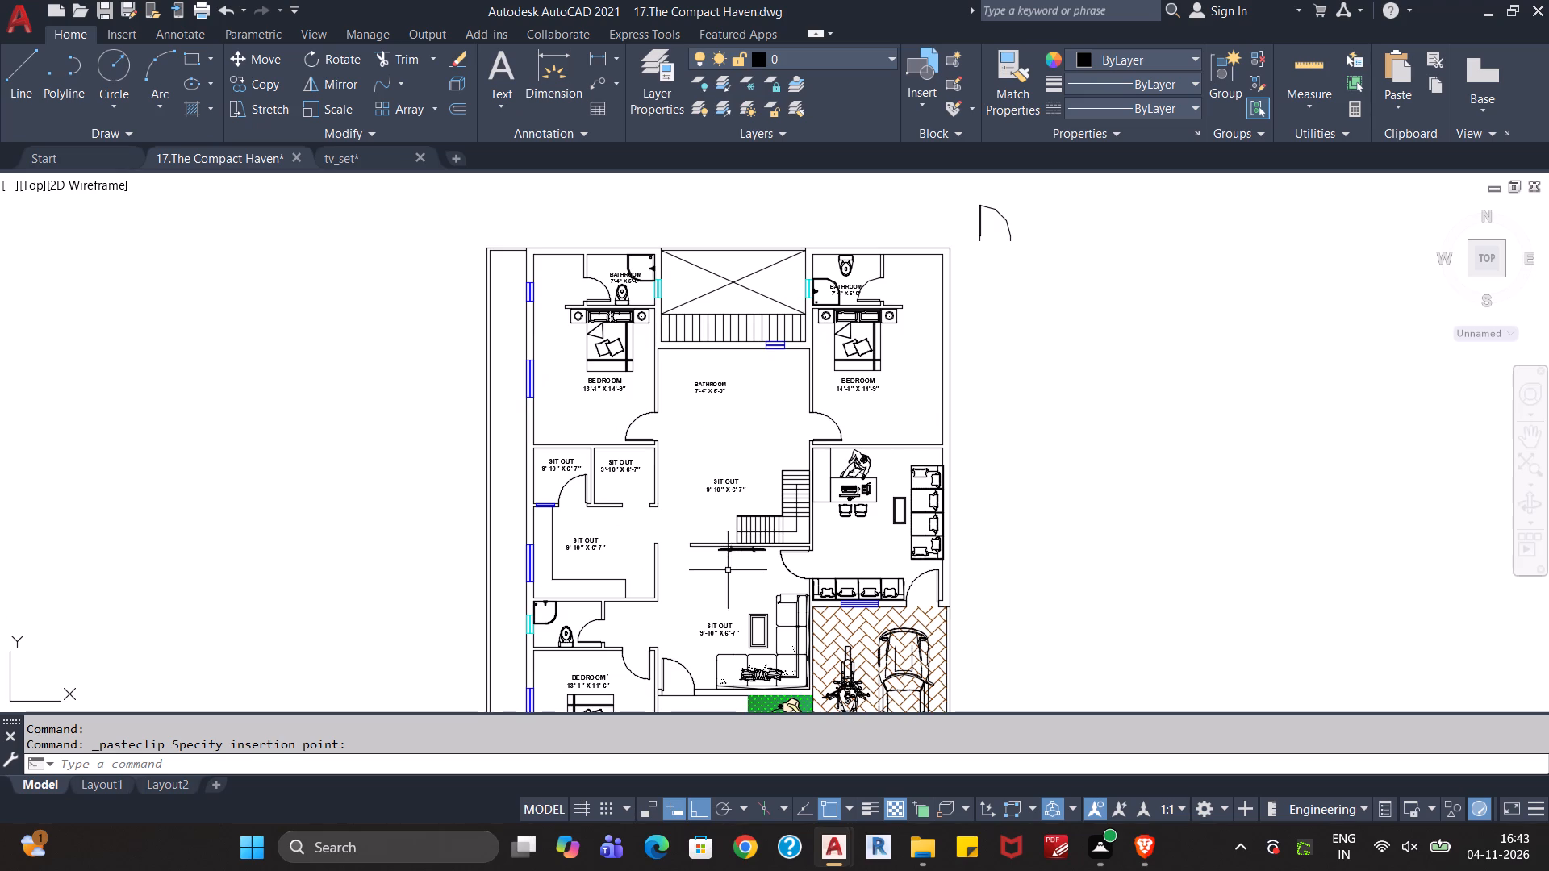
{"action": "middle_click_drag", "start_coordinate": [717, 575], "coordinate": [821, 371]}
{"action": "middle_click_drag", "start_coordinate": [781, 515], "coordinate": [787, 488]}
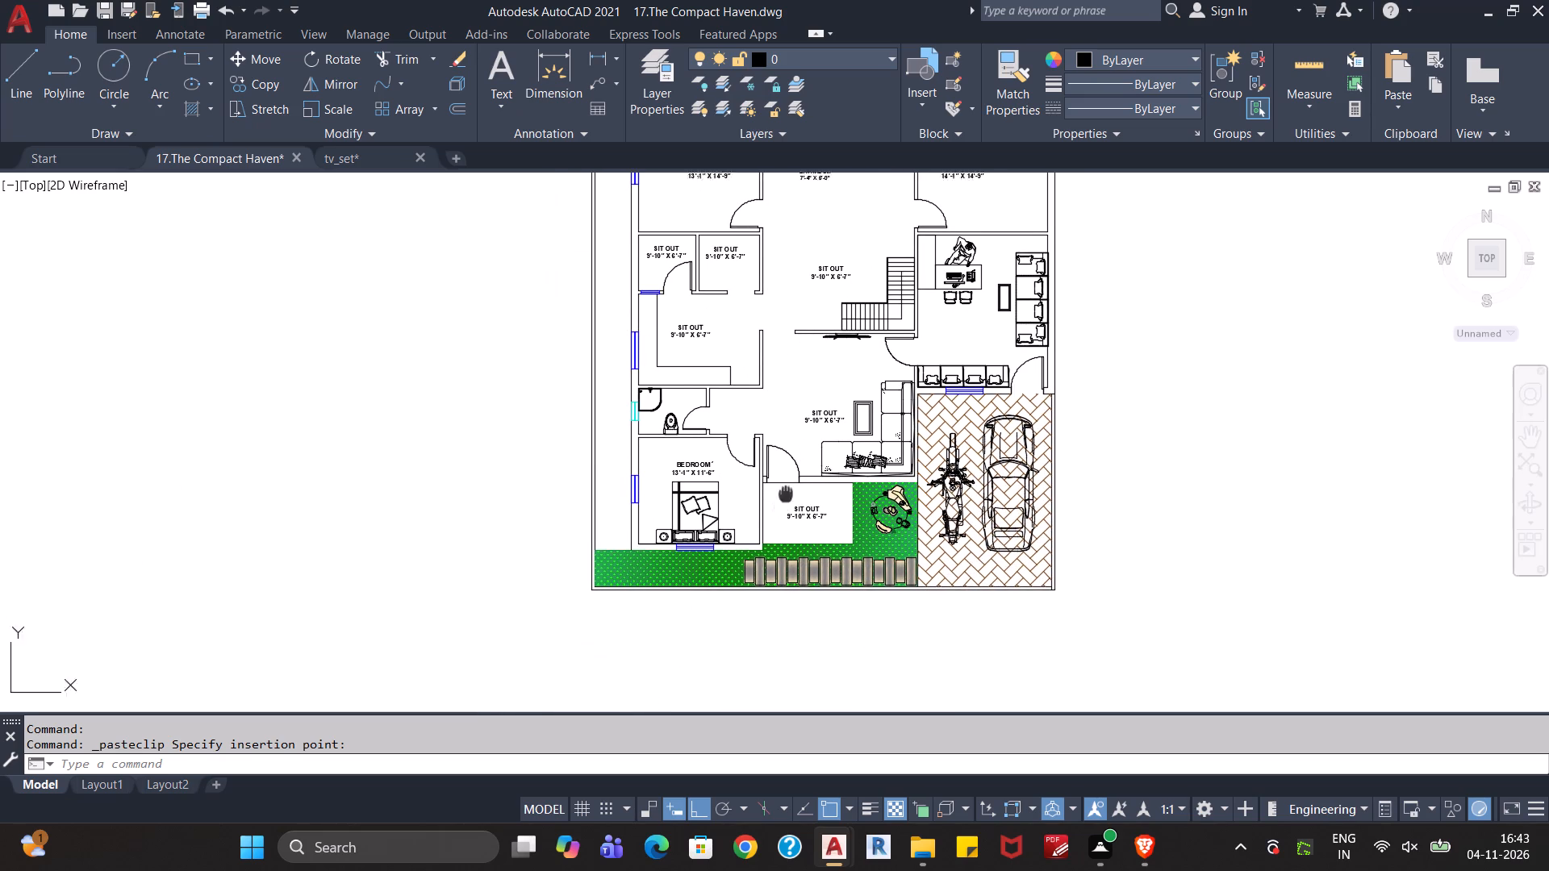
{"action": "middle_click_drag", "start_coordinate": [787, 488], "coordinate": [822, 392]}
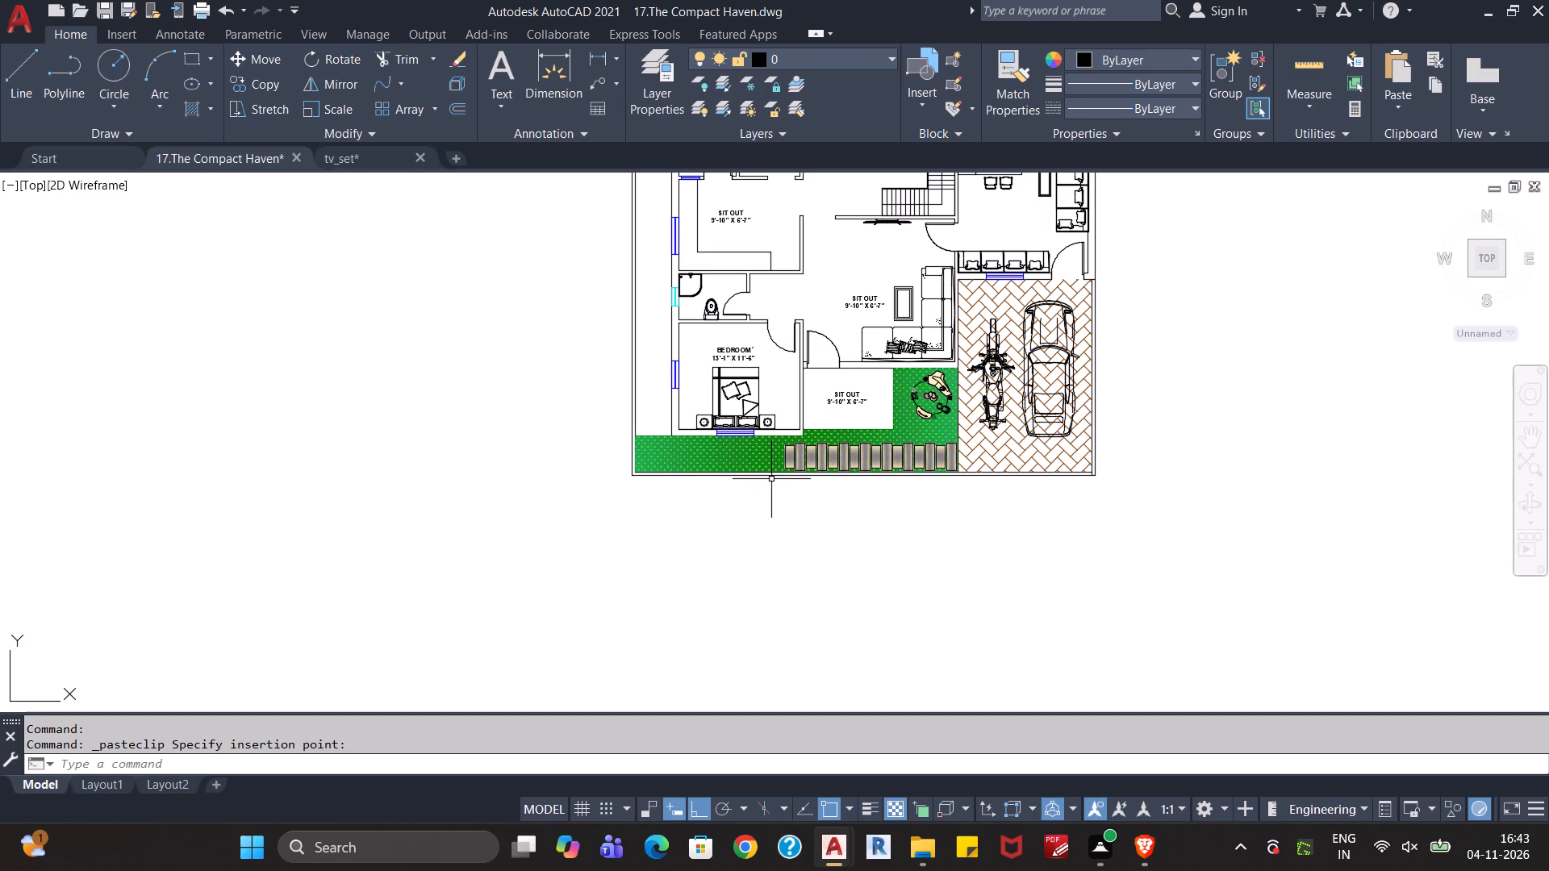
{"action": "scroll", "coordinate": [770, 500], "scroll_direction": "up", "scroll_amount": 2}
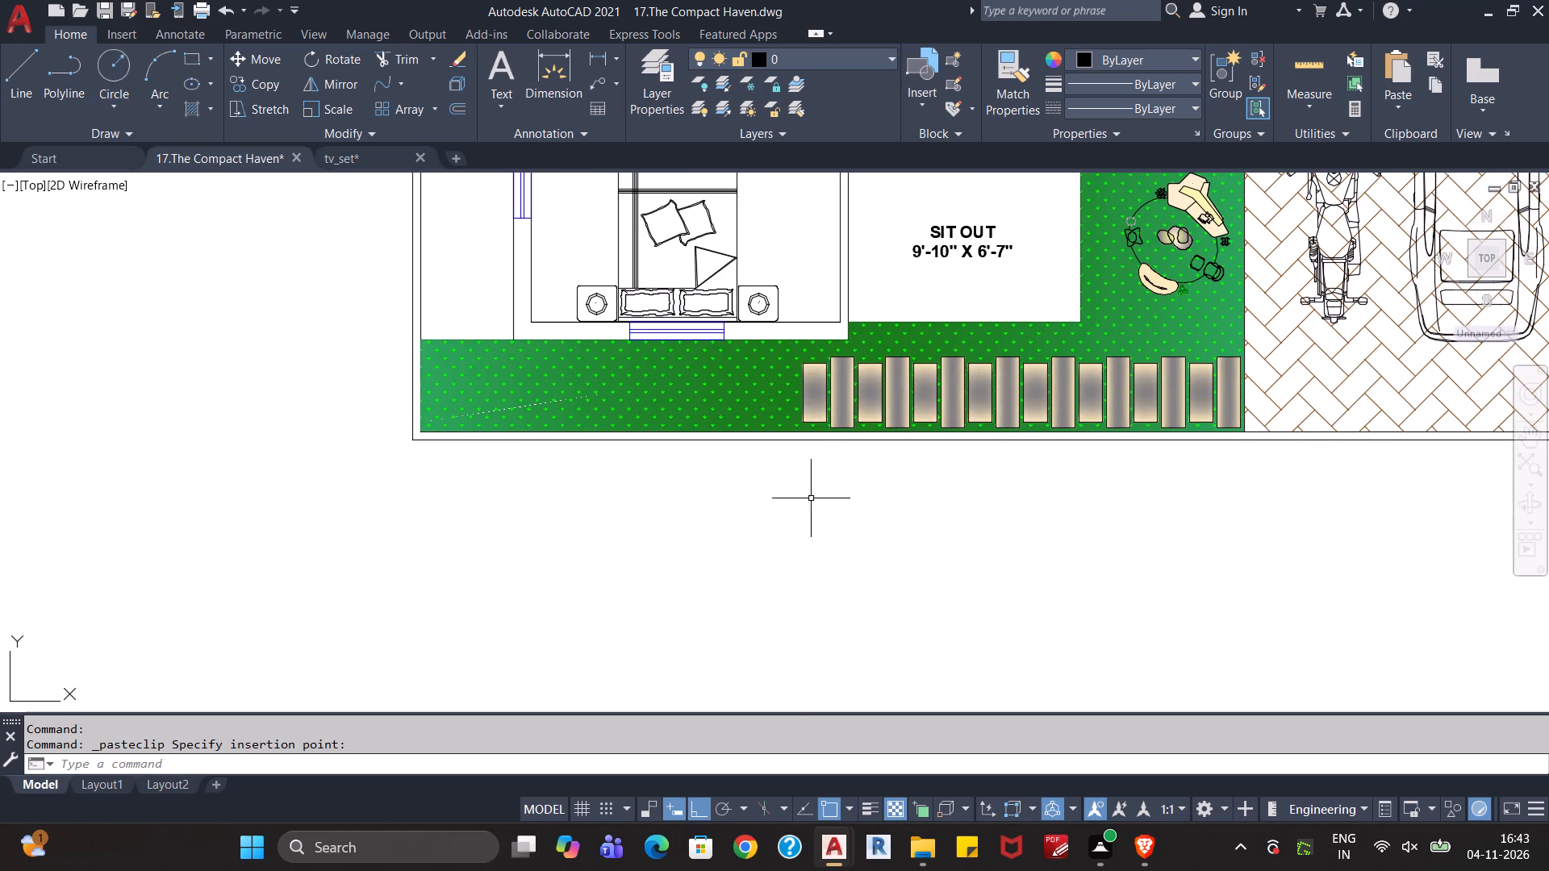
{"action": "left_click", "coordinate": [1295, 66]}
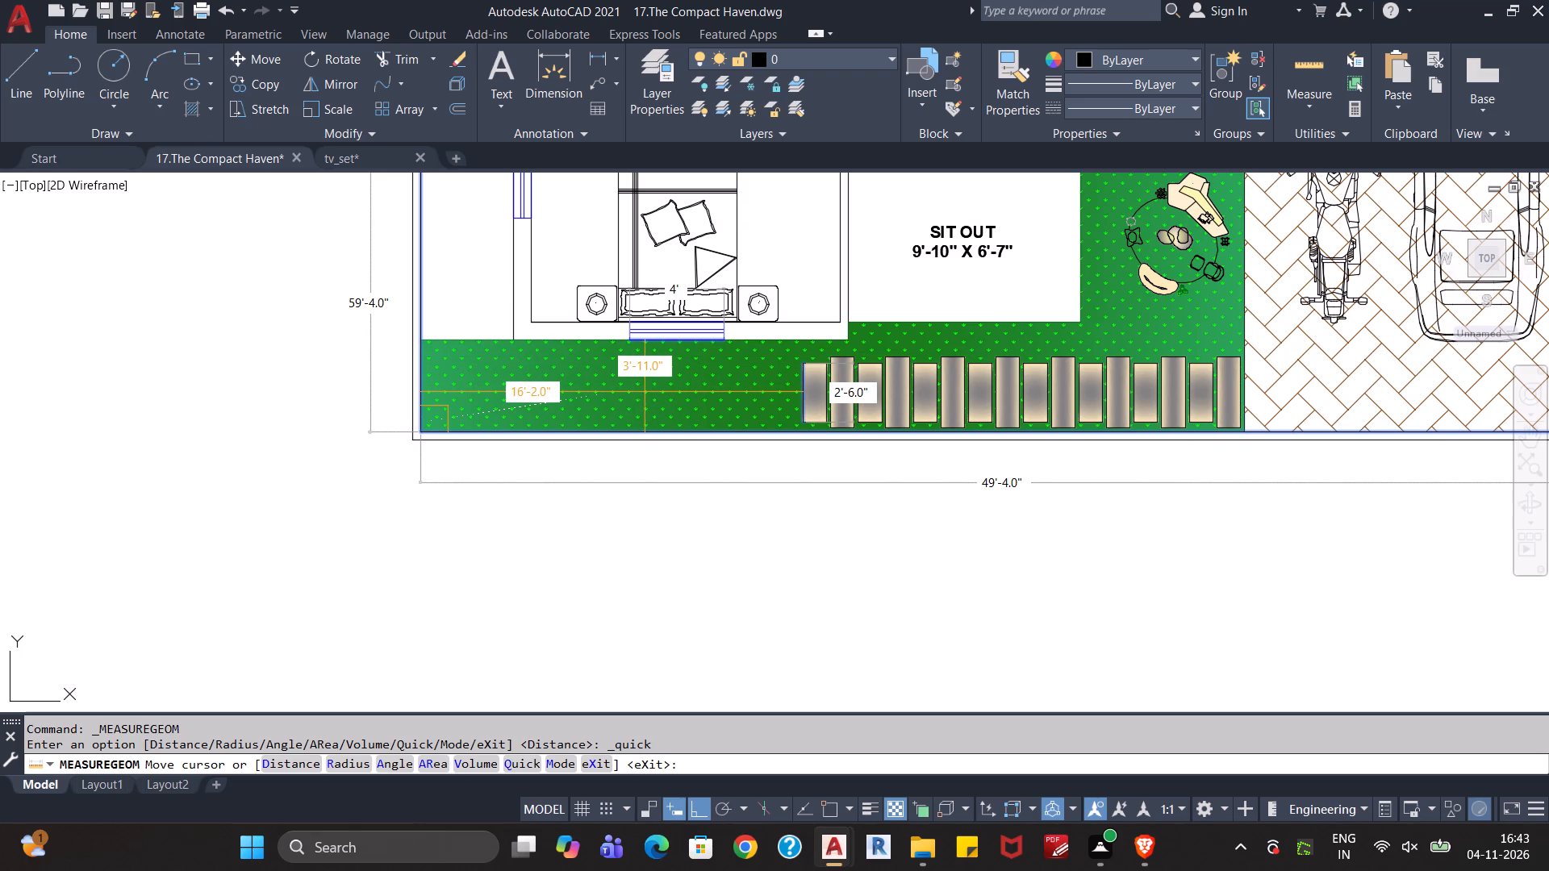
{"action": "key", "text": "Escape"}
Draw a vertical line about 6'-3" long from the front bedroom's outer wall corner across the lawn and past the boundary wall.
{"action": "key", "text": "l"}
{"action": "key", "text": "Return"}
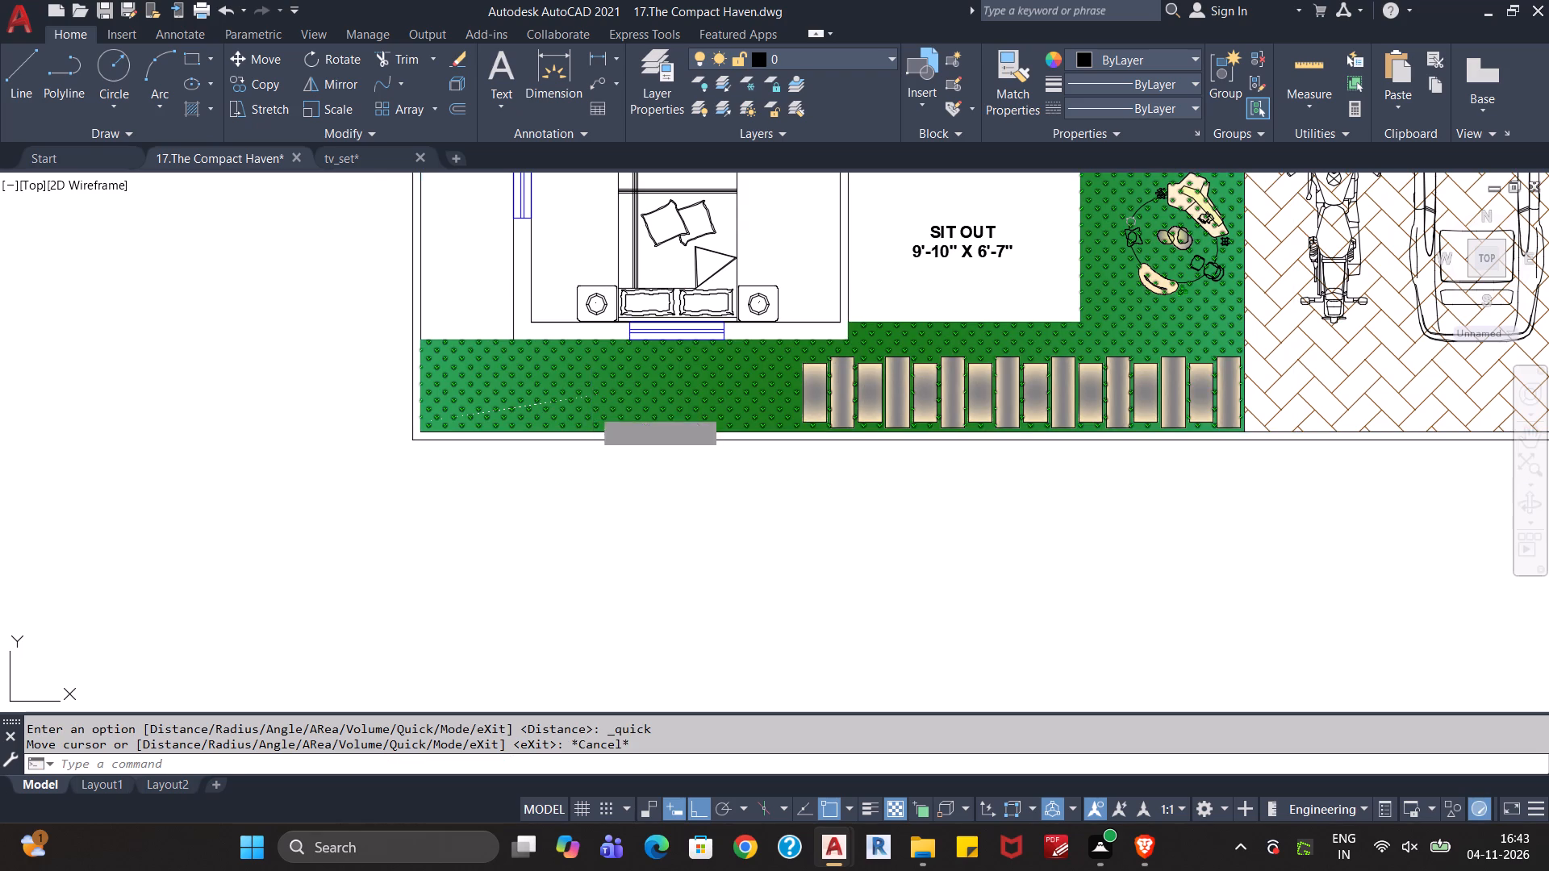
{"action": "left_click", "coordinate": [515, 343]}
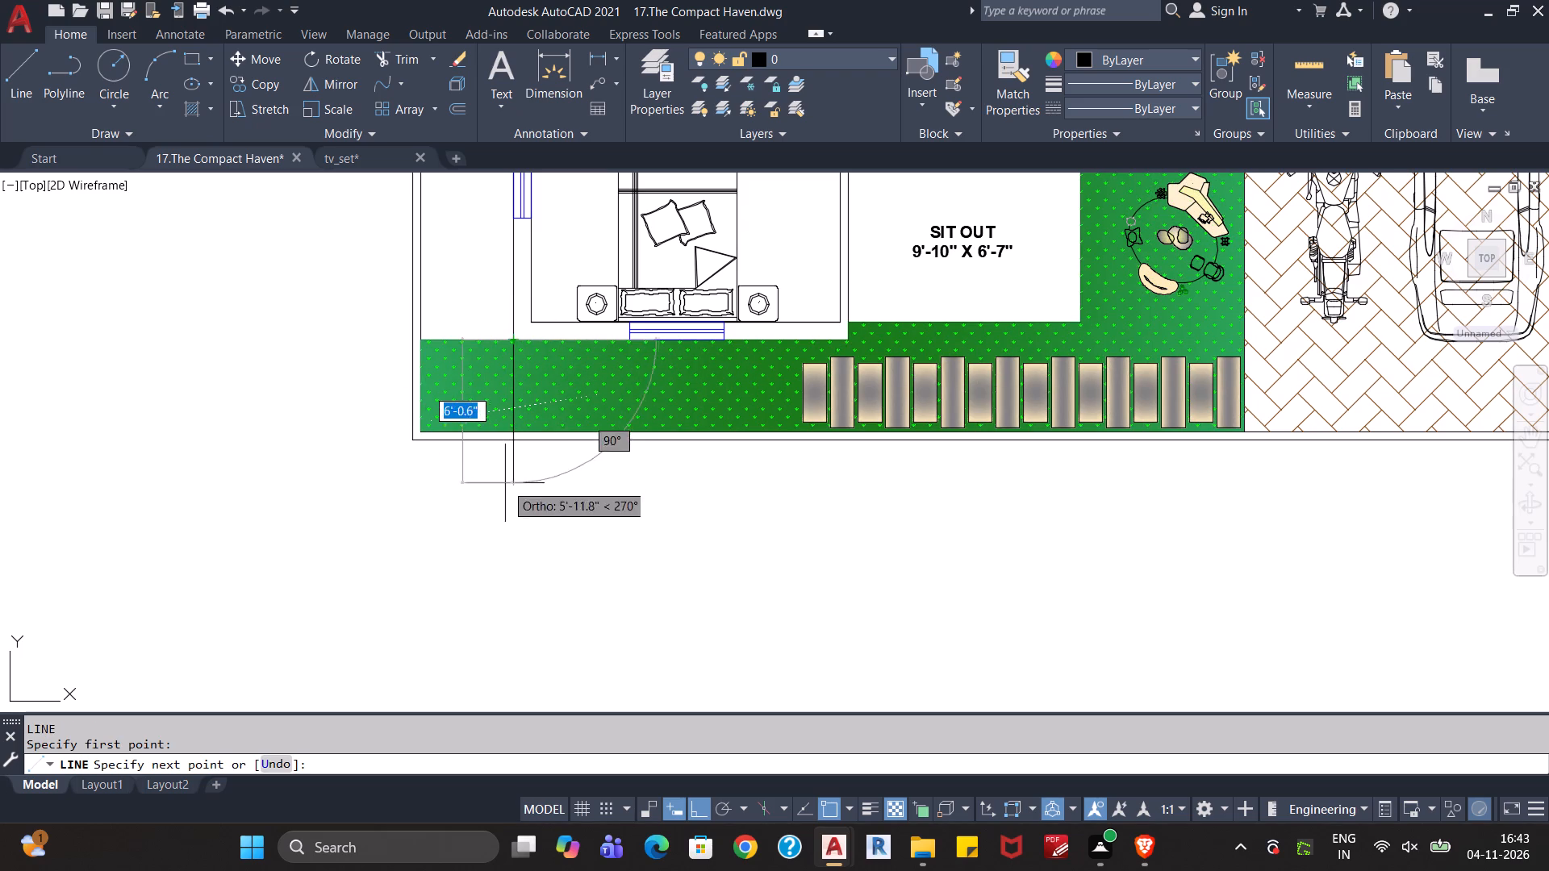
{"action": "left_click", "coordinate": [504, 487]}
{"action": "key", "text": "Escape"}
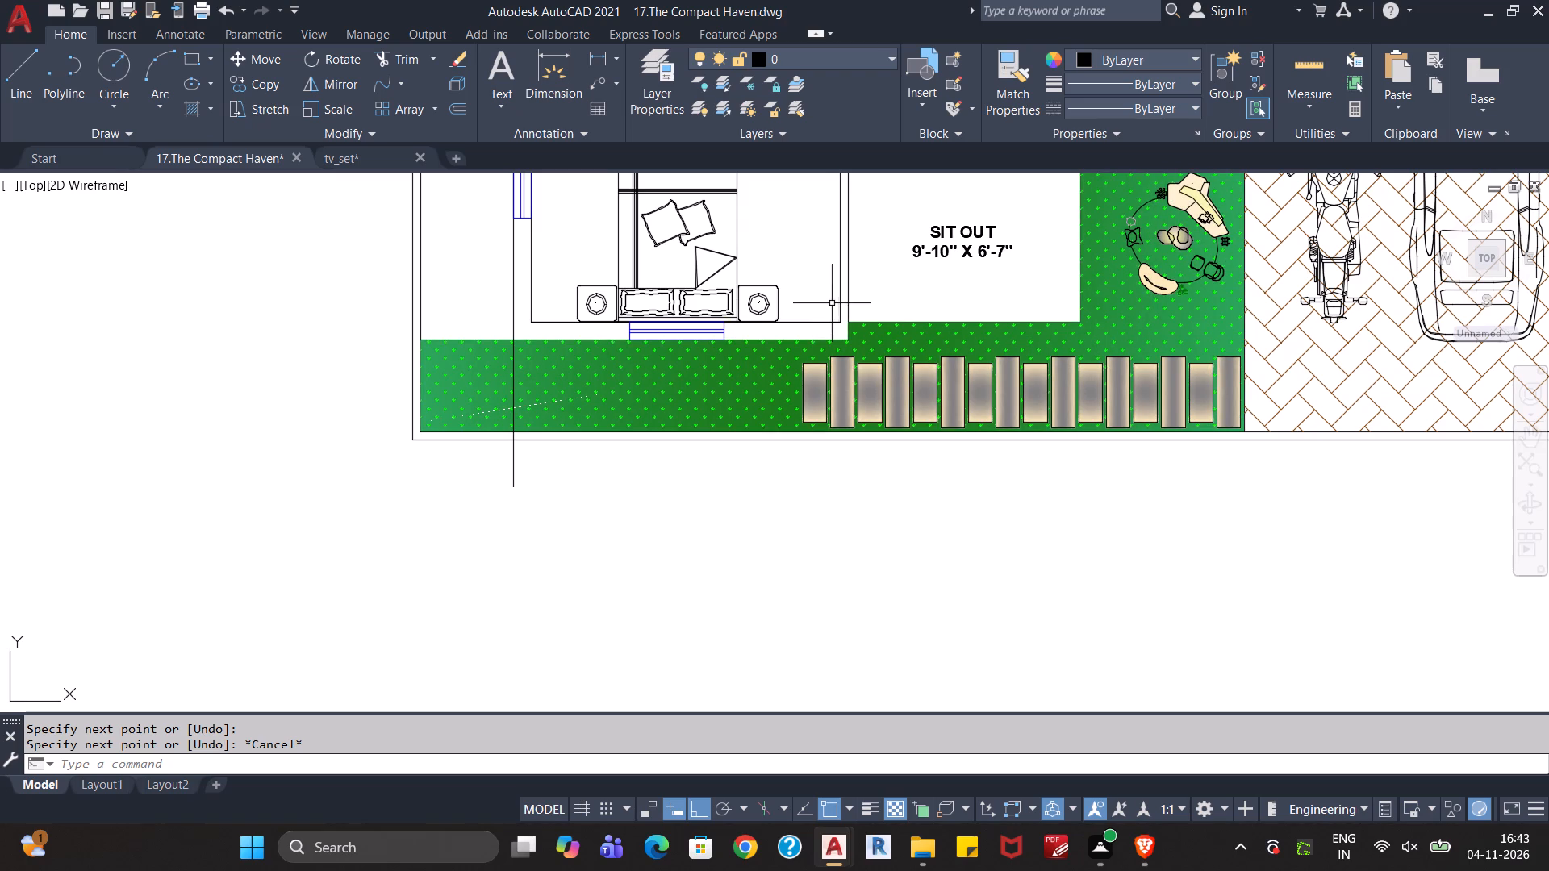
Draw a second vertical line about 5'-10" long across the lawn, from the bedroom wall at the first paving slab past the boundary wall.
{"action": "key", "text": "l"}
{"action": "key", "text": "Return"}
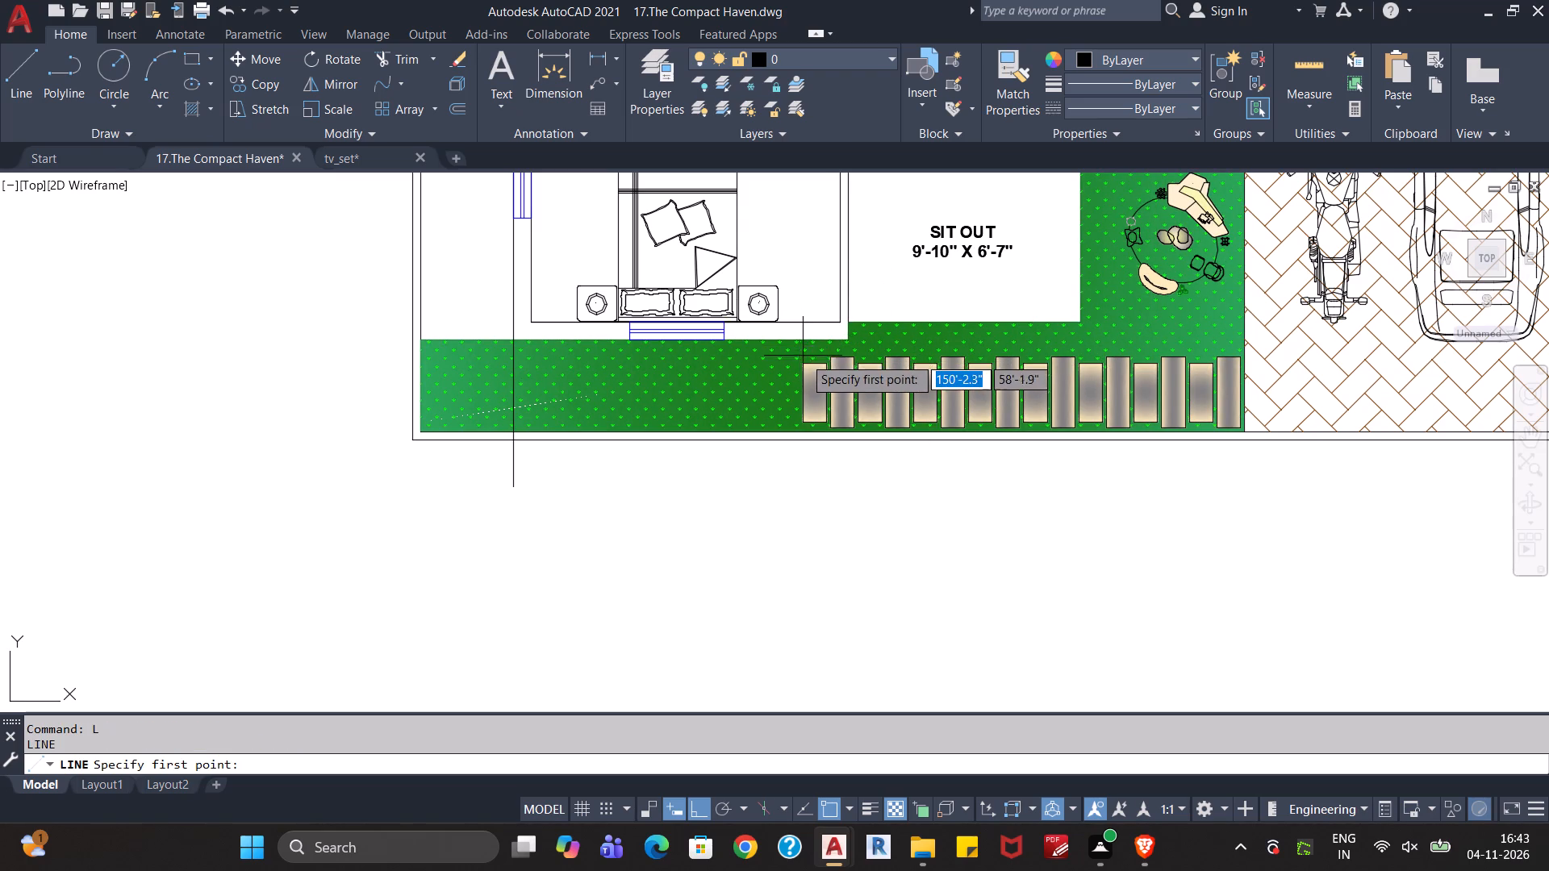
{"action": "left_click", "coordinate": [808, 342]}
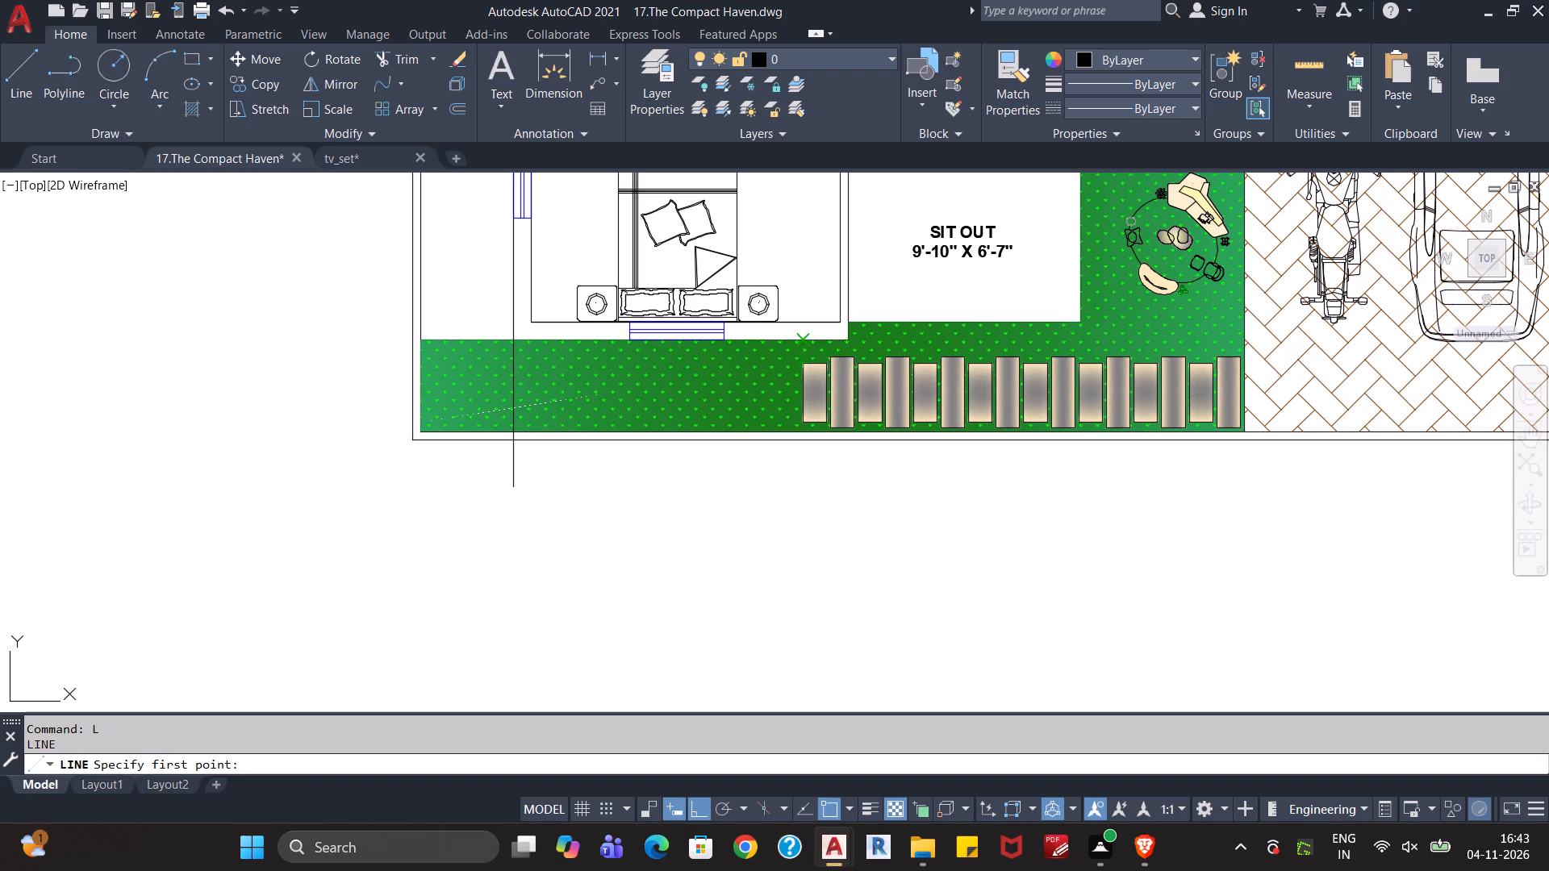
{"action": "left_click", "coordinate": [795, 477]}
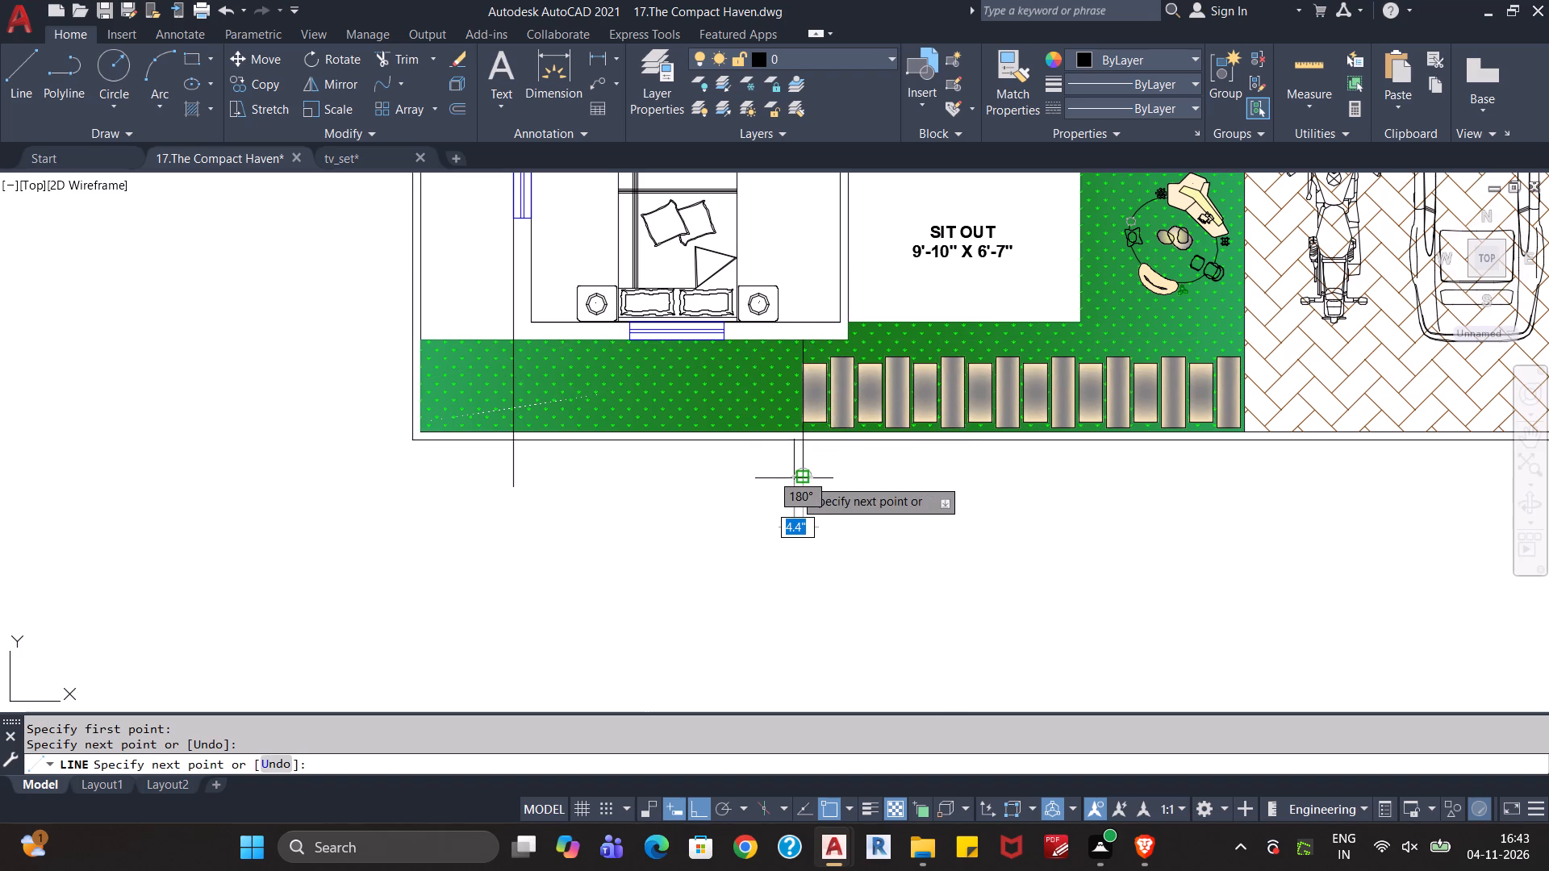
{"action": "key", "text": "Escape"}
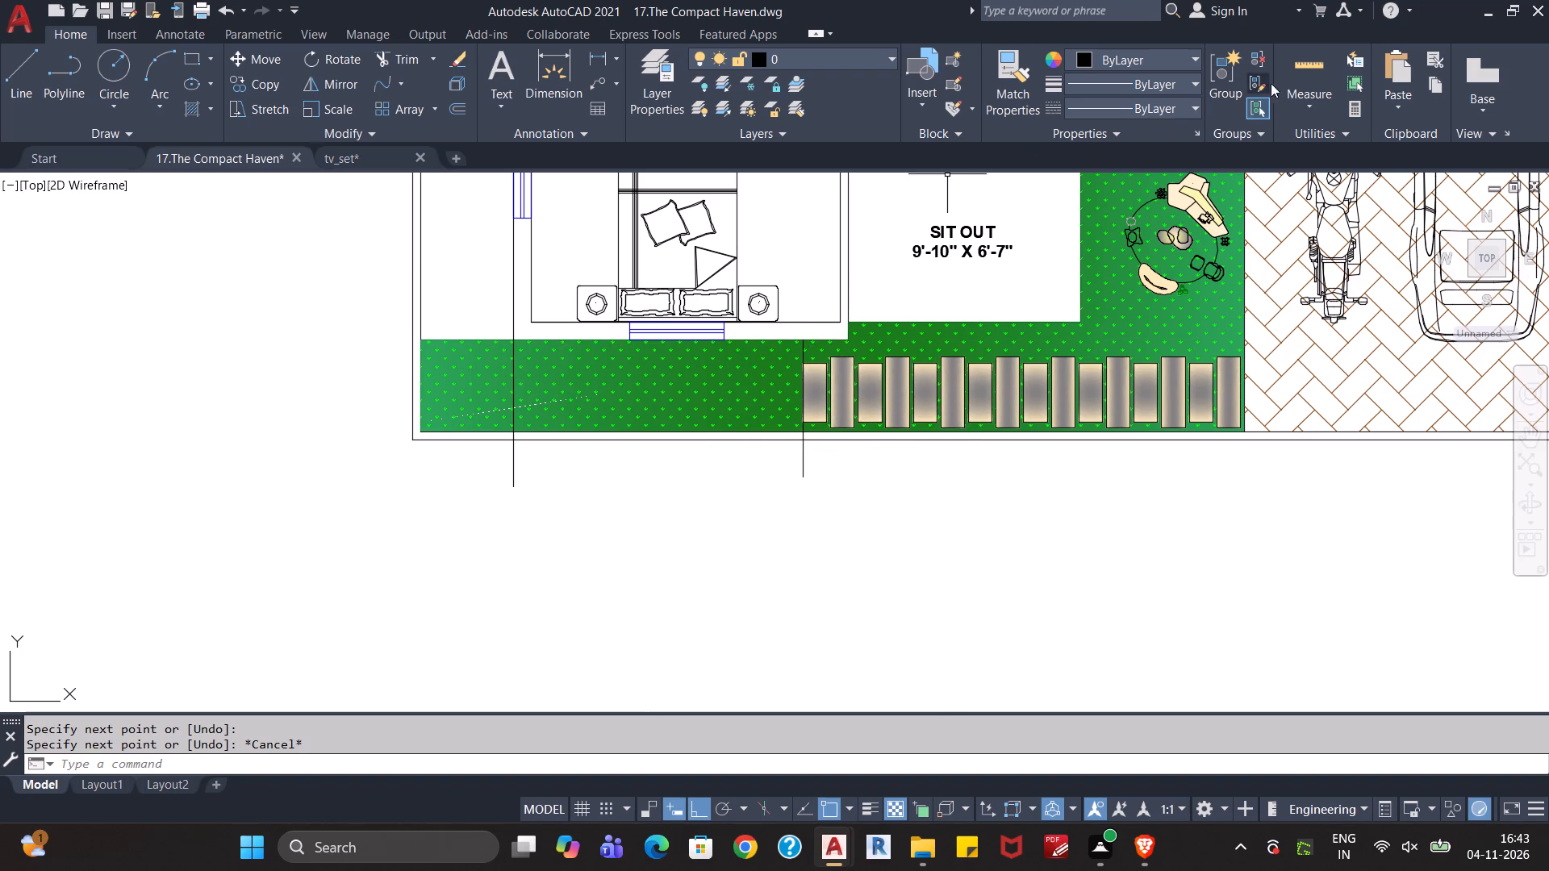
Quick-measure the lawn area between the two vertical lines.
{"action": "left_click", "coordinate": [1304, 62]}
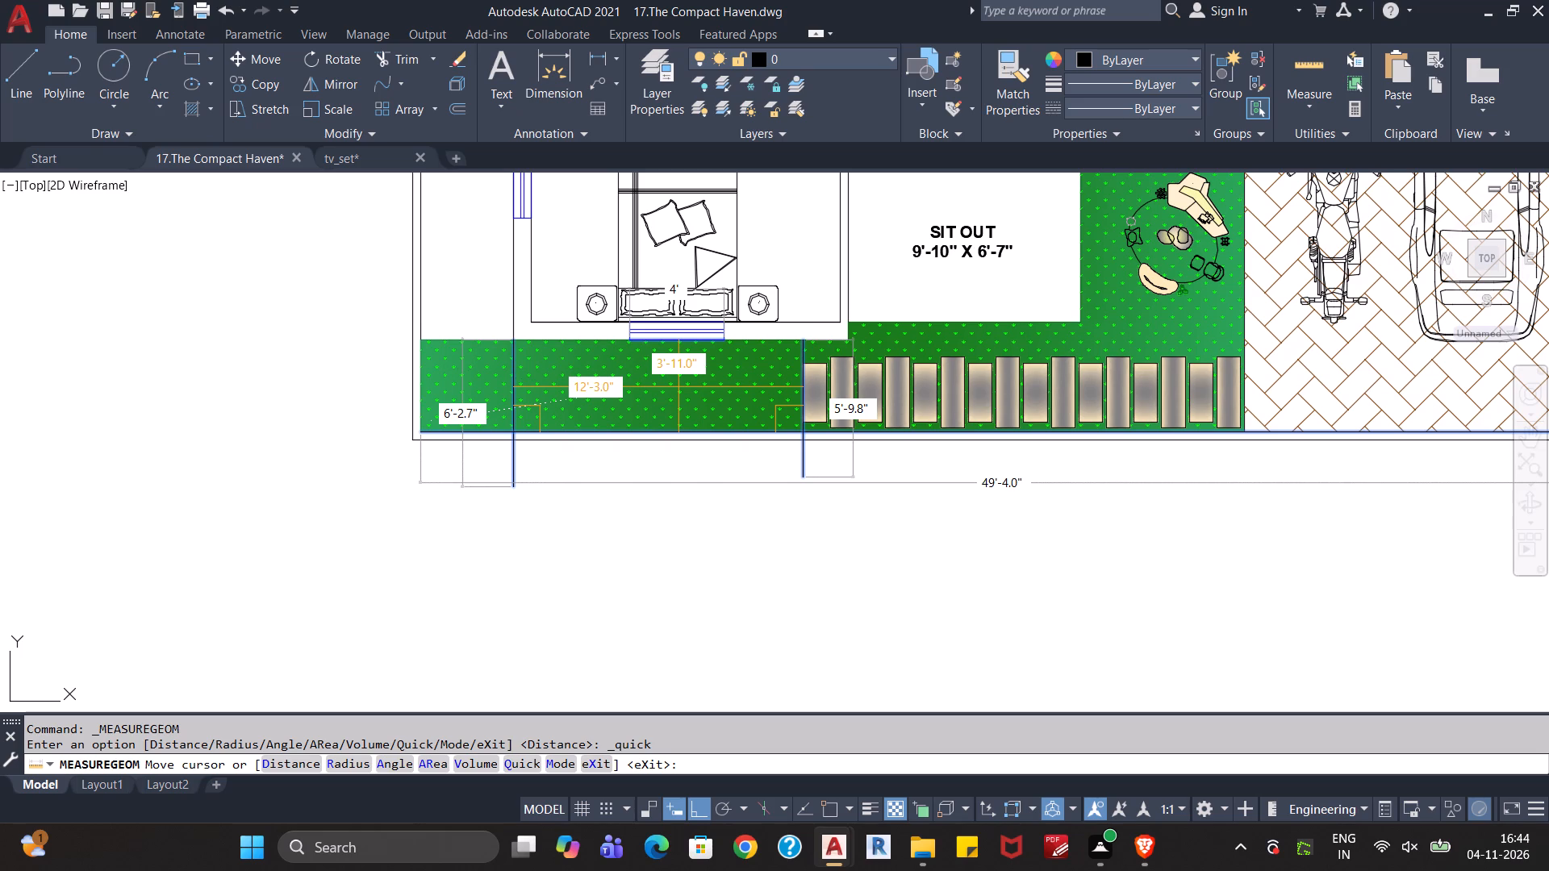
{"action": "key", "text": "Escape"}
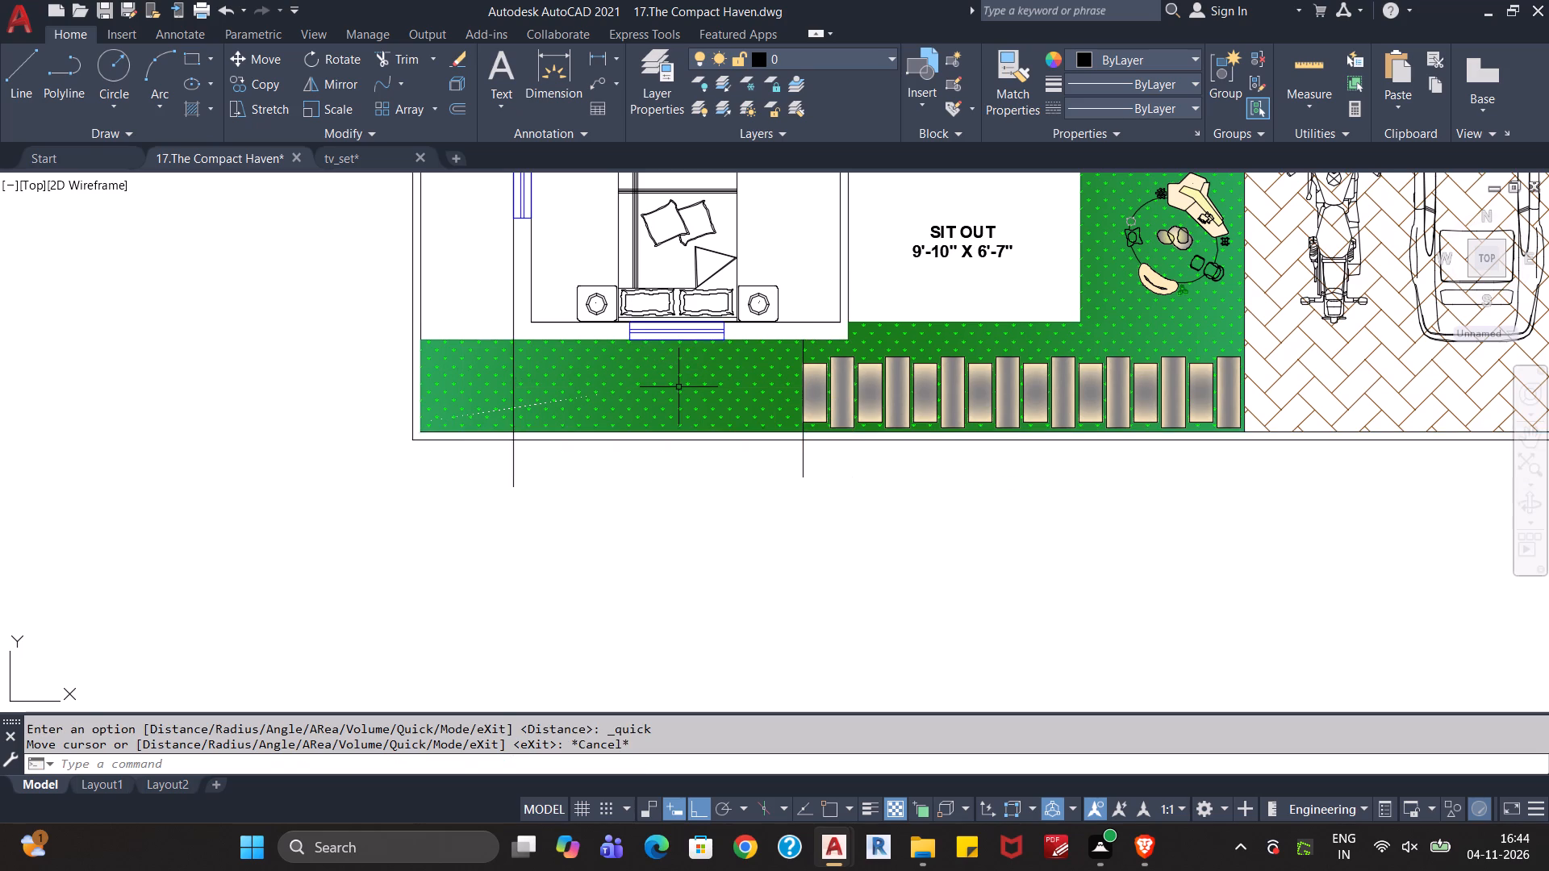
{"action": "left_click", "coordinate": [514, 474]}
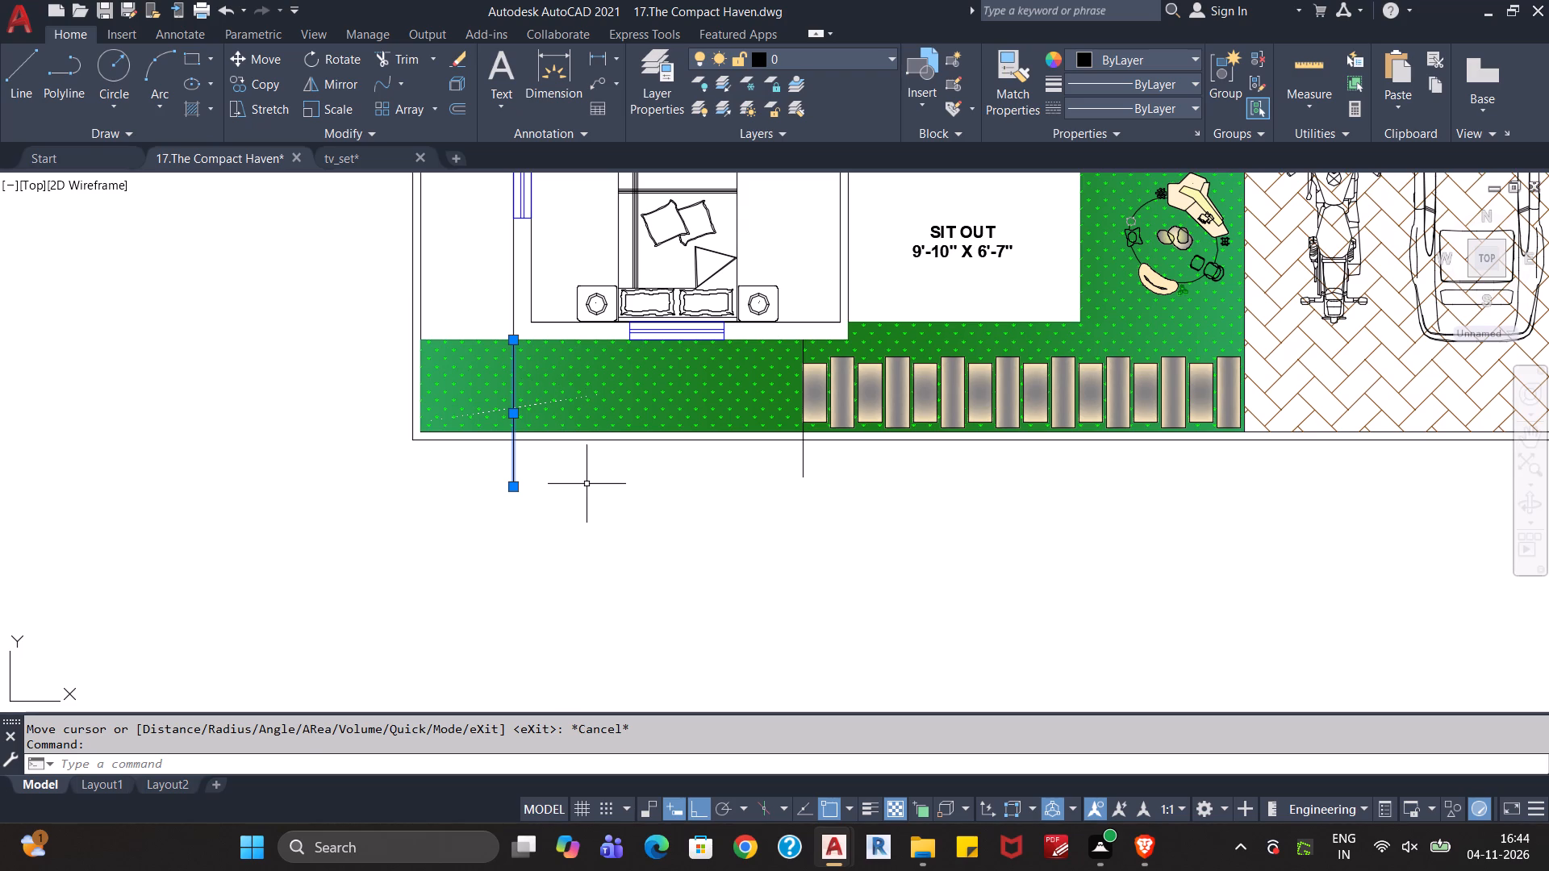
{"action": "key", "text": "Escape"}
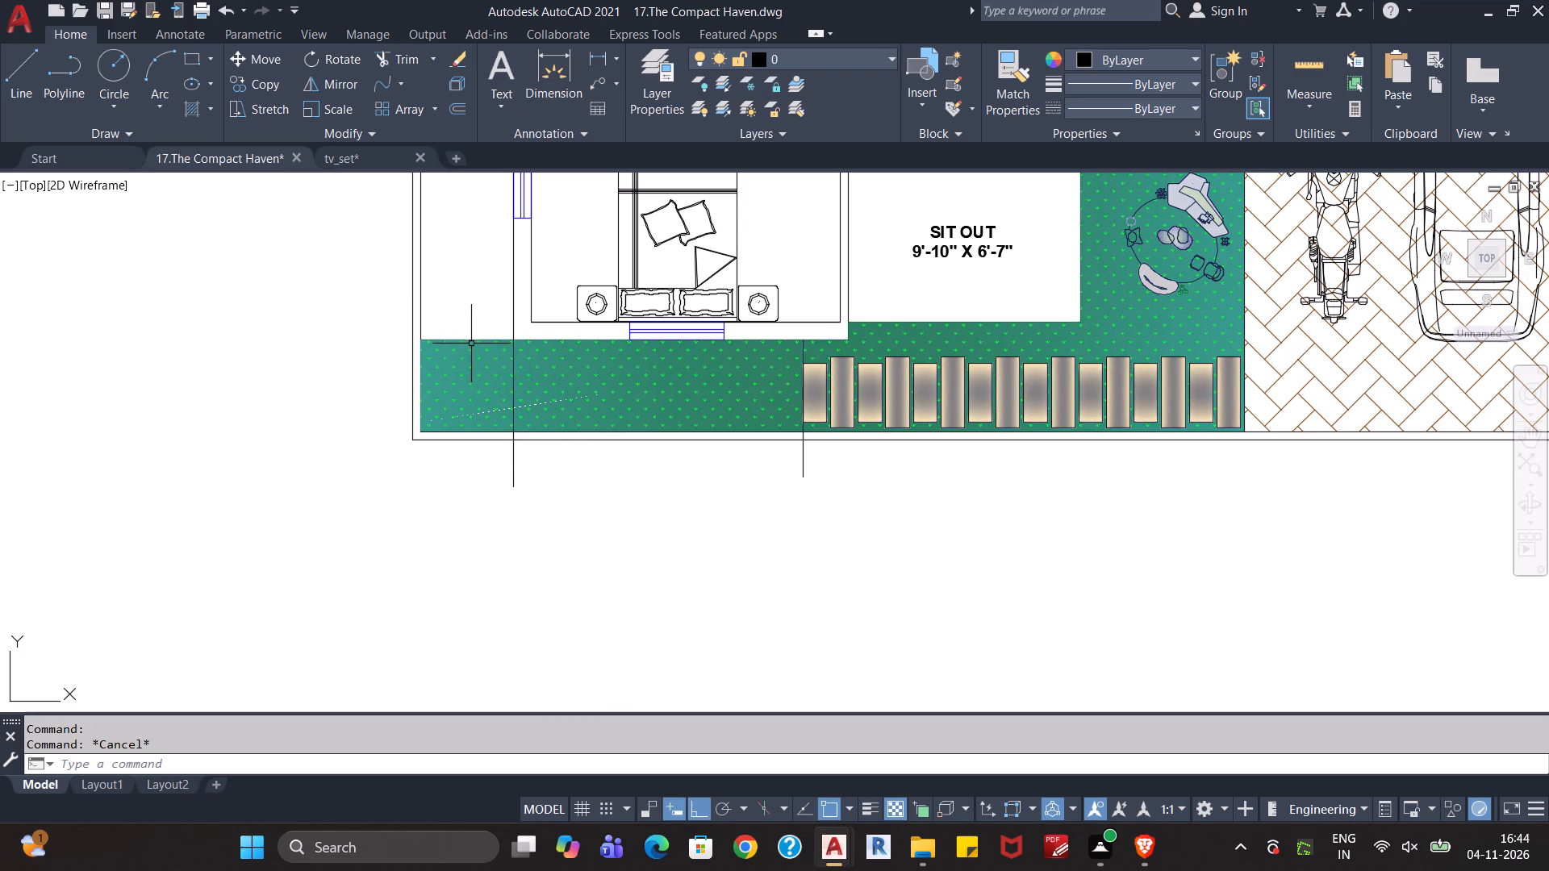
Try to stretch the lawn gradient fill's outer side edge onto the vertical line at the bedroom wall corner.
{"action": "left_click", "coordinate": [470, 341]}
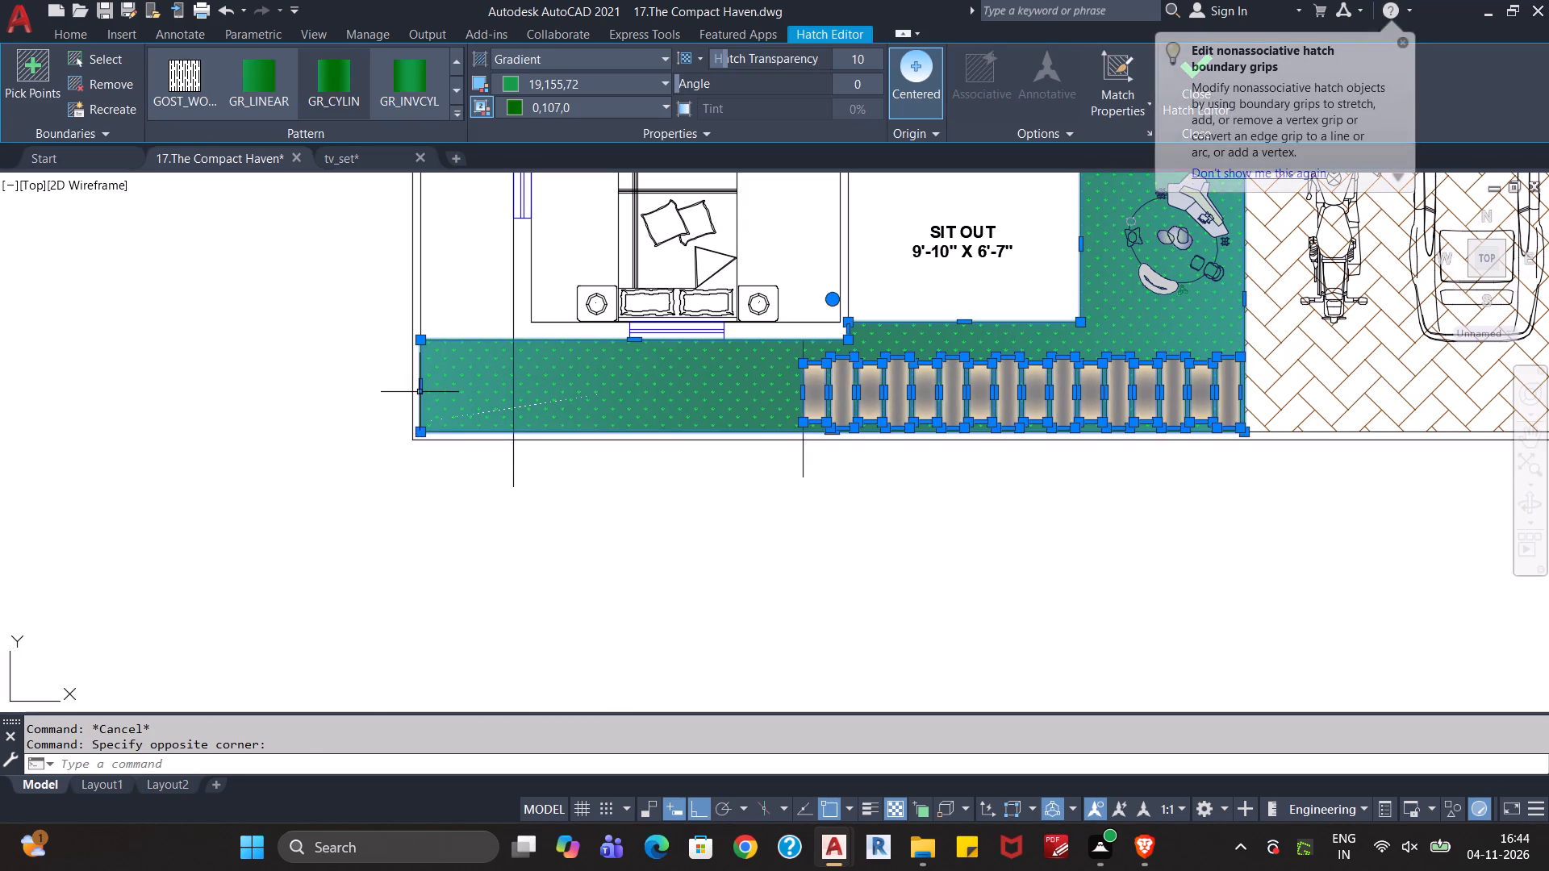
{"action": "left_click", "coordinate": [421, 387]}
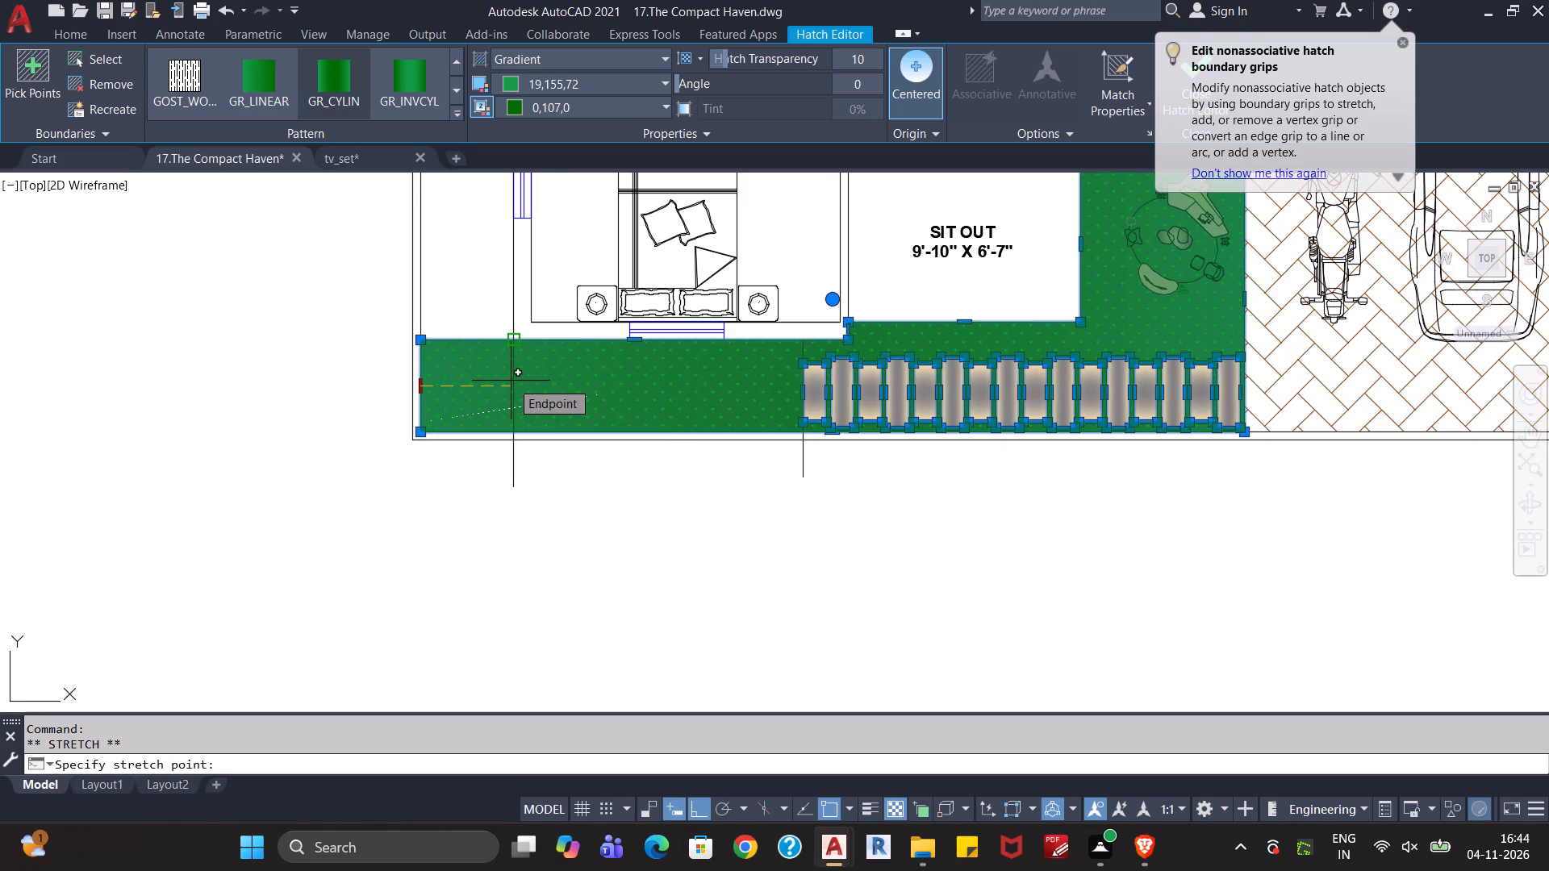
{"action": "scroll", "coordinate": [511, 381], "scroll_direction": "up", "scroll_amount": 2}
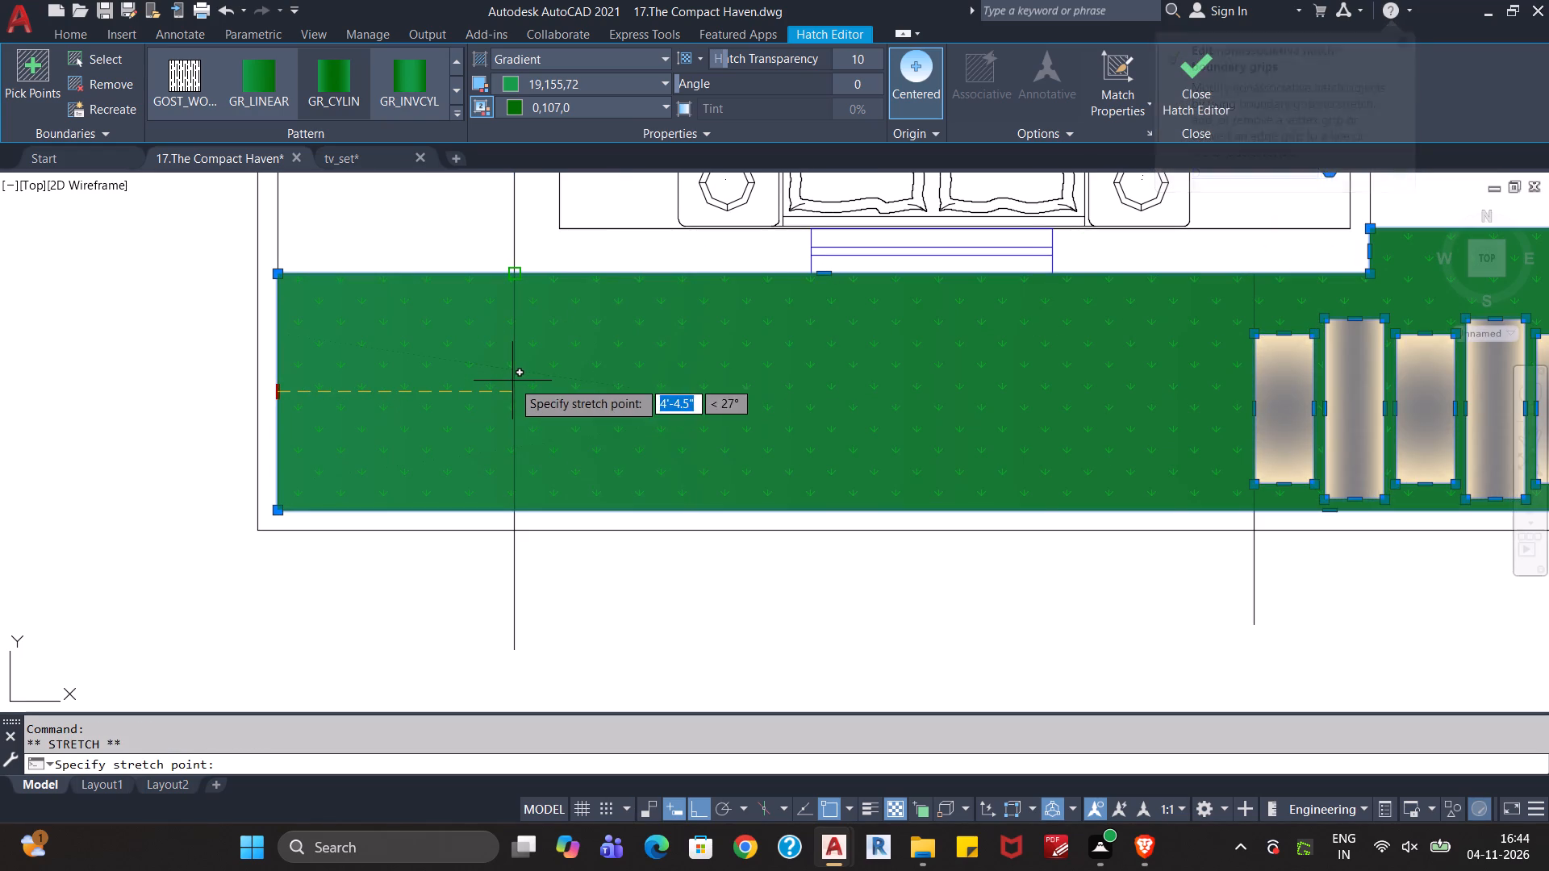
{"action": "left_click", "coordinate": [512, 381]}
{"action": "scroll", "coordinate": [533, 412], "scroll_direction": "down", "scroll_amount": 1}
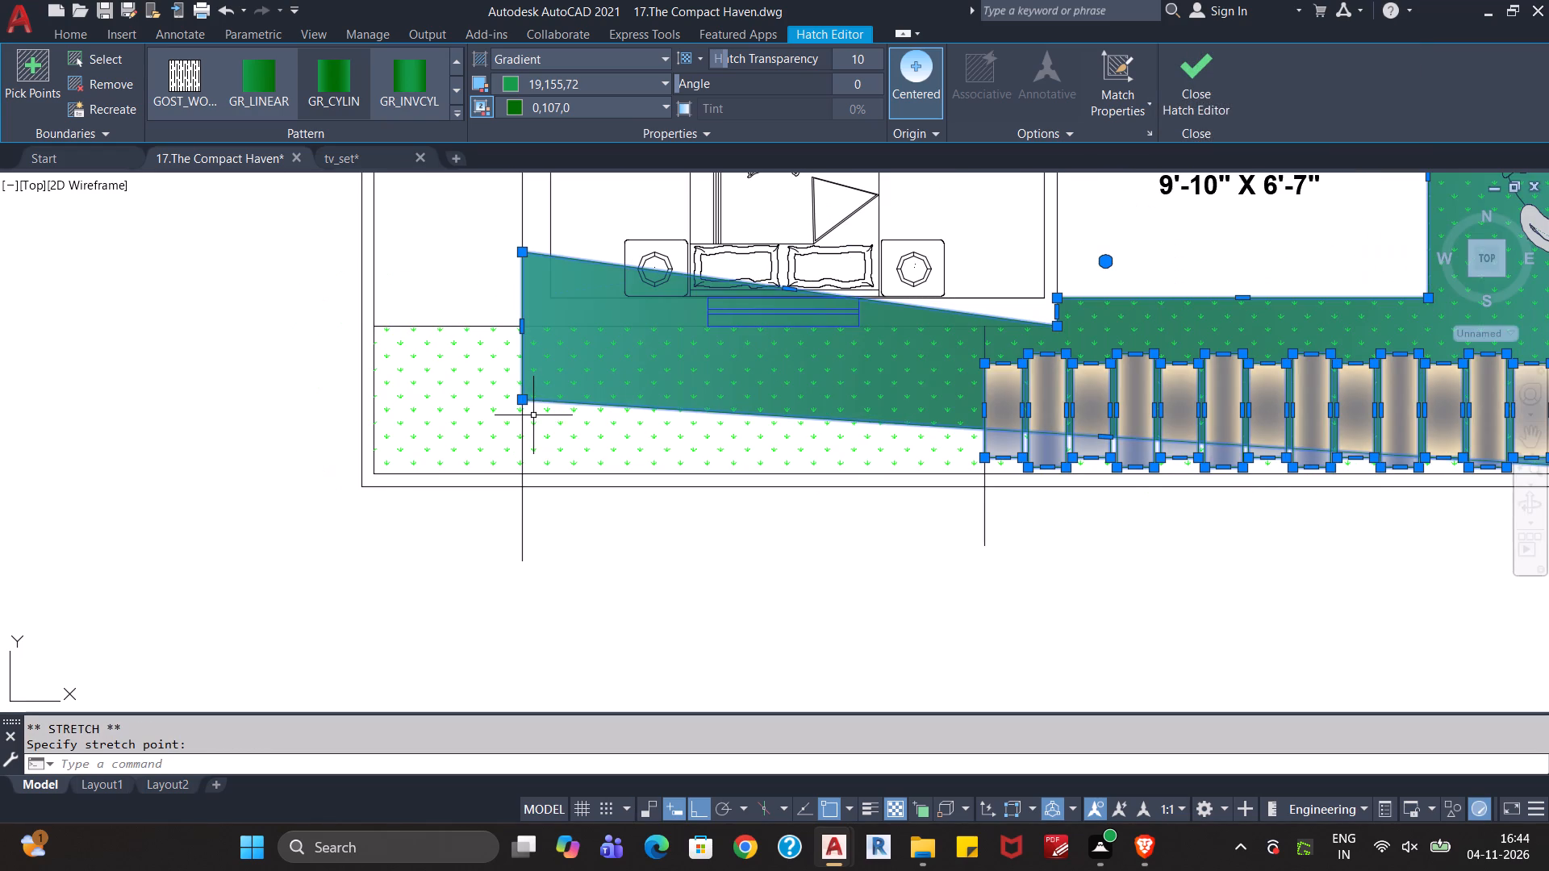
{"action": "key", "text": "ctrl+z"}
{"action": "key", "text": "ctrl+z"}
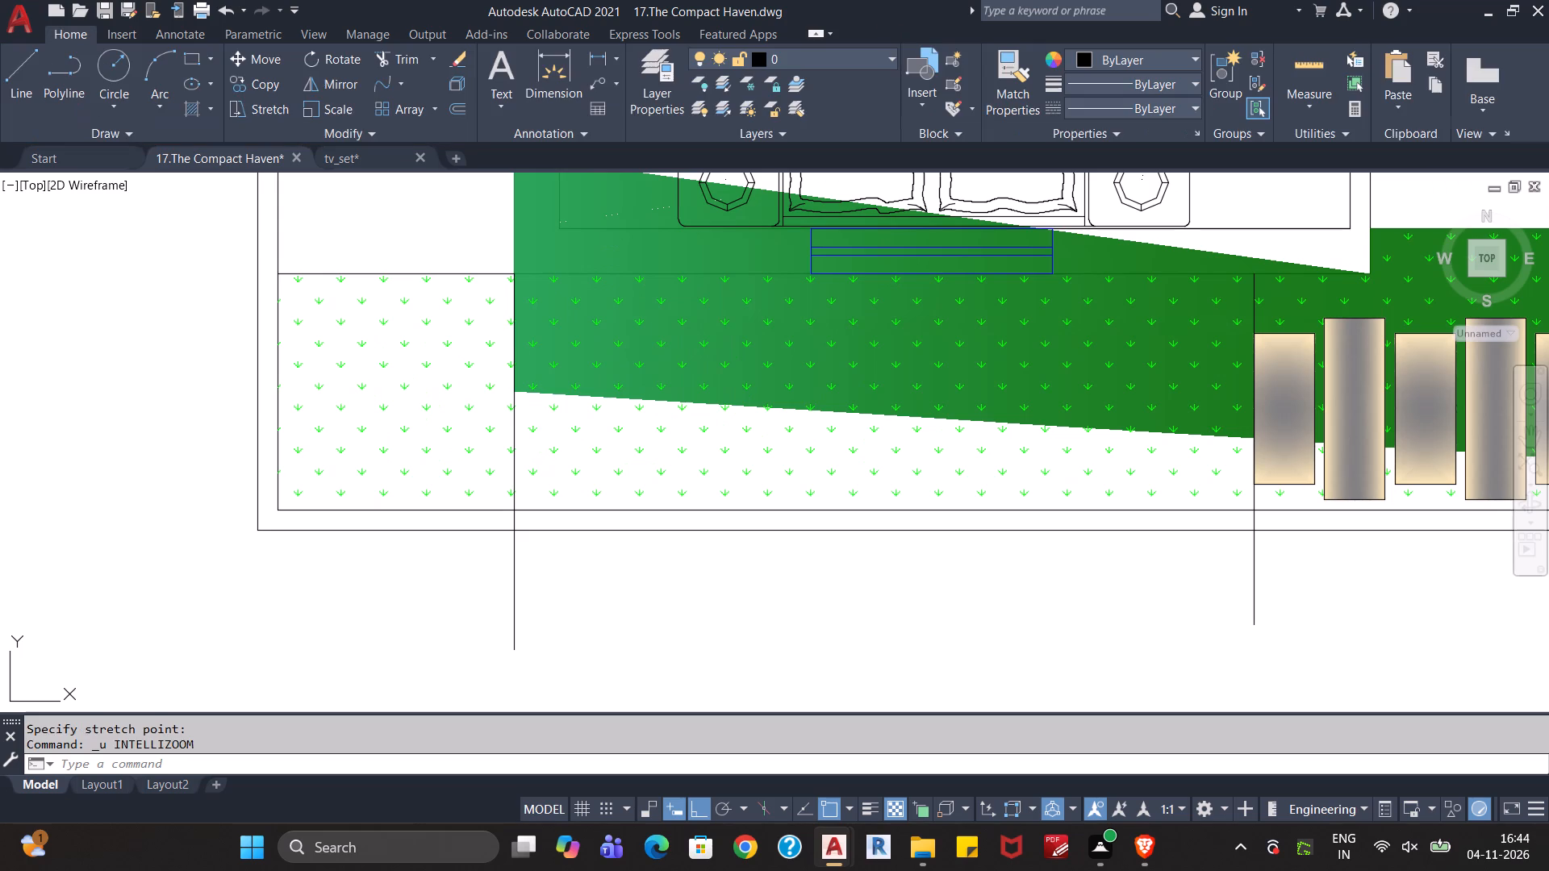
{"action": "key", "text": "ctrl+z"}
Stretch the gradient lawn fill's two outer corners onto the vertical line at the front bedroom's outer wall corner.
{"action": "left_click", "coordinate": [441, 399]}
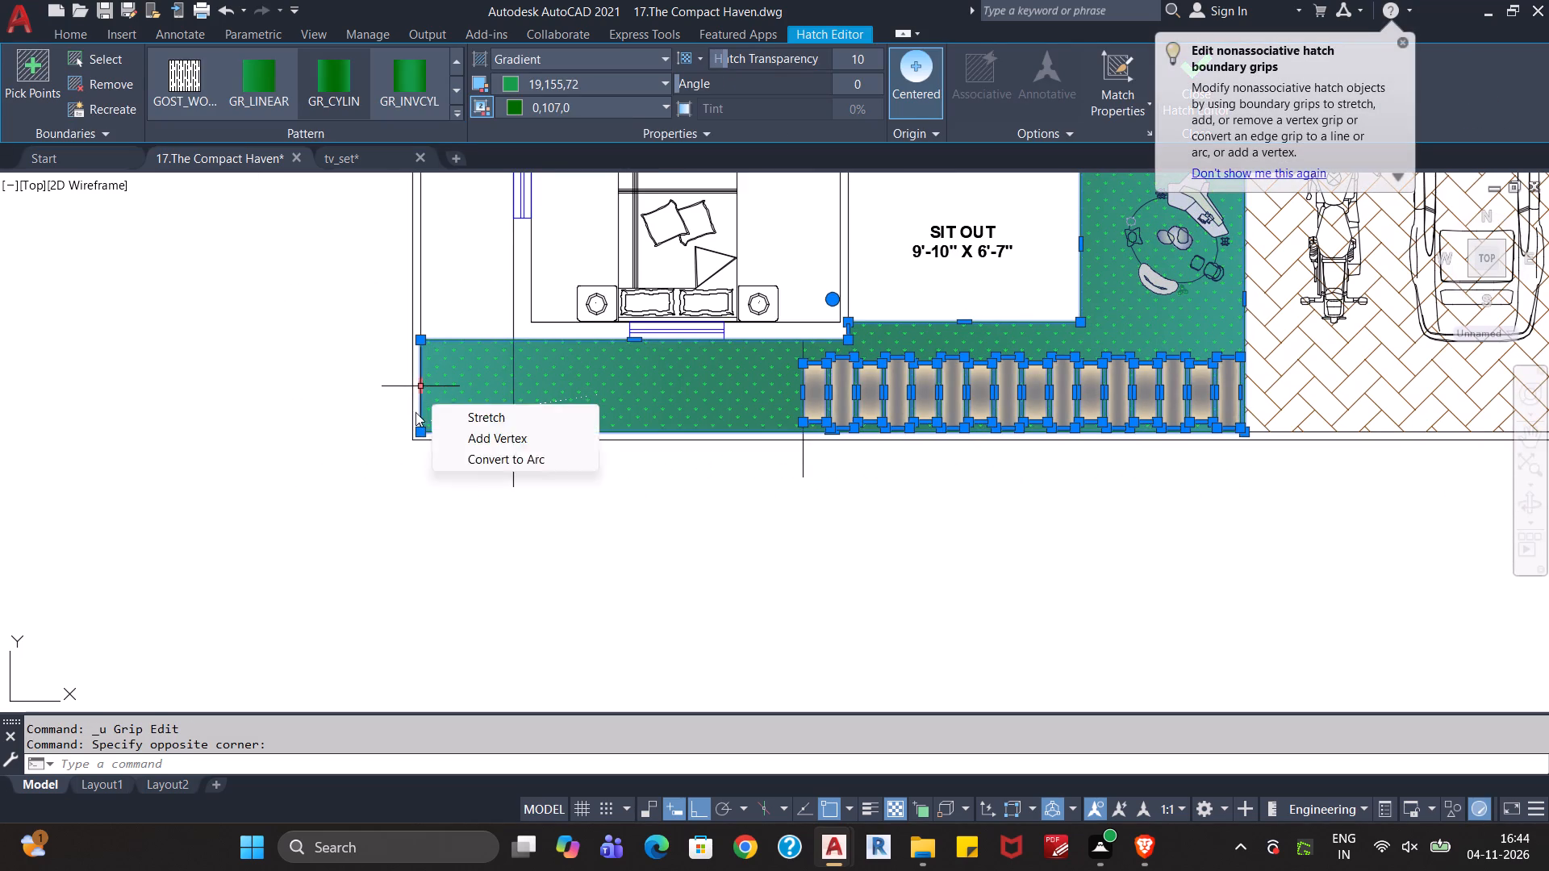
{"action": "left_click", "coordinate": [420, 431]}
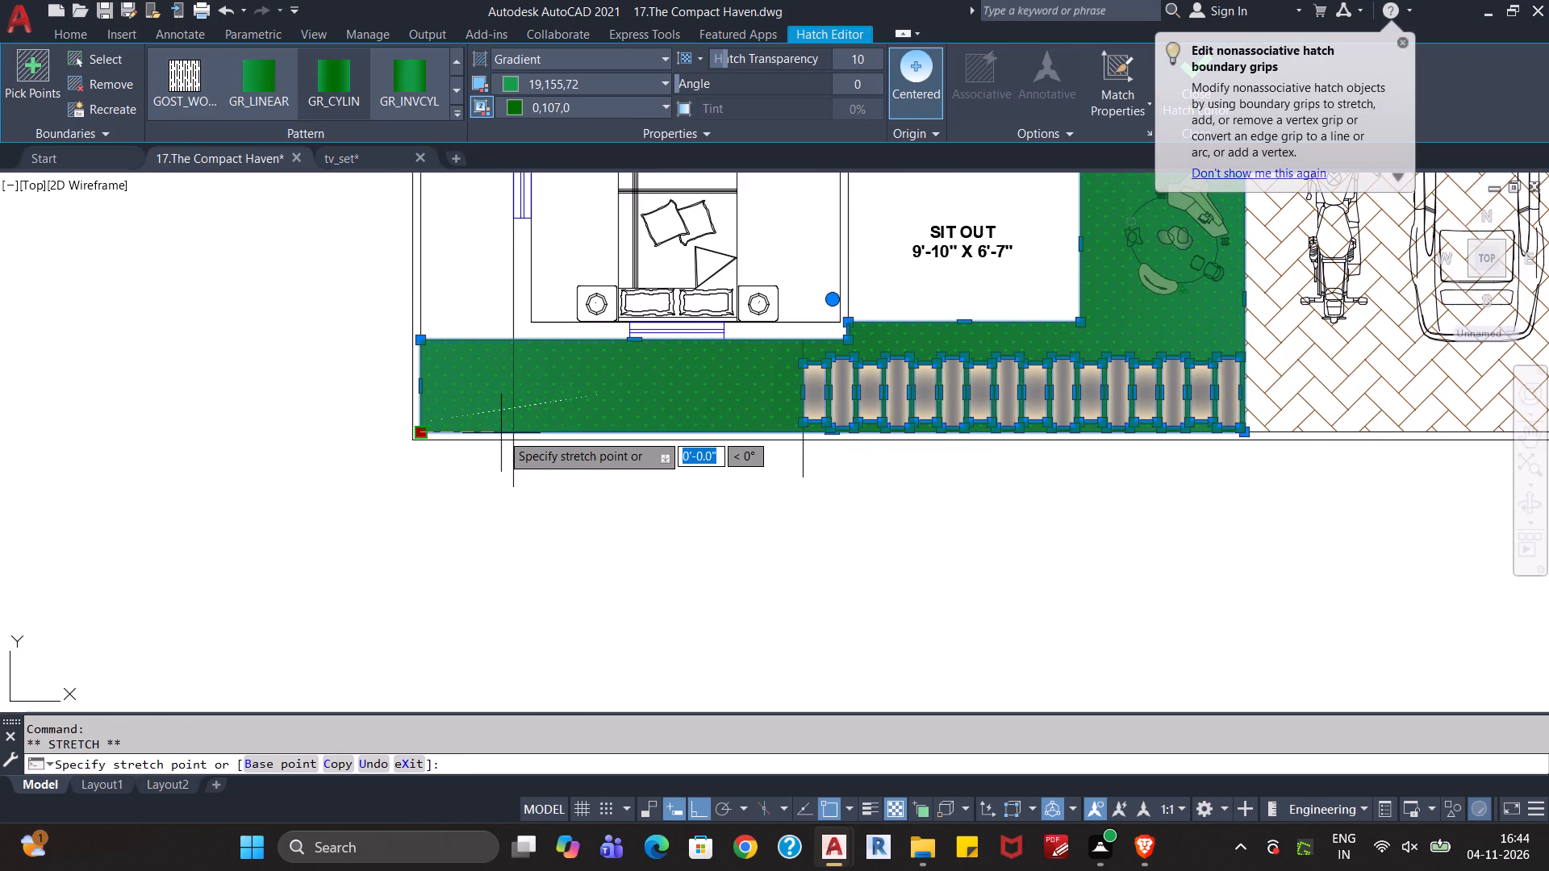
{"action": "left_click", "coordinate": [514, 432]}
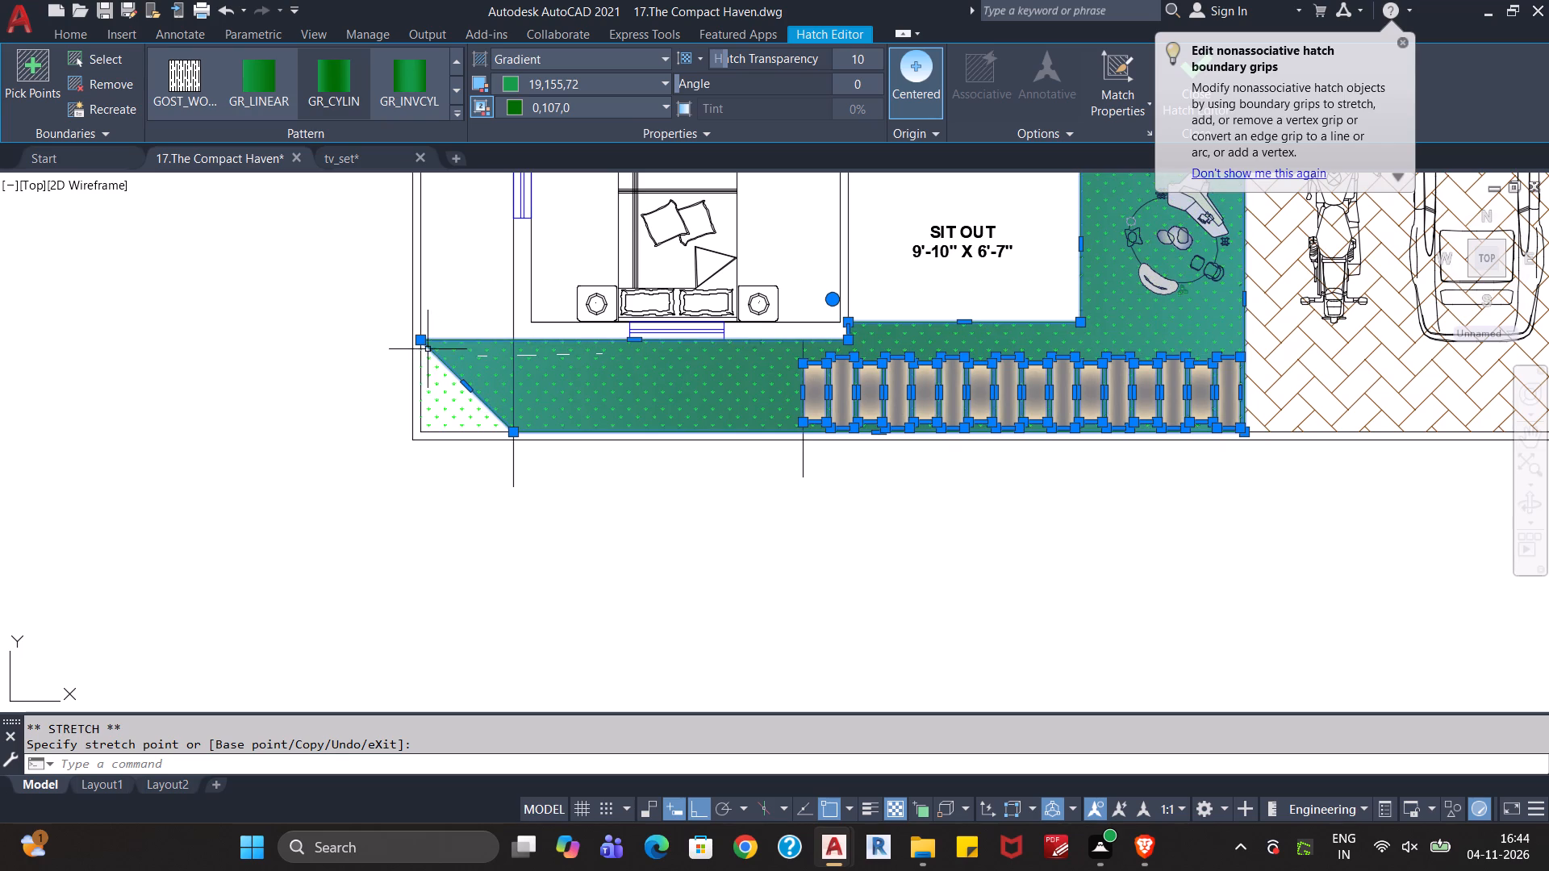
{"action": "left_click", "coordinate": [423, 344]}
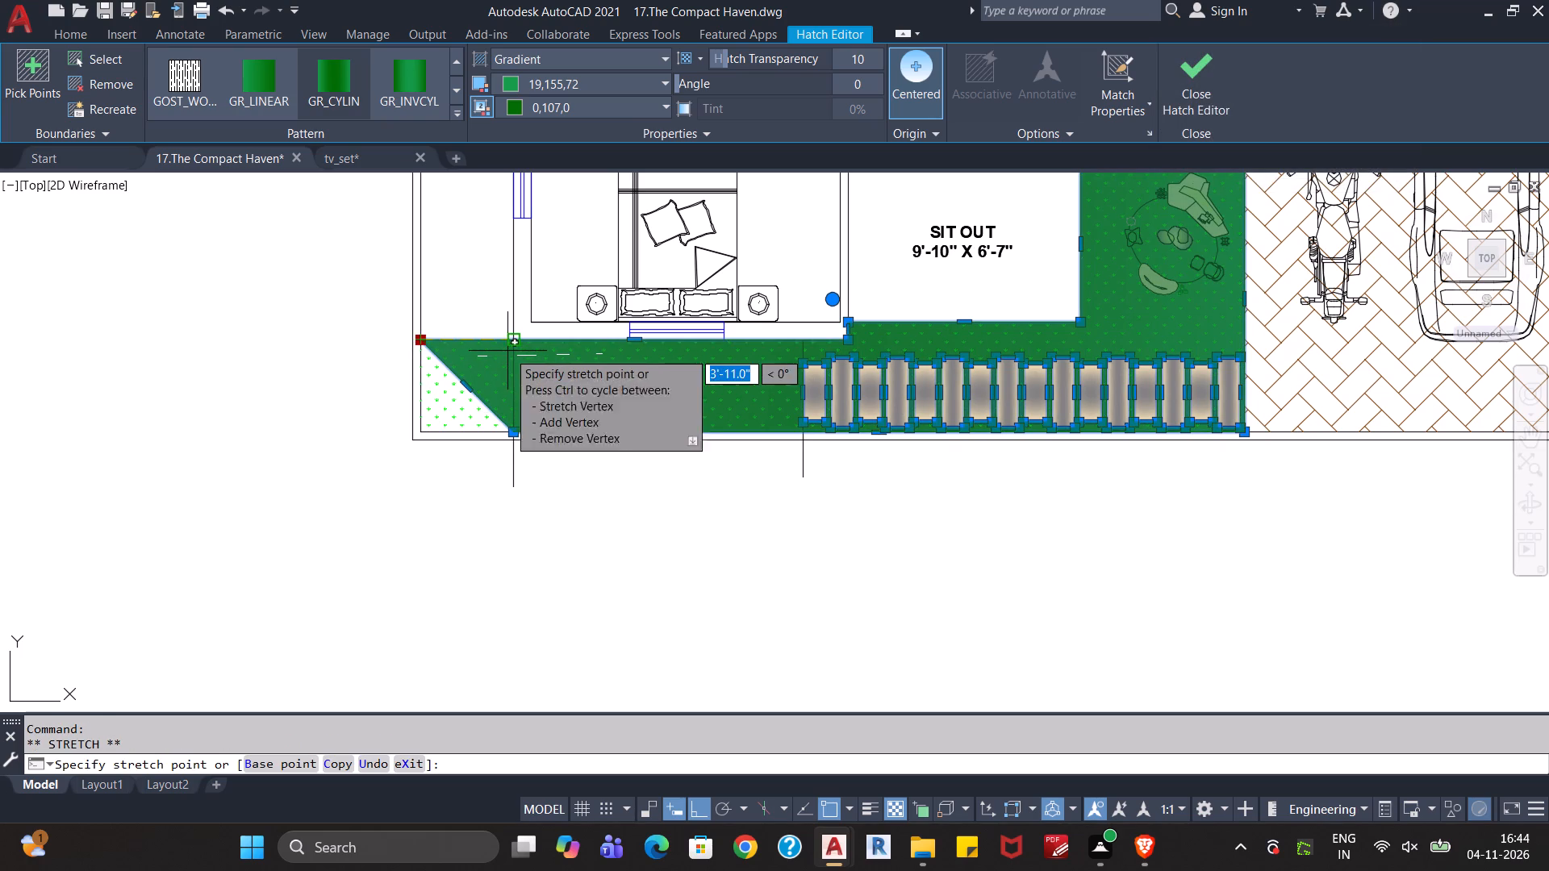
{"action": "left_click", "coordinate": [514, 345]}
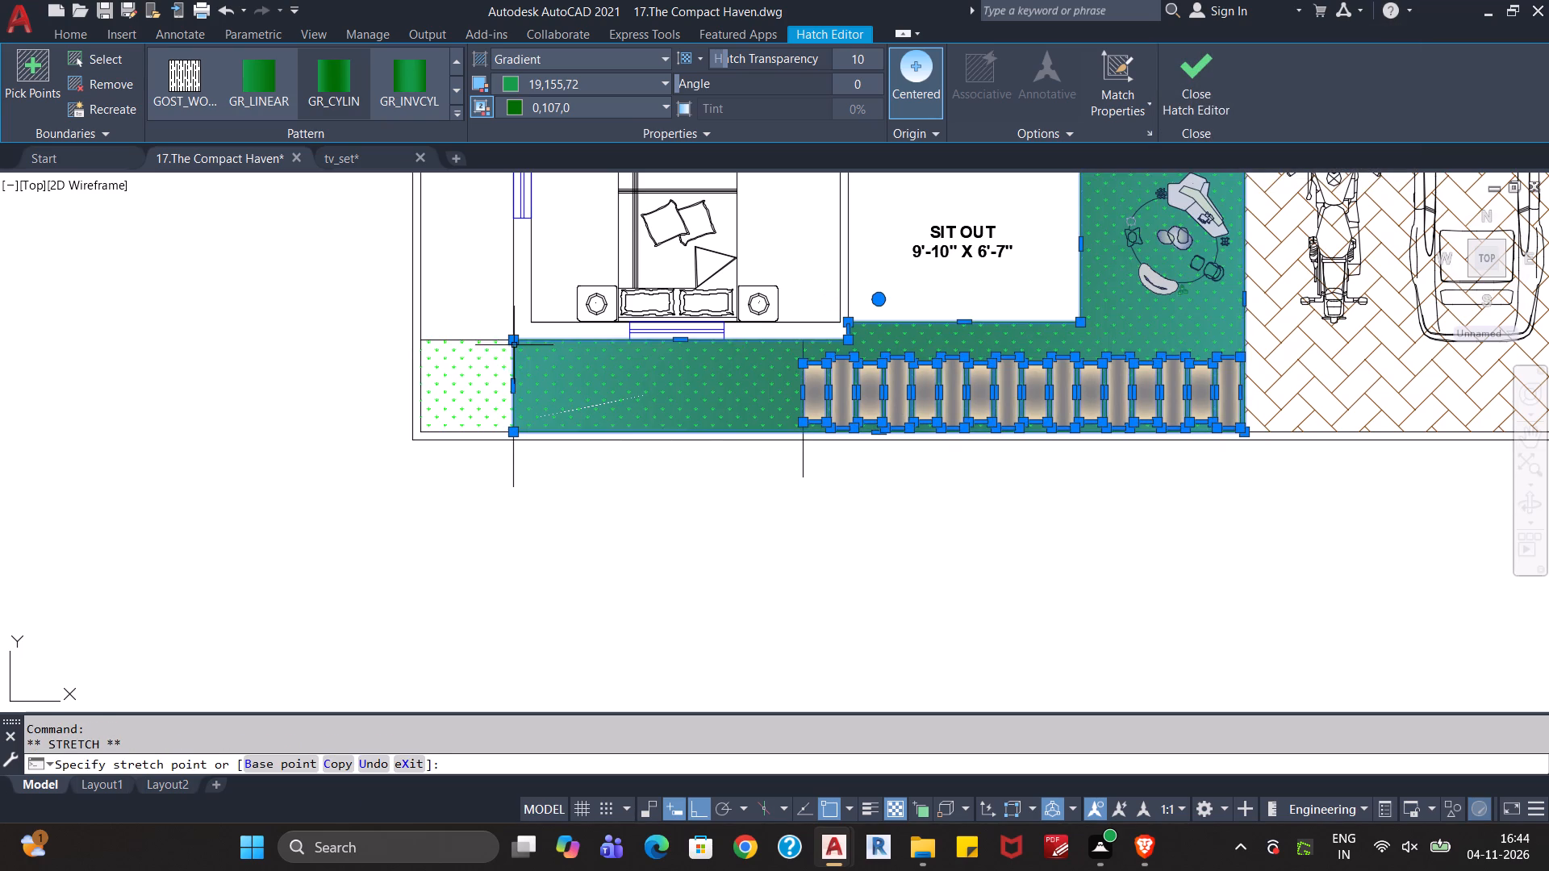
{"action": "key", "text": "Escape"}
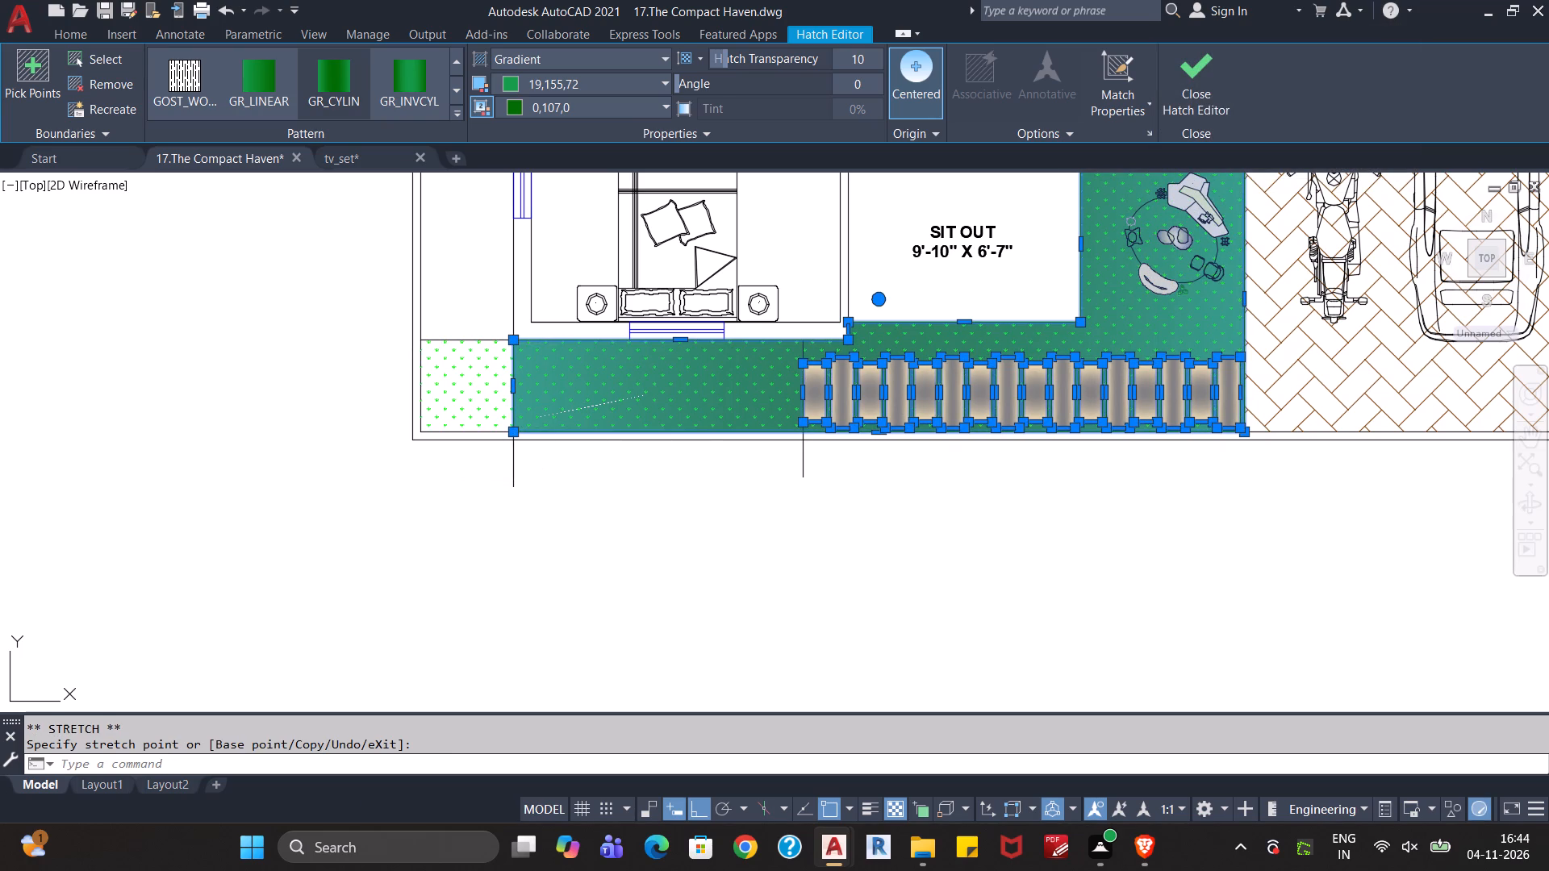
Stretch the green GRASS pattern hatch's two outer corners onto the same vertical line at the bedroom wall corner.
{"action": "left_click", "coordinate": [476, 371]}
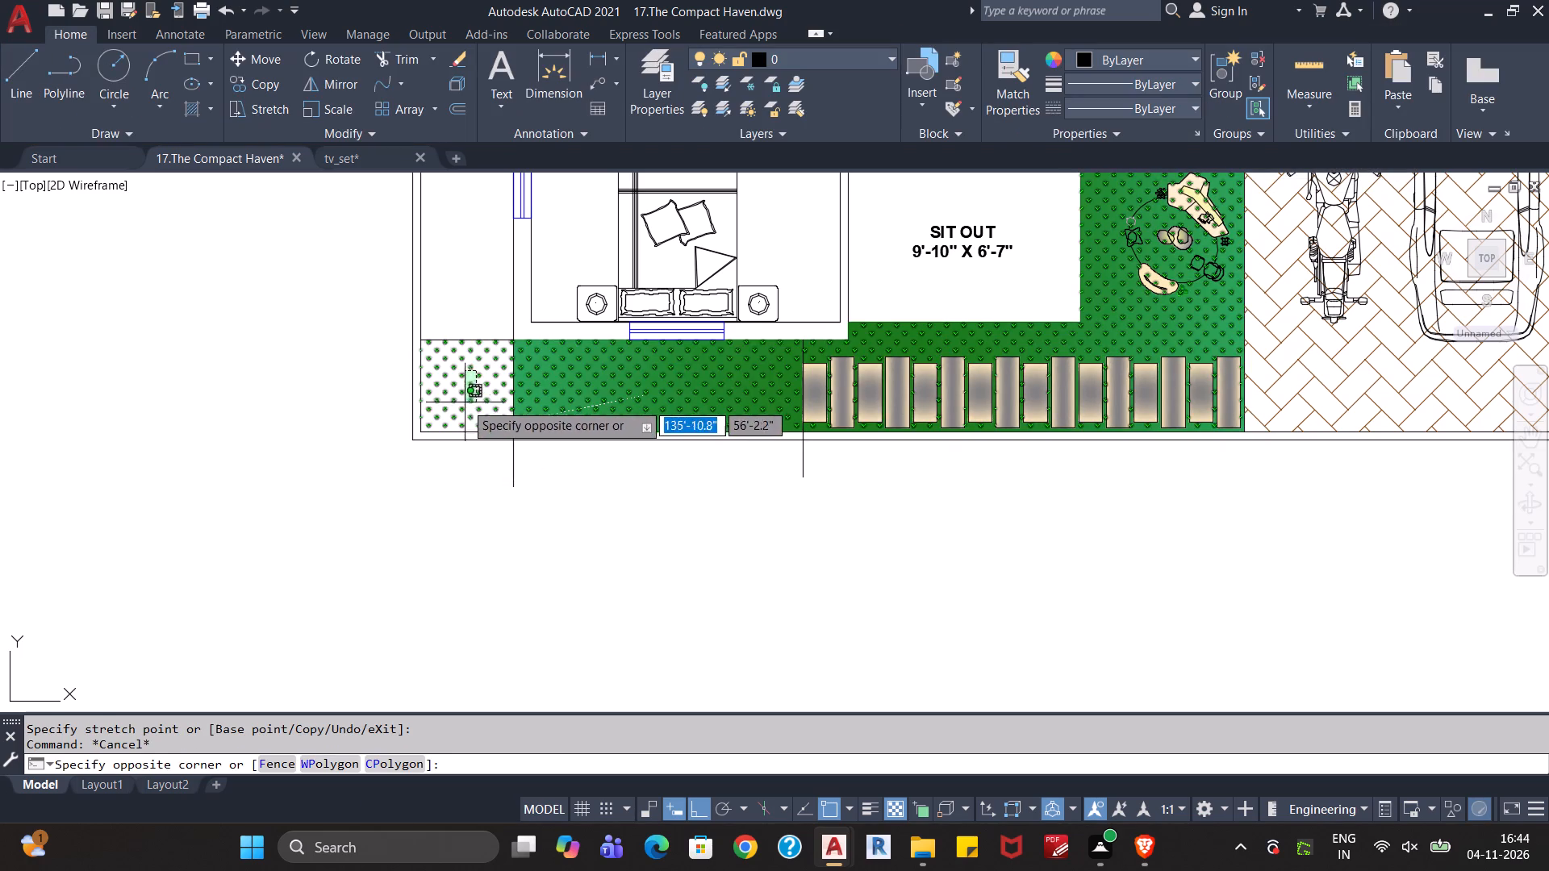
{"action": "left_click", "coordinate": [461, 403]}
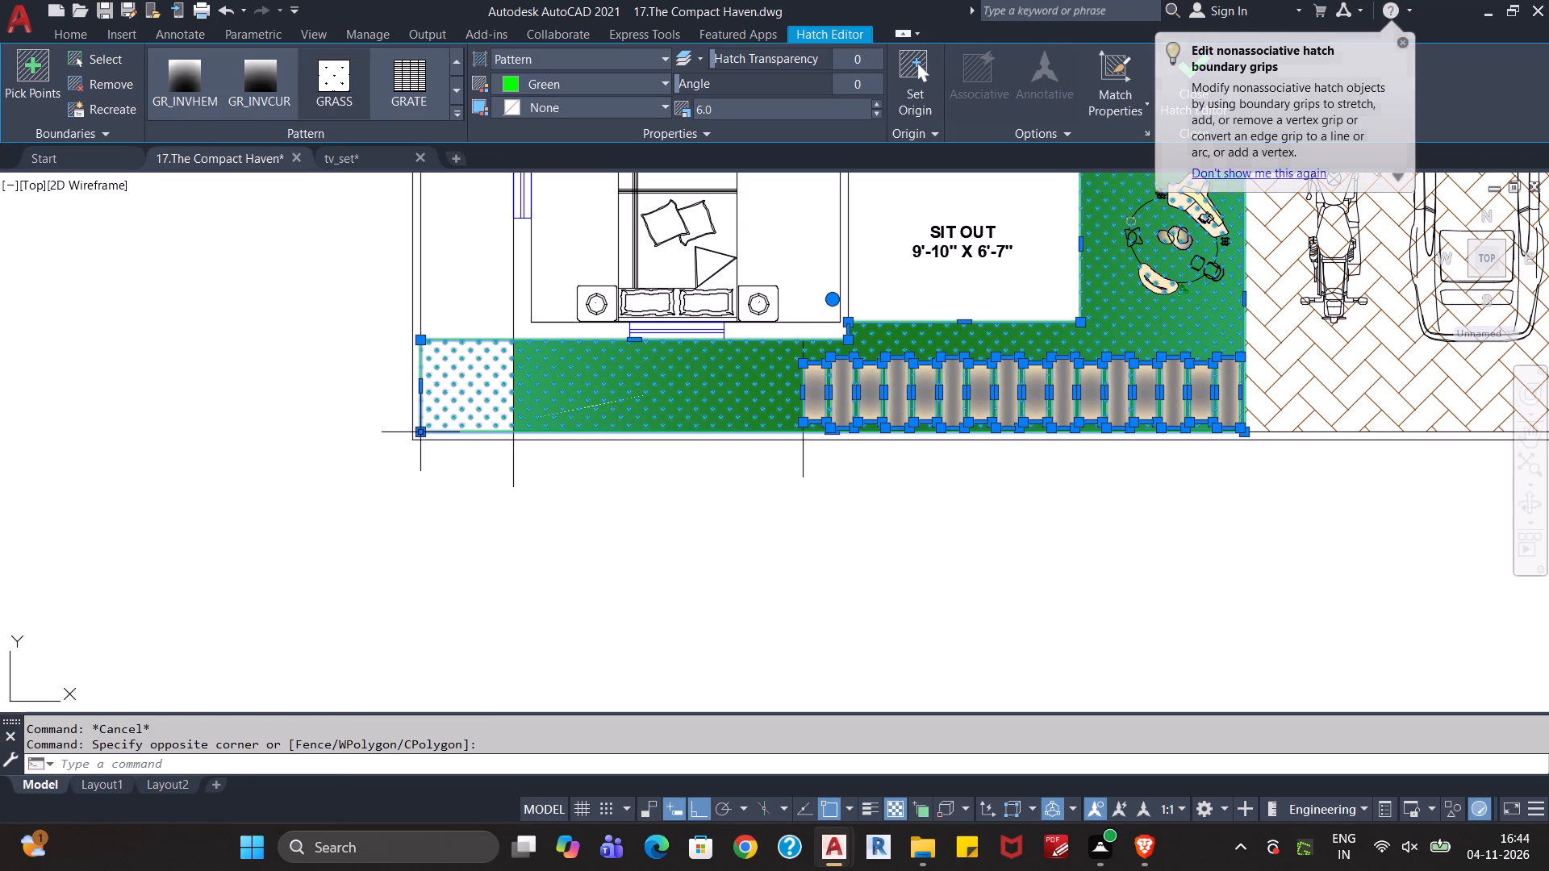
{"action": "left_click", "coordinate": [423, 431]}
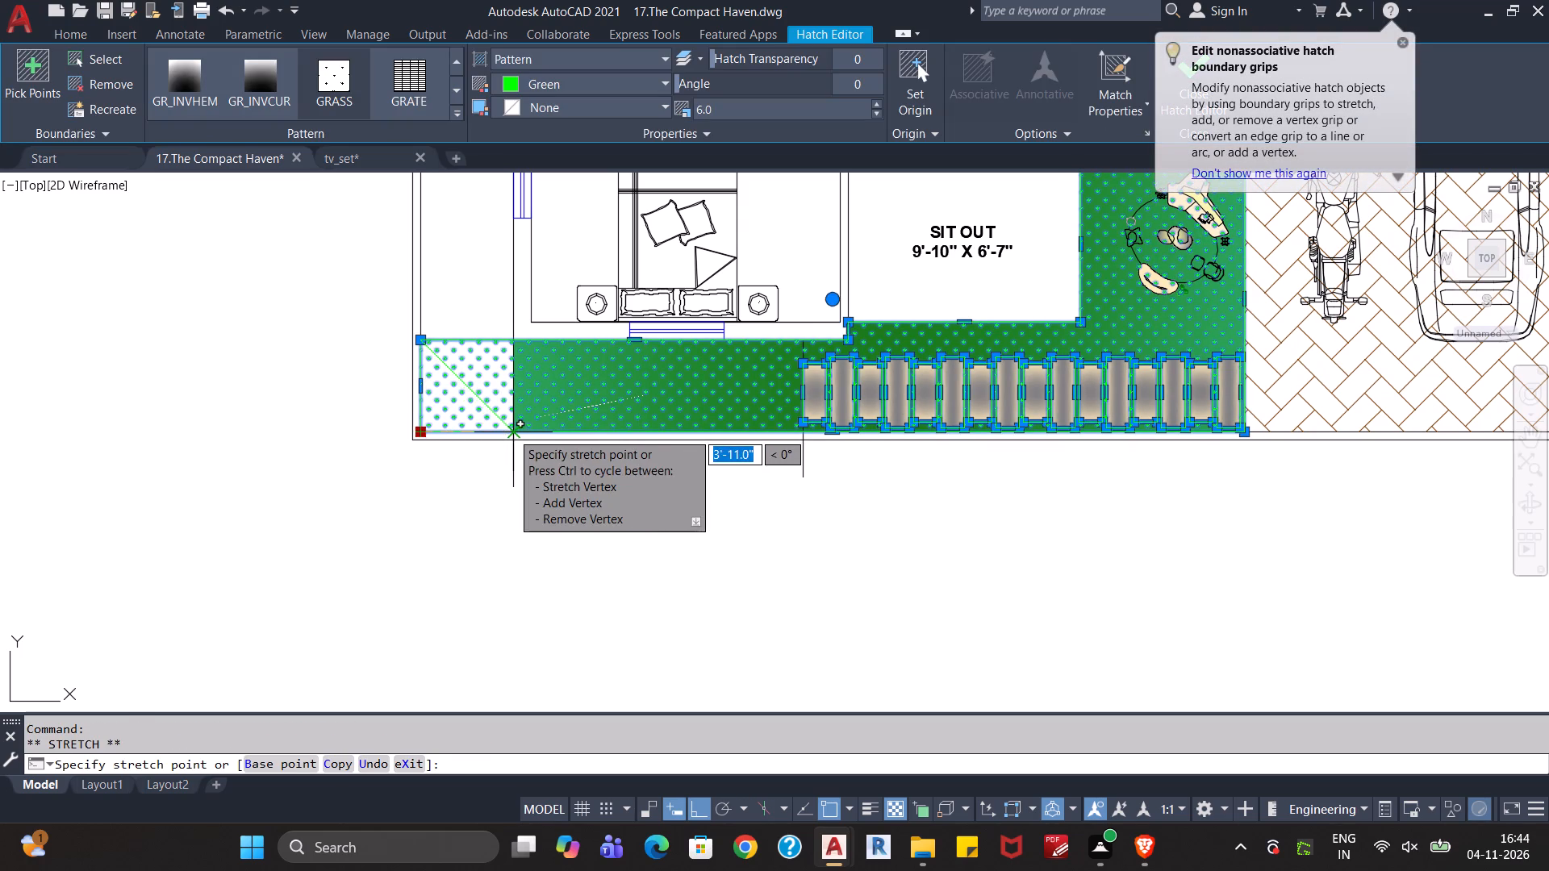
{"action": "left_click", "coordinate": [511, 431]}
{"action": "left_click", "coordinate": [424, 341]}
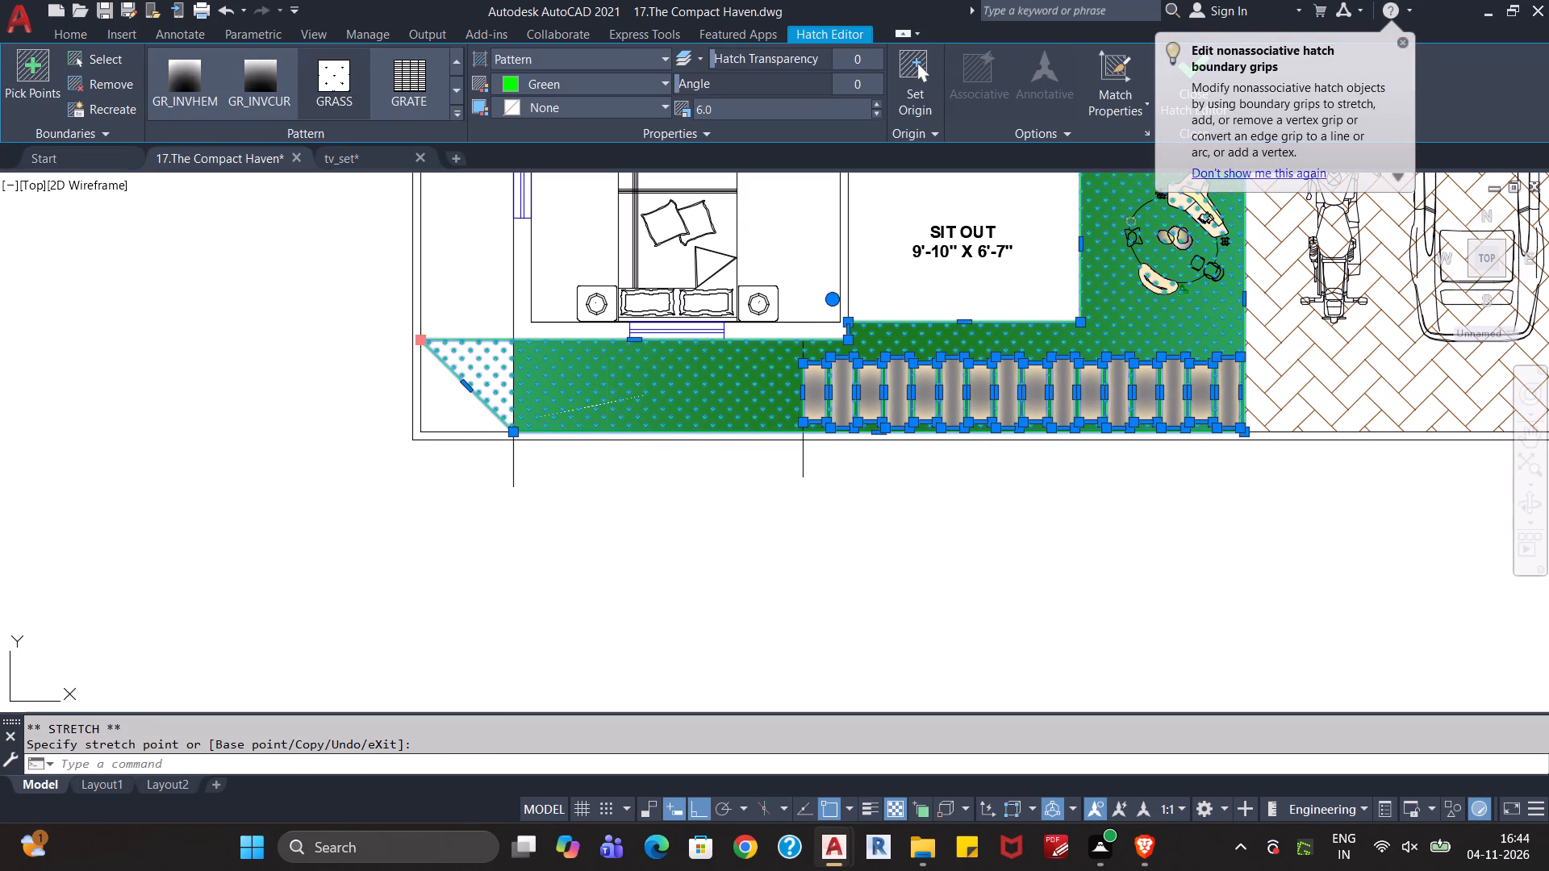
{"action": "left_click", "coordinate": [513, 345]}
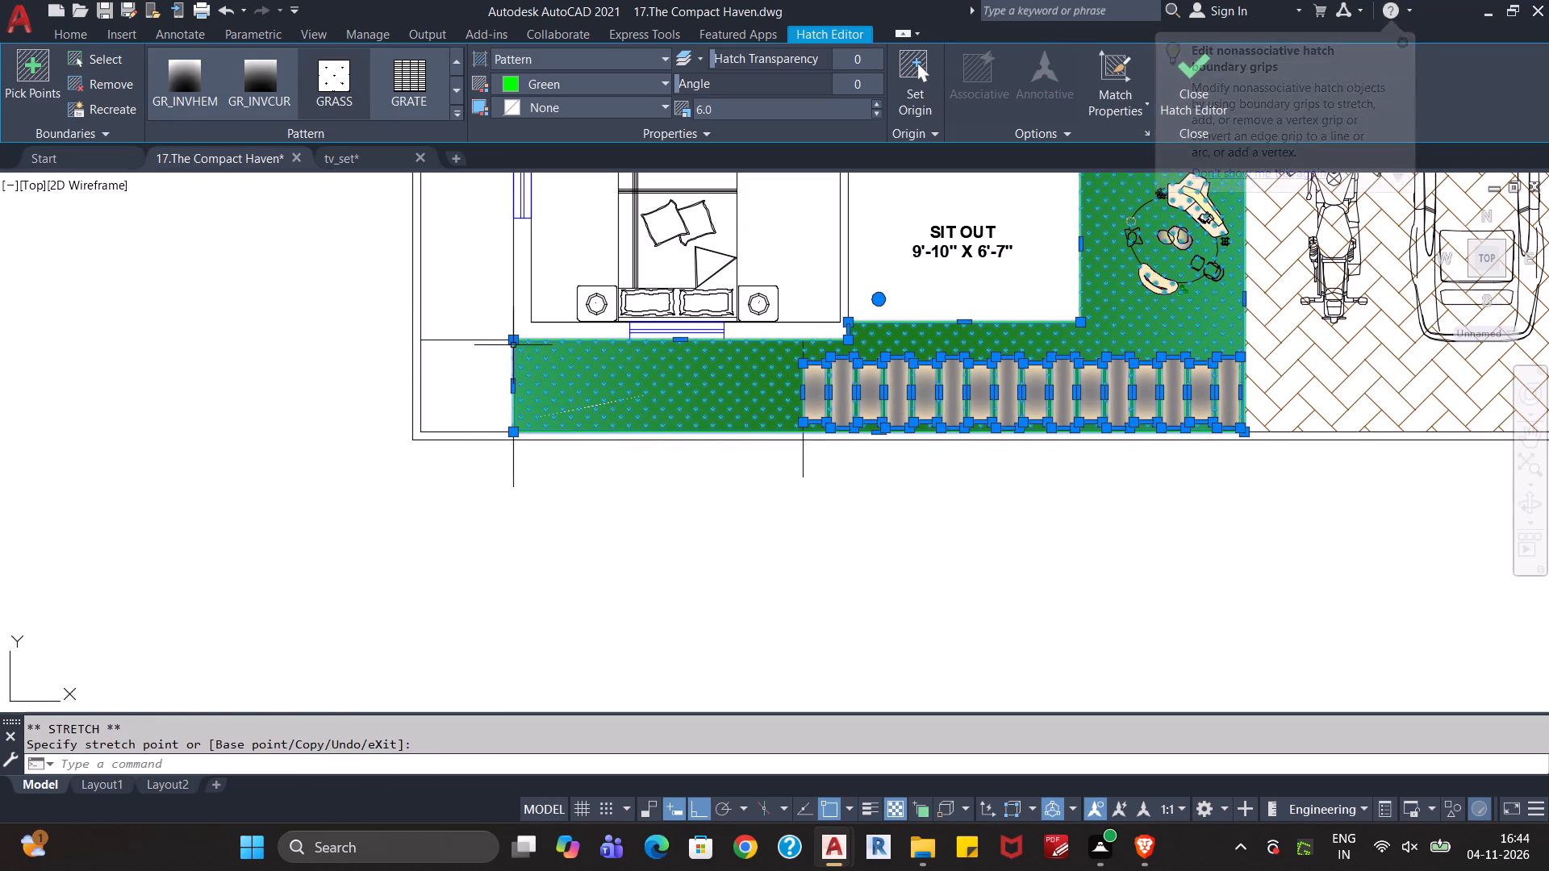
{"action": "key", "text": "Escape"}
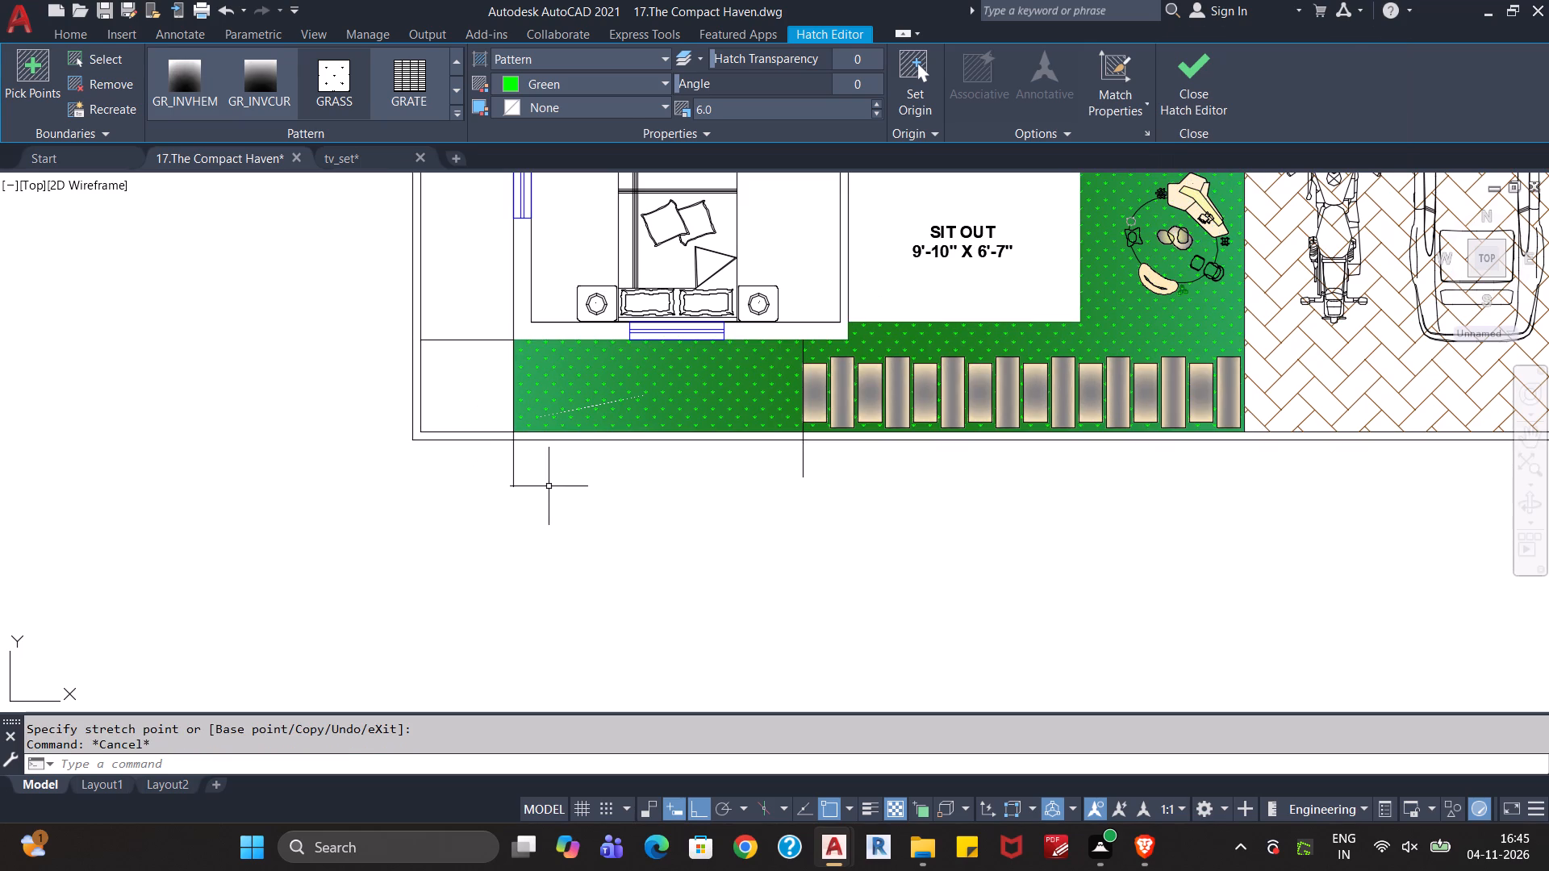
Erase the vertical line running from the front bedroom's outer wall corner past the boundary wall.
{"action": "left_click", "coordinate": [542, 473]}
{"action": "left_click", "coordinate": [505, 481]}
{"action": "key", "text": "Delete"}
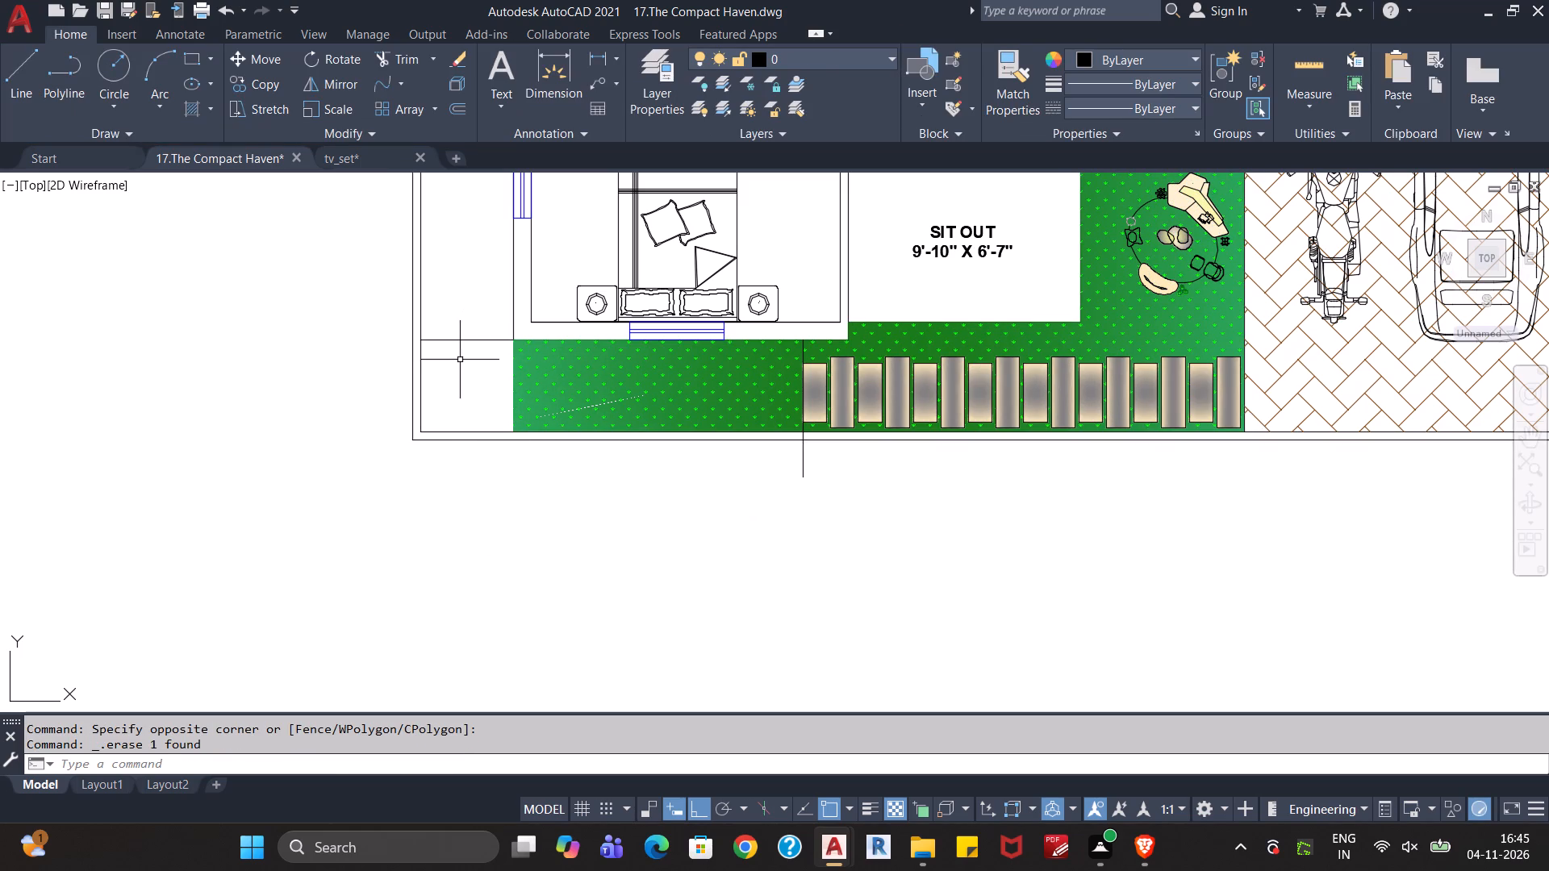
Trim away the short horizontal line between the boundary wall and the front bedroom's outer wall corner.
{"action": "key", "text": "t"}
{"action": "key", "text": "r"}
{"action": "key", "text": "Return"}
{"action": "left_click", "coordinate": [486, 358]}
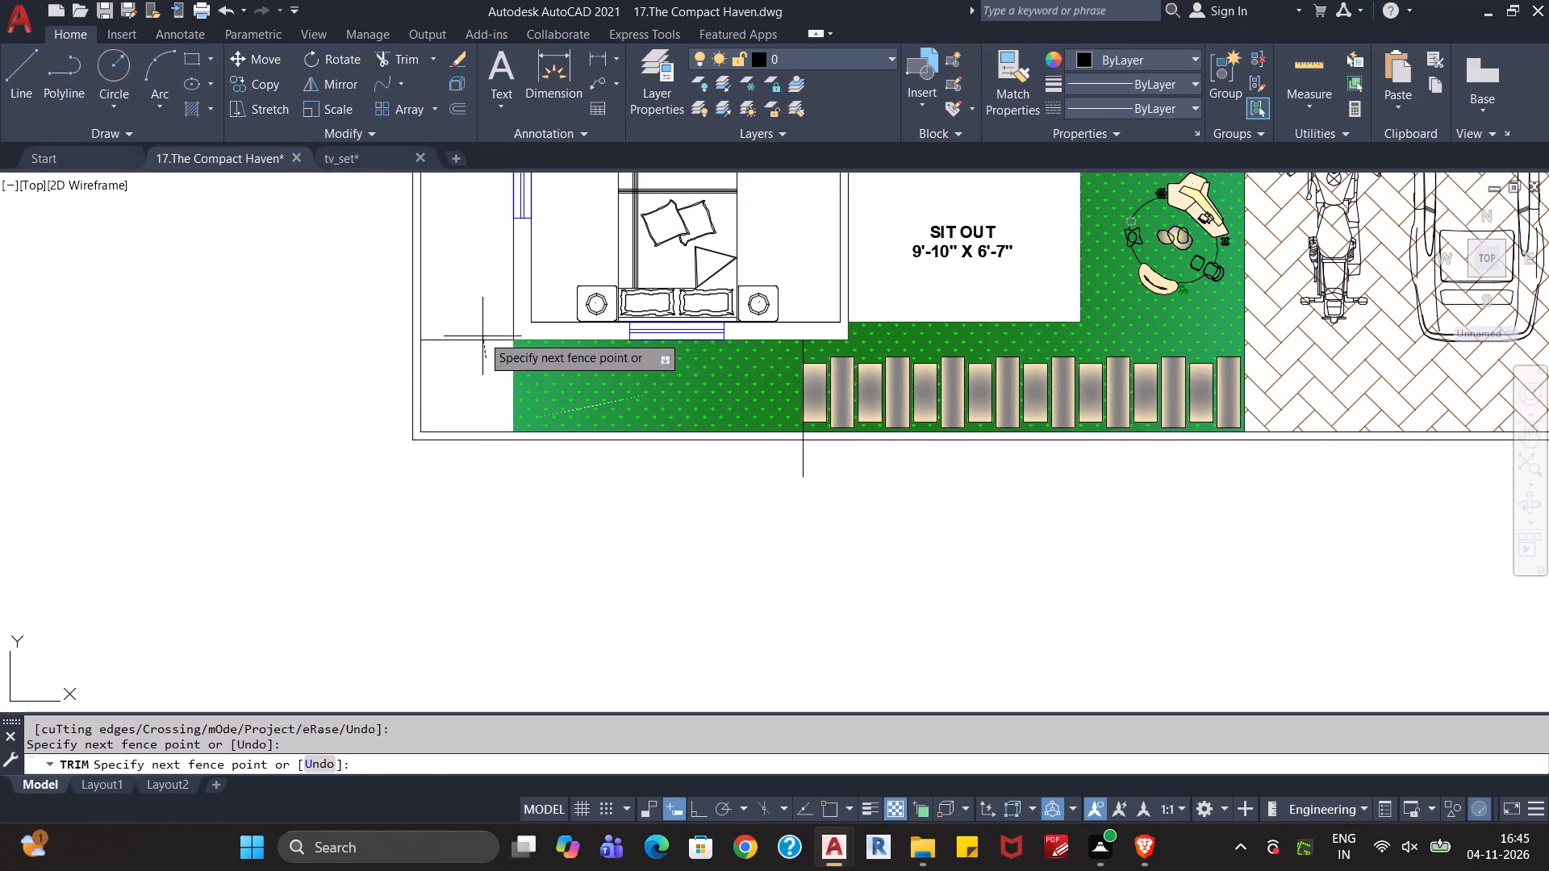
{"action": "left_click", "coordinate": [482, 320]}
{"action": "key", "text": "Escape"}
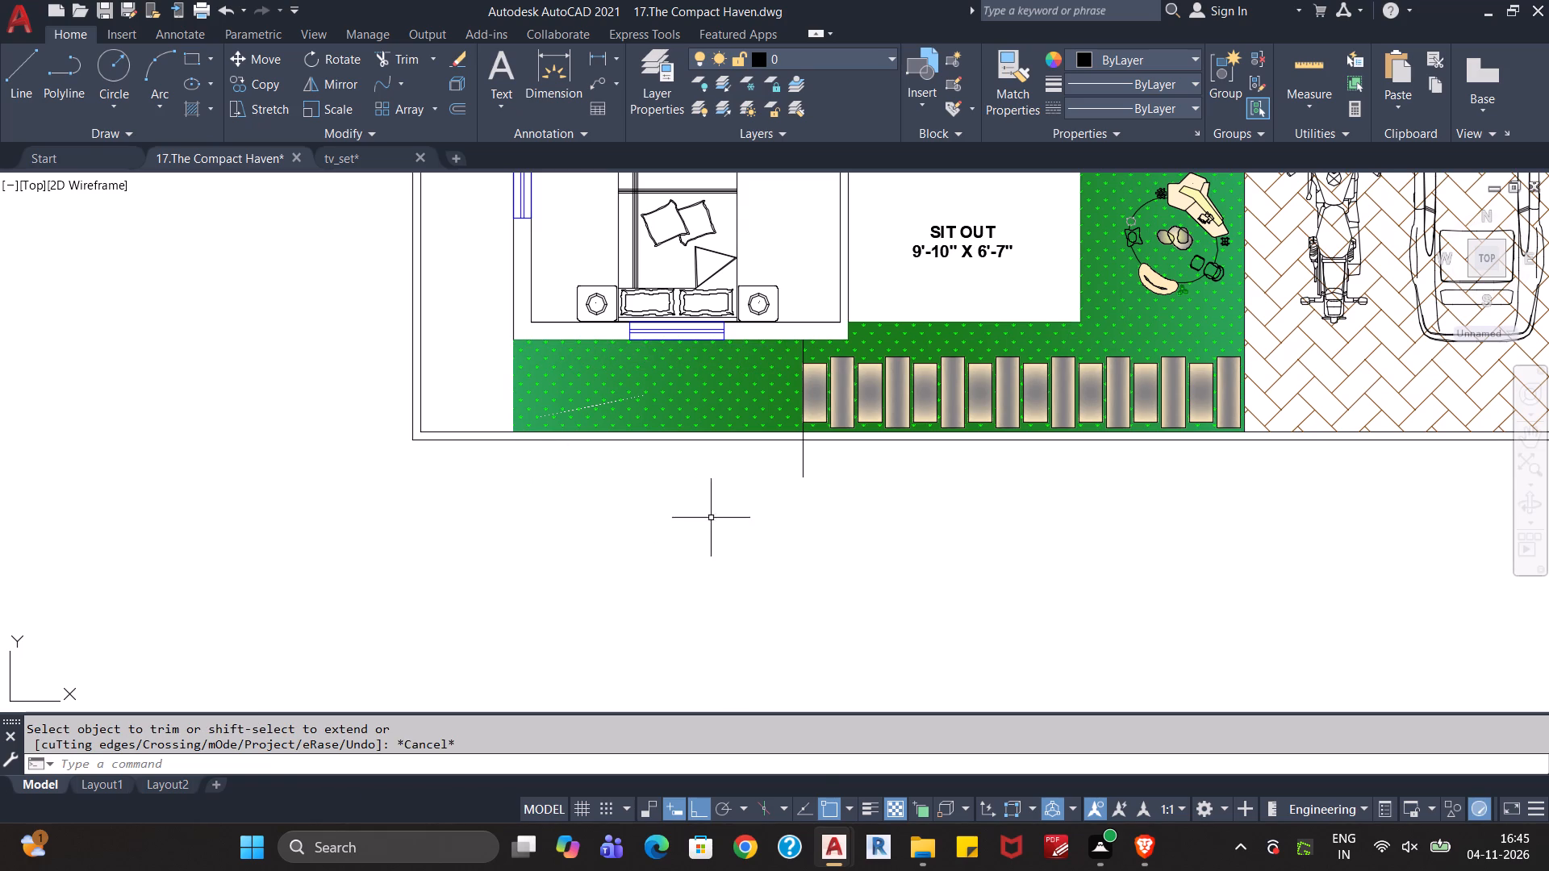
{"action": "key", "text": "Escape"}
{"action": "key", "text": "Escape"}
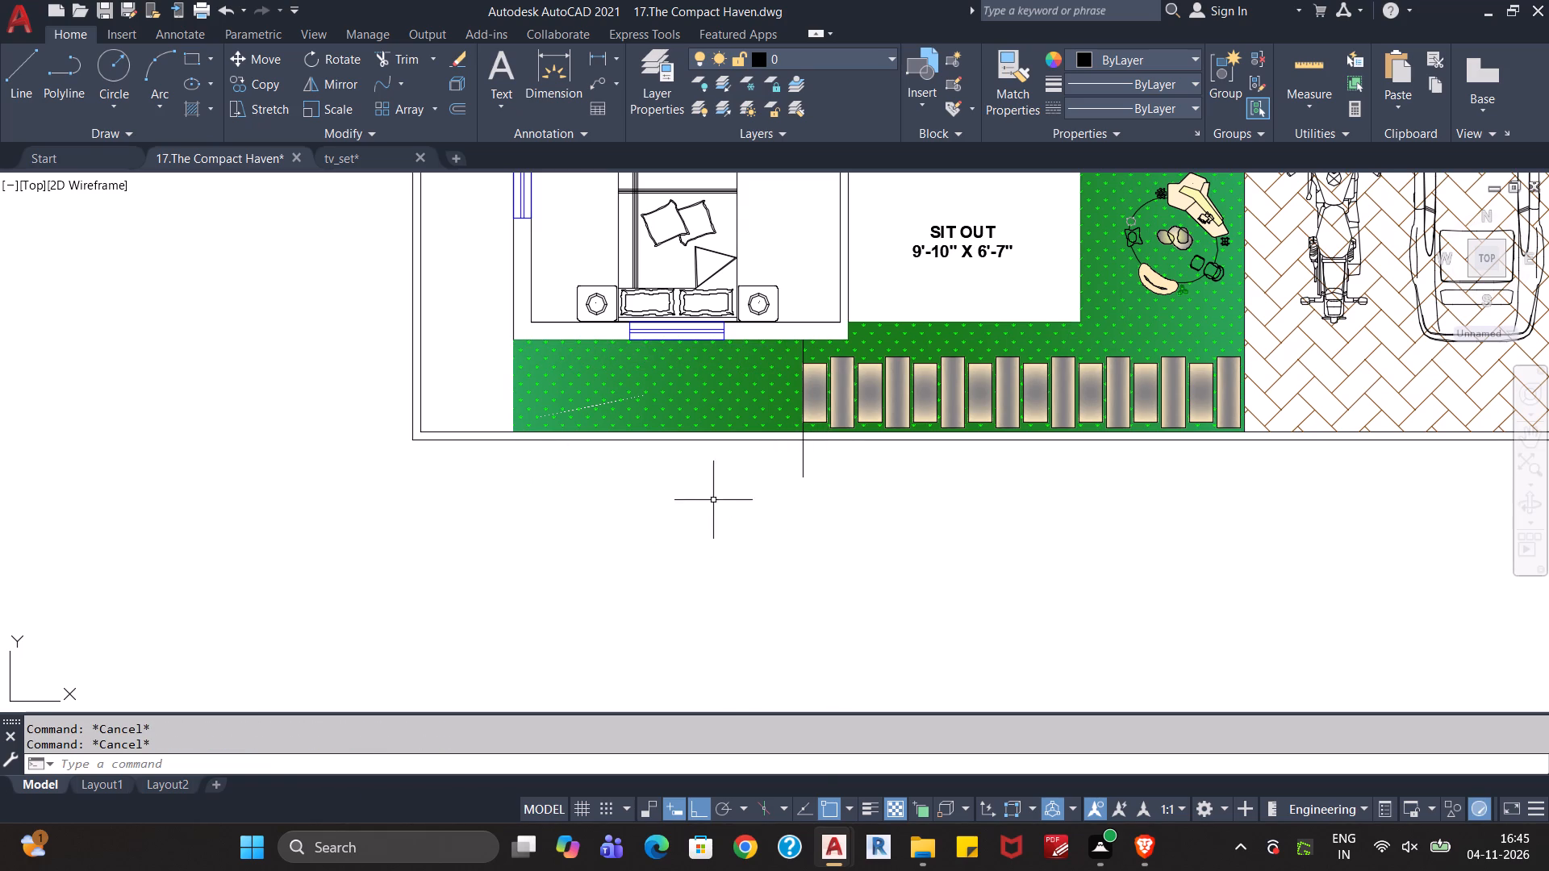
Draw a vertical line about 7'-3" long from the front bedroom's outer wall corner along the lawn edge and past the boundary wall.
{"action": "key", "text": "l"}
{"action": "key", "text": "Return"}
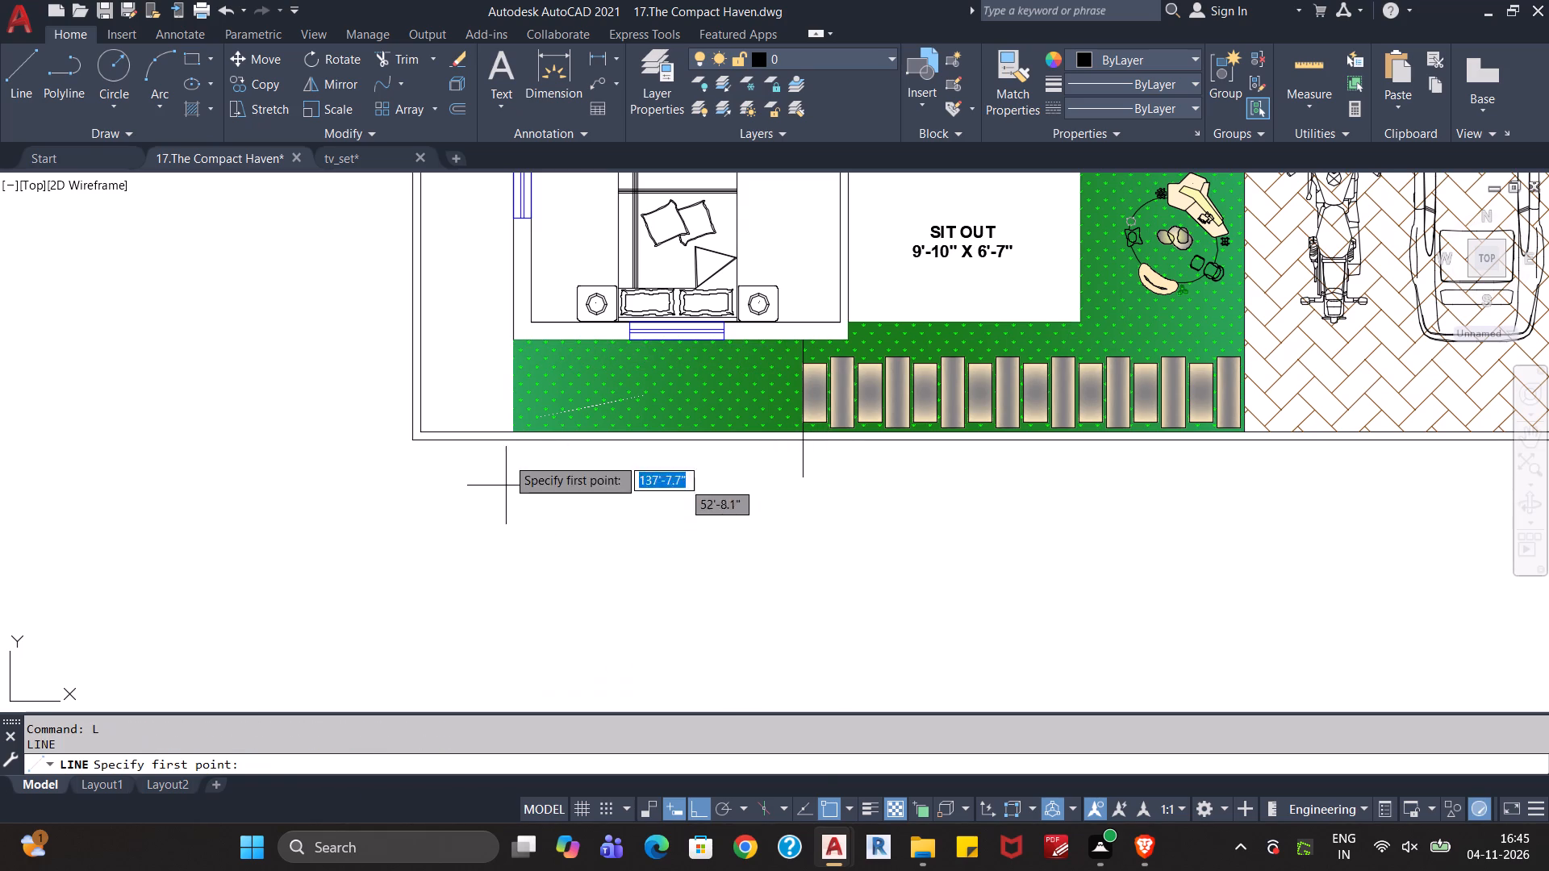
{"action": "left_click", "coordinate": [514, 338]}
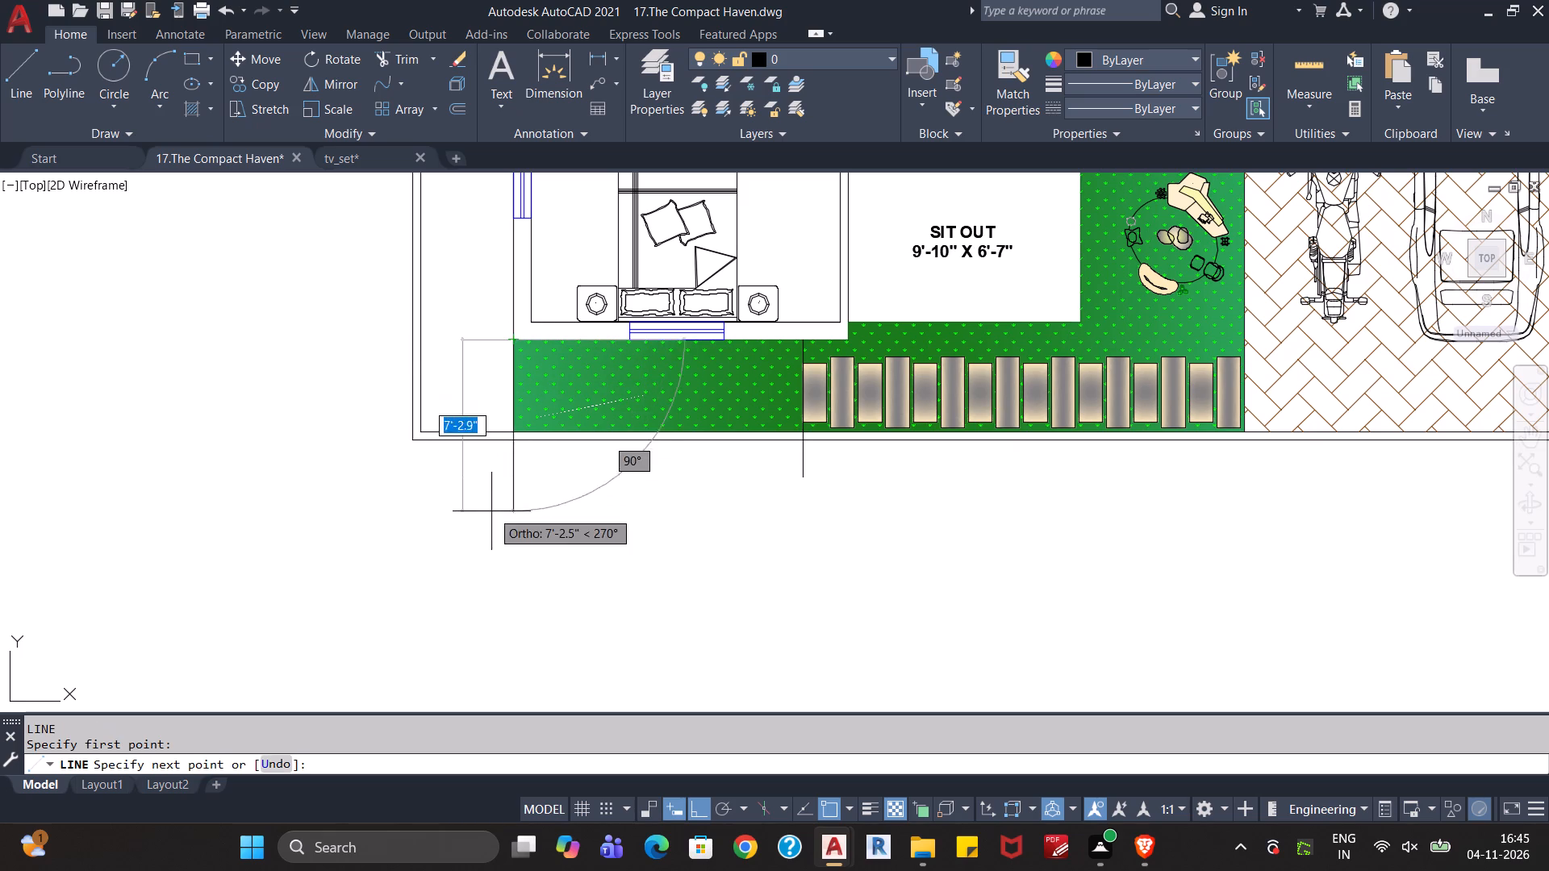
{"action": "left_click", "coordinate": [491, 511]}
{"action": "key", "text": "Escape"}
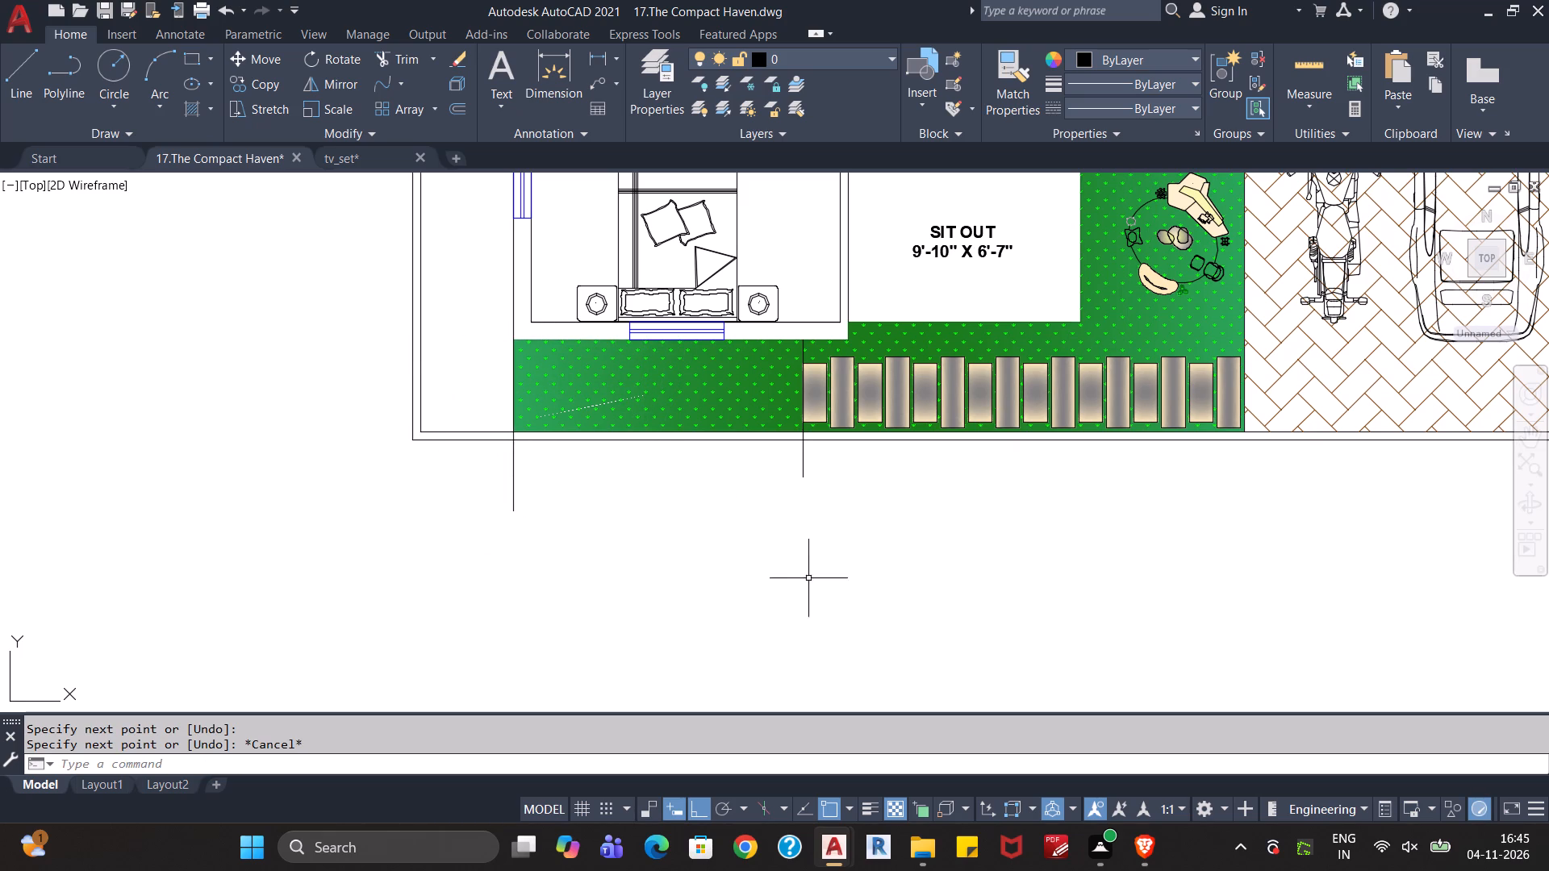
Quick-measure the shortened lawn area between the two vertical lines in front of the bedroom.
{"action": "middle_click_drag", "start_coordinate": [731, 516], "coordinate": [692, 601]}
{"action": "scroll", "coordinate": [691, 602], "scroll_direction": "down", "scroll_amount": 1}
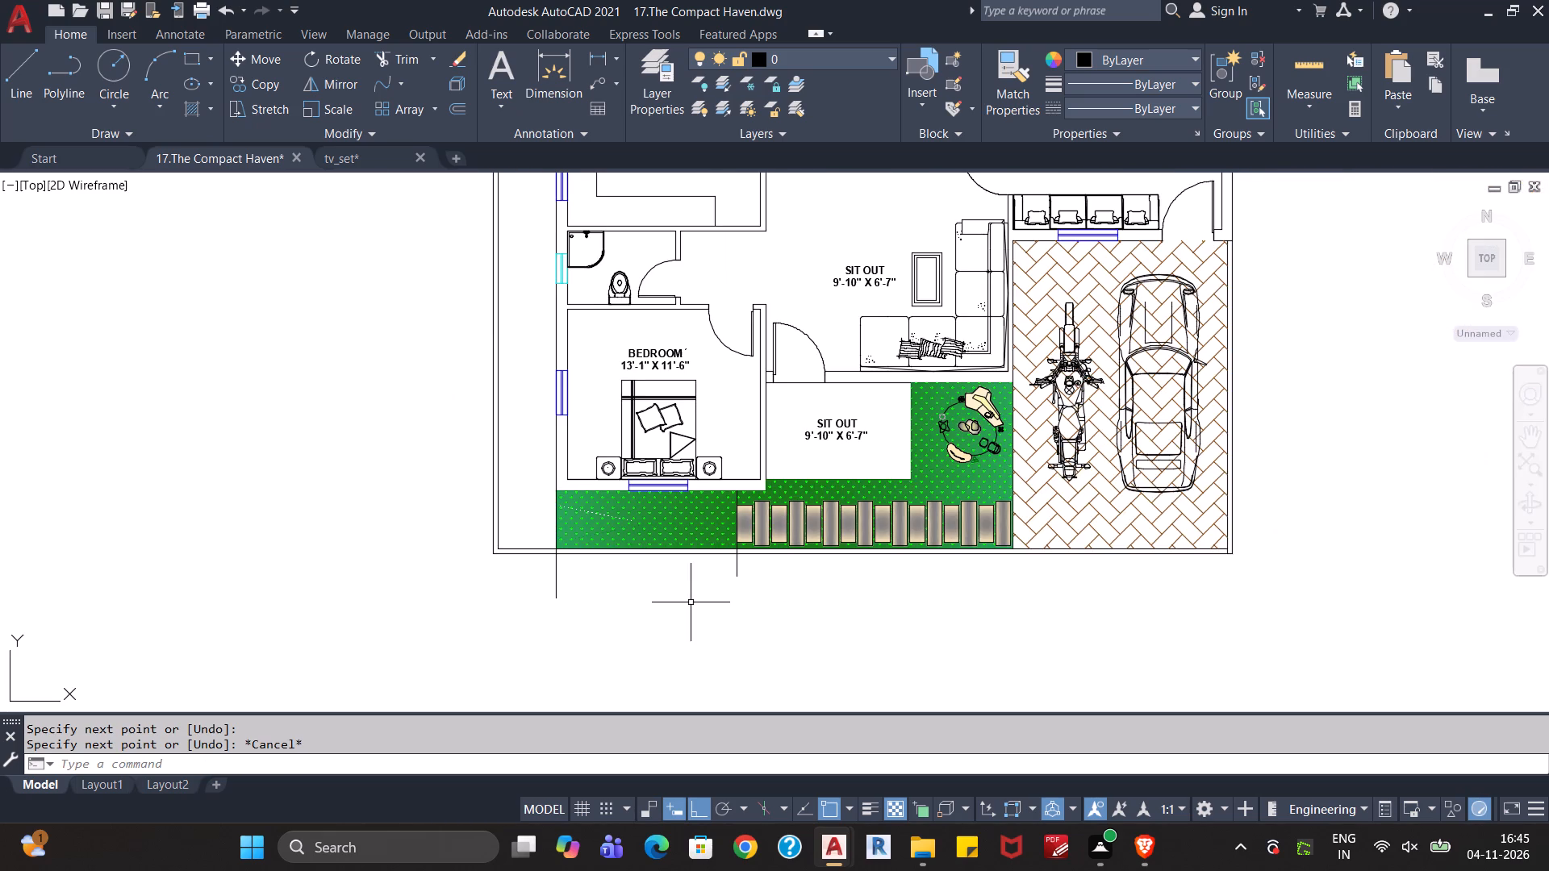
{"action": "middle_click_drag", "start_coordinate": [673, 606], "coordinate": [629, 606]}
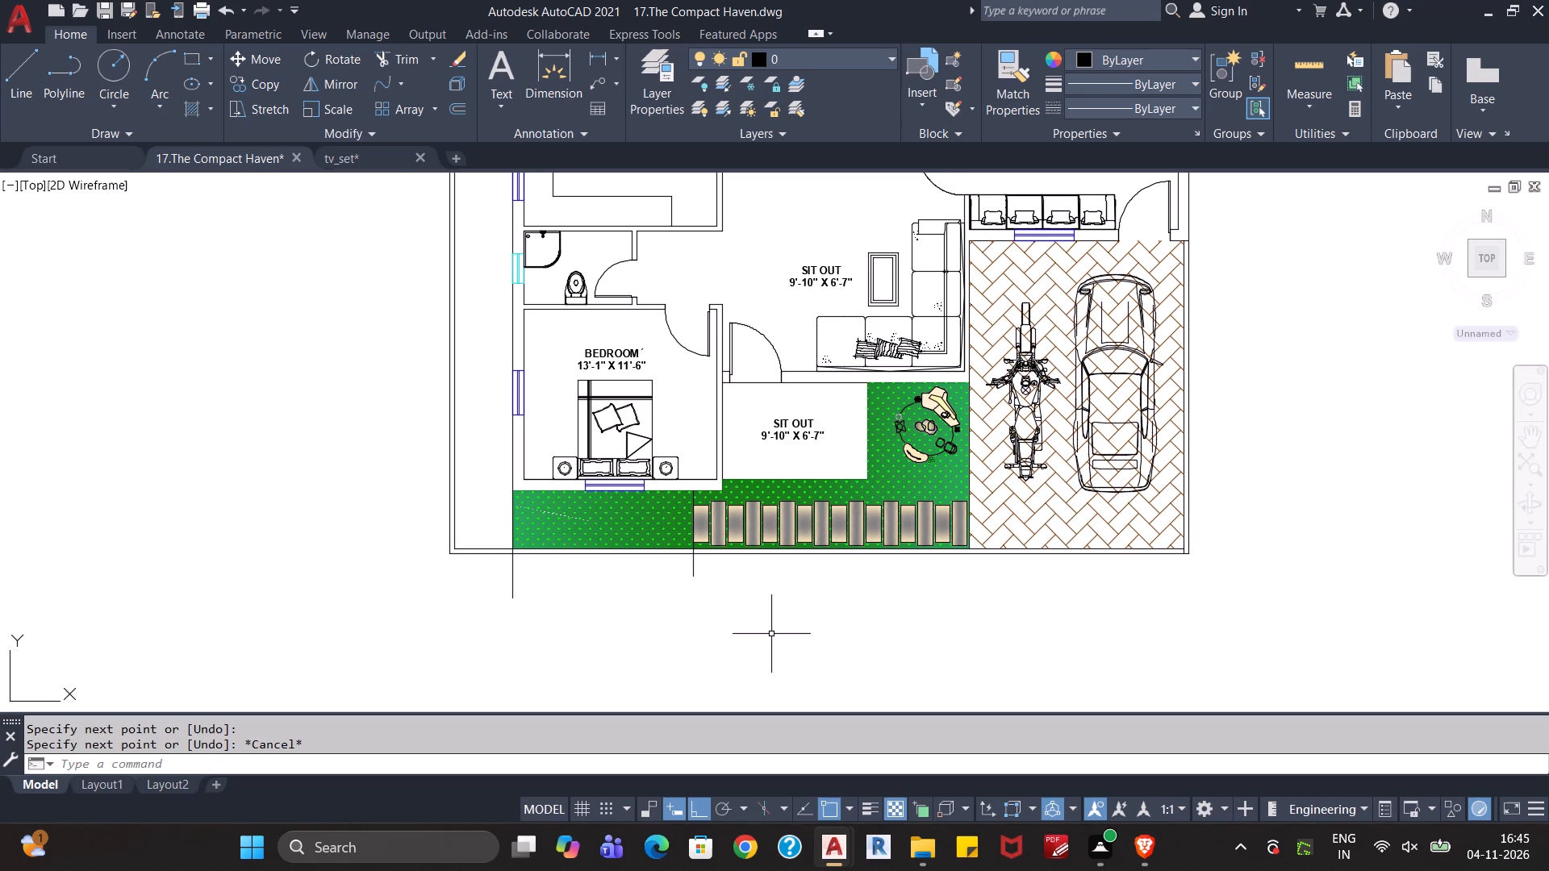
{"action": "left_click", "coordinate": [1296, 76]}
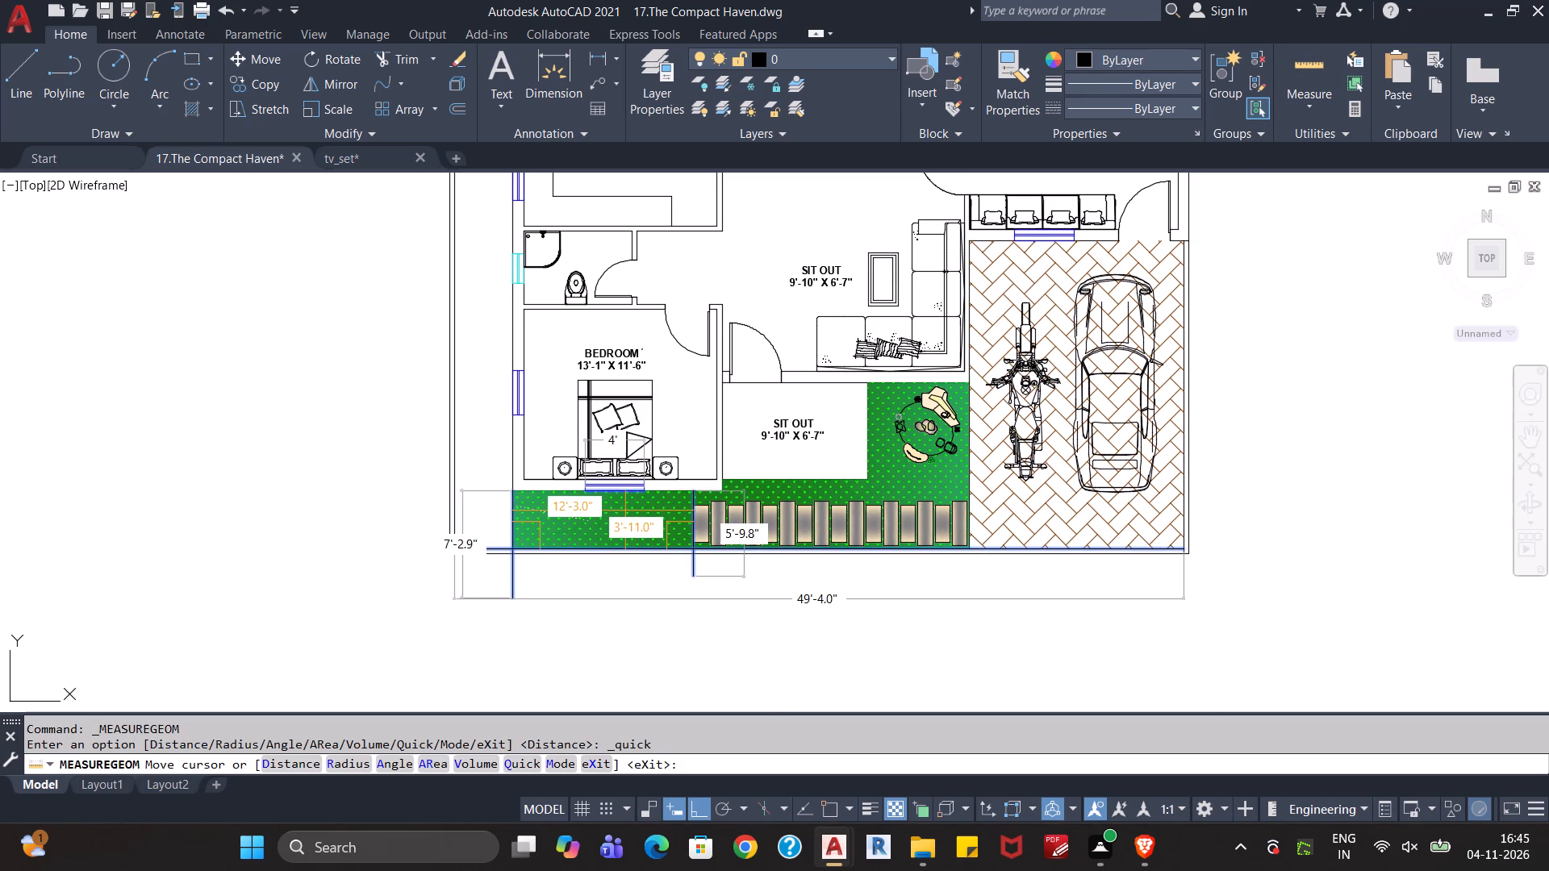
{"action": "key", "text": "Escape"}
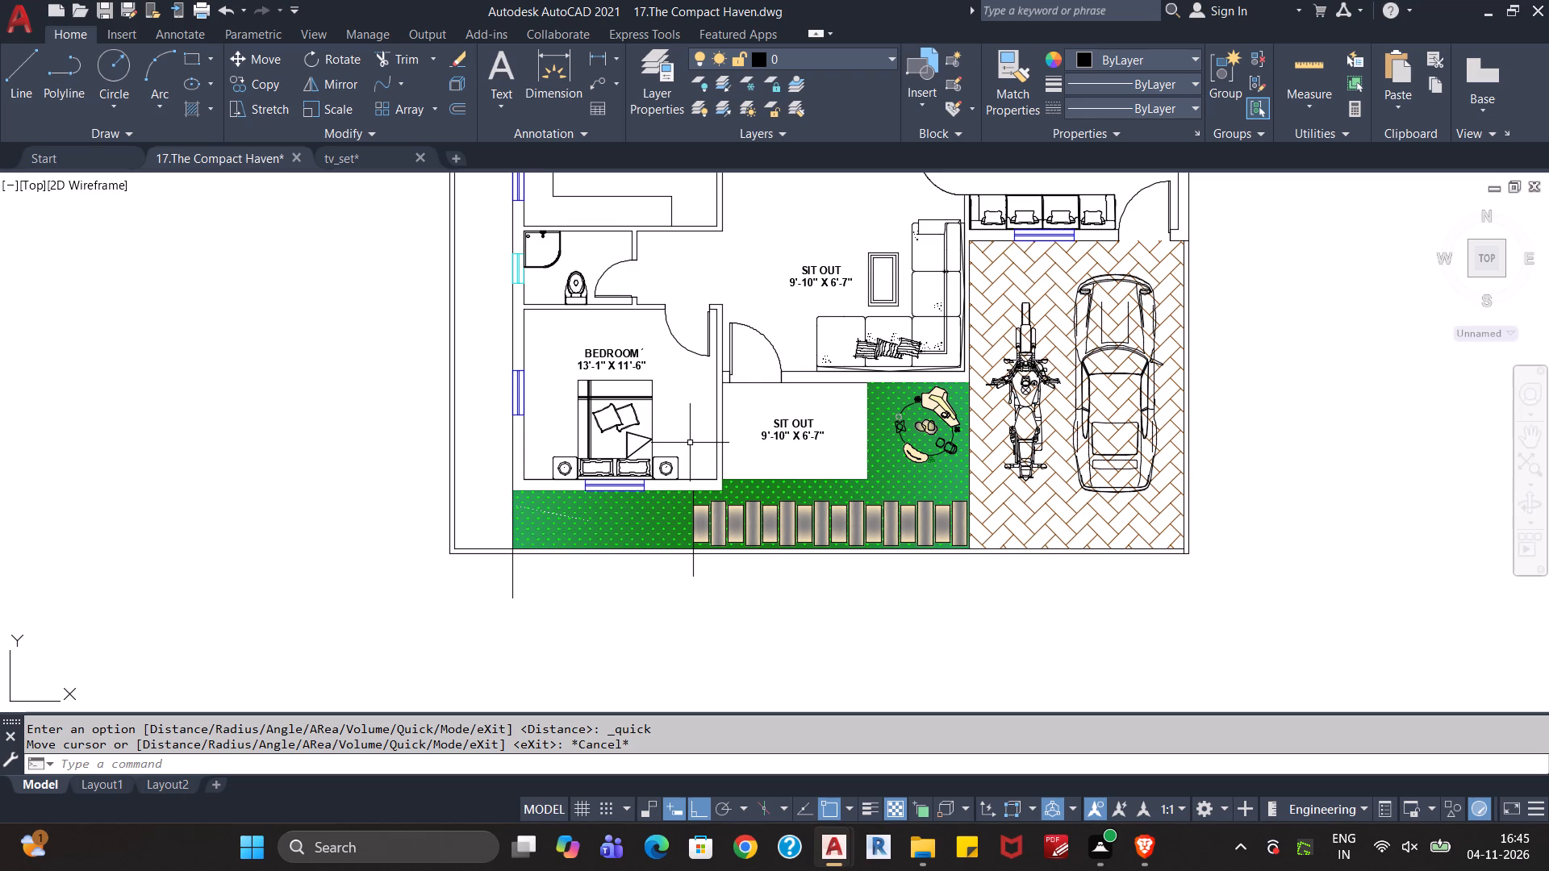
Place a copy of the BEDROOM 13'-1" X 11'-6" label on the lawn strip in front of that bedroom.
{"action": "left_click", "coordinate": [627, 357]}
{"action": "key", "text": "ctrl+c"}
{"action": "key", "text": "ctrl+v"}
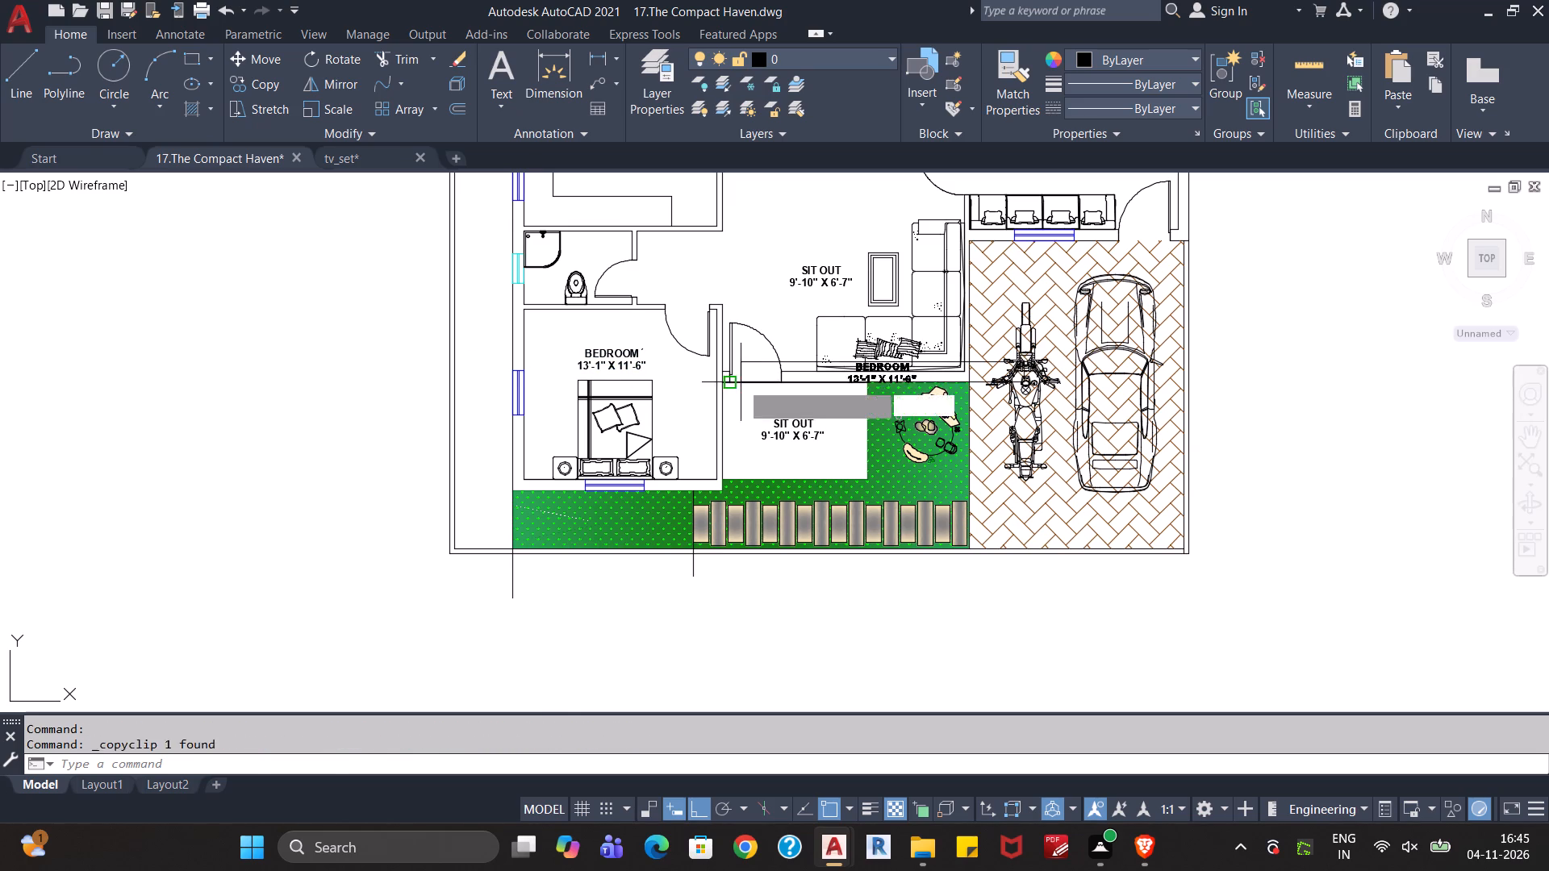
{"action": "left_click", "coordinate": [455, 530]}
{"action": "key", "text": "ctrl+z"}
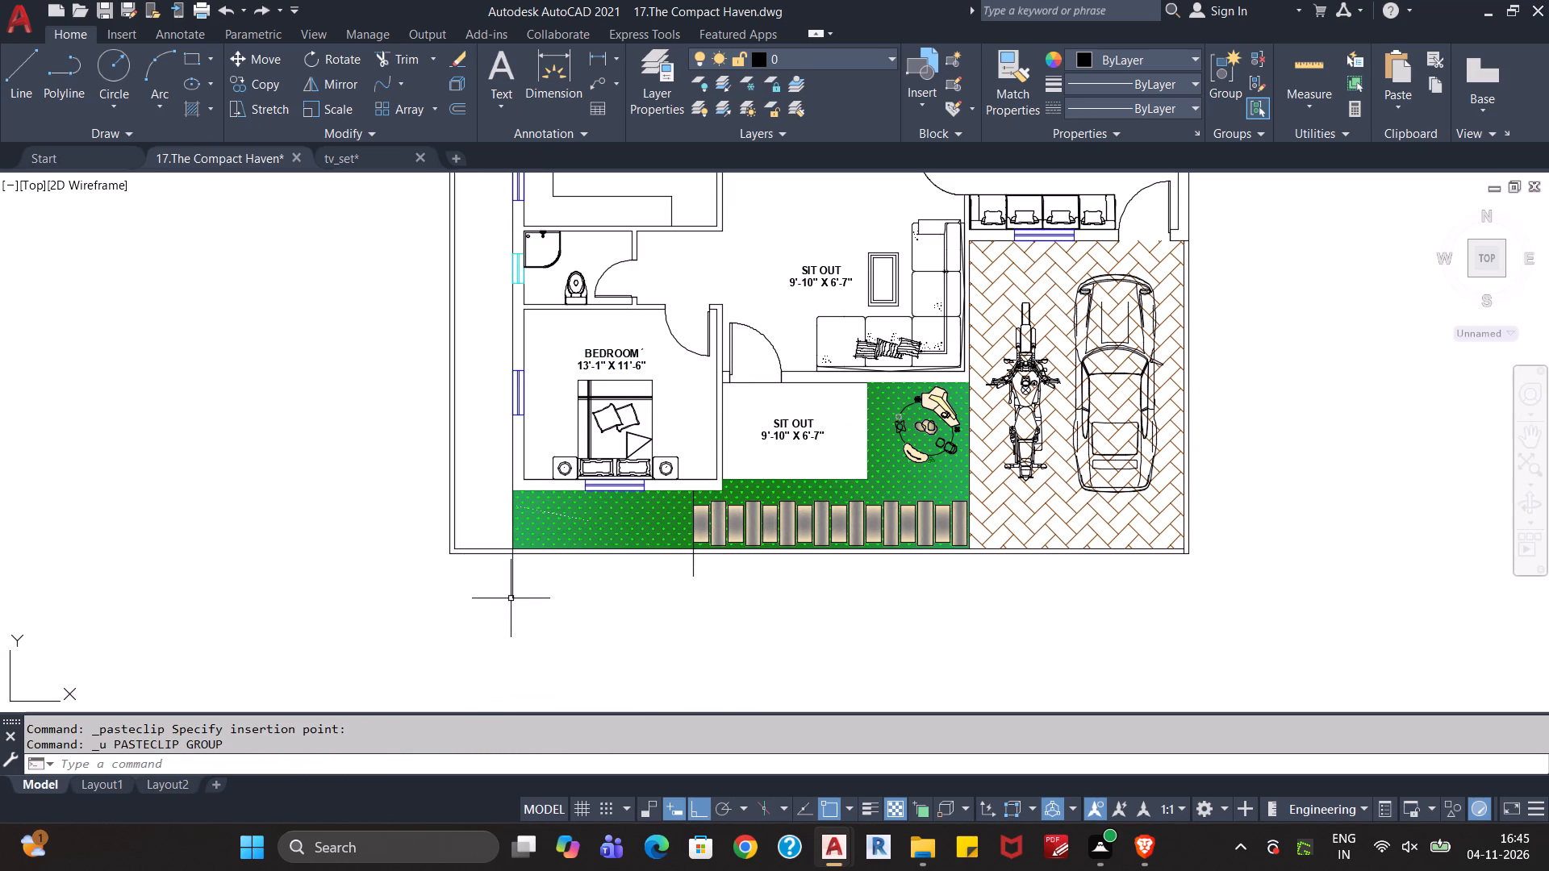
{"action": "key", "text": "ctrl+v"}
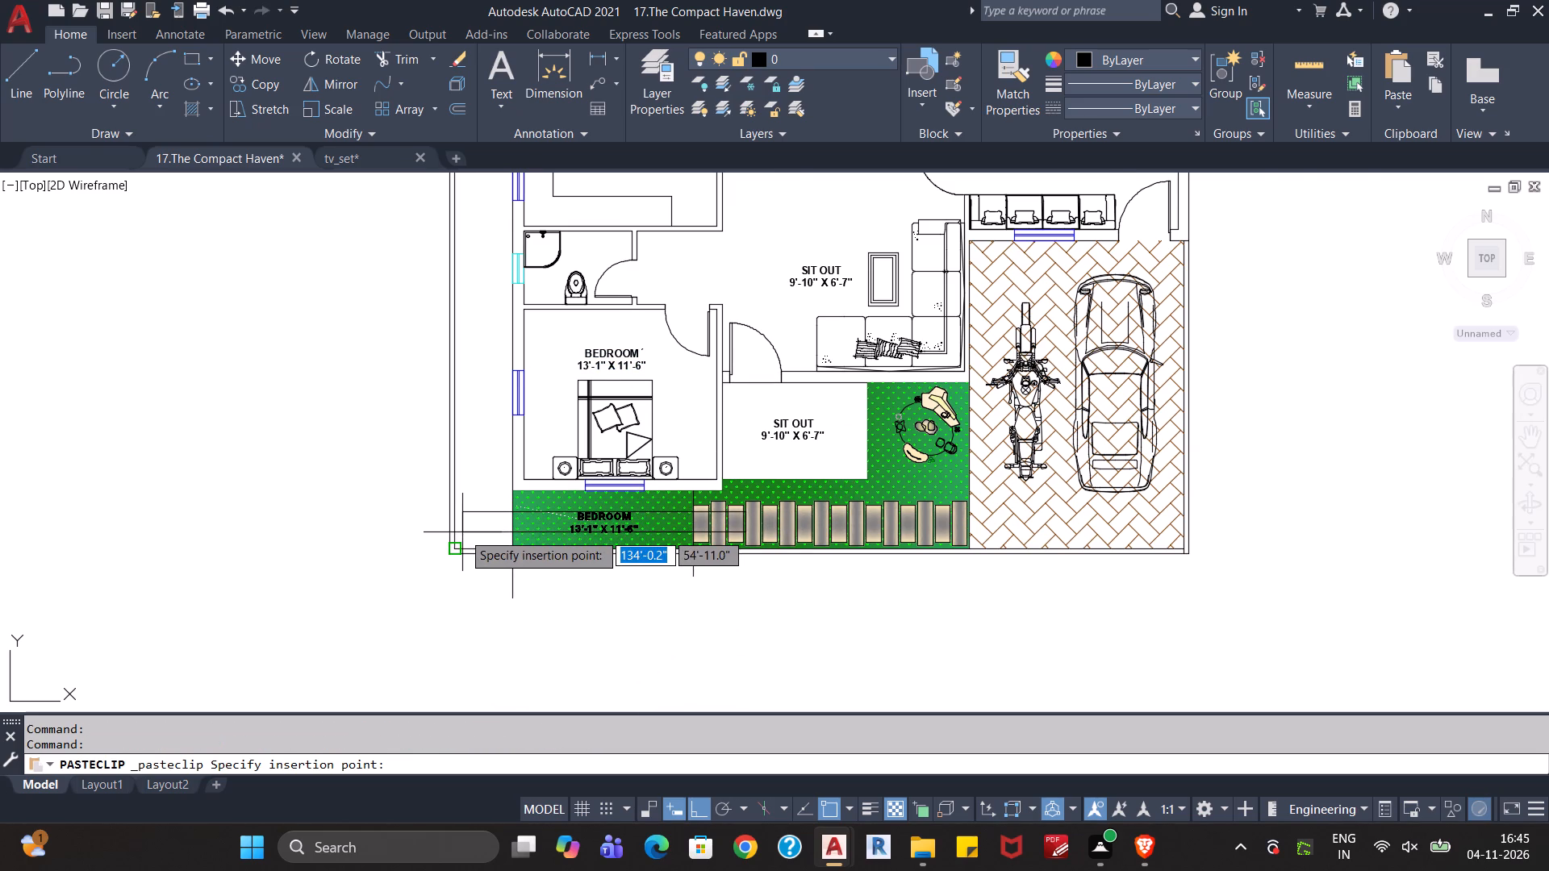
{"action": "scroll", "coordinate": [462, 532], "scroll_direction": "up", "scroll_amount": 2}
{"action": "left_click", "coordinate": [454, 523]}
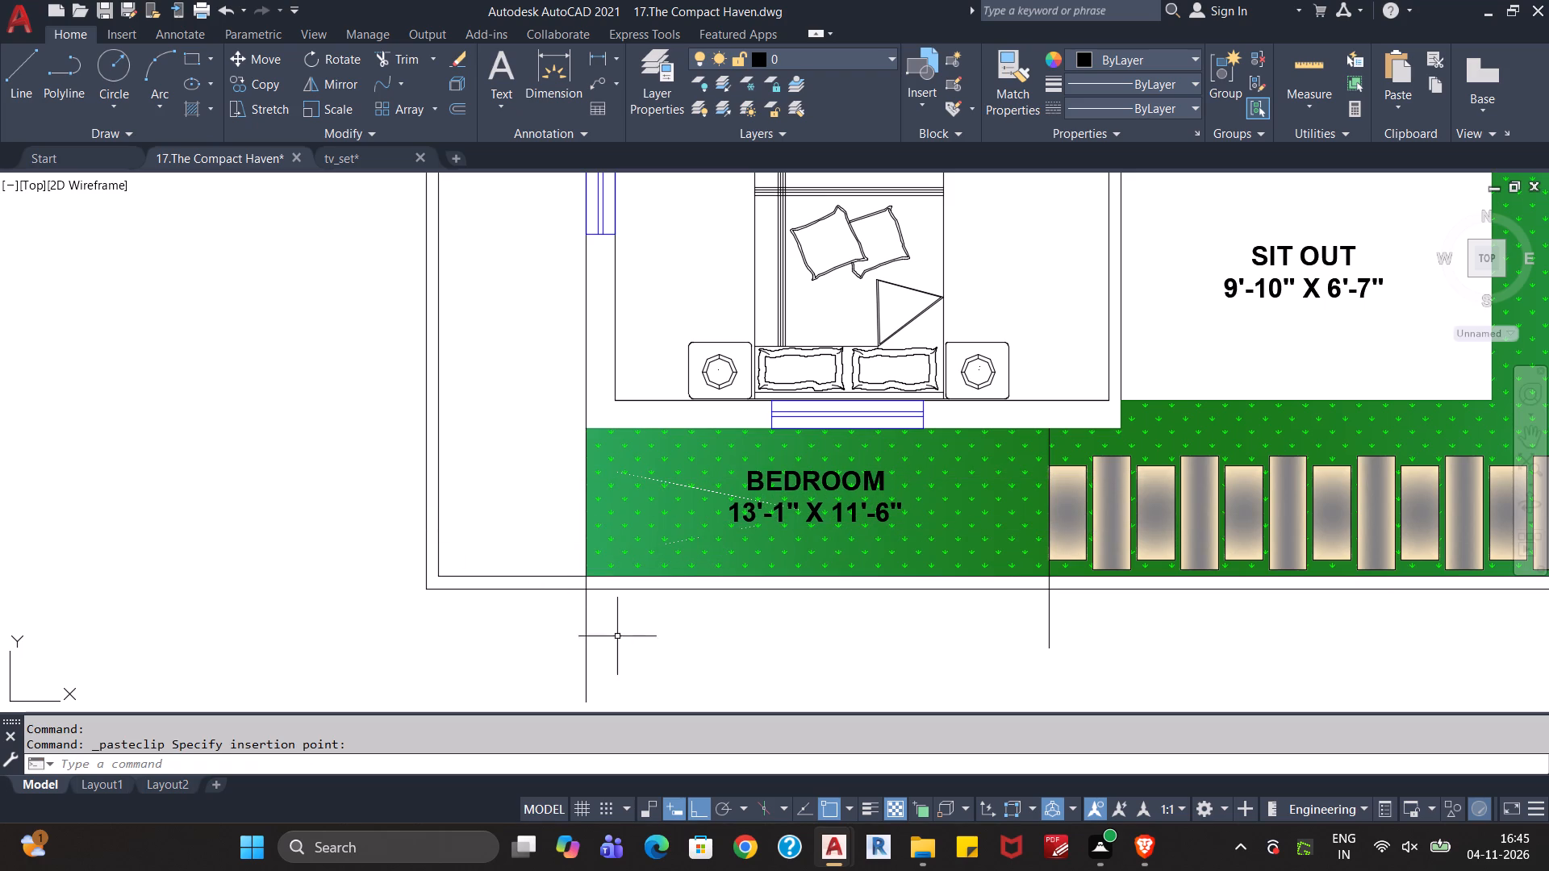
Change the name on the copied BEDROOM label on the front lawn strip to GARDEN.
{"action": "middle_click_drag", "start_coordinate": [753, 646], "coordinate": [624, 640]}
{"action": "double_click", "coordinate": [714, 473]}
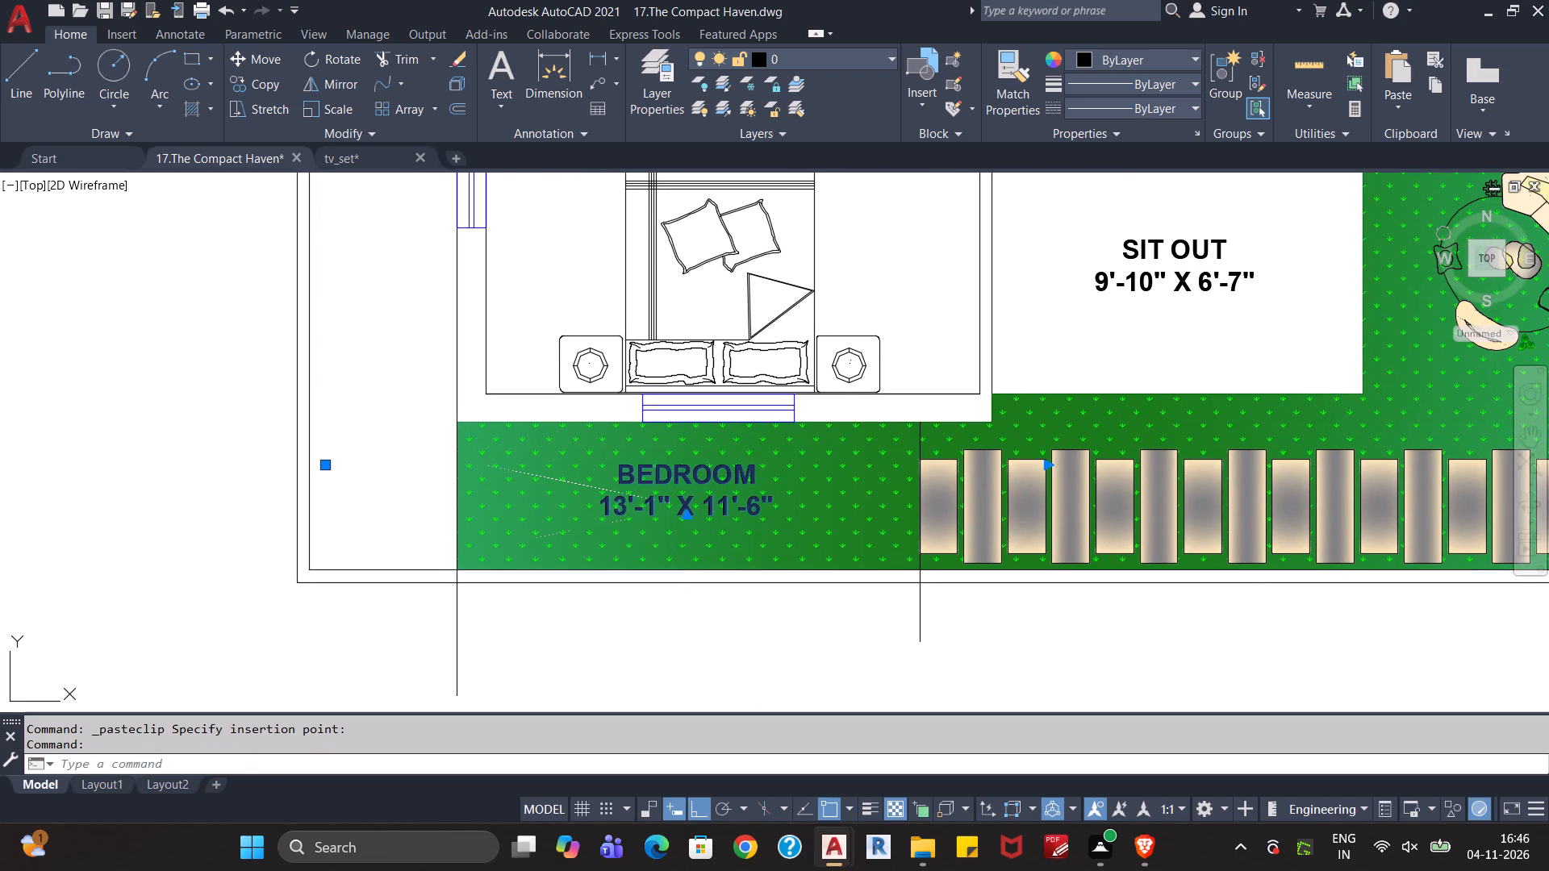
{"action": "left_click_drag", "start_coordinate": [766, 473], "coordinate": [655, 478]}
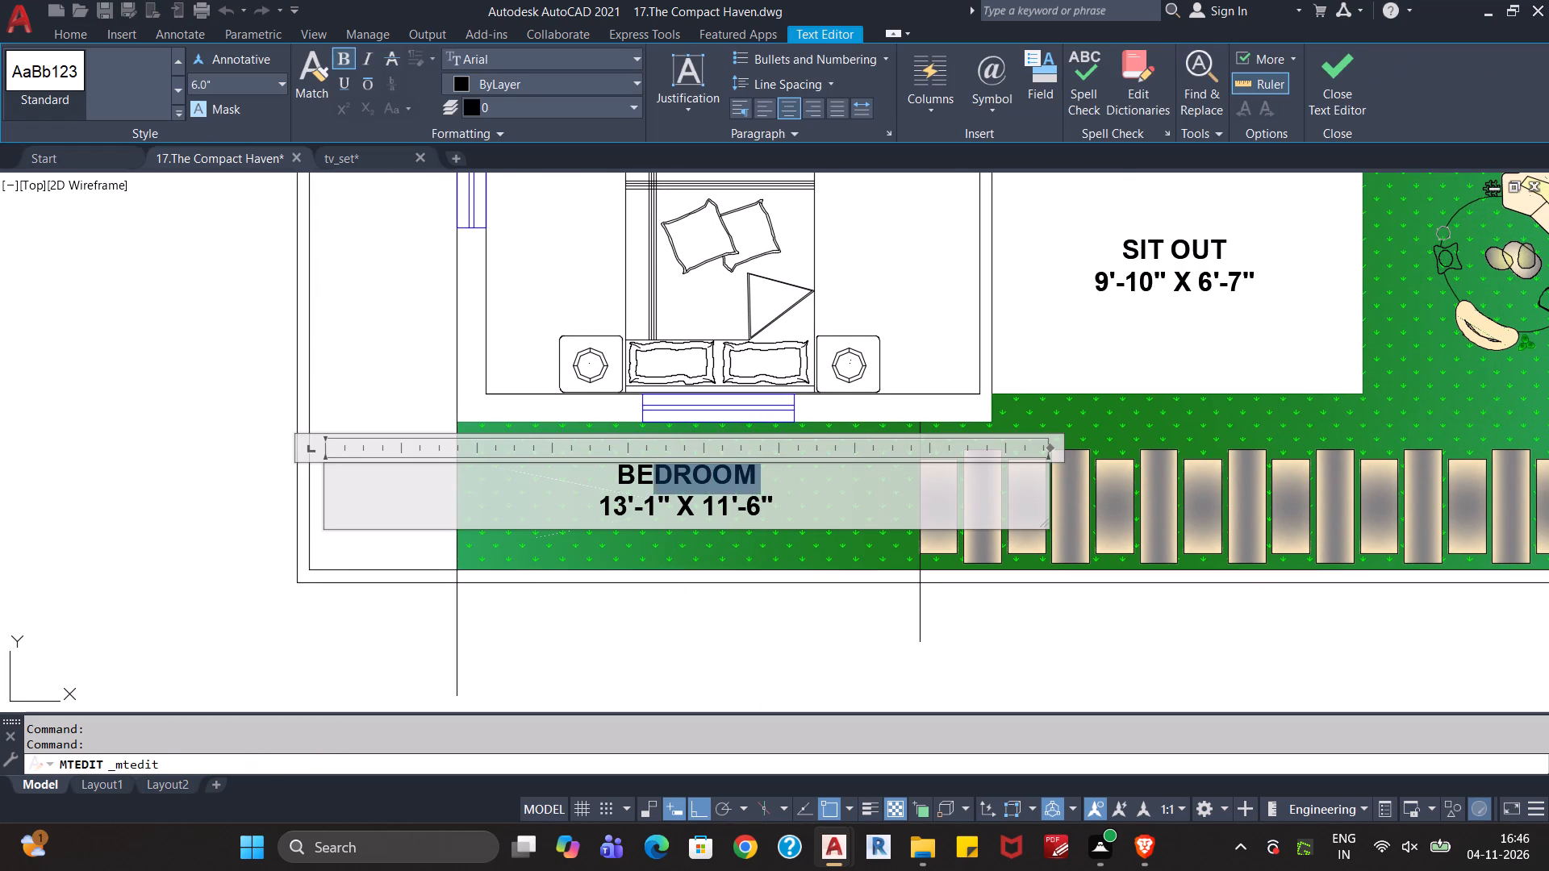
{"action": "left_click_drag", "start_coordinate": [655, 478], "coordinate": [590, 483]}
{"action": "type", "text": "GARDEN"}
{"action": "key", "text": "Return"}
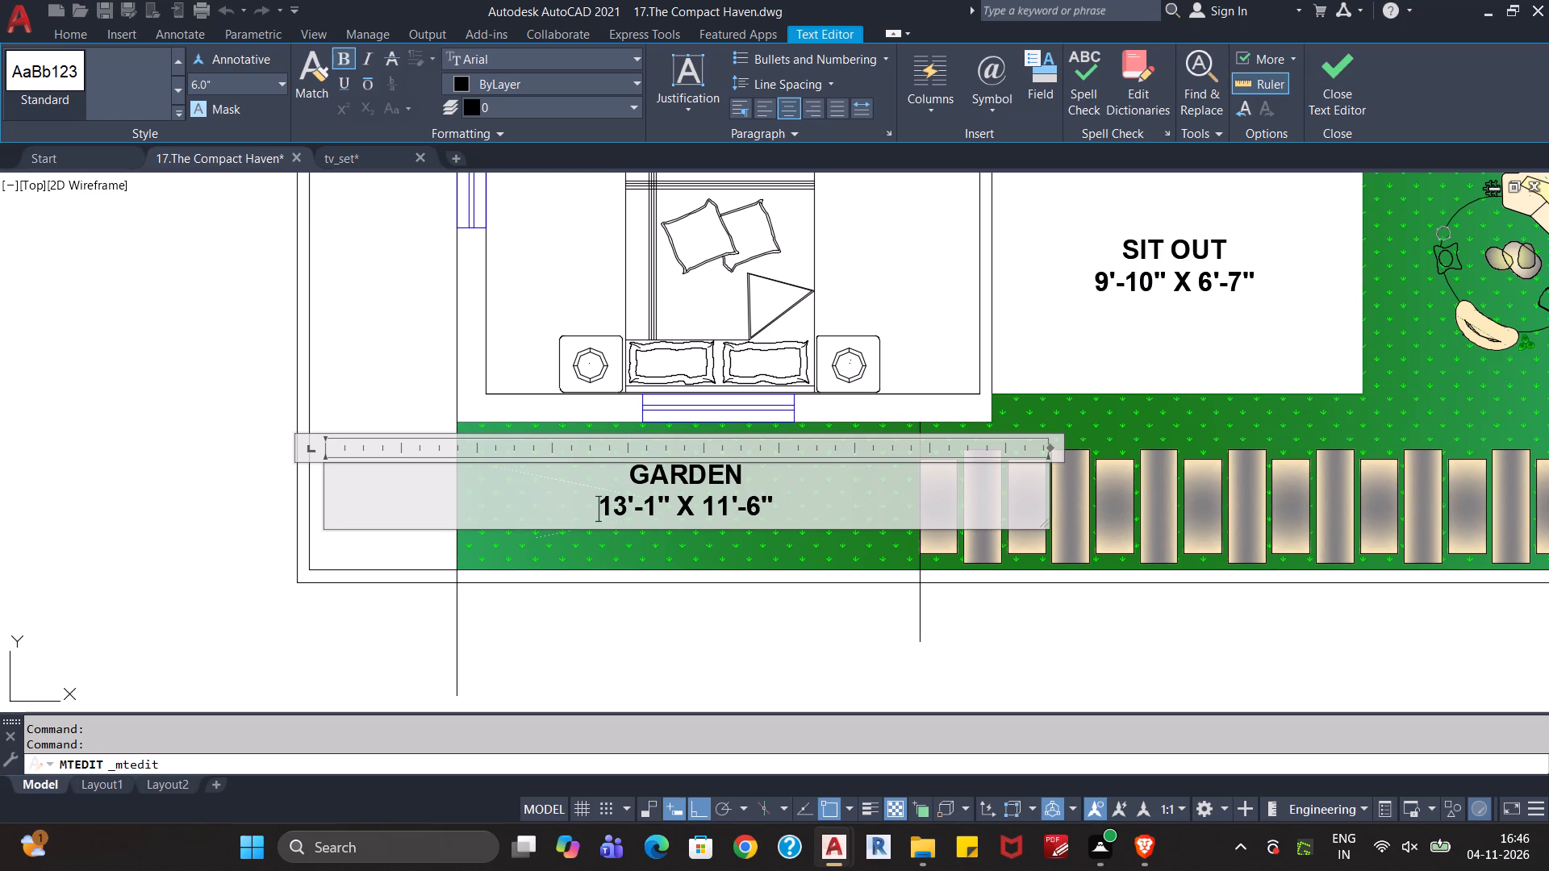
Set the GARDEN label's dimensions to 12'-3" X 3'-11".
{"action": "left_click", "coordinate": [622, 511]}
{"action": "key", "text": "BackSpace"}
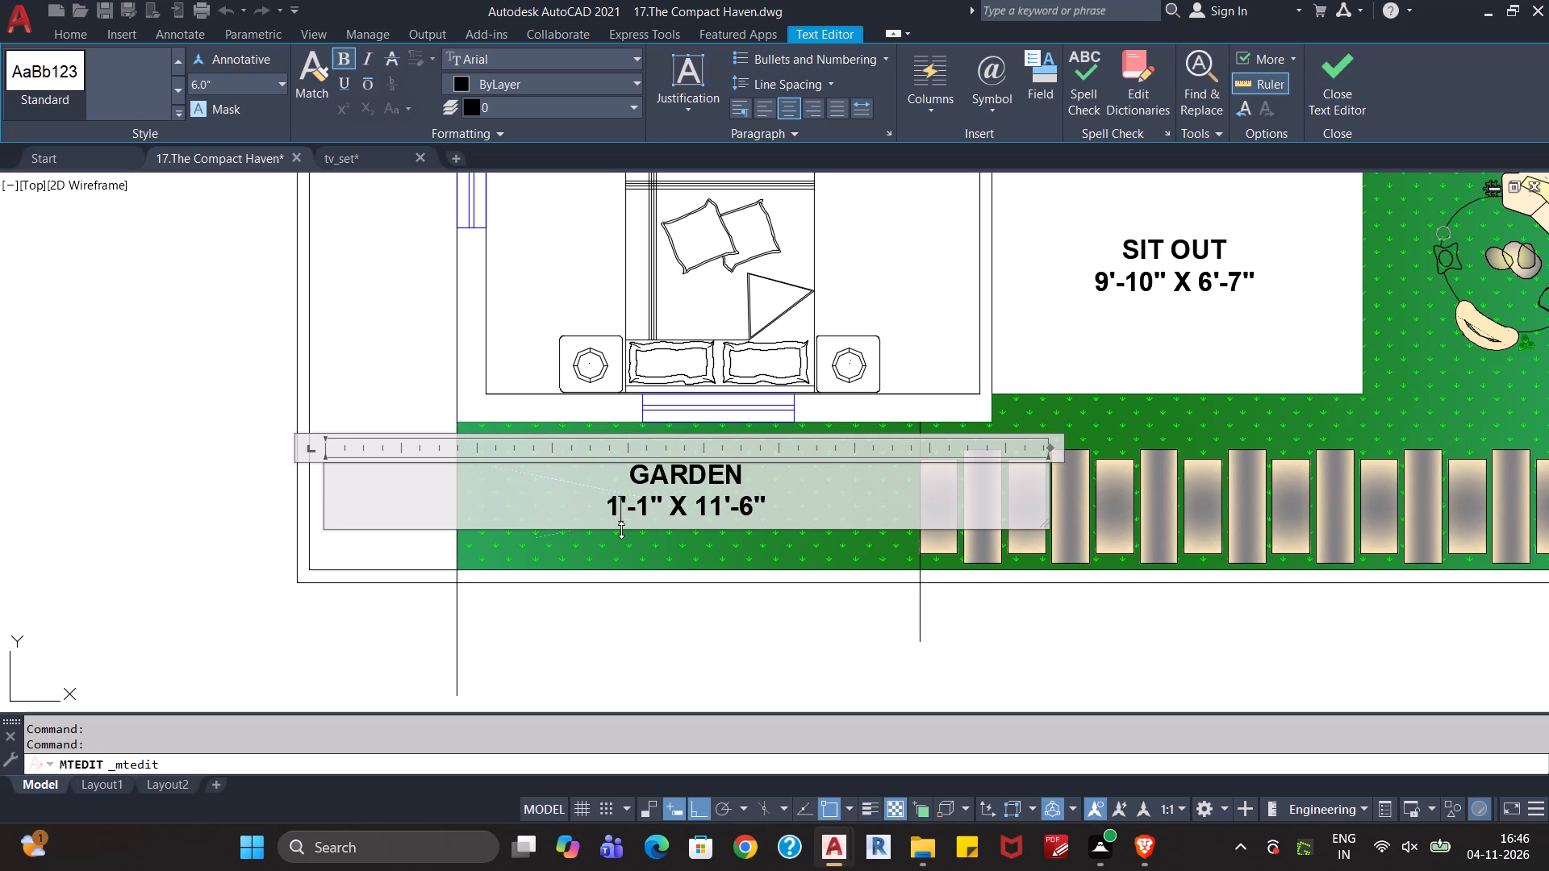
{"action": "key", "text": "2"}
{"action": "key", "text": "Right"}
{"action": "key", "text": "Right"}
{"action": "key", "text": "Right"}
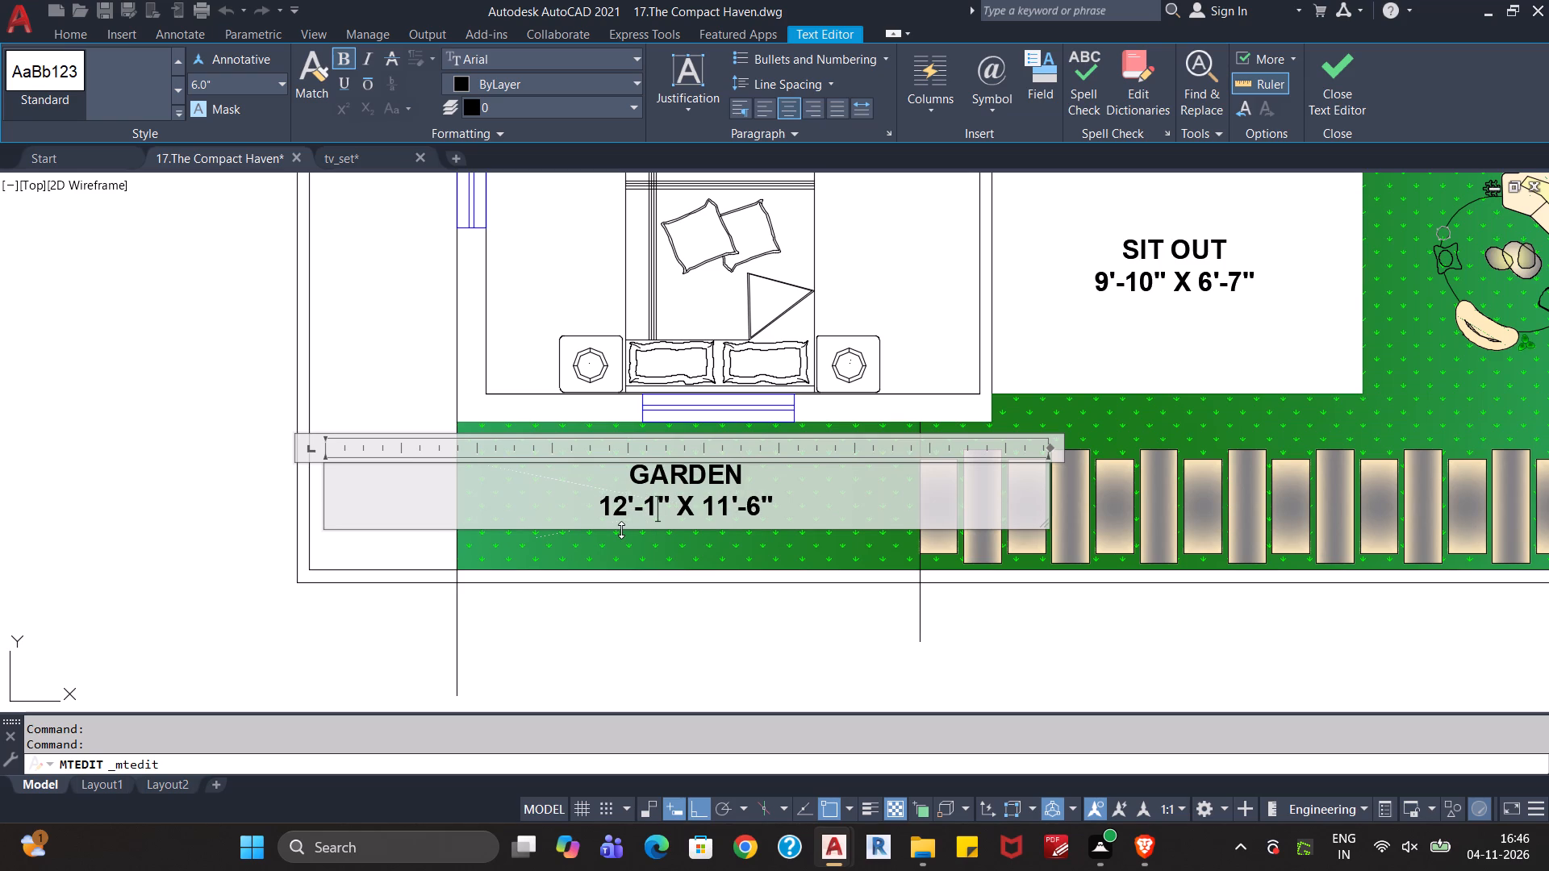
{"action": "key", "text": "BackSpace"}
{"action": "key", "text": "3"}
{"action": "key", "text": "Right"}
{"action": "key", "text": "Right"}
{"action": "key", "text": "Right"}
{"action": "key", "text": "Right"}
{"action": "key", "text": "Right"}
{"action": "key", "text": "Right"}
{"action": "key", "text": "BackSpace"}
{"action": "key", "text": "BackSpace"}
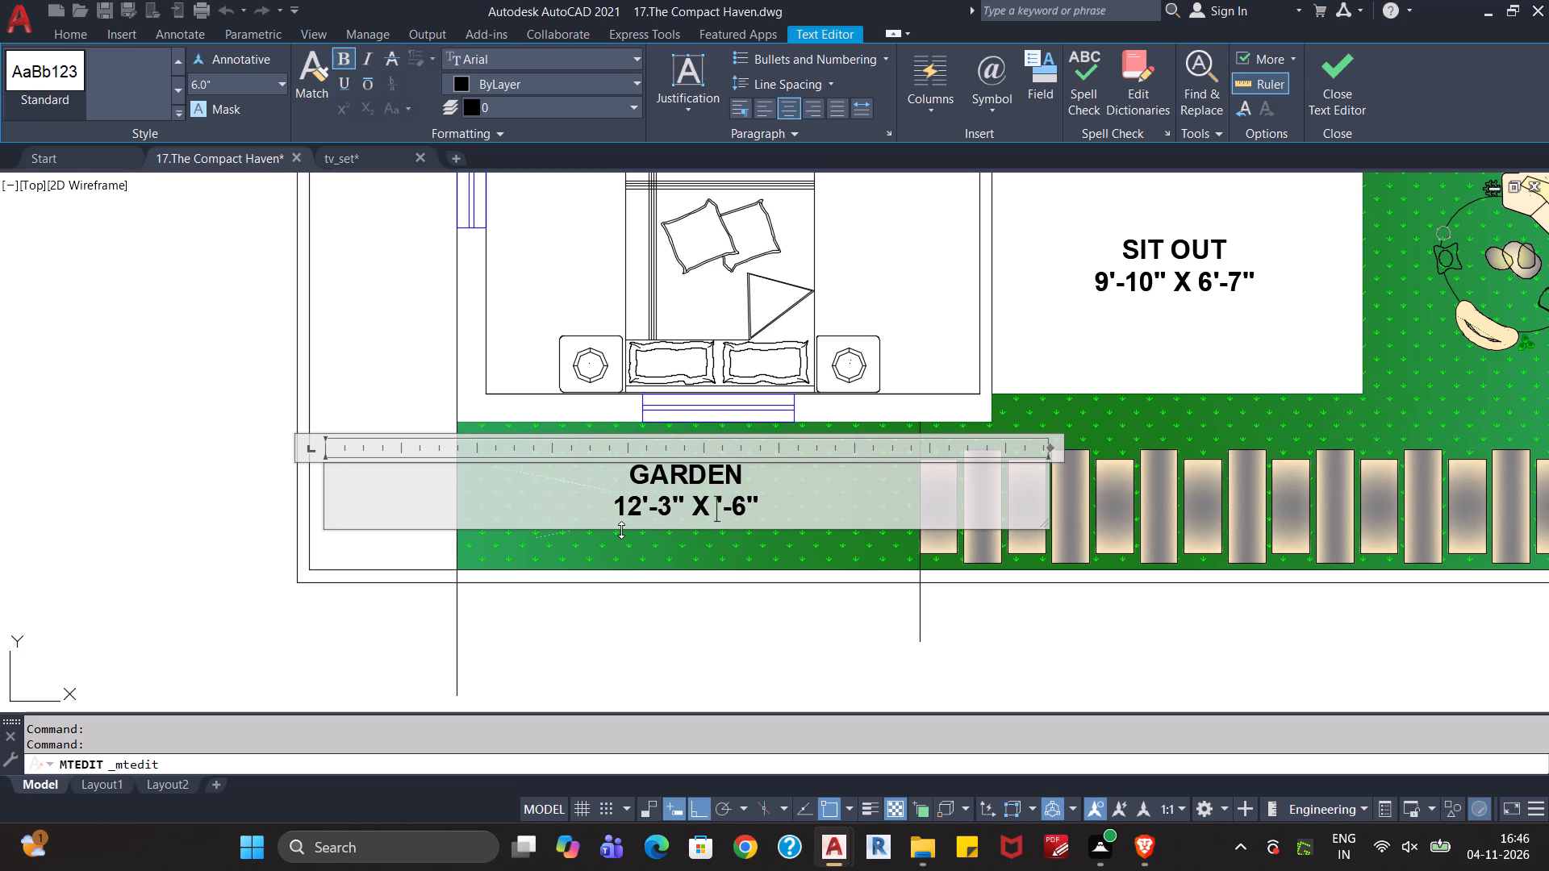
{"action": "key", "text": "3"}
{"action": "key", "text": "0"}
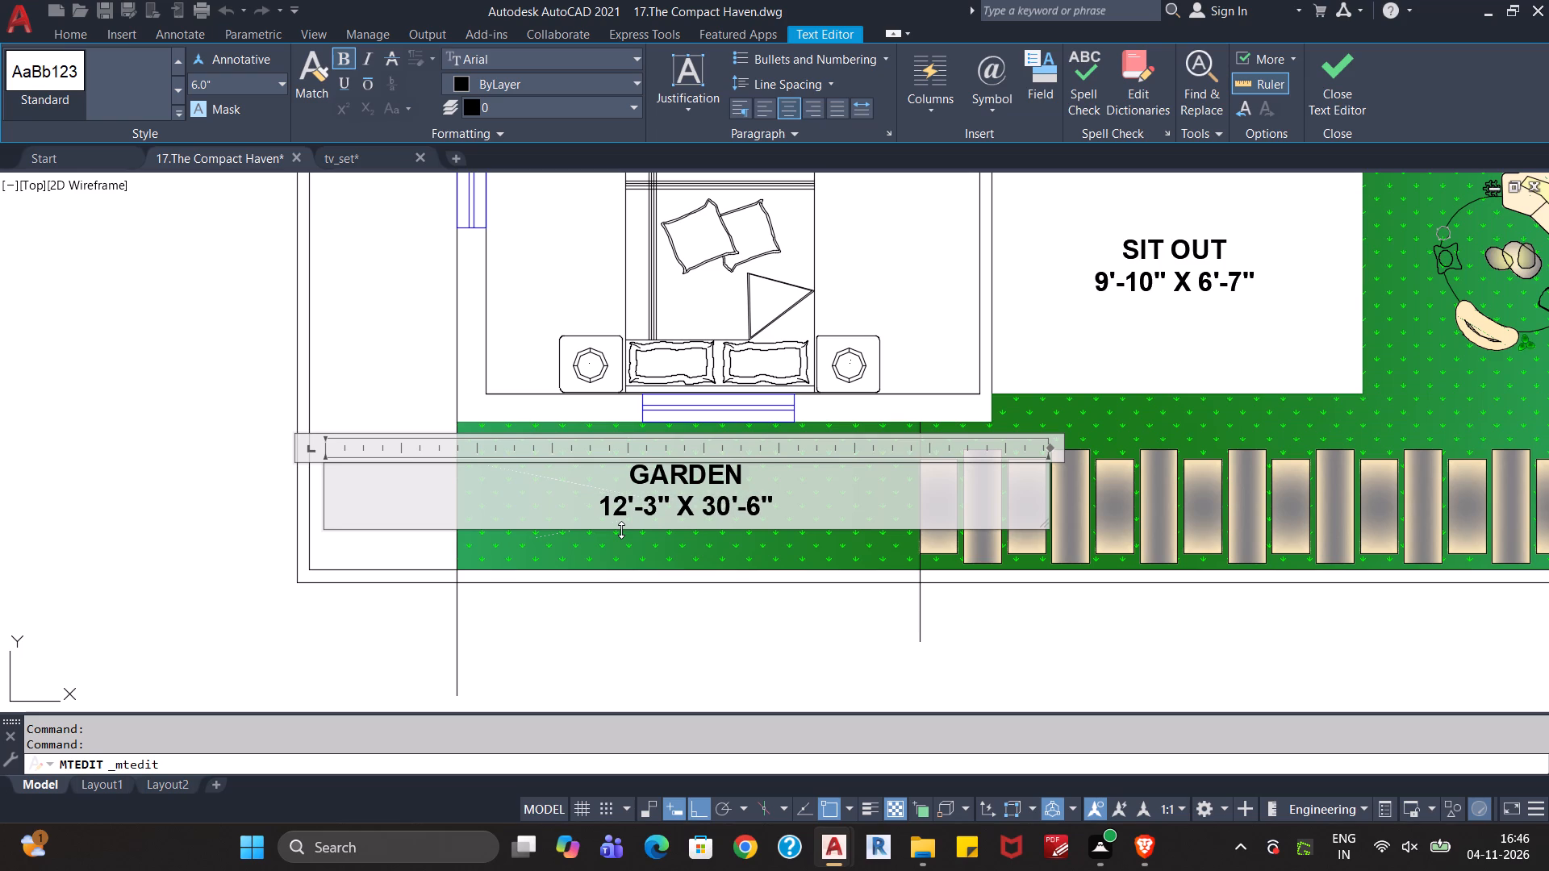
{"action": "key", "text": "BackSpace"}
{"action": "key", "text": "Right"}
{"action": "key", "text": "Right"}
{"action": "key", "text": "Right"}
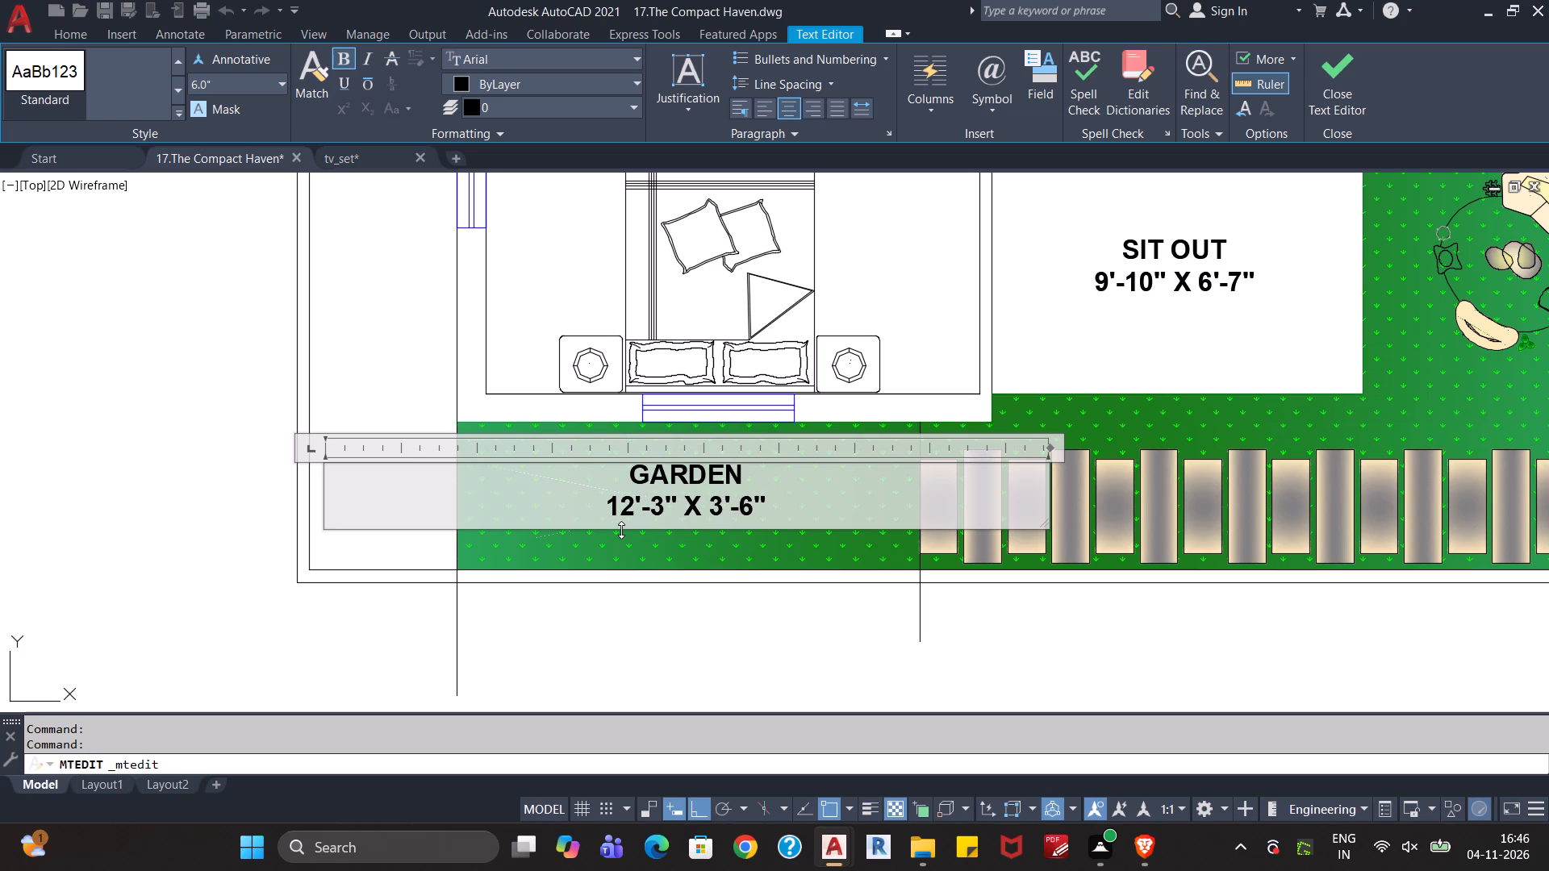
{"action": "key", "text": "BackSpace"}
{"action": "type", "text": "11"}
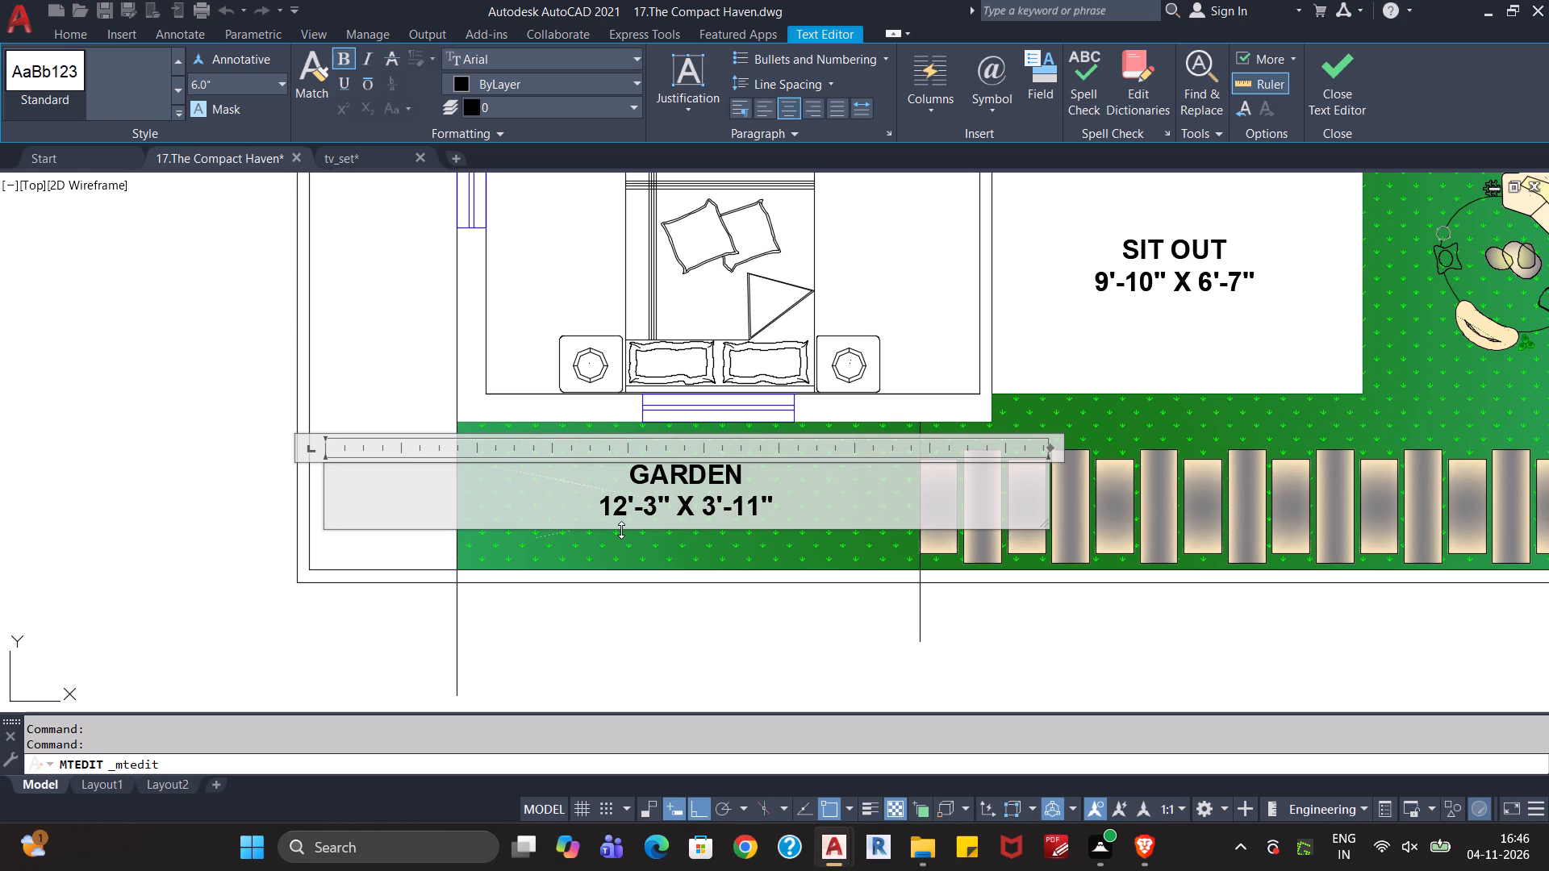
{"action": "left_click", "coordinate": [670, 663]}
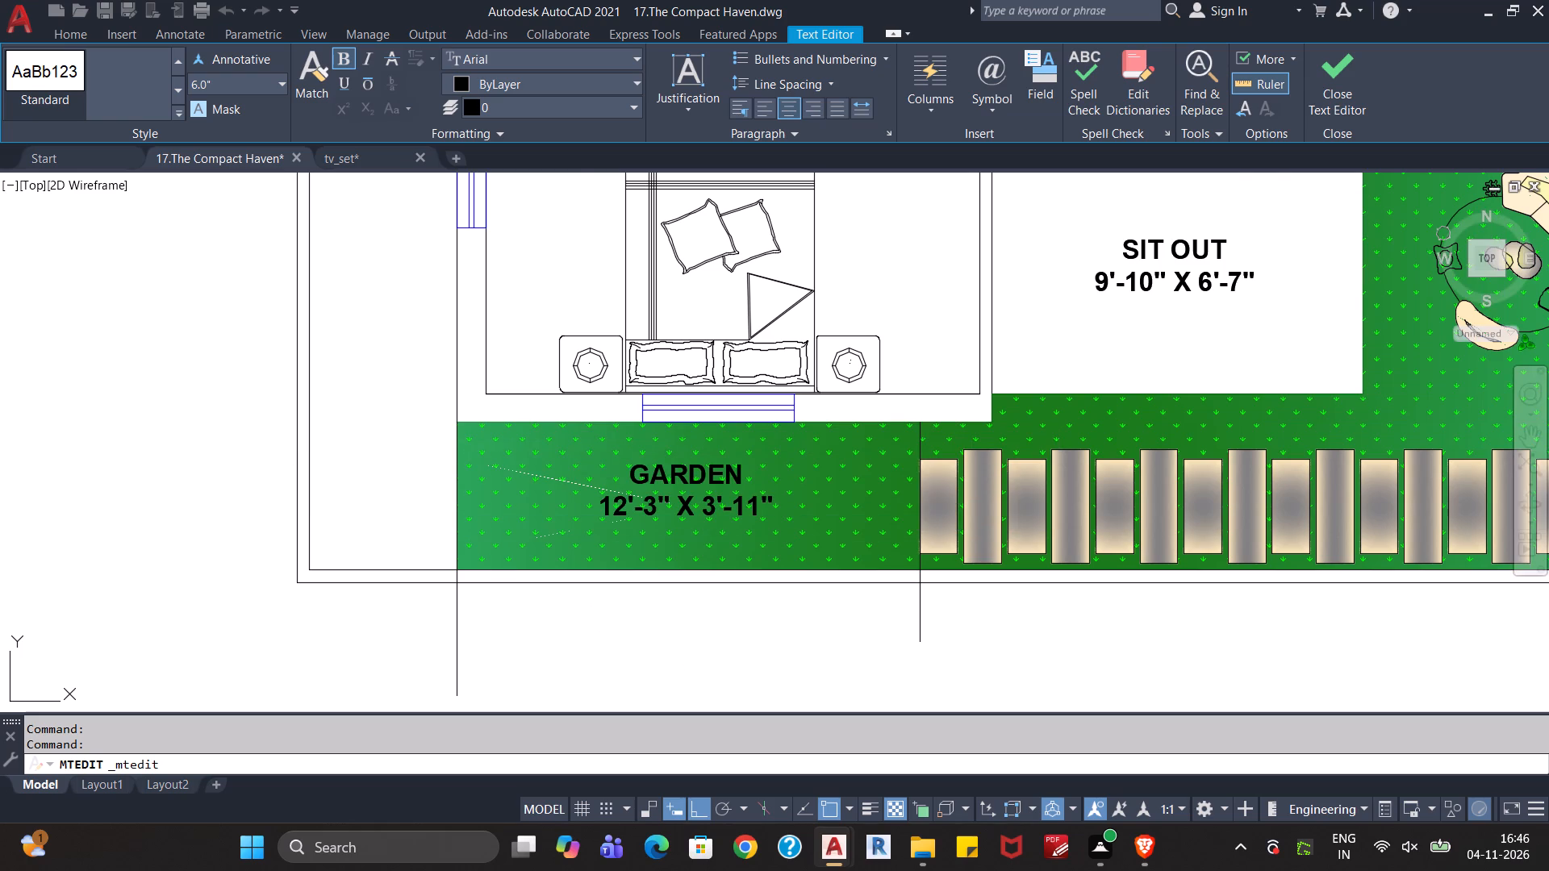
Erase the two vertical construction lines that bound the garden strip and extend past the front boundary wall.
{"action": "scroll", "coordinate": [734, 657], "scroll_direction": "down", "scroll_amount": 2}
{"action": "middle_click_drag", "start_coordinate": [554, 546], "coordinate": [438, 551]}
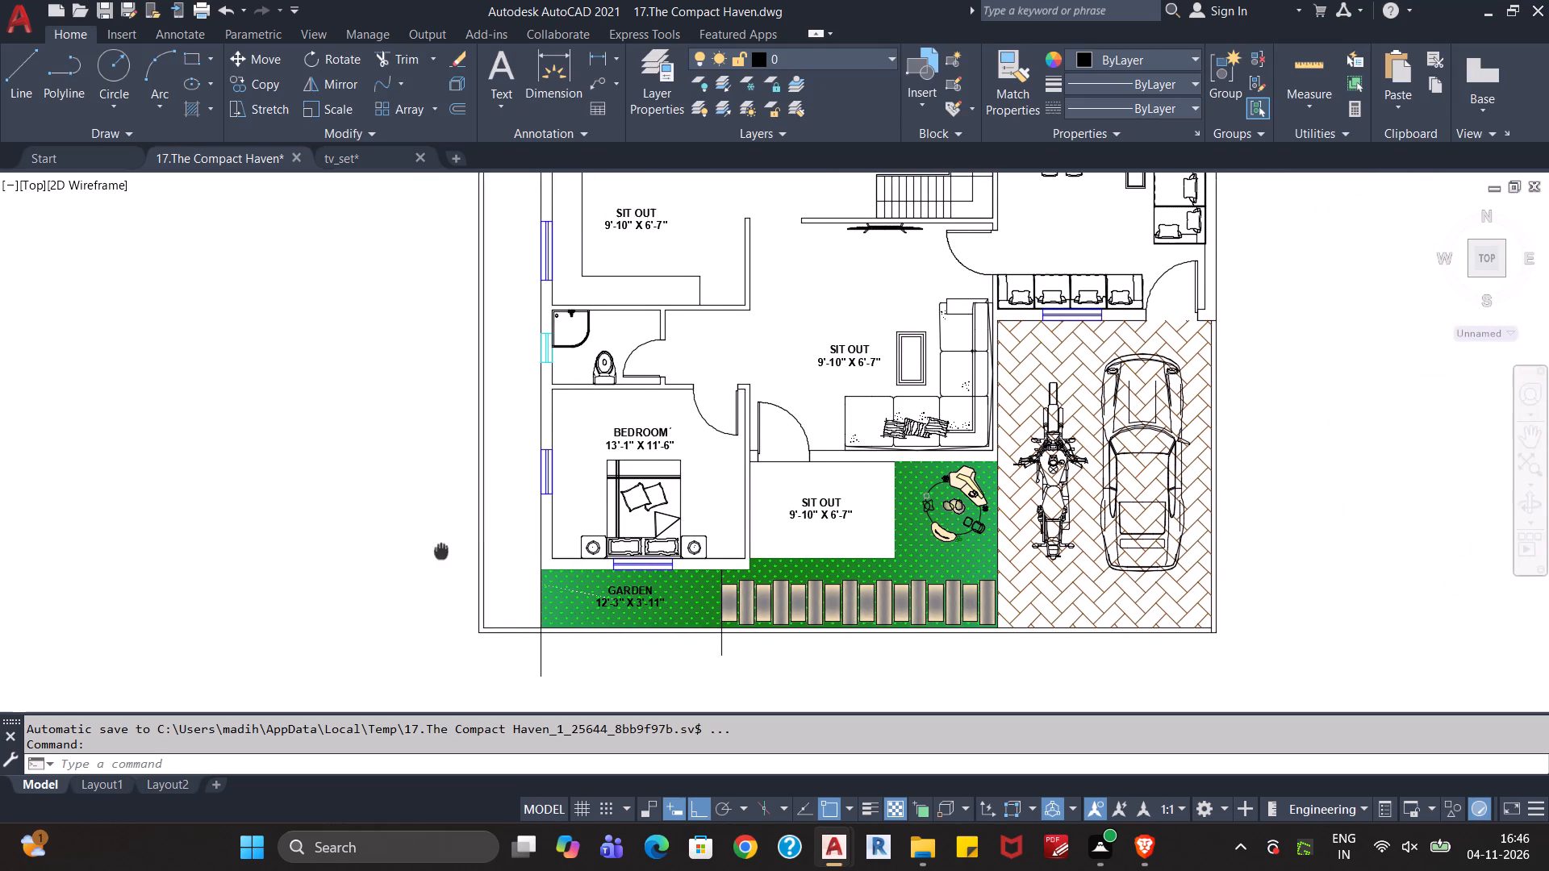
{"action": "middle_click_drag", "start_coordinate": [438, 551], "coordinate": [409, 548]}
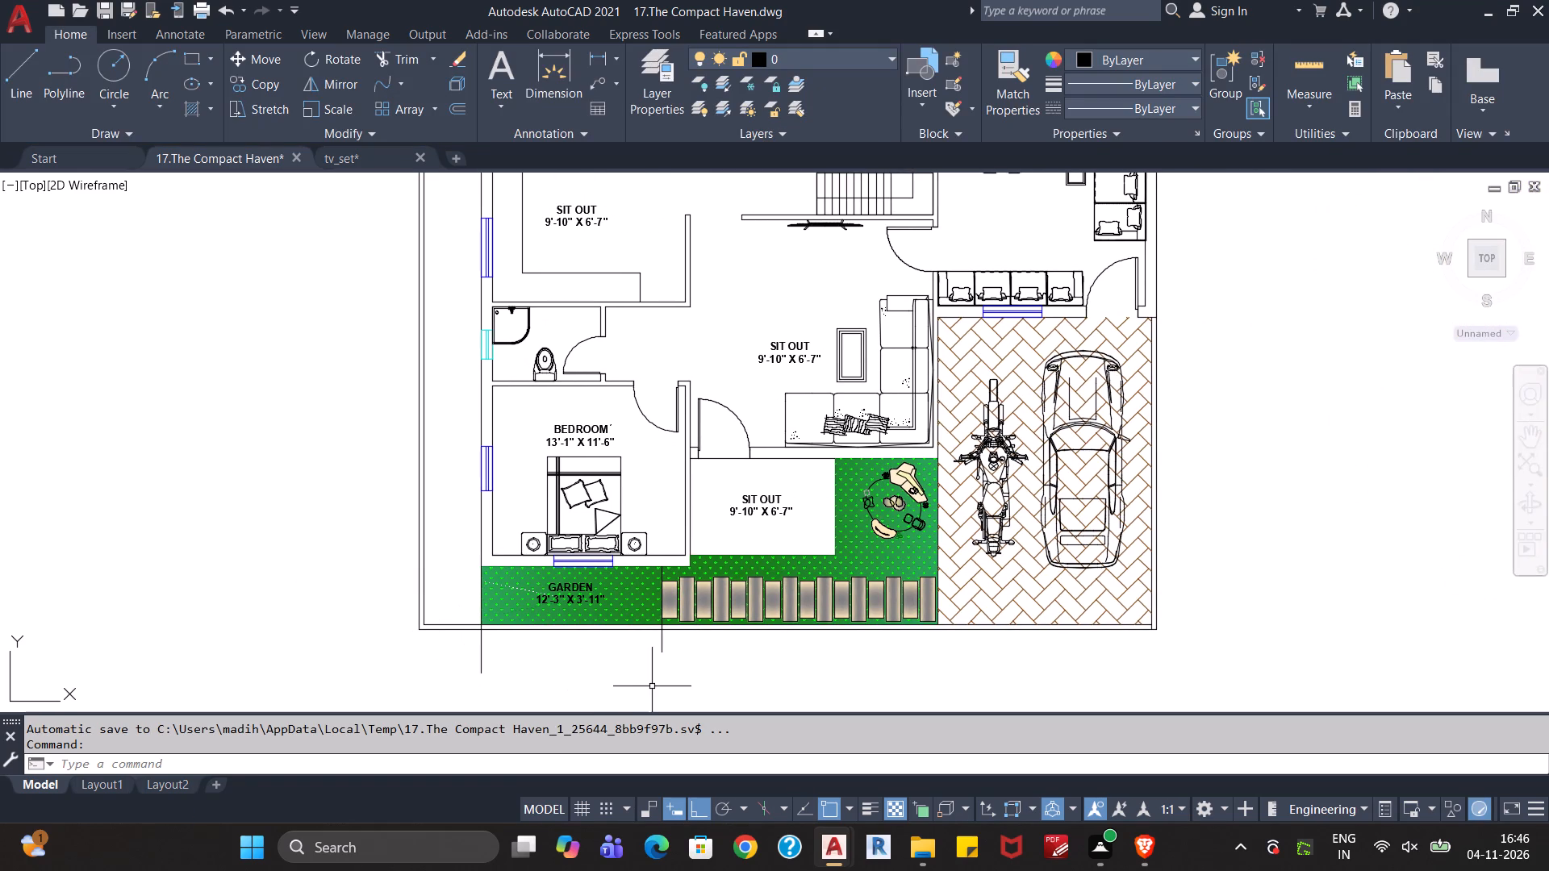
{"action": "left_click", "coordinate": [696, 648]}
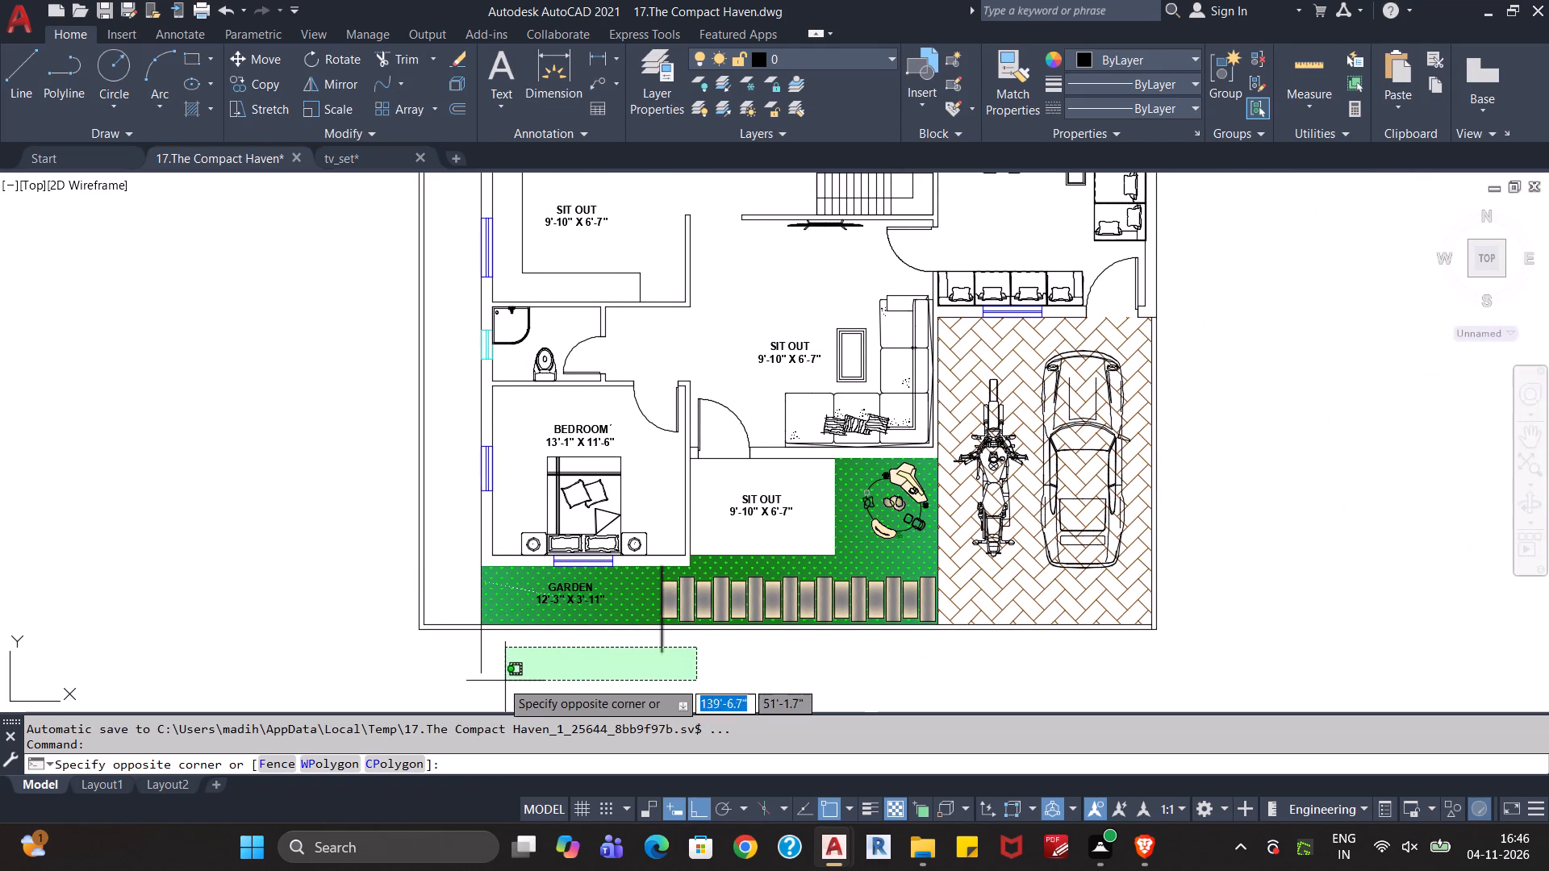
{"action": "left_click", "coordinate": [462, 680]}
{"action": "key", "text": "Delete"}
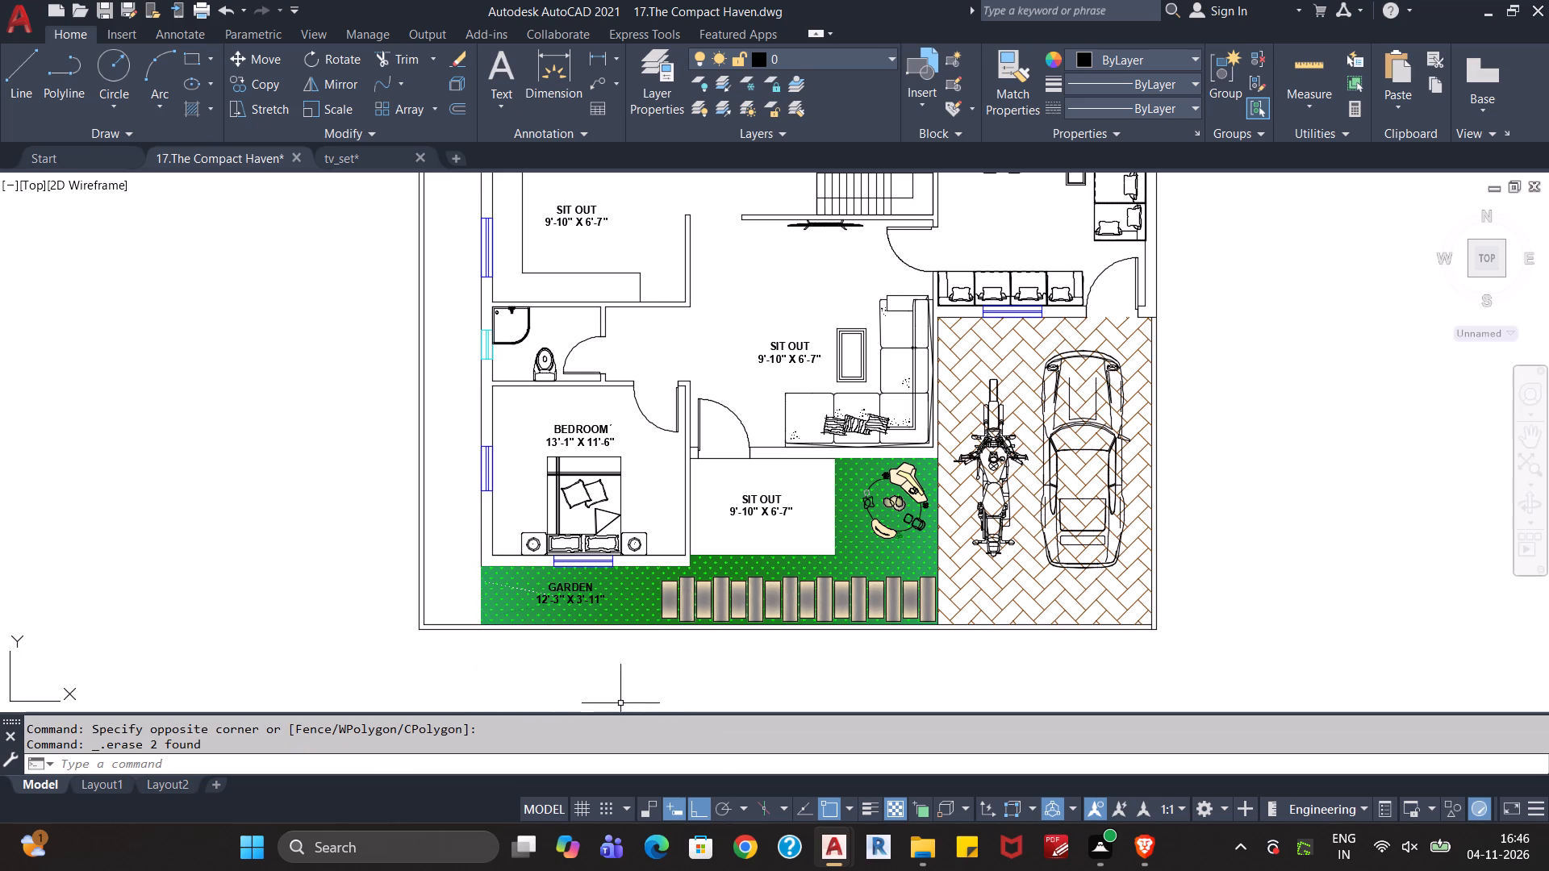
Save the drawing.
{"action": "middle_click_drag", "start_coordinate": [626, 697], "coordinate": [562, 696]}
{"action": "scroll", "coordinate": [562, 696], "scroll_direction": "up", "scroll_amount": 2}
{"action": "middle_click_drag", "start_coordinate": [515, 670], "coordinate": [551, 711]}
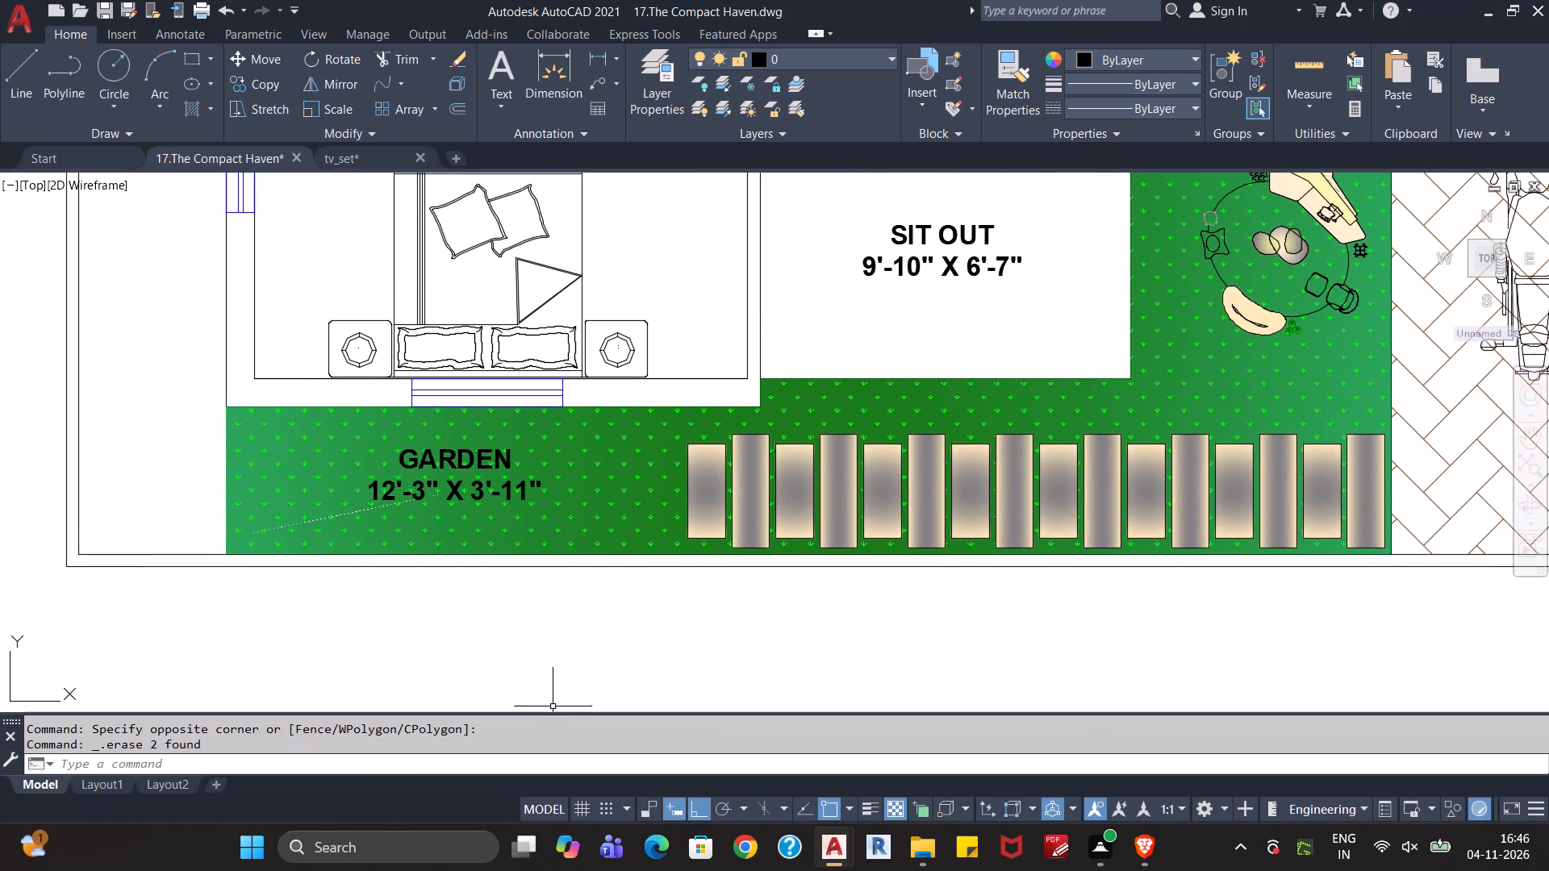
{"action": "scroll", "coordinate": [553, 697], "scroll_direction": "down", "scroll_amount": 1}
{"action": "middle_click_drag", "start_coordinate": [546, 697], "coordinate": [486, 729]}
{"action": "scroll", "coordinate": [481, 729], "scroll_direction": "down", "scroll_amount": 1}
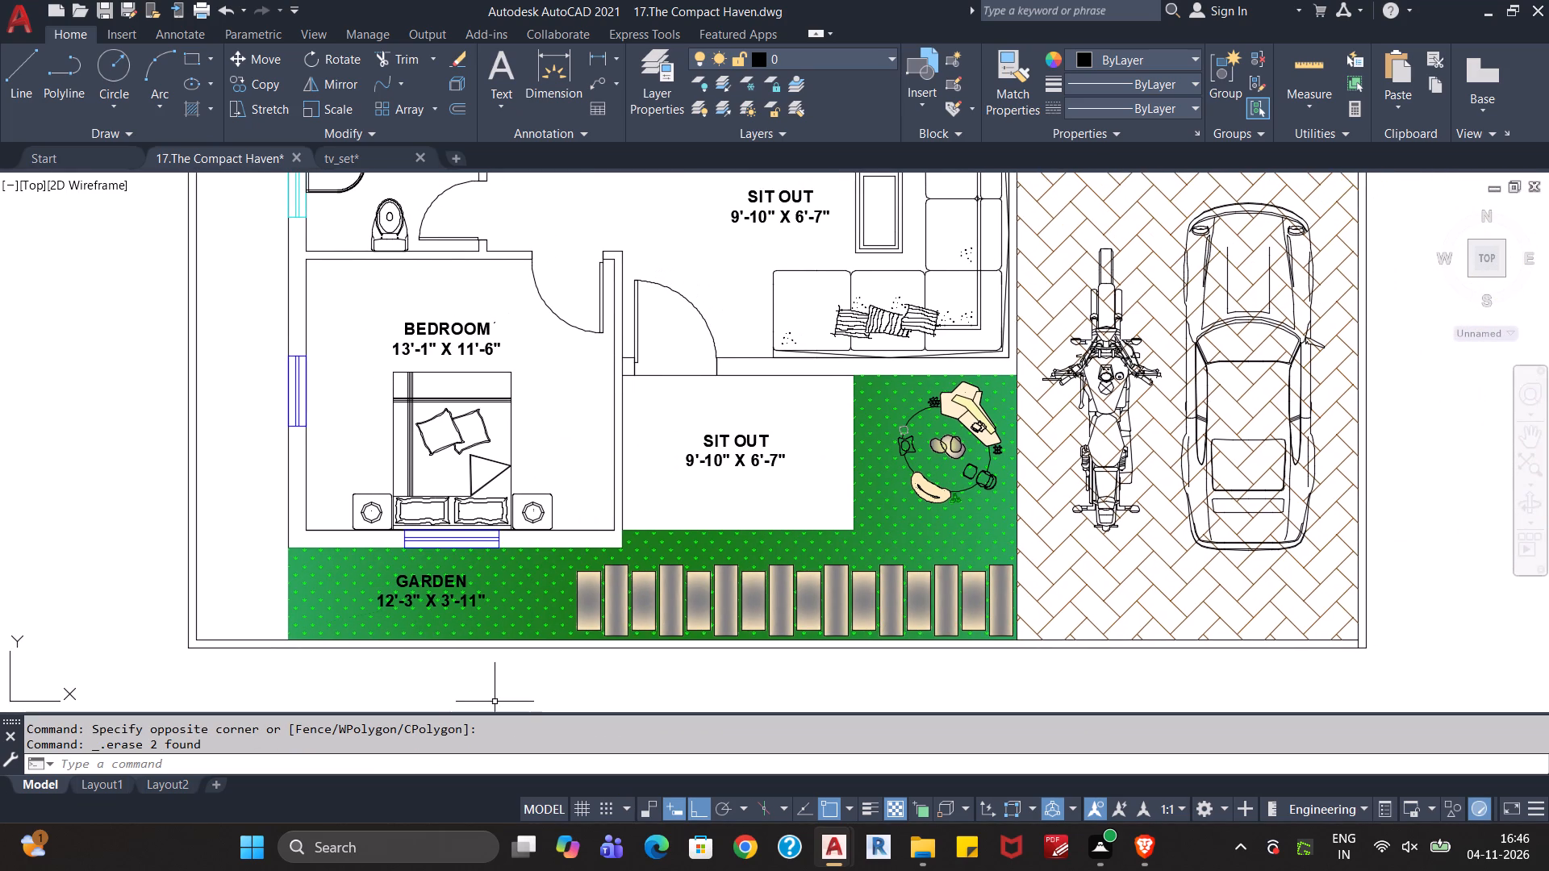
{"action": "scroll", "coordinate": [495, 699], "scroll_direction": "down", "scroll_amount": 2}
{"action": "middle_click_drag", "start_coordinate": [968, 501], "coordinate": [959, 476]}
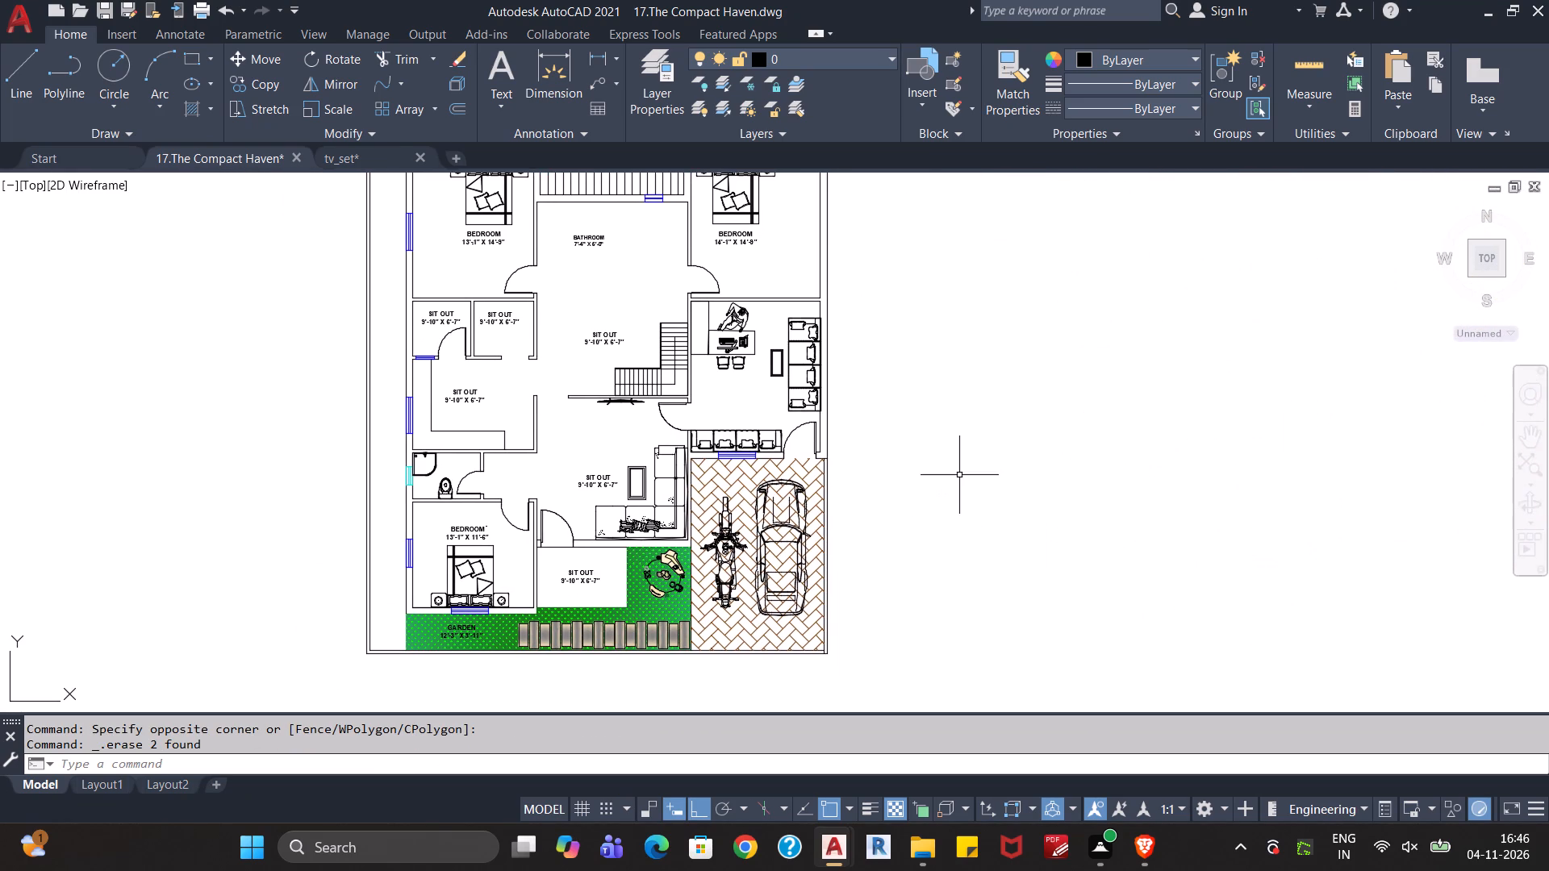
{"action": "key", "text": "ctrl+s"}
Place a copy of the BEDROOM 13'-1" X 11'-6" label in the narrow side passage between the boundary wall and the house.
{"action": "scroll", "coordinate": [959, 475], "scroll_direction": "down", "scroll_amount": 1}
{"action": "middle_click_drag", "start_coordinate": [952, 463], "coordinate": [913, 540]}
{"action": "scroll", "coordinate": [908, 544], "scroll_direction": "up", "scroll_amount": 1}
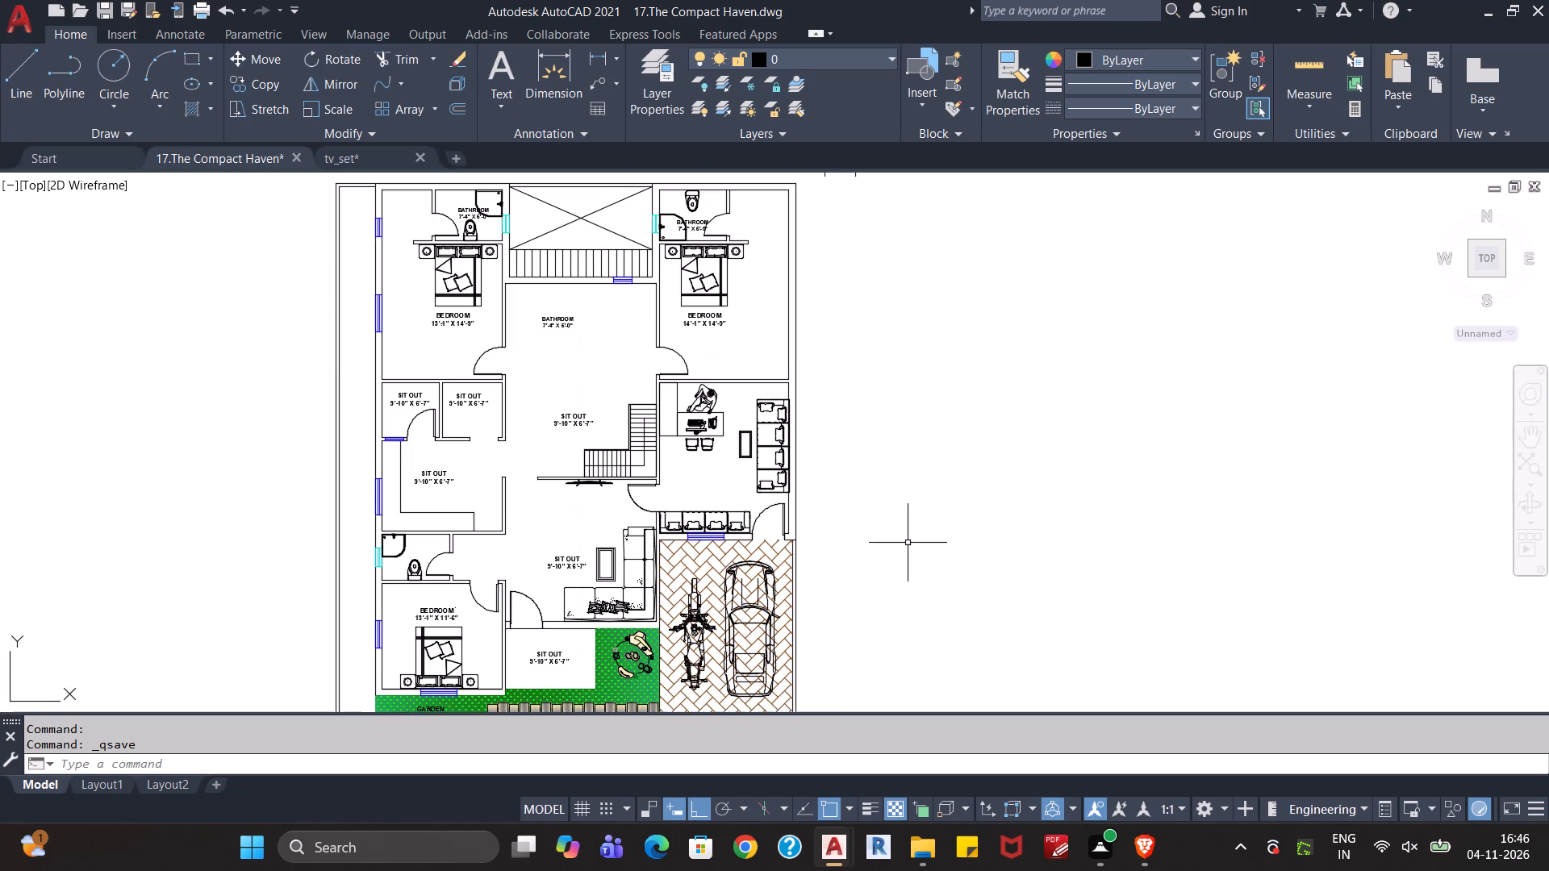
{"action": "middle_click_drag", "start_coordinate": [887, 574], "coordinate": [948, 484]}
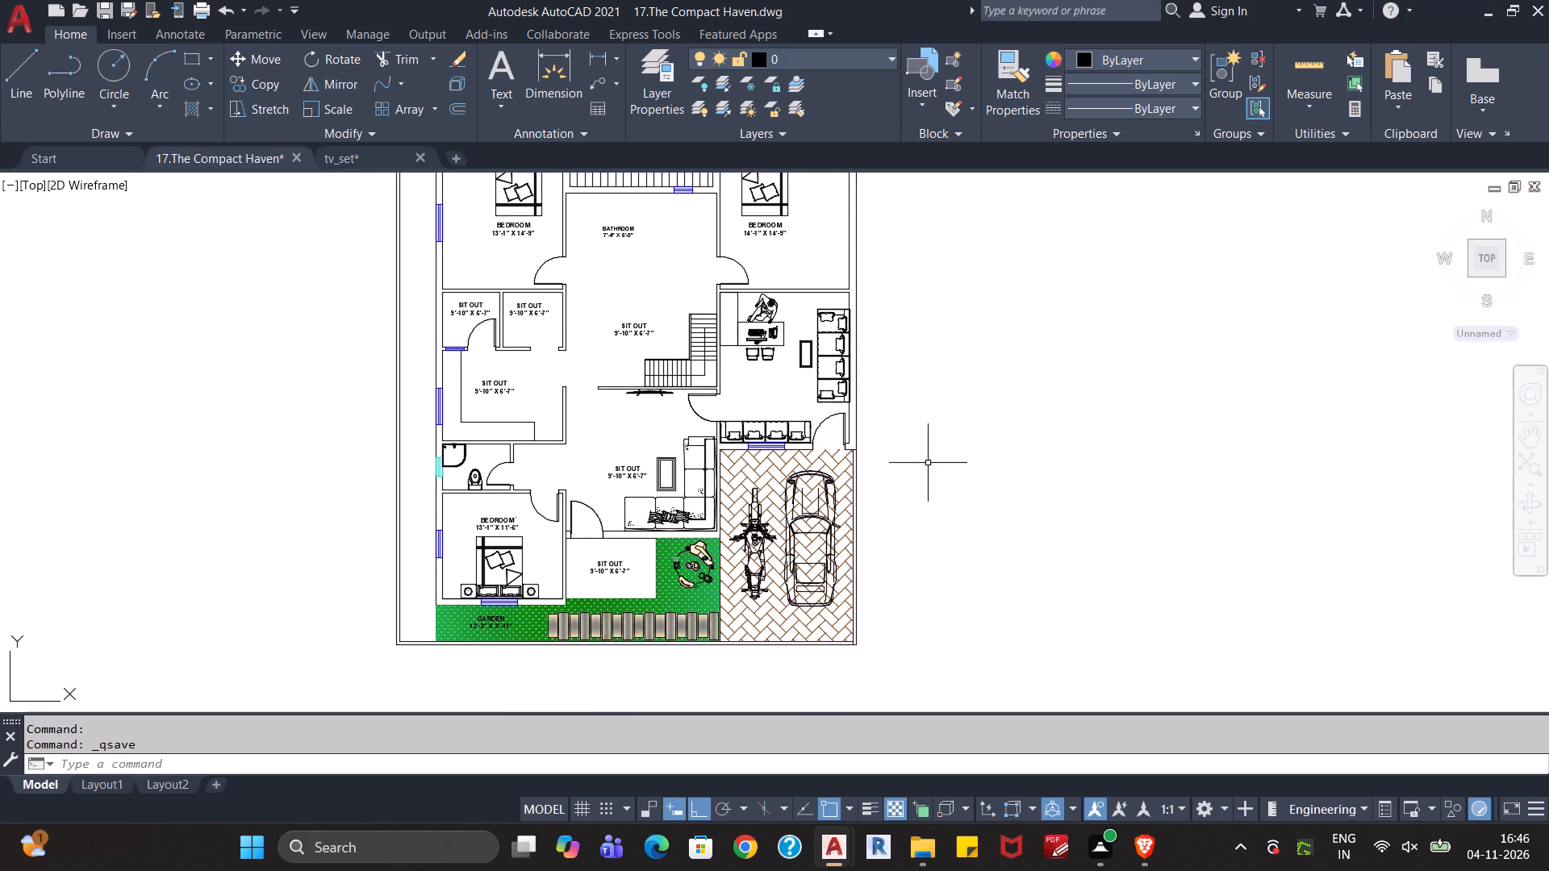
{"action": "middle_click_drag", "start_coordinate": [925, 470], "coordinate": [915, 568]}
{"action": "middle_click_drag", "start_coordinate": [925, 573], "coordinate": [975, 515]}
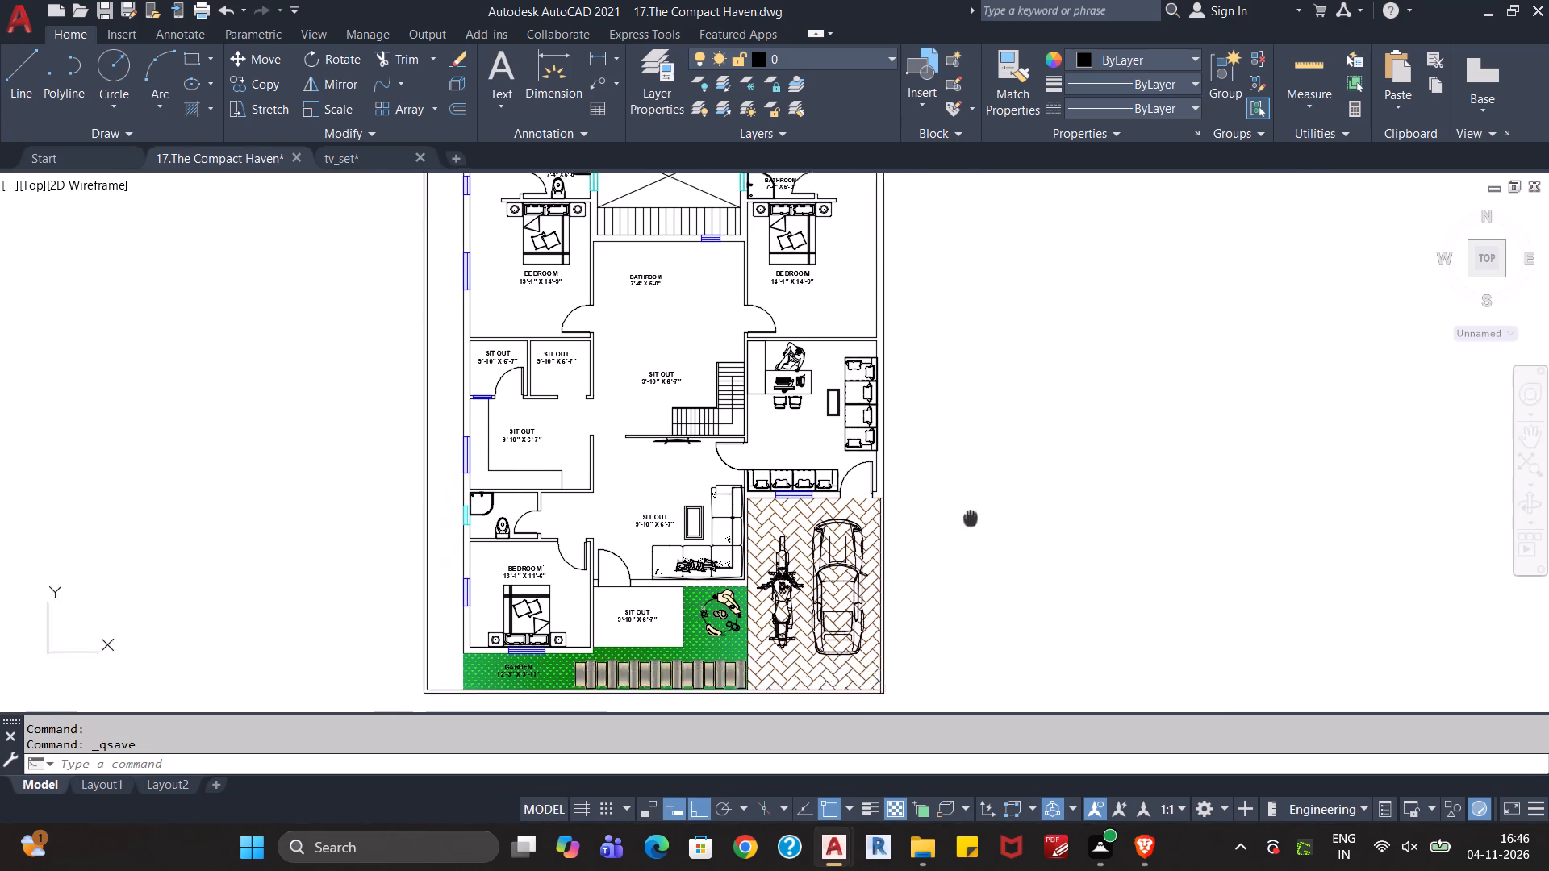
{"action": "middle_click_drag", "start_coordinate": [975, 515], "coordinate": [995, 502]}
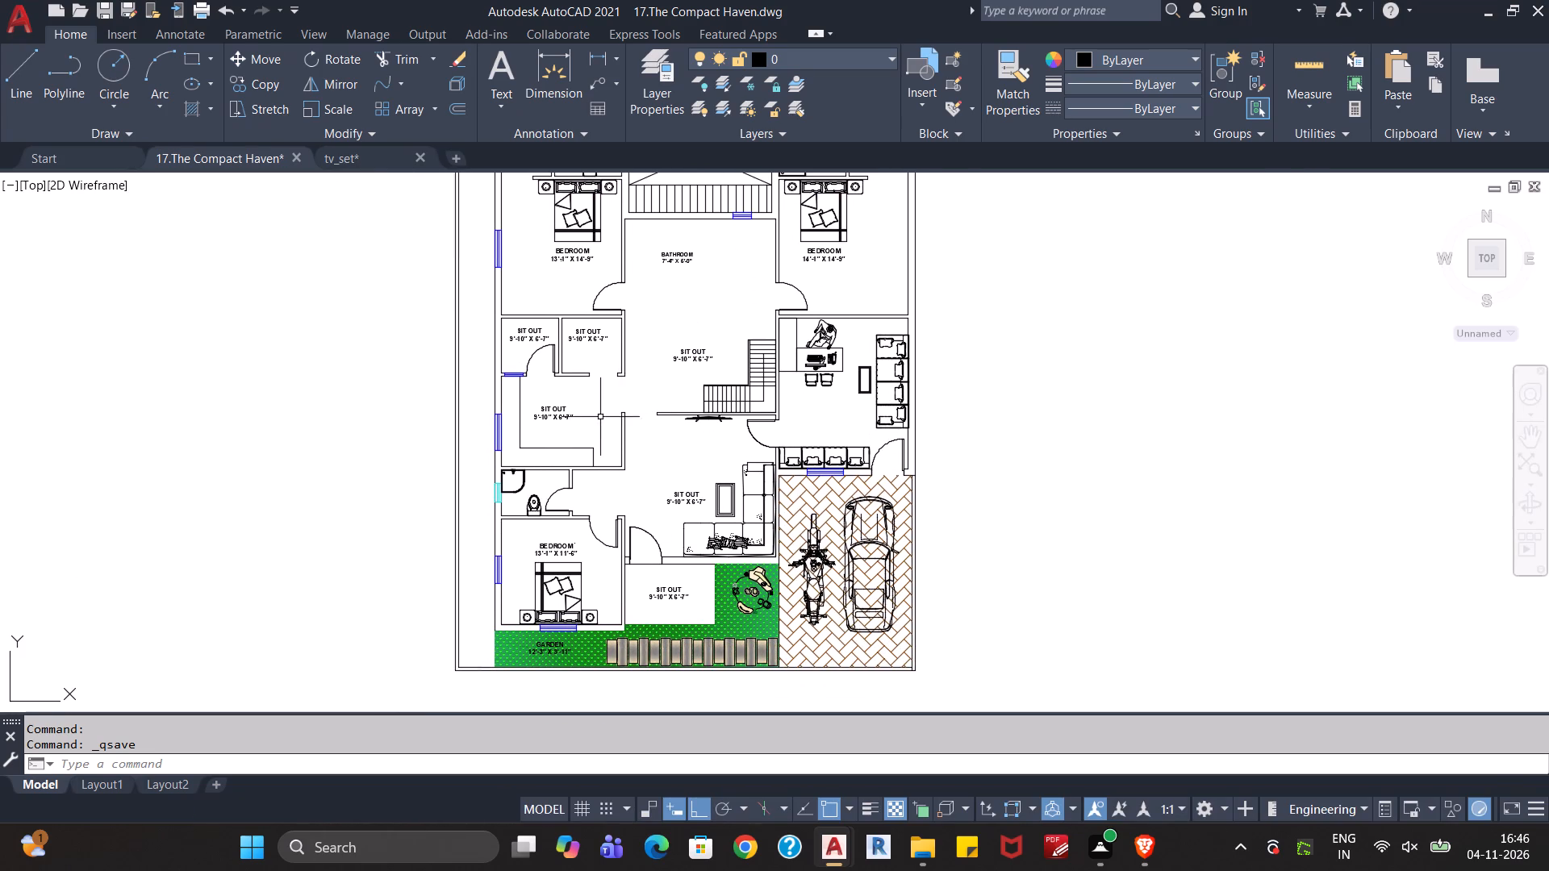
{"action": "middle_click_drag", "start_coordinate": [596, 419], "coordinate": [632, 527]}
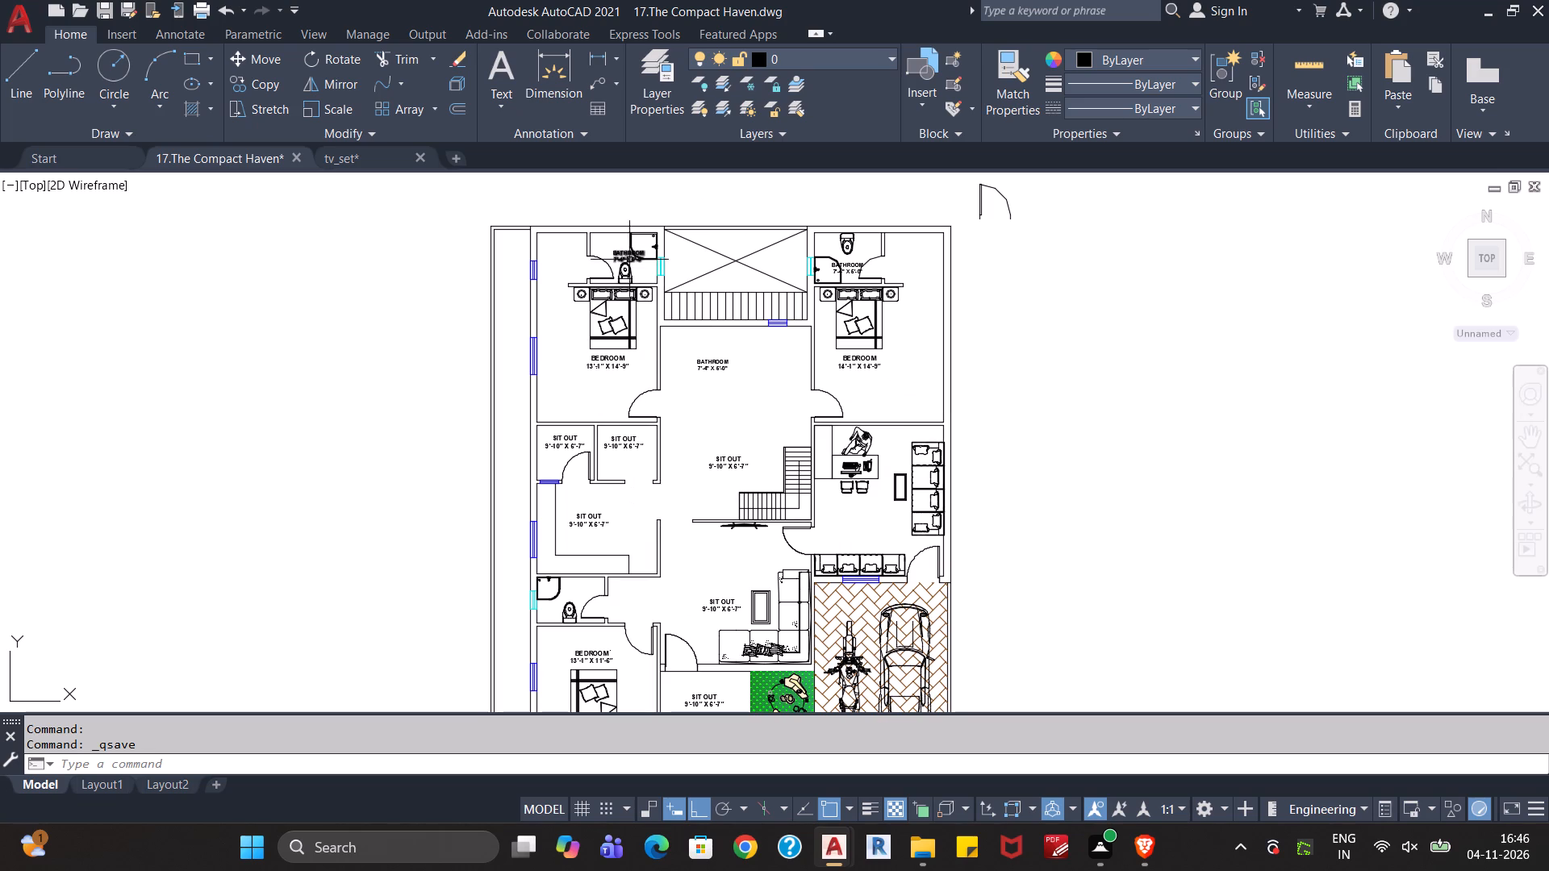
{"action": "left_click", "coordinate": [622, 254]}
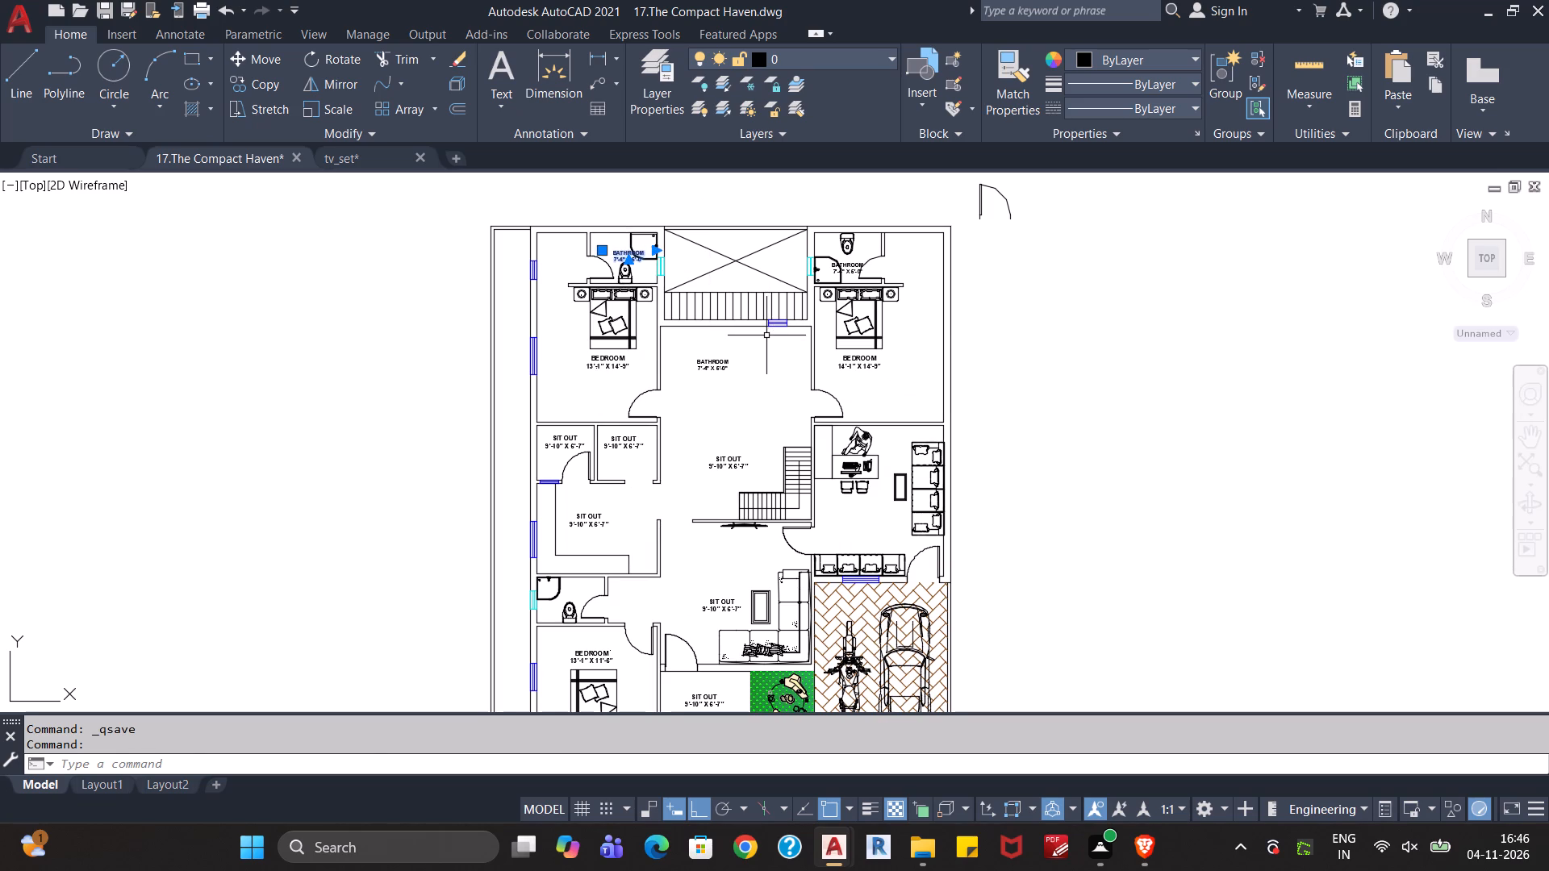
{"action": "key", "text": "ctrl+v"}
{"action": "scroll", "coordinate": [461, 490], "scroll_direction": "up", "scroll_amount": 4}
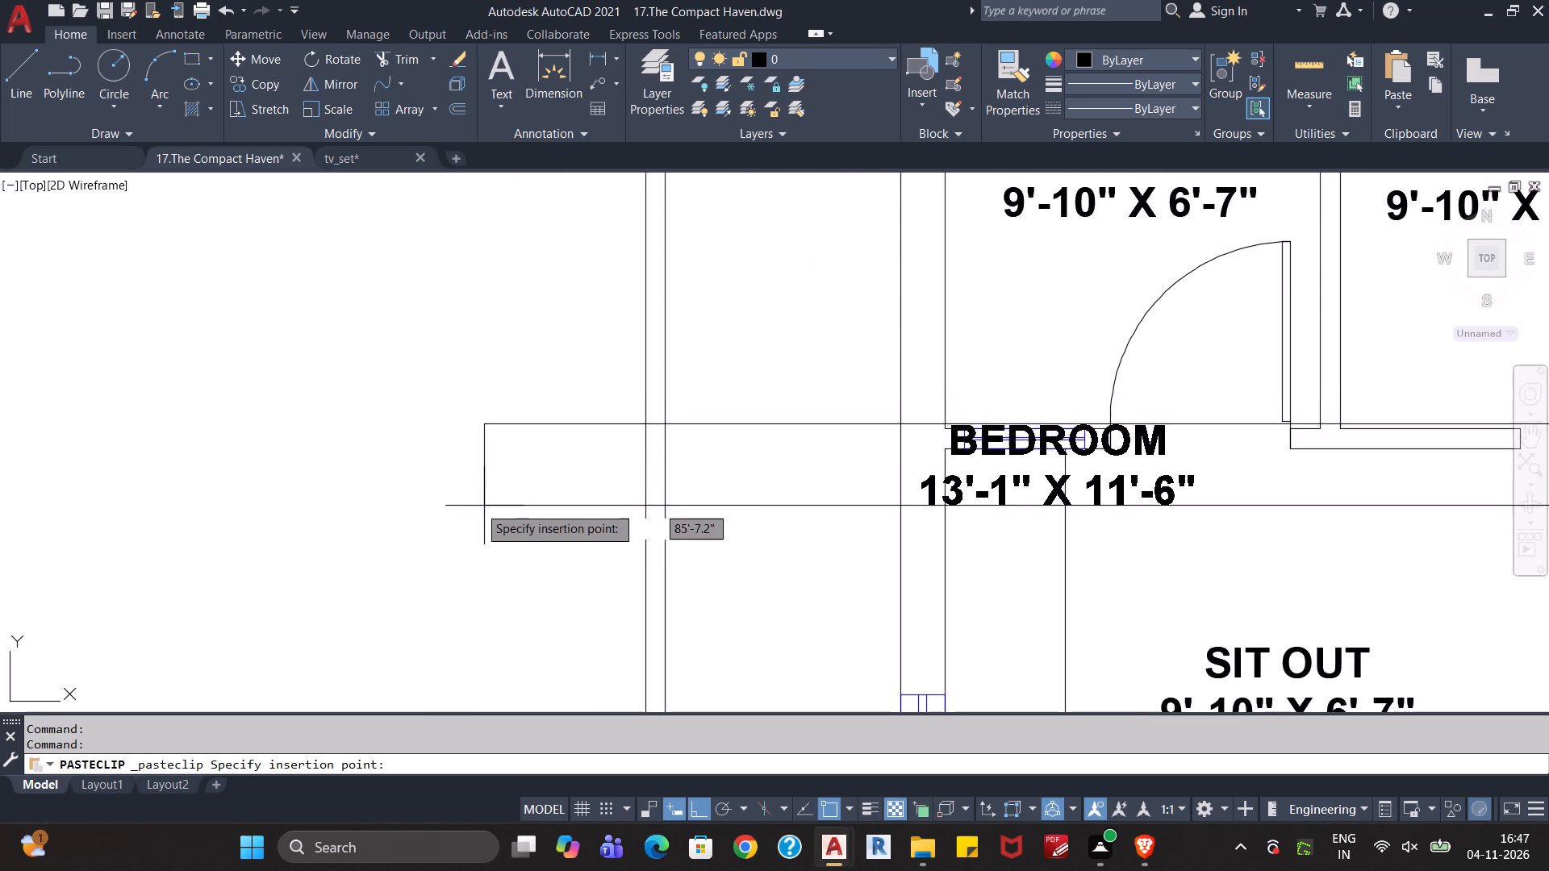
{"action": "left_click", "coordinate": [213, 521]}
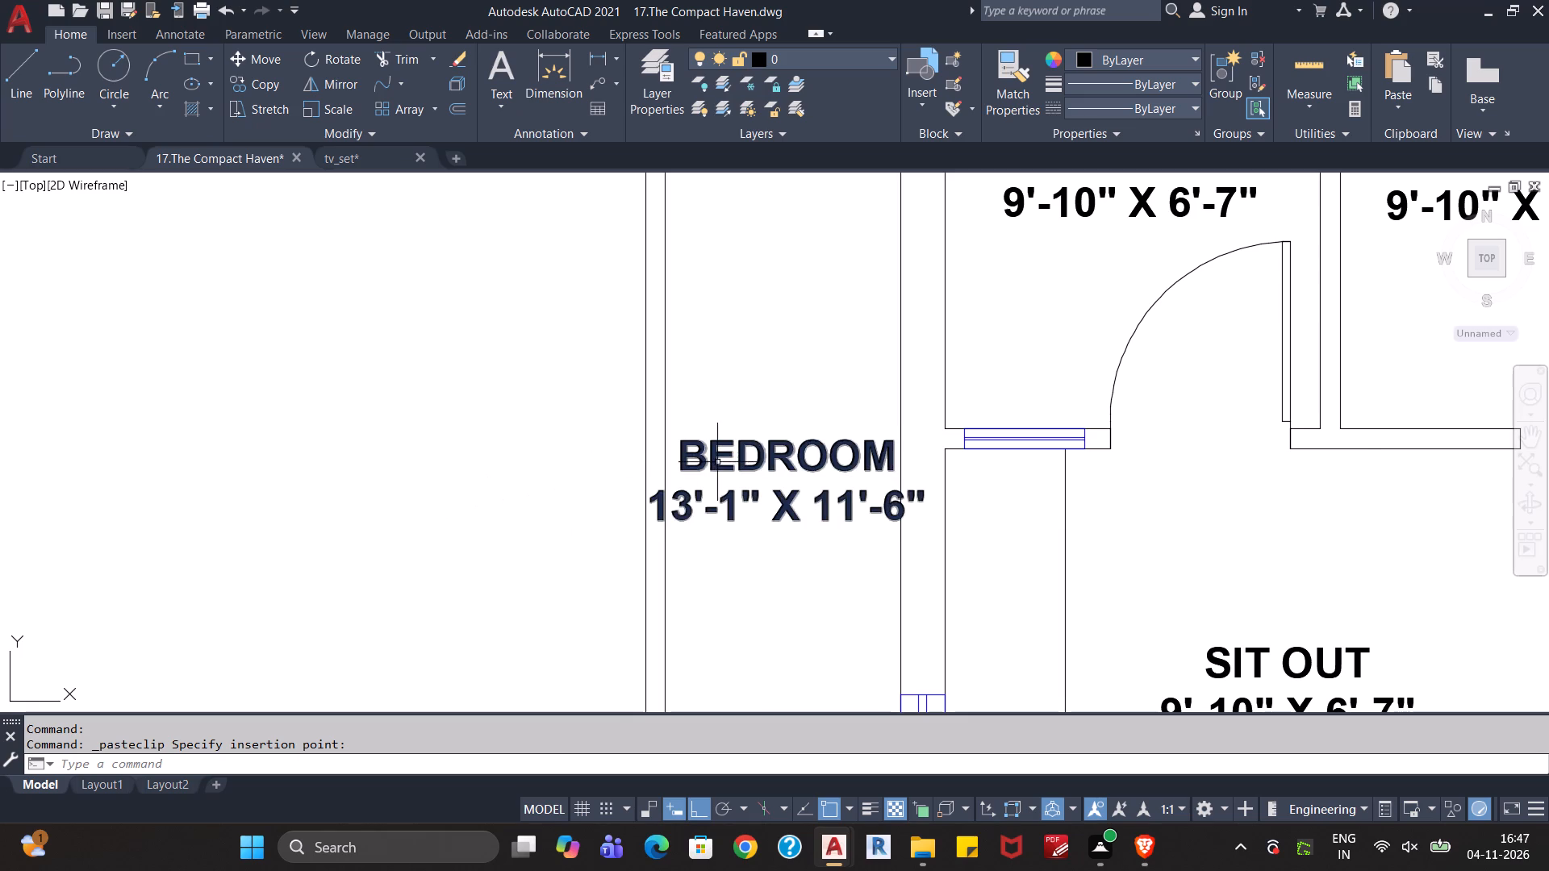
Change the name on the copied label in the side passage to Side Out.
{"action": "double_click", "coordinate": [719, 461]}
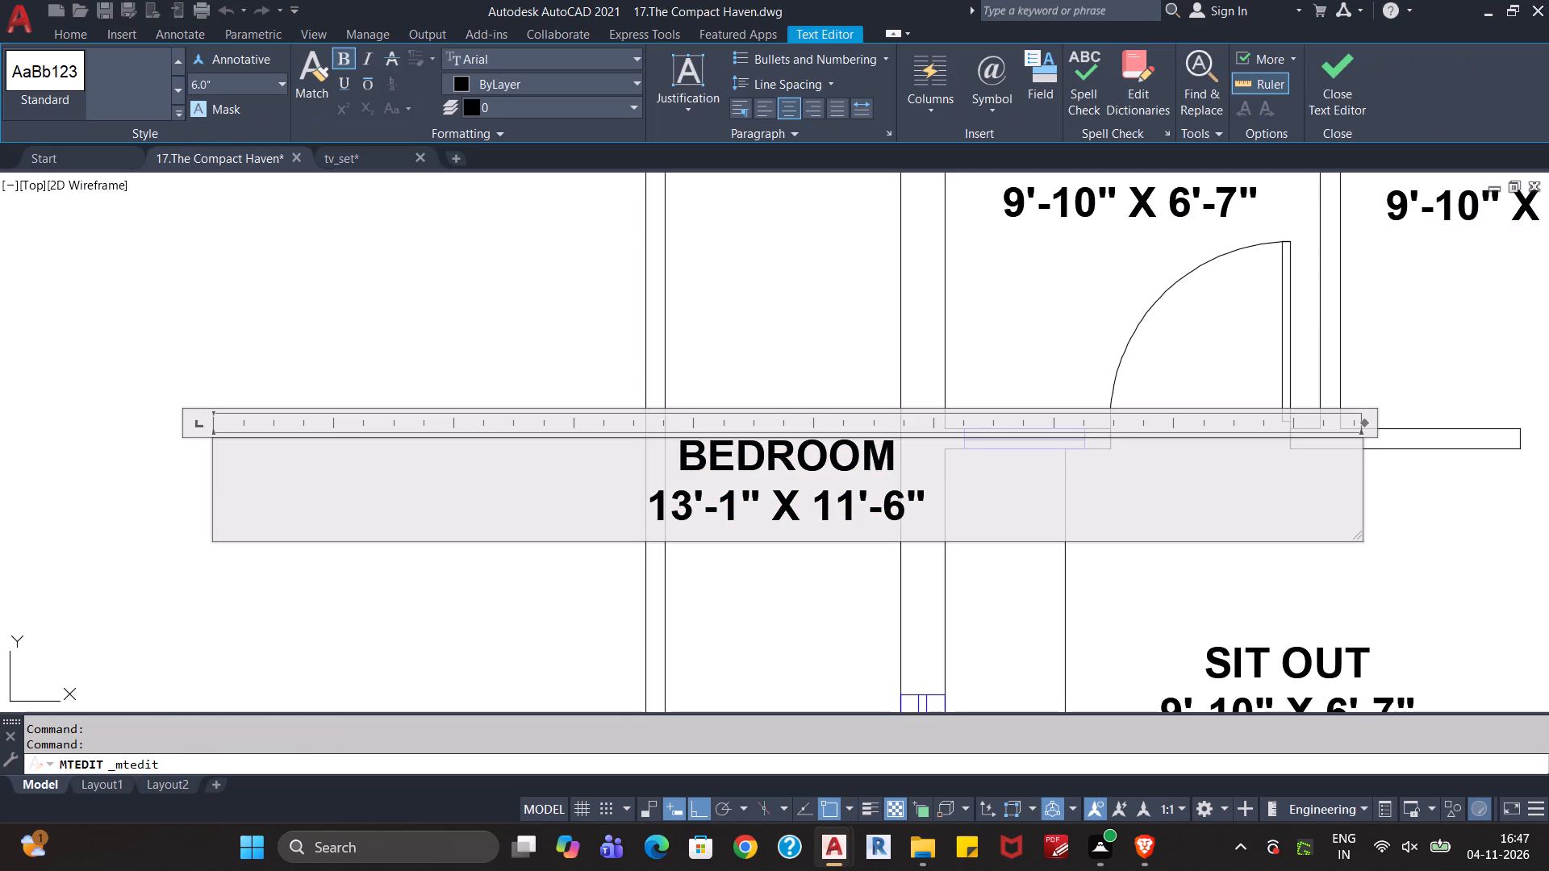
{"action": "key", "text": "ctrl+shift+Right"}
{"action": "key", "text": "ctrl+shift+Right"}
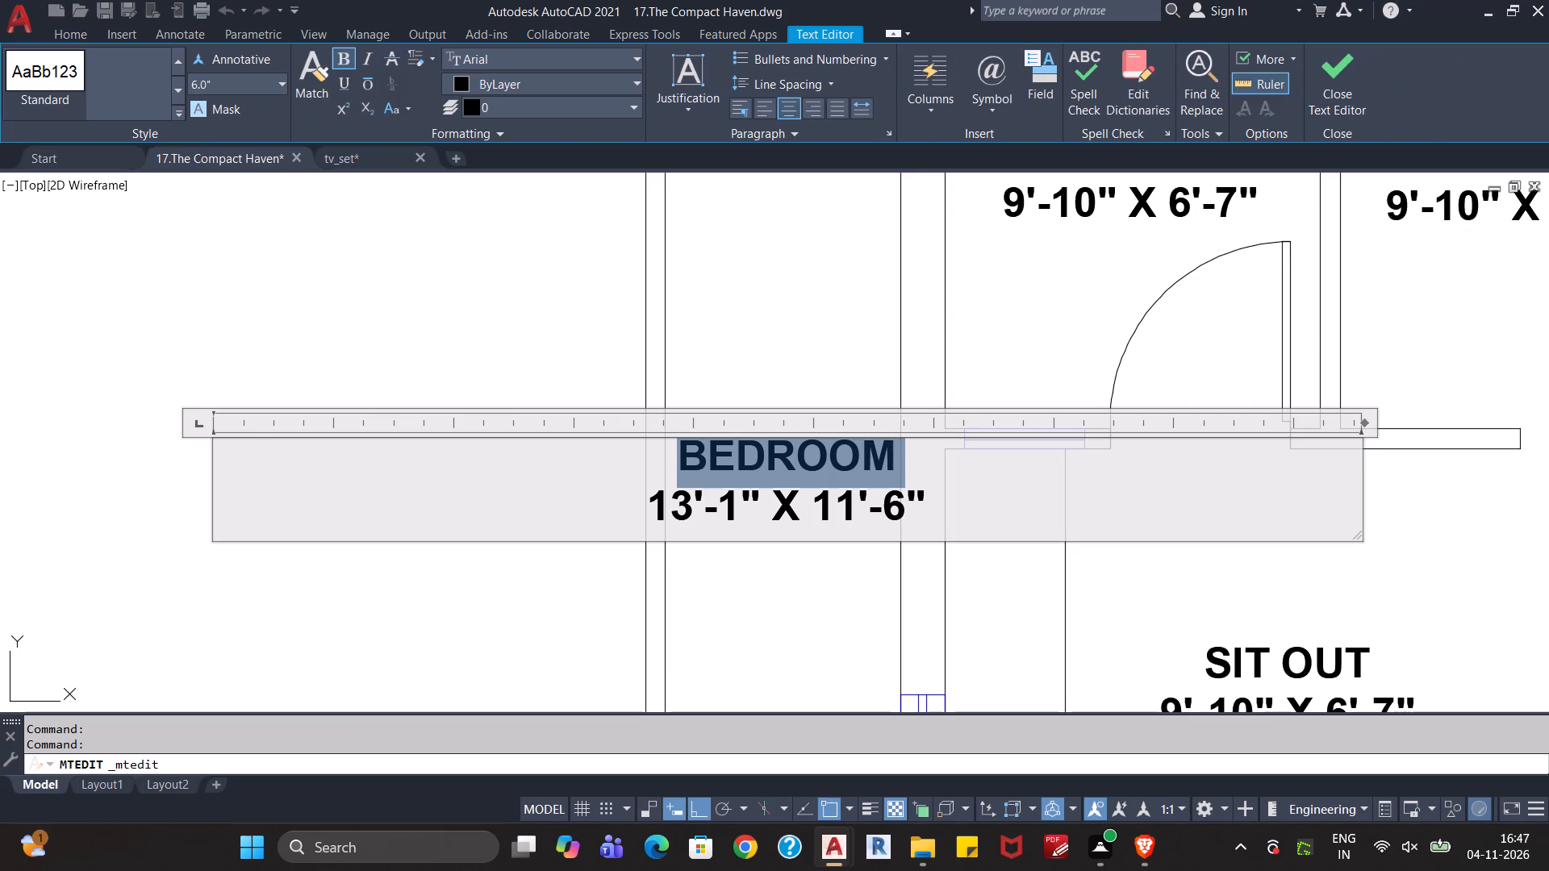
{"action": "key", "text": "ctrl+shift+Left"}
{"action": "key", "text": "shift+s"}
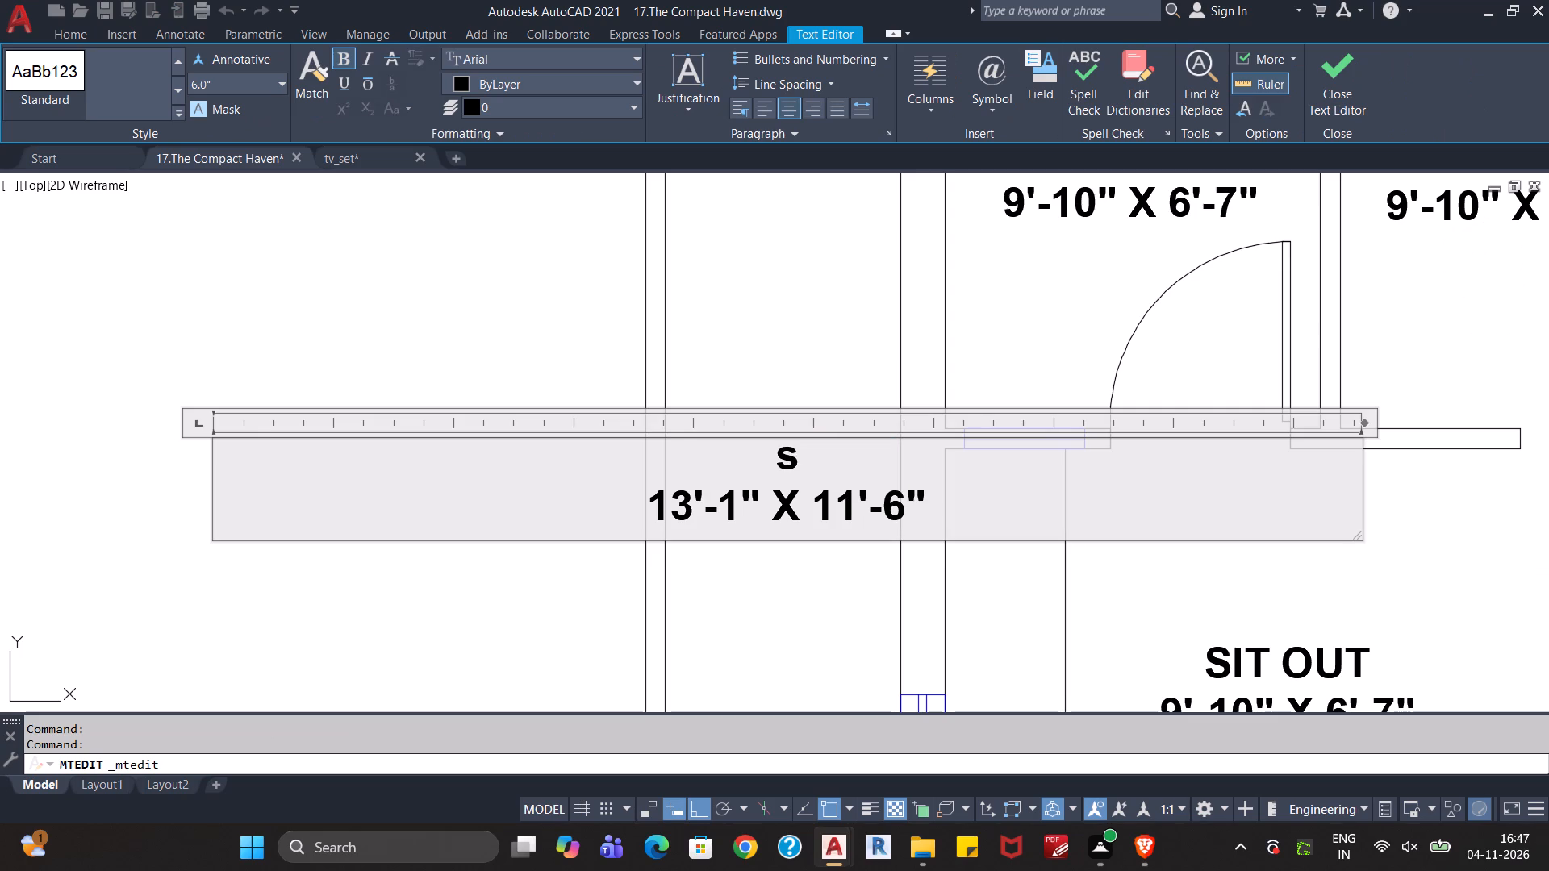
{"action": "type", "text": "out"}
{"action": "key", "text": "BackSpace"}
{"action": "key", "text": "BackSpace"}
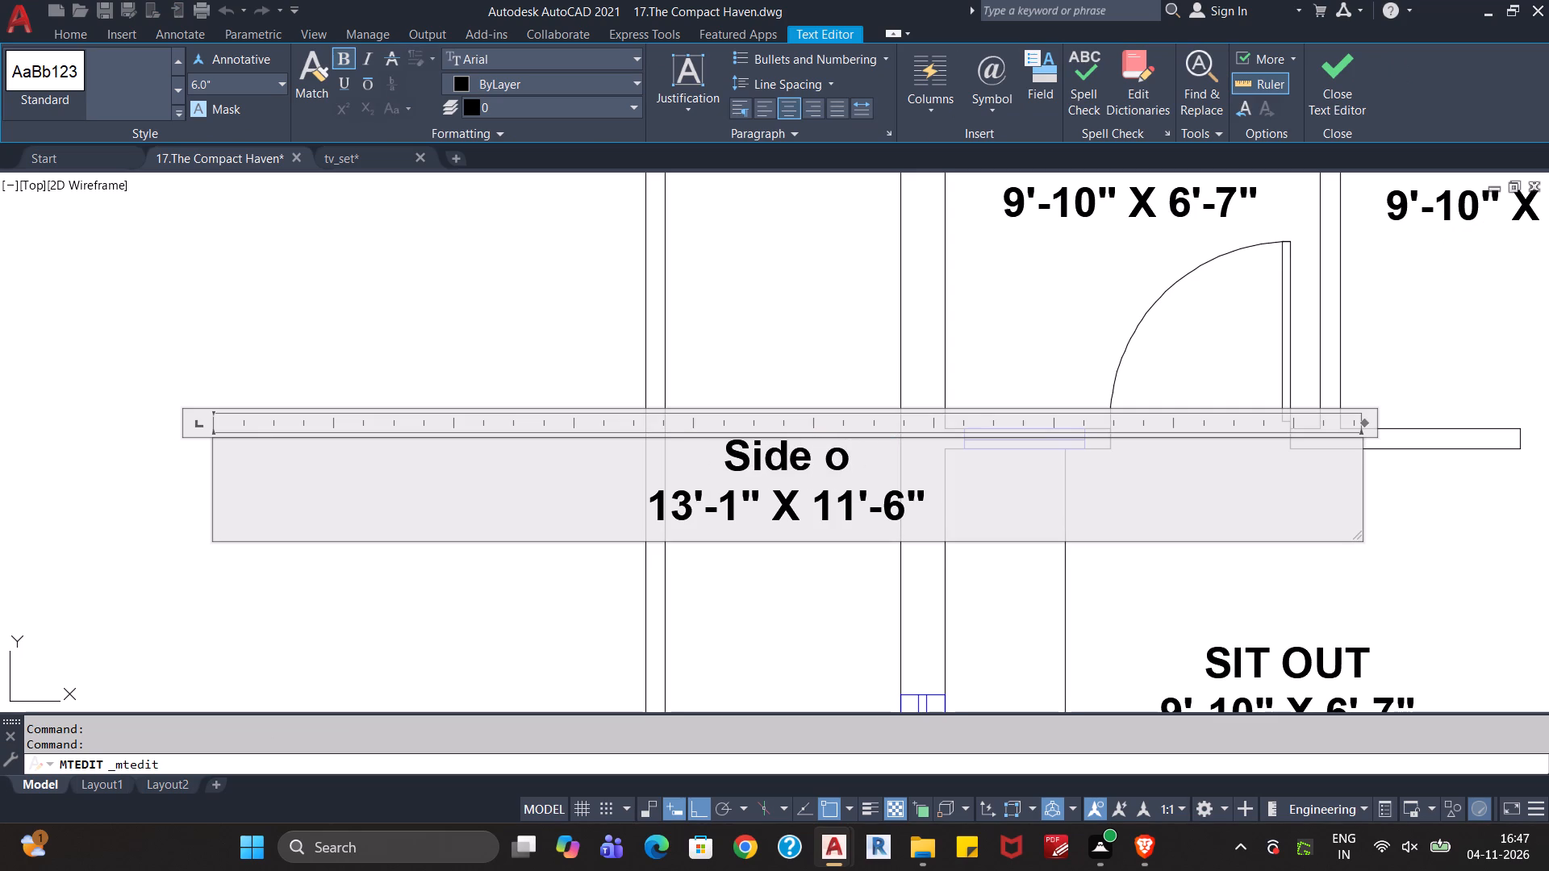
{"action": "key", "text": "BackSpace"}
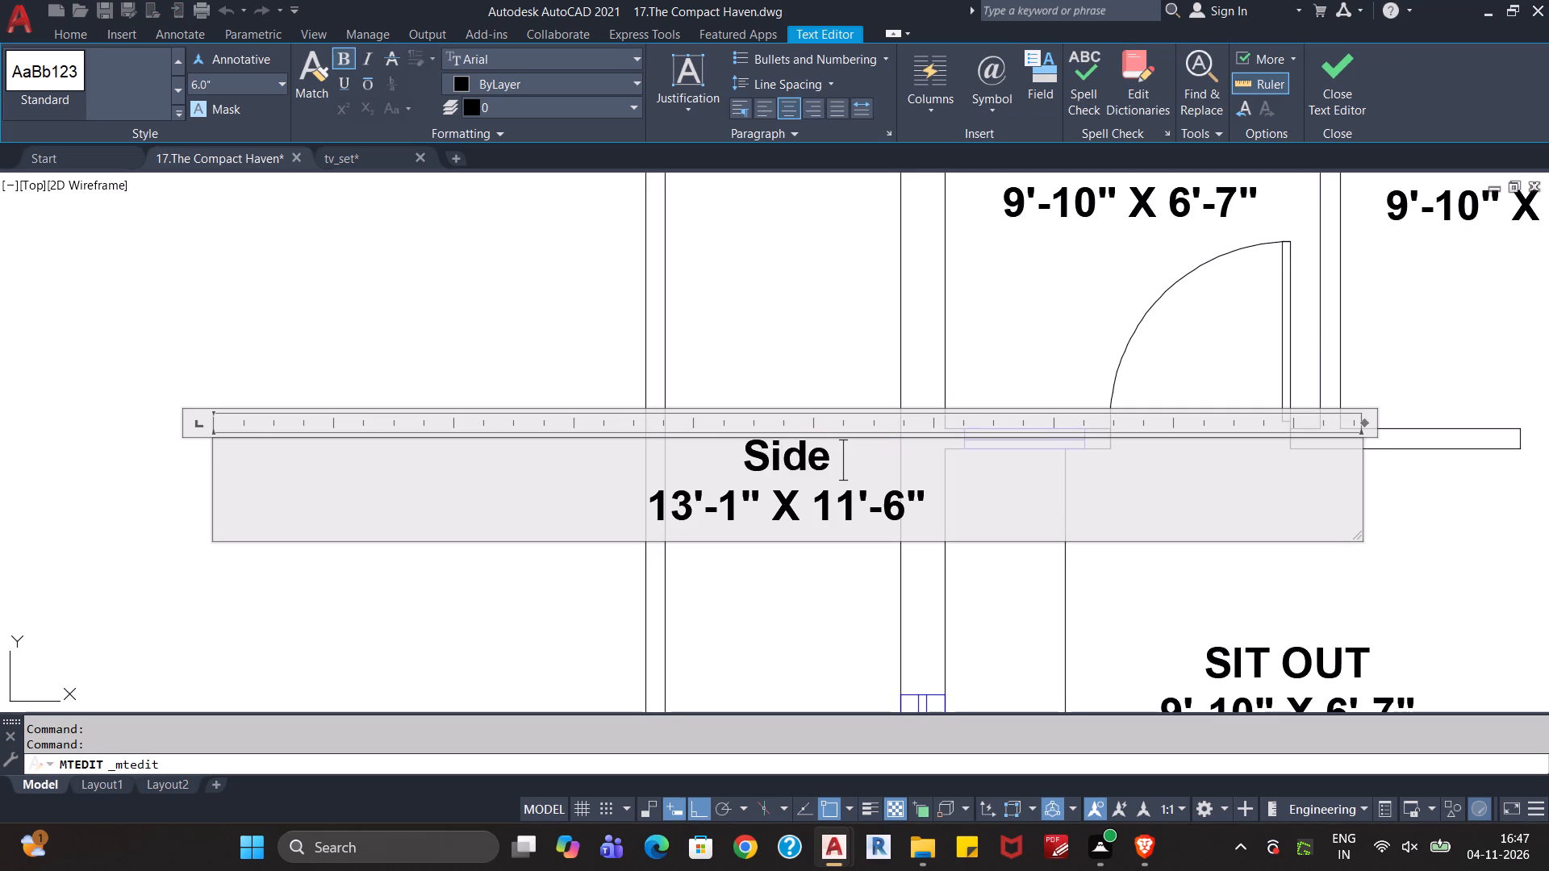
{"action": "type", "text": "Out"}
Replace the dimension line of the Side Out label in the side passage with 3'-11" Wide and finish editing the text.
{"action": "key", "text": "Down"}
{"action": "key", "text": "Right"}
{"action": "key", "text": "Right"}
{"action": "key", "text": "Right"}
{"action": "key", "text": "Right"}
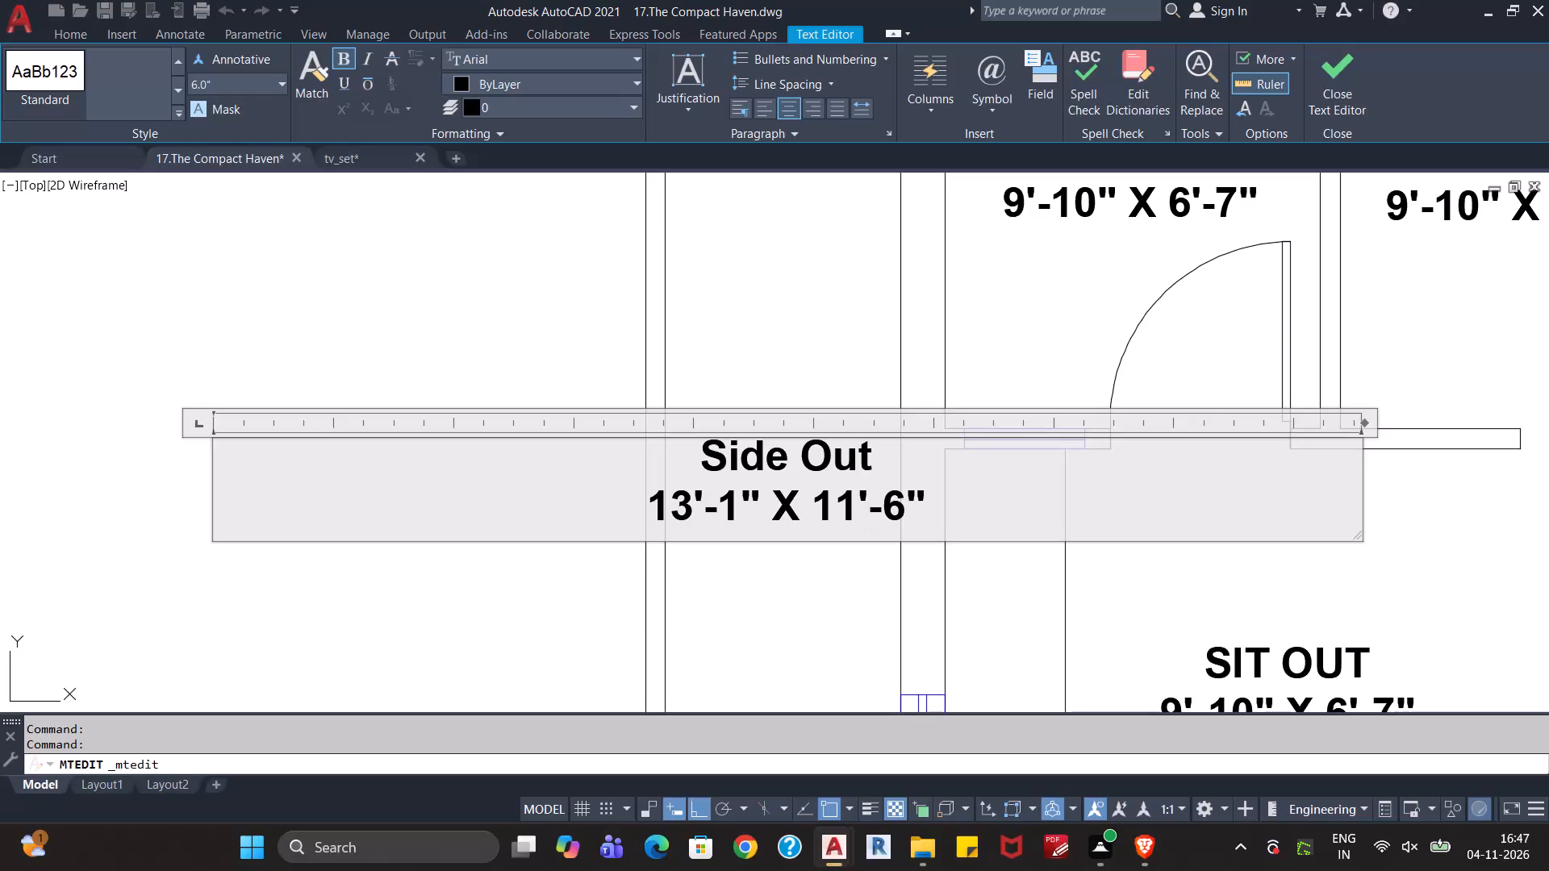
{"action": "key", "text": "BackSpace"}
{"action": "key", "text": "BackSpace"}
{"action": "key", "text": "BackSpace"}
{"action": "key", "text": "BackSpace"}
{"action": "key", "text": "BackSpace"}
{"action": "key", "text": "BackSpace"}
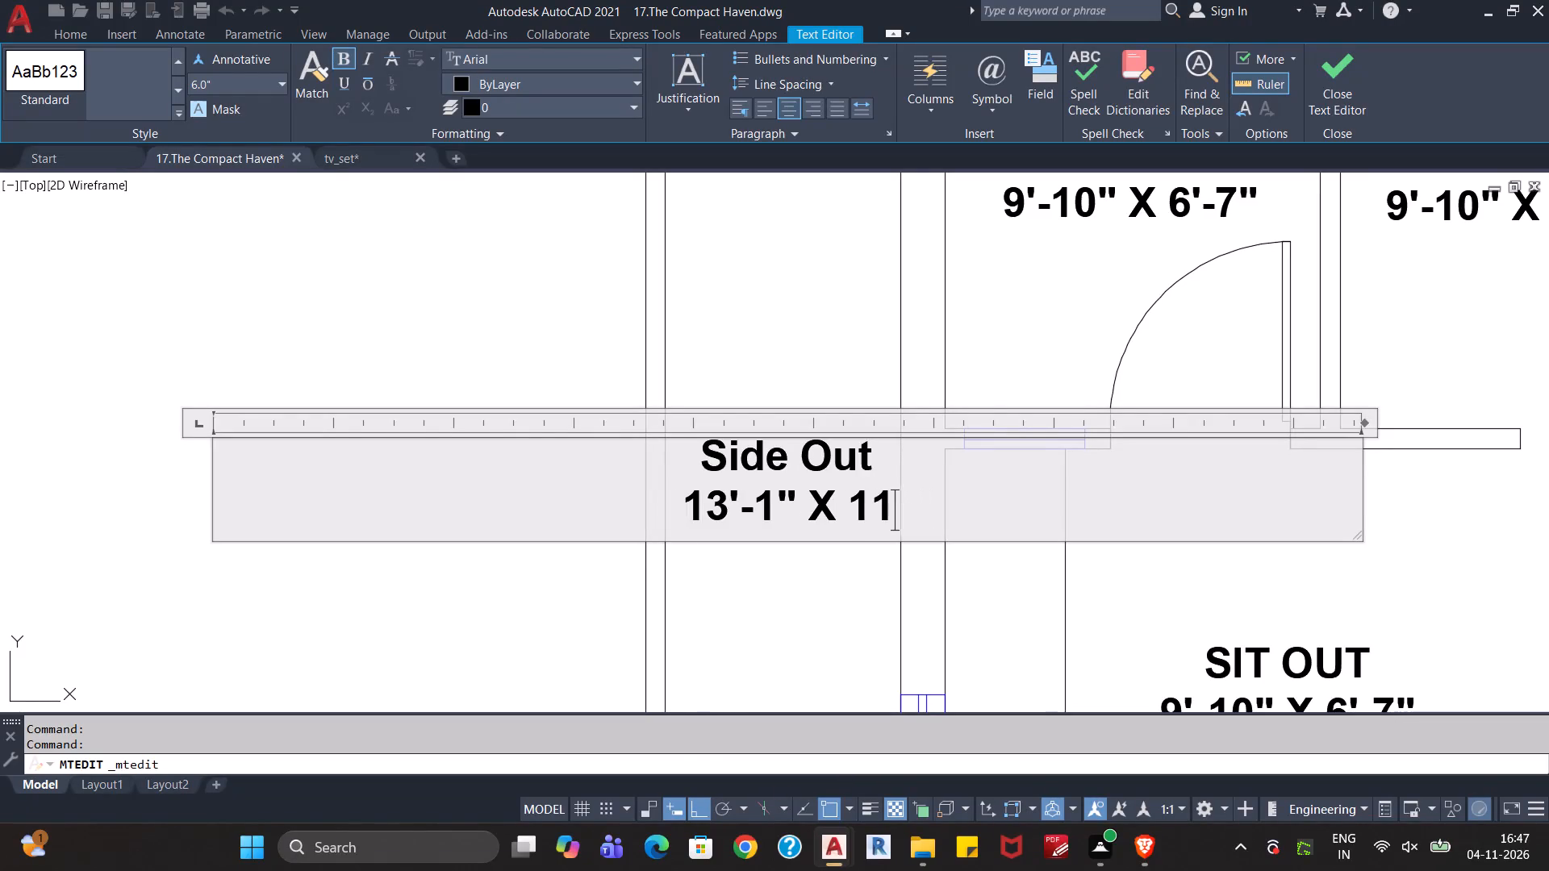
{"action": "key", "text": "BackSpace"}
{"action": "key", "text": "BackSpace"}
{"action": "key", "text": "BackSpace"}
{"action": "key", "text": "BackSpace"}
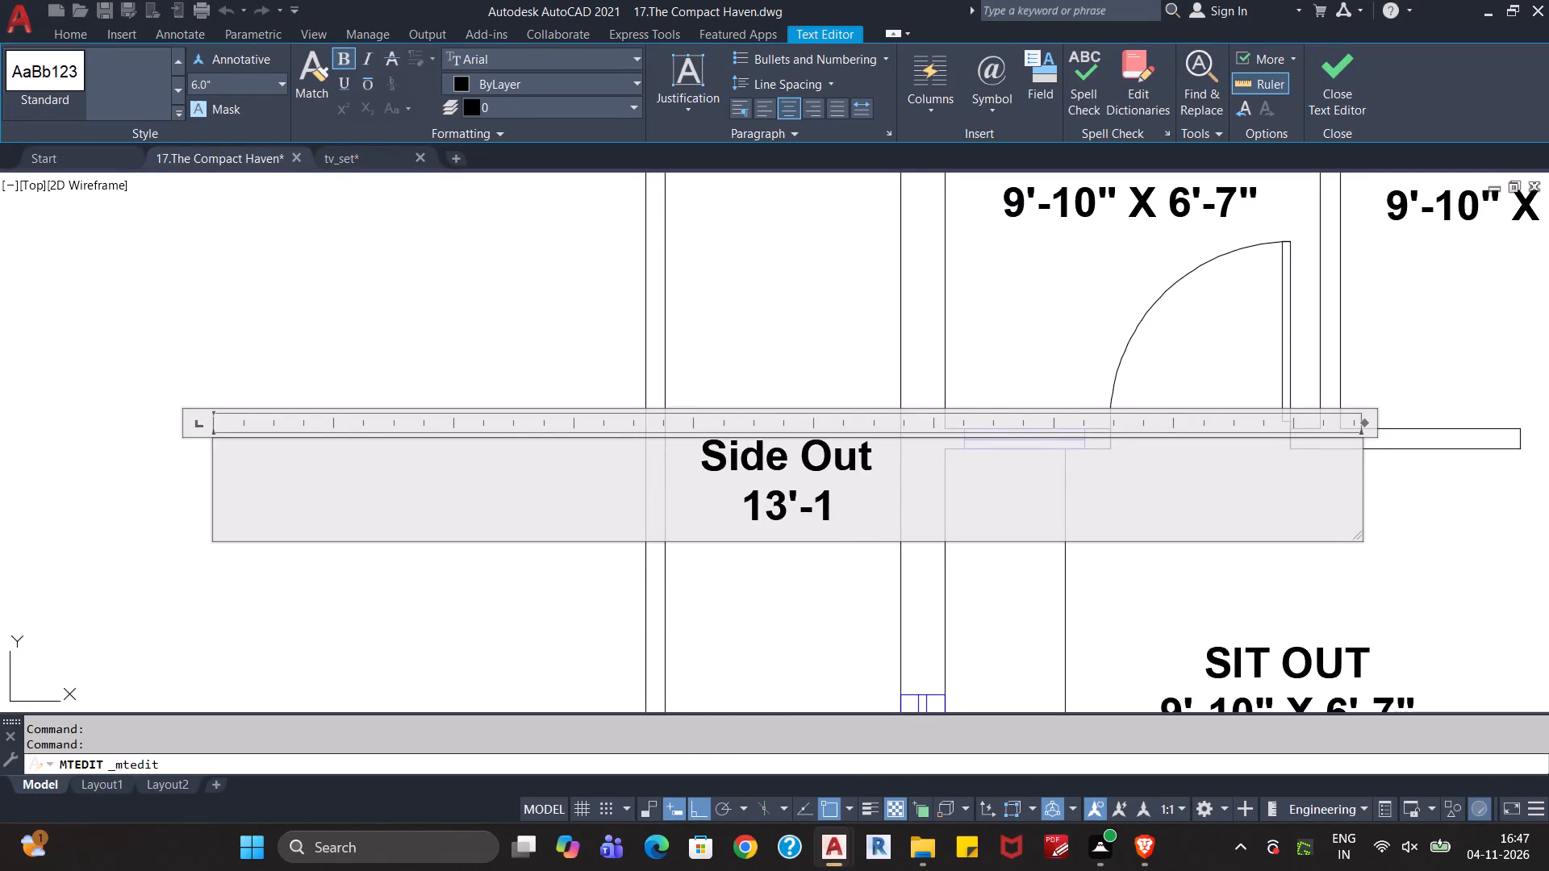
{"action": "key", "text": "1"}
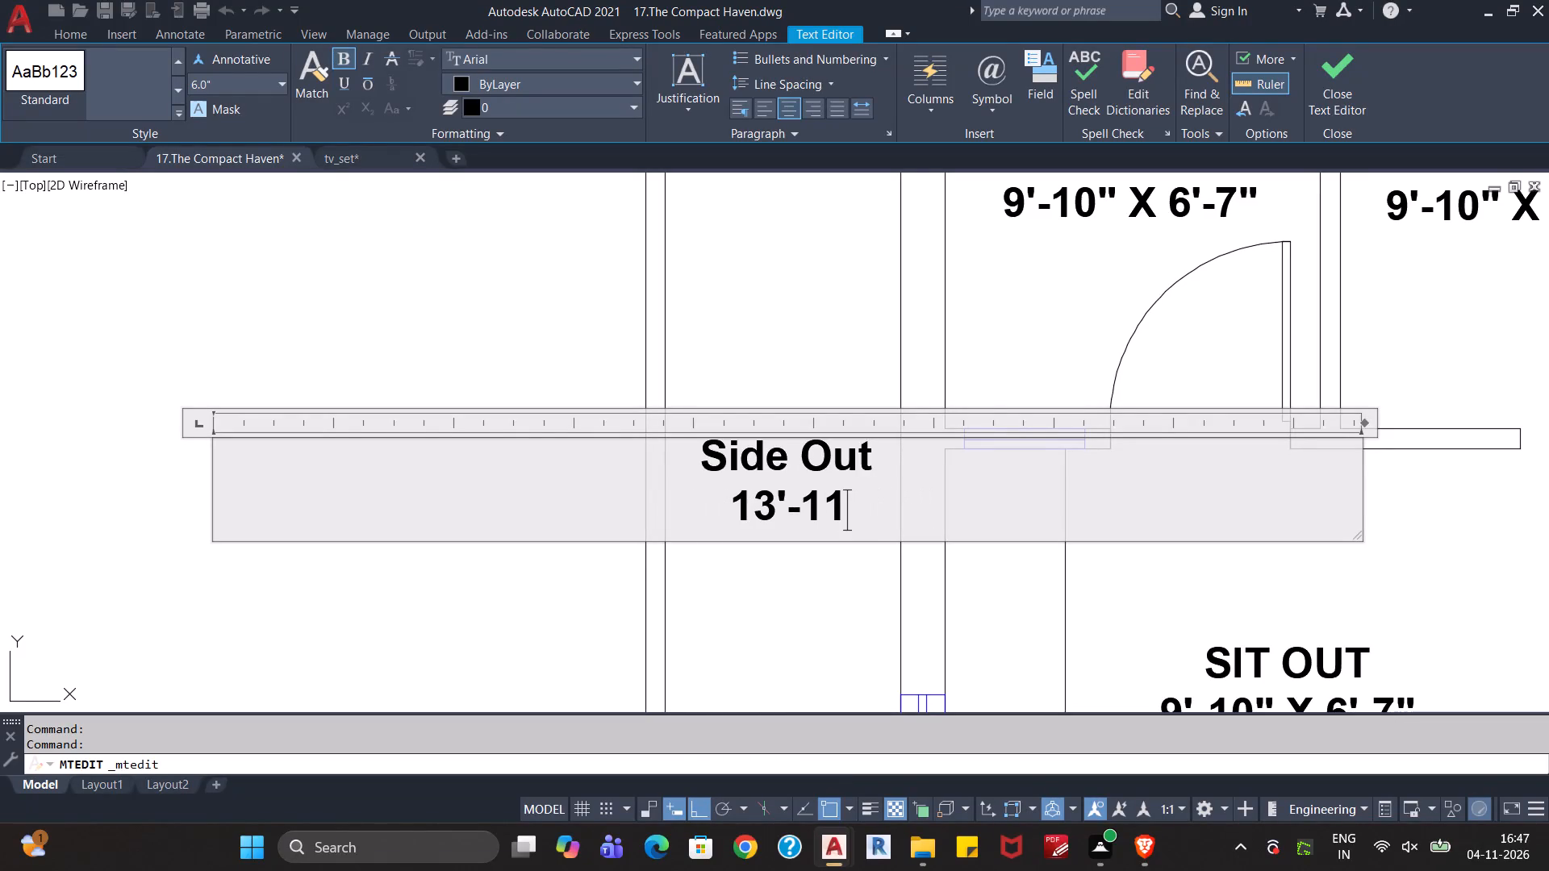
{"action": "key", "text": "shift+quotedbl"}
{"action": "key", "text": "Left"}
{"action": "key", "text": "Left"}
{"action": "key", "text": "Left"}
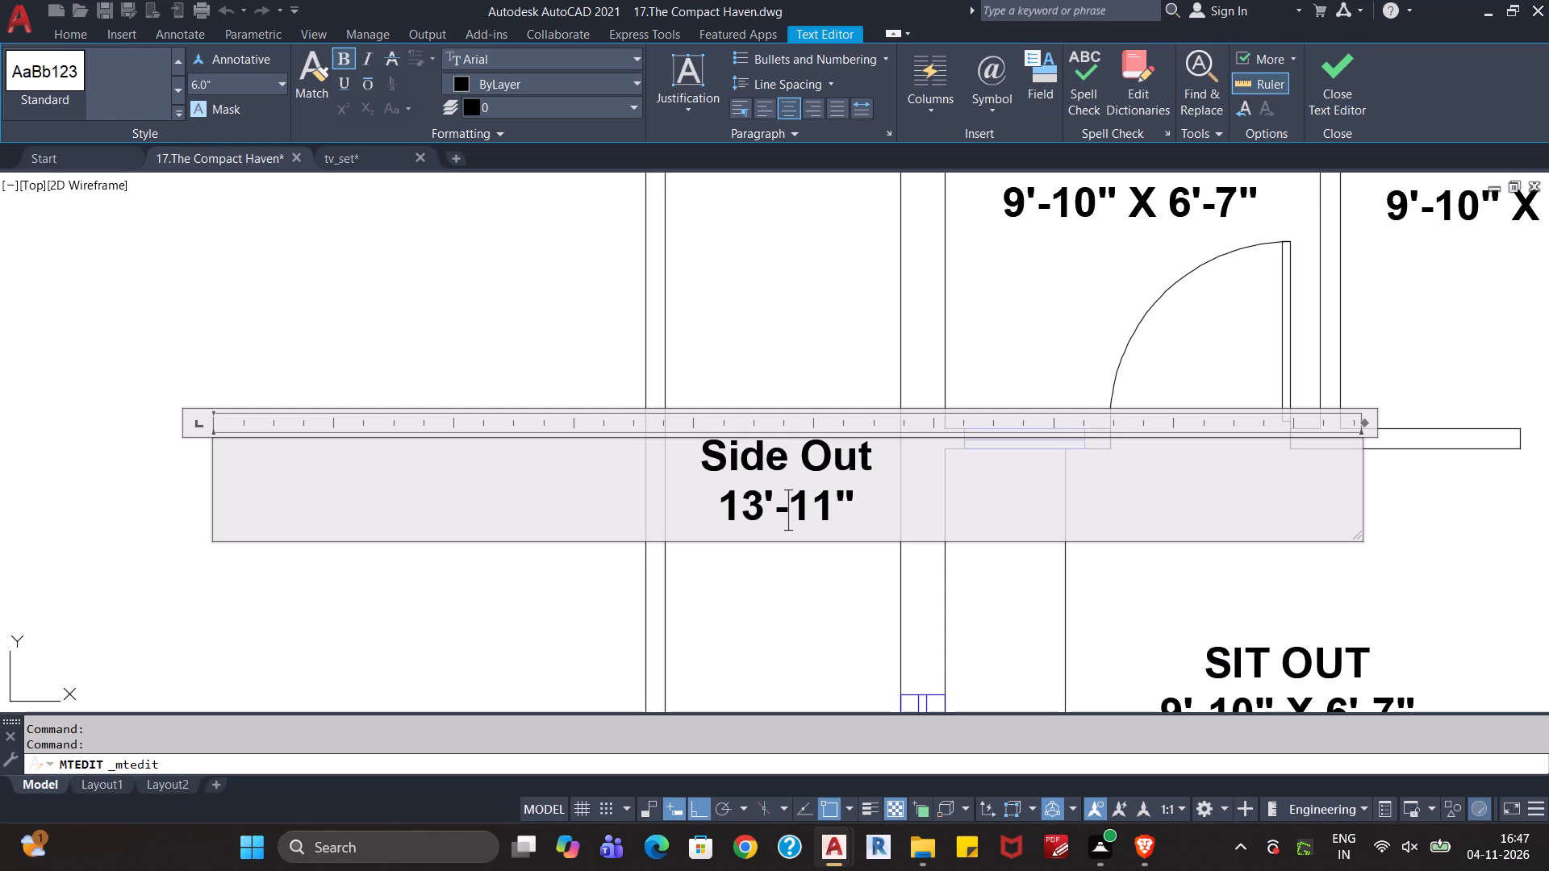
{"action": "key", "text": "Left"}
{"action": "key", "text": "Left"}
{"action": "key", "text": "Left"}
{"action": "key", "text": "BackSpace"}
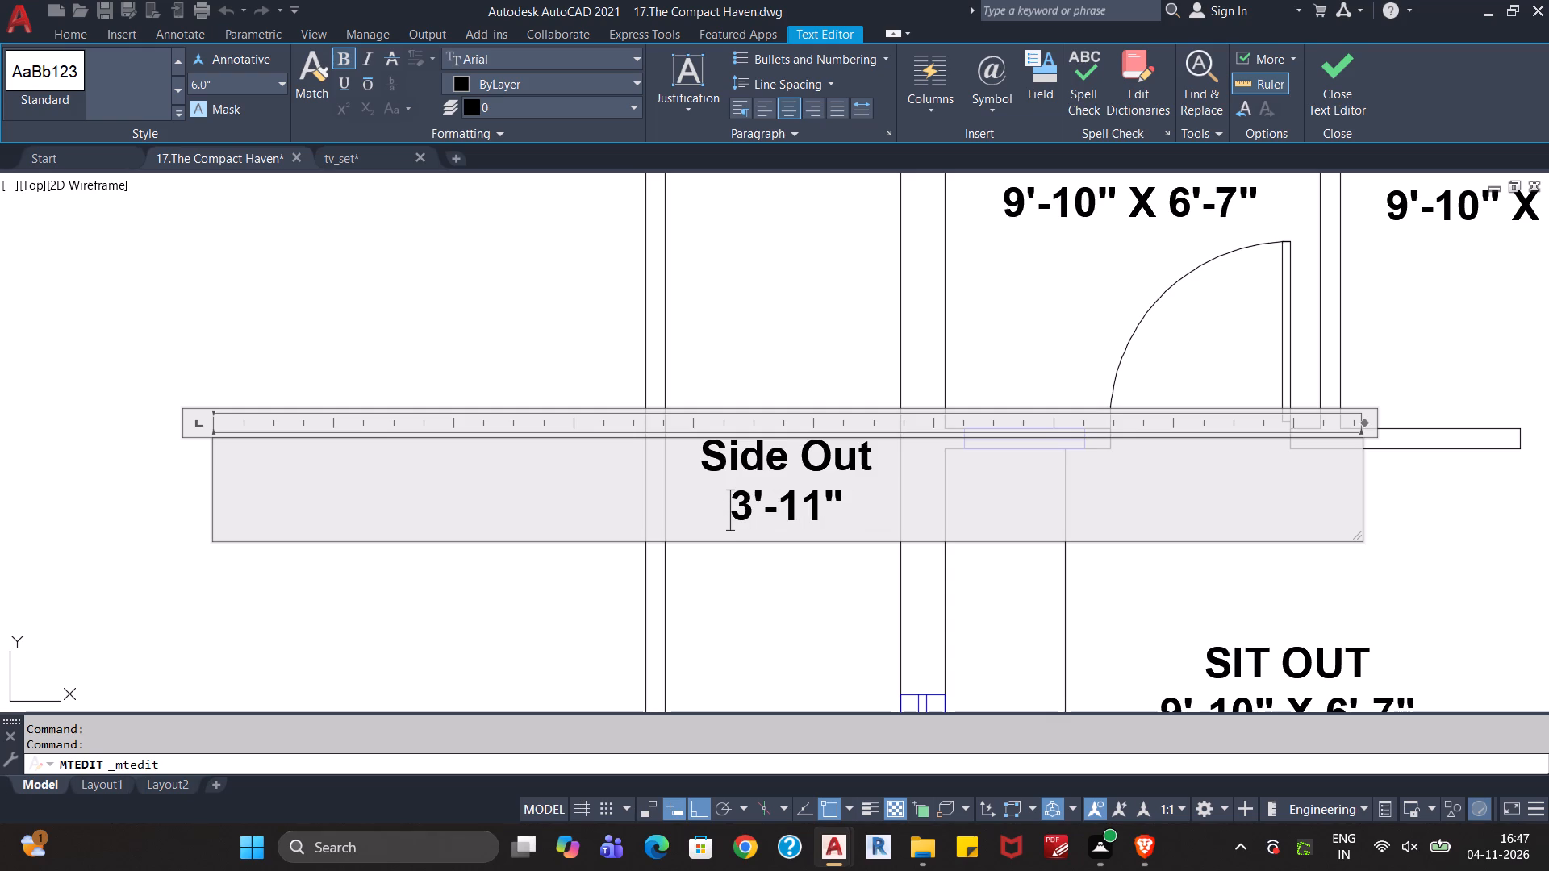
{"action": "left_click", "coordinate": [855, 492]}
{"action": "key", "text": "space"}
{"action": "type", "text": "Wide"}
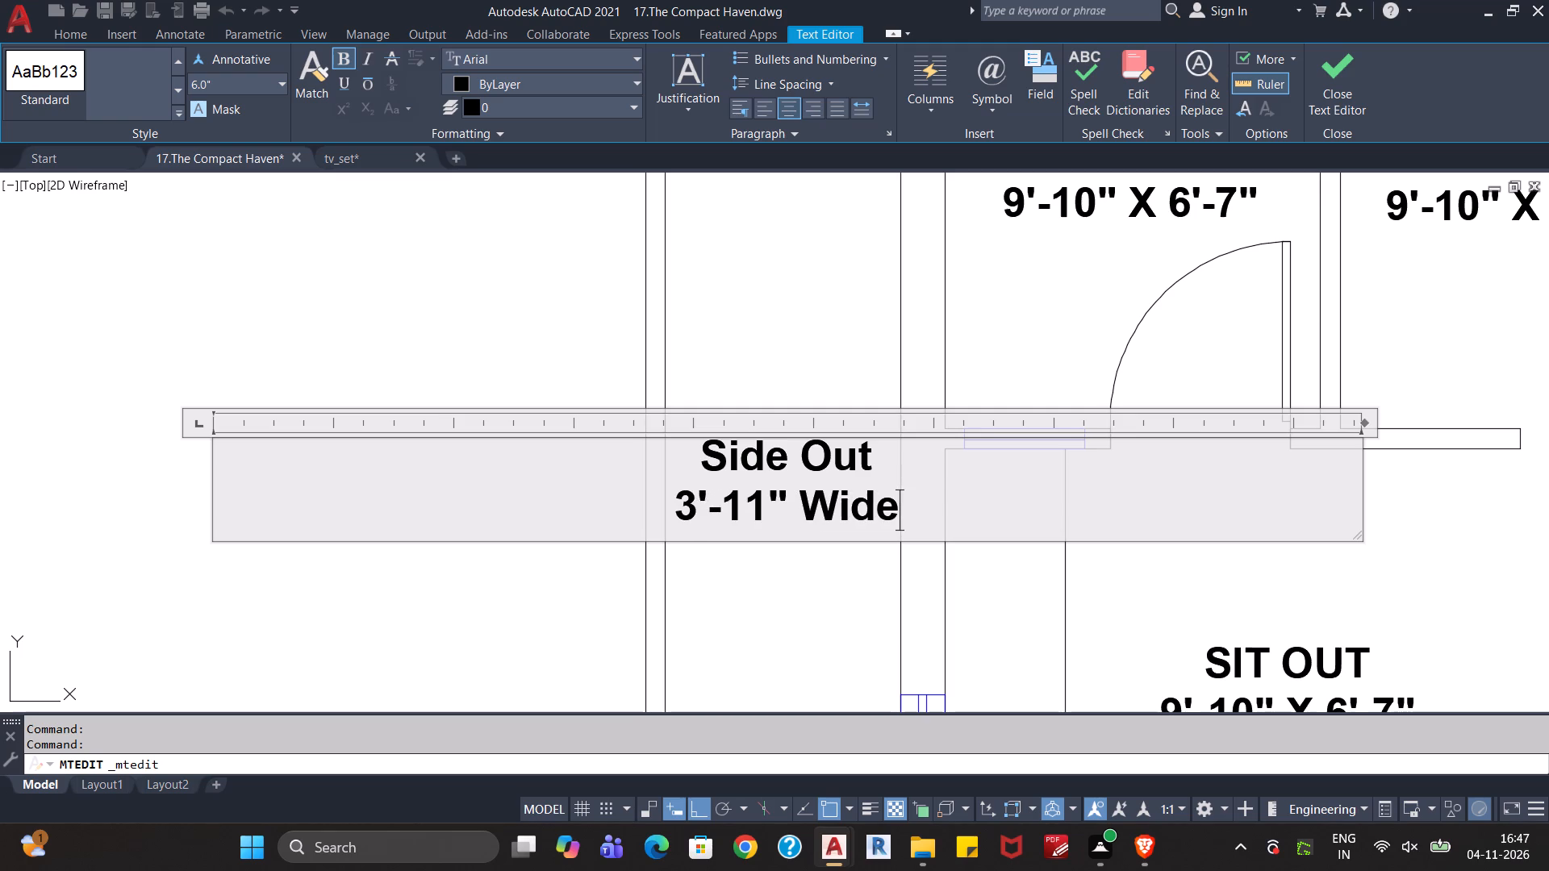
{"action": "left_click", "coordinate": [809, 577]}
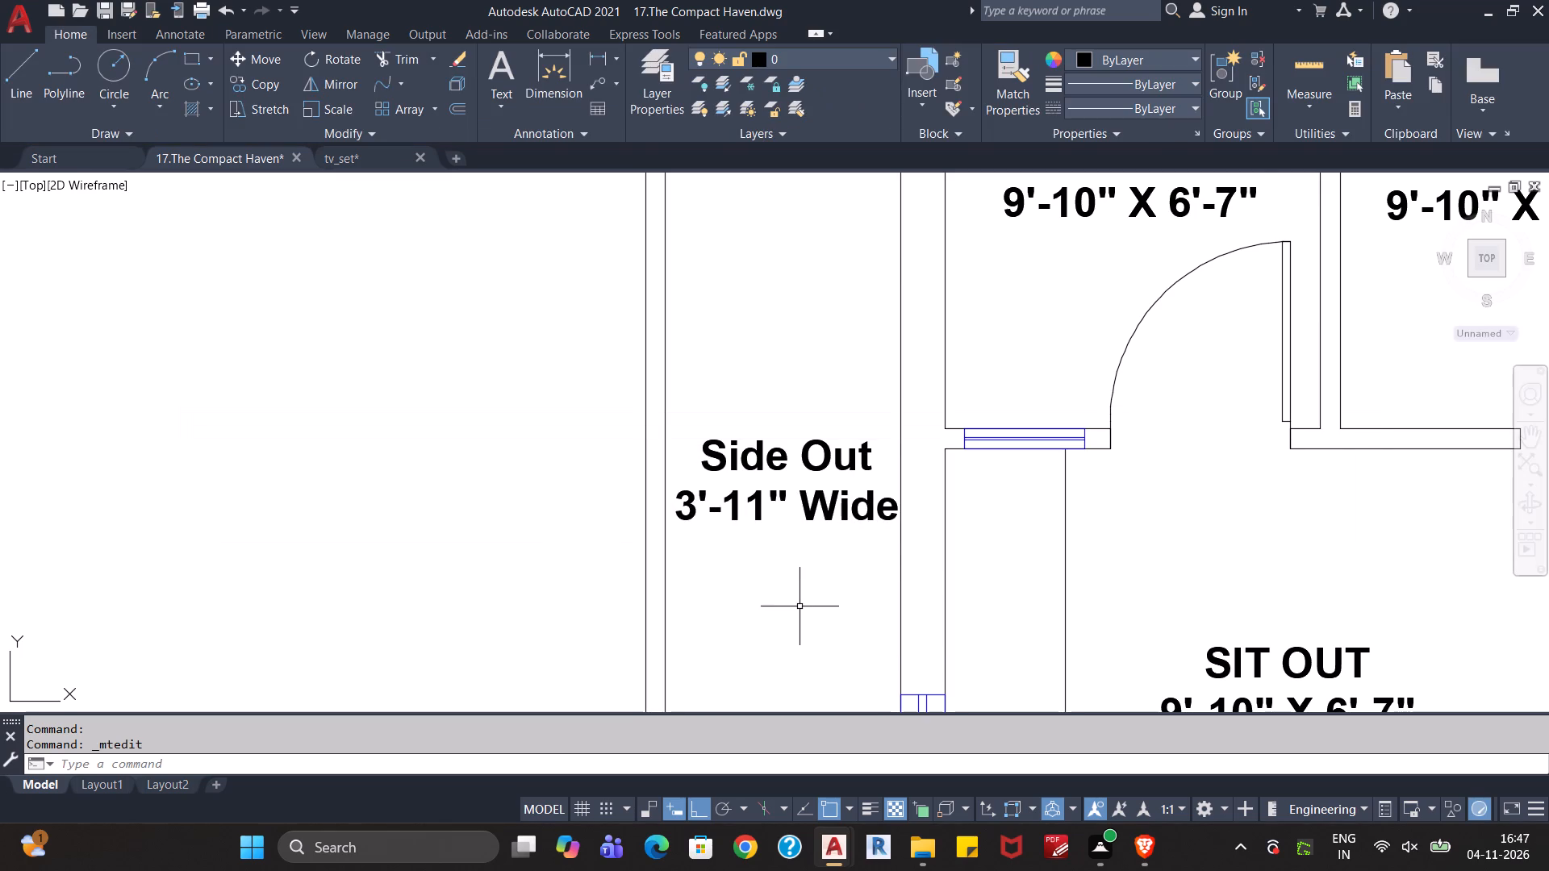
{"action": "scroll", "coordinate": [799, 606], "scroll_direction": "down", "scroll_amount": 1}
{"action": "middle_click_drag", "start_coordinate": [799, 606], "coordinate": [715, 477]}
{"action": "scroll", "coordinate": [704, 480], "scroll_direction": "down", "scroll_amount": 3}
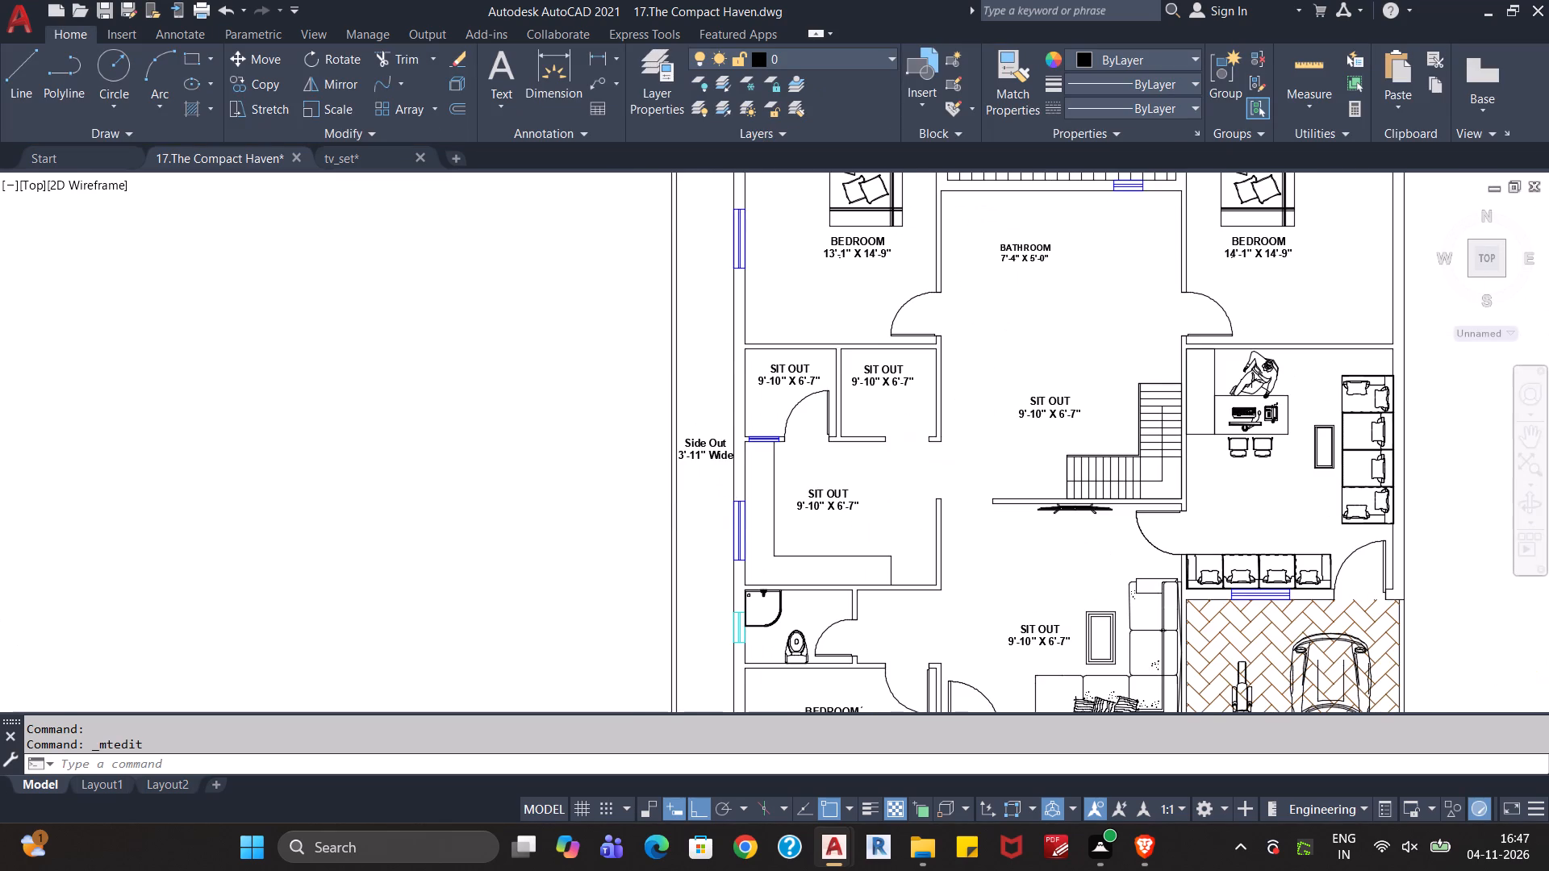
Remove the bold formatting from the whole "Side Out 3'-11" Wide" label in the side passage.
{"action": "left_click", "coordinate": [704, 472]}
{"action": "double_click", "coordinate": [709, 473]}
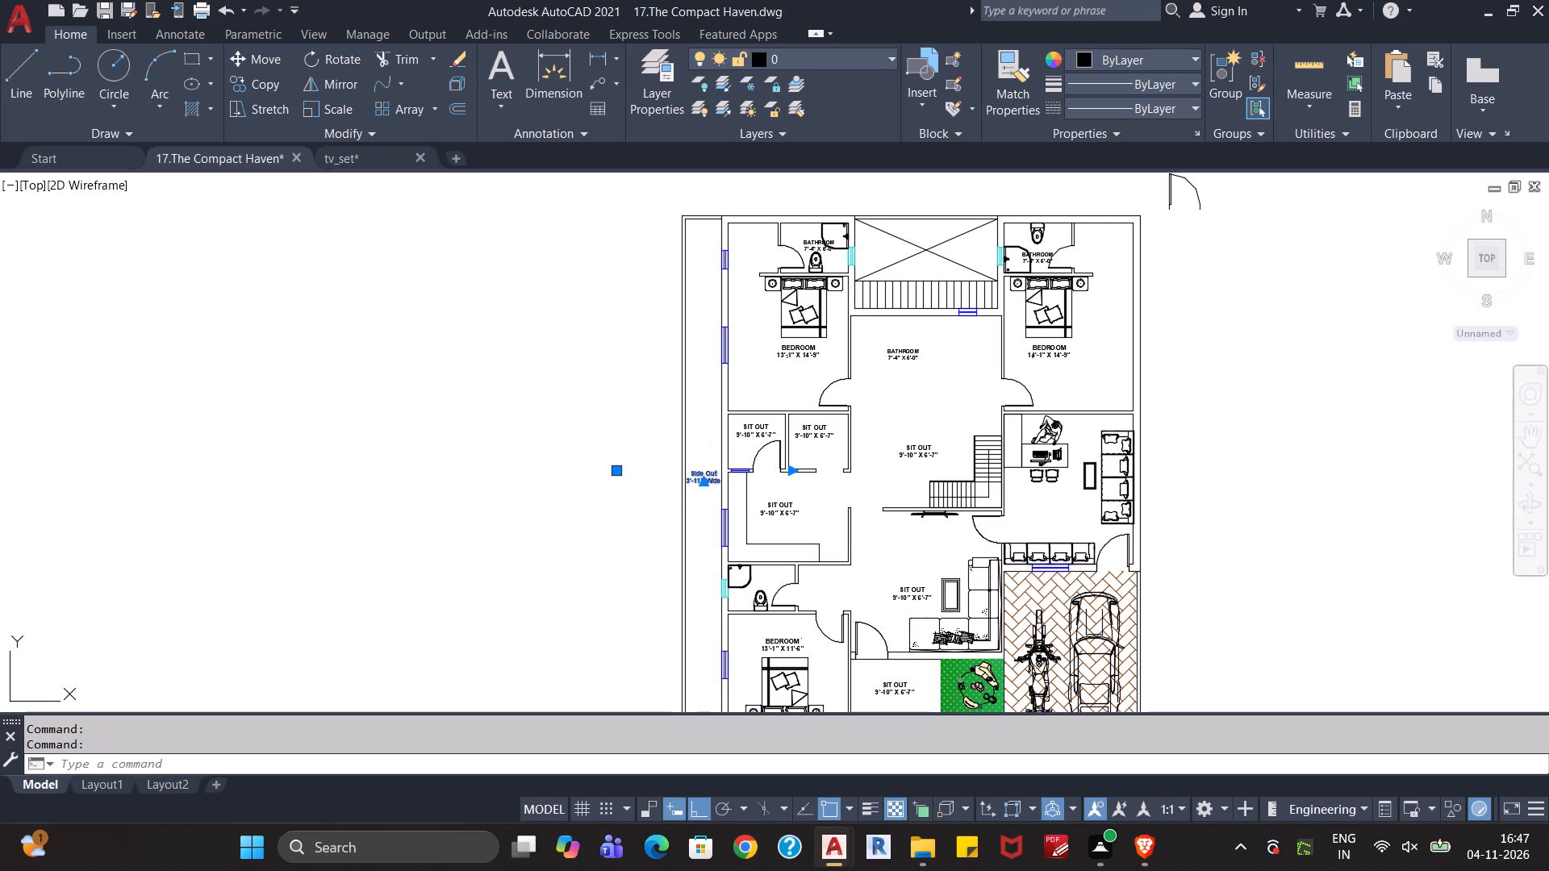
{"action": "key", "text": "ctrl+a"}
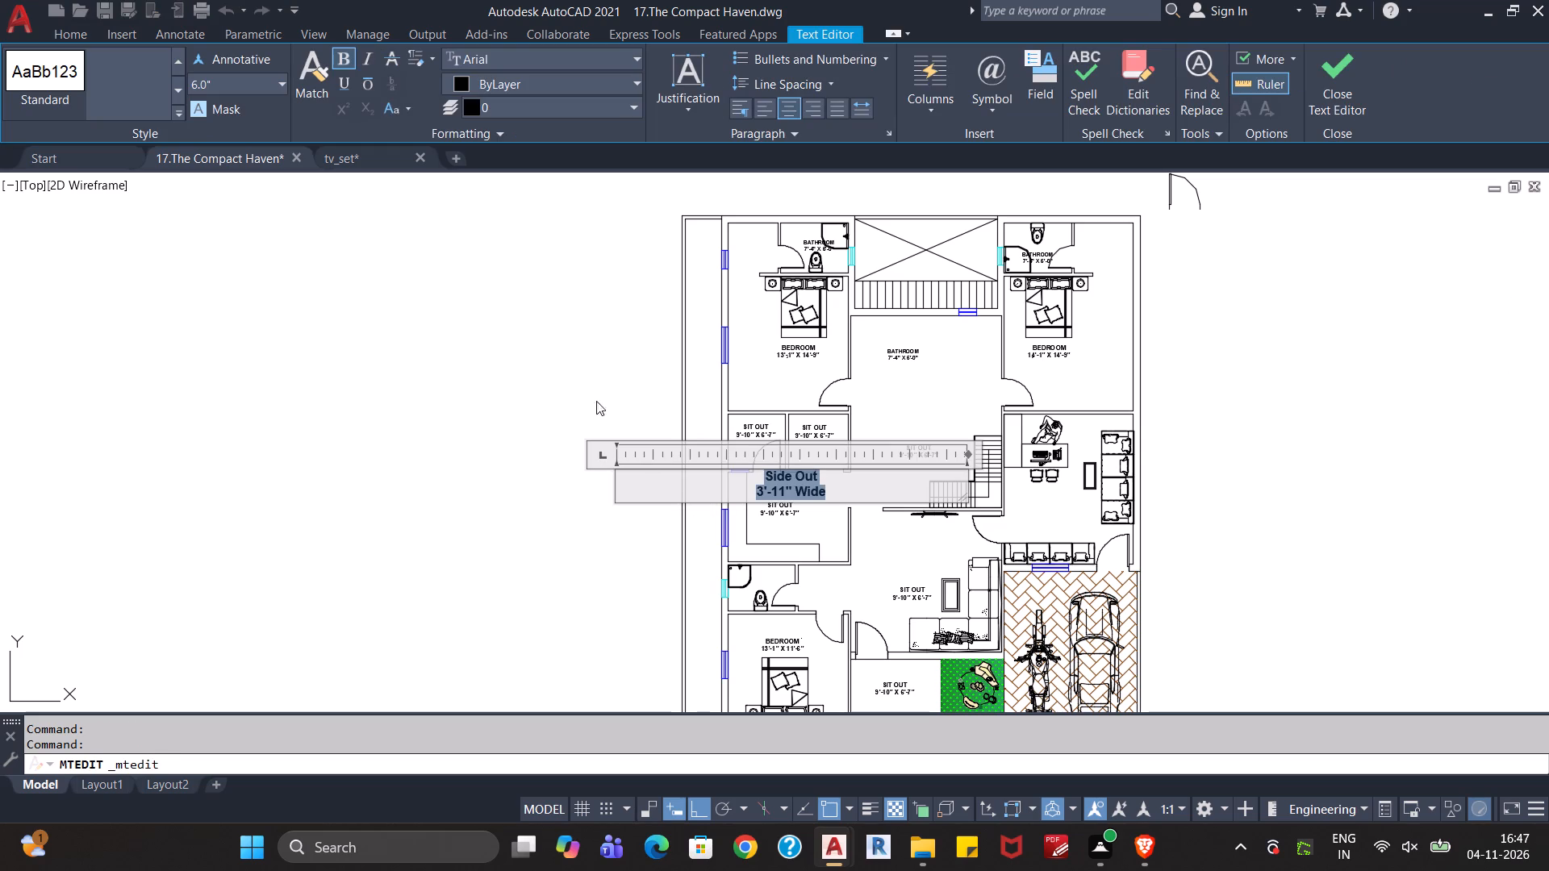
{"action": "left_click", "coordinate": [346, 58]}
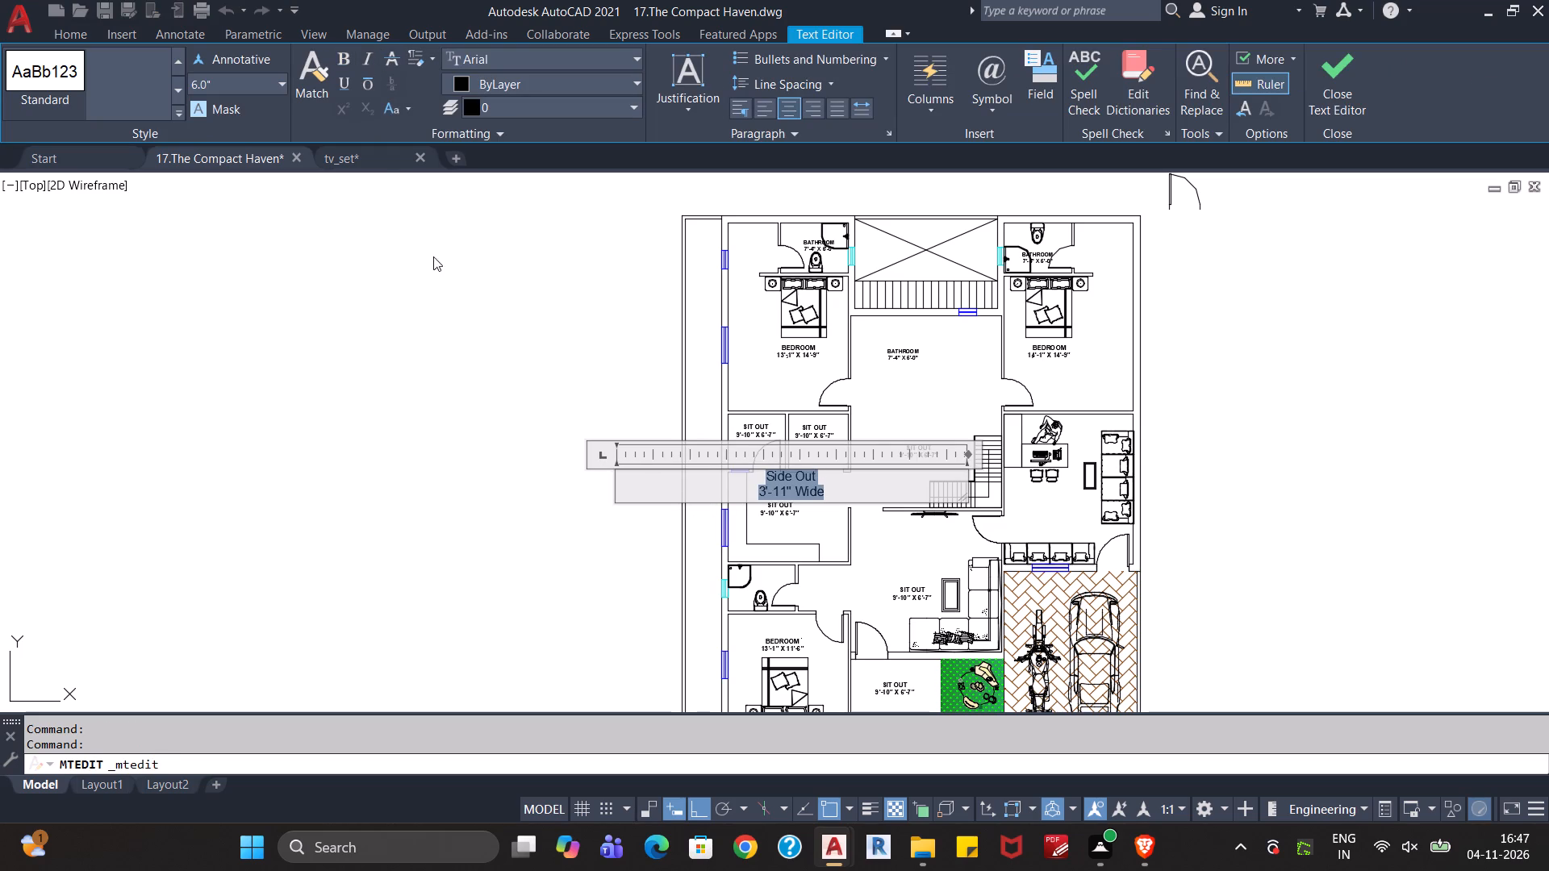
{"action": "left_click", "coordinate": [472, 371]}
Examine the floor plan's room labels and furniture, from the side passage across to the office and parking area.
{"action": "scroll", "coordinate": [701, 512], "scroll_direction": "up", "scroll_amount": 2}
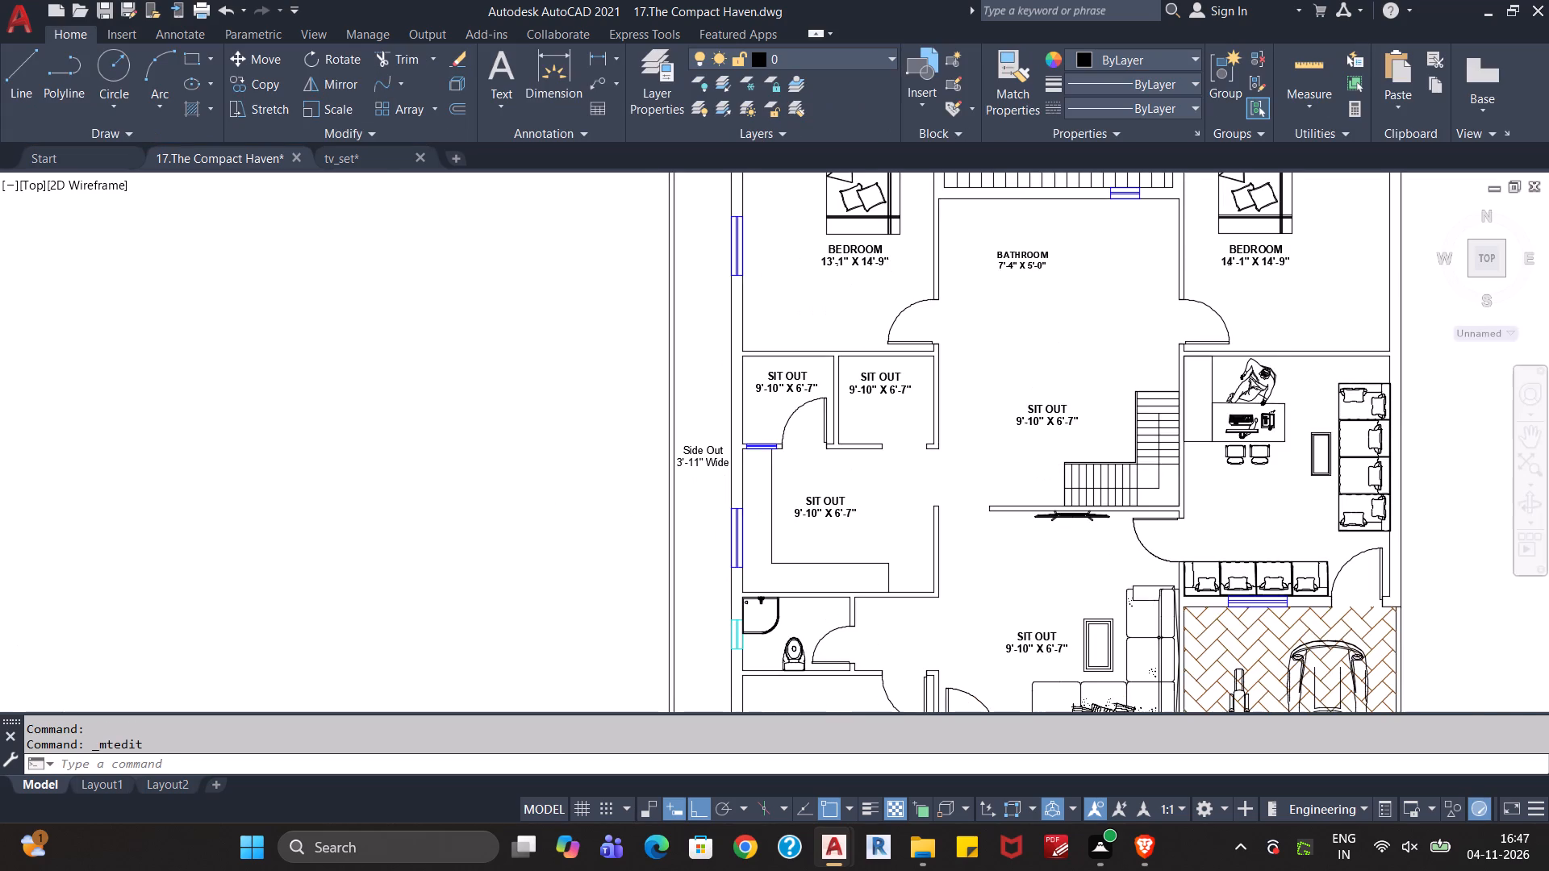
{"action": "scroll", "coordinate": [510, 533], "scroll_direction": "down", "scroll_amount": 2}
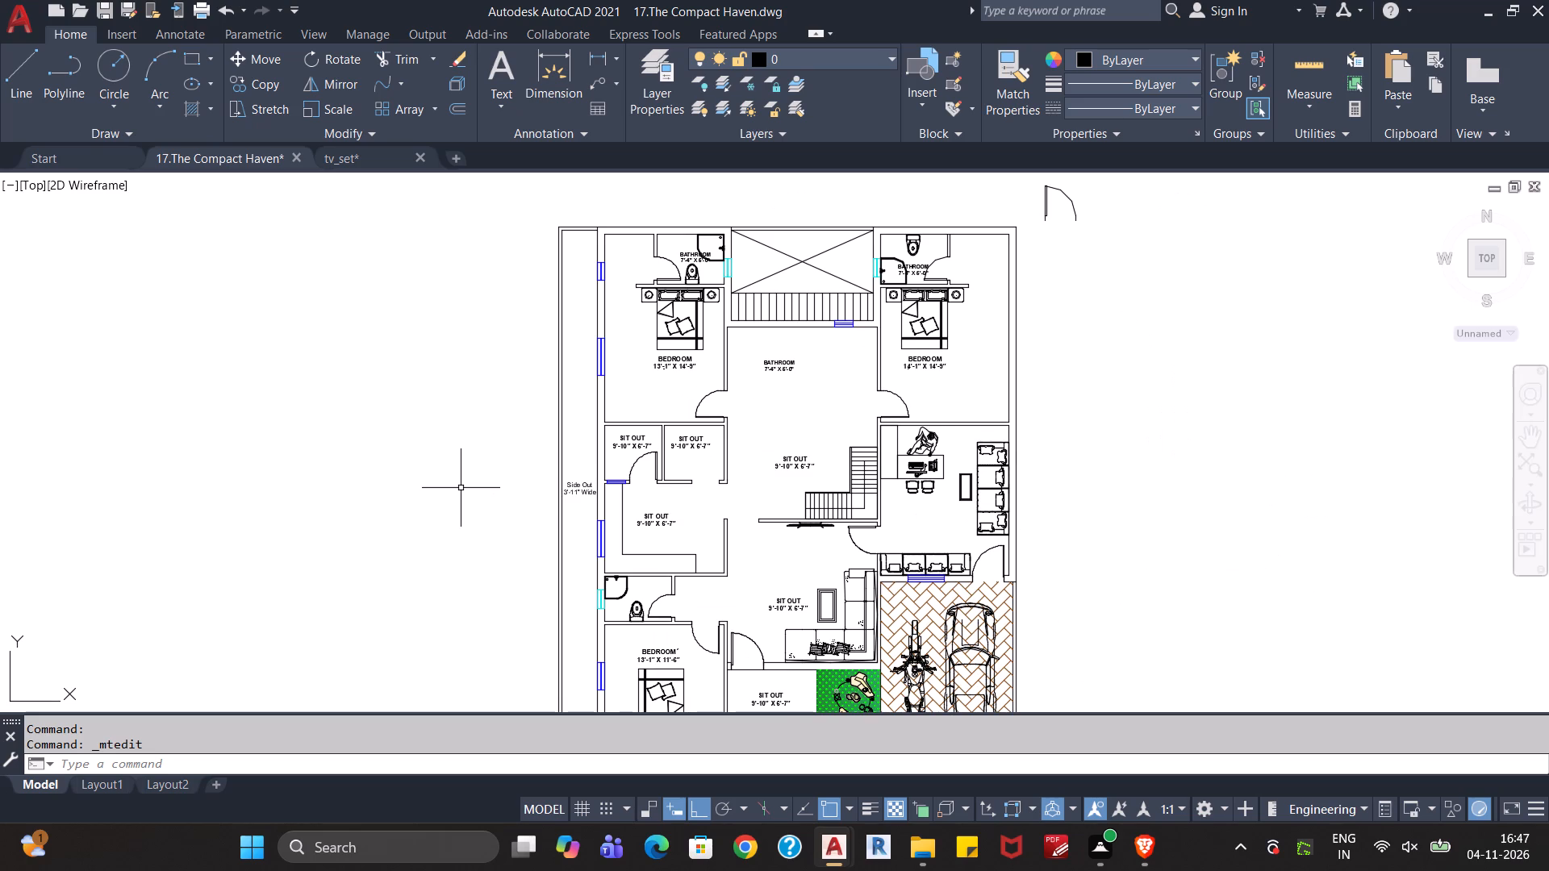
{"action": "middle_click_drag", "start_coordinate": [453, 497], "coordinate": [407, 432]}
{"action": "scroll", "coordinate": [406, 450], "scroll_direction": "down", "scroll_amount": 1}
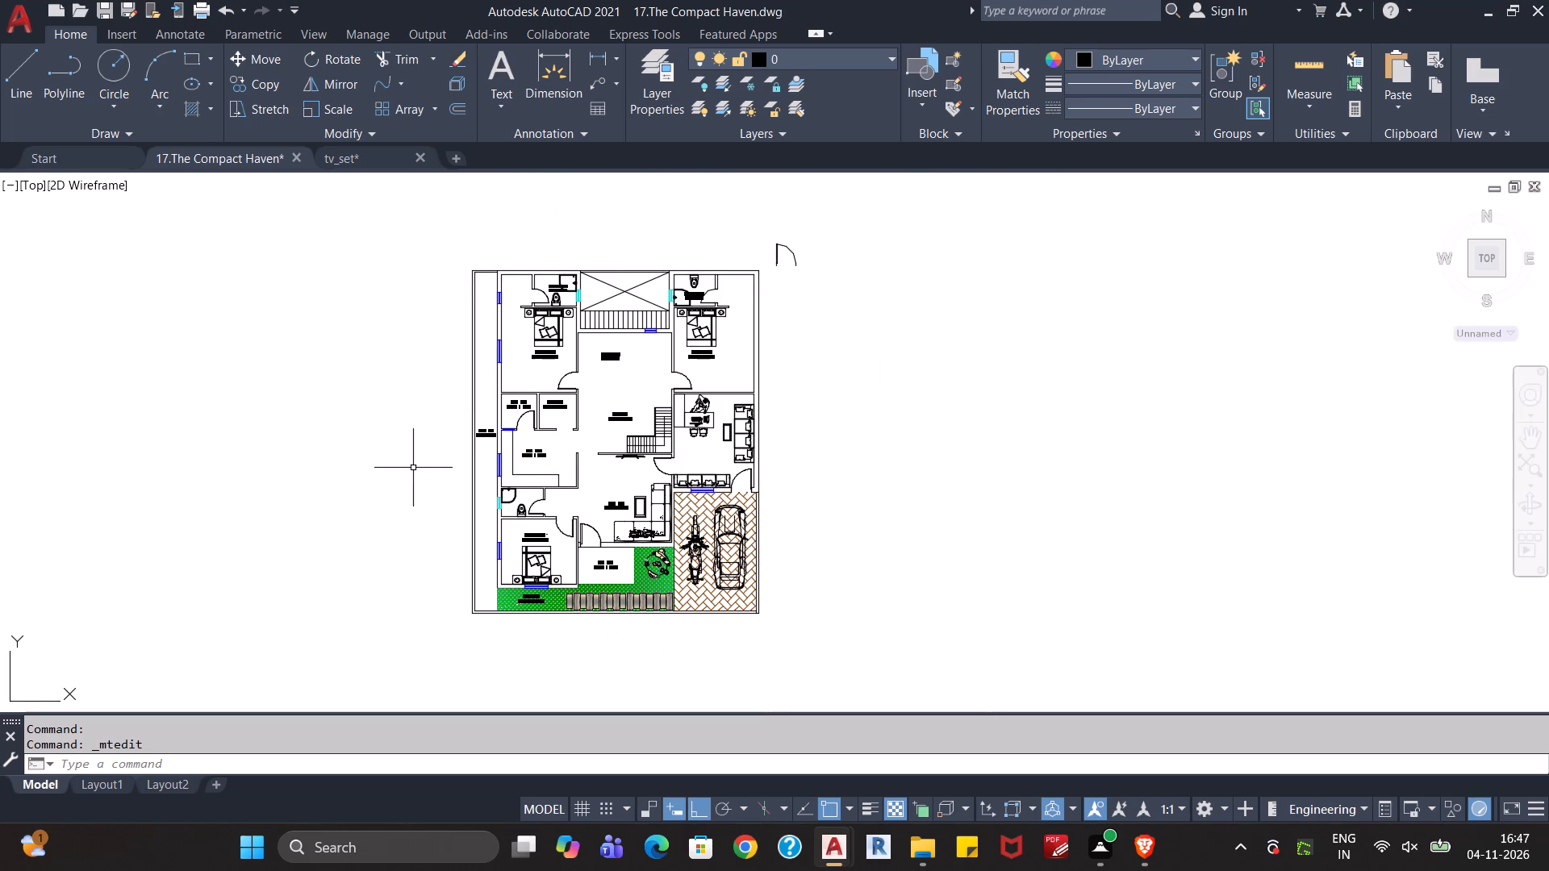
{"action": "middle_click_drag", "start_coordinate": [413, 468], "coordinate": [403, 452]}
{"action": "scroll", "coordinate": [403, 455], "scroll_direction": "up", "scroll_amount": 2}
{"action": "key", "text": "Escape"}
{"action": "key", "text": "Escape"}
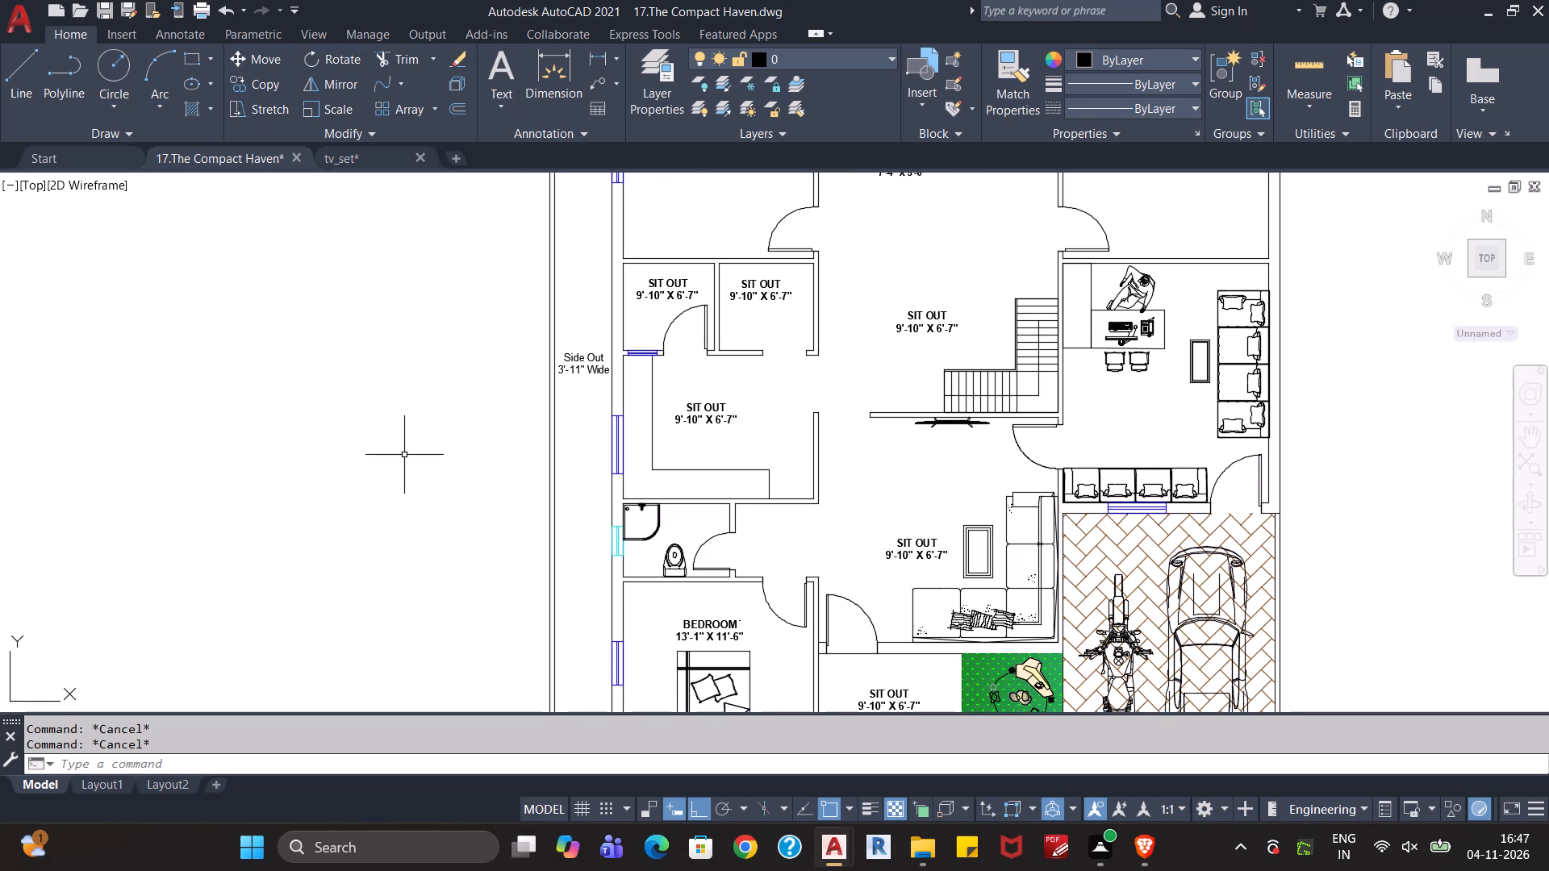
{"action": "scroll", "coordinate": [404, 455], "scroll_direction": "down", "scroll_amount": 1}
{"action": "middle_click_drag", "start_coordinate": [404, 461], "coordinate": [379, 512]}
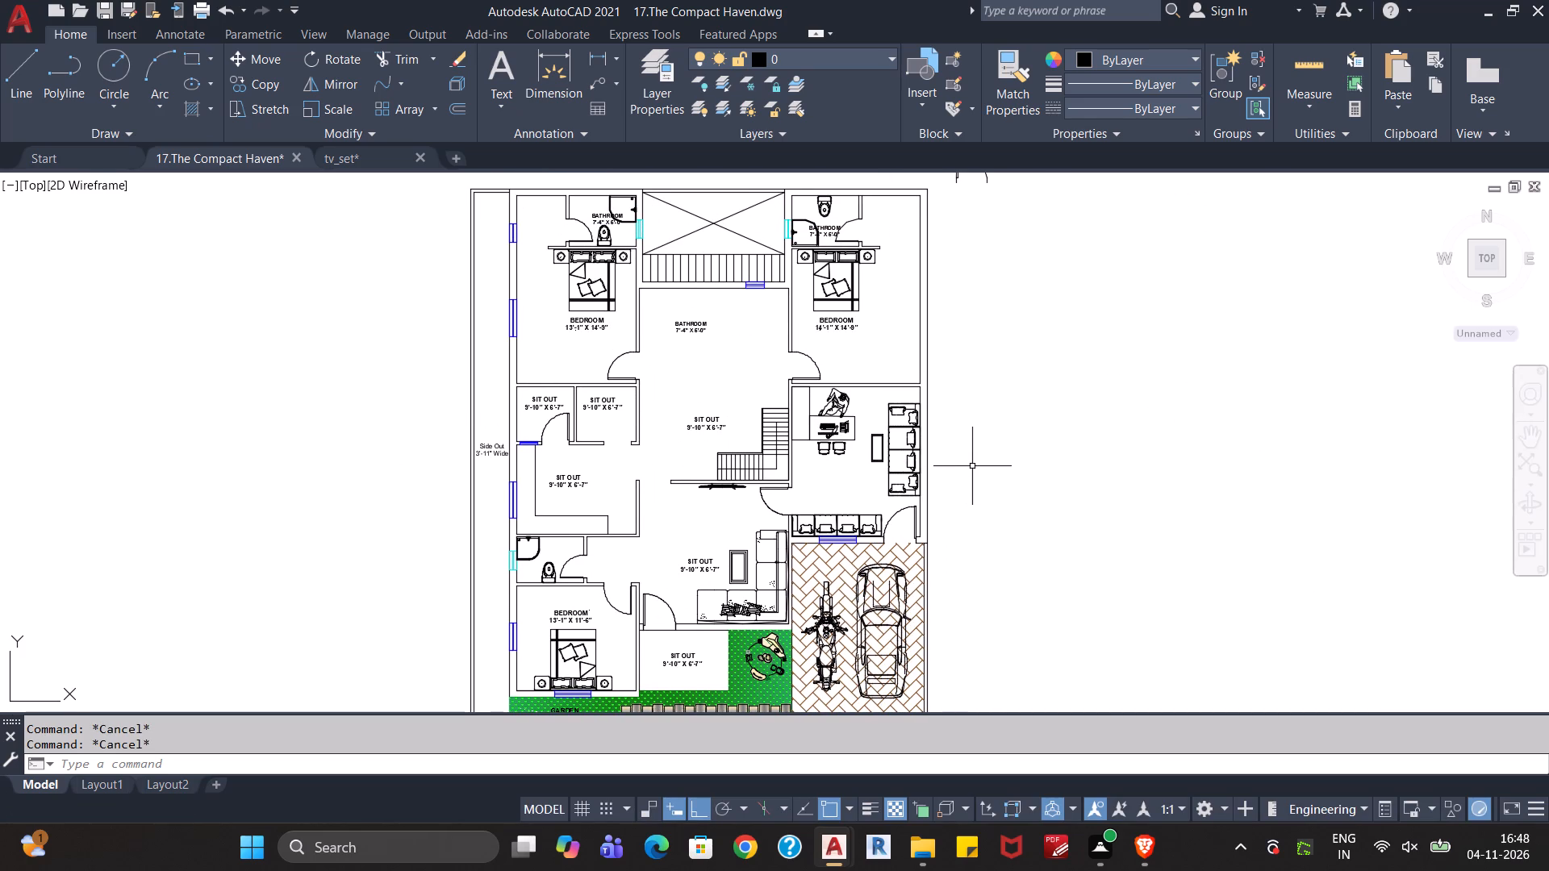
{"action": "scroll", "coordinate": [981, 468], "scroll_direction": "up", "scroll_amount": 2}
{"action": "middle_click_drag", "start_coordinate": [922, 515], "coordinate": [1012, 450]}
{"action": "scroll", "coordinate": [1006, 457], "scroll_direction": "down", "scroll_amount": 1}
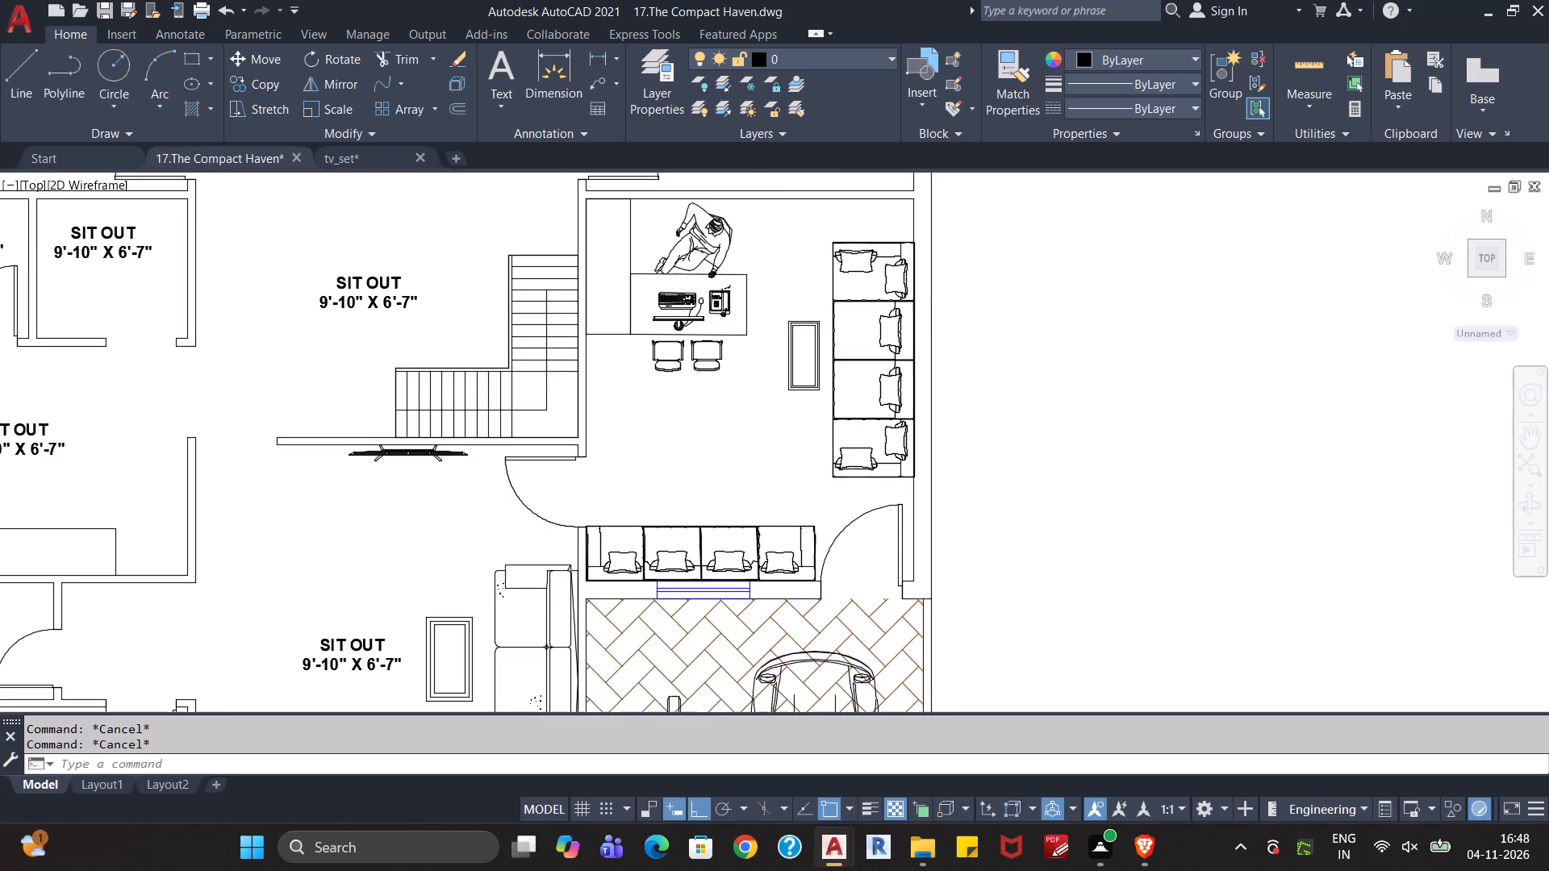
{"action": "middle_click_drag", "start_coordinate": [1011, 442], "coordinate": [971, 557]}
{"action": "scroll", "coordinate": [963, 554], "scroll_direction": "down", "scroll_amount": 1}
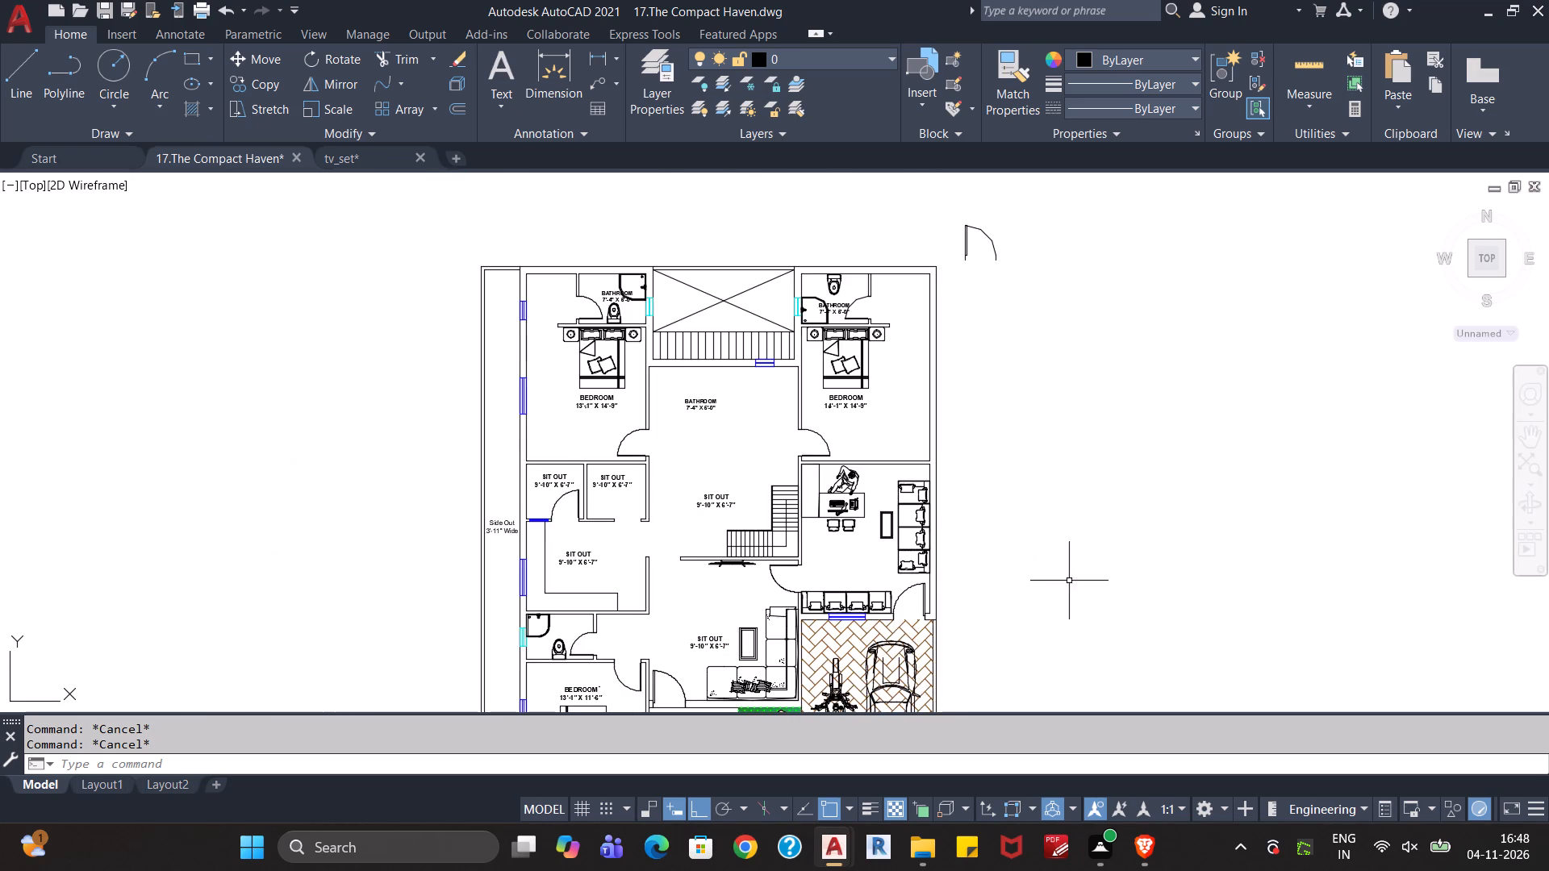
{"action": "middle_click_drag", "start_coordinate": [1071, 584], "coordinate": [975, 405]}
{"action": "middle_click_drag", "start_coordinate": [976, 409], "coordinate": [994, 542]}
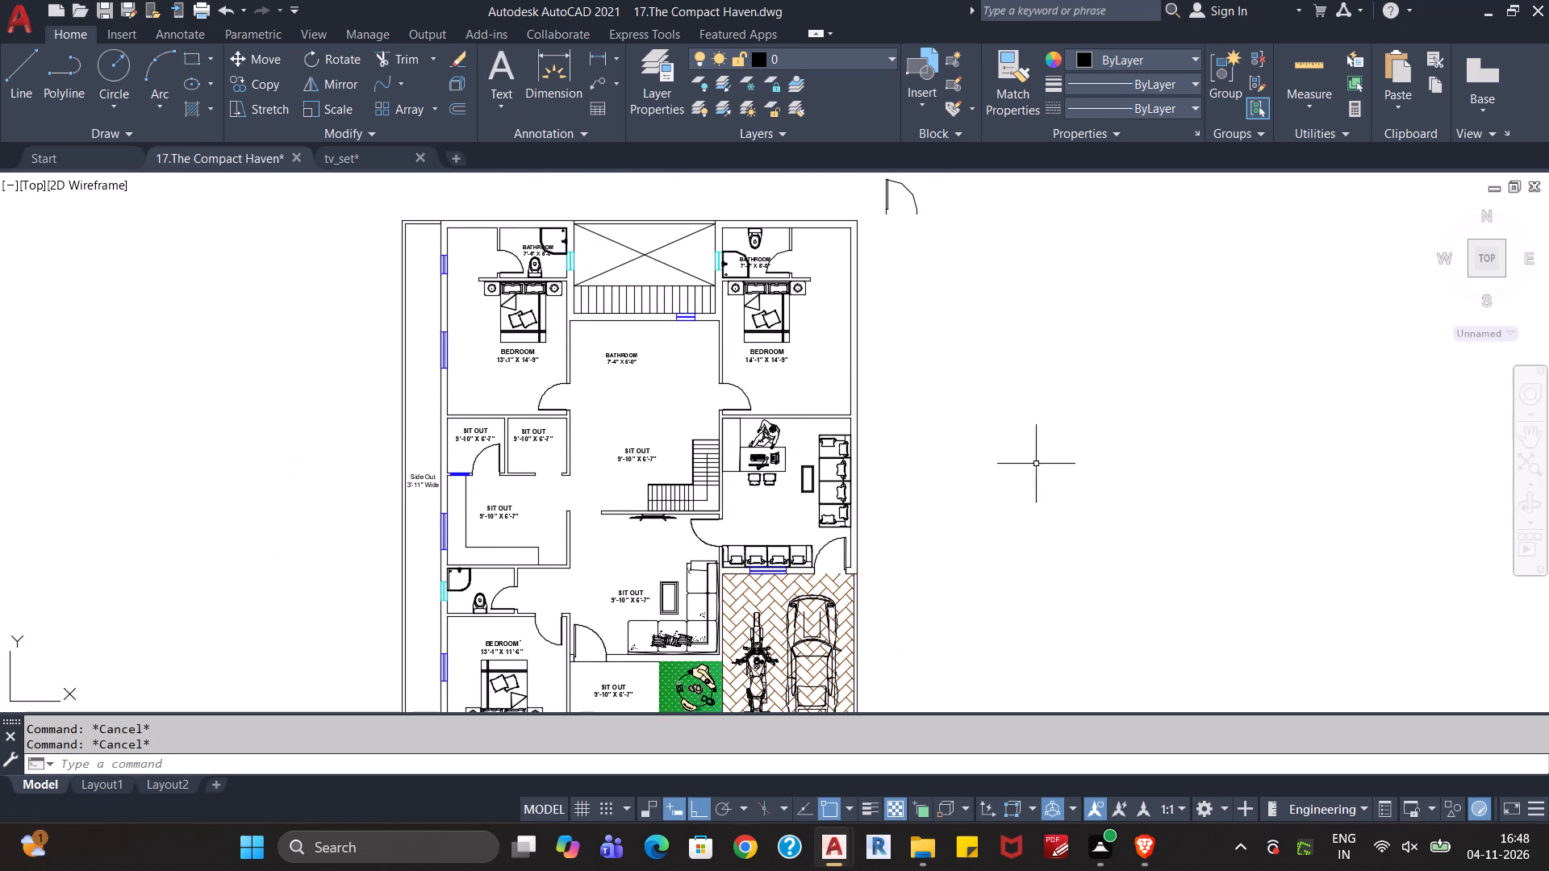
Cut the stray BATHROOM 7'-4" X 5'-0" label from the central hall and paste it into the bathroom above the 13'-1" X 11'-6" bedroom.
{"action": "left_click", "coordinate": [628, 355]}
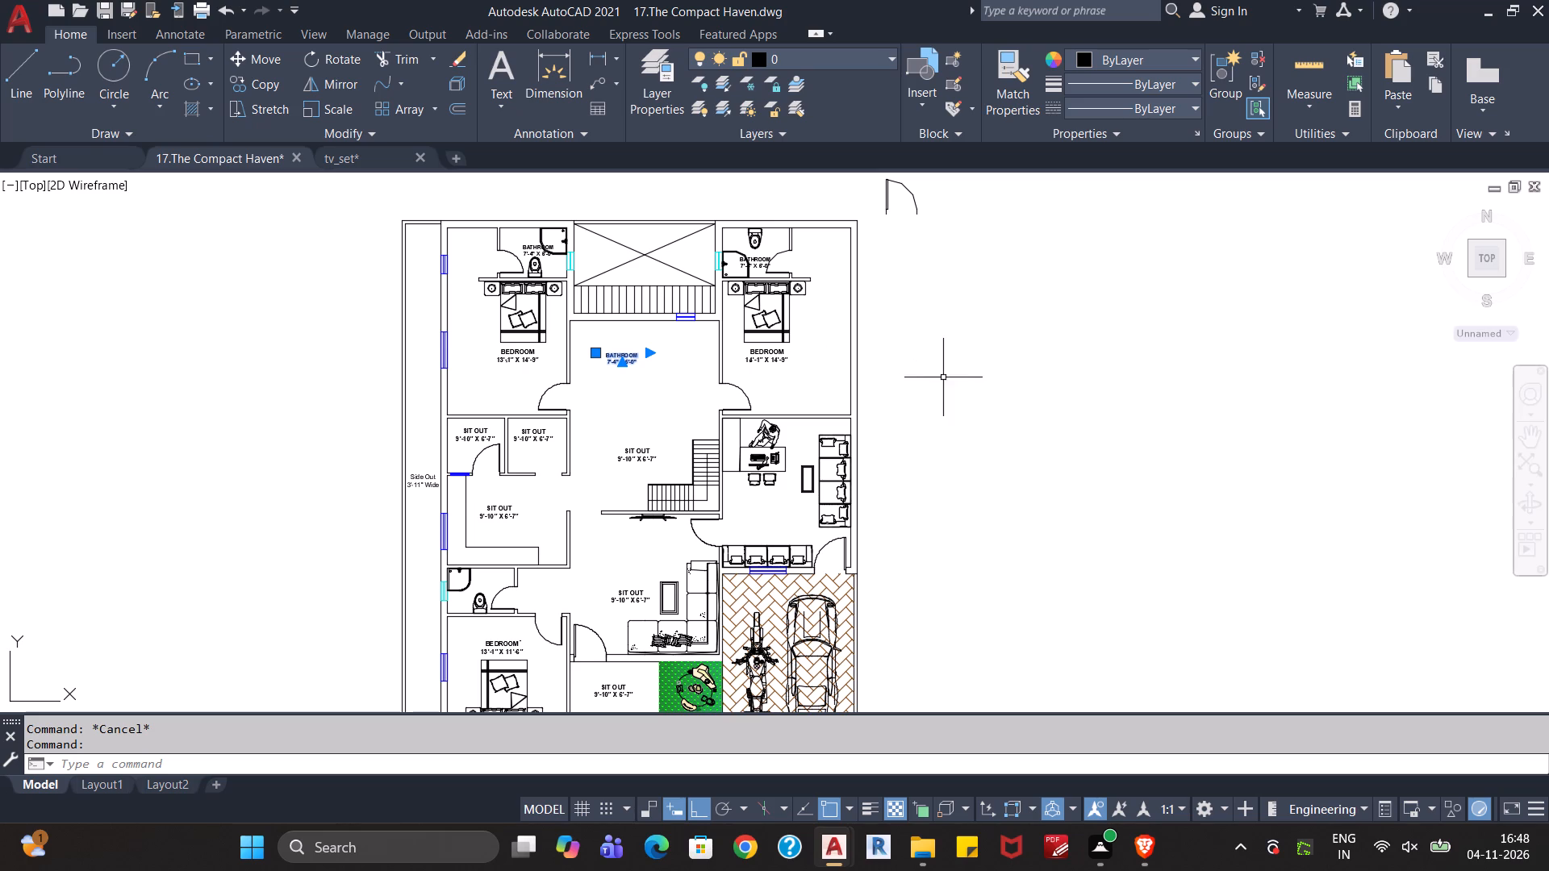
{"action": "key", "text": "ctrl+x"}
{"action": "key", "text": "ctrl+v"}
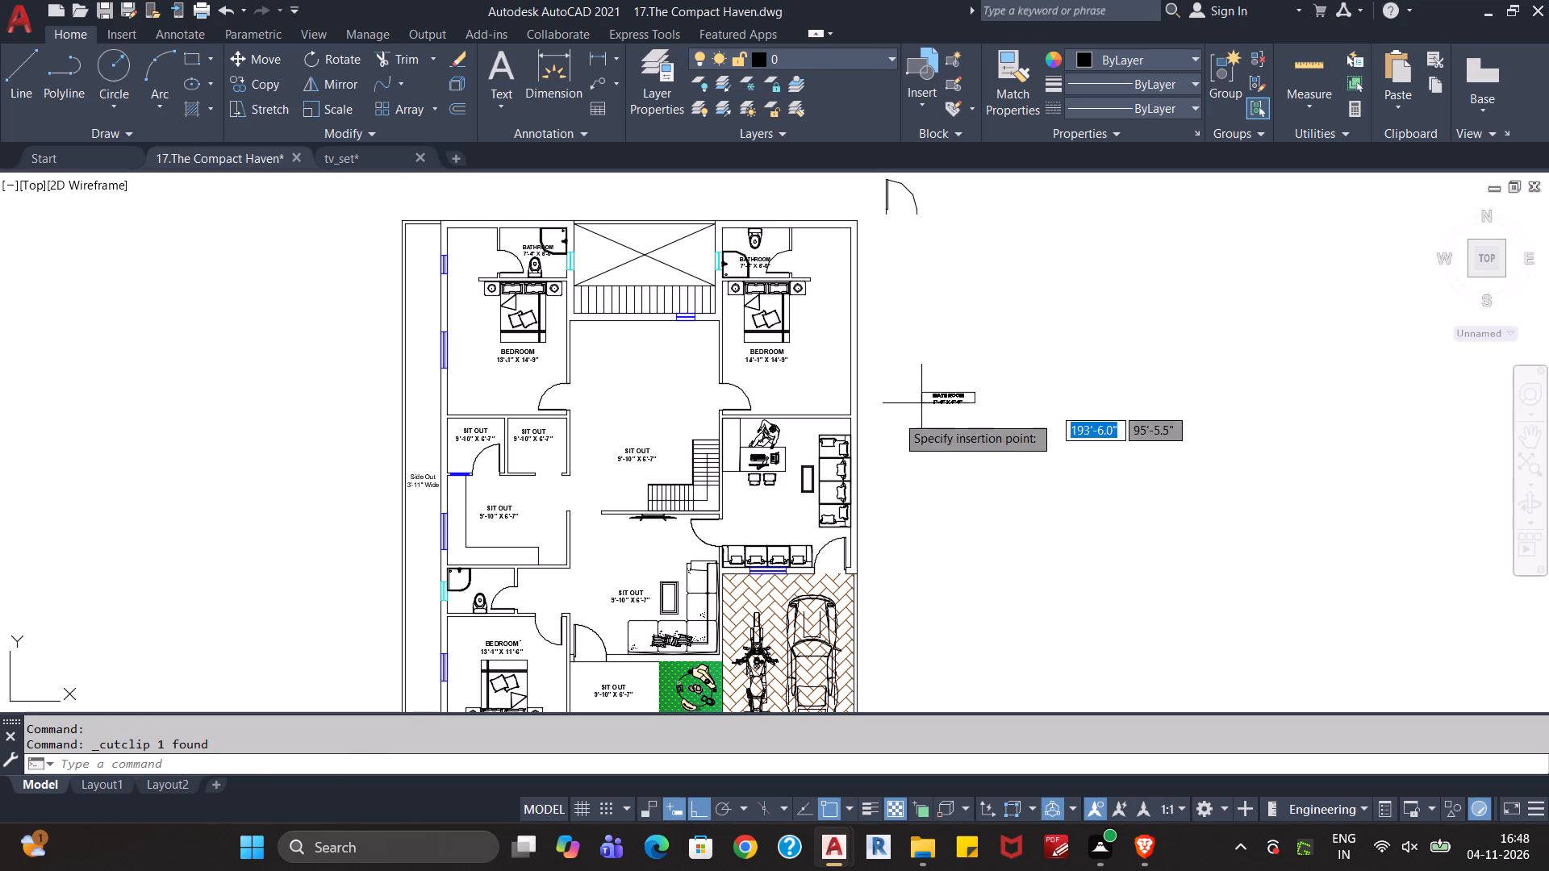
{"action": "scroll", "coordinate": [430, 586], "scroll_direction": "up", "scroll_amount": 2}
{"action": "scroll", "coordinate": [529, 590], "scroll_direction": "up", "scroll_amount": 2}
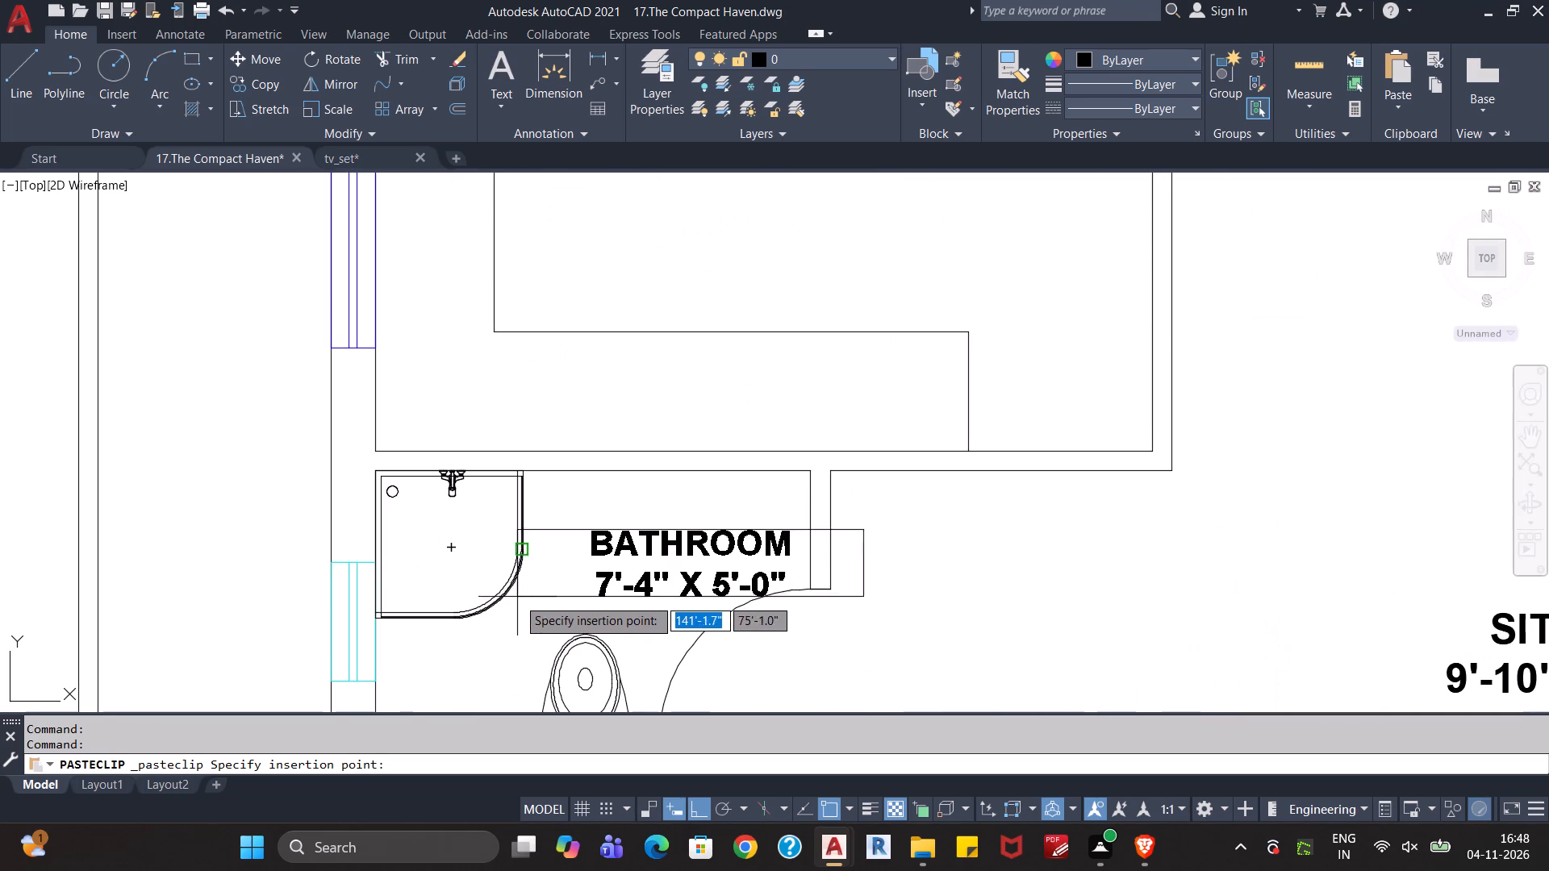
{"action": "left_click", "coordinate": [425, 604]}
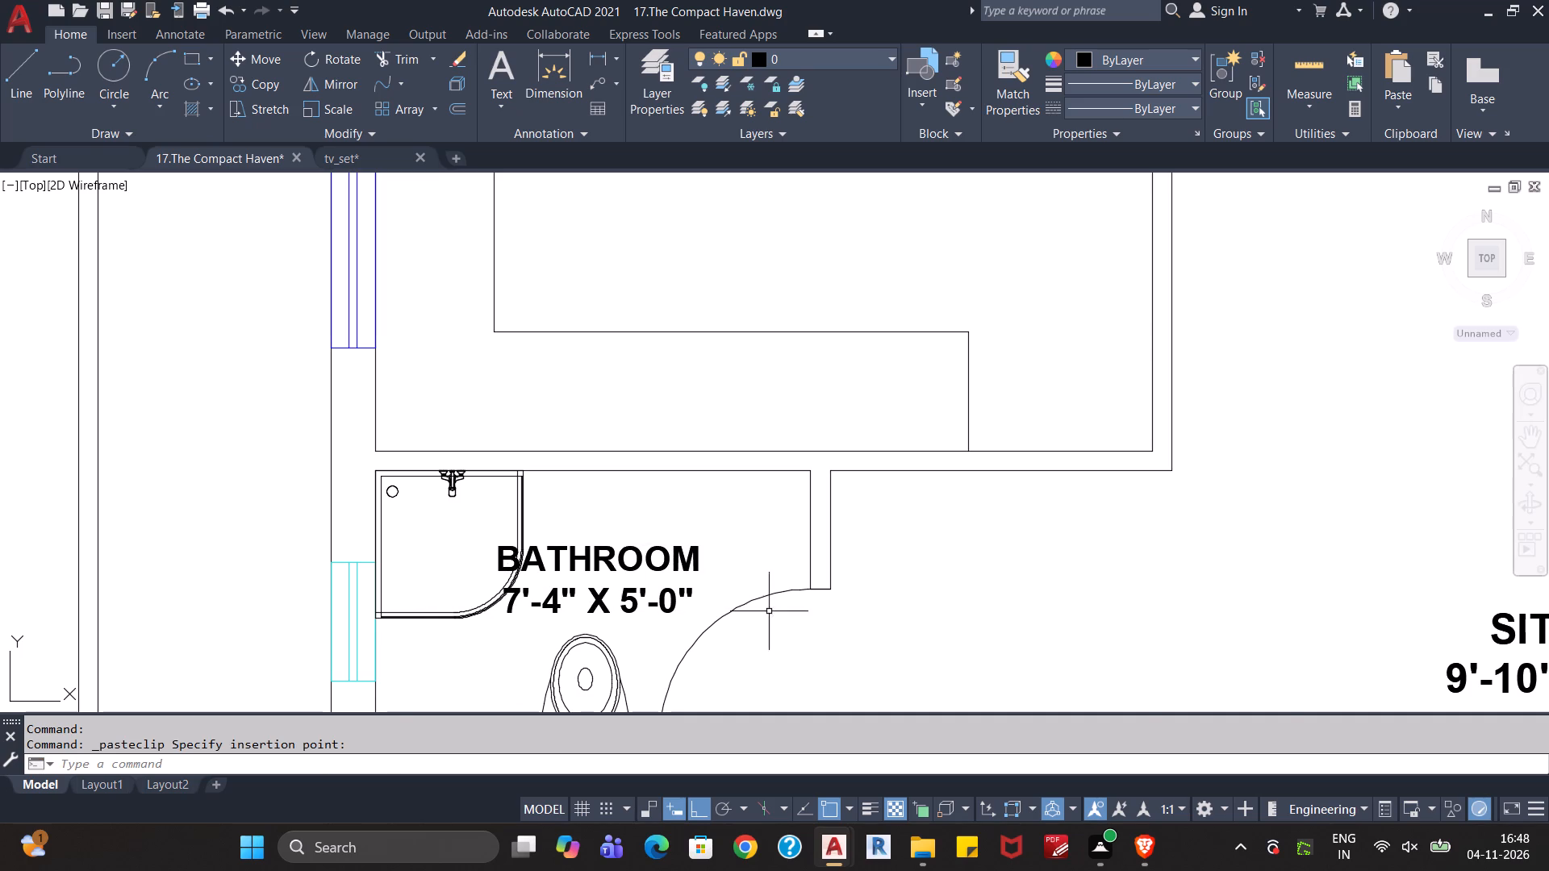
{"action": "middle_click_drag", "start_coordinate": [800, 635], "coordinate": [825, 496]}
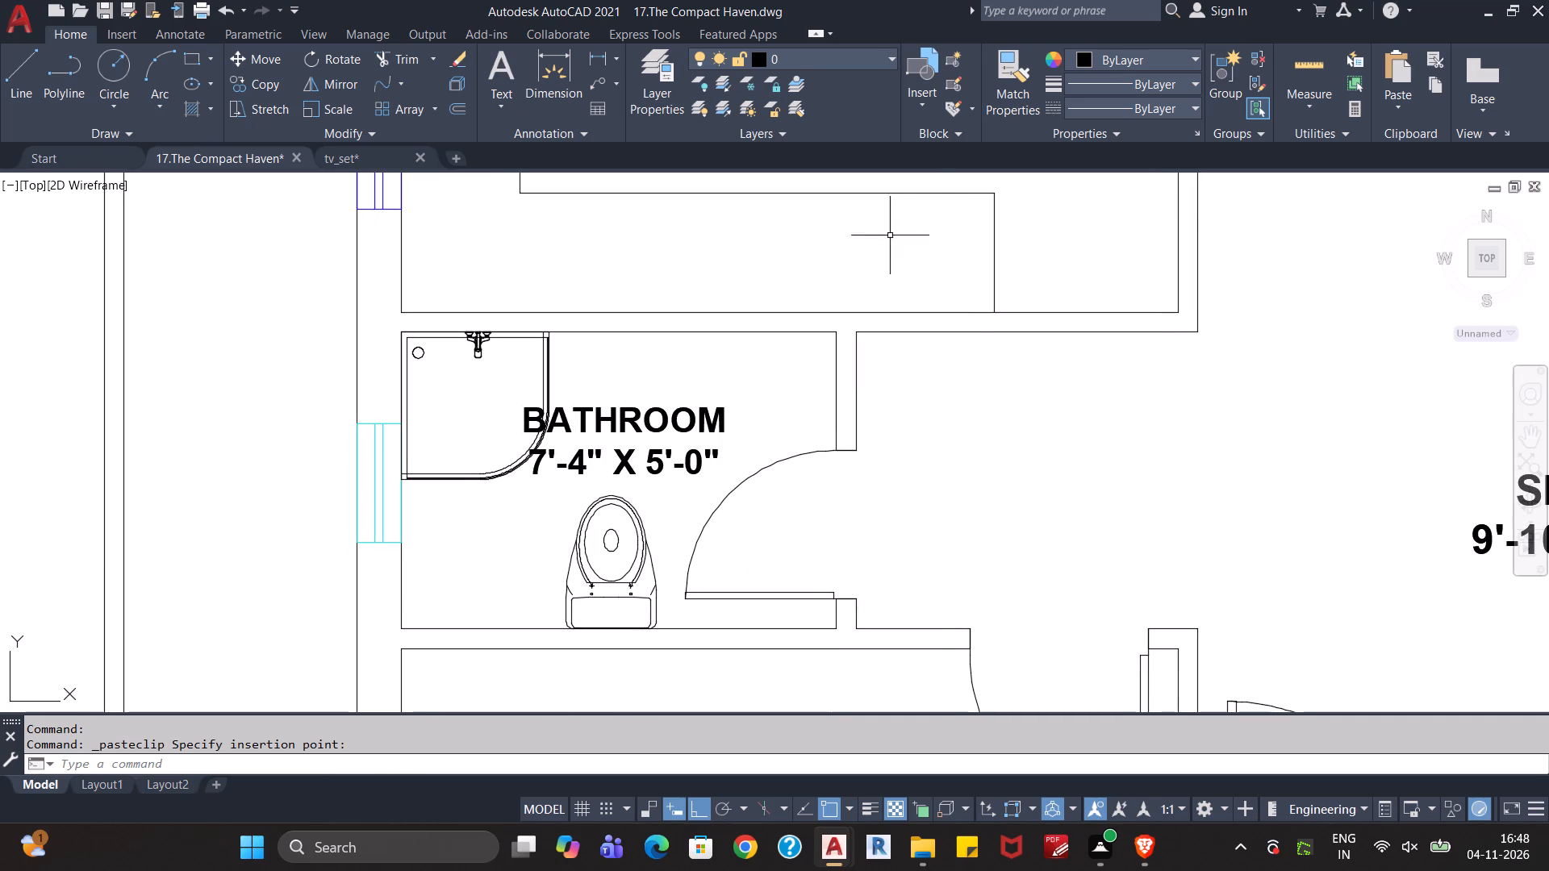
Measure the inside length and width of the bathroom above the 13'-1" X 11'-6" bedroom to check its label.
{"action": "left_click", "coordinate": [1289, 59]}
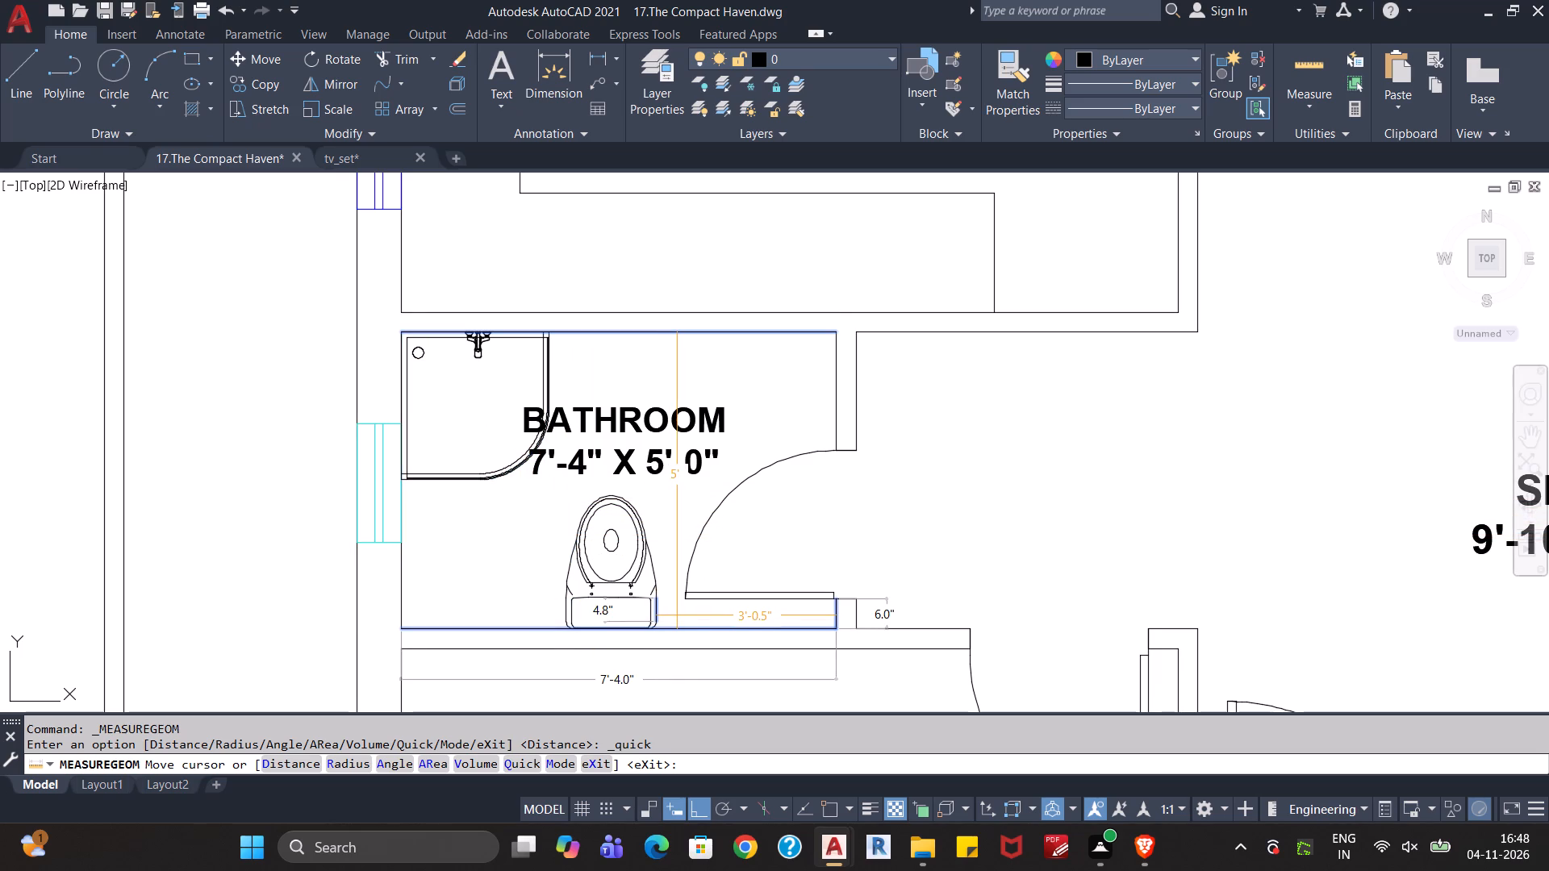
{"action": "key", "text": "Escape"}
{"action": "key", "text": "Escape"}
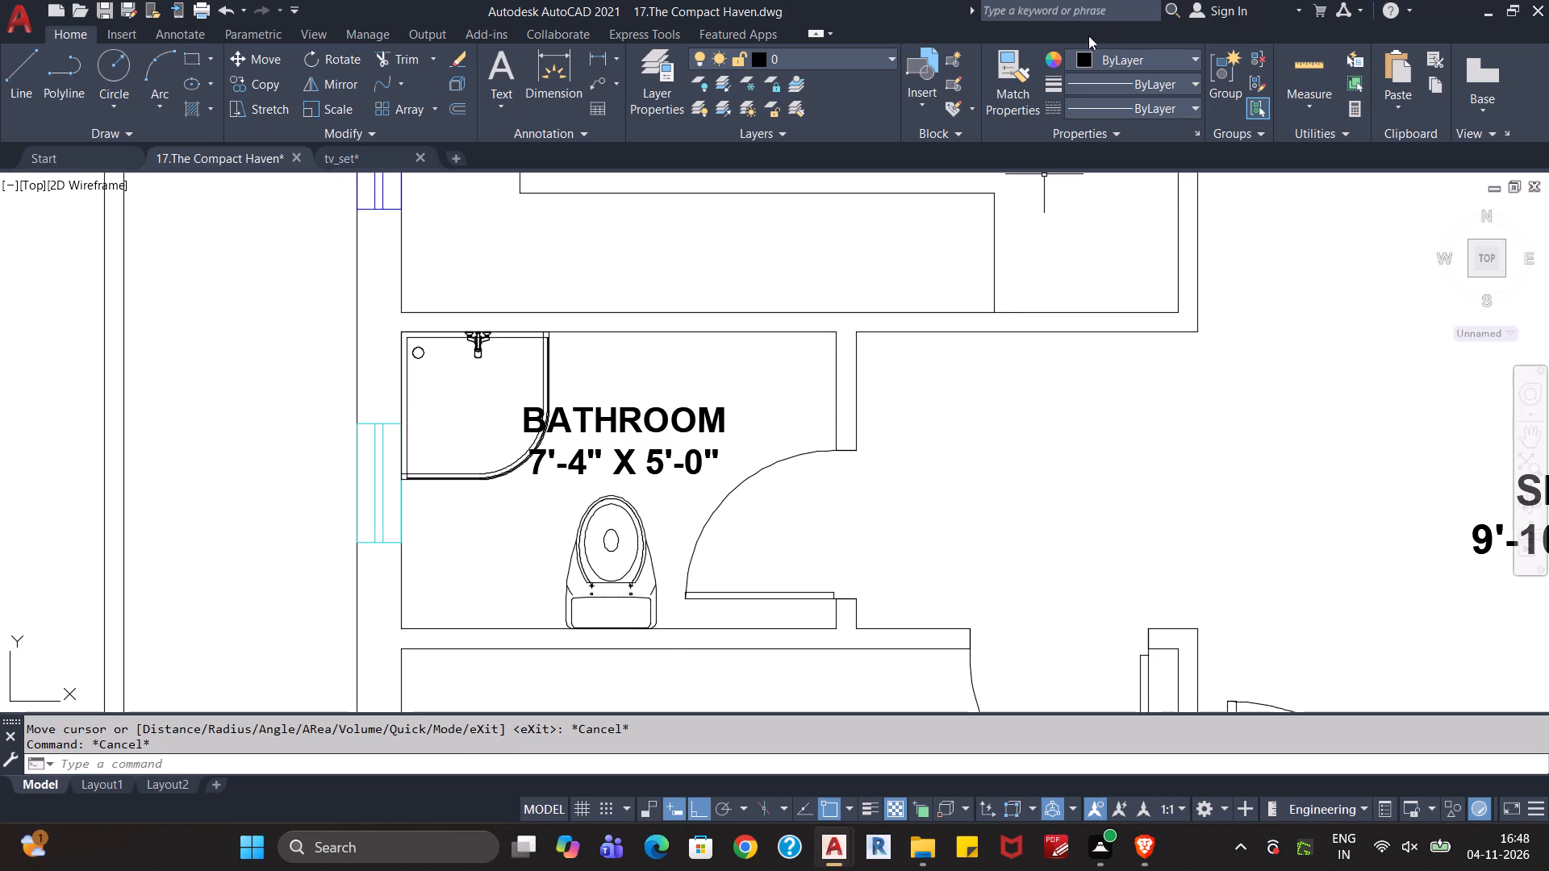
{"action": "left_click", "coordinate": [562, 67]}
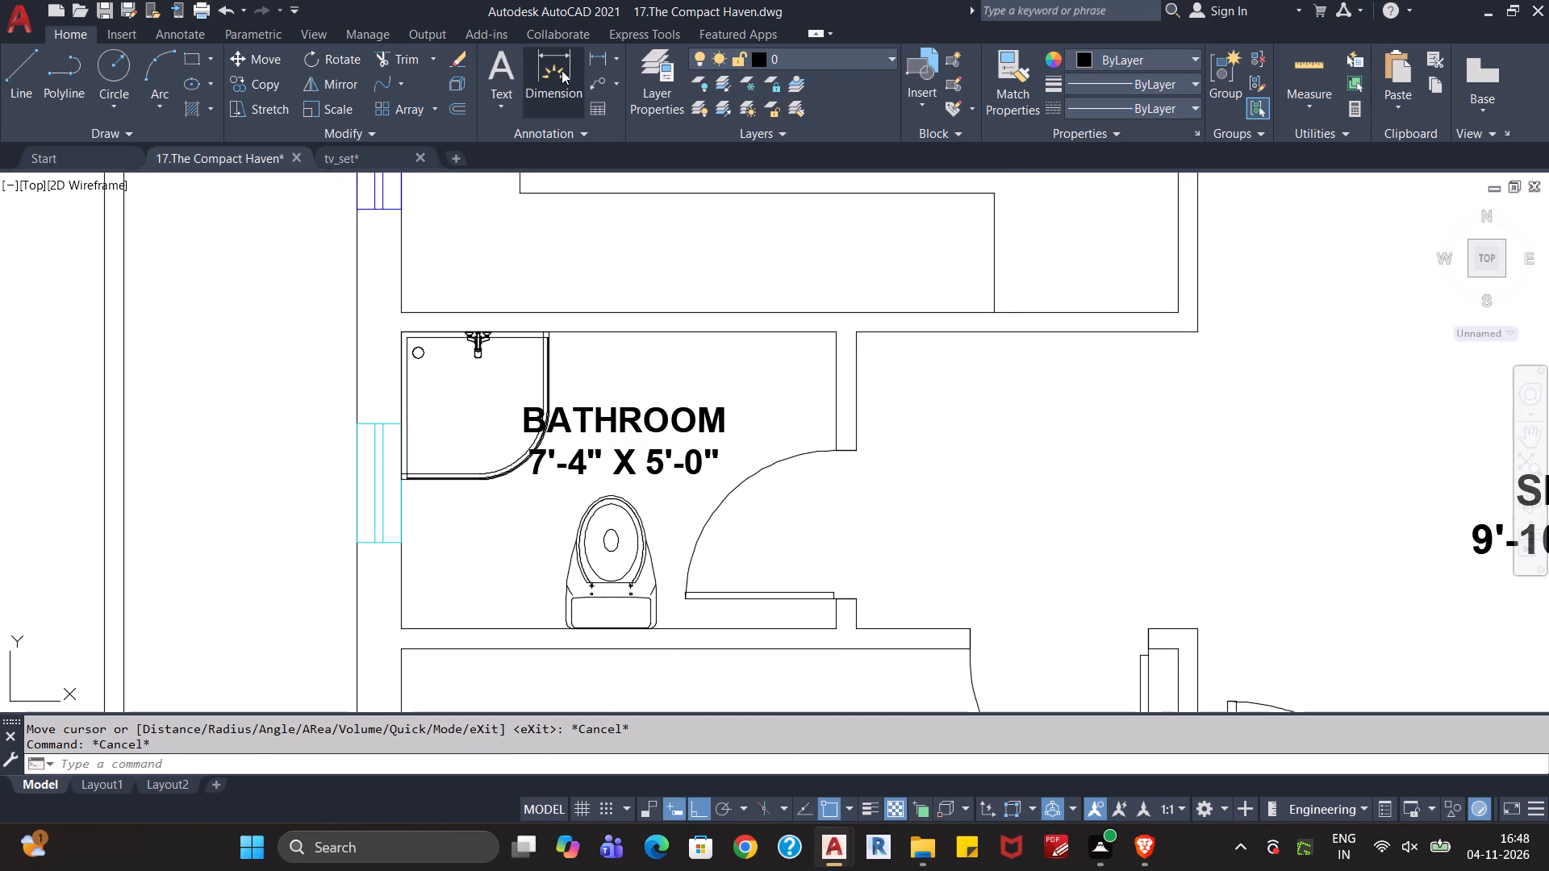
{"action": "left_click", "coordinate": [399, 332]}
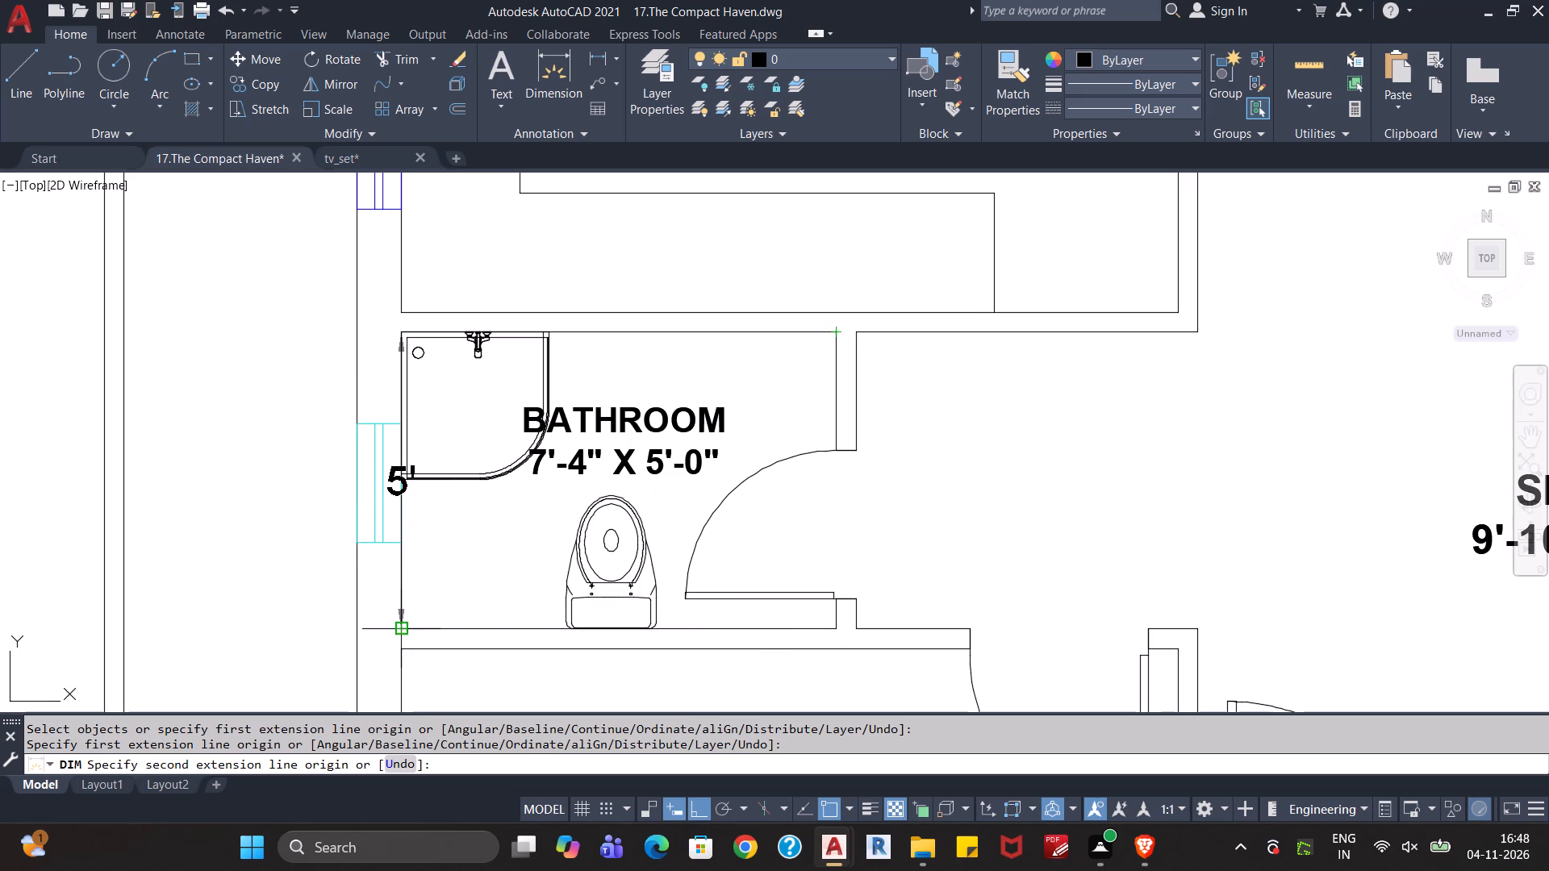
{"action": "key", "text": "Escape"}
{"action": "key", "text": "Escape"}
{"action": "key", "text": "Escape"}
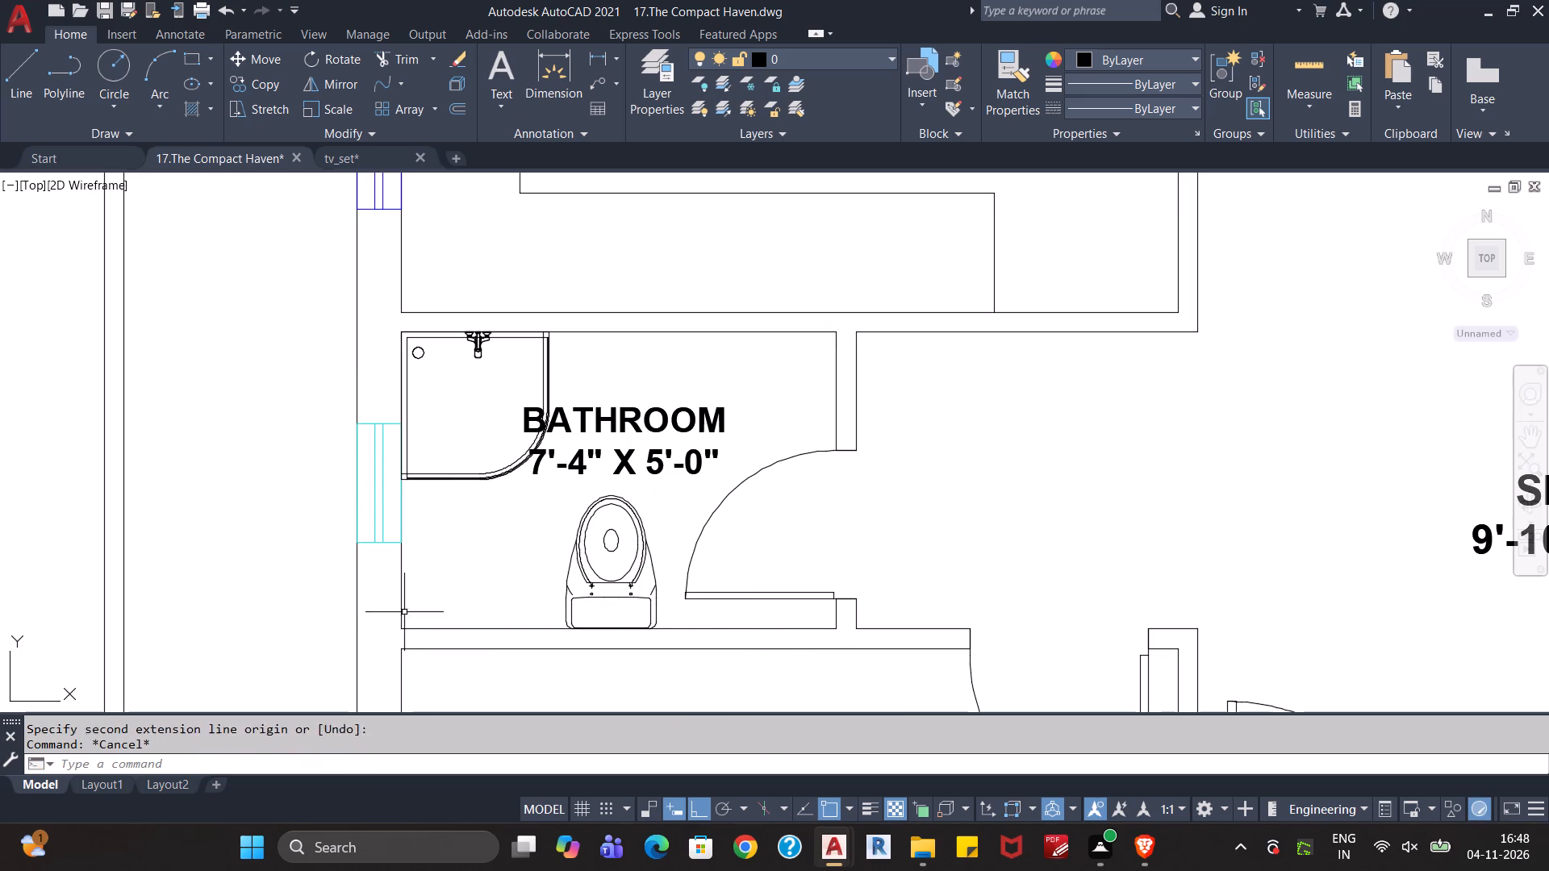
Close the tv_set drawing and return to The Compact Haven floor plan.
{"action": "scroll", "coordinate": [427, 531], "scroll_direction": "down", "scroll_amount": 1}
{"action": "middle_click_drag", "start_coordinate": [459, 540], "coordinate": [391, 561]}
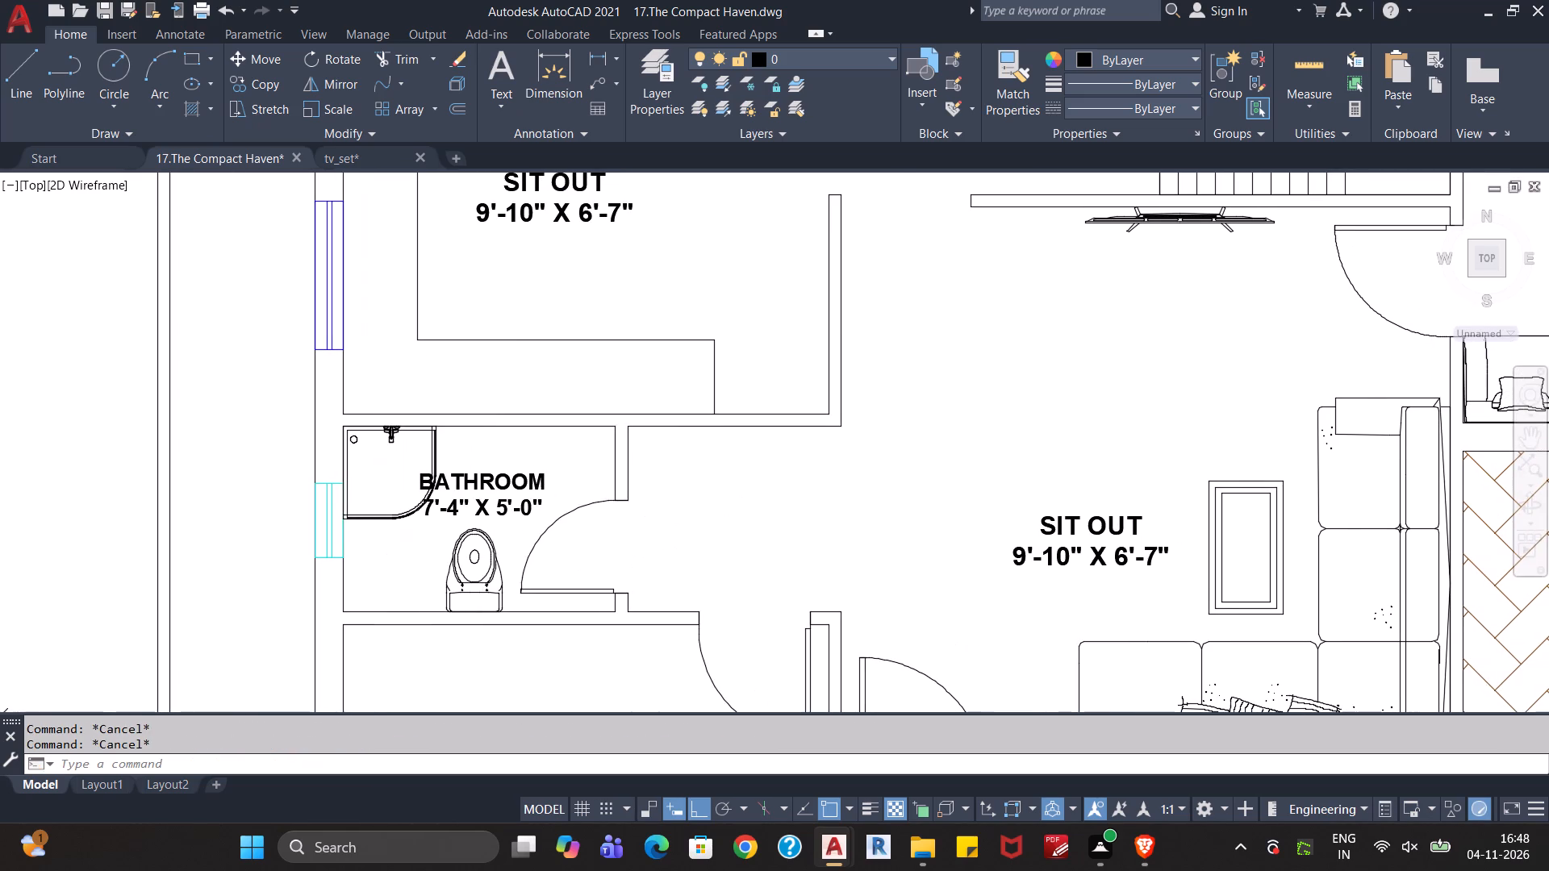
{"action": "middle_click_drag", "start_coordinate": [737, 494], "coordinate": [695, 506]}
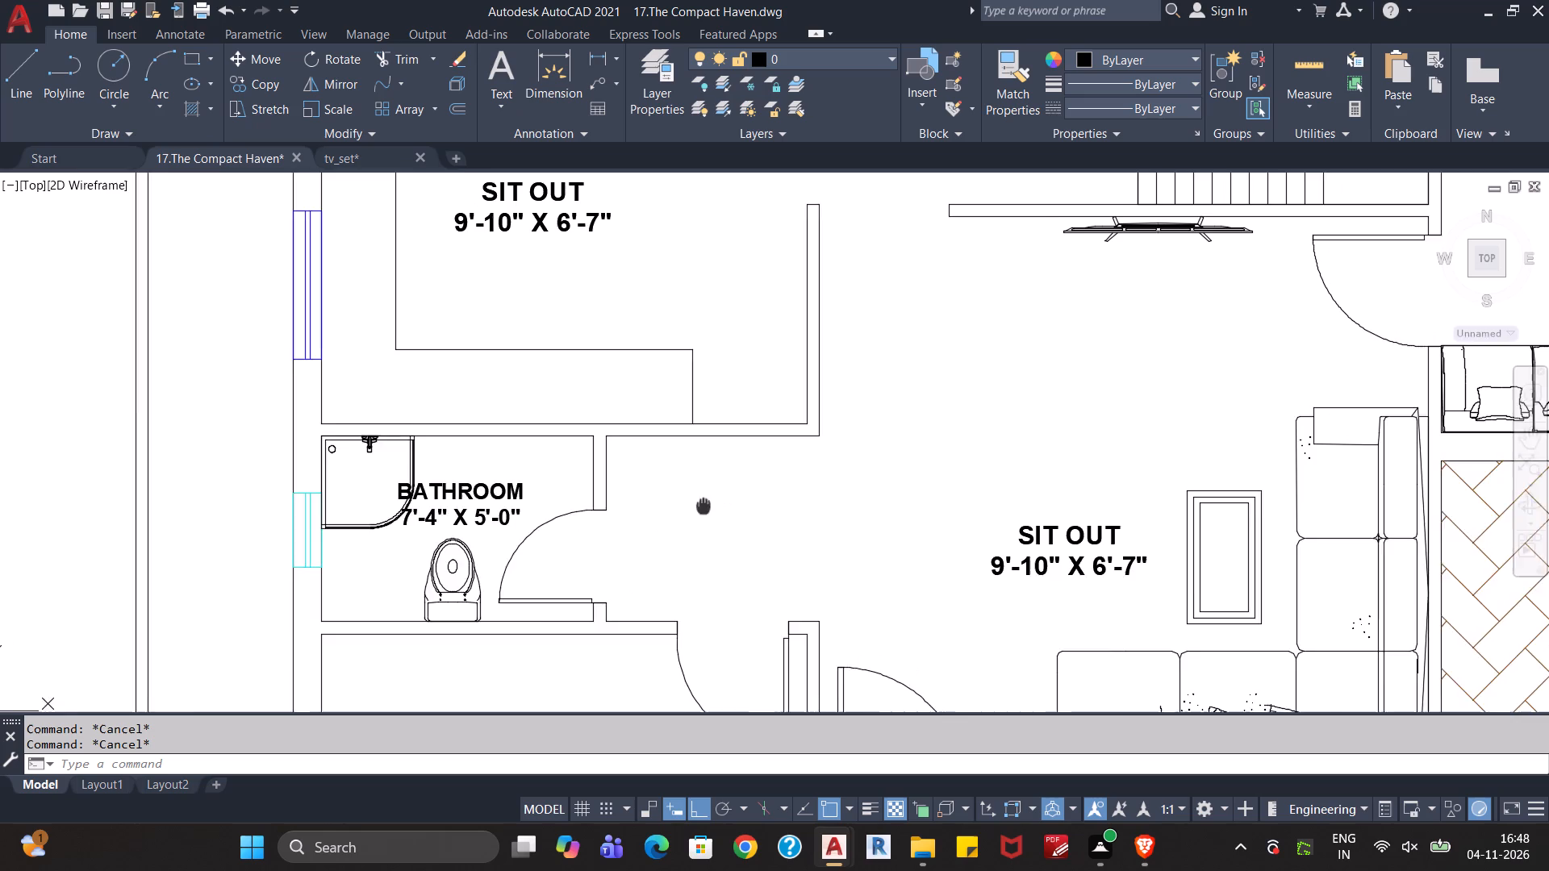
{"action": "middle_click_drag", "start_coordinate": [695, 506], "coordinate": [603, 506]}
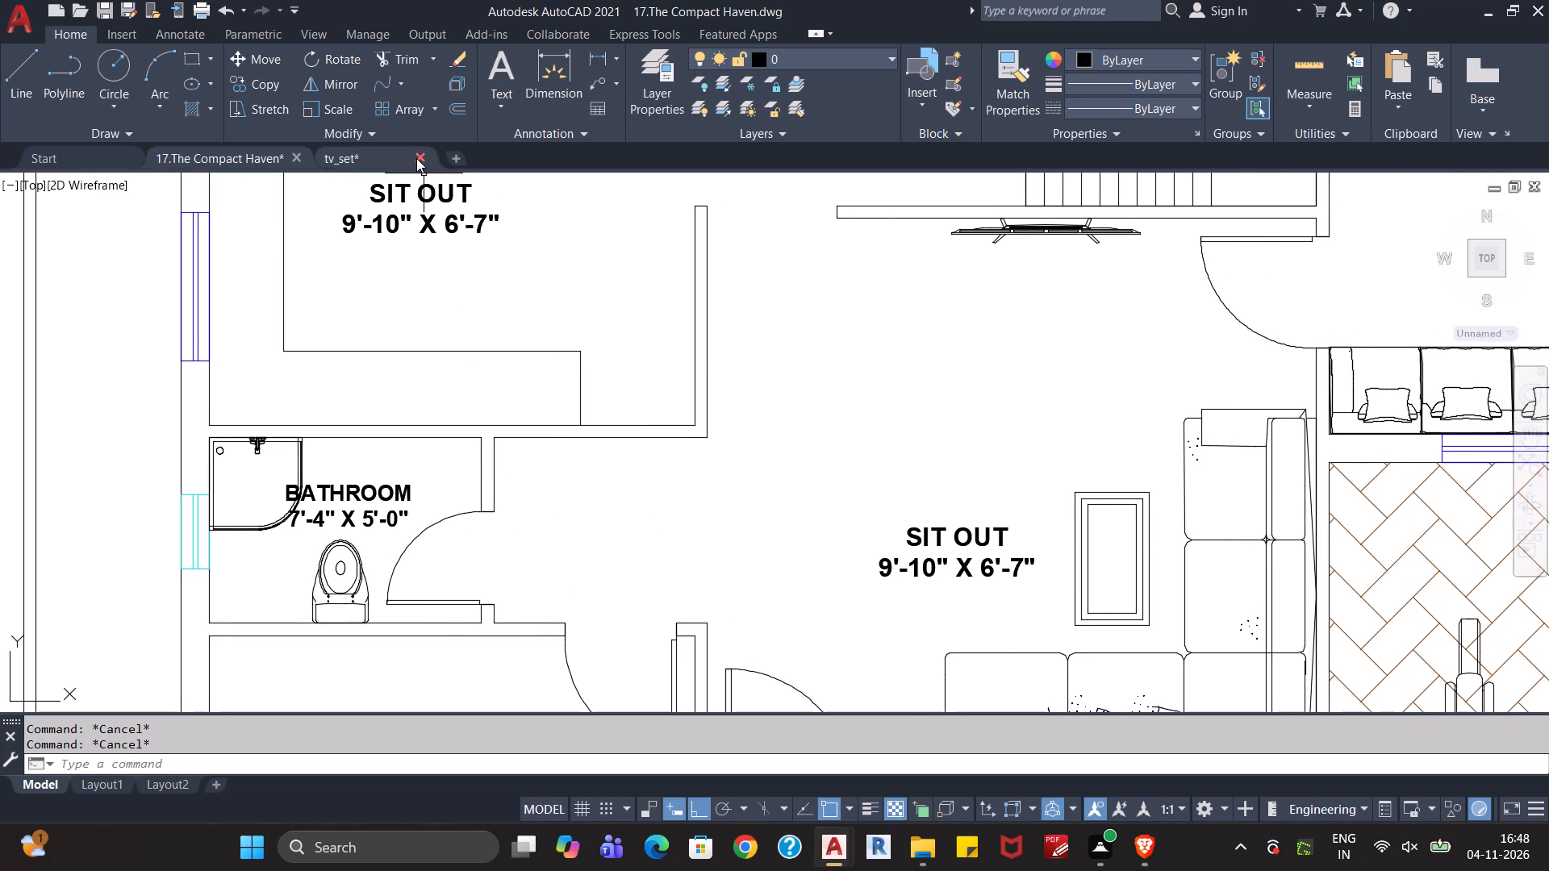
{"action": "left_click", "coordinate": [416, 158]}
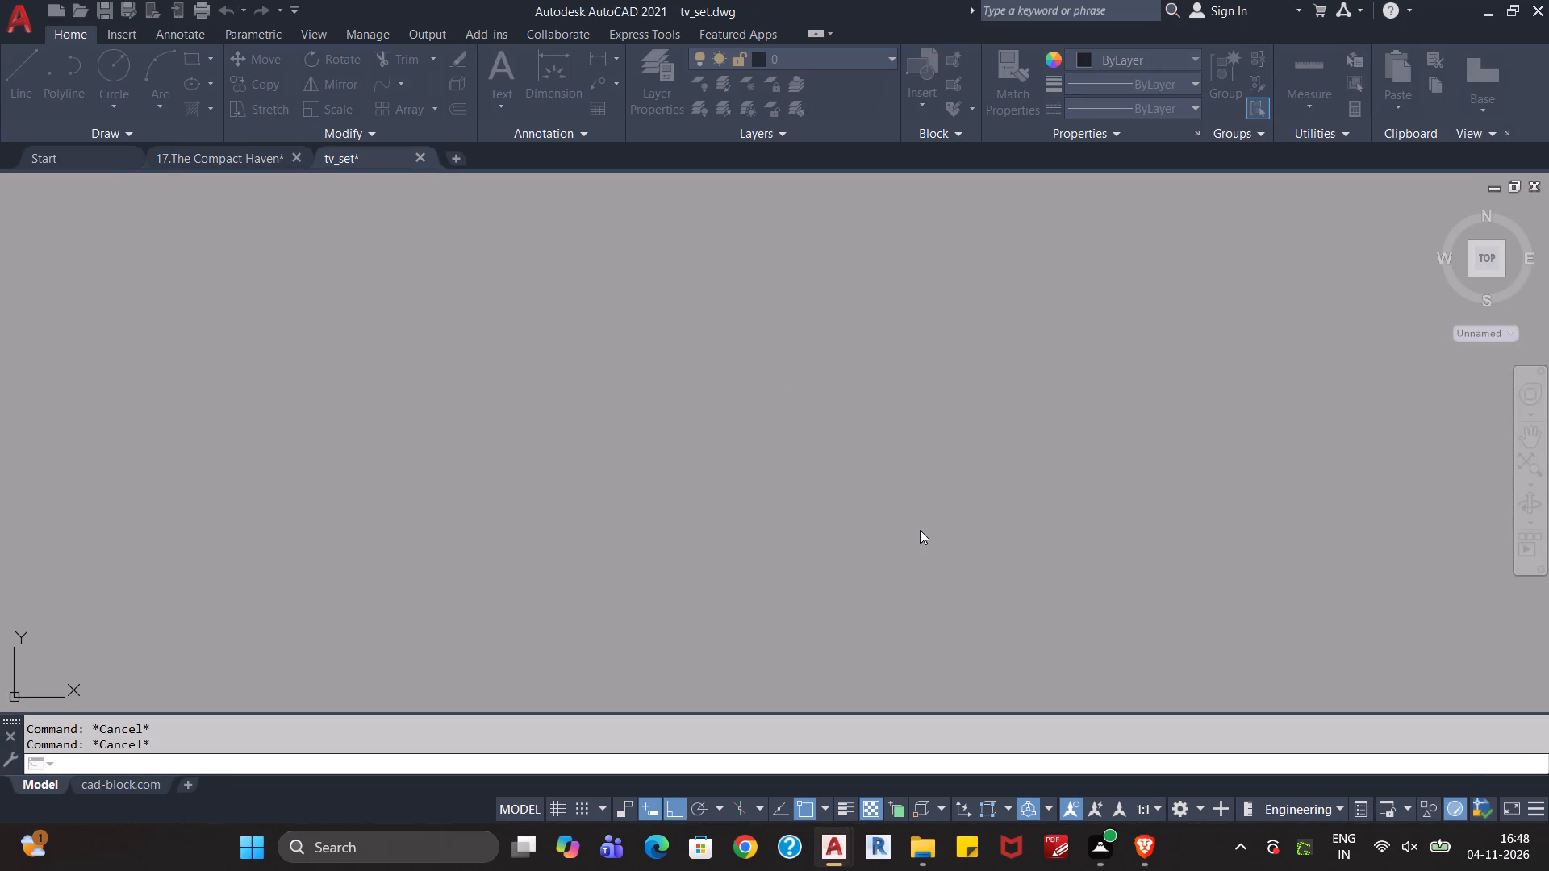
{"action": "left_click", "coordinate": [852, 470]}
Copy the office's rectangular coffee table and place the copy just above the horizontal four-seat sofa by the window.
{"action": "scroll", "coordinate": [854, 489], "scroll_direction": "down", "scroll_amount": 3}
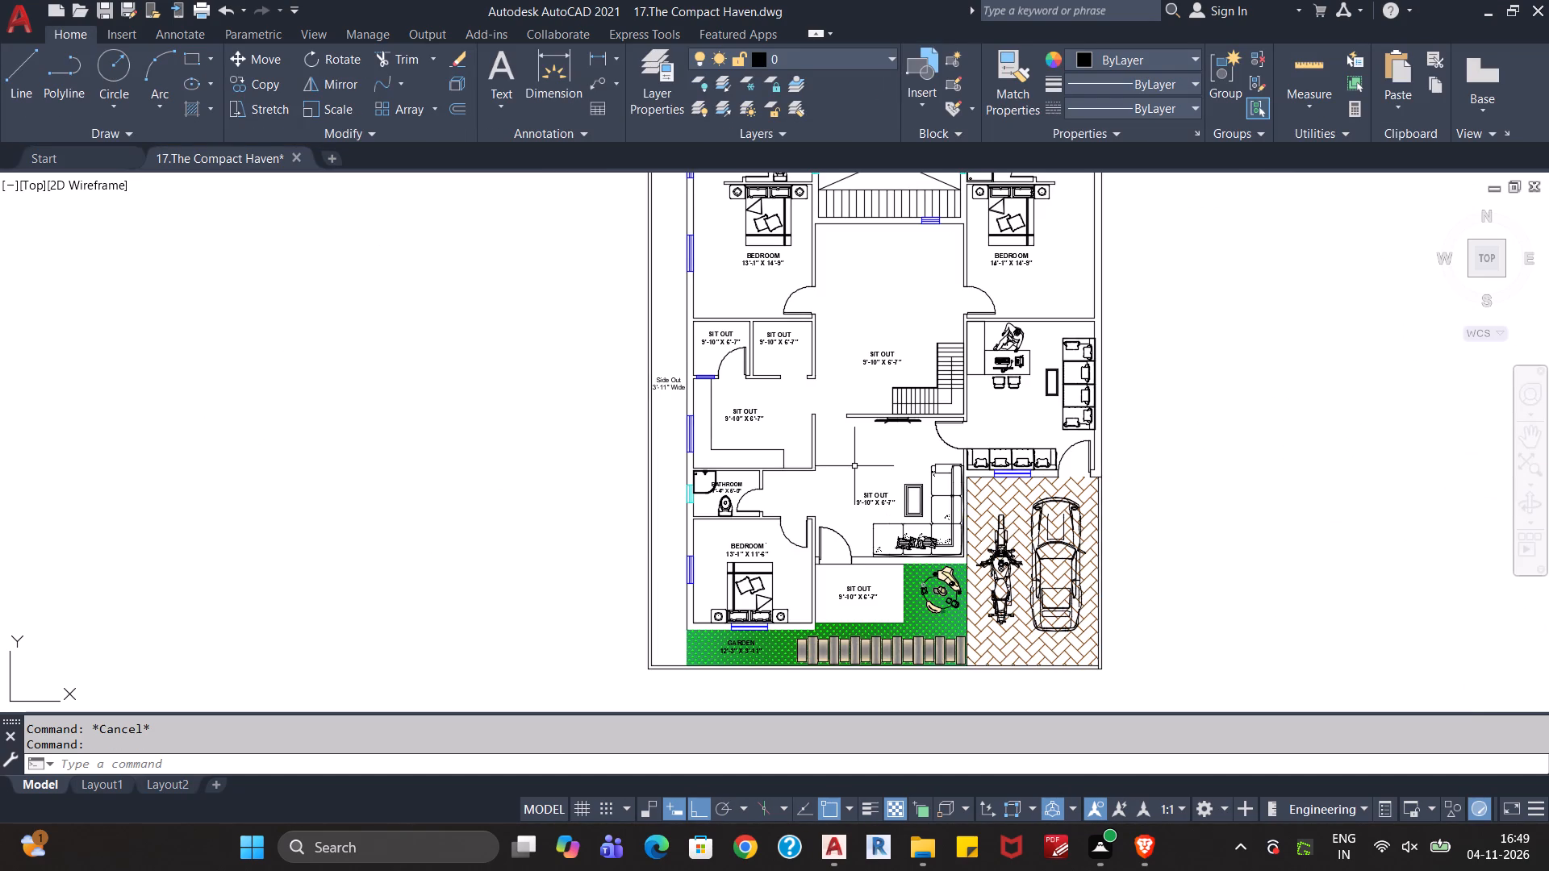
{"action": "scroll", "coordinate": [871, 424], "scroll_direction": "up", "scroll_amount": 1}
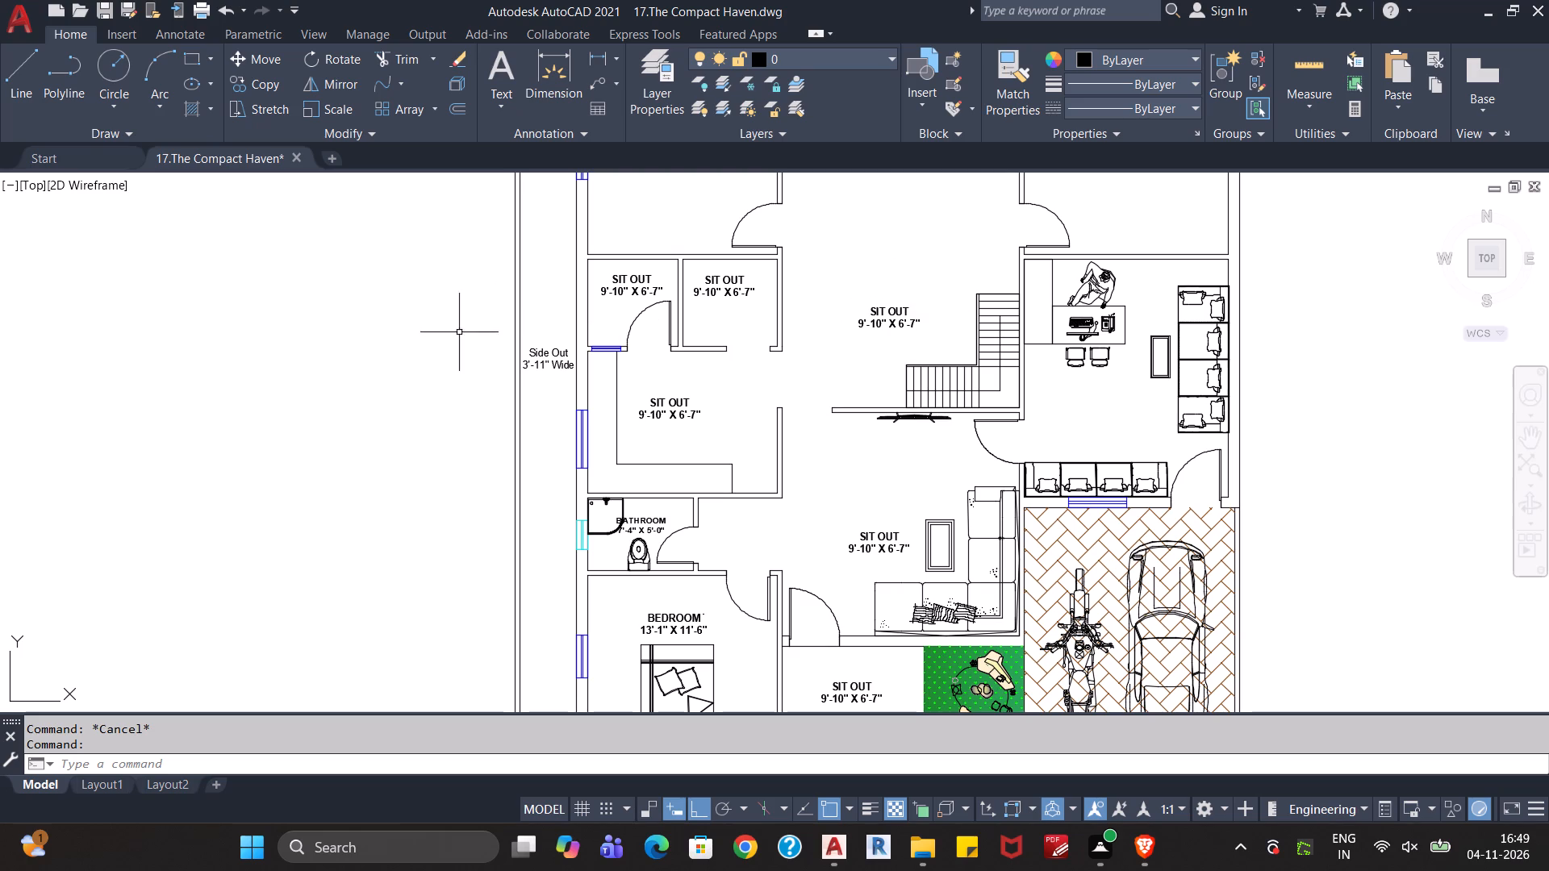
{"action": "middle_click_drag", "start_coordinate": [384, 345], "coordinate": [297, 494]}
{"action": "middle_click_drag", "start_coordinate": [306, 456], "coordinate": [292, 372]}
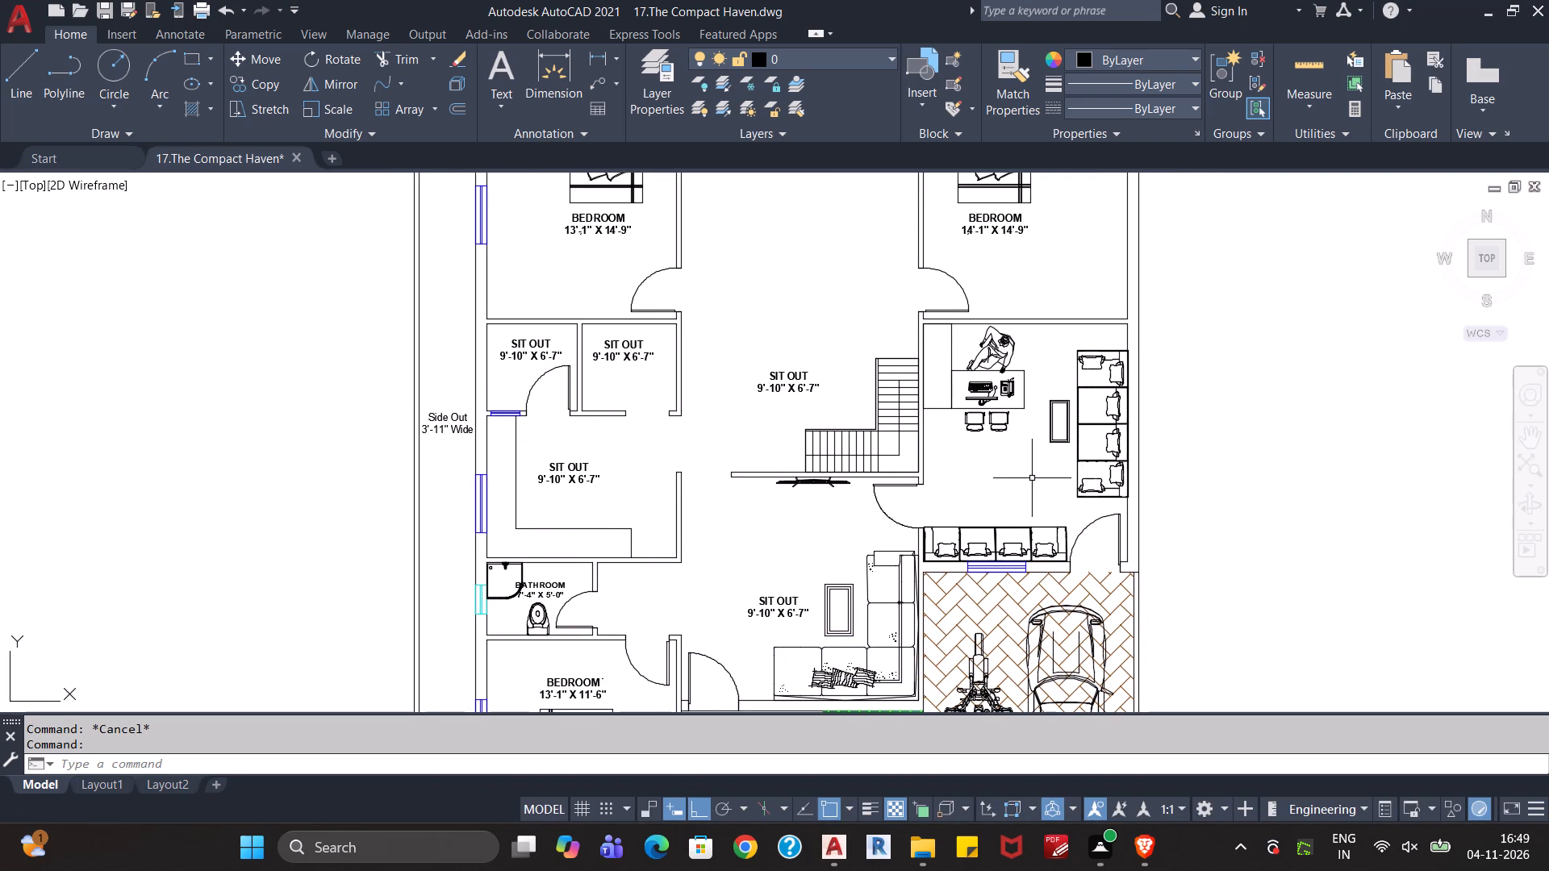
{"action": "left_click", "coordinate": [1066, 385]}
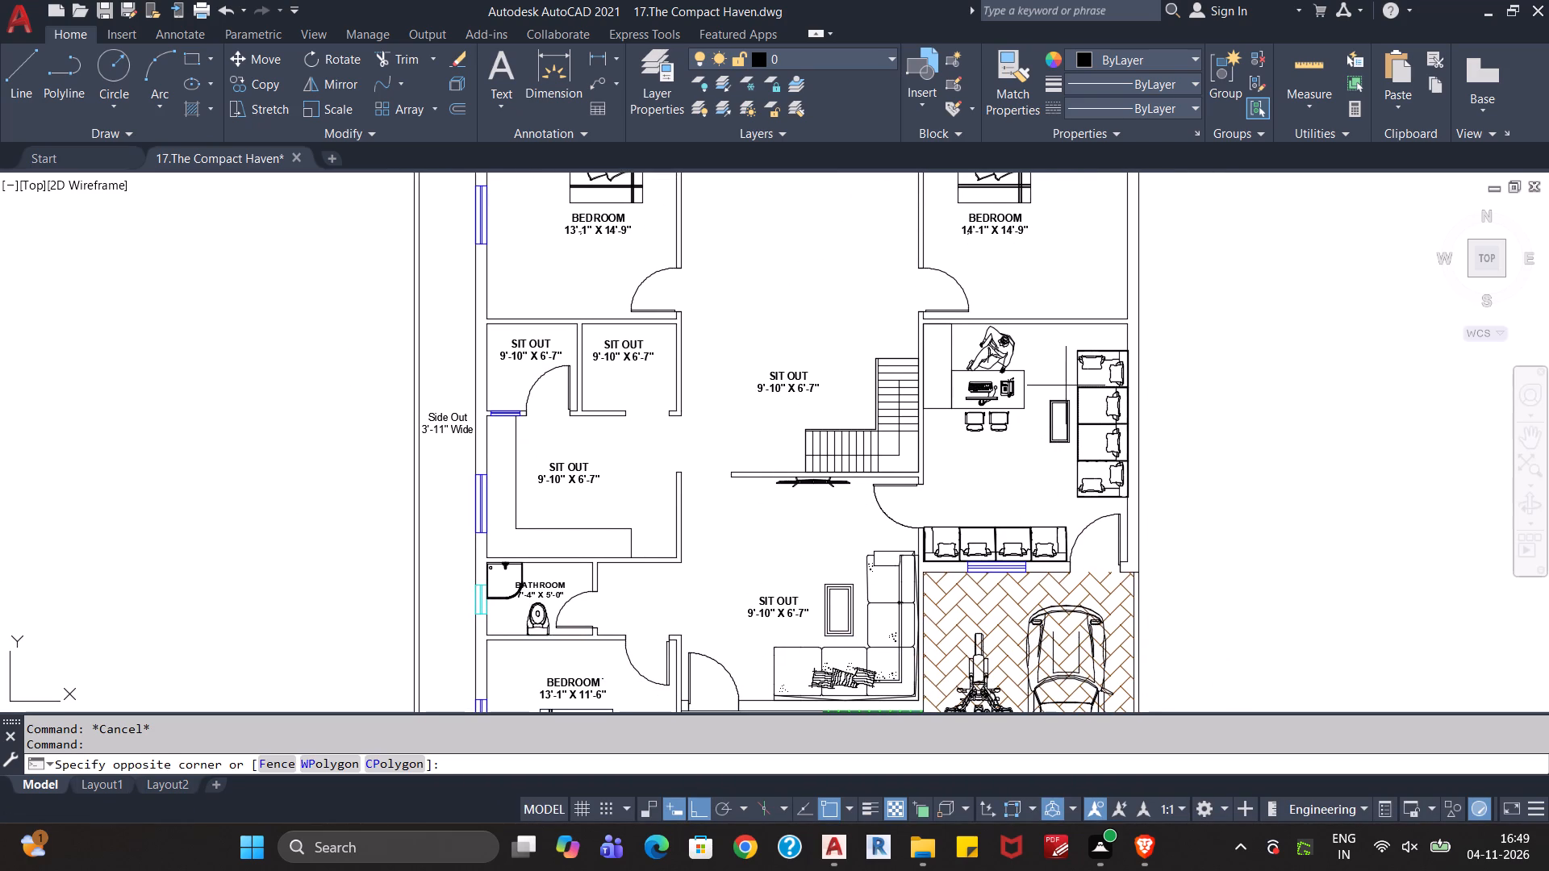
{"action": "left_click", "coordinate": [1045, 456]}
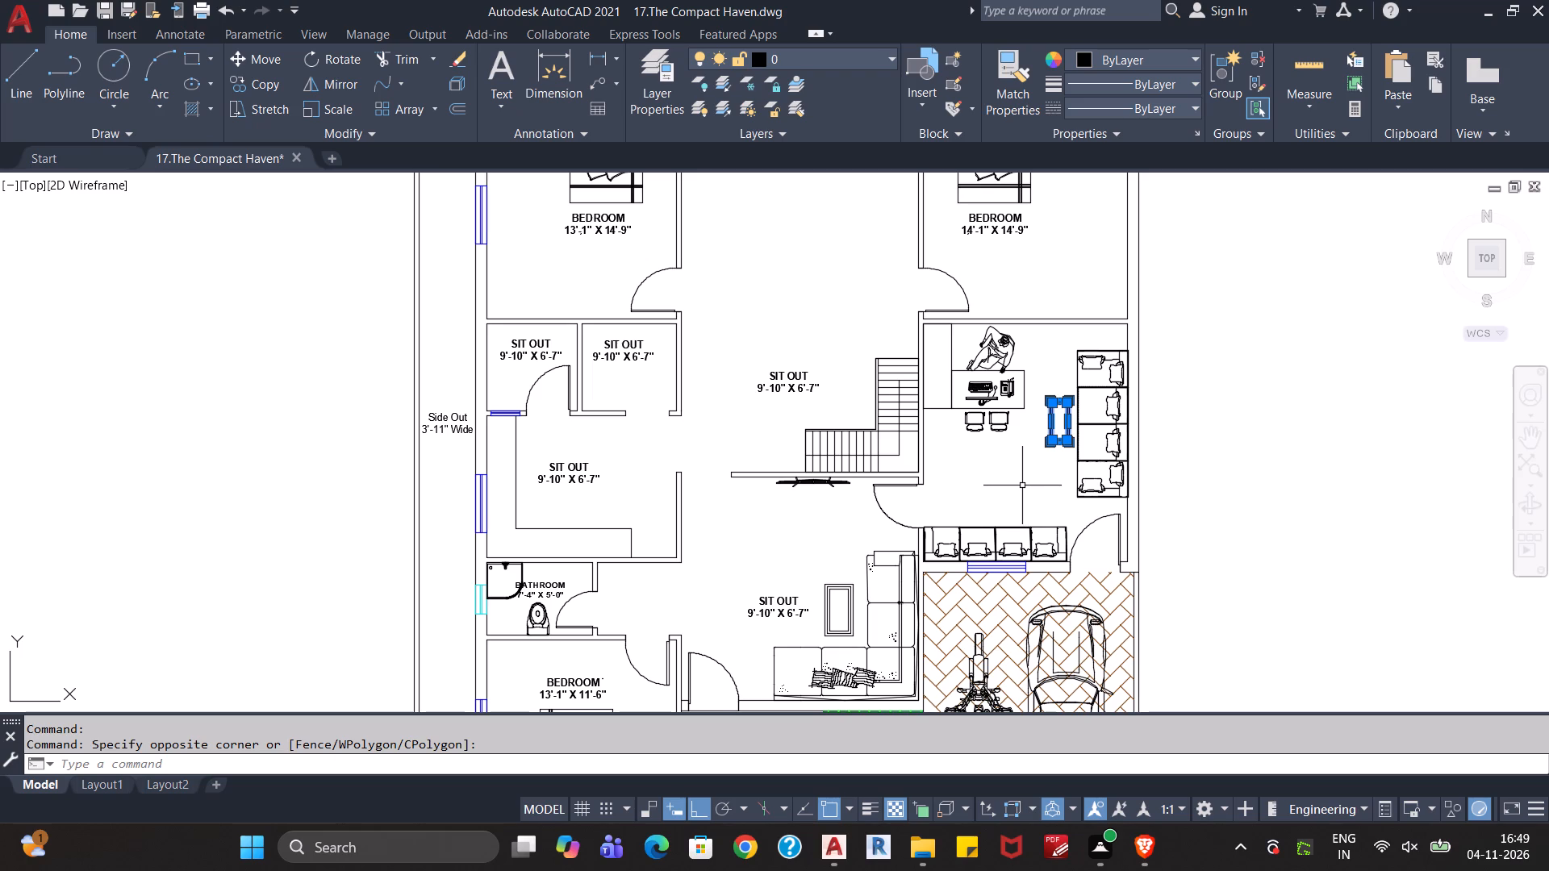
{"action": "key", "text": "ctrl+c"}
{"action": "key", "text": "ctrl+v"}
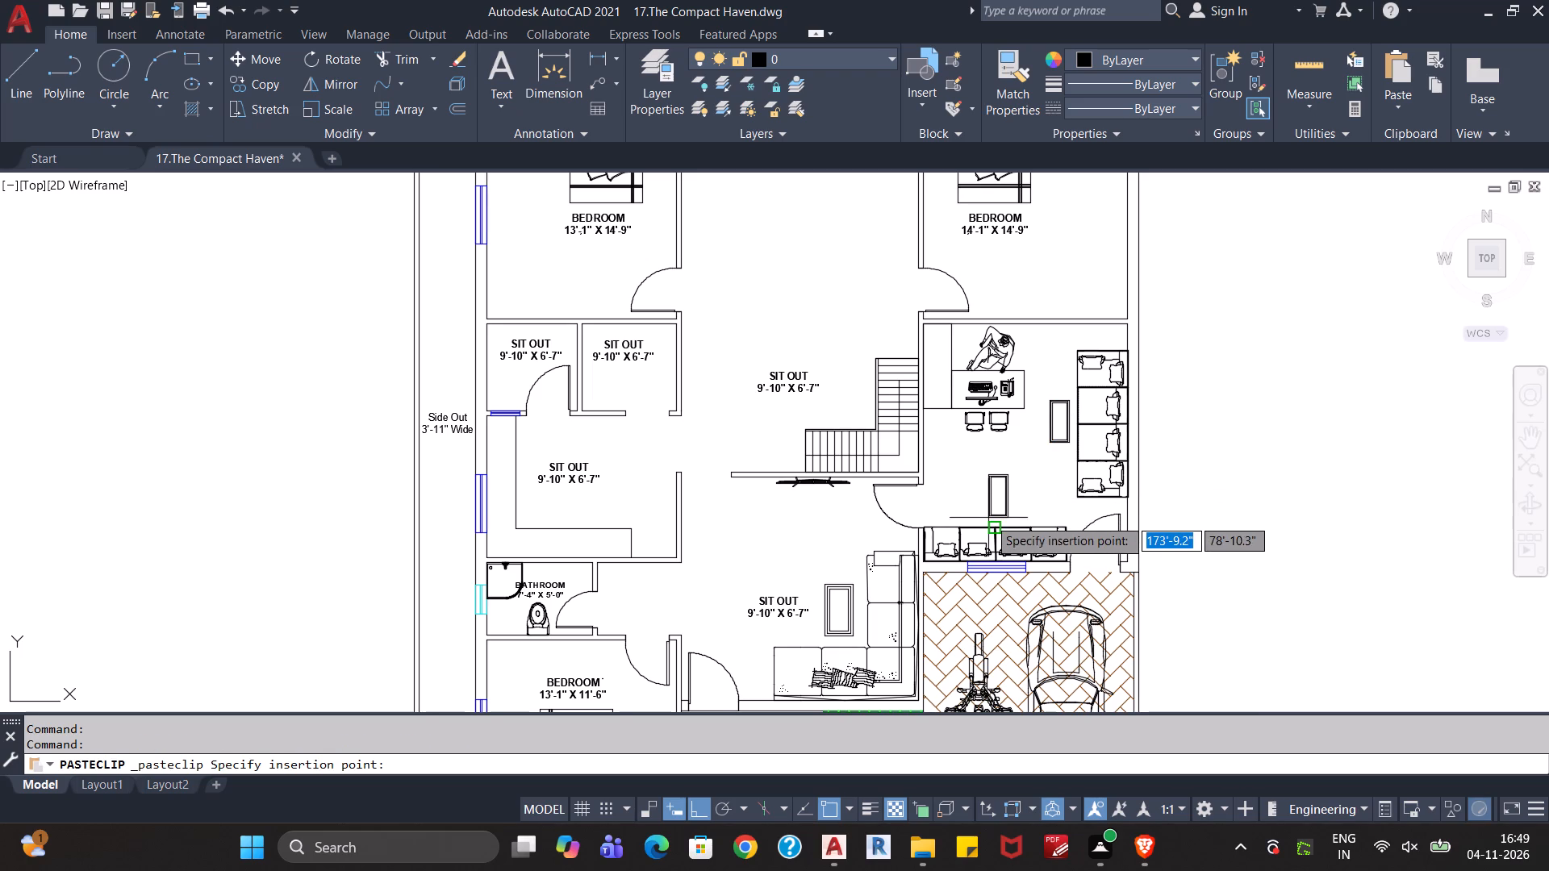
{"action": "scroll", "coordinate": [983, 518], "scroll_direction": "up", "scroll_amount": 3}
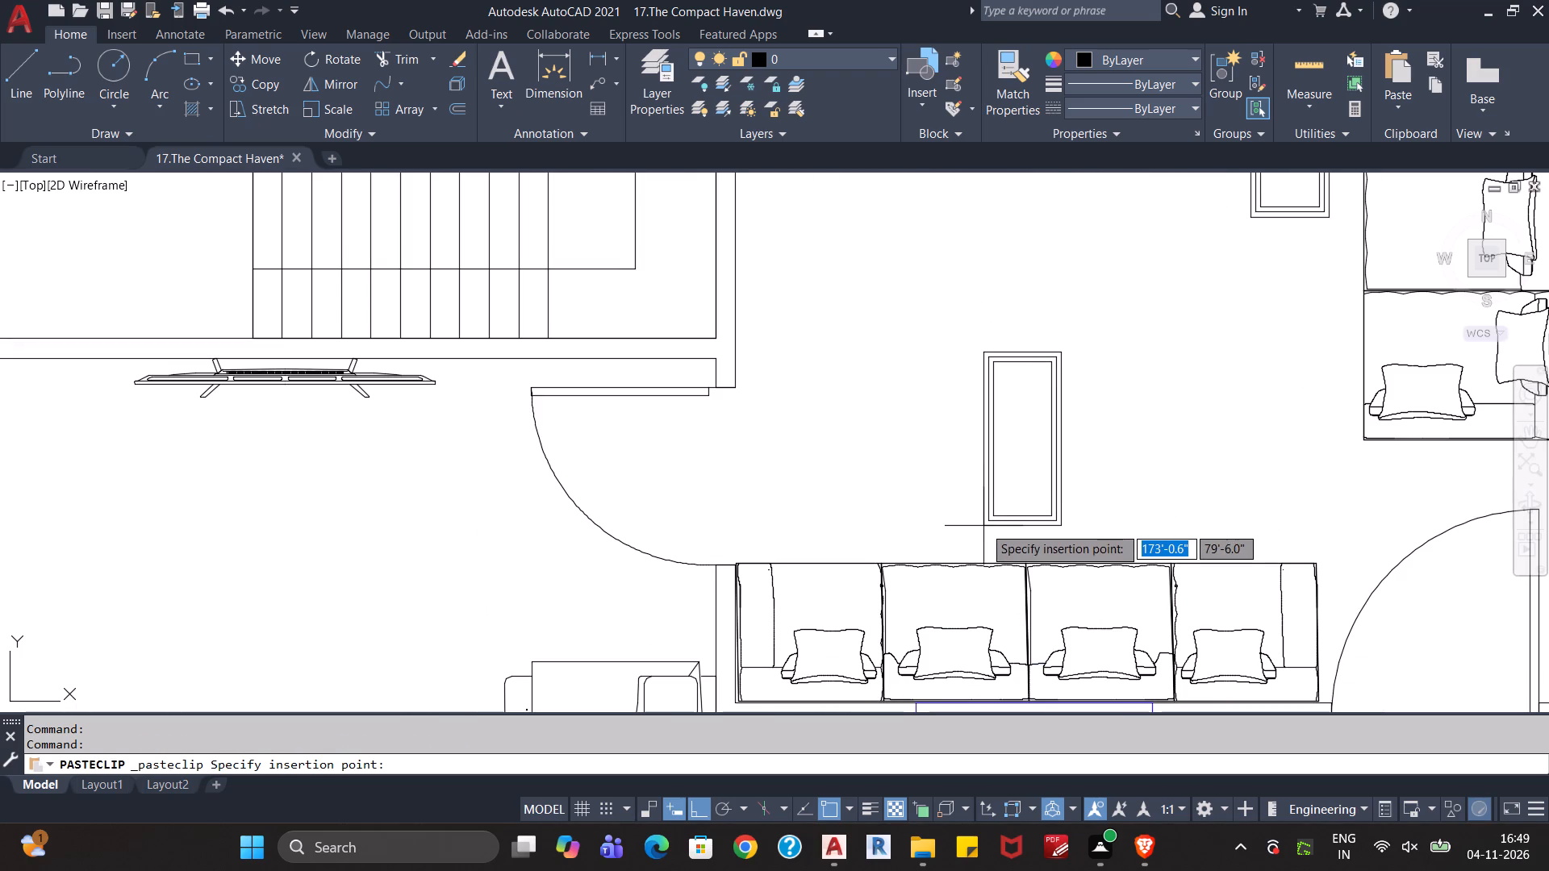
{"action": "left_click", "coordinate": [983, 526]}
Rotate the copied coffee table a quarter turn so its long side runs parallel to the horizontal four-seat sofa.
{"action": "left_click", "coordinate": [1104, 331]}
{"action": "left_click", "coordinate": [961, 463]}
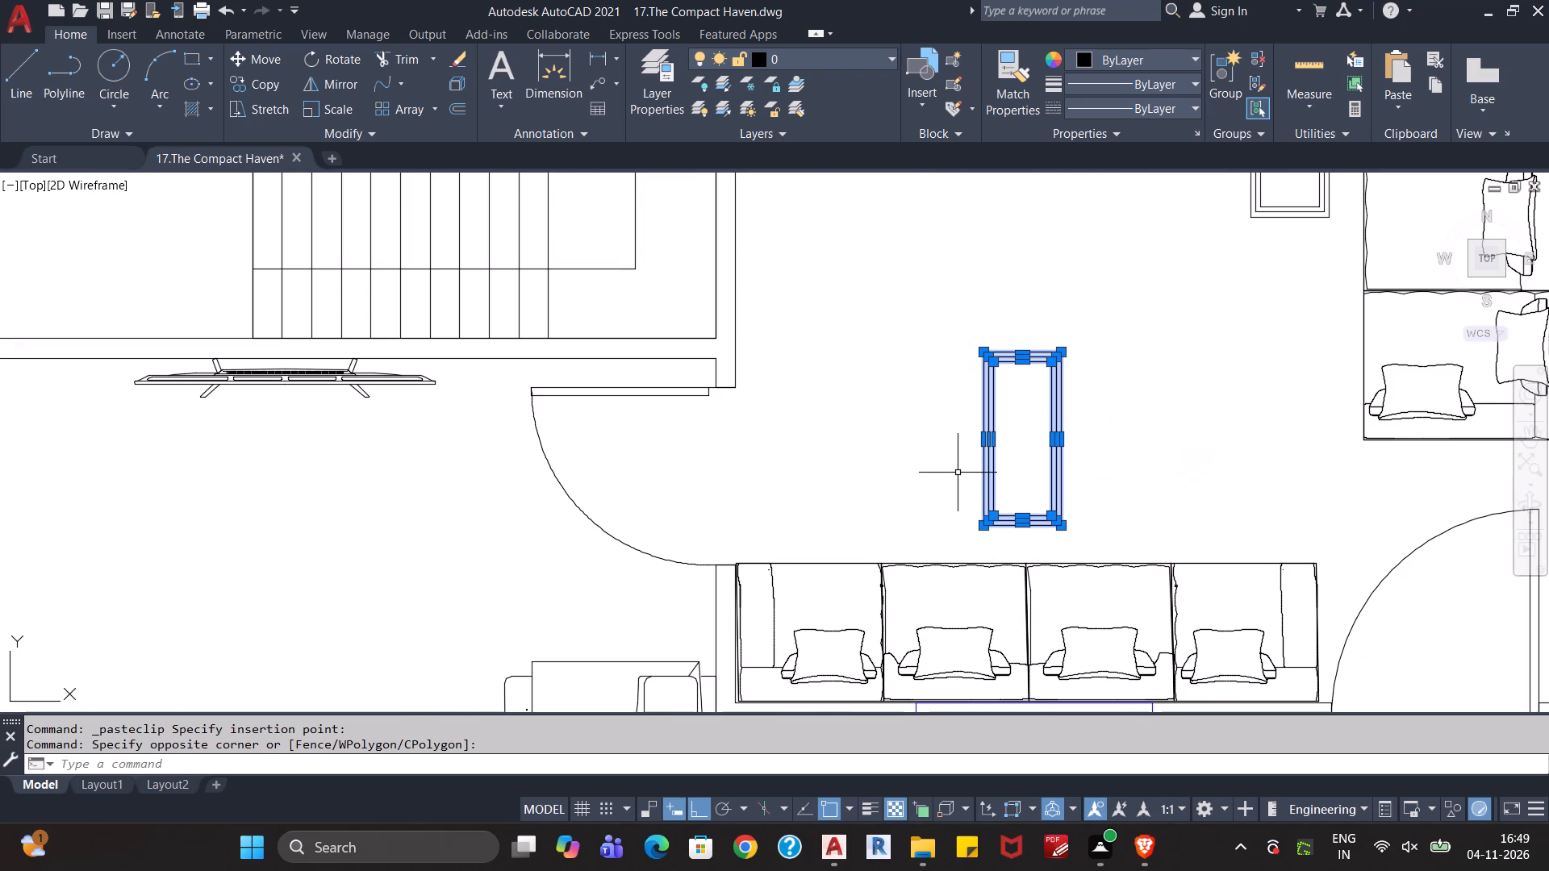
{"action": "type", "text": "ro"}
{"action": "key", "text": "Return"}
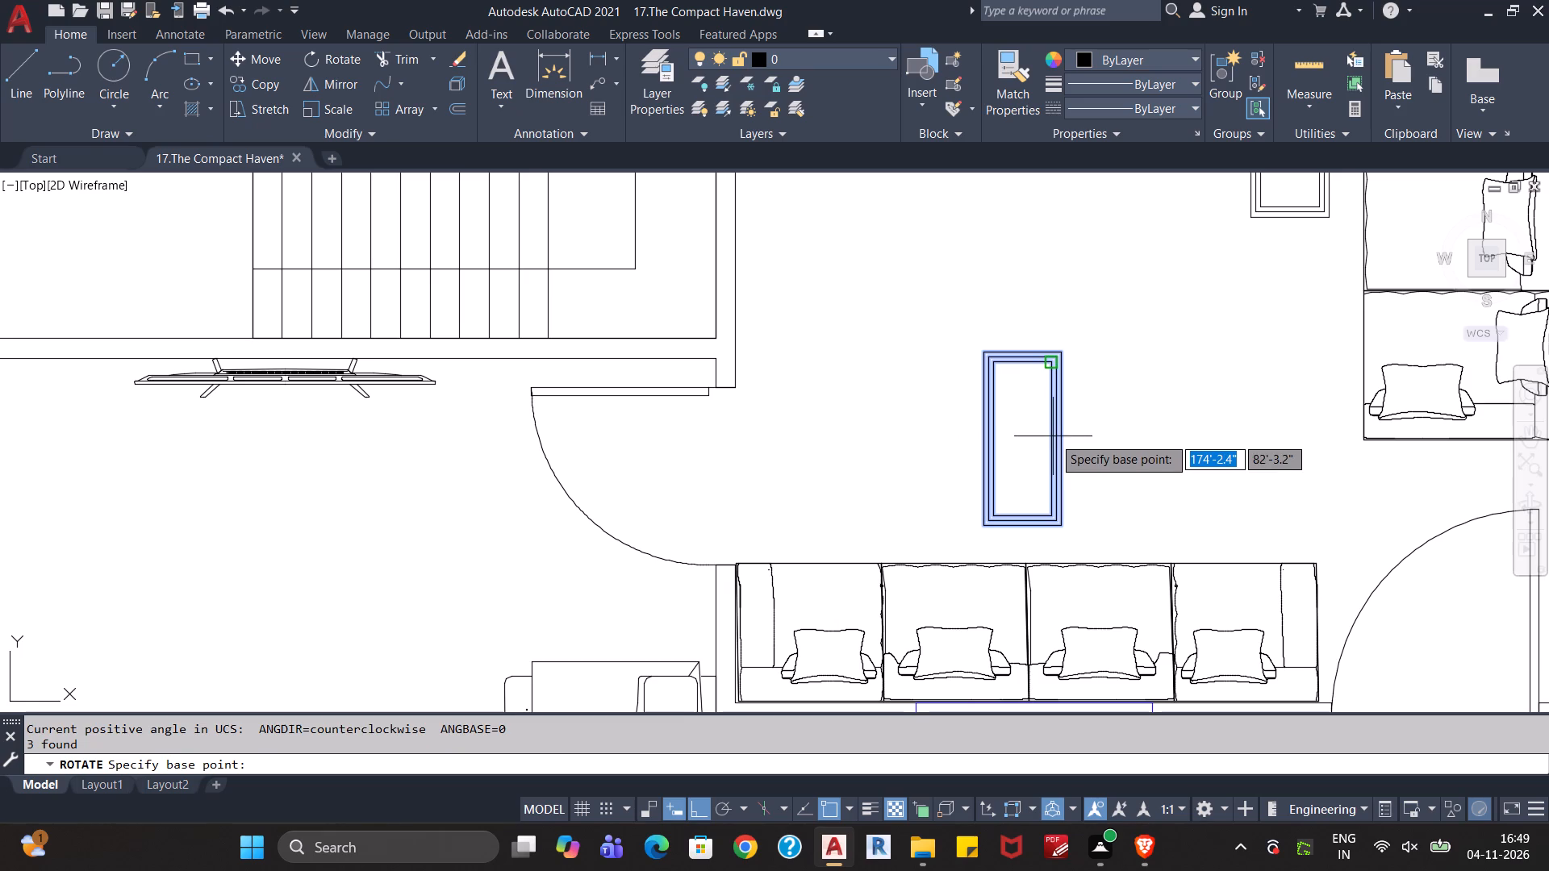
{"action": "left_click", "coordinate": [1053, 436]}
{"action": "left_click", "coordinate": [1086, 468]}
Cut the rotated coffee table and paste it just above the middle of the office's horizontal four-seat sofa.
{"action": "left_click", "coordinate": [1086, 265]}
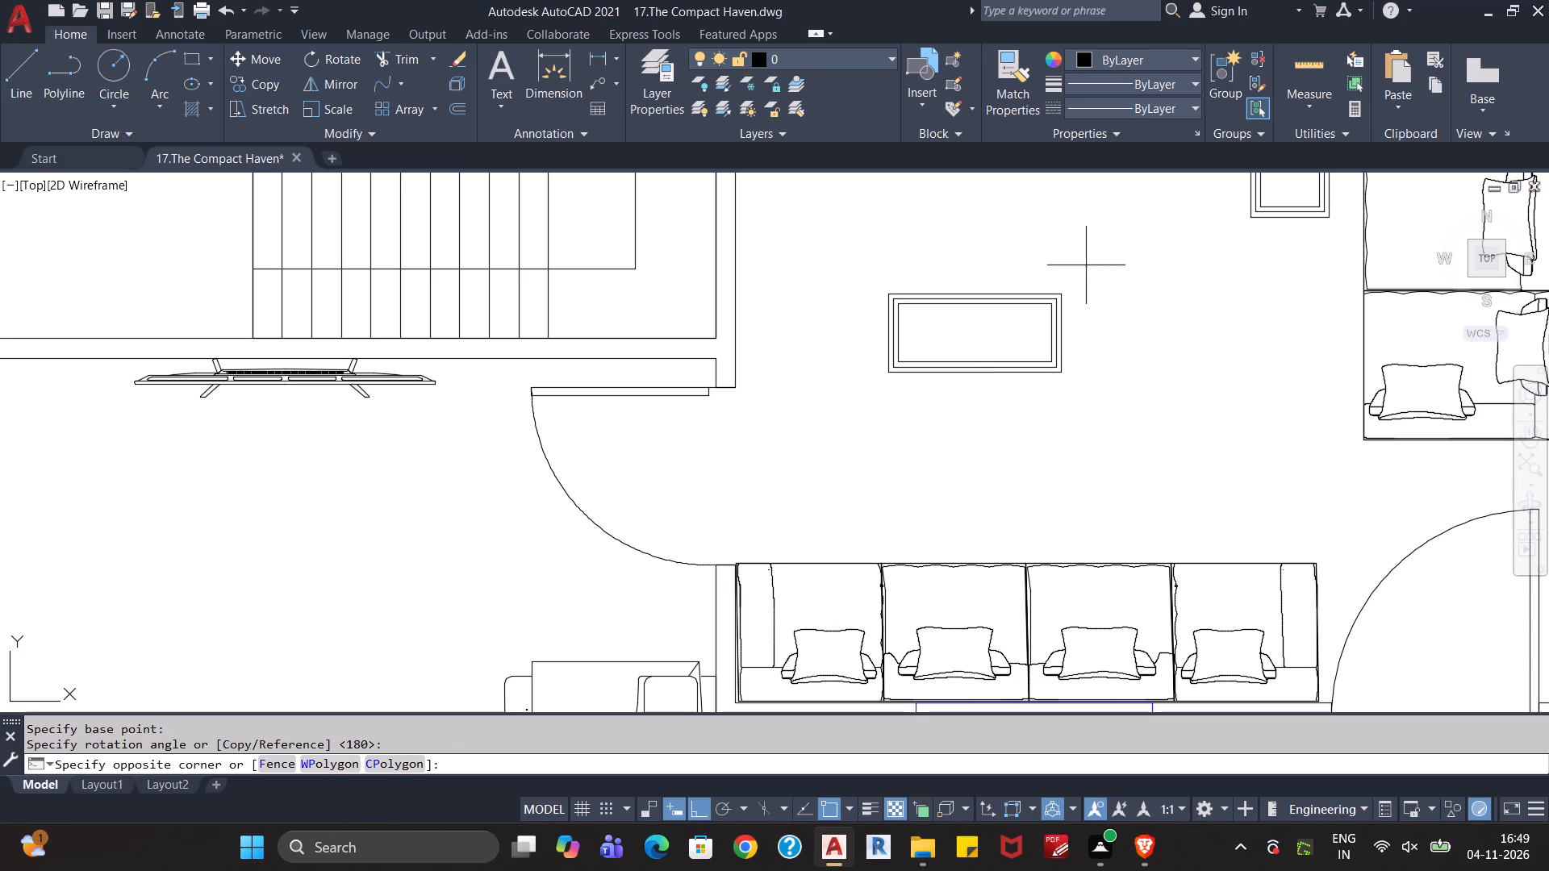
{"action": "left_click", "coordinate": [863, 446]}
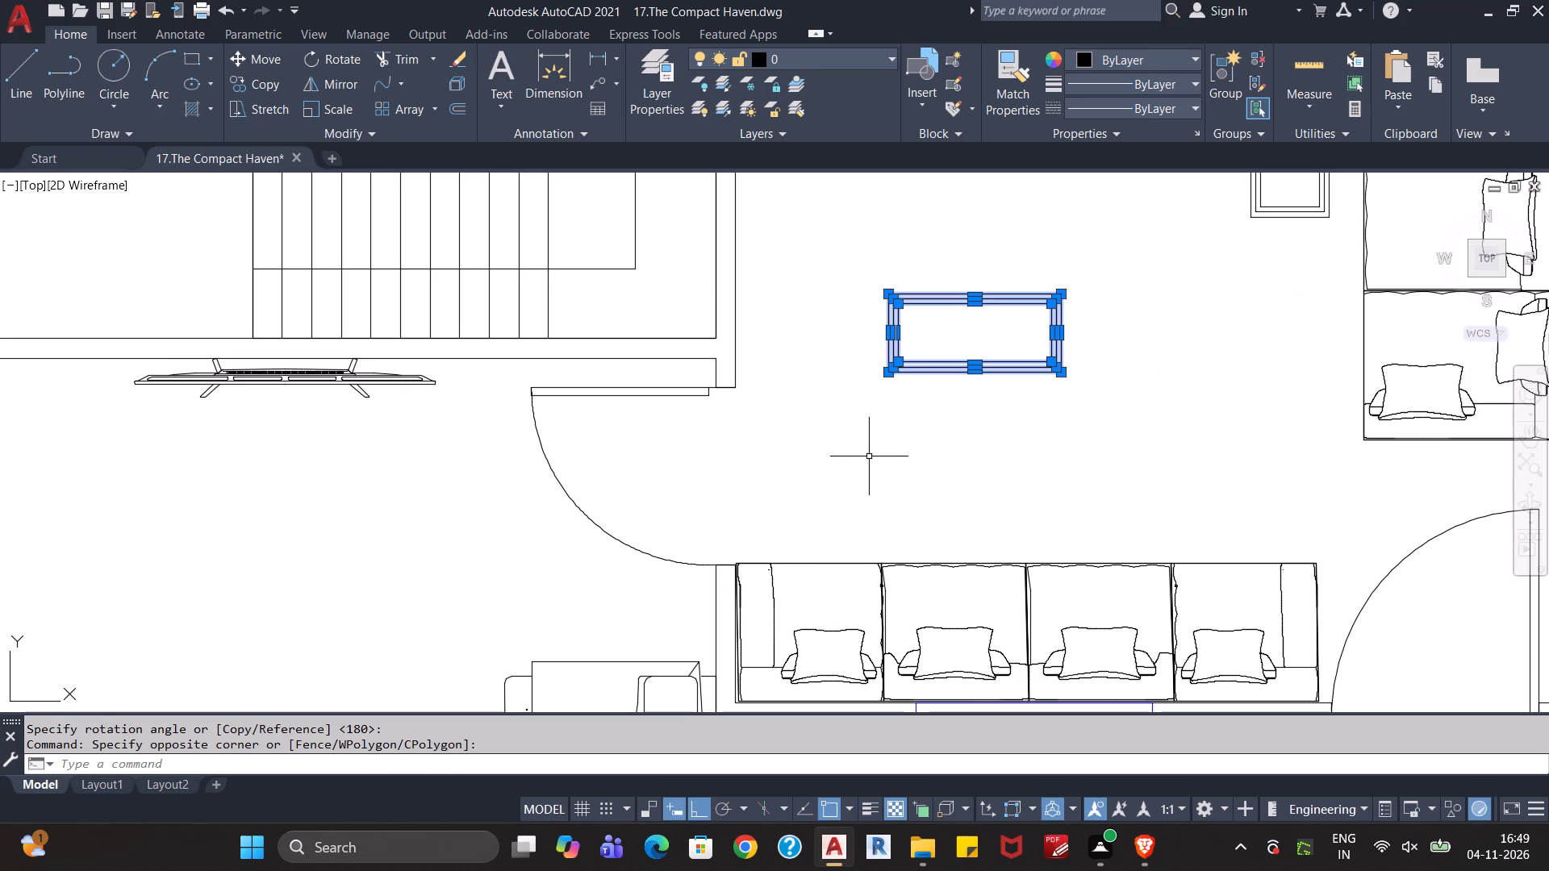
{"action": "key", "text": "ctrl+x"}
{"action": "key", "text": "ctrl+v"}
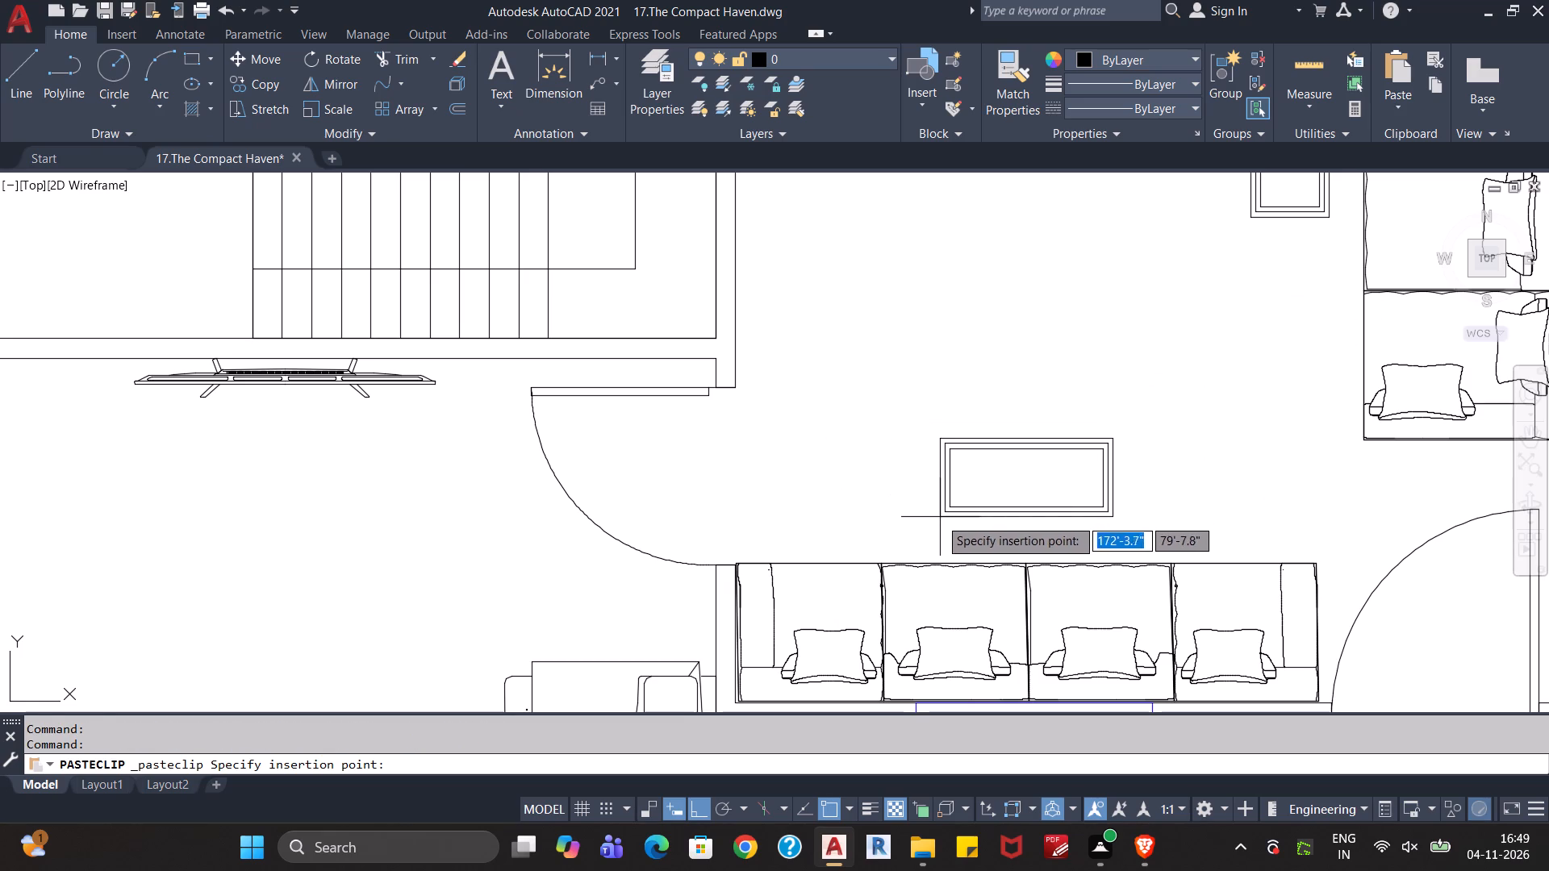
{"action": "left_click", "coordinate": [938, 519]}
{"action": "scroll", "coordinate": [1057, 528], "scroll_direction": "down", "scroll_amount": 2}
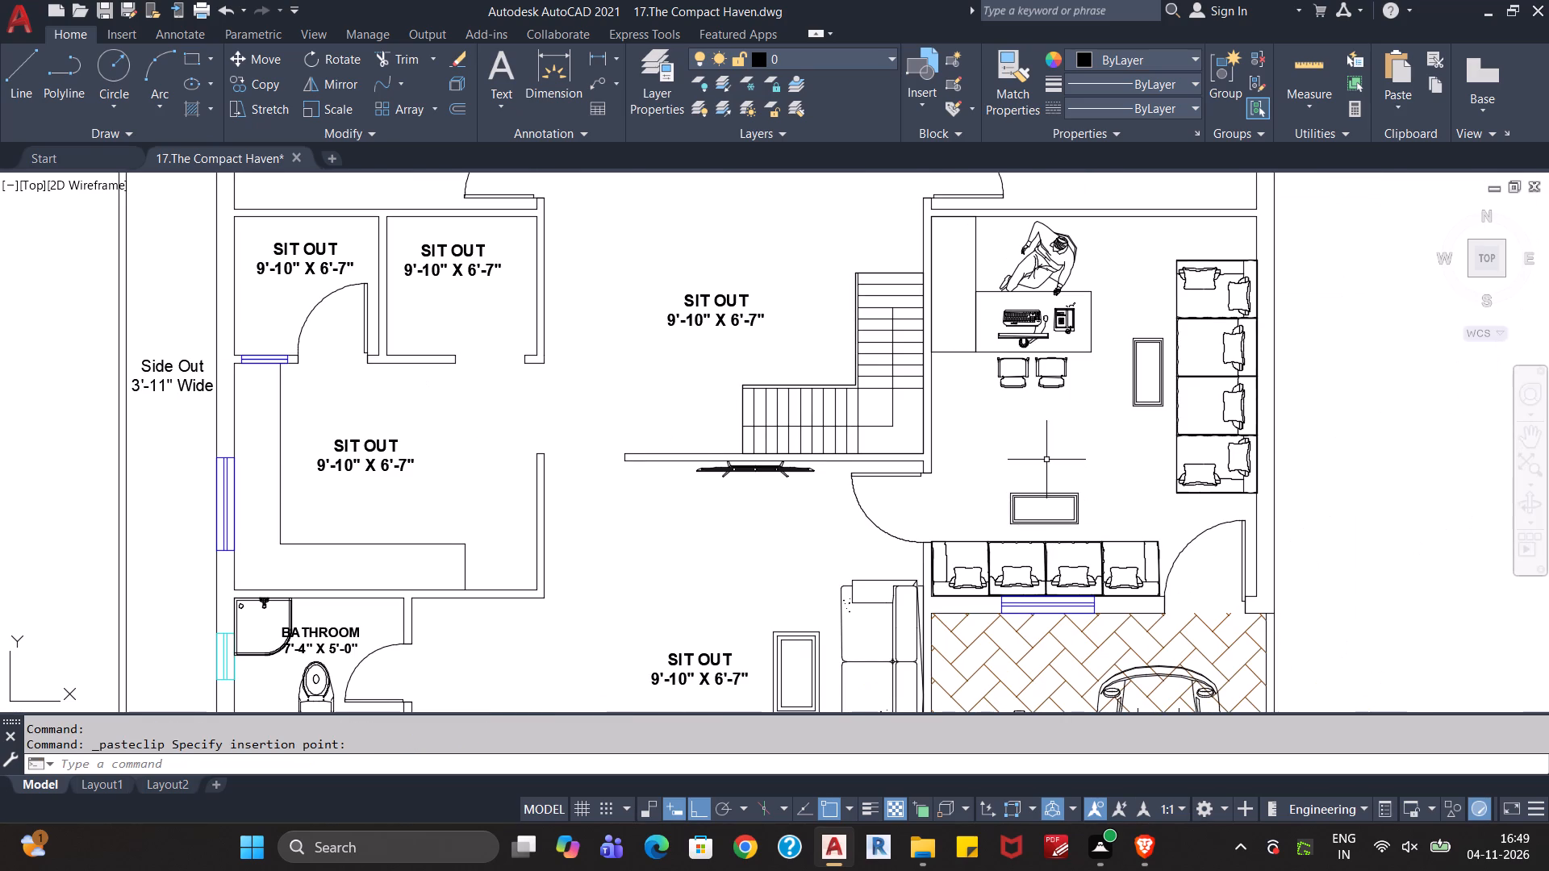
{"action": "middle_click_drag", "start_coordinate": [1046, 460], "coordinate": [1003, 455]}
{"action": "key", "text": "Escape"}
{"action": "key", "text": "Escape"}
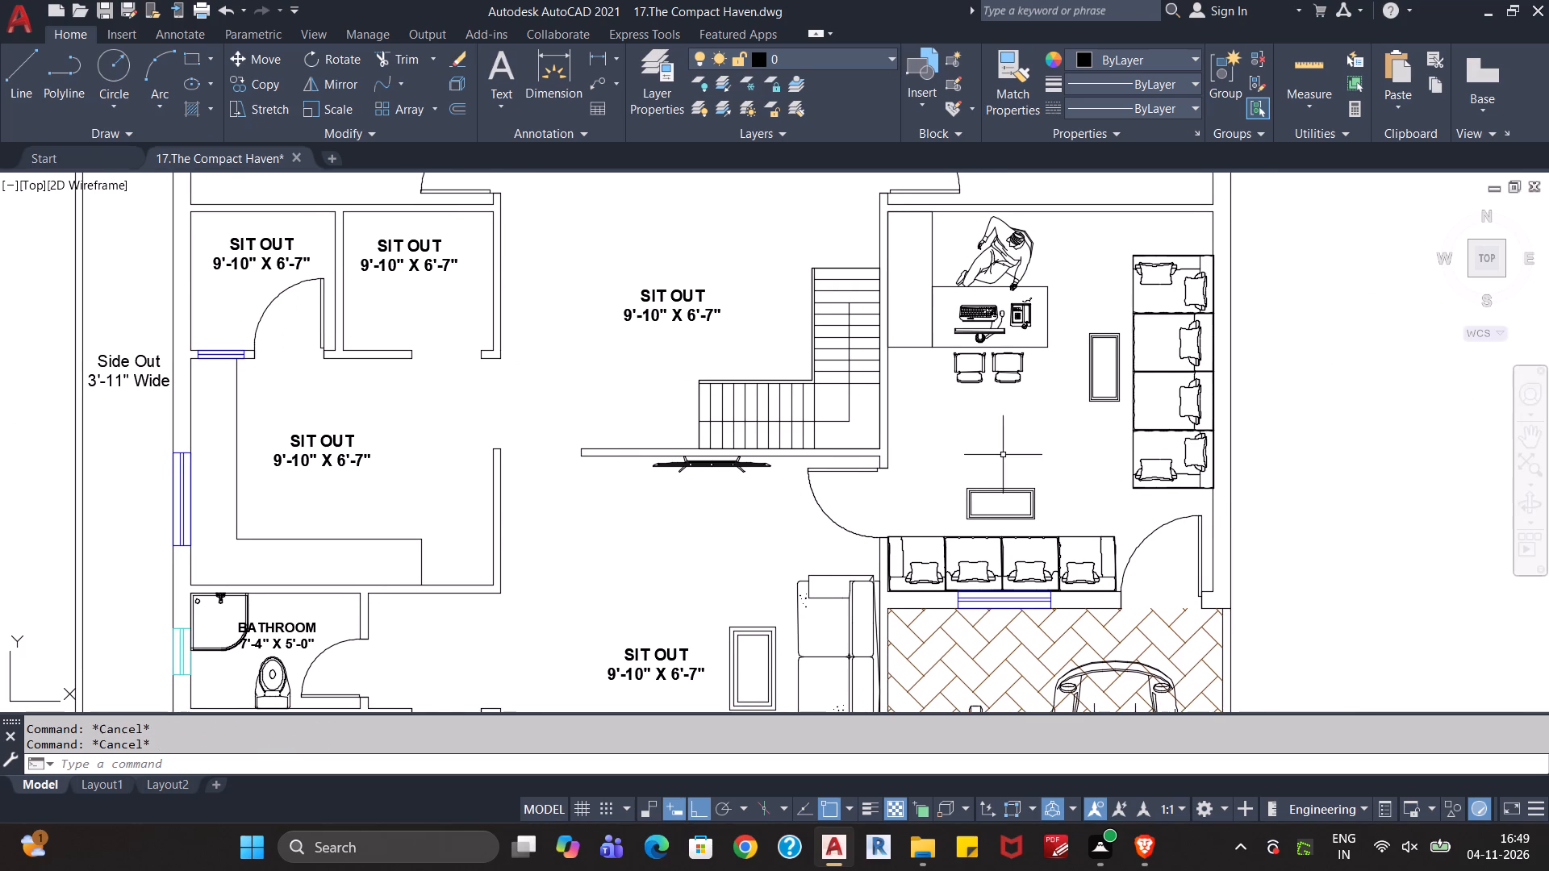
Save the floor plan drawing with the second office coffee table in place.
{"action": "scroll", "coordinate": [1003, 455], "scroll_direction": "down", "scroll_amount": 2}
{"action": "middle_click_drag", "start_coordinate": [1003, 455], "coordinate": [994, 442]}
{"action": "key", "text": "ctrl+s"}
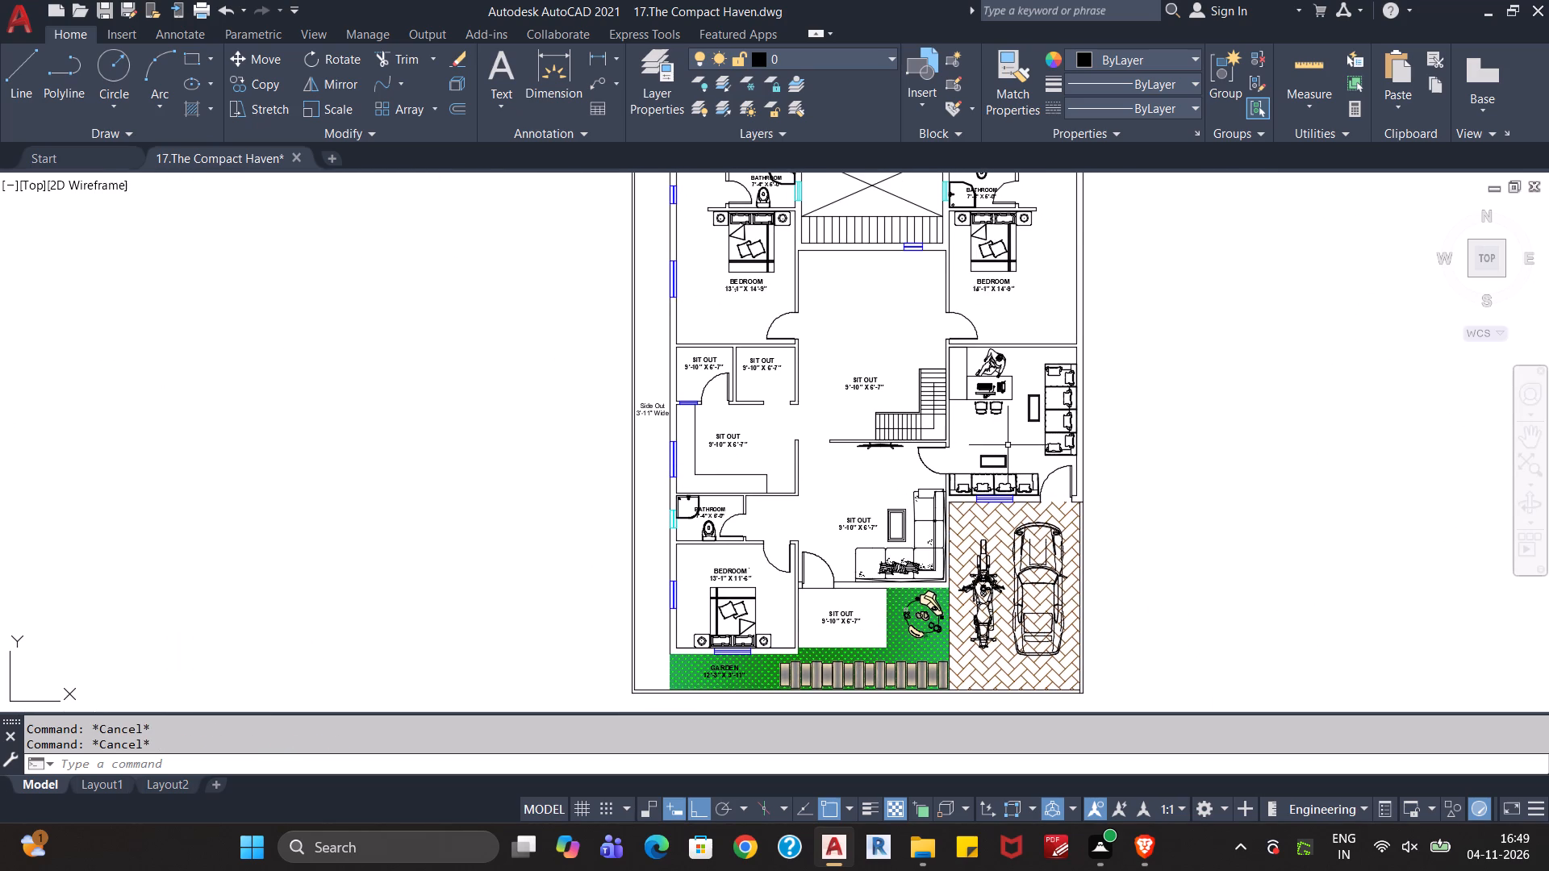
Delete the stray door symbol lying outside the plan, beyond its upper-right corner.
{"action": "scroll", "coordinate": [1008, 449], "scroll_direction": "down", "scroll_amount": 1}
{"action": "middle_click_drag", "start_coordinate": [1167, 453], "coordinate": [1106, 410]}
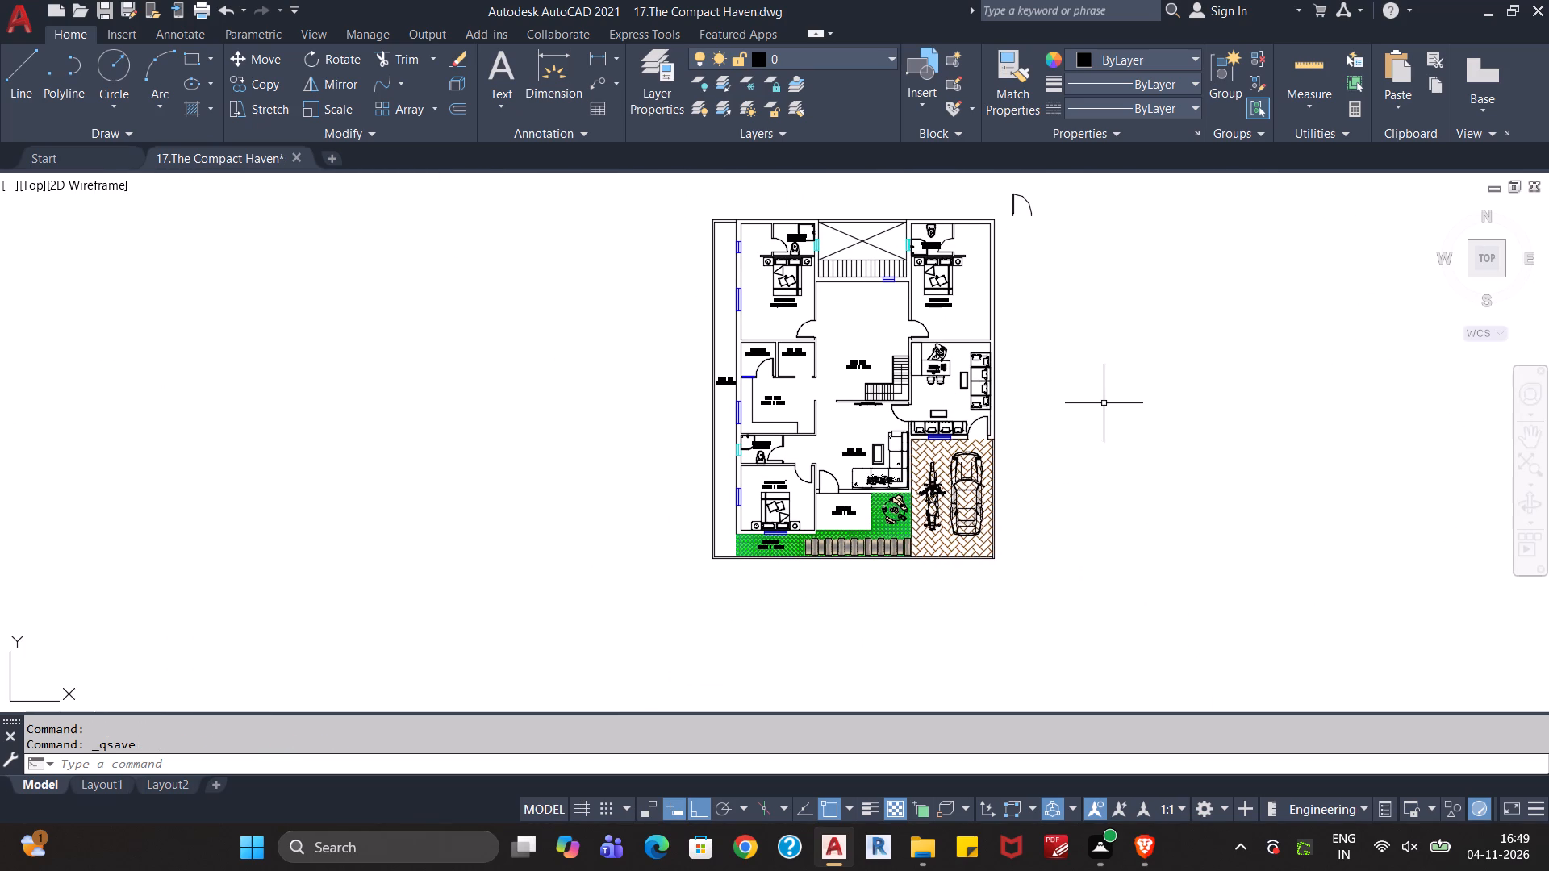
{"action": "middle_click_drag", "start_coordinate": [1089, 308], "coordinate": [1064, 414]}
{"action": "left_click_drag", "start_coordinate": [1031, 282], "coordinate": [1022, 295]}
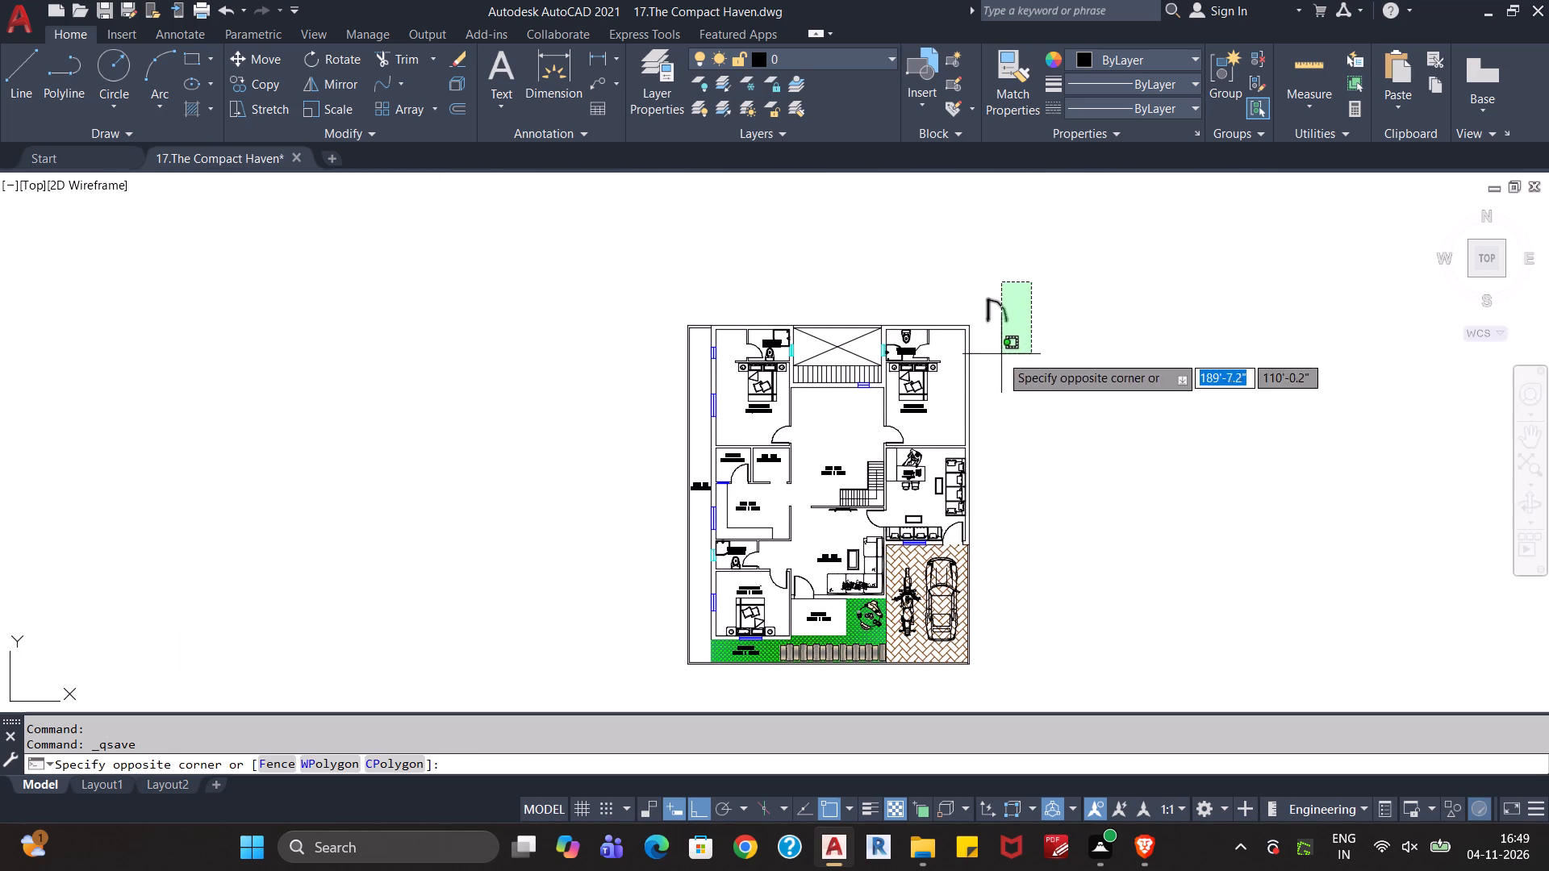
{"action": "left_click", "coordinate": [1000, 356]}
{"action": "key", "text": "Delete"}
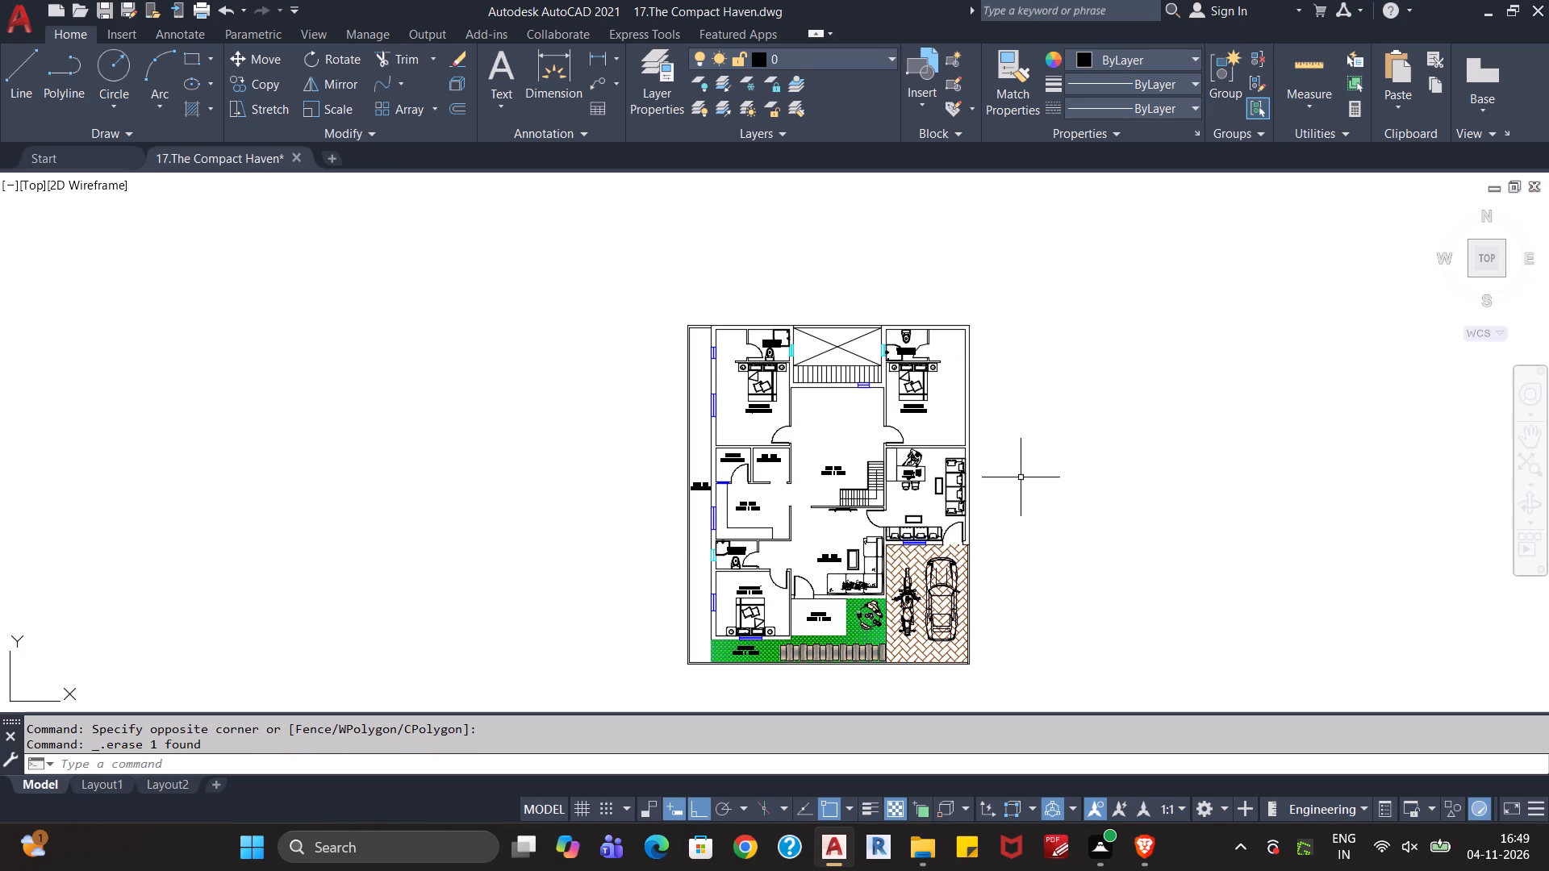
Examine the floor plan from the upper bedrooms and bathrooms down to the garden and parking for remaining work.
{"action": "scroll", "coordinate": [1041, 456], "scroll_direction": "up", "scroll_amount": 2}
{"action": "middle_click_drag", "start_coordinate": [1002, 436], "coordinate": [1133, 401]}
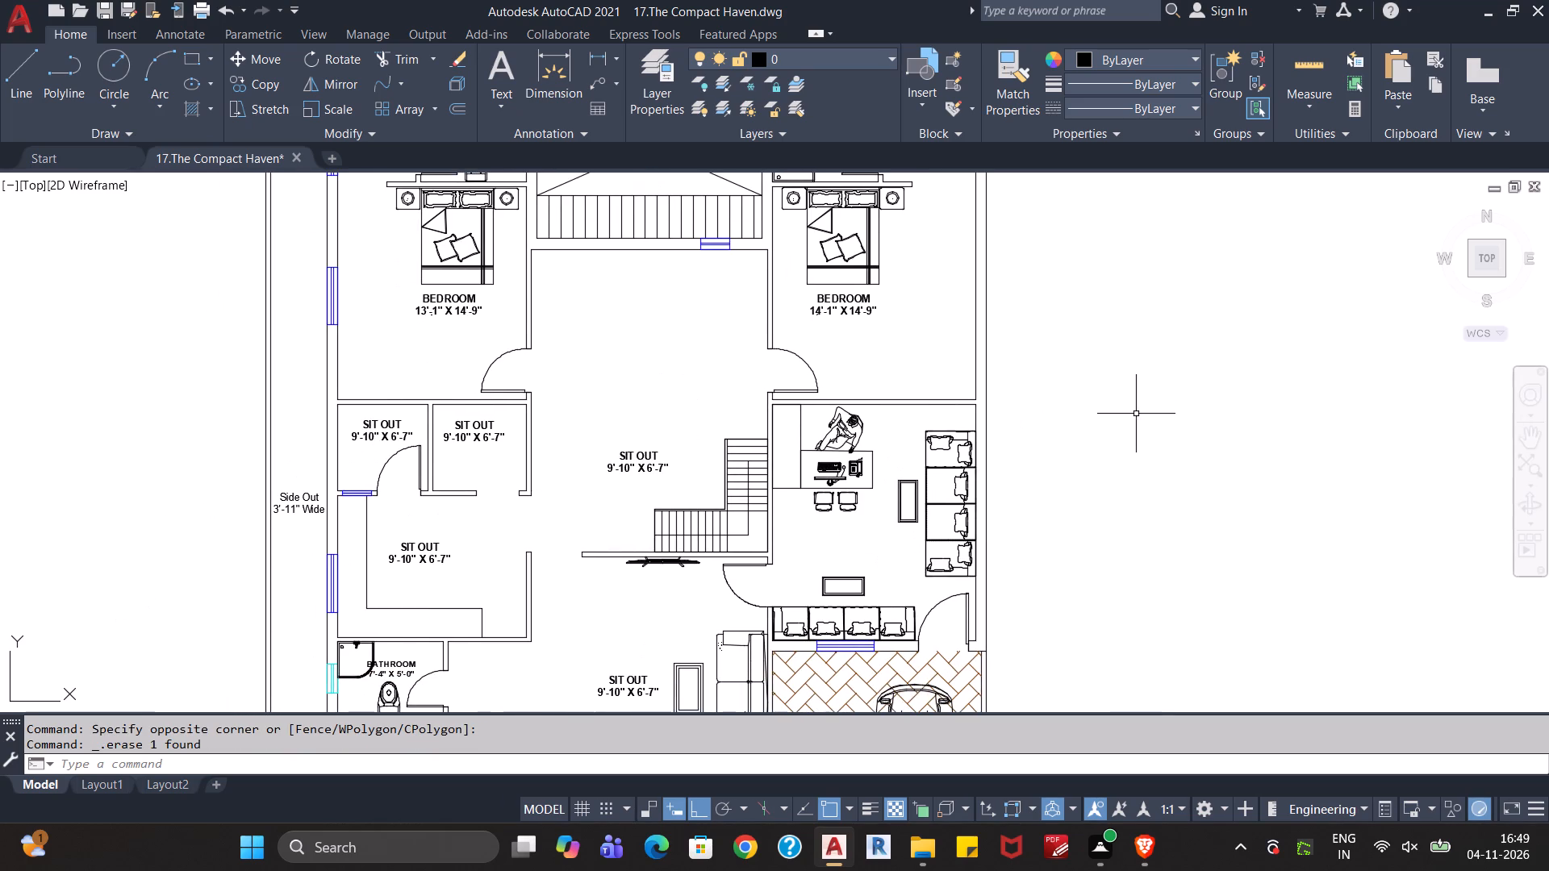
{"action": "middle_click_drag", "start_coordinate": [1075, 392], "coordinate": [1125, 492]}
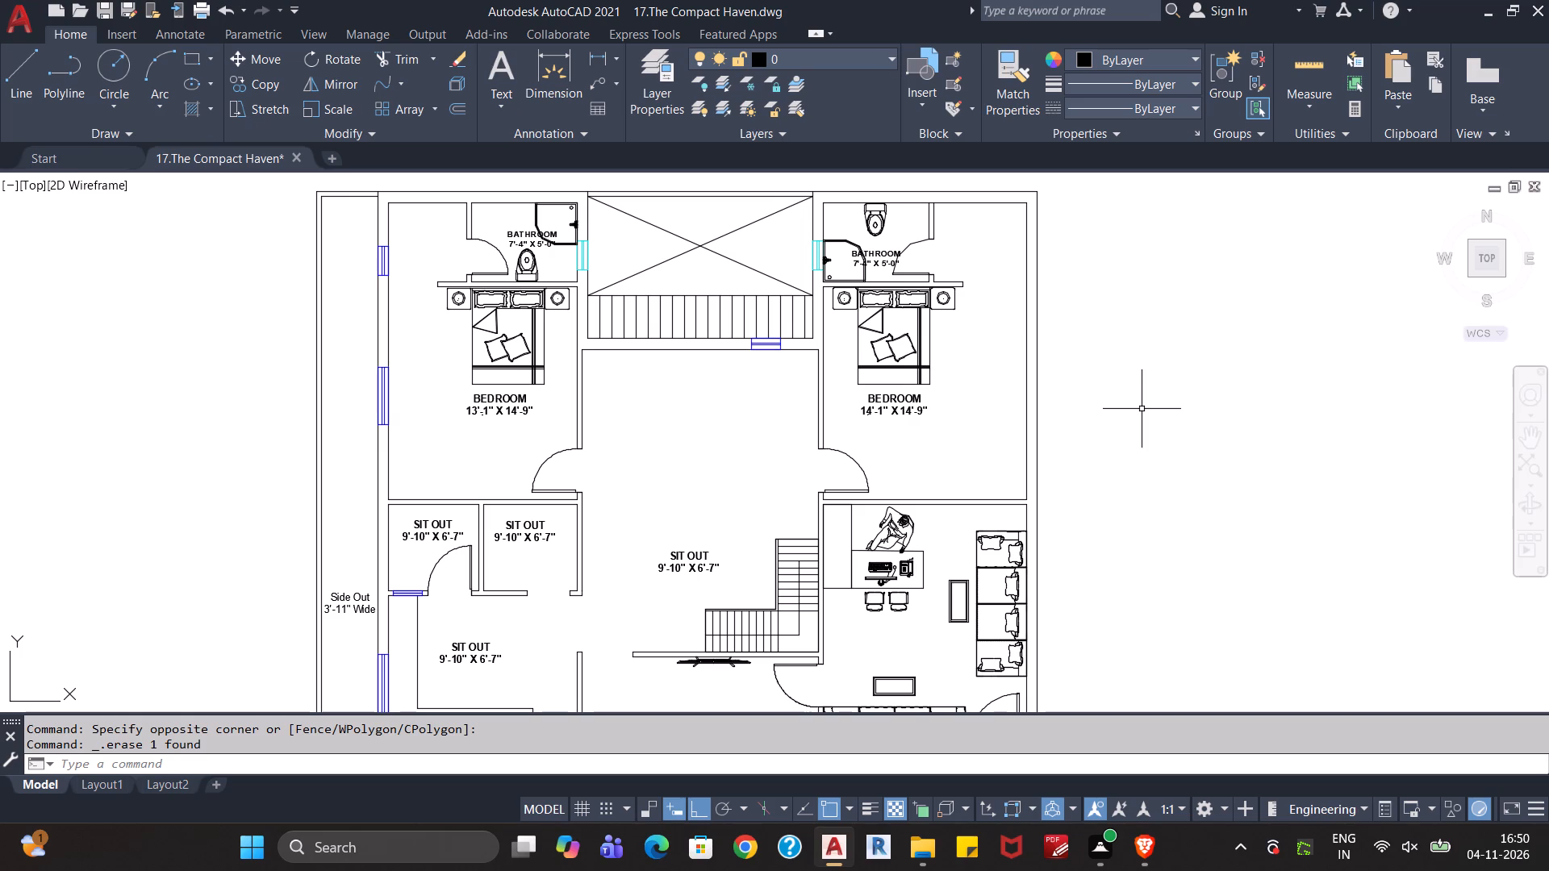
{"action": "middle_click_drag", "start_coordinate": [1141, 411], "coordinate": [1190, 398]}
{"action": "middle_click_drag", "start_coordinate": [1190, 398], "coordinate": [1225, 486]}
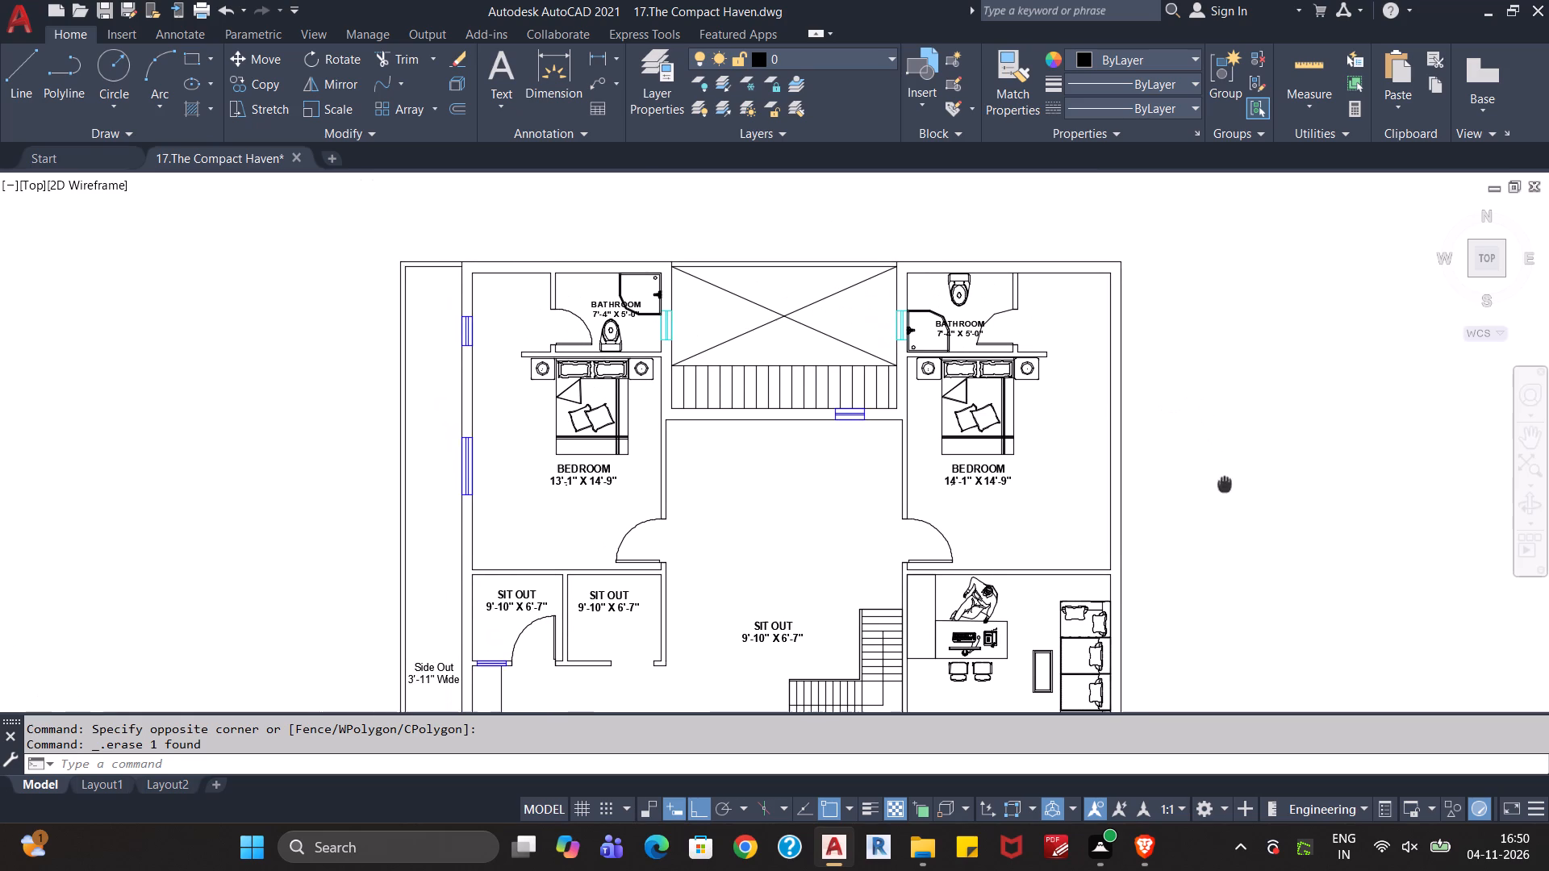
{"action": "middle_click_drag", "start_coordinate": [1225, 486], "coordinate": [1228, 496]}
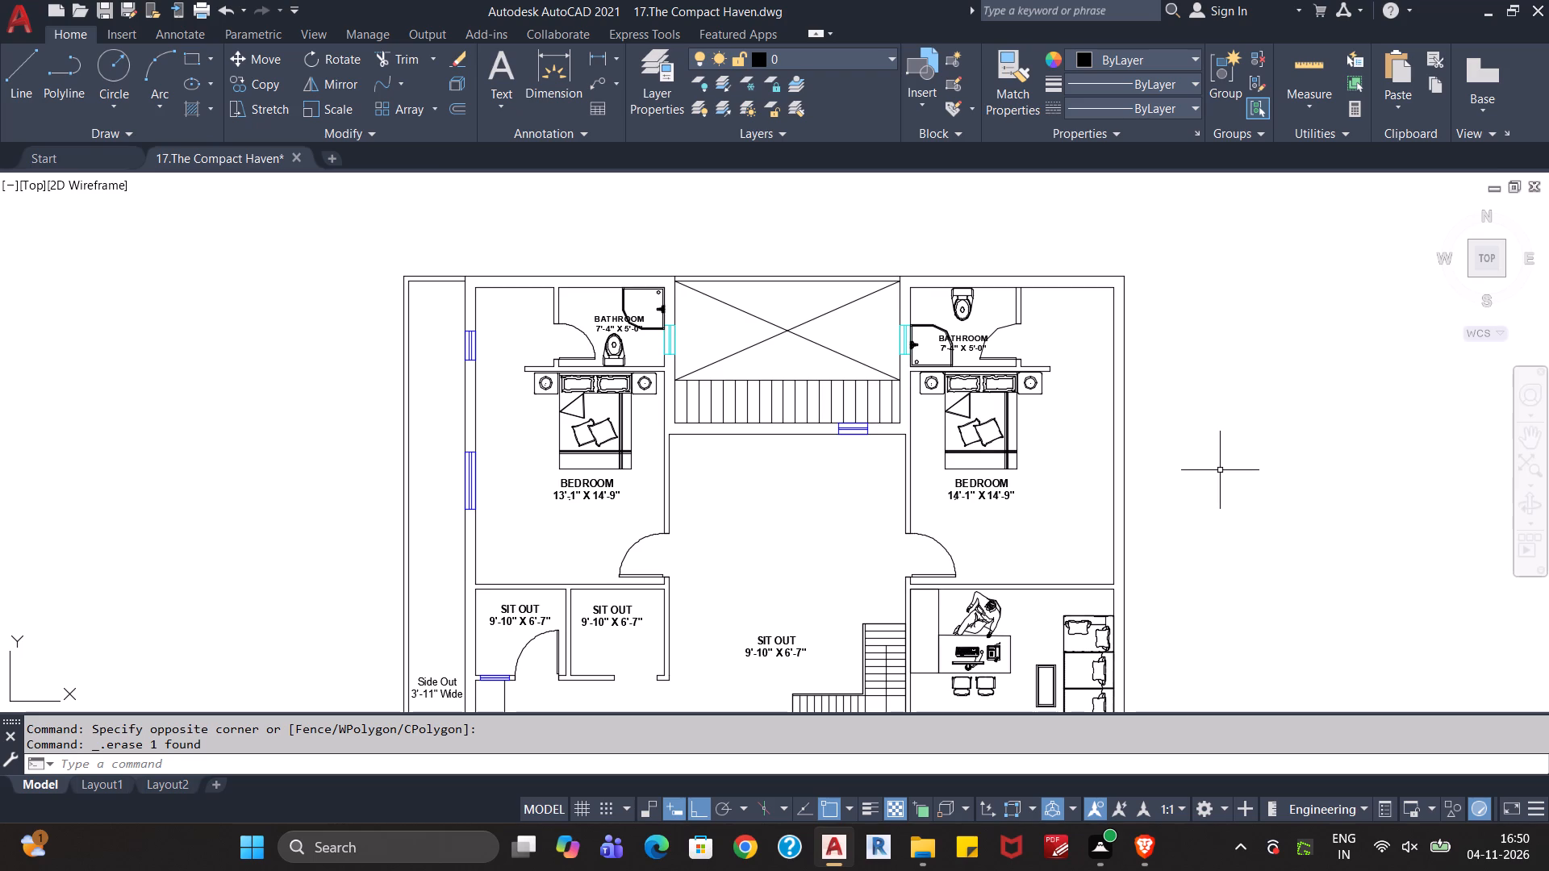
{"action": "key", "text": "Escape"}
{"action": "key", "text": "Escape"}
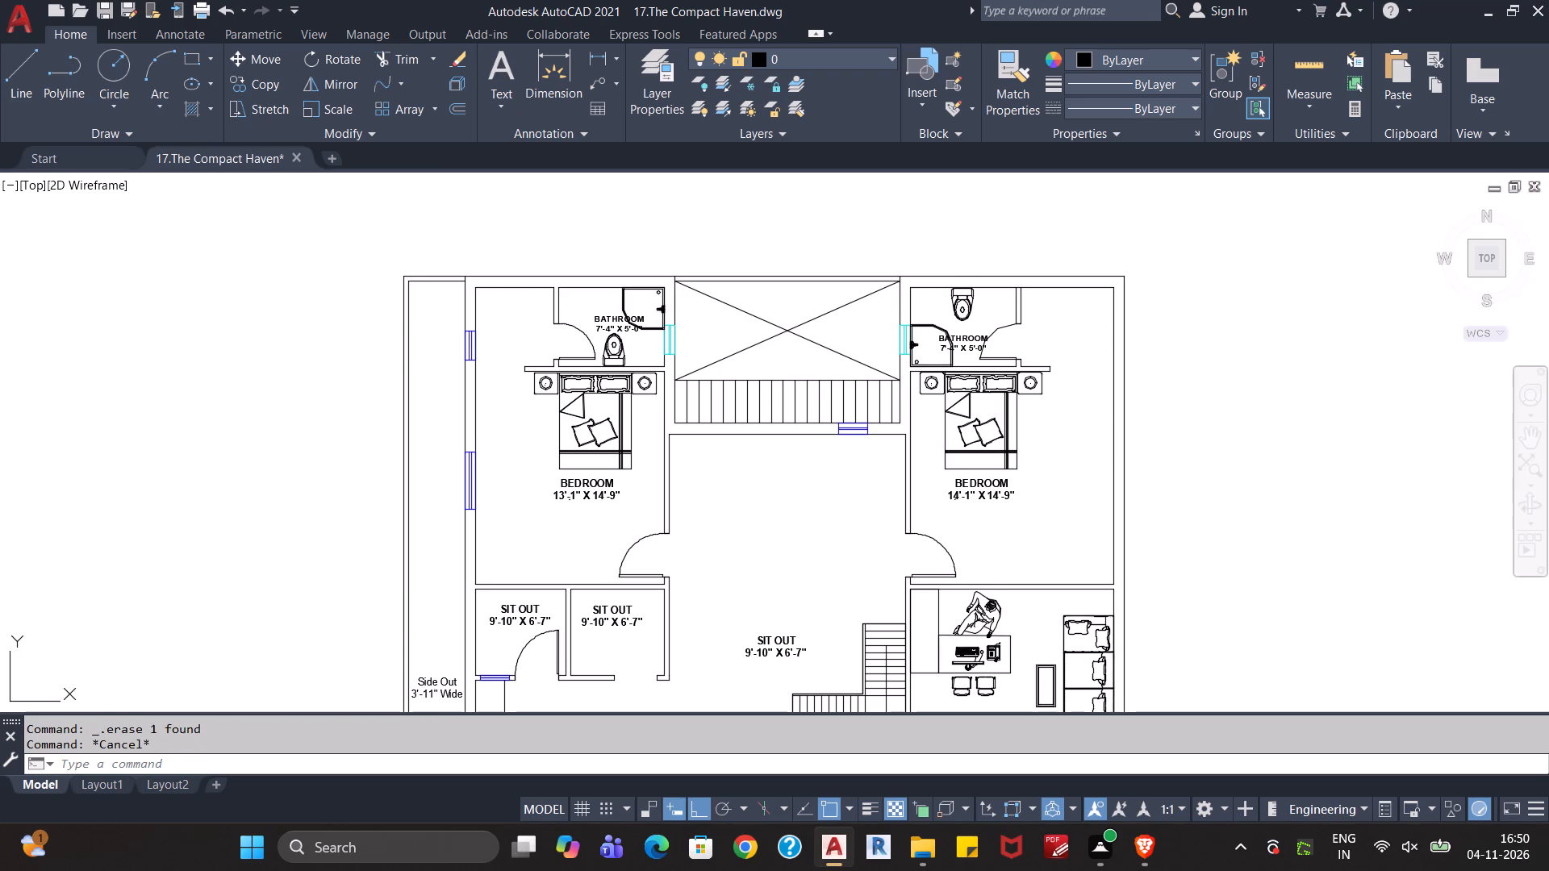
{"action": "middle_click_drag", "start_coordinate": [1219, 465], "coordinate": [1274, 396]}
{"action": "scroll", "coordinate": [1275, 394], "scroll_direction": "down", "scroll_amount": 1}
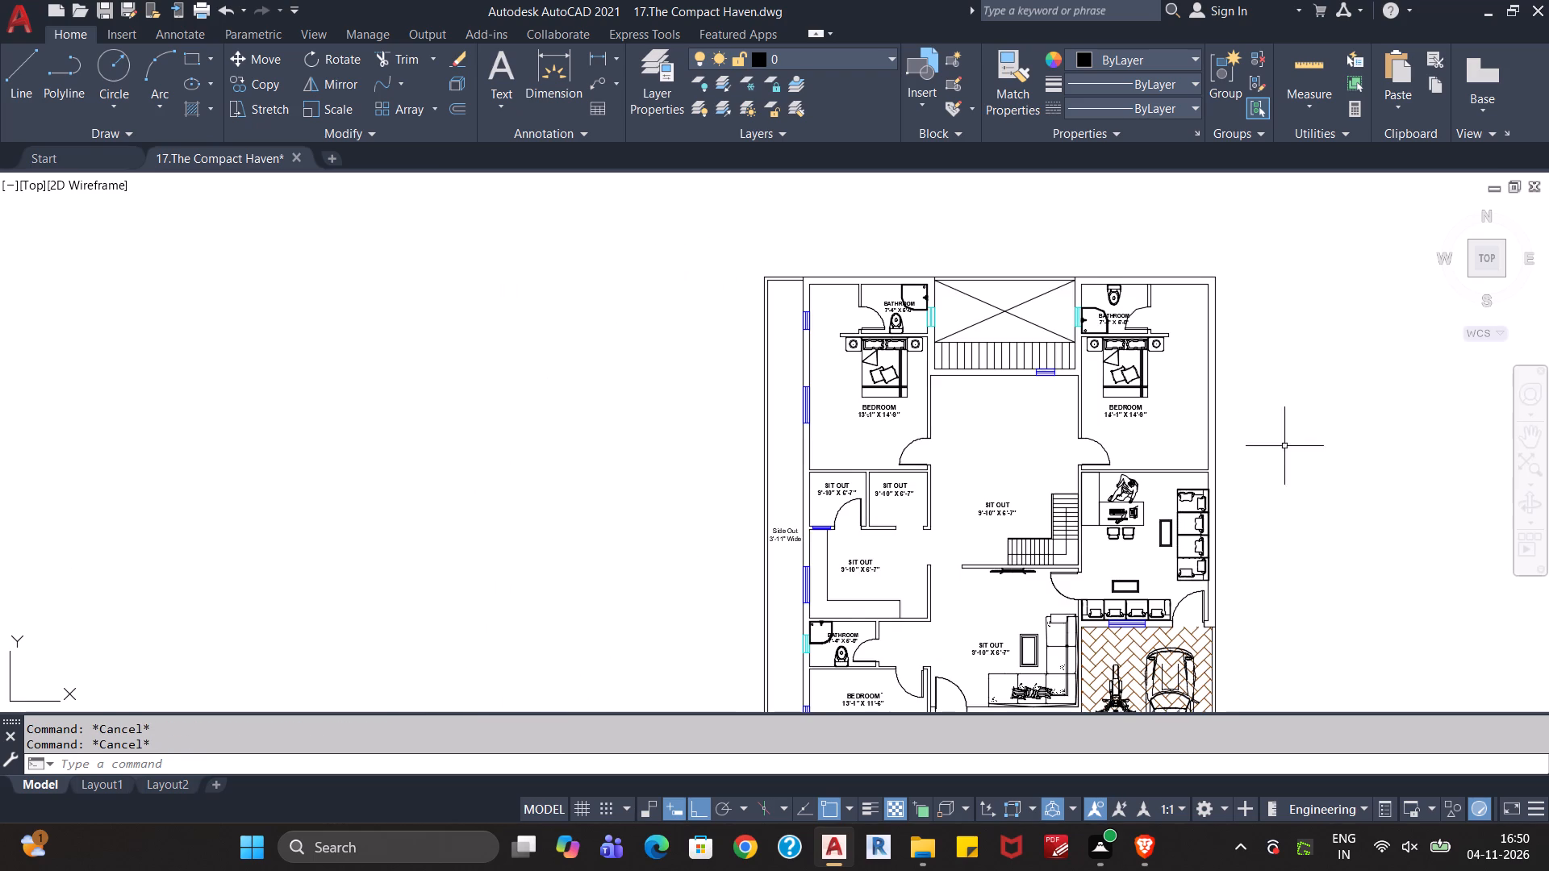
{"action": "middle_click_drag", "start_coordinate": [1292, 479], "coordinate": [1078, 343]}
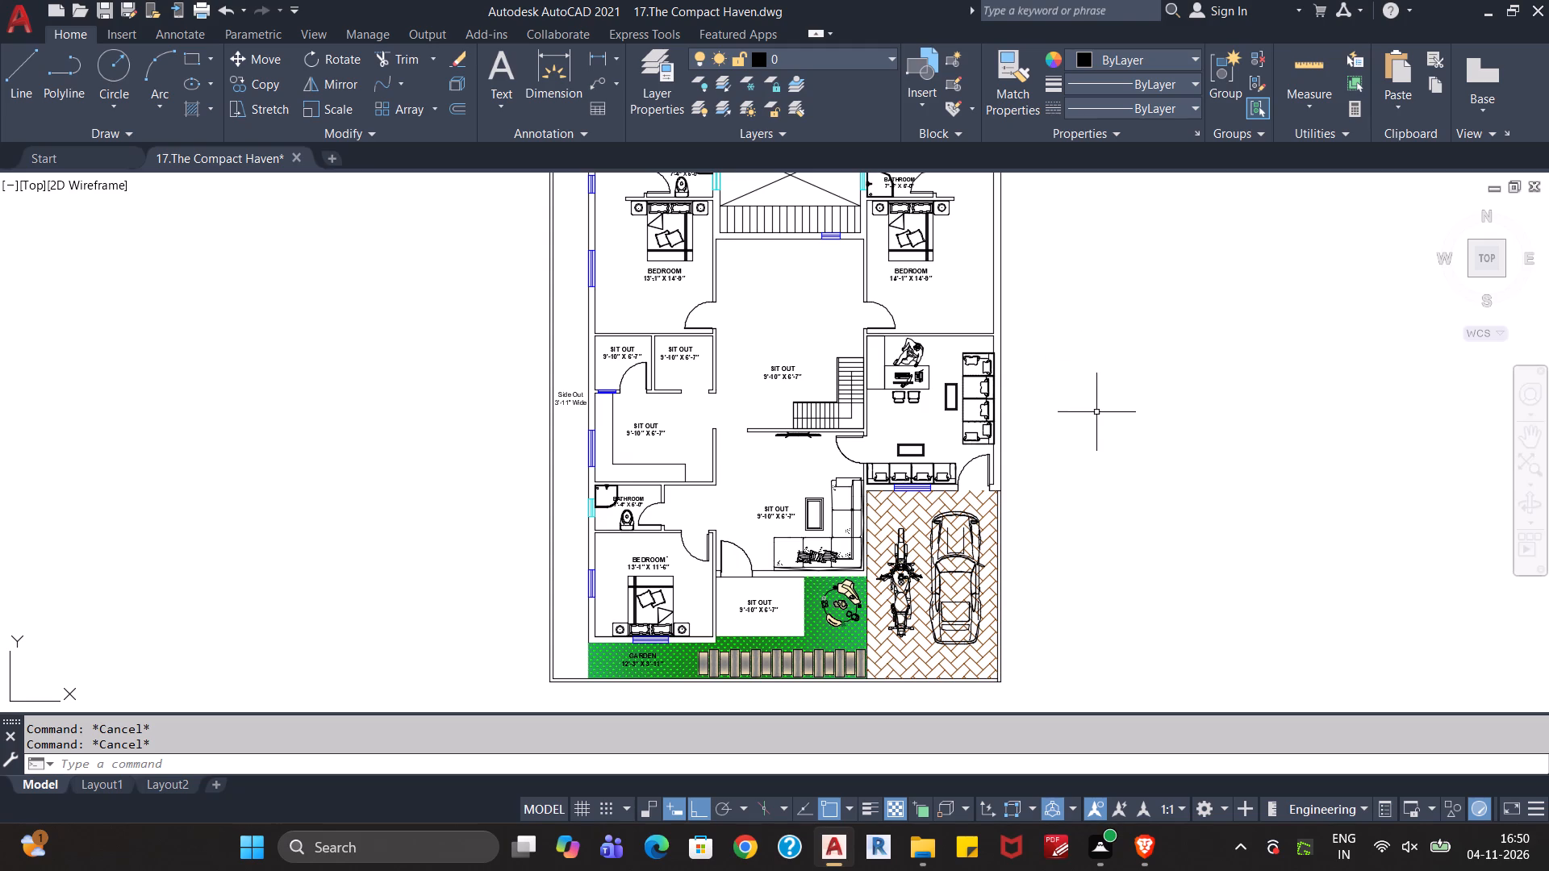
{"action": "middle_click_drag", "start_coordinate": [1109, 522], "coordinate": [1104, 406]}
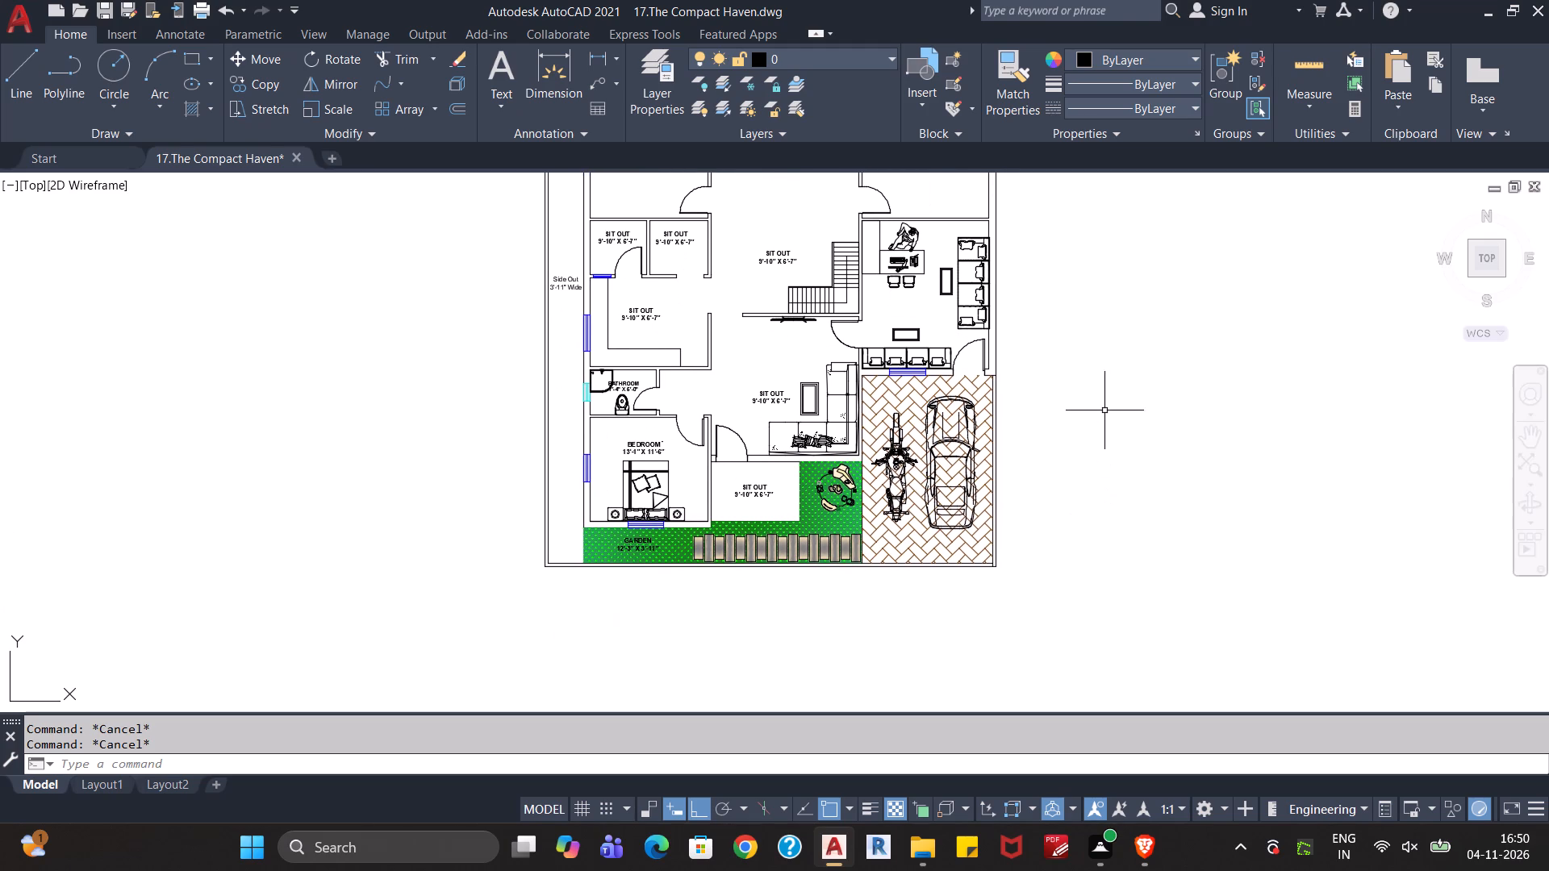
{"action": "middle_click_drag", "start_coordinate": [1105, 419], "coordinate": [1106, 550]}
Save The Compact Haven floor plan.
{"action": "key", "text": "ctrl+s"}
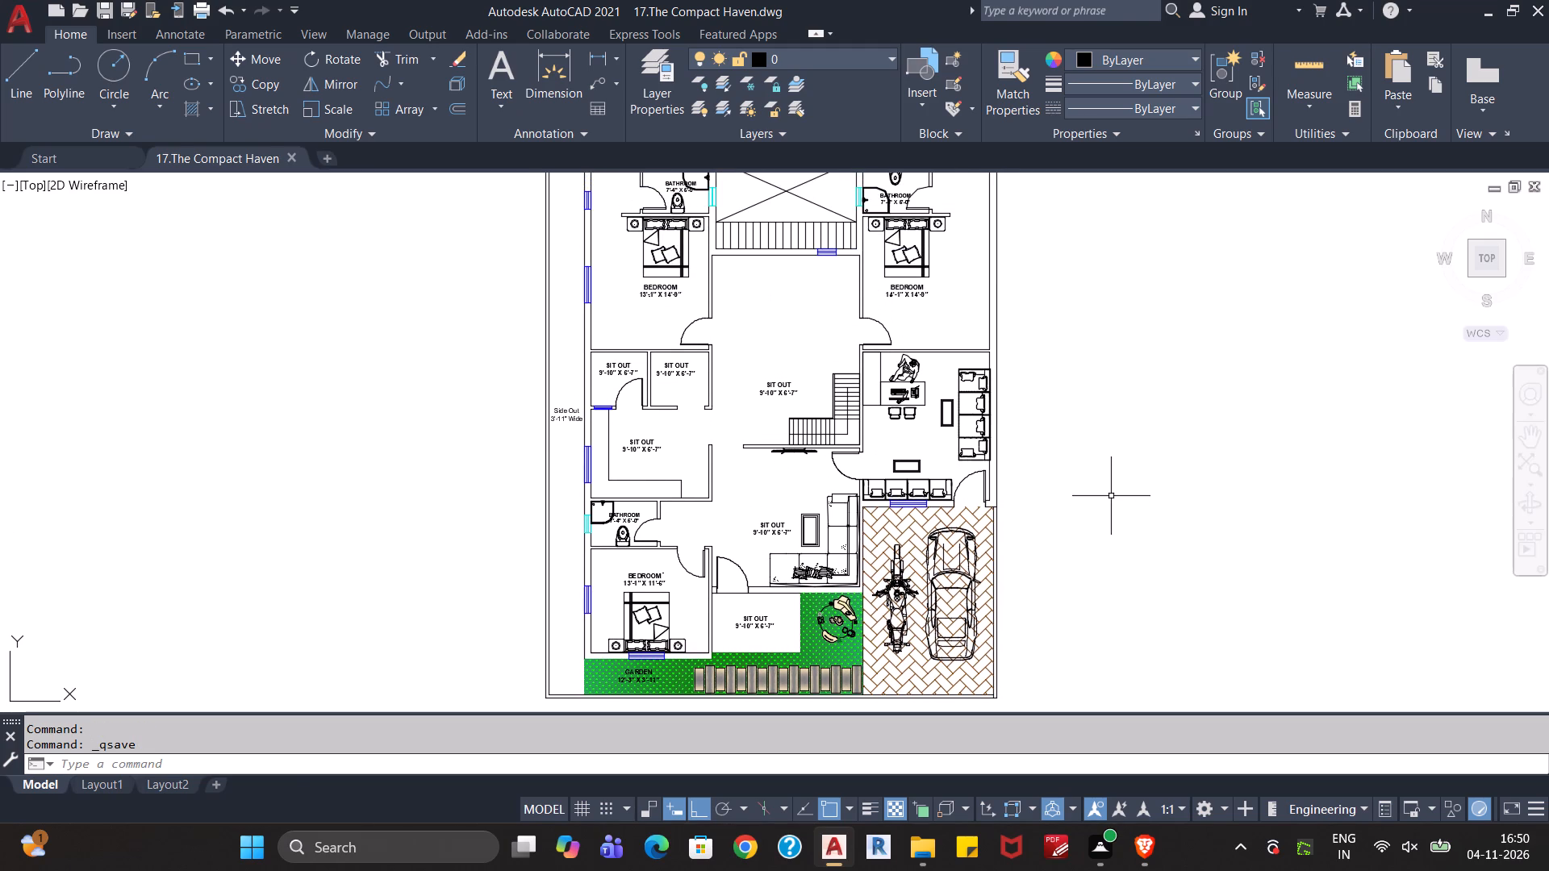
Open both drawings from the Kitchen-sink blocks folder, 04-01-cad-blocks-net-kitchen-sink and kitchen_sink_set.
{"action": "scroll", "coordinate": [1112, 490], "scroll_direction": "down", "scroll_amount": 1}
{"action": "key", "text": "ctrl+o"}
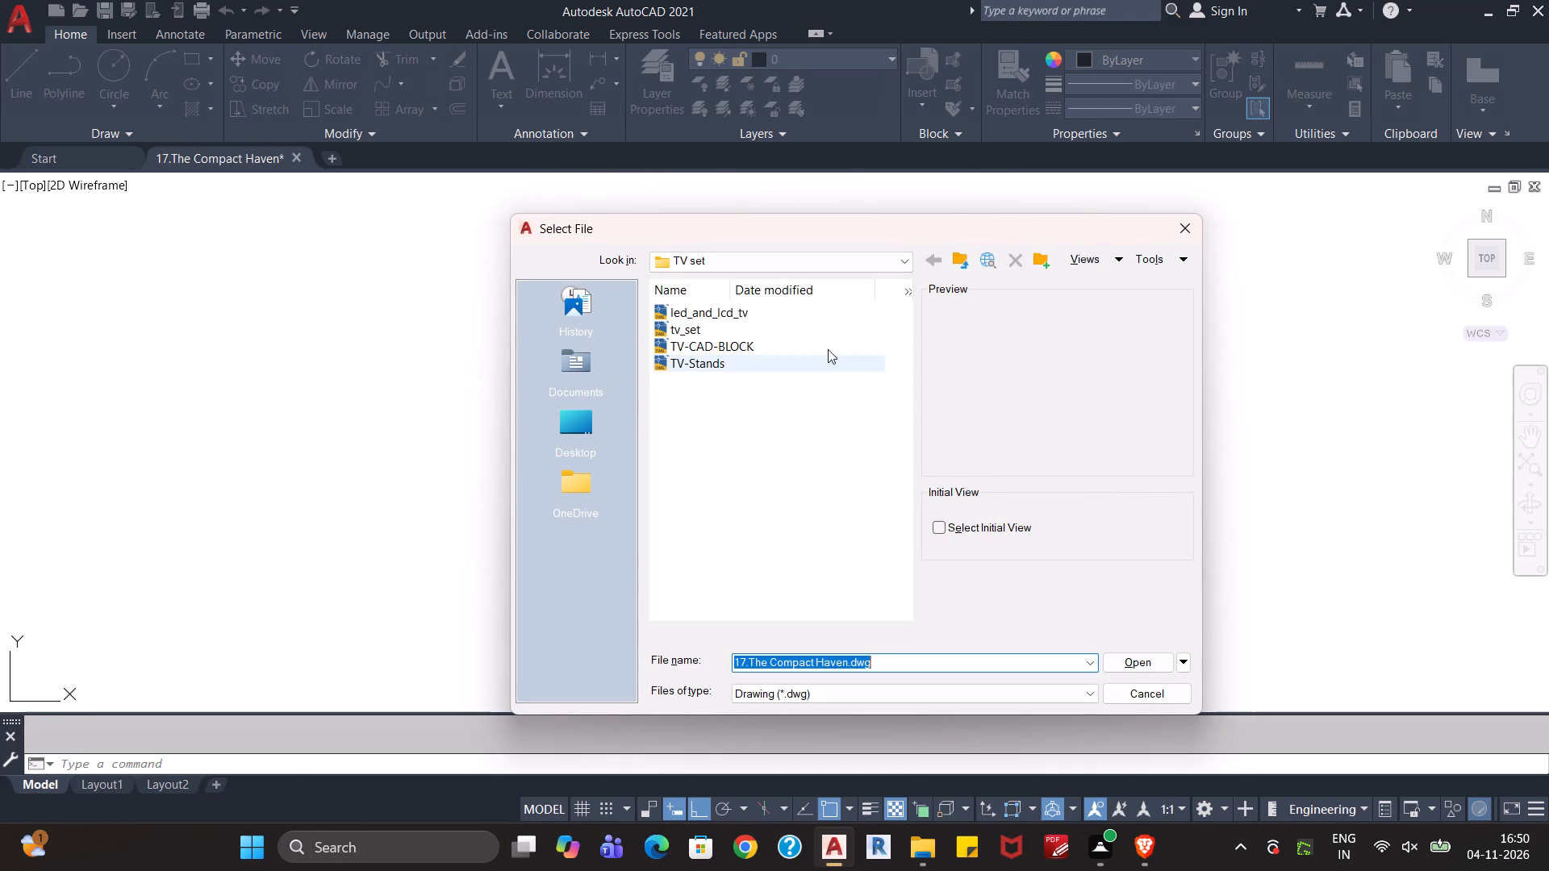
{"action": "left_click", "coordinate": [958, 264]}
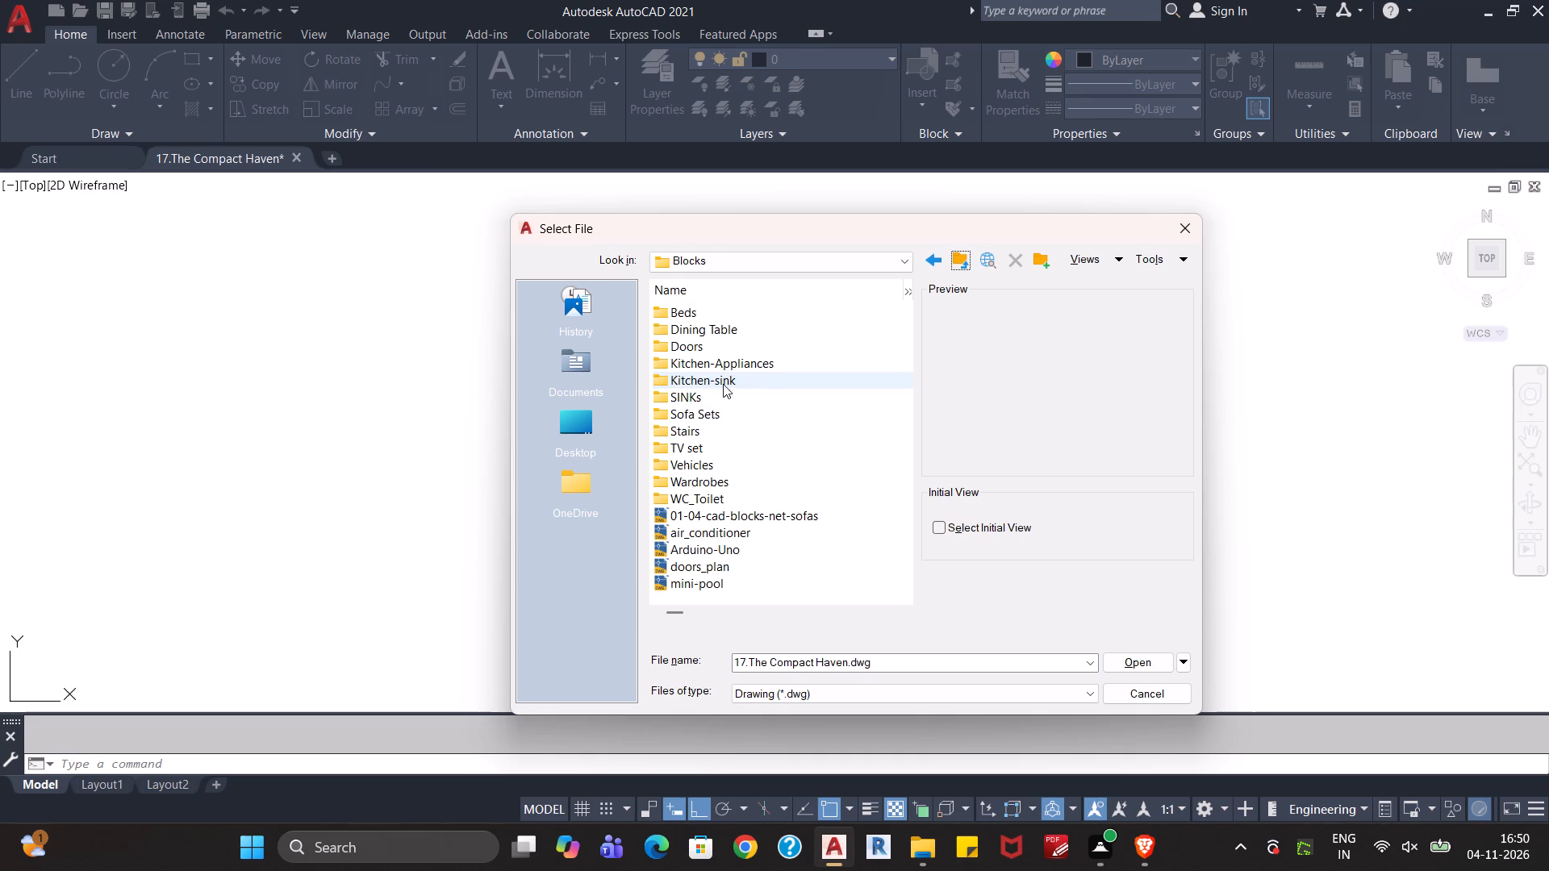
{"action": "double_click", "coordinate": [704, 384]}
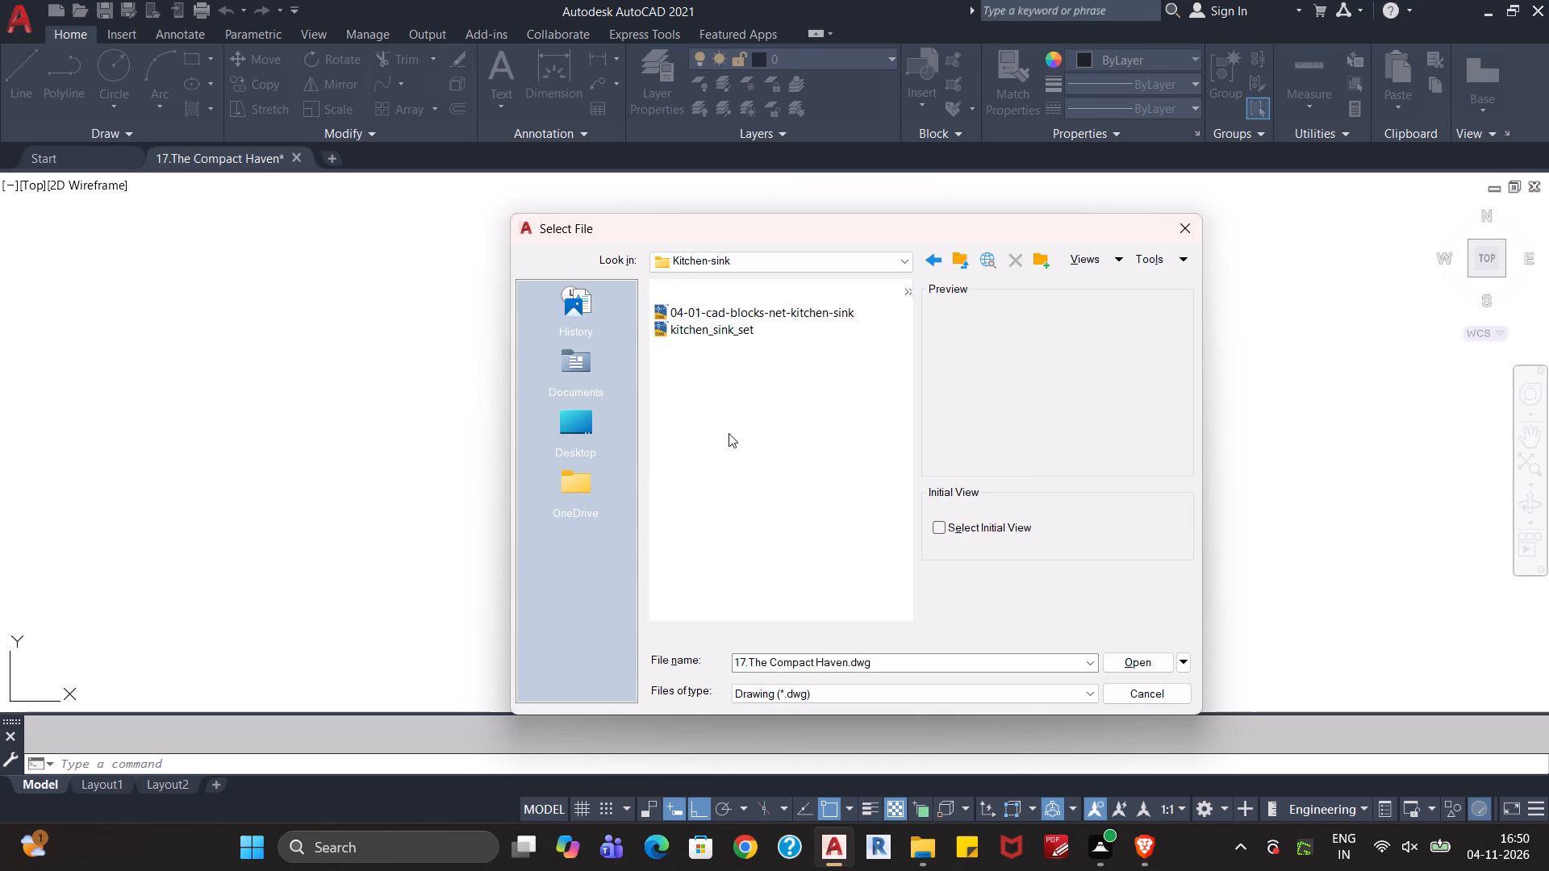
{"action": "left_click", "coordinate": [740, 337]}
{"action": "left_click", "coordinate": [764, 314]}
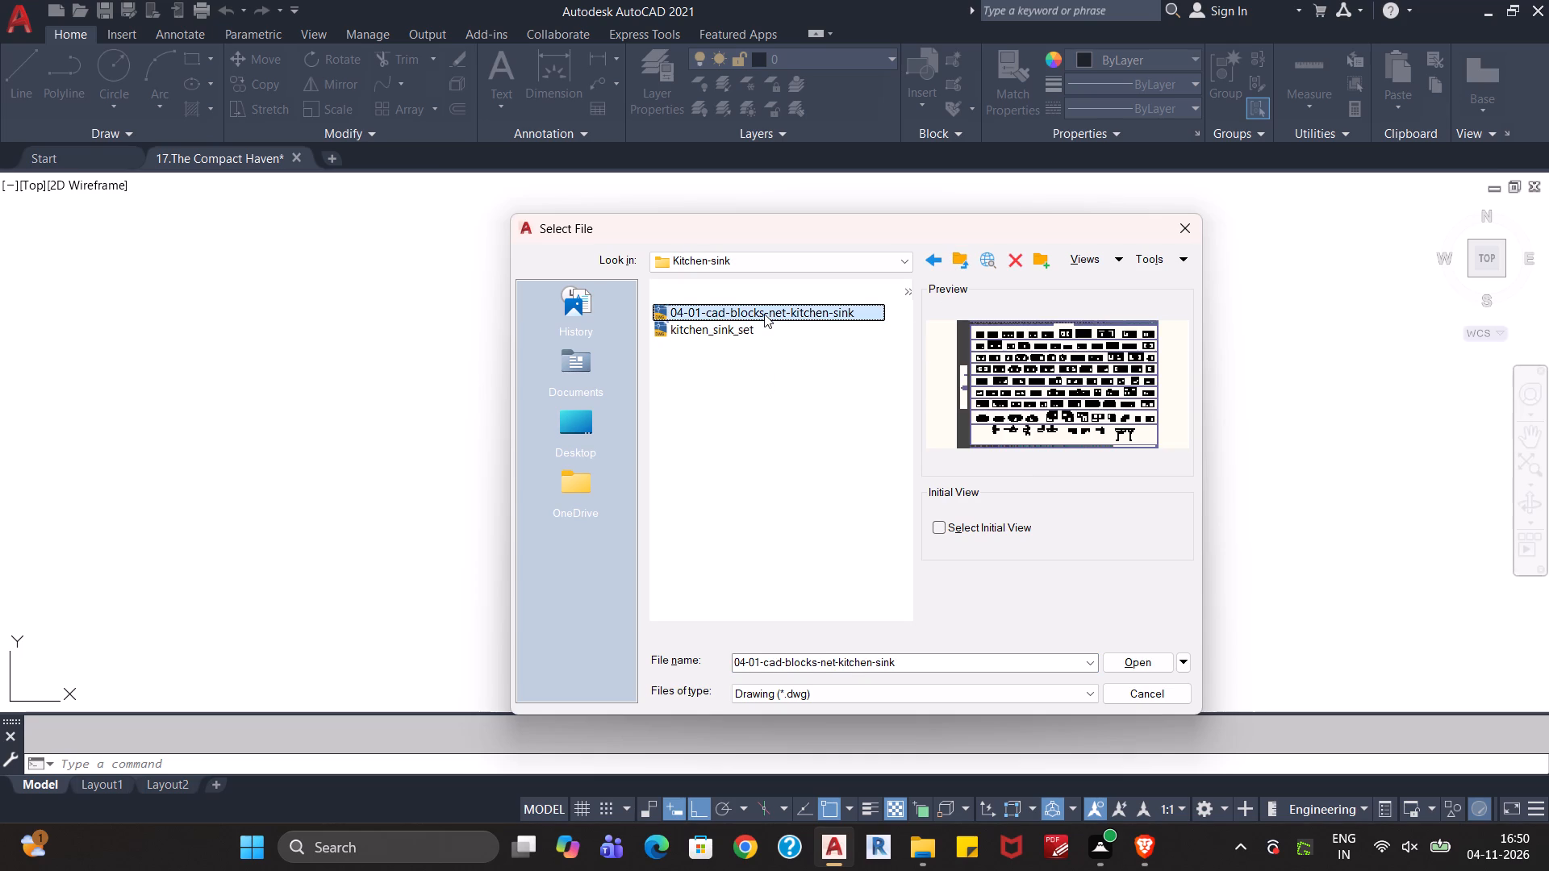
{"action": "key", "text": "ctrl+a"}
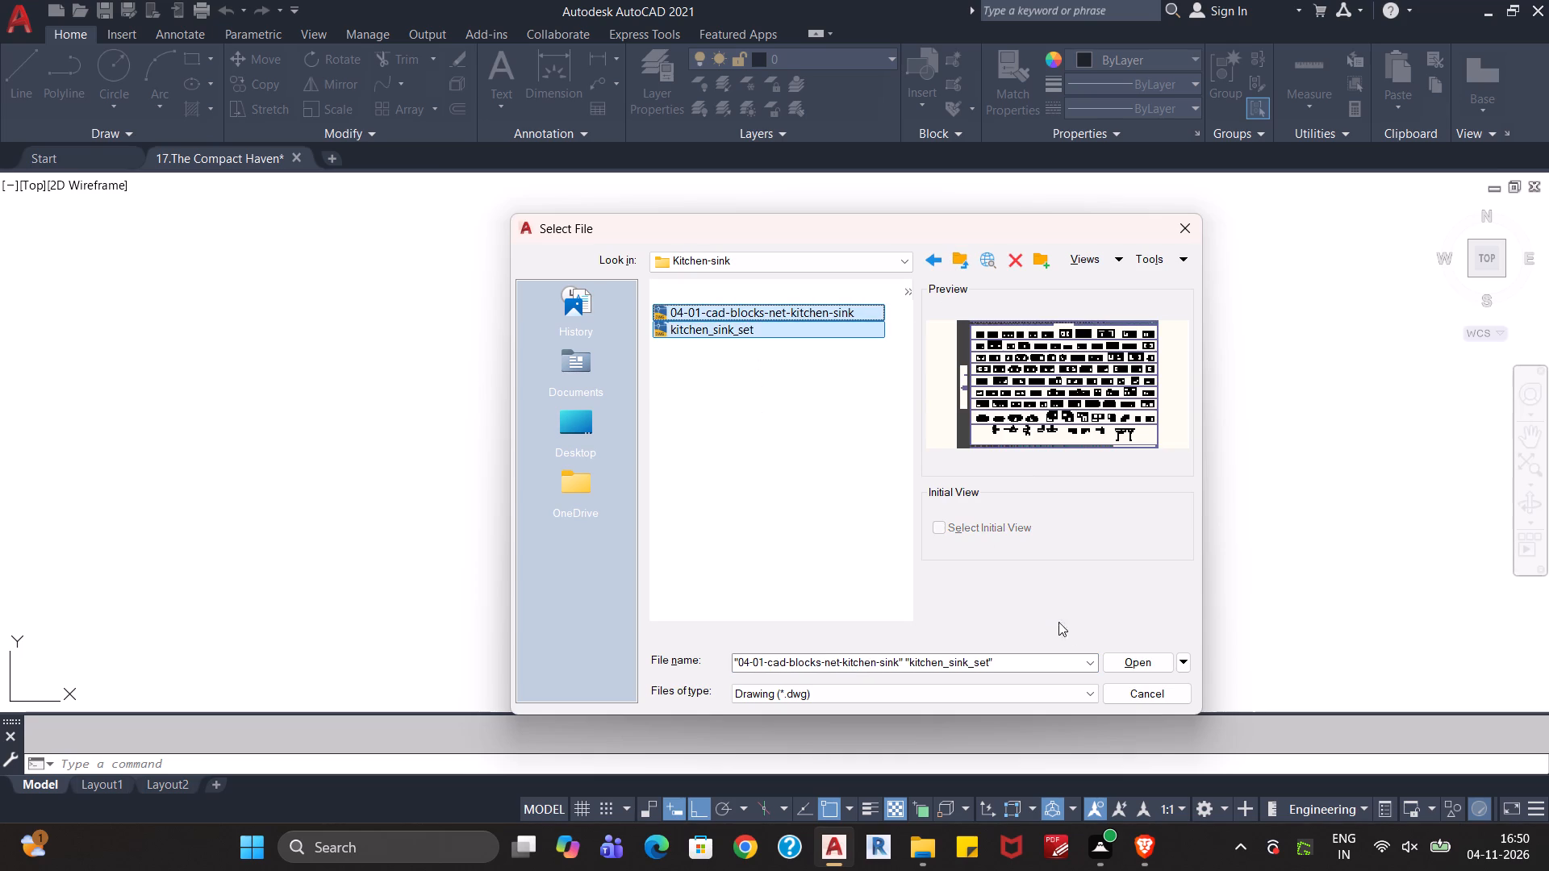
{"action": "left_click", "coordinate": [1134, 665]}
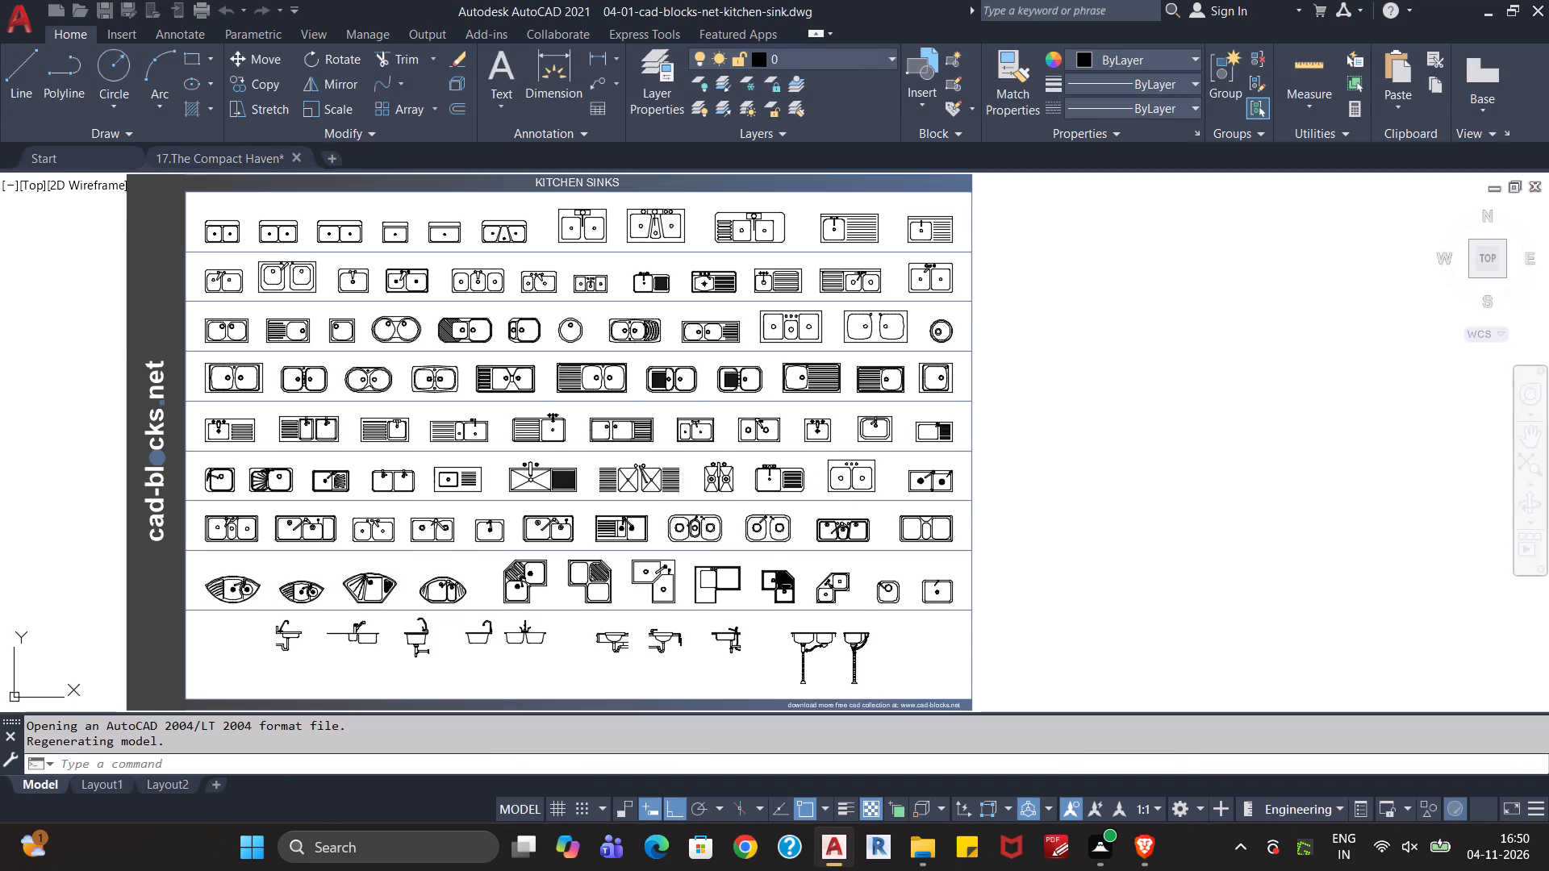
Open both drawings from the SINKs blocks folder, 05-02-sinks and washbasins-in-plan (1).
{"action": "key", "text": "ctrl+o"}
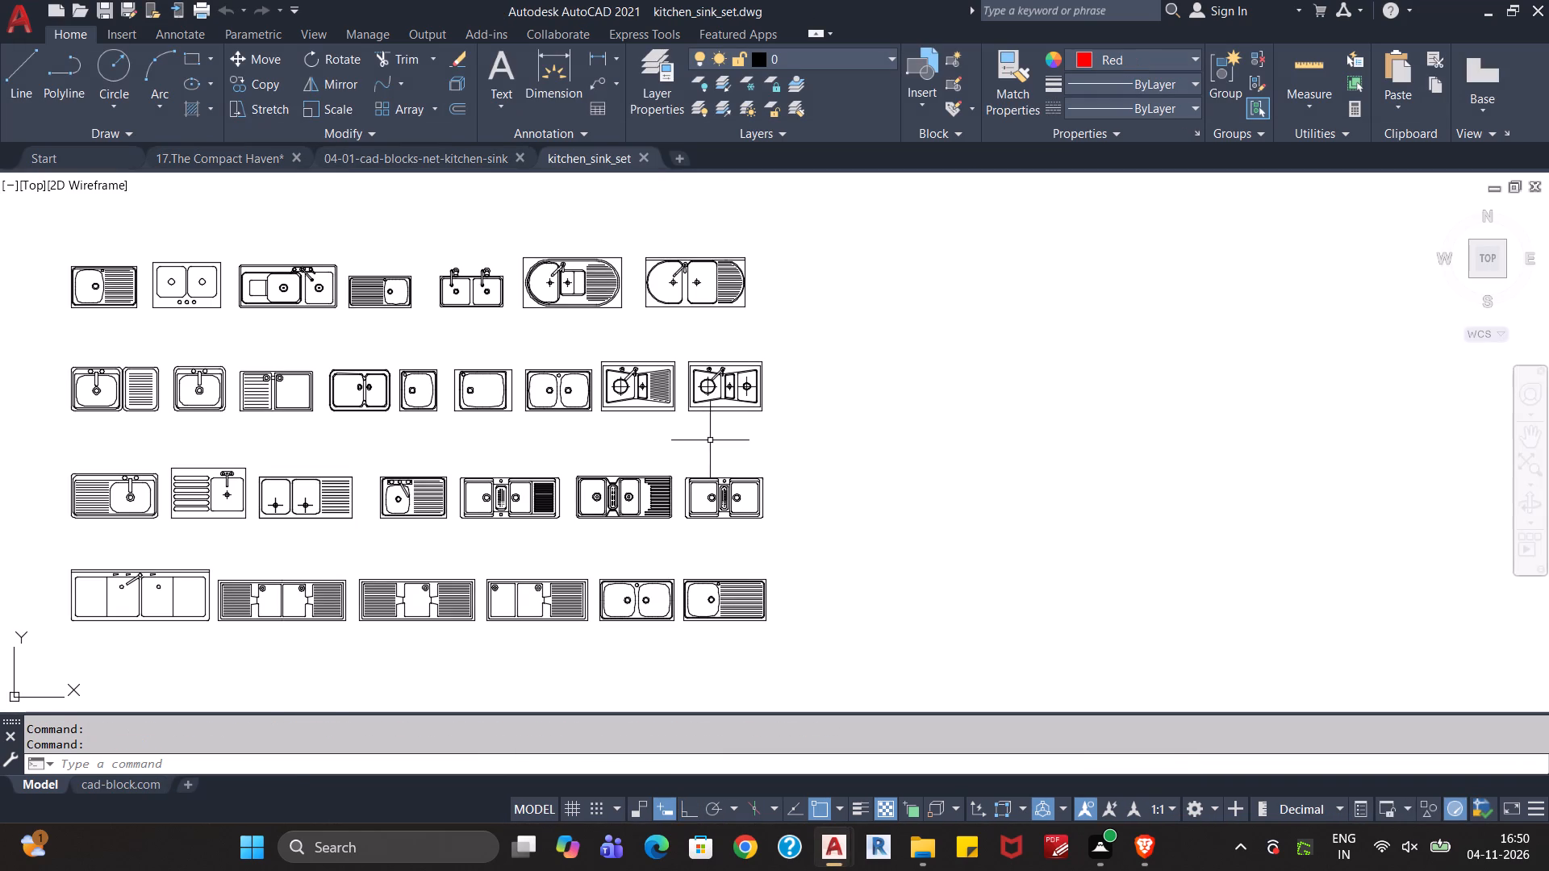
{"action": "key", "text": "ctrl+o"}
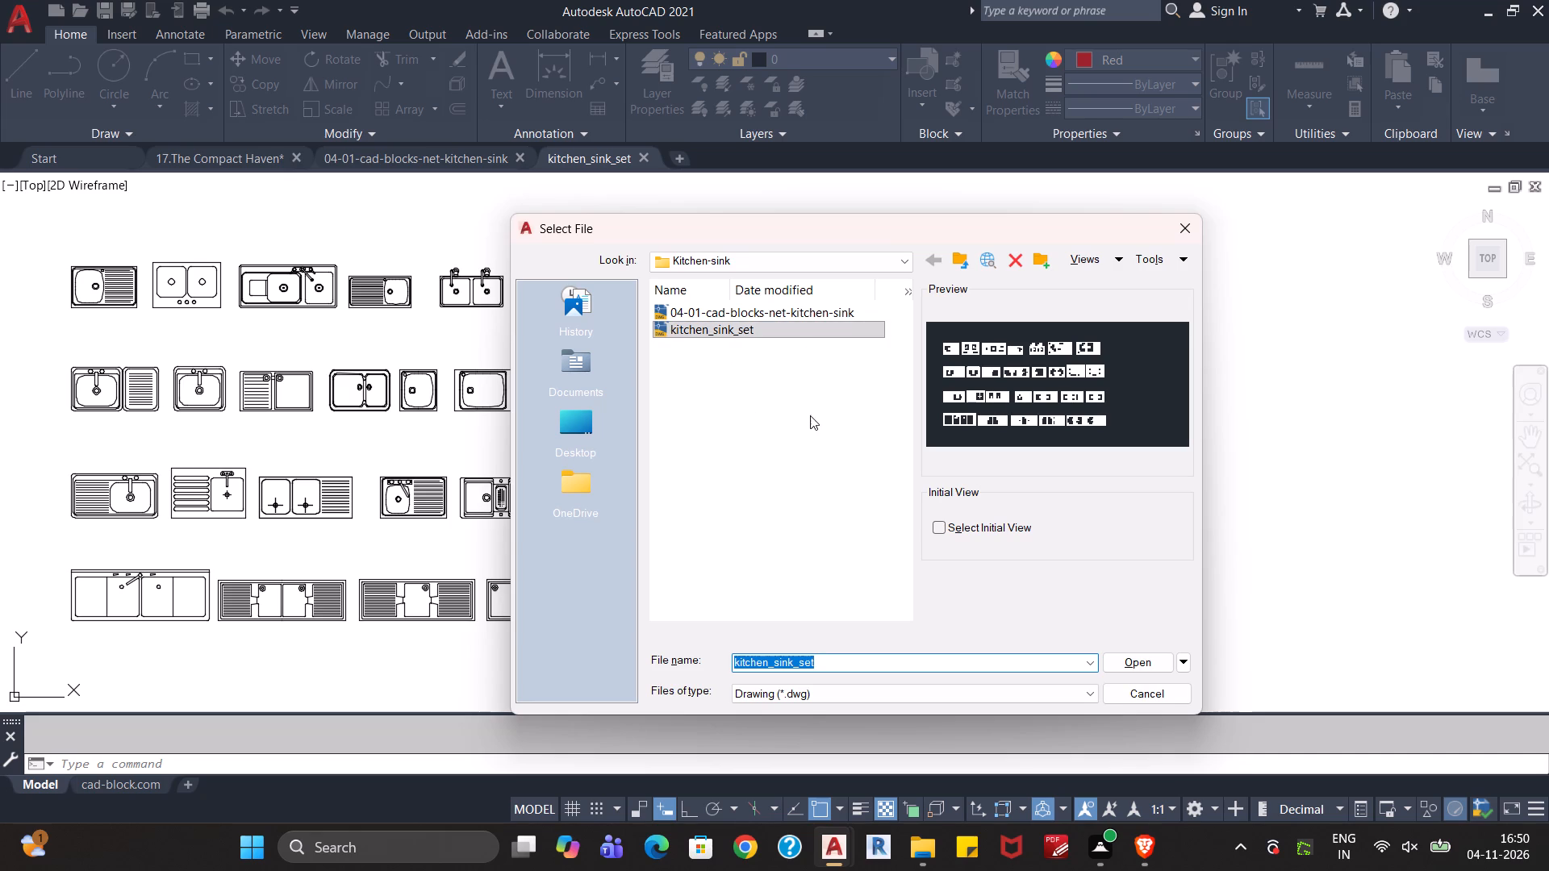
{"action": "left_click", "coordinate": [957, 256]}
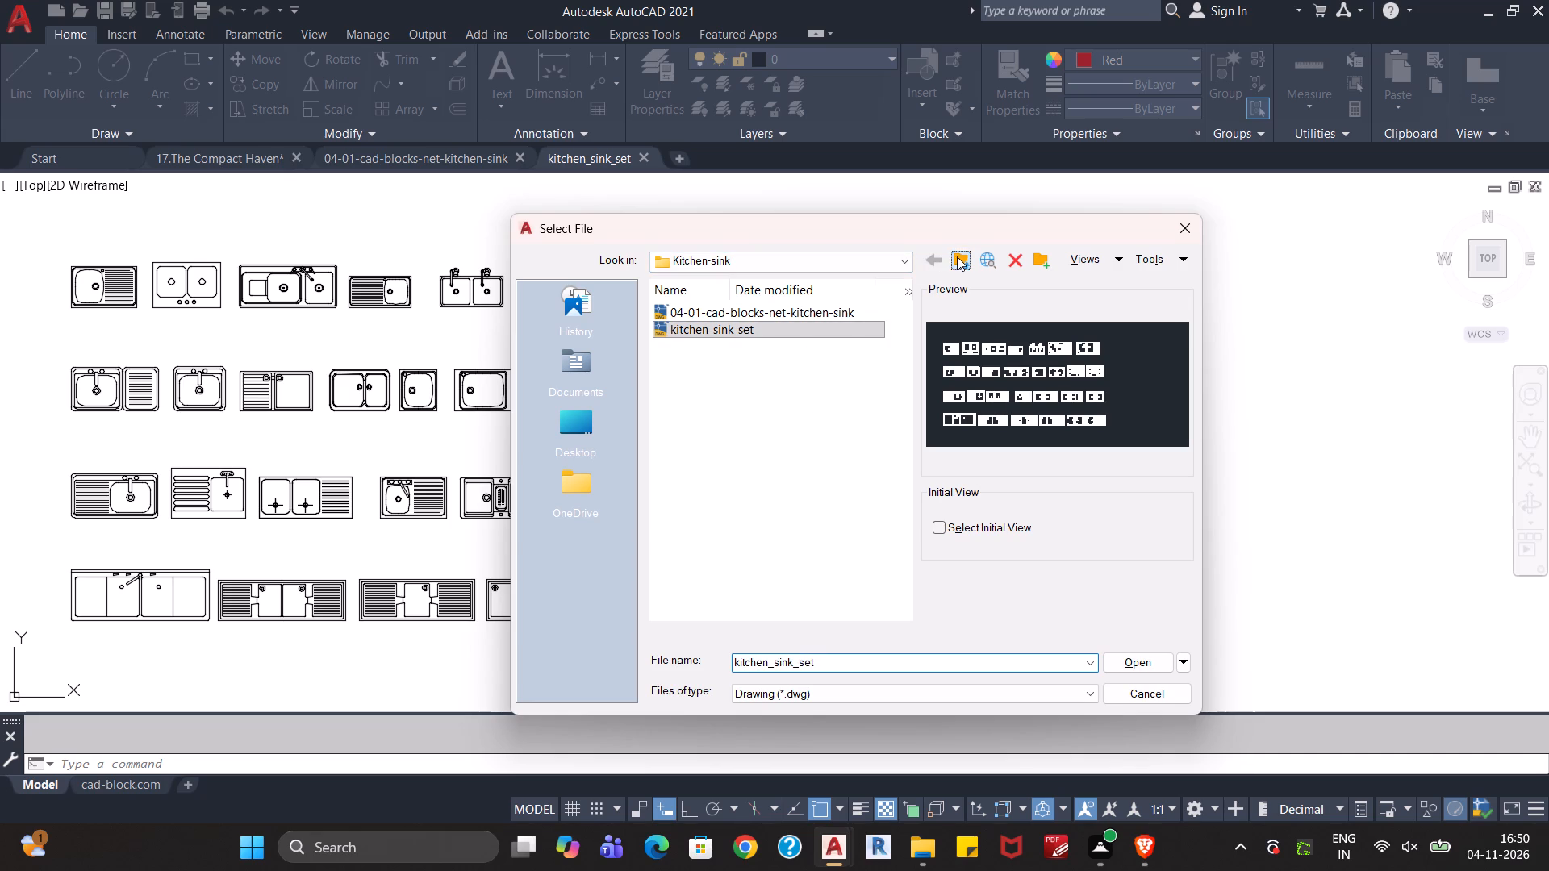
{"action": "scroll", "coordinate": [822, 410], "scroll_direction": "down", "scroll_amount": 1}
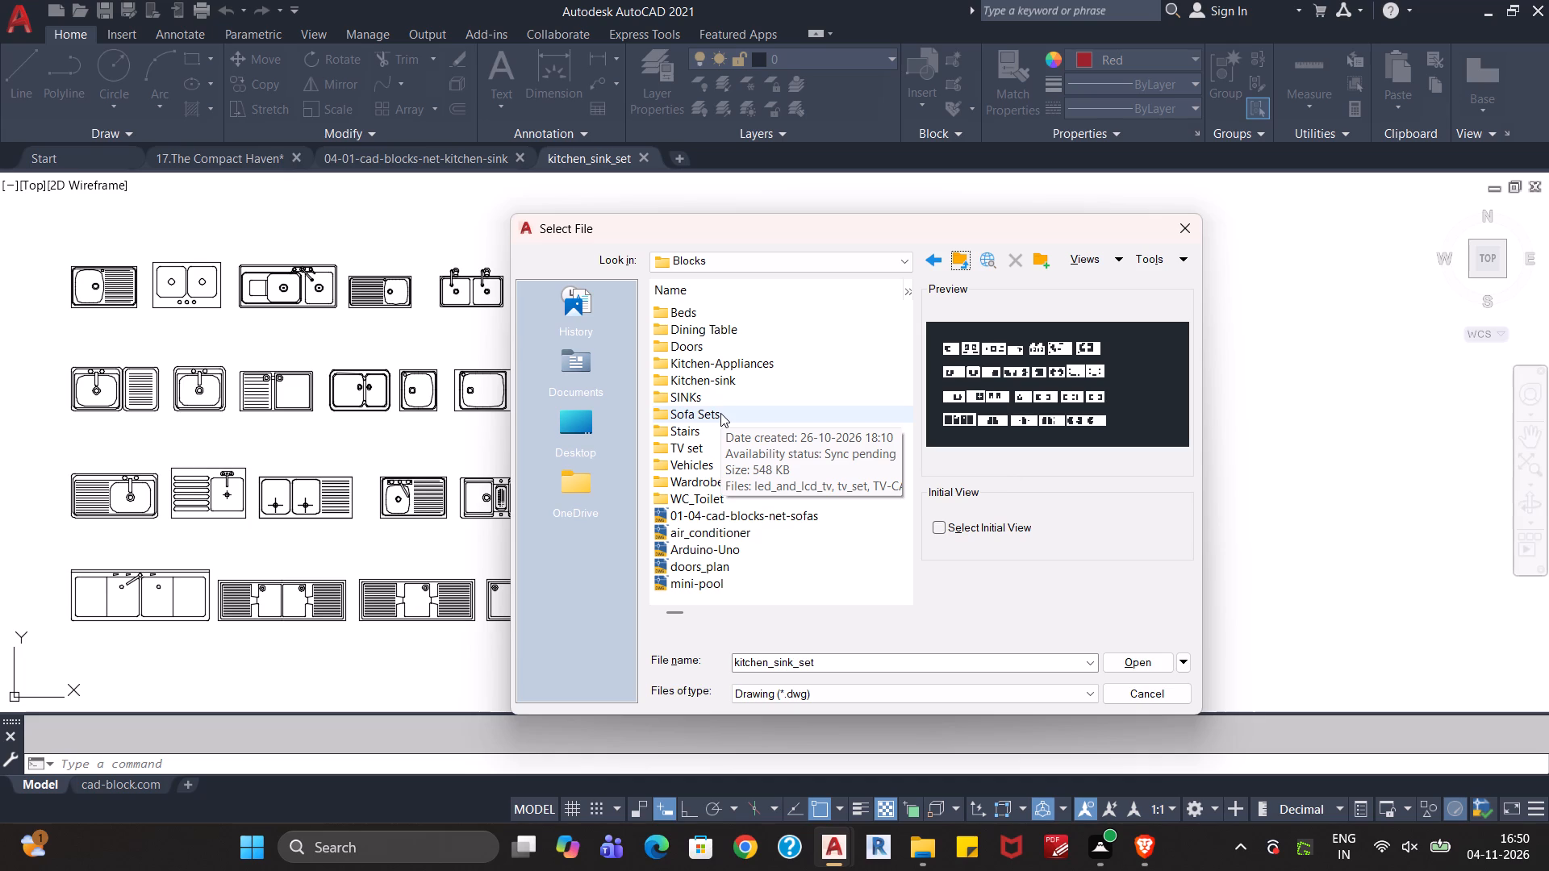
{"action": "double_click", "coordinate": [704, 403]}
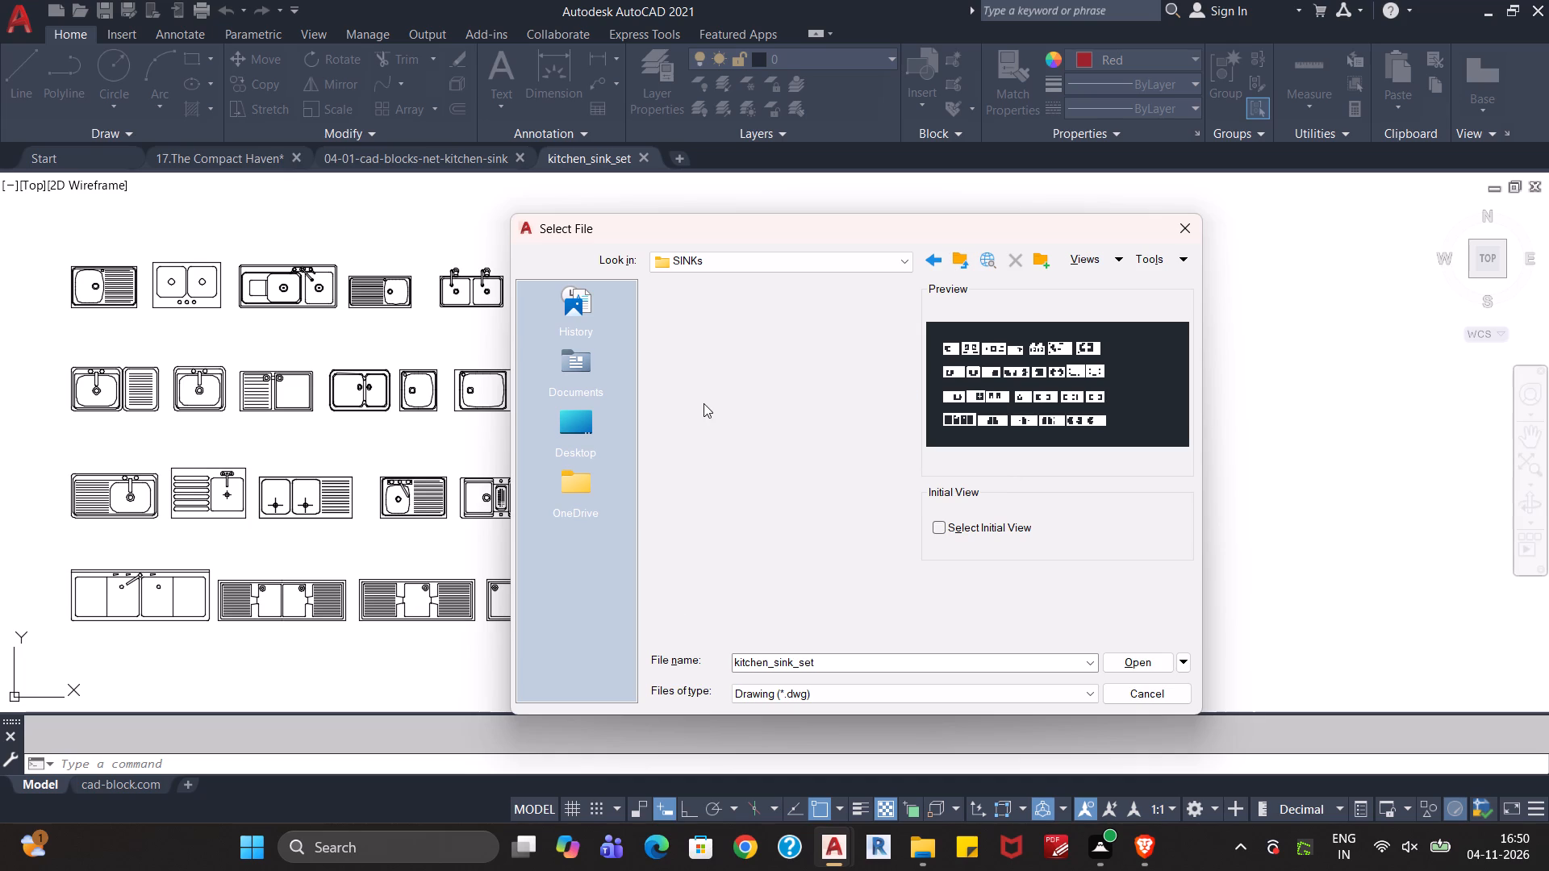
{"action": "key", "text": "ctrl+a"}
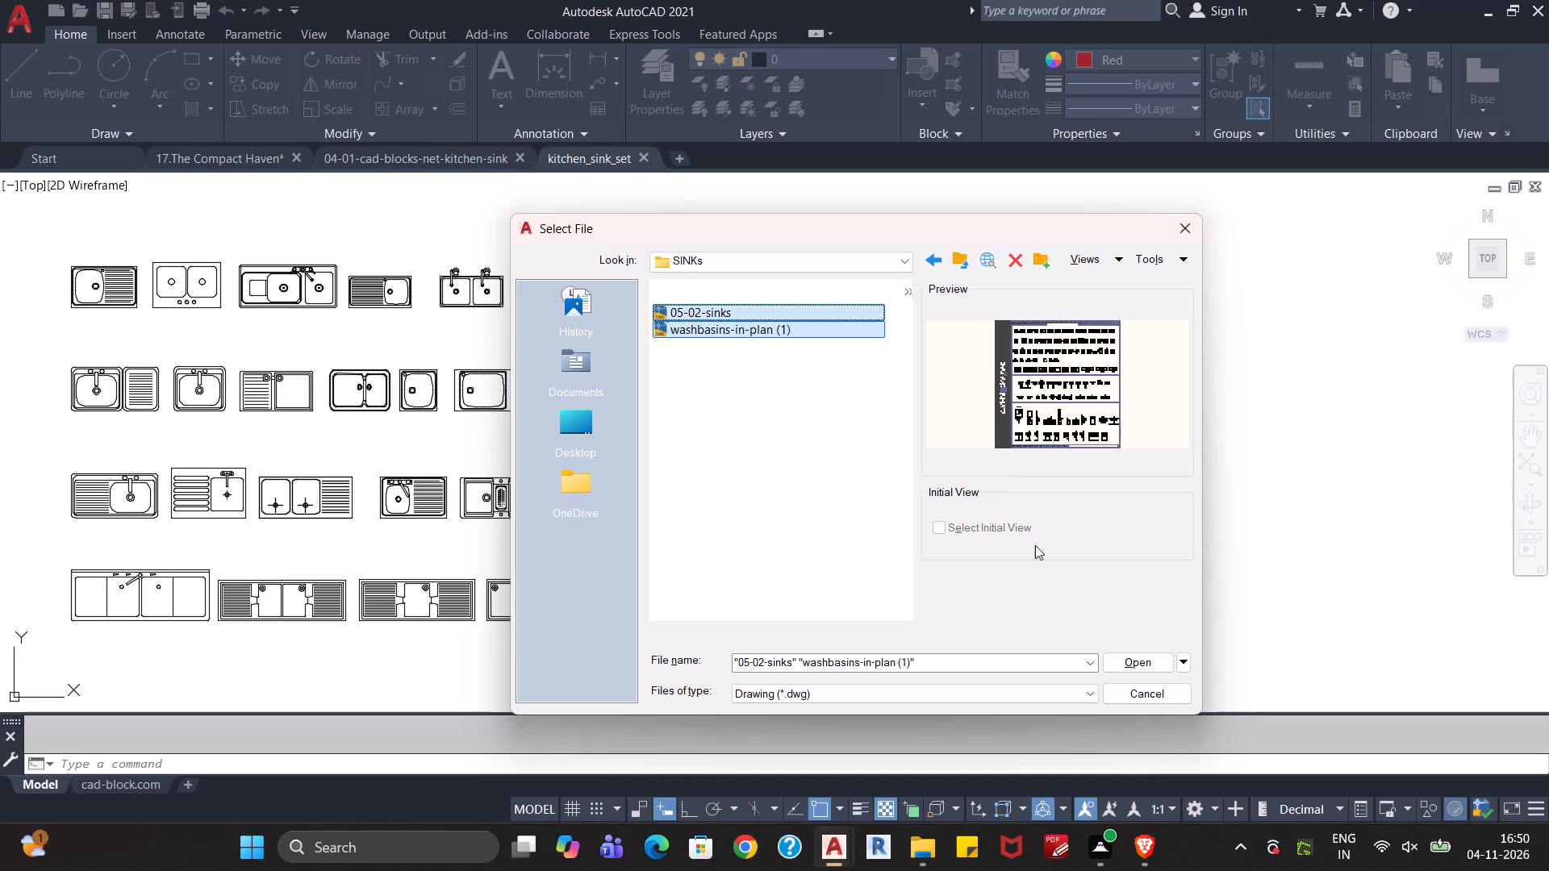
{"action": "left_click", "coordinate": [1134, 660]}
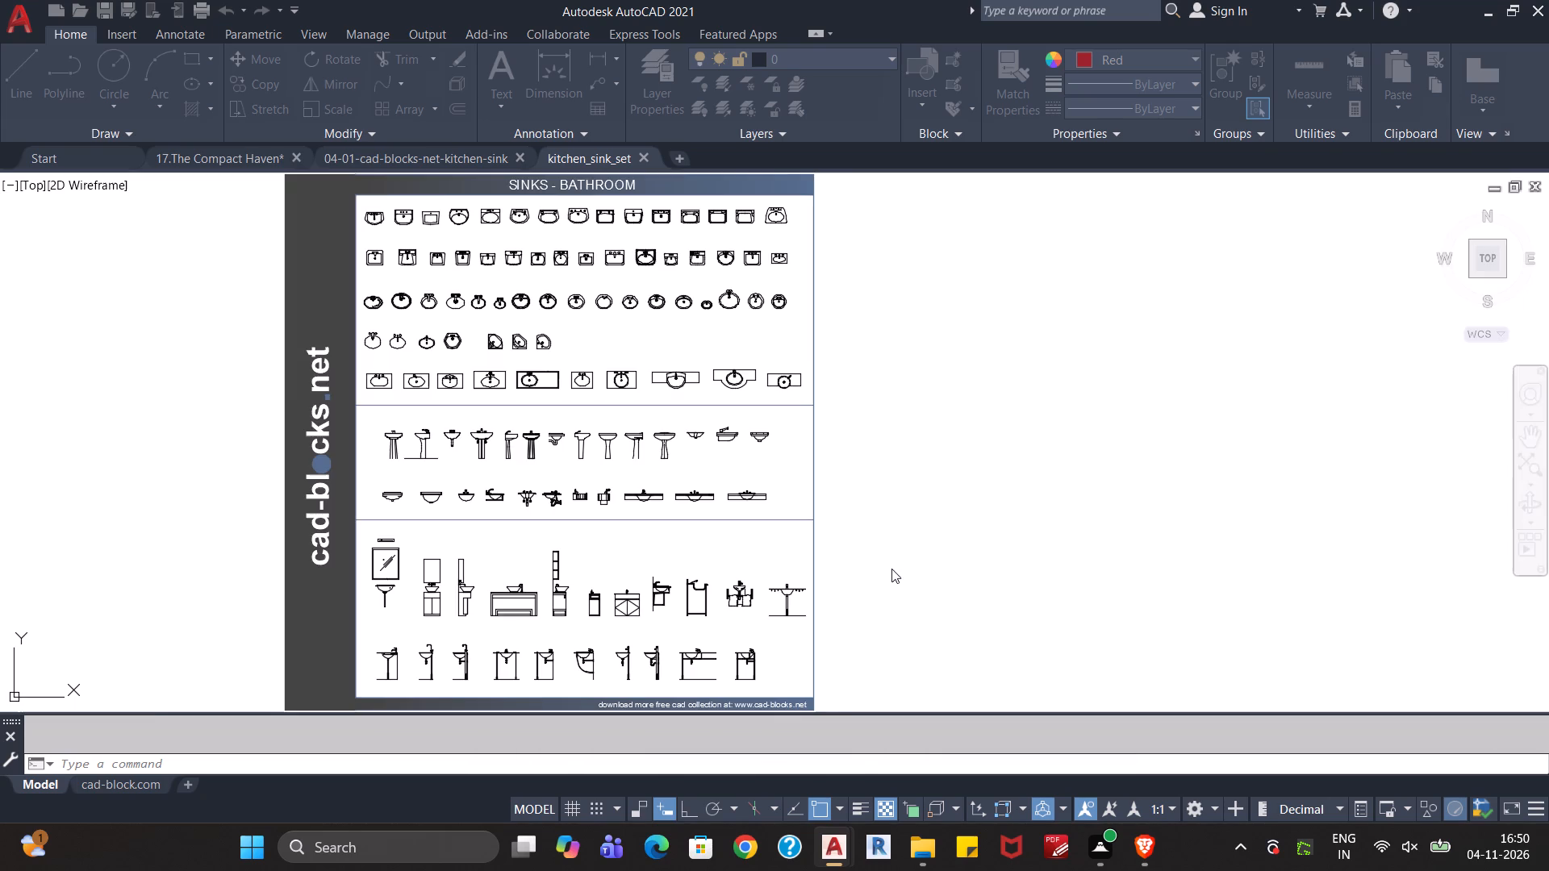
Copy the washbasin with the angled counter from washbasins-in-plan (1) into The Compact Haven, in empty space right of the floor plan.
{"action": "left_click_drag", "start_coordinate": [969, 567], "coordinate": [933, 554]}
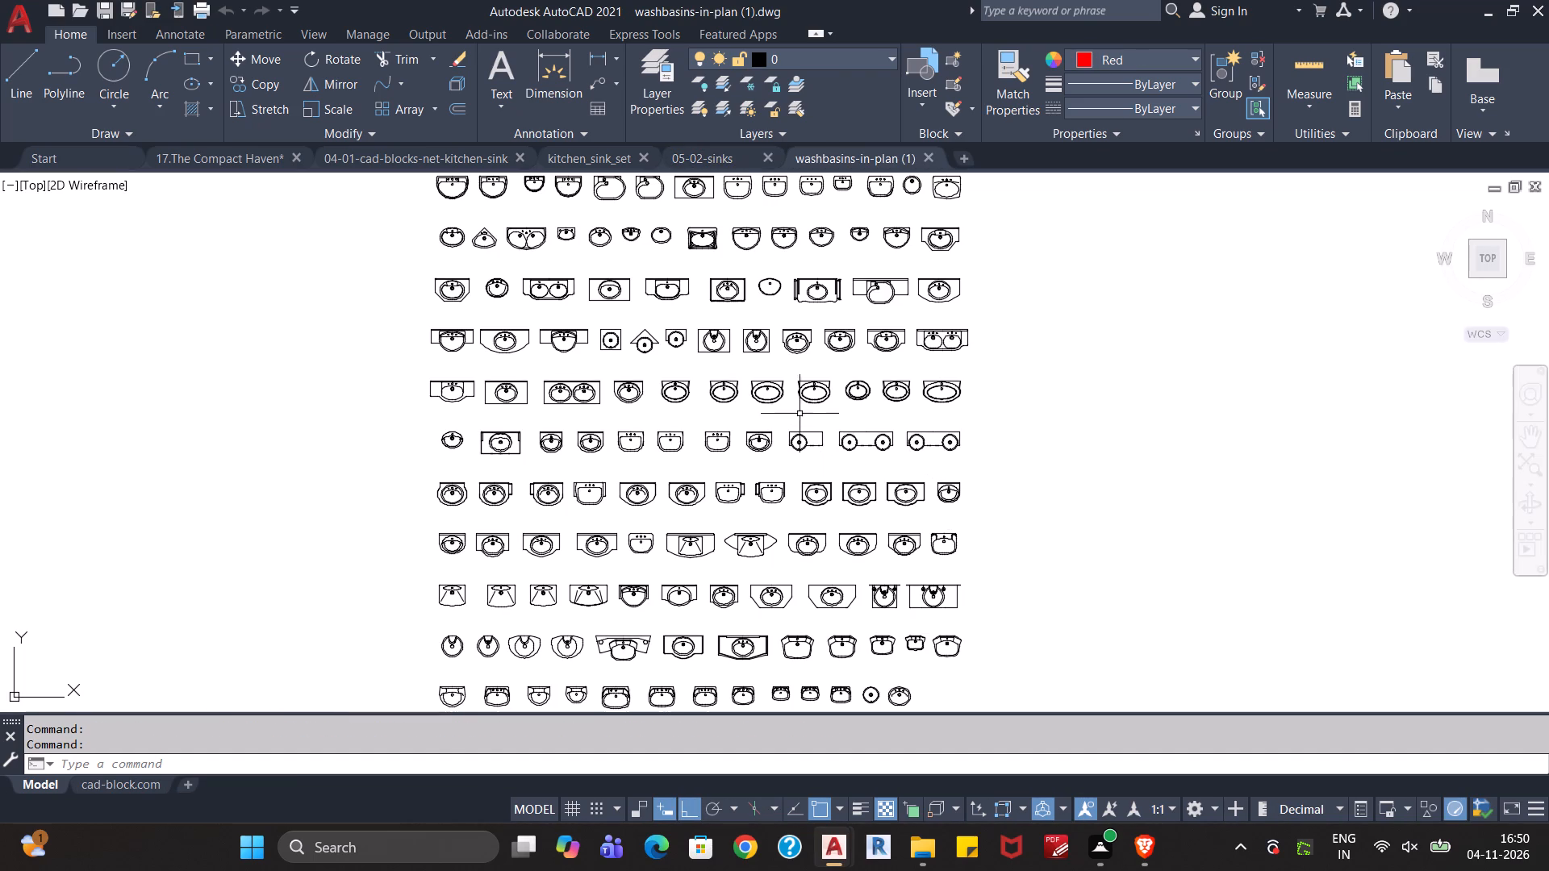
{"action": "middle_click_drag", "start_coordinate": [1029, 334], "coordinate": [1010, 508]}
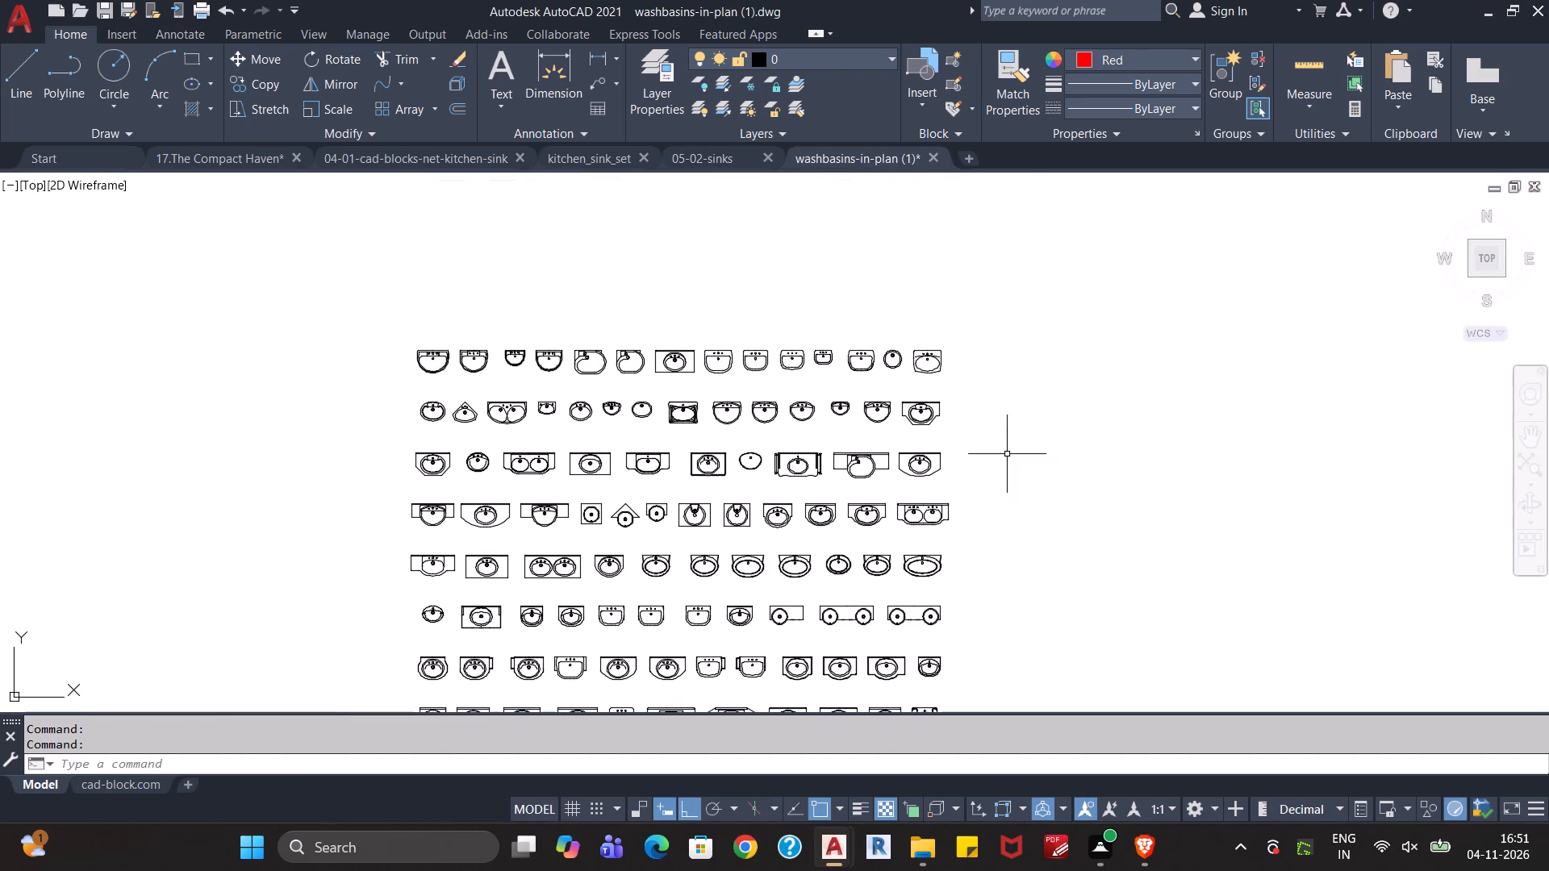
{"action": "scroll", "coordinate": [1007, 434], "scroll_direction": "up", "scroll_amount": 1}
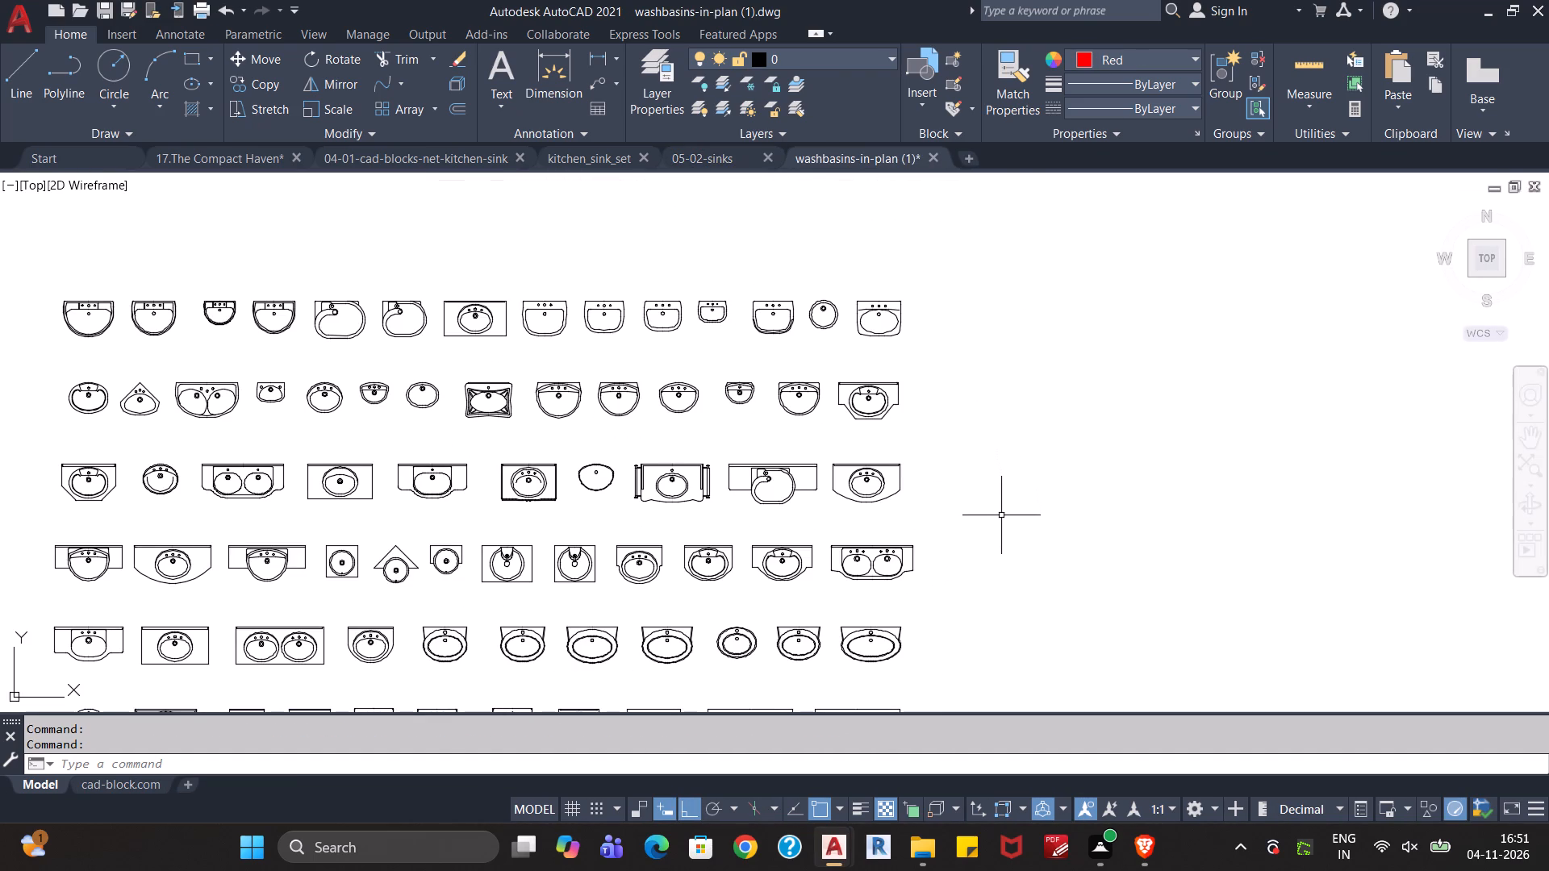
{"action": "middle_click_drag", "start_coordinate": [1001, 515], "coordinate": [1045, 393]}
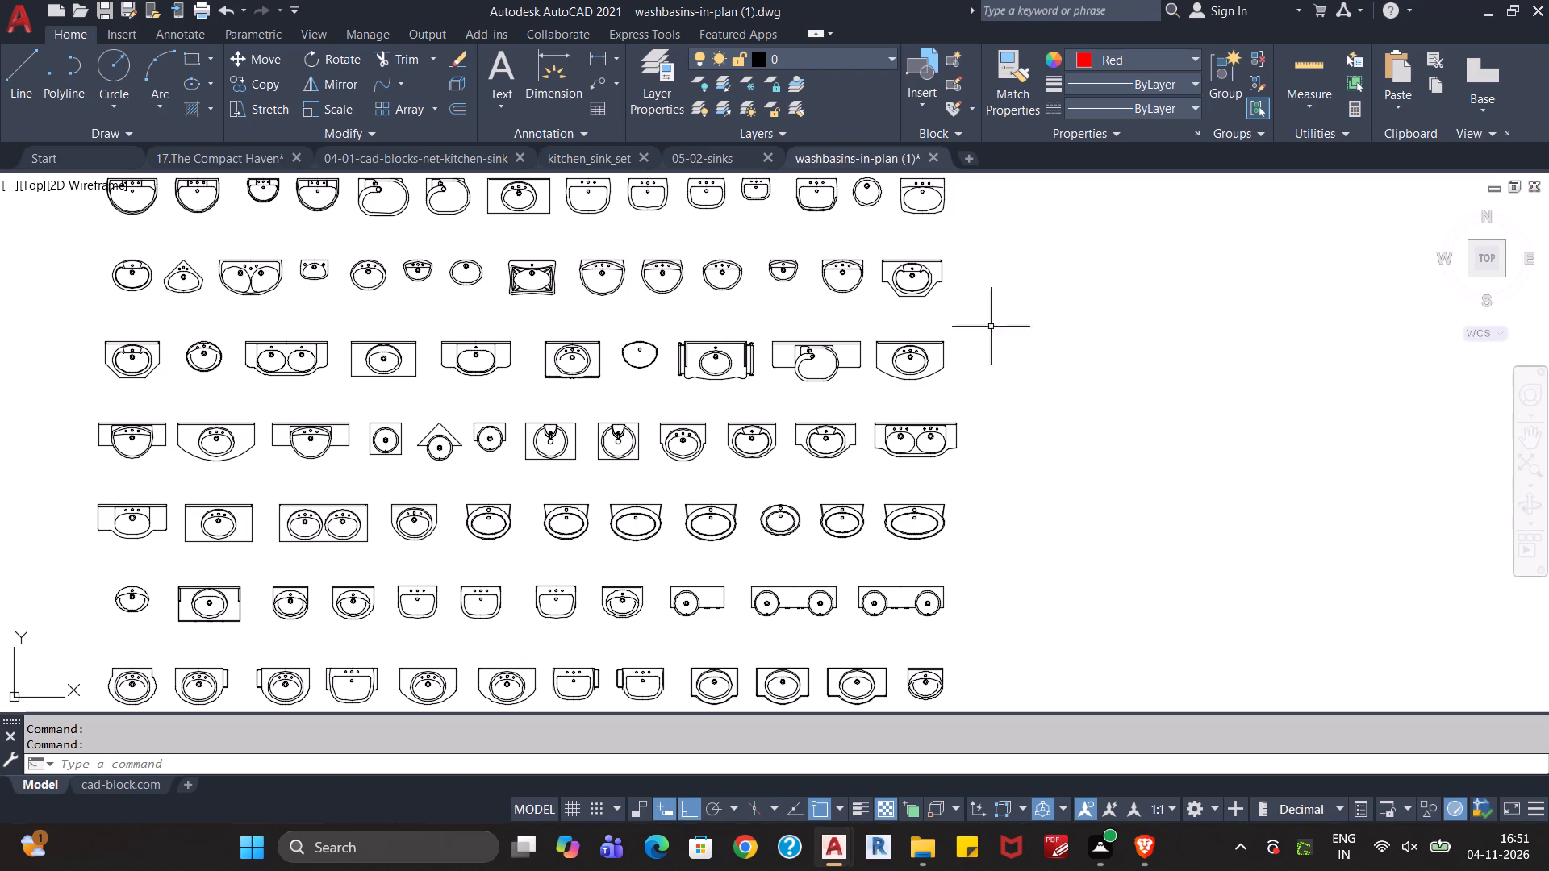
{"action": "left_click", "coordinate": [958, 252]}
{"action": "left_click", "coordinate": [891, 313]}
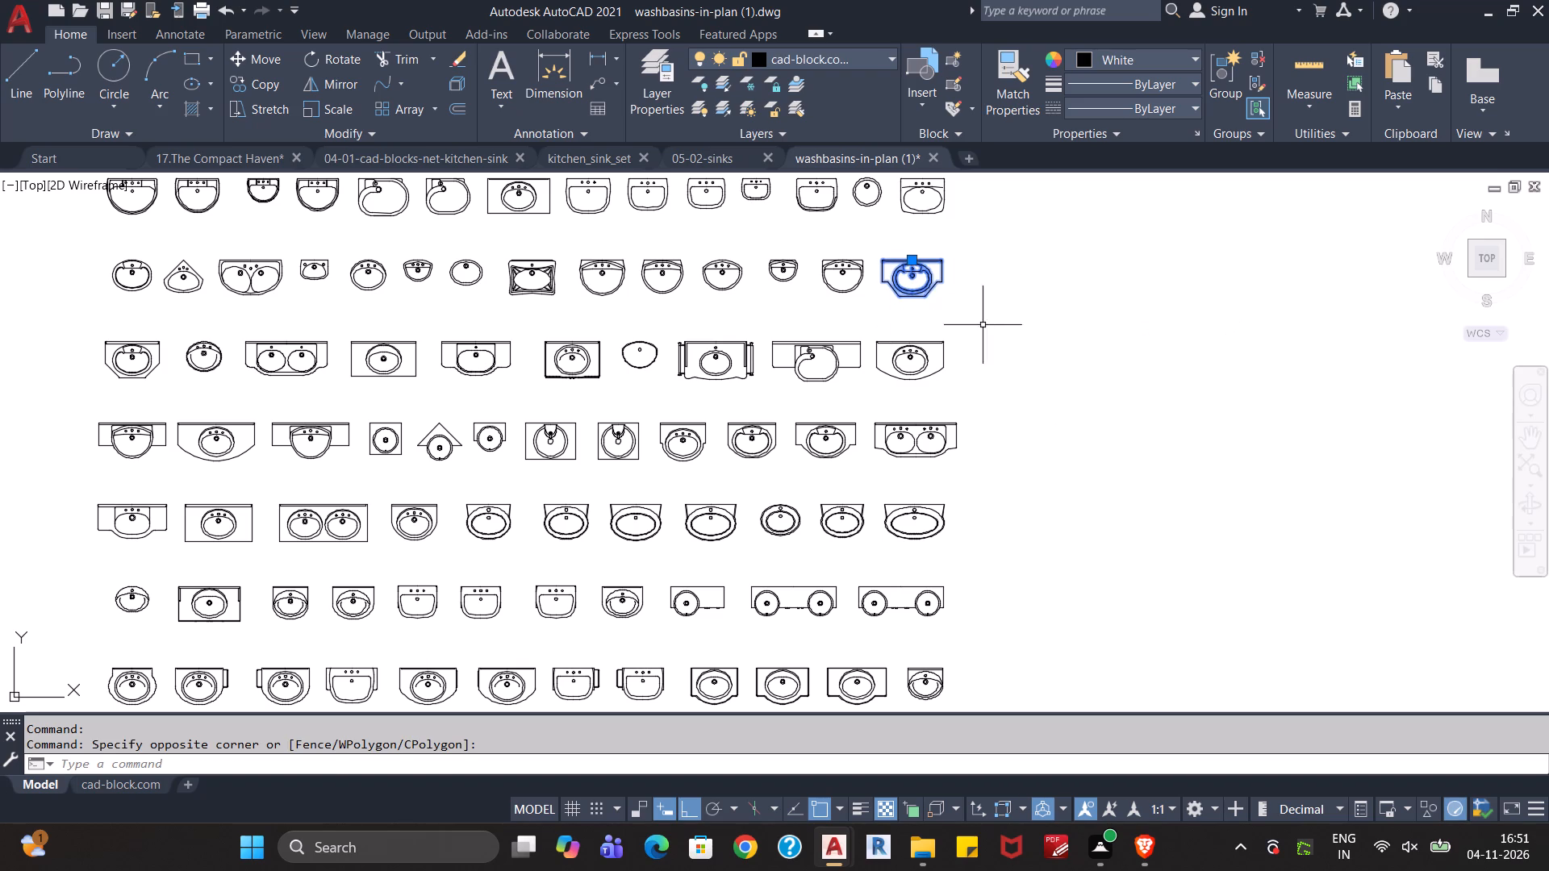
{"action": "key", "text": "ctrl+c"}
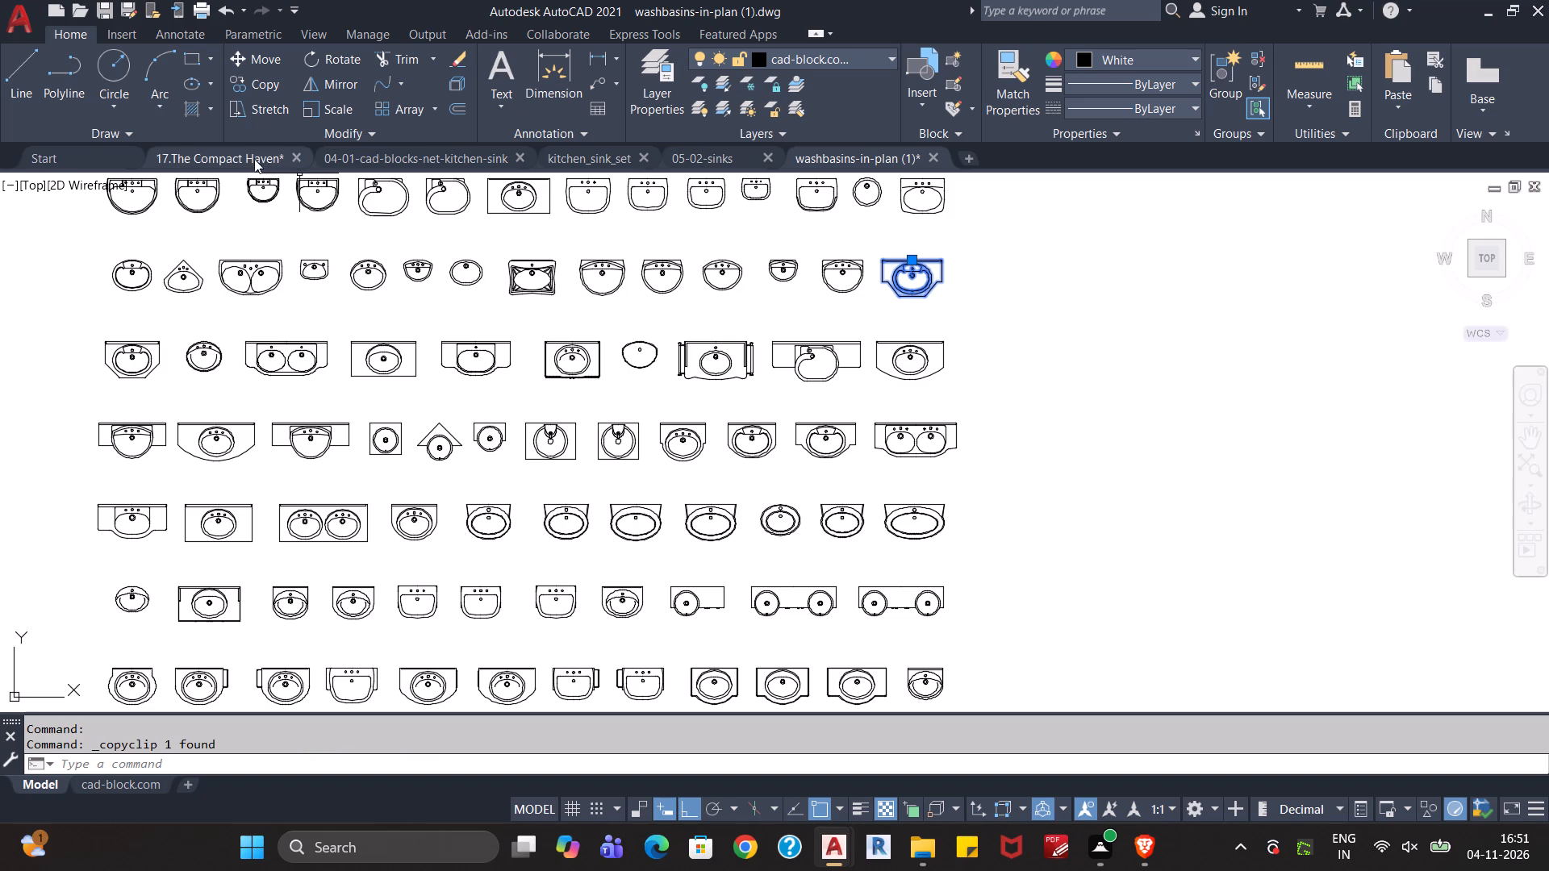
{"action": "left_click", "coordinate": [249, 157]}
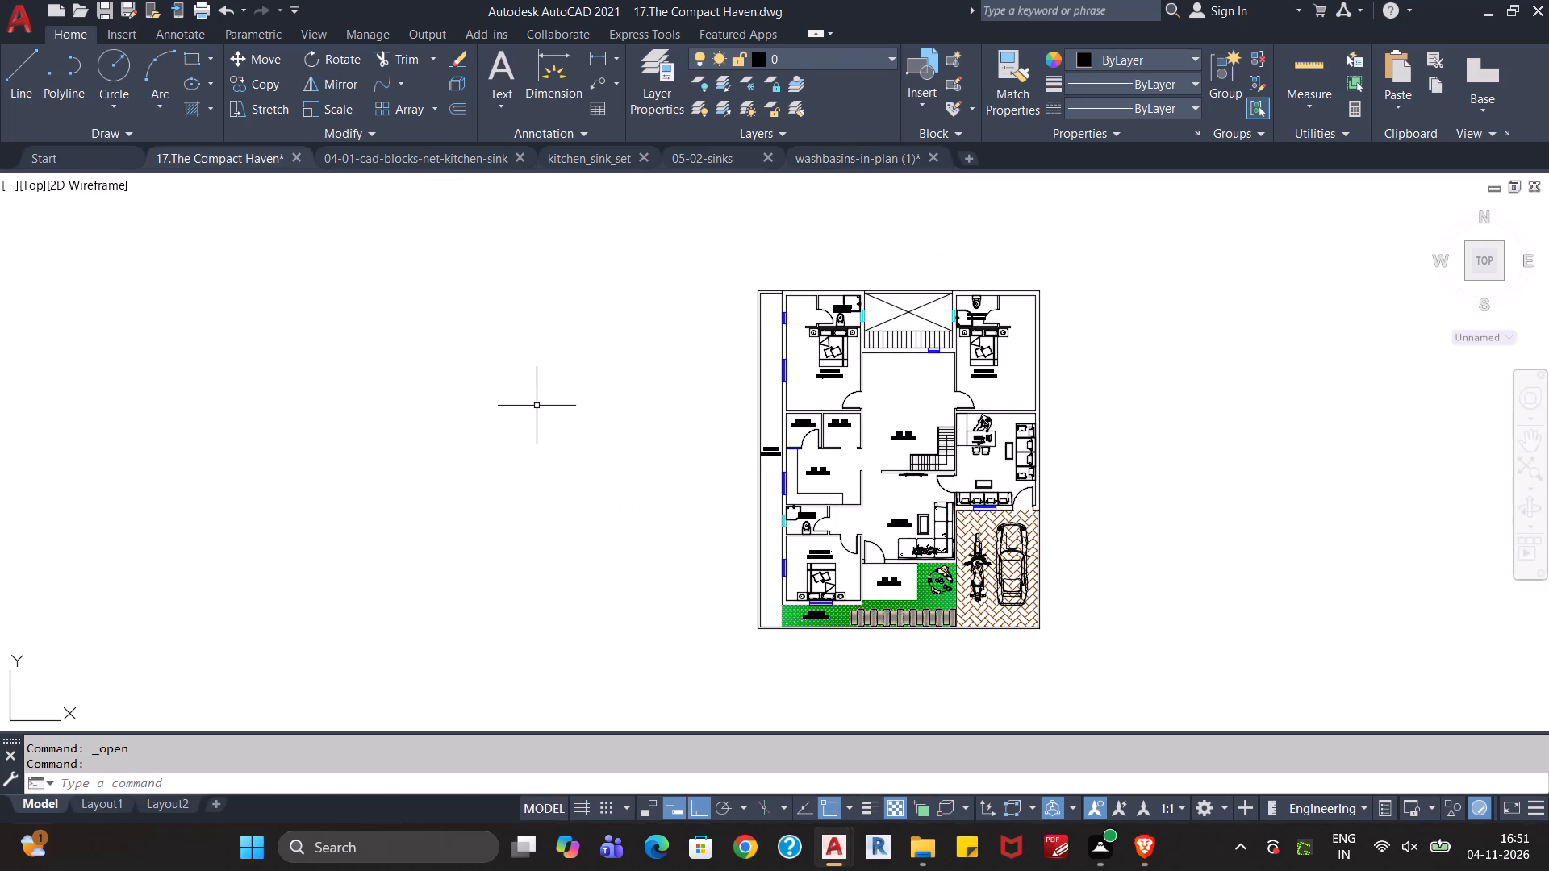
{"action": "key", "text": "ctrl+v"}
{"action": "scroll", "coordinate": [407, 453], "scroll_direction": "down", "scroll_amount": 1}
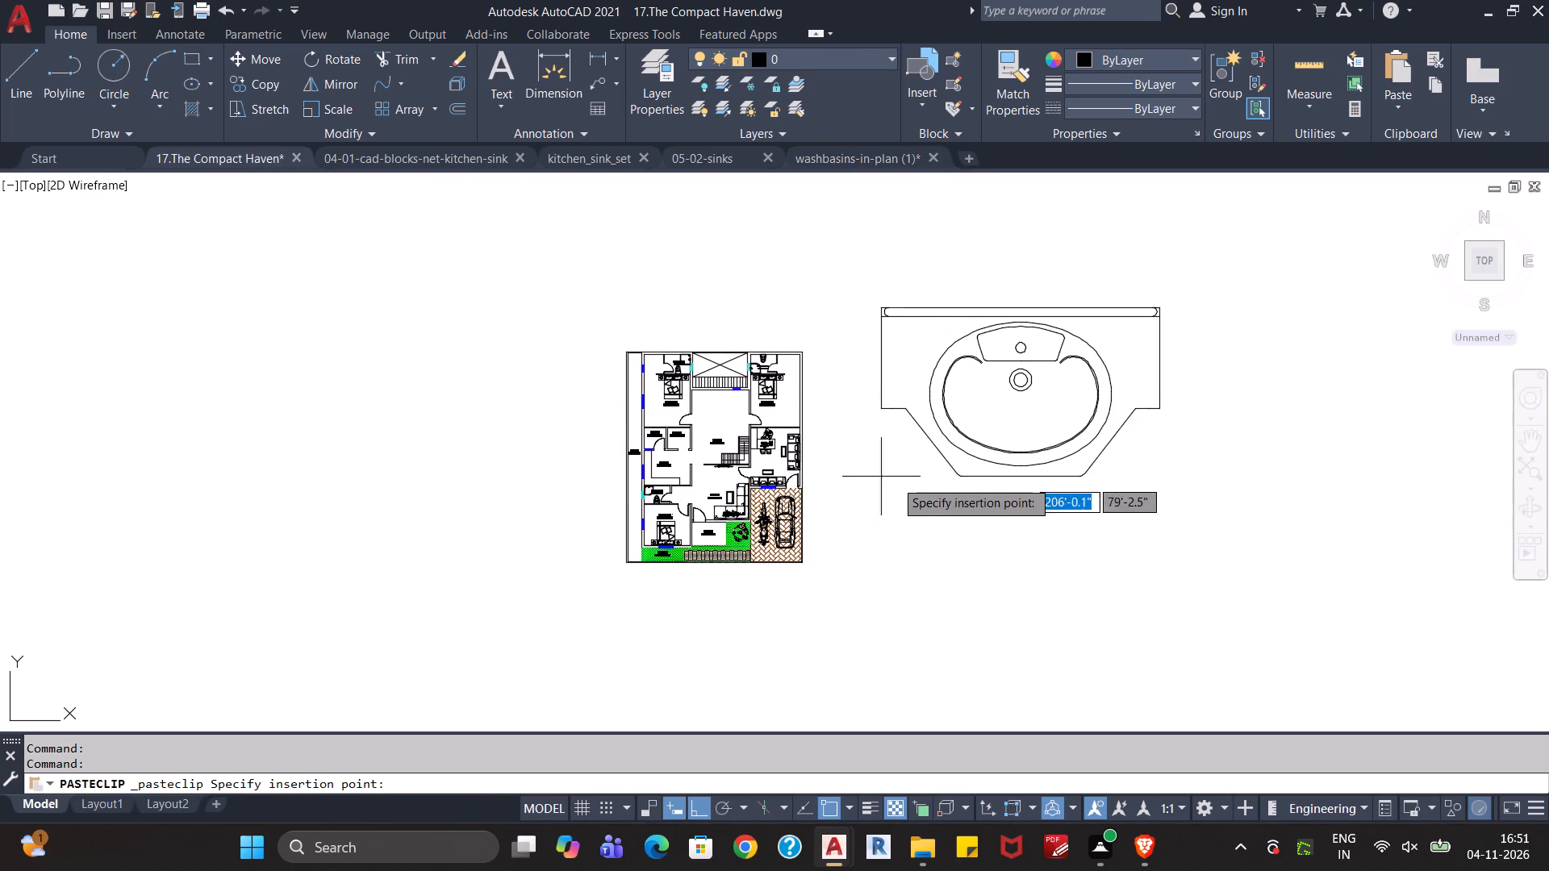
{"action": "left_click", "coordinate": [921, 486]}
Scale the pasted washbasin down freehand about its drain.
{"action": "left_click", "coordinate": [1236, 260]}
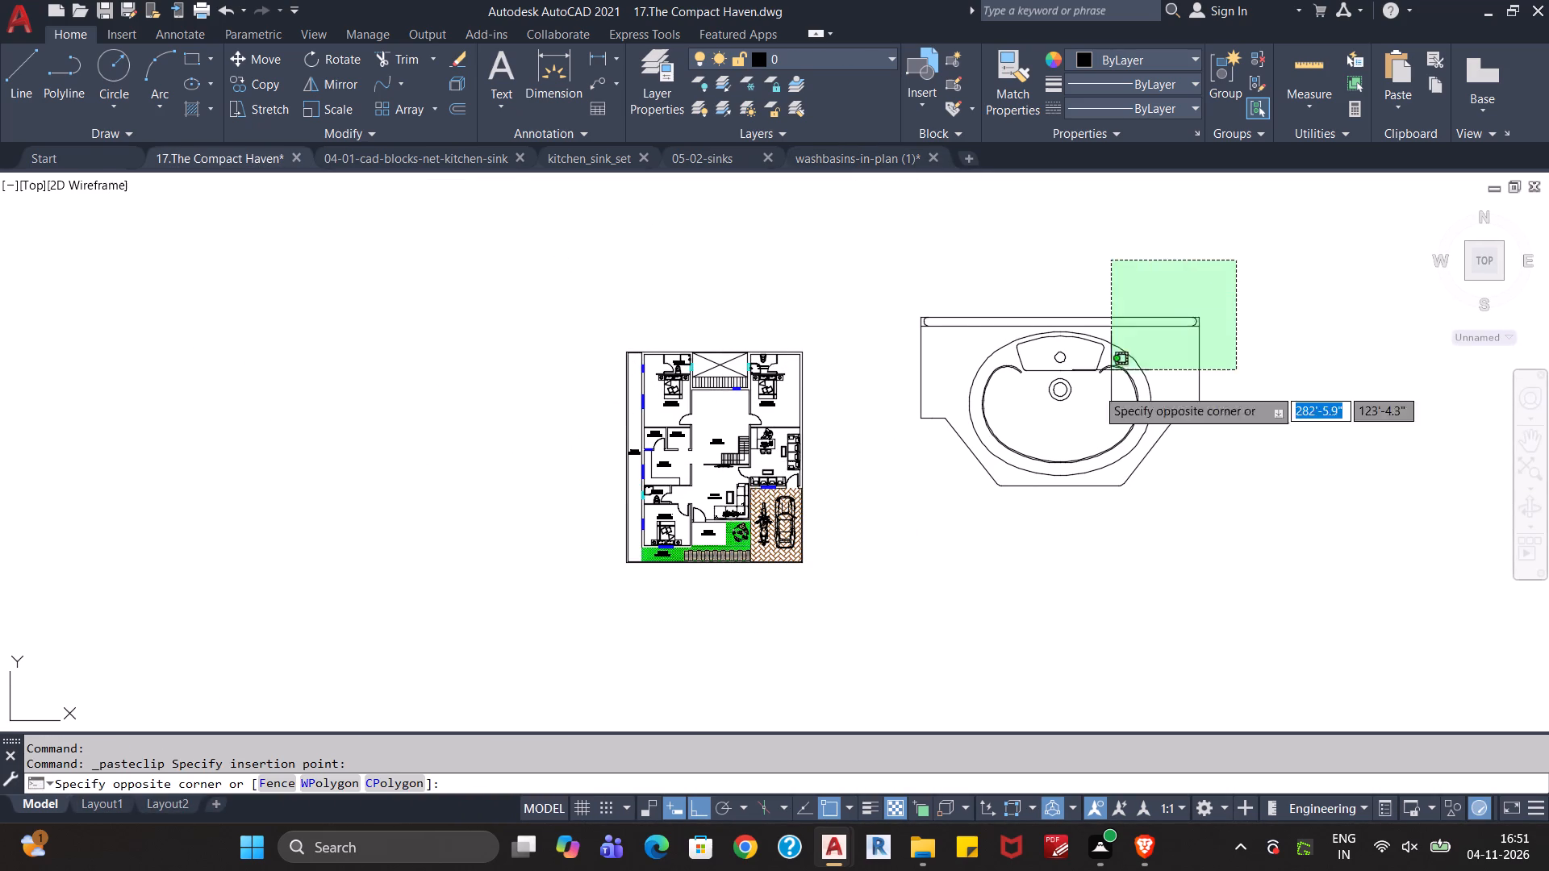
{"action": "left_click", "coordinate": [962, 530]}
{"action": "type", "text": "sc"}
{"action": "key", "text": "Return"}
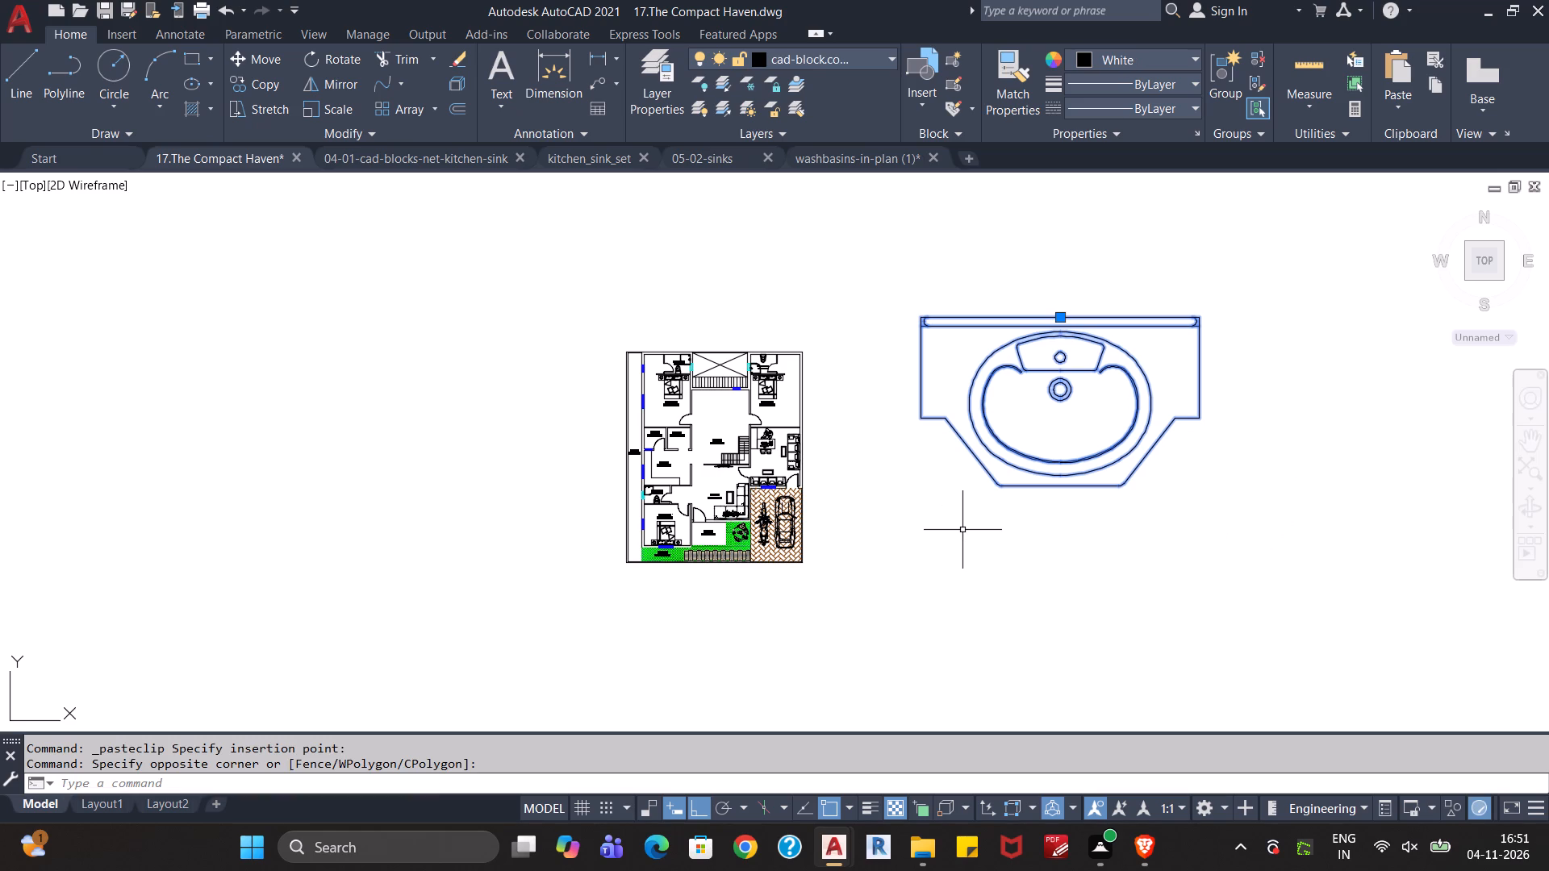
{"action": "left_click", "coordinate": [1060, 390]}
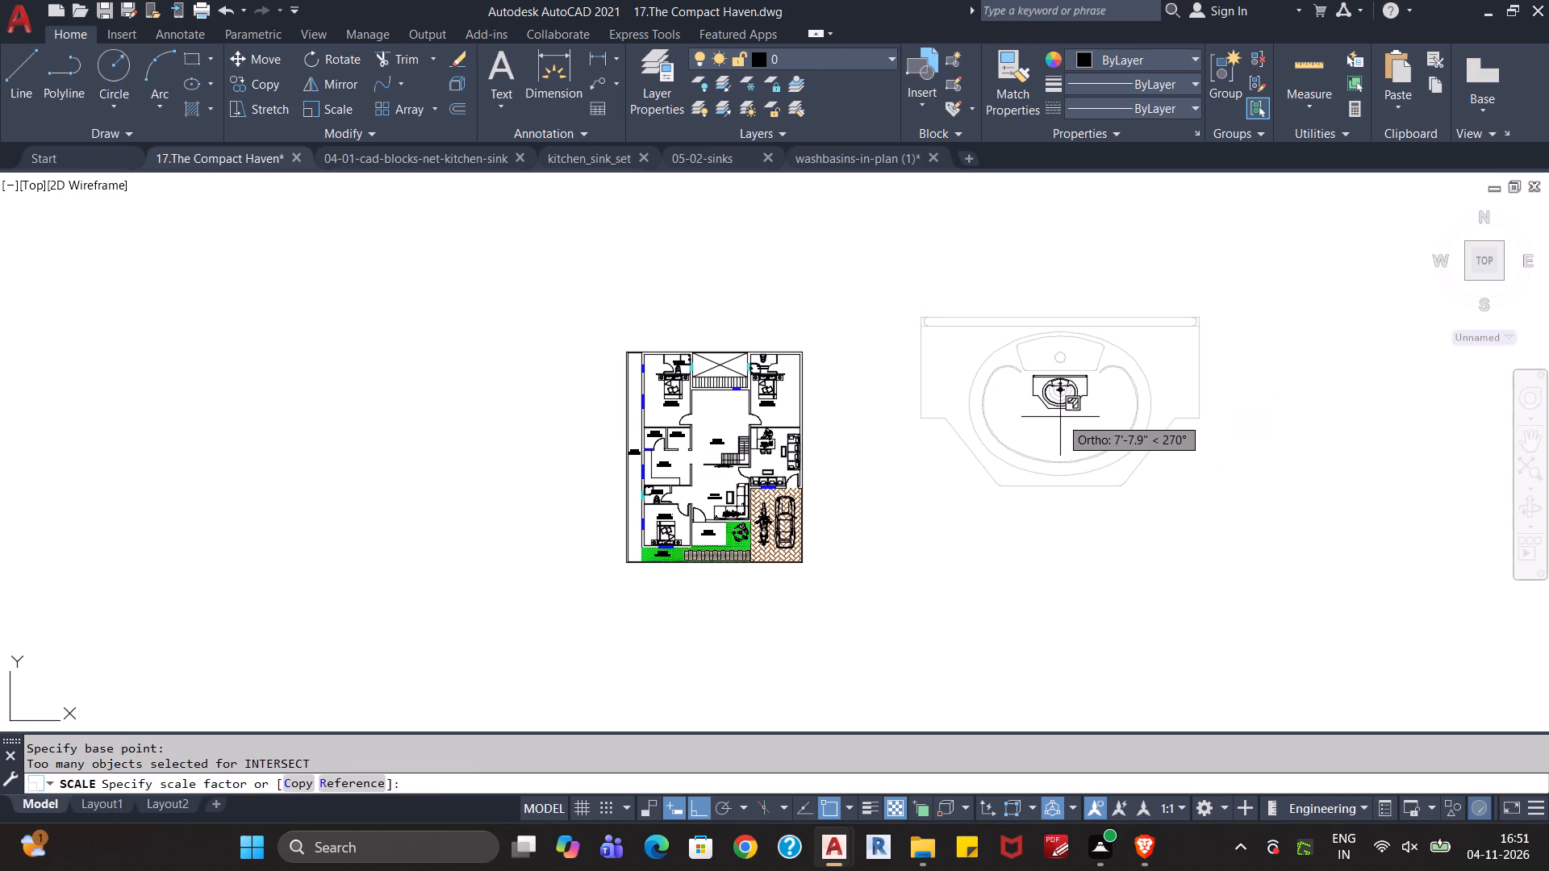
{"action": "scroll", "coordinate": [1060, 420], "scroll_direction": "up", "scroll_amount": 4}
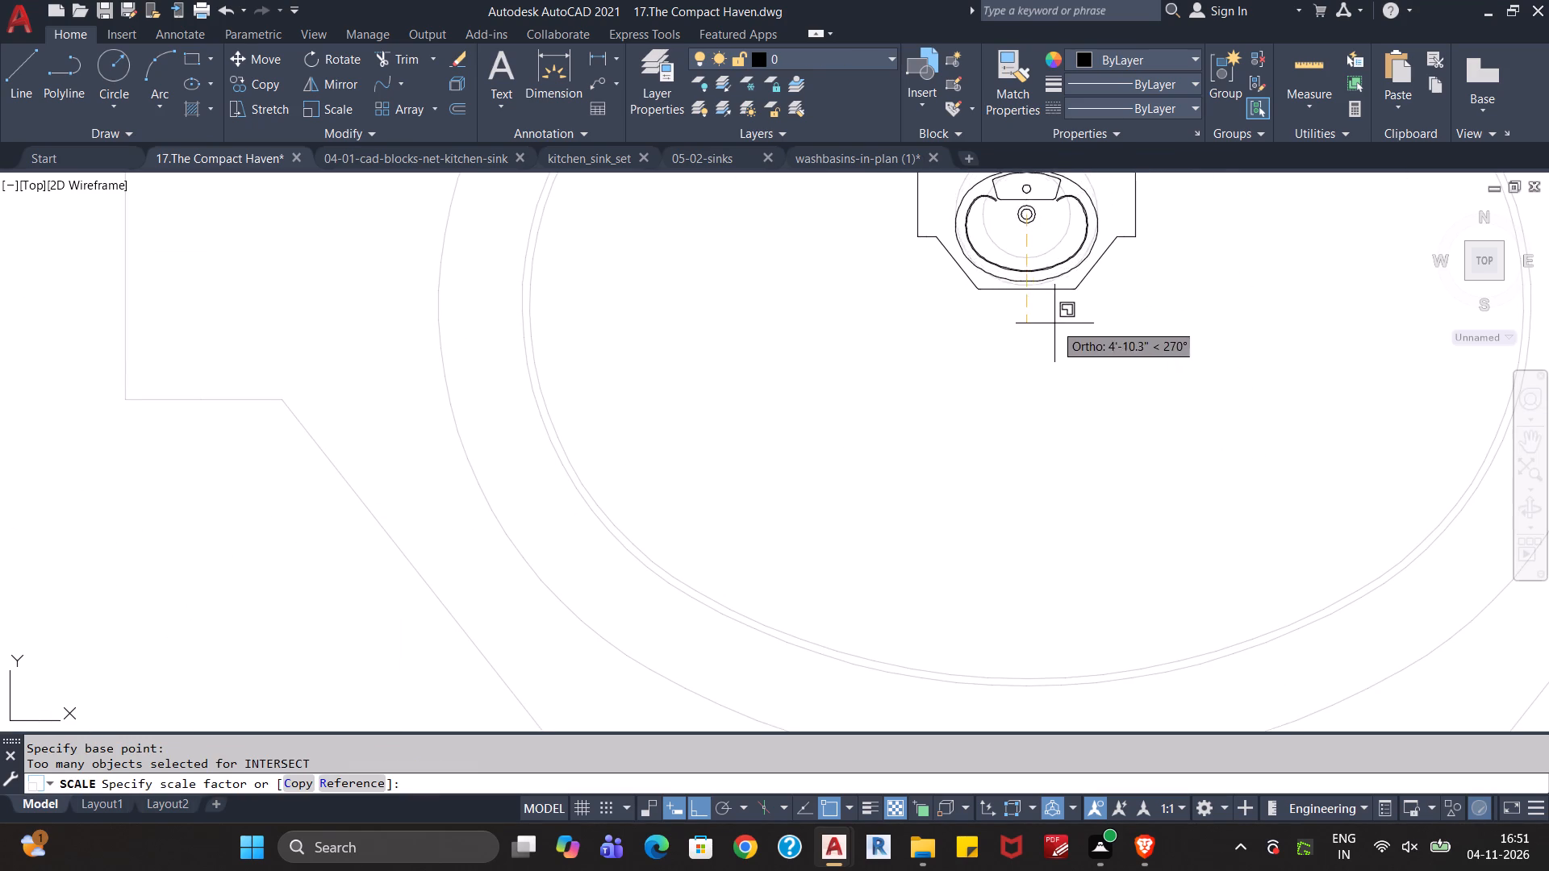
{"action": "left_click", "coordinate": [1050, 315]}
Cut the reduced washbasin and paste it just outside the floor plan's left side, beside the upper-left bedroom.
{"action": "scroll", "coordinate": [1037, 363], "scroll_direction": "down", "scroll_amount": 1}
{"action": "scroll", "coordinate": [955, 423], "scroll_direction": "down", "scroll_amount": 1}
{"action": "middle_click_drag", "start_coordinate": [1010, 431], "coordinate": [1062, 431]}
{"action": "left_click_drag", "start_coordinate": [1125, 280], "coordinate": [1105, 294]}
{"action": "left_click_drag", "start_coordinate": [1023, 396], "coordinate": [1021, 405]}
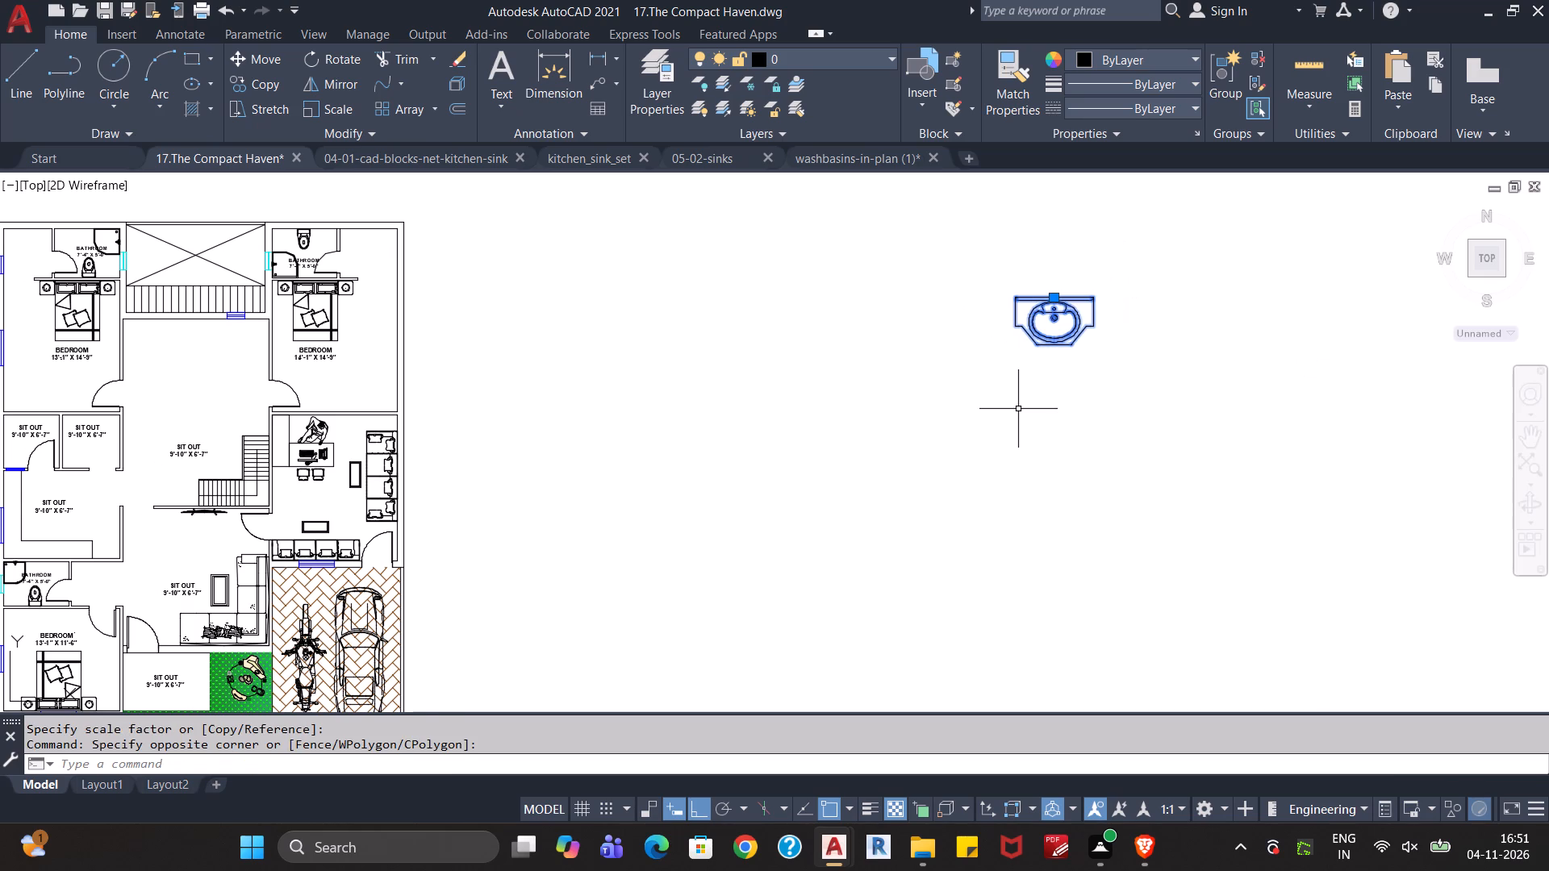
{"action": "key", "text": "ctrl+x"}
{"action": "middle_click_drag", "start_coordinate": [670, 490], "coordinate": [1138, 441]}
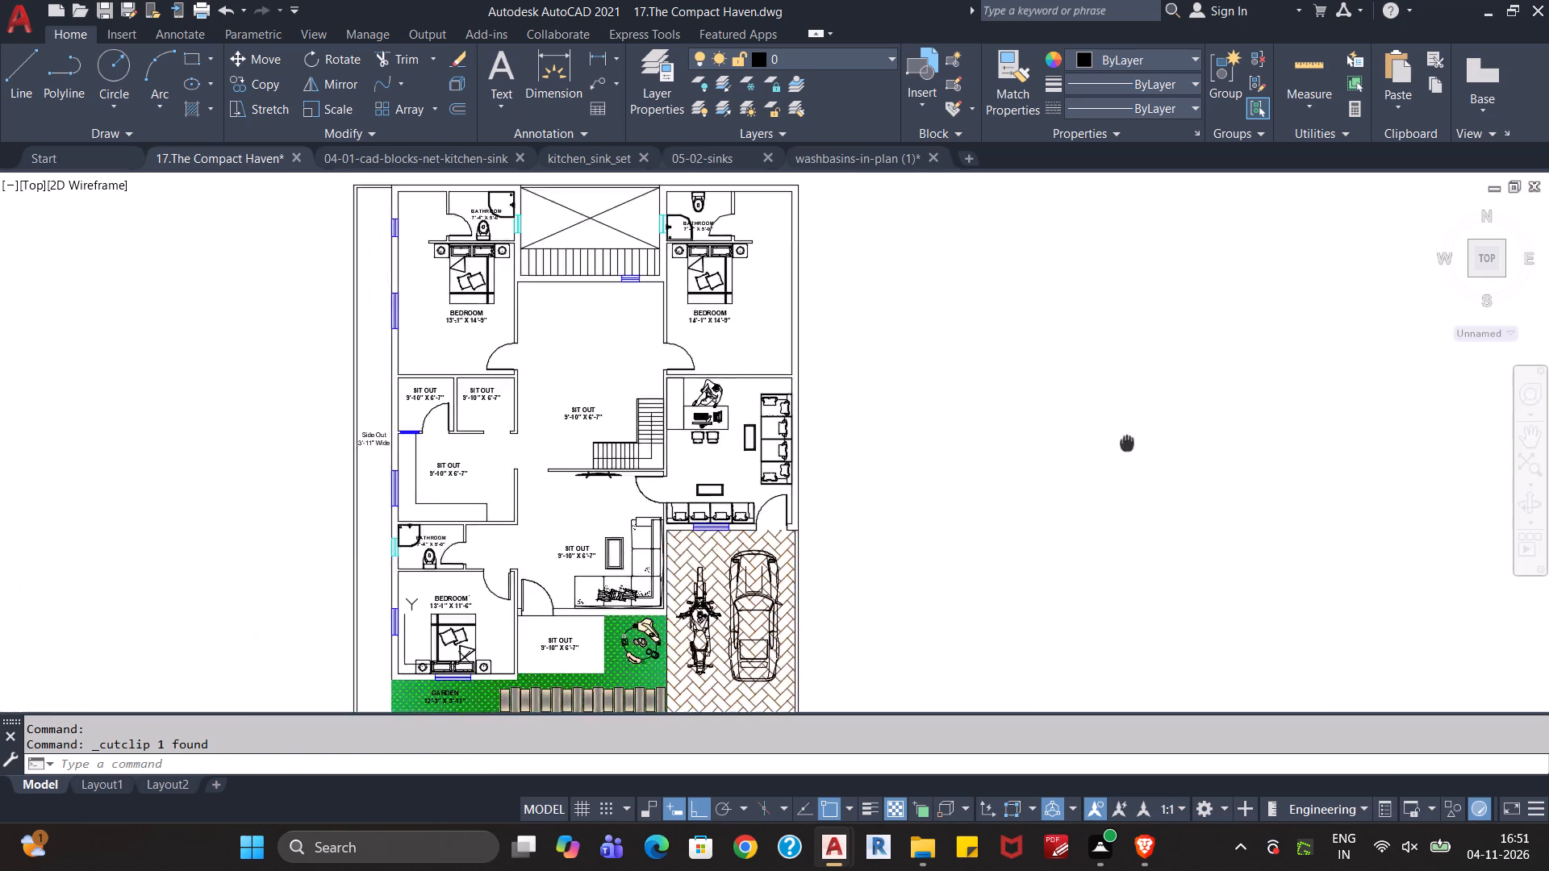
{"action": "middle_click_drag", "start_coordinate": [1138, 441], "coordinate": [1288, 423]}
{"action": "key", "text": "ctrl+v"}
{"action": "left_click", "coordinate": [458, 261]}
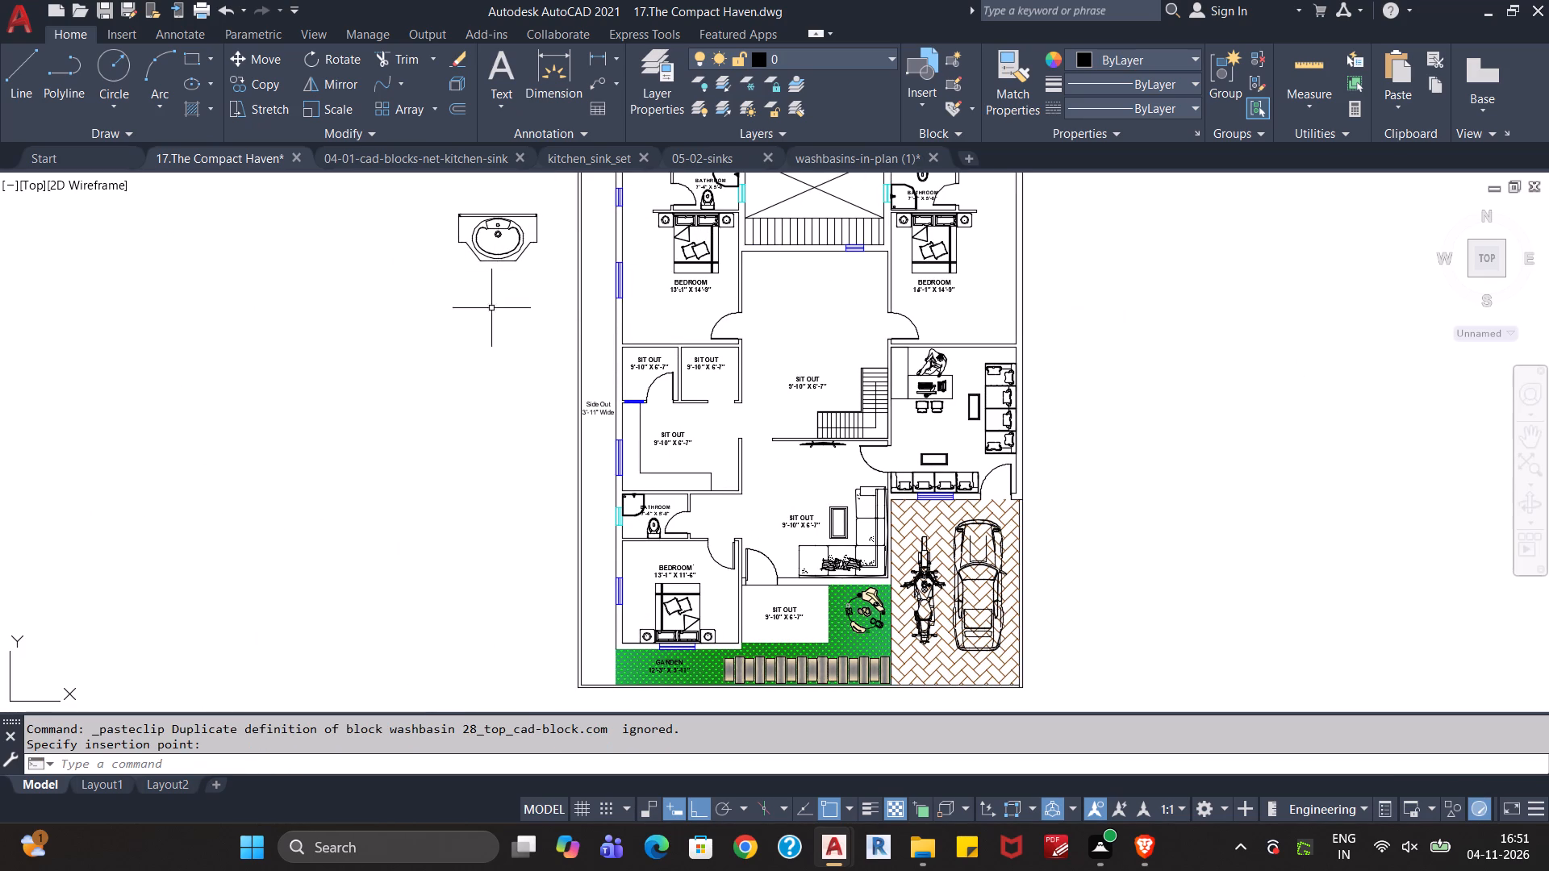
Close the washbasins-in-plan (1) and 05-02-sinks drawings without saving their changes.
{"action": "middle_click_drag", "start_coordinate": [1144, 369], "coordinate": [1008, 448]}
{"action": "scroll", "coordinate": [987, 452], "scroll_direction": "down", "scroll_amount": 1}
{"action": "middle_click_drag", "start_coordinate": [1101, 467], "coordinate": [1021, 450]}
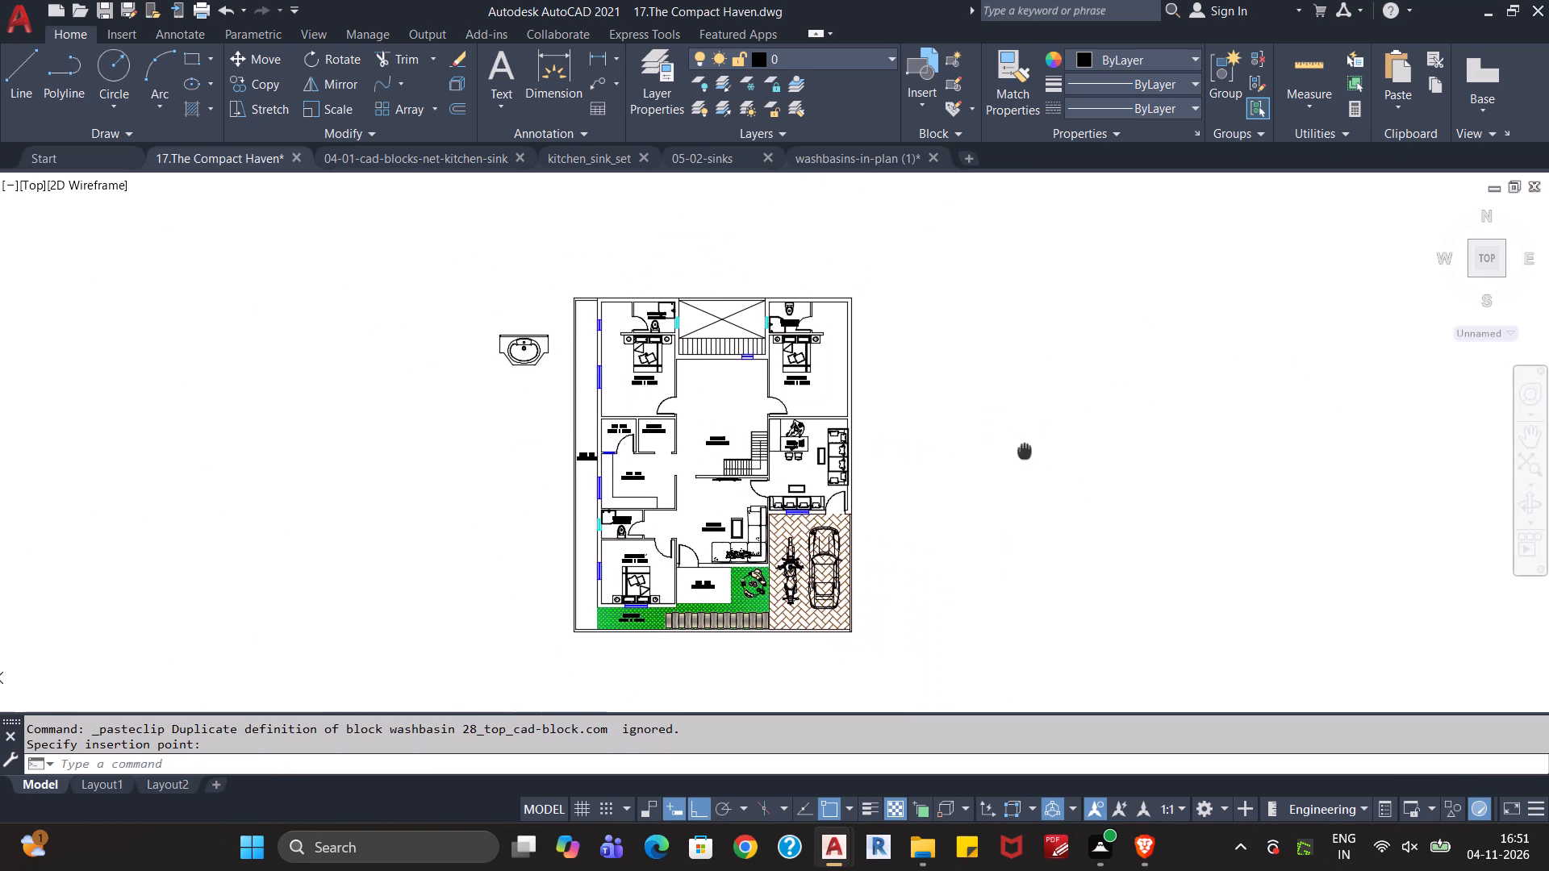
{"action": "middle_click_drag", "start_coordinate": [1021, 450], "coordinate": [1020, 448]}
{"action": "scroll", "coordinate": [1017, 448], "scroll_direction": "up", "scroll_amount": 1}
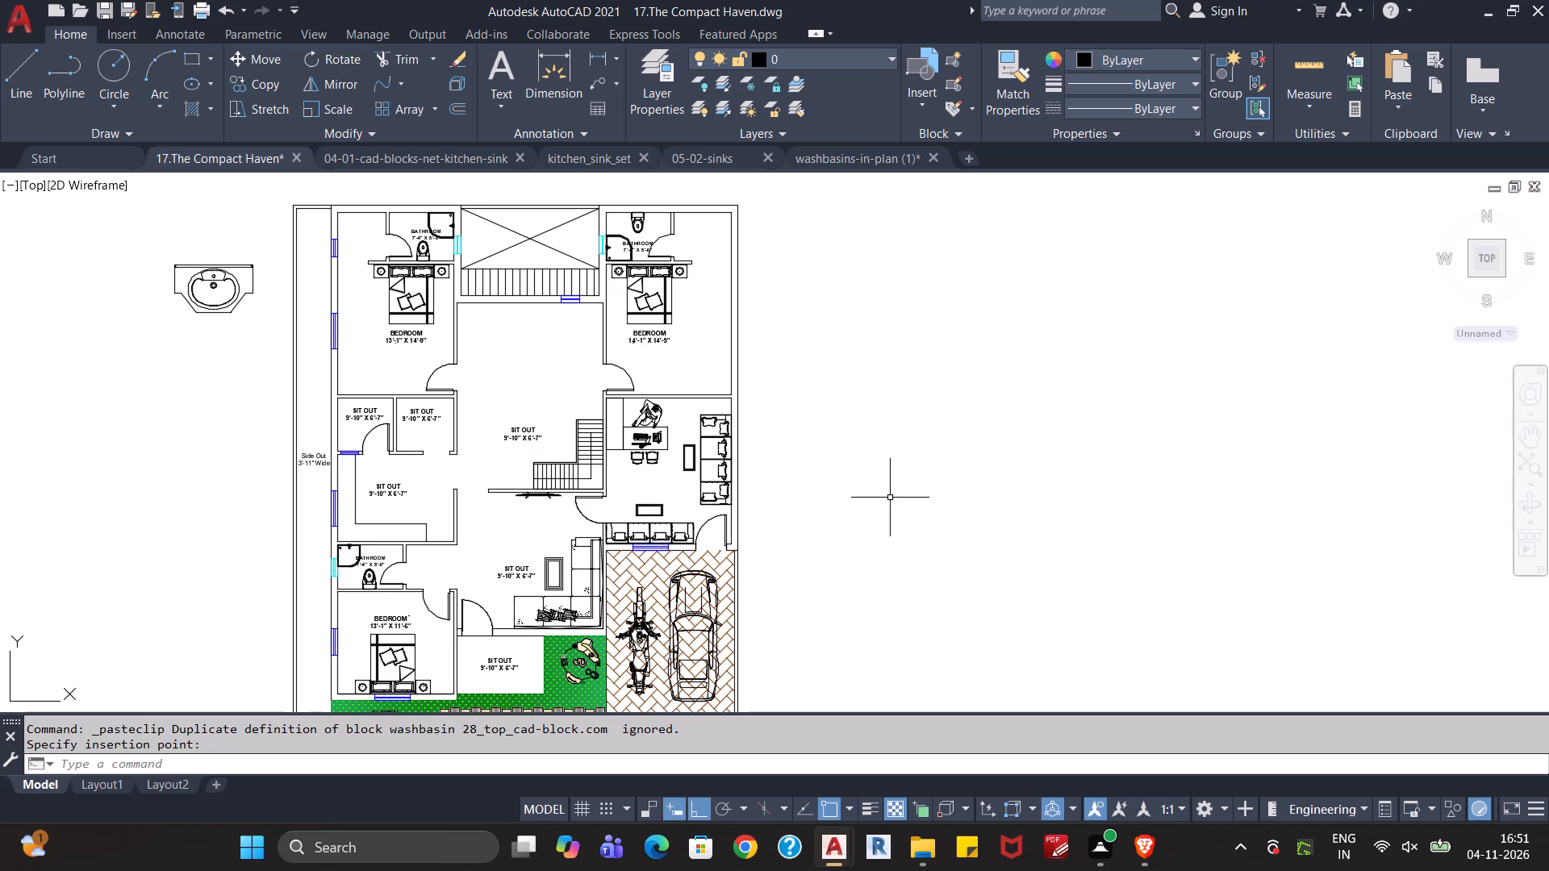
{"action": "left_click", "coordinate": [862, 160]}
{"action": "left_click", "coordinate": [937, 159]}
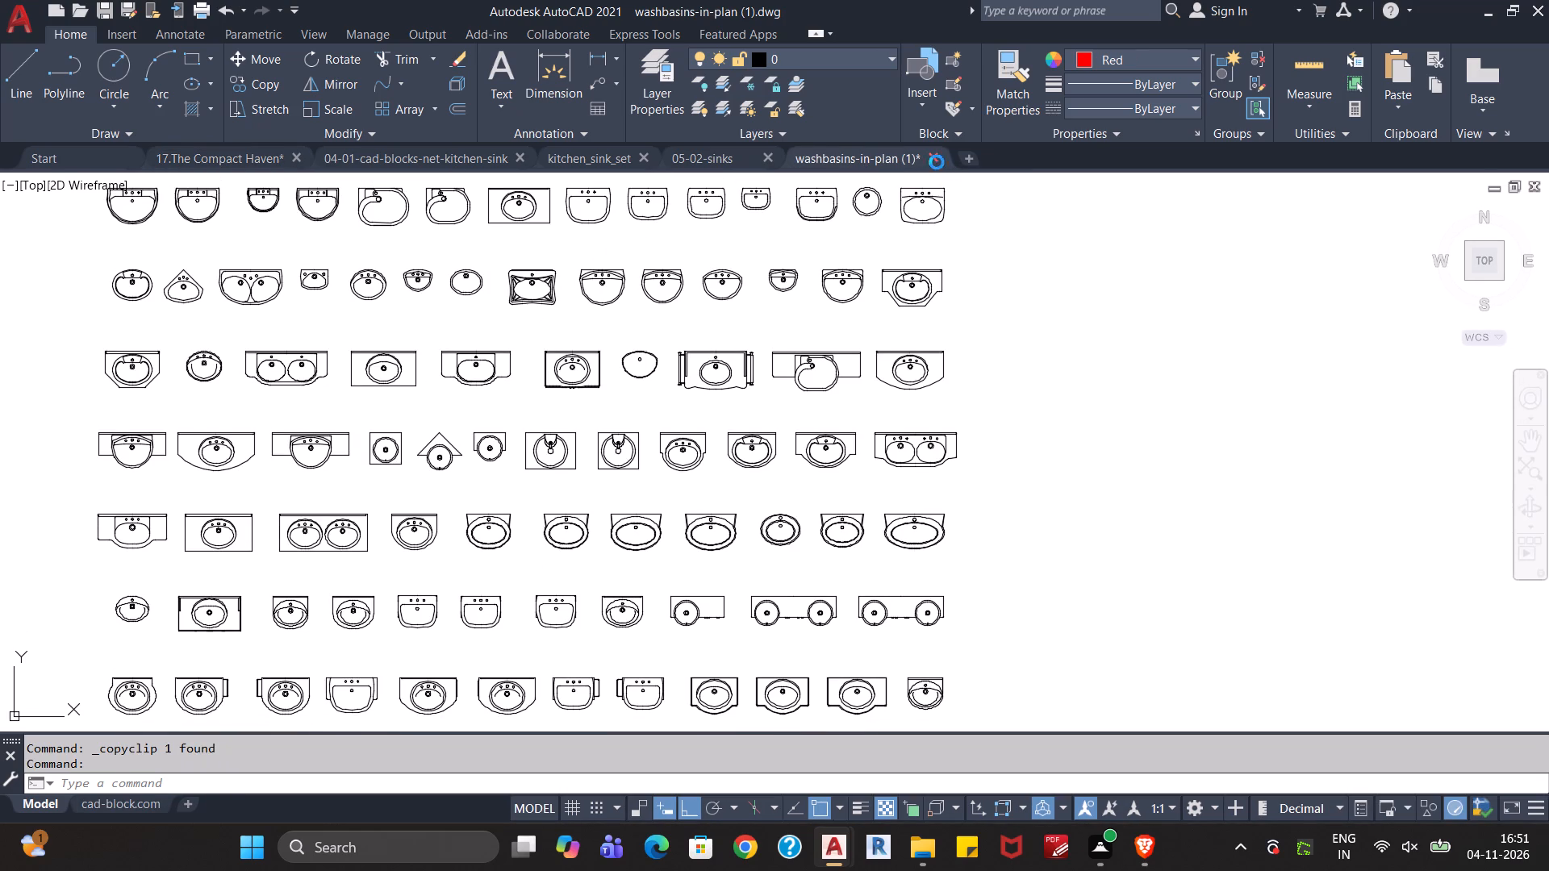
{"action": "left_click", "coordinate": [846, 471]}
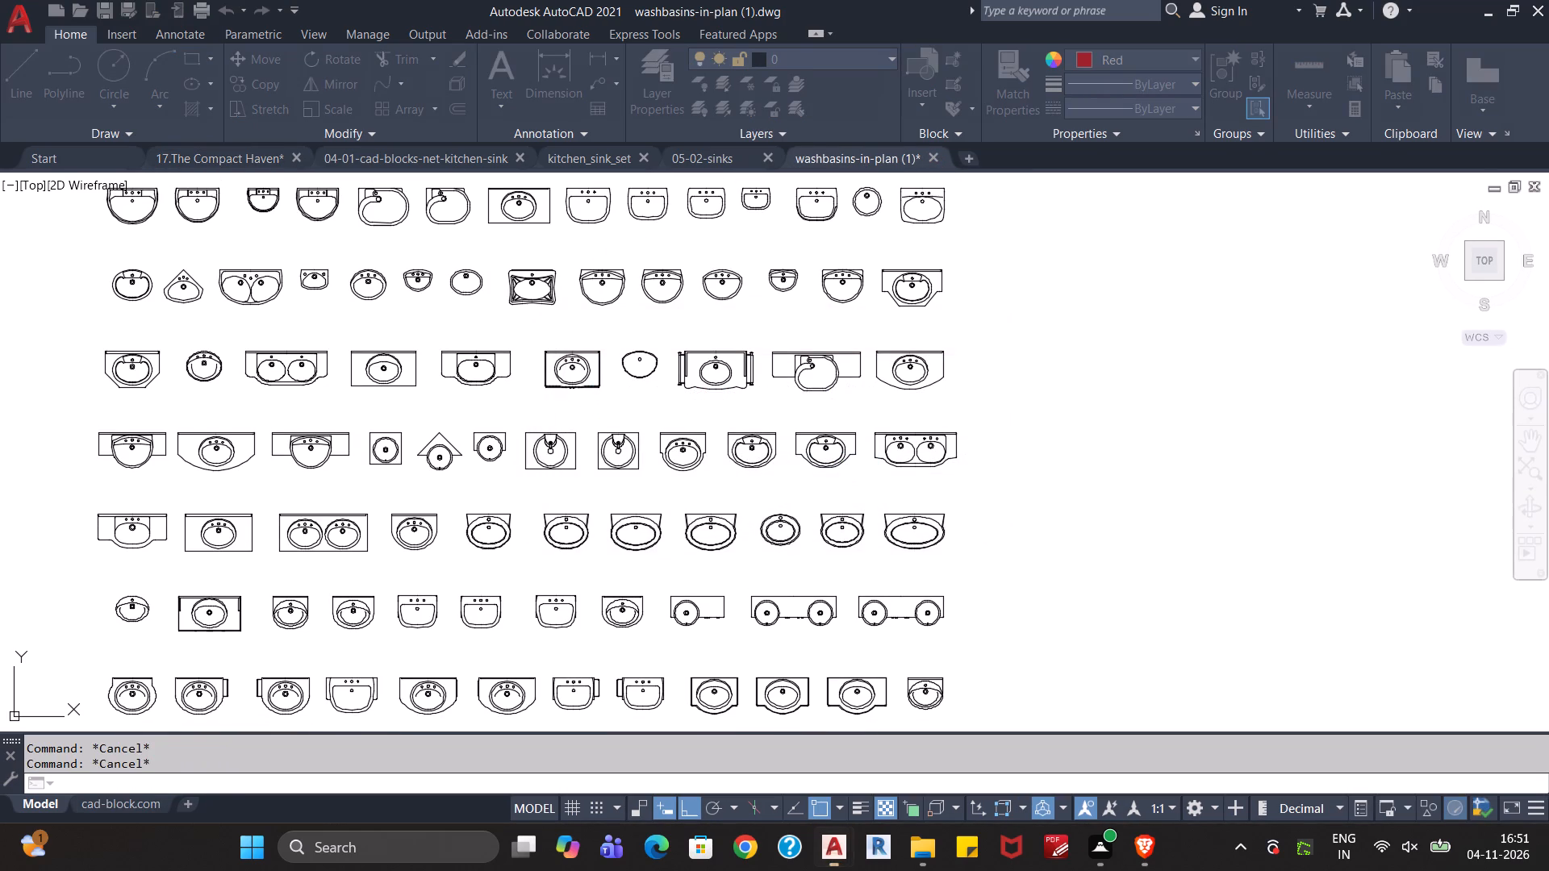
{"action": "scroll", "coordinate": [748, 377], "scroll_direction": "up", "scroll_amount": 1}
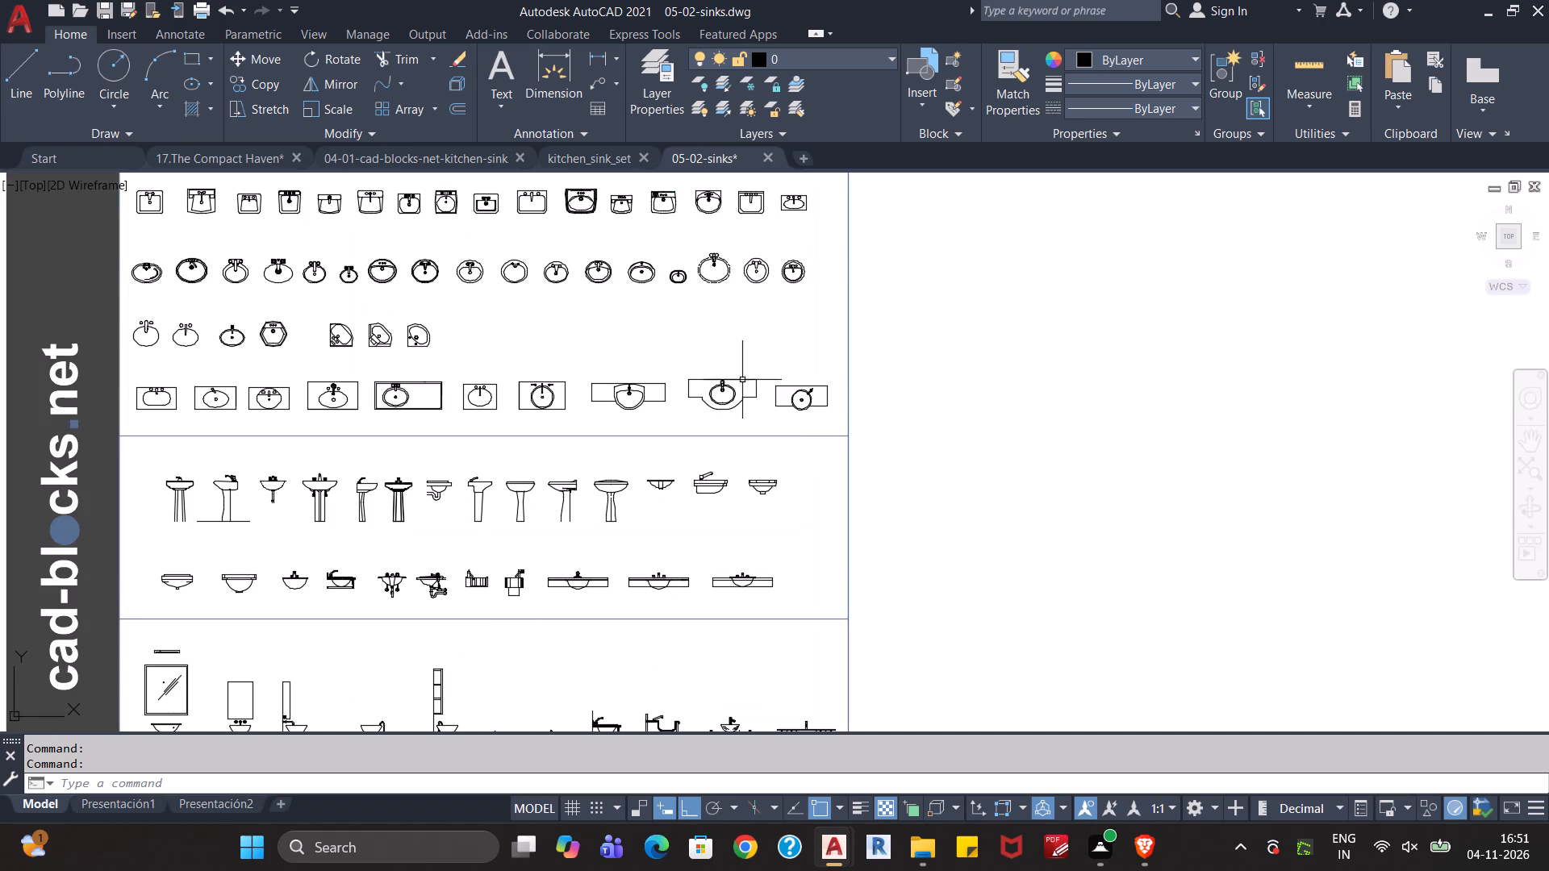
{"action": "middle_click_drag", "start_coordinate": [674, 343], "coordinate": [788, 452]}
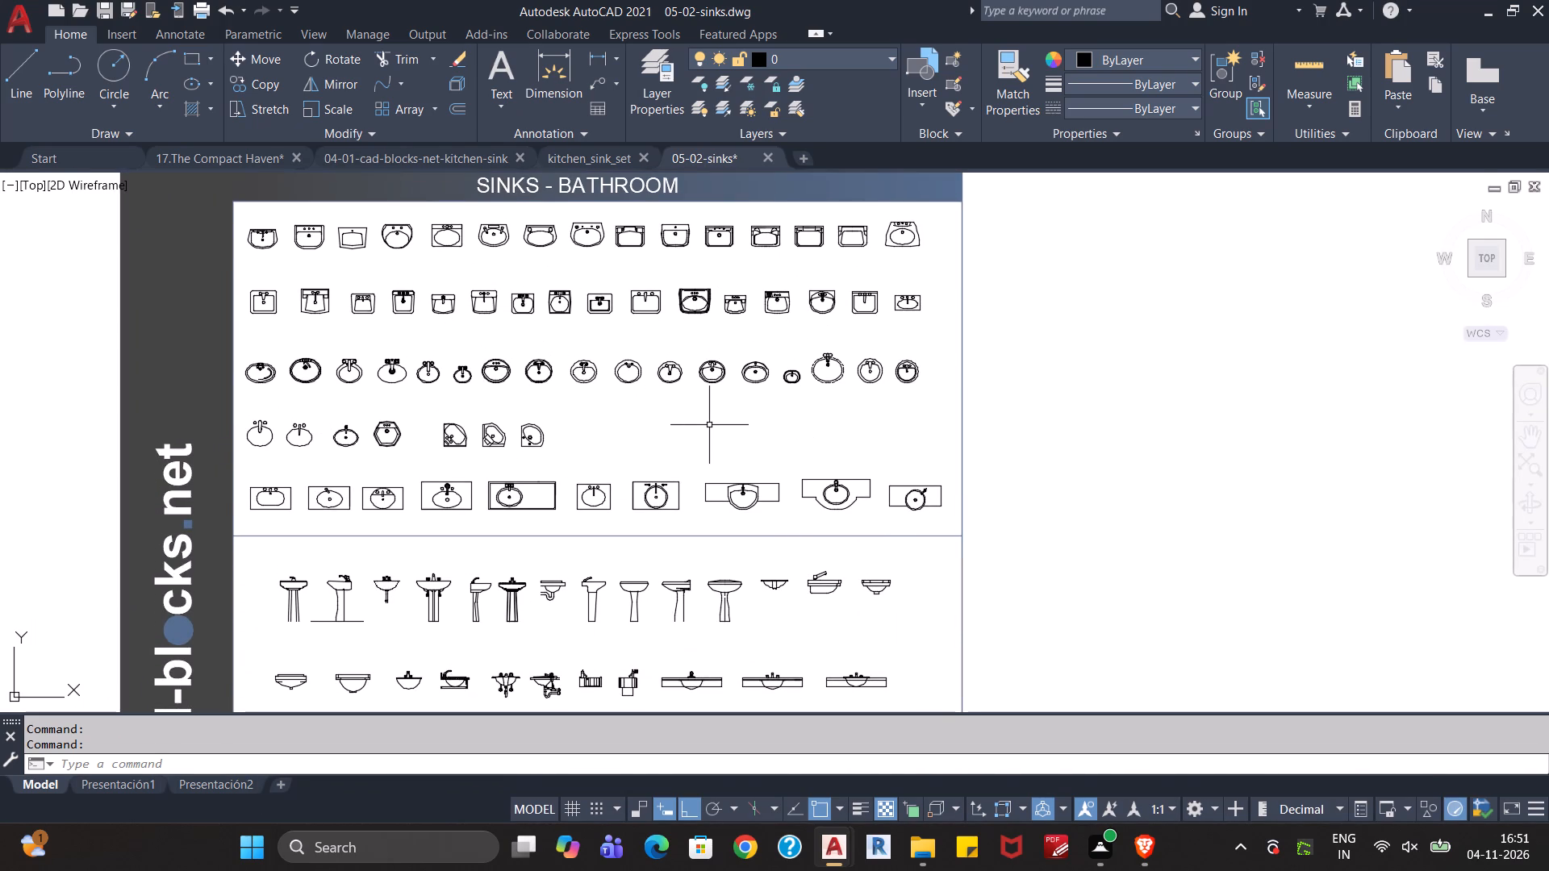
{"action": "left_click", "coordinate": [770, 156]}
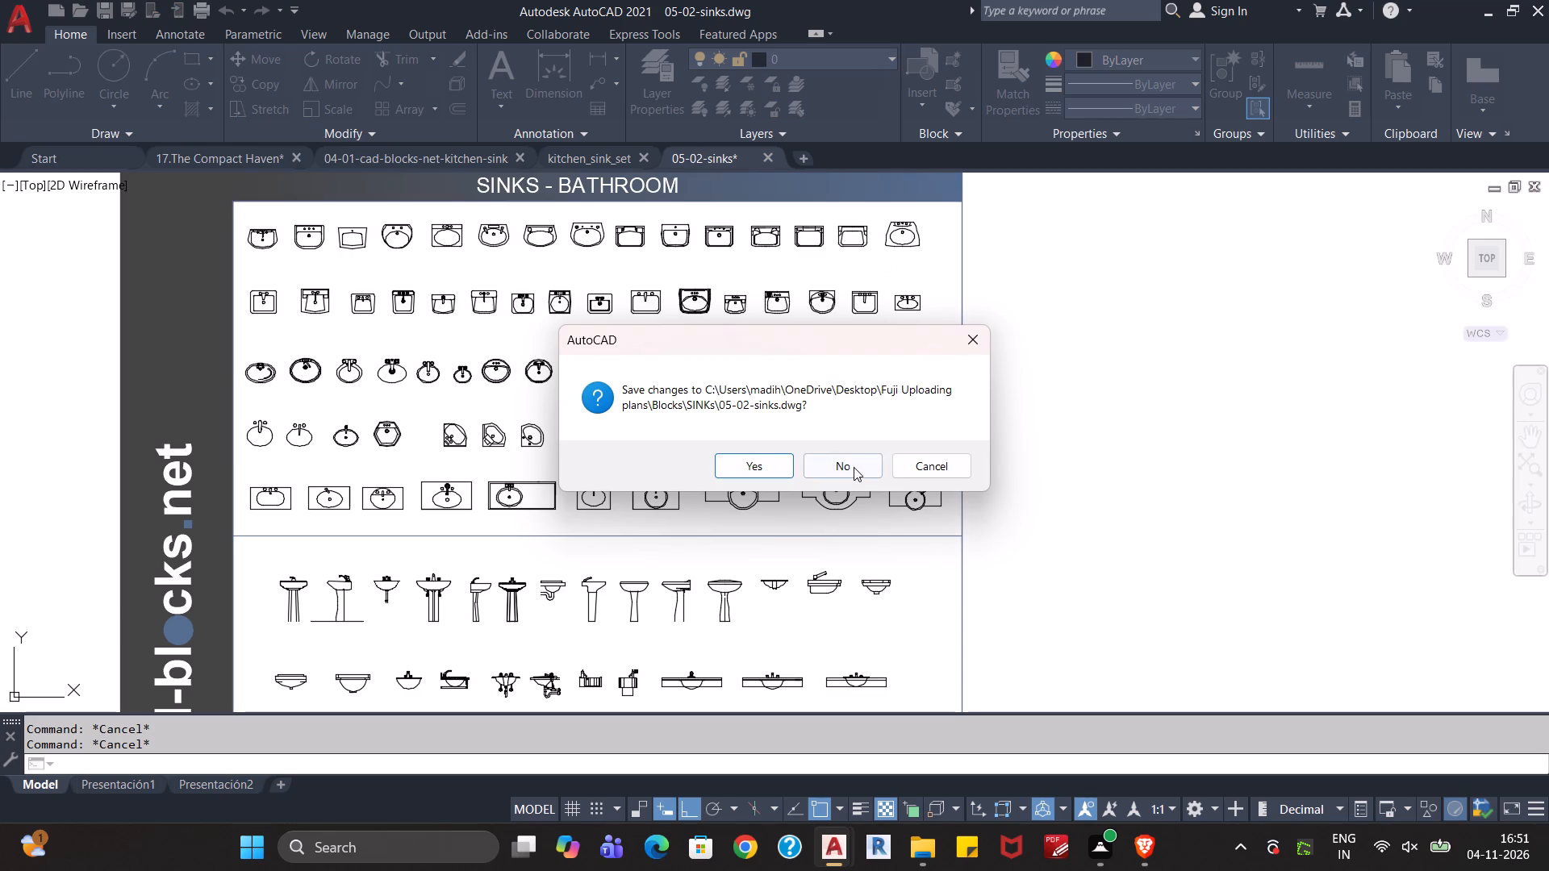
{"action": "left_click", "coordinate": [854, 467]}
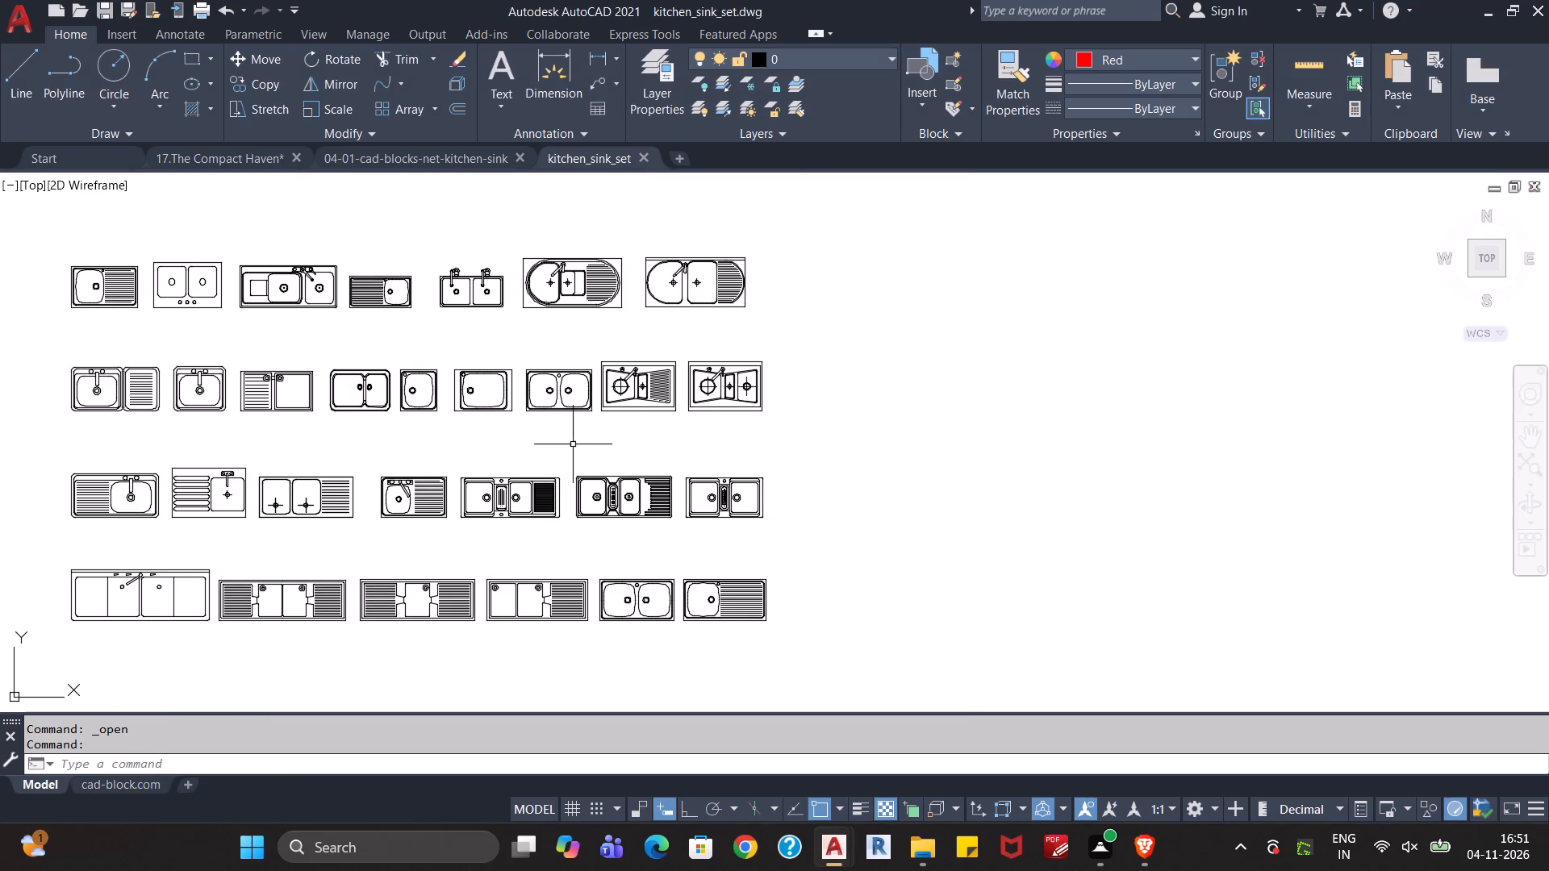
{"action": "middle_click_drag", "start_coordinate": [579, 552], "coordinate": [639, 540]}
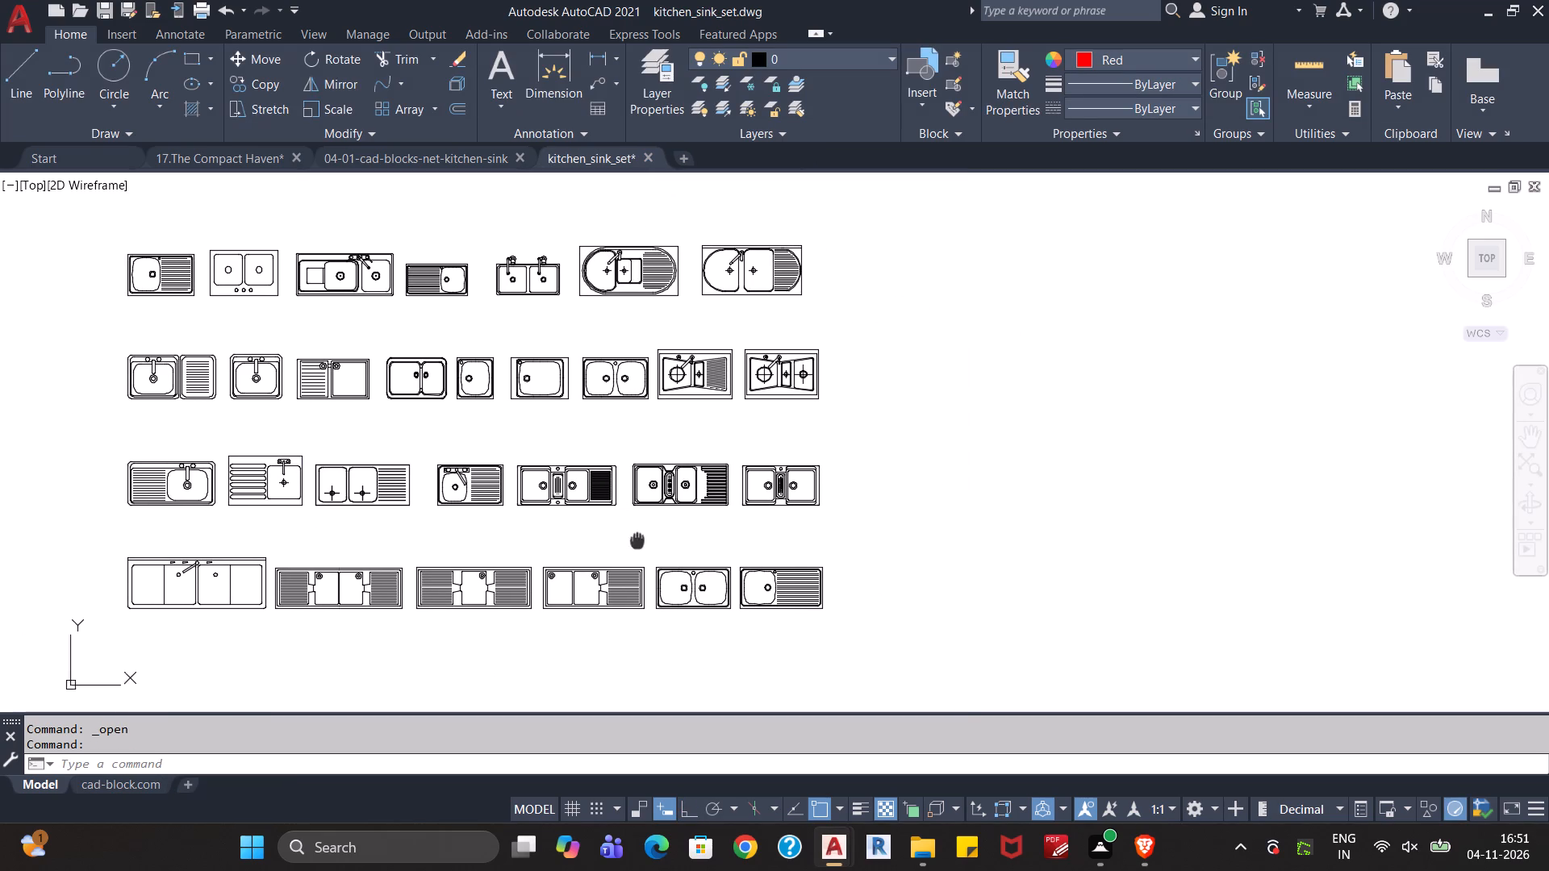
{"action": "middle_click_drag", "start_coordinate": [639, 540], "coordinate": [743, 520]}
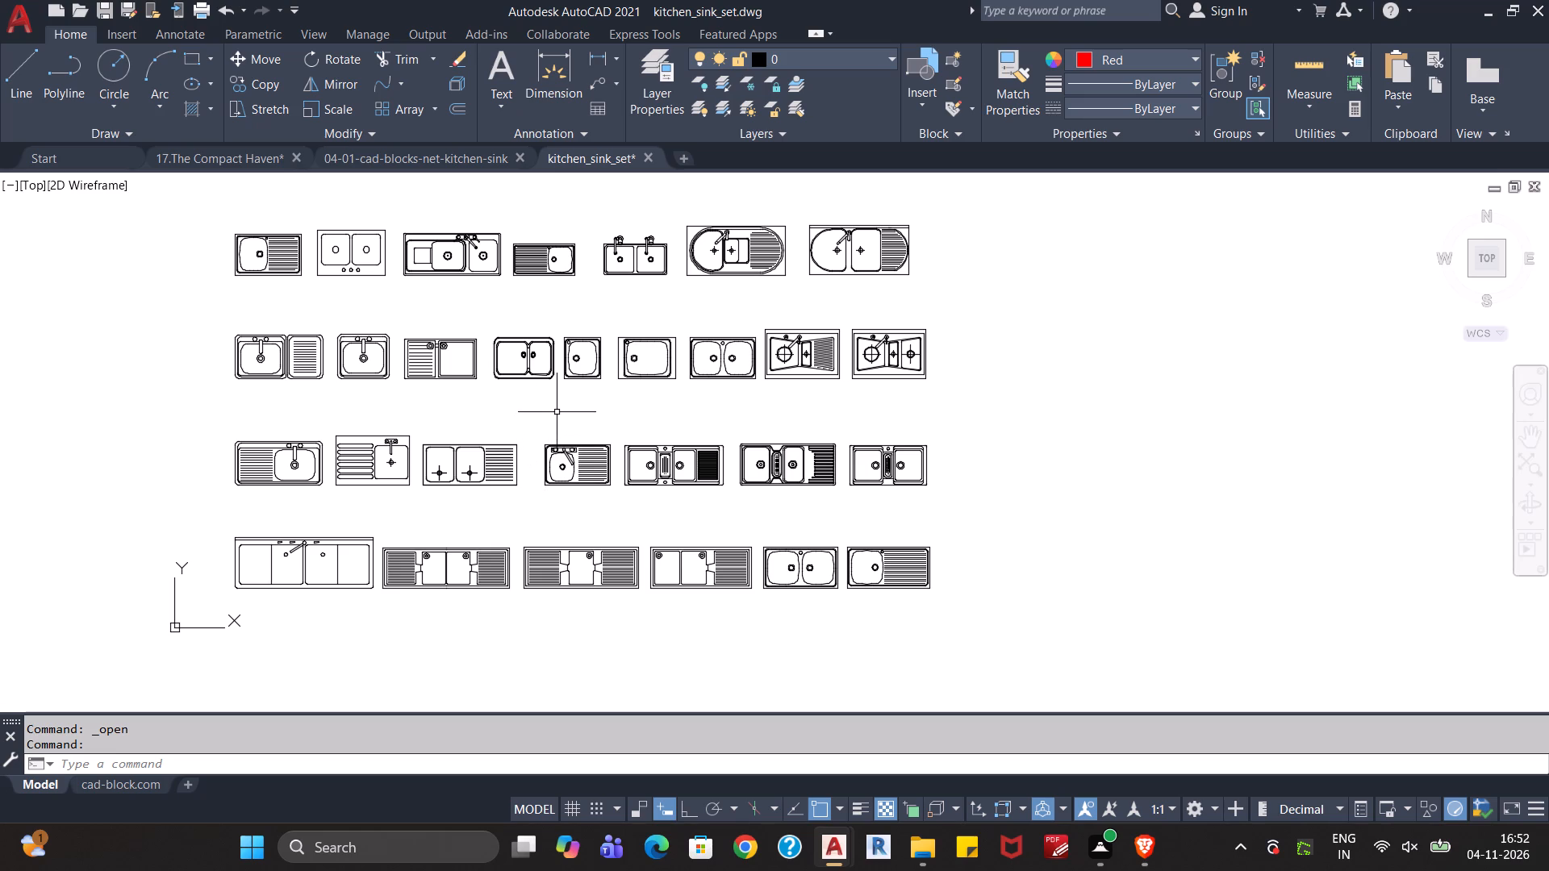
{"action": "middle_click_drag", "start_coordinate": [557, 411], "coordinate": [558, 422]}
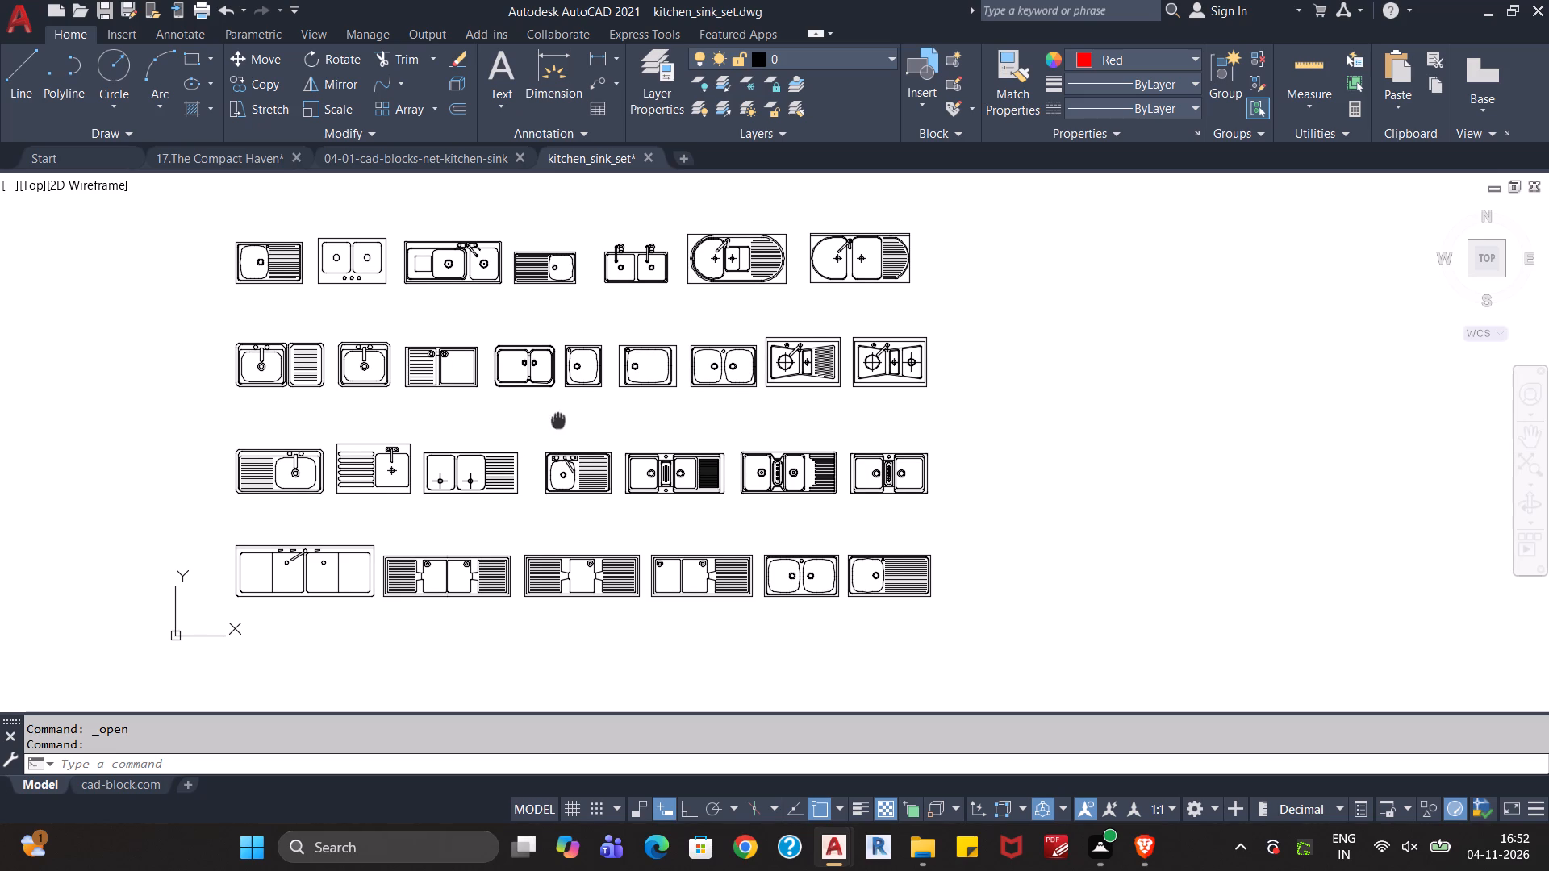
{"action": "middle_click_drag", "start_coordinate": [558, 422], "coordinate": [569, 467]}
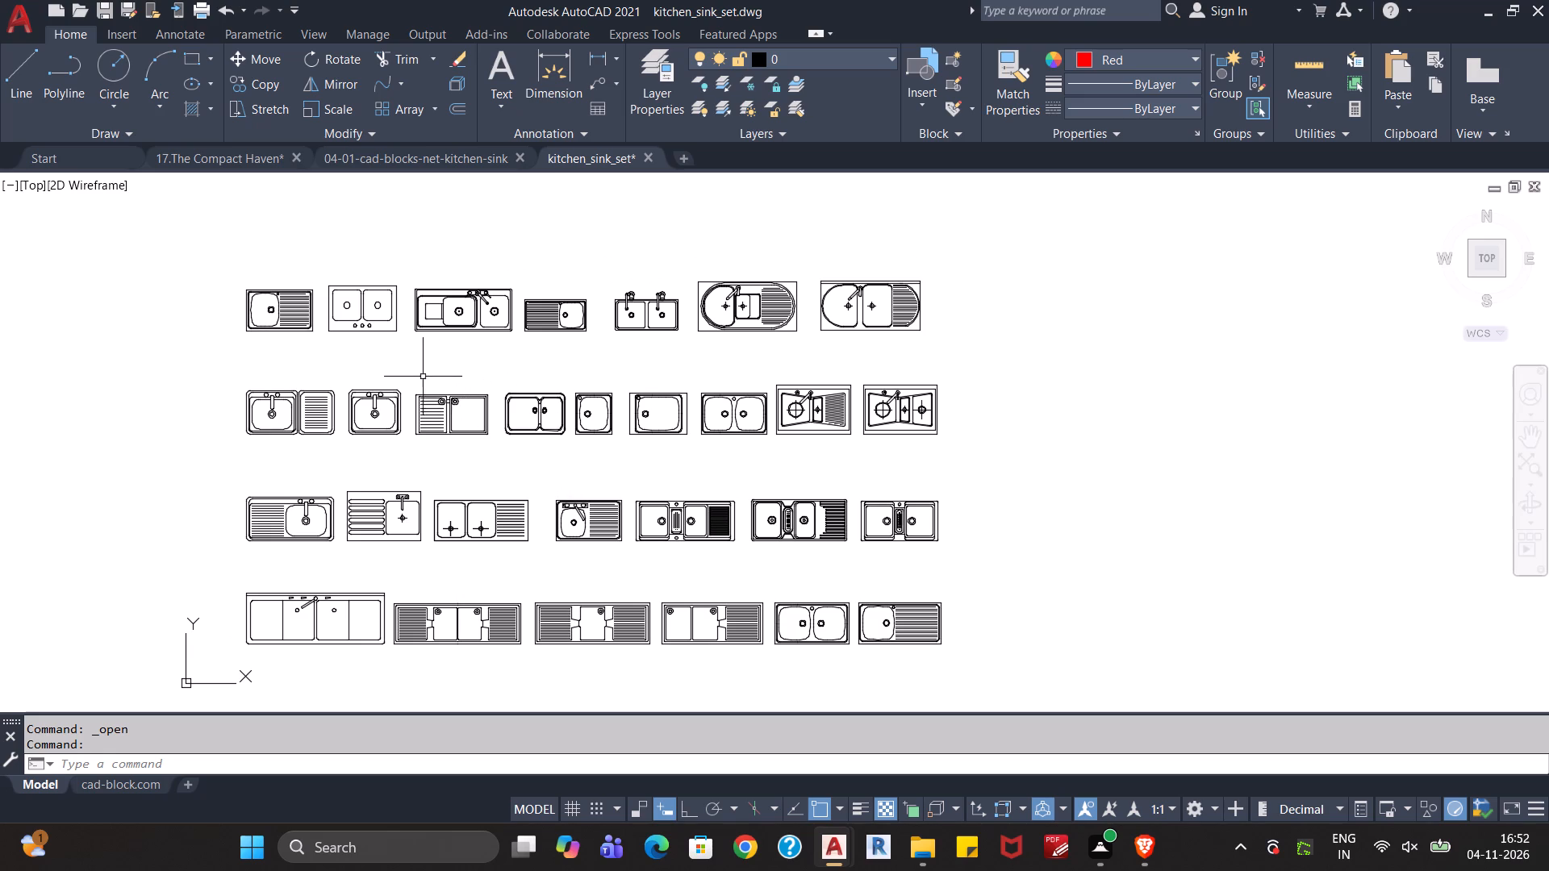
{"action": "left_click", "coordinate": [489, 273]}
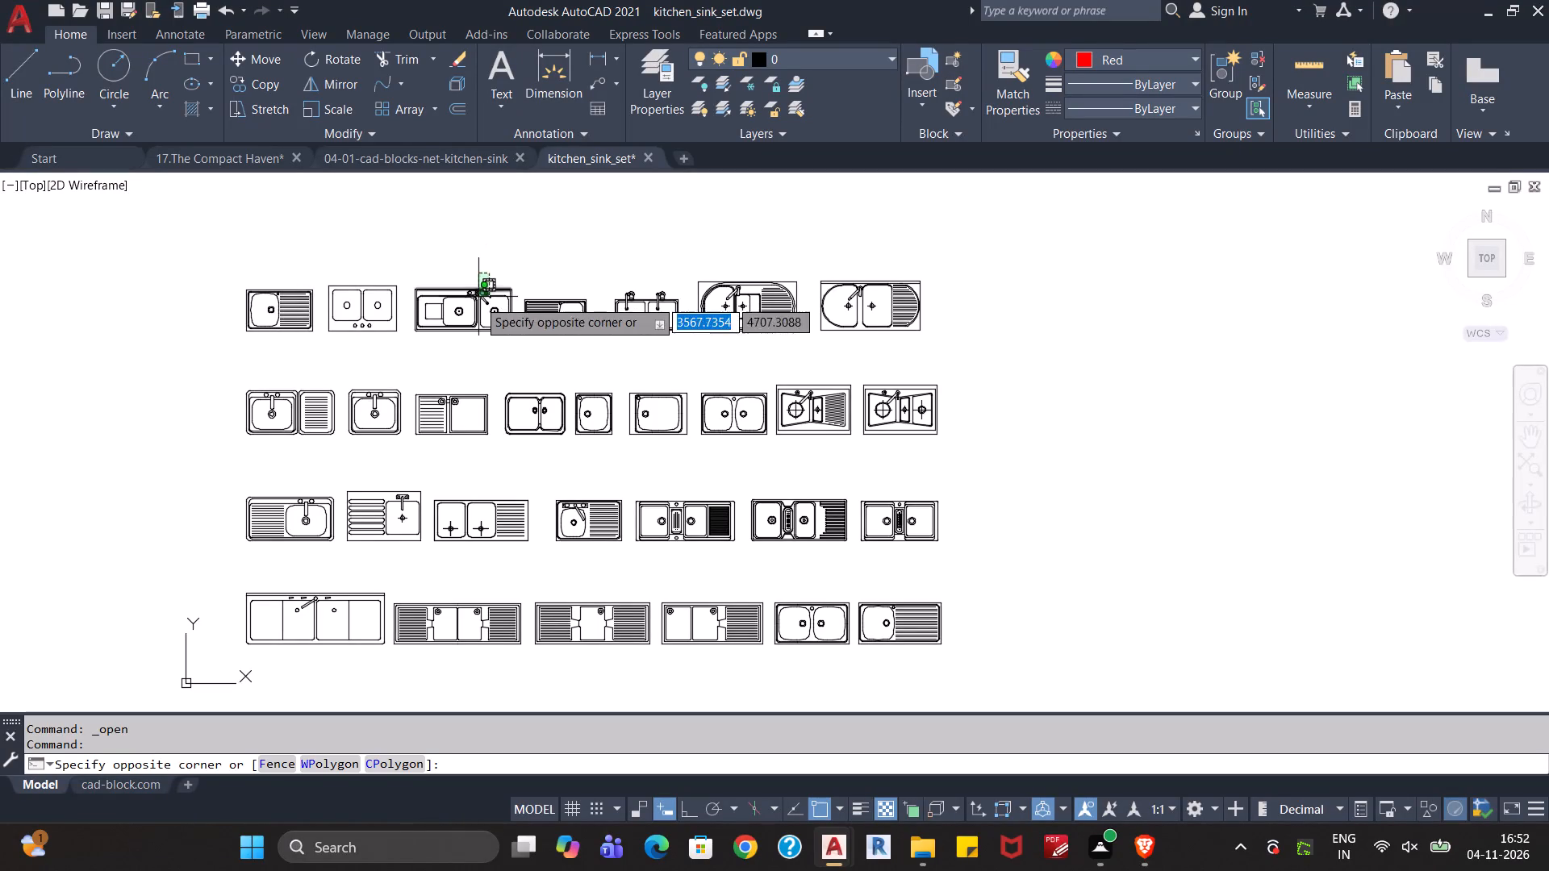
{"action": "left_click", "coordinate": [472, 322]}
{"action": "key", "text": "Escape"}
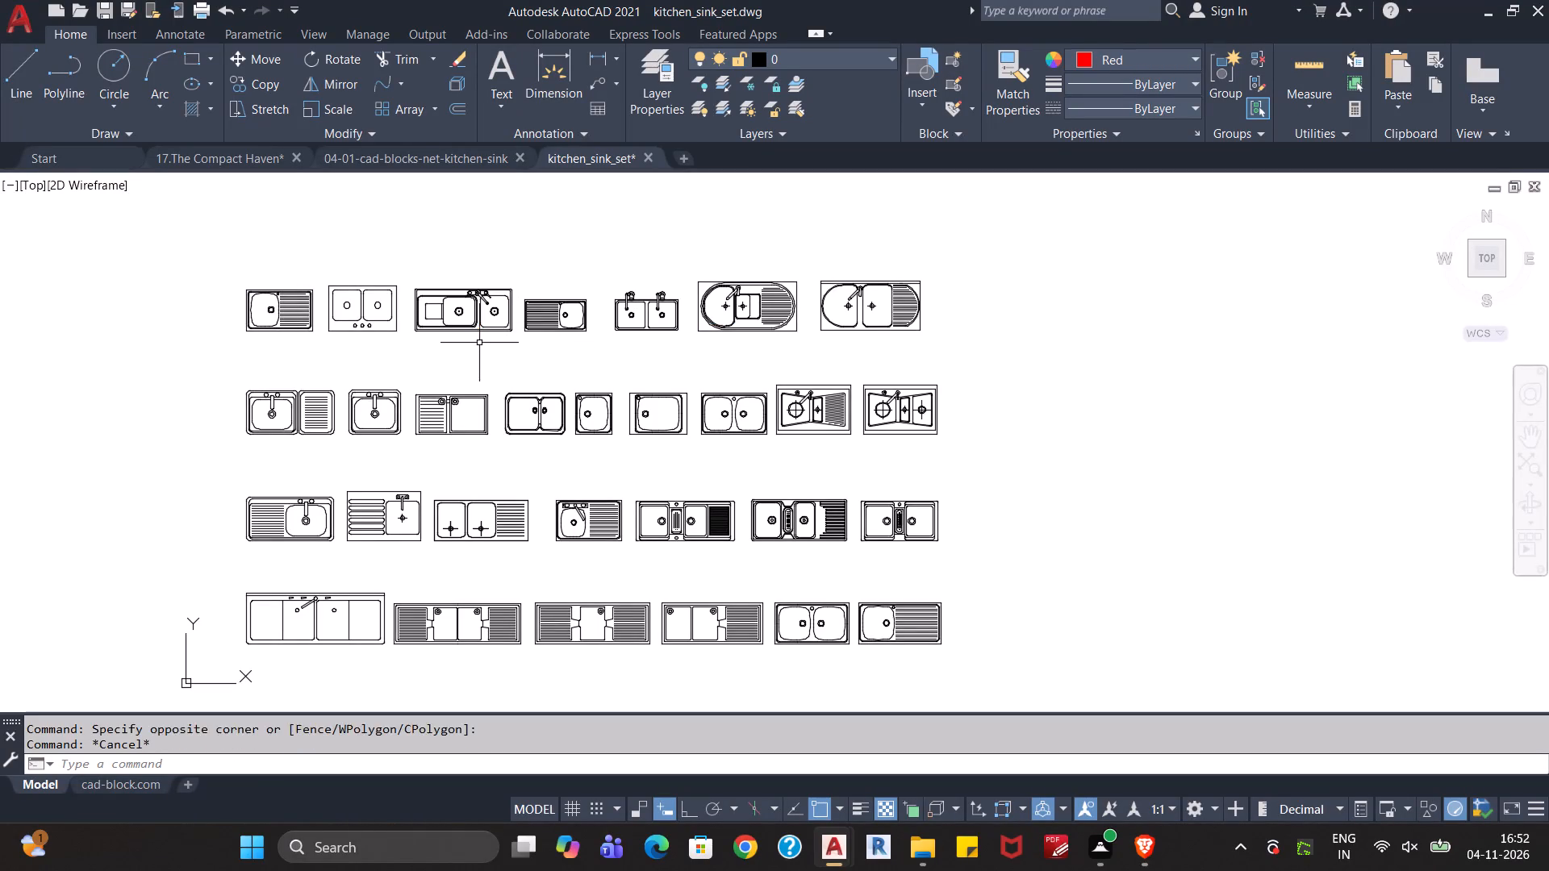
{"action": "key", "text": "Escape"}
Copy the top row's third sink, with two unequal bowls, from kitchen_sink_set into The Compact Haven, in empty space right of the floor plan.
{"action": "scroll", "coordinate": [509, 281], "scroll_direction": "up", "scroll_amount": 2}
{"action": "left_click", "coordinate": [524, 282]}
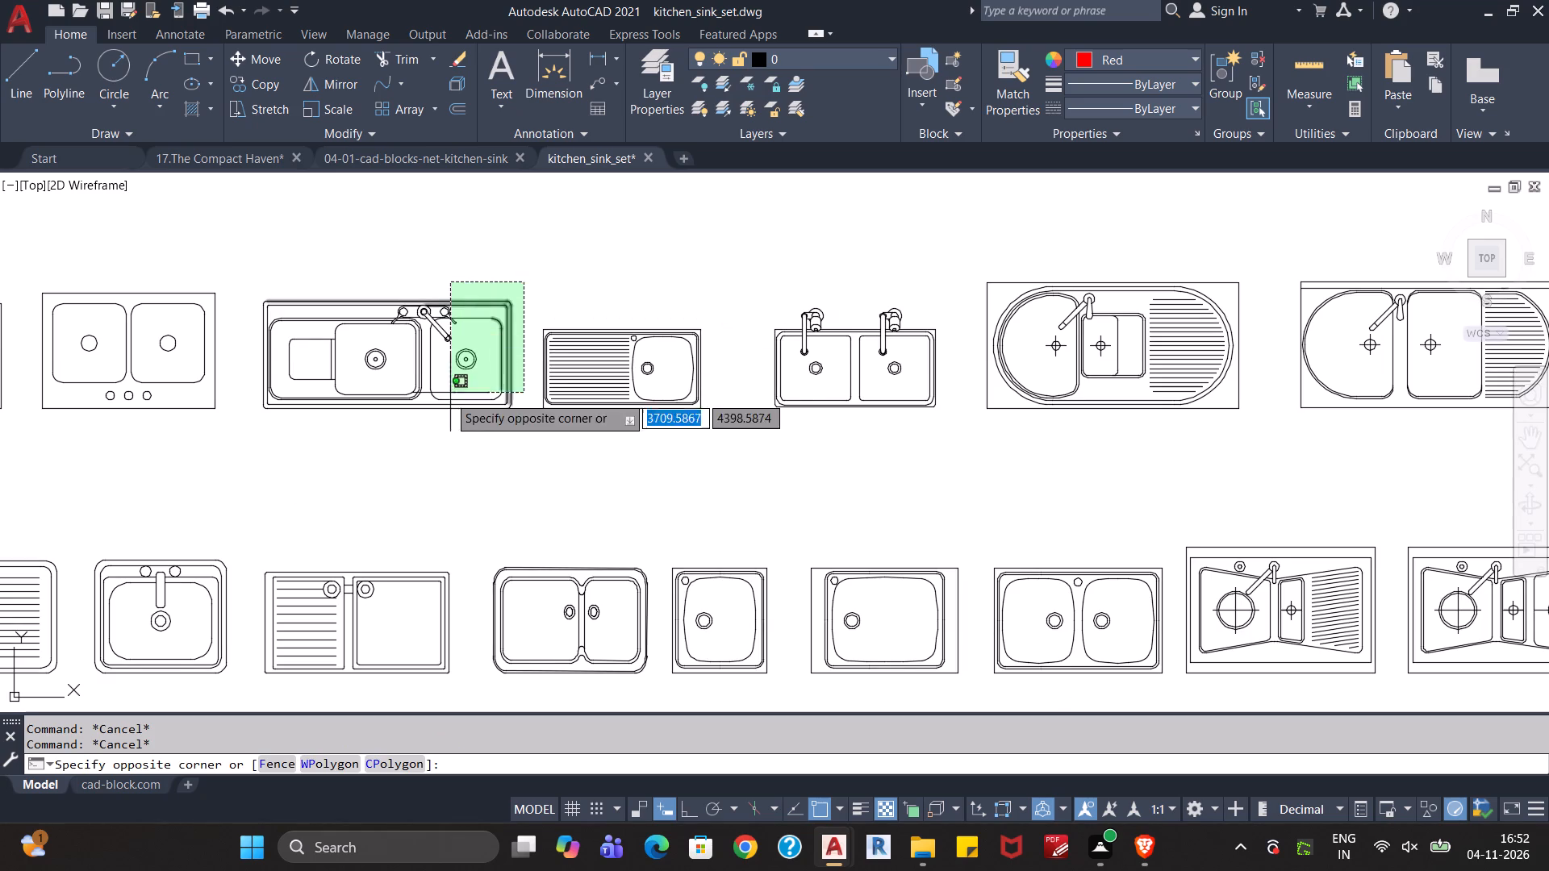
{"action": "left_click", "coordinate": [246, 465]}
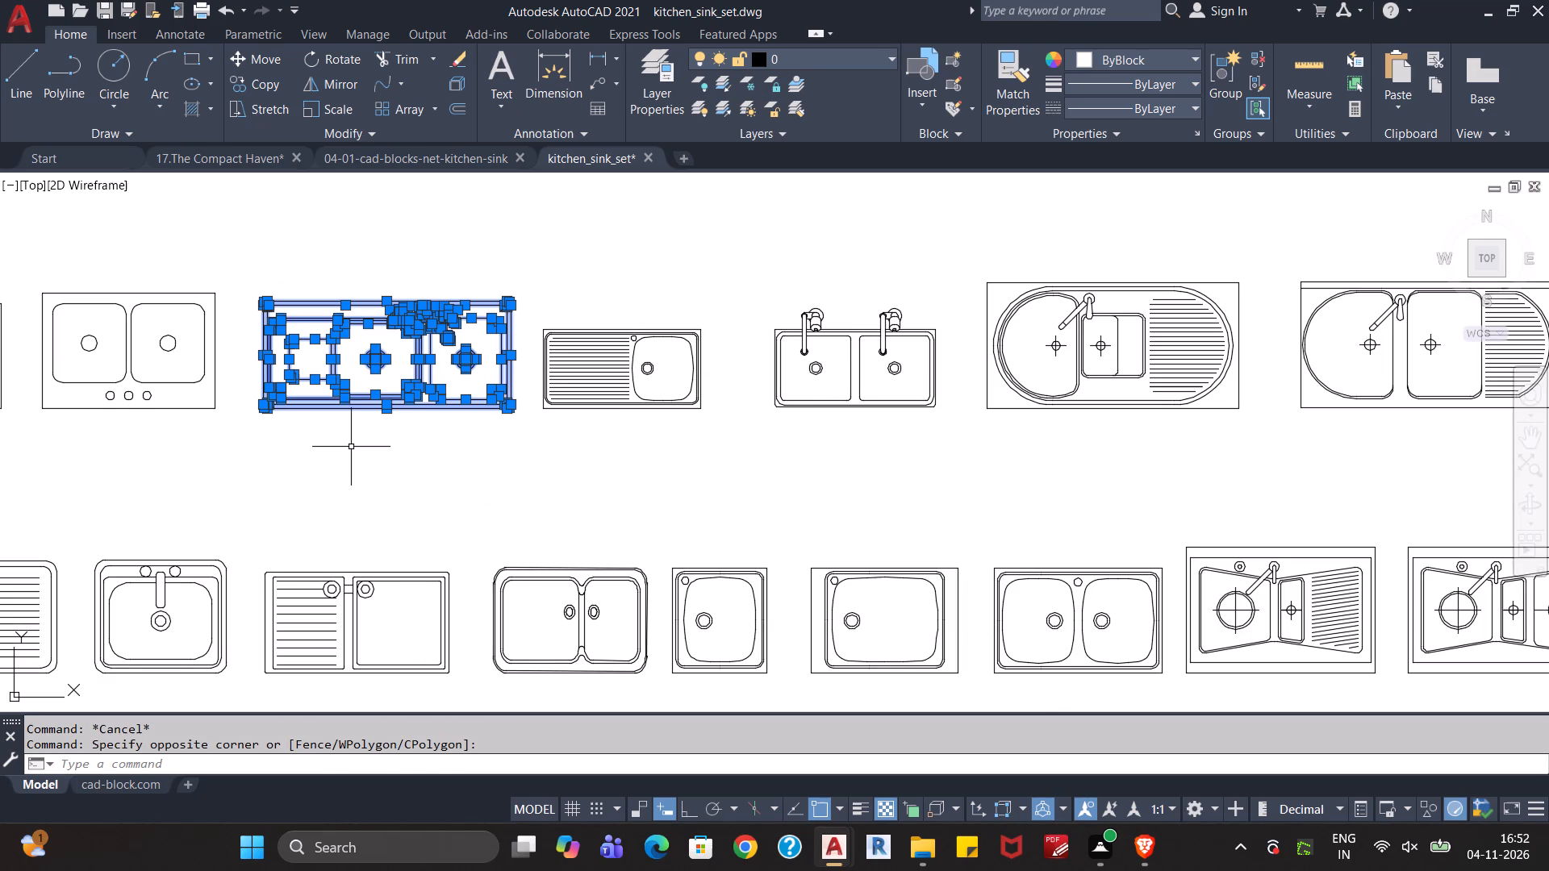
{"action": "key", "text": "ctrl+c"}
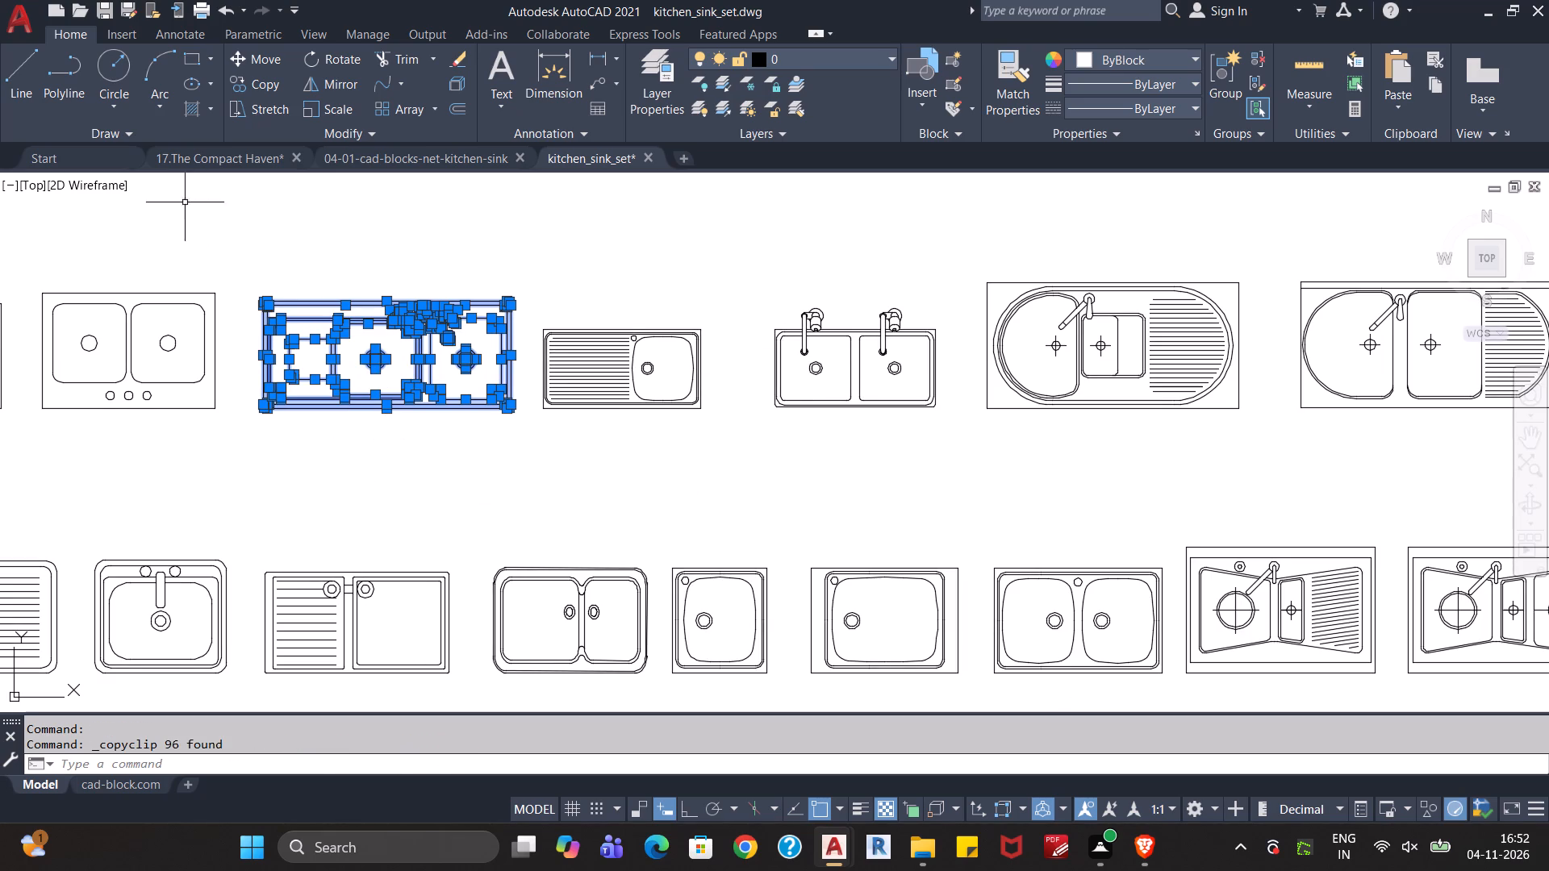
{"action": "left_click", "coordinate": [229, 156]}
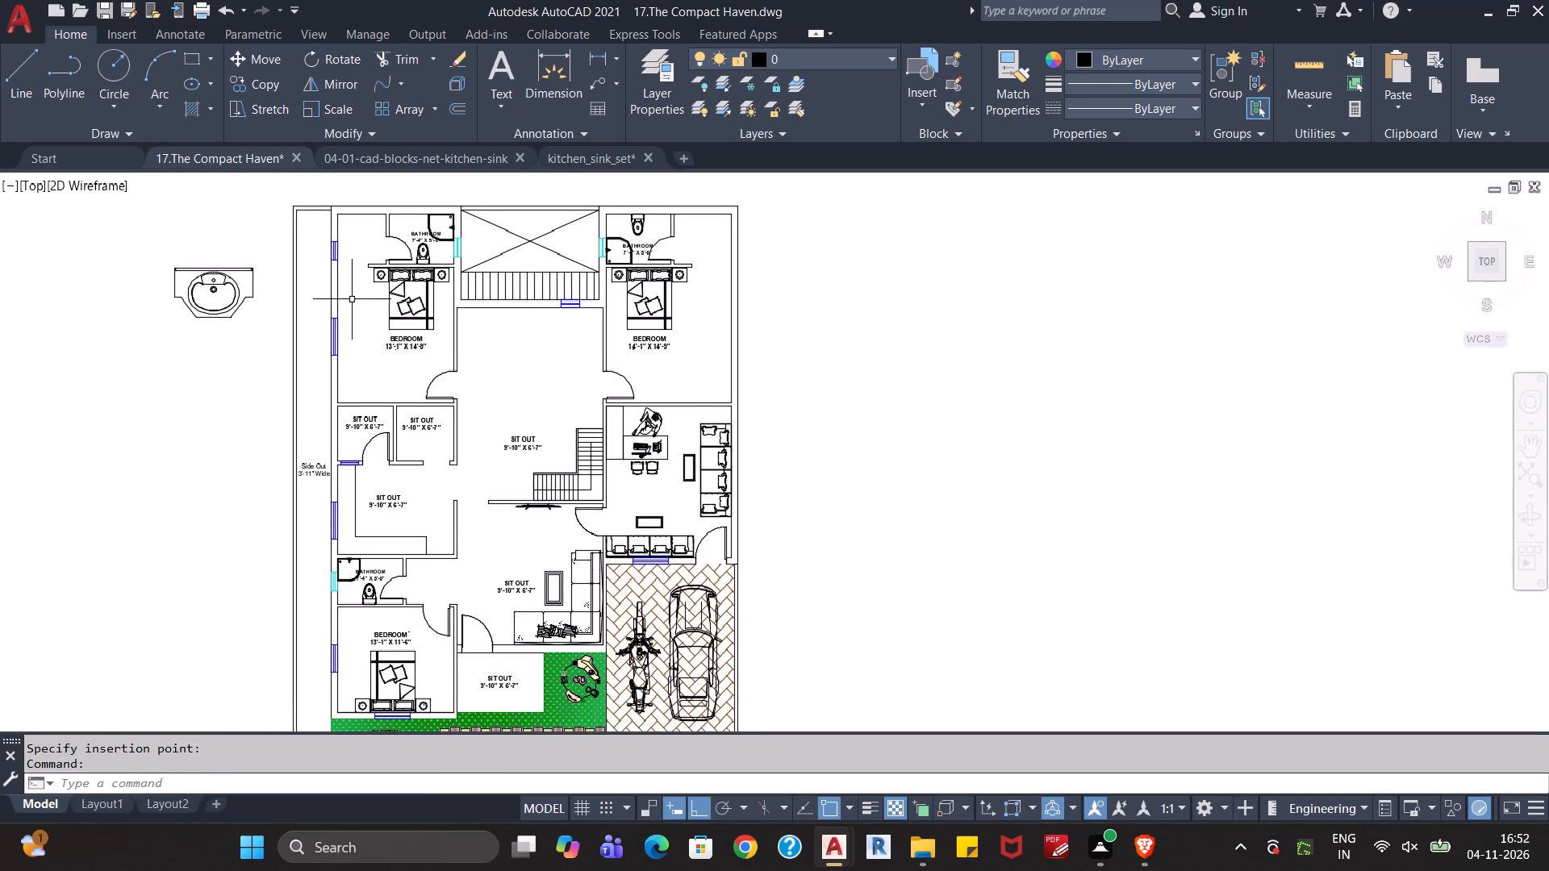
{"action": "middle_click_drag", "start_coordinate": [841, 462], "coordinate": [721, 427]}
{"action": "middle_click_drag", "start_coordinate": [841, 444], "coordinate": [779, 414]}
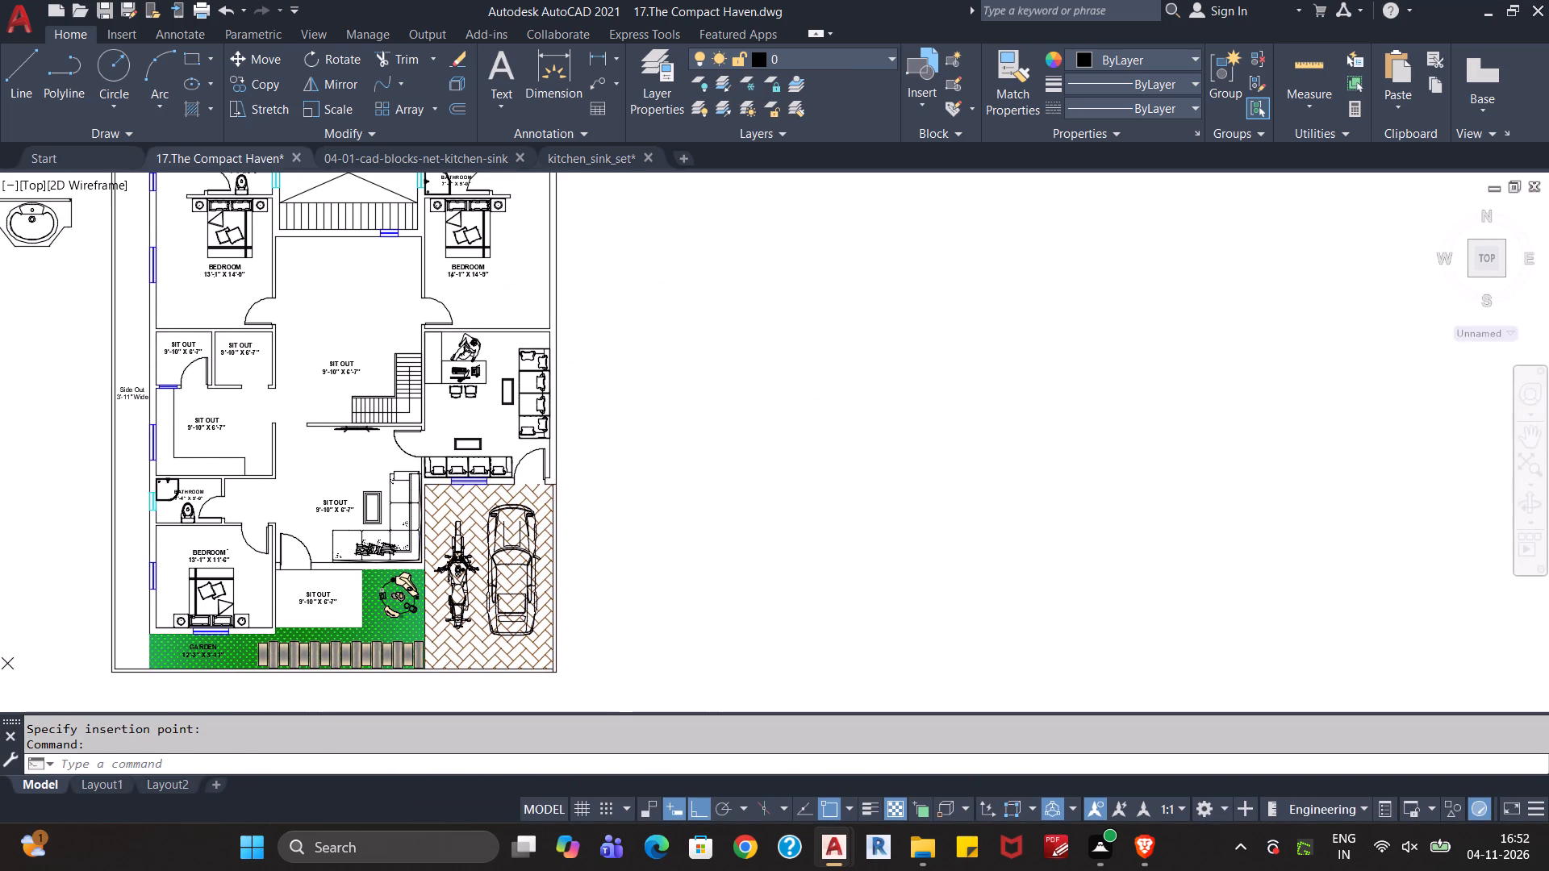
{"action": "scroll", "coordinate": [775, 414], "scroll_direction": "down", "scroll_amount": 1}
{"action": "key", "text": "ctrl+v"}
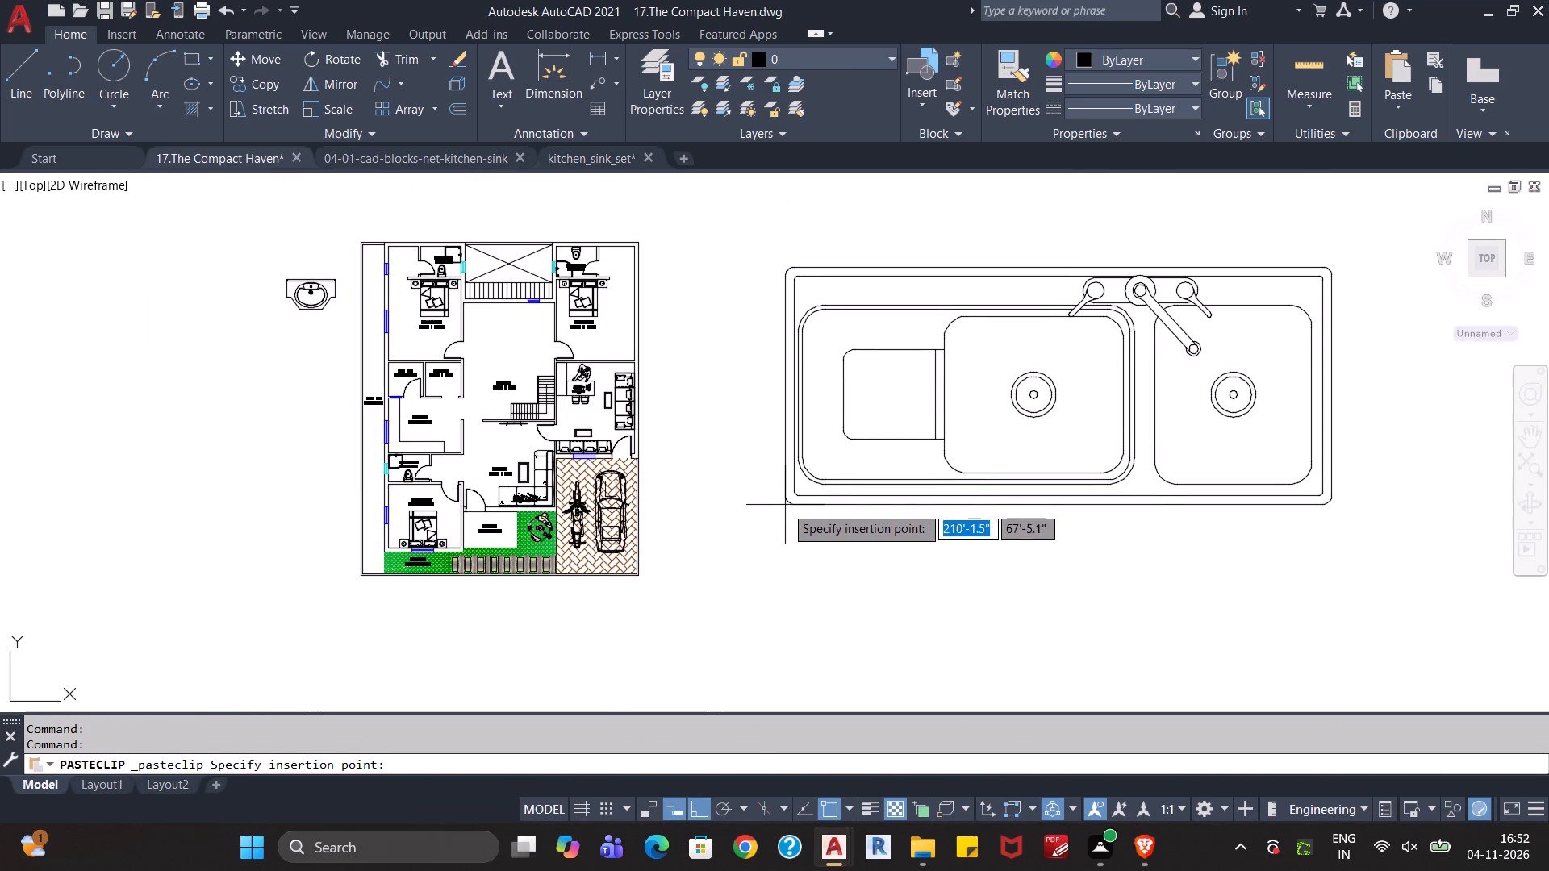
{"action": "left_click", "coordinate": [804, 517]}
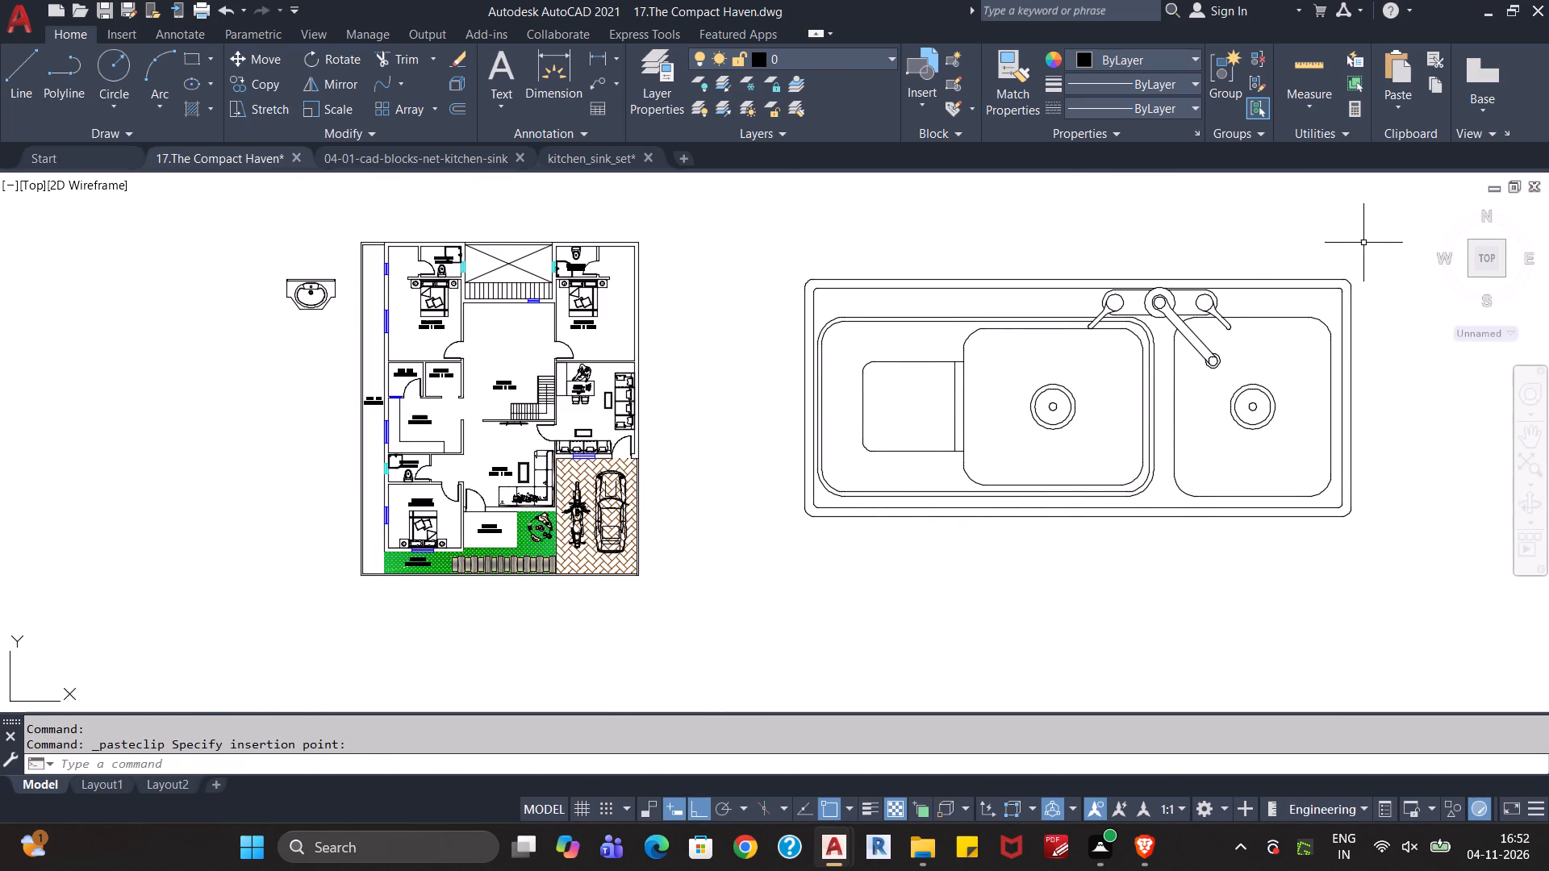
Rotate the pasted sink 180° about the larger bowl's drain.
{"action": "left_click", "coordinate": [1363, 243]}
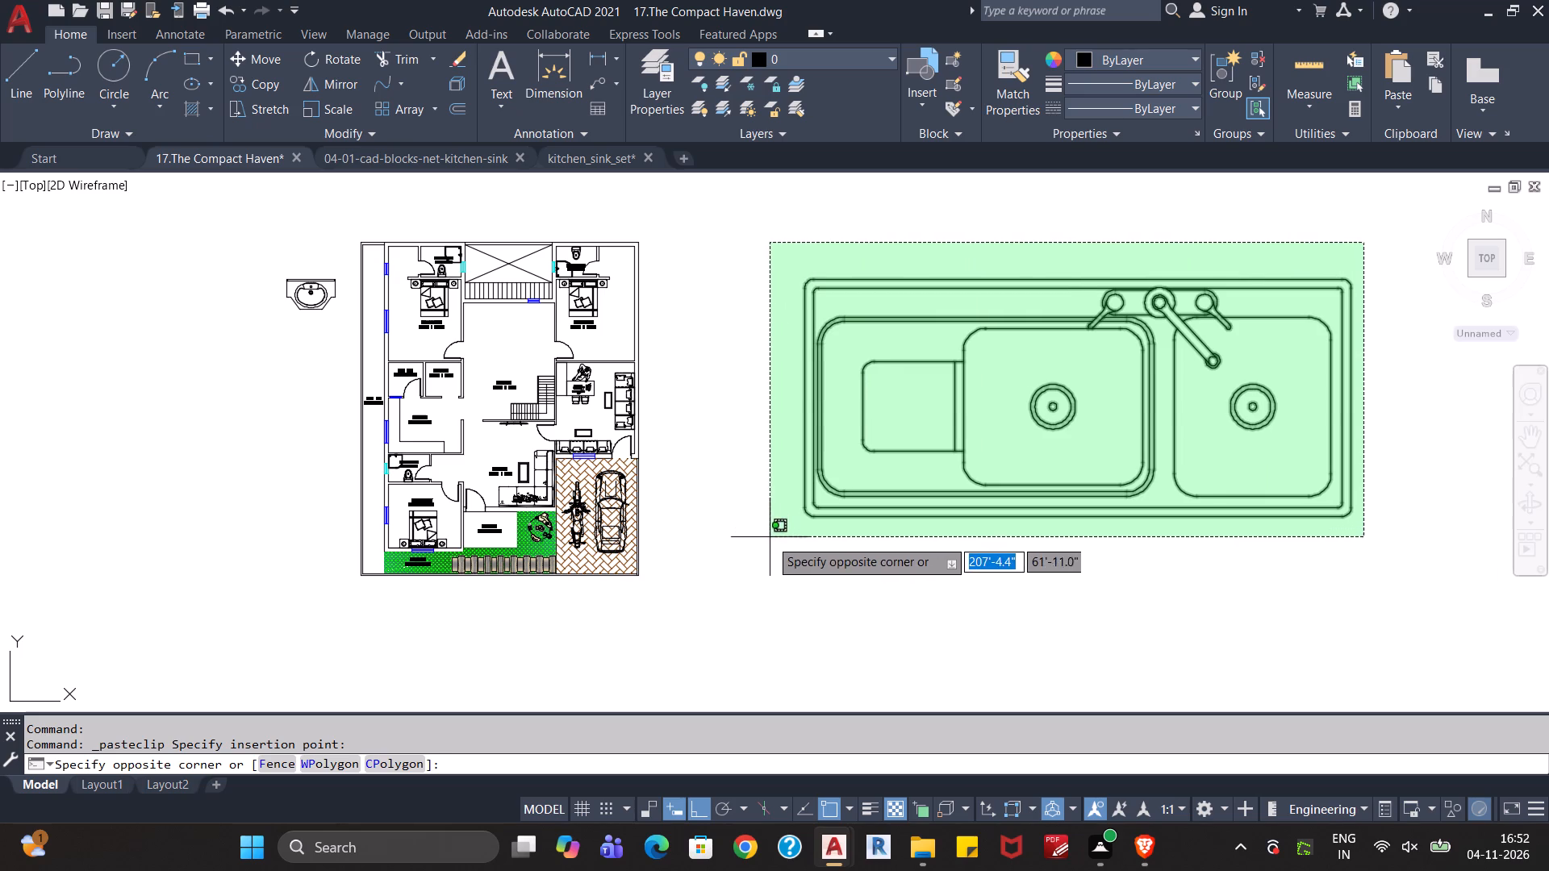
{"action": "left_click", "coordinate": [770, 540]}
{"action": "type", "text": "ro"}
{"action": "key", "text": "Return"}
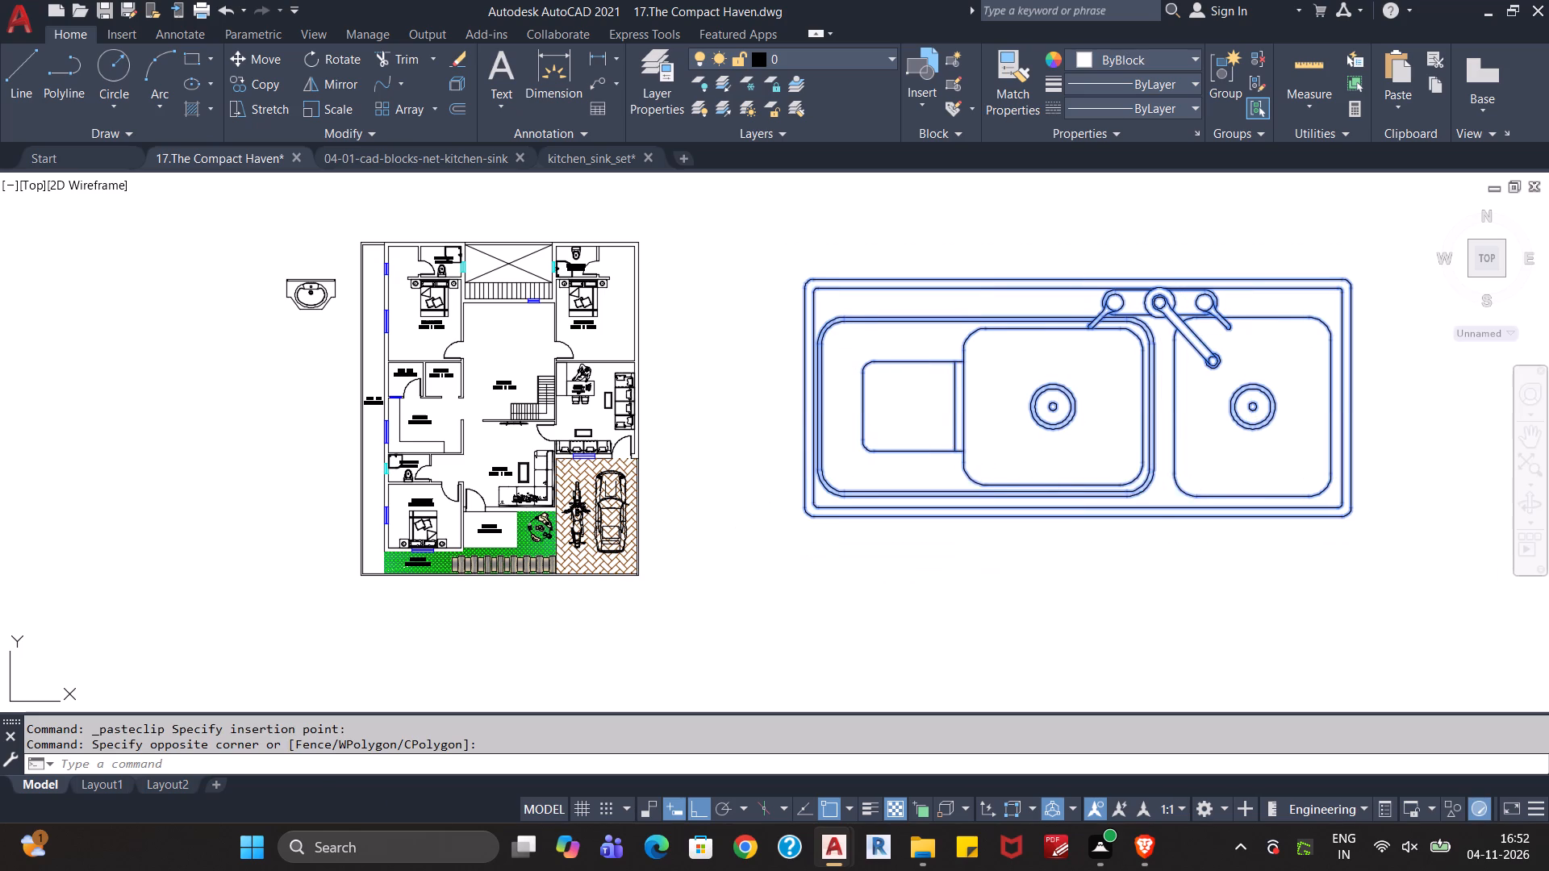
{"action": "left_click", "coordinate": [1055, 413]}
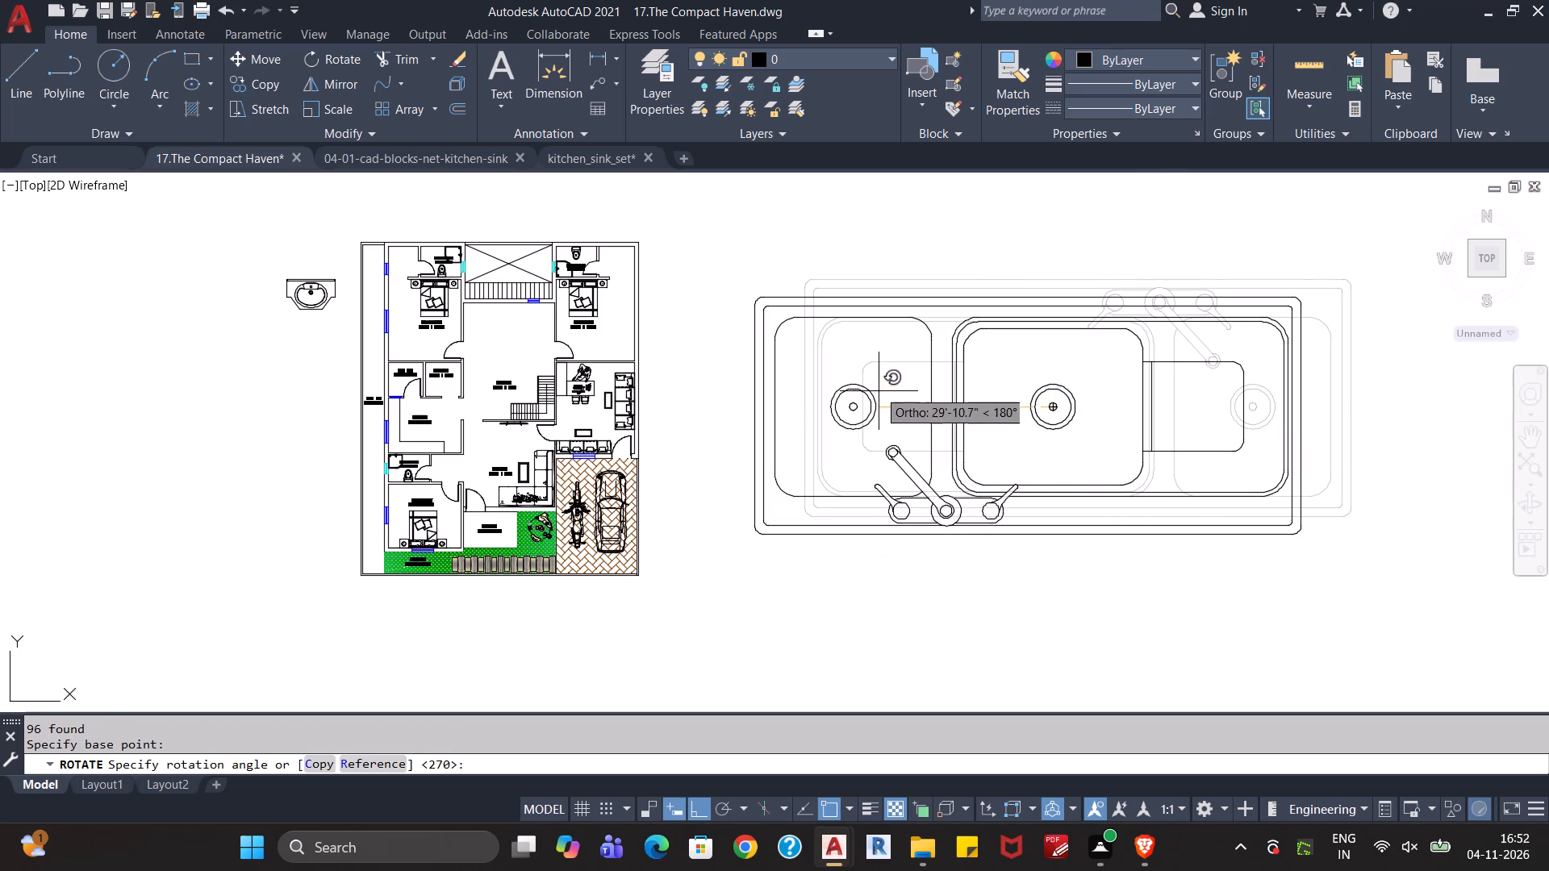
{"action": "left_click", "coordinate": [720, 373]}
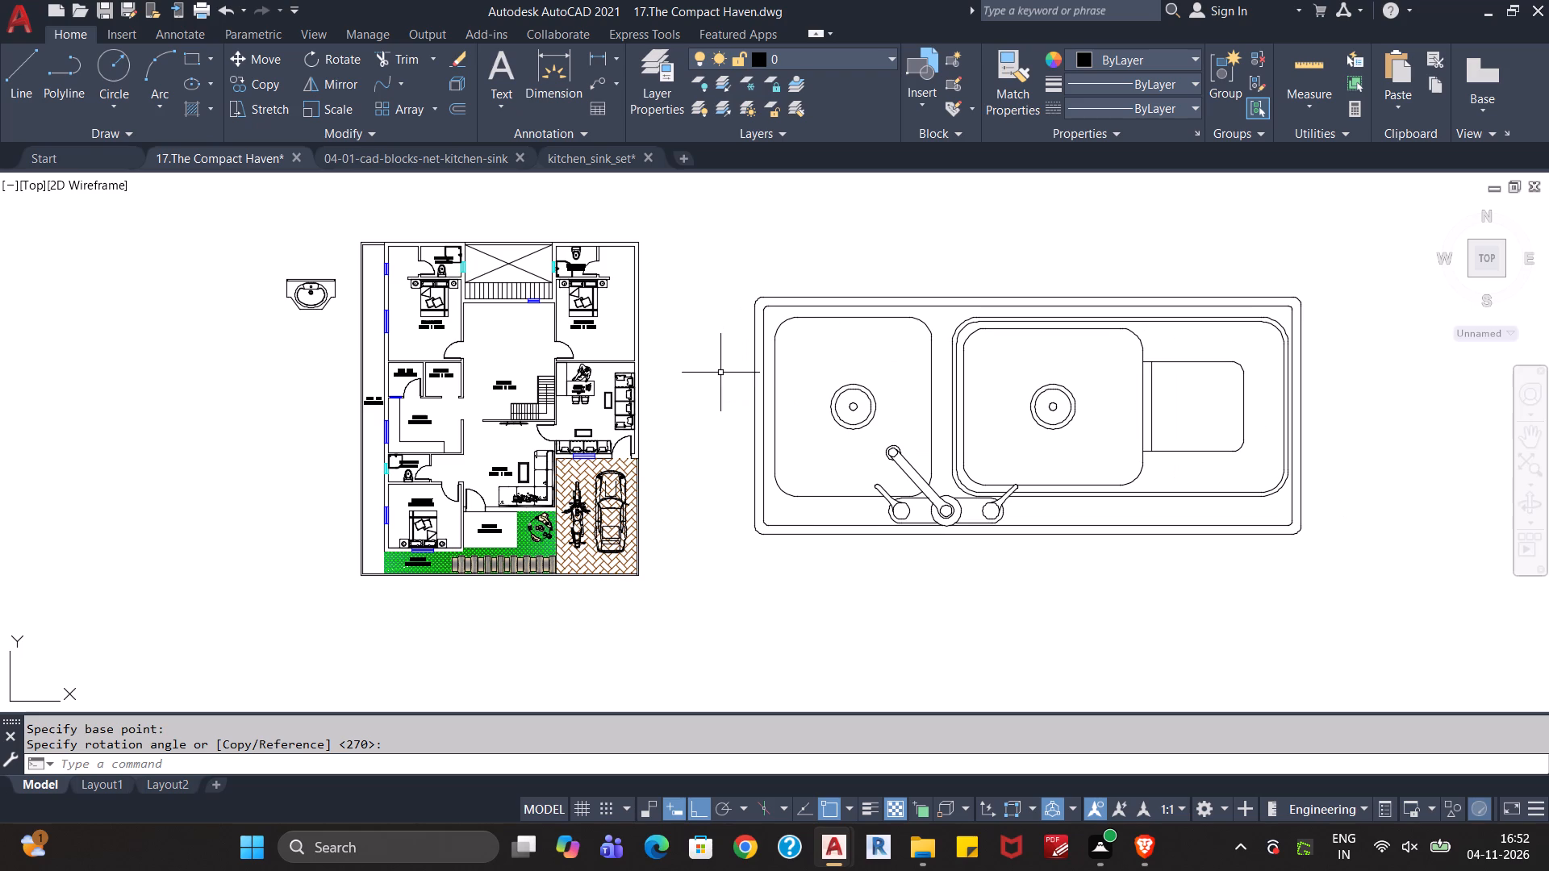
Scale the rotated sink down freehand about the smaller bowl's drain, to roughly furniture size.
{"action": "left_click", "coordinate": [1319, 260]}
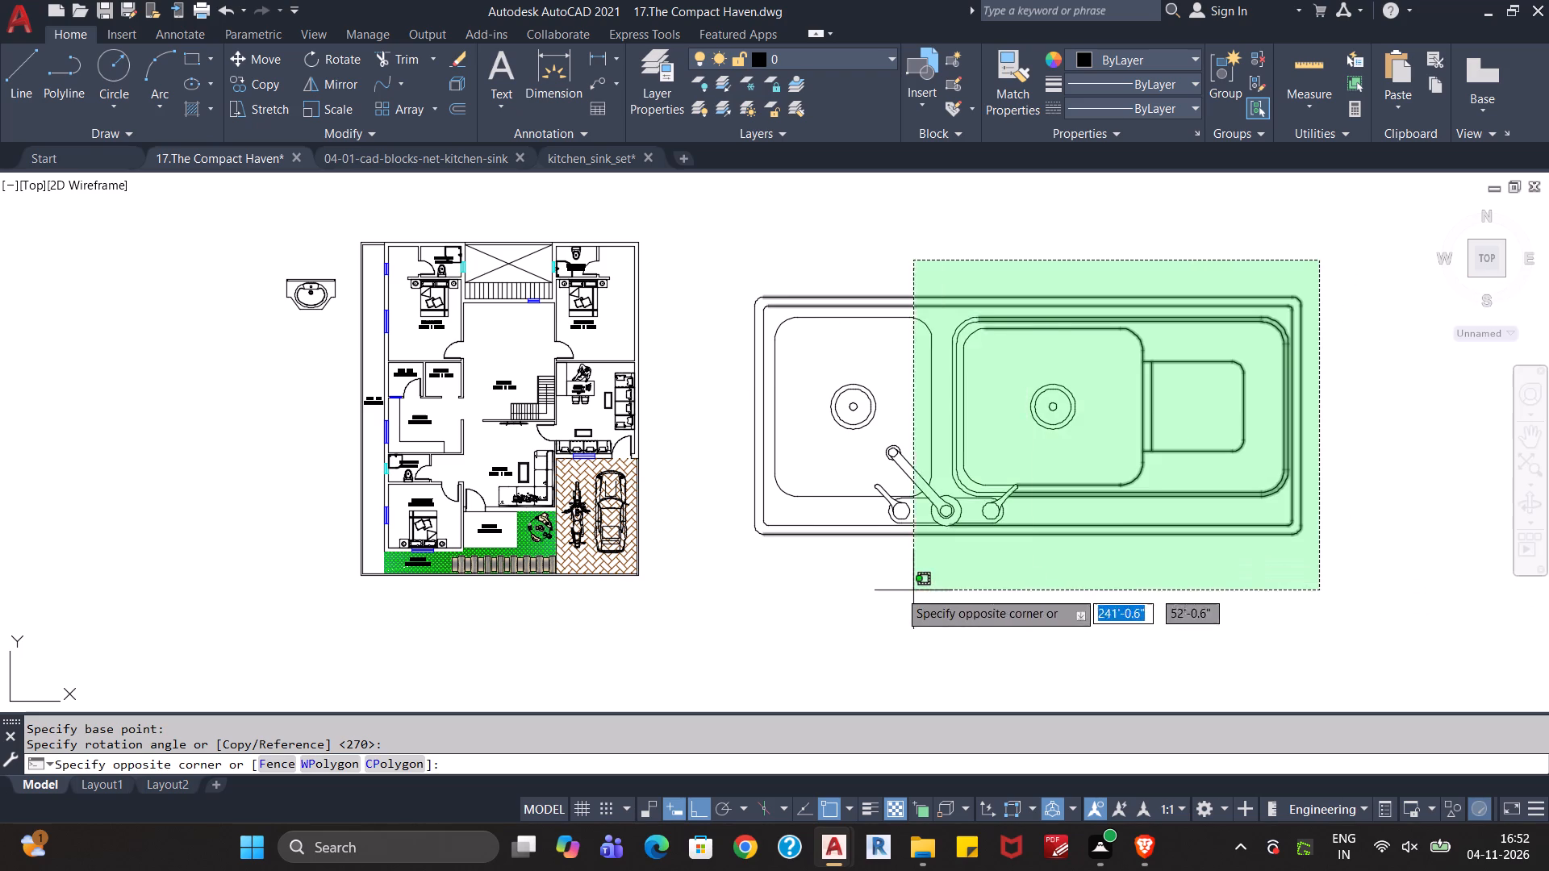
{"action": "left_click", "coordinate": [717, 595]}
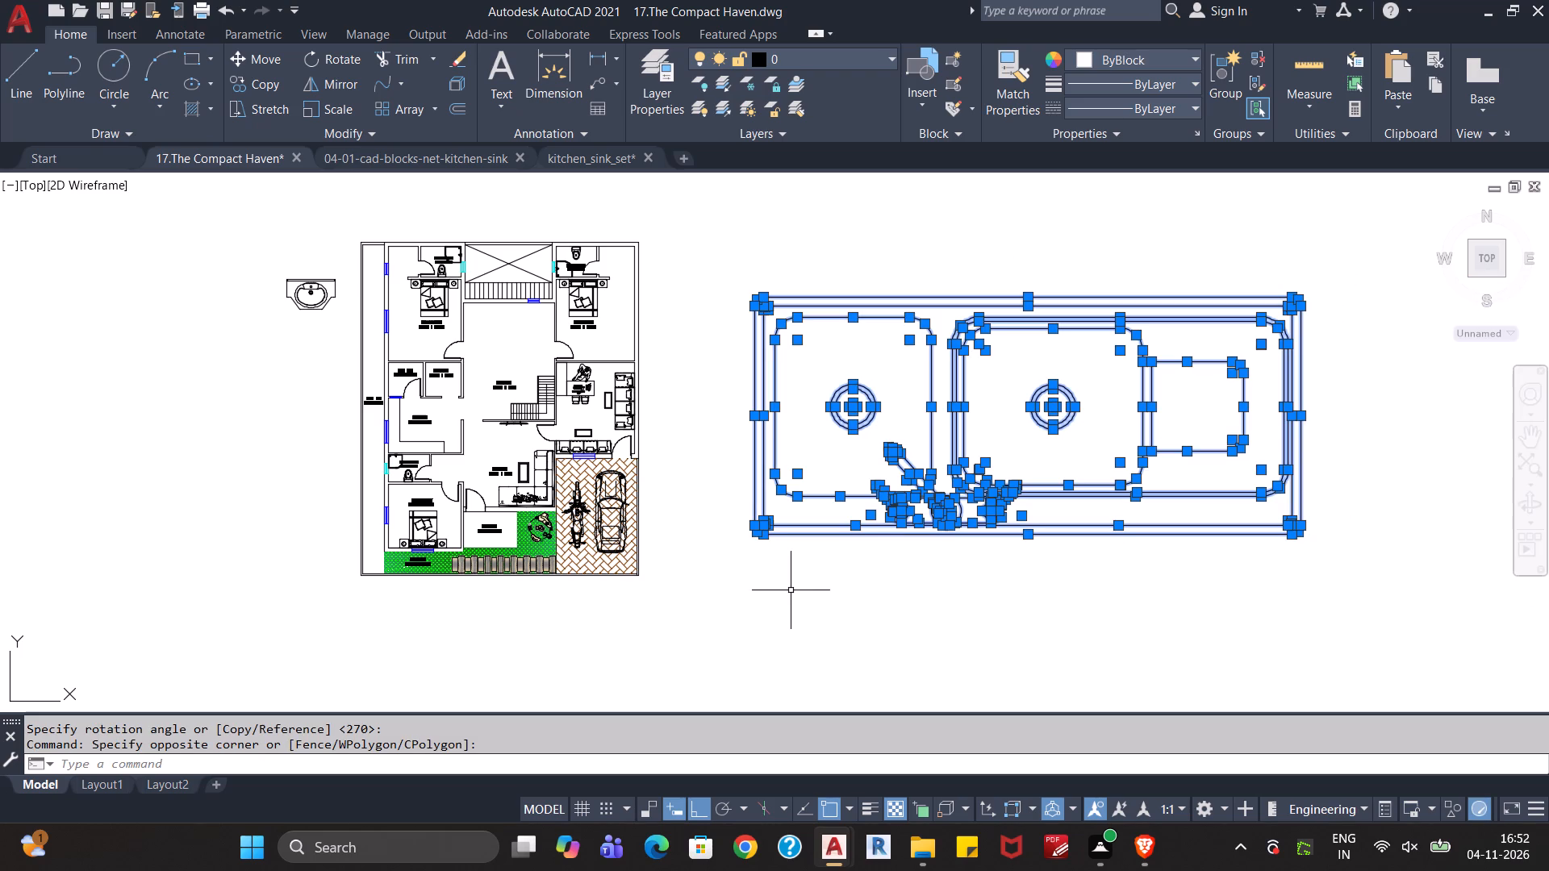
{"action": "type", "text": "sc"}
{"action": "key", "text": "Return"}
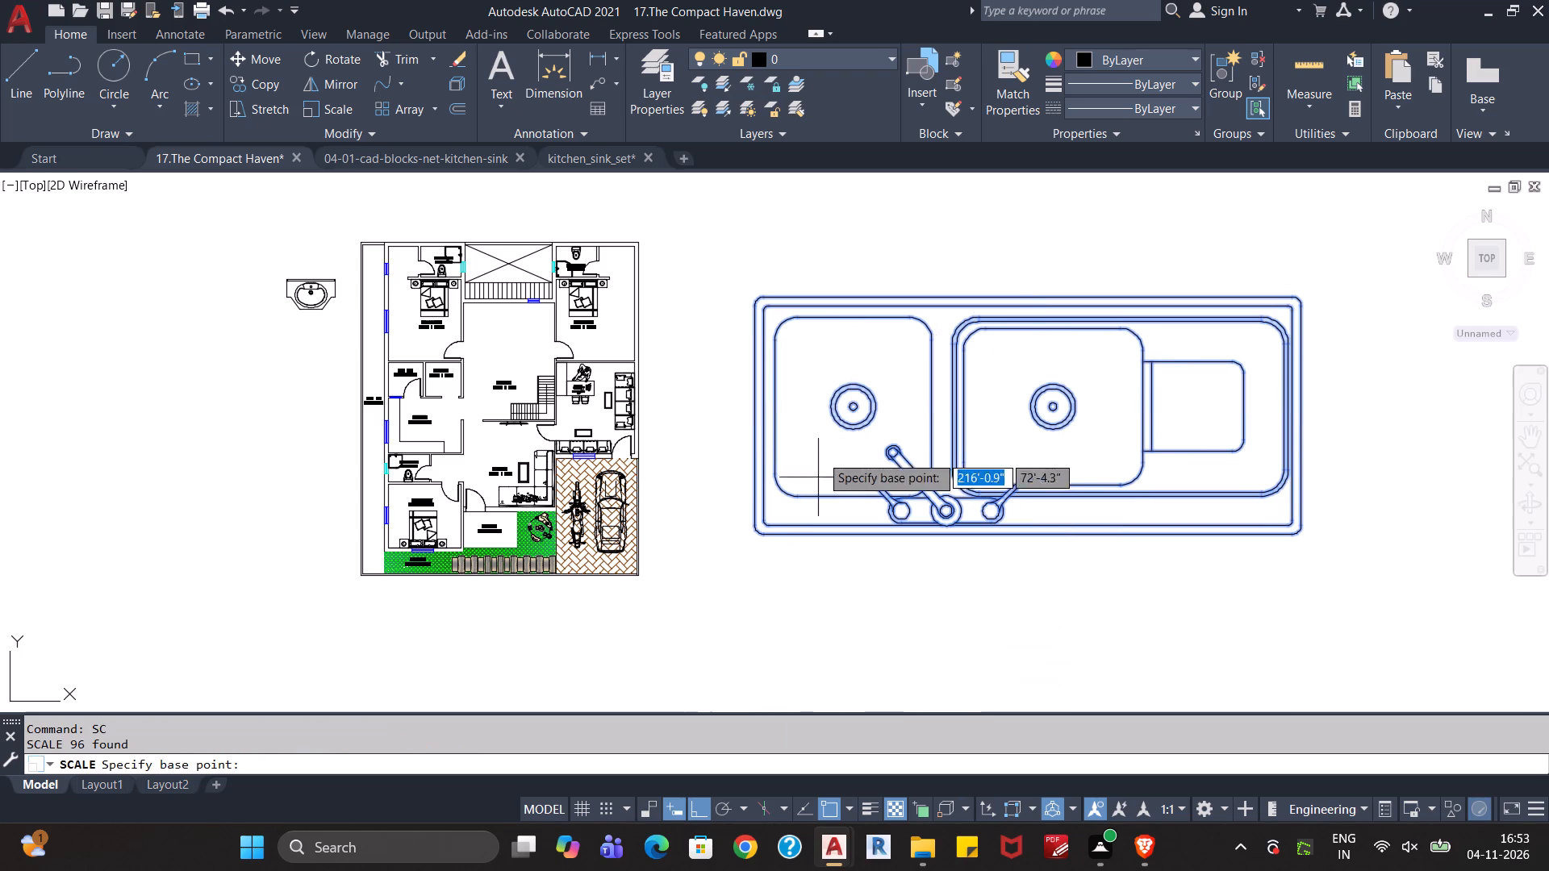
{"action": "left_click", "coordinate": [854, 411]}
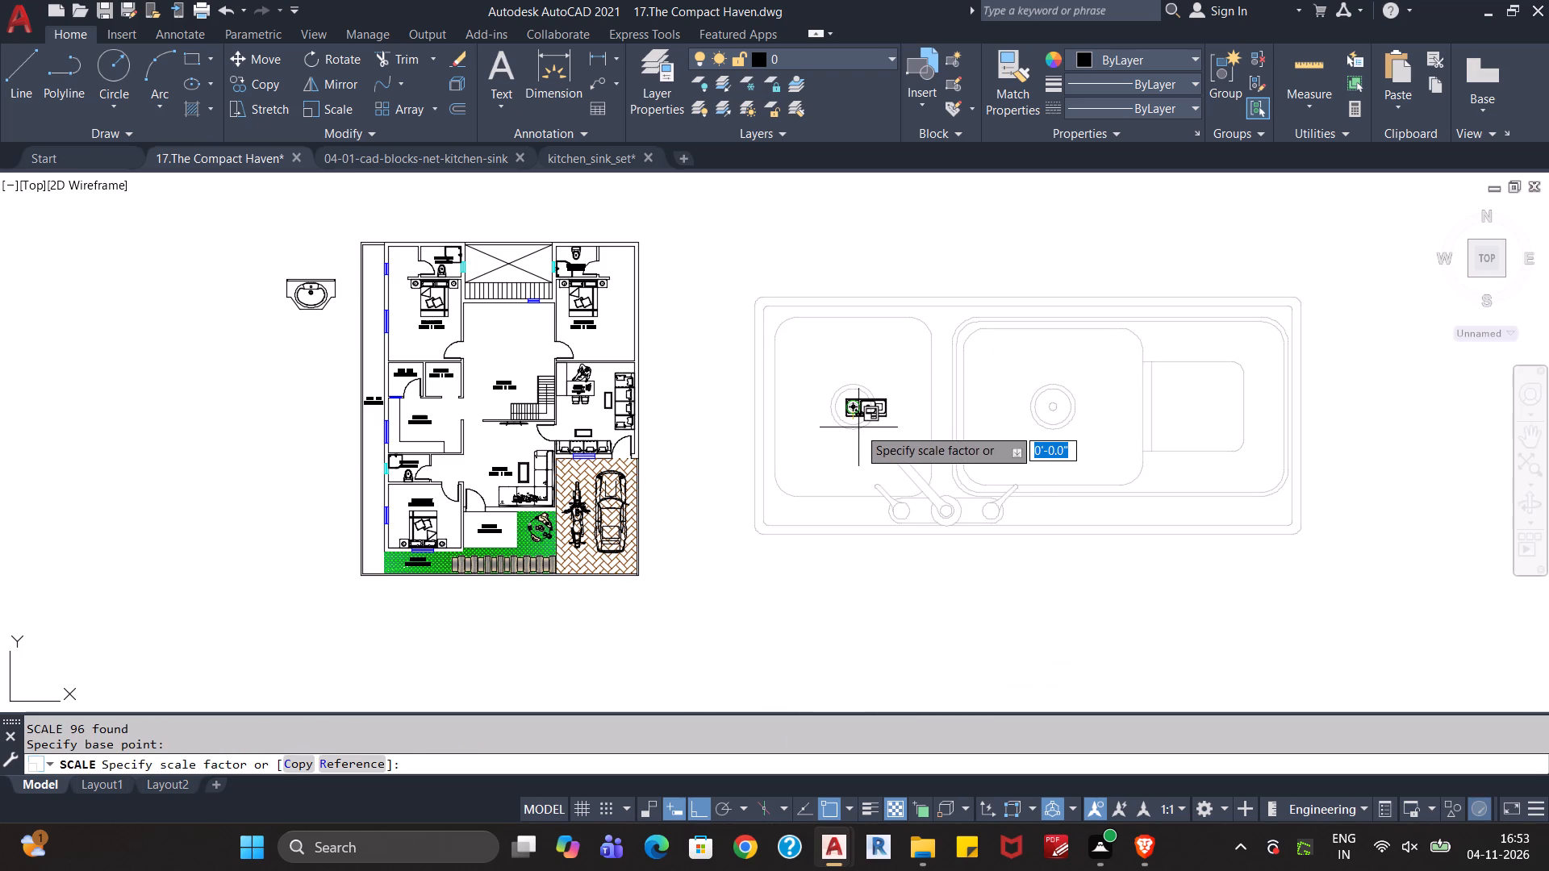
{"action": "scroll", "coordinate": [858, 427], "scroll_direction": "up", "scroll_amount": 4}
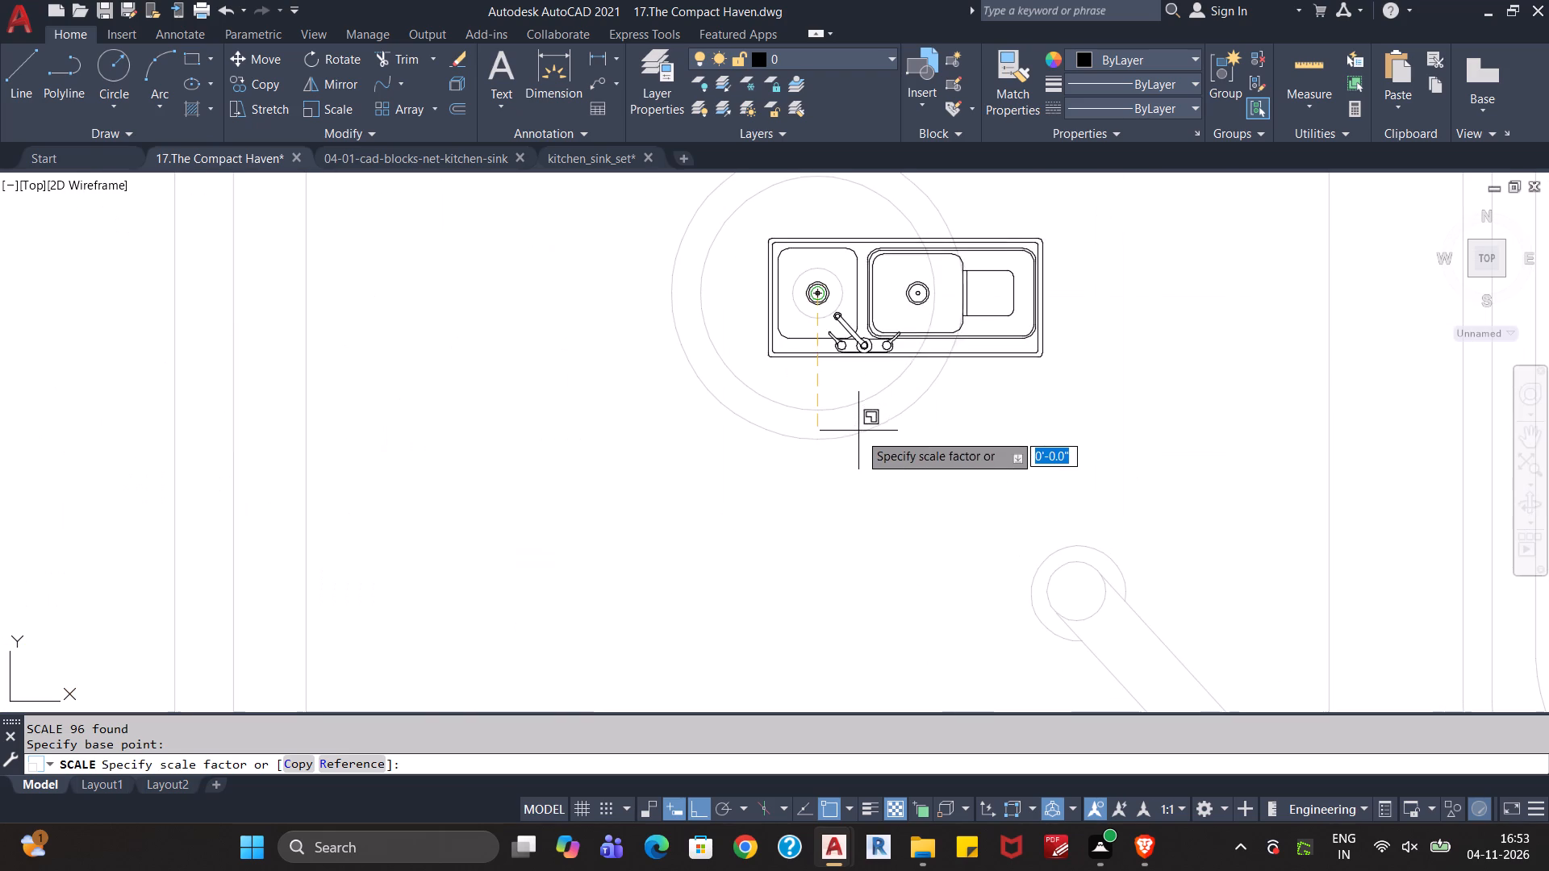
{"action": "left_click", "coordinate": [857, 409]}
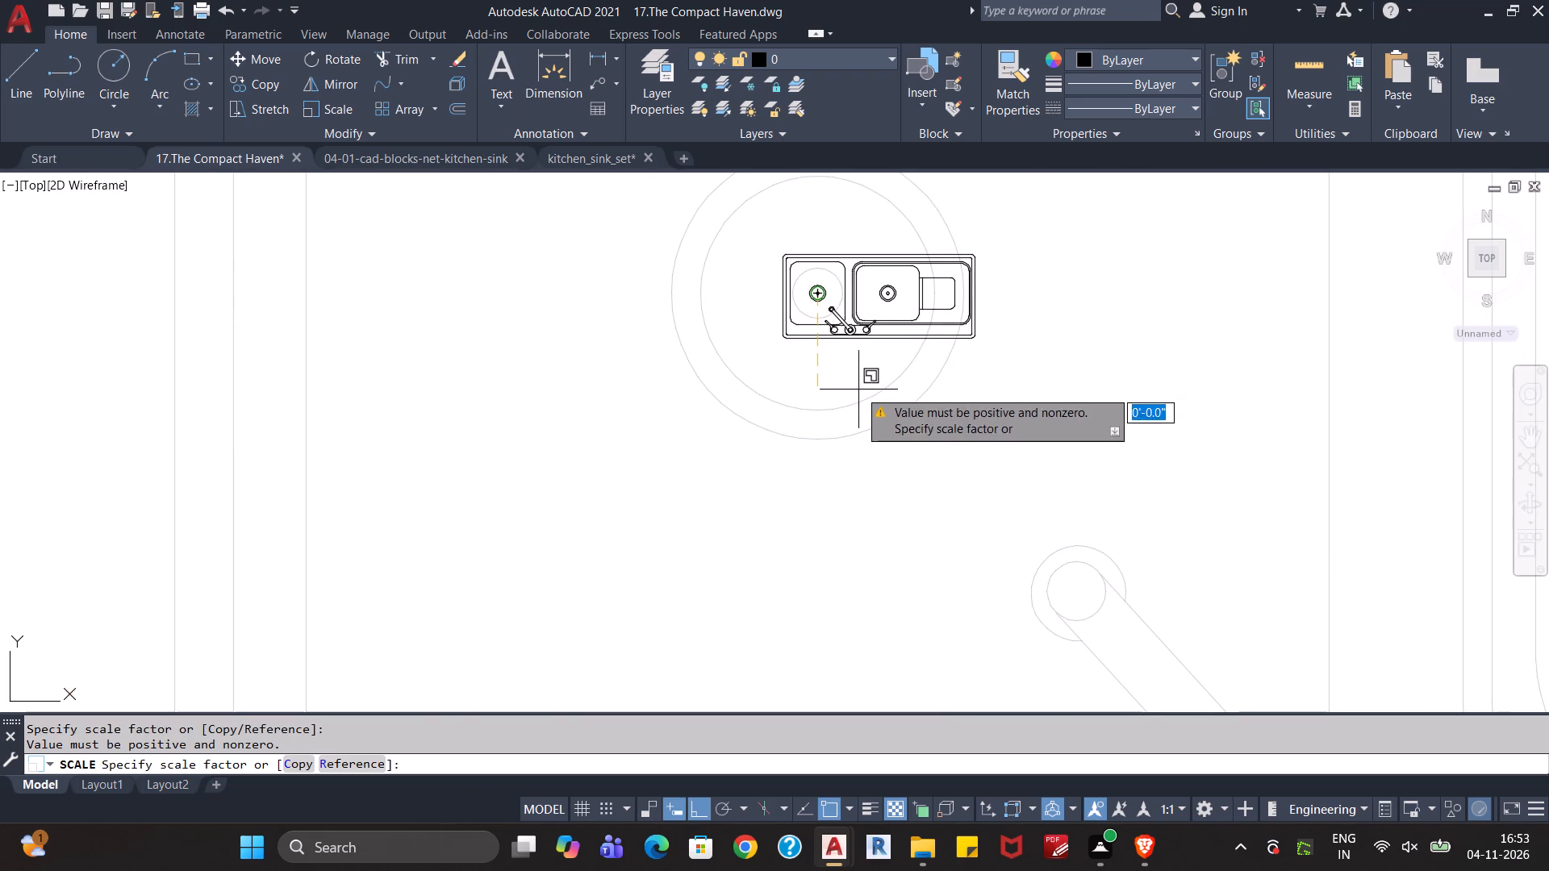
{"action": "left_click", "coordinate": [854, 380]}
Convert all the reduced sink's geometry into a block named Kitchen Sink.
{"action": "left_click", "coordinate": [1030, 227]}
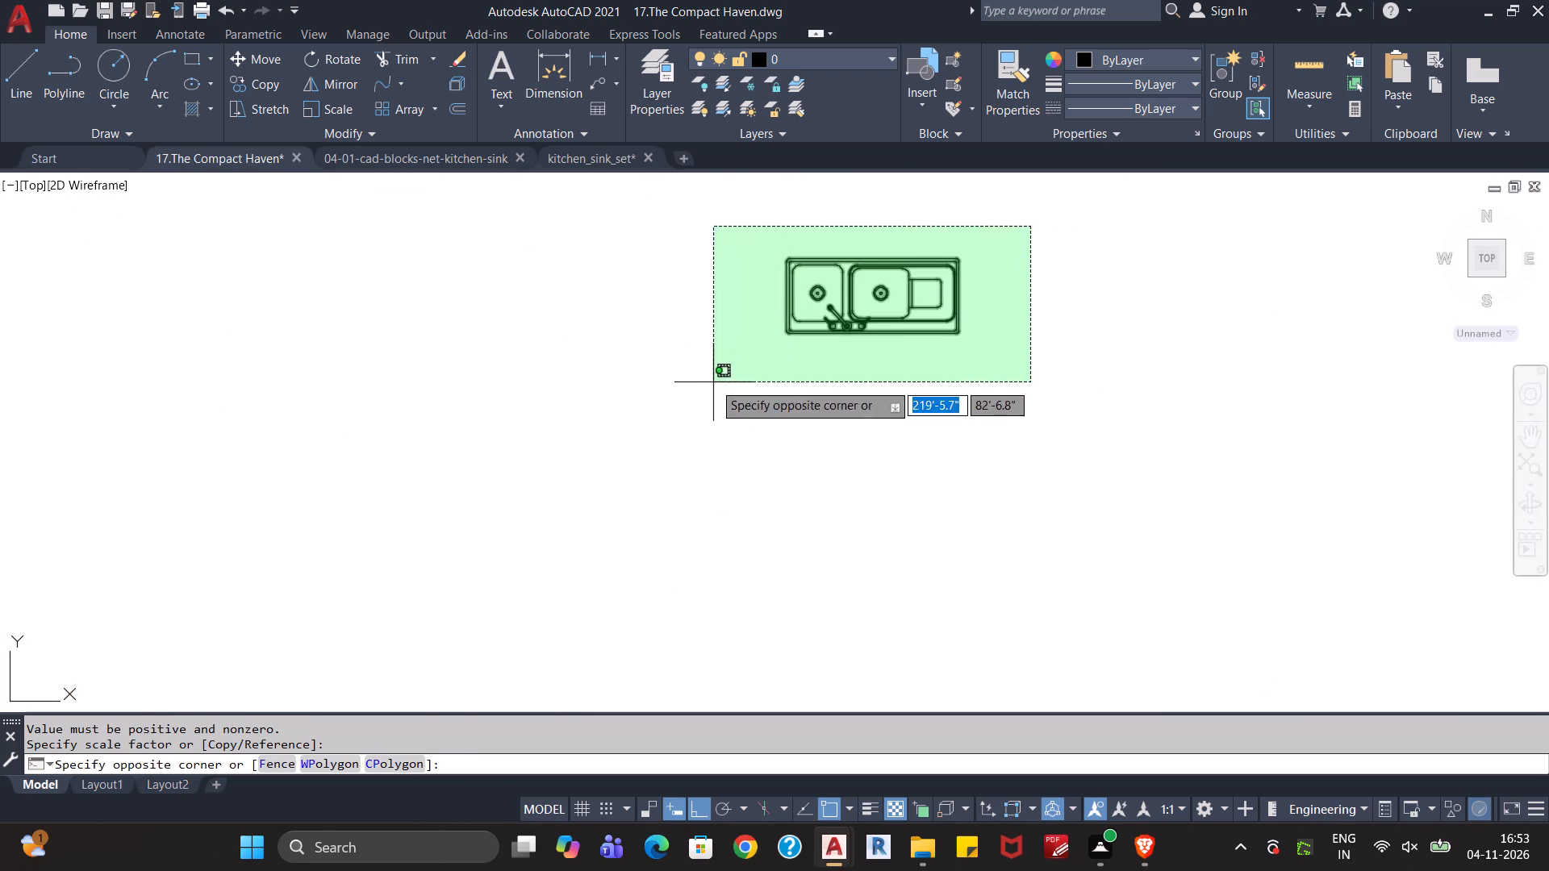
{"action": "left_click", "coordinate": [713, 382]}
{"action": "type", "text": "block"}
{"action": "key", "text": "Return"}
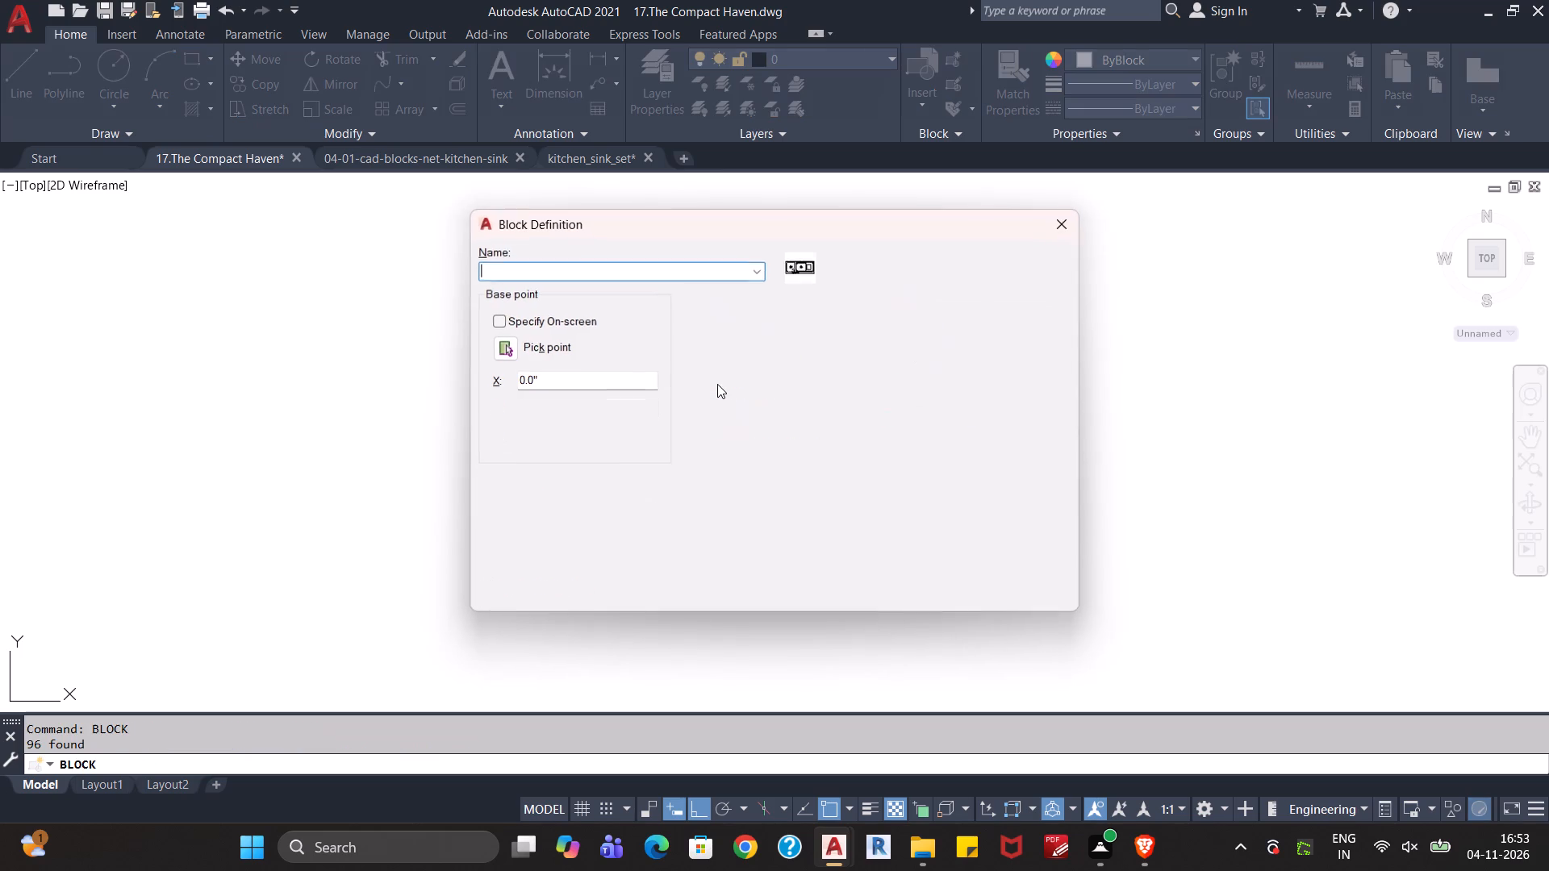
{"action": "type", "text": "Kitchen Sink"}
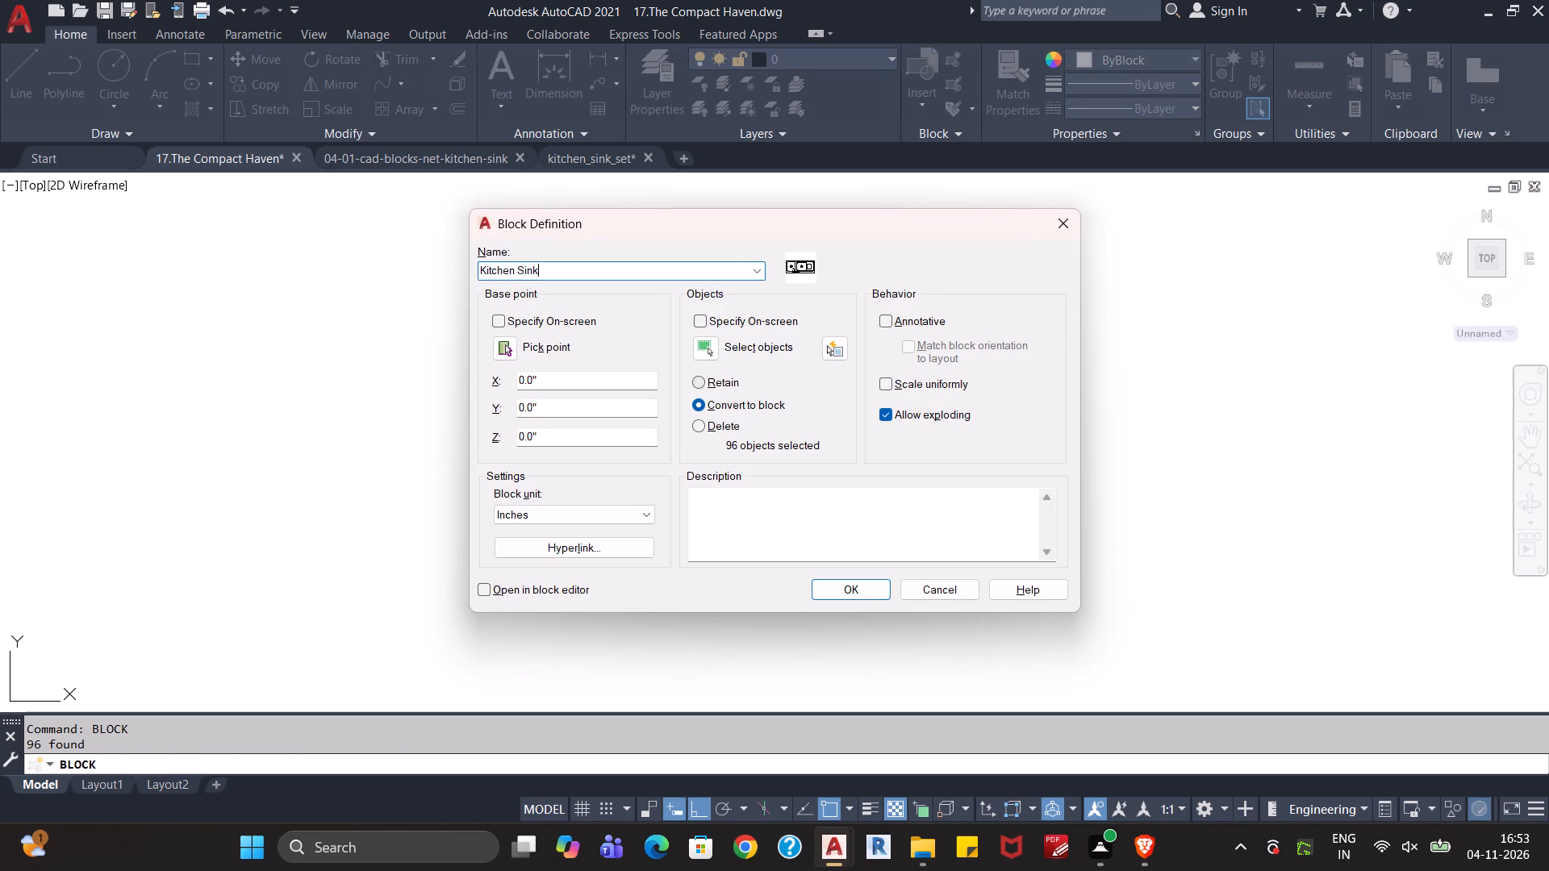
{"action": "left_click", "coordinate": [828, 585]}
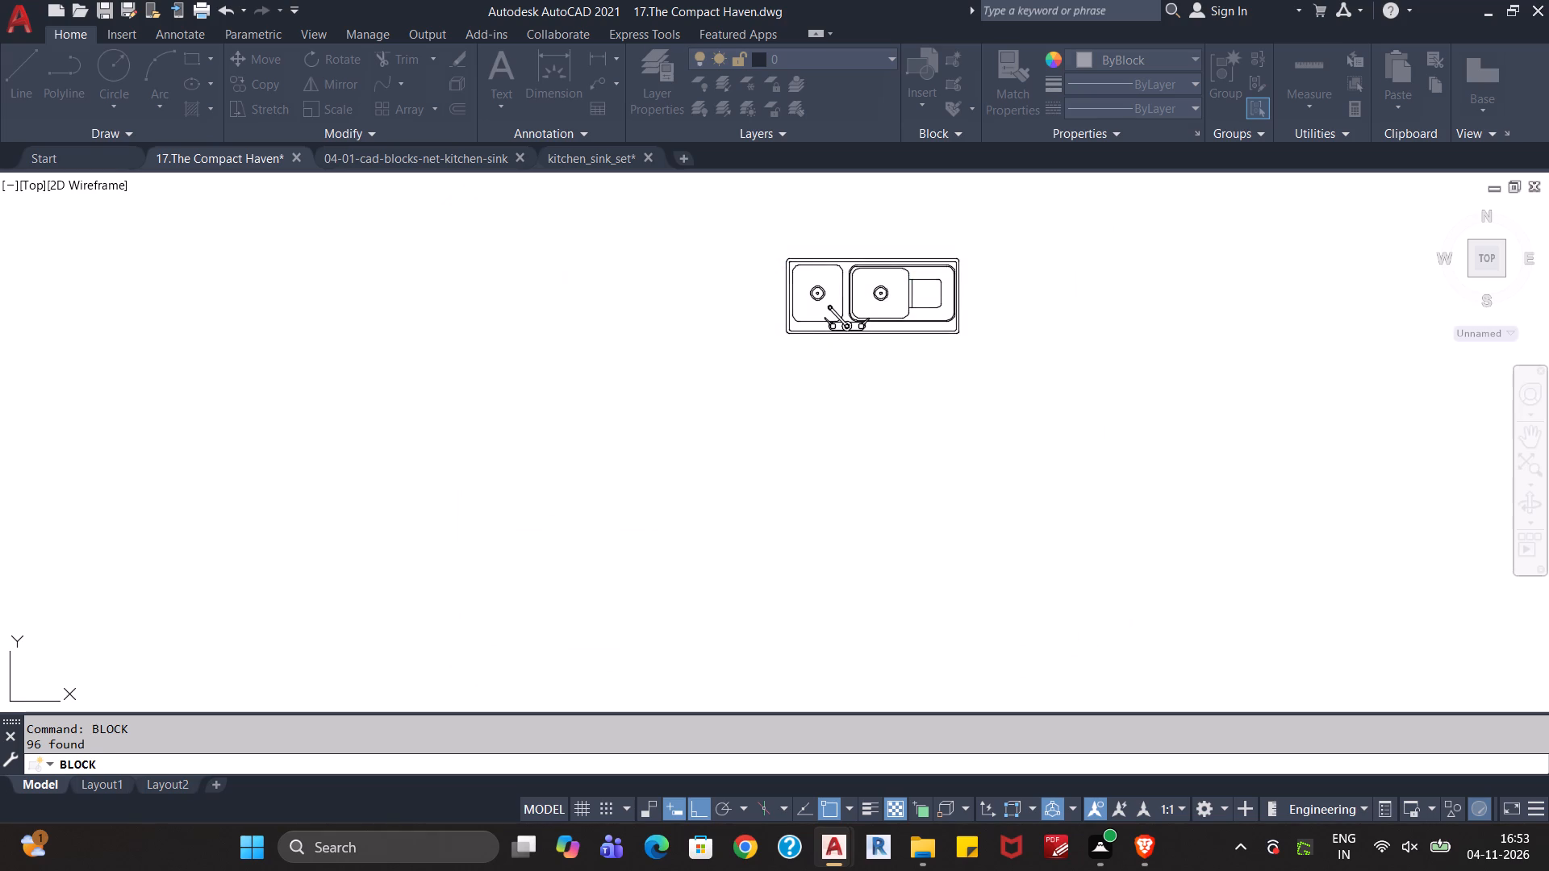
{"action": "key", "text": "Escape"}
Cut the Kitchen Sink block and paste it just above the L-shaped counter in the room above the lower-left bathroom.
{"action": "scroll", "coordinate": [830, 568], "scroll_direction": "down", "scroll_amount": 2}
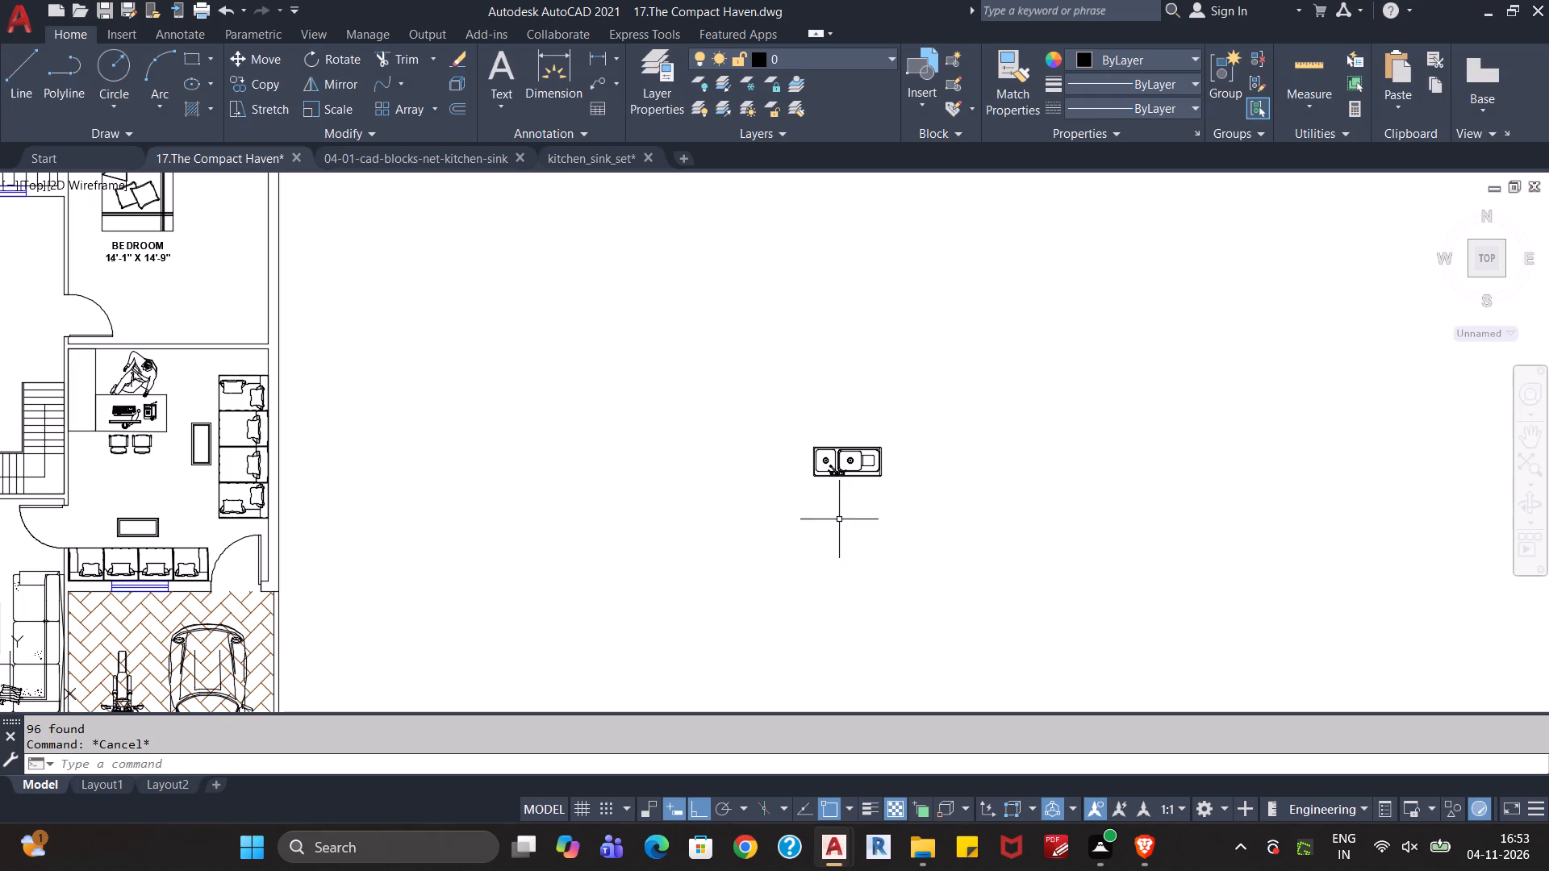
{"action": "left_click", "coordinate": [896, 430]}
{"action": "left_click", "coordinate": [812, 530]}
{"action": "middle_click_drag", "start_coordinate": [759, 547], "coordinate": [905, 540]}
{"action": "key", "text": "ctrl+x"}
{"action": "middle_click_drag", "start_coordinate": [736, 538], "coordinate": [1253, 524]}
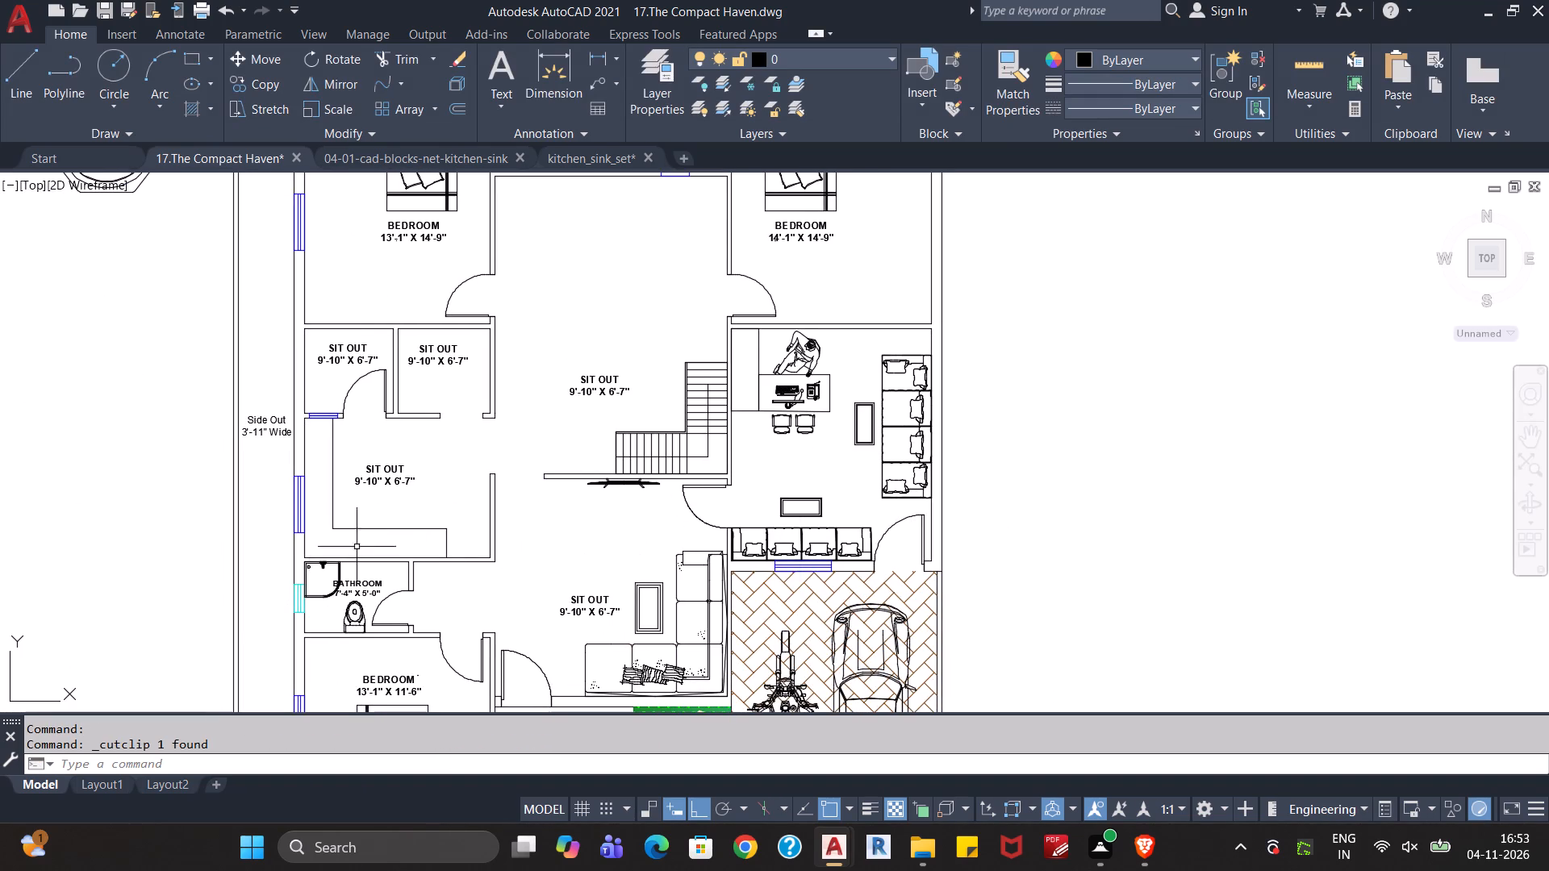
{"action": "key", "text": "ctrl+v"}
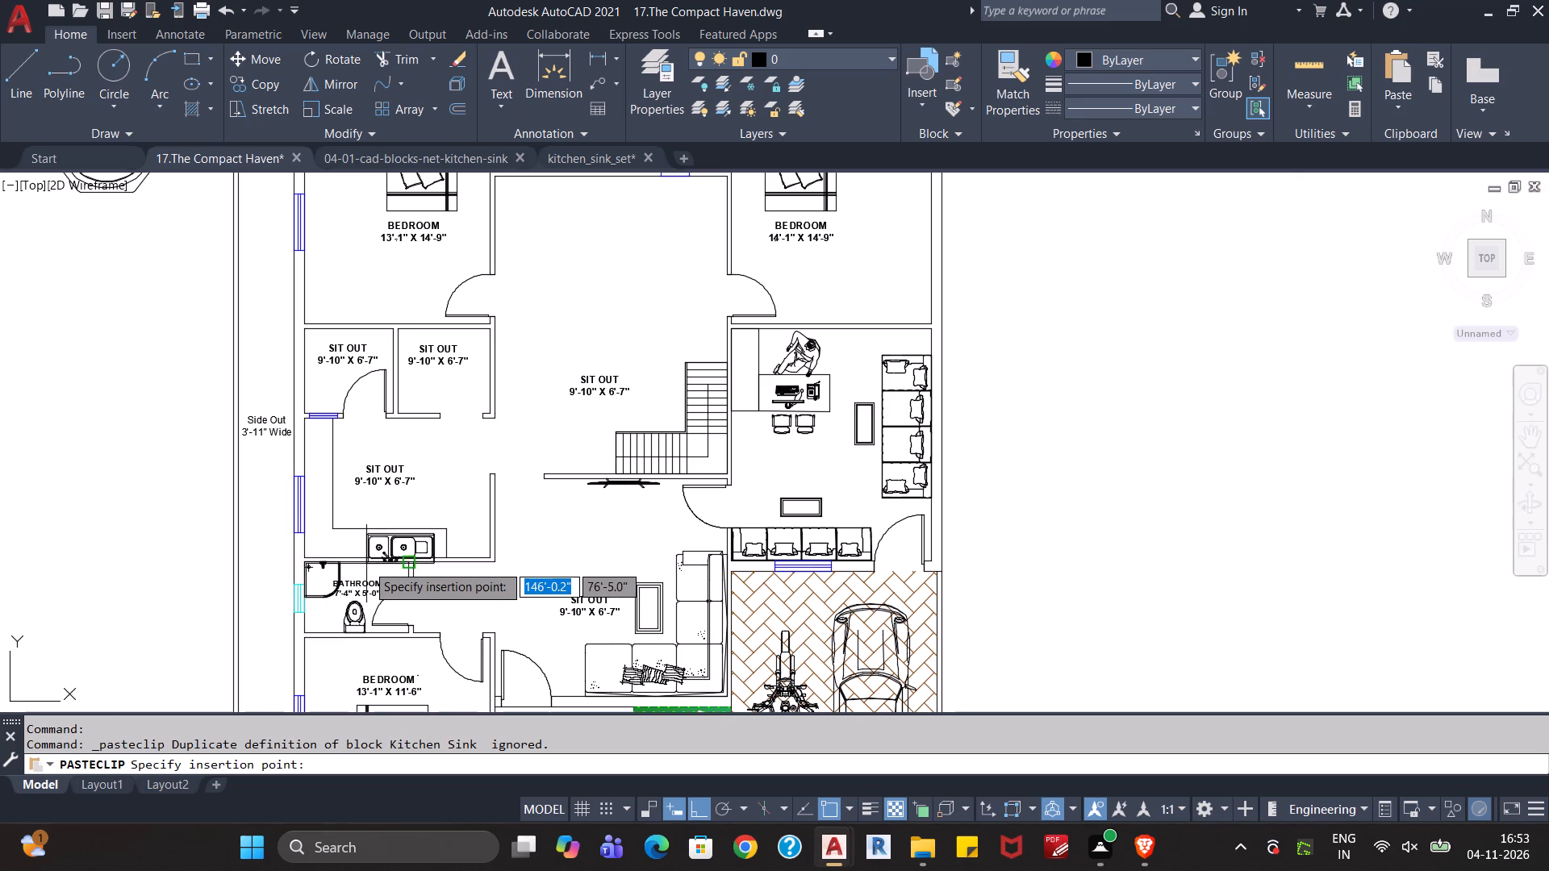
{"action": "scroll", "coordinate": [371, 561], "scroll_direction": "up", "scroll_amount": 2}
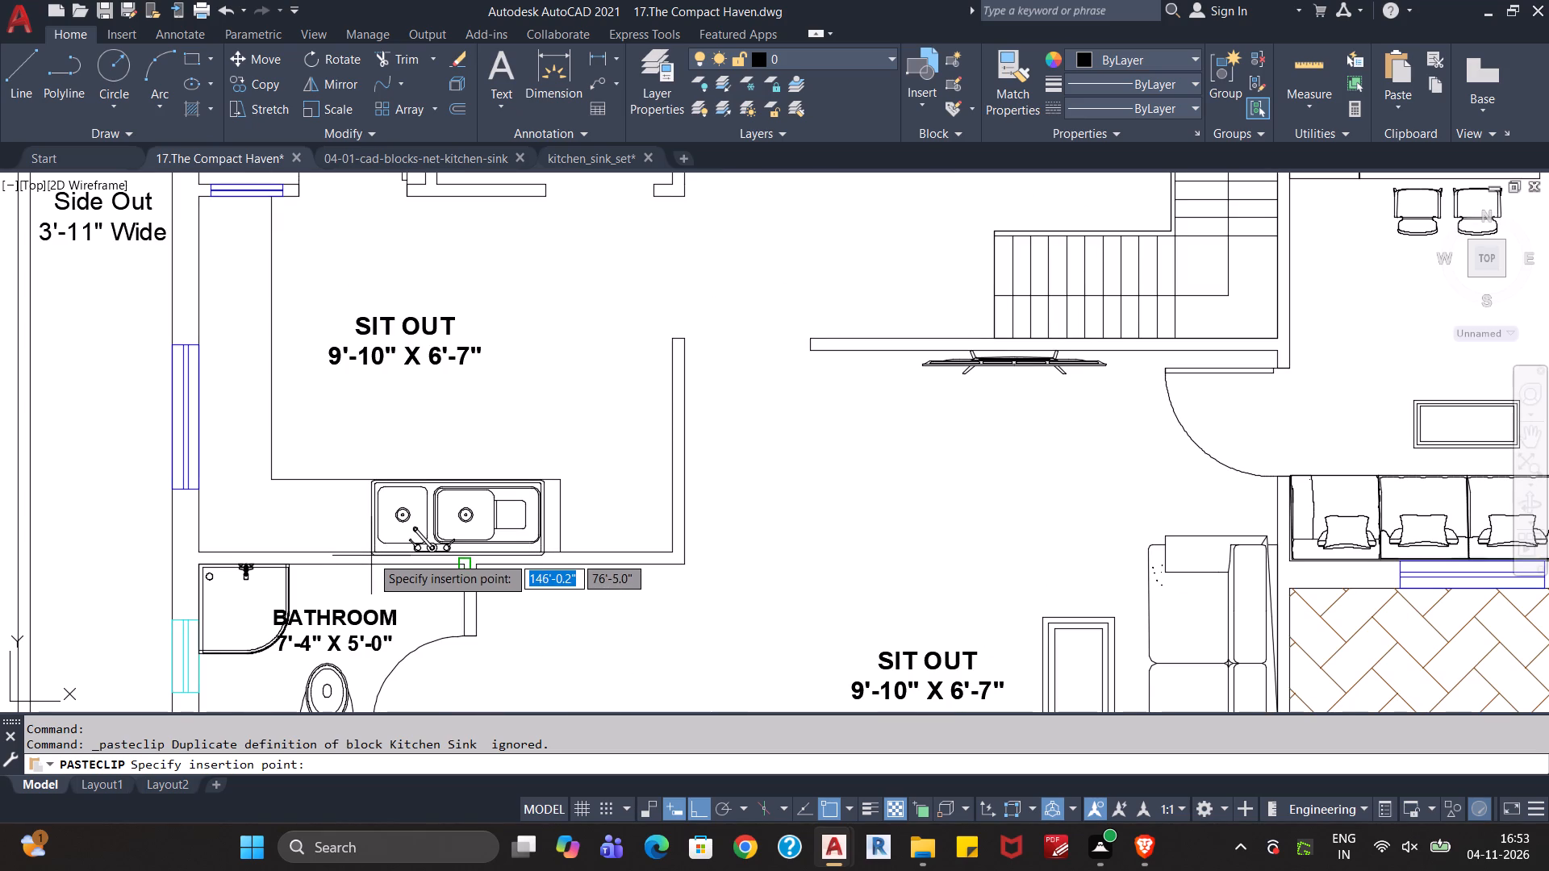
{"action": "left_click", "coordinate": [424, 463]}
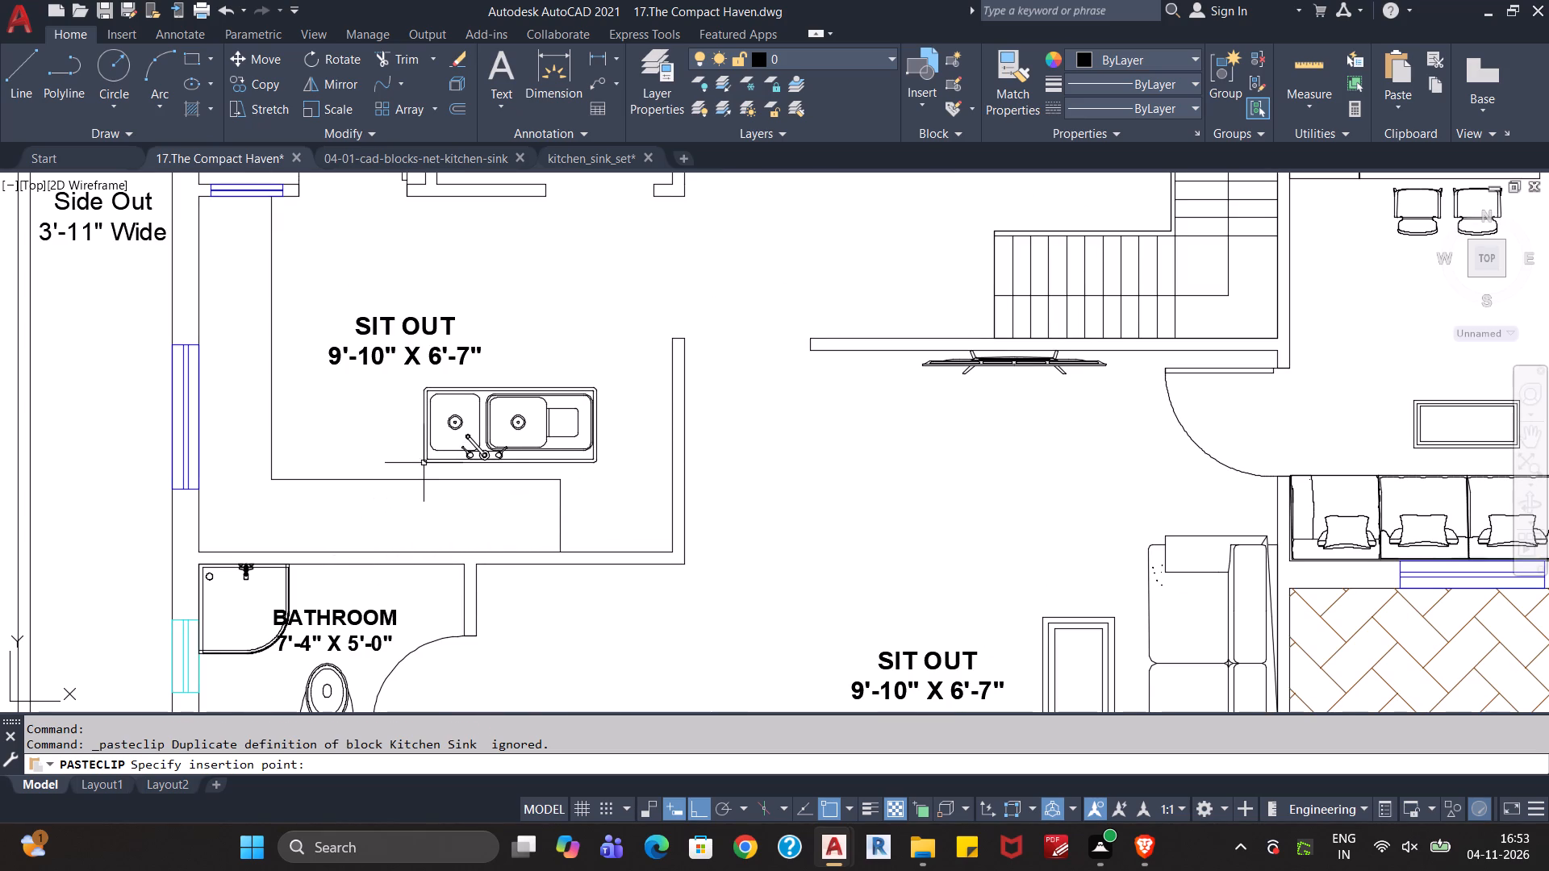
Scale the Kitchen Sink block down freehand about the larger bowl's drain so it suits the counter depth.
{"action": "left_click", "coordinate": [582, 373]}
{"action": "left_click", "coordinate": [558, 410]}
{"action": "type", "text": "sc"}
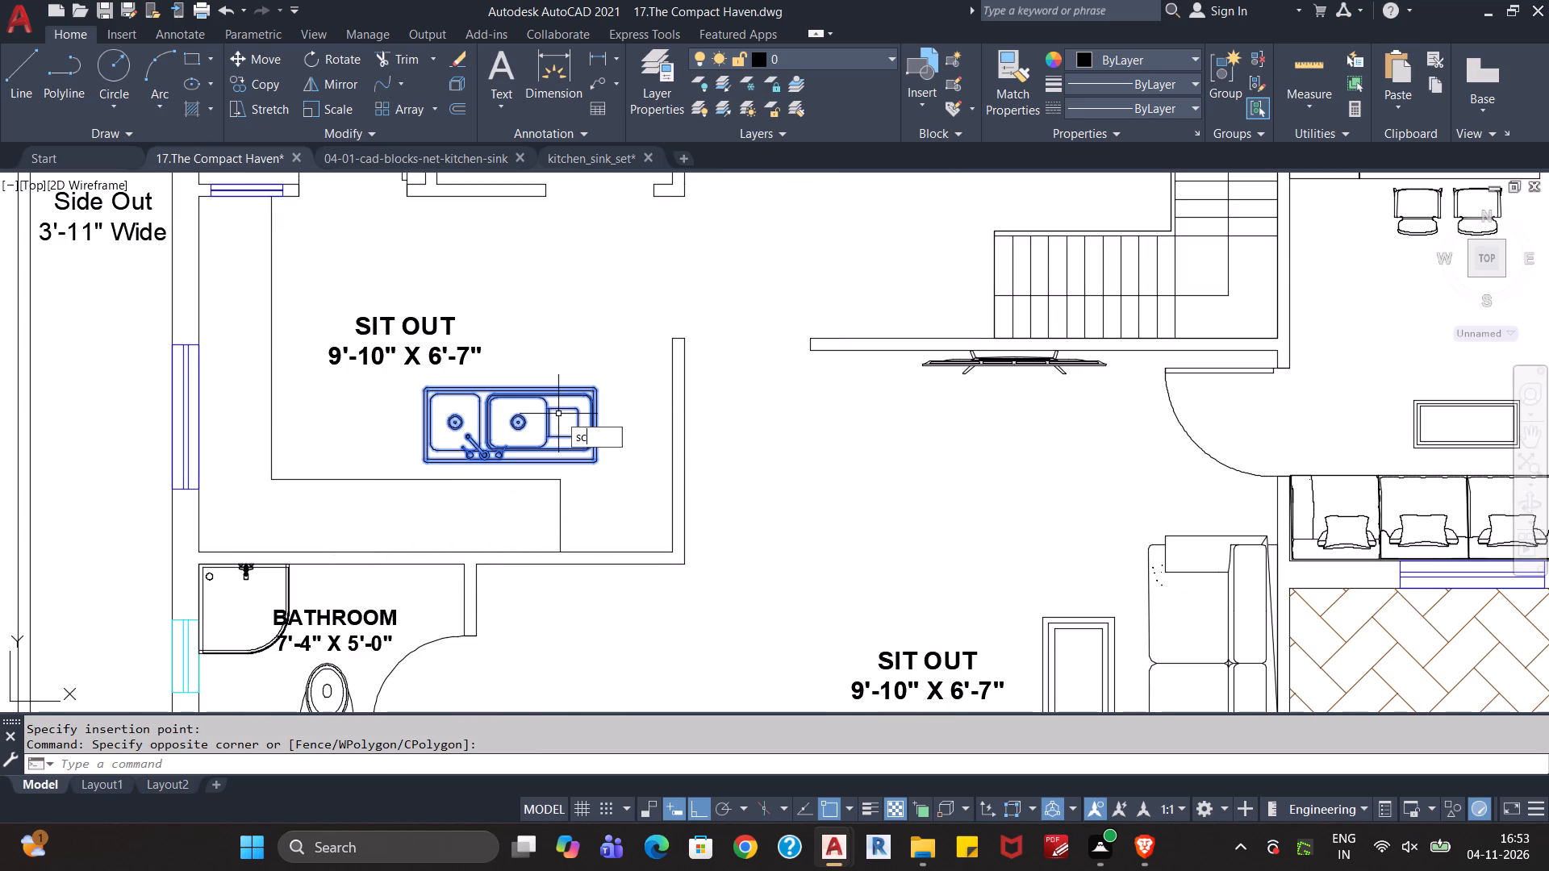
{"action": "key", "text": "Return"}
{"action": "scroll", "coordinate": [516, 415], "scroll_direction": "up", "scroll_amount": 3}
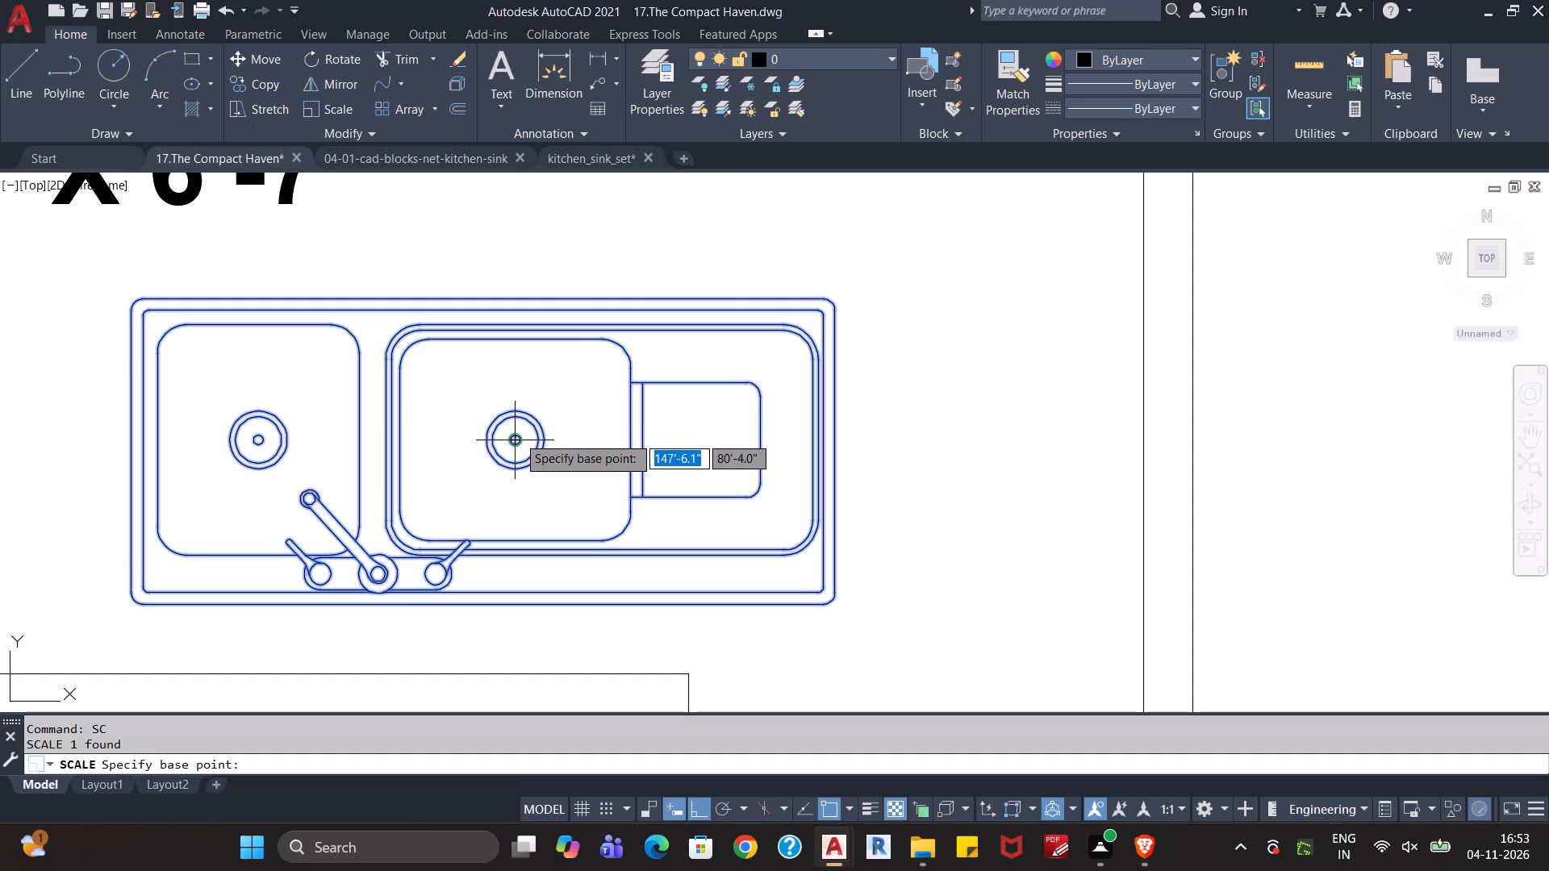
{"action": "left_click", "coordinate": [517, 435]}
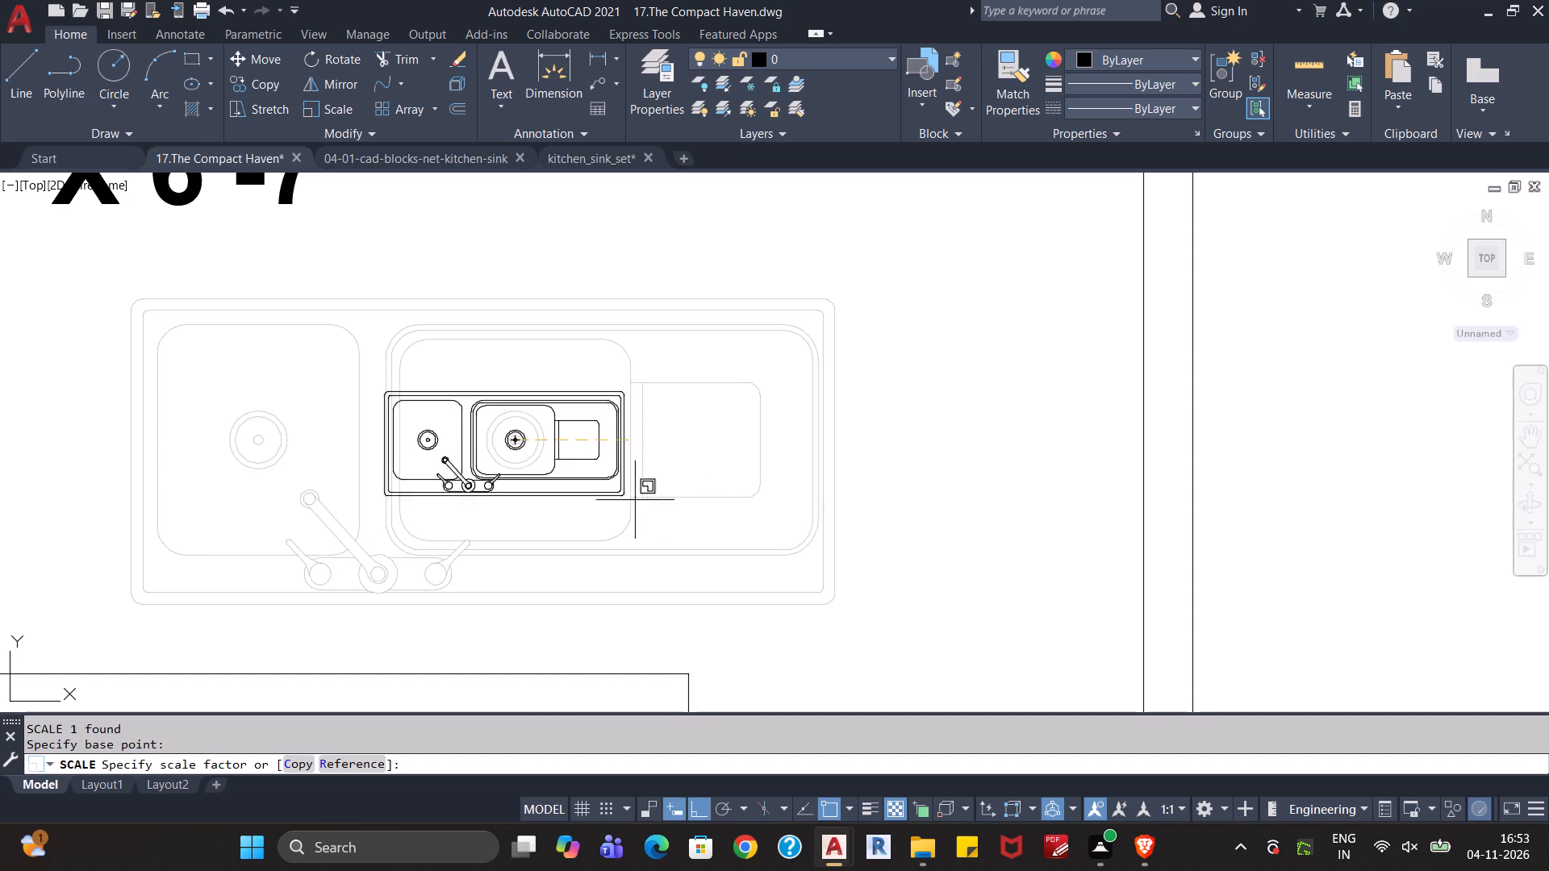
{"action": "left_click", "coordinate": [813, 510]}
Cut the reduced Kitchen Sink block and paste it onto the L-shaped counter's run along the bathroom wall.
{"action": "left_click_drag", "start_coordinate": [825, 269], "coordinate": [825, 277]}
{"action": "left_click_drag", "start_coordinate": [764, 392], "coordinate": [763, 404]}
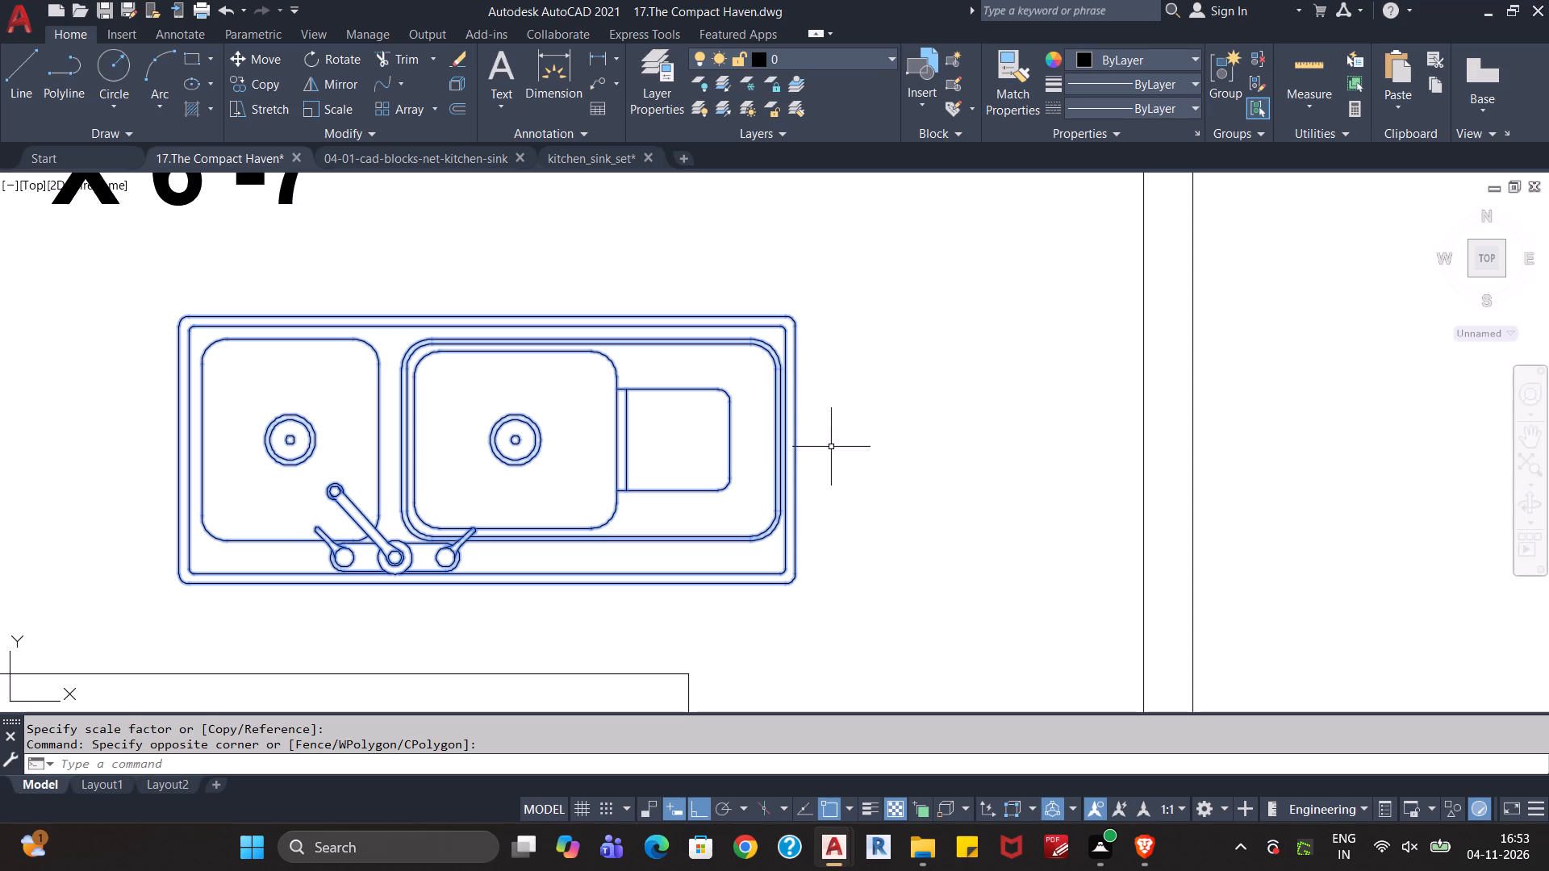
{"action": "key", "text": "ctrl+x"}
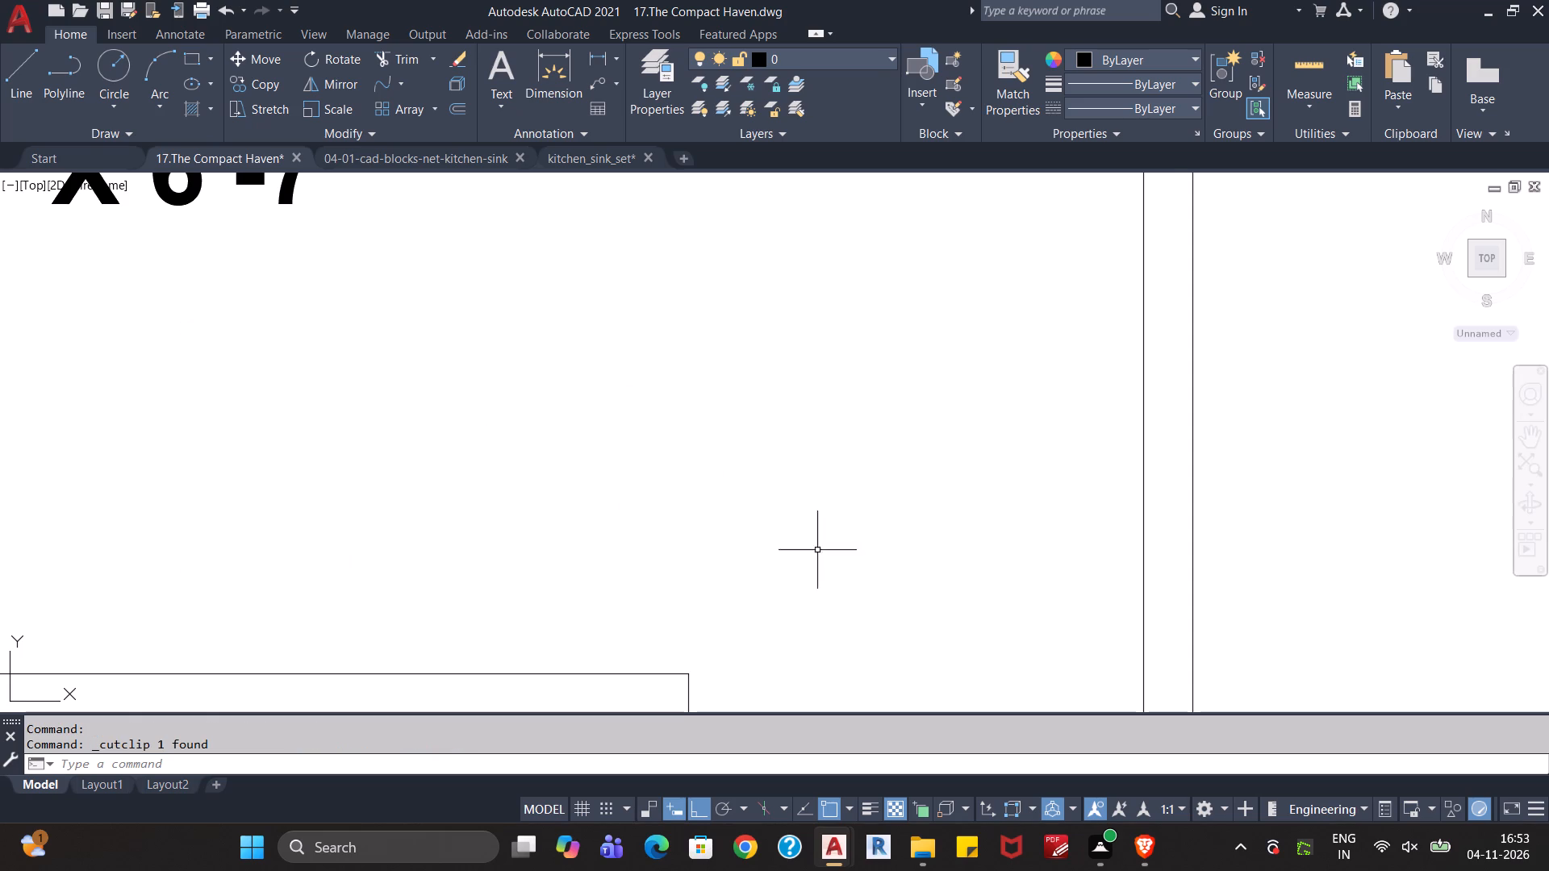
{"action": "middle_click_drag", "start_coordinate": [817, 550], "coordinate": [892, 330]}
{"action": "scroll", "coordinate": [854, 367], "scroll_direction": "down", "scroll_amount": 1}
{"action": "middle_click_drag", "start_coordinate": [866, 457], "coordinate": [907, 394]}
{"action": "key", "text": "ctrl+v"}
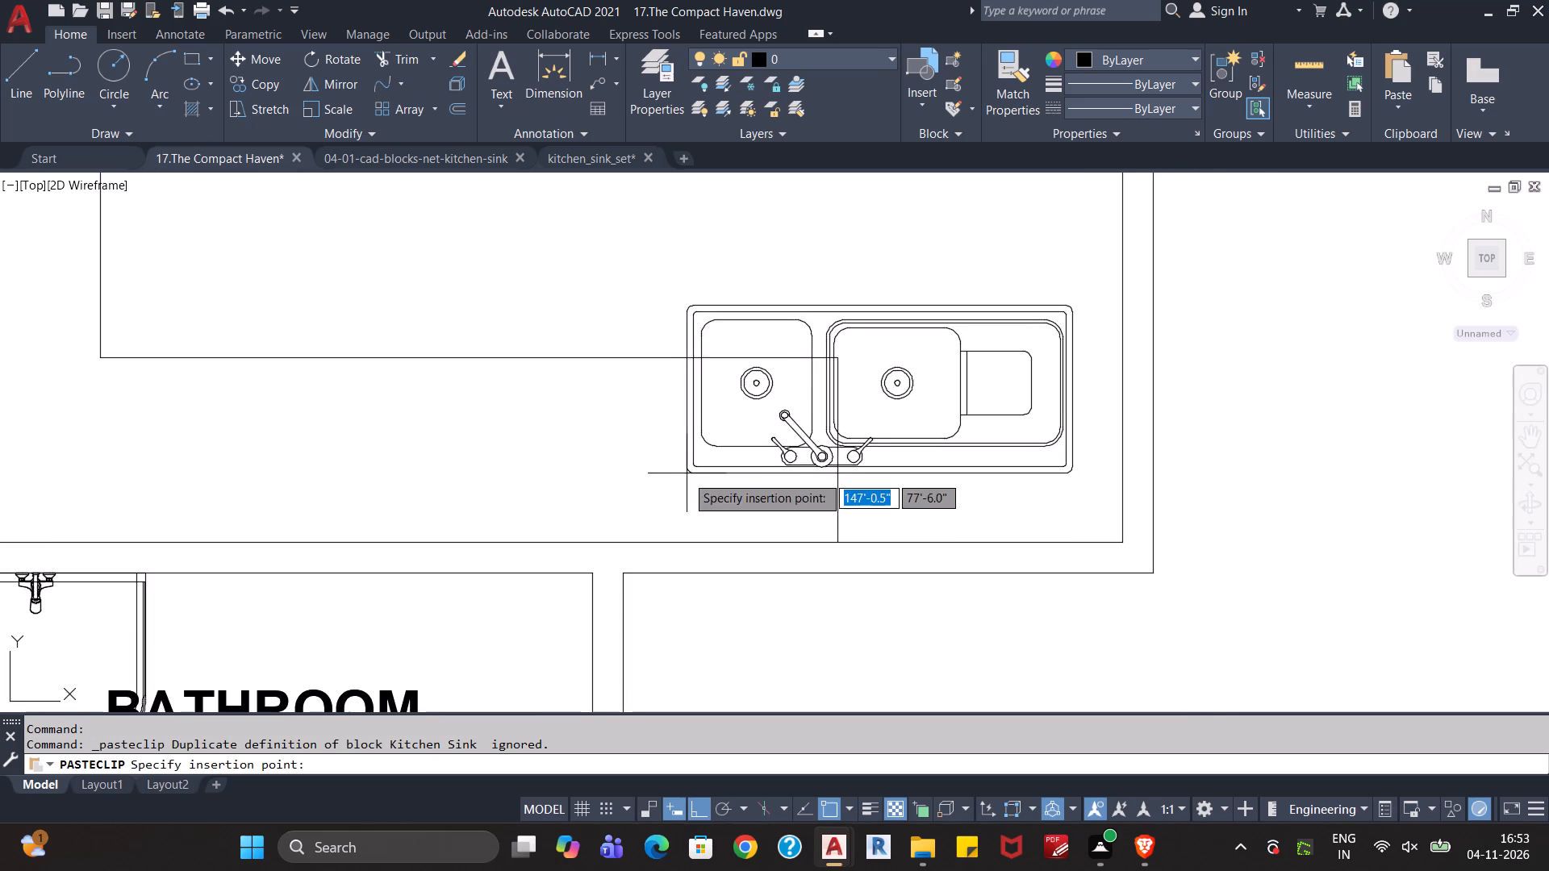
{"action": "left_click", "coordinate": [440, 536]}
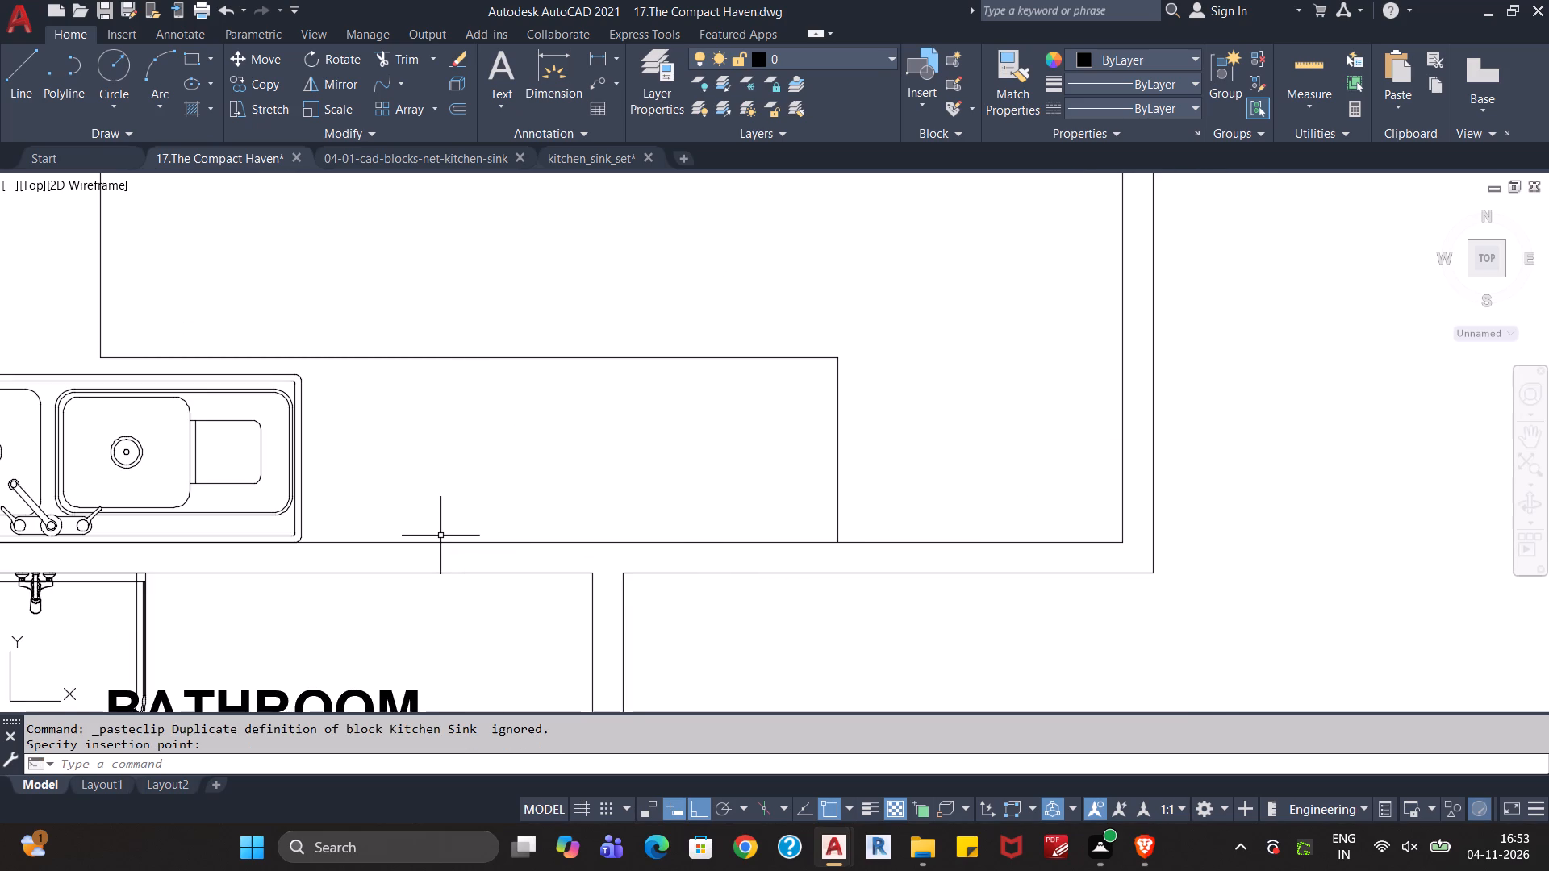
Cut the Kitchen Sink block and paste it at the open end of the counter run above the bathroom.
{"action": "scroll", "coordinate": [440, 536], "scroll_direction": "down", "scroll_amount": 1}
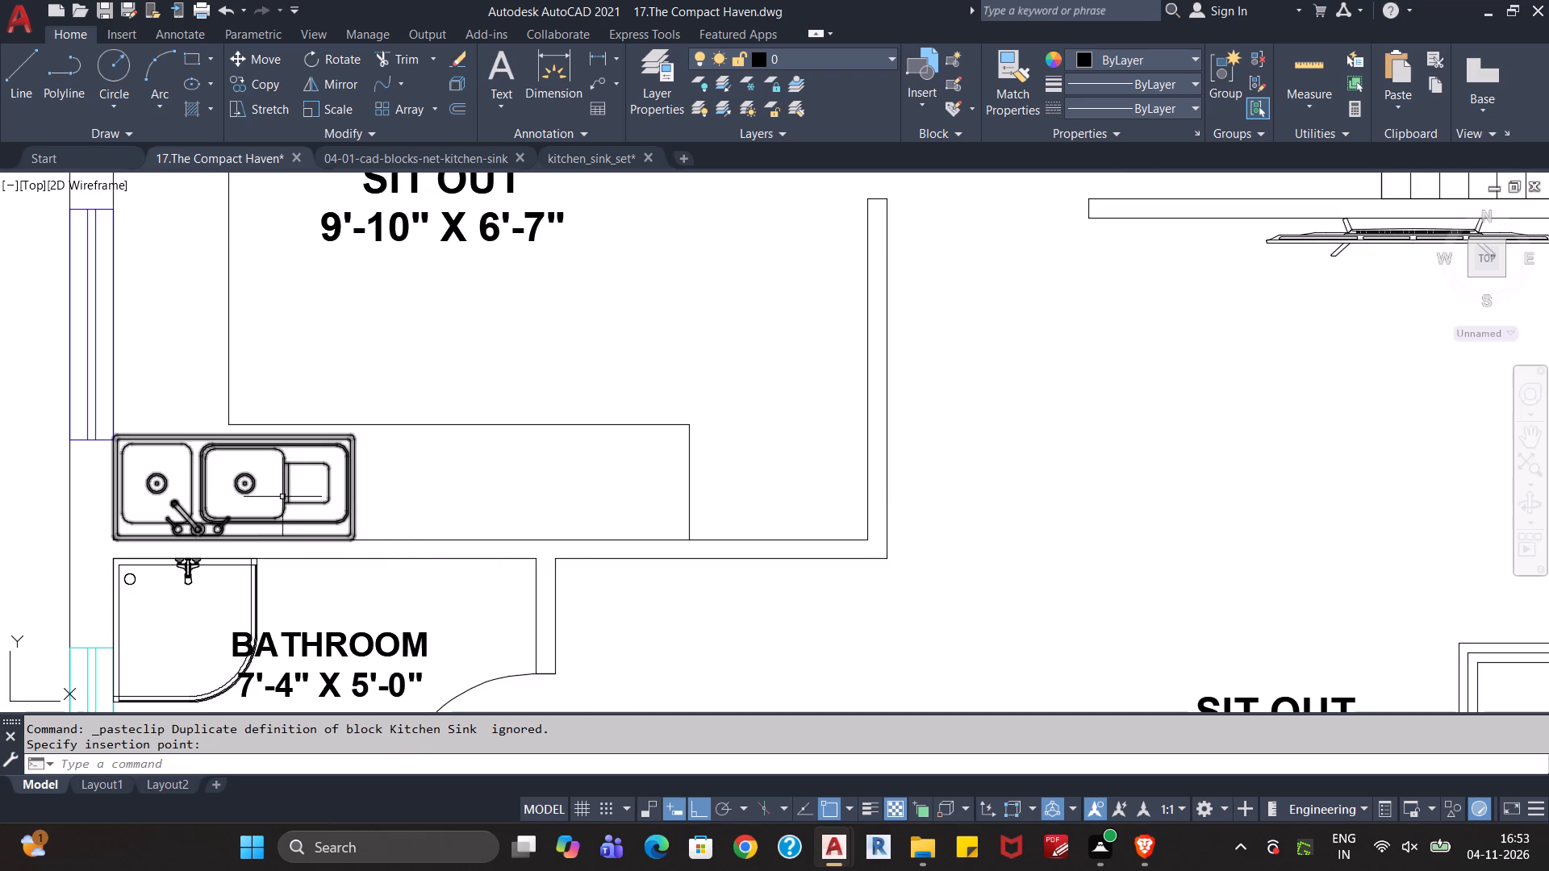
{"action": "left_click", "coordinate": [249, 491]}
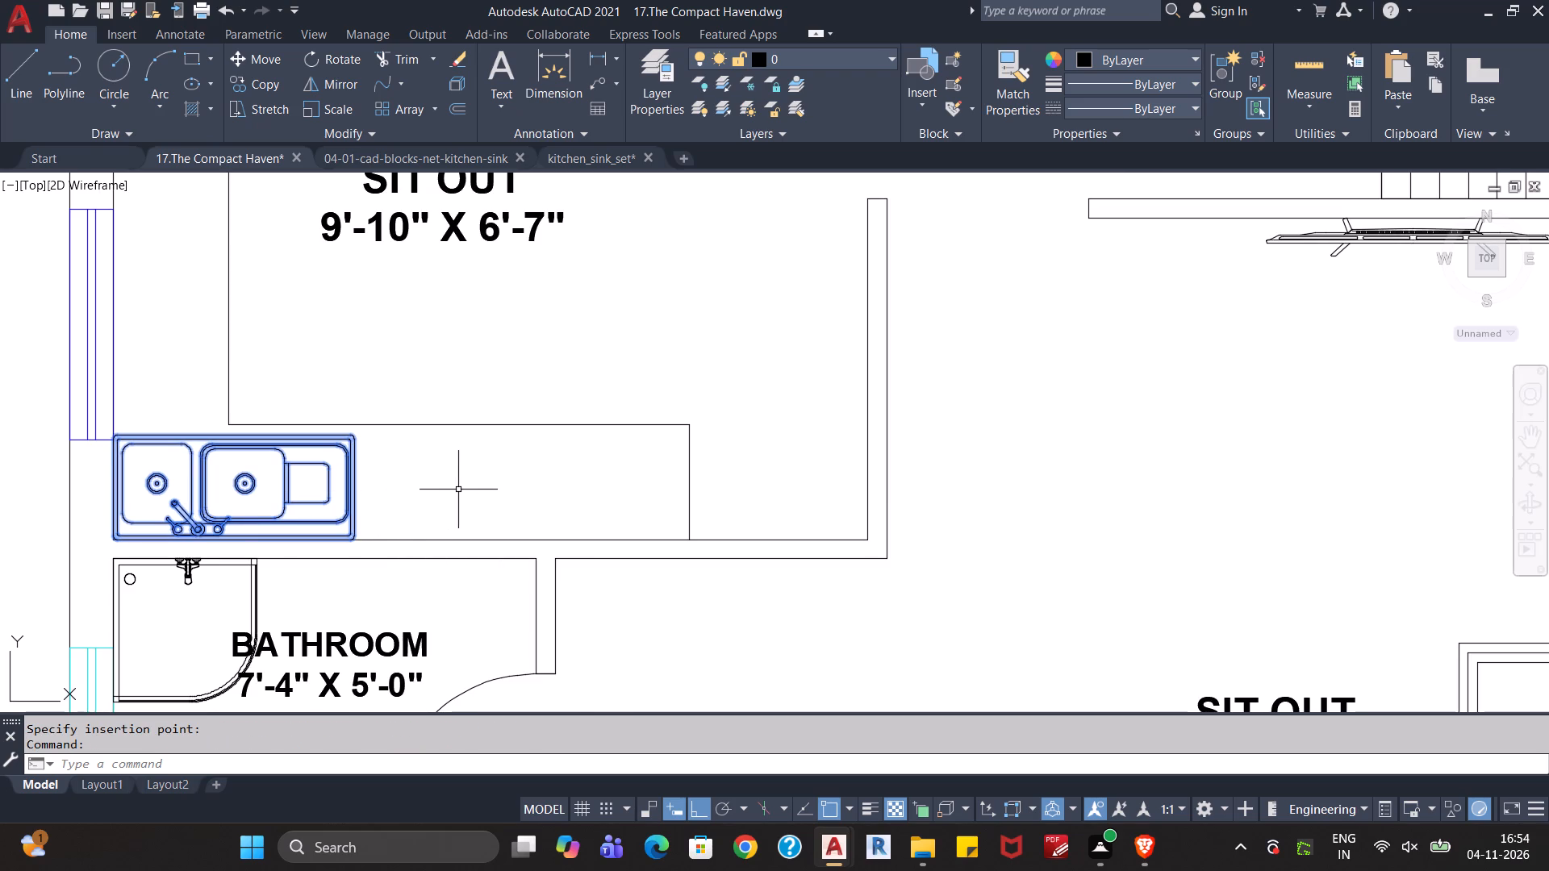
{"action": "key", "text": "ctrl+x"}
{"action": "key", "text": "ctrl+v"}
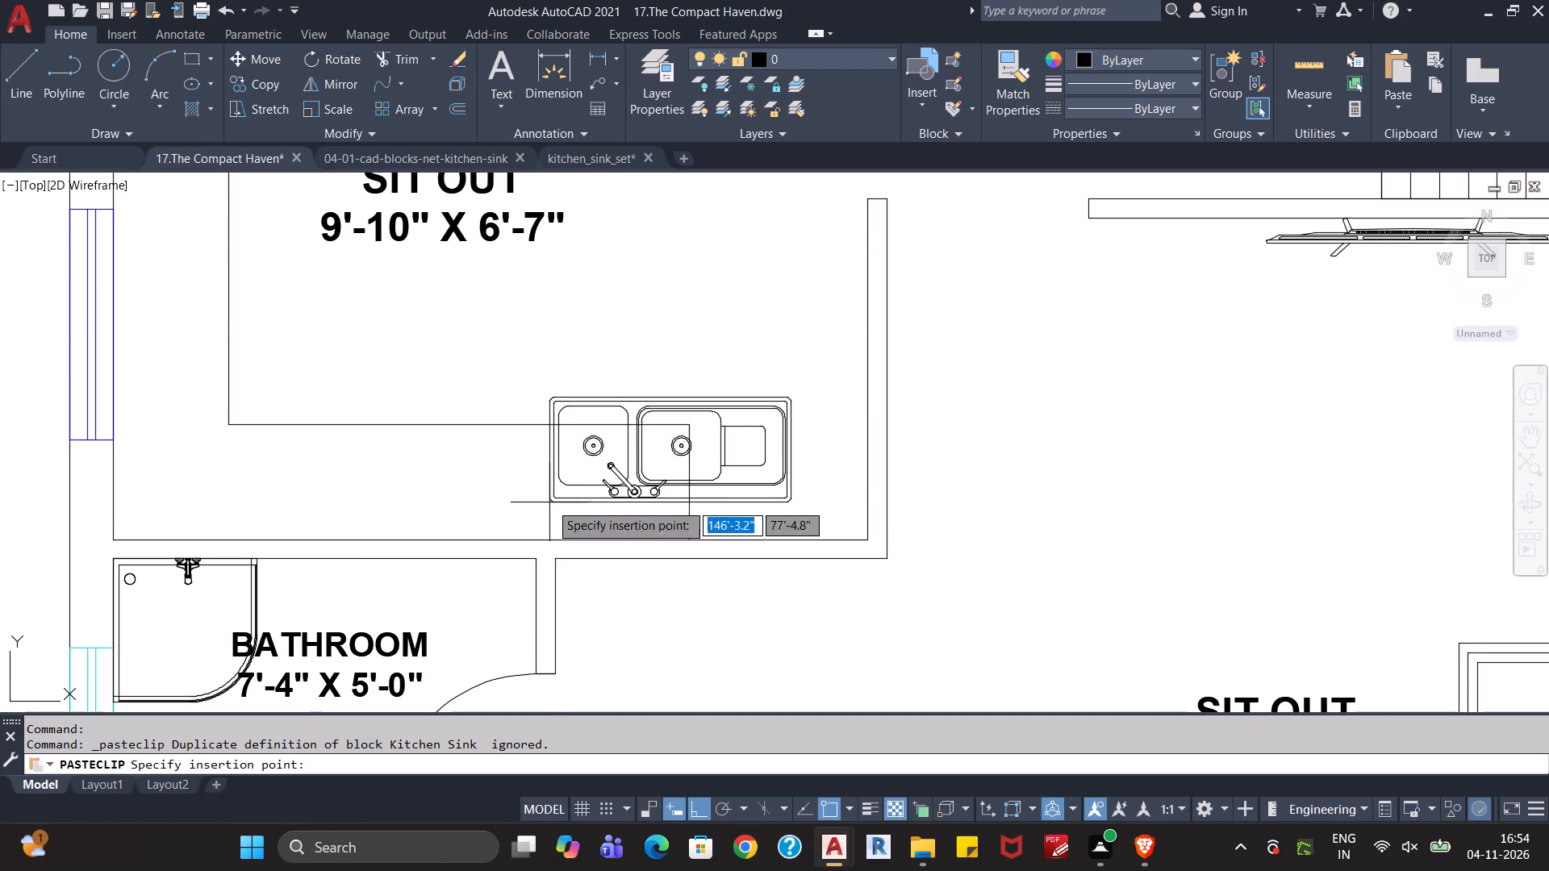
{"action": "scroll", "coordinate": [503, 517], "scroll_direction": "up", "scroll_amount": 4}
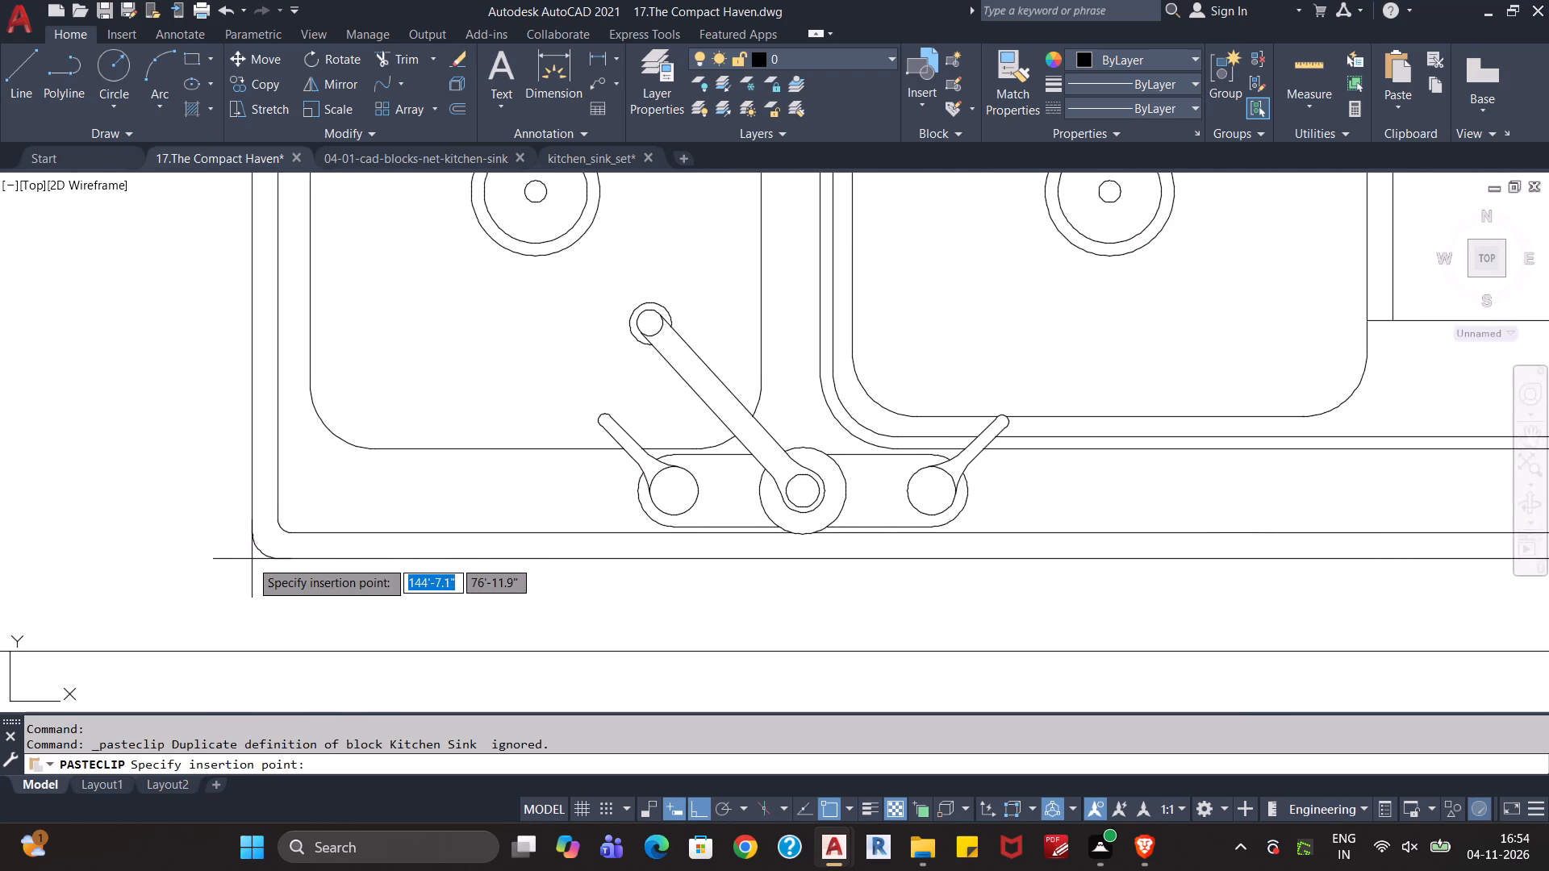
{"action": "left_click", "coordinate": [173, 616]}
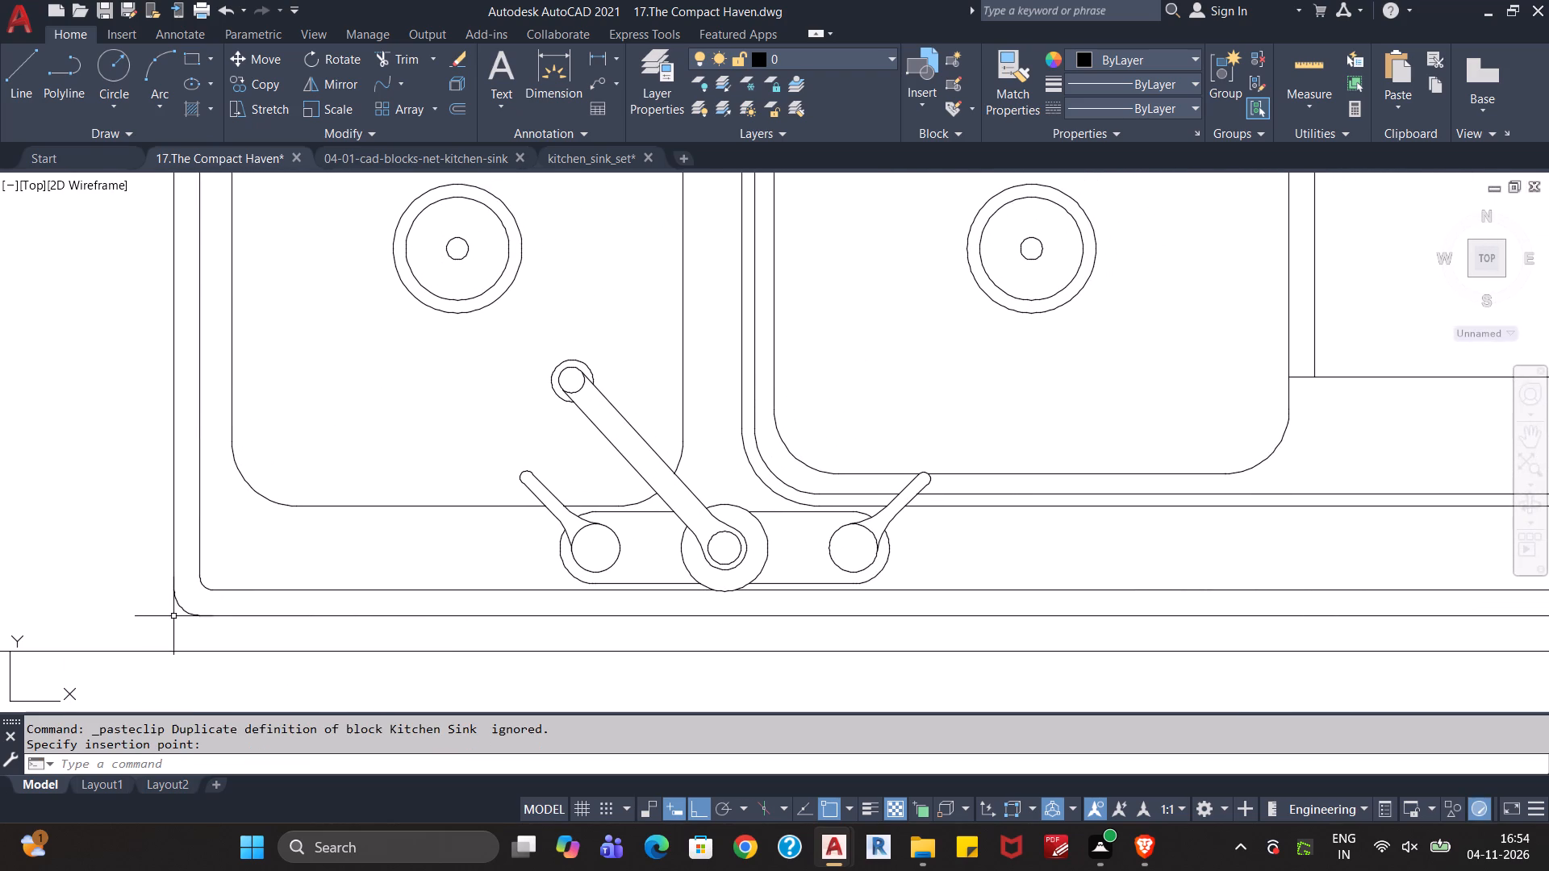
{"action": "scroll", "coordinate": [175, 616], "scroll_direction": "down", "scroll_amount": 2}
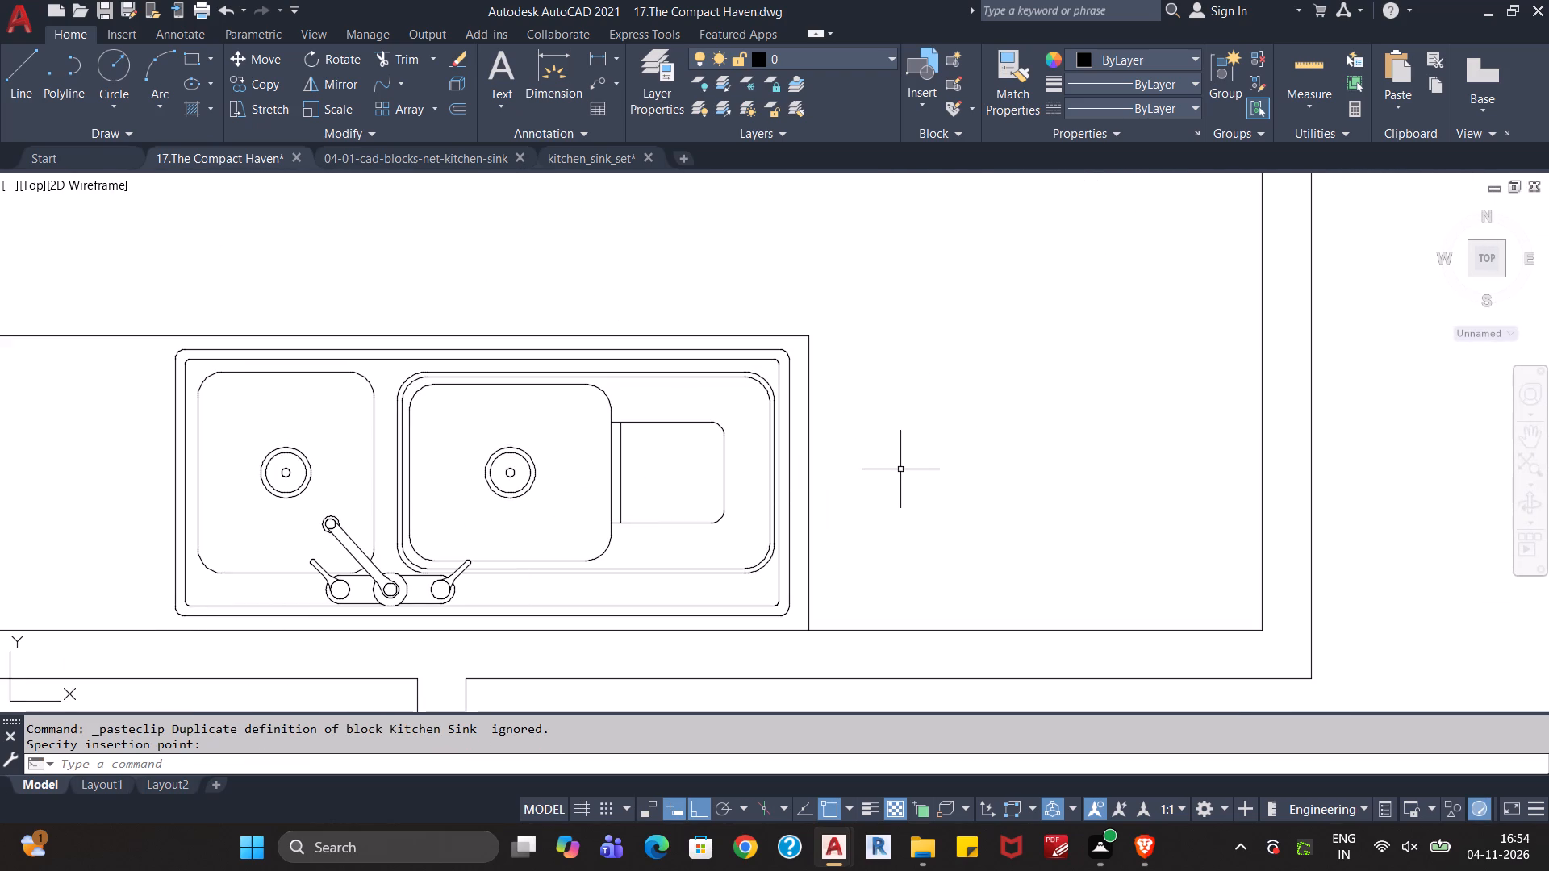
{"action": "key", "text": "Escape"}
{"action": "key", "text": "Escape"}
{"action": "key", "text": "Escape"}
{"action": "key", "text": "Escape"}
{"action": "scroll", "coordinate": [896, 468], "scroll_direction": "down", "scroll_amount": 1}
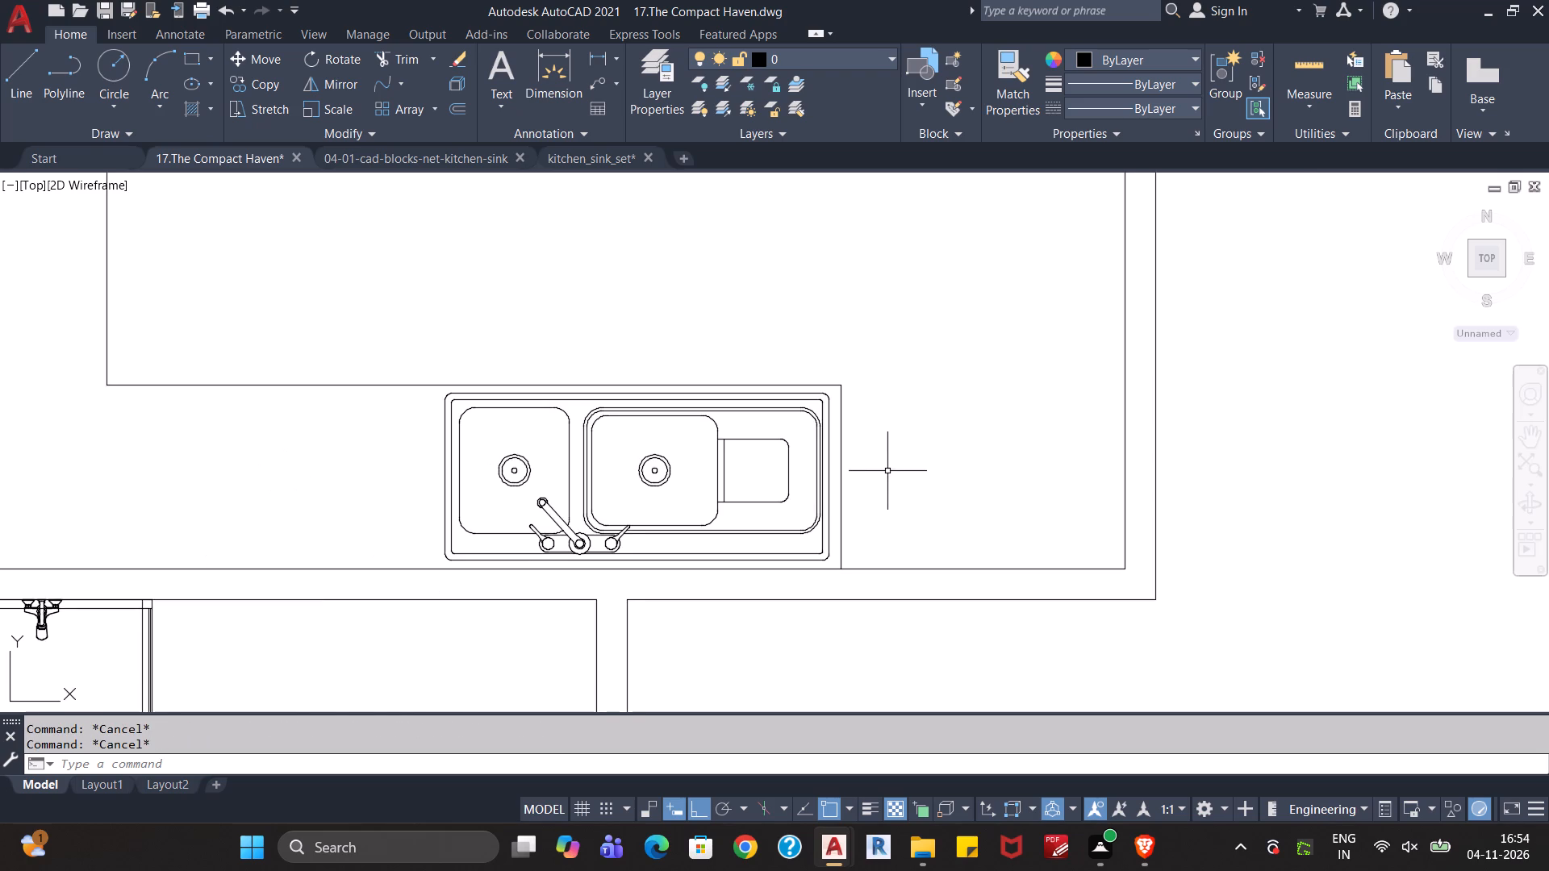
Cut the Kitchen Sink block from the counter and paste it in the empty space outside the plan, beyond the Side Out passage.
{"action": "middle_click_drag", "start_coordinate": [893, 468], "coordinate": [994, 438]}
{"action": "scroll", "coordinate": [994, 438], "scroll_direction": "down", "scroll_amount": 1}
{"action": "middle_click_drag", "start_coordinate": [486, 441], "coordinate": [517, 511]}
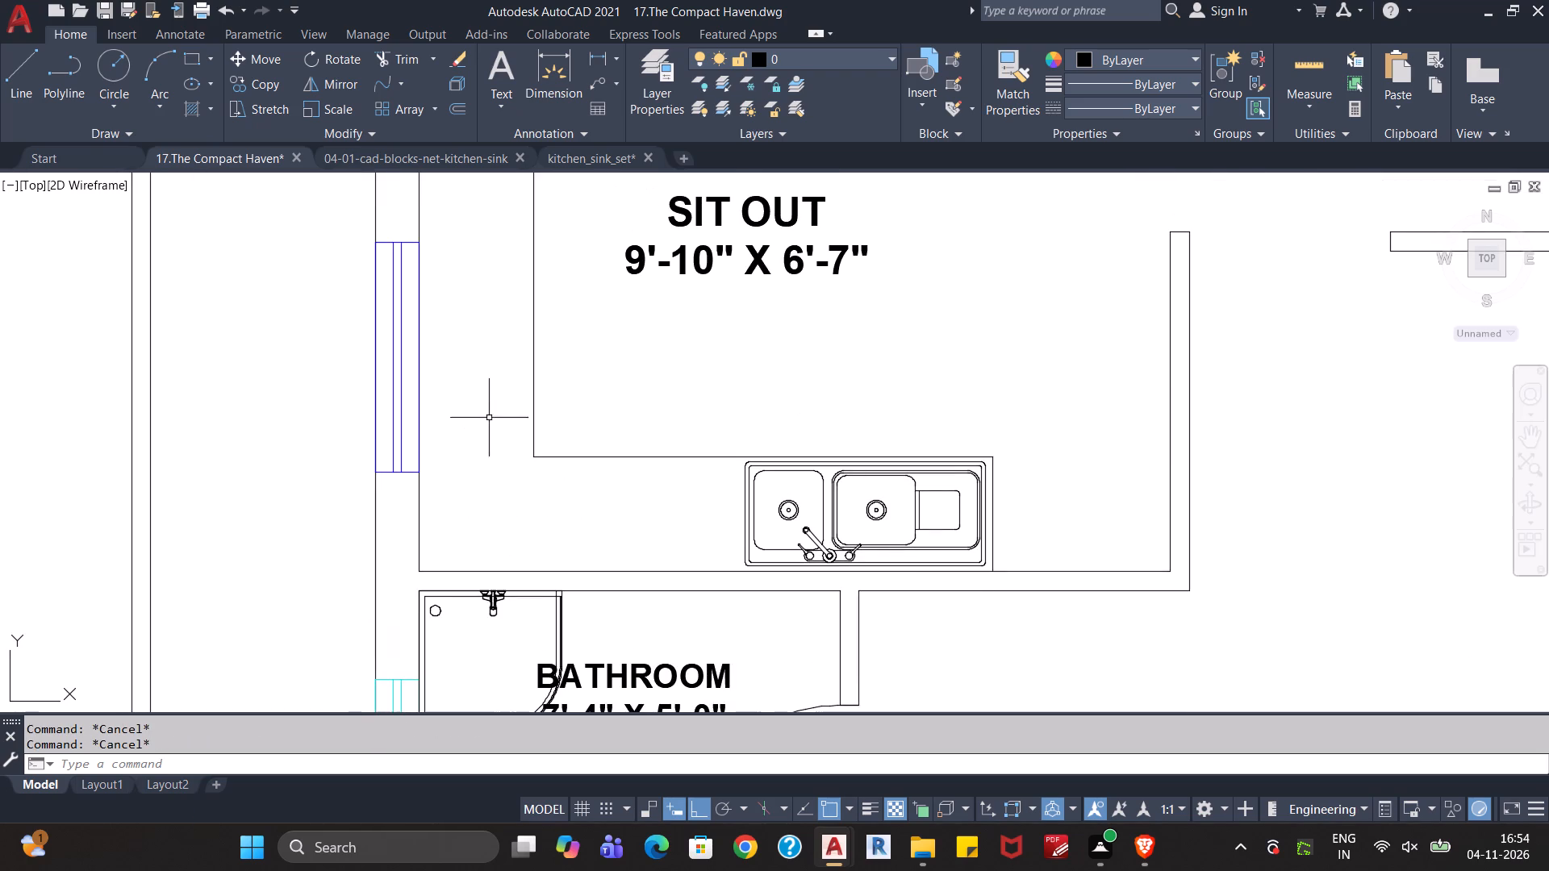
{"action": "middle_click_drag", "start_coordinate": [486, 403], "coordinate": [490, 526]}
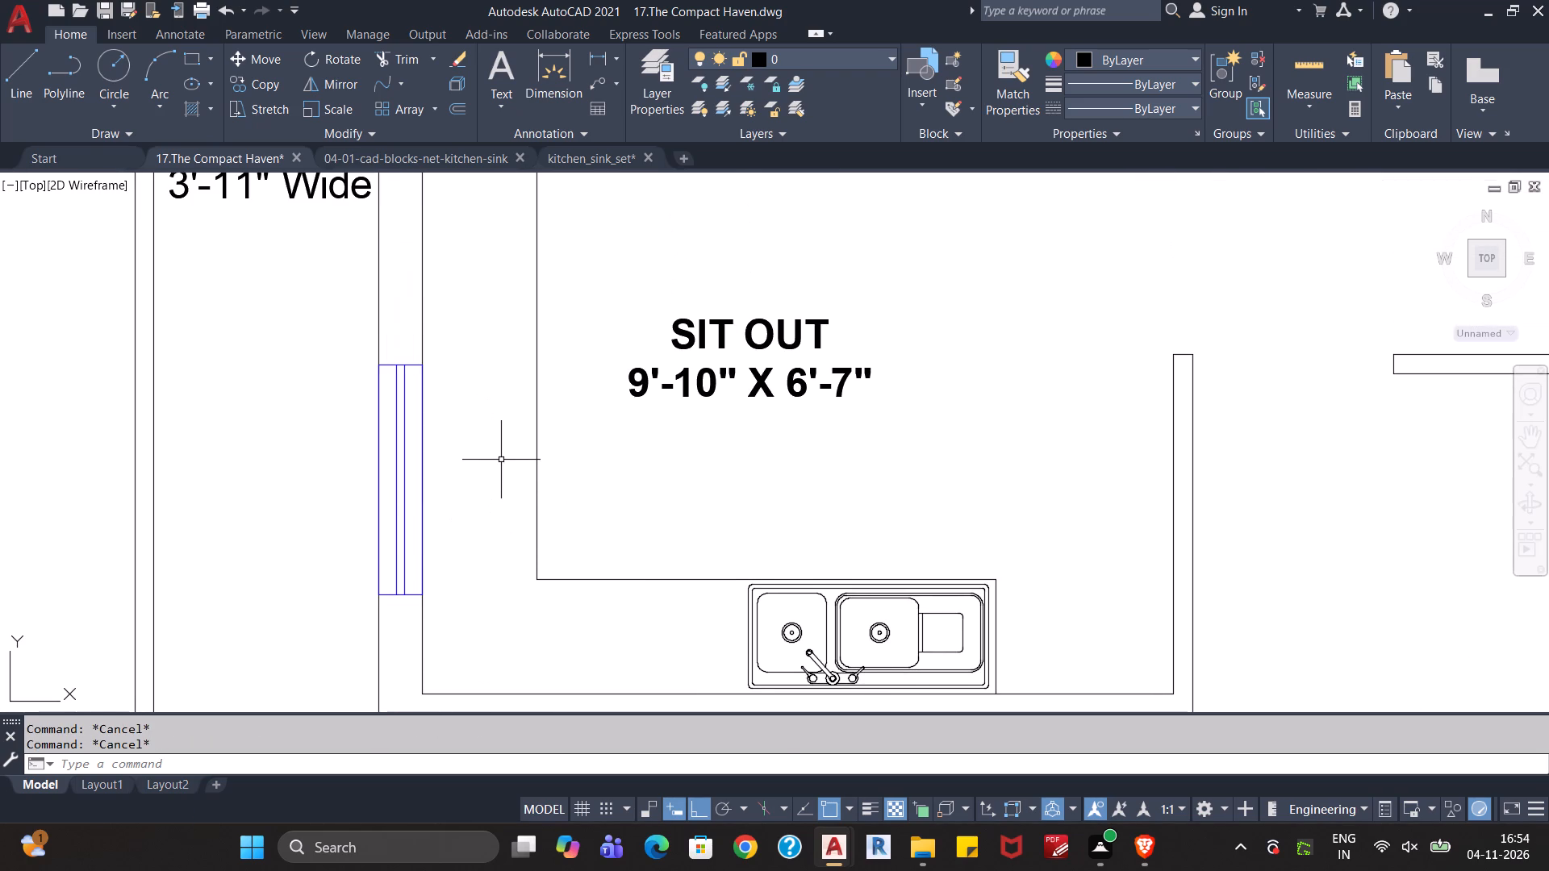
{"action": "middle_click_drag", "start_coordinate": [513, 434], "coordinate": [478, 459]}
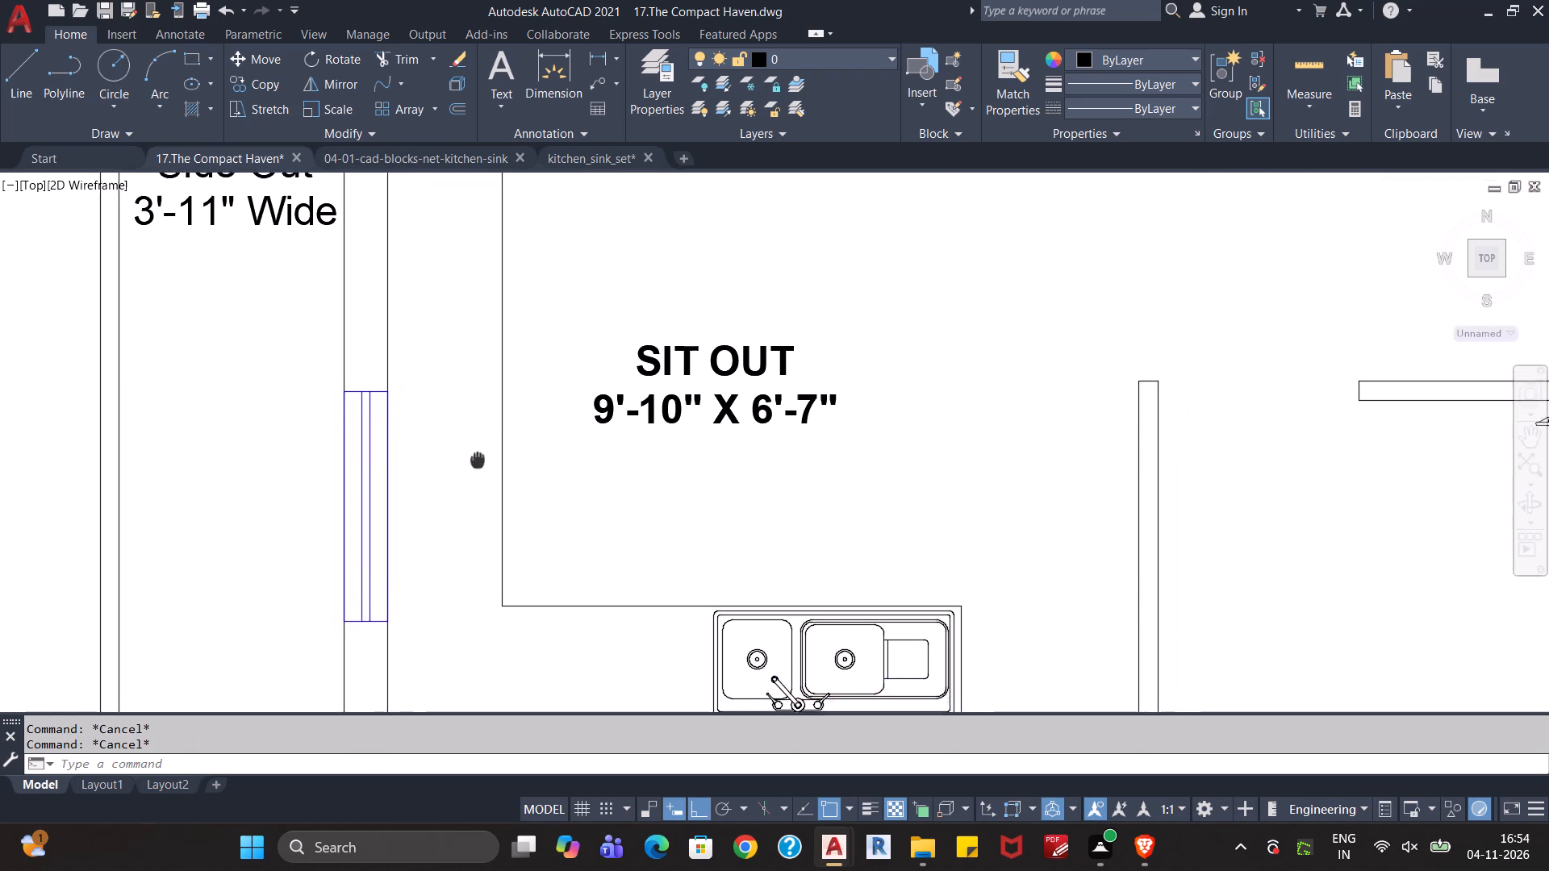
{"action": "middle_click_drag", "start_coordinate": [478, 459], "coordinate": [471, 544]}
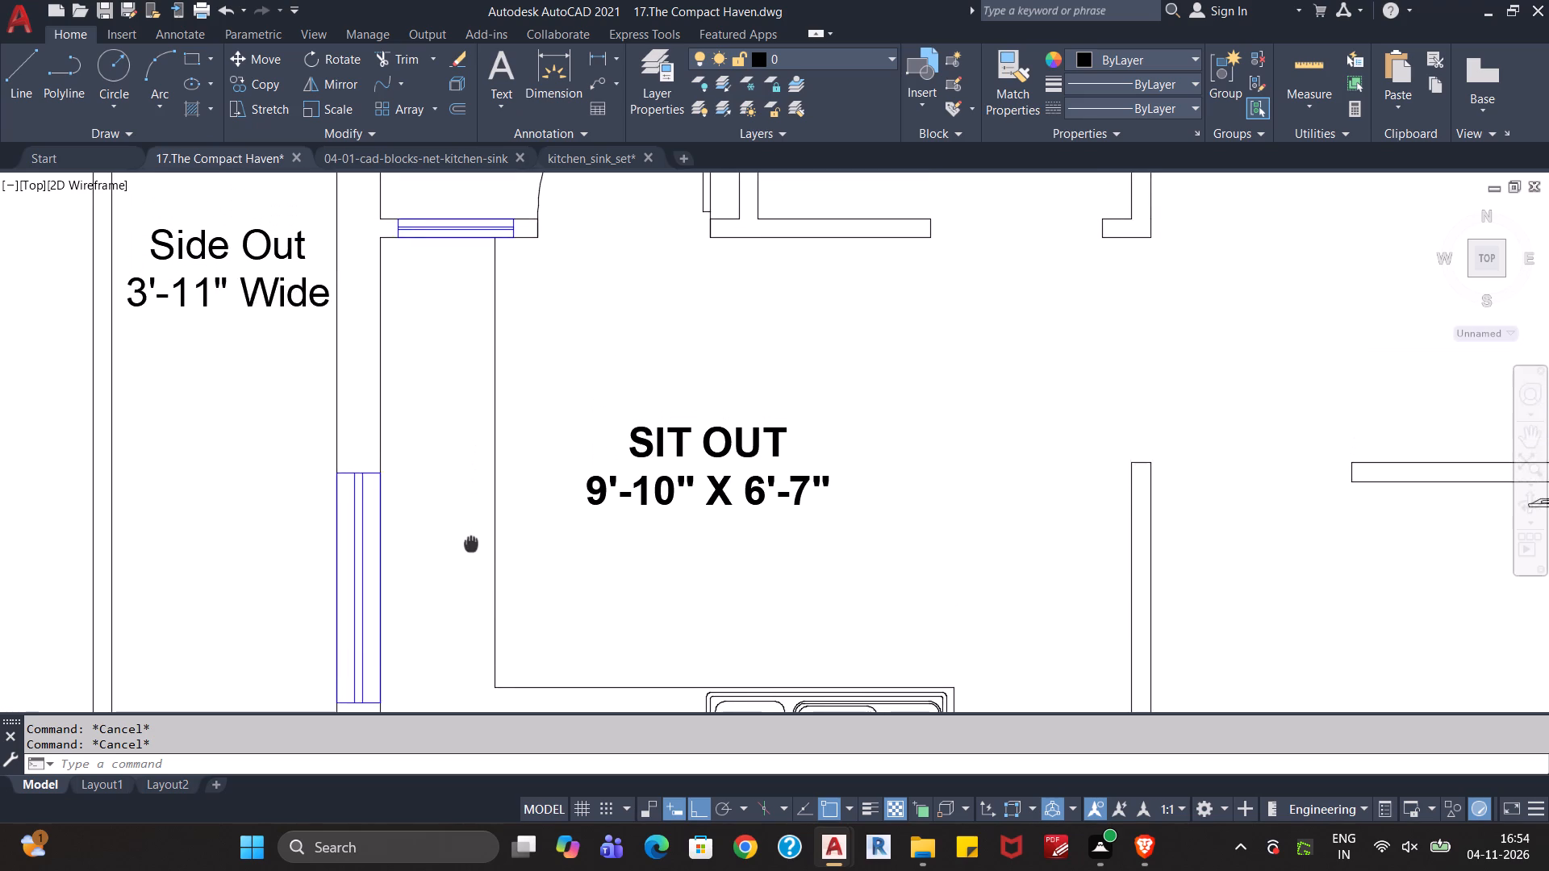
{"action": "middle_click_drag", "start_coordinate": [471, 544], "coordinate": [470, 467]}
{"action": "scroll", "coordinate": [470, 467], "scroll_direction": "down", "scroll_amount": 1}
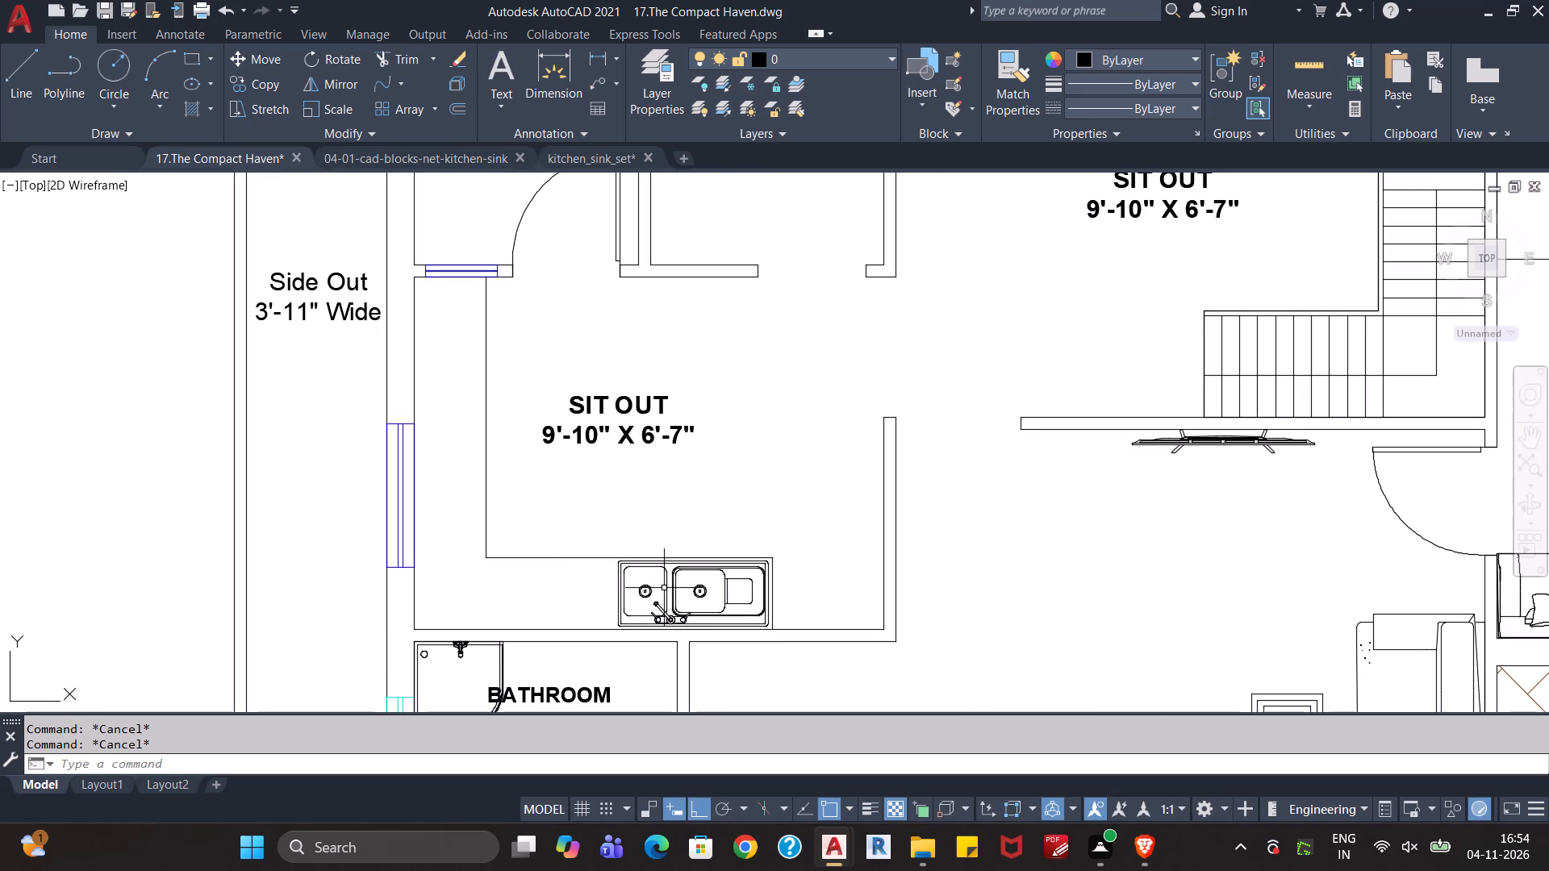
{"action": "left_click", "coordinate": [665, 589]}
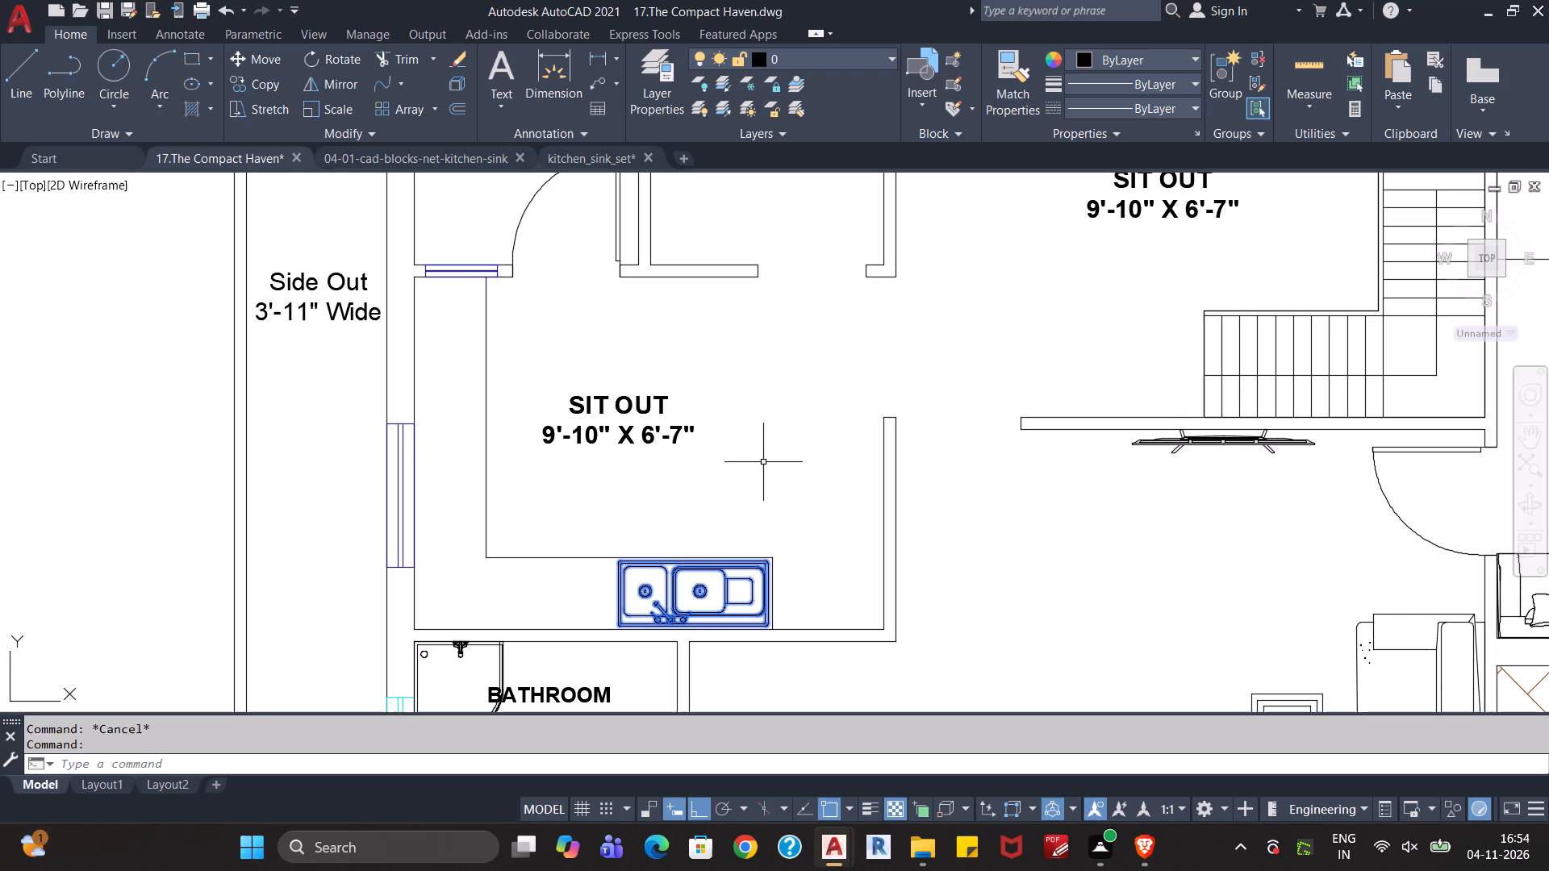
{"action": "key", "text": "ctrl+x"}
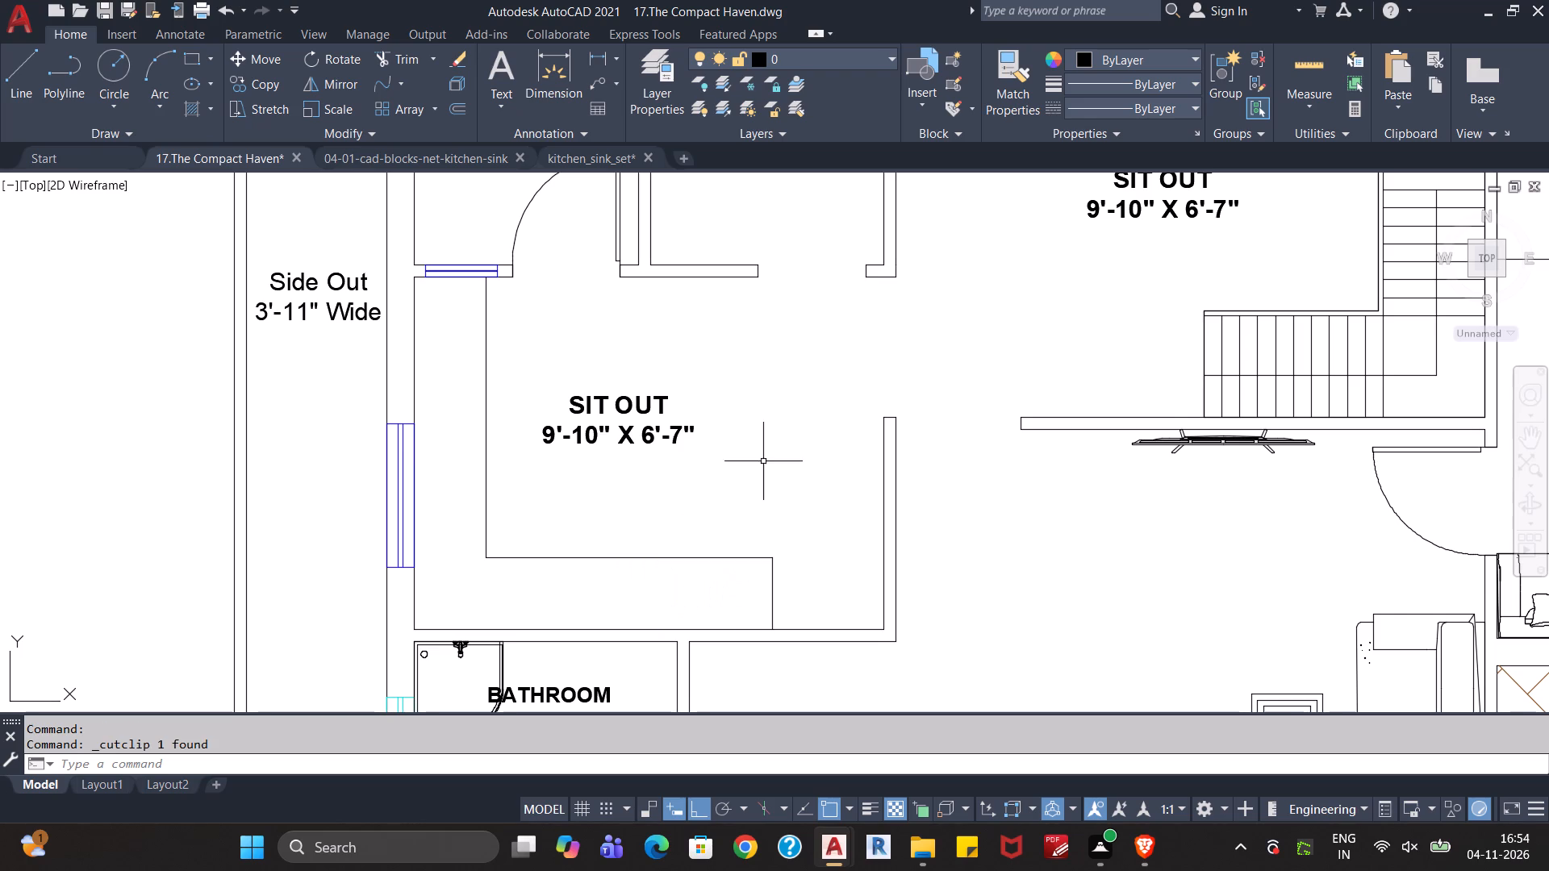
{"action": "middle_click_drag", "start_coordinate": [629, 485], "coordinate": [861, 450]}
{"action": "key", "text": "ctrl+v"}
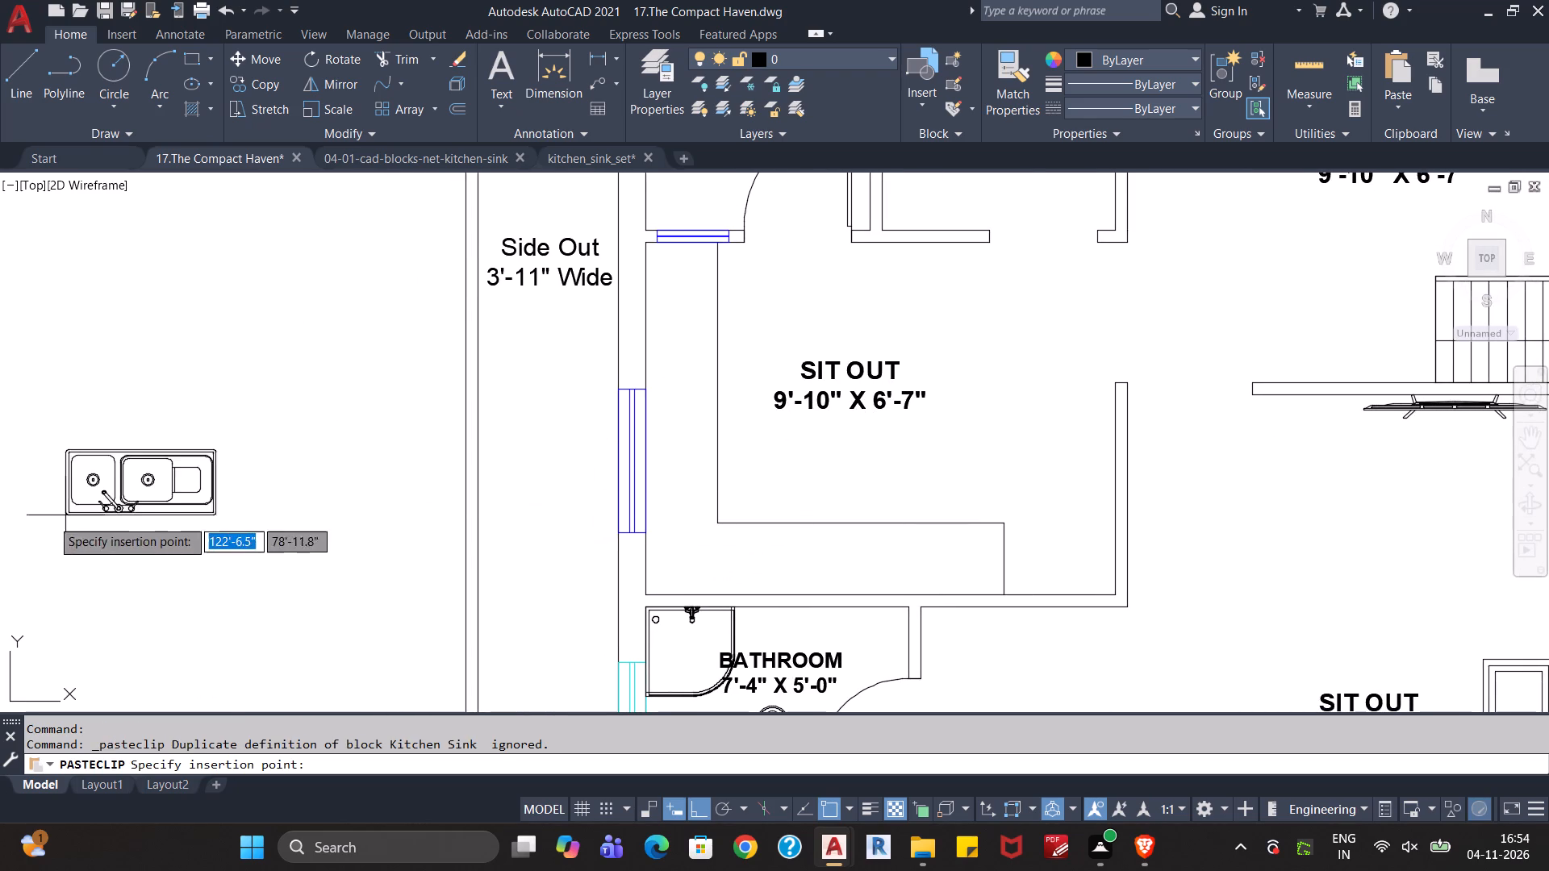
{"action": "middle_click", "coordinate": [178, 486]}
{"action": "left_click", "coordinate": [179, 486]}
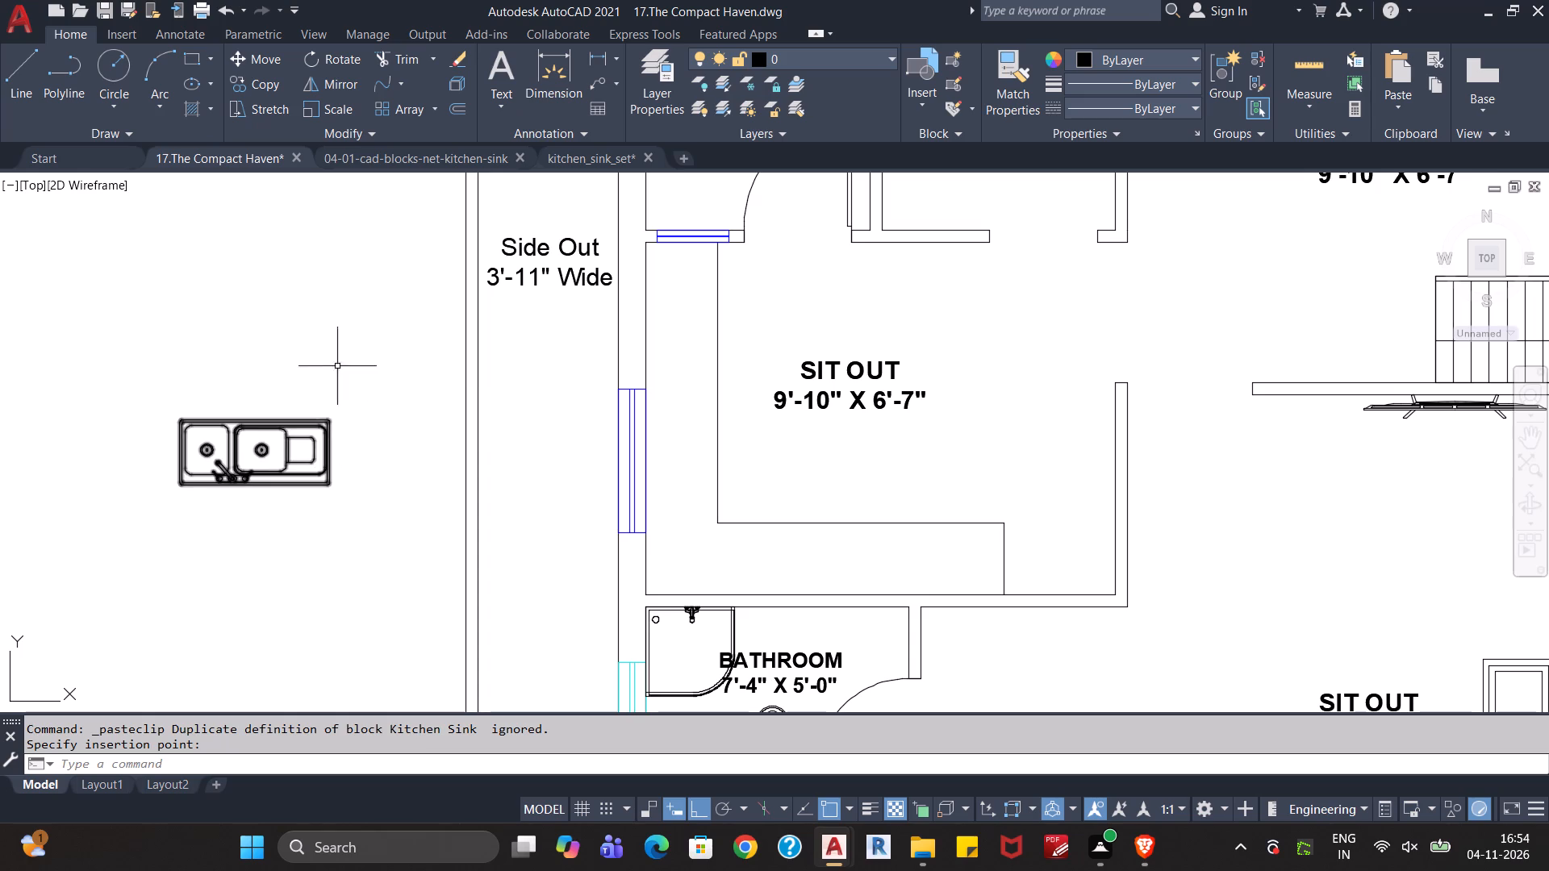
Rotate the Kitchen Sink block 90° clockwise about the larger bowl's drain.
{"action": "left_click", "coordinate": [348, 332]}
{"action": "left_click", "coordinate": [275, 544]}
{"action": "type", "text": "ro"}
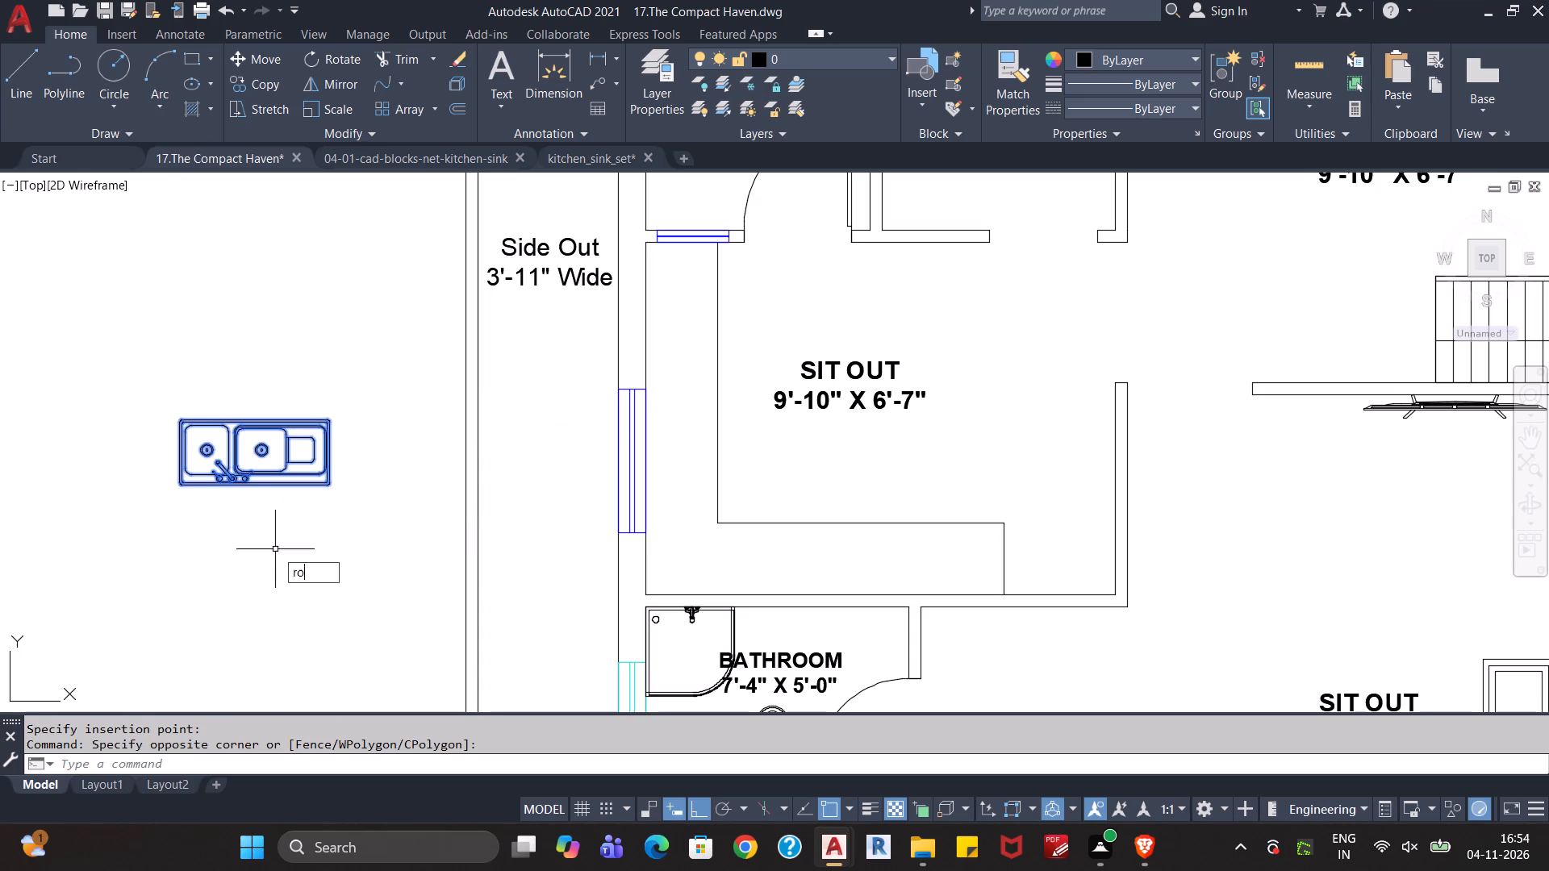
{"action": "key", "text": "Return"}
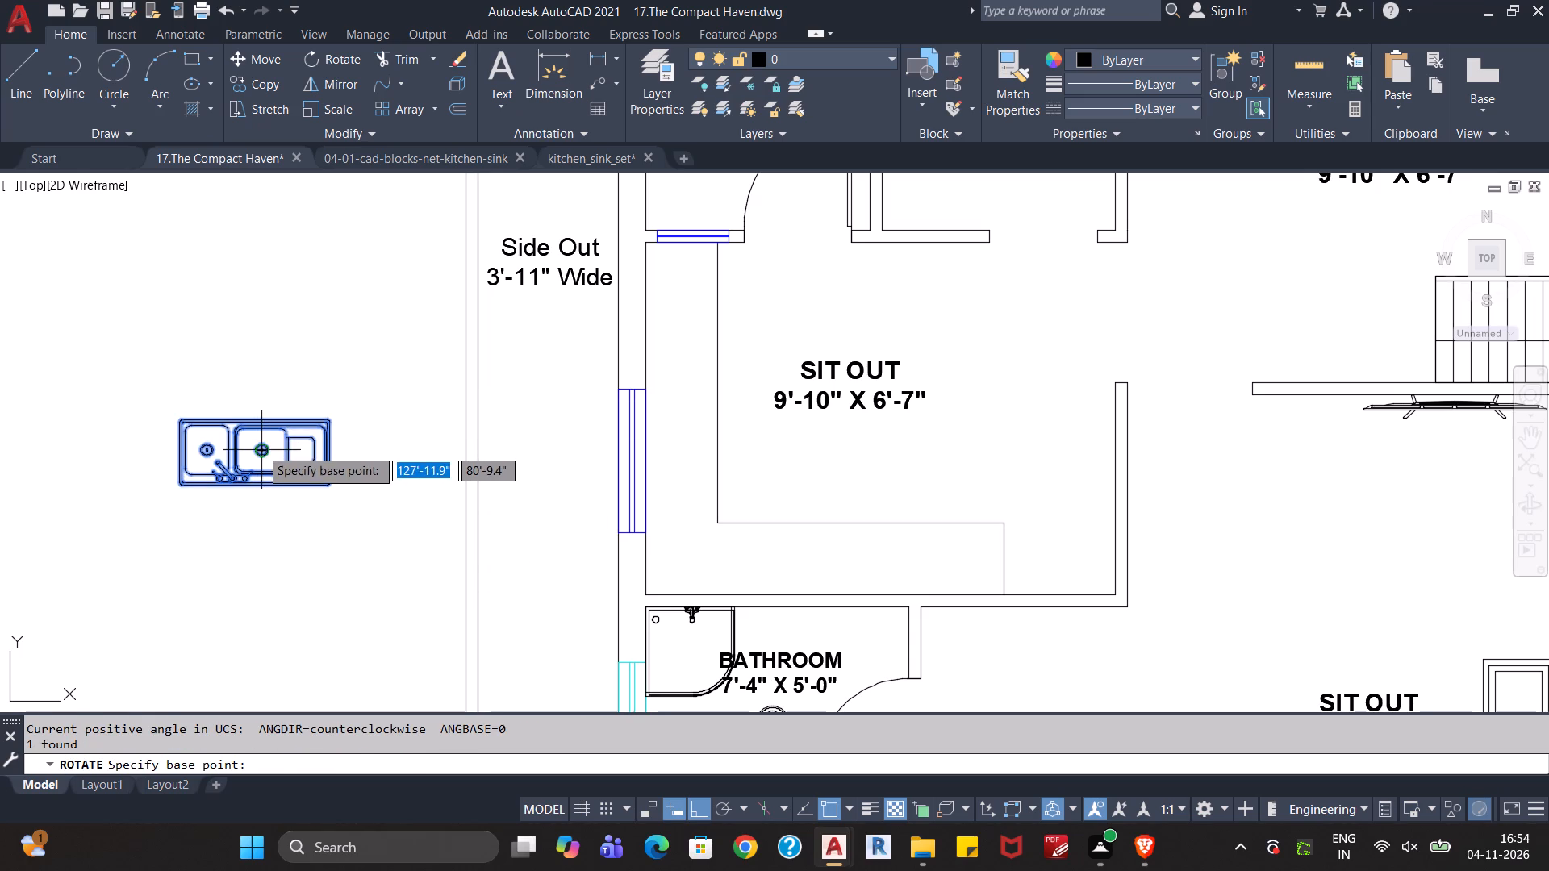
{"action": "left_click", "coordinate": [260, 448]}
{"action": "left_click", "coordinate": [267, 510]}
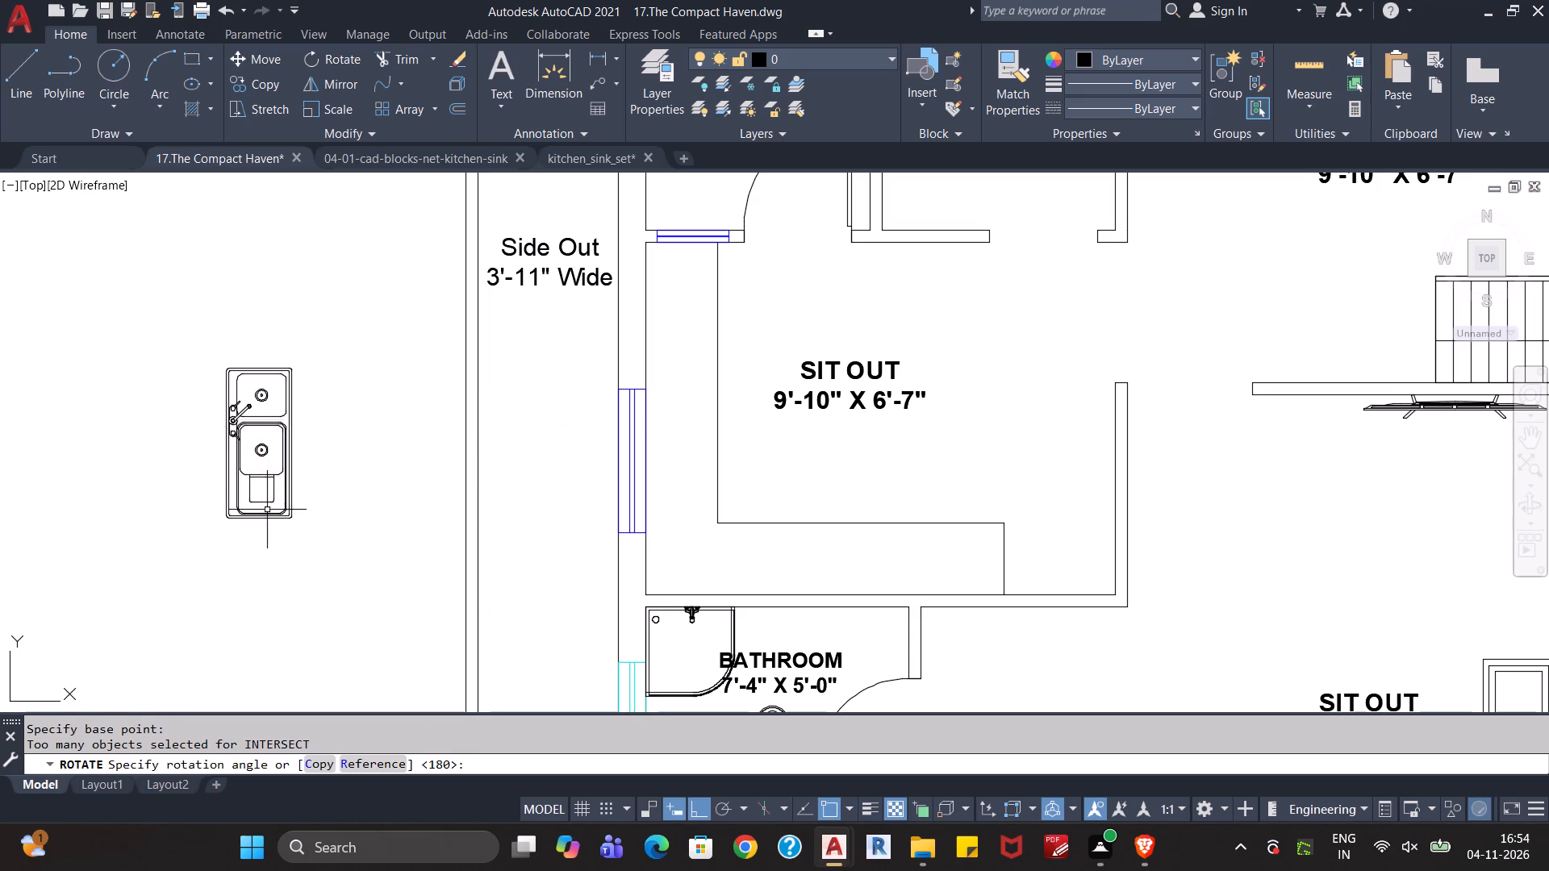
Cut the rotated Kitchen Sink block and paste it at the upper end of the counter leg along the Side Out wall.
{"action": "left_click_drag", "start_coordinate": [337, 303], "coordinate": [333, 320]}
{"action": "left_click", "coordinate": [242, 534]}
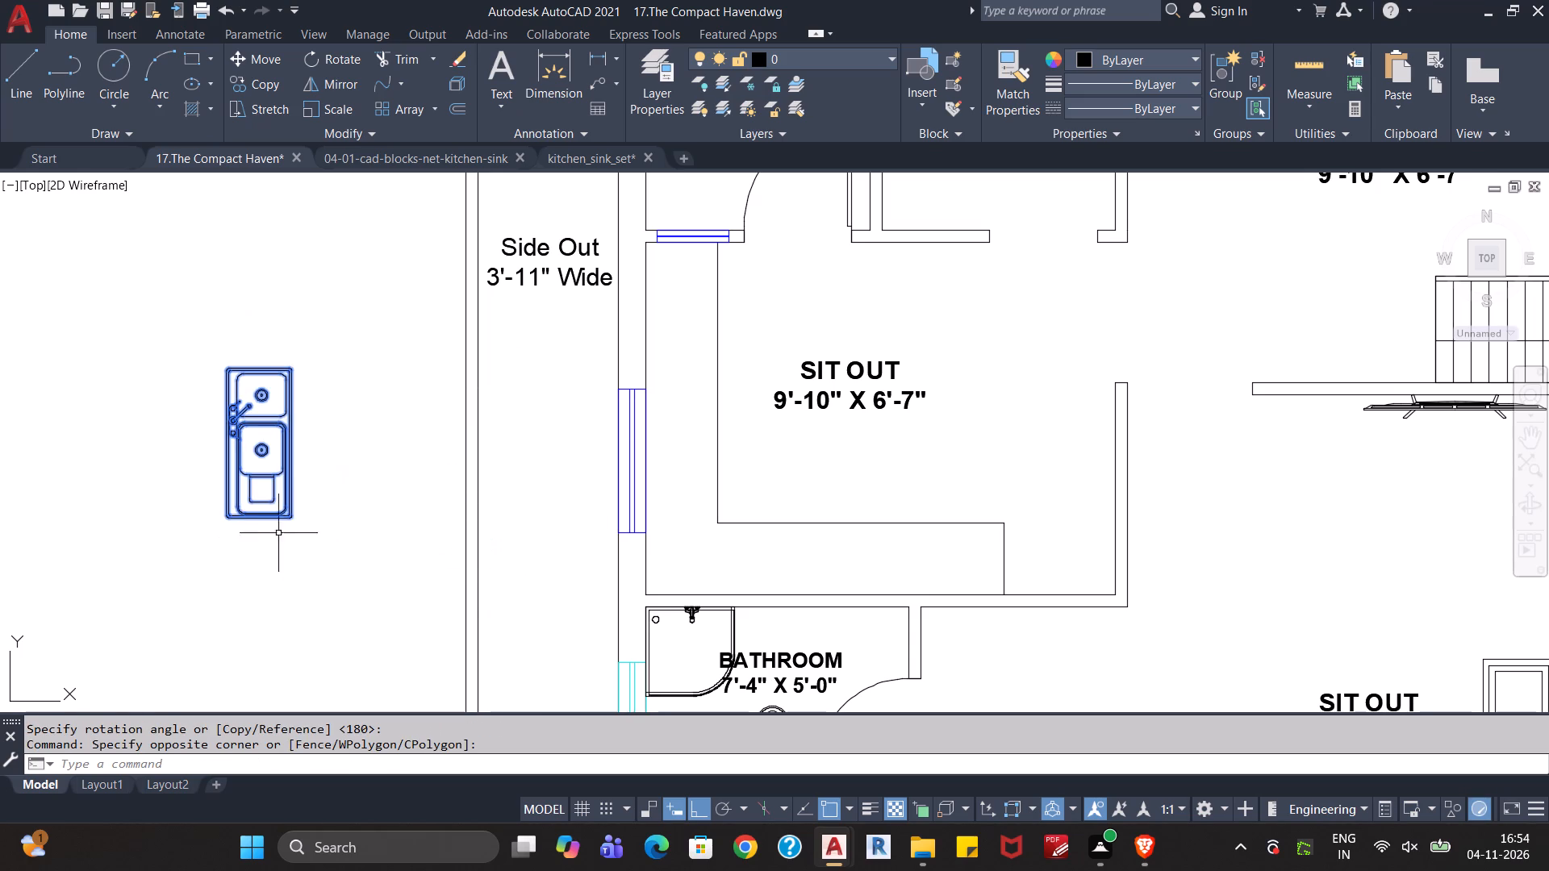
{"action": "key", "text": "ctrl+x"}
{"action": "key", "text": "ctrl+v"}
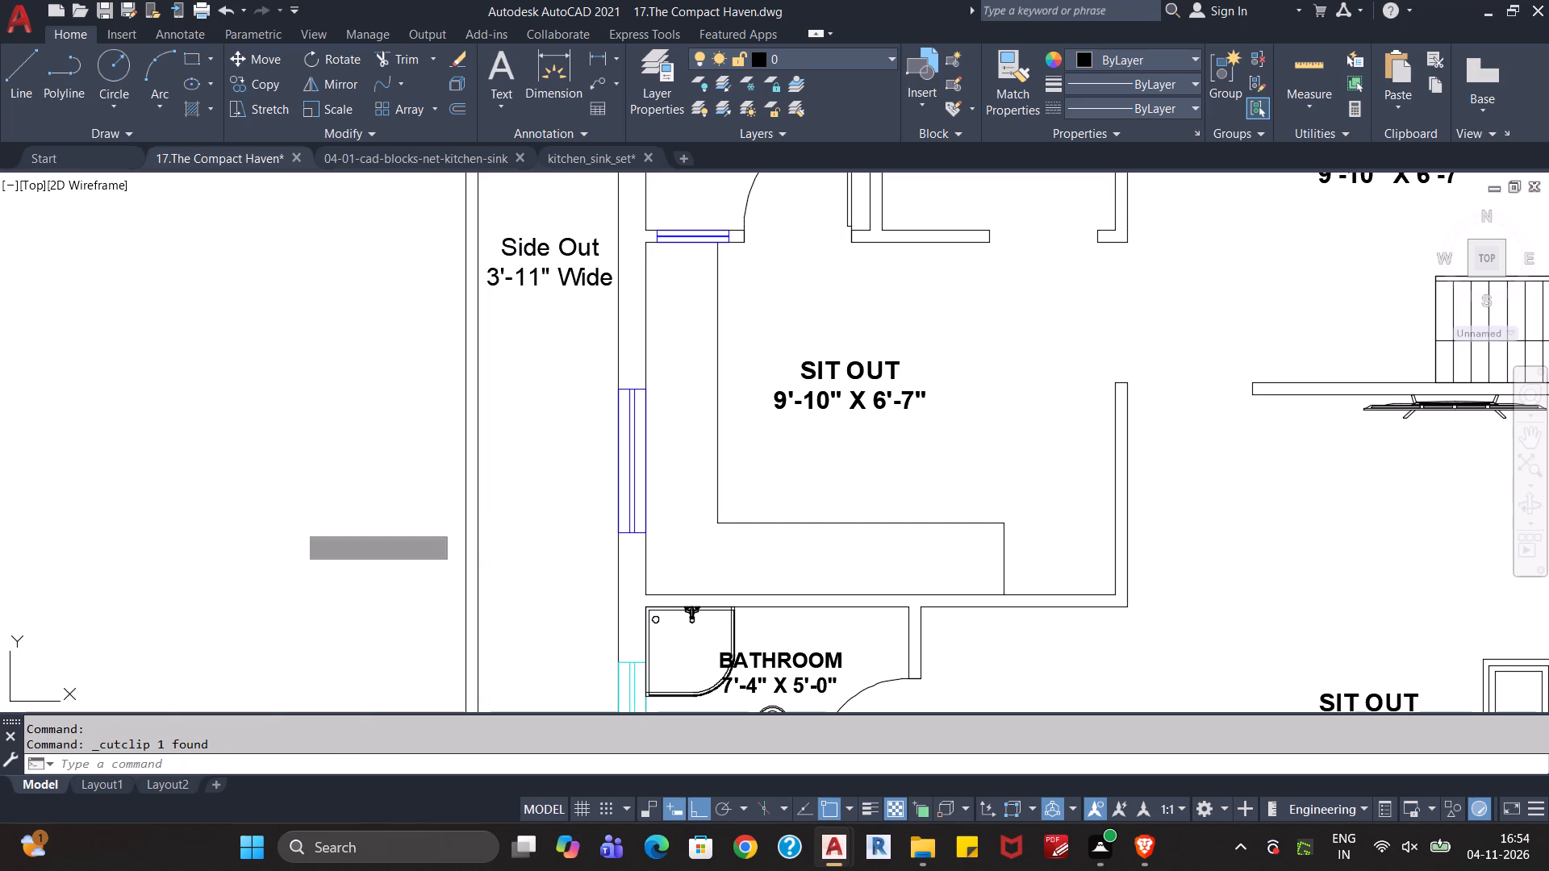
{"action": "scroll", "coordinate": [662, 416], "scroll_direction": "up", "scroll_amount": 1}
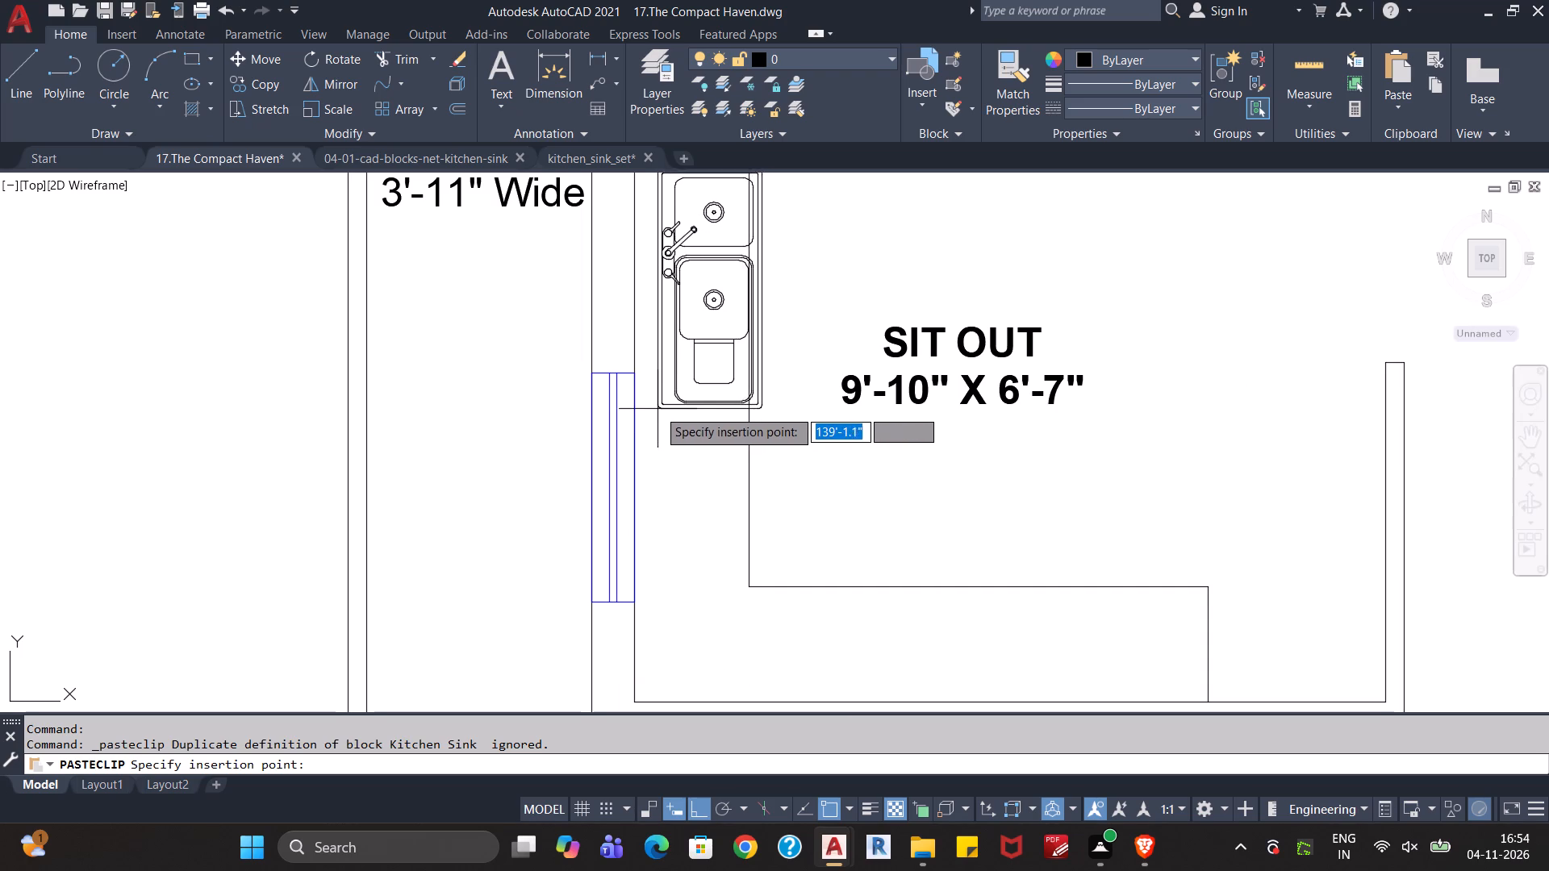
{"action": "middle_click_drag", "start_coordinate": [658, 409], "coordinate": [642, 570]}
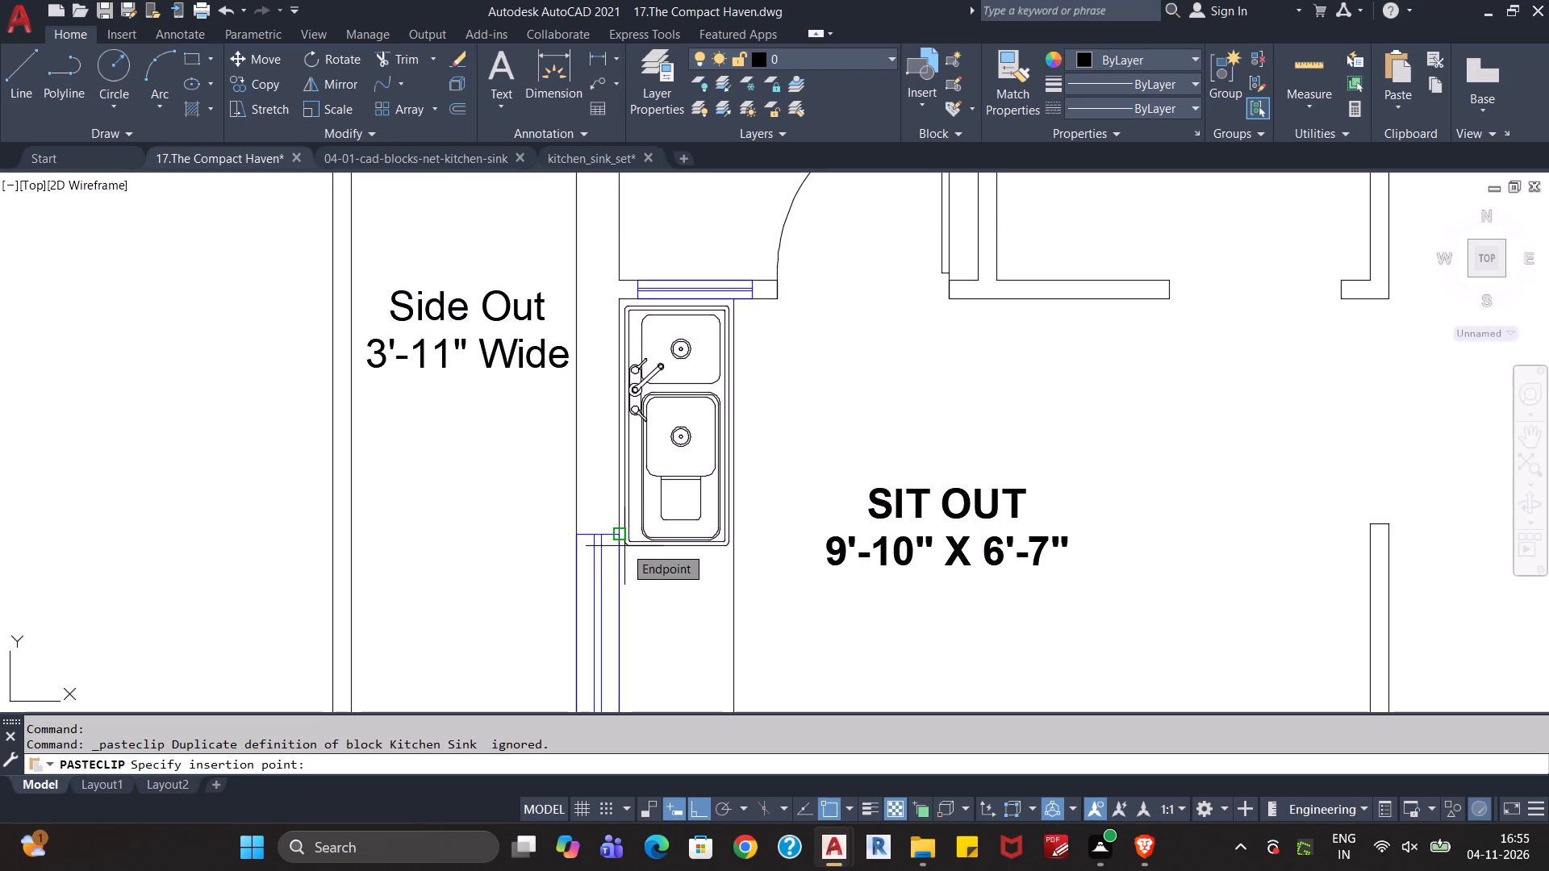
{"action": "scroll", "coordinate": [624, 546], "scroll_direction": "up", "scroll_amount": 2}
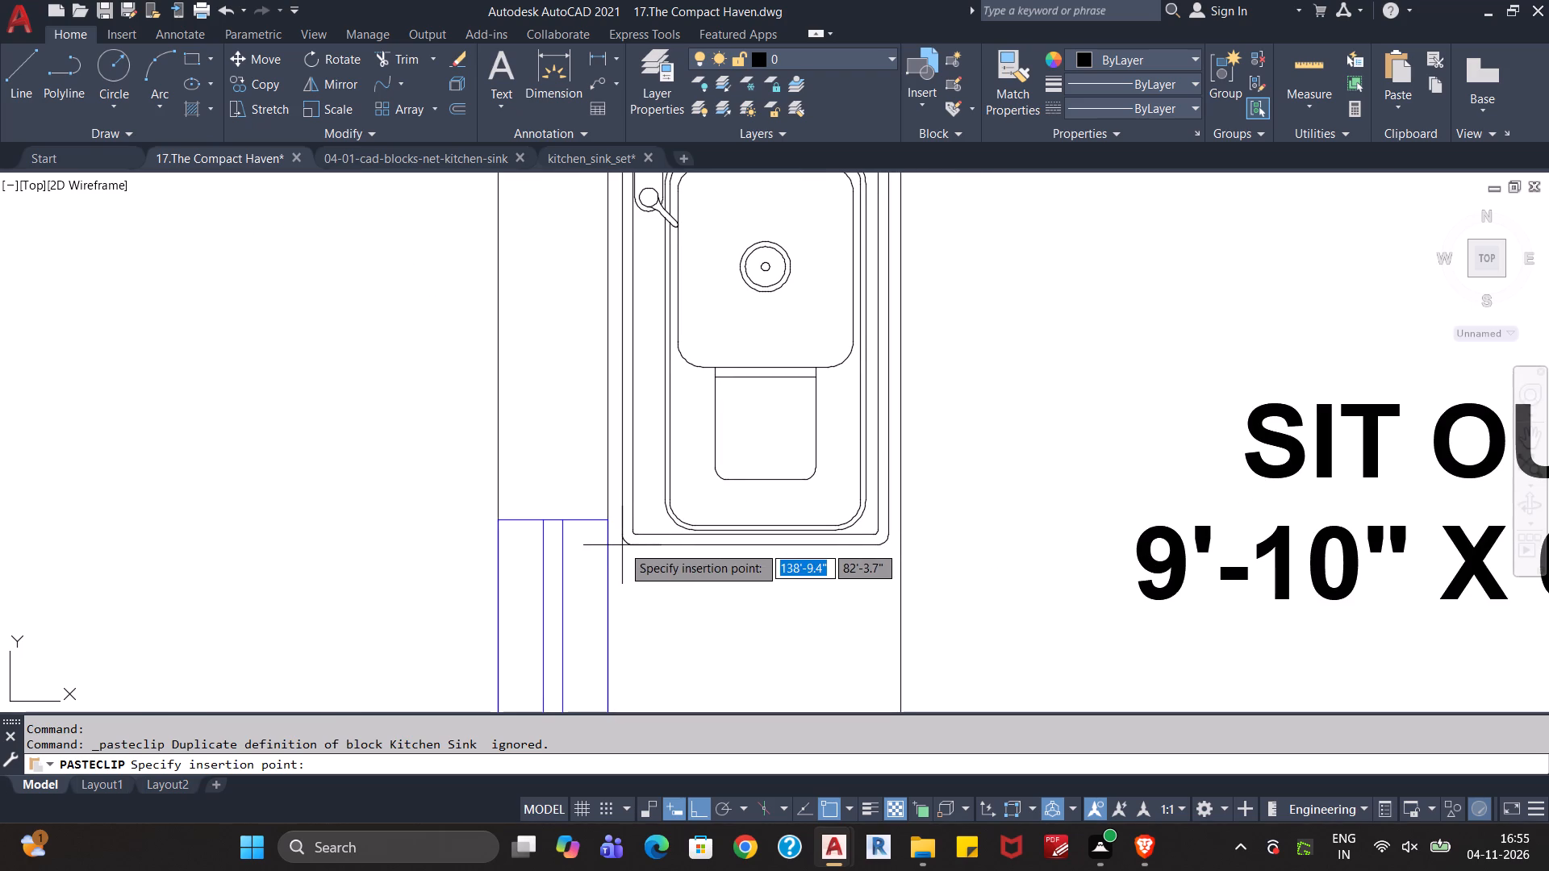
{"action": "left_click", "coordinate": [622, 545]}
{"action": "scroll", "coordinate": [651, 565], "scroll_direction": "down", "scroll_amount": 2}
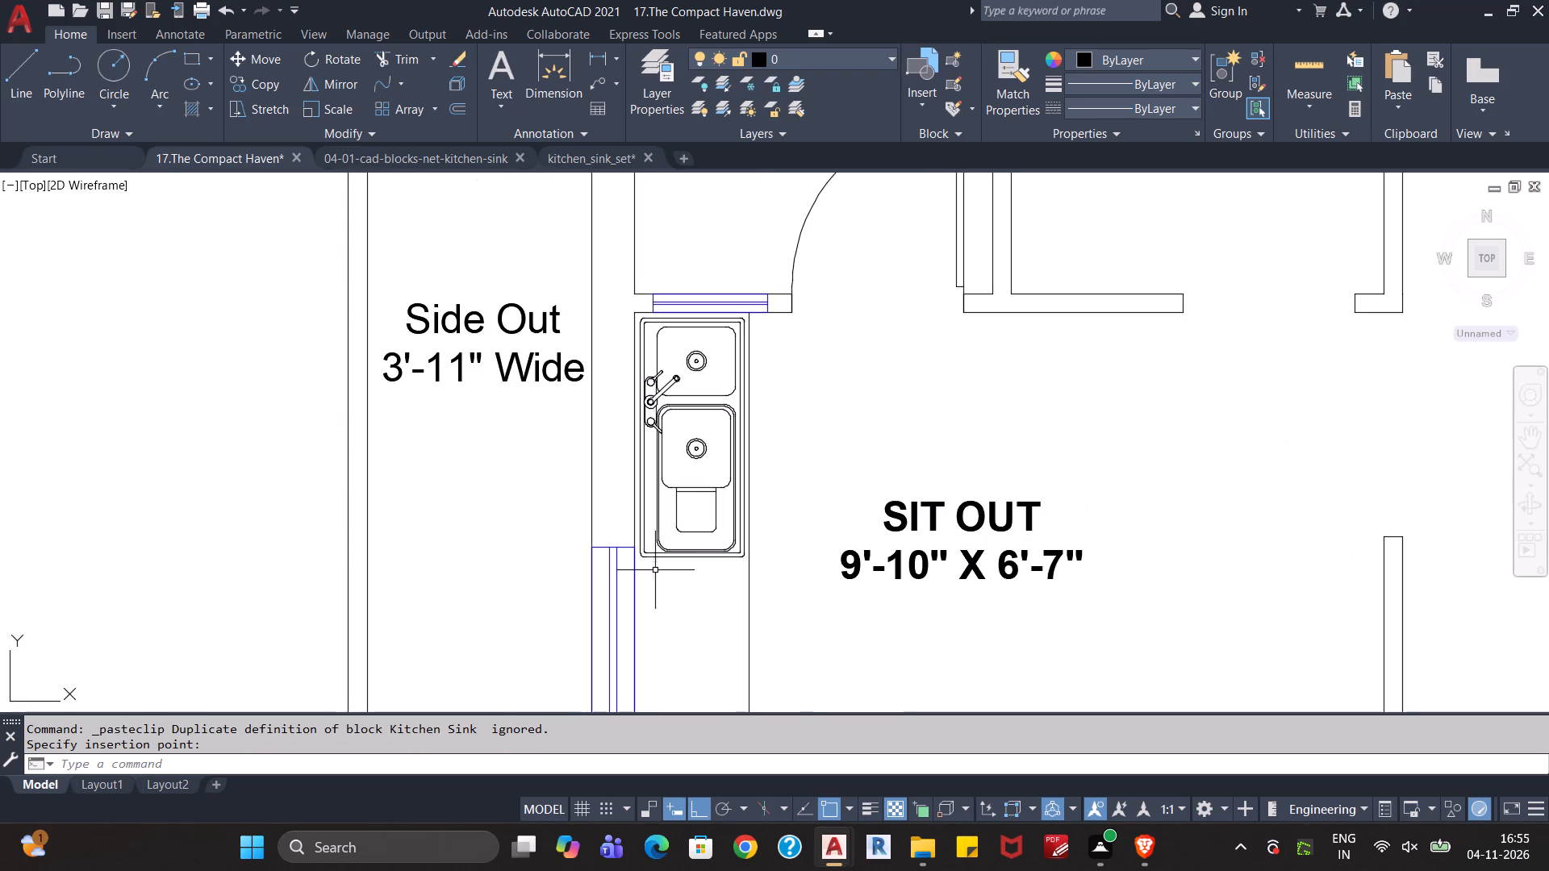
{"action": "middle_click_drag", "start_coordinate": [829, 481], "coordinate": [820, 443]}
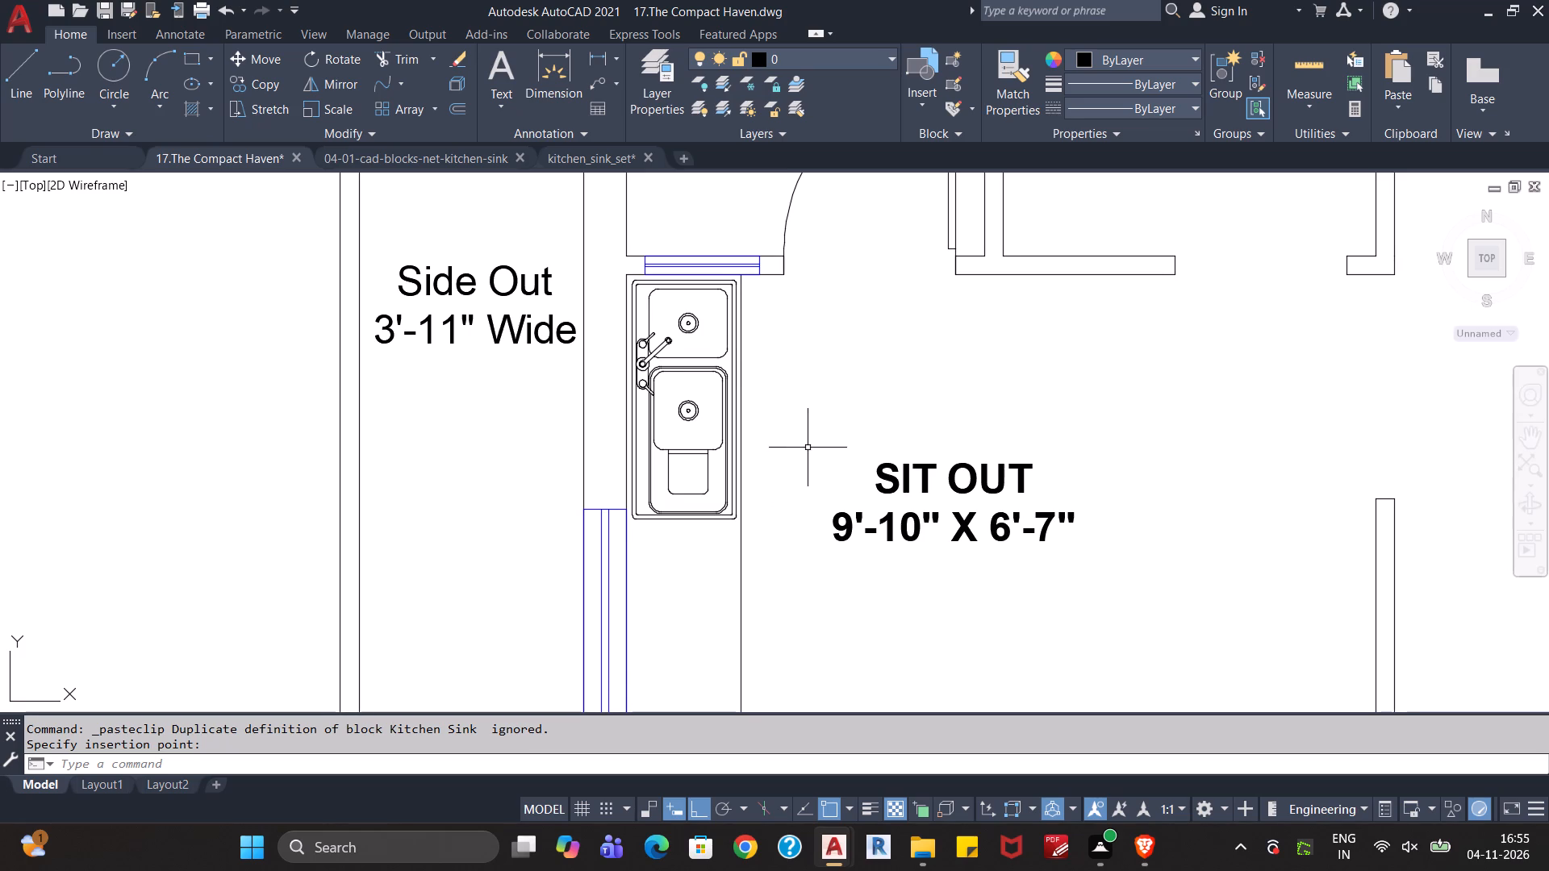
{"action": "middle_click_drag", "start_coordinate": [808, 441], "coordinate": [802, 477]}
{"action": "scroll", "coordinate": [801, 478], "scroll_direction": "down", "scroll_amount": 1}
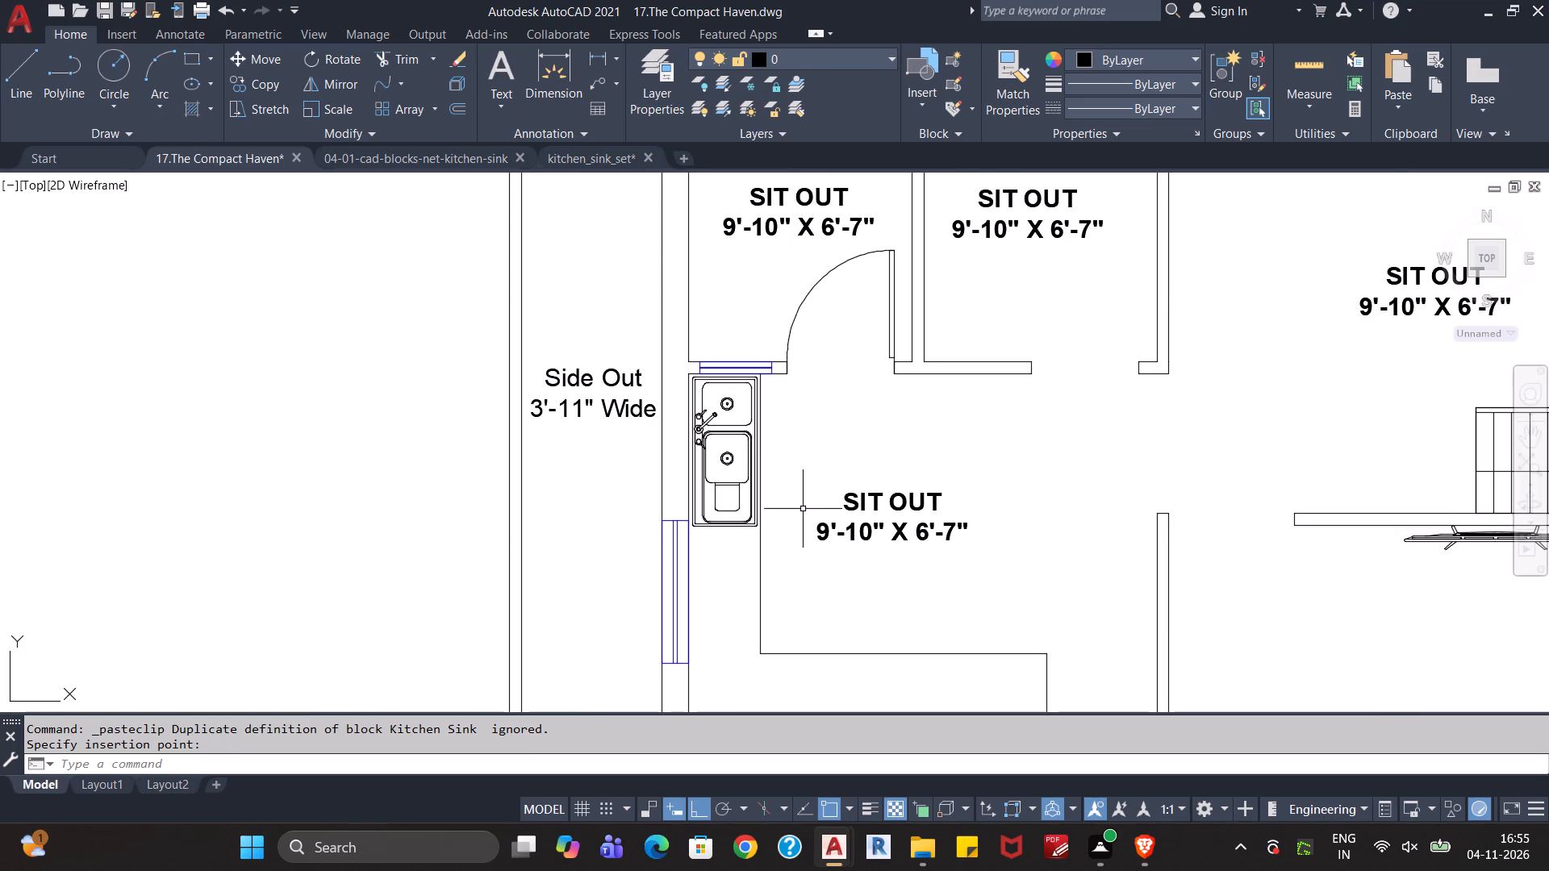
{"action": "key", "text": "Escape"}
{"action": "key", "text": "Escape"}
{"action": "middle_click_drag", "start_coordinate": [835, 442], "coordinate": [822, 504]}
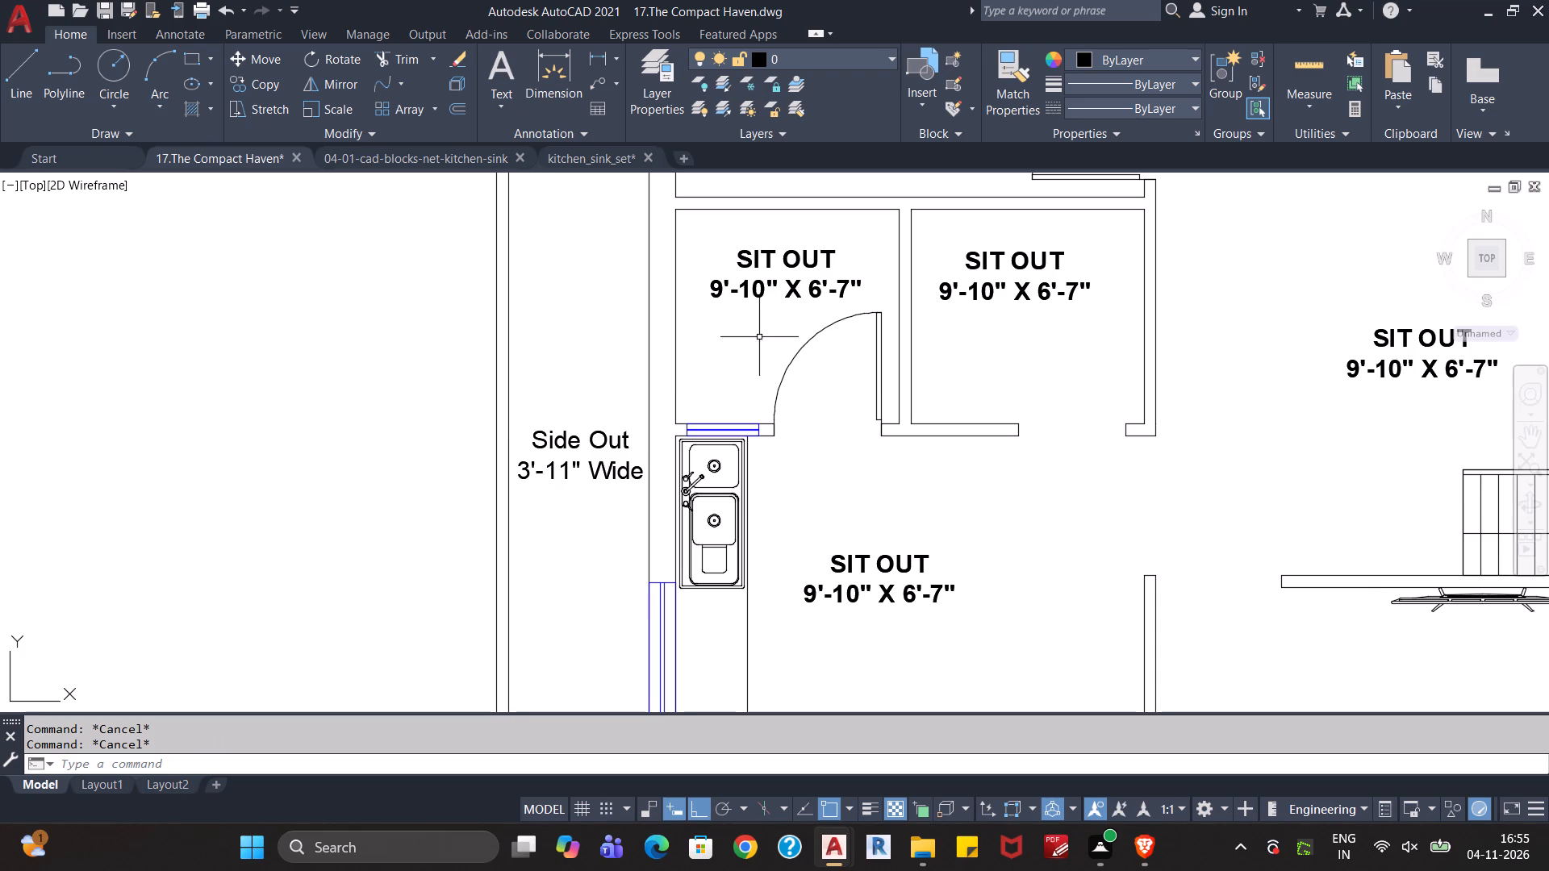
Change the SIT OUT room name to WASH AREA in the room just above the kitchen sink, keeping the dimensions on their own line.
{"action": "double_click", "coordinate": [786, 261]}
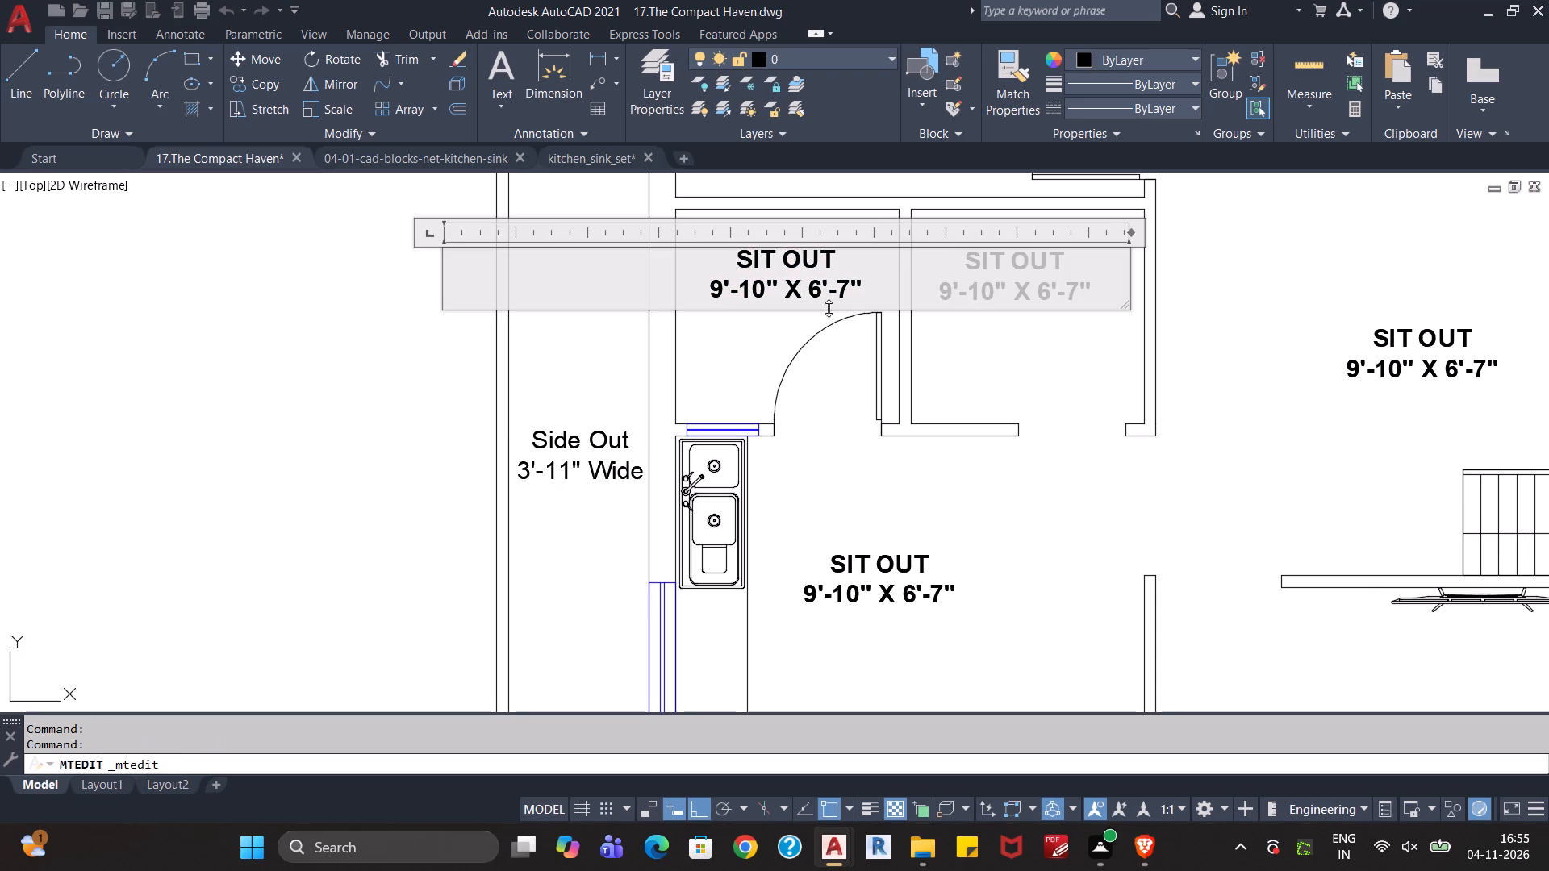
{"action": "left_click_drag", "start_coordinate": [846, 258], "coordinate": [779, 259]}
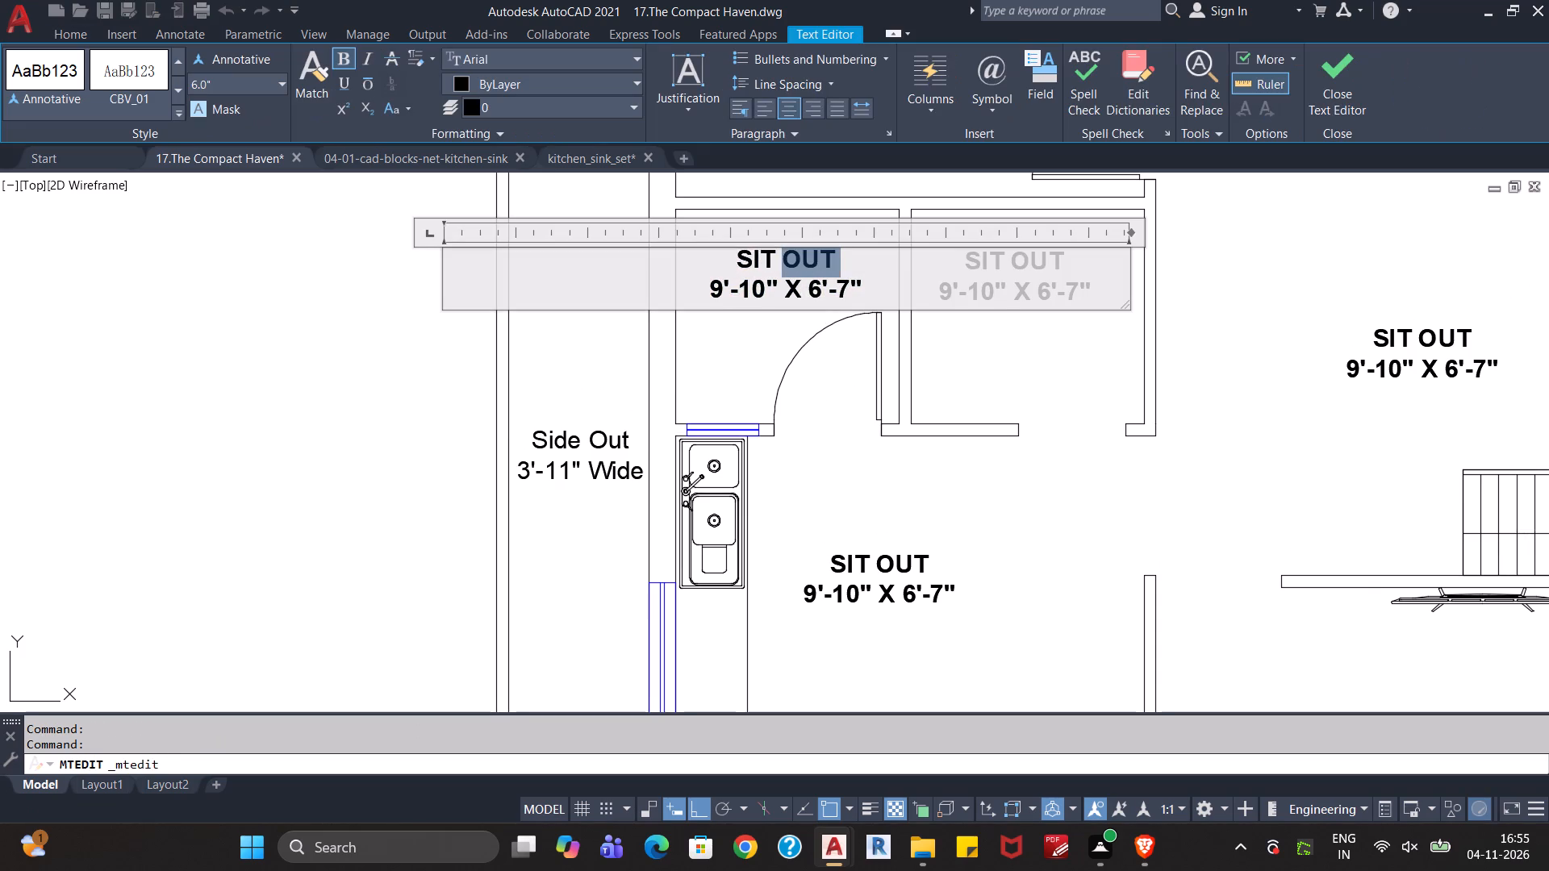
{"action": "left_click", "coordinate": [738, 265]}
{"action": "left_click_drag", "start_coordinate": [738, 265], "coordinate": [835, 255]}
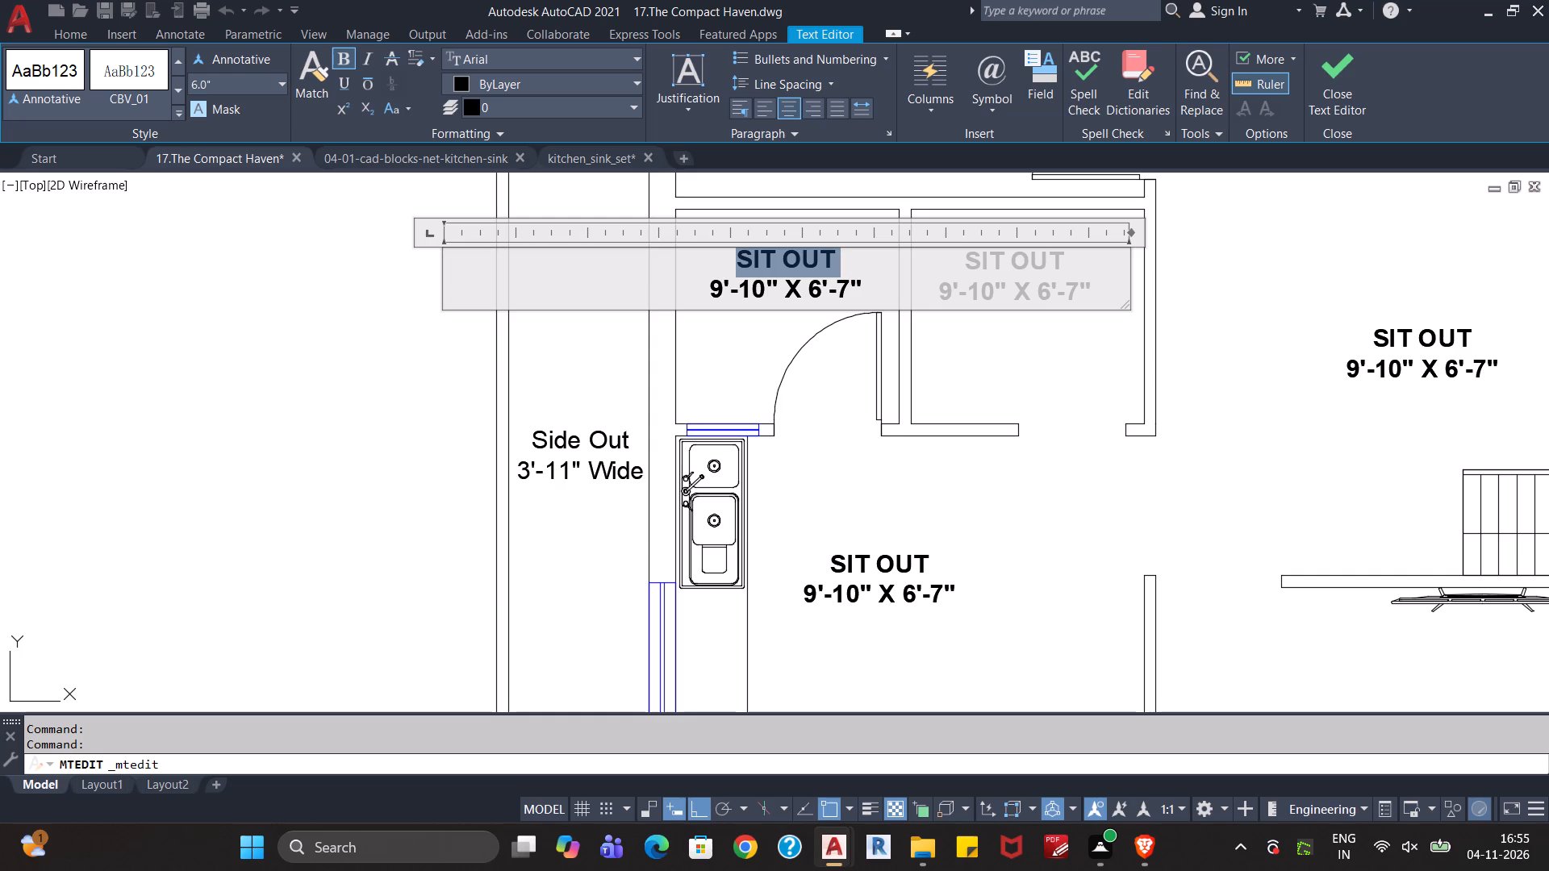
{"action": "key", "text": "shift+w"}
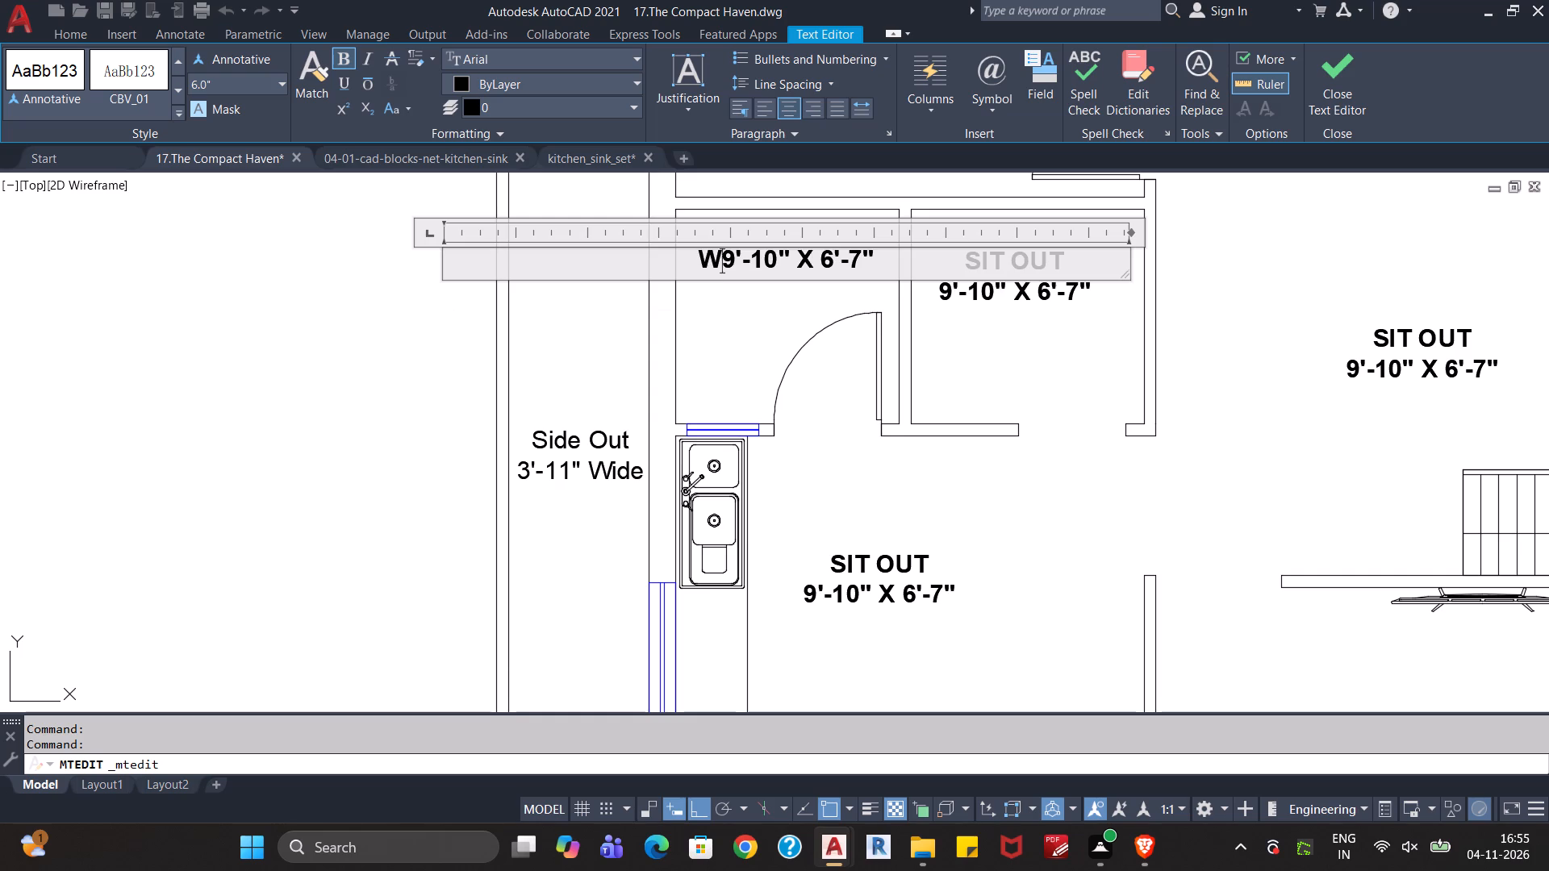
{"action": "type", "text": "ASH AREA"}
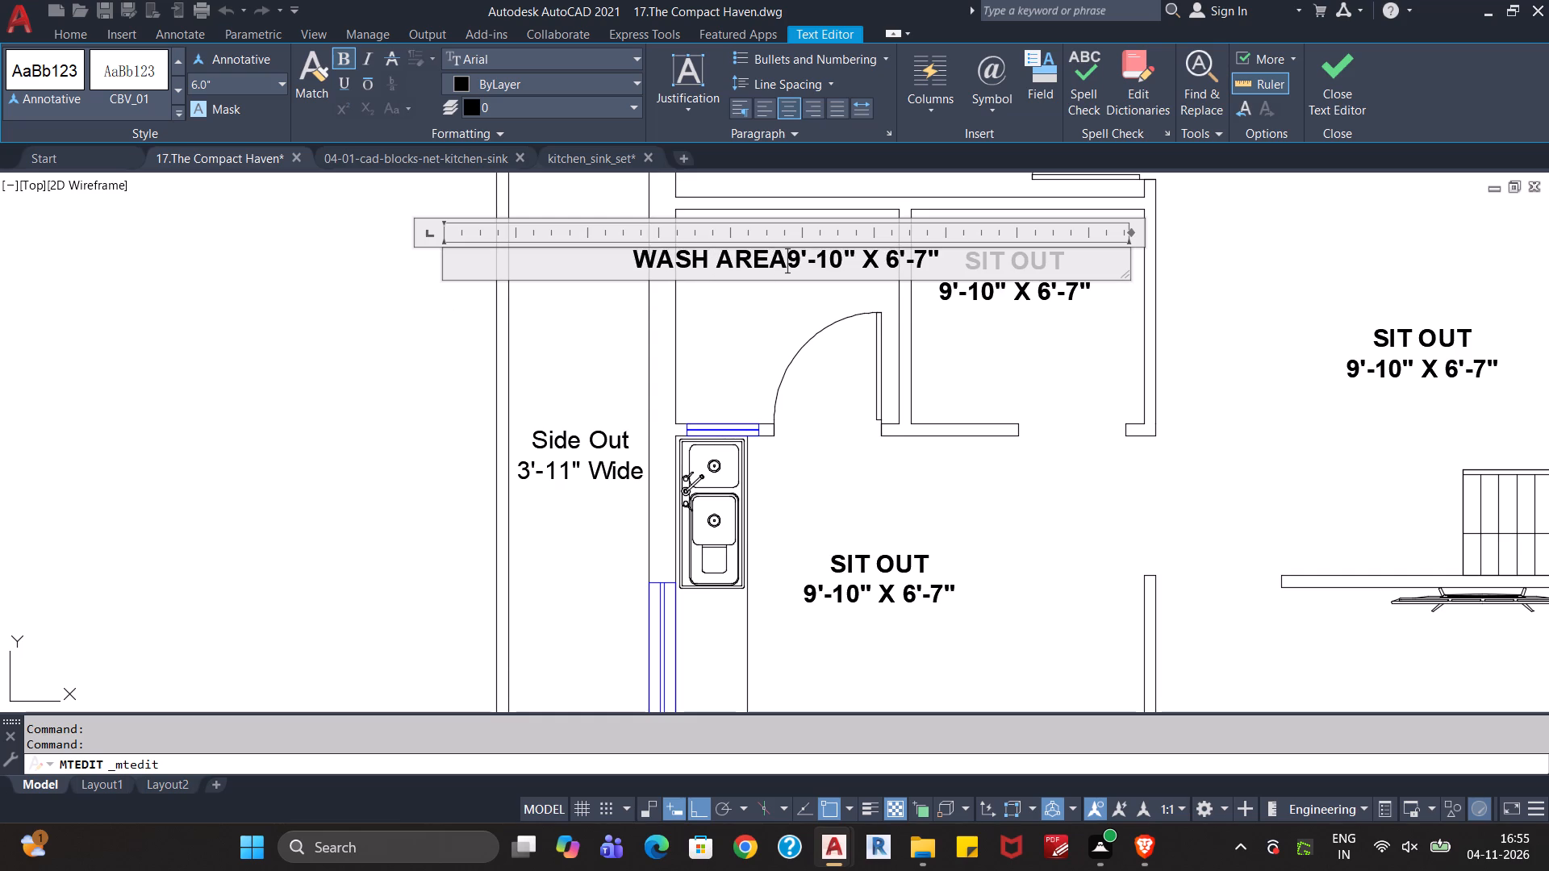
{"action": "key", "text": "Return"}
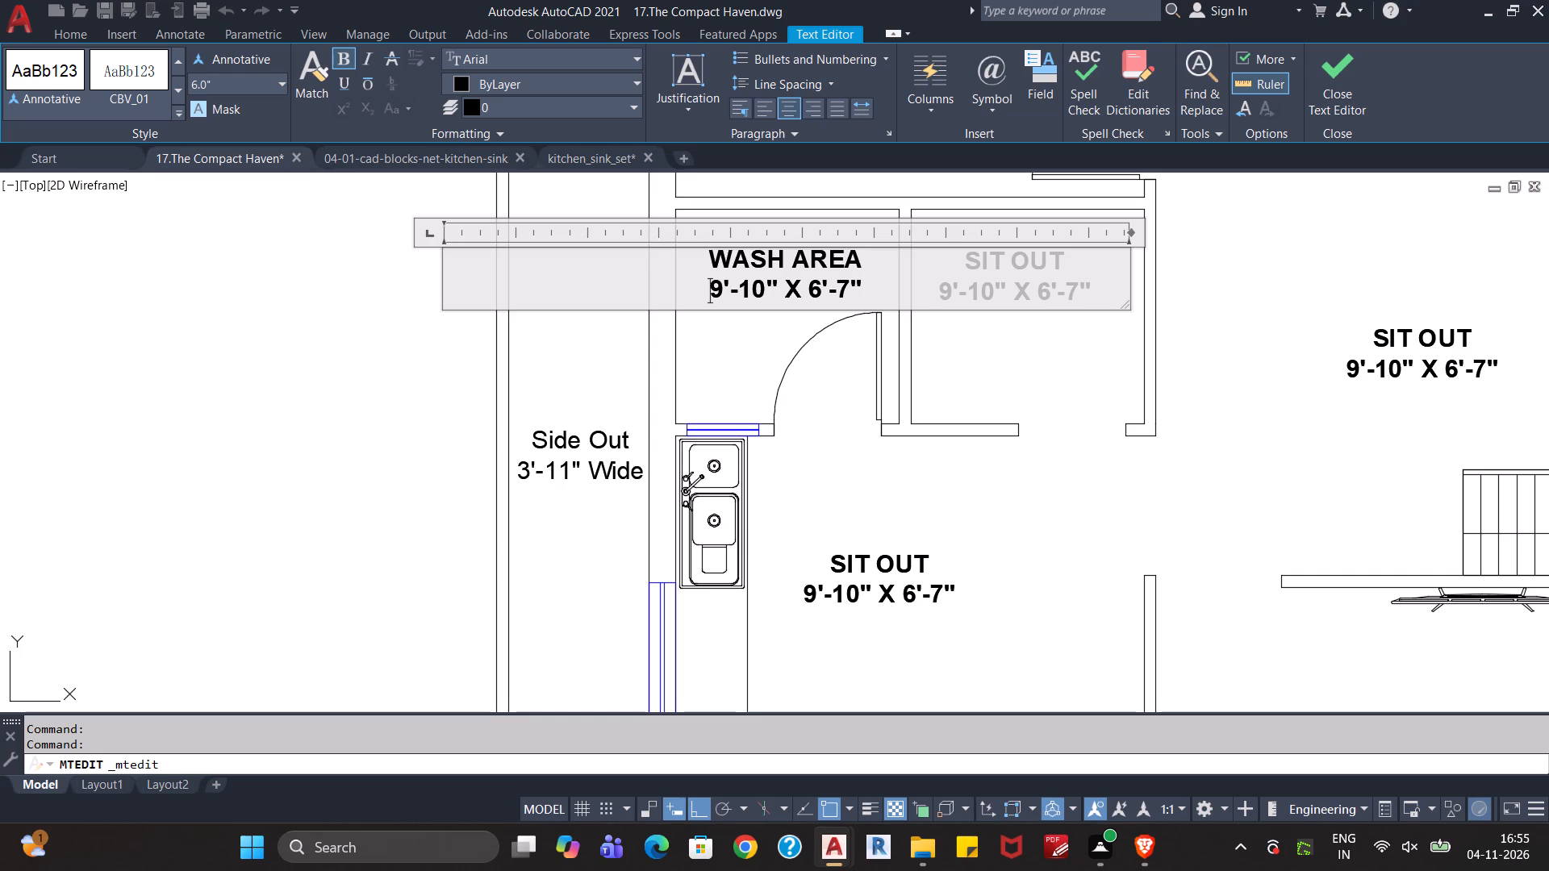
{"action": "left_click", "coordinate": [767, 343]}
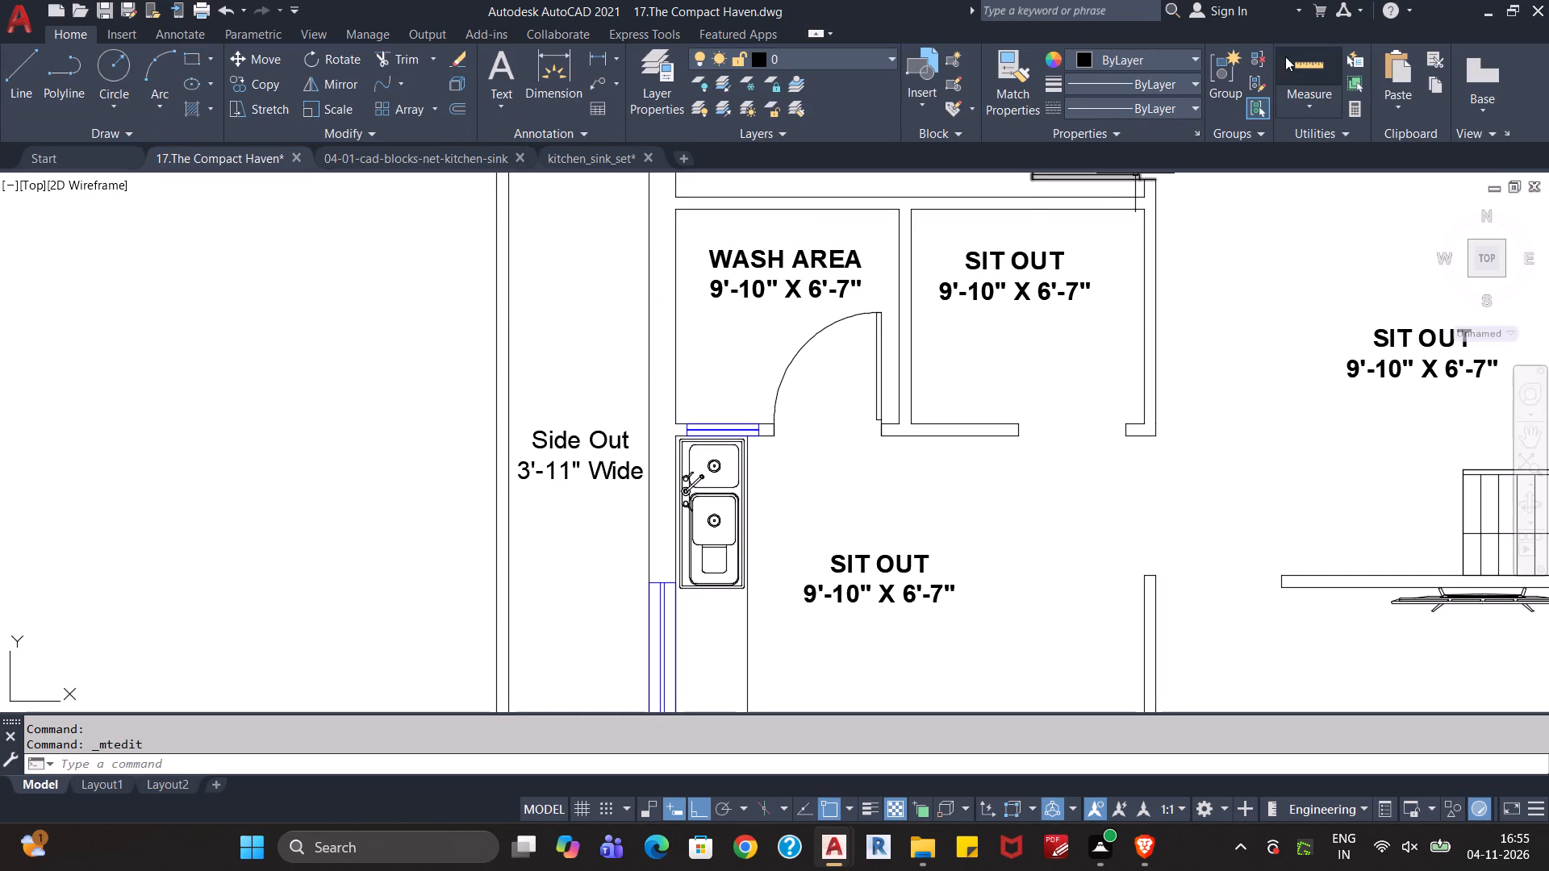
Measure the wash area and set the dimension line of its label to 6'-0" X 6'-3".
{"action": "left_click", "coordinate": [1292, 61]}
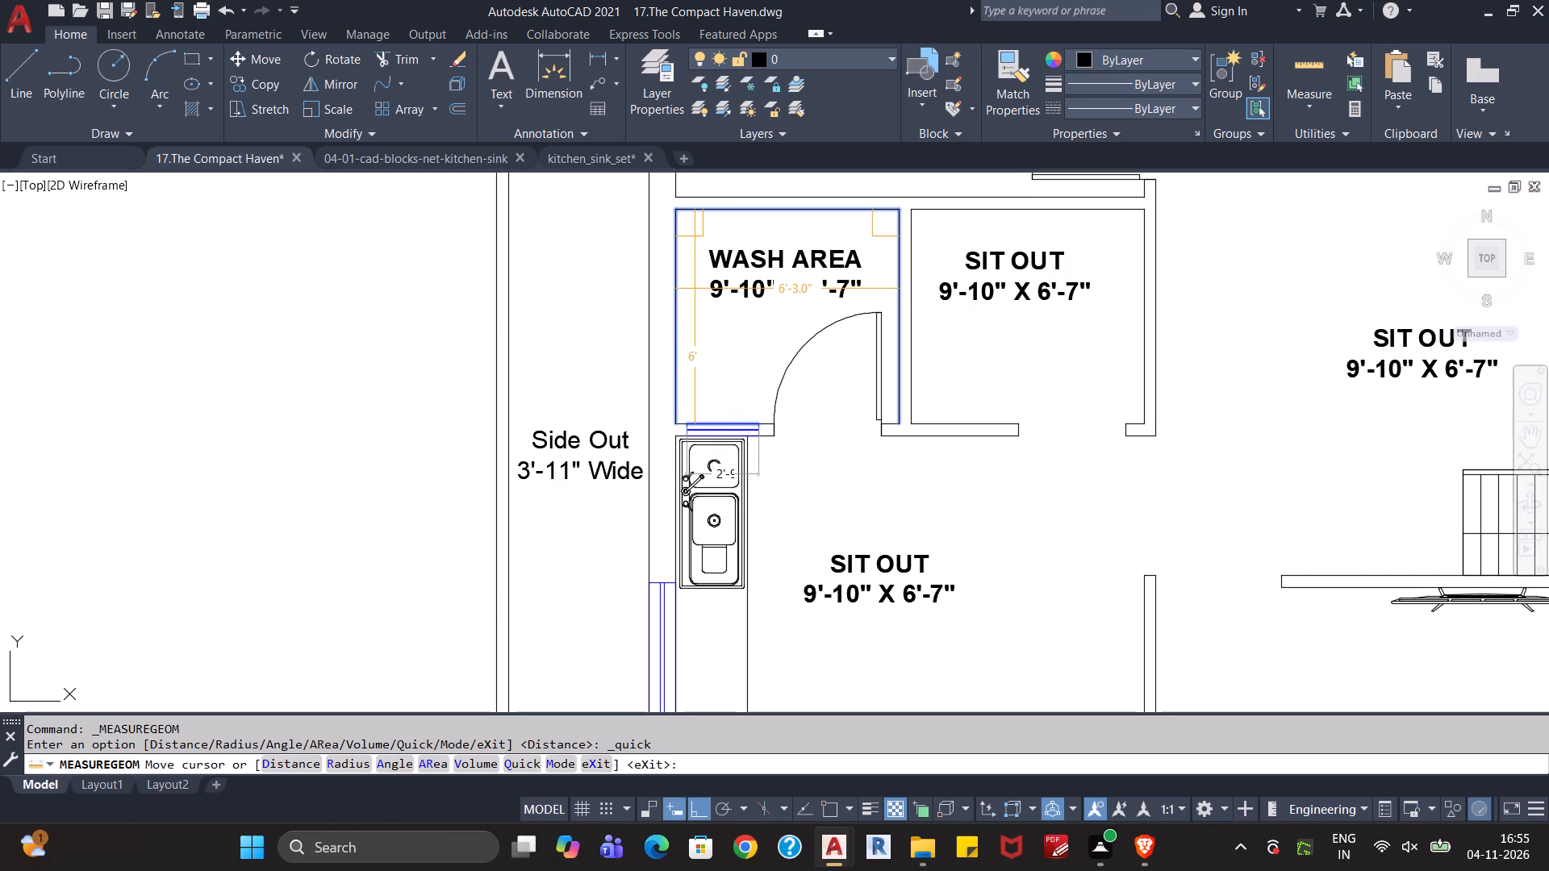
{"action": "key", "text": "Escape"}
{"action": "double_click", "coordinate": [735, 290]}
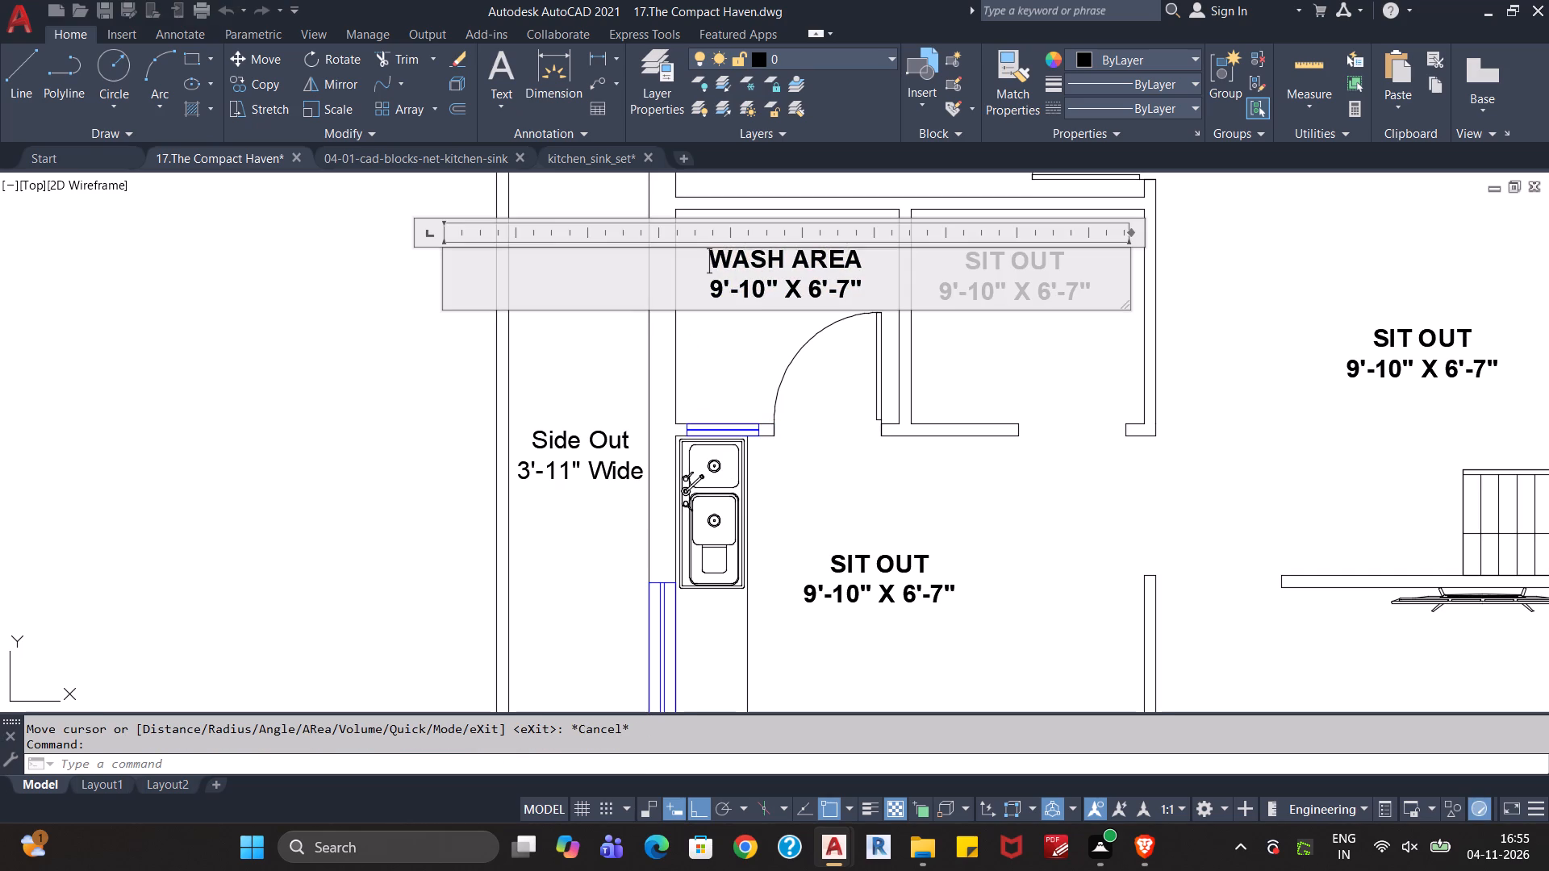
{"action": "left_click", "coordinate": [725, 296]}
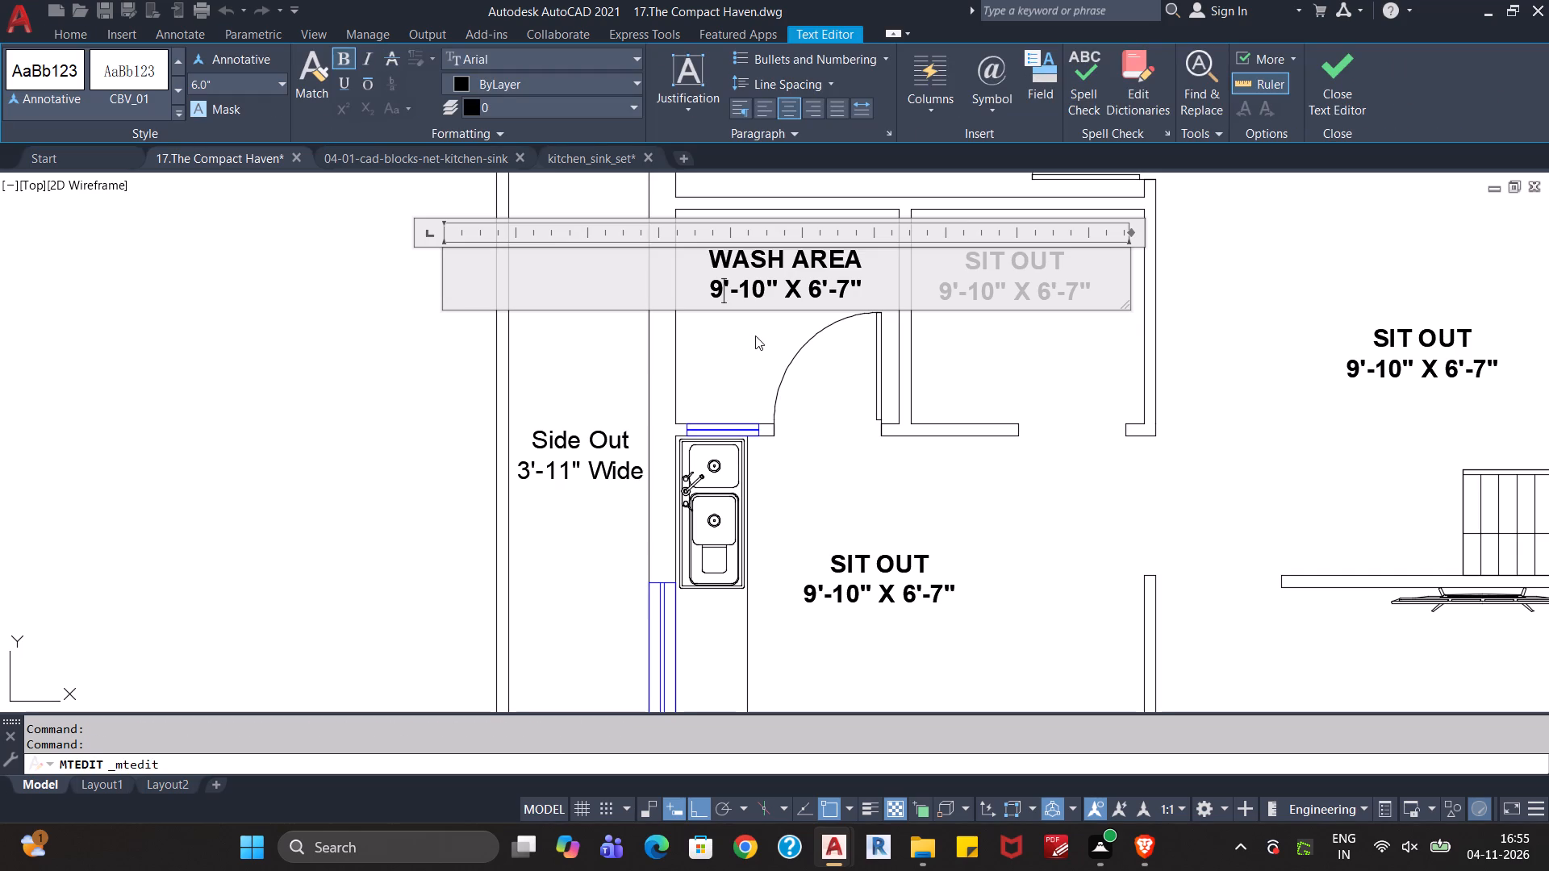
{"action": "key", "text": "BackSpace"}
{"action": "key", "text": "9"}
{"action": "key", "text": "BackSpace"}
{"action": "key", "text": "6"}
{"action": "key", "text": "Right"}
{"action": "key", "text": "Right"}
{"action": "key", "text": "Right"}
{"action": "key", "text": "BackSpace"}
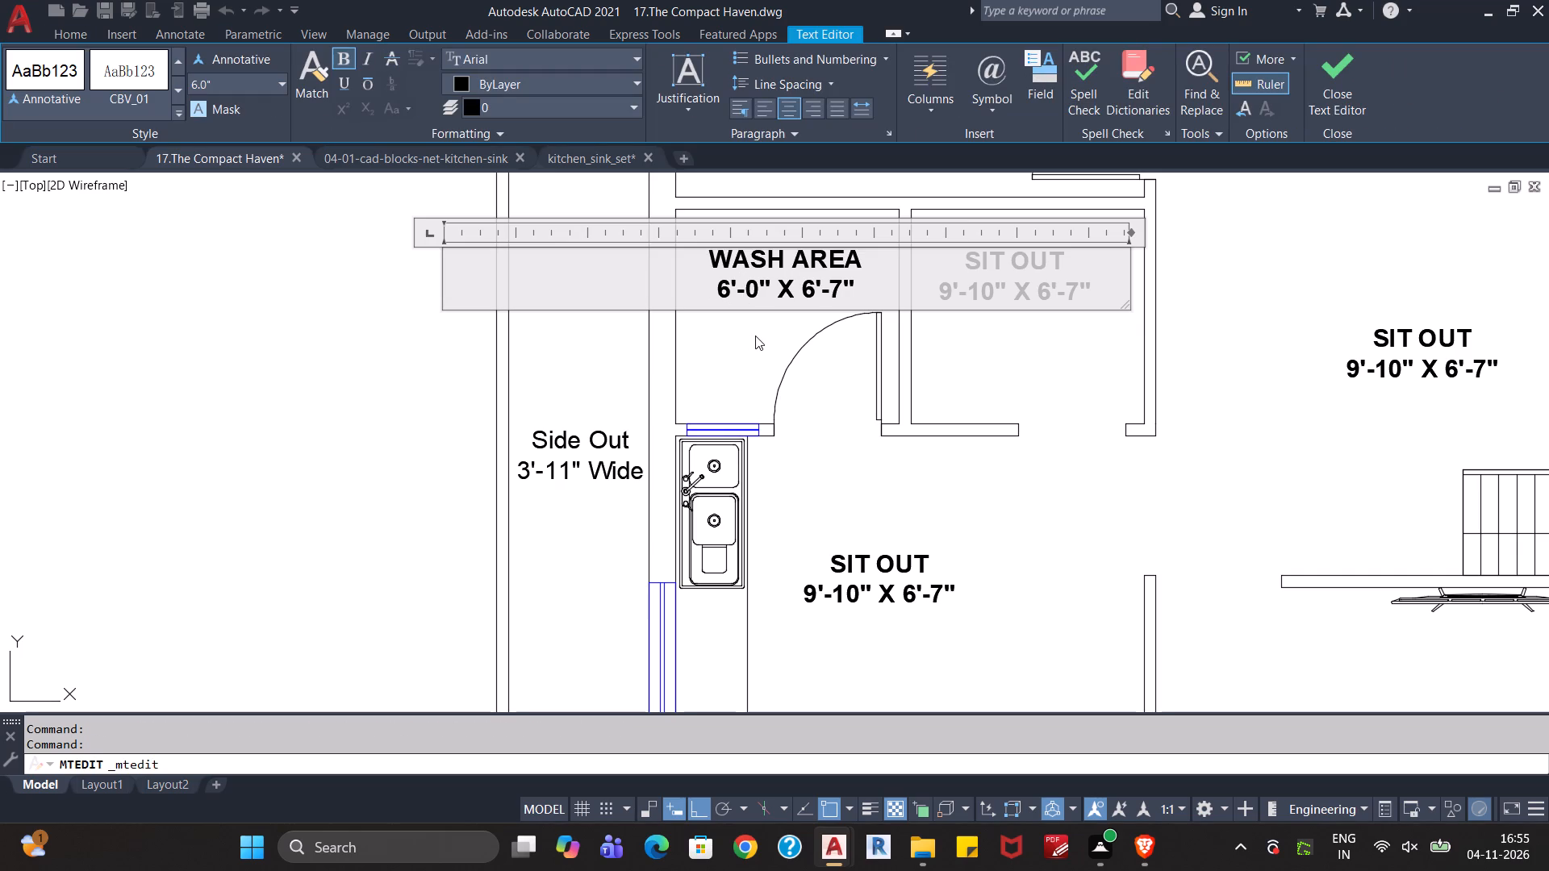
{"action": "key", "text": "Right"}
{"action": "key", "text": "Right"}
{"action": "key", "text": "Right"}
{"action": "key", "text": "Right"}
{"action": "key", "text": "Right"}
{"action": "key", "text": "Right"}
{"action": "key", "text": "Right"}
{"action": "key", "text": "Right"}
{"action": "key", "text": "Right"}
{"action": "key", "text": "BackSpace"}
{"action": "key", "text": "3"}
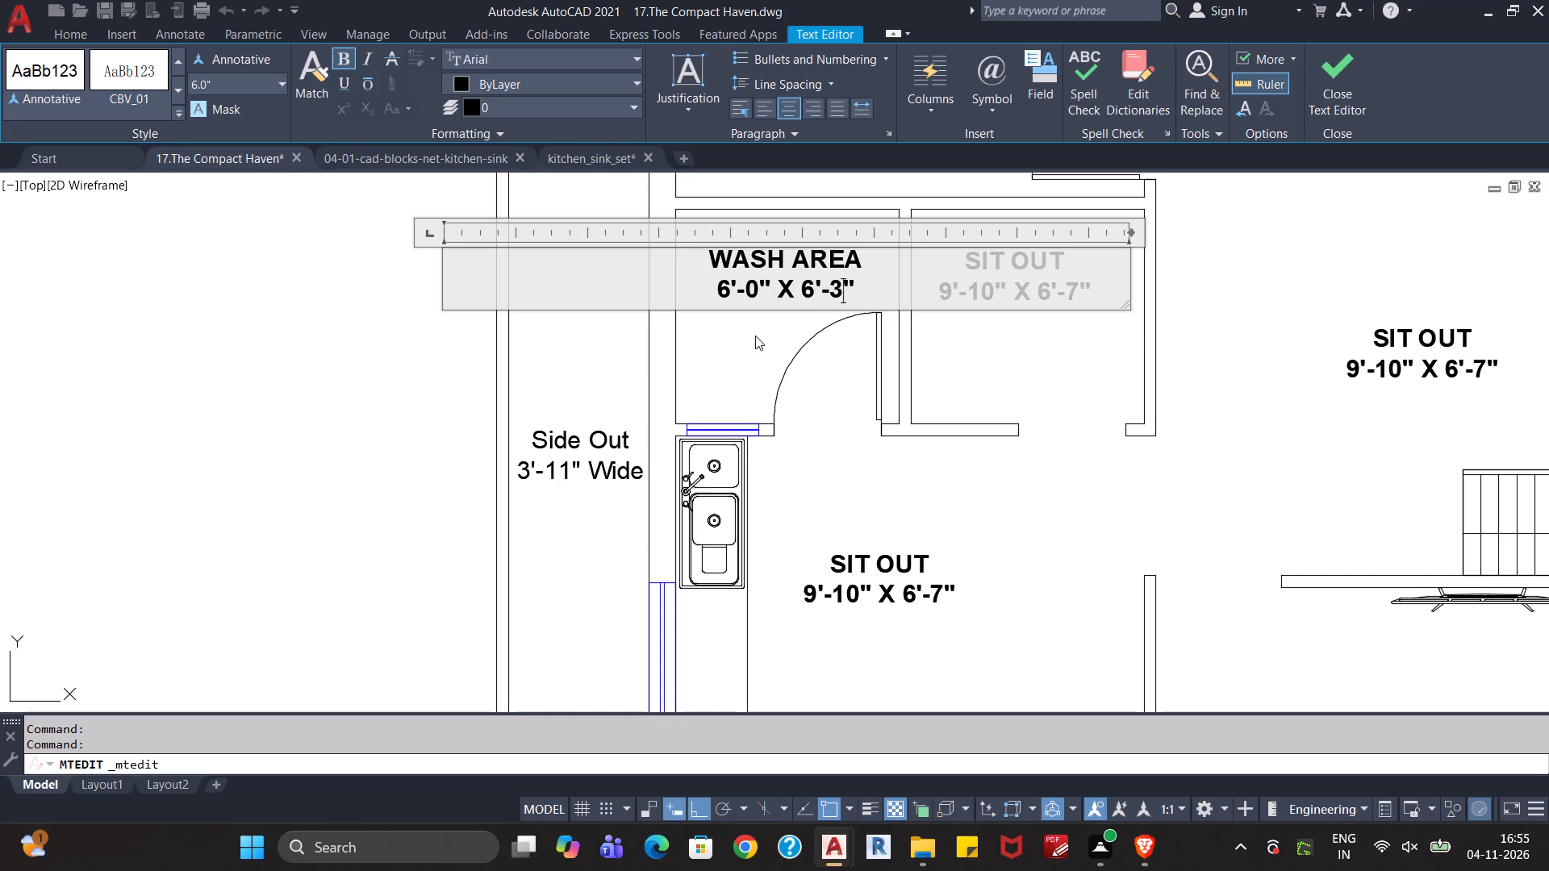
{"action": "double_click", "coordinate": [755, 335]}
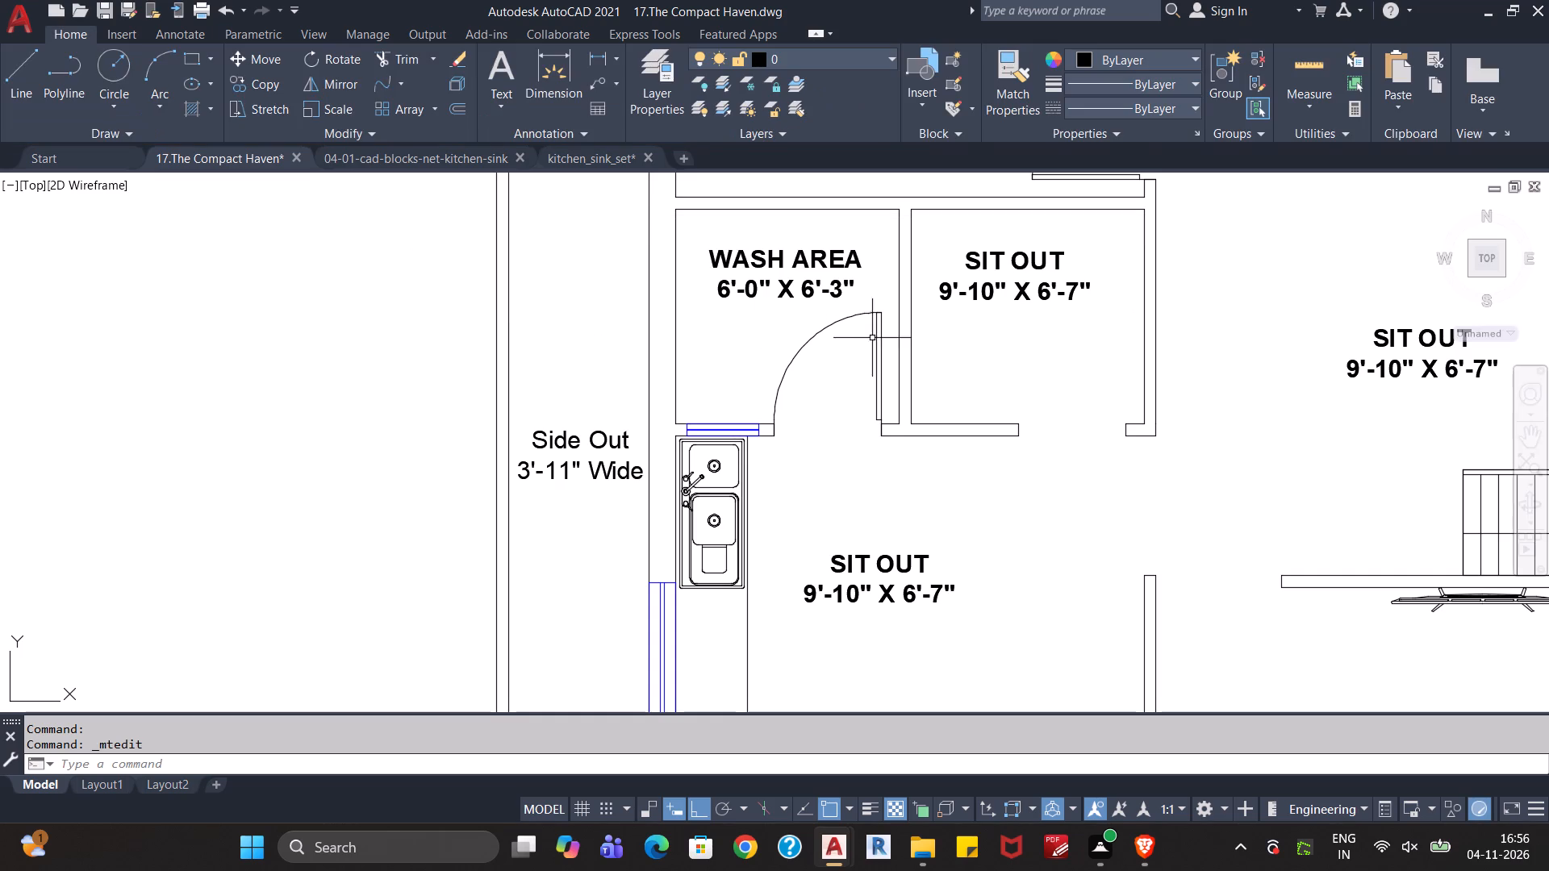
Replace the SIT OUT label in the room adjoining the wash area with a copy of the WASH AREA label.
{"action": "left_click", "coordinate": [1004, 264]}
{"action": "left_click", "coordinate": [979, 303]}
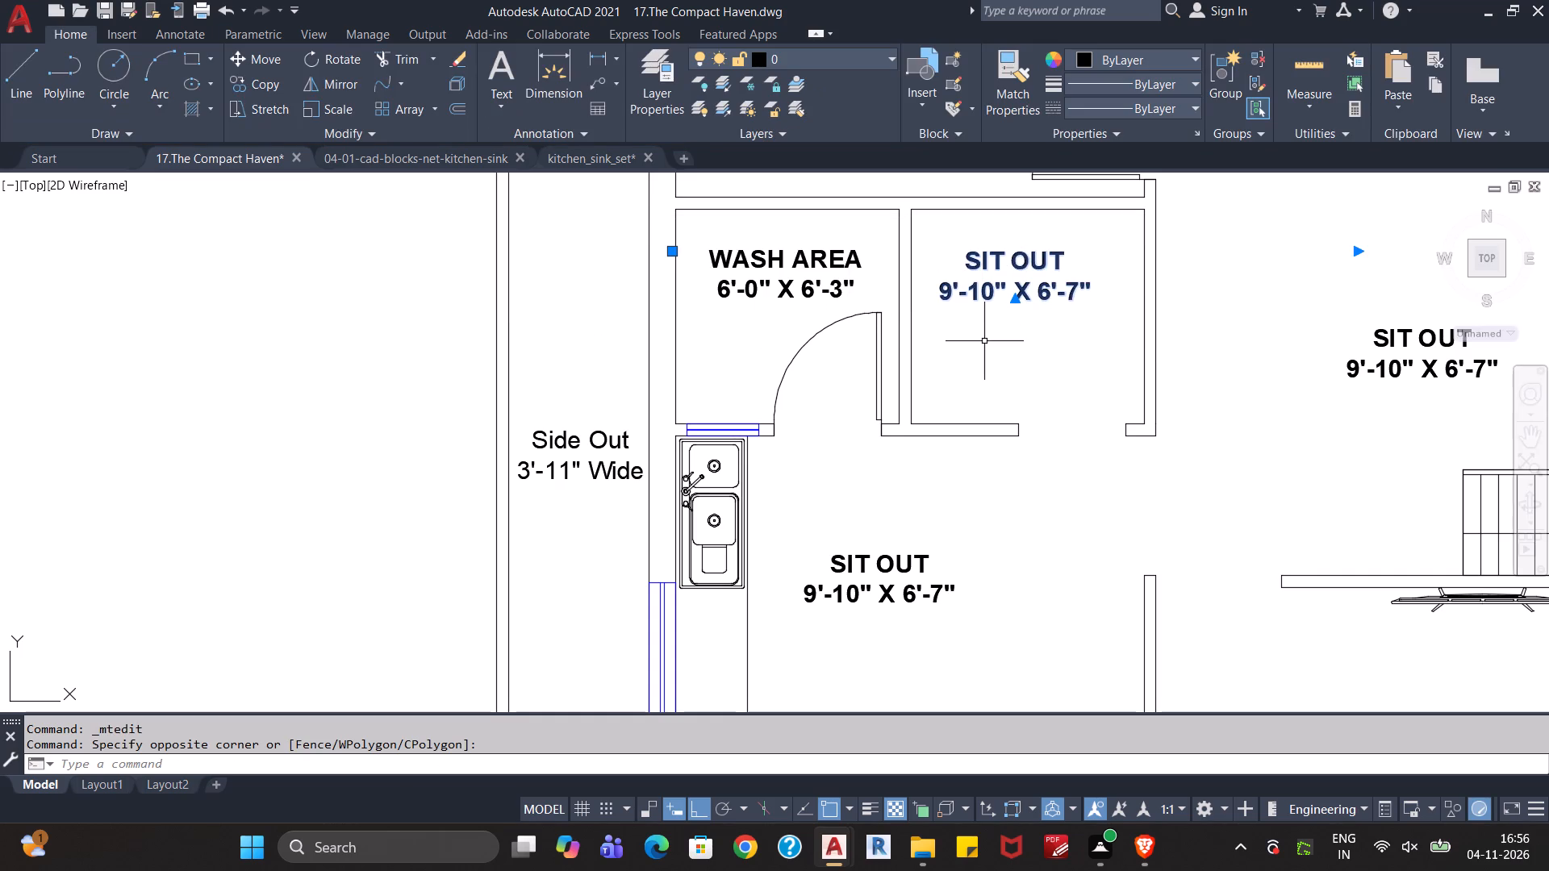
{"action": "key", "text": "Delete"}
{"action": "left_click", "coordinate": [767, 269]}
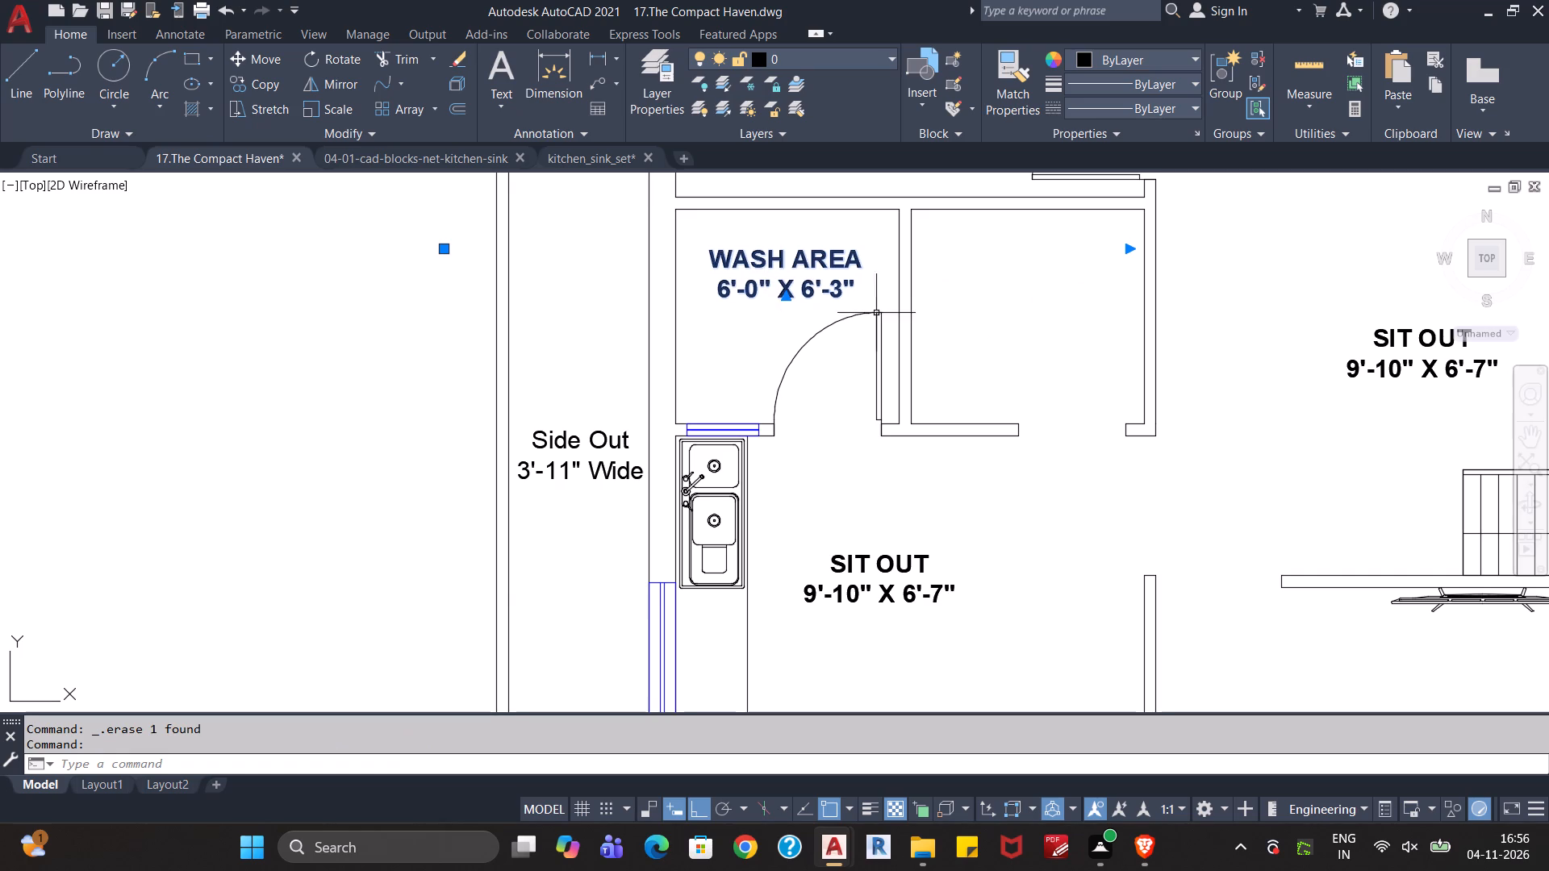
{"action": "key", "text": "ctrl+c"}
{"action": "key", "text": "ctrl+v"}
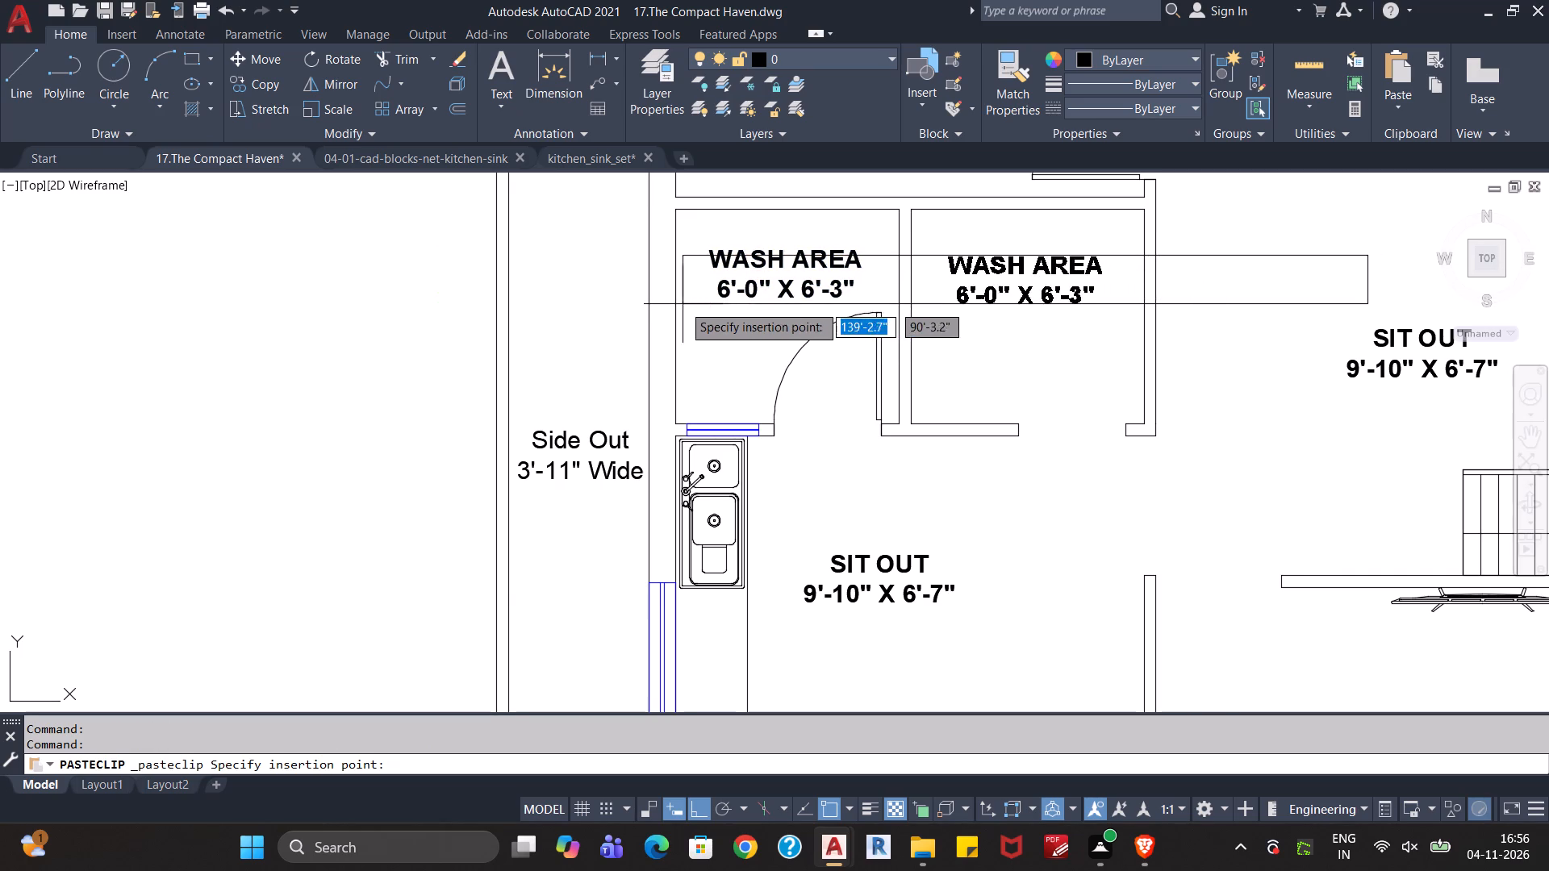
{"action": "left_click", "coordinate": [700, 302]}
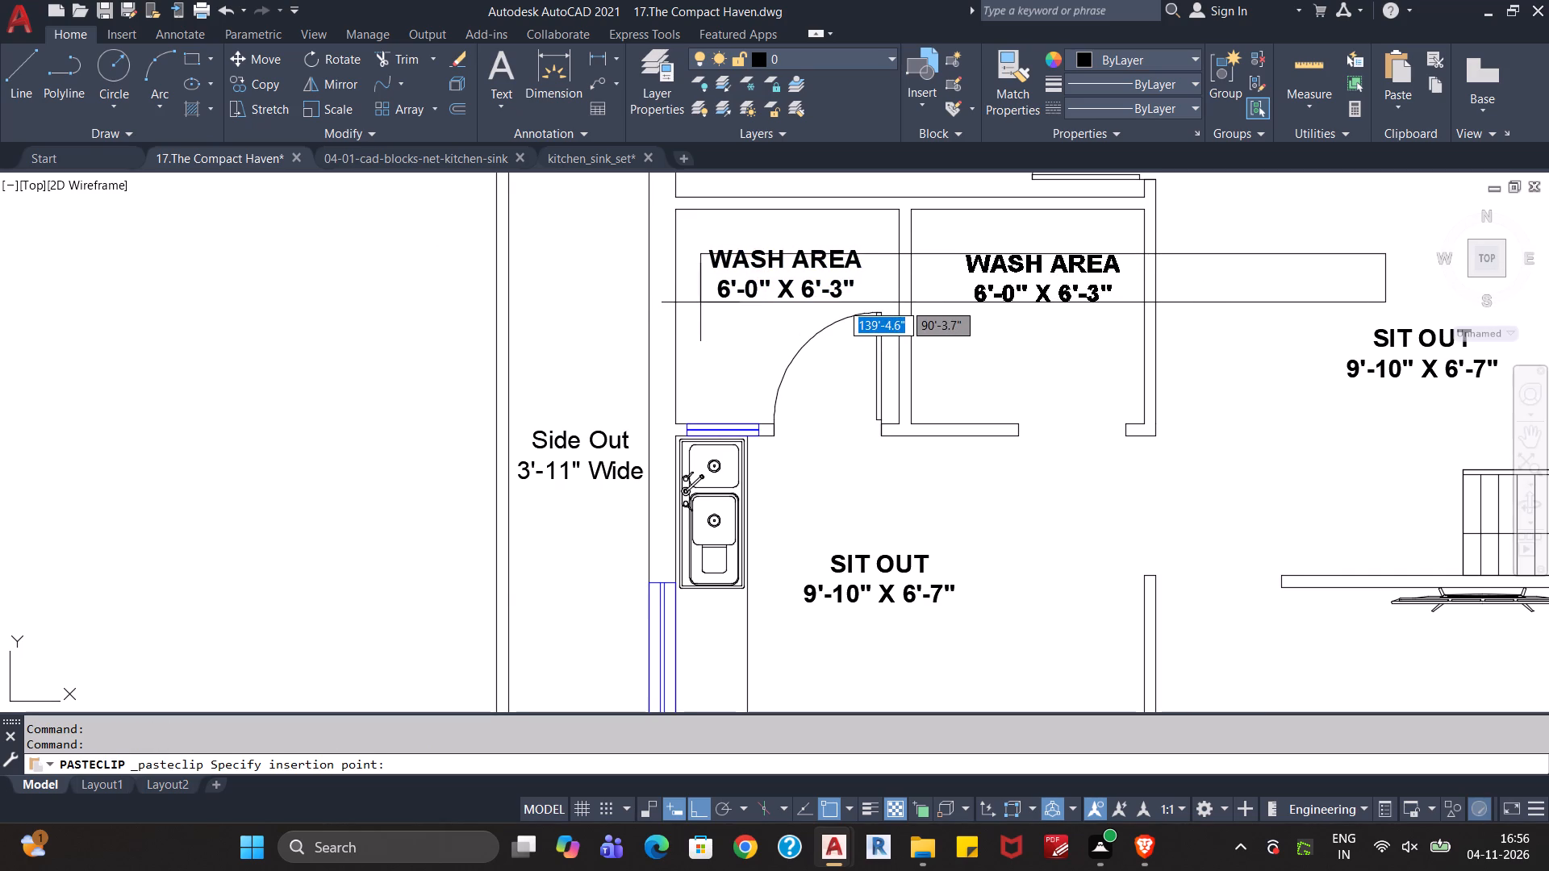
Cut the copied WASH AREA label and paste it lower in the adjoining room.
{"action": "middle_click_drag", "start_coordinate": [974, 348], "coordinate": [950, 337]}
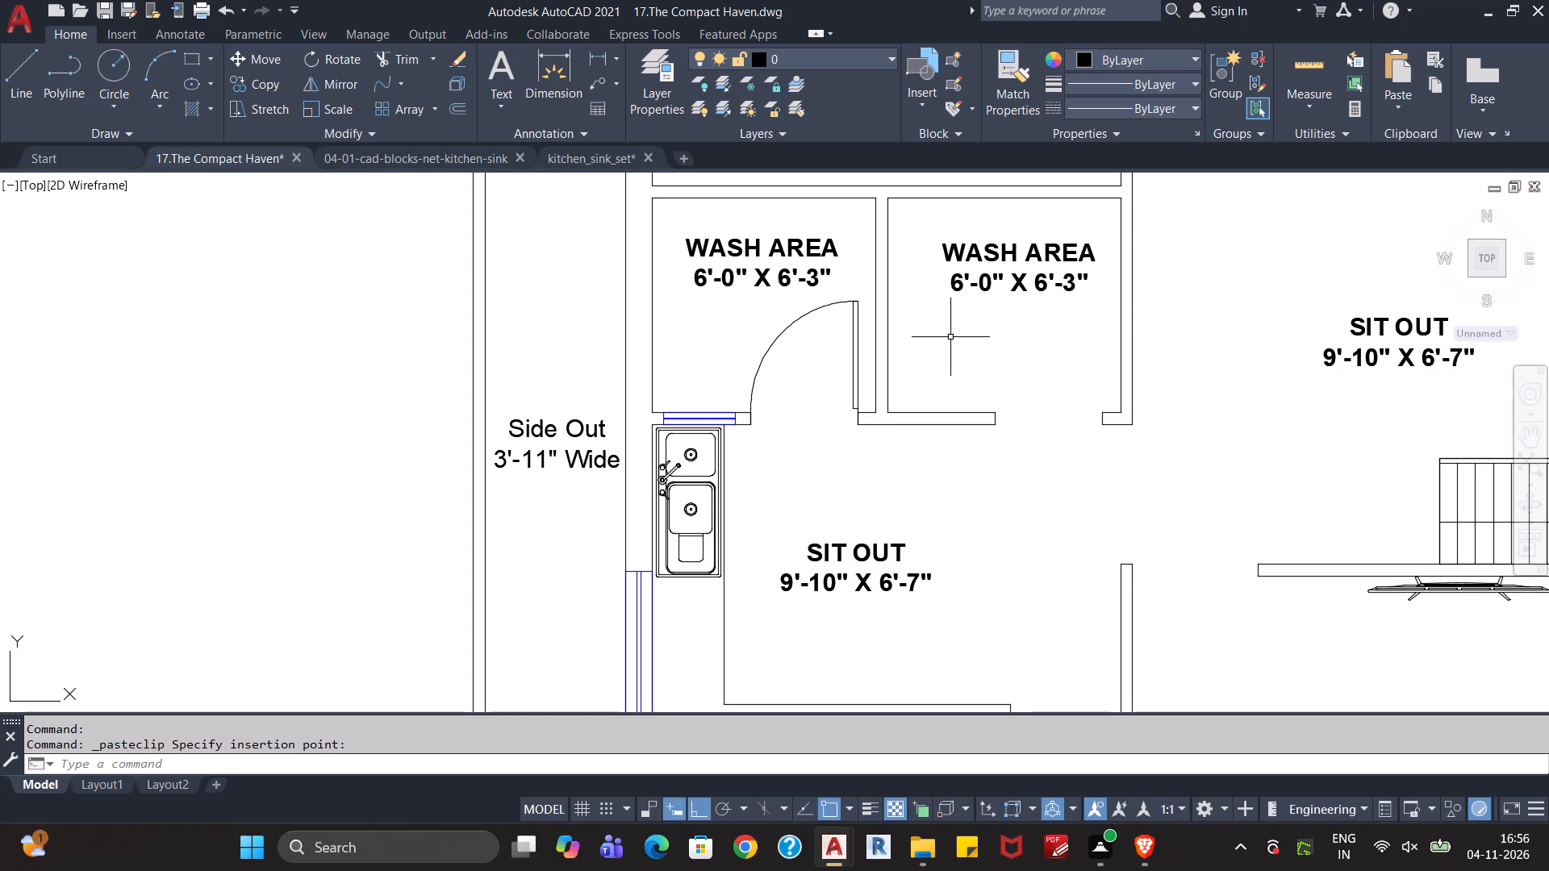
{"action": "left_click", "coordinate": [967, 266]}
{"action": "left_click", "coordinate": [955, 319]}
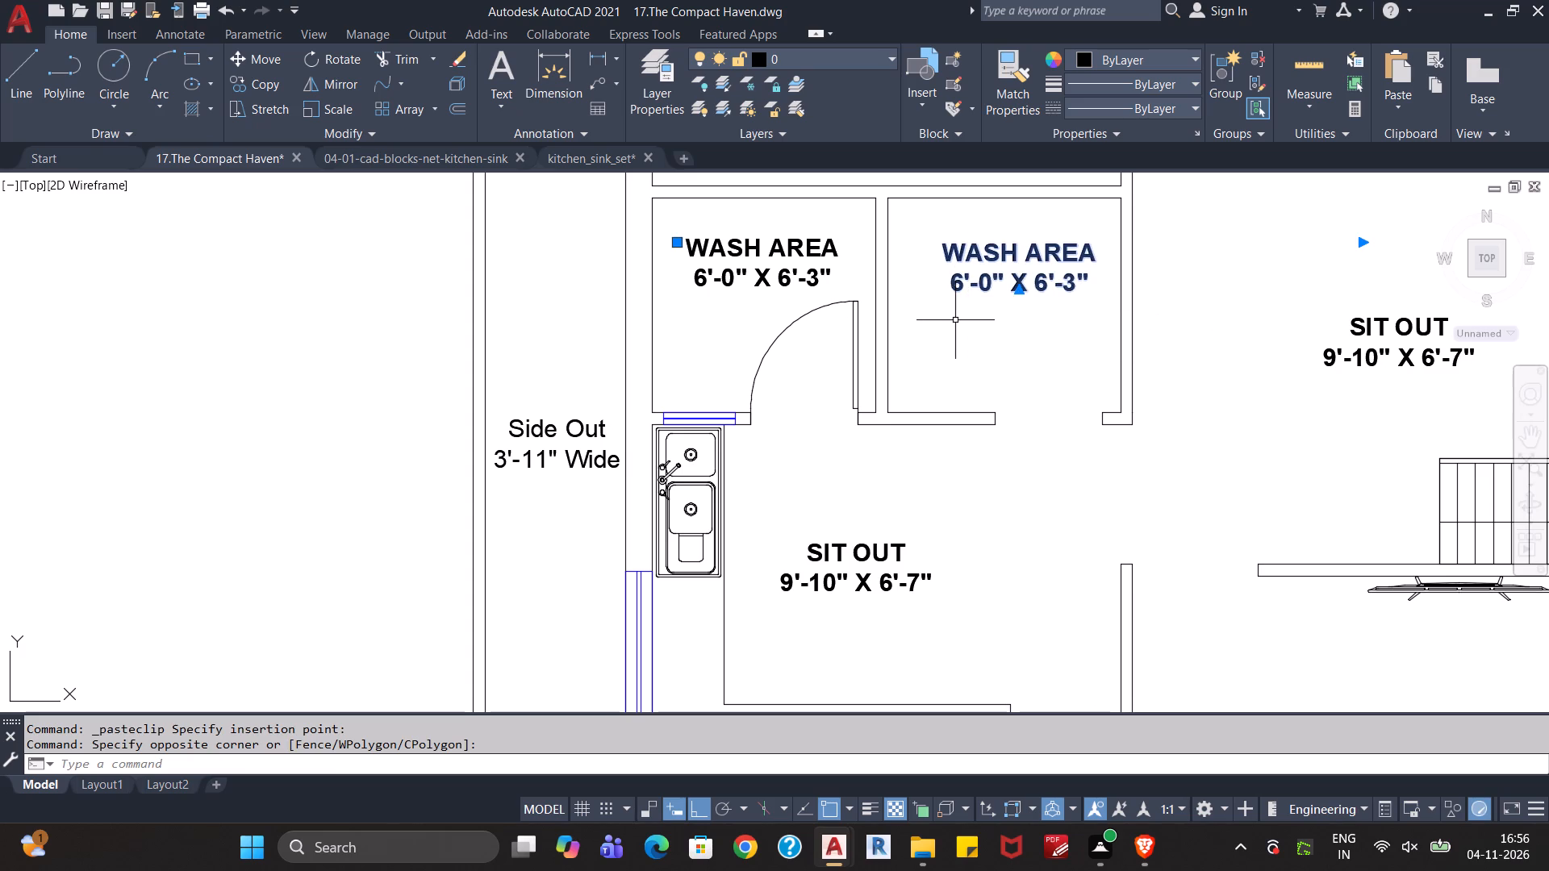
{"action": "key", "text": "ctrl+x"}
{"action": "key", "text": "ctrl+v"}
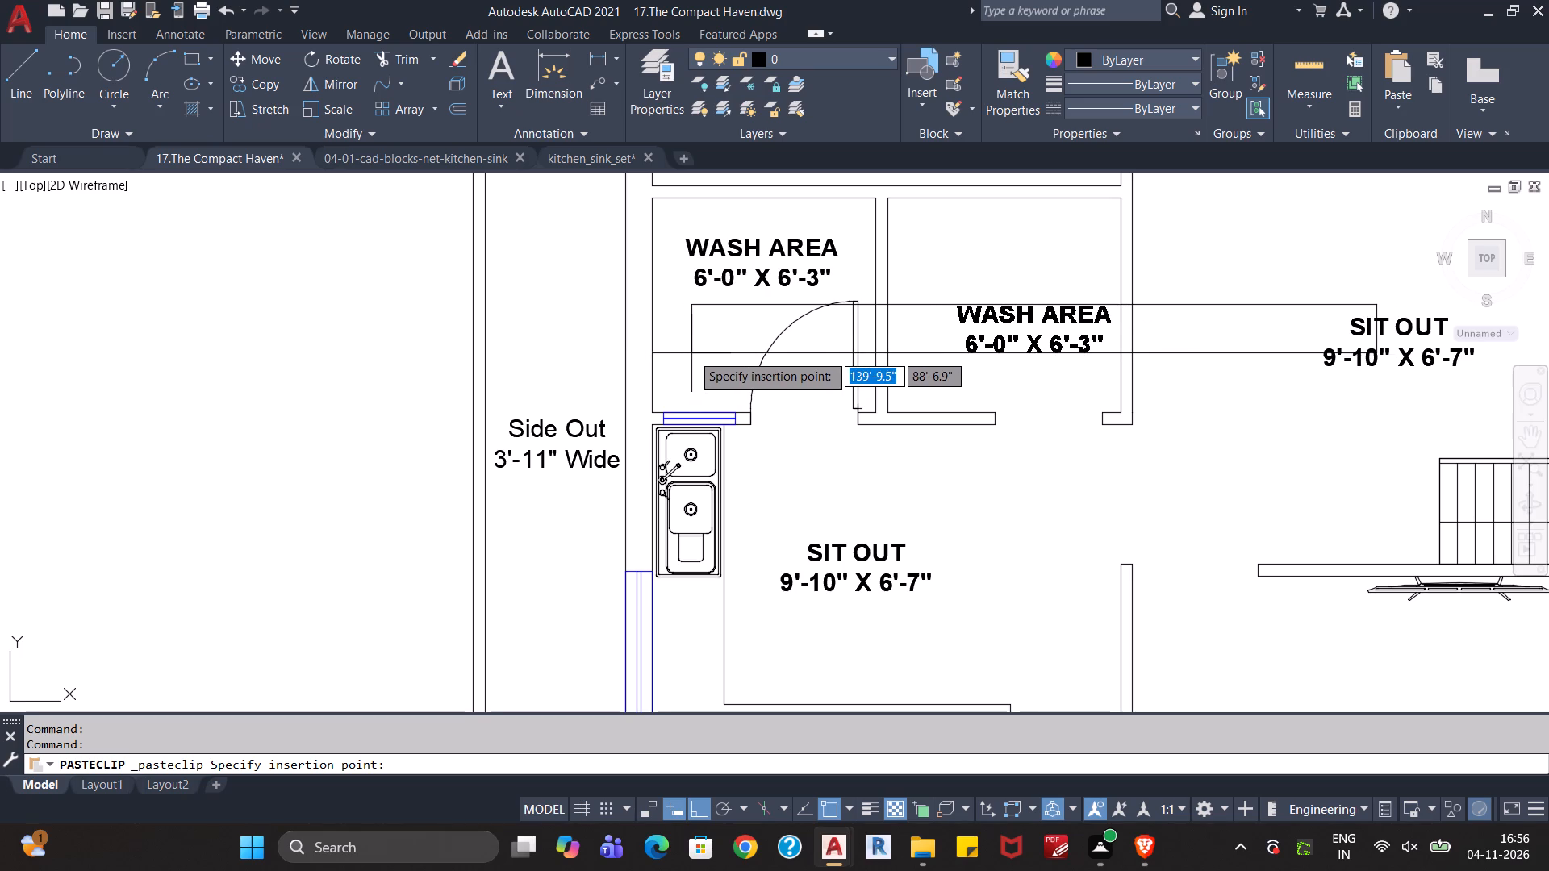
{"action": "left_click", "coordinate": [691, 348]}
Rename the copied label in the adjoining room as STORE ROOM.
{"action": "double_click", "coordinate": [1000, 314]}
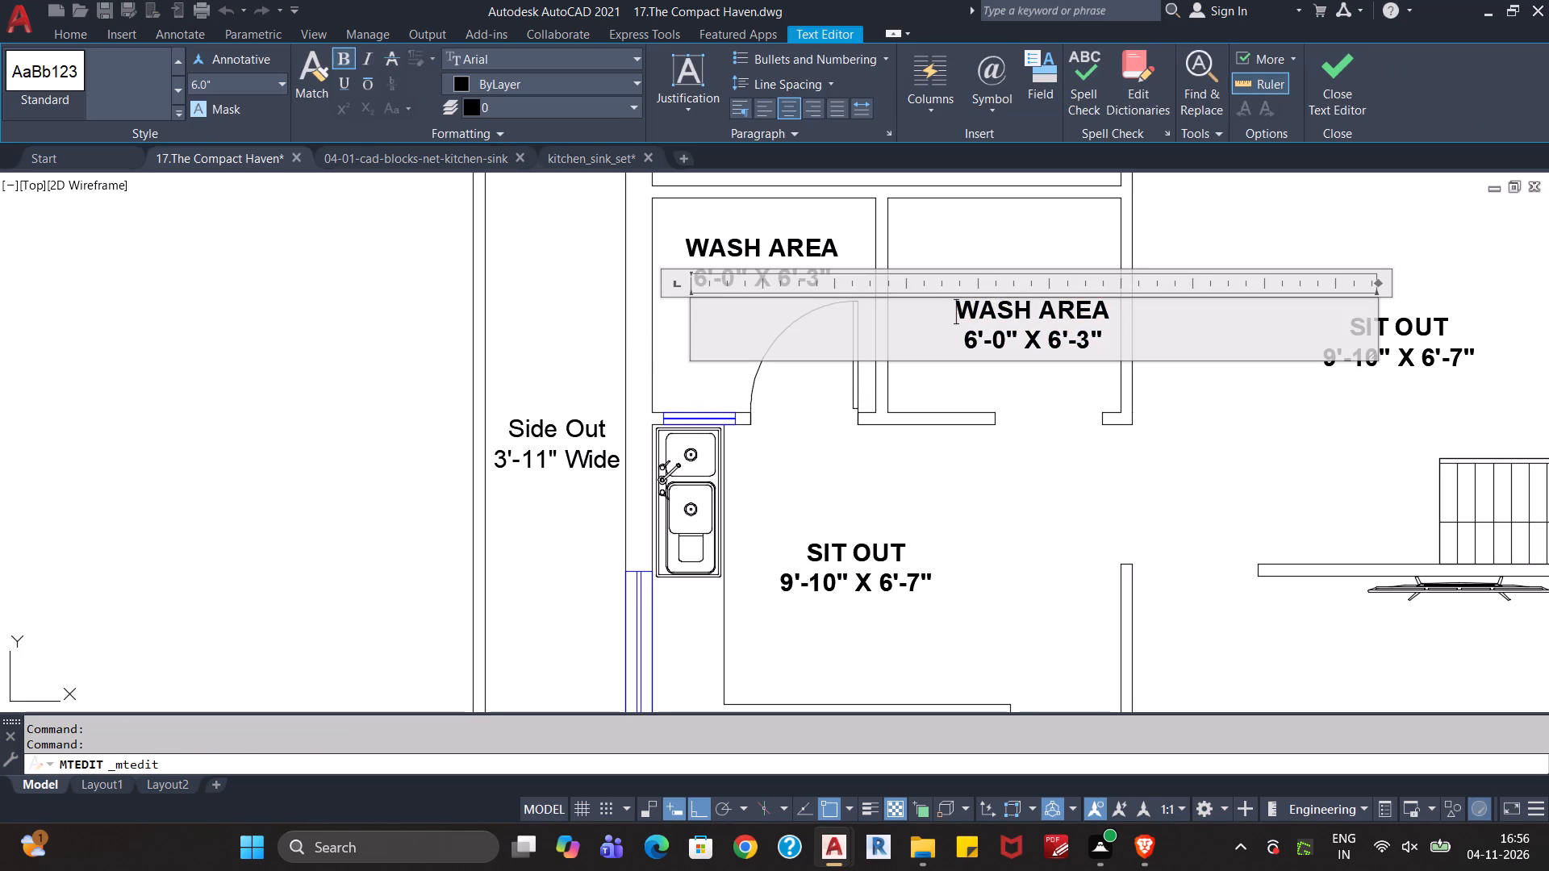
{"action": "left_click_drag", "start_coordinate": [1108, 306], "coordinate": [950, 310]}
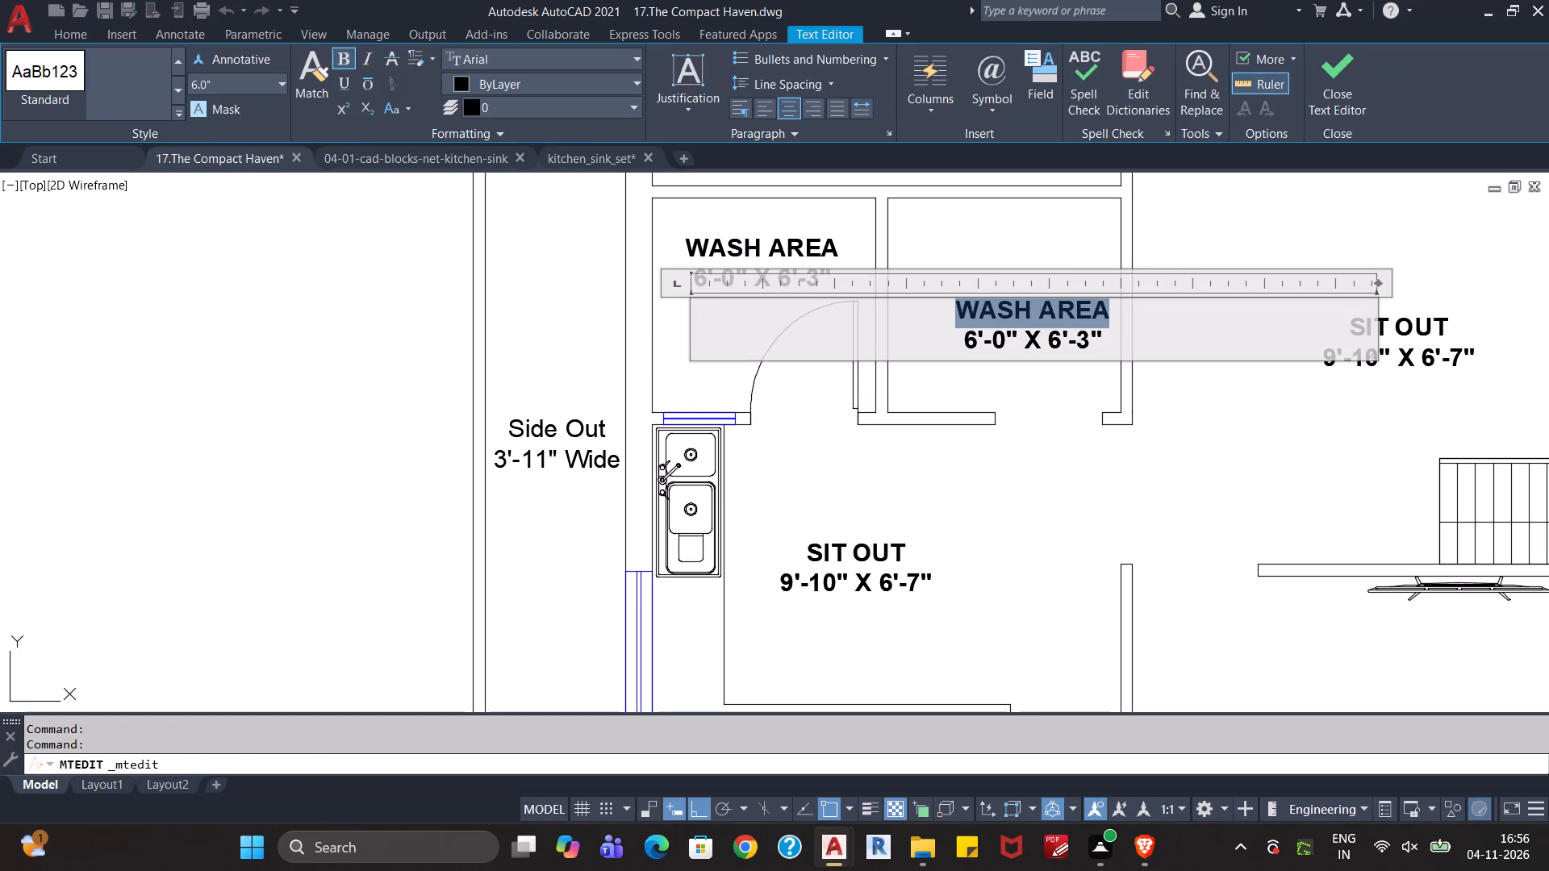
{"action": "type", "text": "sRORE"}
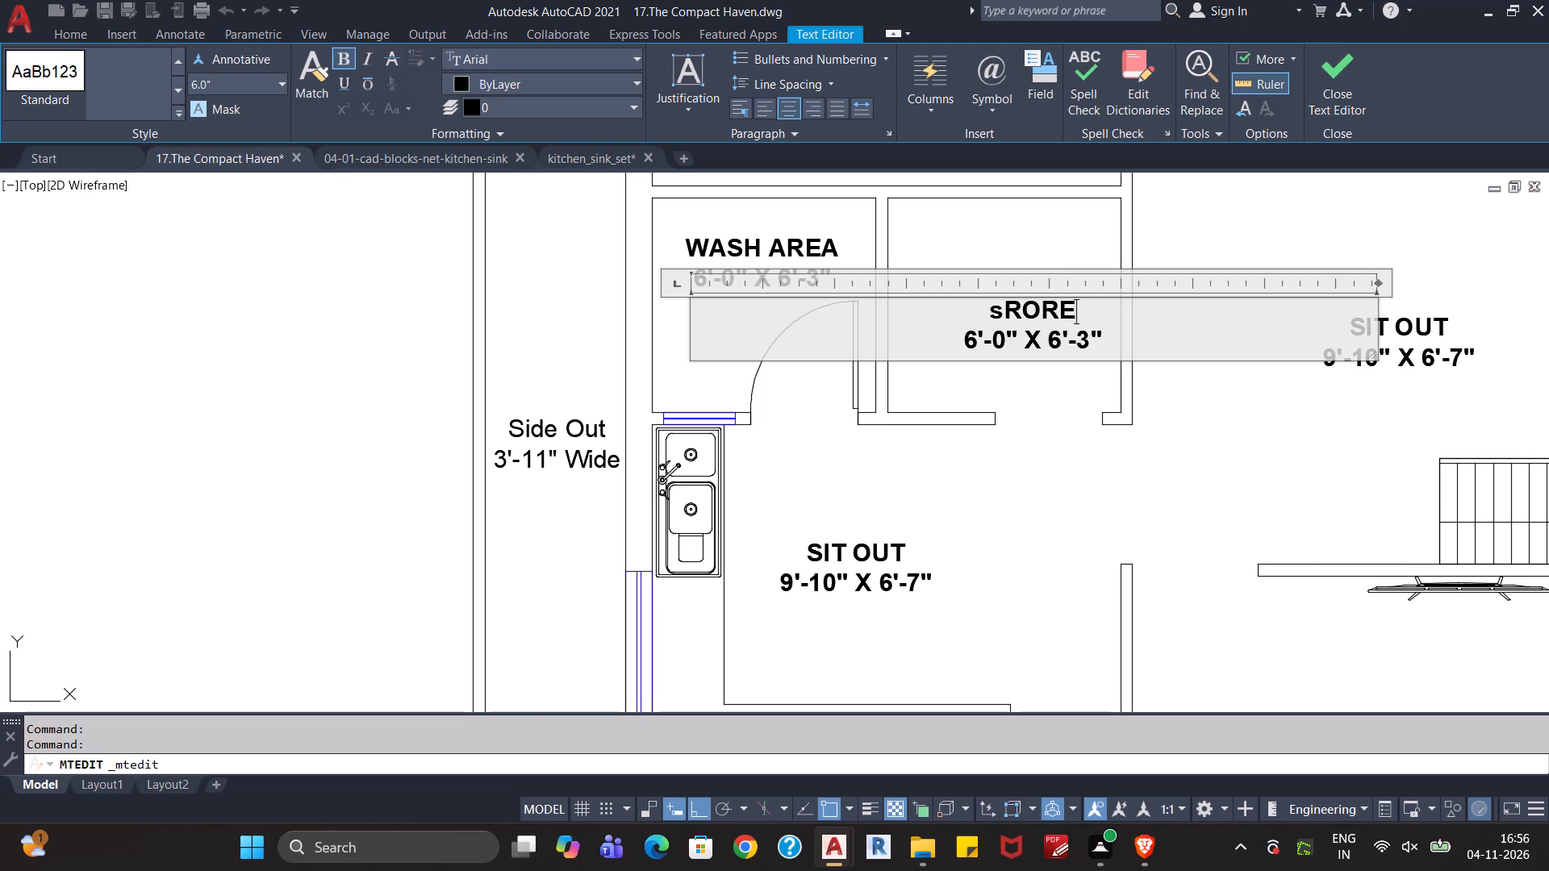
{"action": "key", "text": "BackSpace"}
{"action": "key", "text": "BackSpace"}
{"action": "key", "text": "BackSpace"}
{"action": "key", "text": "BackSpace"}
{"action": "key", "text": "BackSpace"}
{"action": "type", "text": "STORE ROOM"}
{"action": "left_click", "coordinate": [1015, 370]}
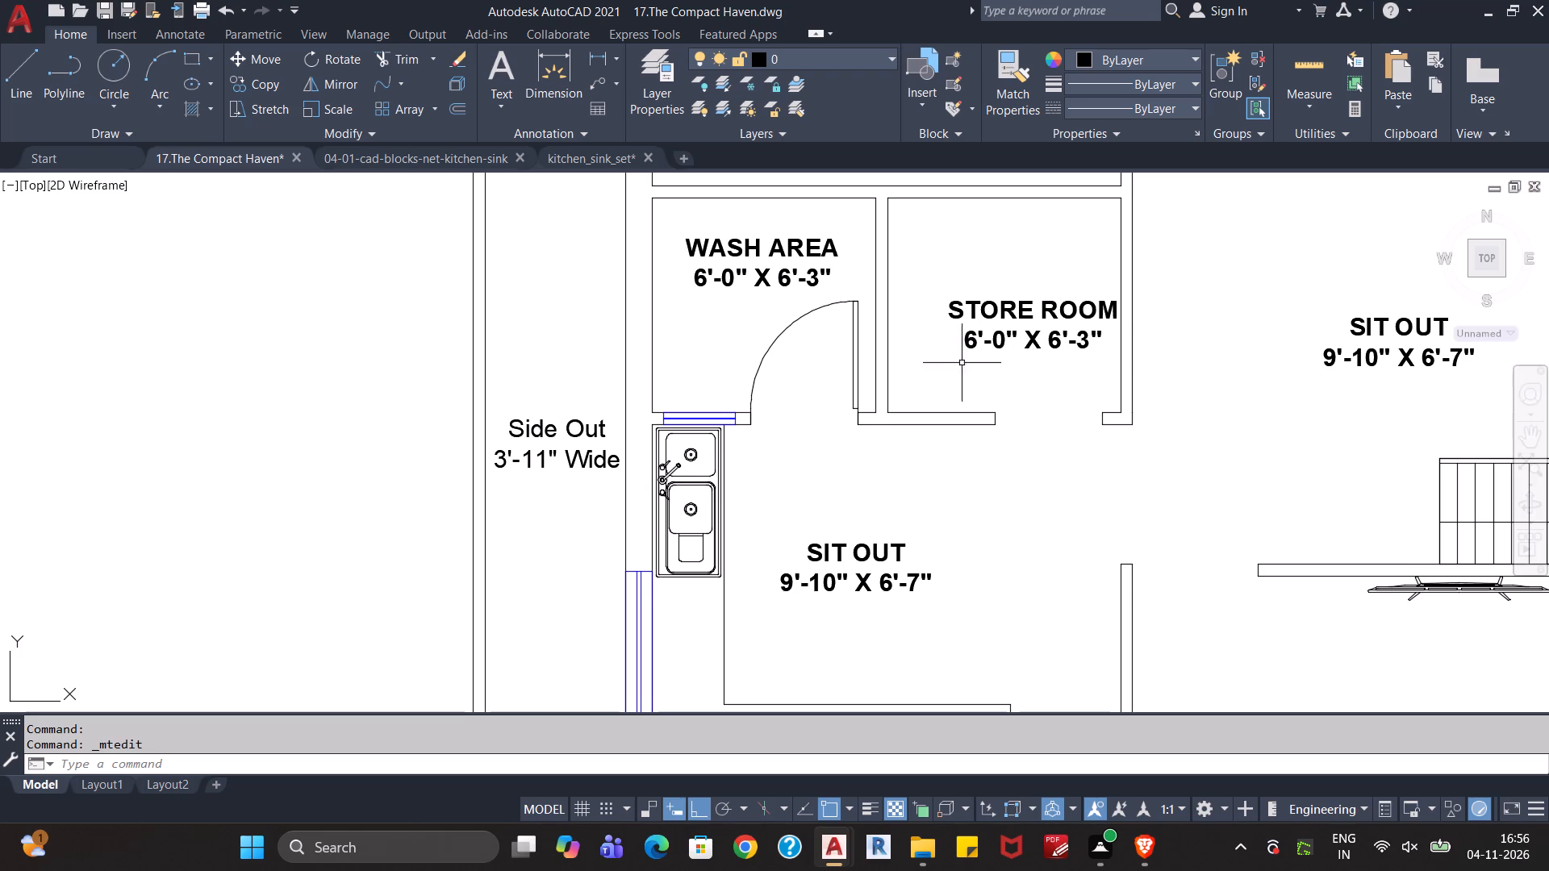
Using Offset's Through option, offset the store room's wash-area-side wall line inward about 1'-3" and its upper wall line inward to form shelf edges.
{"action": "key", "text": "p"}
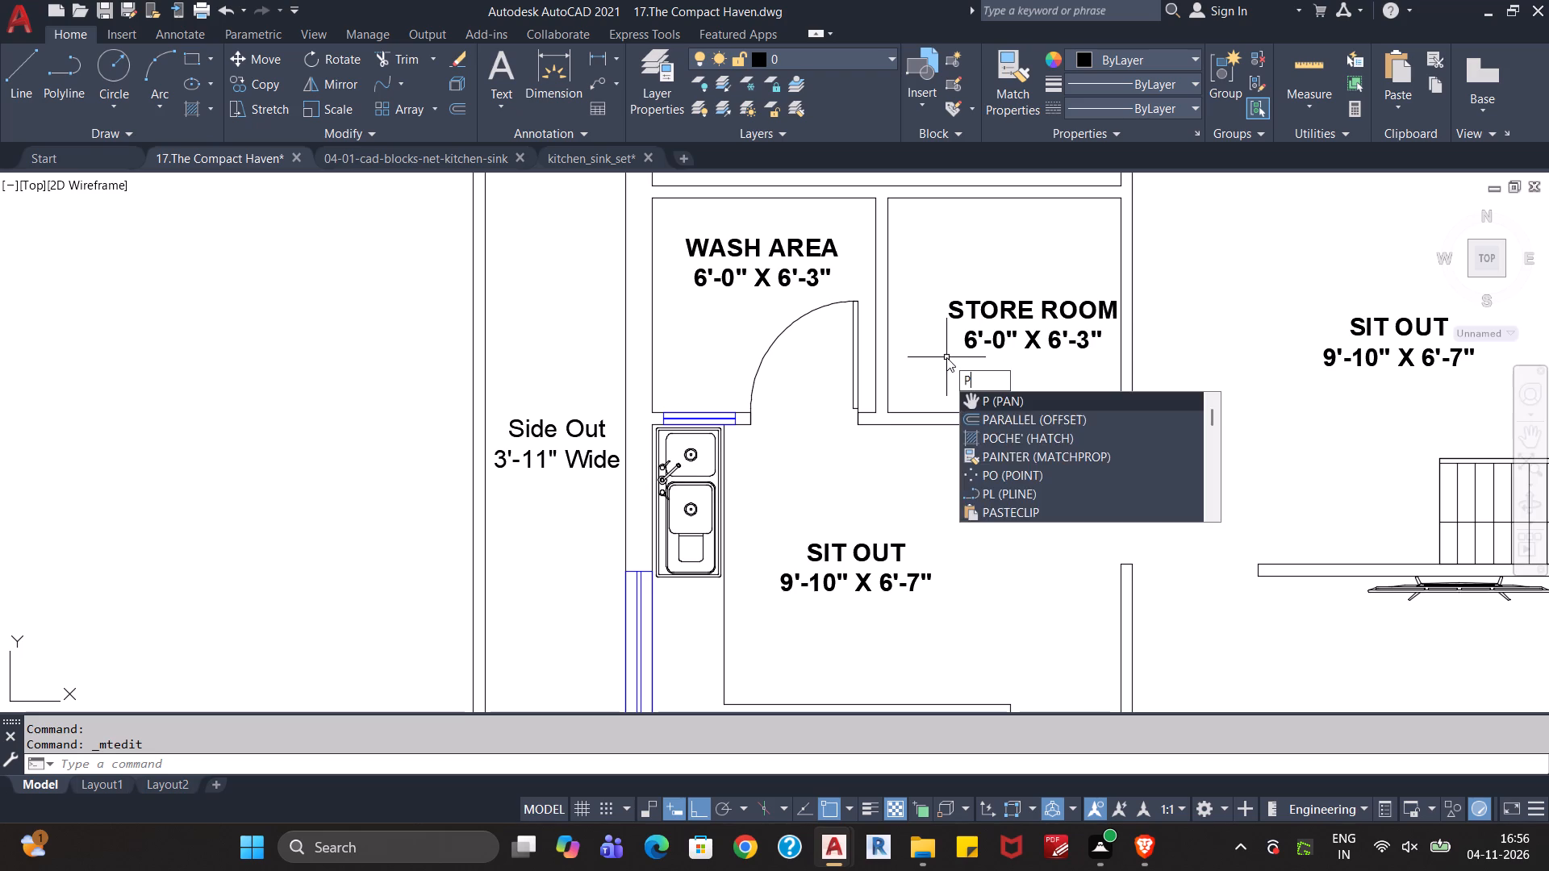
{"action": "key", "text": "BackSpace"}
{"action": "key", "text": "o"}
{"action": "key", "text": "Return"}
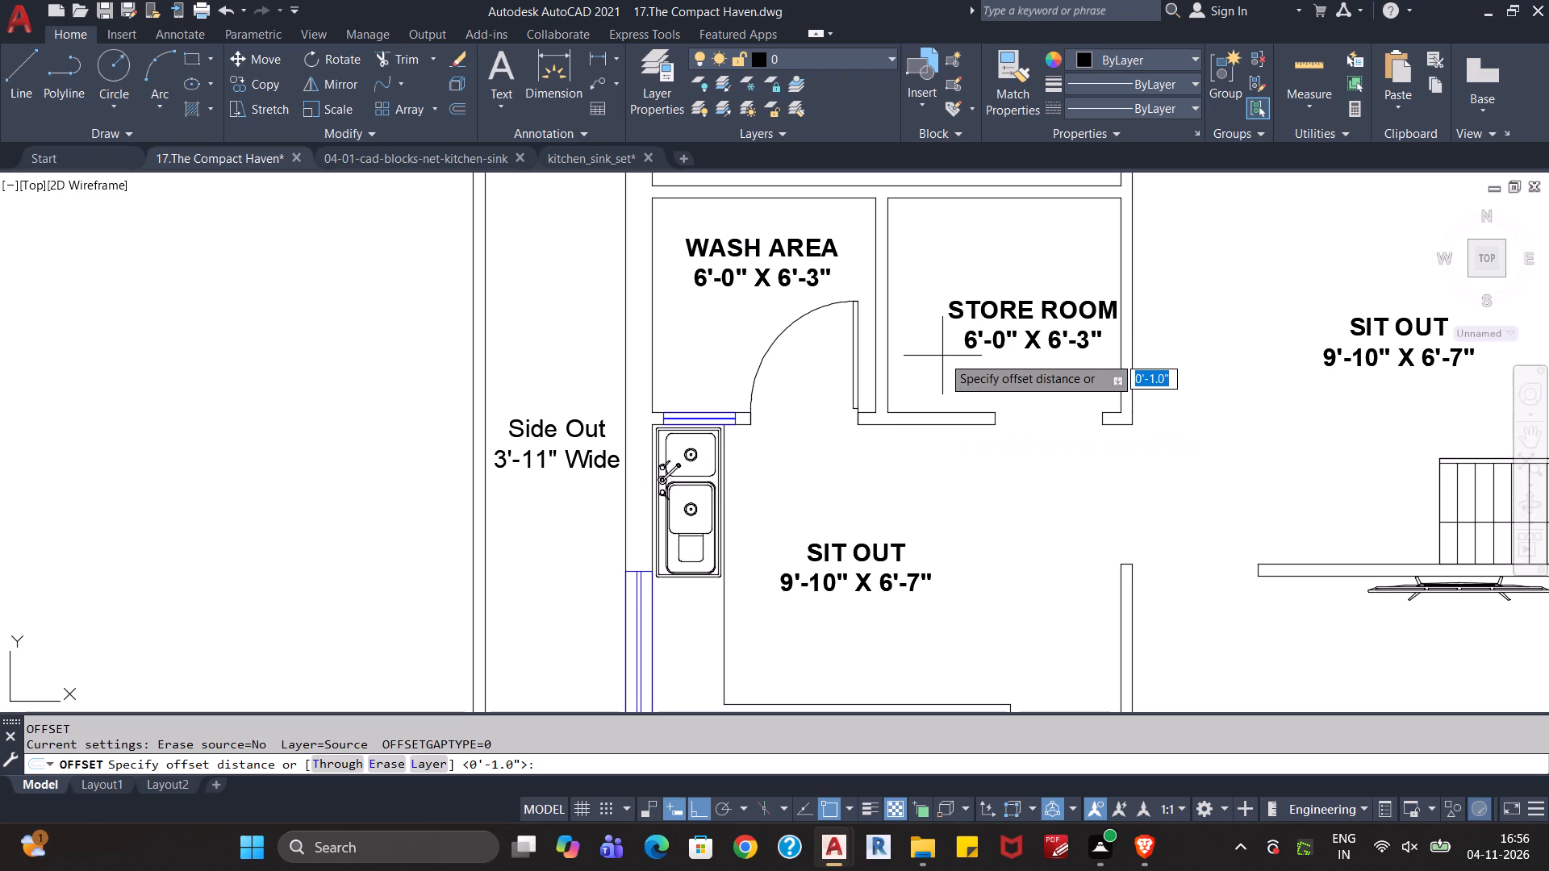
{"action": "key", "text": "t"}
{"action": "key", "text": "Return"}
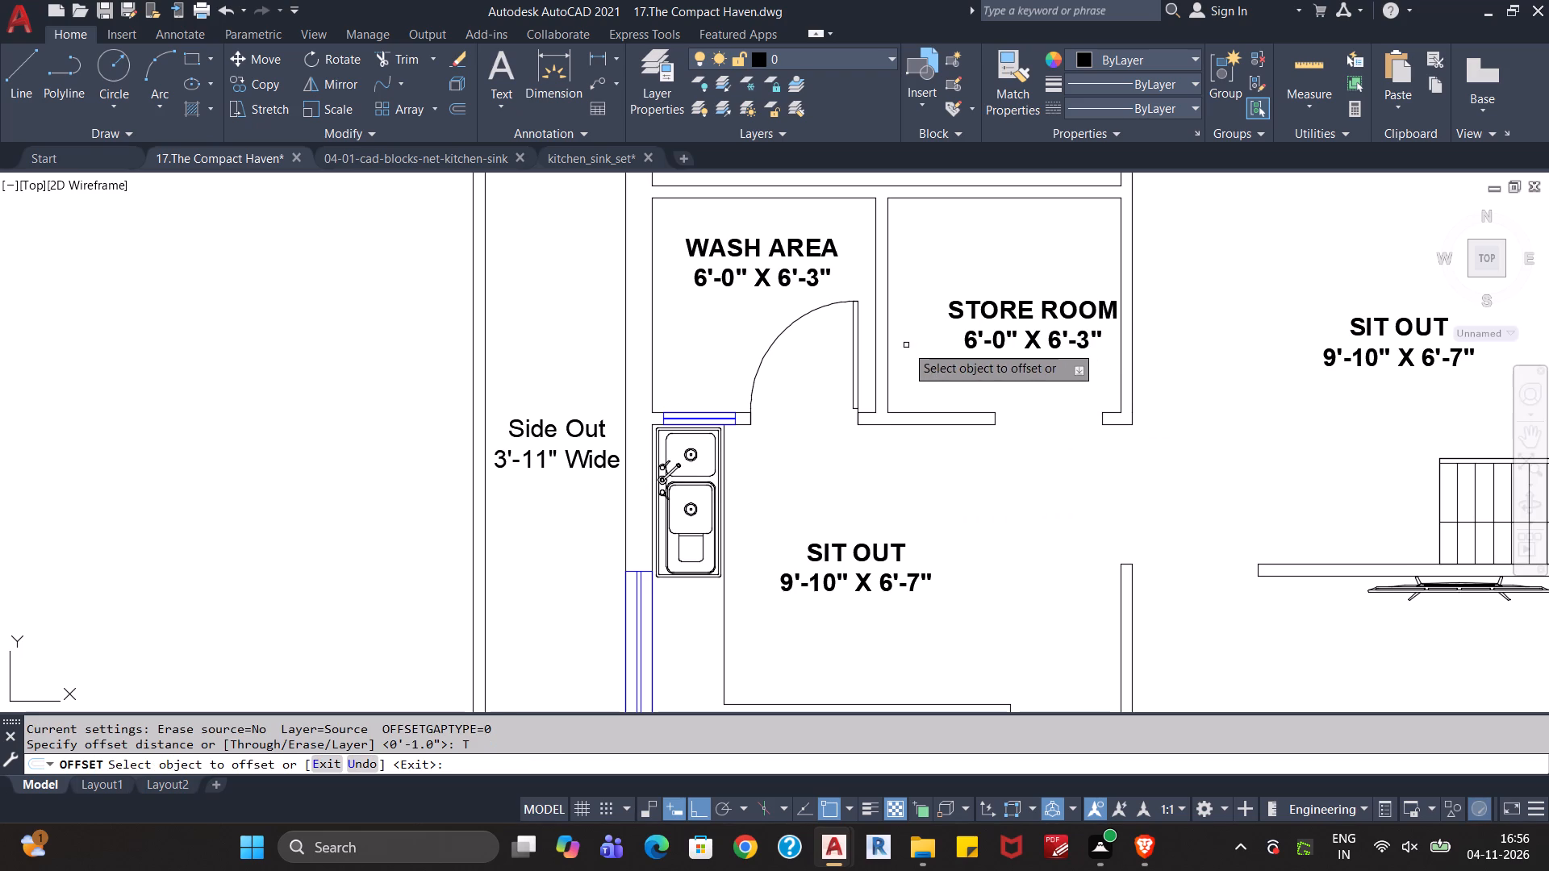
{"action": "left_click", "coordinate": [888, 347]}
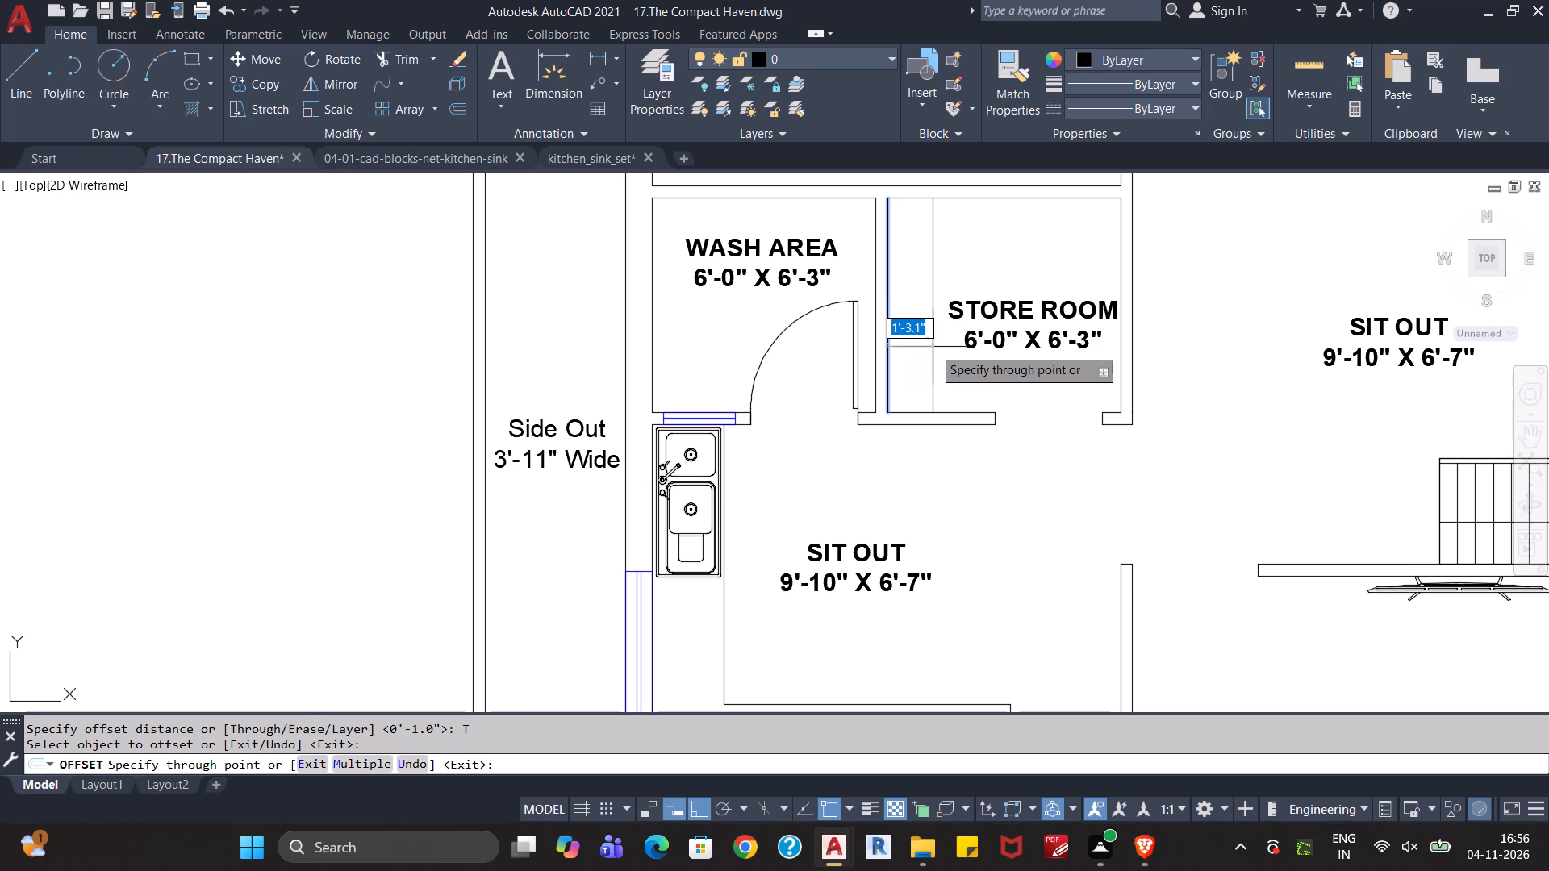
{"action": "left_click", "coordinate": [933, 347]}
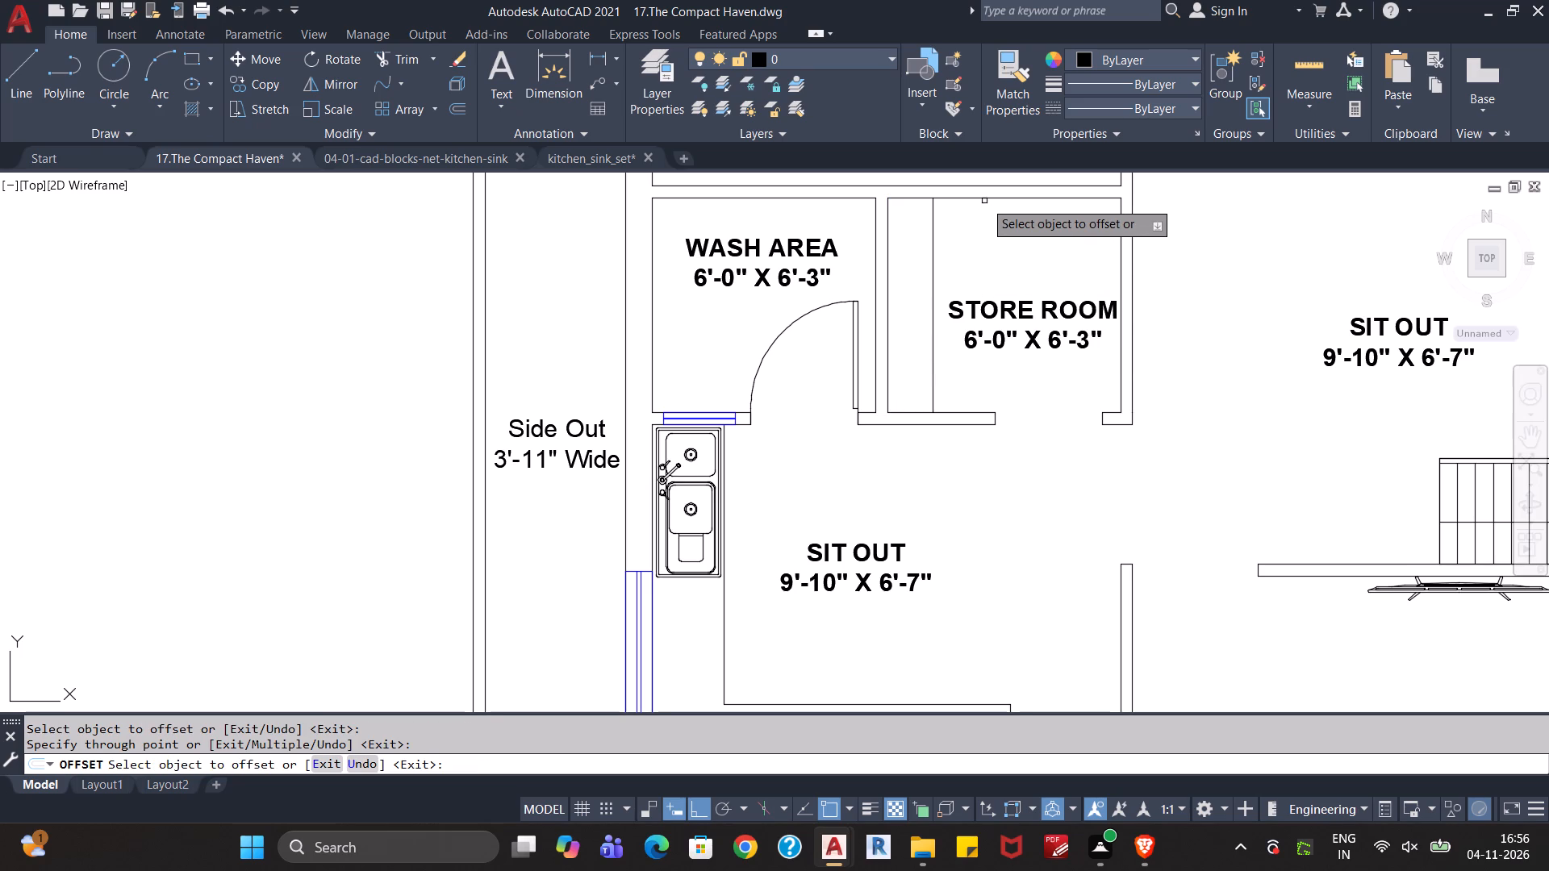
{"action": "left_click", "coordinate": [987, 198]}
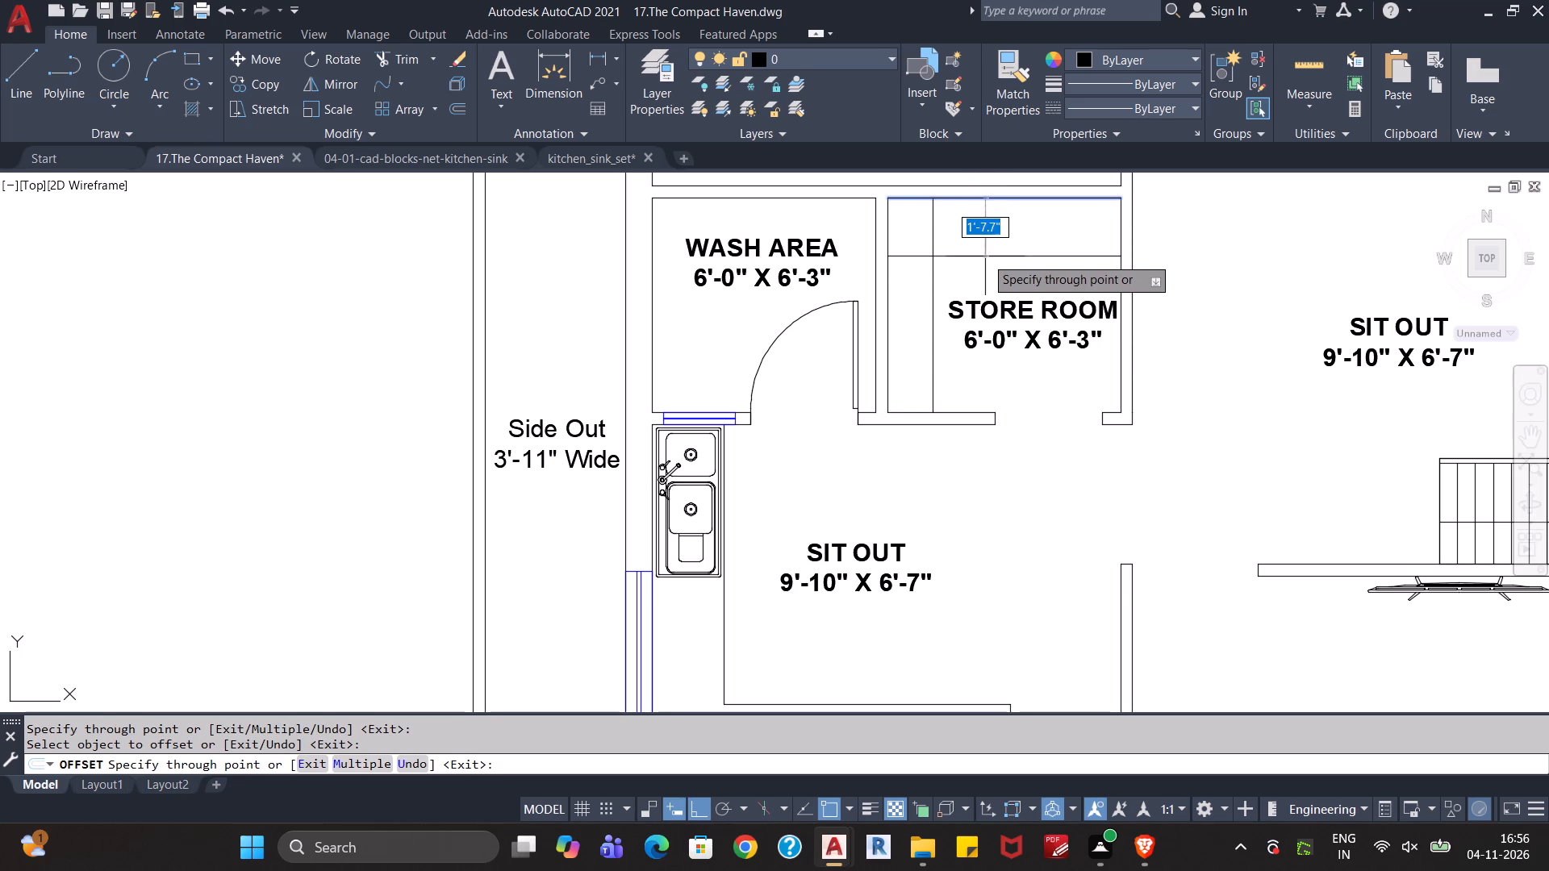
{"action": "left_click", "coordinate": [988, 250]}
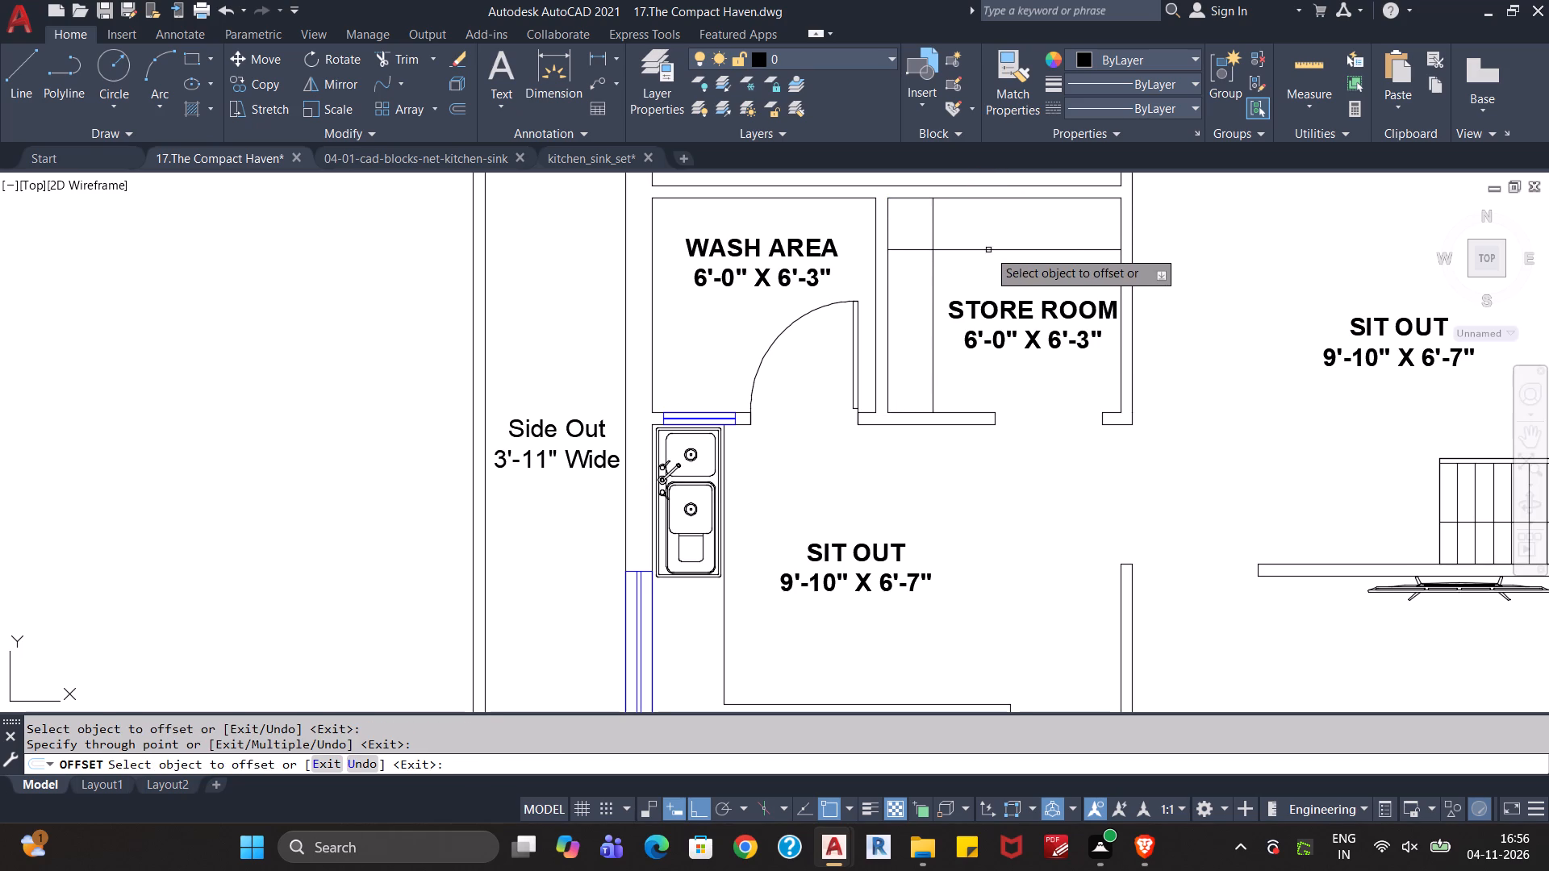
{"action": "key", "text": "Escape"}
Trim the overlapping ends of the two shelf lines where they cross in the store room, leaving an L-shaped shelf edge.
{"action": "type", "text": "TR"}
{"action": "key", "text": "Return"}
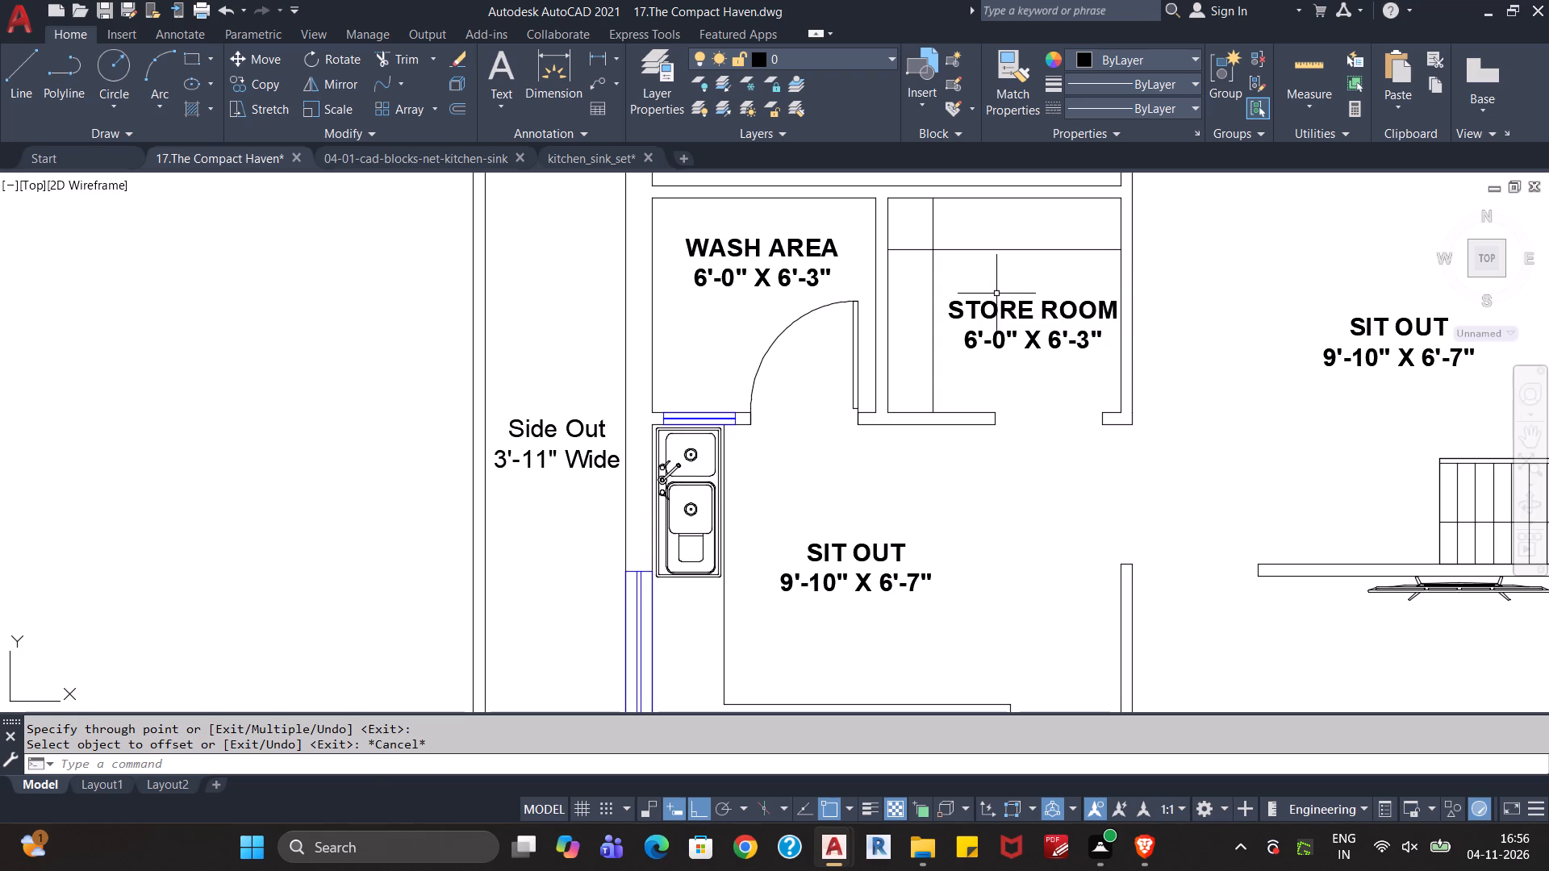
{"action": "left_click", "coordinate": [967, 234]}
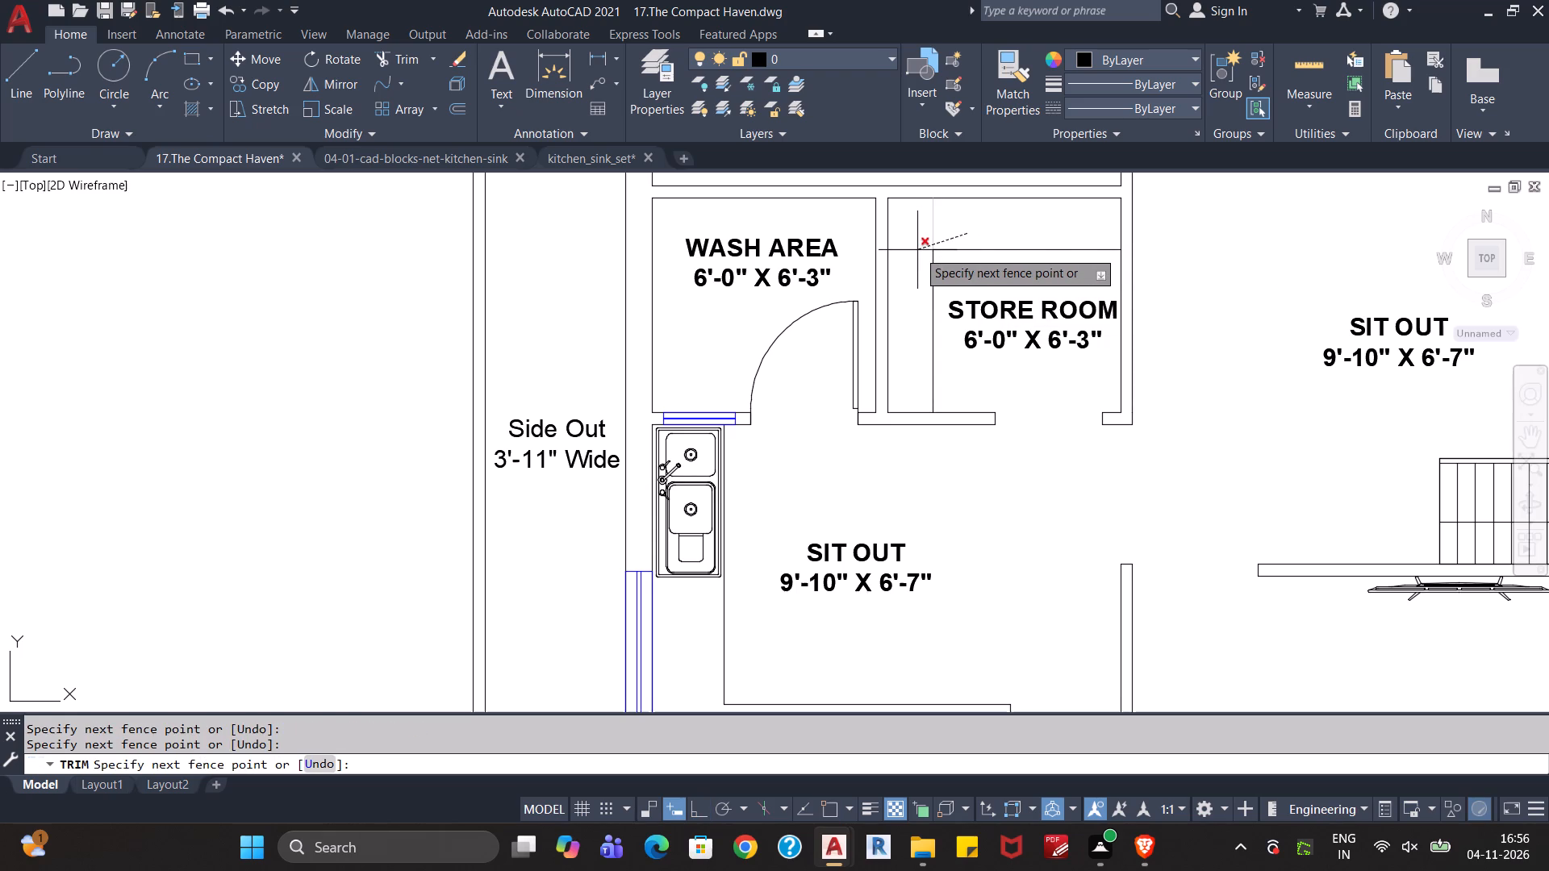
{"action": "left_click", "coordinate": [915, 252]}
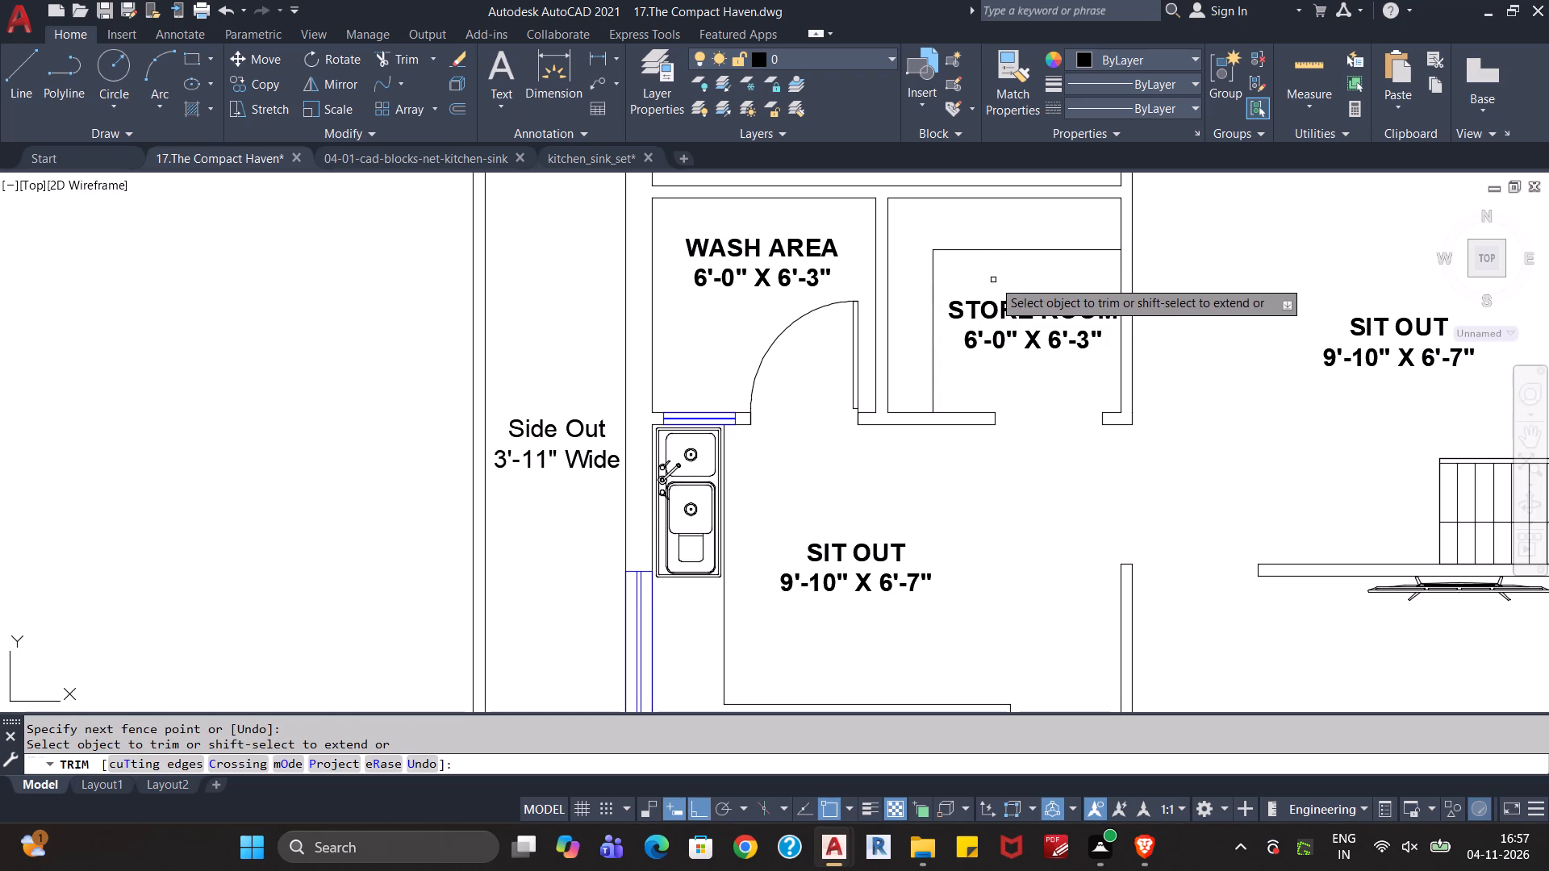
{"action": "key", "text": "Escape"}
{"action": "key", "text": "Escape"}
Save the floor plan drawing.
{"action": "scroll", "coordinate": [993, 280], "scroll_direction": "down", "scroll_amount": 1}
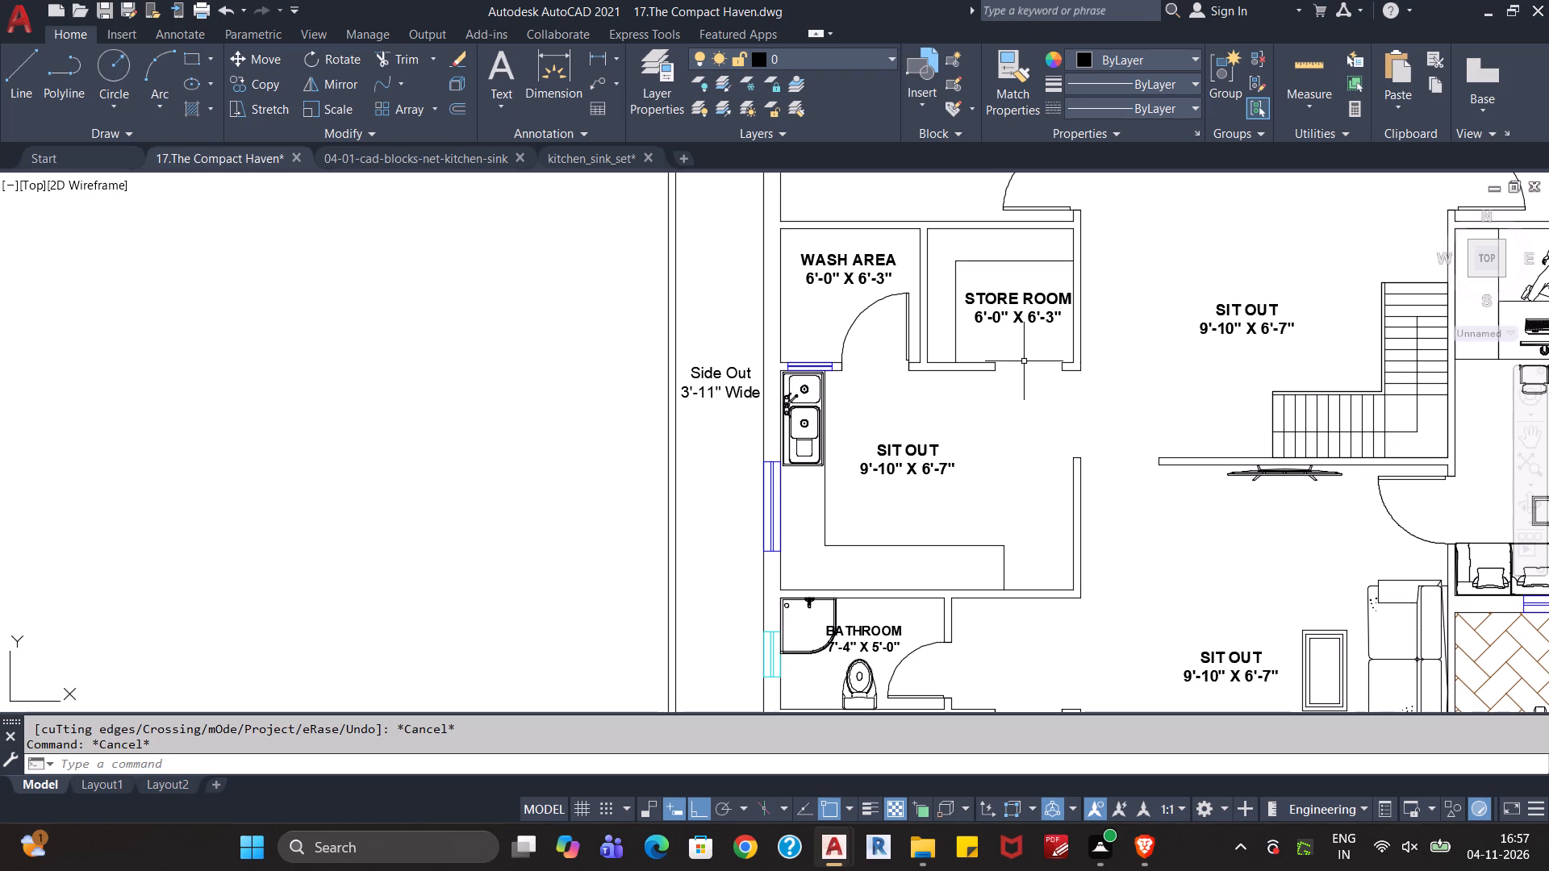
{"action": "key", "text": "ctrl+s"}
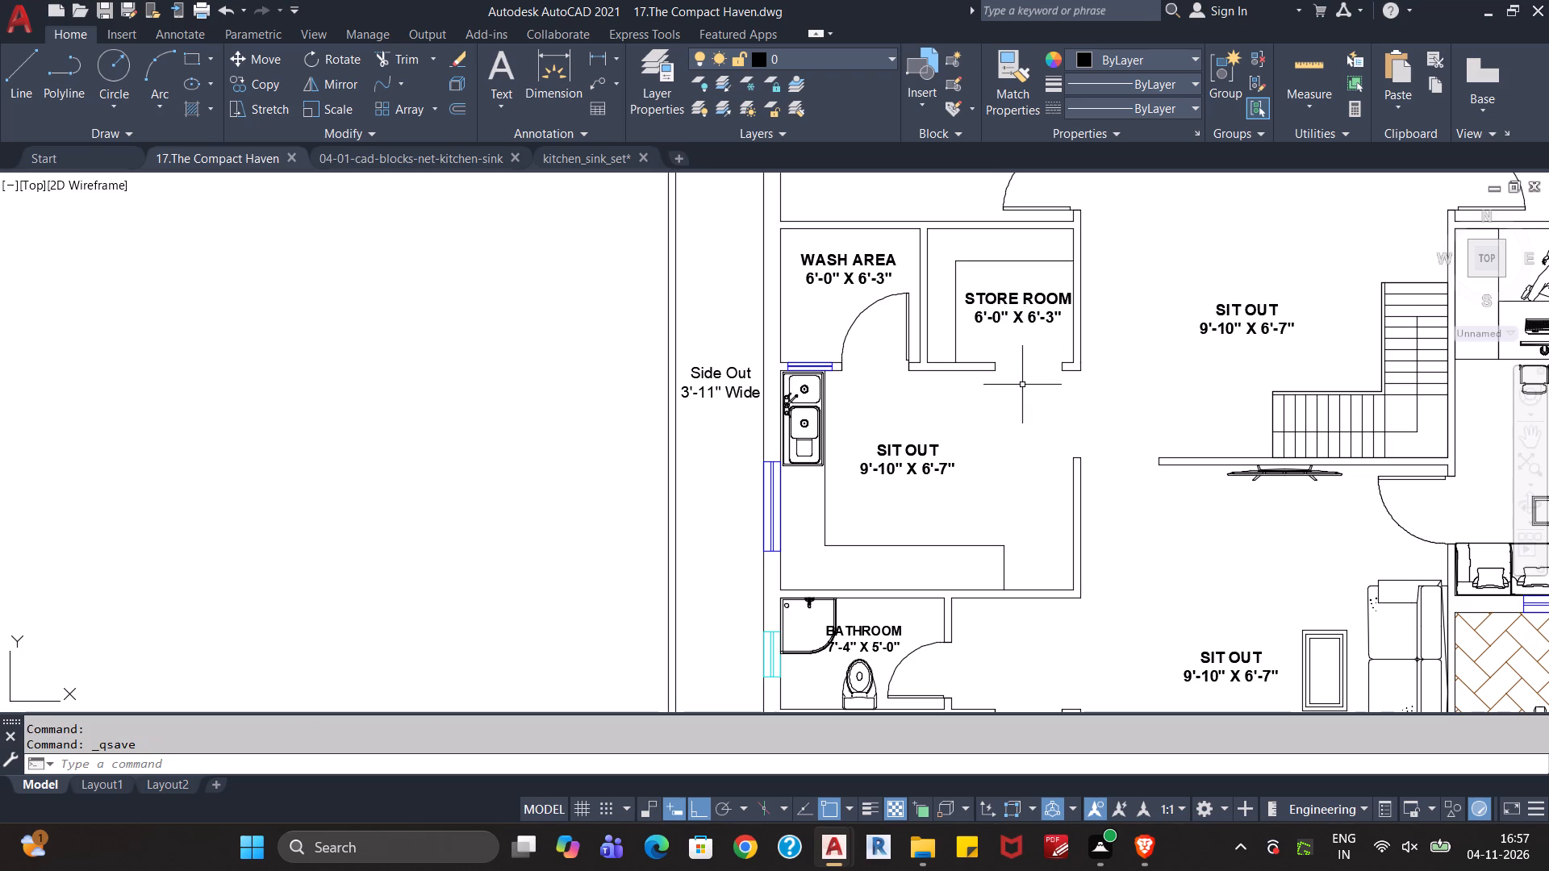
Look over the two upper bedrooms, their attached bathrooms and the staircase area of the plan.
{"action": "middle_click_drag", "start_coordinate": [1010, 432], "coordinate": [958, 402]}
{"action": "scroll", "coordinate": [958, 408], "scroll_direction": "down", "scroll_amount": 1}
{"action": "middle_click_drag", "start_coordinate": [959, 412], "coordinate": [909, 511]}
{"action": "middle_click_drag", "start_coordinate": [1035, 349], "coordinate": [934, 498]}
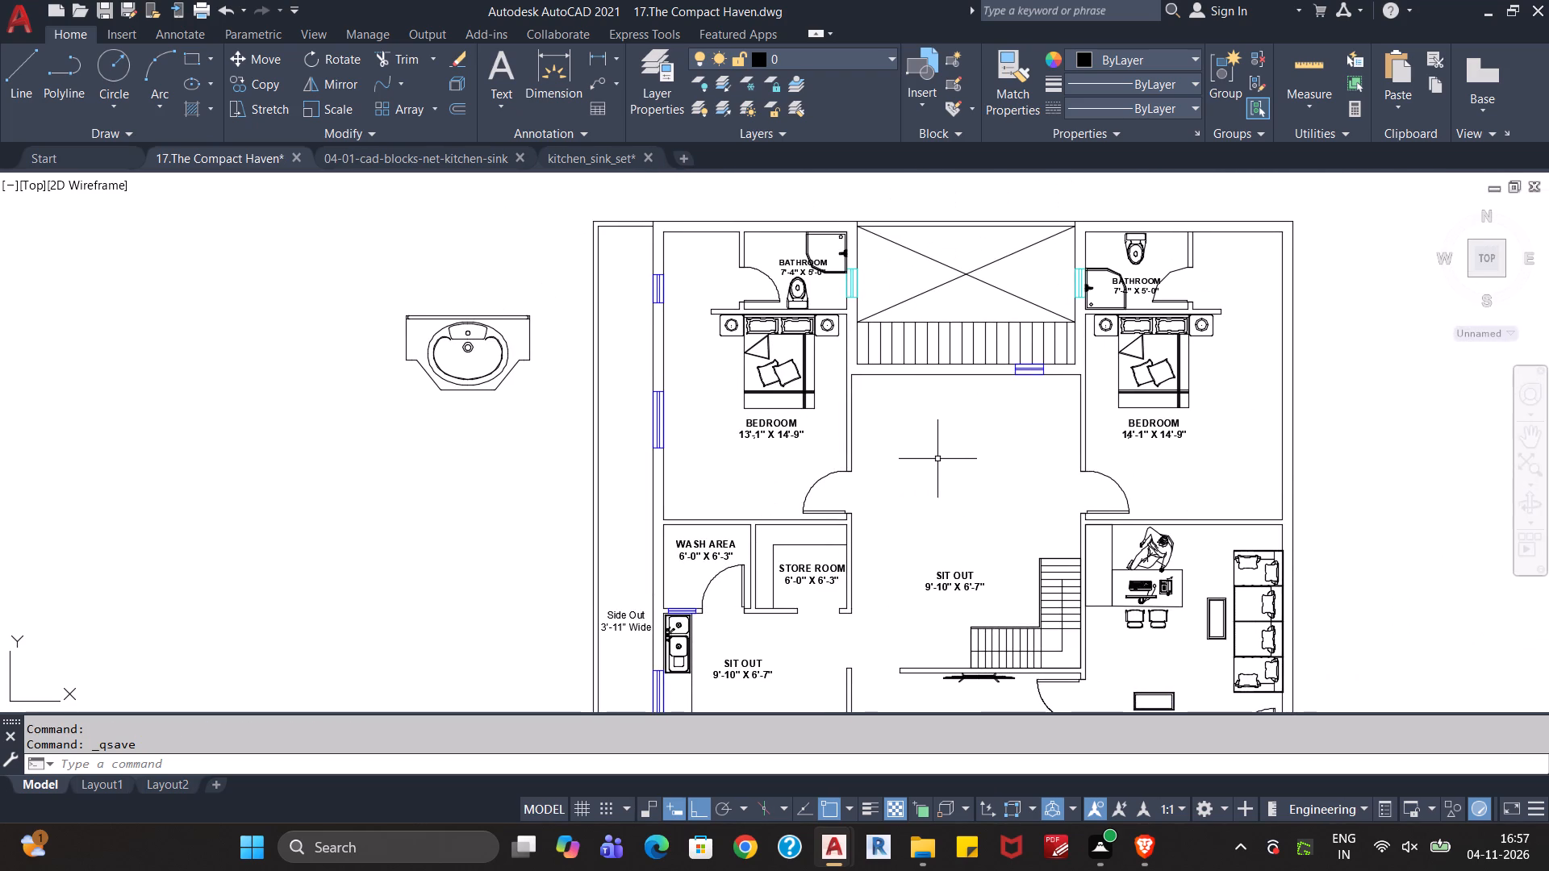
{"action": "middle_click_drag", "start_coordinate": [972, 456], "coordinate": [933, 510]}
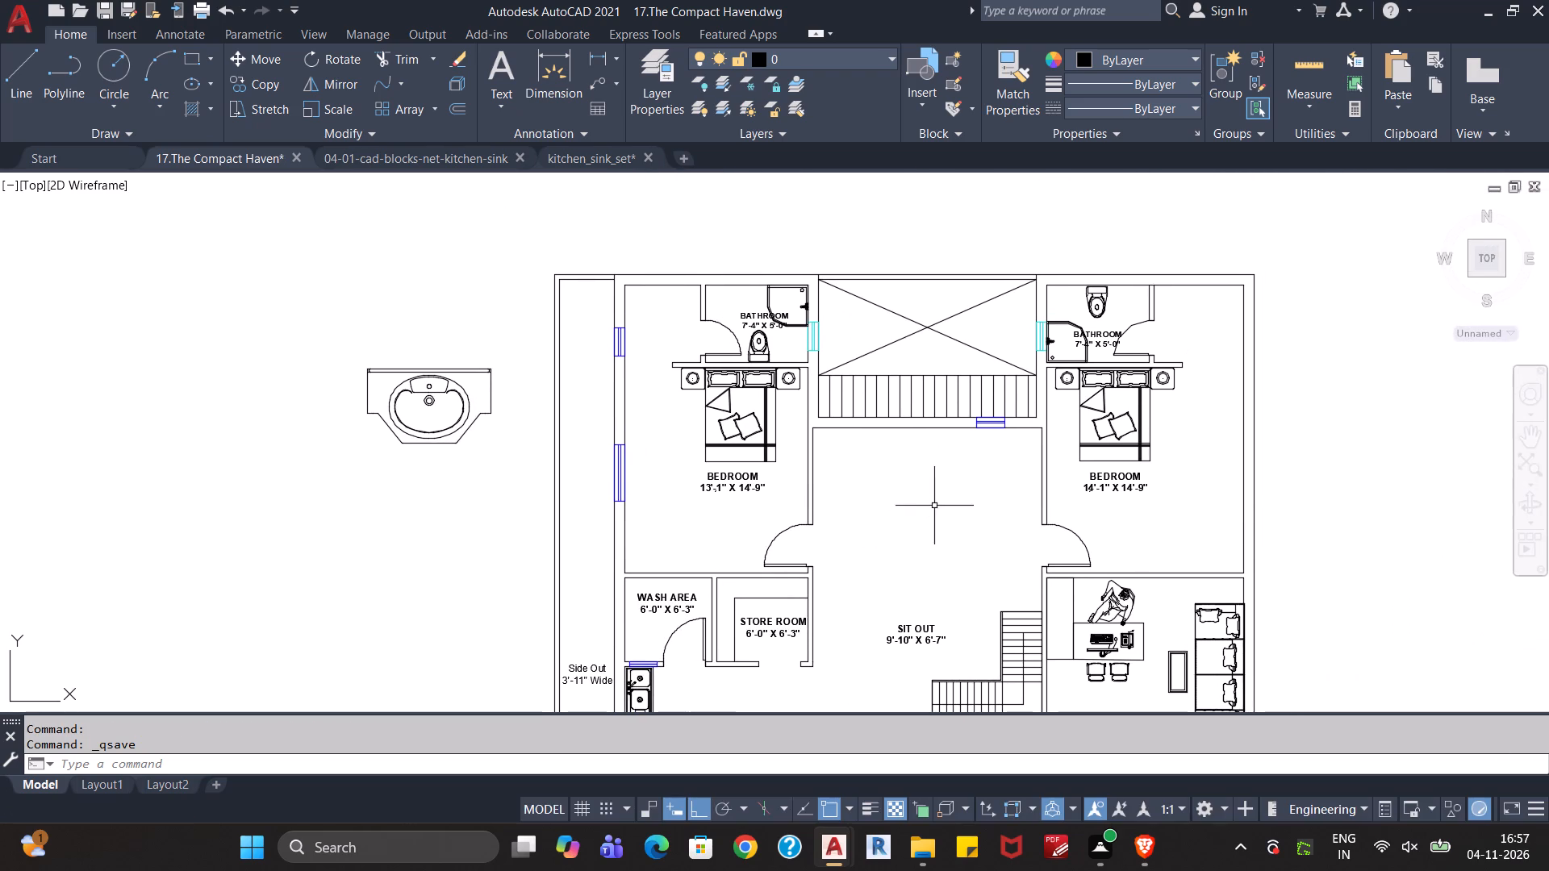
{"action": "middle_click_drag", "start_coordinate": [943, 494], "coordinate": [892, 556]}
{"action": "scroll", "coordinate": [906, 527], "scroll_direction": "up", "scroll_amount": 1}
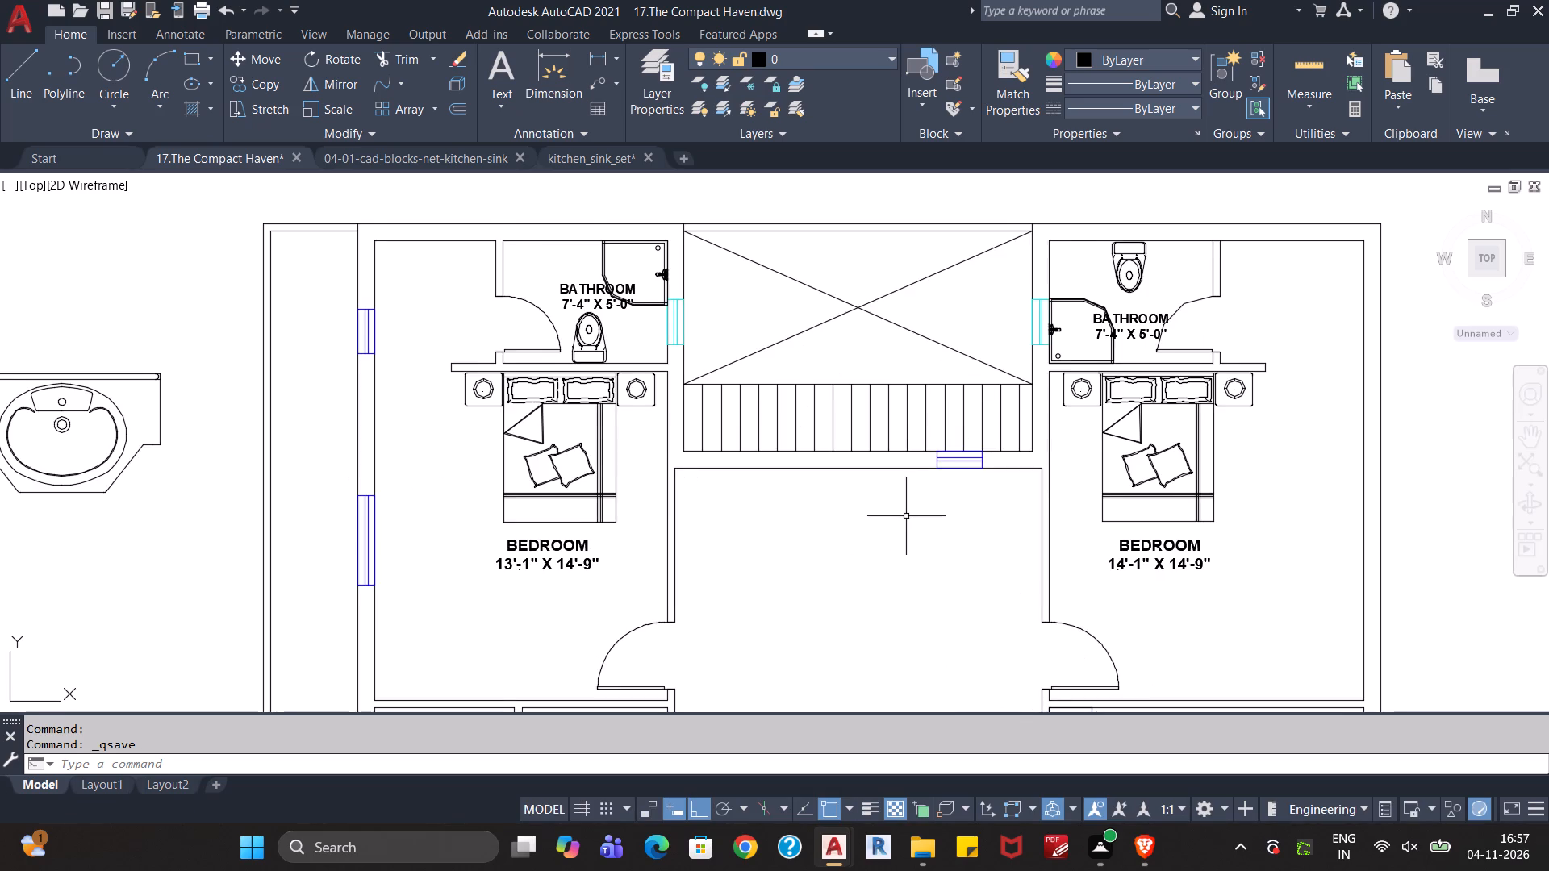
{"action": "middle_click_drag", "start_coordinate": [906, 515], "coordinate": [894, 536]}
{"action": "scroll", "coordinate": [862, 580], "scroll_direction": "down", "scroll_amount": 1}
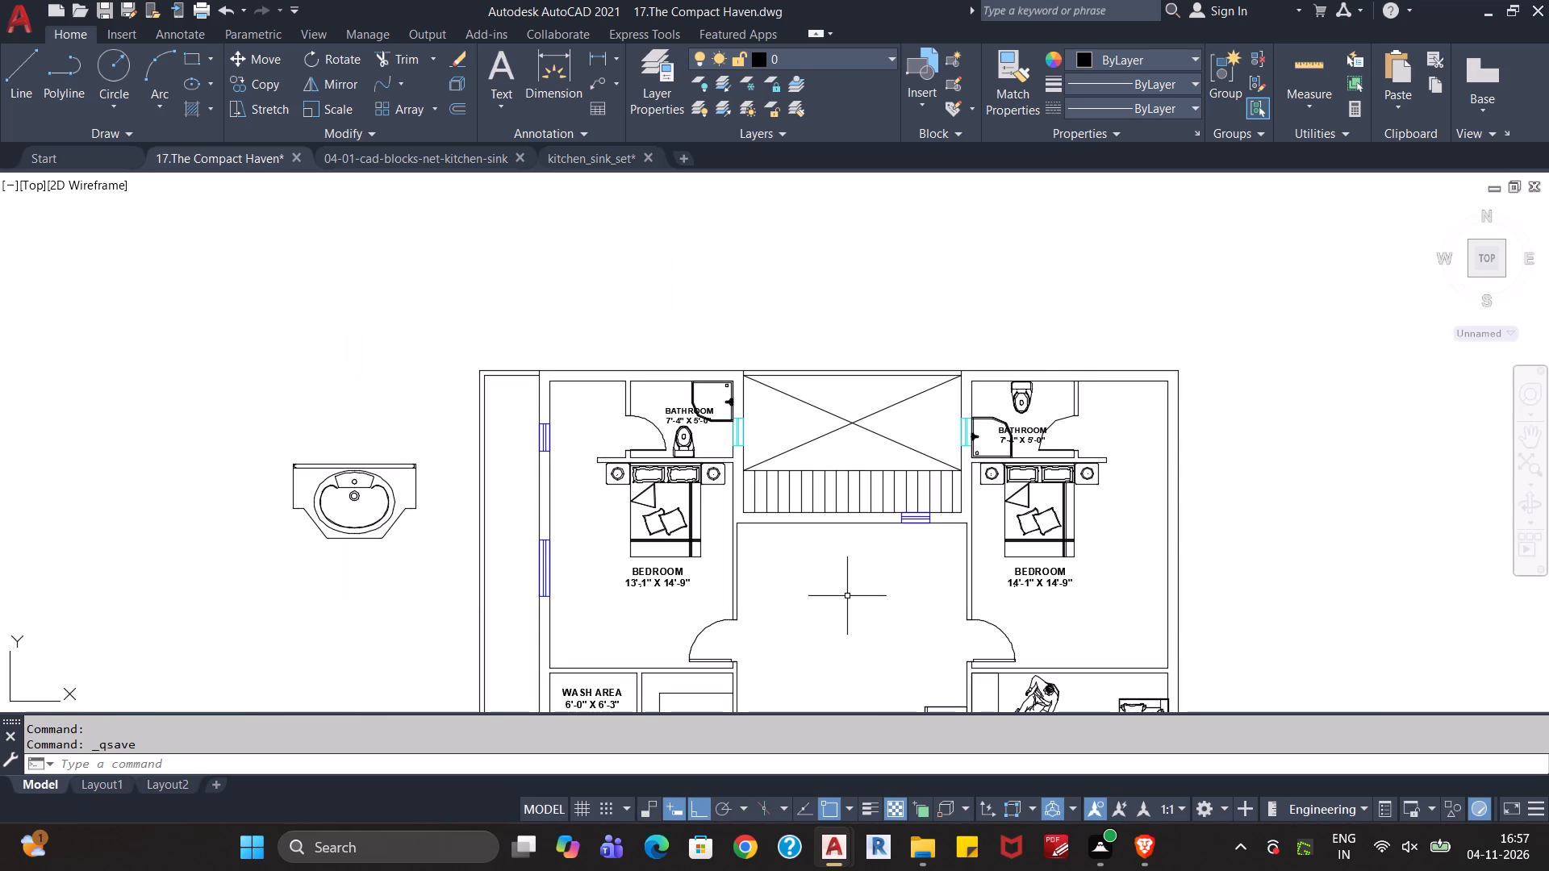
{"action": "scroll", "coordinate": [847, 596], "scroll_direction": "up", "scroll_amount": 1}
{"action": "middle_click_drag", "start_coordinate": [841, 598], "coordinate": [1053, 584]}
{"action": "scroll", "coordinate": [955, 598], "scroll_direction": "up", "scroll_amount": 1}
{"action": "scroll", "coordinate": [871, 607], "scroll_direction": "down", "scroll_amount": 2}
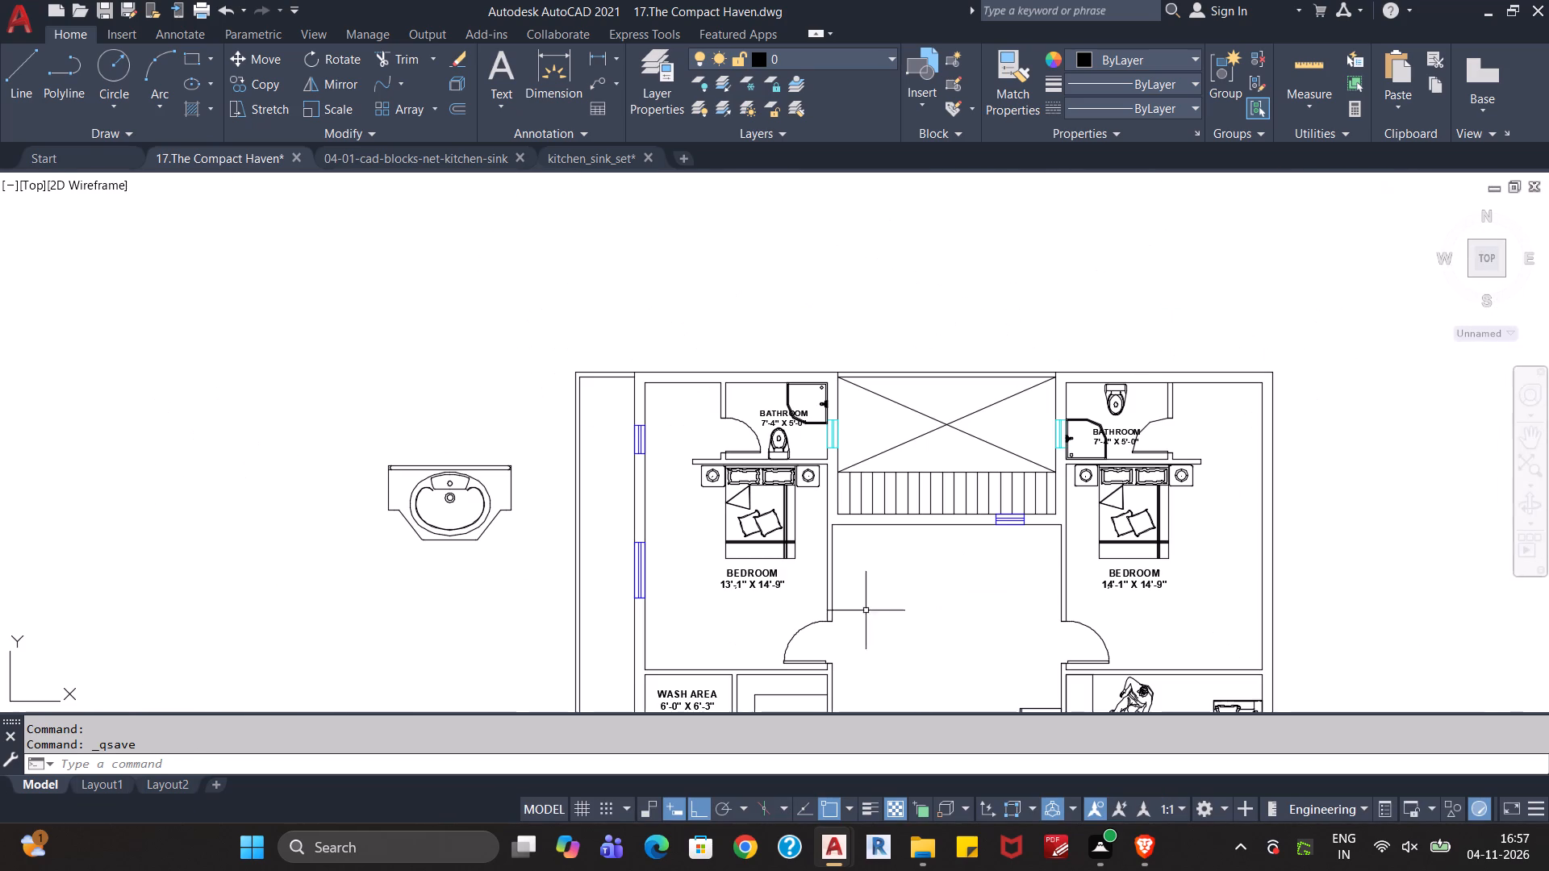
Scale down the loose washbasin block outside the plan about its drain centre.
{"action": "left_click", "coordinate": [531, 434]}
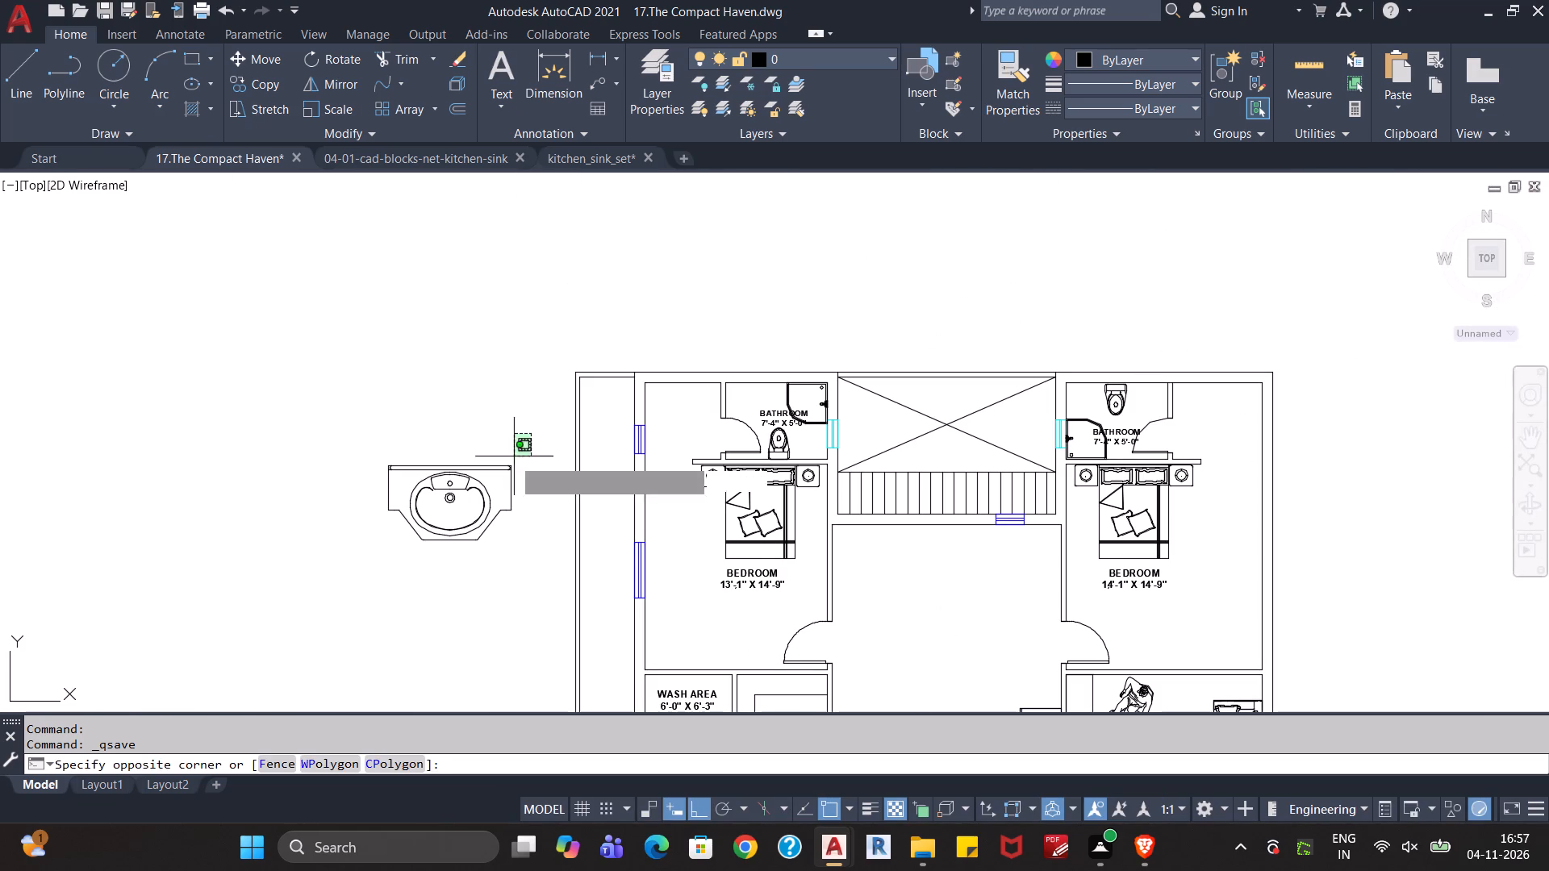
{"action": "left_click", "coordinate": [430, 552]}
{"action": "type", "text": "SC"}
{"action": "key", "text": "Return"}
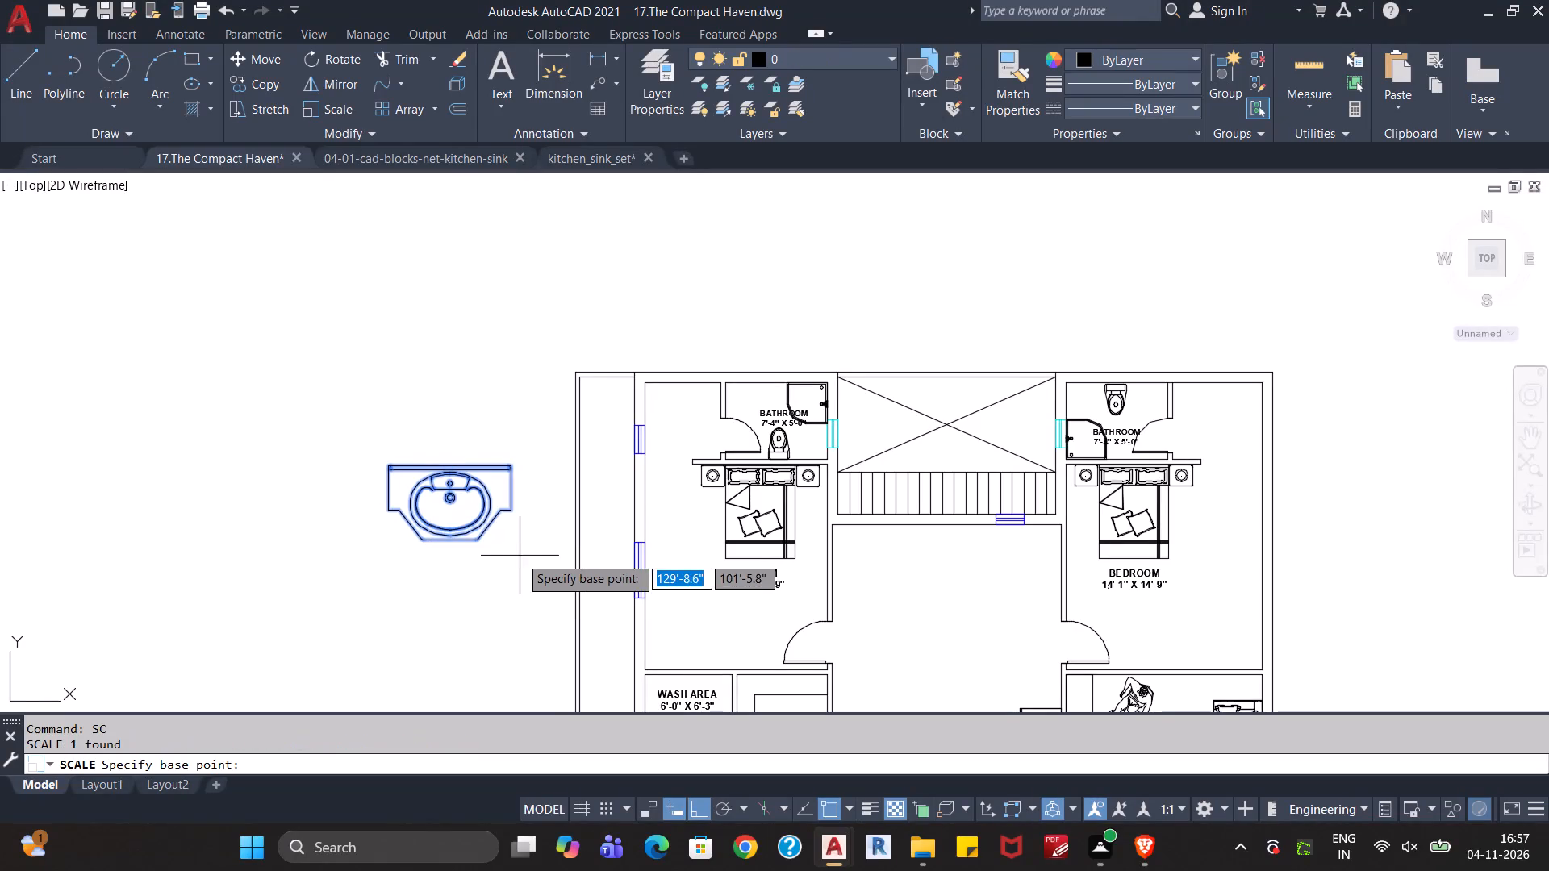
{"action": "scroll", "coordinate": [483, 523], "scroll_direction": "up", "scroll_amount": 3}
{"action": "left_click", "coordinate": [338, 426]}
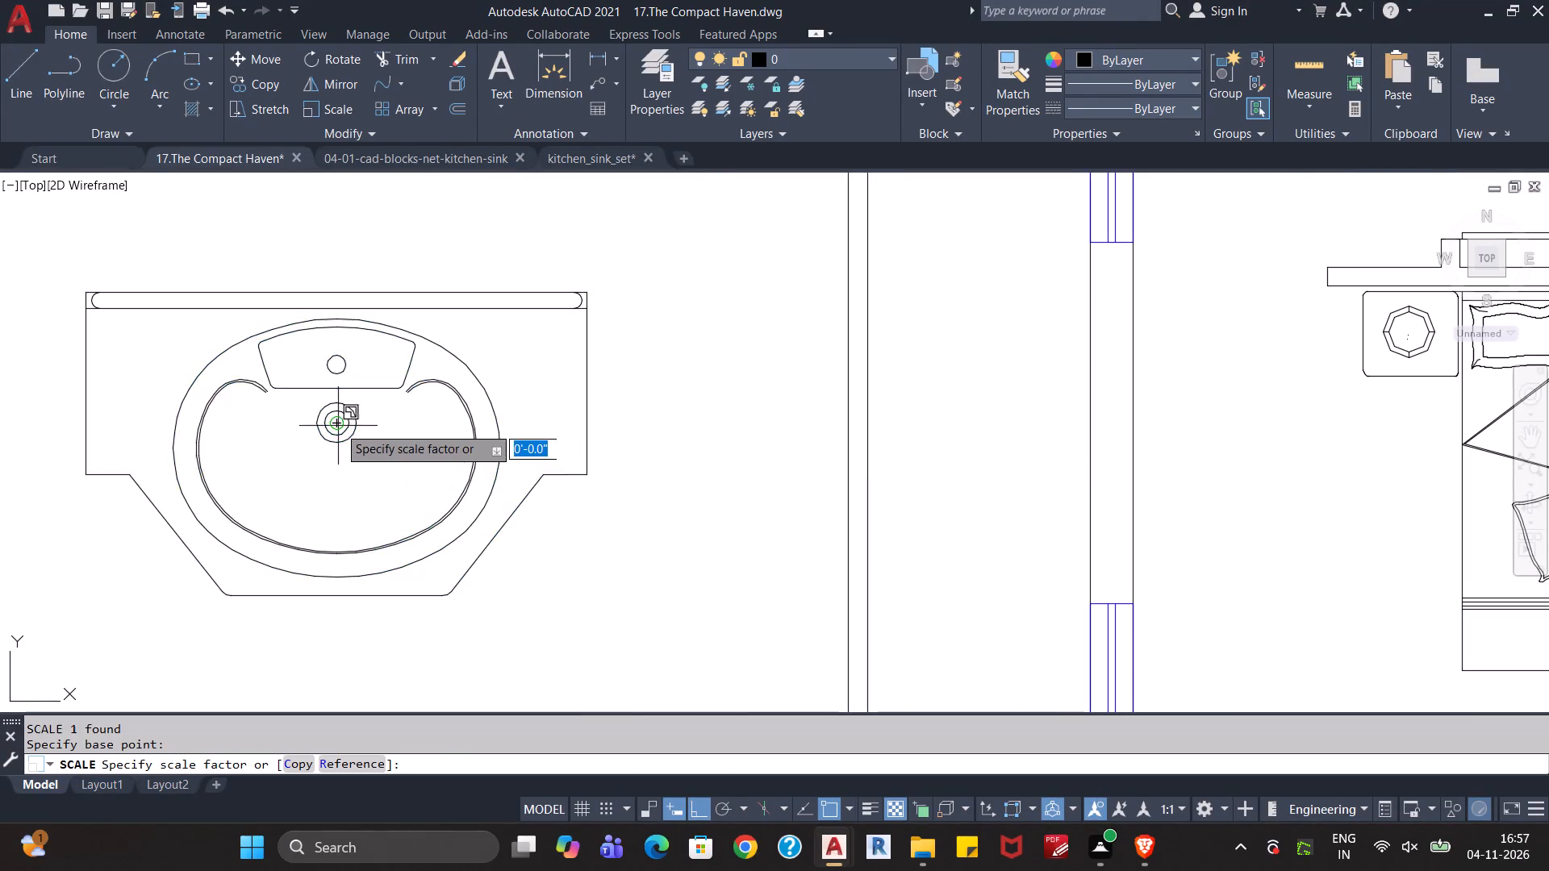
{"action": "left_click", "coordinate": [376, 523]}
{"action": "scroll", "coordinate": [381, 521], "scroll_direction": "down", "scroll_amount": 1}
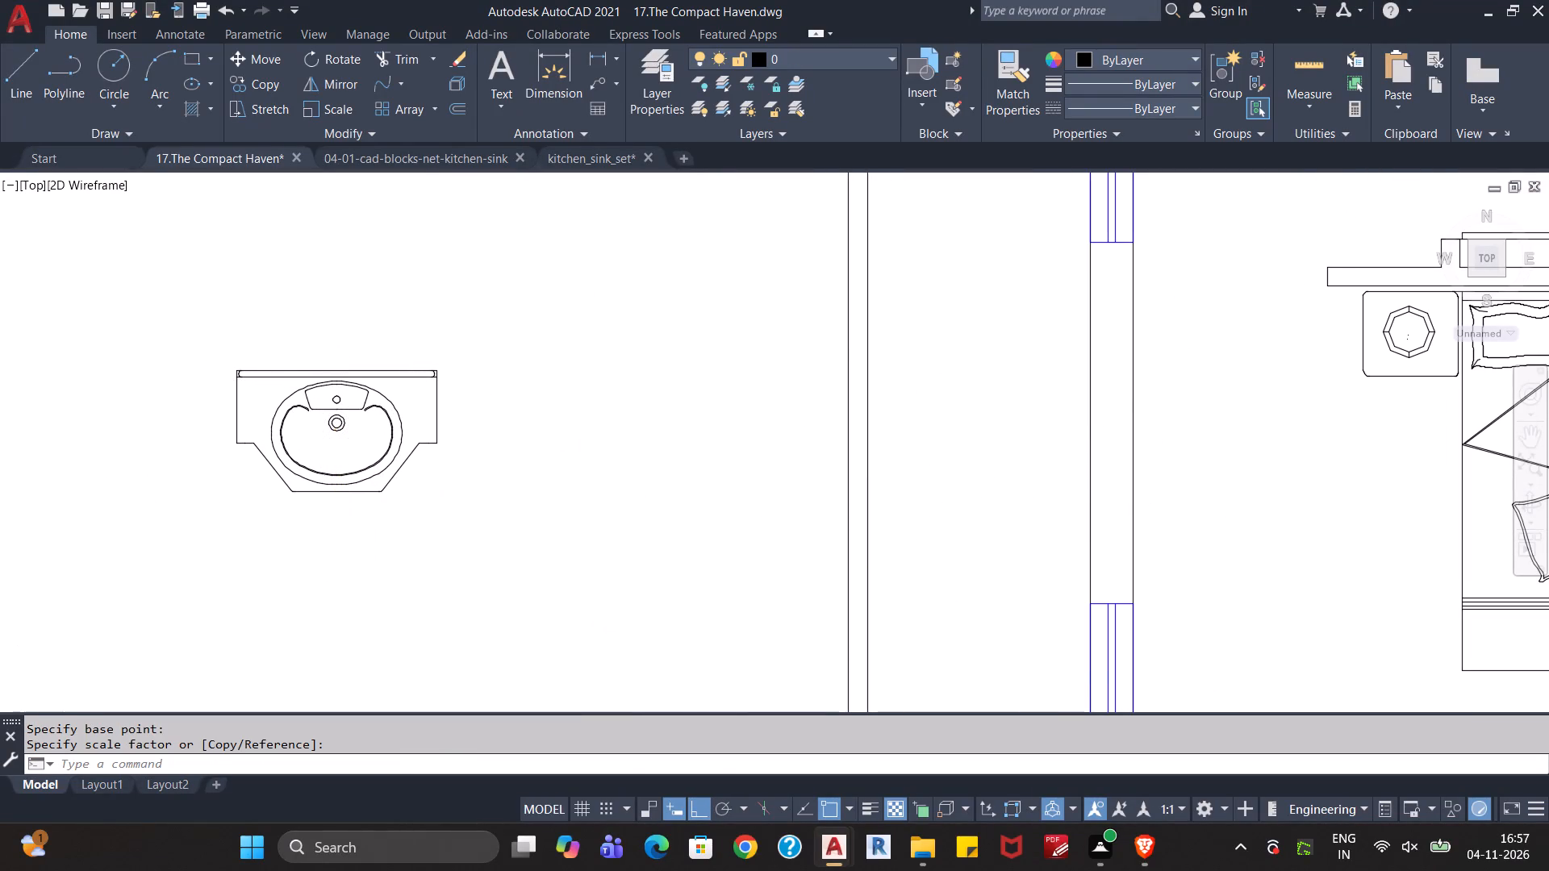
Copy the scaled washbasin and paste a duplicate outside the plan, near its upper-left corner.
{"action": "scroll", "coordinate": [381, 521], "scroll_direction": "down", "scroll_amount": 1}
{"action": "left_click", "coordinate": [413, 445]}
{"action": "left_click", "coordinate": [359, 536]}
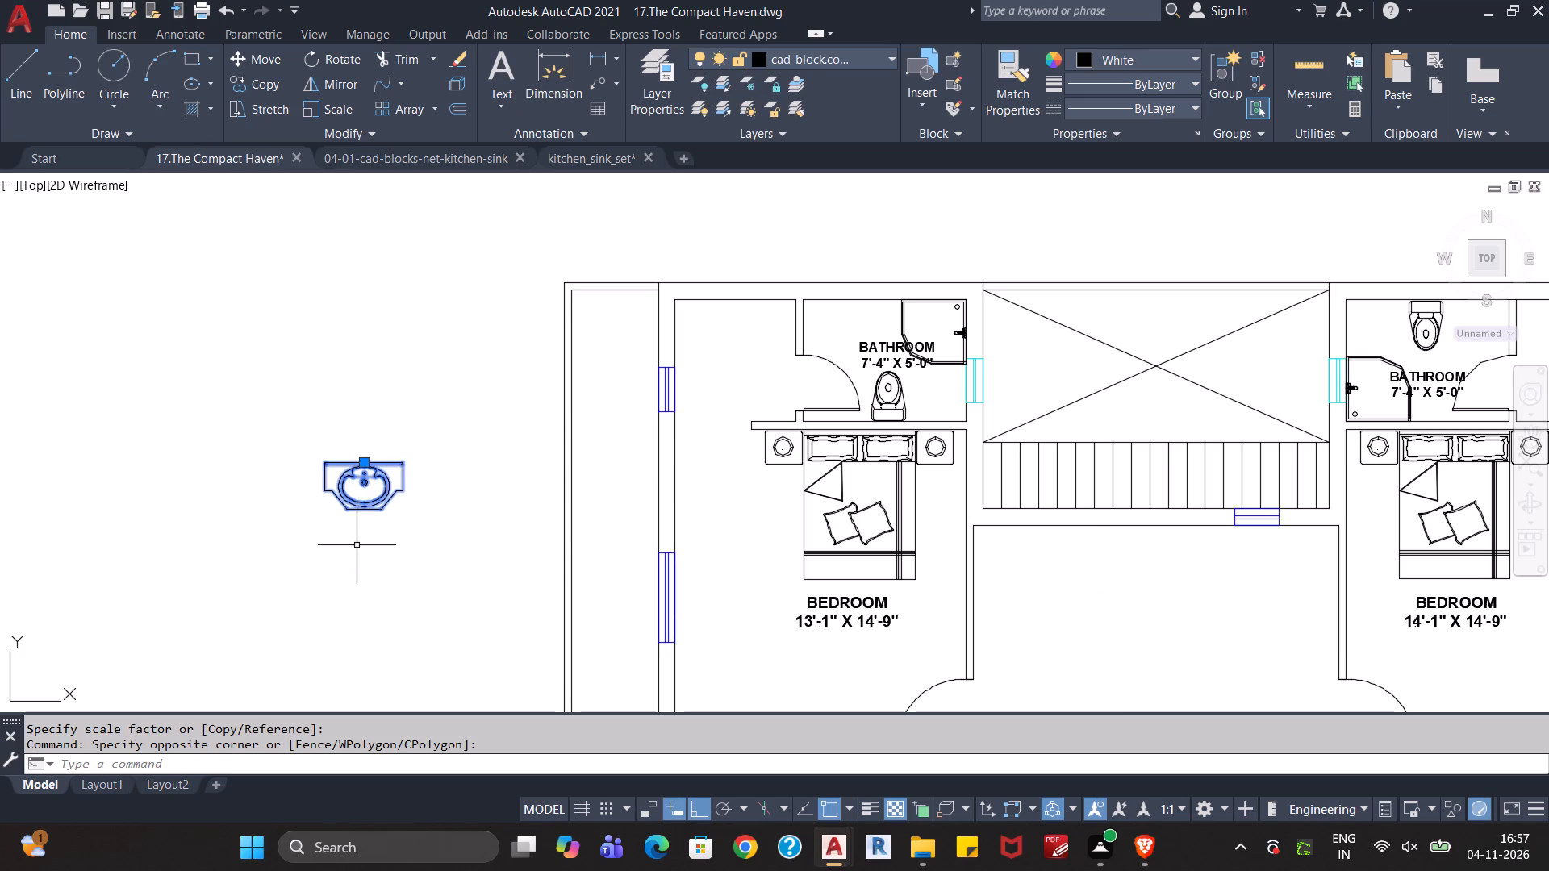
{"action": "key", "text": "ctrl+c"}
{"action": "key", "text": "ctrl+v"}
{"action": "middle_click_drag", "start_coordinate": [733, 394], "coordinate": [636, 489]}
{"action": "scroll", "coordinate": [693, 455], "scroll_direction": "up", "scroll_amount": 1}
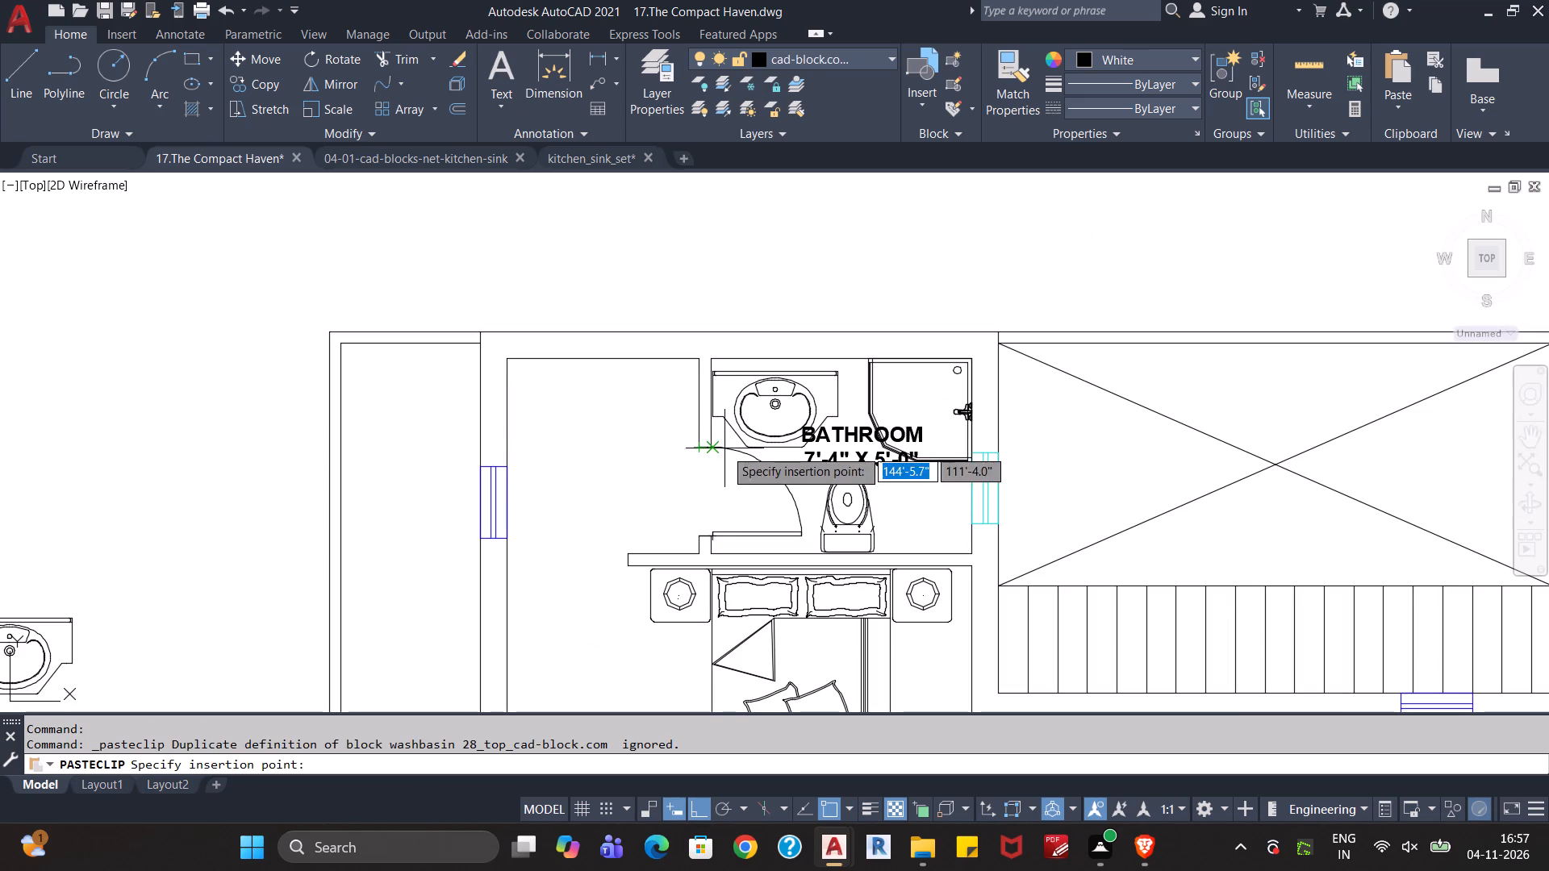
{"action": "left_click", "coordinate": [99, 428]}
Scale the duplicate washbasin down further about its basin centre to suit the bathrooms.
{"action": "left_click", "coordinate": [246, 296]}
{"action": "left_click", "coordinate": [153, 463]}
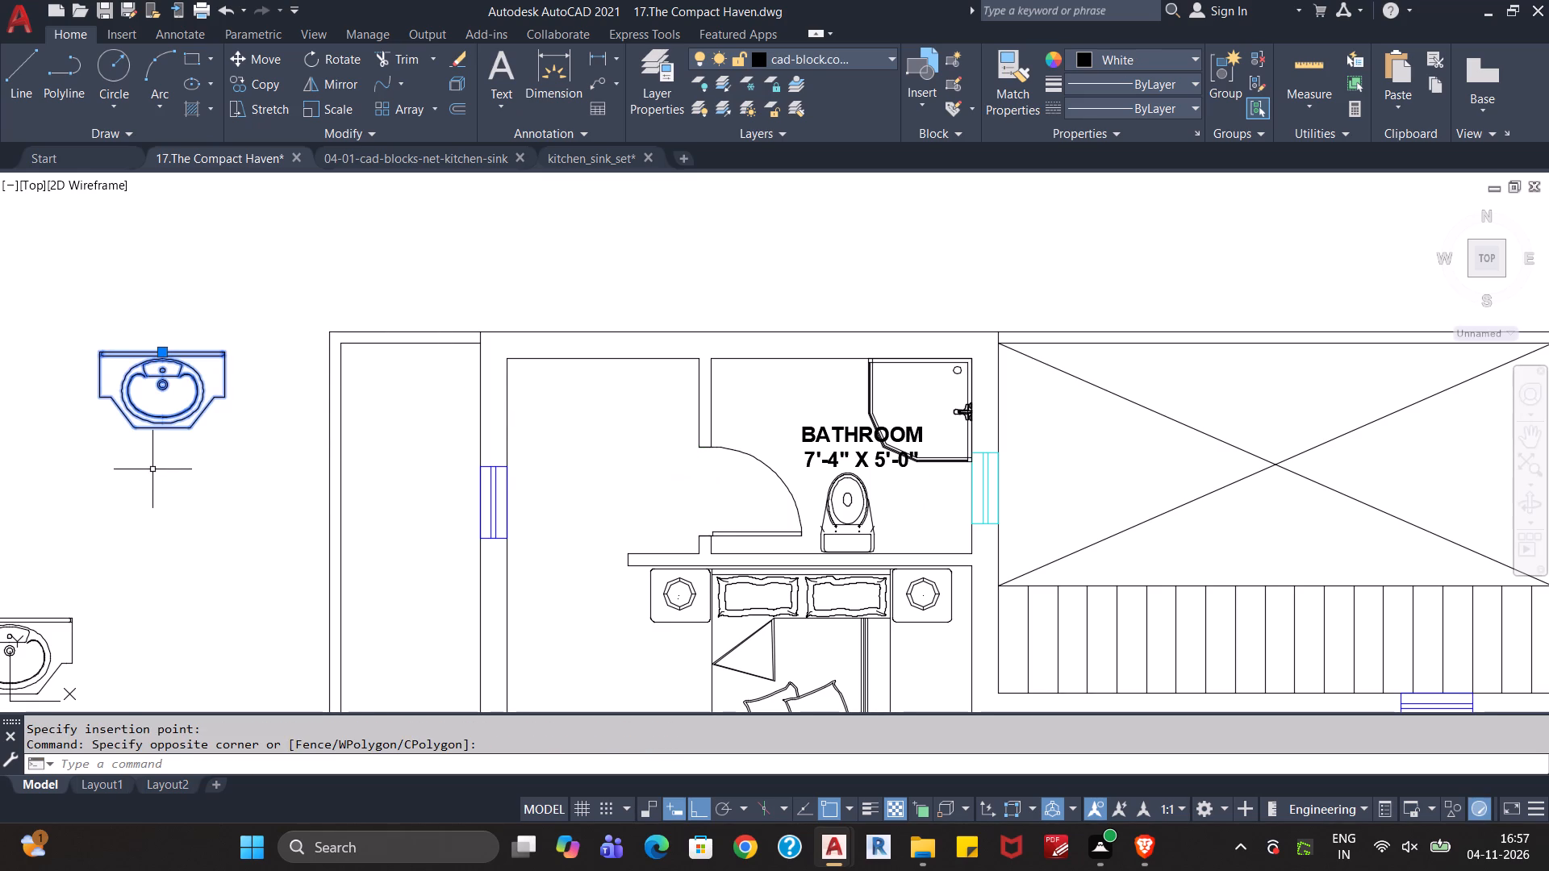
{"action": "type", "text": "SC"}
{"action": "key", "text": "Return"}
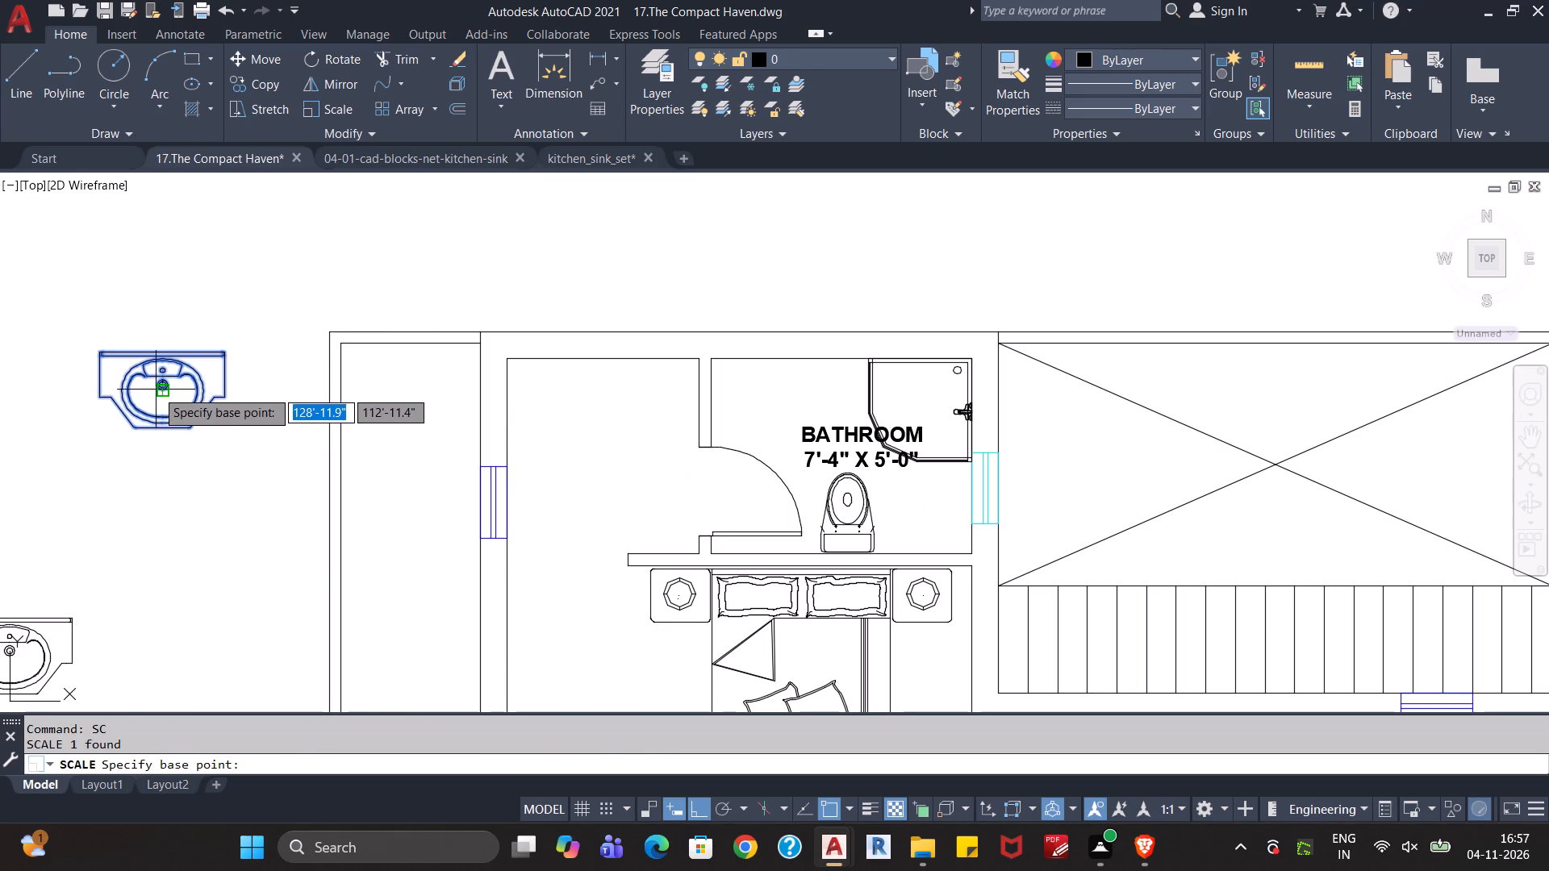
{"action": "left_click", "coordinate": [162, 390]}
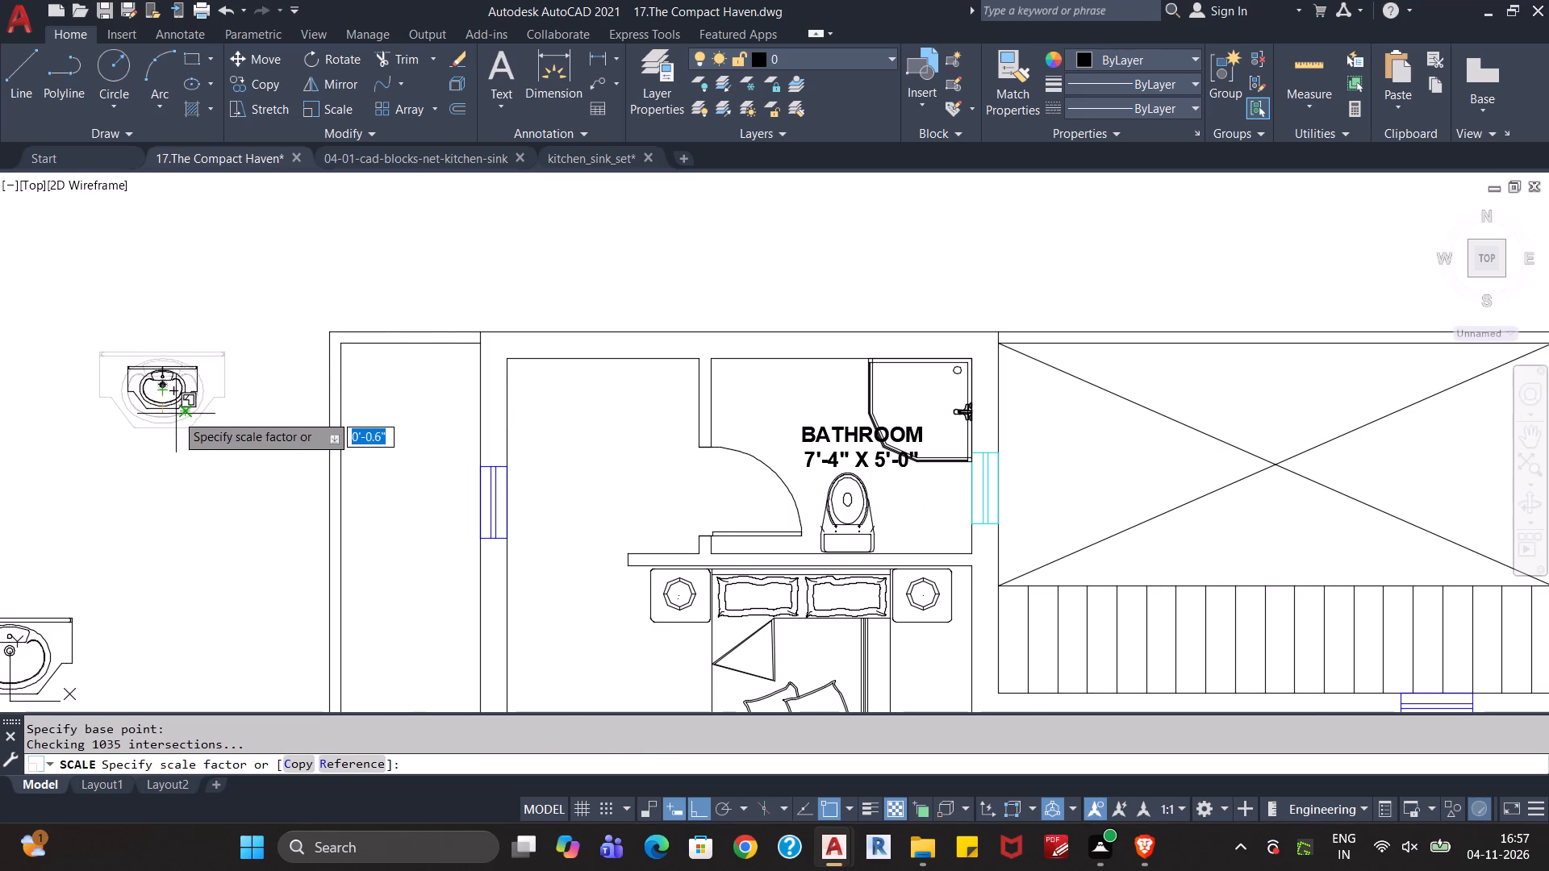
{"action": "scroll", "coordinate": [176, 414], "scroll_direction": "up", "scroll_amount": 2}
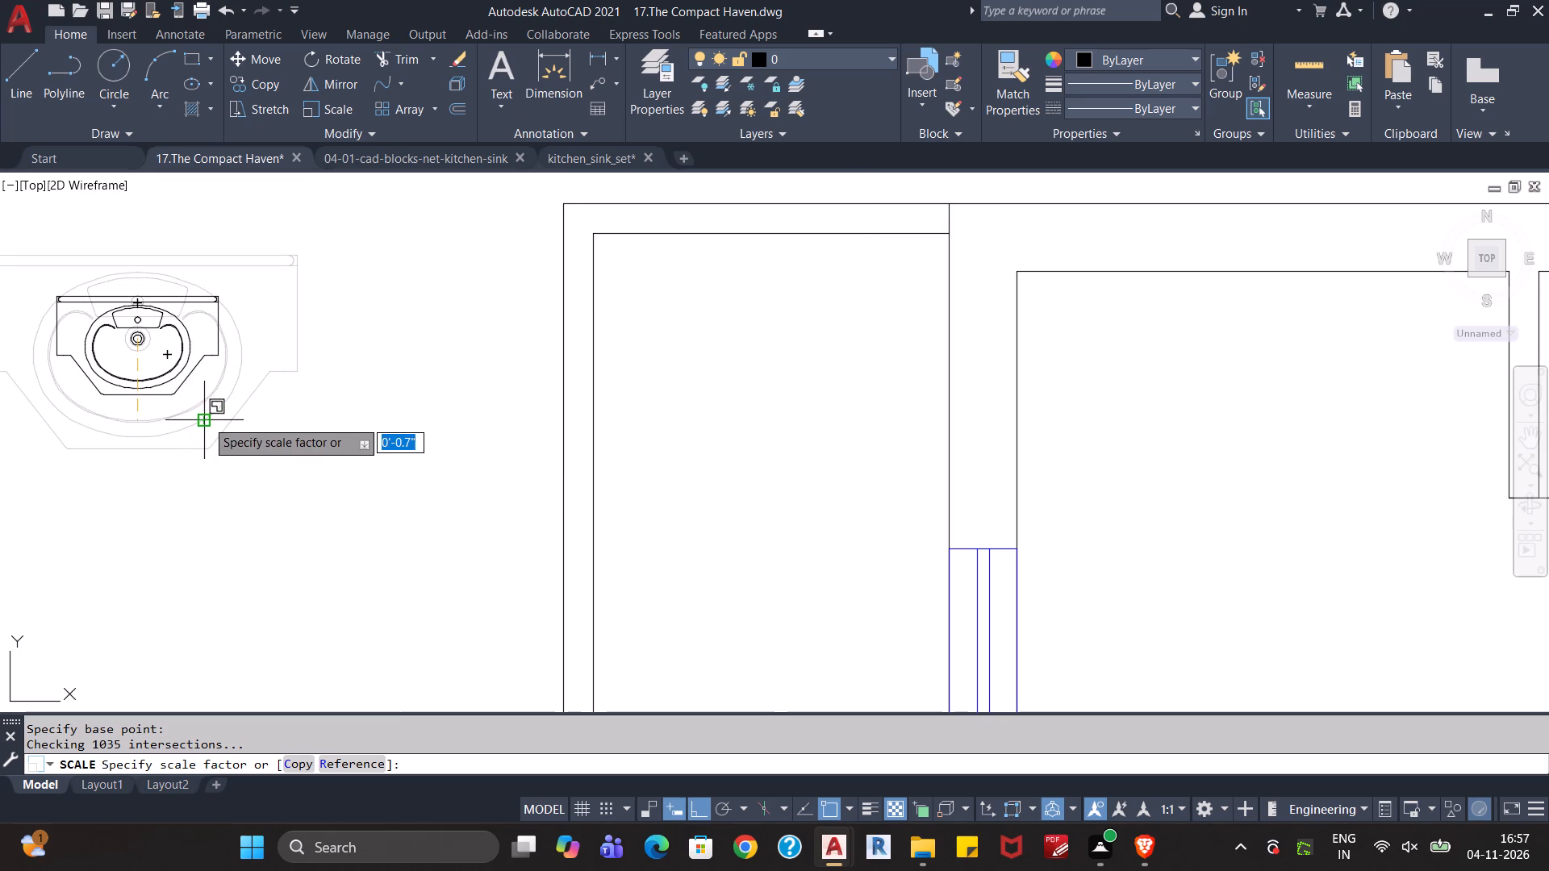
{"action": "left_click", "coordinate": [247, 431]}
{"action": "scroll", "coordinate": [248, 433], "scroll_direction": "down", "scroll_amount": 1}
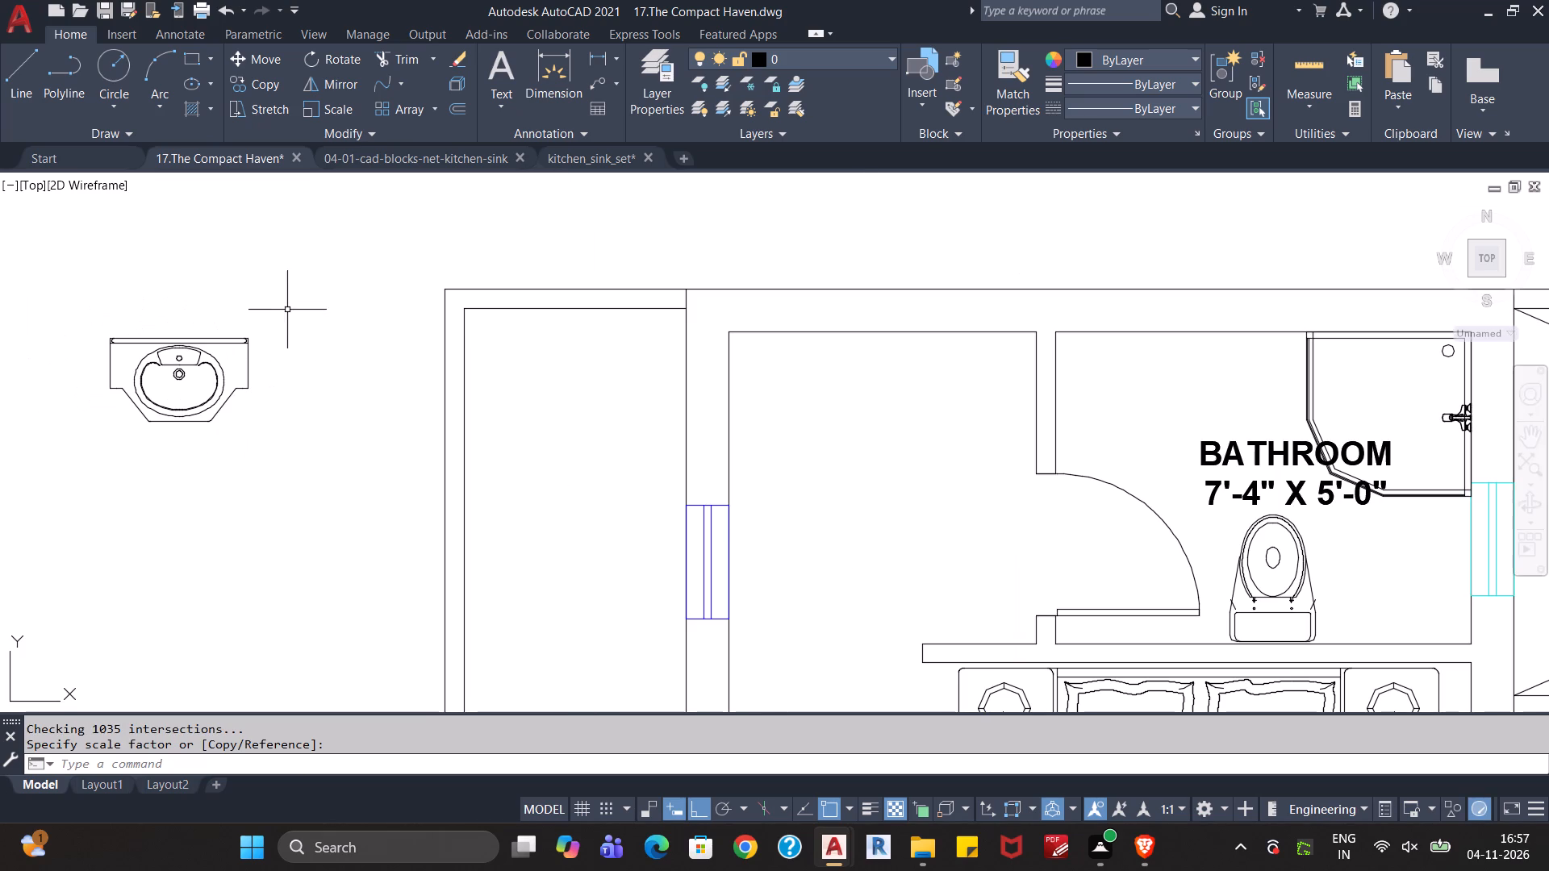
Cut the smaller washbasin and paste it against the upper wall of the upper-left bathroom, between the door-side wall and the shower.
{"action": "left_click", "coordinate": [290, 292]}
{"action": "left_click", "coordinate": [93, 506]}
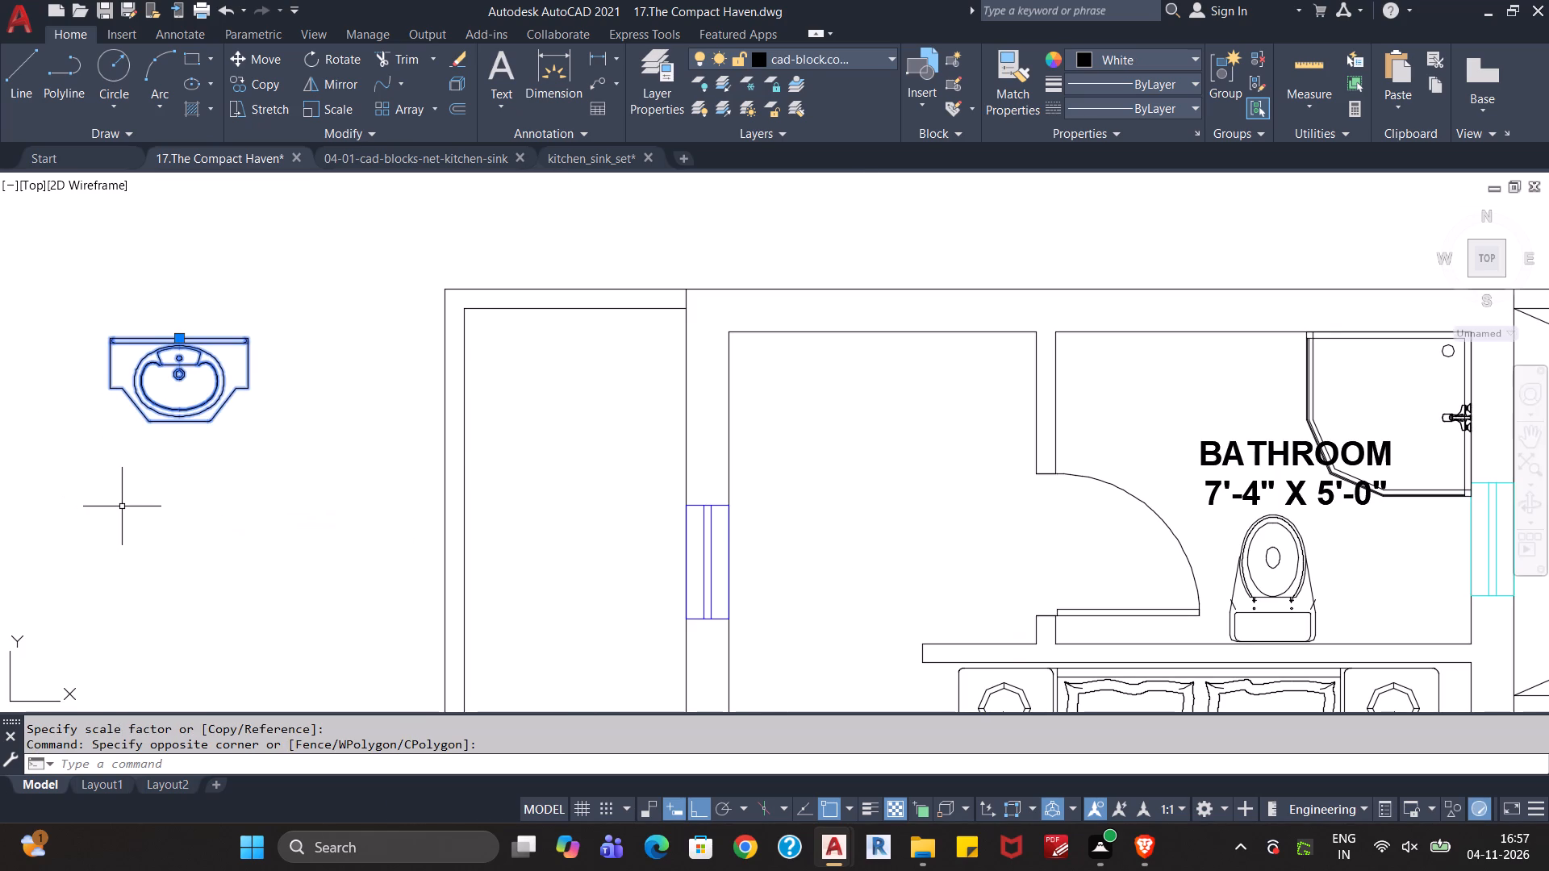
{"action": "key", "text": "ctrl+x"}
{"action": "key", "text": "ctrl+v"}
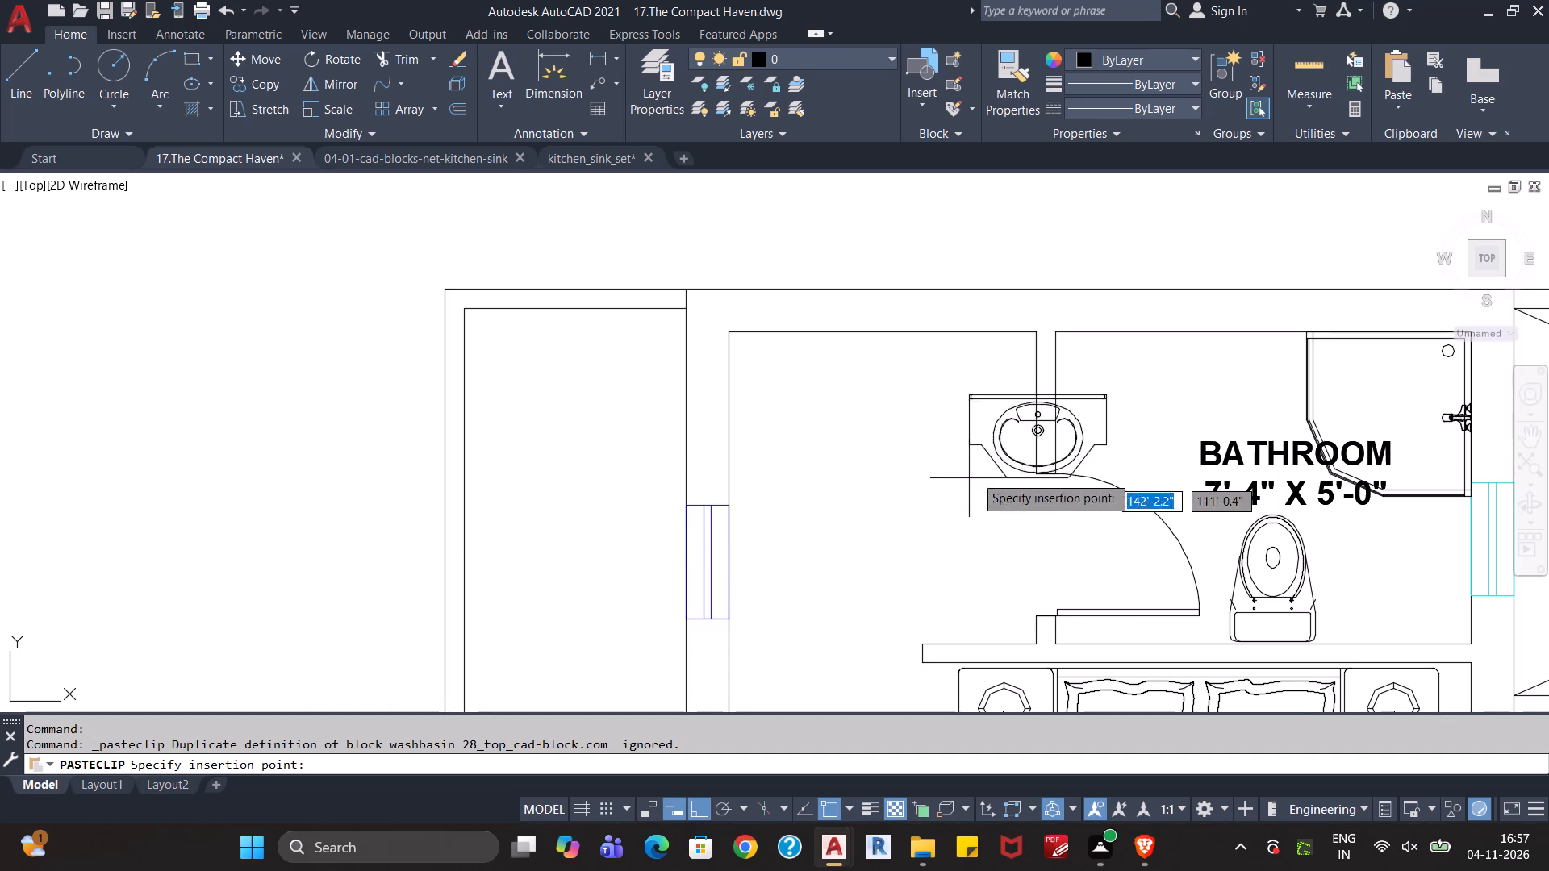
{"action": "scroll", "coordinate": [1096, 425], "scroll_direction": "up", "scroll_amount": 1}
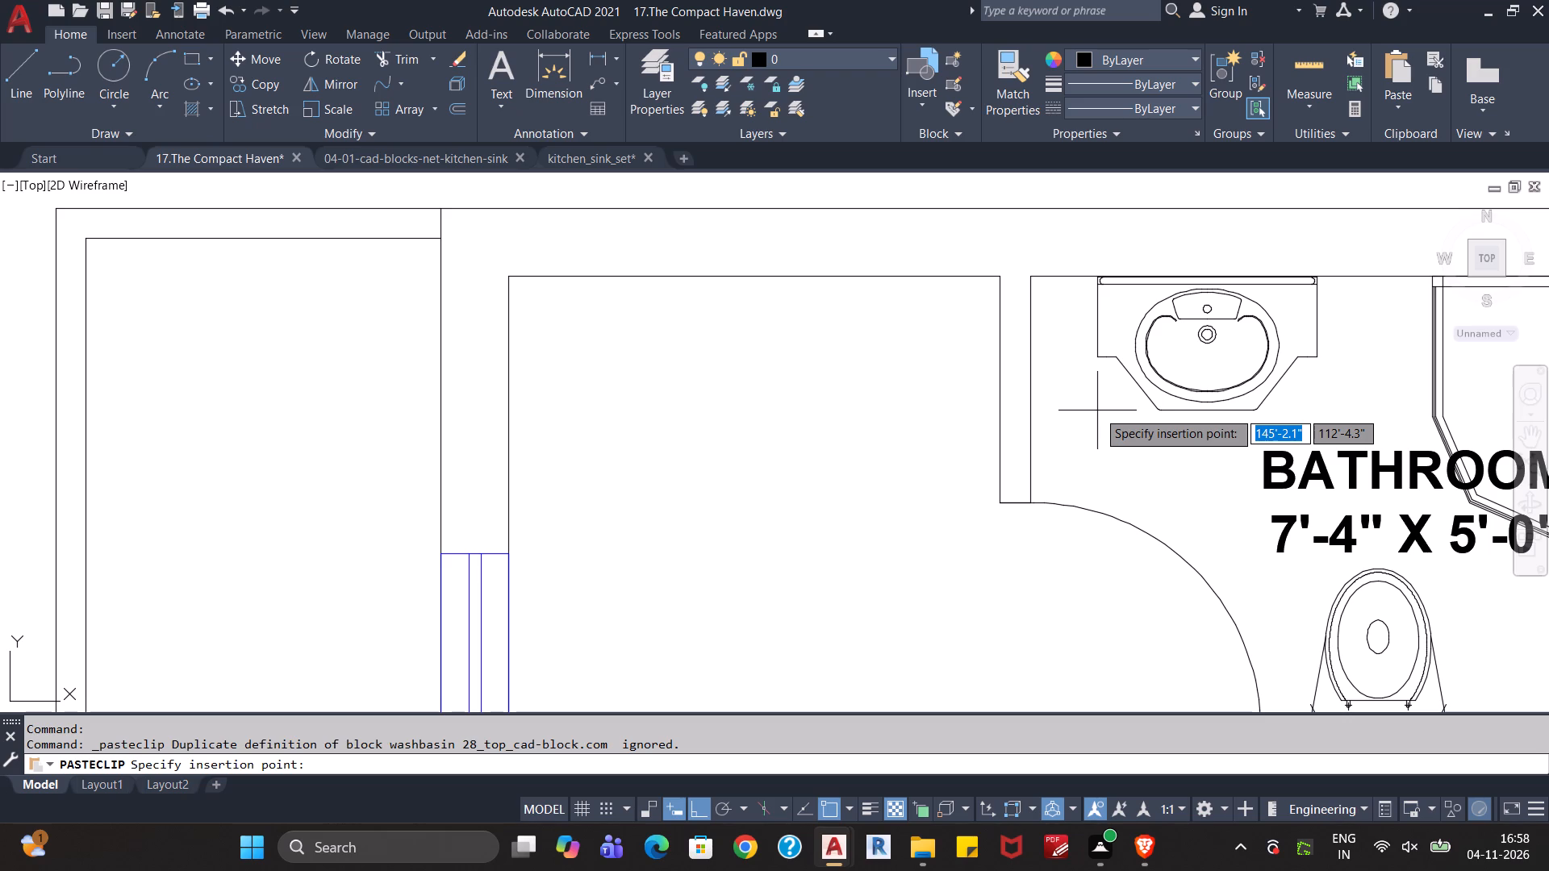
{"action": "left_click", "coordinate": [1097, 410]}
Paste another copy of the small washbasin against the upper wall of the bathroom below the kitchen sink room, beside the shower.
{"action": "scroll", "coordinate": [1121, 456], "scroll_direction": "down", "scroll_amount": 1}
{"action": "middle_click_drag", "start_coordinate": [1117, 459], "coordinate": [1116, 459]}
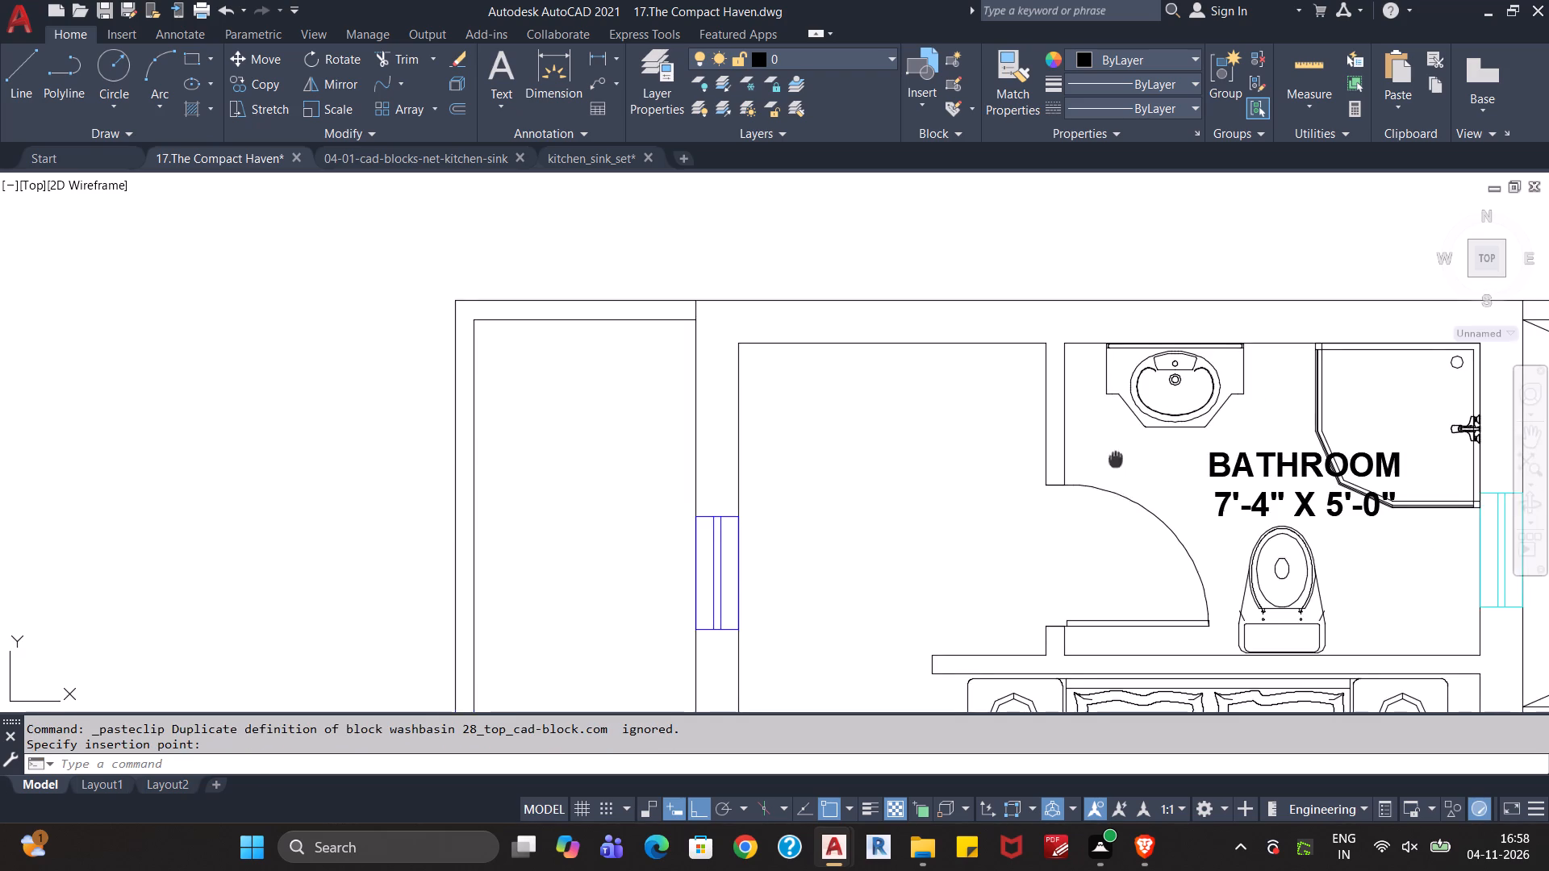
{"action": "middle_click_drag", "start_coordinate": [1116, 459], "coordinate": [1079, 400]}
{"action": "scroll", "coordinate": [1066, 410], "scroll_direction": "down", "scroll_amount": 1}
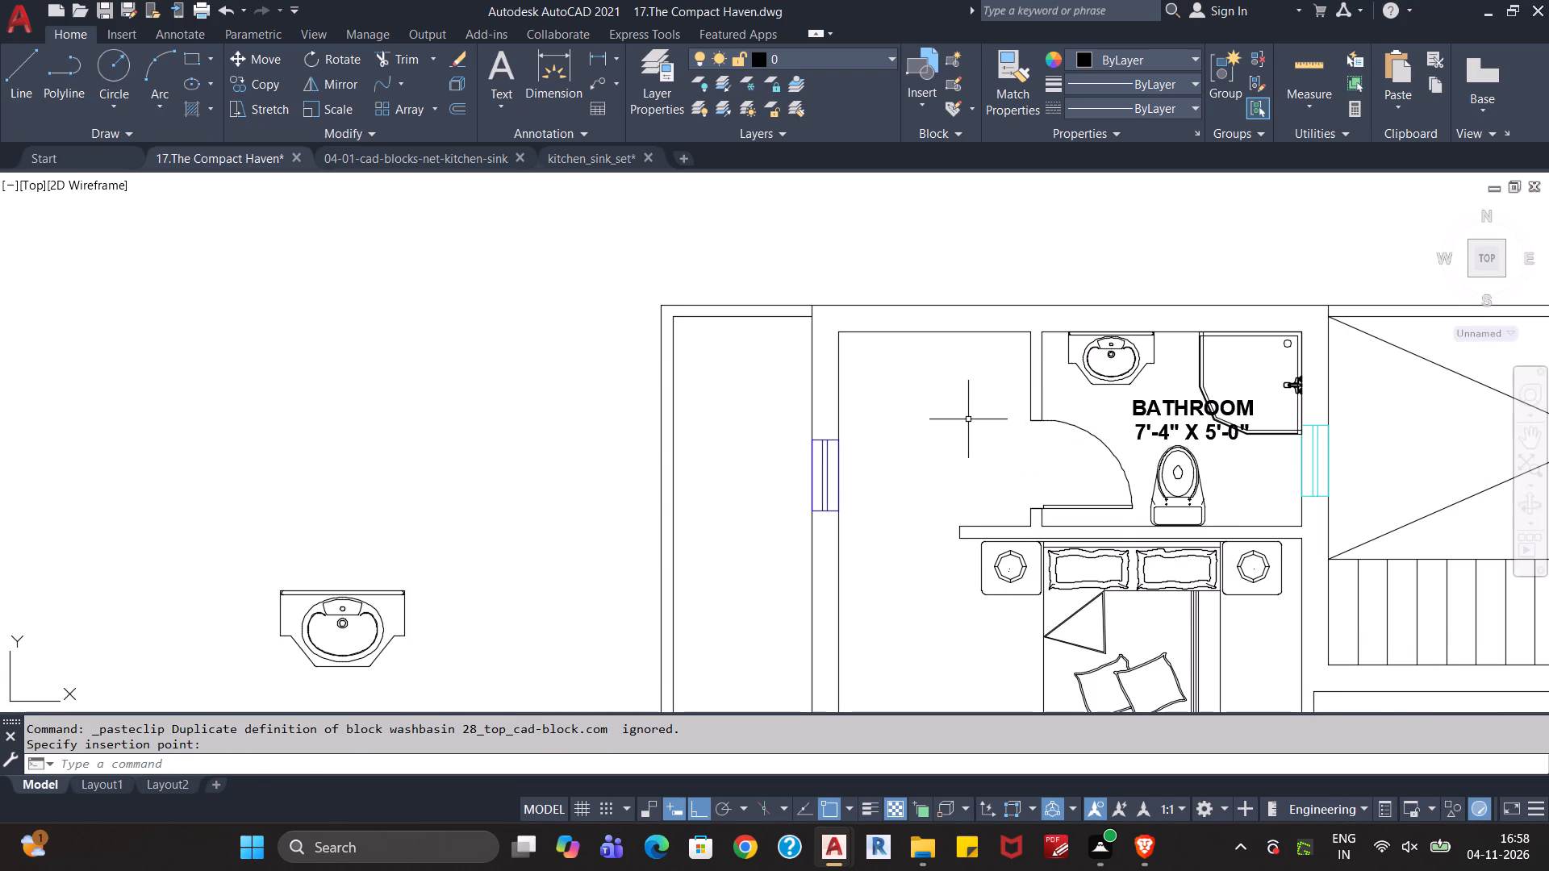
{"action": "scroll", "coordinate": [953, 444], "scroll_direction": "down", "scroll_amount": 1}
{"action": "middle_click_drag", "start_coordinate": [948, 463], "coordinate": [914, 358]}
{"action": "scroll", "coordinate": [886, 410], "scroll_direction": "down", "scroll_amount": 1}
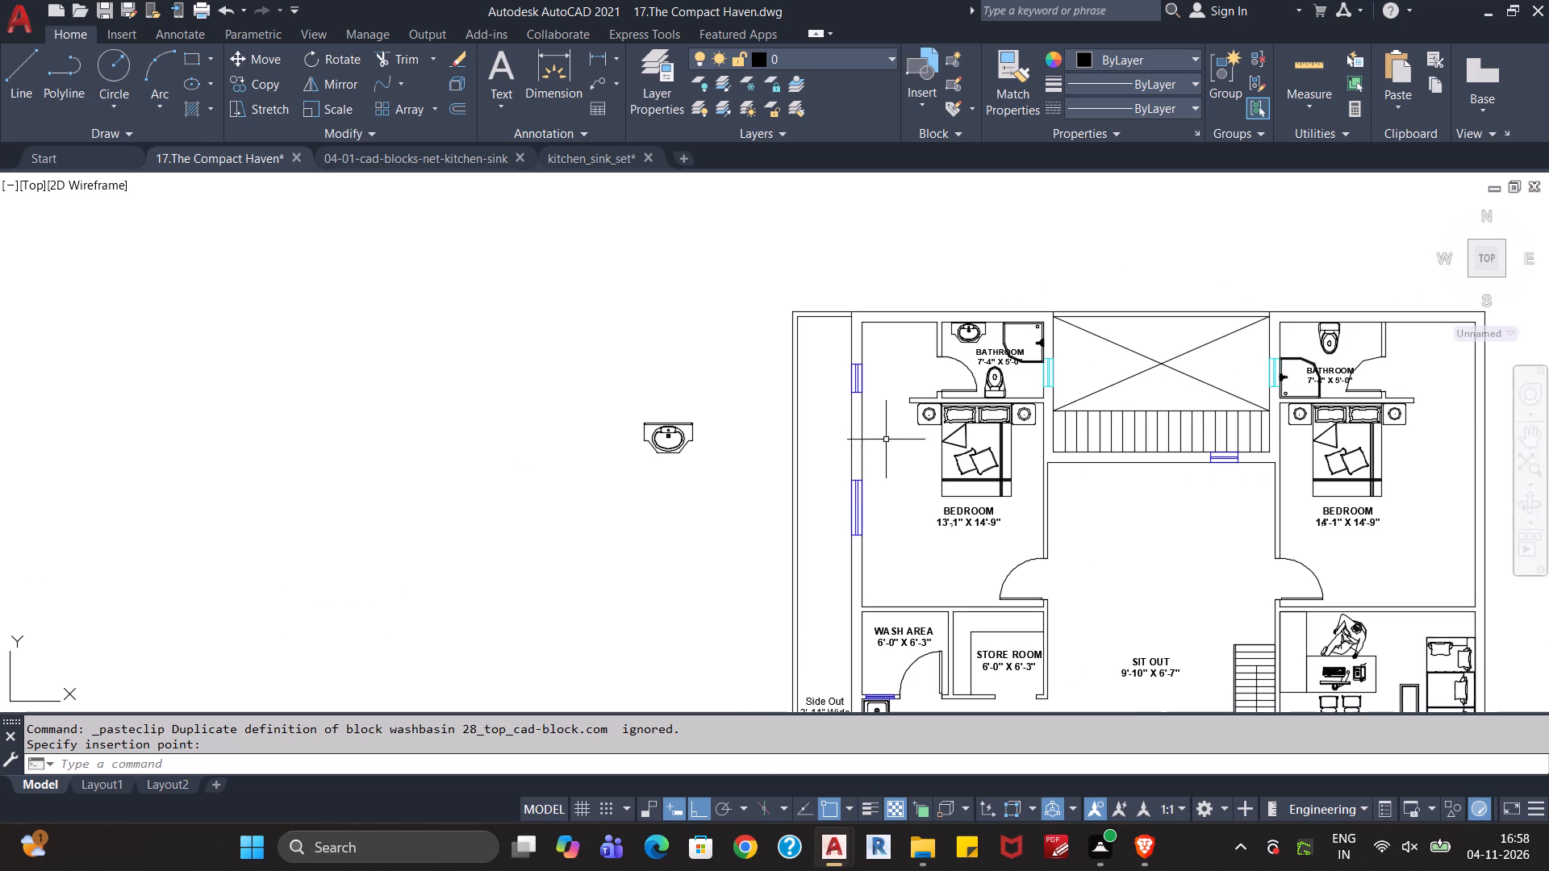
{"action": "middle_click_drag", "start_coordinate": [904, 517], "coordinate": [854, 304]}
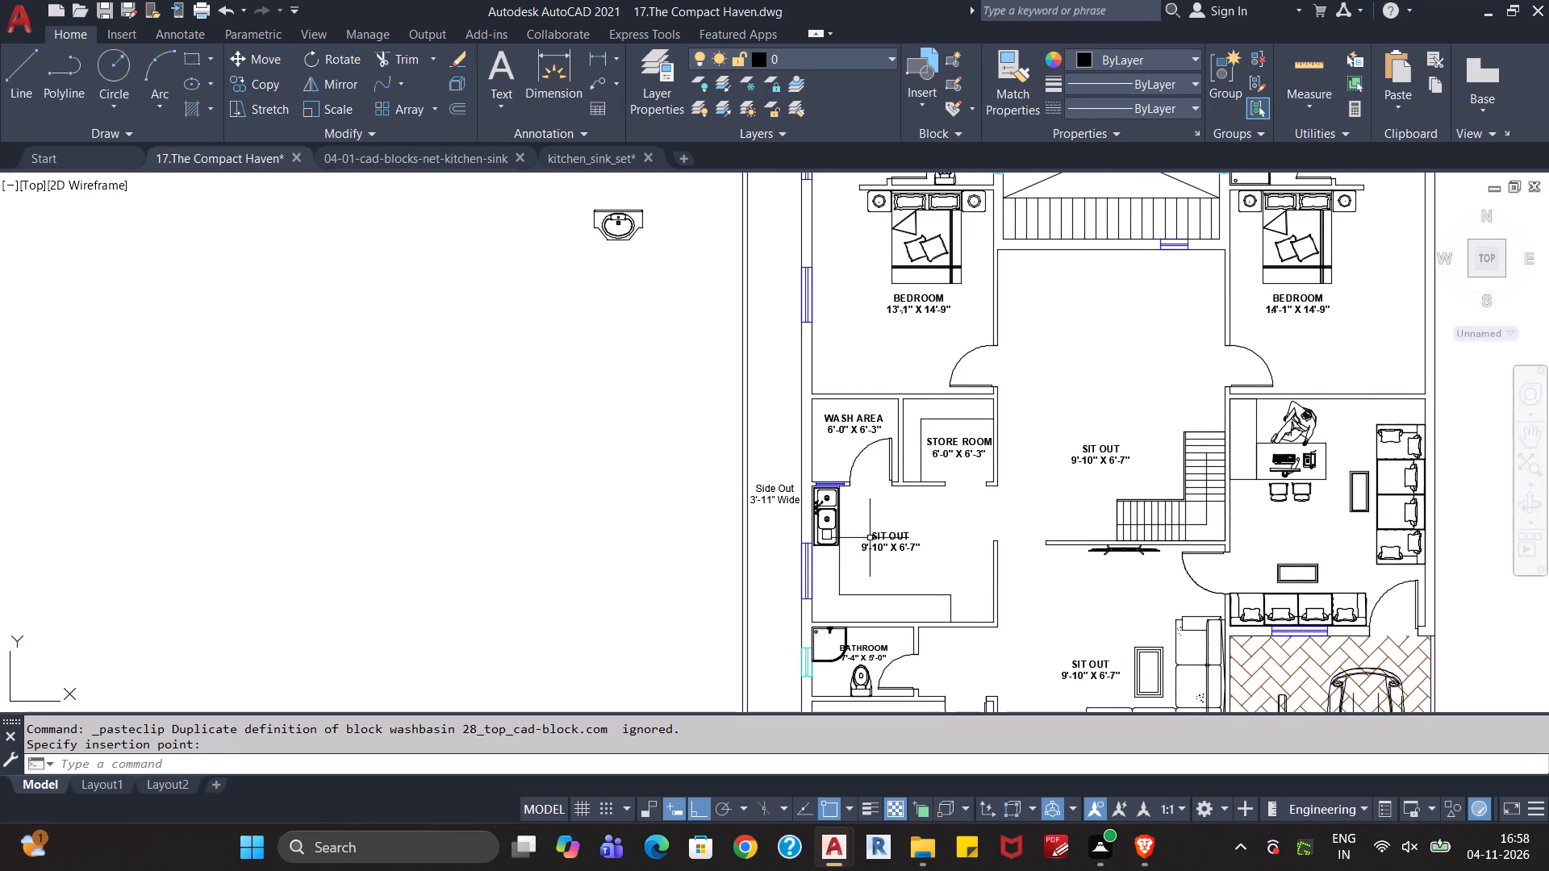
{"action": "middle_click_drag", "start_coordinate": [871, 542], "coordinate": [871, 447]}
{"action": "scroll", "coordinate": [884, 537], "scroll_direction": "up", "scroll_amount": 2}
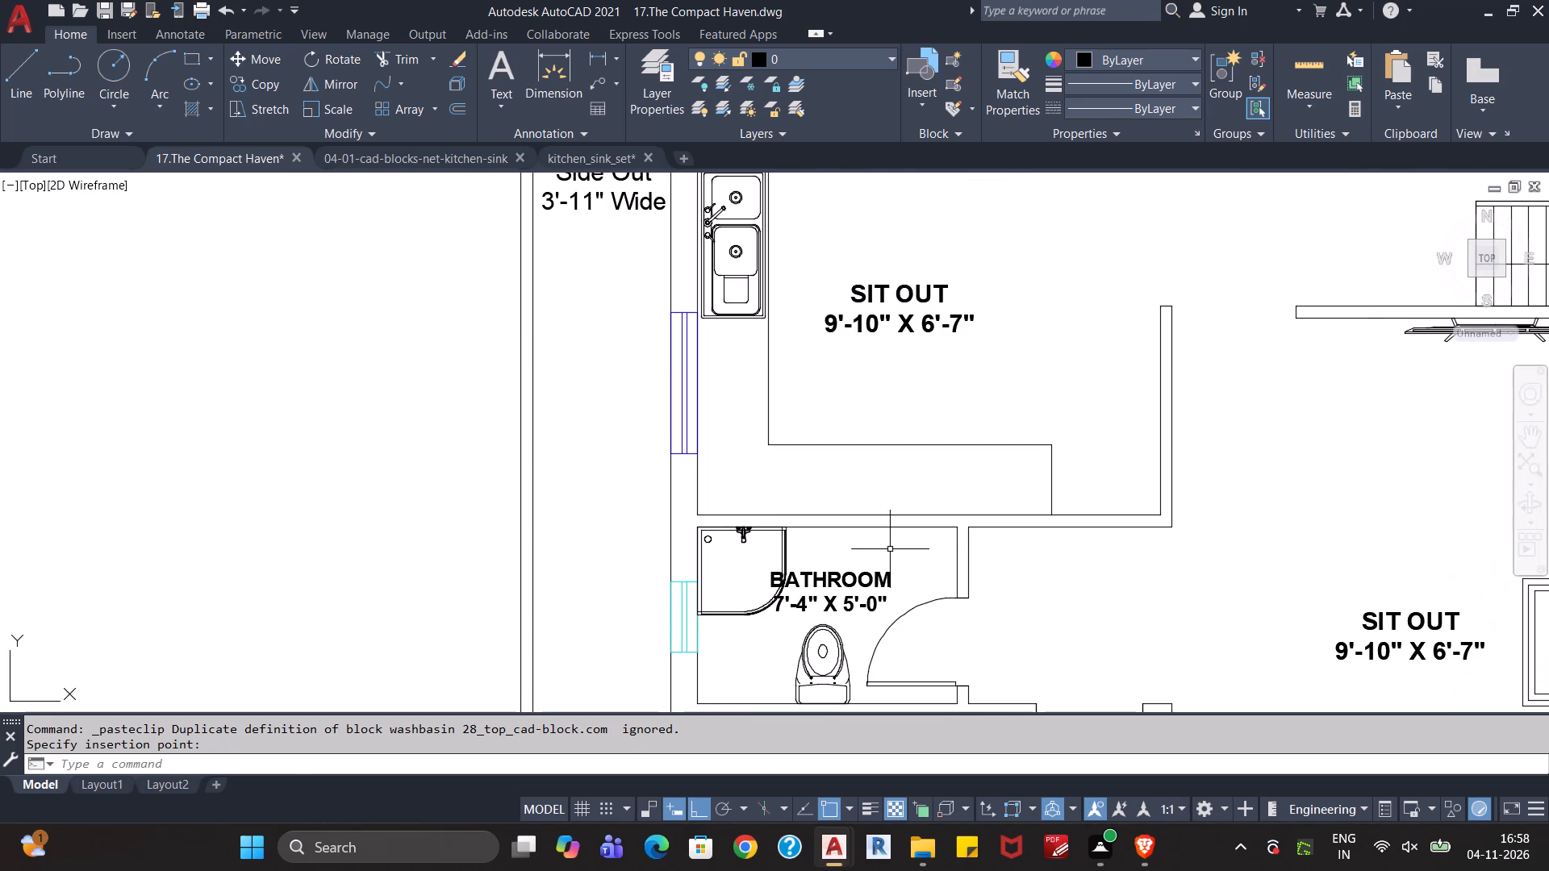
{"action": "key", "text": "ctrl+v"}
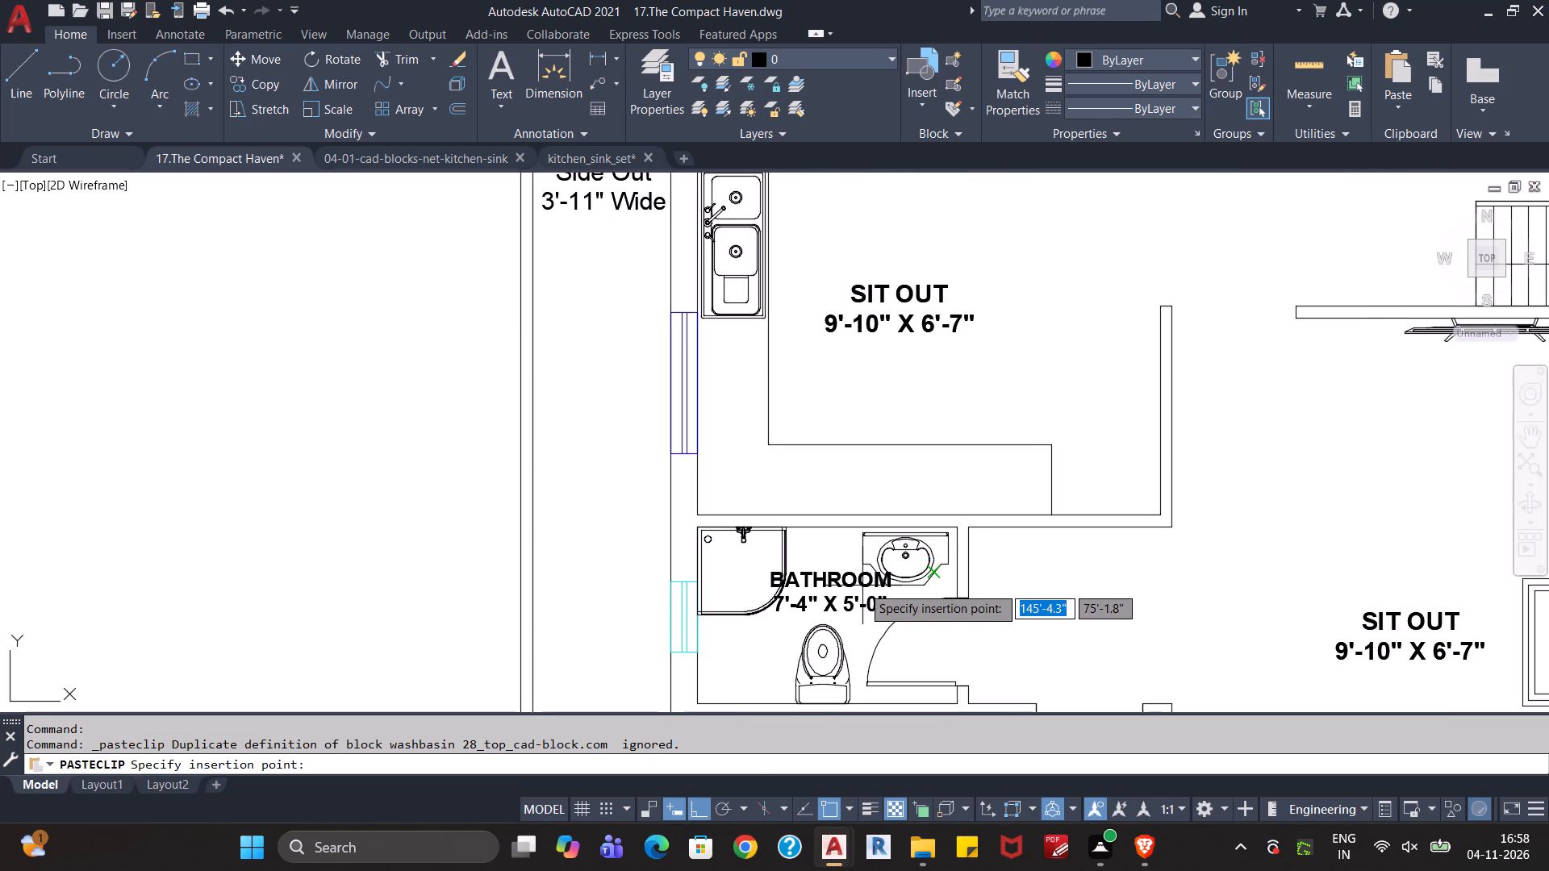
{"action": "scroll", "coordinate": [857, 585], "scroll_direction": "up", "scroll_amount": 3}
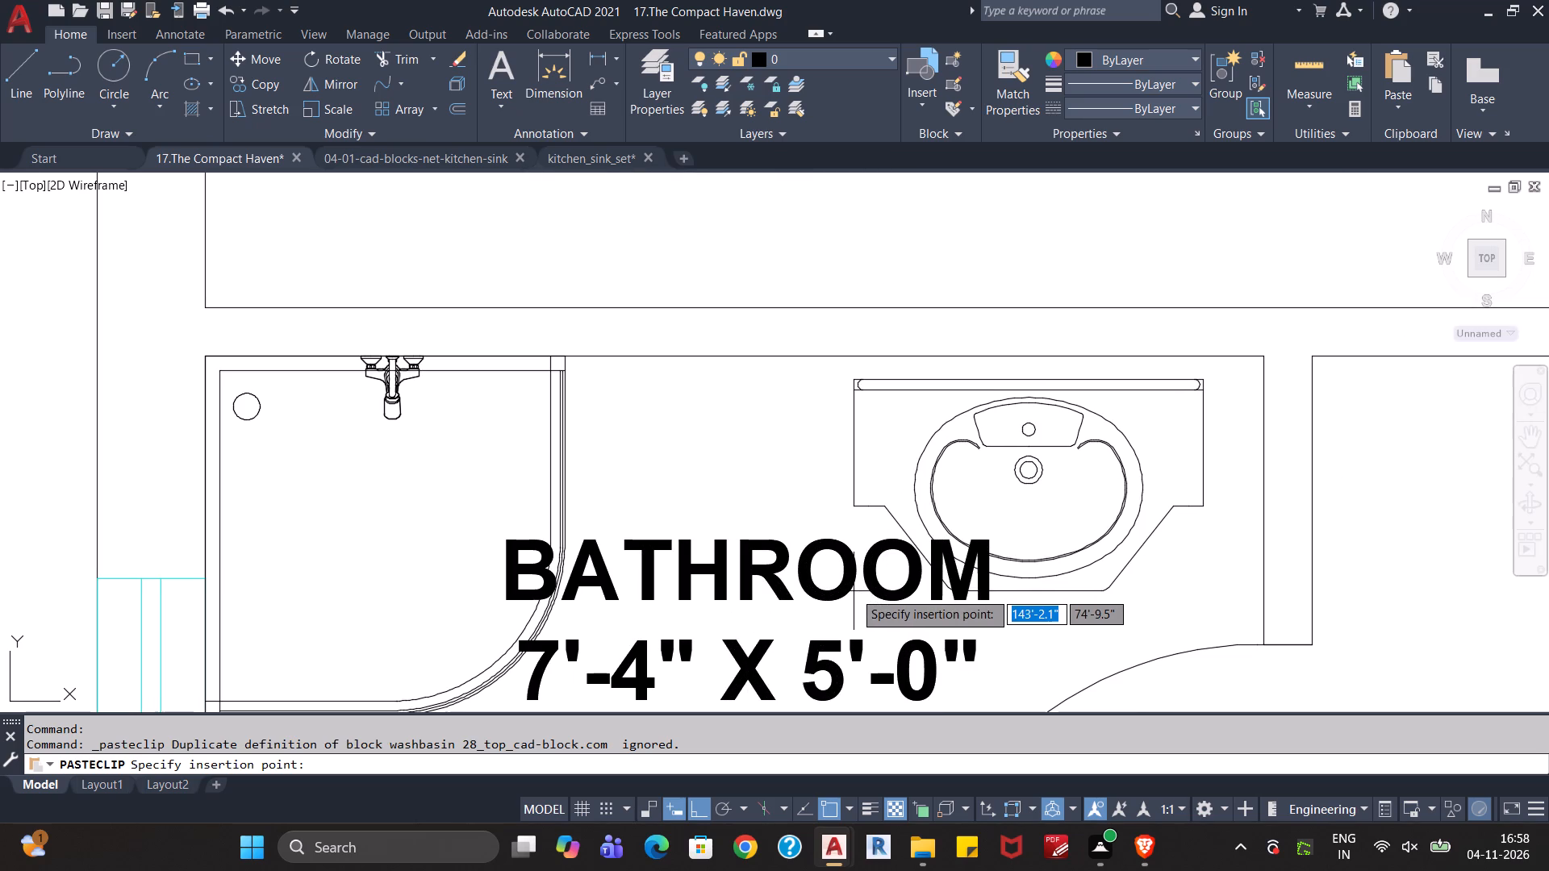
{"action": "left_click", "coordinate": [817, 569]}
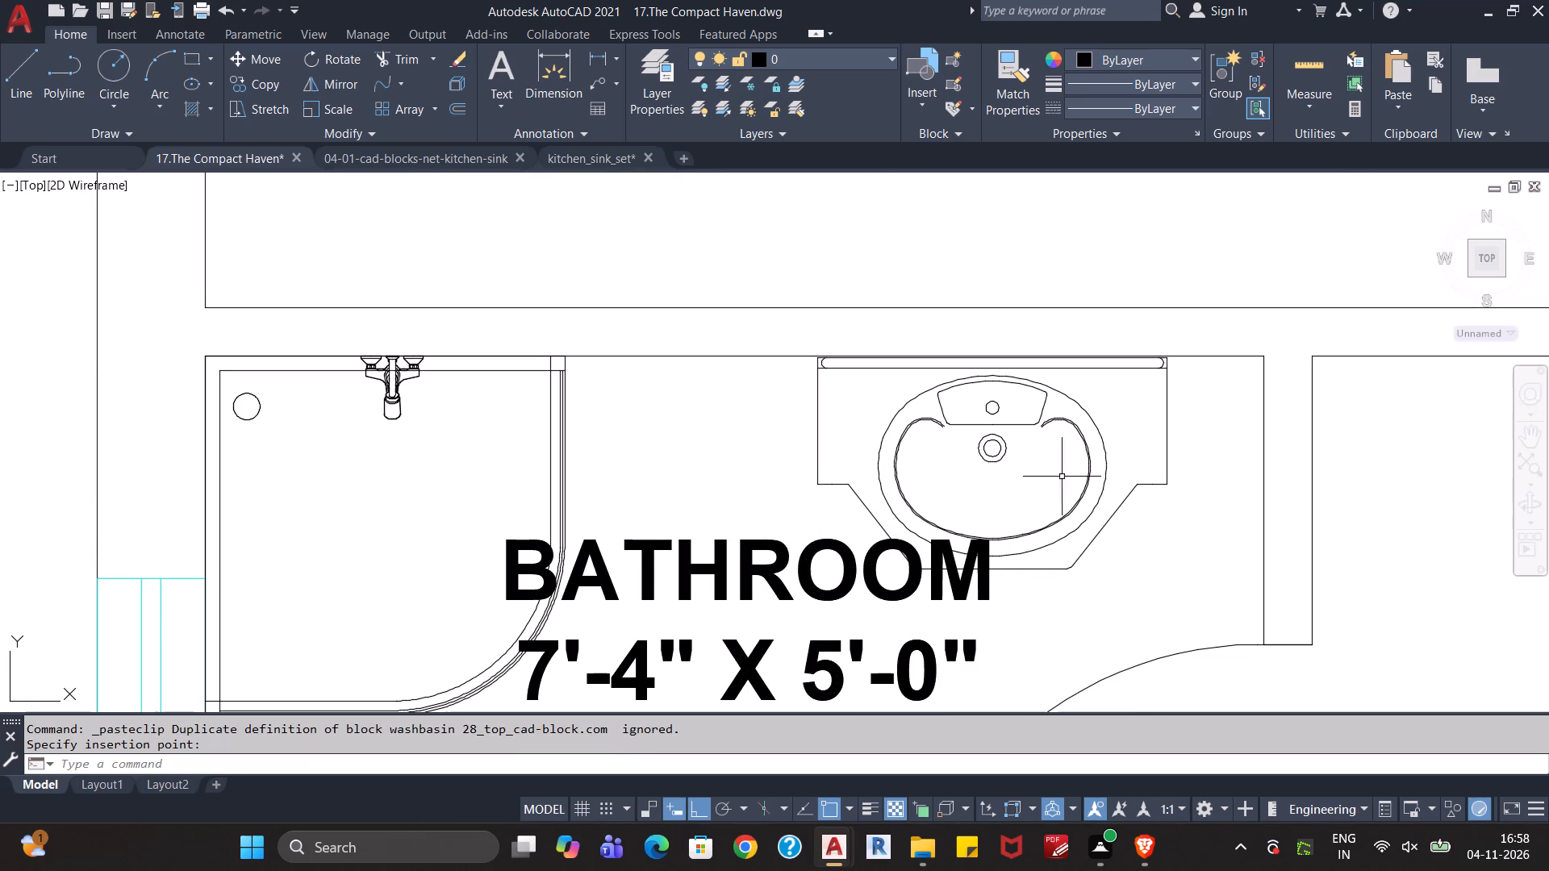
Draw a vertical construction line through the upper-right corner of the washbasin in the bathroom below the kitchen sink room.
{"action": "scroll", "coordinate": [1171, 366], "scroll_direction": "up", "scroll_amount": 3}
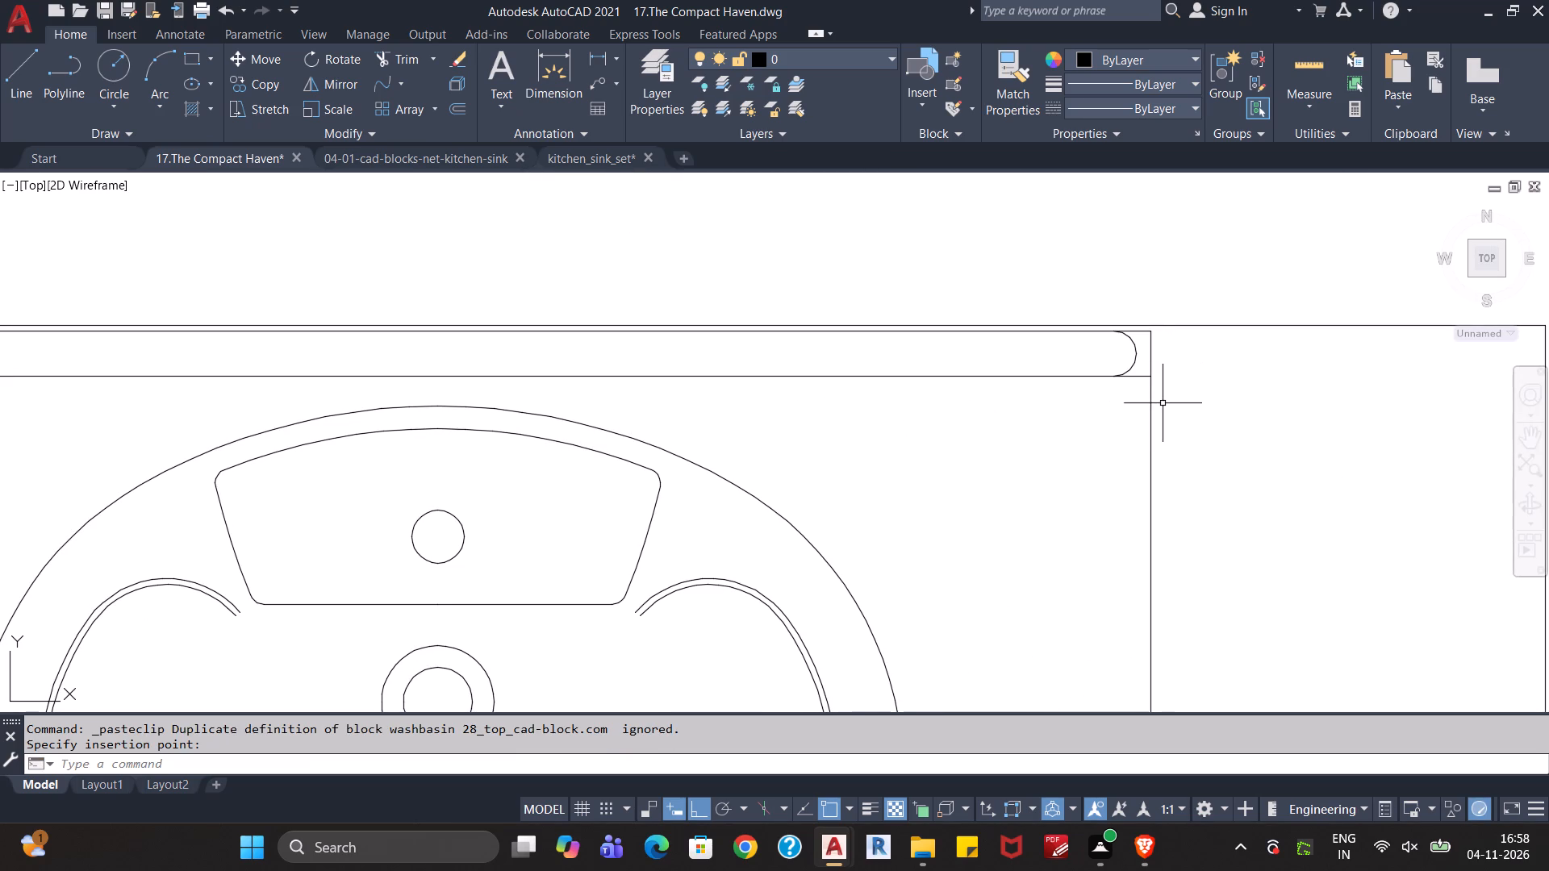
{"action": "left_click", "coordinate": [1165, 420]}
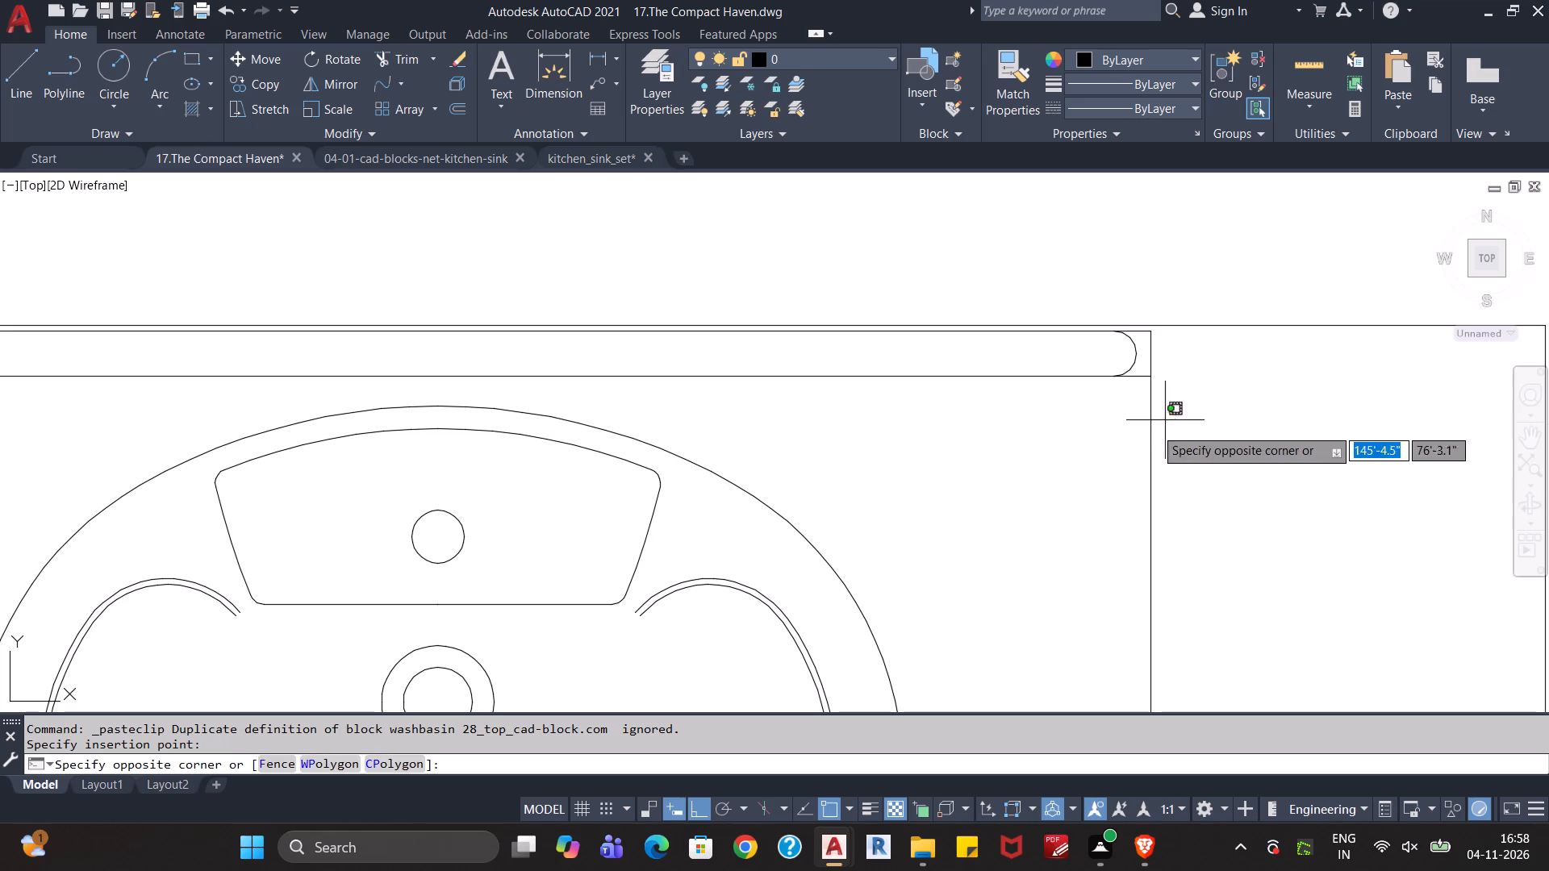
{"action": "key", "text": "Escape"}
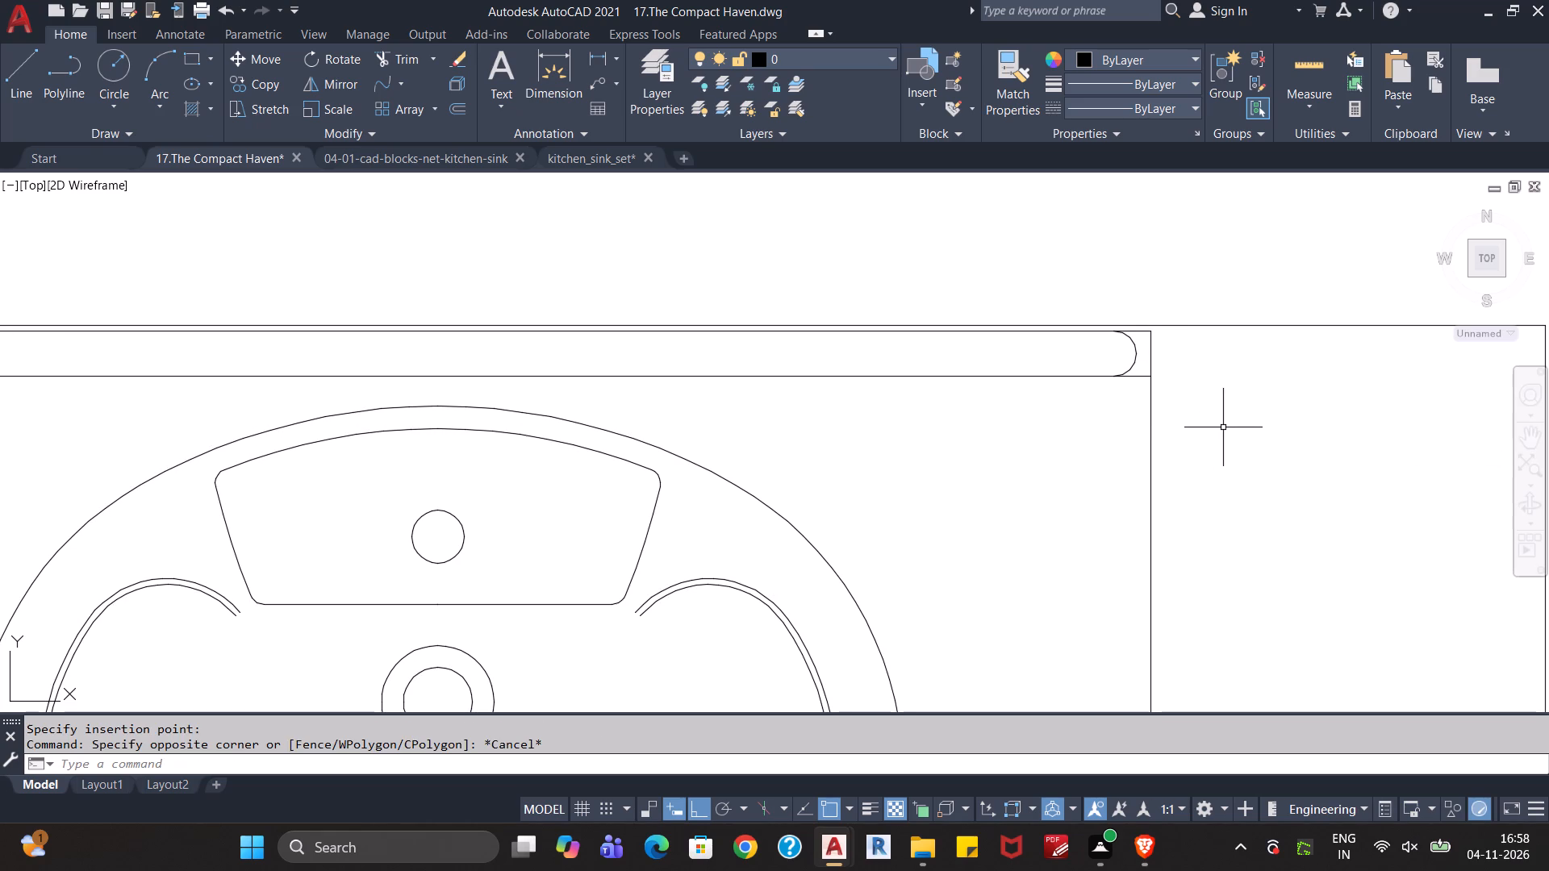
{"action": "type", "text": "XL"}
{"action": "key", "text": "Return"}
{"action": "key", "text": "v"}
{"action": "key", "text": "Return"}
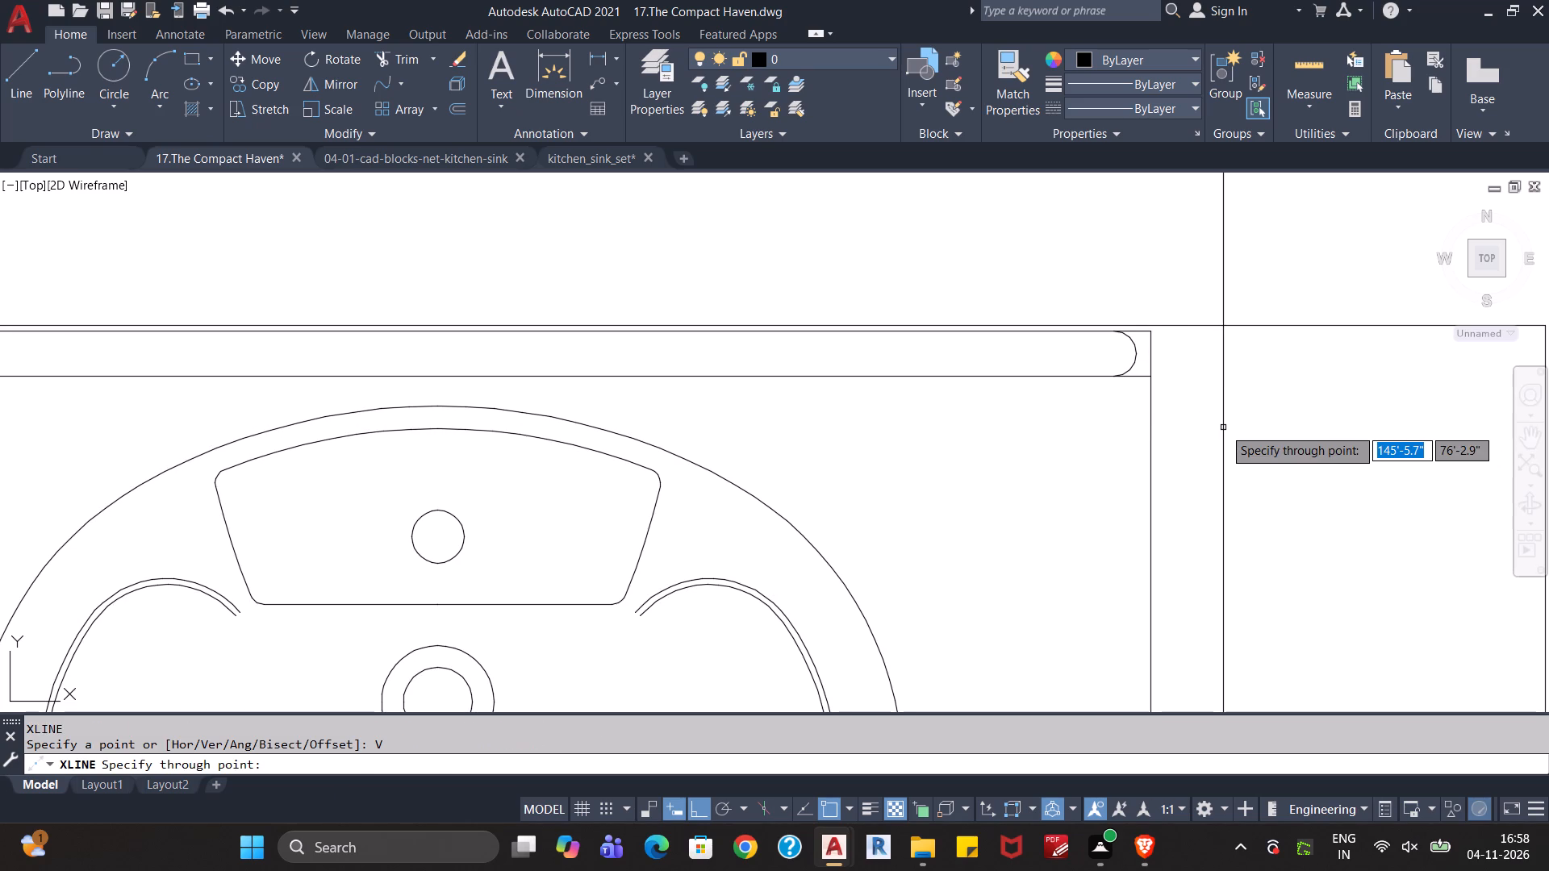
{"action": "left_click", "coordinate": [1153, 334]}
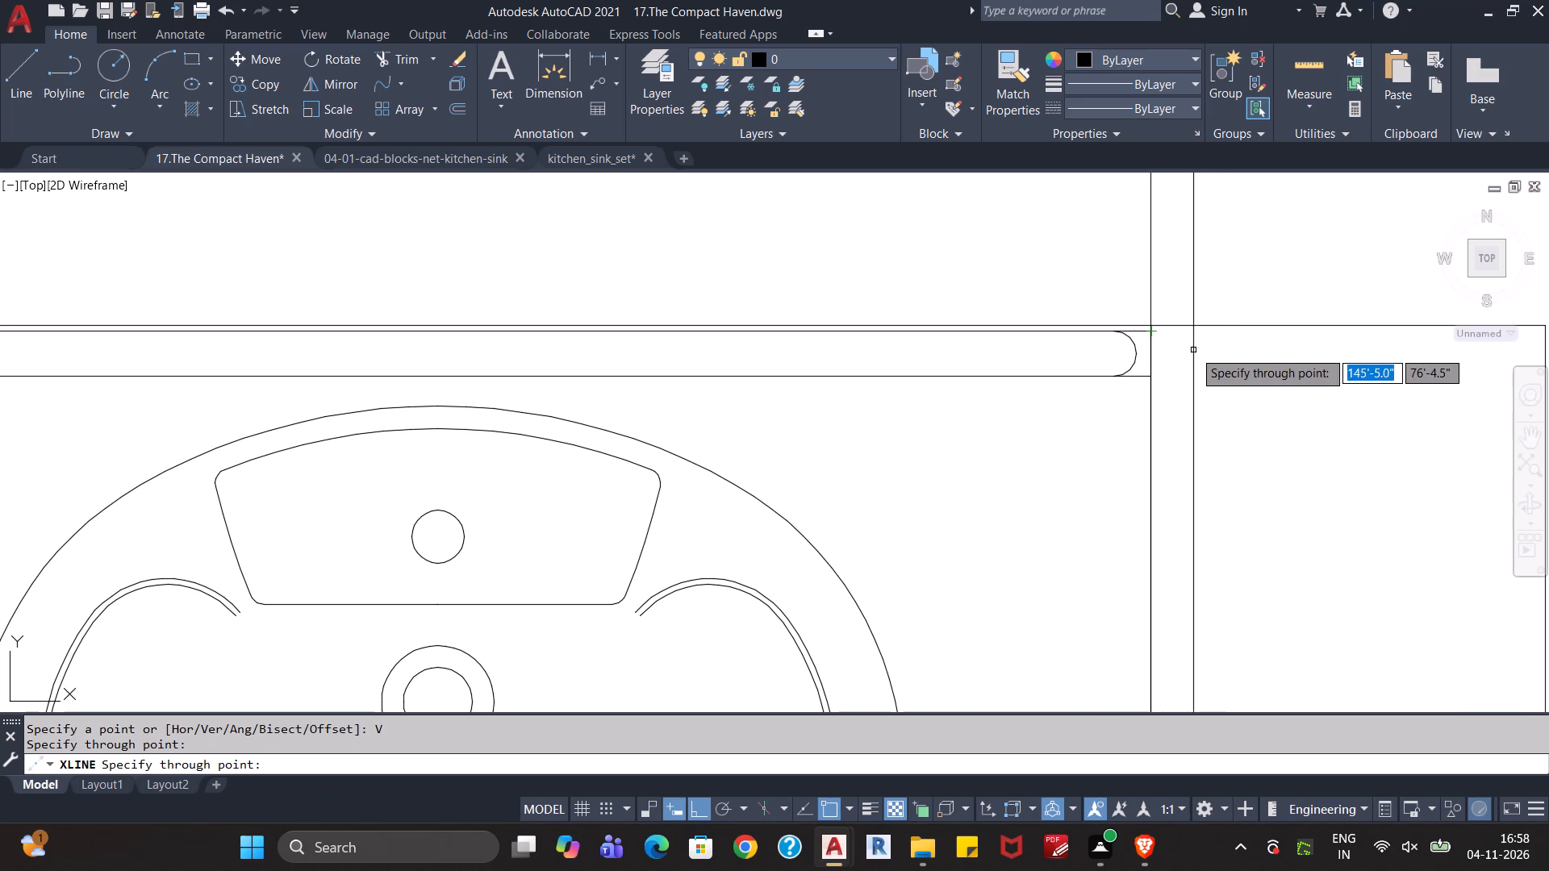
{"action": "key", "text": "Escape"}
Move the washbasin straight up from its upper-right corner to where the construction line meets the bathroom's upper wall.
{"action": "scroll", "coordinate": [1163, 358], "scroll_direction": "up", "scroll_amount": 2}
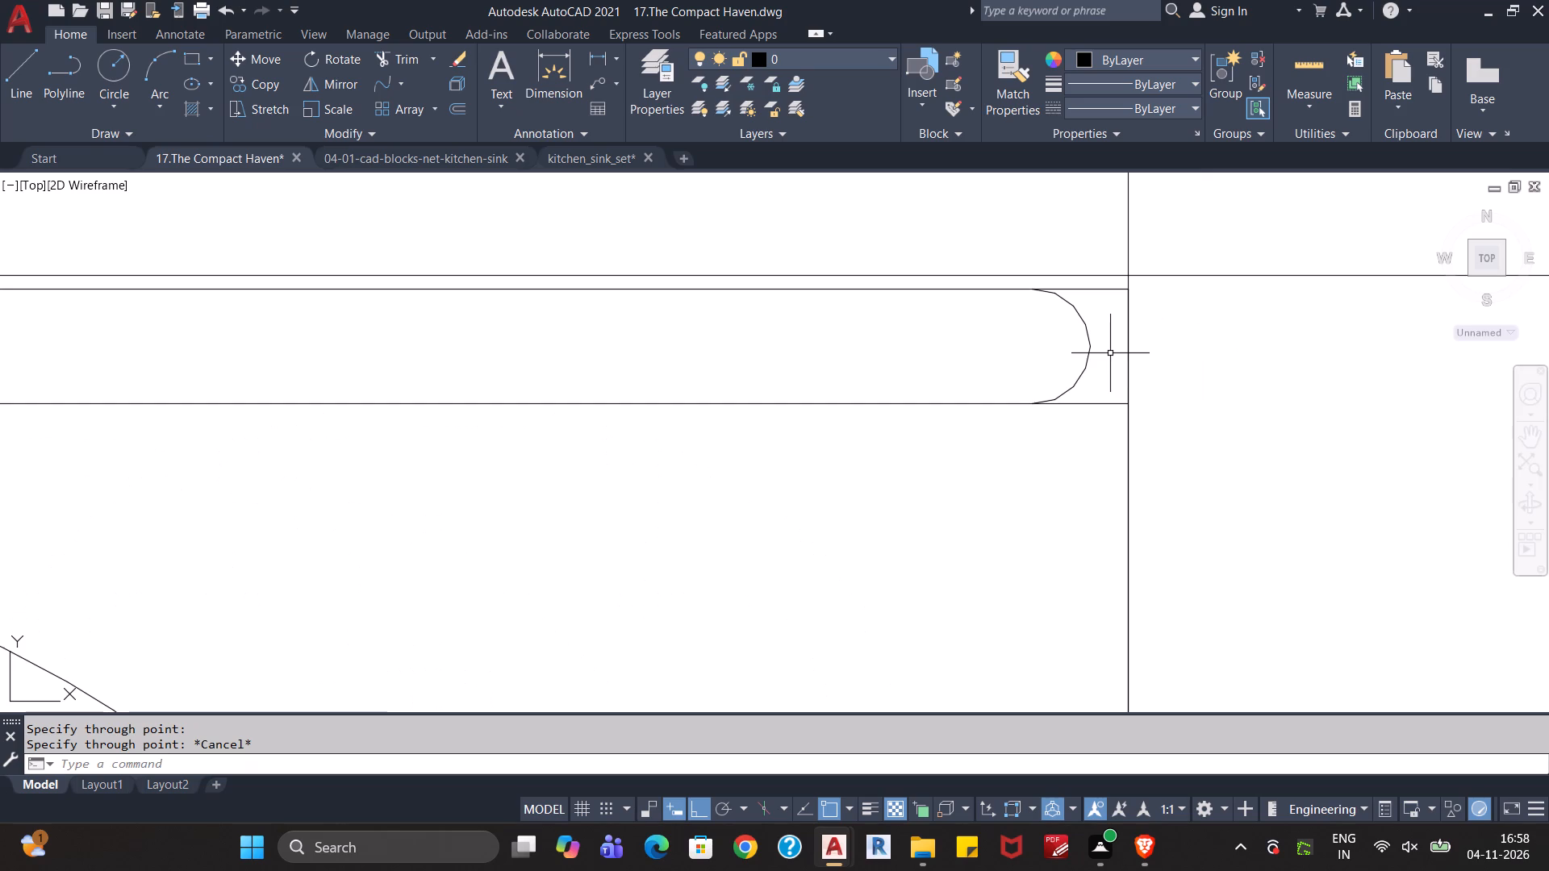
{"action": "left_click", "coordinate": [1110, 353]}
{"action": "left_click", "coordinate": [1066, 396]}
{"action": "key", "text": "m"}
{"action": "key", "text": "Return"}
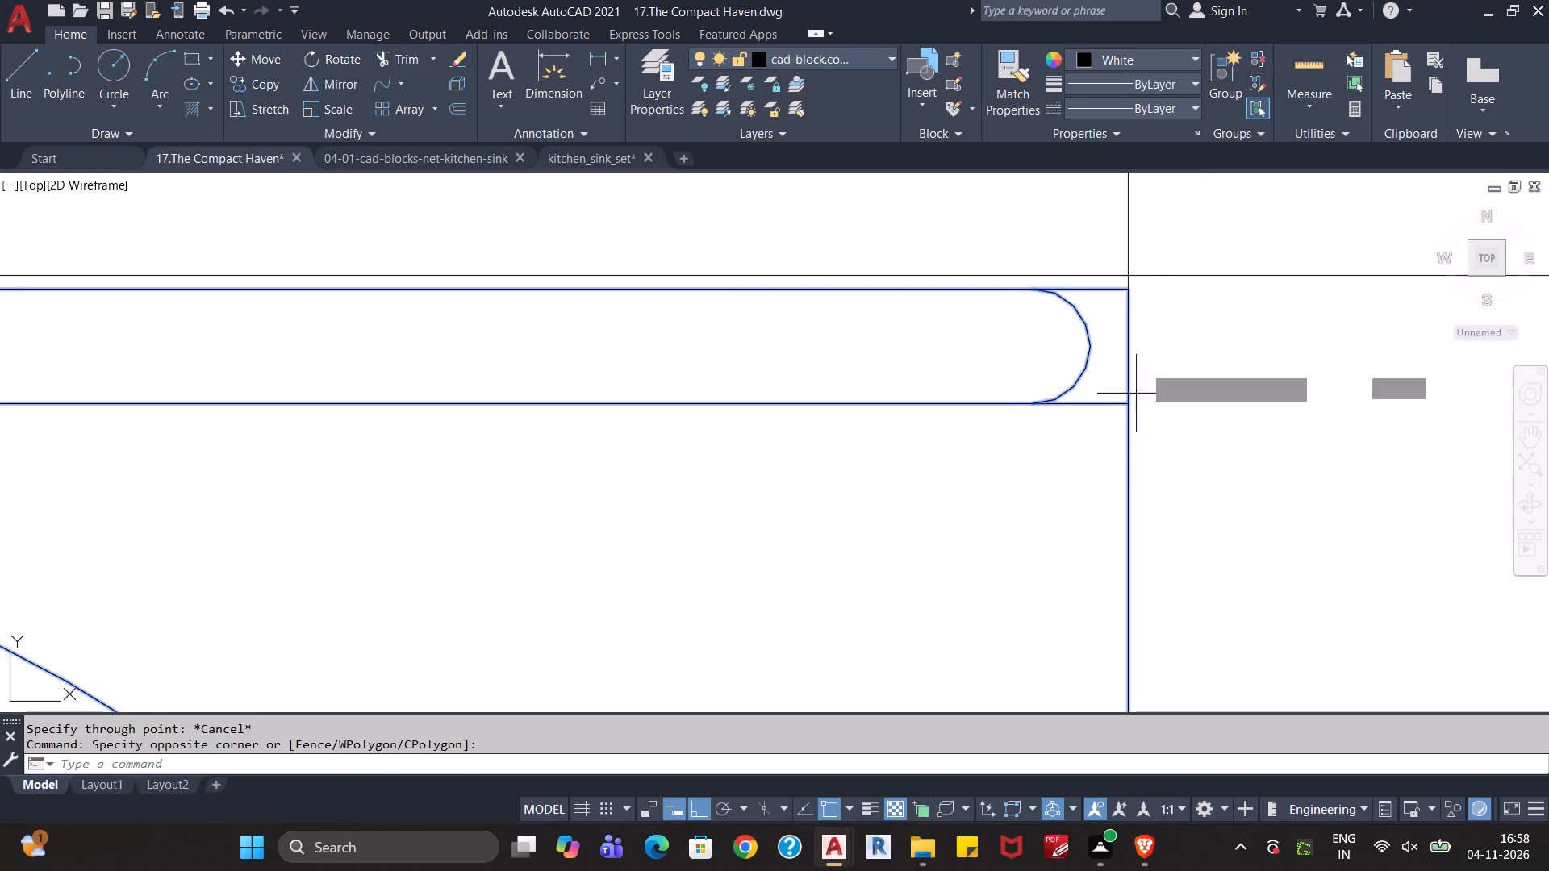
{"action": "left_click", "coordinate": [1125, 291]}
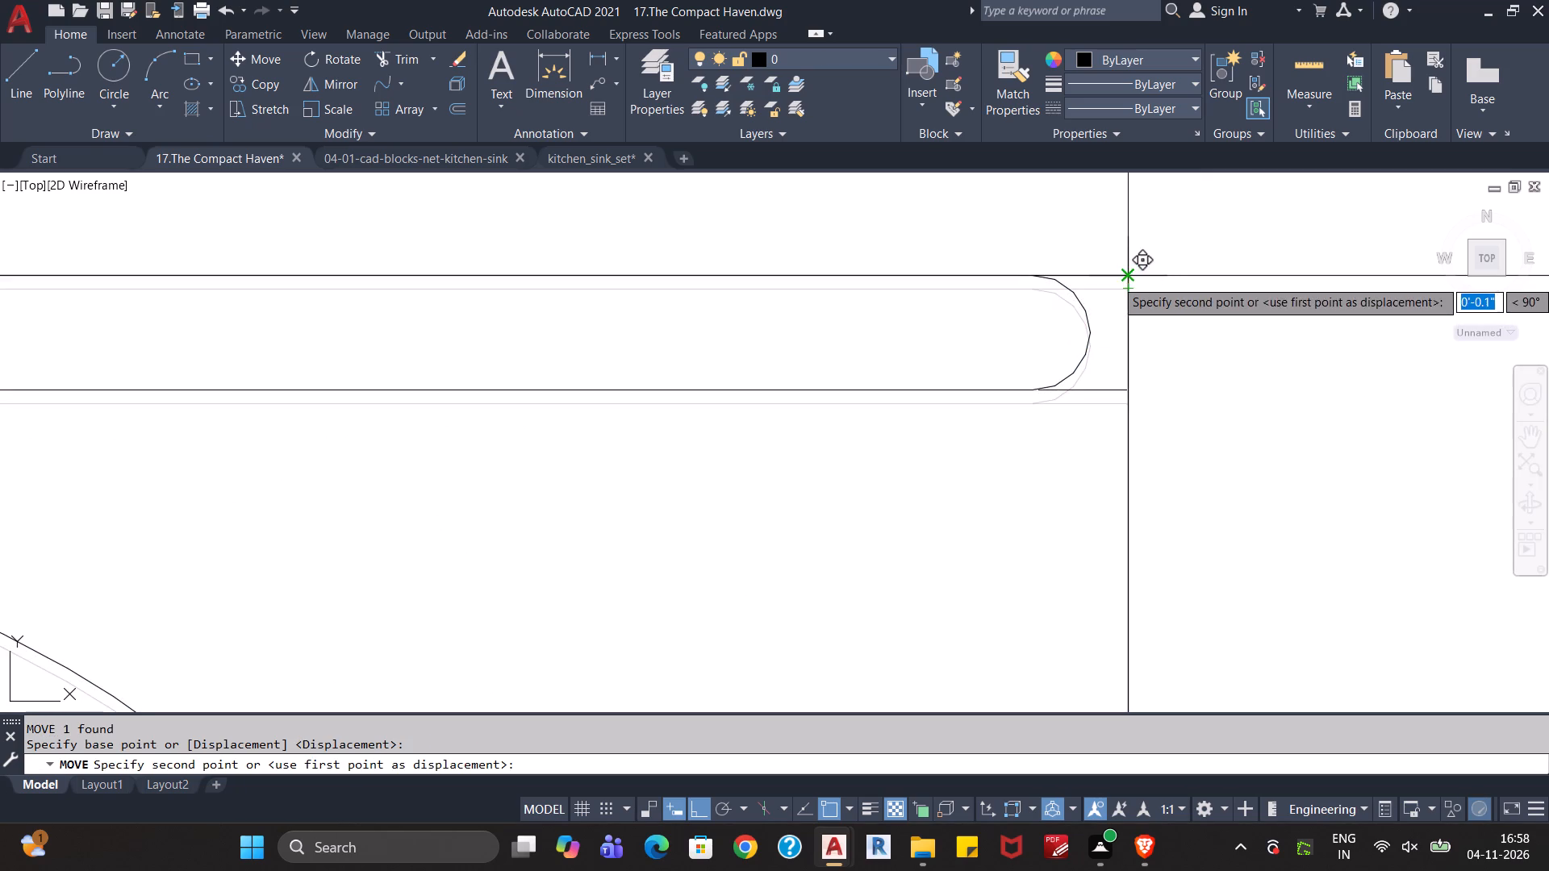
{"action": "left_click", "coordinate": [1125, 279]}
{"action": "key", "text": "Escape"}
{"action": "key", "text": "Escape"}
Erase the vertical construction line beside the aligned washbasin.
{"action": "left_click", "coordinate": [1156, 225]}
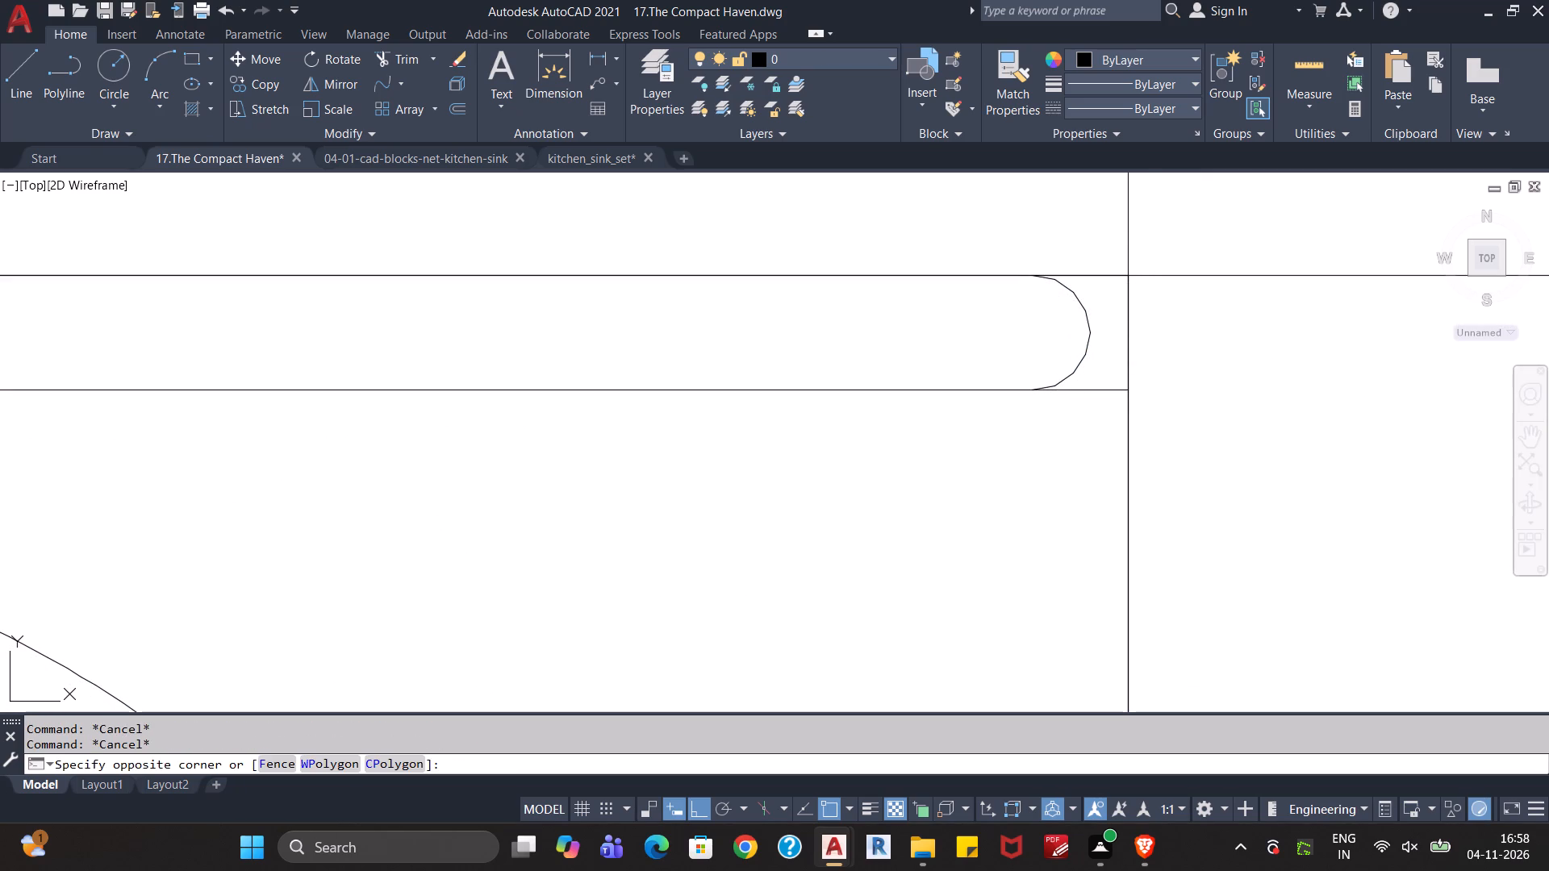
{"action": "left_click", "coordinate": [1118, 231]}
{"action": "key", "text": "Delete"}
{"action": "scroll", "coordinate": [1116, 279], "scroll_direction": "down", "scroll_amount": 2}
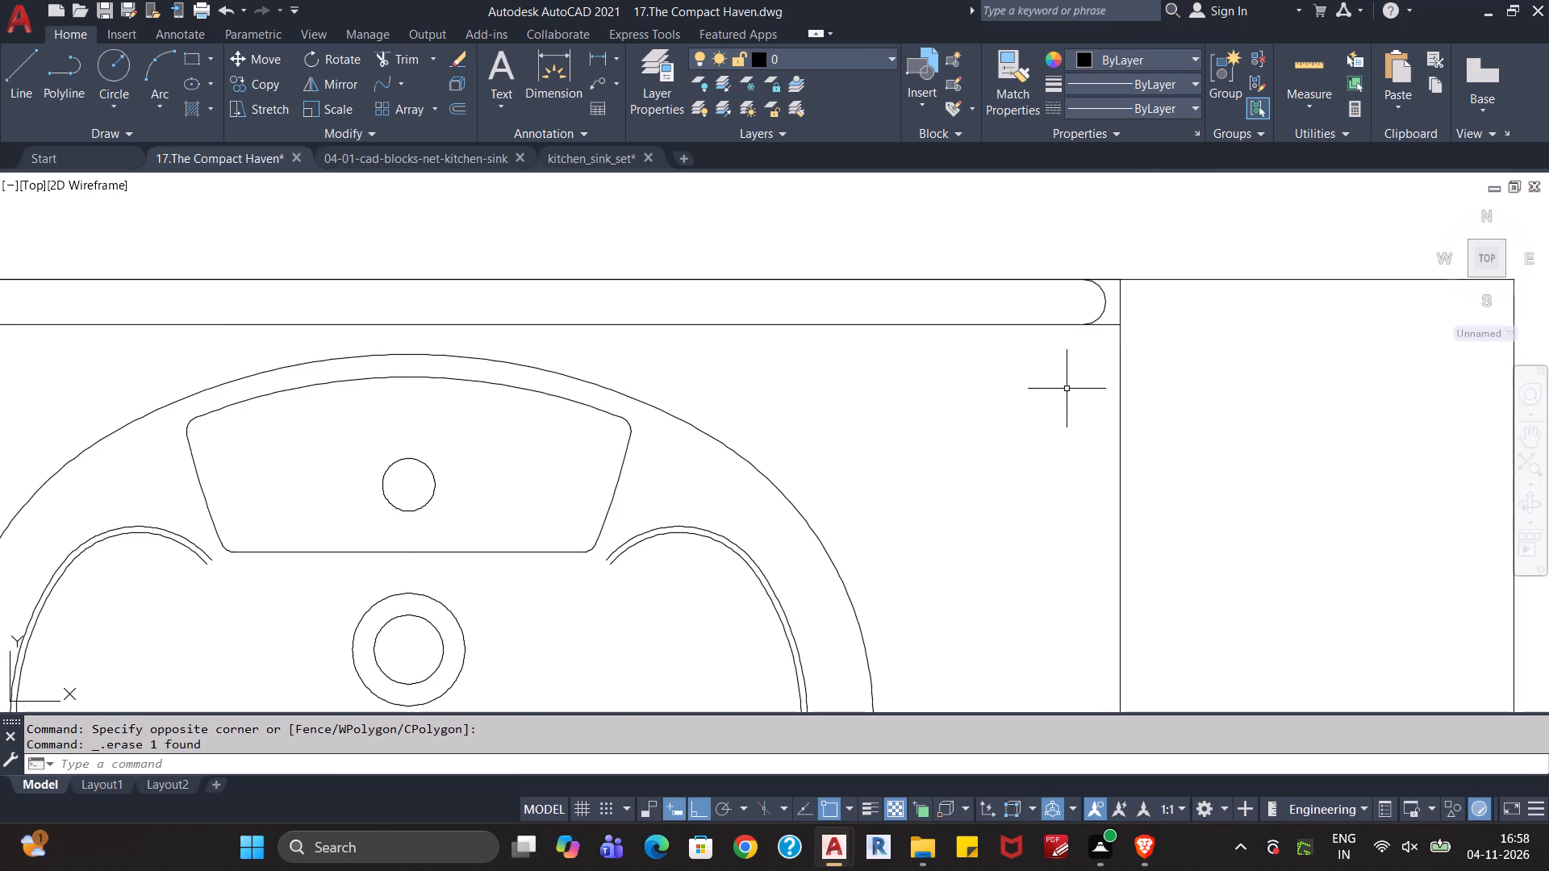
Draw a vertical construction line through the upper-left corner of the washbasin in the plan's upper-left bathroom.
{"action": "scroll", "coordinate": [1061, 400], "scroll_direction": "down", "scroll_amount": 2}
{"action": "middle_click_drag", "start_coordinate": [1056, 448], "coordinate": [1025, 416]}
{"action": "scroll", "coordinate": [1025, 415], "scroll_direction": "down", "scroll_amount": 1}
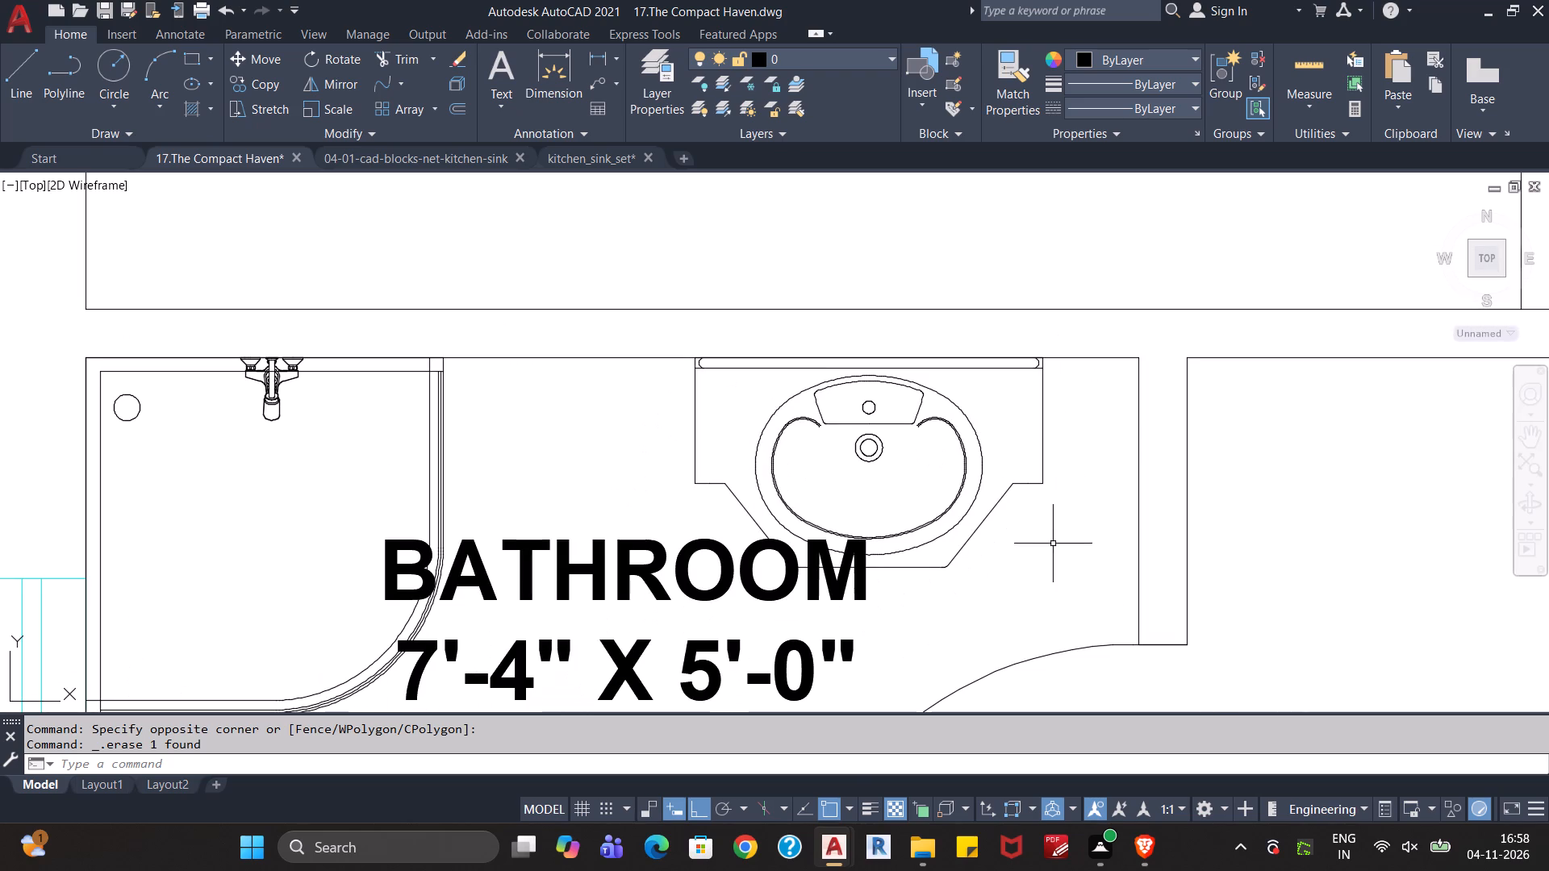
{"action": "middle_click_drag", "start_coordinate": [1054, 546], "coordinate": [1014, 432]}
{"action": "scroll", "coordinate": [1008, 436], "scroll_direction": "down", "scroll_amount": 2}
{"action": "middle_click_drag", "start_coordinate": [996, 476], "coordinate": [891, 448]}
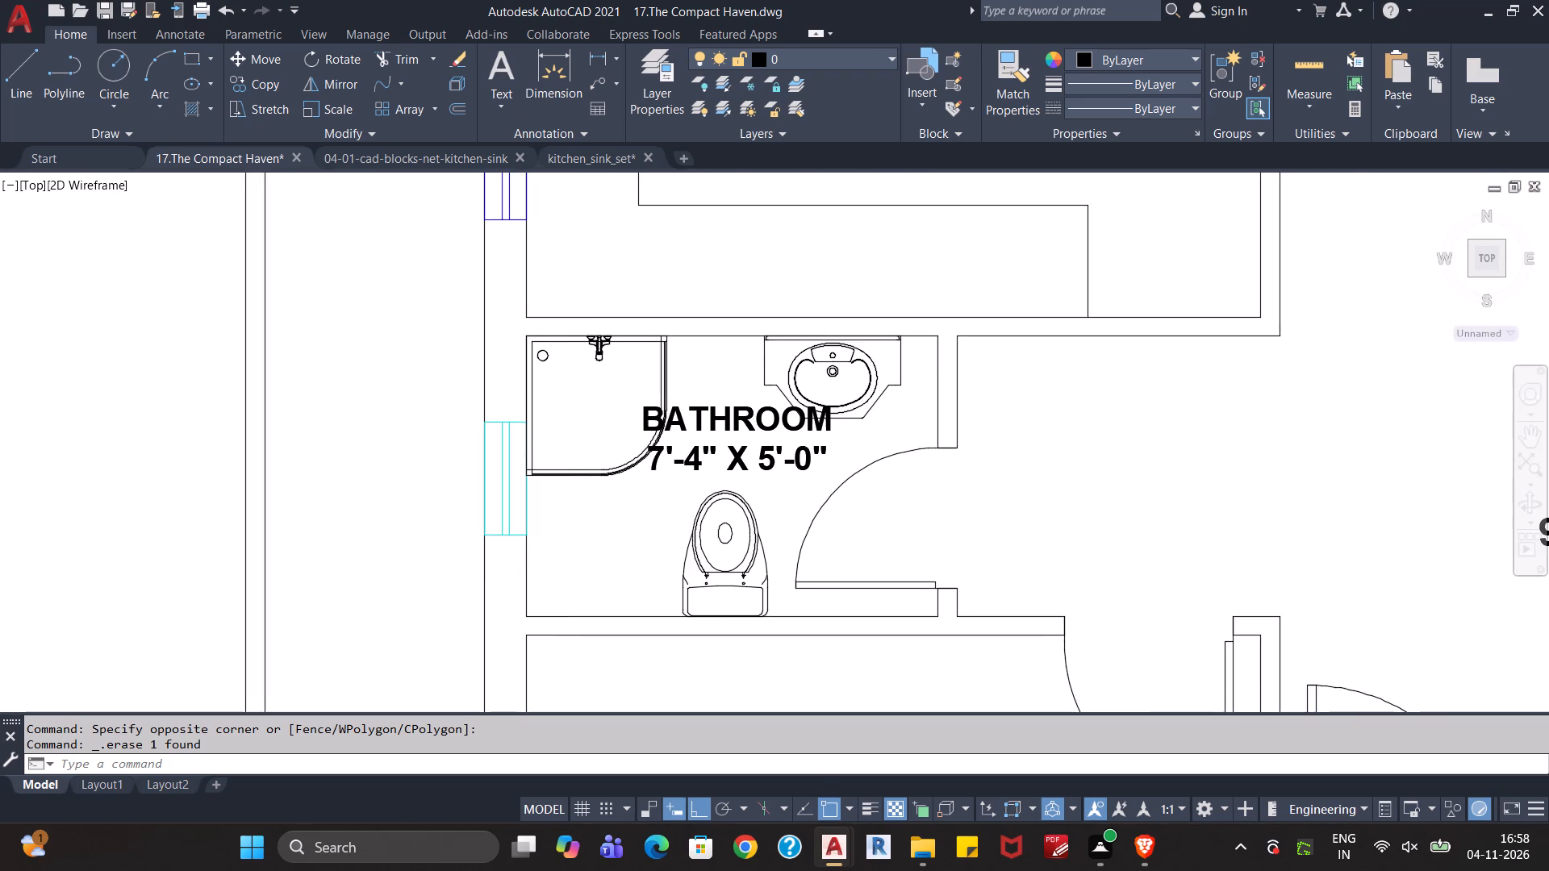
{"action": "scroll", "coordinate": [862, 452], "scroll_direction": "down", "scroll_amount": 1}
{"action": "scroll", "coordinate": [1020, 447], "scroll_direction": "down", "scroll_amount": 1}
{"action": "middle_click_drag", "start_coordinate": [1020, 448], "coordinate": [865, 561]}
{"action": "middle_click_drag", "start_coordinate": [1015, 471], "coordinate": [884, 600]}
{"action": "middle_click_drag", "start_coordinate": [942, 300], "coordinate": [929, 436]}
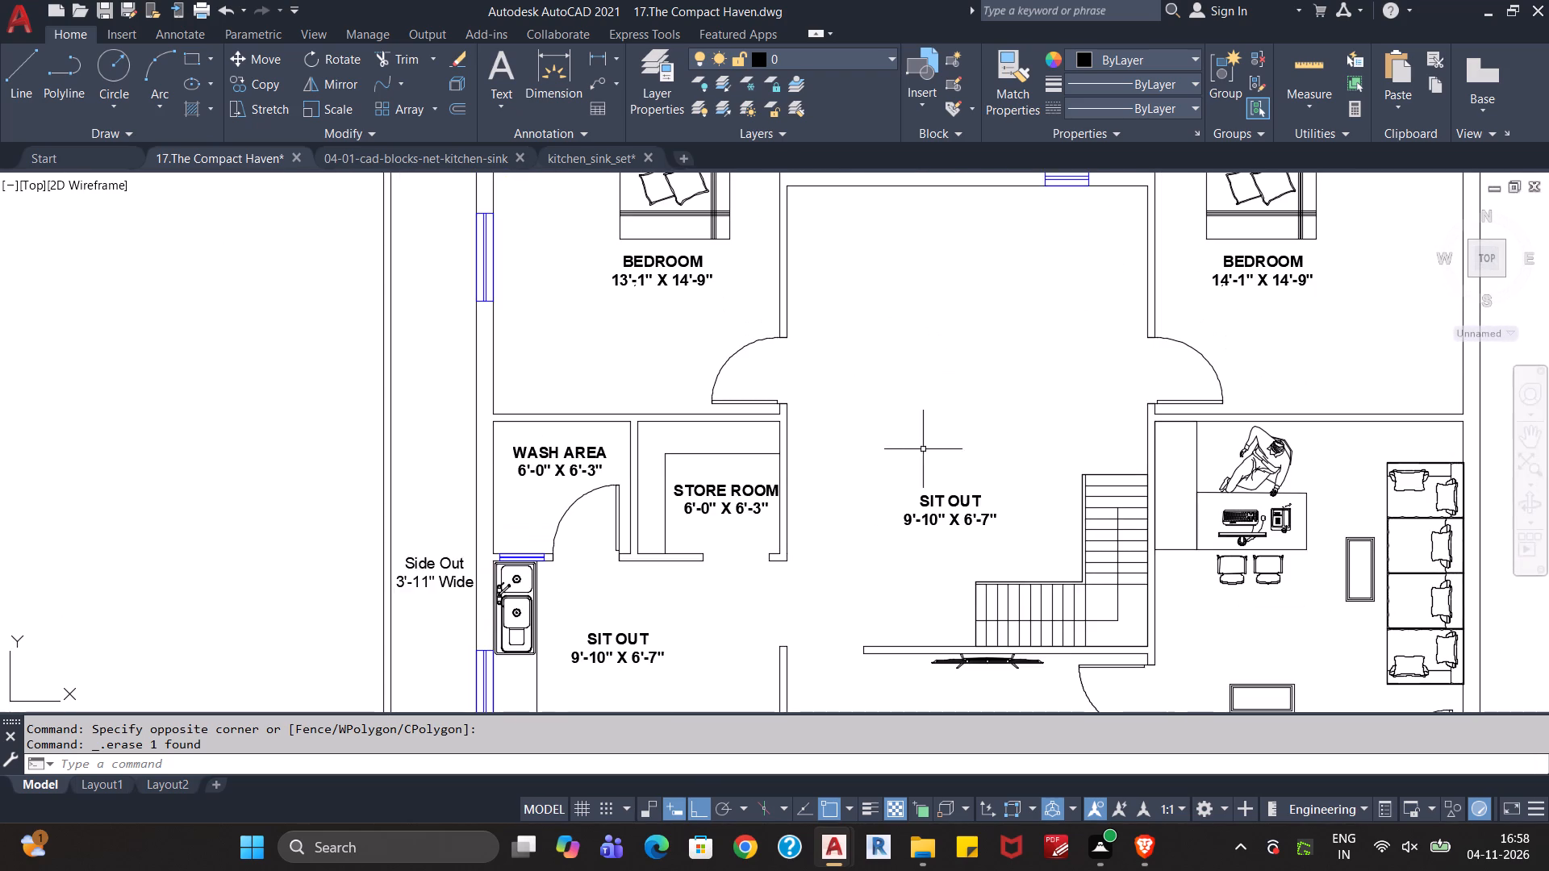
{"action": "middle_click_drag", "start_coordinate": [896, 358], "coordinate": [949, 591]}
{"action": "scroll", "coordinate": [673, 270], "scroll_direction": "up", "scroll_amount": 2}
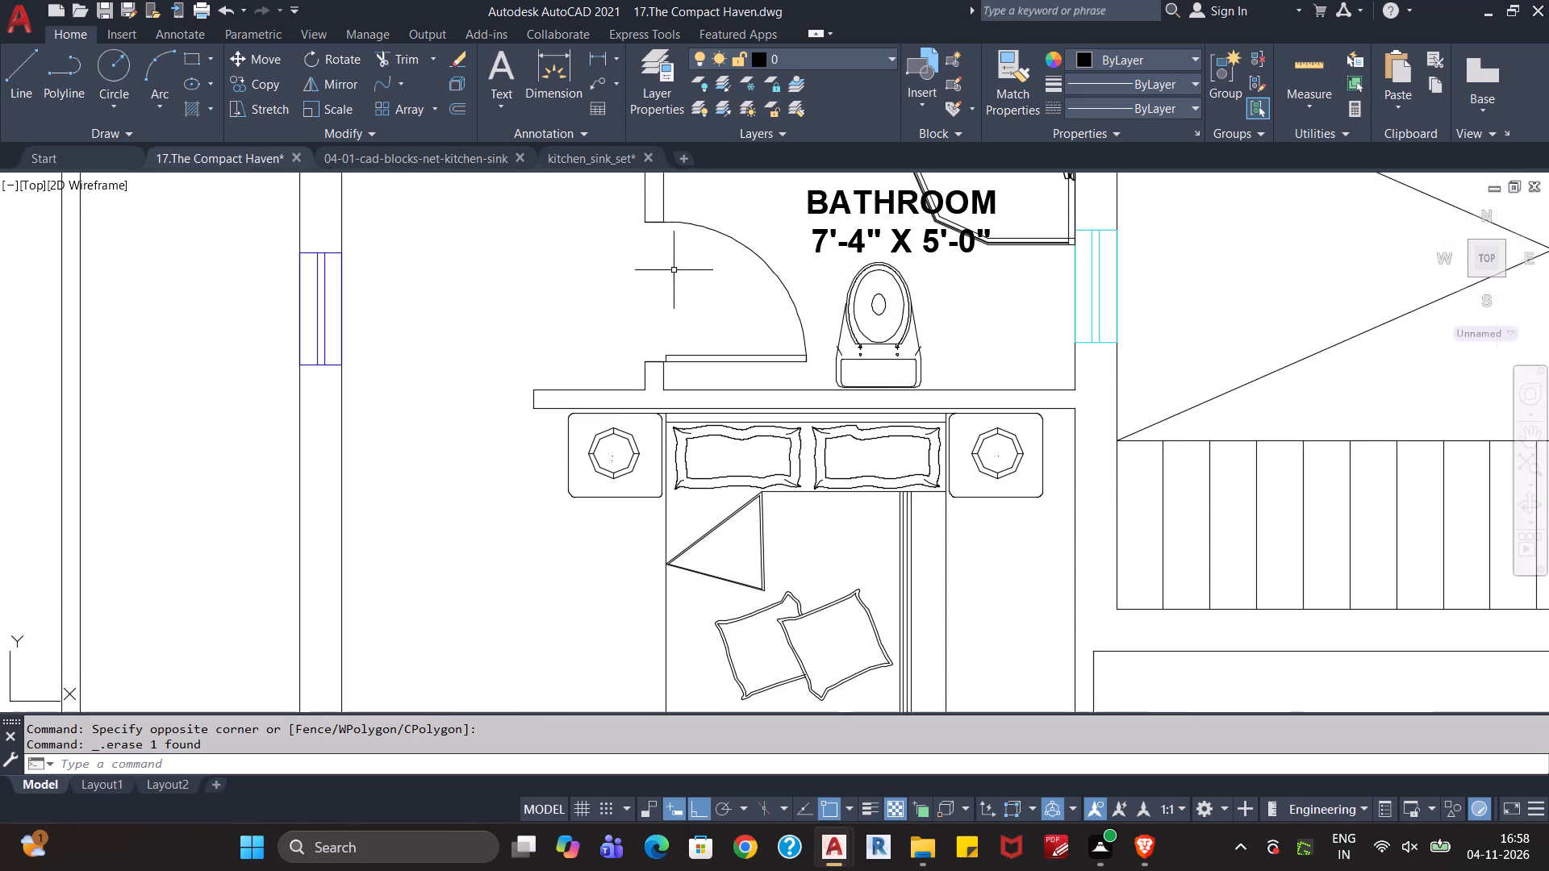
{"action": "middle_click_drag", "start_coordinate": [715, 217], "coordinate": [706, 544]}
{"action": "scroll", "coordinate": [695, 447], "scroll_direction": "up", "scroll_amount": 3}
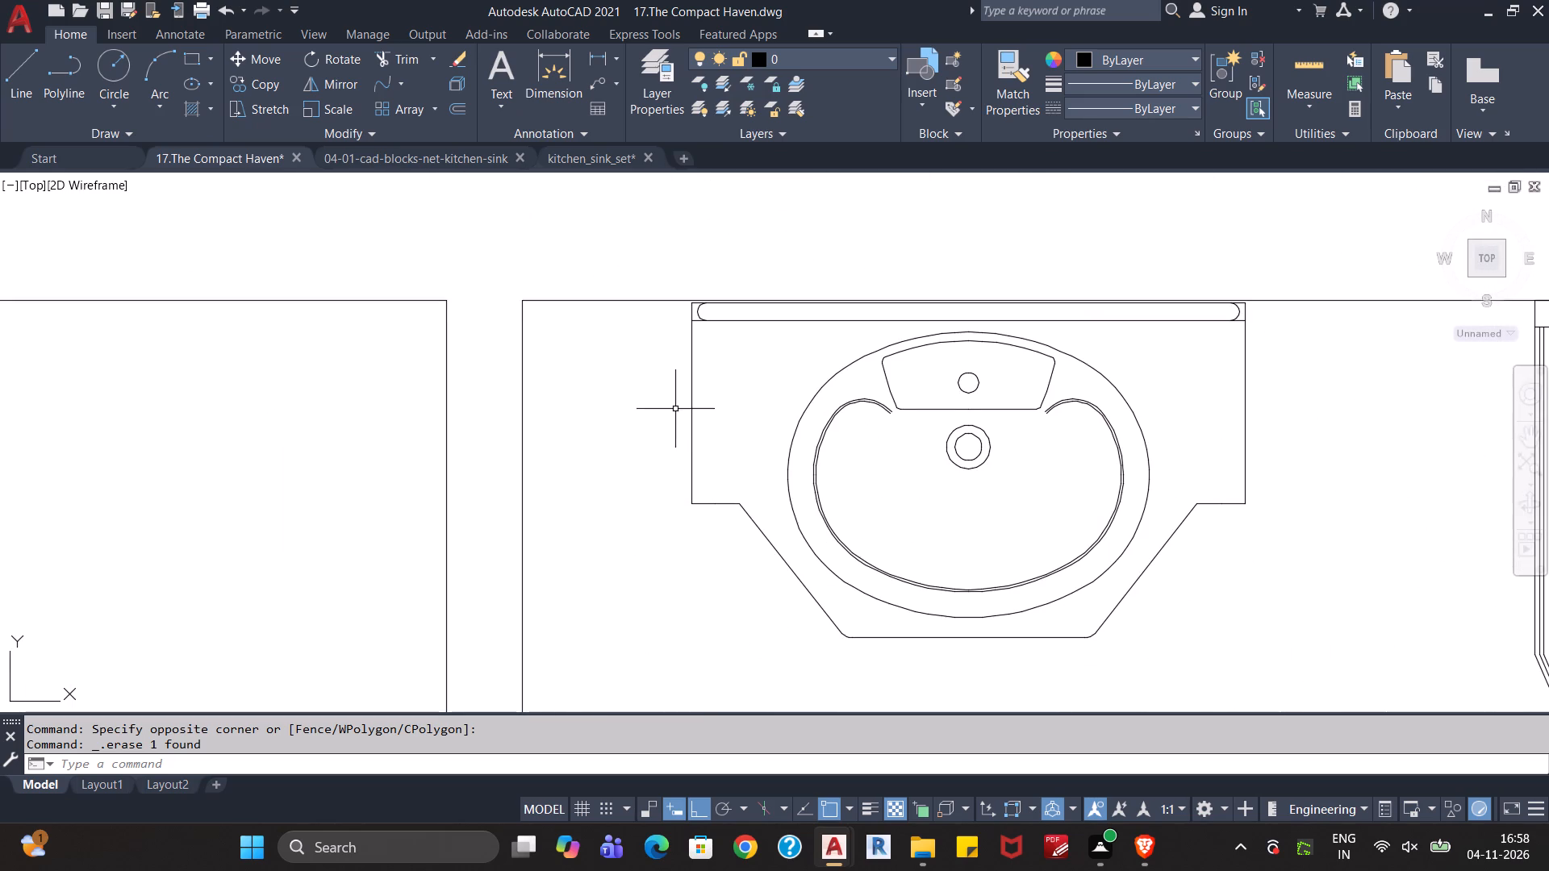
{"action": "middle_click_drag", "start_coordinate": [673, 412], "coordinate": [653, 527]}
{"action": "scroll", "coordinate": [662, 460], "scroll_direction": "up", "scroll_amount": 6}
{"action": "middle_click_drag", "start_coordinate": [669, 416], "coordinate": [627, 647]}
{"action": "scroll", "coordinate": [650, 433], "scroll_direction": "down", "scroll_amount": 2}
{"action": "middle_click_drag", "start_coordinate": [644, 376], "coordinate": [613, 611]}
{"action": "scroll", "coordinate": [623, 556], "scroll_direction": "up", "scroll_amount": 2}
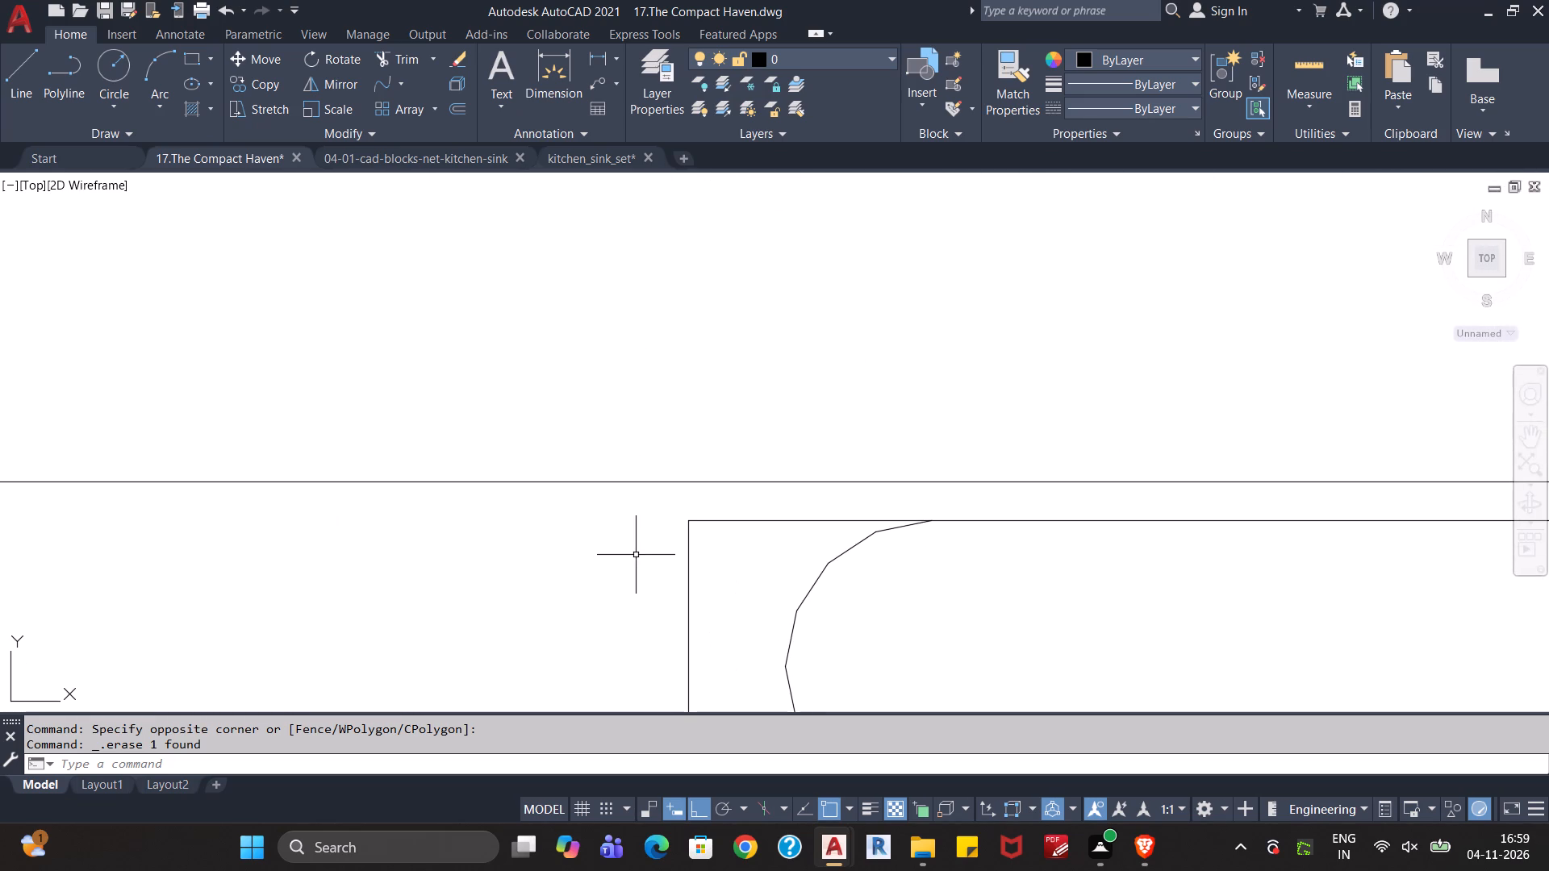
{"action": "type", "text": "XL"}
{"action": "key", "text": "Return"}
{"action": "key", "text": "v"}
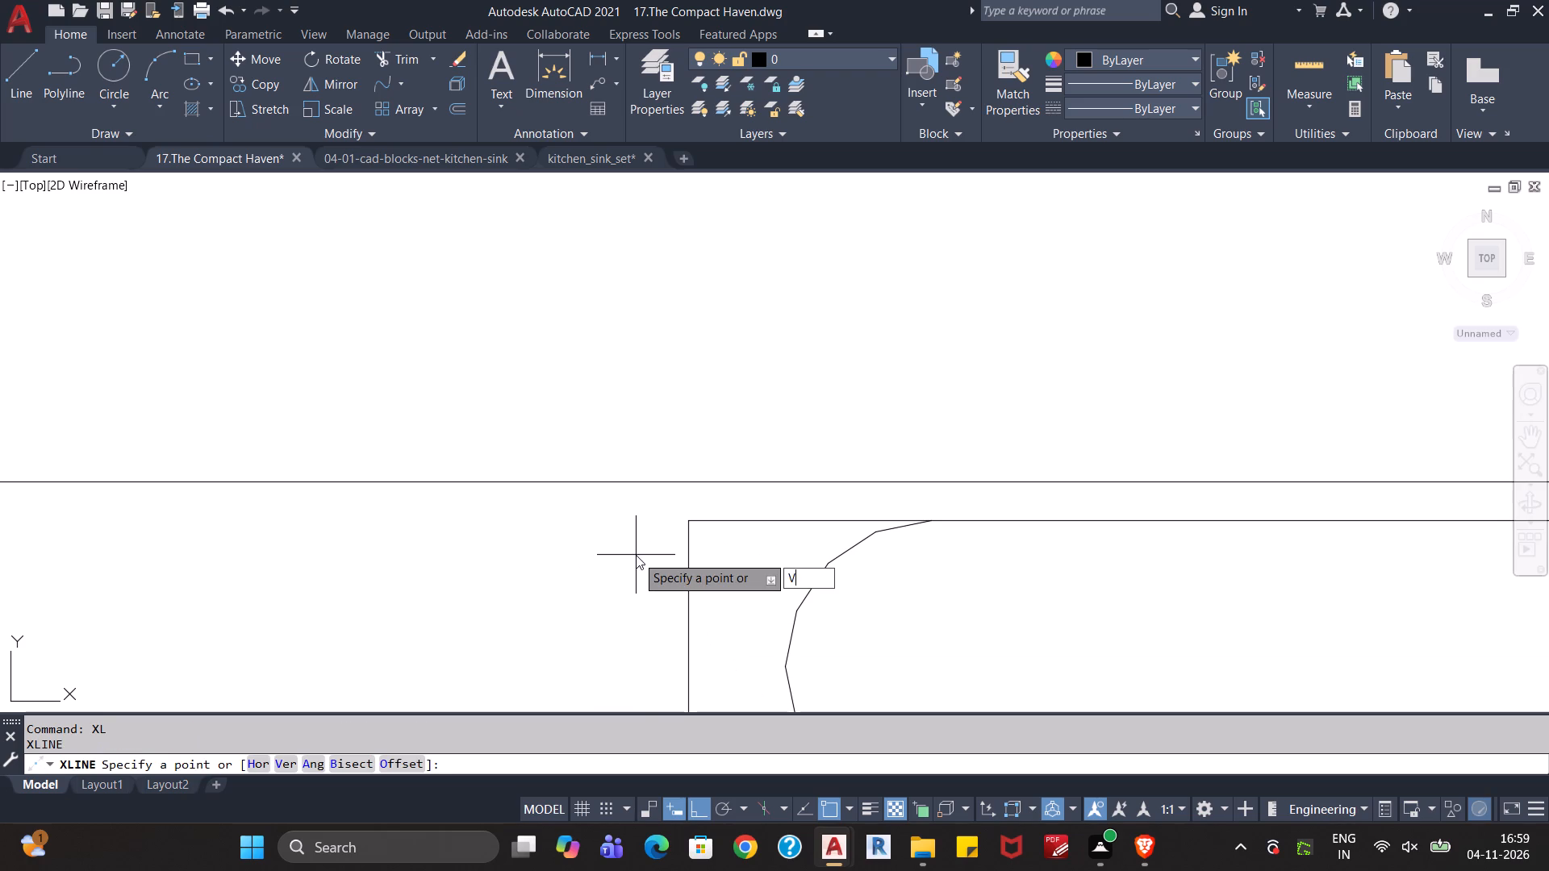
{"action": "key", "text": "Return"}
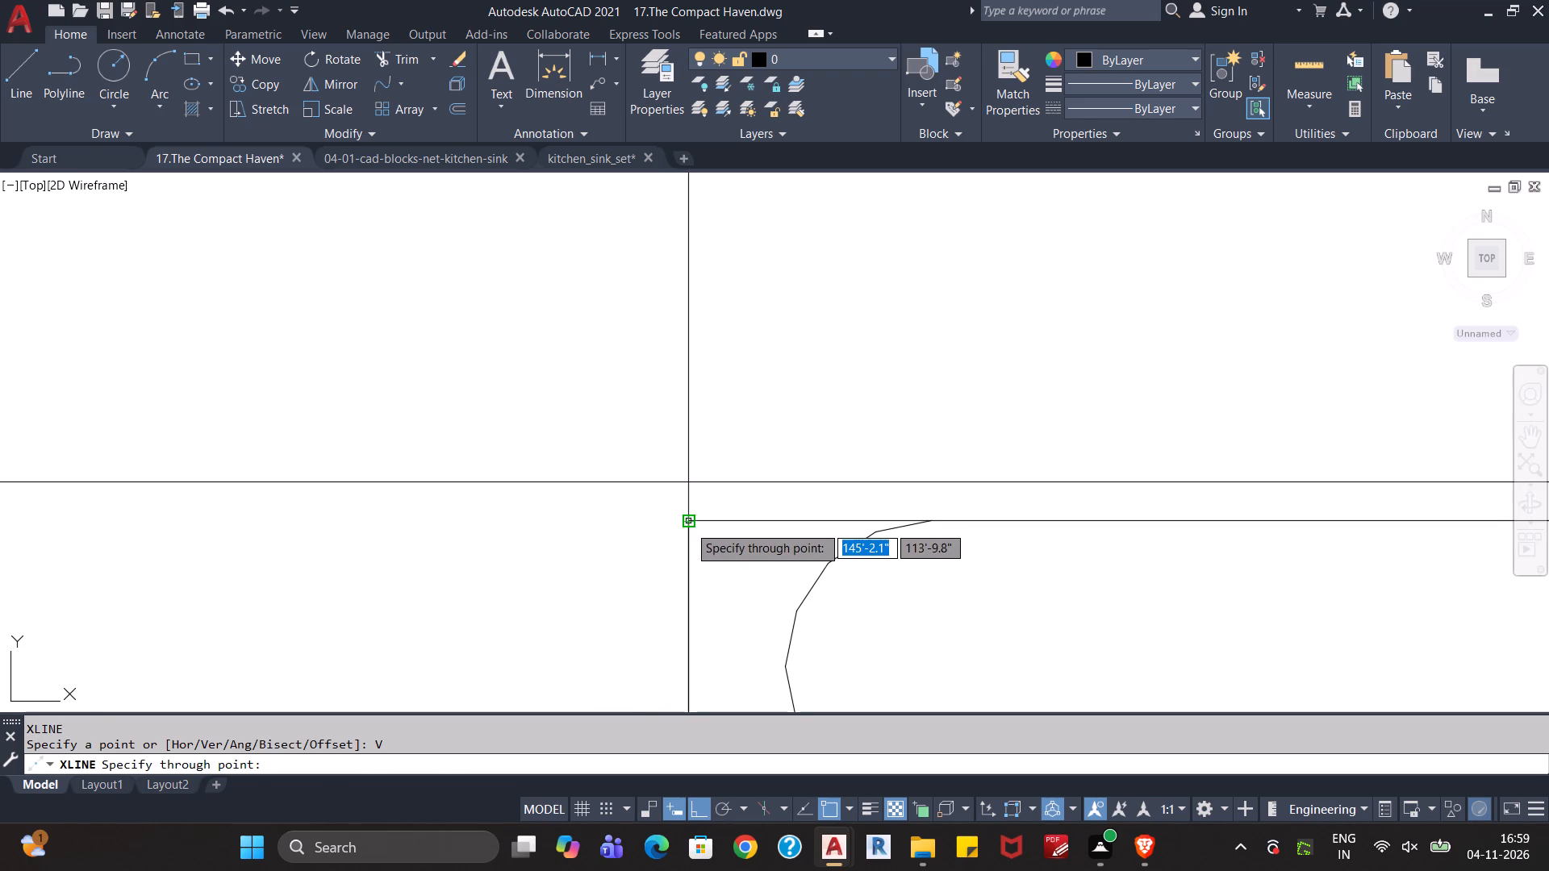
{"action": "left_click", "coordinate": [688, 525]}
{"action": "key", "text": "Escape"}
Move the upper-left bathroom's washbasin straight up from its upper-left corner to the construction line's intersection with the upper wall.
{"action": "left_click", "coordinate": [753, 503]}
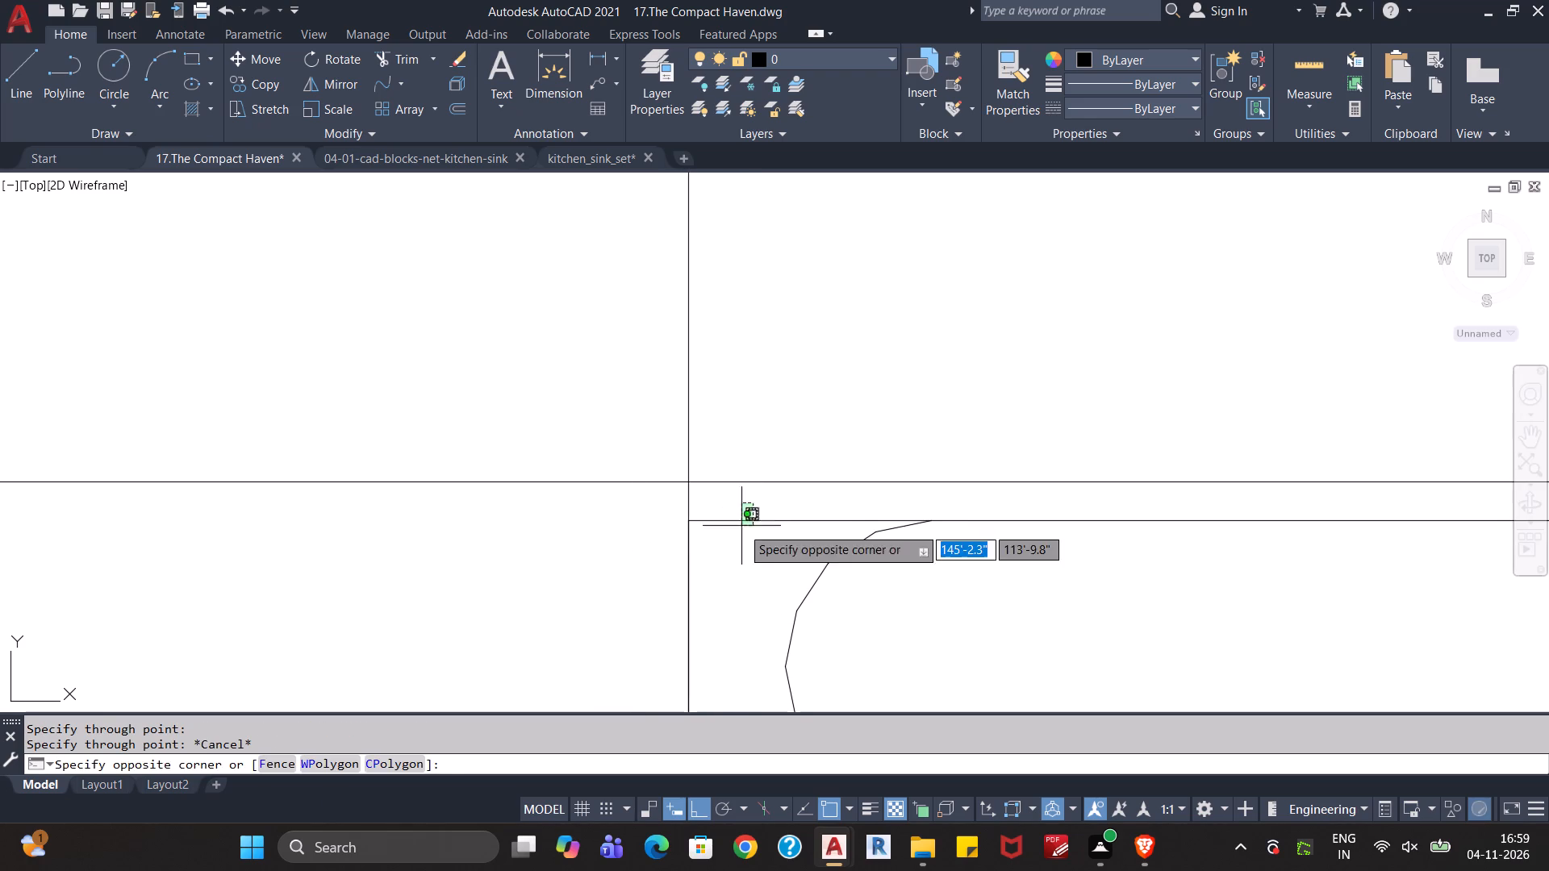
{"action": "left_click", "coordinate": [741, 555]}
{"action": "key", "text": "m"}
{"action": "key", "text": "Return"}
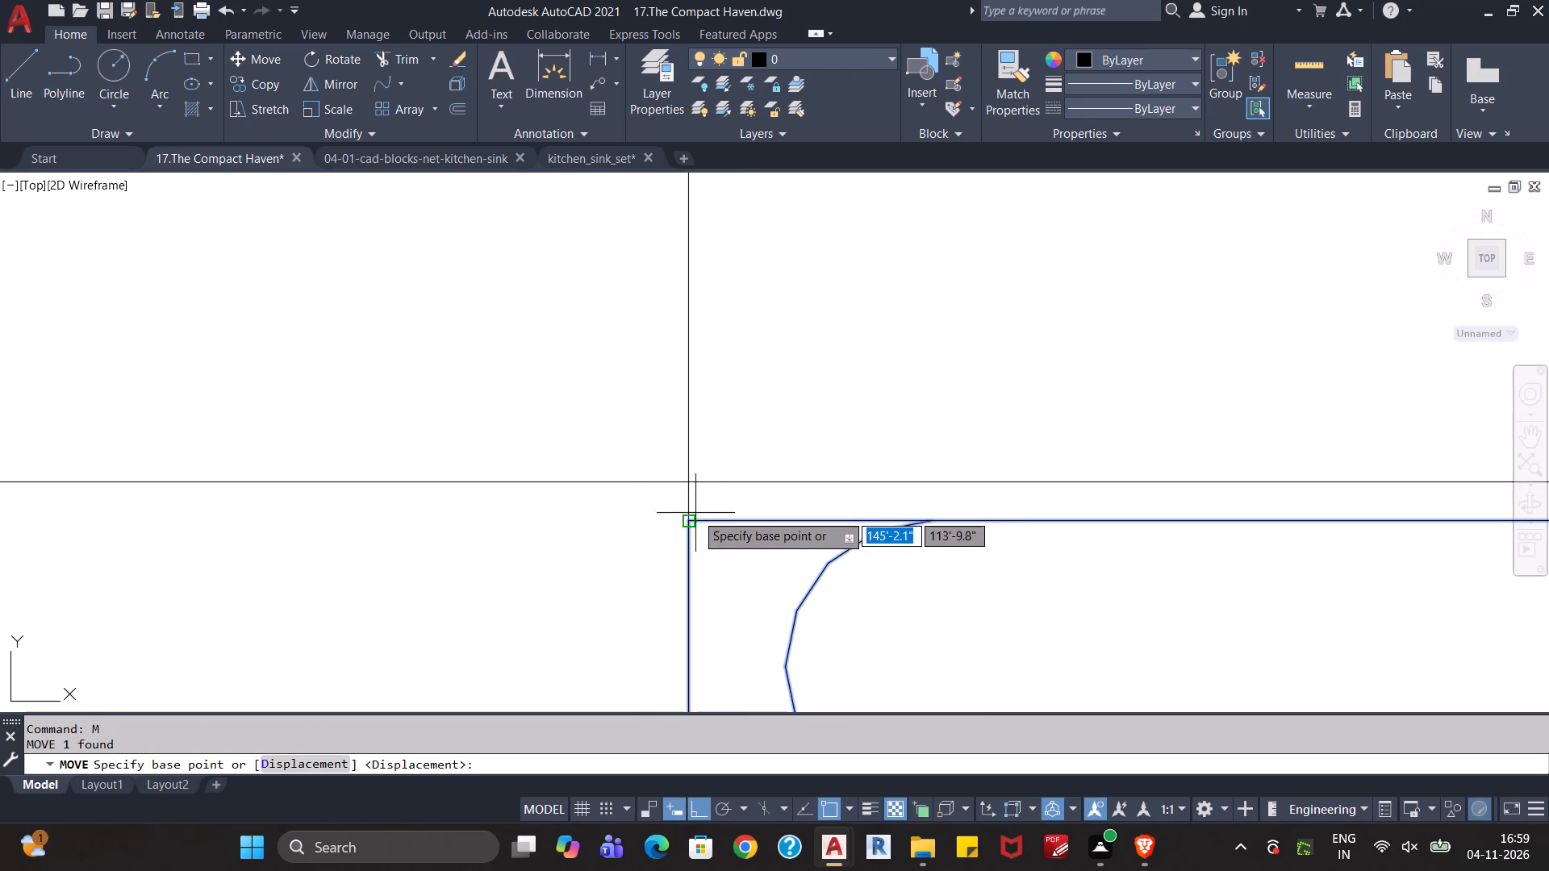
{"action": "left_click", "coordinate": [689, 524]}
{"action": "left_click", "coordinate": [691, 479]}
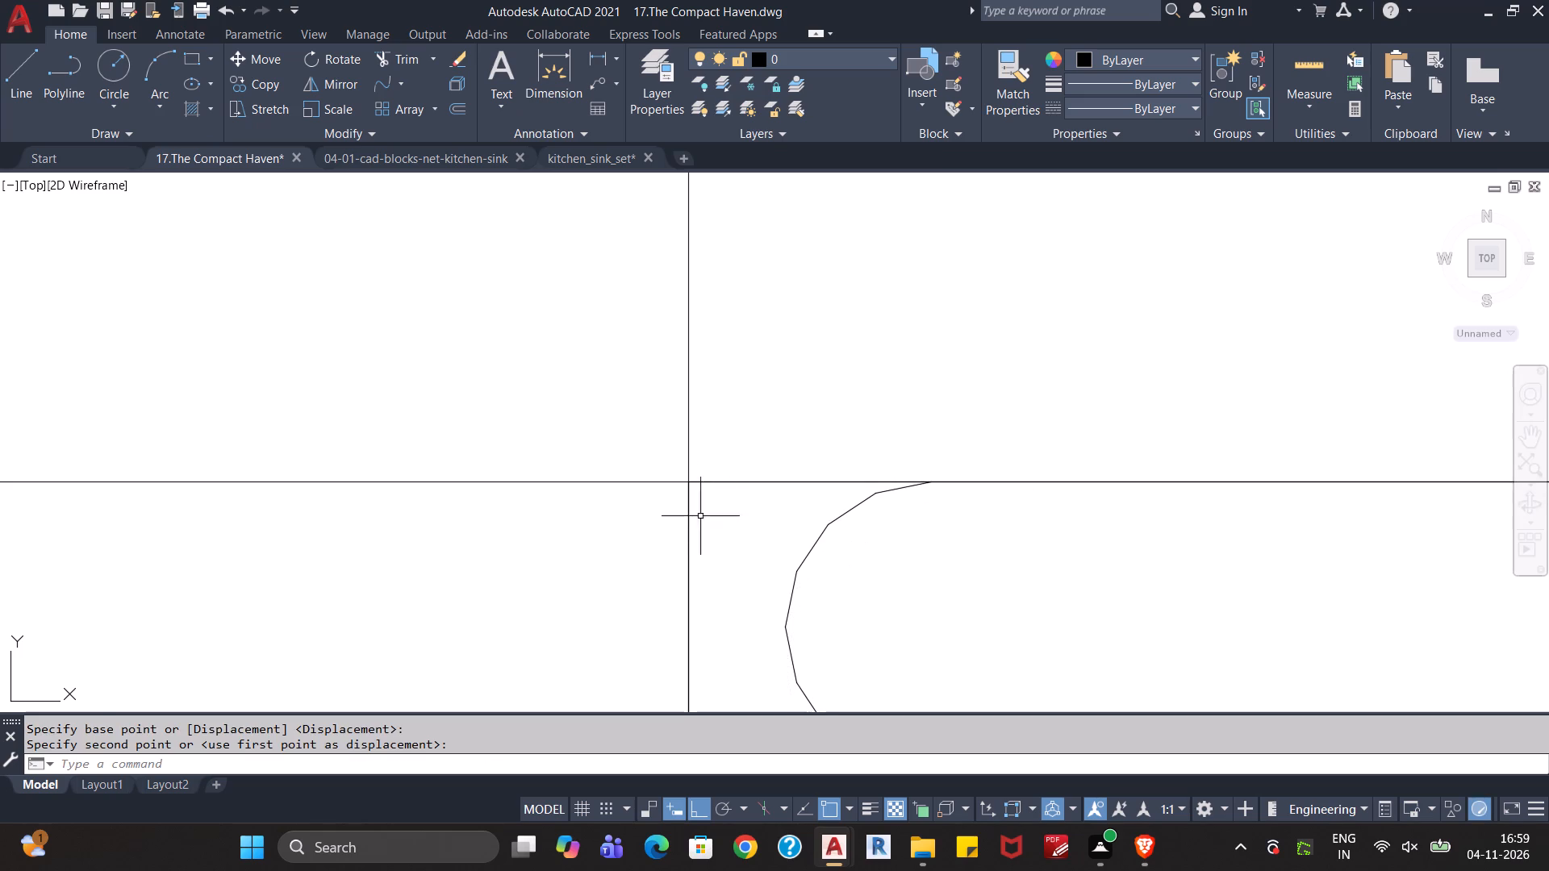
{"action": "key", "text": "Escape"}
{"action": "key", "text": "Escape"}
Erase the vertical construction line at the upper-left bathroom's washbasin.
{"action": "scroll", "coordinate": [710, 554], "scroll_direction": "down", "scroll_amount": 2}
{"action": "left_click", "coordinate": [721, 394]}
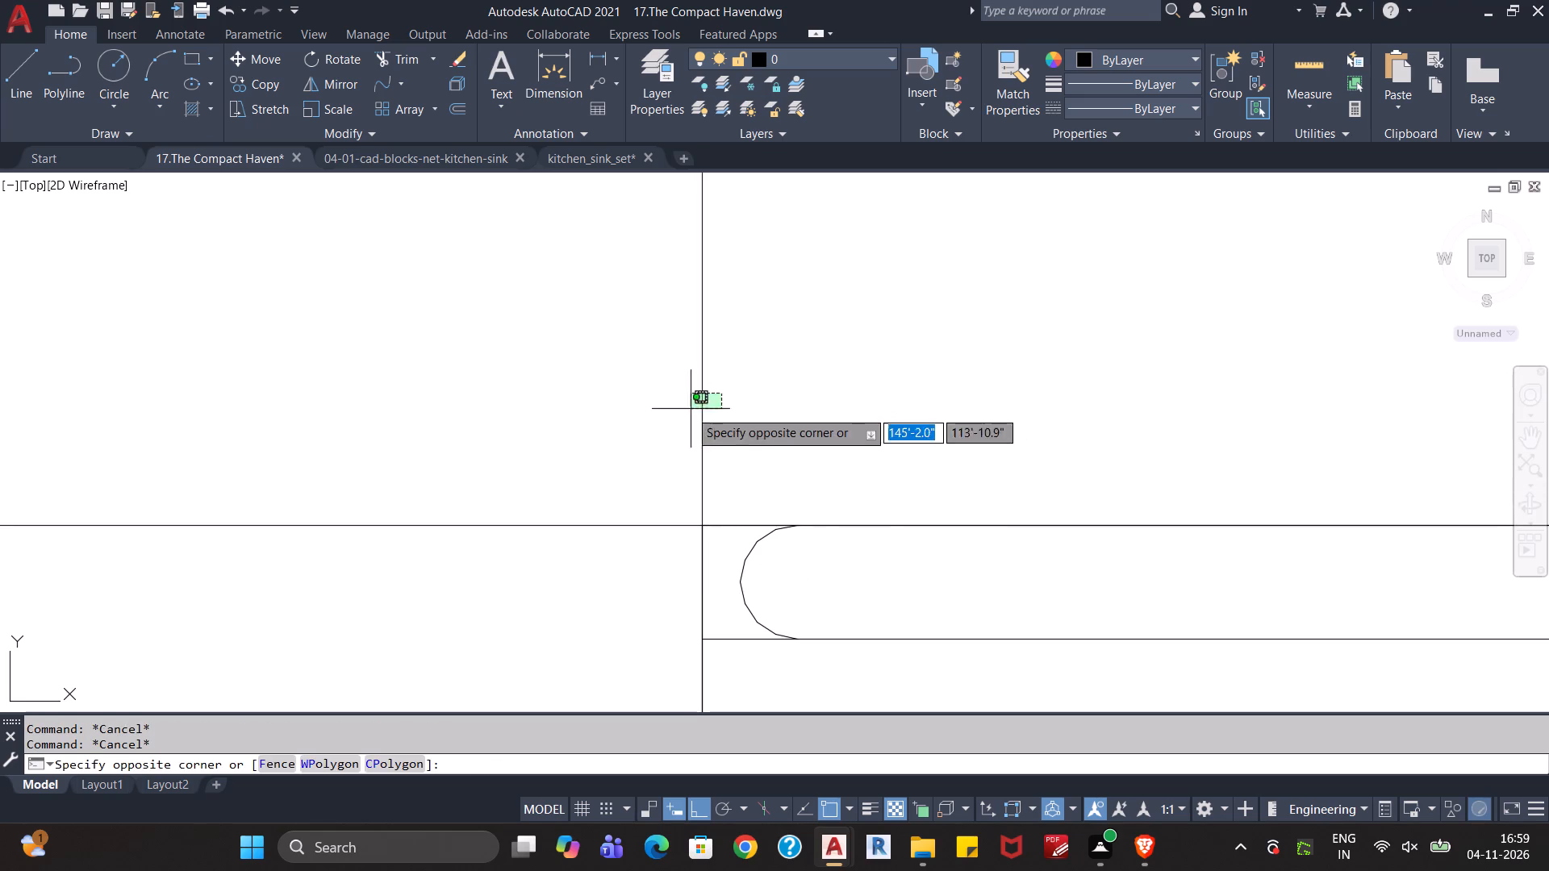
{"action": "left_click", "coordinate": [675, 419]}
{"action": "key", "text": "Delete"}
Paste a copy of the small washbasin near the upper wall of the upper-right bathroom, between the toilet and the door-side wall.
{"action": "scroll", "coordinate": [675, 430], "scroll_direction": "down", "scroll_amount": 3}
{"action": "scroll", "coordinate": [748, 498], "scroll_direction": "down", "scroll_amount": 1}
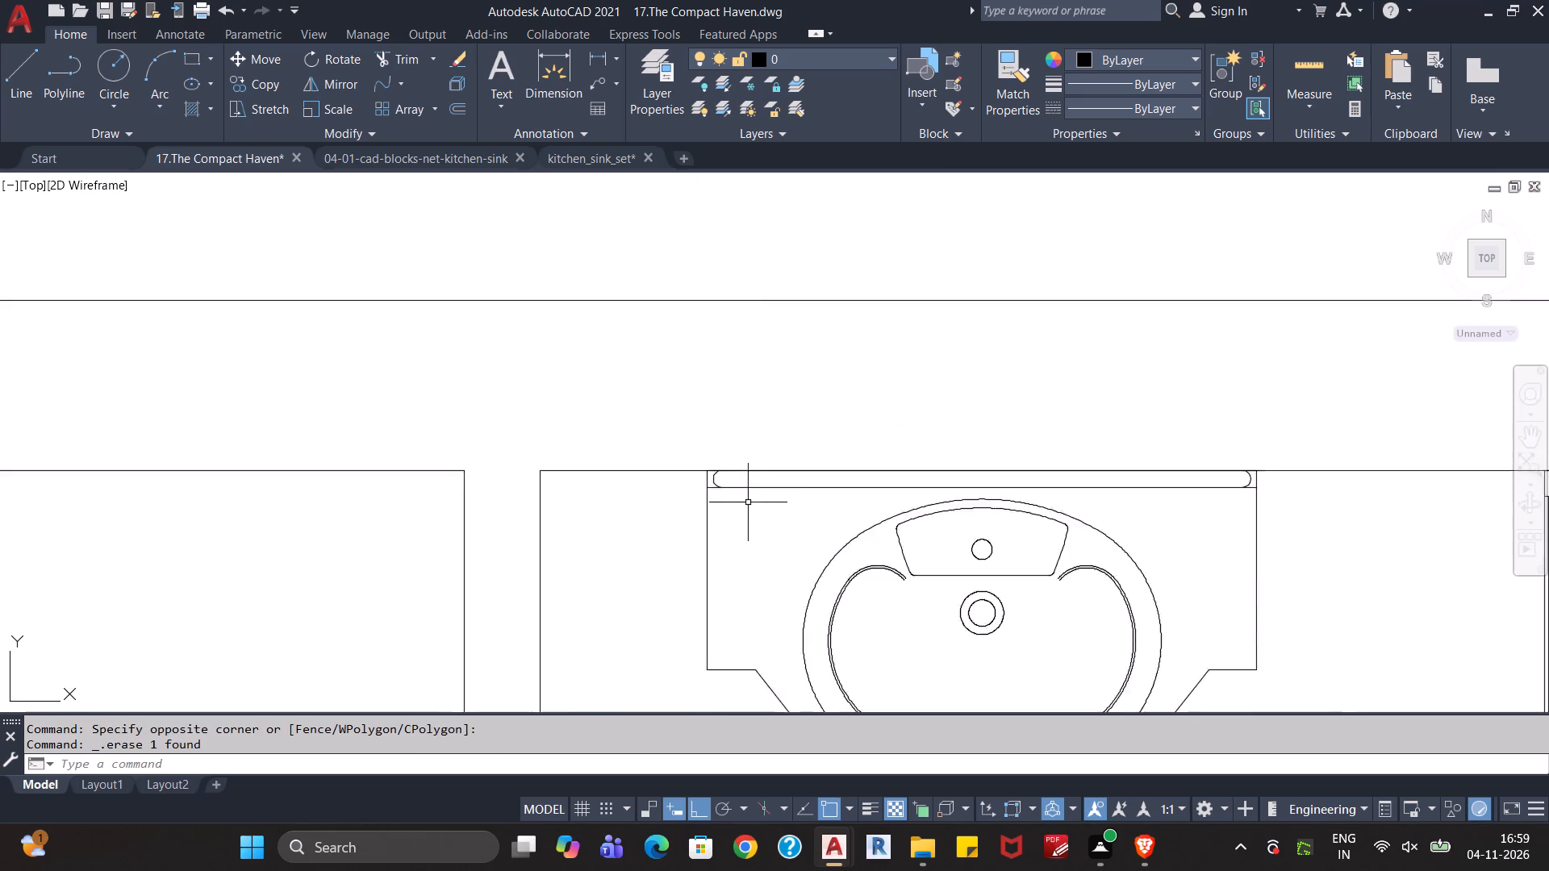
{"action": "scroll", "coordinate": [748, 502], "scroll_direction": "down", "scroll_amount": 1}
{"action": "middle_click_drag", "start_coordinate": [1124, 561], "coordinate": [593, 534]}
{"action": "scroll", "coordinate": [525, 530], "scroll_direction": "down", "scroll_amount": 1}
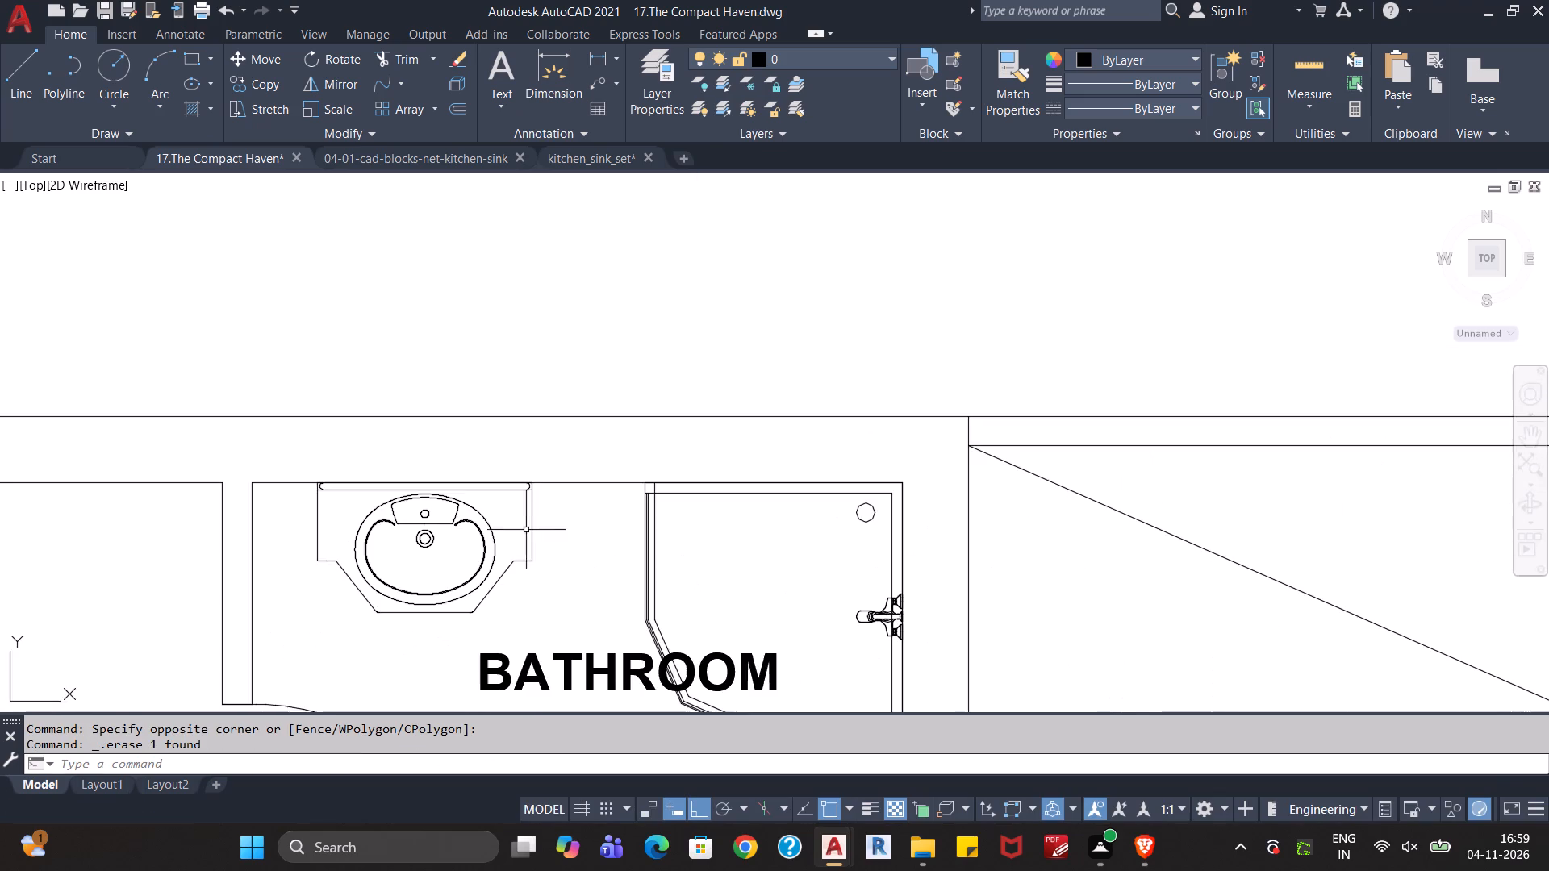
{"action": "scroll", "coordinate": [896, 549], "scroll_direction": "down", "scroll_amount": 3}
{"action": "middle_click_drag", "start_coordinate": [1120, 567], "coordinate": [738, 567]}
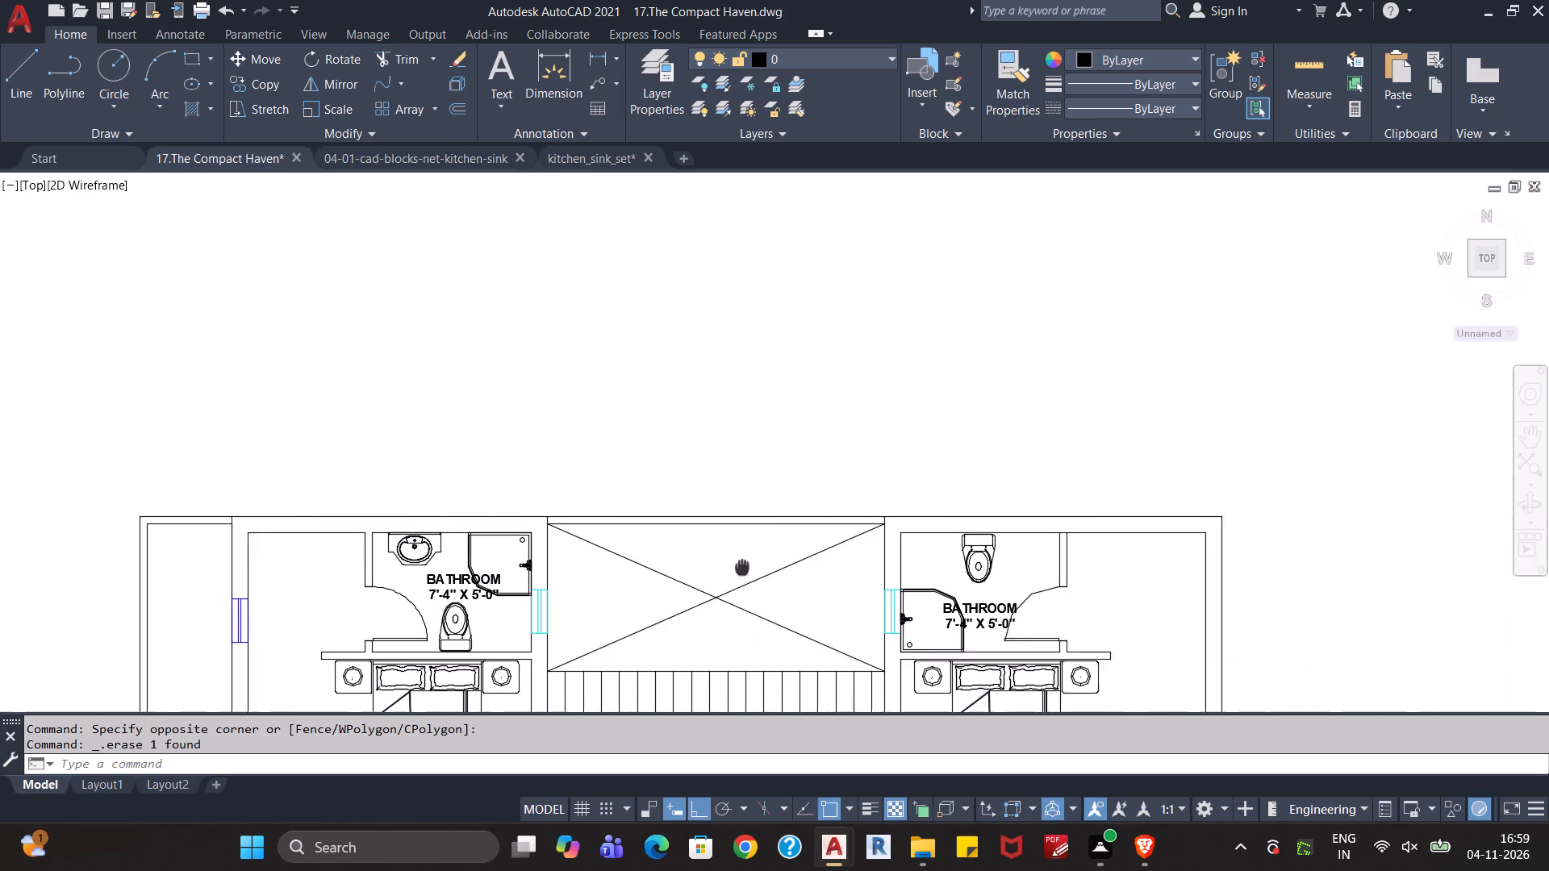
{"action": "middle_click_drag", "start_coordinate": [738, 567], "coordinate": [655, 568]}
{"action": "key", "text": "ctrl+v"}
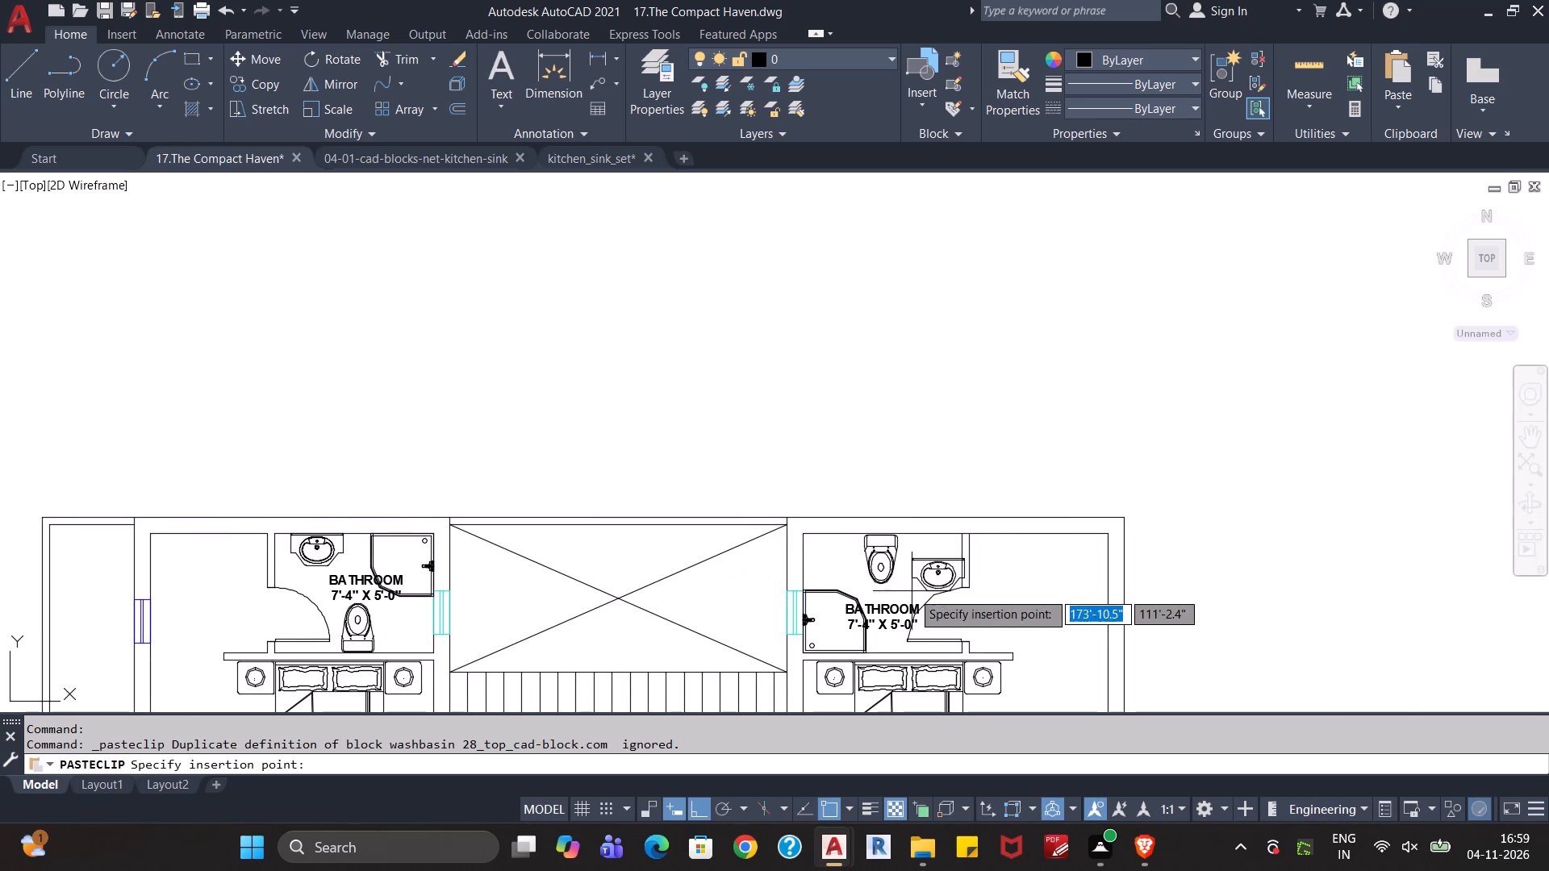
{"action": "middle_click_drag", "start_coordinate": [907, 581], "coordinate": [729, 613]}
{"action": "scroll", "coordinate": [729, 613], "scroll_direction": "up", "scroll_amount": 2}
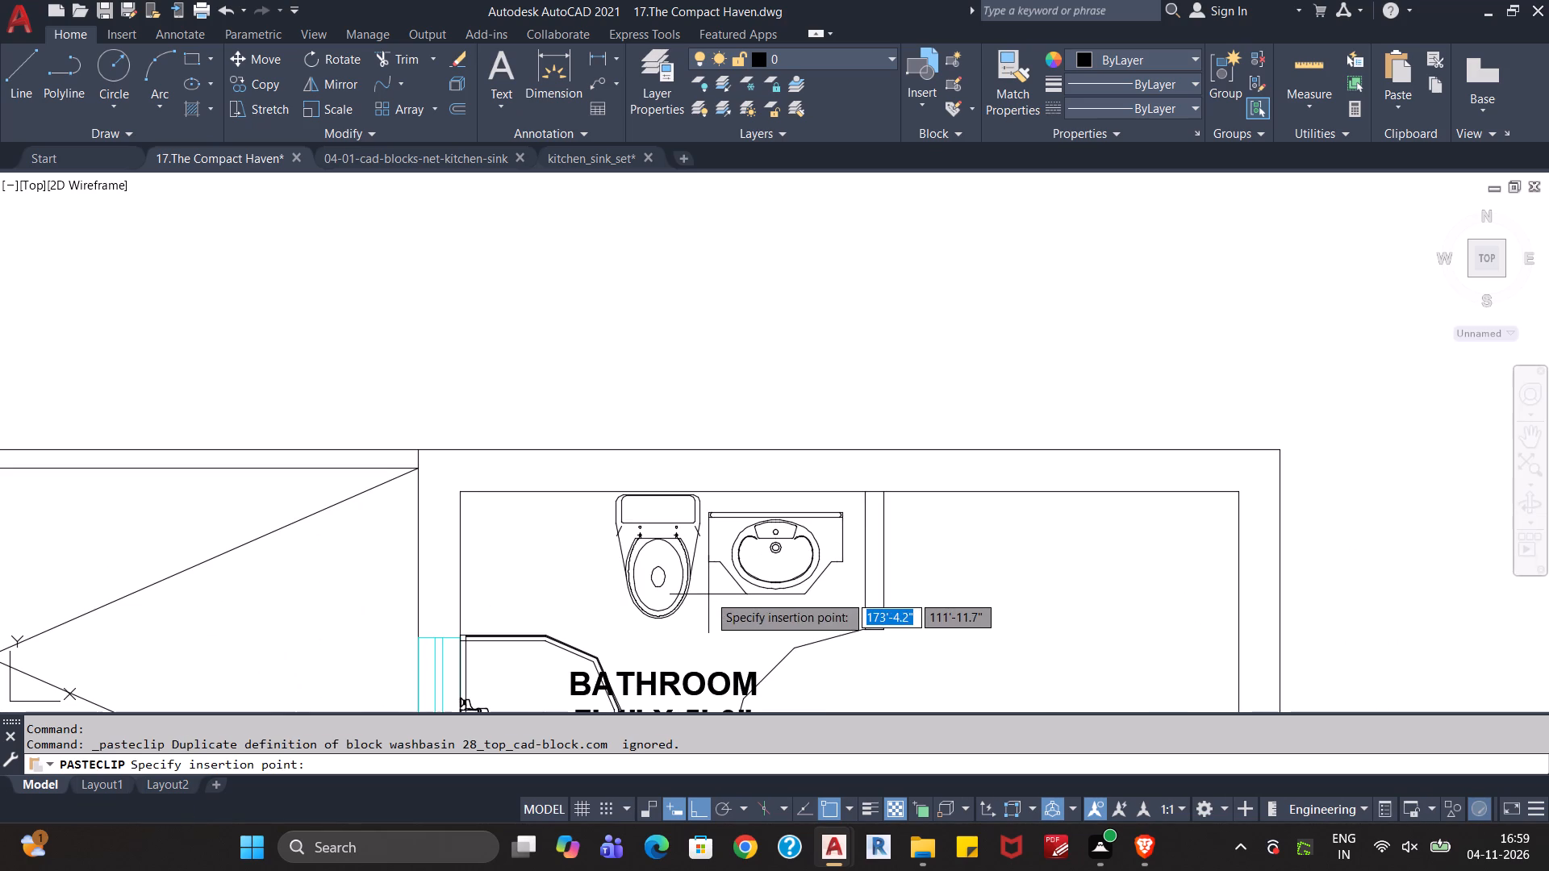
{"action": "scroll", "coordinate": [720, 585], "scroll_direction": "down", "scroll_amount": 2}
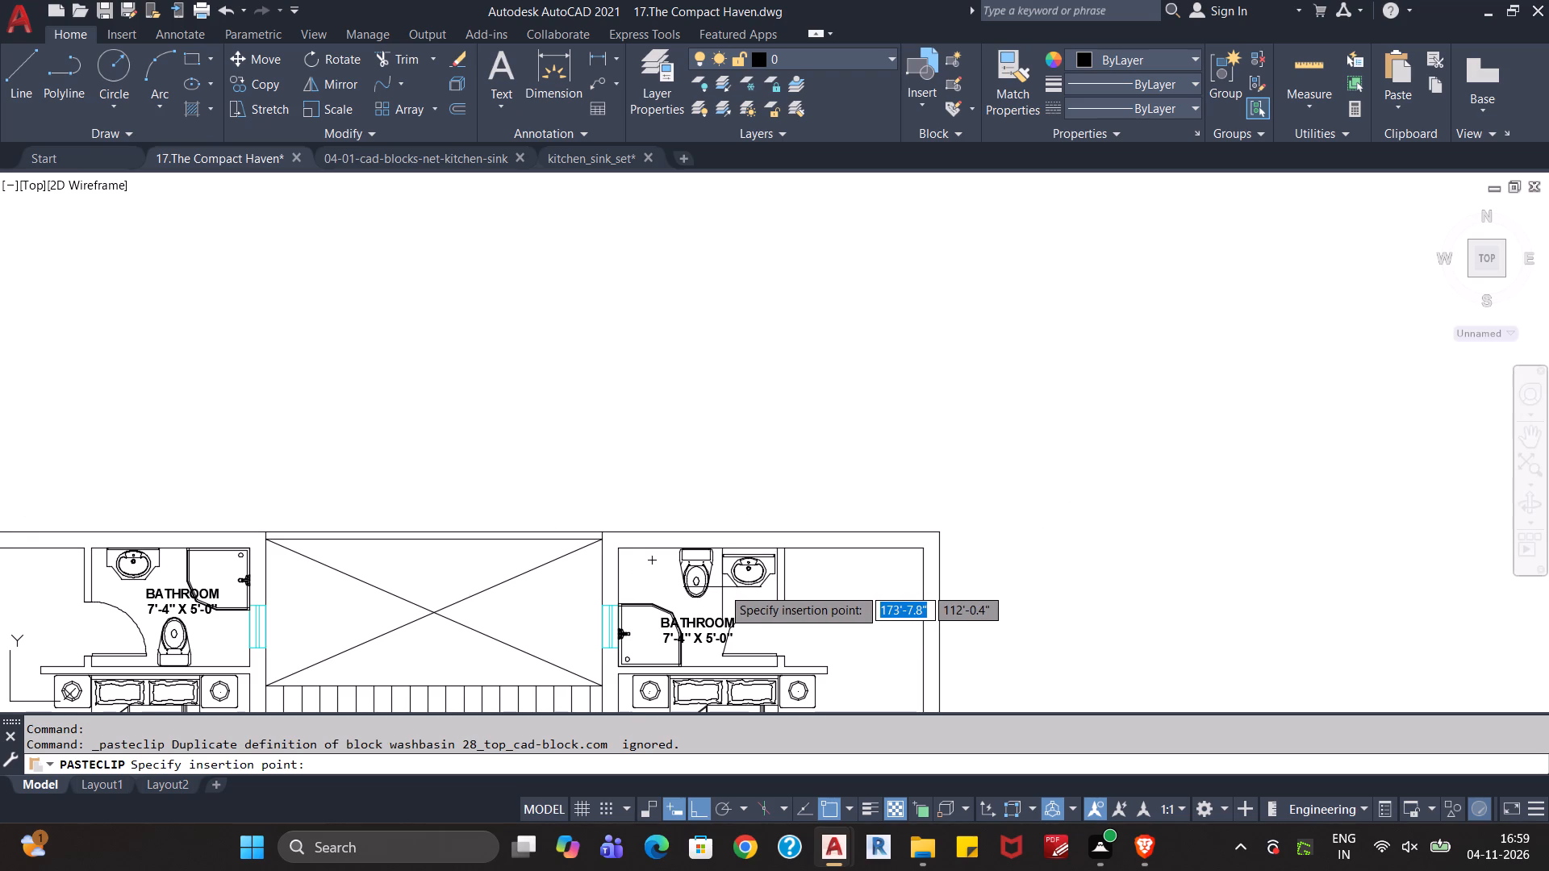
{"action": "scroll", "coordinate": [722, 588], "scroll_direction": "up", "scroll_amount": 2}
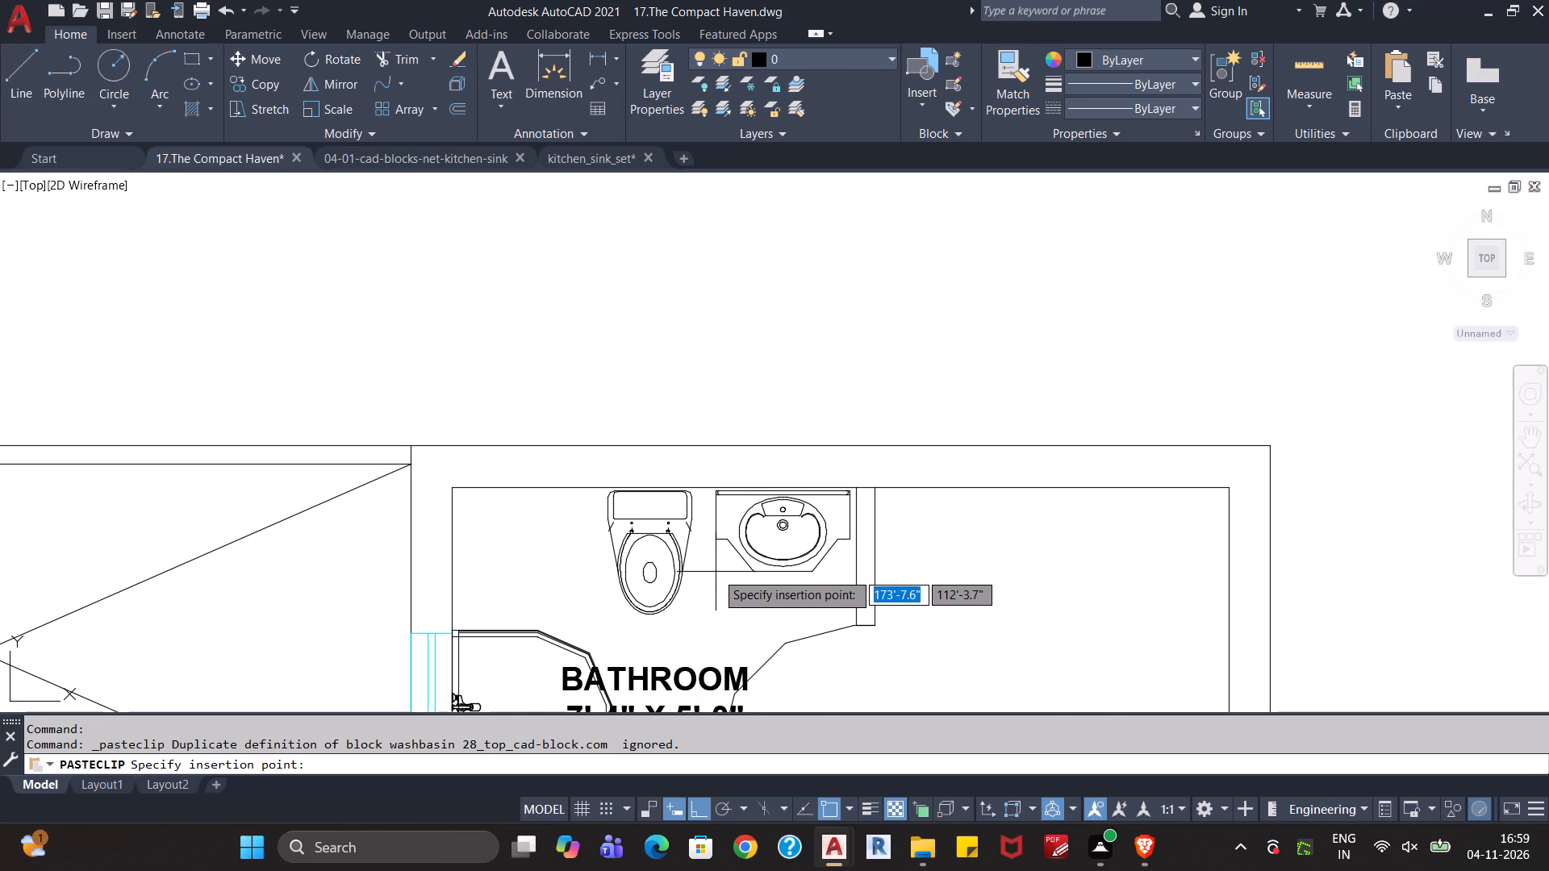
{"action": "scroll", "coordinate": [716, 572], "scroll_direction": "up", "scroll_amount": 2}
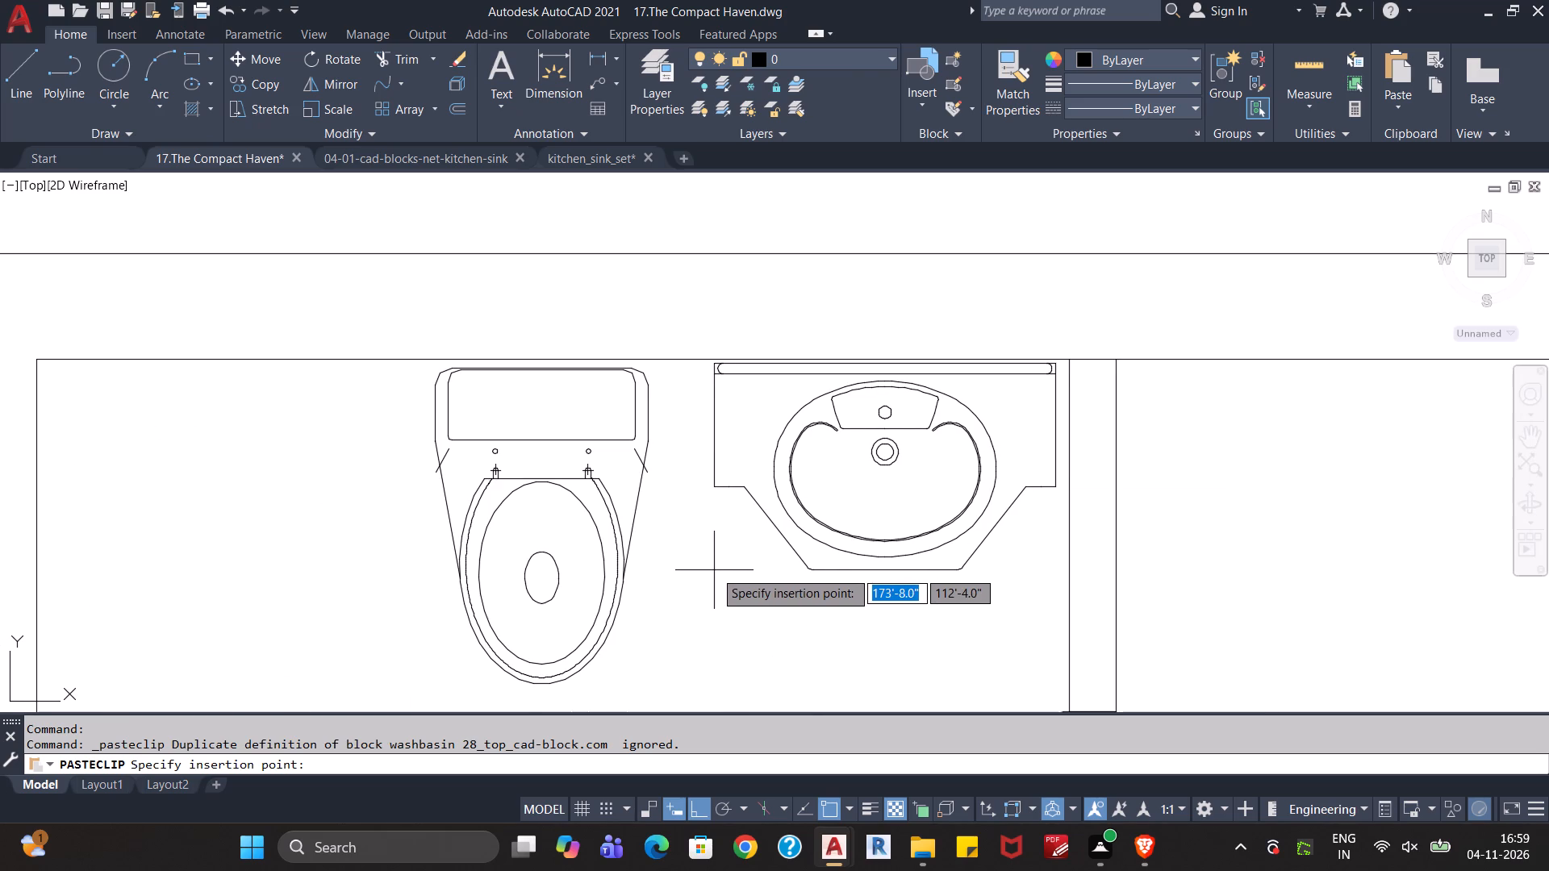
{"action": "left_click", "coordinate": [714, 571]}
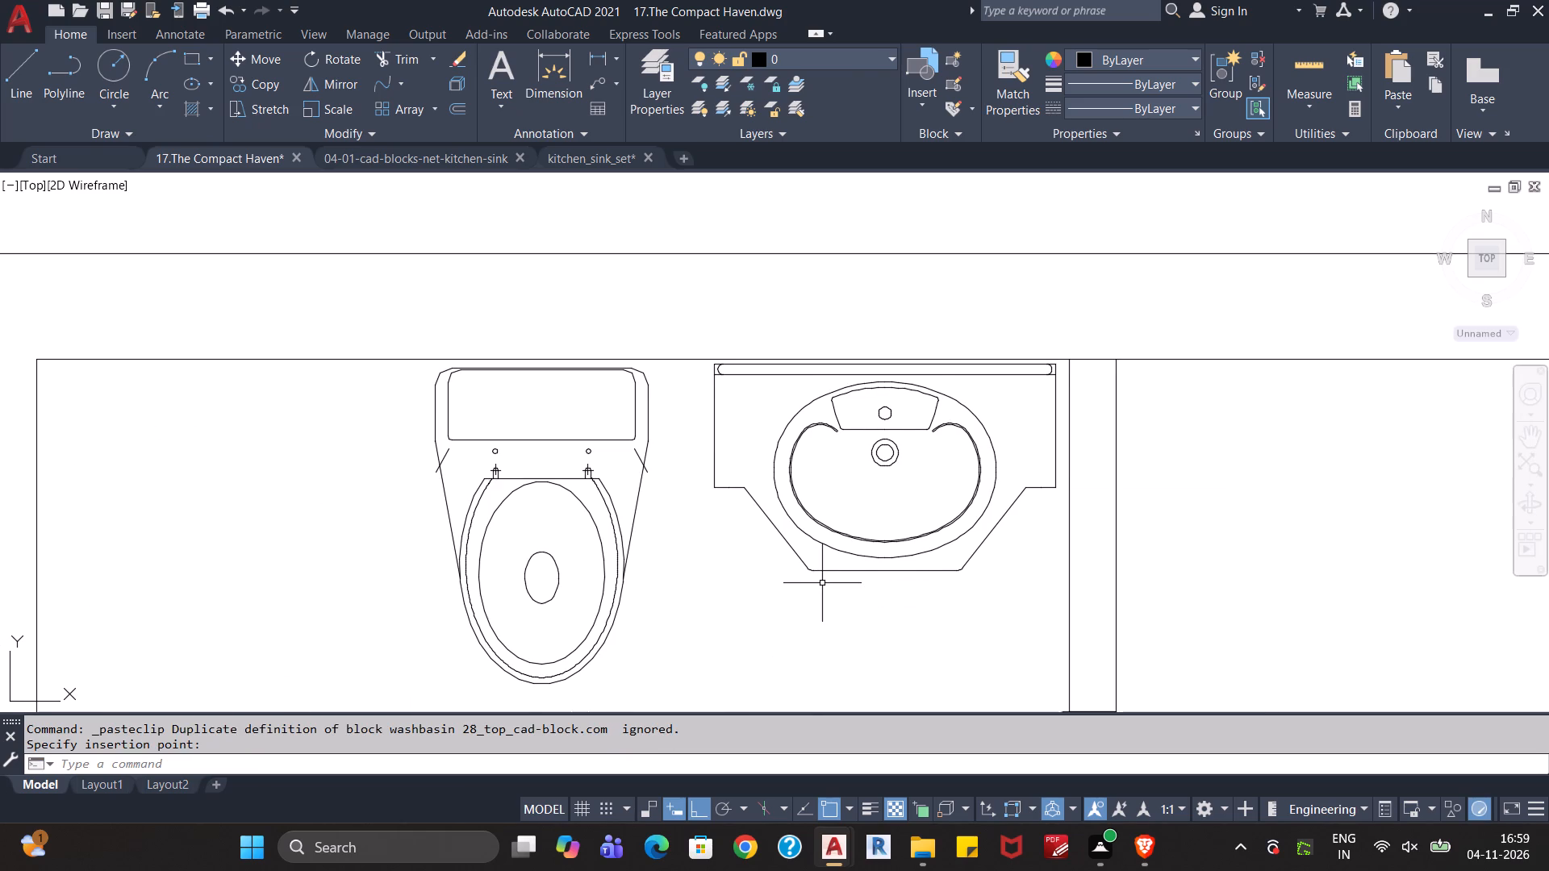
Draw a vertical construction line through the upper-right corner of the newly pasted washbasin.
{"action": "type", "text": "XL"}
{"action": "key", "text": "Return"}
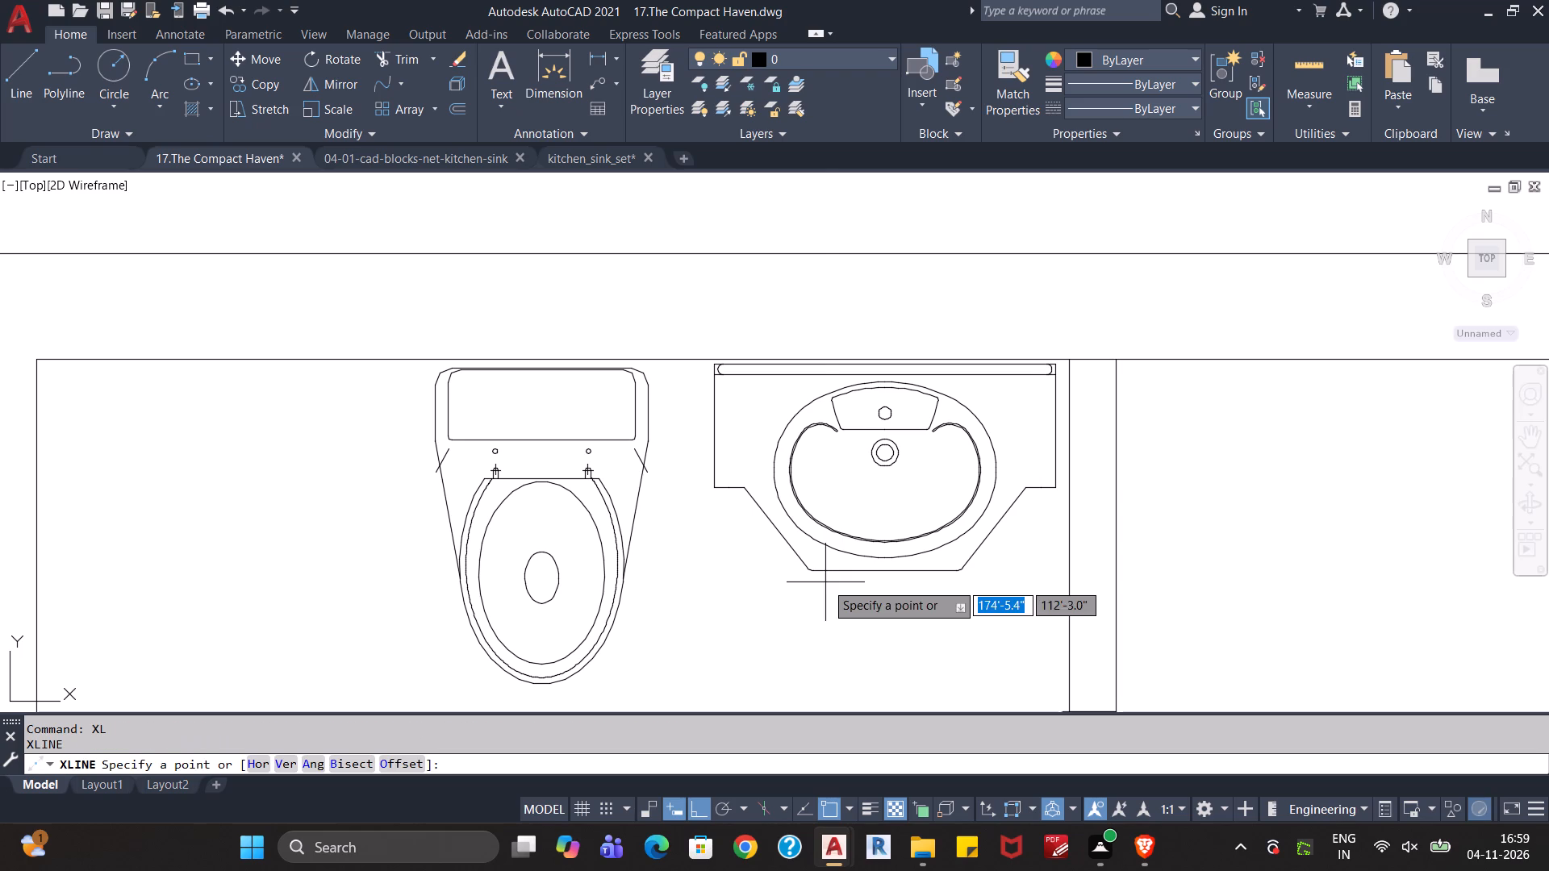
{"action": "key", "text": "v"}
{"action": "key", "text": "Return"}
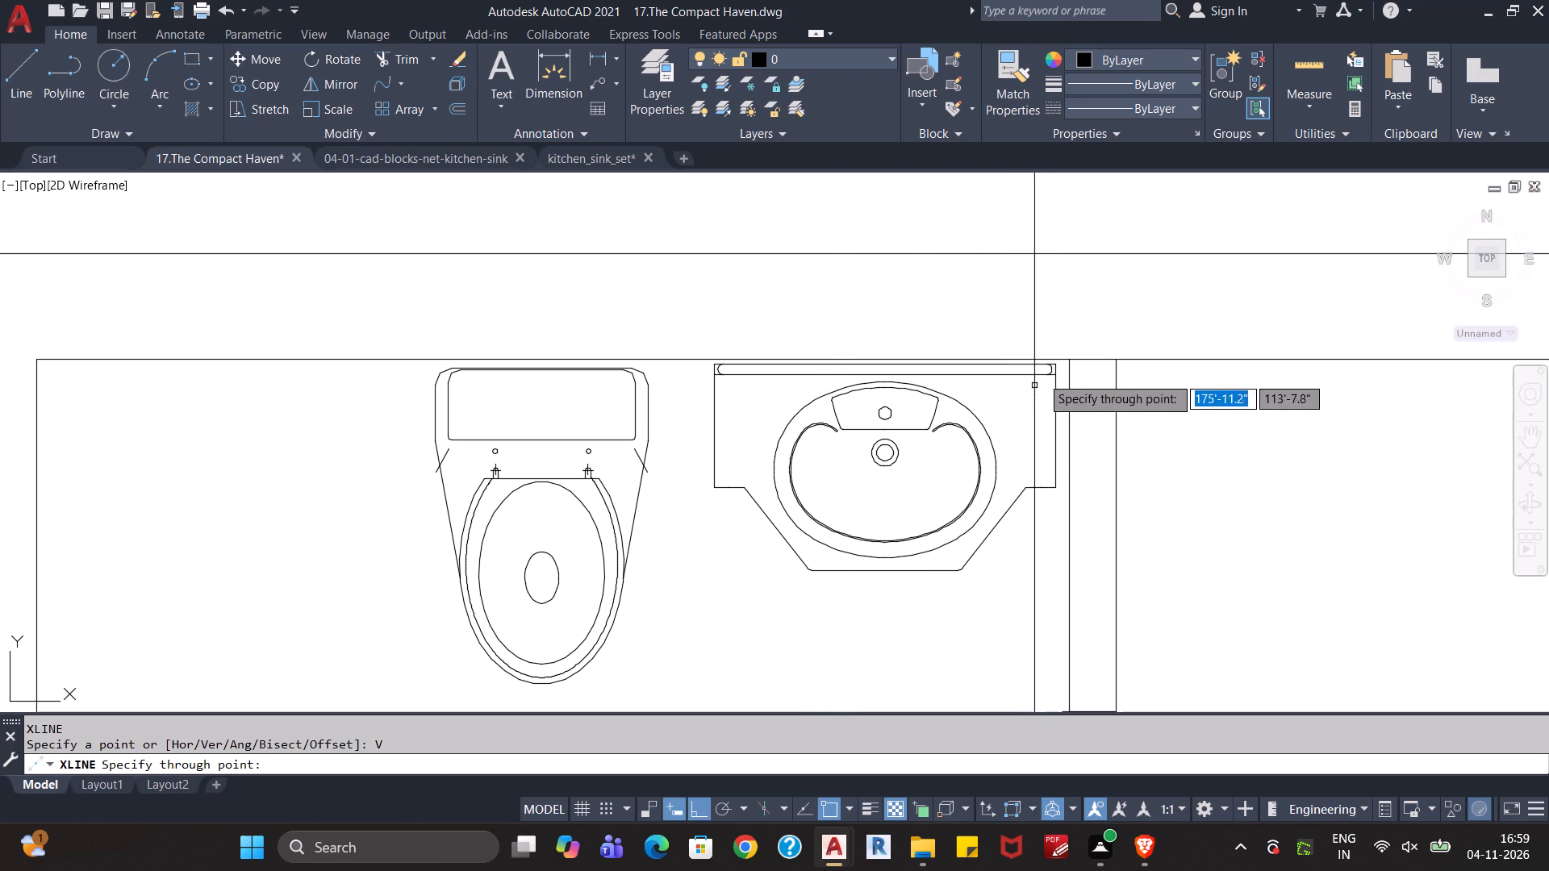
{"action": "scroll", "coordinate": [1053, 369], "scroll_direction": "up", "scroll_amount": 4}
{"action": "left_click", "coordinate": [1067, 340]}
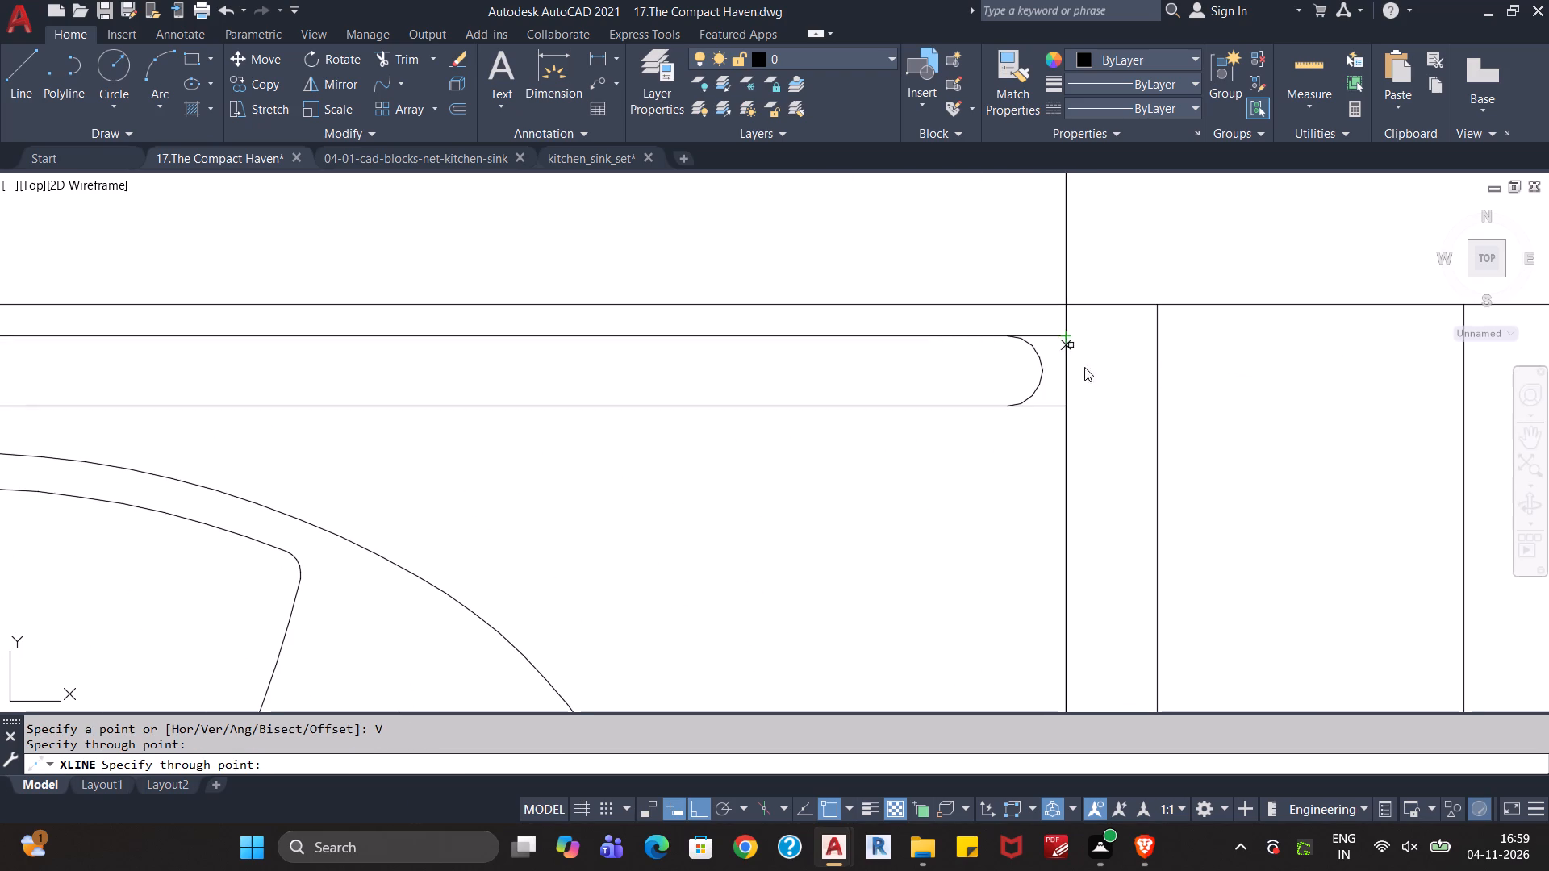
{"action": "key", "text": "Escape"}
Move the upper-right bathroom's washbasin straight up from its upper-right corner to the construction line's intersection with the upper wall.
{"action": "left_click", "coordinate": [1038, 364]}
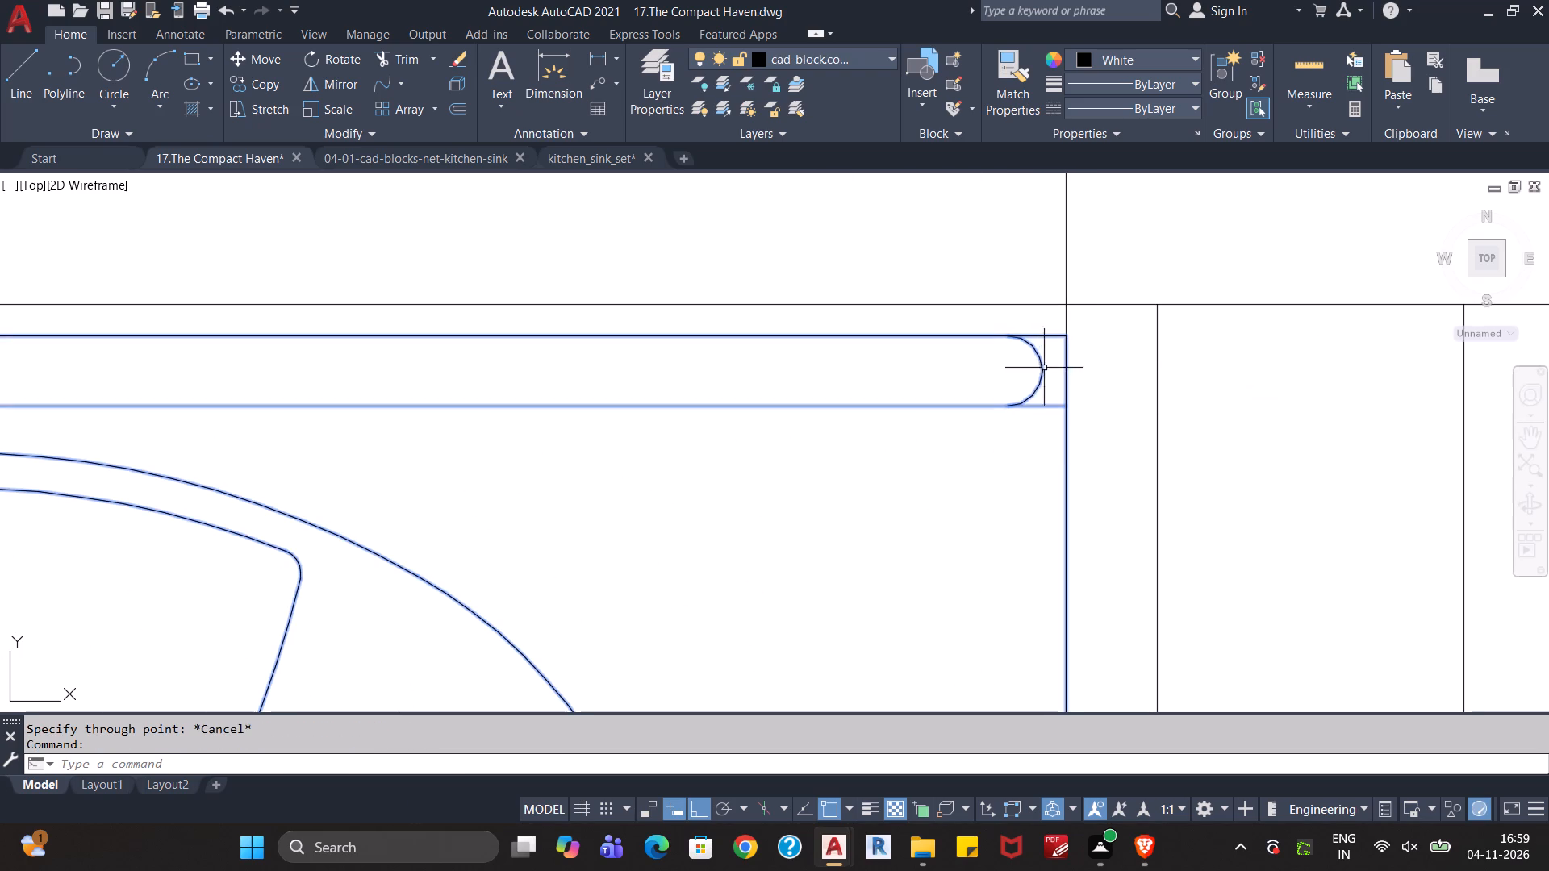
{"action": "key", "text": "m"}
{"action": "key", "text": "Return"}
{"action": "left_click", "coordinate": [1060, 340]}
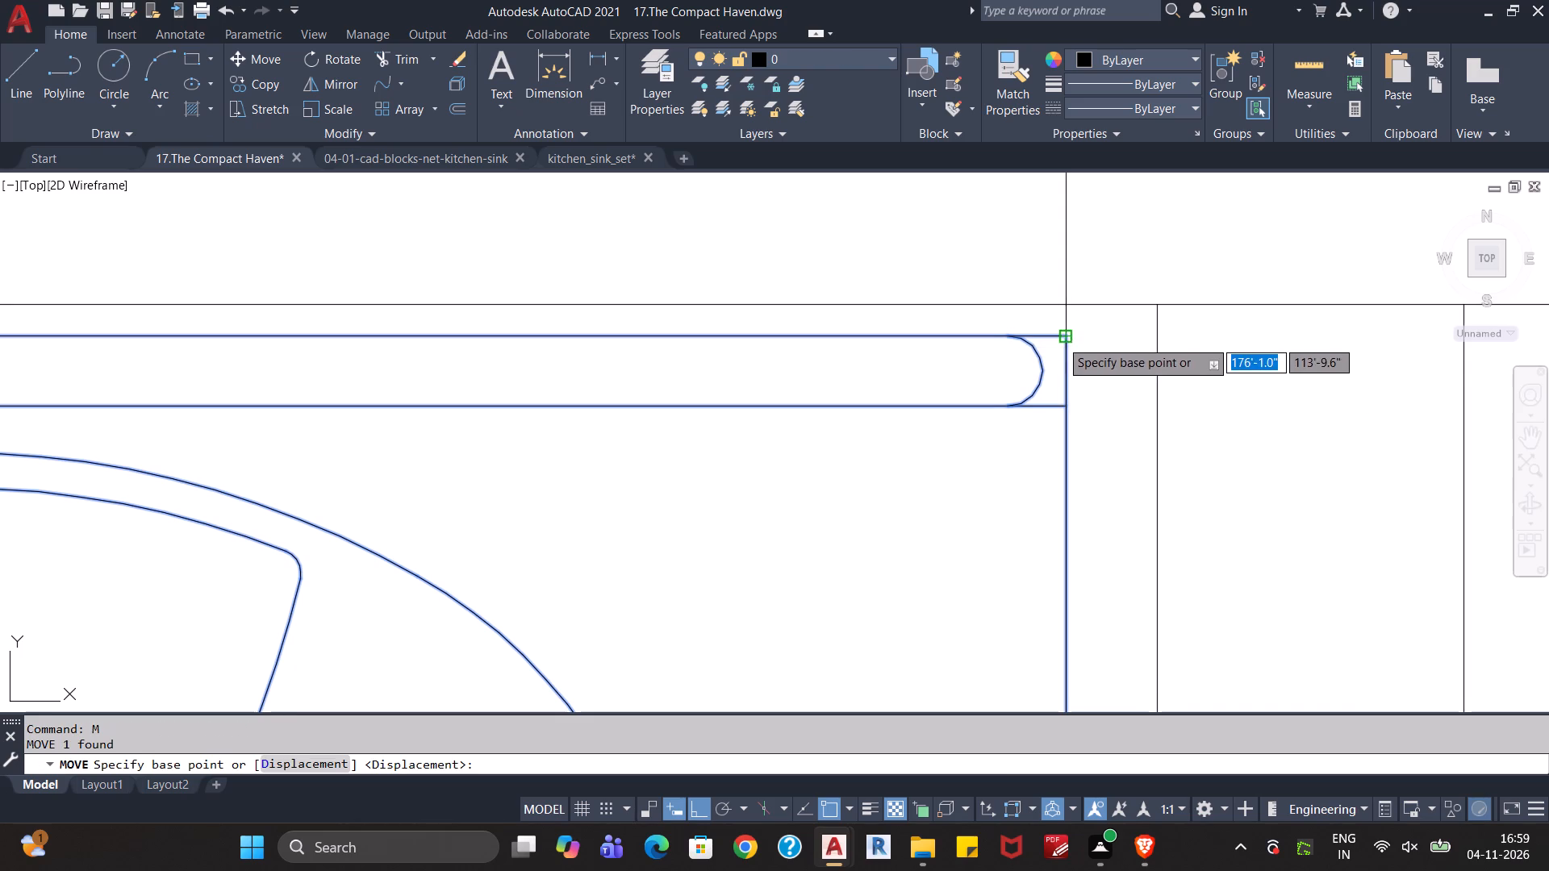
{"action": "left_click", "coordinate": [1064, 304]}
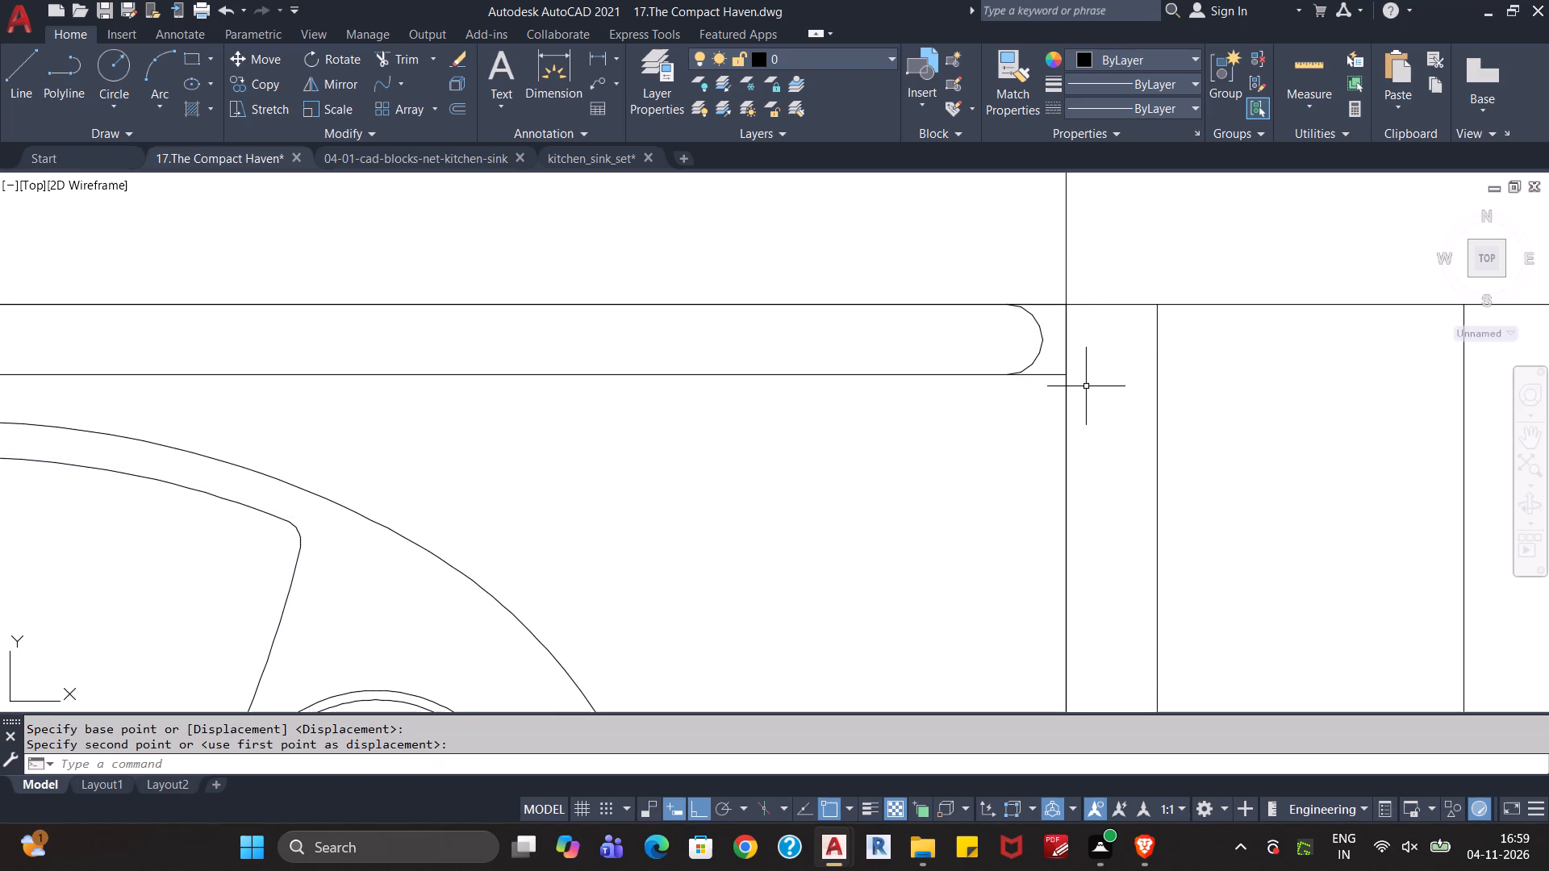
{"action": "key", "text": "Escape"}
{"action": "key", "text": "Escape"}
Erase the vertical construction line at the upper-right bathroom's washbasin.
{"action": "left_click", "coordinate": [1089, 256]}
{"action": "left_click", "coordinate": [1049, 272]}
{"action": "key", "text": "Delete"}
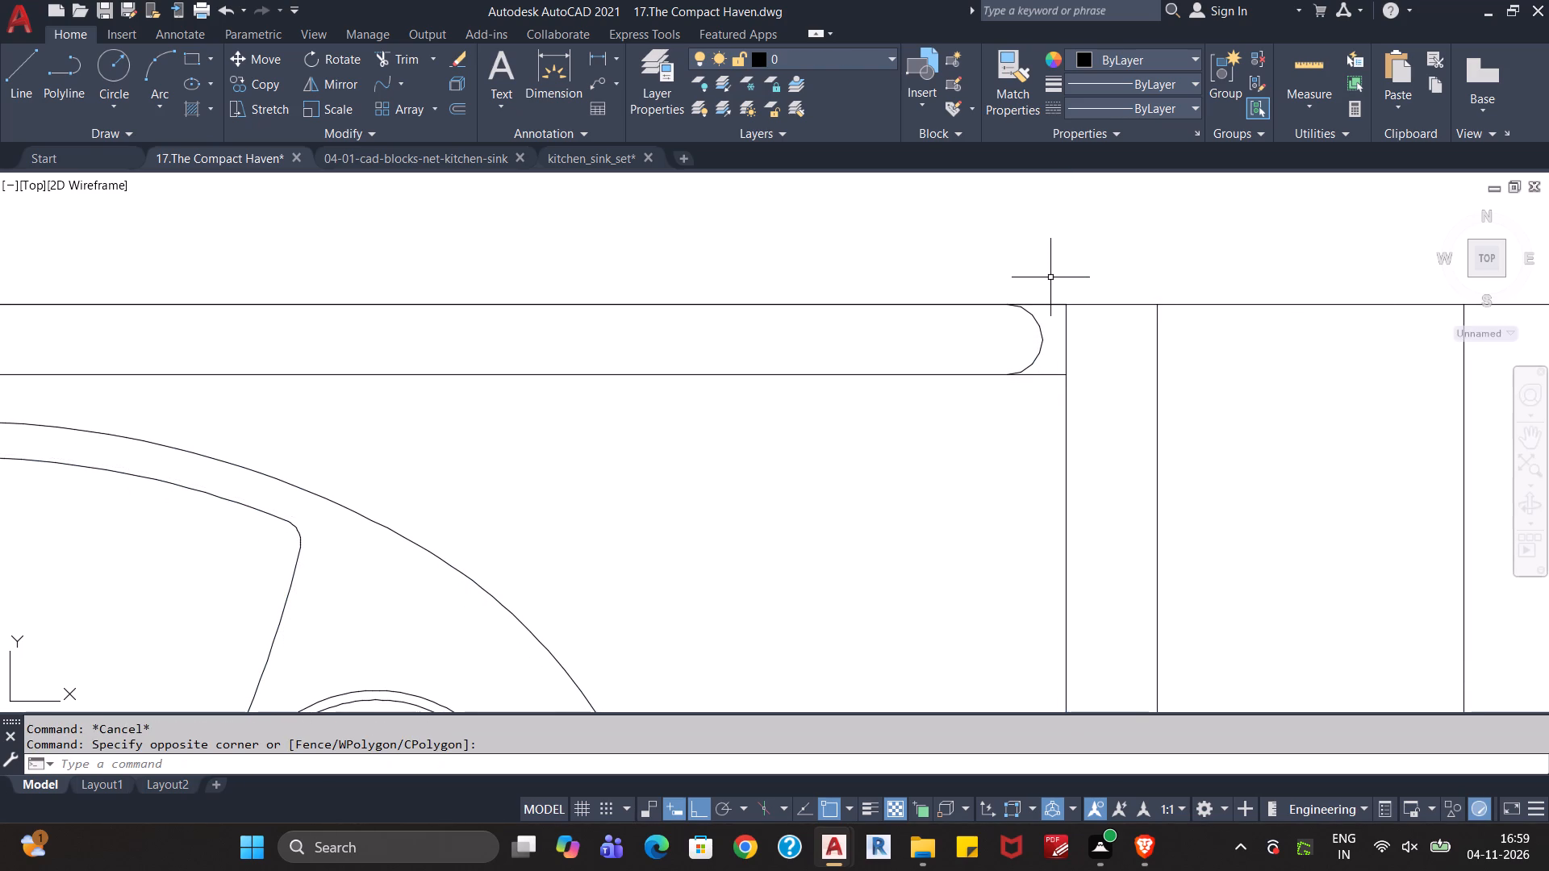
Check the washbasin placement in the upper bathrooms and review the bedrooms and central sit out around them.
{"action": "scroll", "coordinate": [1050, 277], "scroll_direction": "up", "scroll_amount": 1}
{"action": "scroll", "coordinate": [1050, 287], "scroll_direction": "down", "scroll_amount": 5}
{"action": "scroll", "coordinate": [915, 519], "scroll_direction": "down", "scroll_amount": 2}
{"action": "middle_click_drag", "start_coordinate": [879, 598], "coordinate": [854, 531]}
{"action": "scroll", "coordinate": [834, 495], "scroll_direction": "down", "scroll_amount": 1}
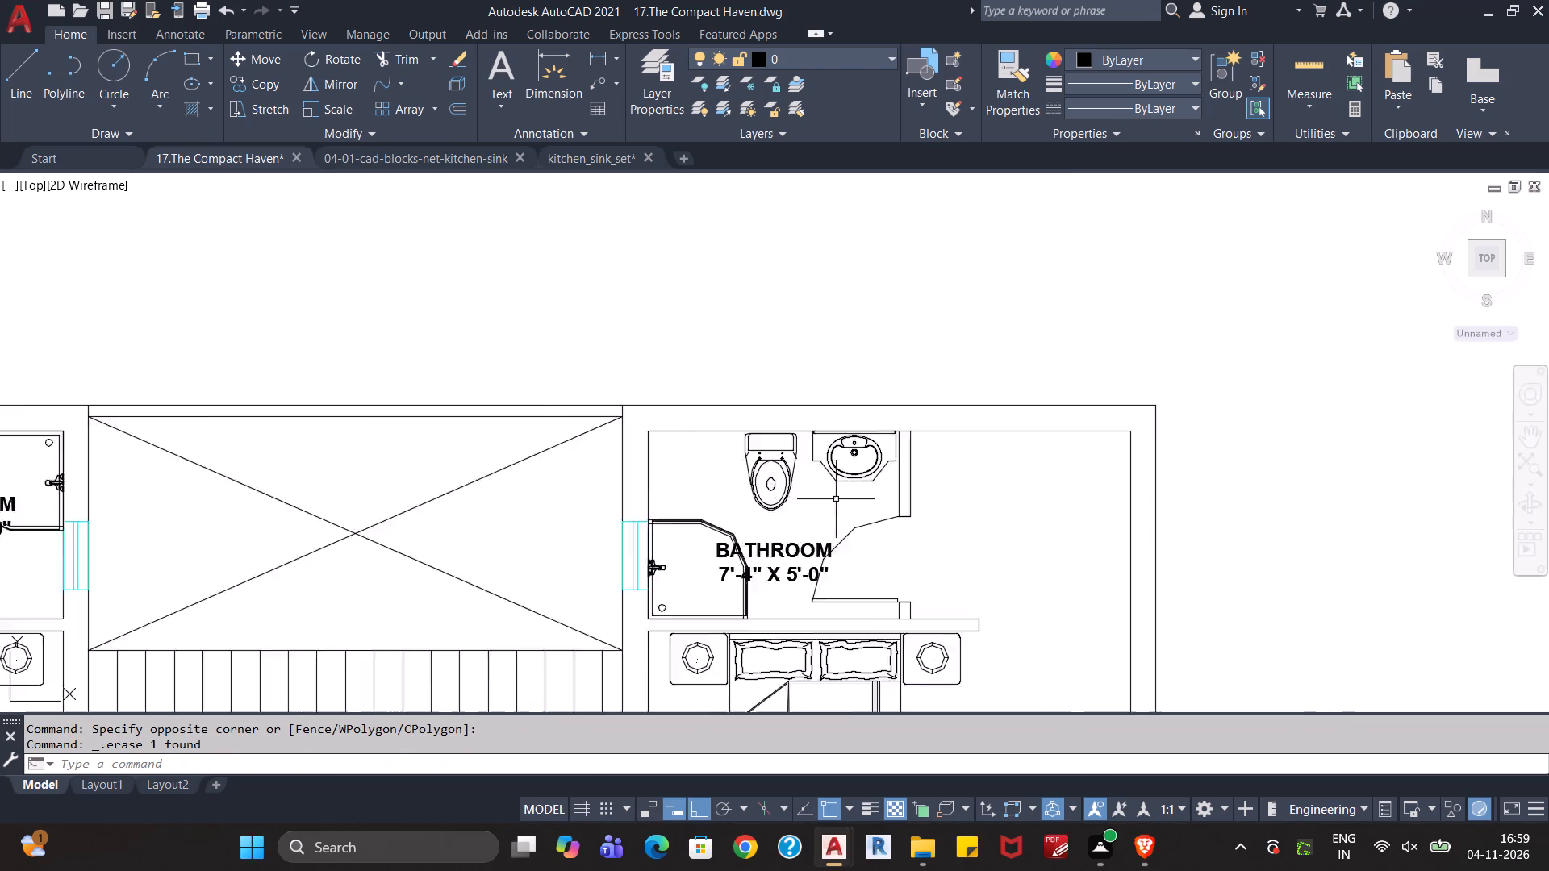
{"action": "scroll", "coordinate": [837, 500], "scroll_direction": "down", "scroll_amount": 1}
{"action": "middle_click_drag", "start_coordinate": [966, 571], "coordinate": [954, 469]}
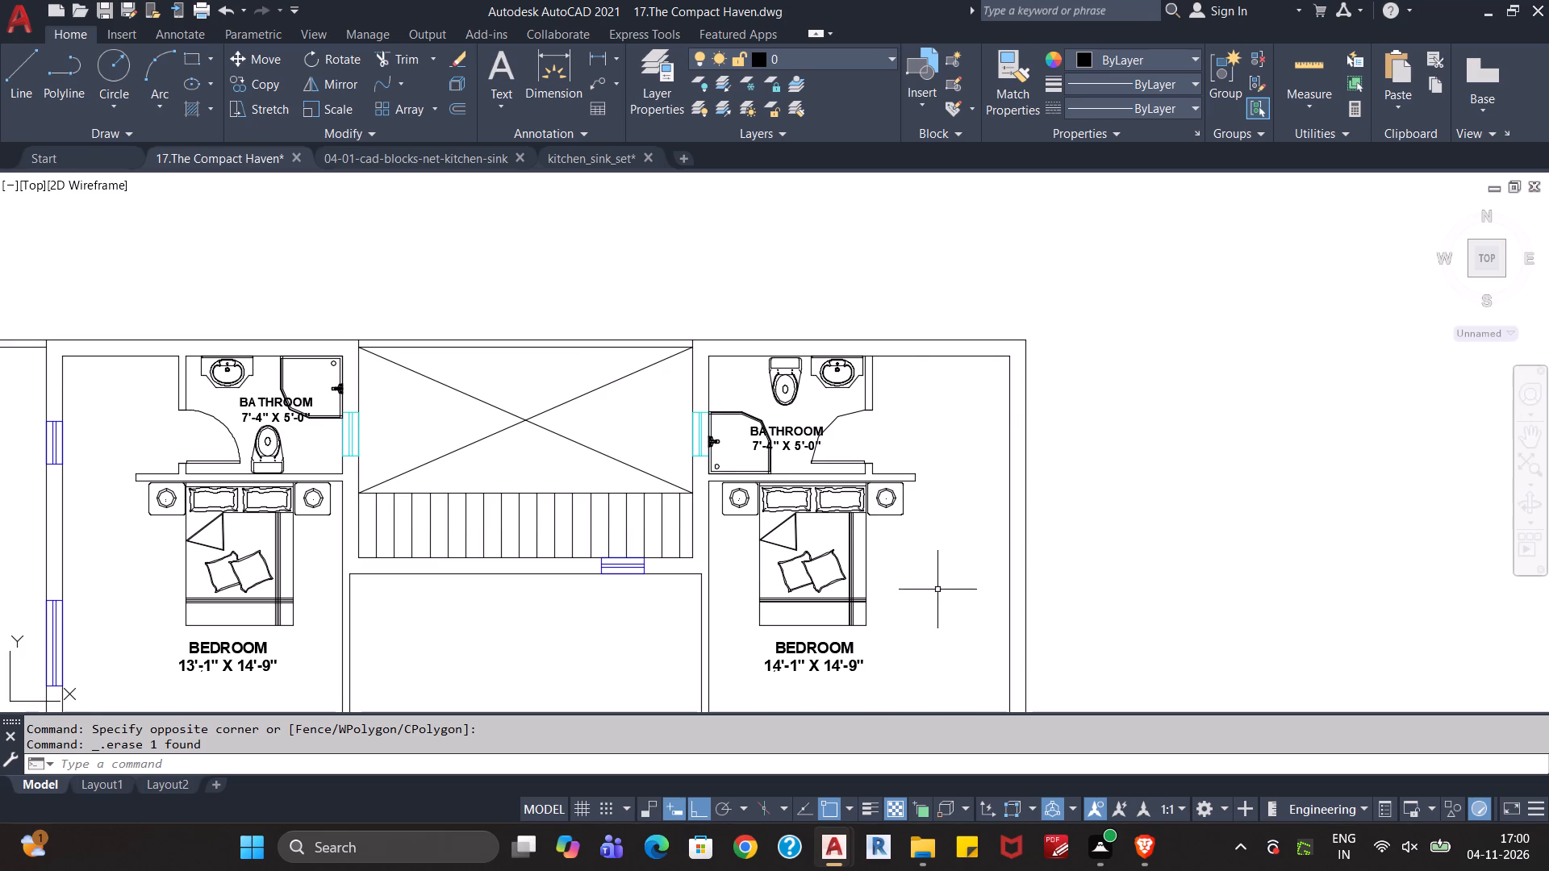
{"action": "scroll", "coordinate": [942, 608], "scroll_direction": "down", "scroll_amount": 1}
{"action": "middle_click_drag", "start_coordinate": [950, 632], "coordinate": [927, 471]}
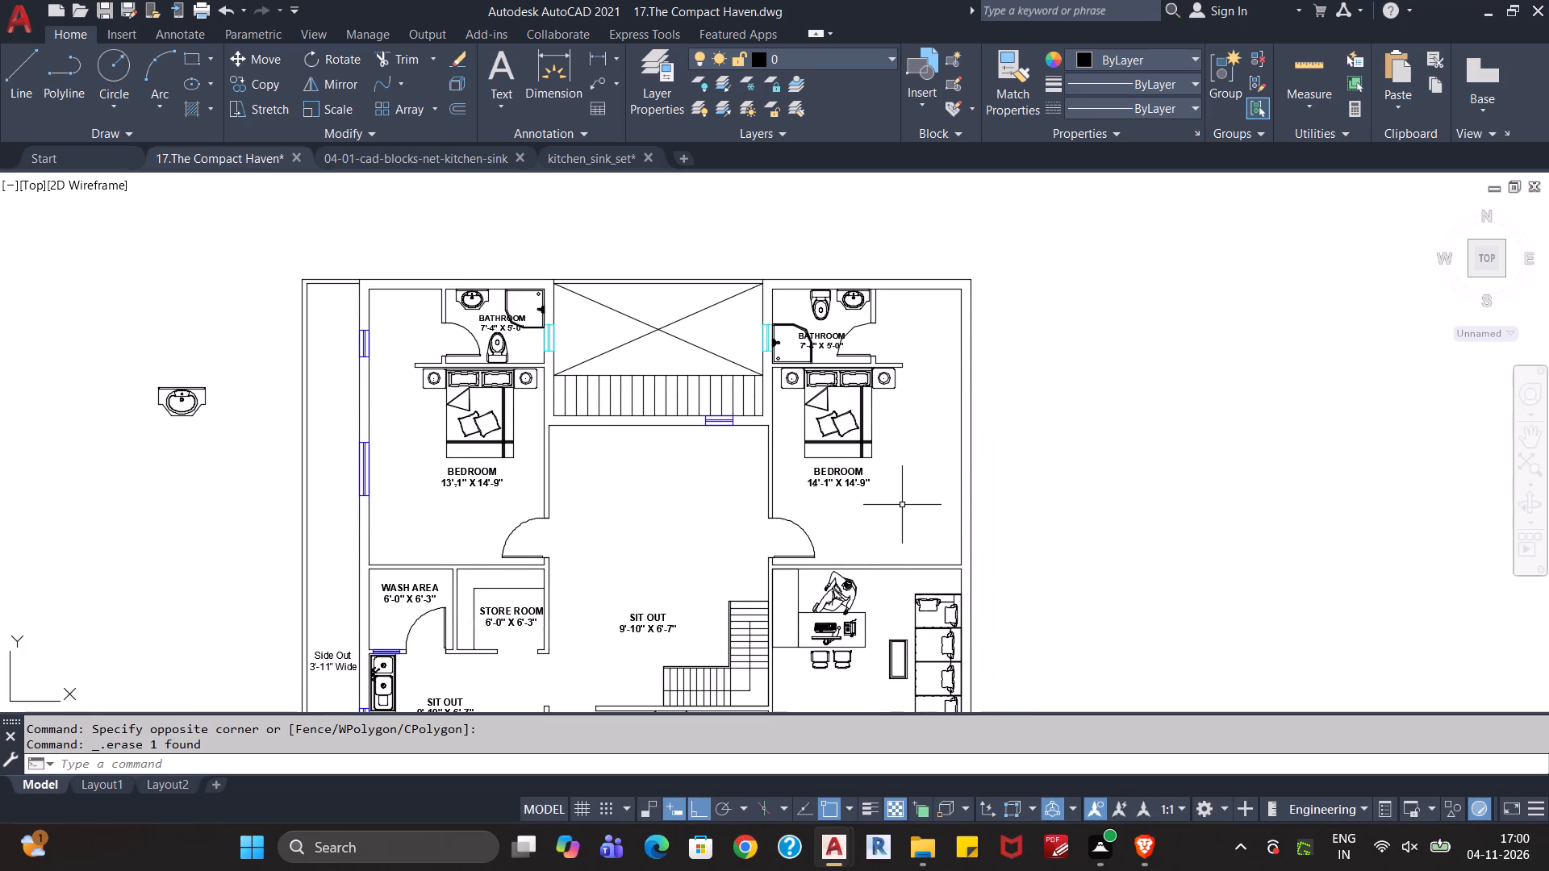
{"action": "scroll", "coordinate": [900, 511], "scroll_direction": "up", "scroll_amount": 1}
{"action": "middle_click_drag", "start_coordinate": [890, 516], "coordinate": [945, 434]}
{"action": "scroll", "coordinate": [946, 434], "scroll_direction": "down", "scroll_amount": 1}
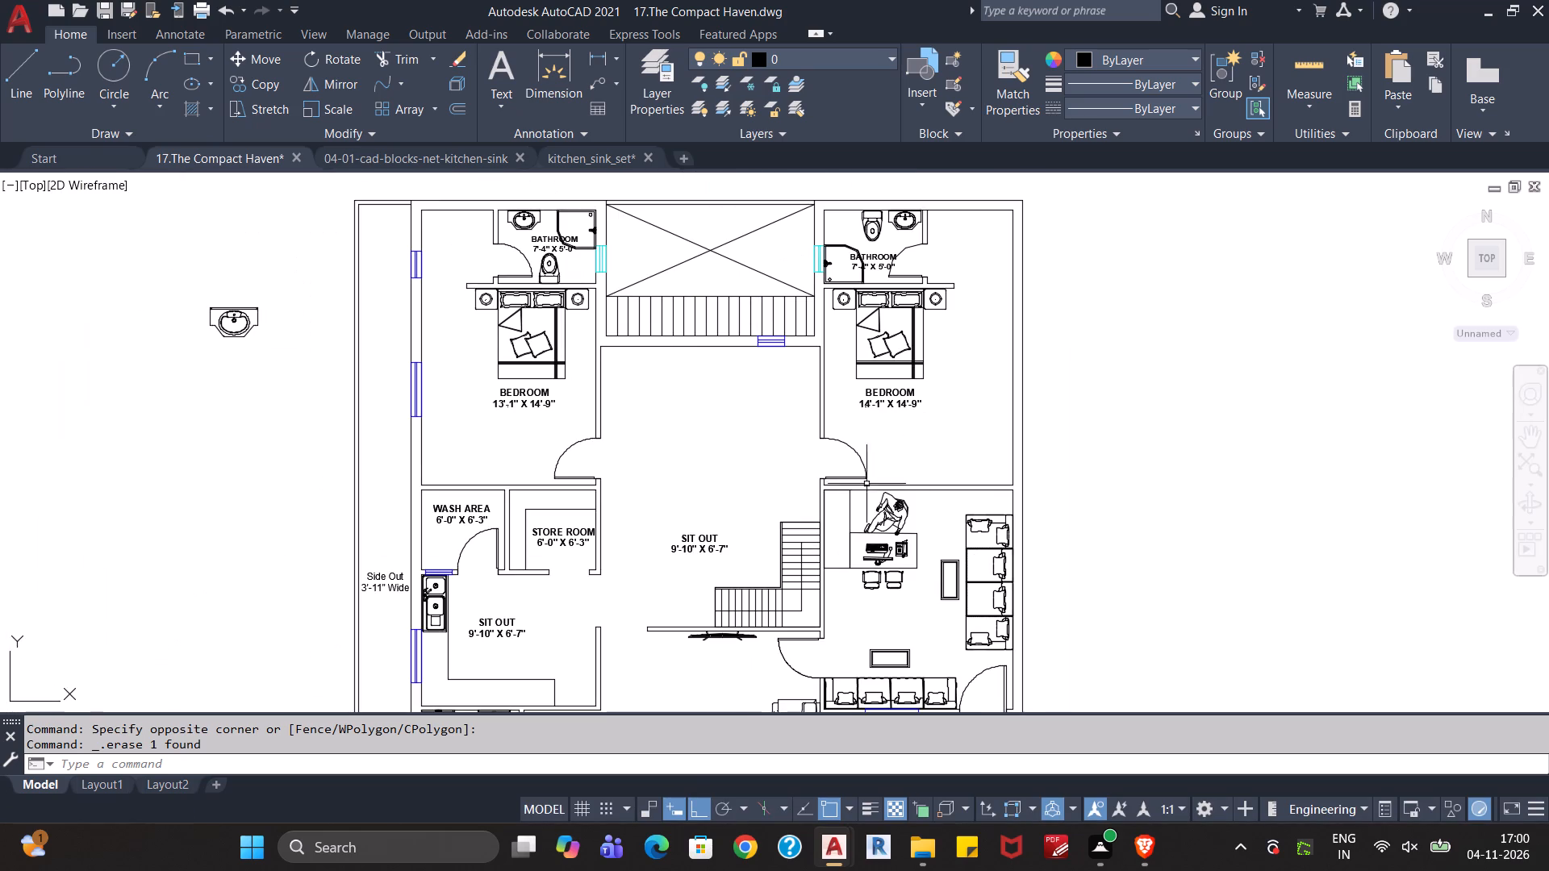
{"action": "middle_click_drag", "start_coordinate": [716, 515], "coordinate": [742, 459]}
{"action": "scroll", "coordinate": [741, 423], "scroll_direction": "down", "scroll_amount": 1}
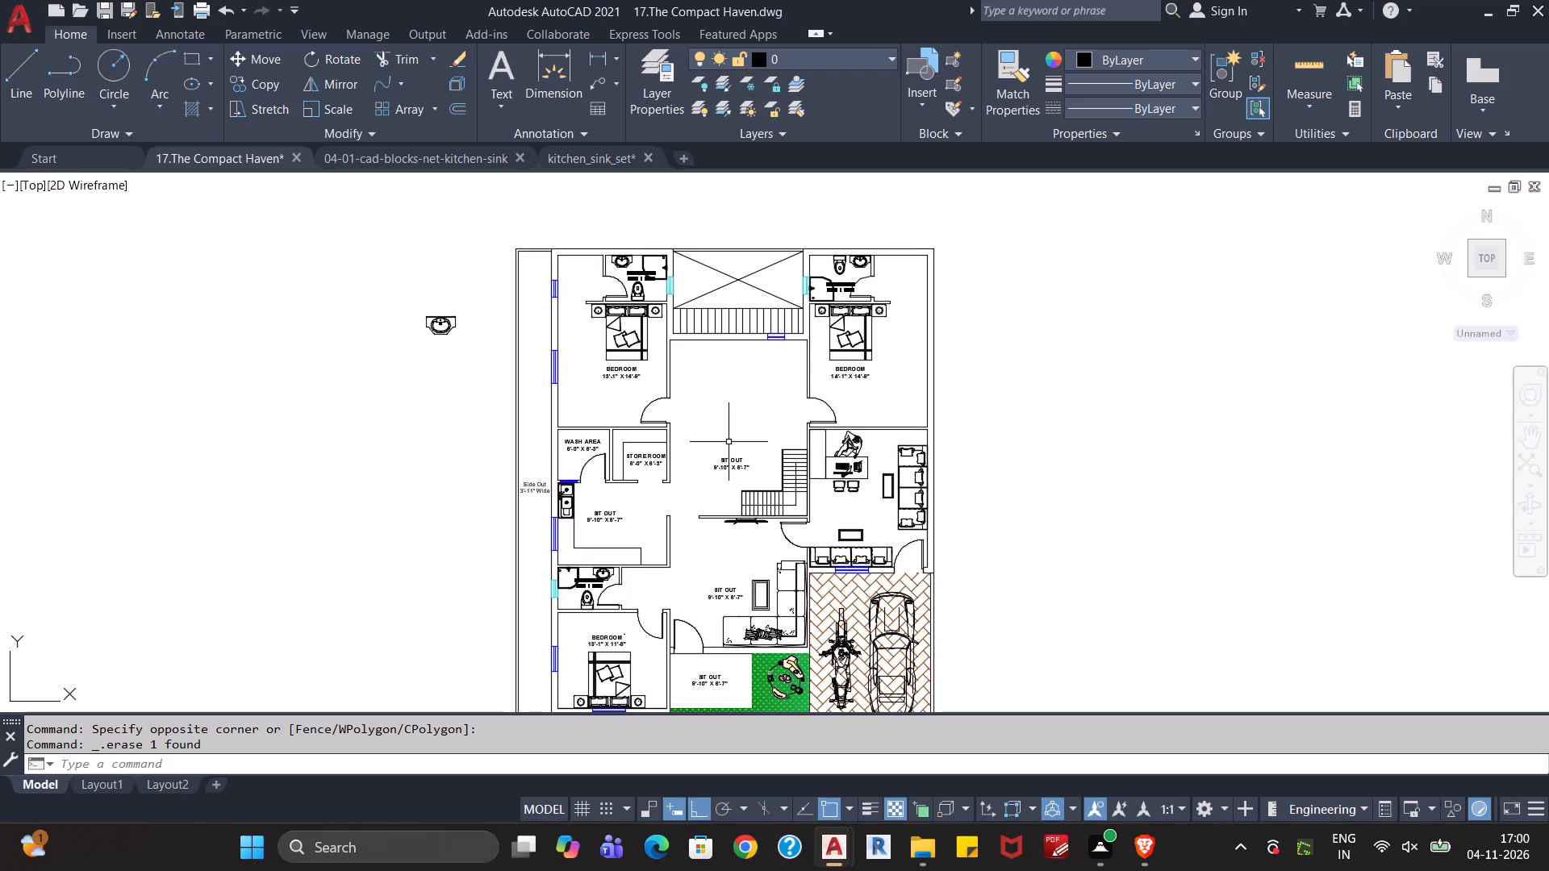
Save the floor plan drawing.
{"action": "key", "text": "ctrl+s"}
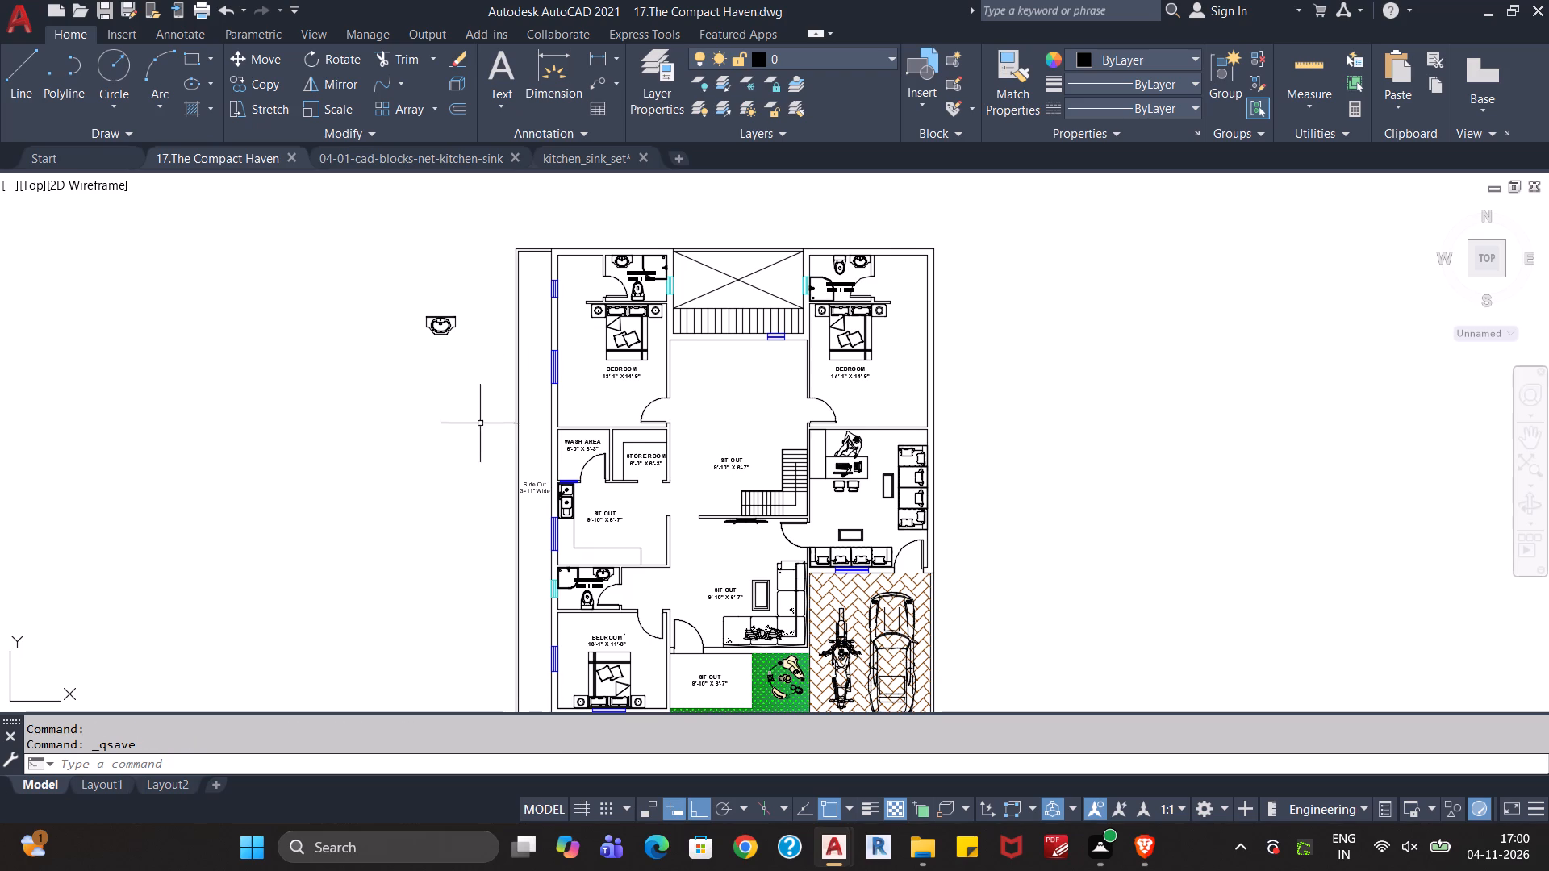
Examine the front garden, parking area, living spaces and lower bathroom of the floor plan.
{"action": "middle_click_drag", "start_coordinate": [466, 454], "coordinate": [486, 371]}
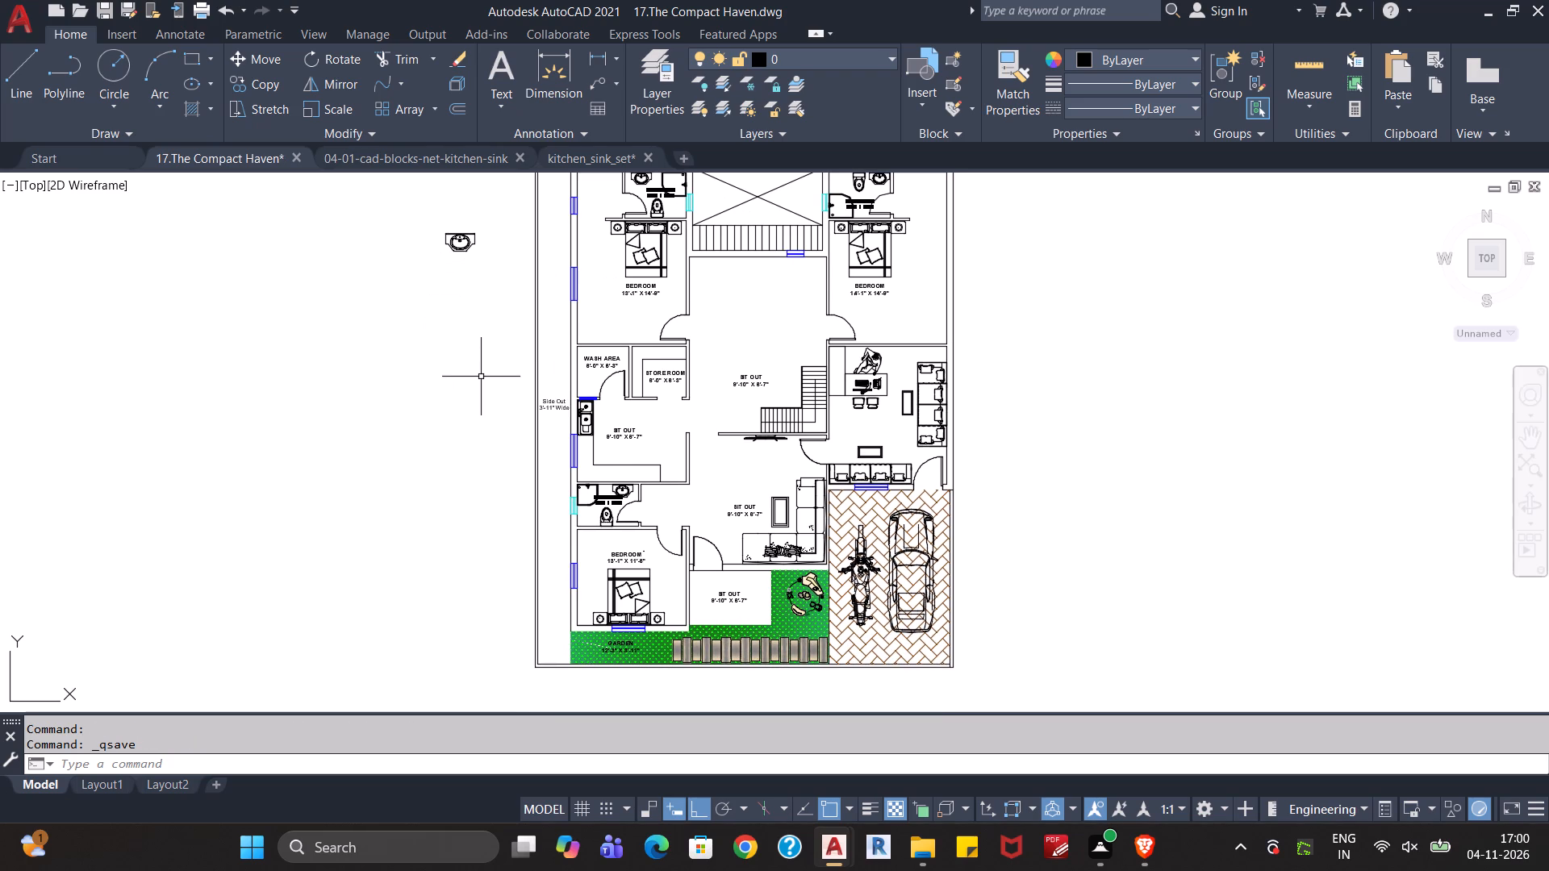
{"action": "scroll", "coordinate": [481, 383], "scroll_direction": "down", "scroll_amount": 1}
{"action": "scroll", "coordinate": [674, 581], "scroll_direction": "up", "scroll_amount": 1}
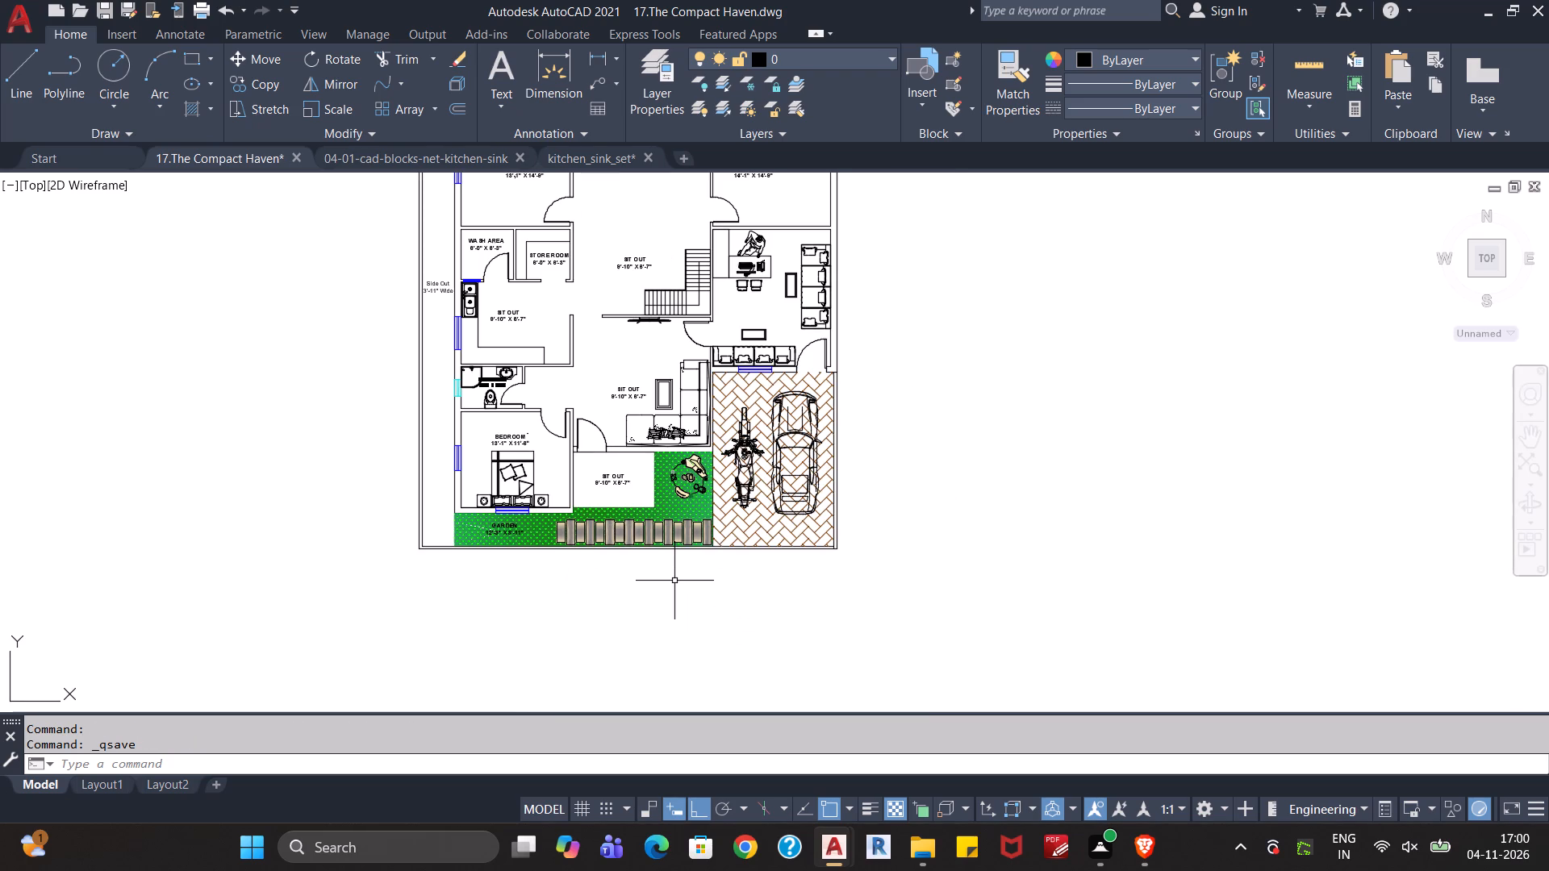
{"action": "scroll", "coordinate": [628, 604], "scroll_direction": "up", "scroll_amount": 2}
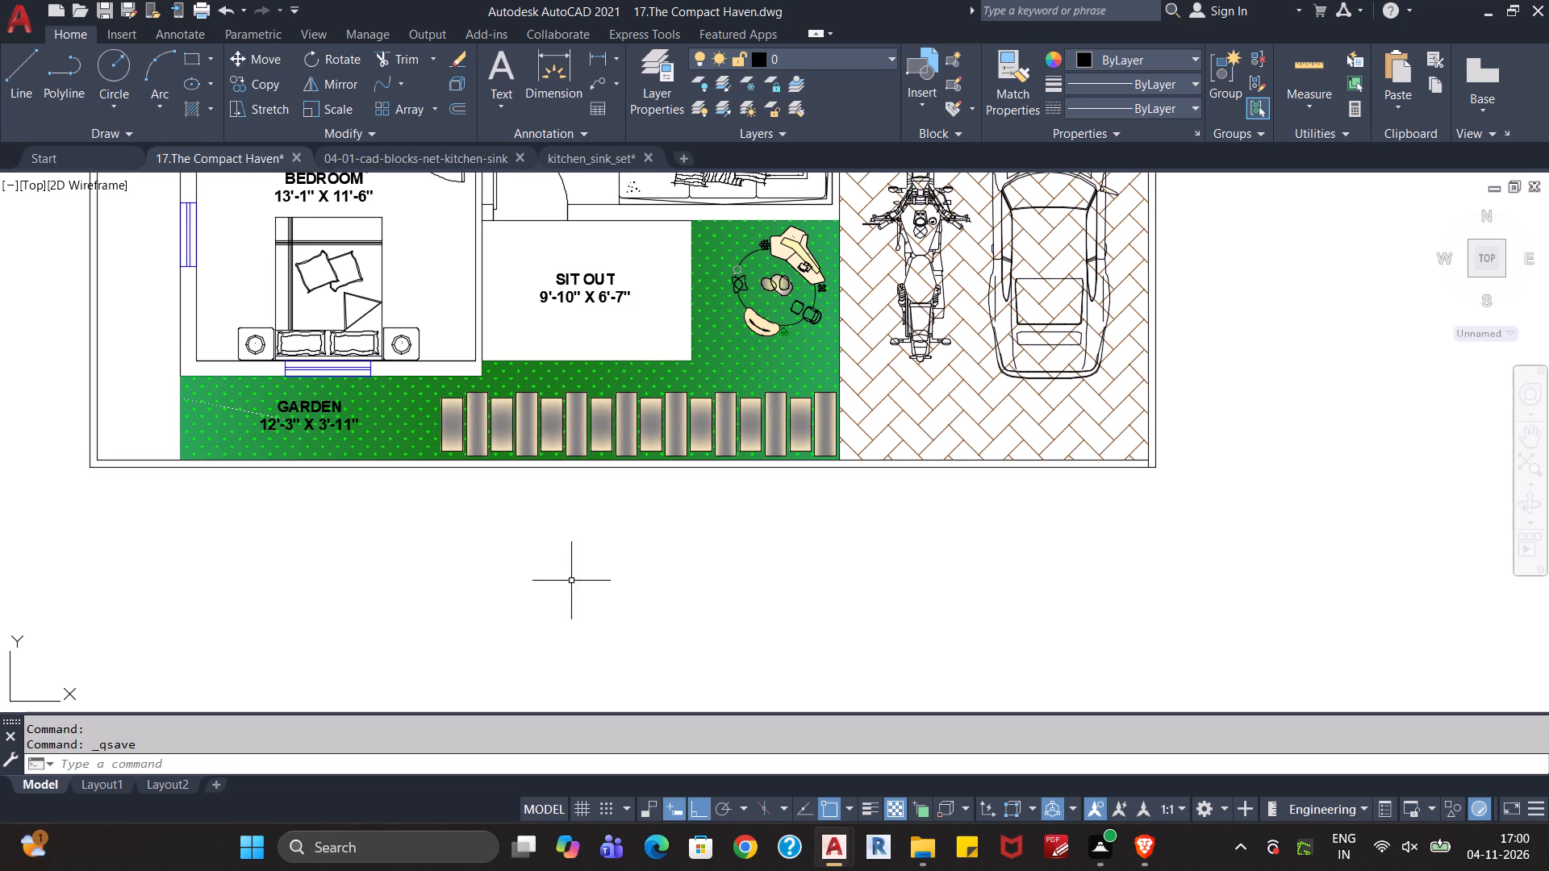
{"action": "middle_click_drag", "start_coordinate": [570, 581], "coordinate": [784, 589]}
{"action": "scroll", "coordinate": [697, 586], "scroll_direction": "up", "scroll_amount": 1}
{"action": "scroll", "coordinate": [695, 580], "scroll_direction": "down", "scroll_amount": 1}
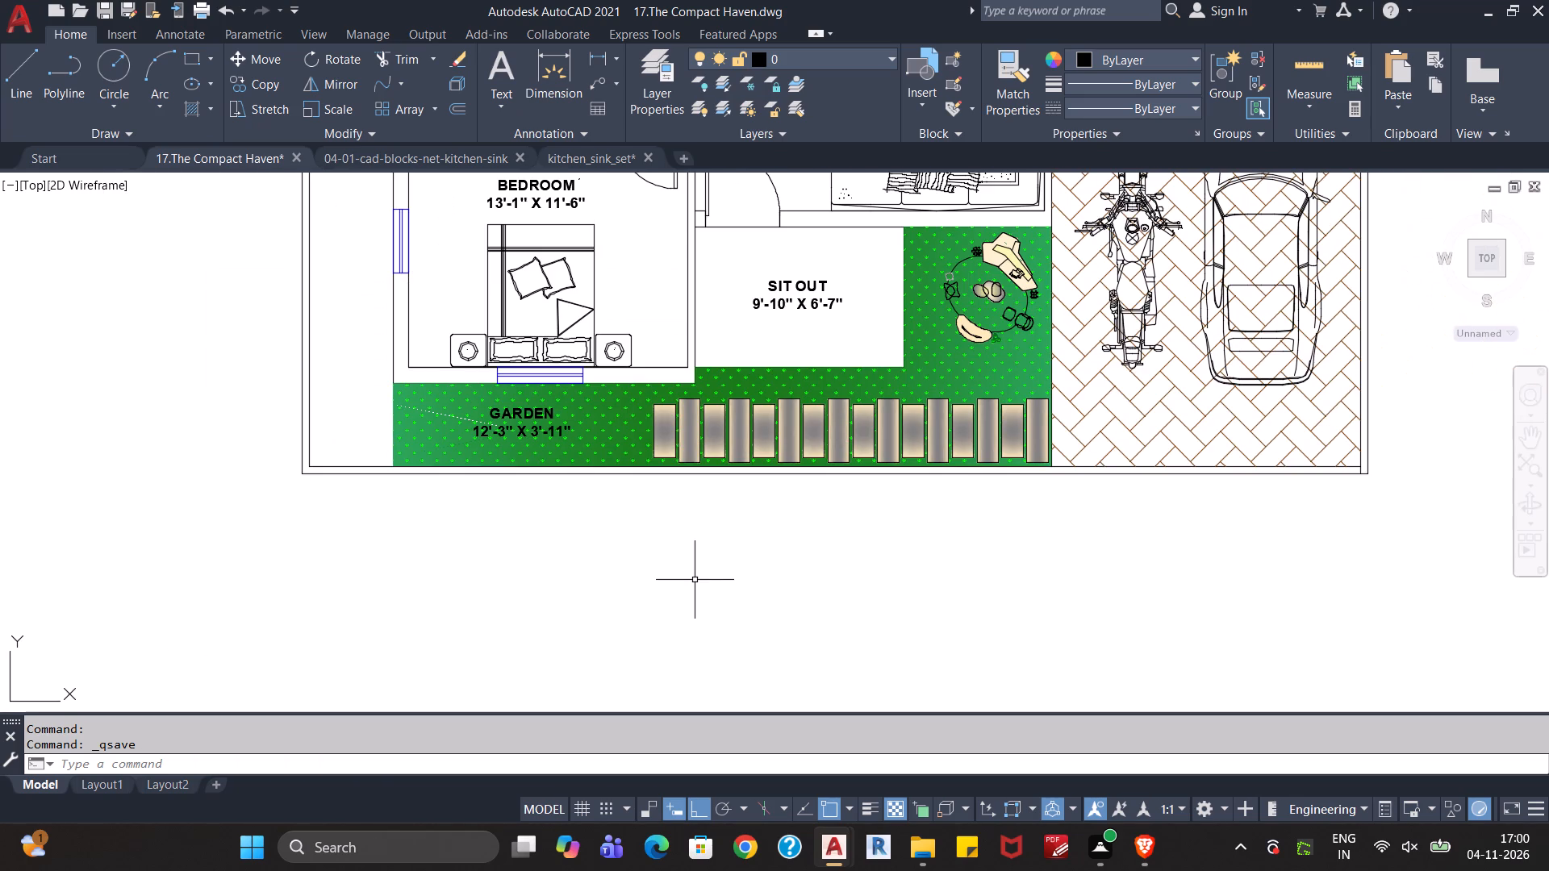
{"action": "scroll", "coordinate": [694, 580], "scroll_direction": "down", "scroll_amount": 1}
{"action": "middle_click_drag", "start_coordinate": [693, 580], "coordinate": [584, 659]}
{"action": "scroll", "coordinate": [693, 580], "scroll_direction": "down", "scroll_amount": 1}
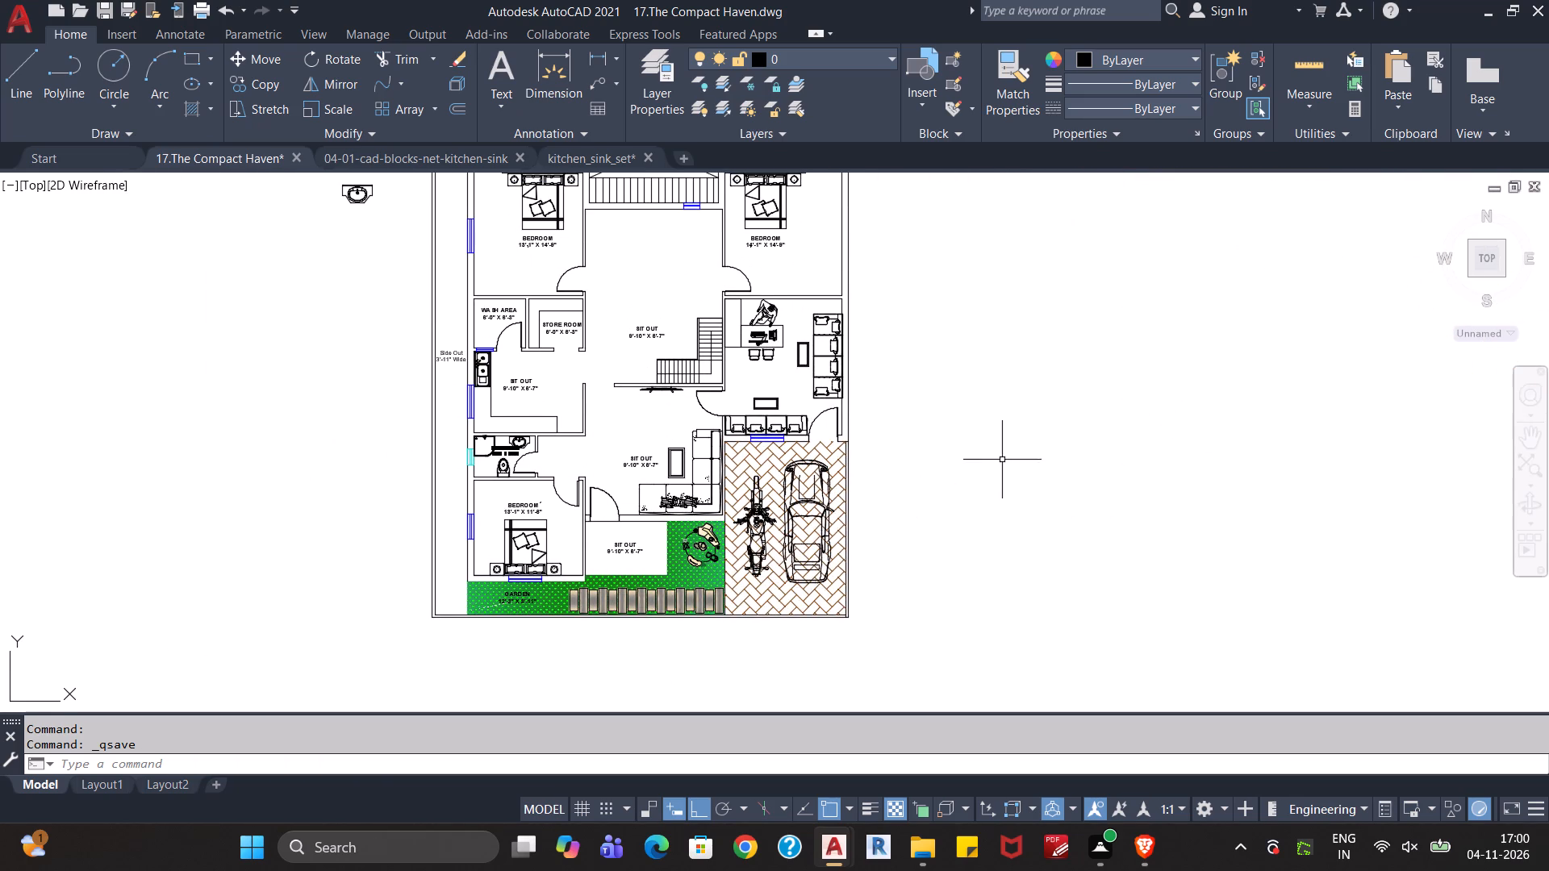
{"action": "middle_click_drag", "start_coordinate": [1003, 456], "coordinate": [1027, 556]}
{"action": "scroll", "coordinate": [687, 548], "scroll_direction": "up", "scroll_amount": 2}
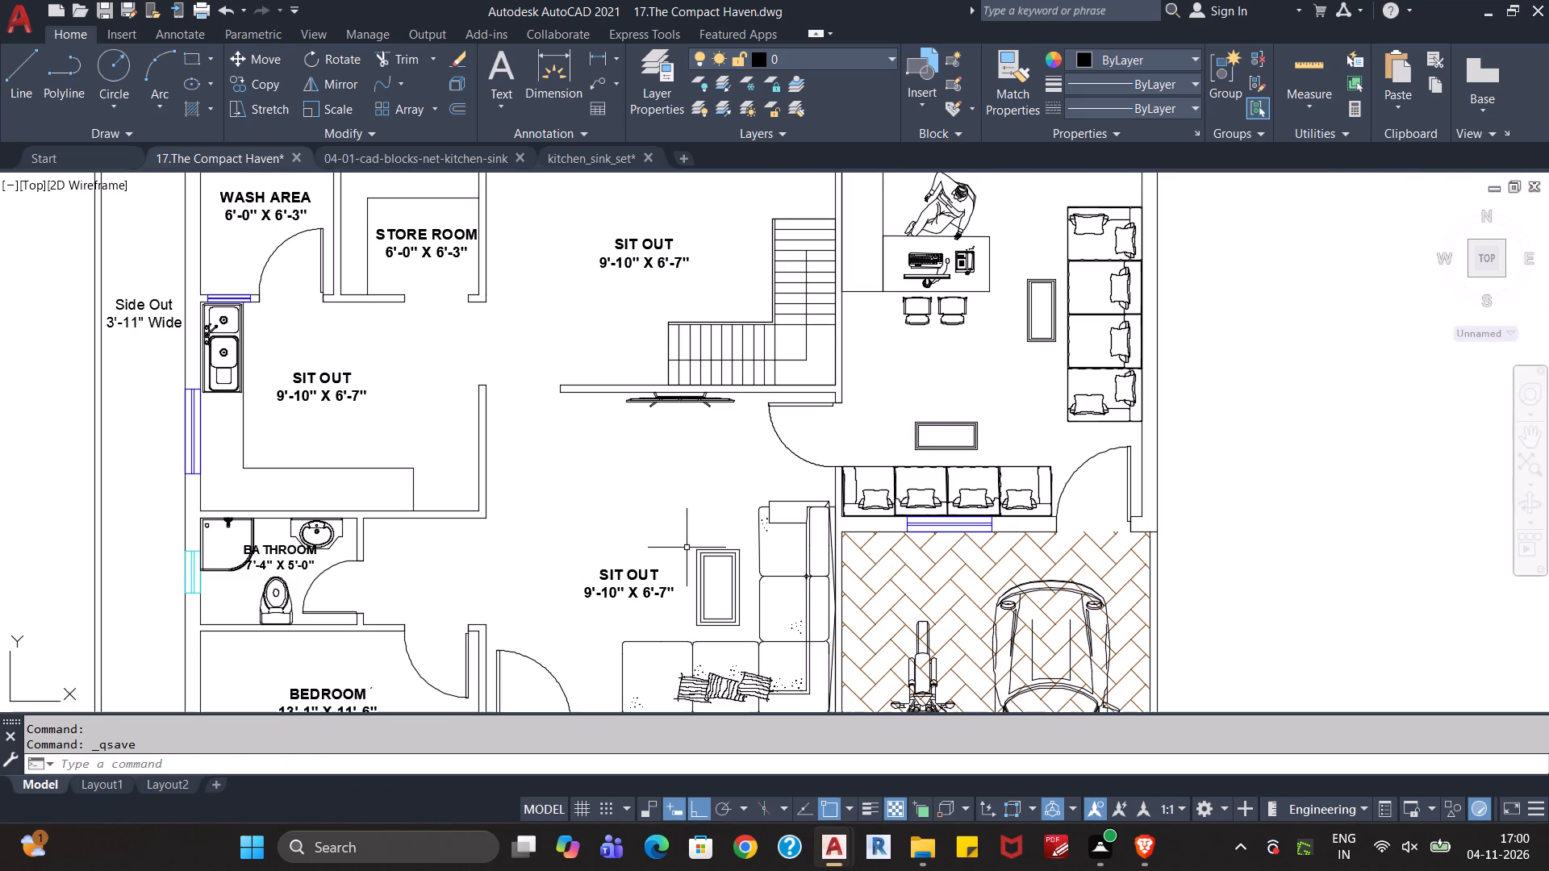
{"action": "scroll", "coordinate": [687, 548], "scroll_direction": "down", "scroll_amount": 1}
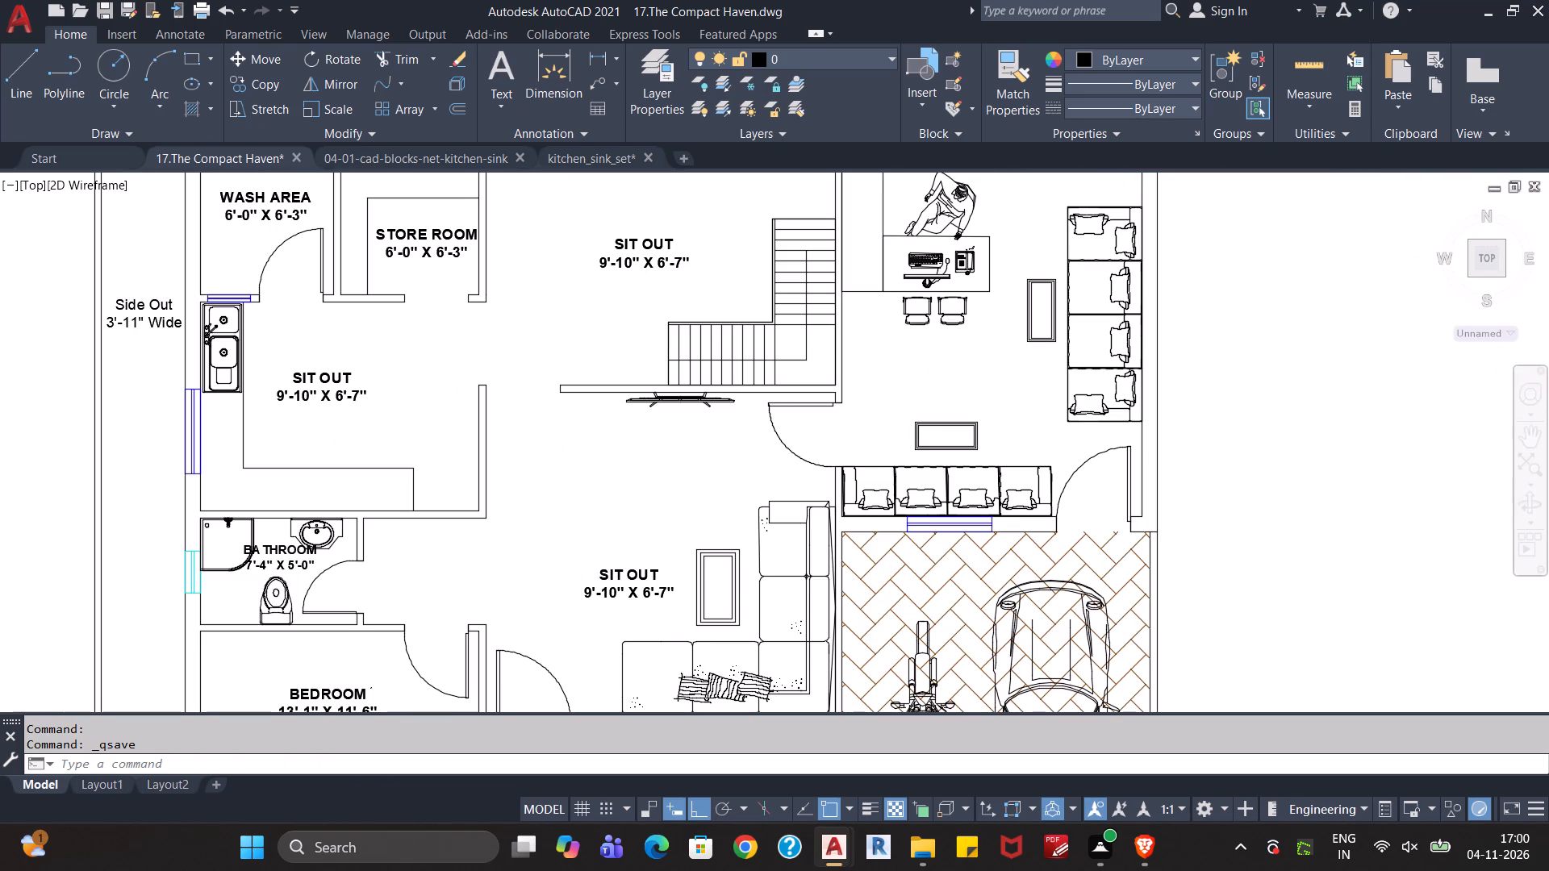
{"action": "middle_click_drag", "start_coordinate": [620, 503], "coordinate": [662, 576]}
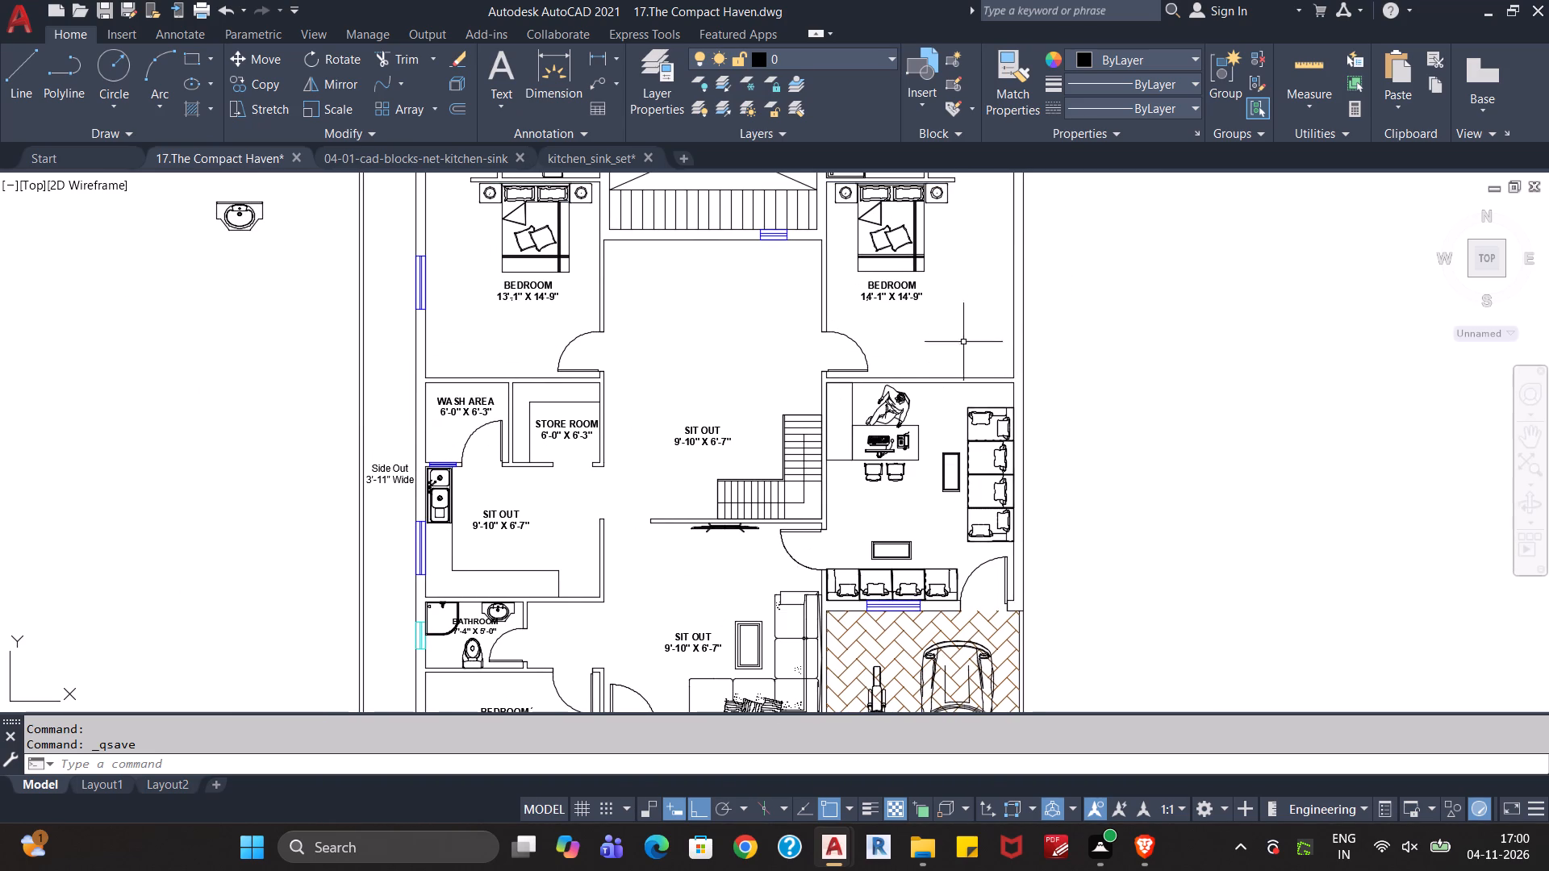
Review the whole floor plan from the upper bathrooms and bedrooms down to the garden, checking room labels and furniture.
{"action": "key", "text": "Escape"}
{"action": "middle_click_drag", "start_coordinate": [683, 358], "coordinate": [732, 428]}
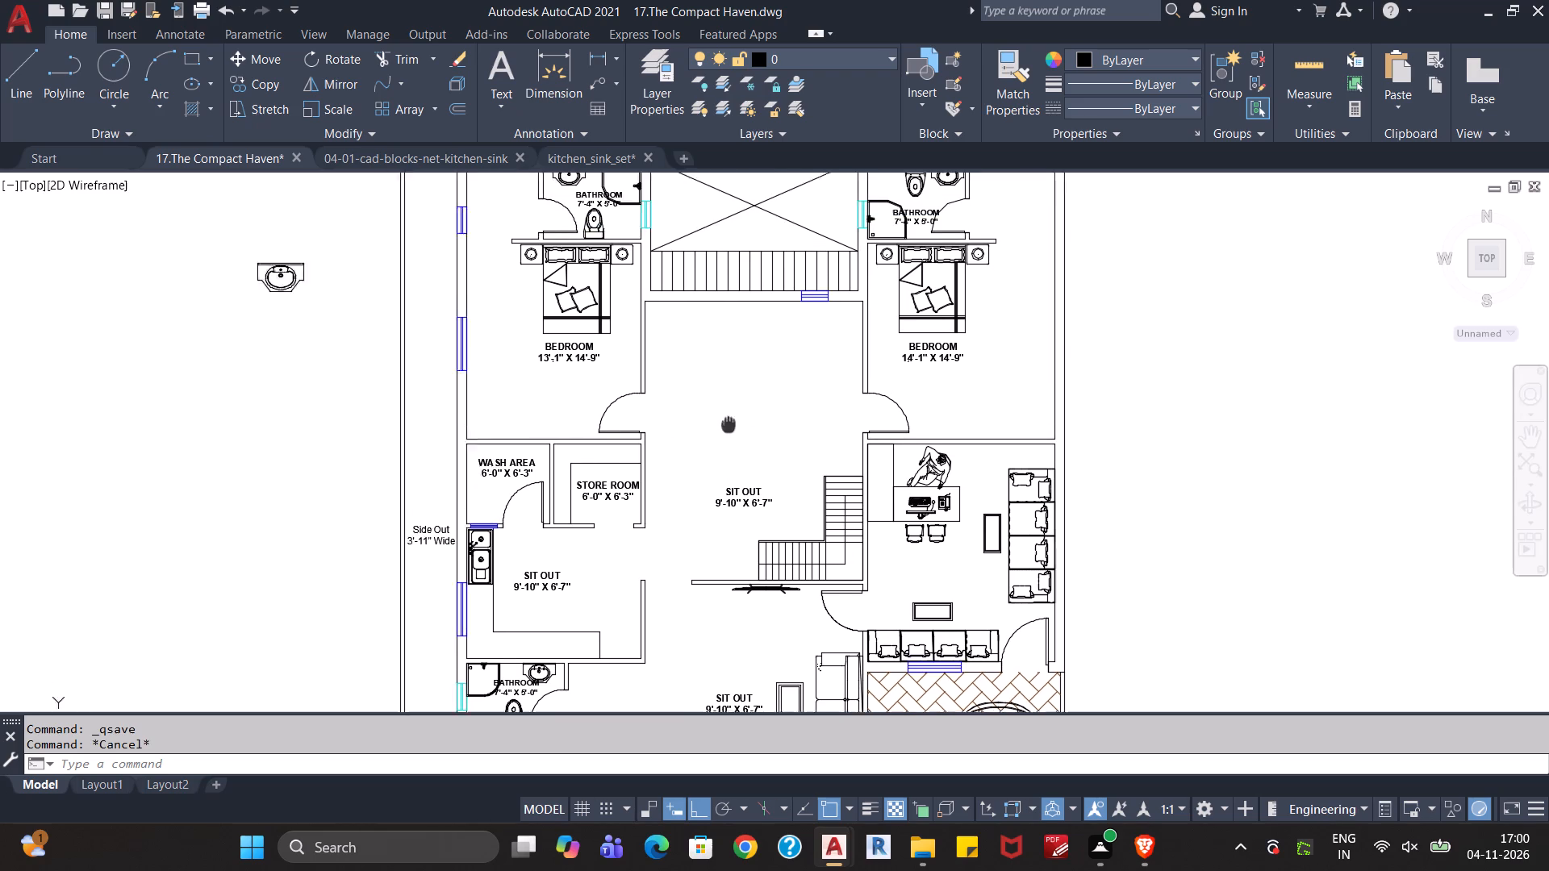
{"action": "middle_click_drag", "start_coordinate": [732, 428], "coordinate": [786, 492]}
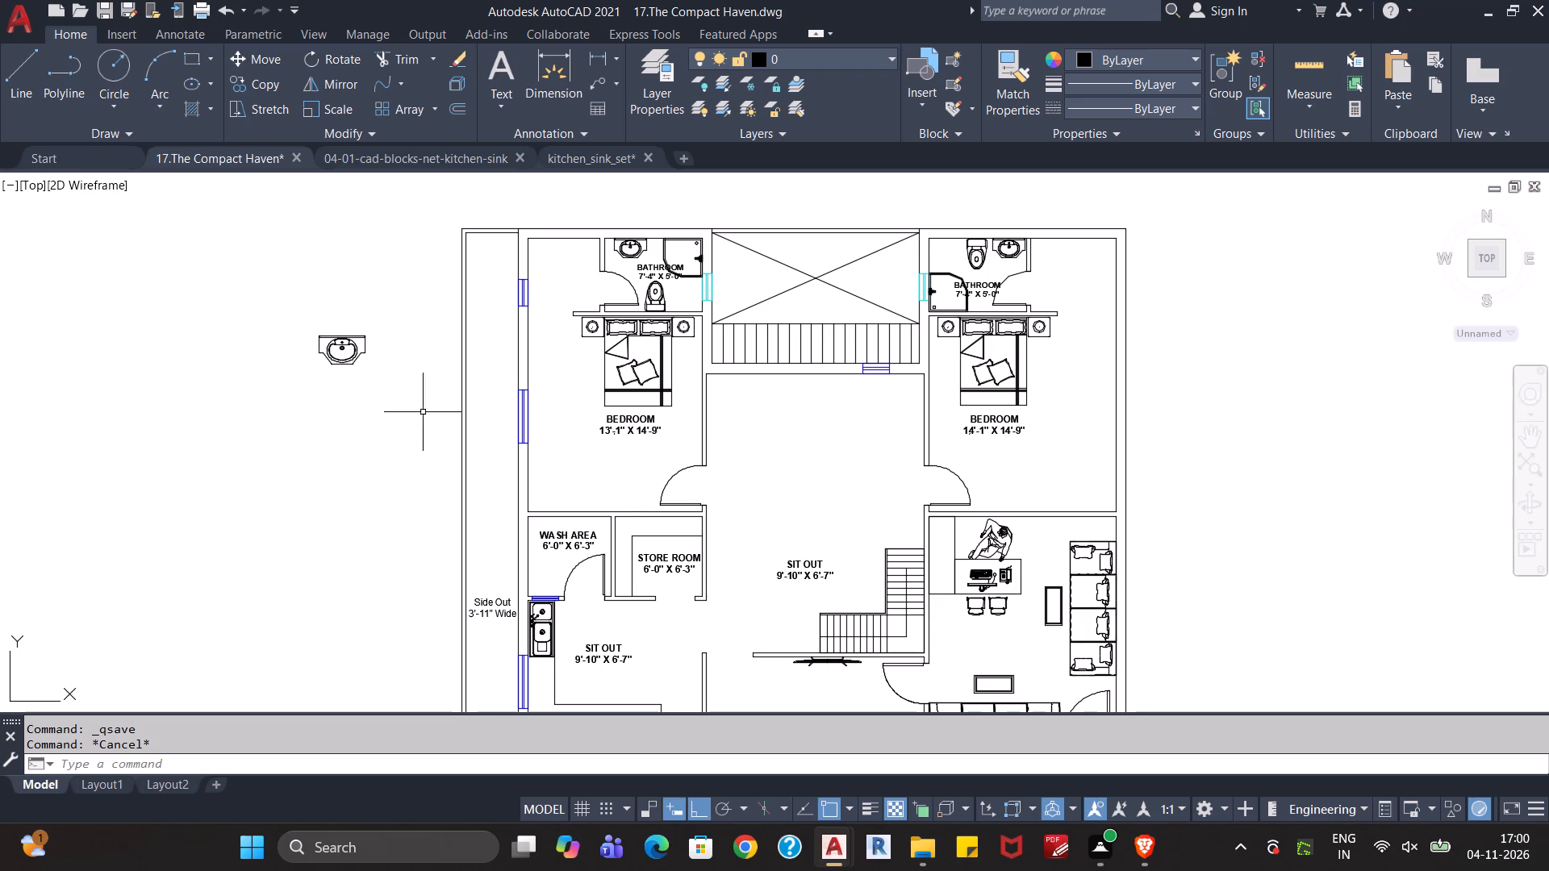
{"action": "middle_click_drag", "start_coordinate": [405, 494], "coordinate": [391, 406]}
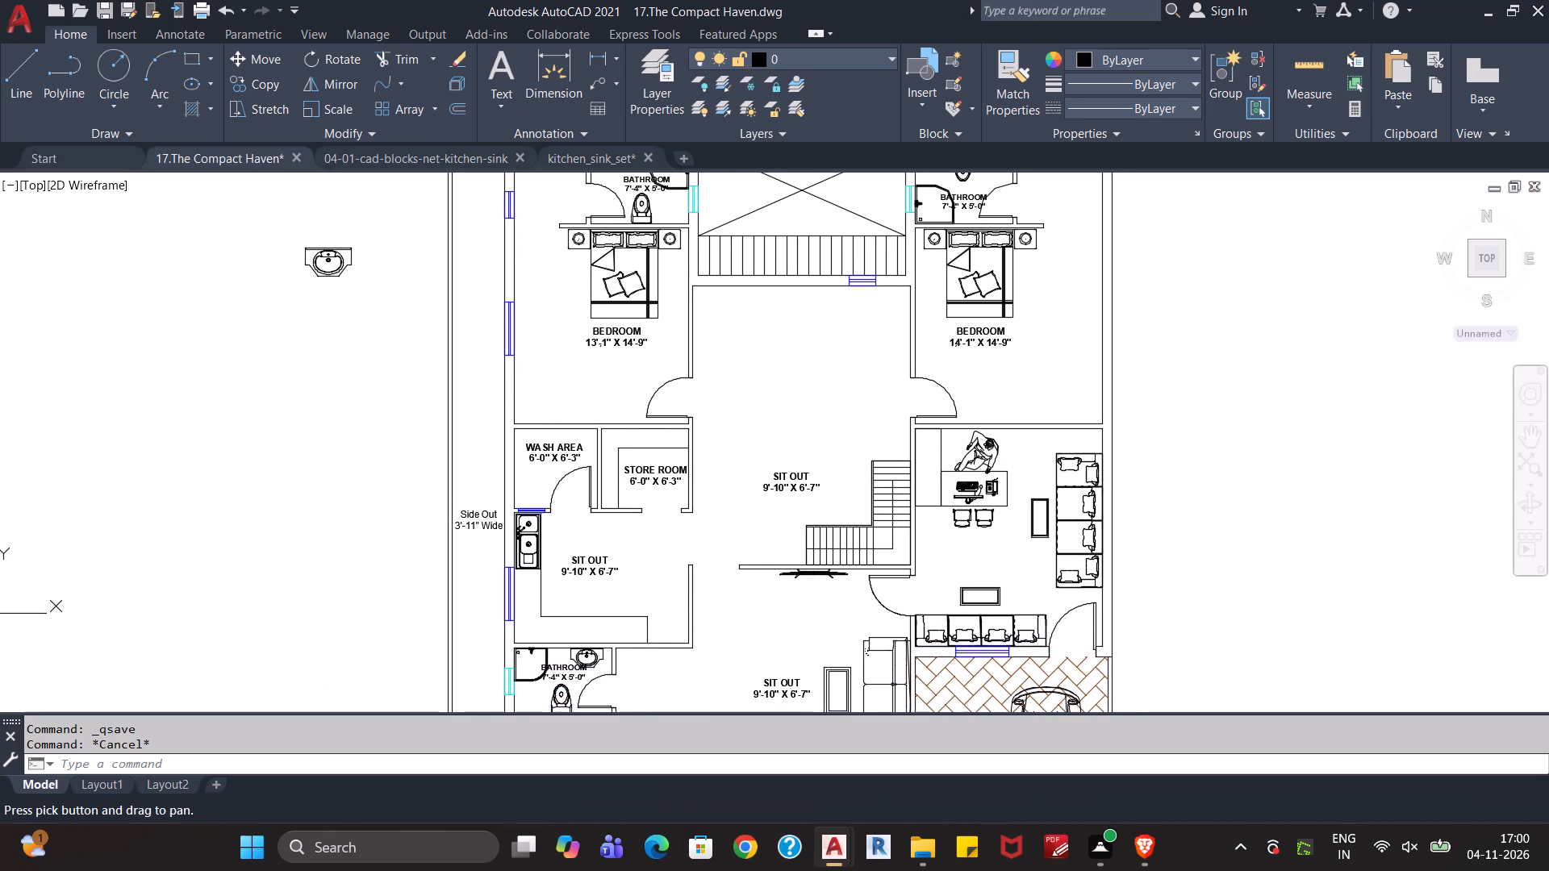
{"action": "middle_click_drag", "start_coordinate": [391, 406], "coordinate": [386, 423]}
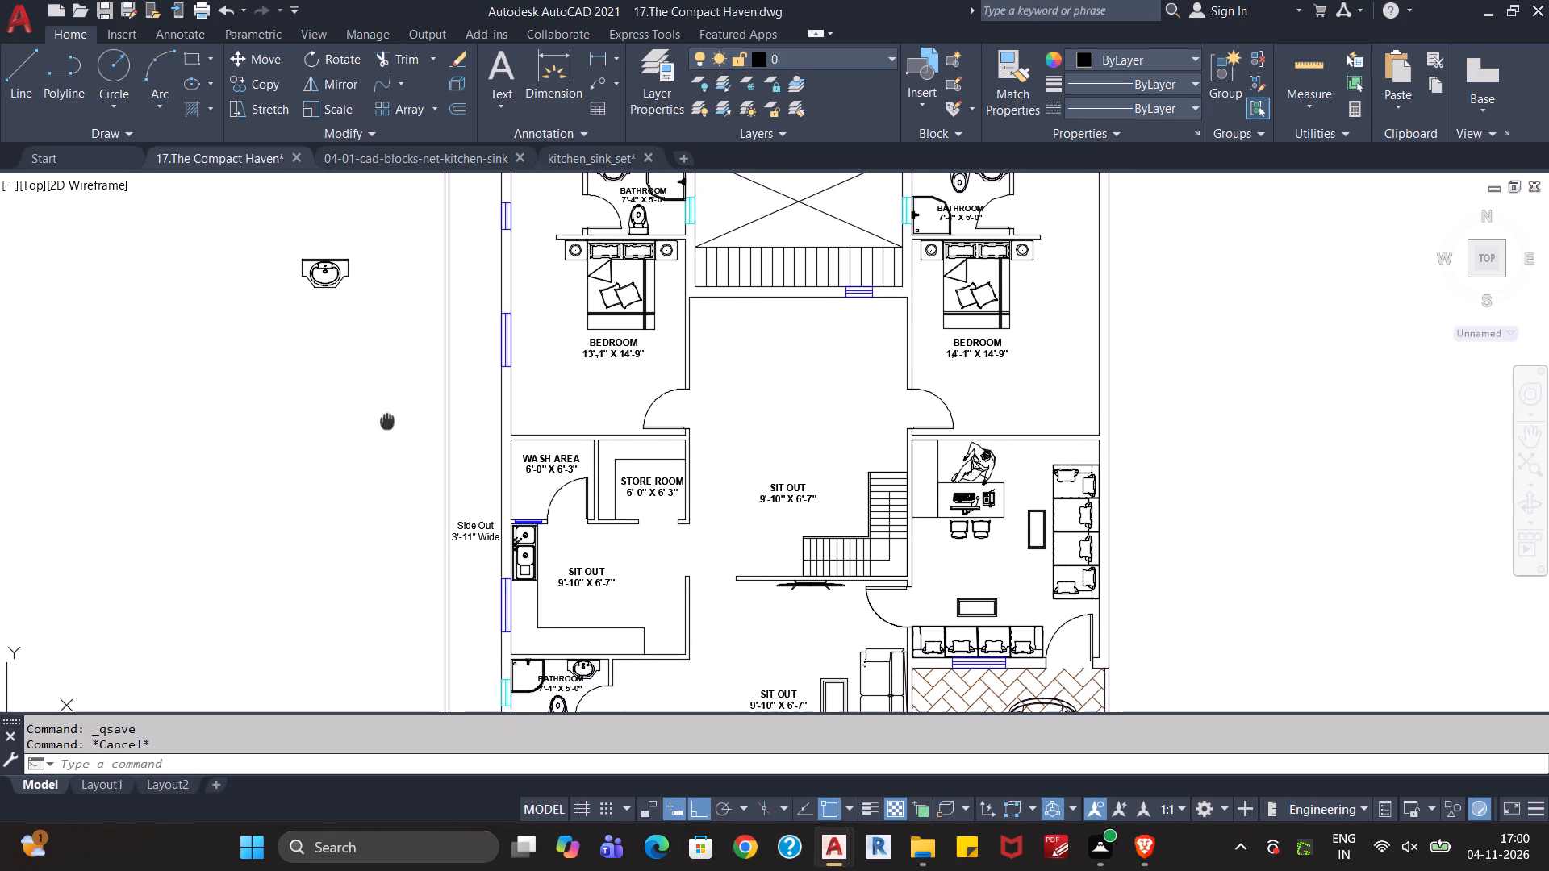
{"action": "middle_click_drag", "start_coordinate": [386, 423], "coordinate": [386, 432]}
{"action": "scroll", "coordinate": [385, 433], "scroll_direction": "down", "scroll_amount": 1}
{"action": "middle_click_drag", "start_coordinate": [365, 462], "coordinate": [373, 401]}
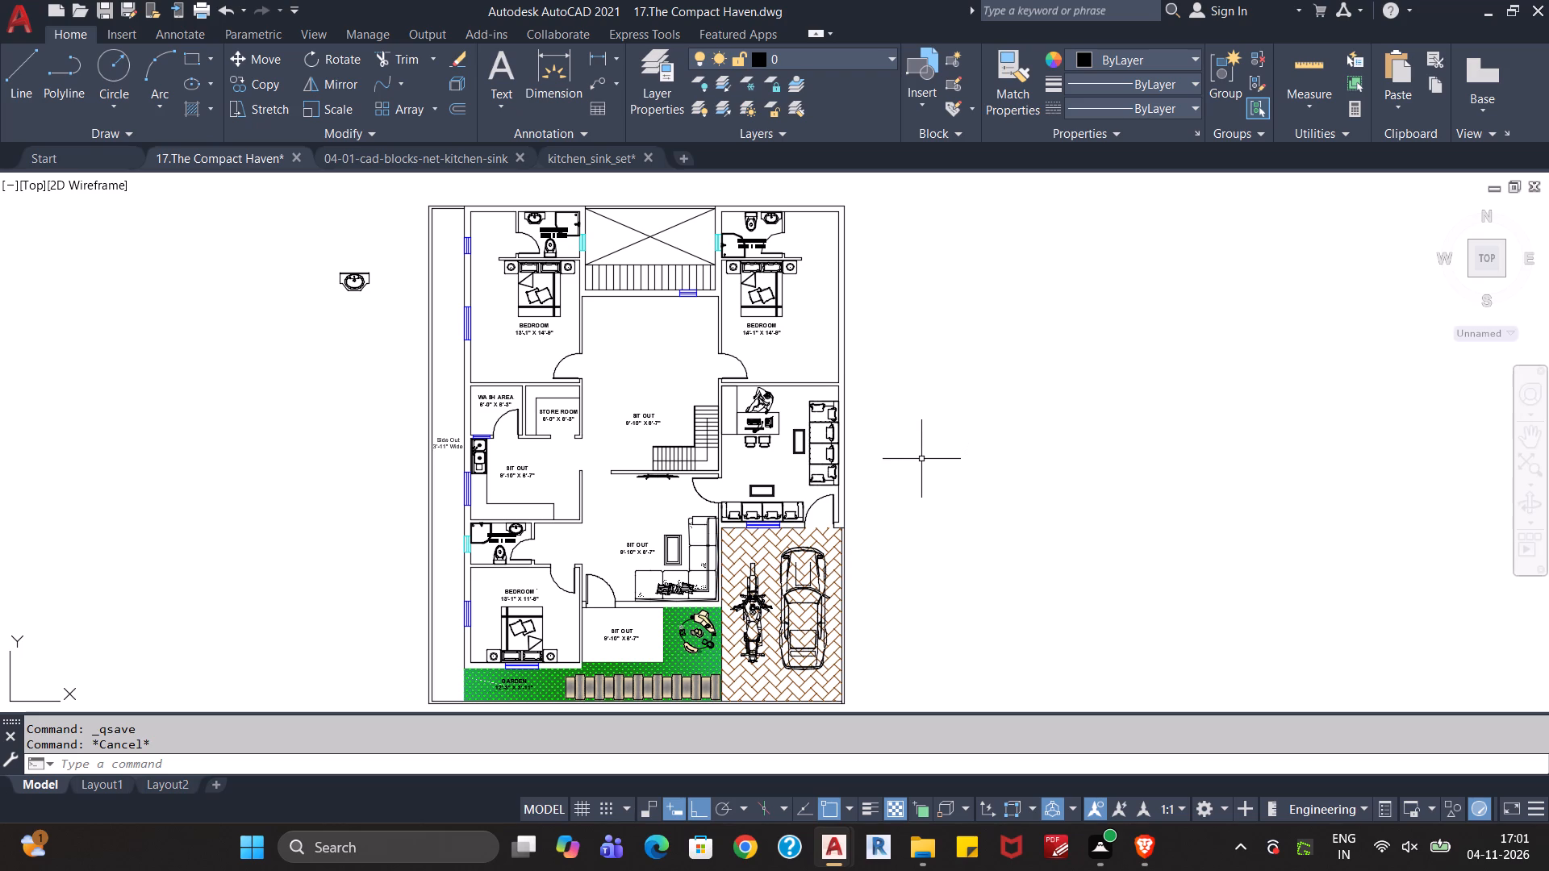
{"action": "middle_click_drag", "start_coordinate": [905, 483], "coordinate": [1075, 467]}
{"action": "scroll", "coordinate": [822, 500], "scroll_direction": "up", "scroll_amount": 1}
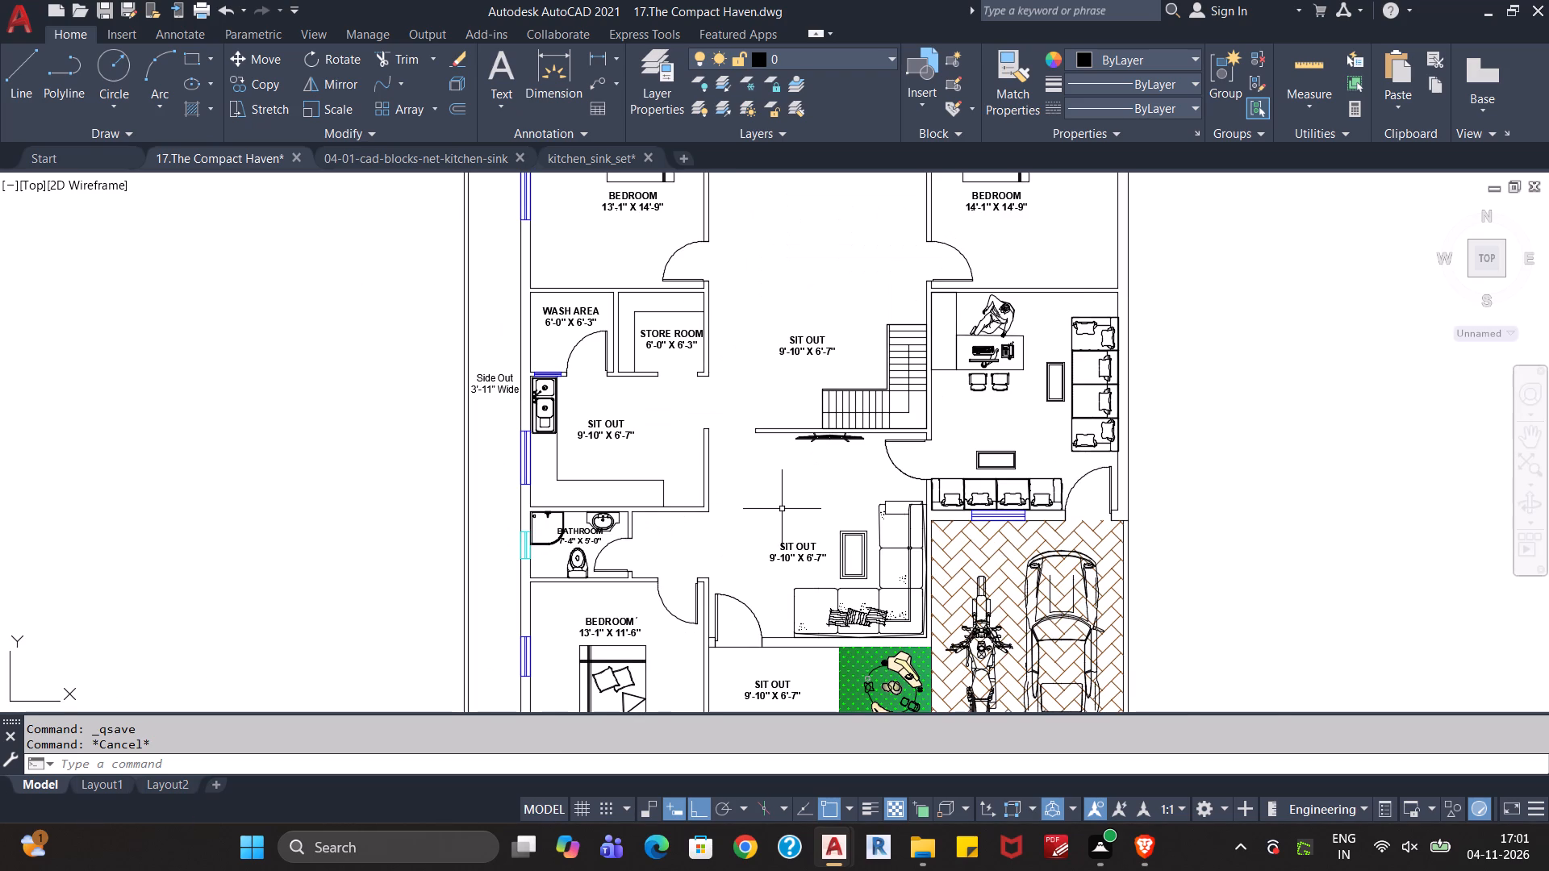
{"action": "scroll", "coordinate": [782, 509], "scroll_direction": "up", "scroll_amount": 1}
{"action": "scroll", "coordinate": [765, 504], "scroll_direction": "down", "scroll_amount": 1}
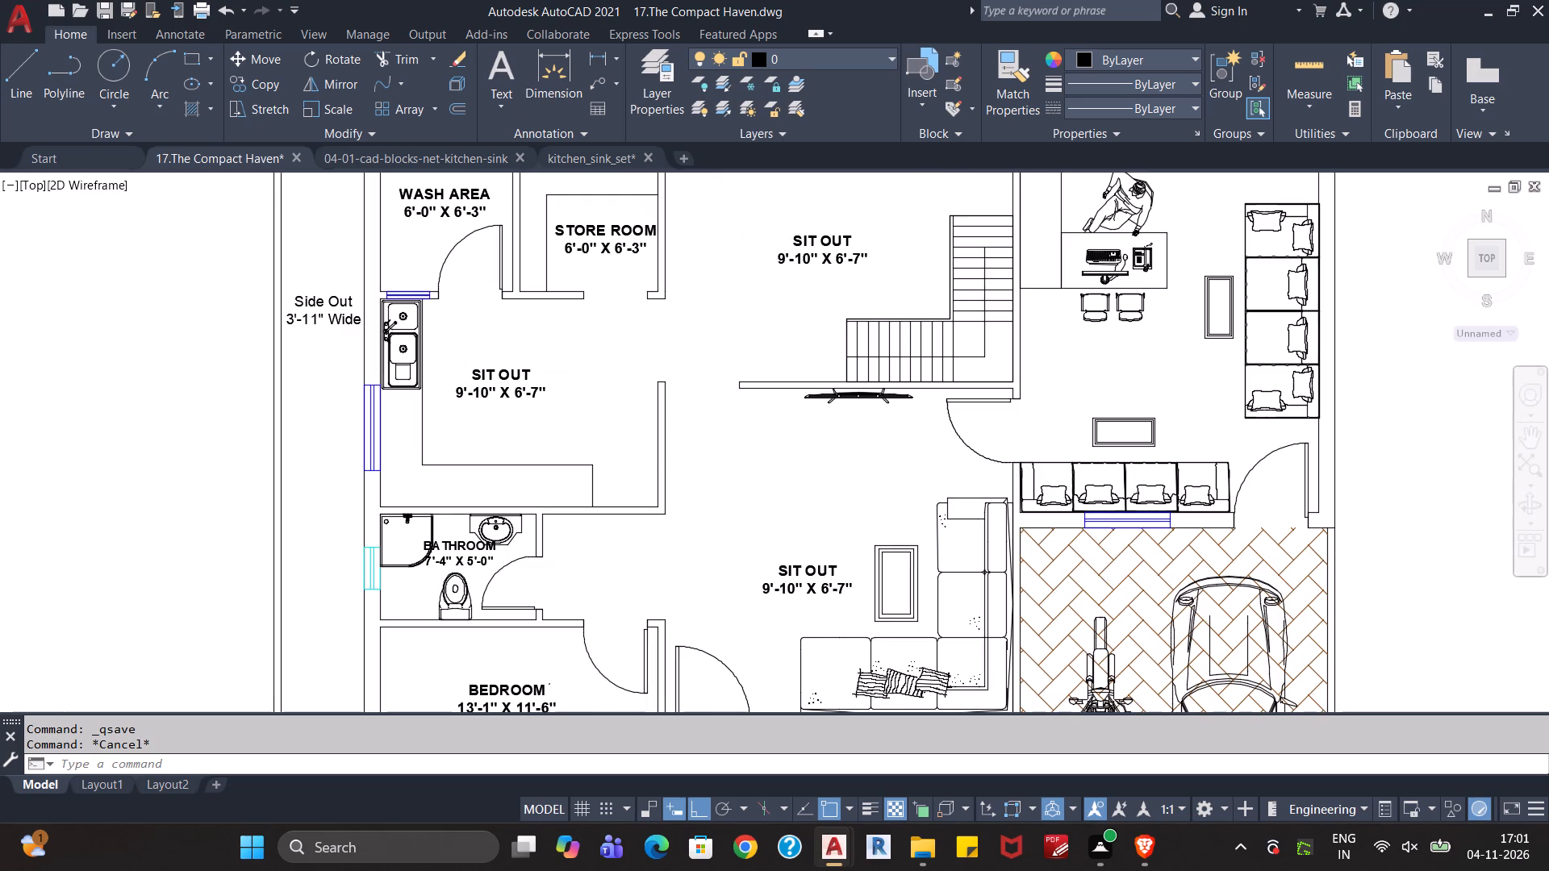
{"action": "middle_click_drag", "start_coordinate": [765, 503], "coordinate": [765, 527]}
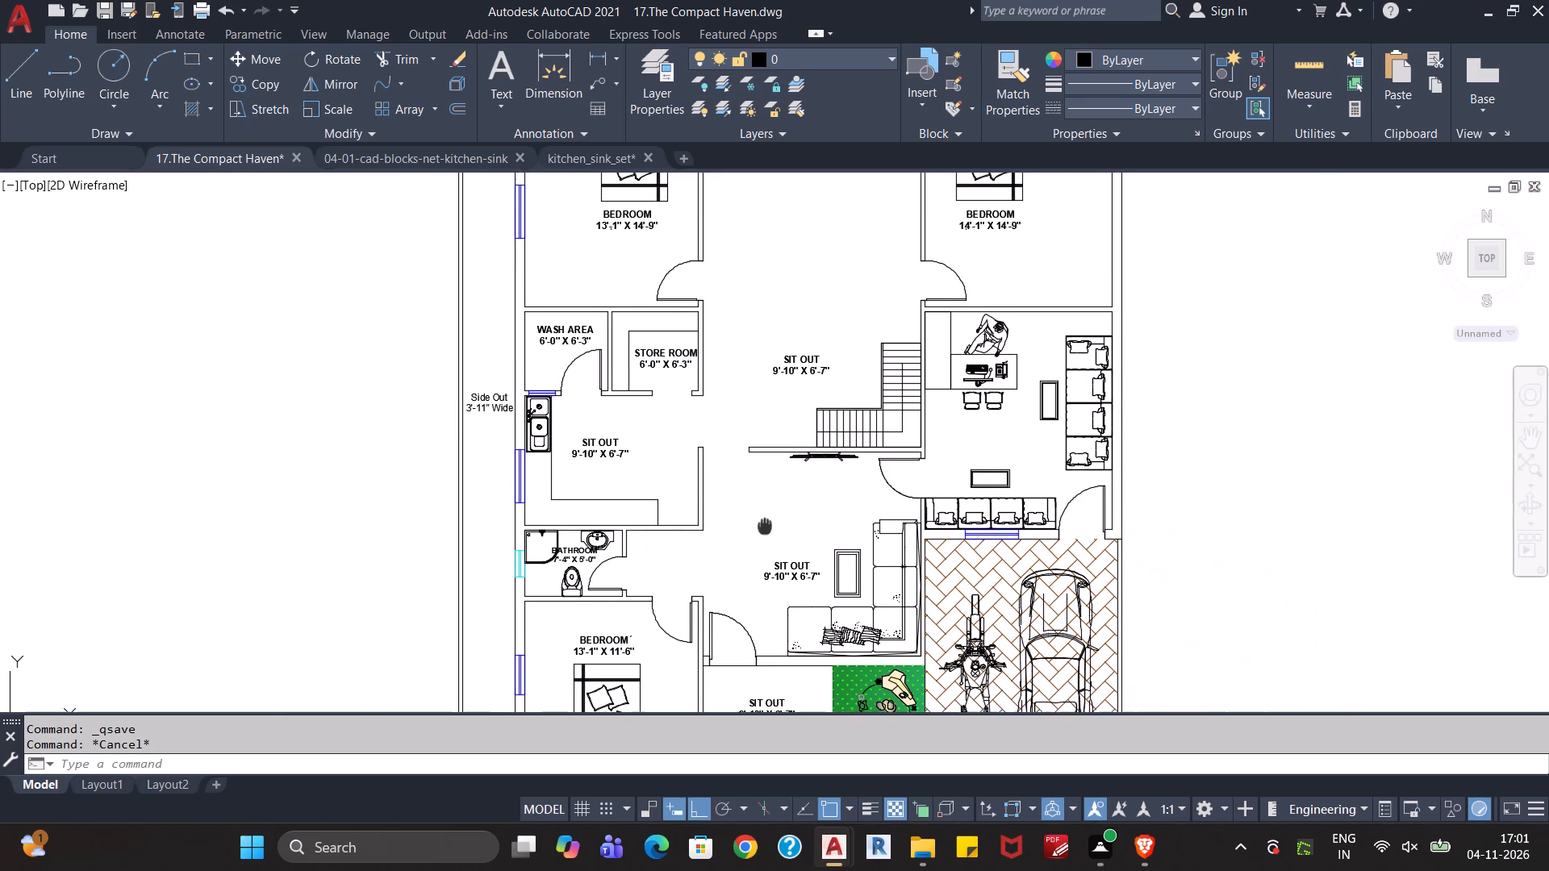
{"action": "middle_click_drag", "start_coordinate": [765, 527], "coordinate": [760, 557]}
{"action": "middle_click_drag", "start_coordinate": [759, 557], "coordinate": [770, 418]}
{"action": "middle_click_drag", "start_coordinate": [757, 436], "coordinate": [739, 371]}
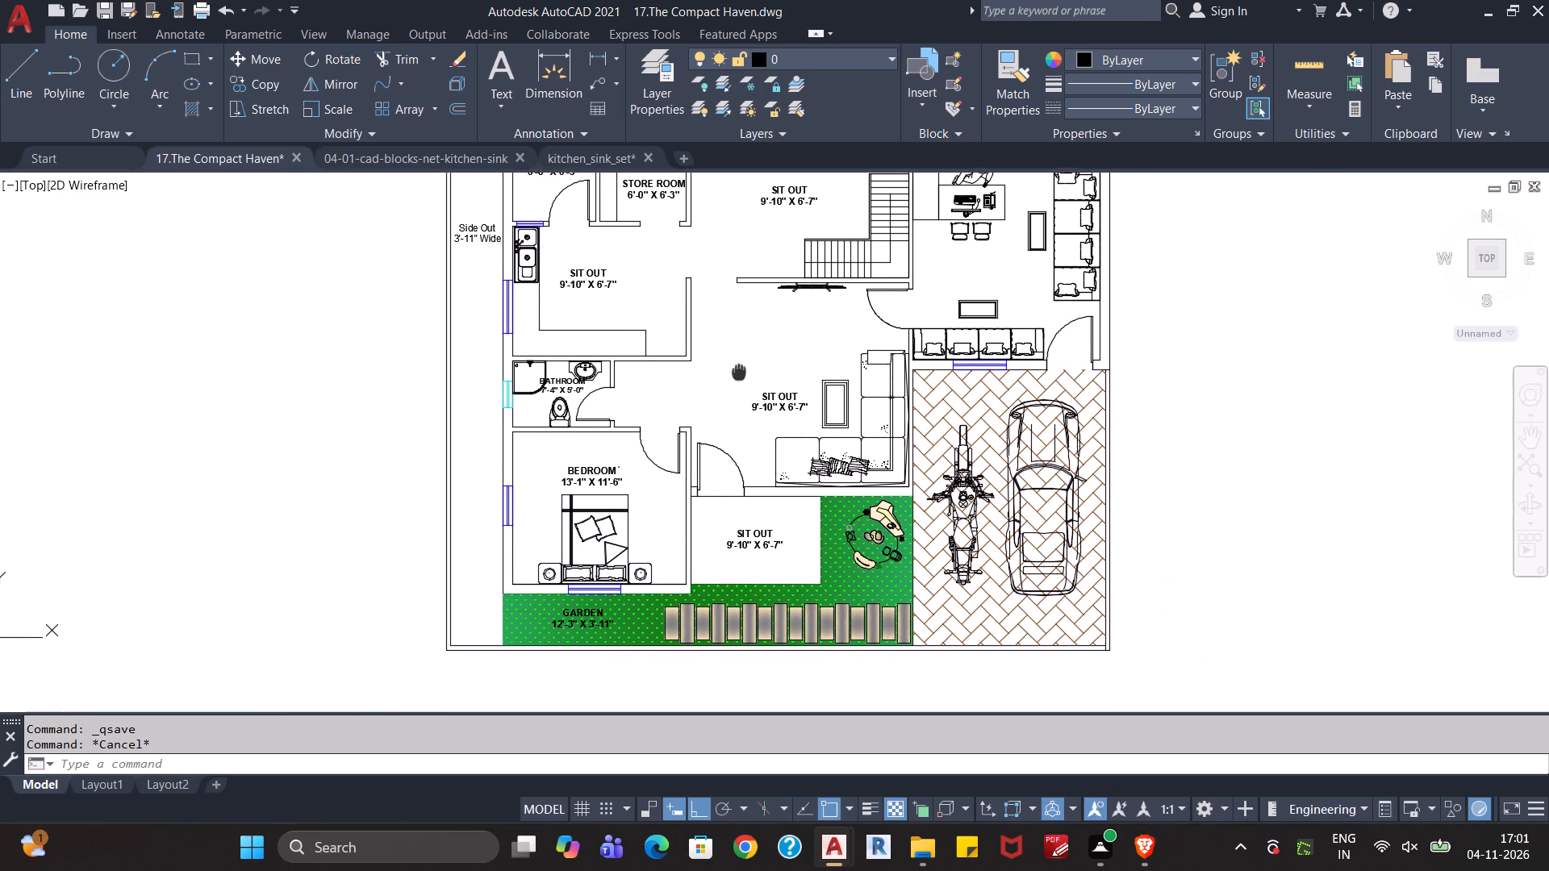
{"action": "middle_click_drag", "start_coordinate": [739, 371], "coordinate": [743, 356]}
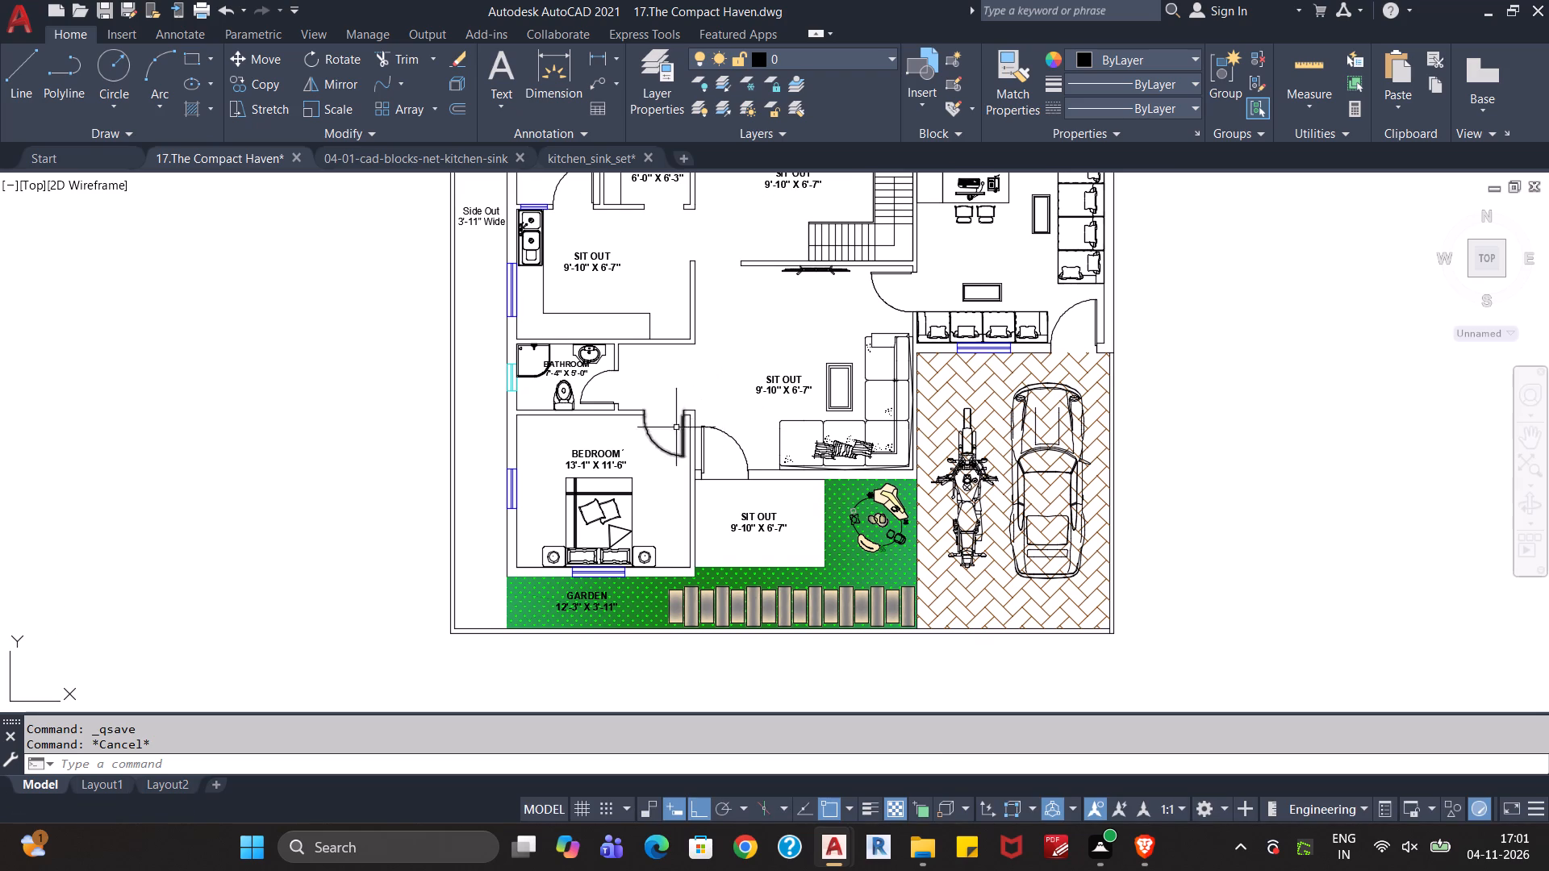
{"action": "middle_click_drag", "start_coordinate": [739, 333], "coordinate": [743, 496]}
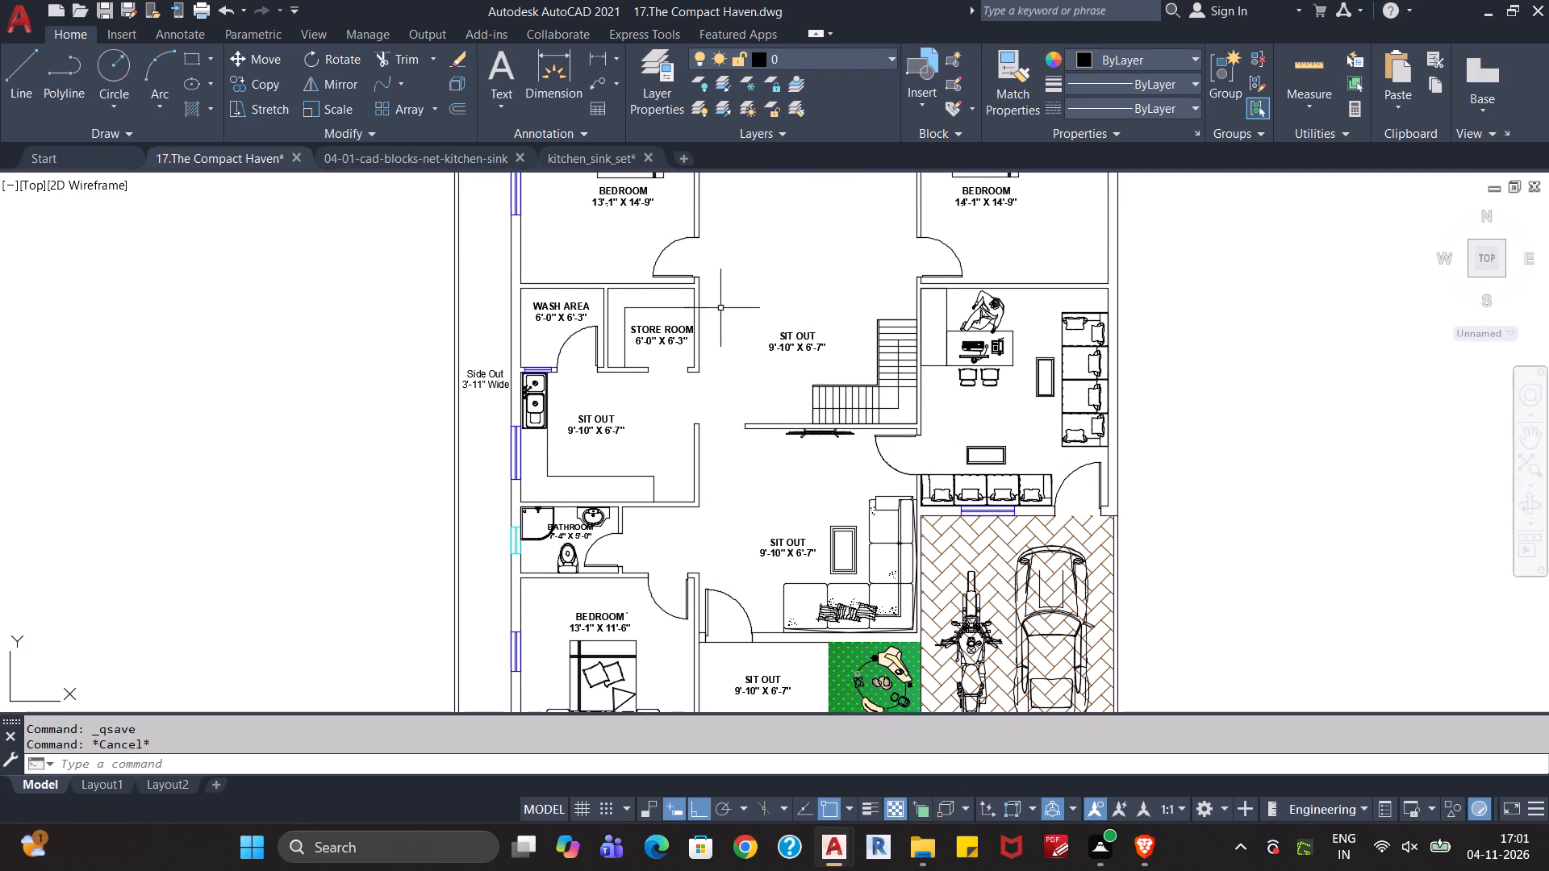
{"action": "middle_click_drag", "start_coordinate": [728, 294], "coordinate": [734, 556]}
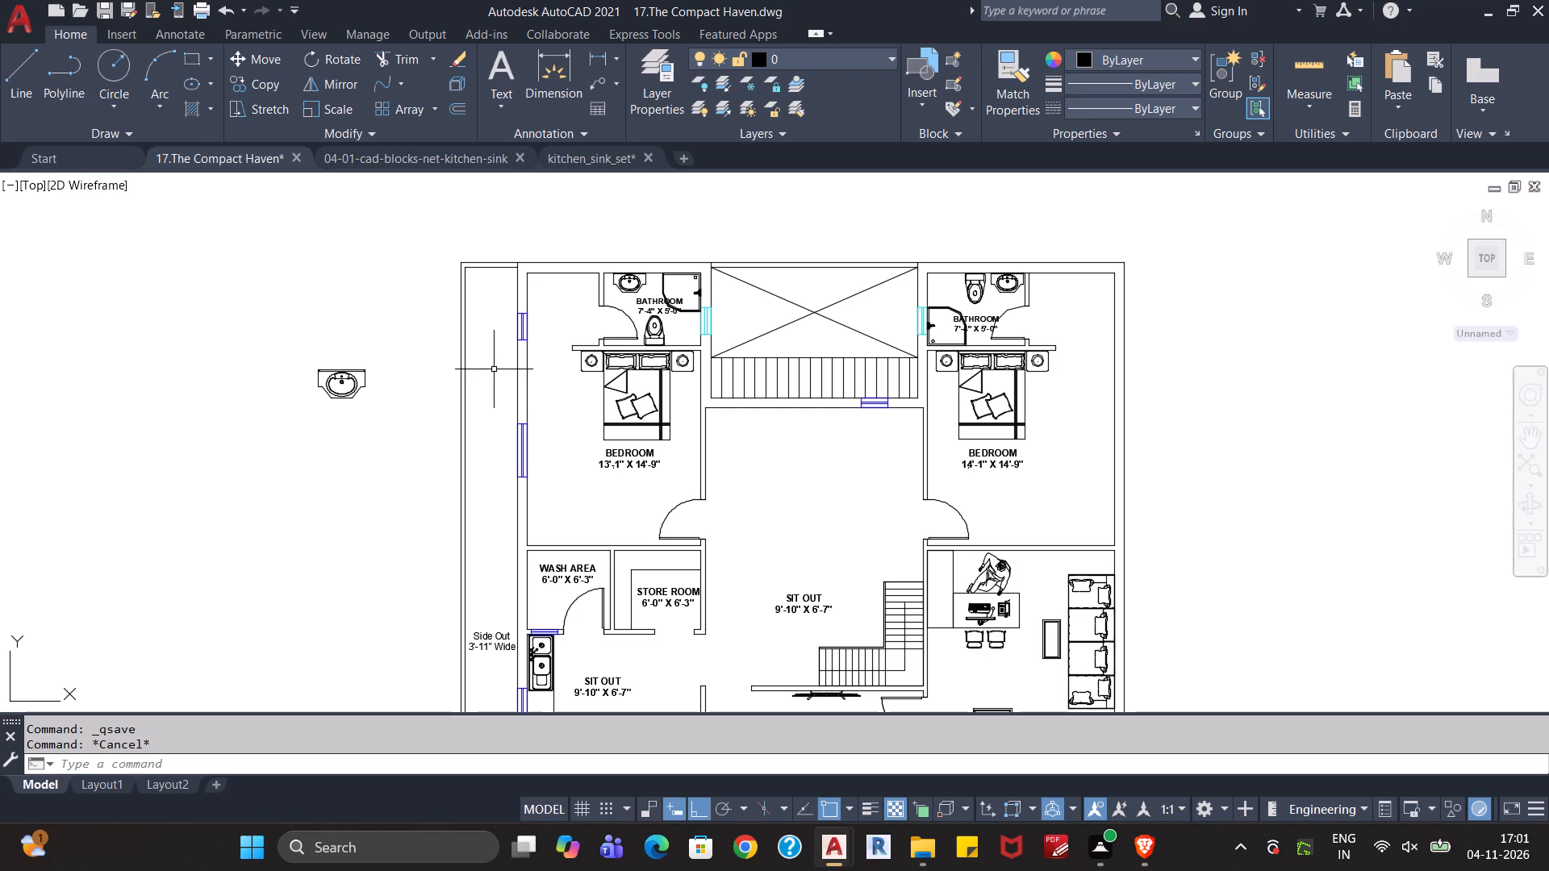
{"action": "middle_click_drag", "start_coordinate": [489, 341], "coordinate": [493, 487]}
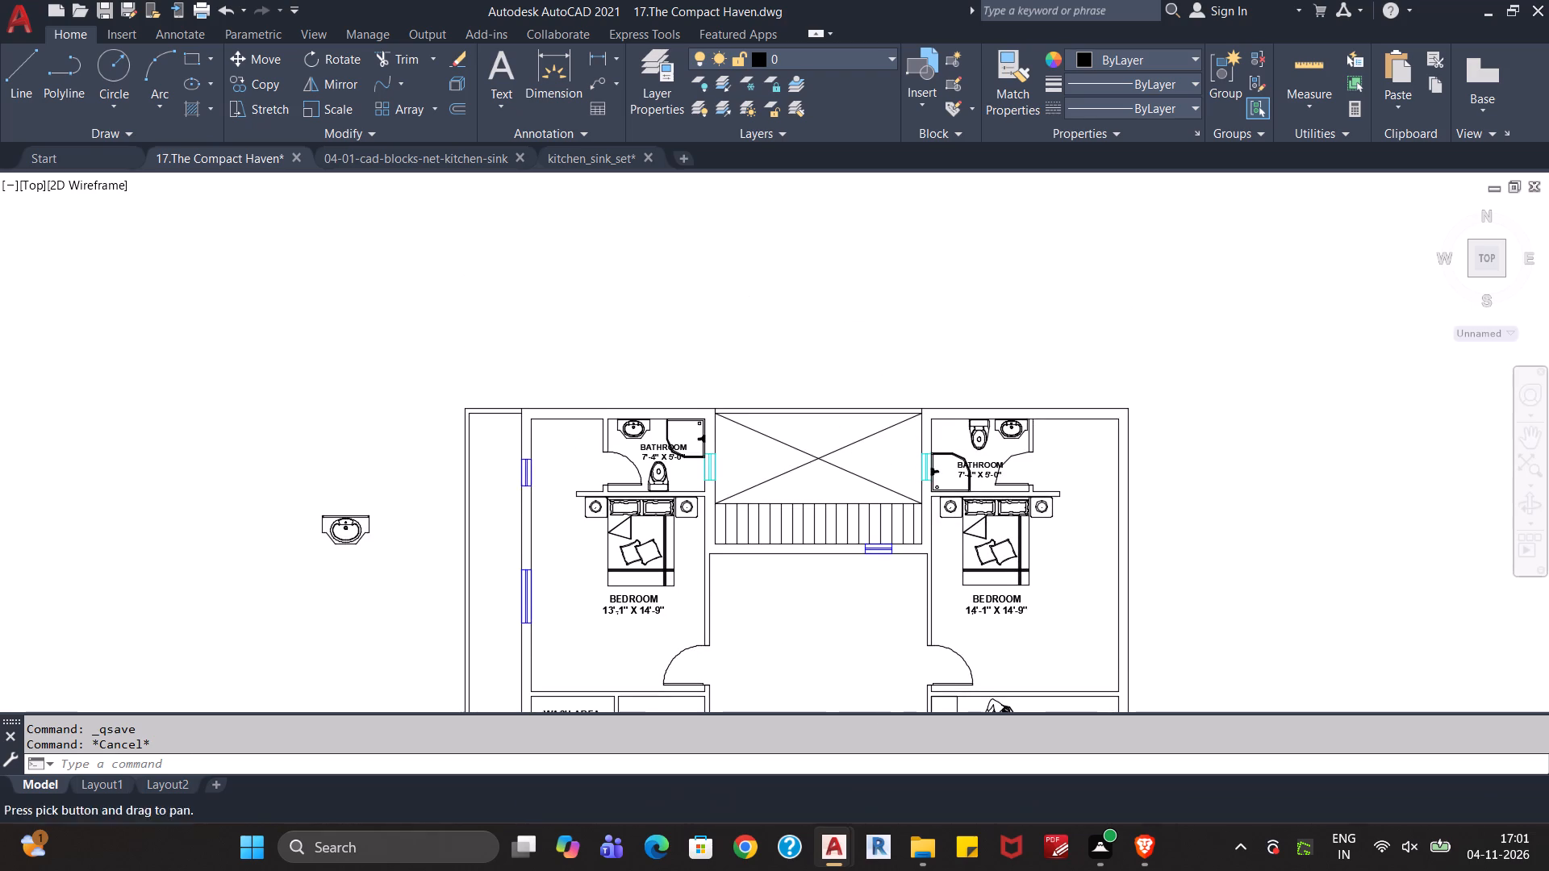
{"action": "scroll", "coordinate": [492, 466], "scroll_direction": "up", "scroll_amount": 2}
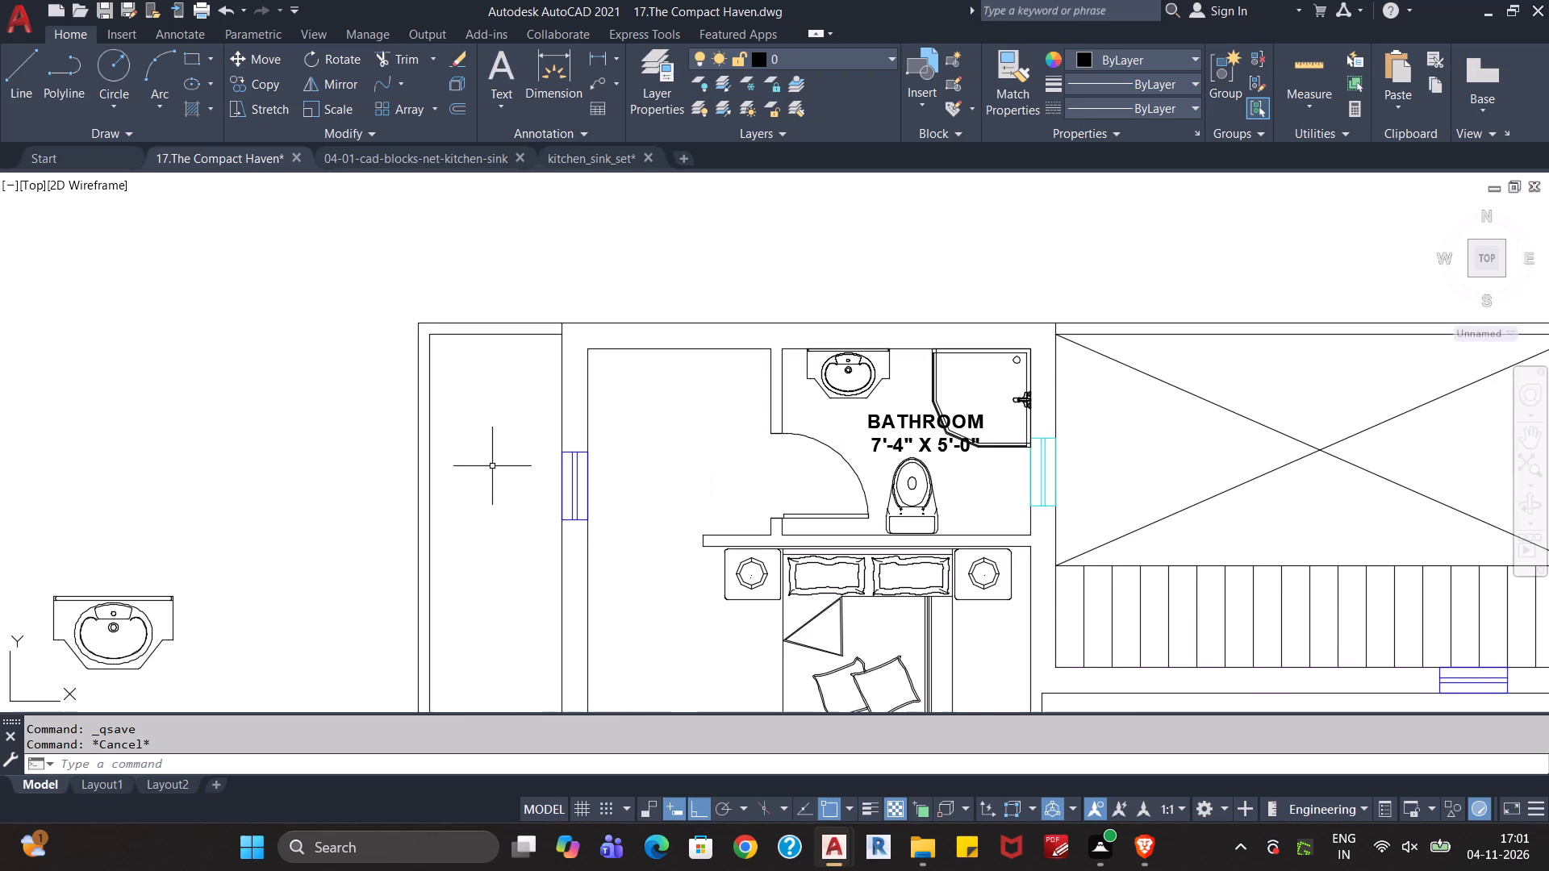
{"action": "scroll", "coordinate": [491, 469], "scroll_direction": "down", "scroll_amount": 1}
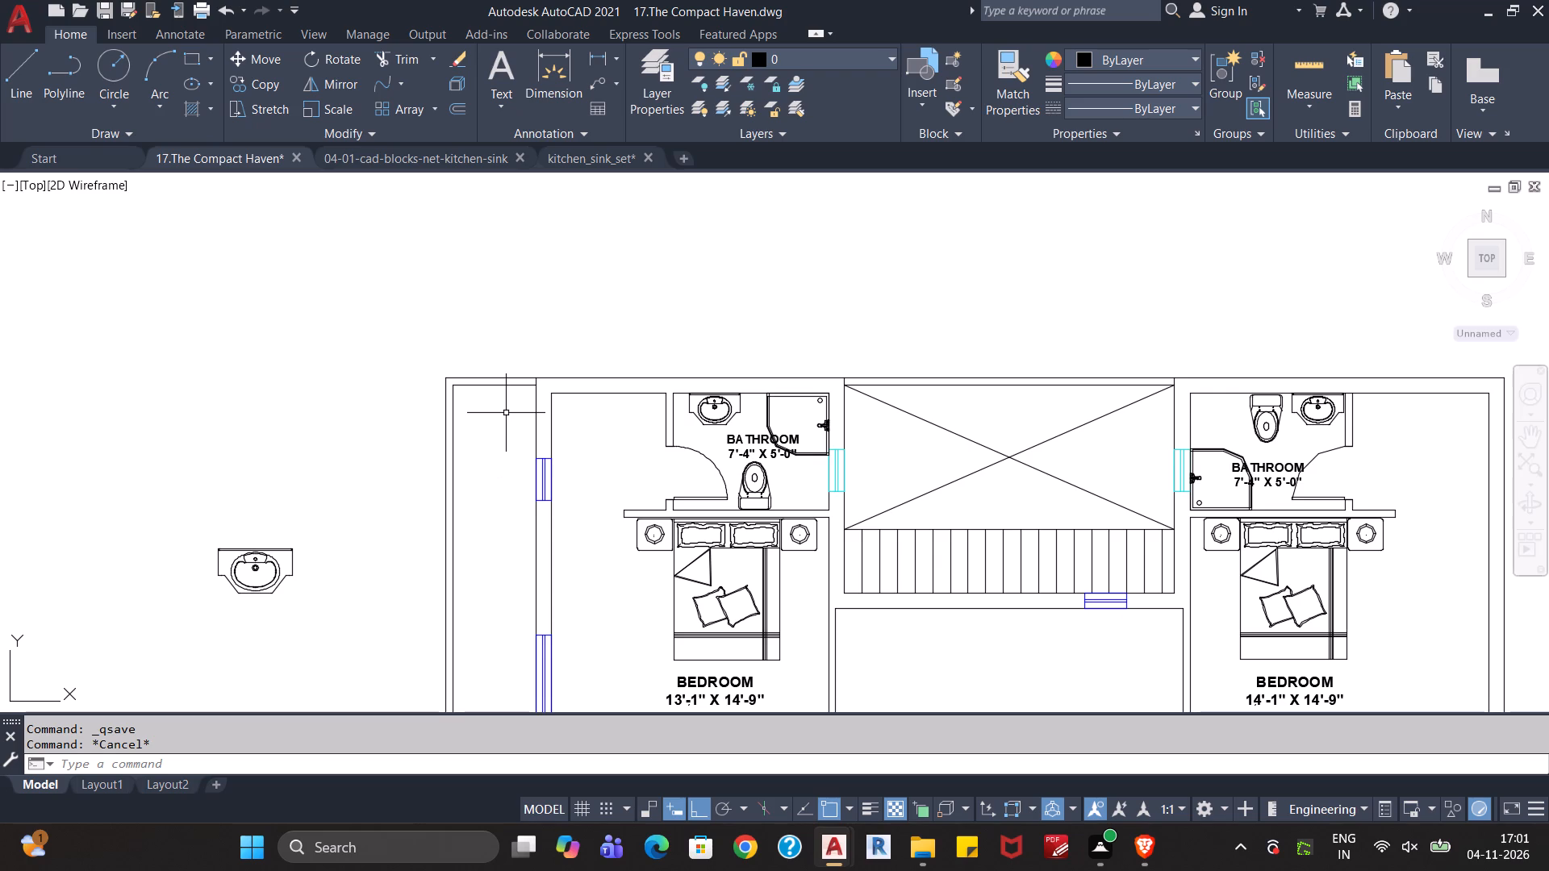
{"action": "scroll", "coordinate": [504, 418], "scroll_direction": "down", "scroll_amount": 1}
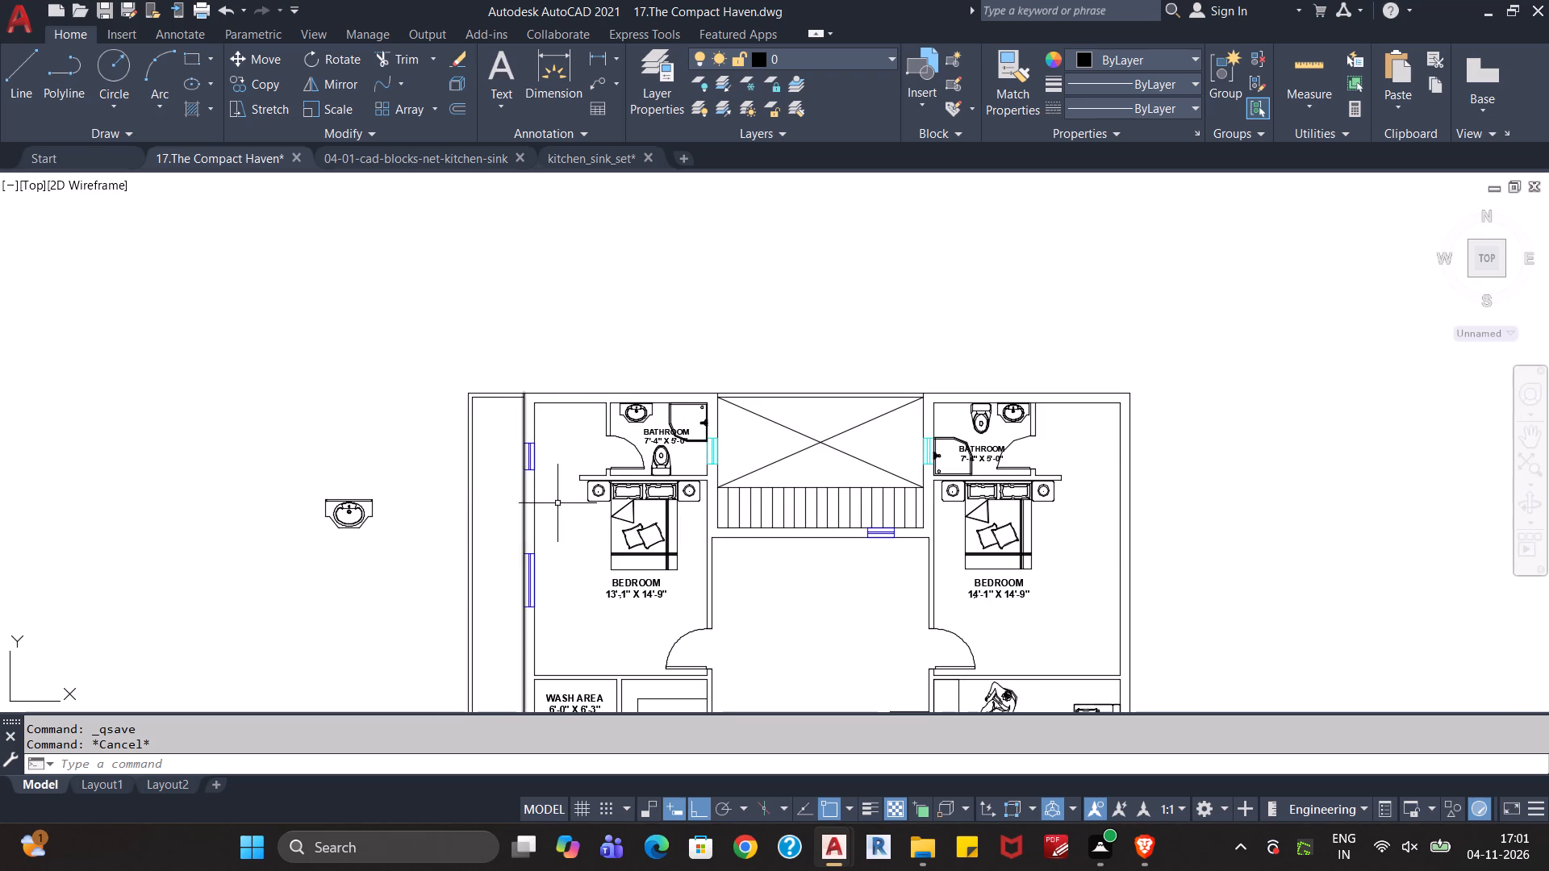
{"action": "middle_click_drag", "start_coordinate": [566, 541], "coordinate": [522, 370]}
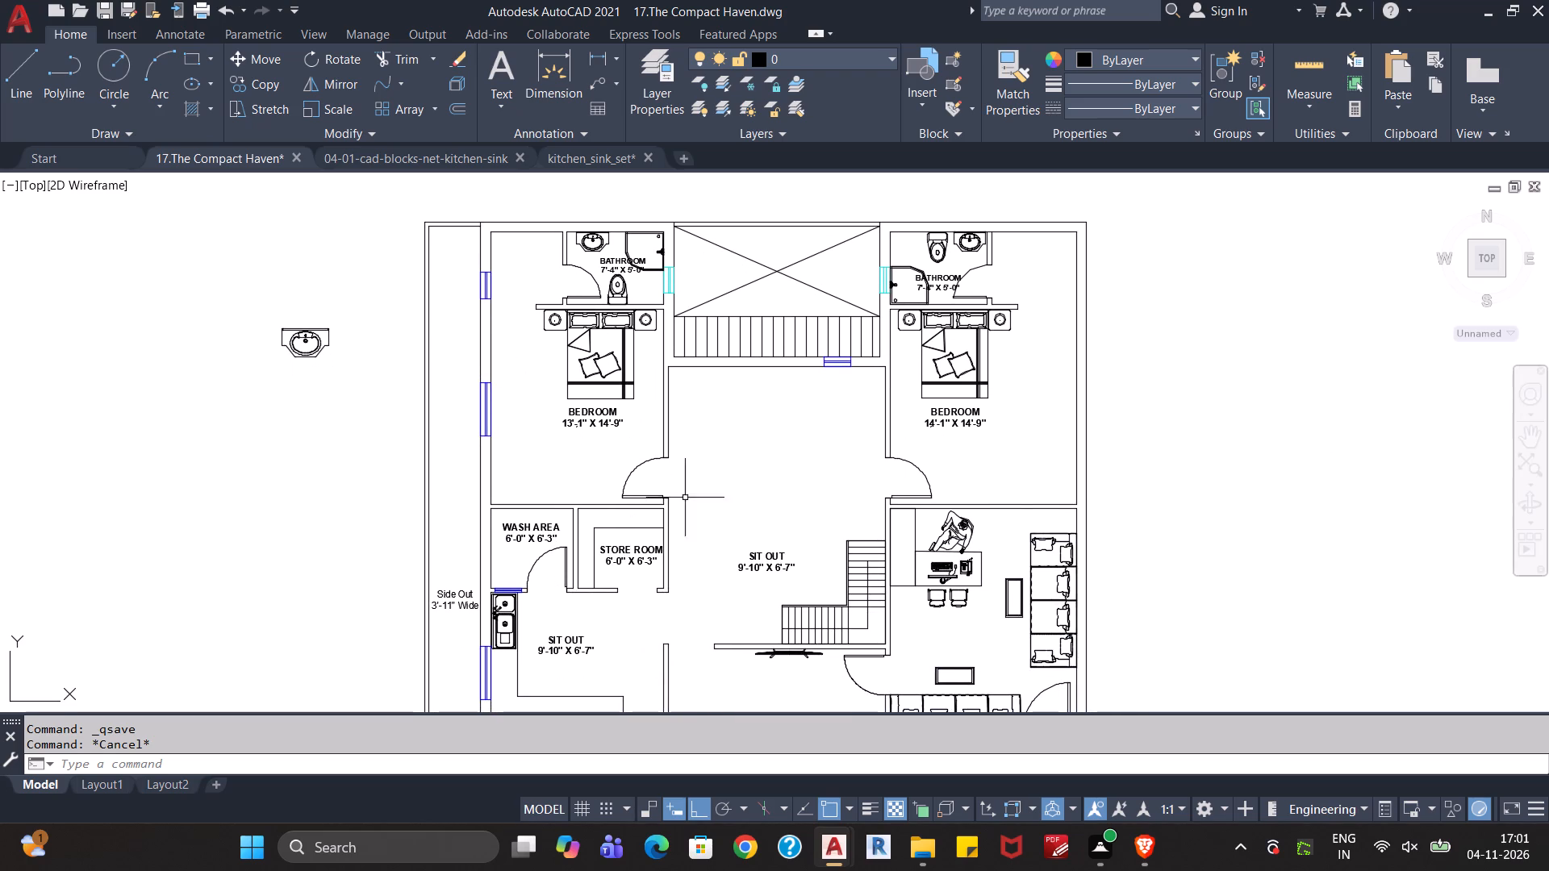
Review the floor plan from the upper bathrooms and bedrooms down to the garden, checking the room labels.
{"action": "middle_click_drag", "start_coordinate": [763, 520], "coordinate": [744, 458]}
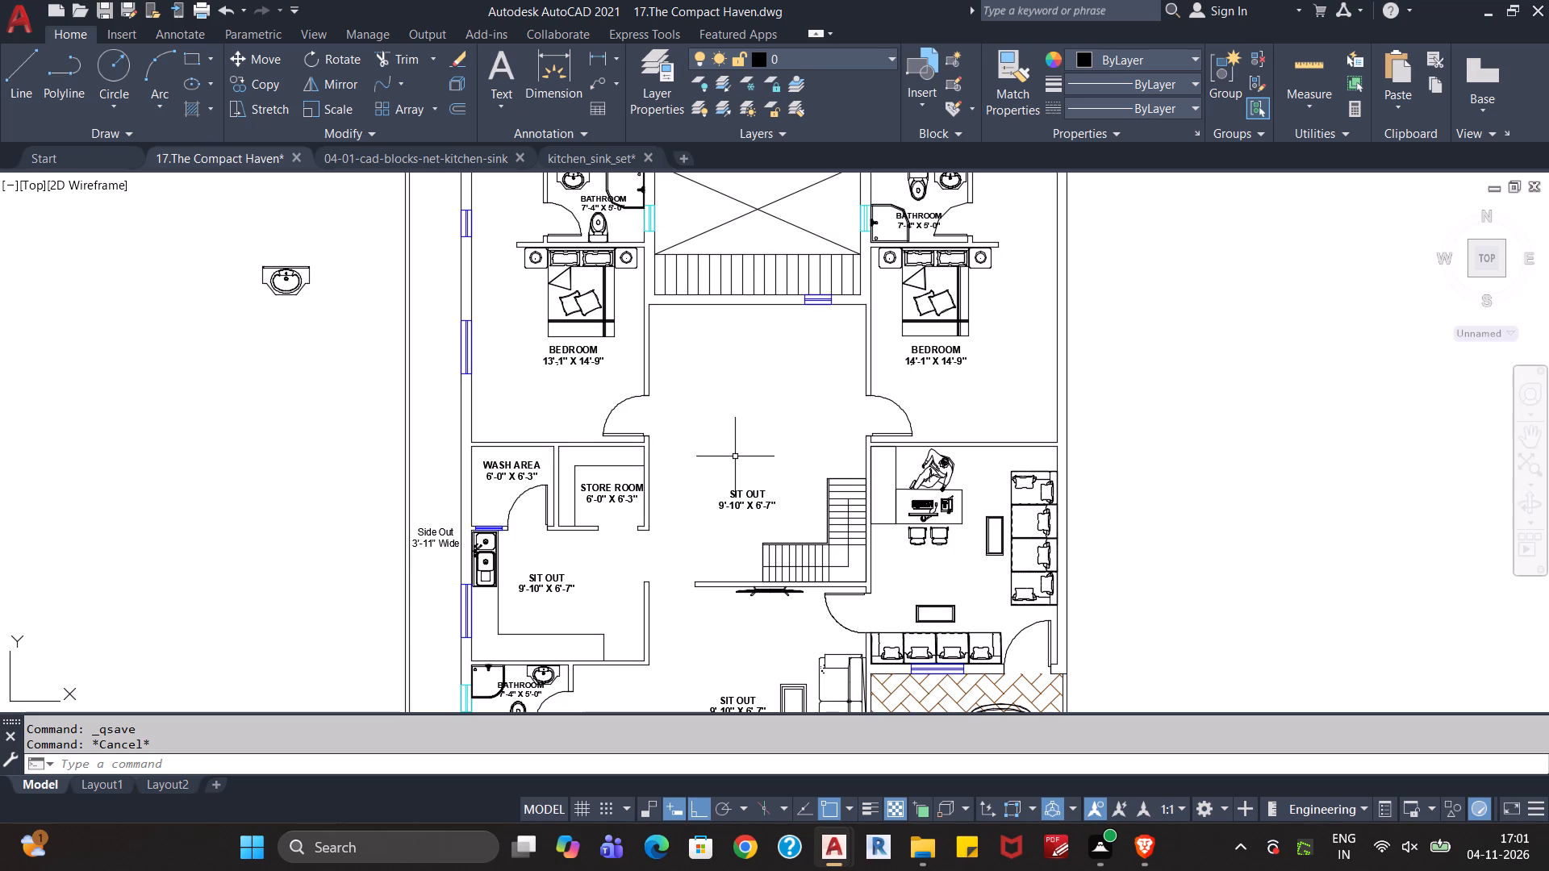
{"action": "middle_click_drag", "start_coordinate": [720, 400], "coordinate": [720, 524]}
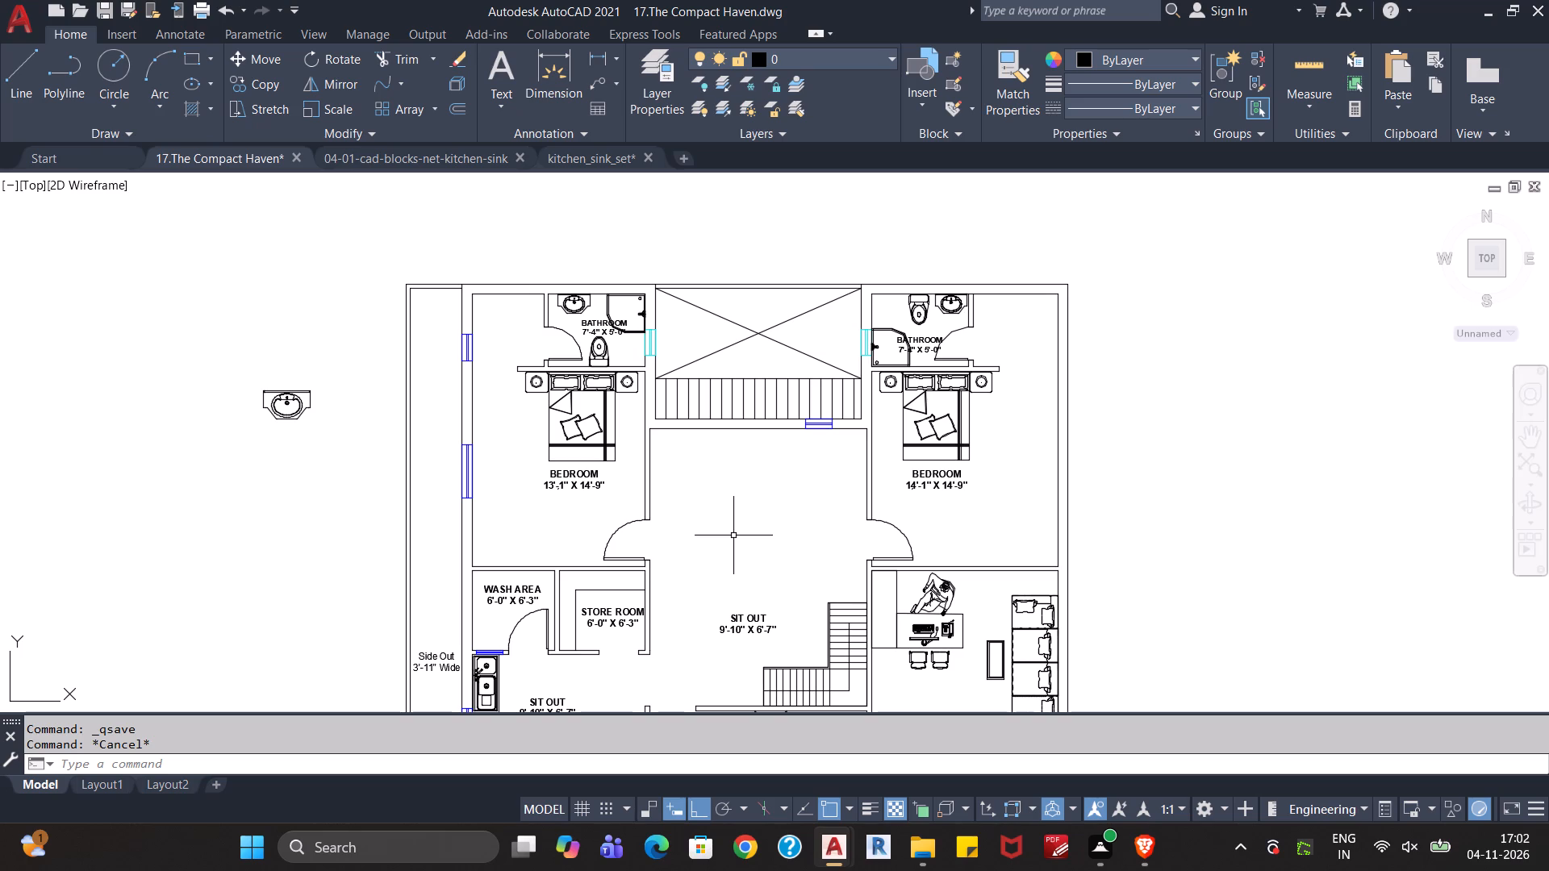
{"action": "scroll", "coordinate": [732, 536], "scroll_direction": "down", "scroll_amount": 2}
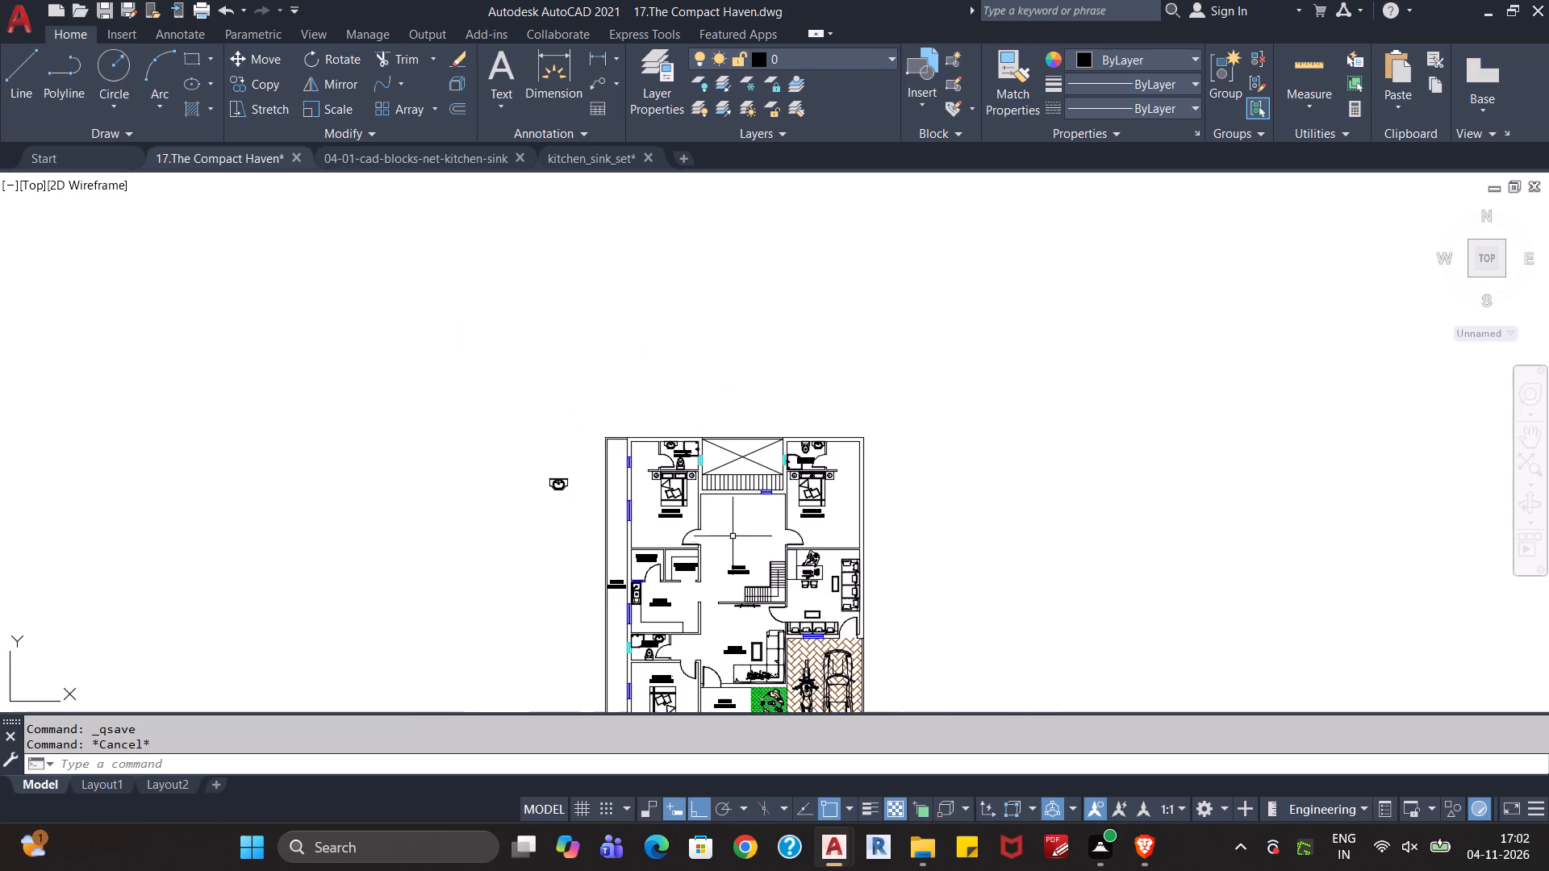
{"action": "middle_click_drag", "start_coordinate": [734, 544], "coordinate": [722, 490]}
{"action": "scroll", "coordinate": [734, 579], "scroll_direction": "up", "scroll_amount": 2}
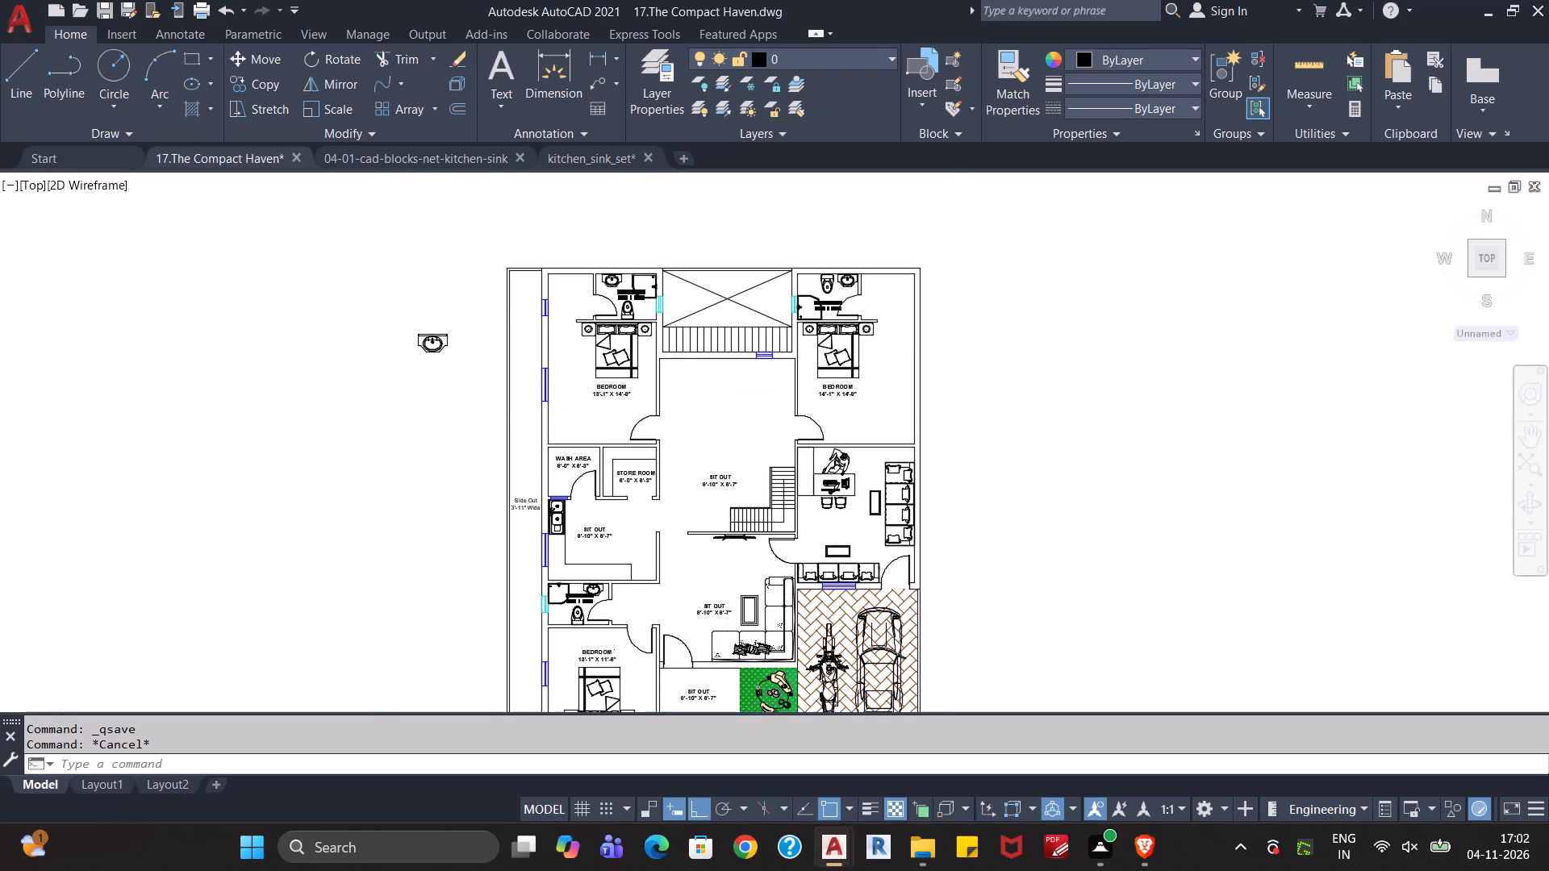
{"action": "scroll", "coordinate": [734, 579], "scroll_direction": "up", "scroll_amount": 1}
{"action": "middle_click_drag", "start_coordinate": [734, 579], "coordinate": [745, 409]}
{"action": "scroll", "coordinate": [738, 401], "scroll_direction": "down", "scroll_amount": 1}
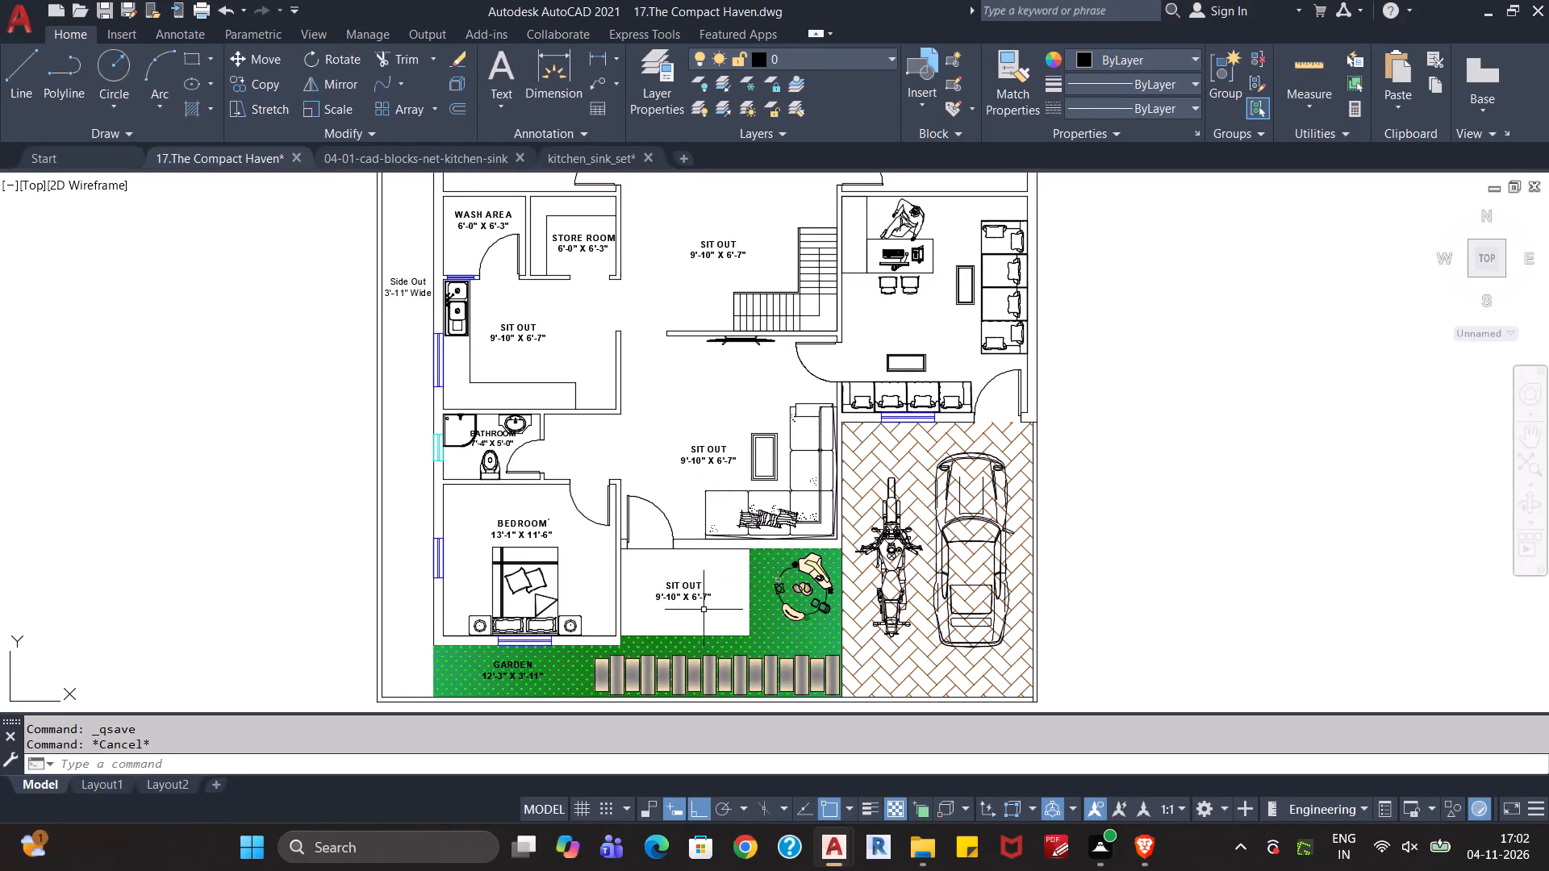
Rename the SIT OUT label beside the L-shaped sofa as LIVING.
{"action": "scroll", "coordinate": [702, 619], "scroll_direction": "up", "scroll_amount": 1}
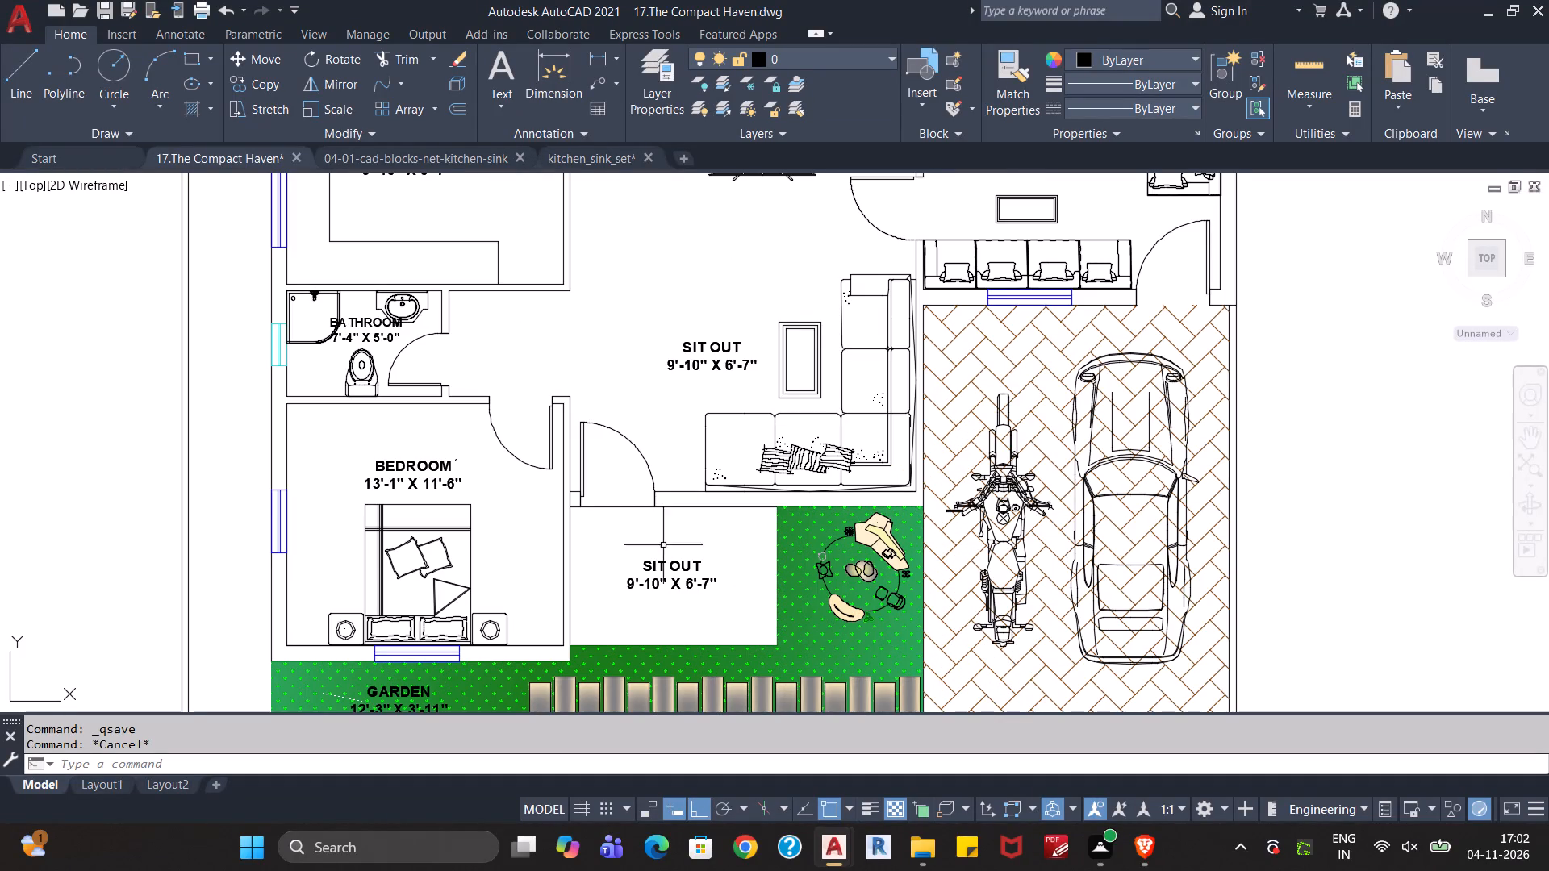
{"action": "double_click", "coordinate": [691, 344]}
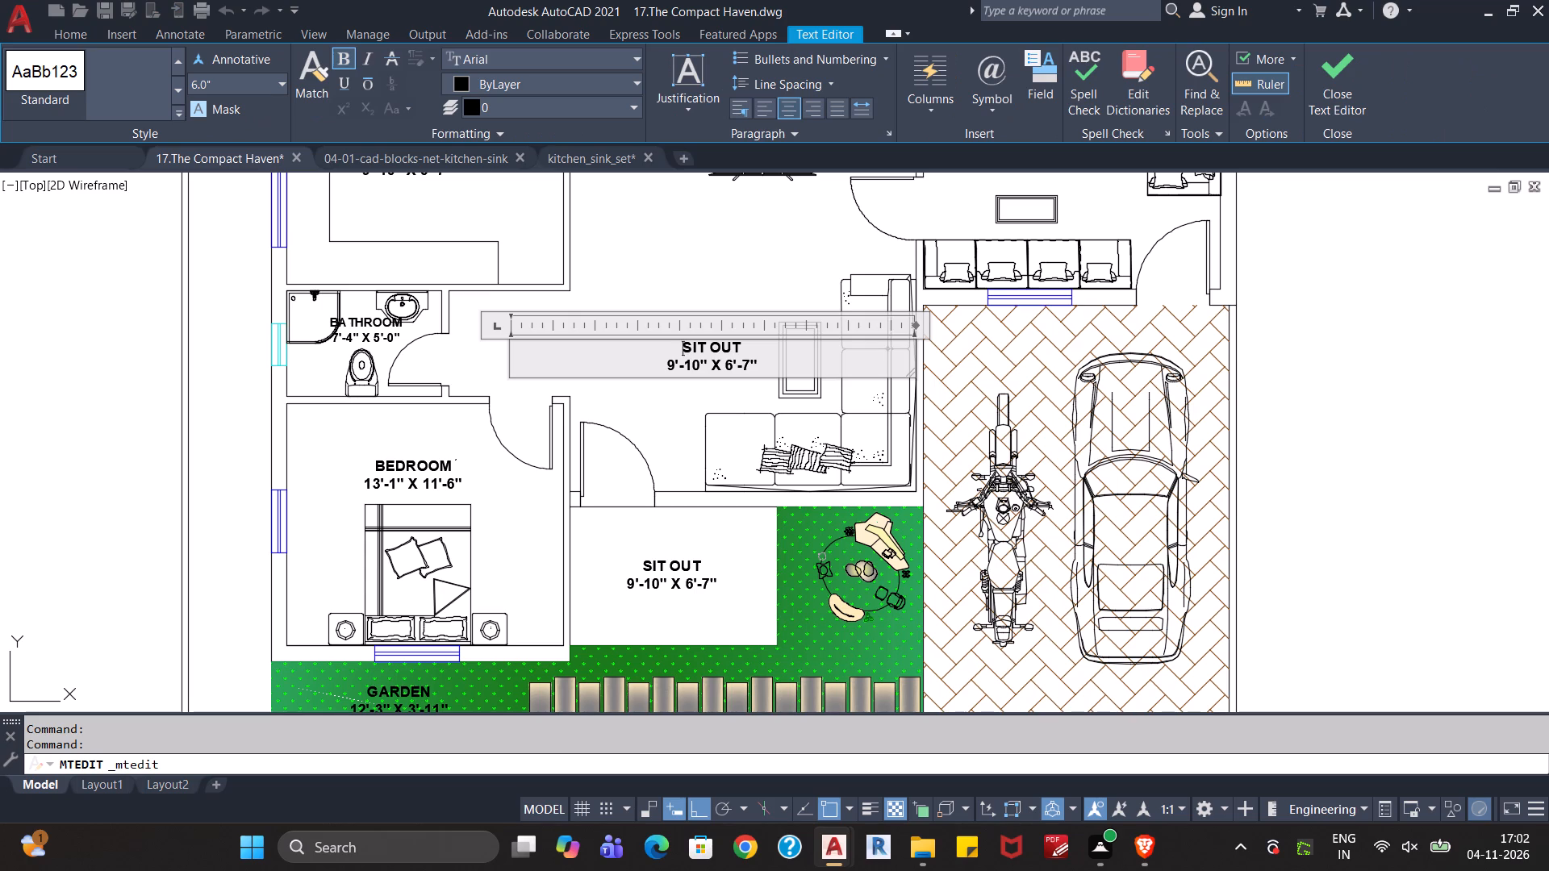
{"action": "key", "text": "ctrl+Right"}
{"action": "key", "text": "ctrl+Right"}
{"action": "key", "text": "ctrl+Right"}
{"action": "key", "text": "ctrl+Left"}
{"action": "key", "text": "BackSpace"}
{"action": "key", "text": "BackSpace"}
{"action": "key", "text": "BackSpace"}
{"action": "key", "text": "BackSpace"}
{"action": "key", "text": "BackSpace"}
{"action": "key", "text": "BackSpace"}
{"action": "key", "text": "BackSpace"}
{"action": "type", "text": "LIVING"}
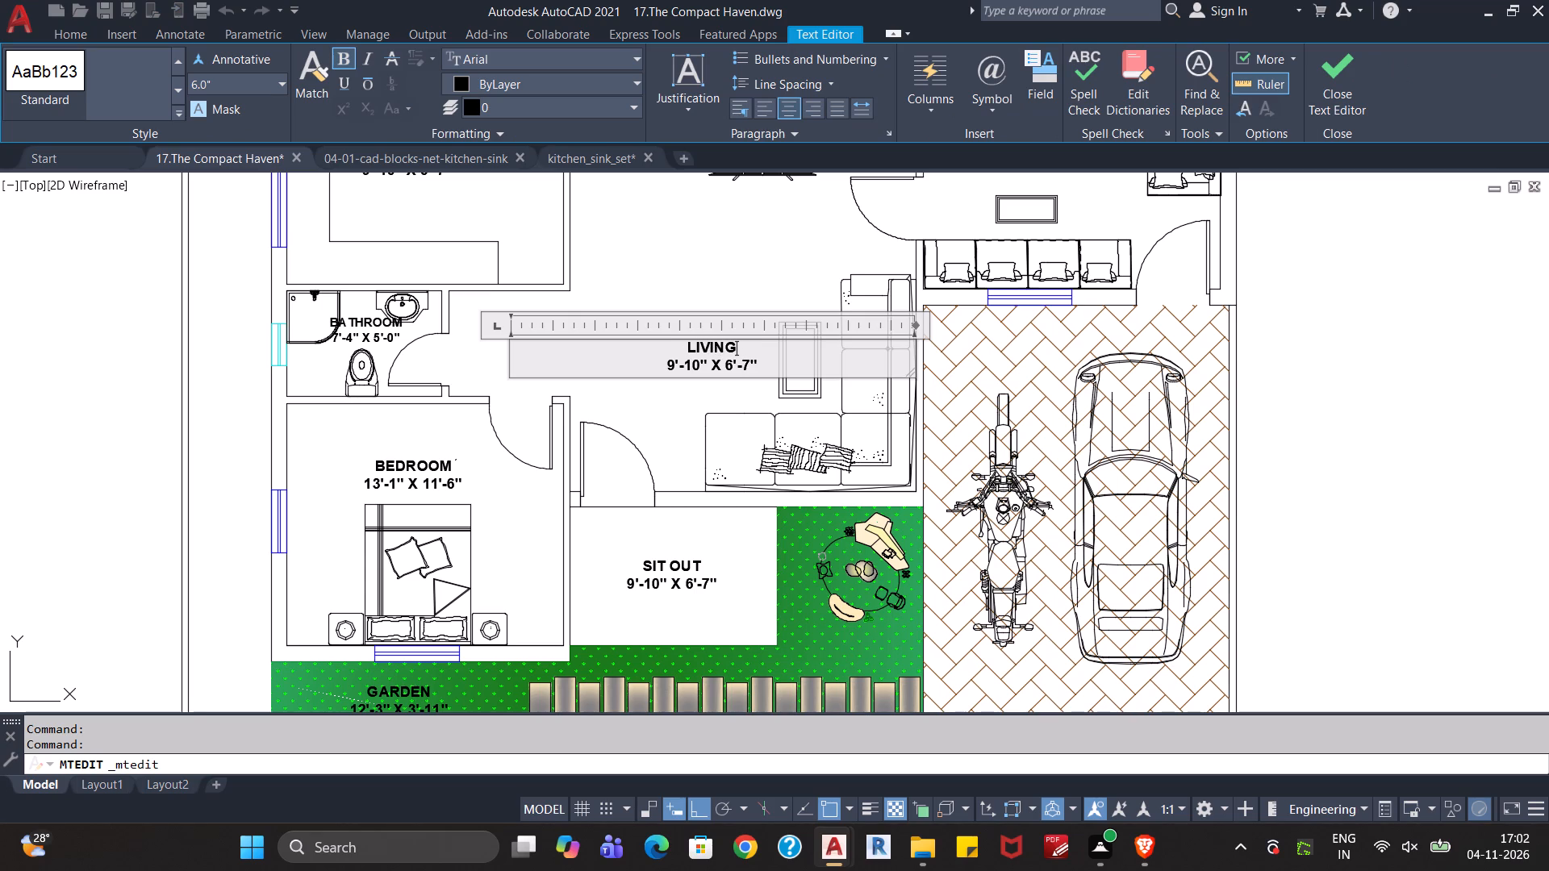
{"action": "left_click", "coordinate": [642, 392]}
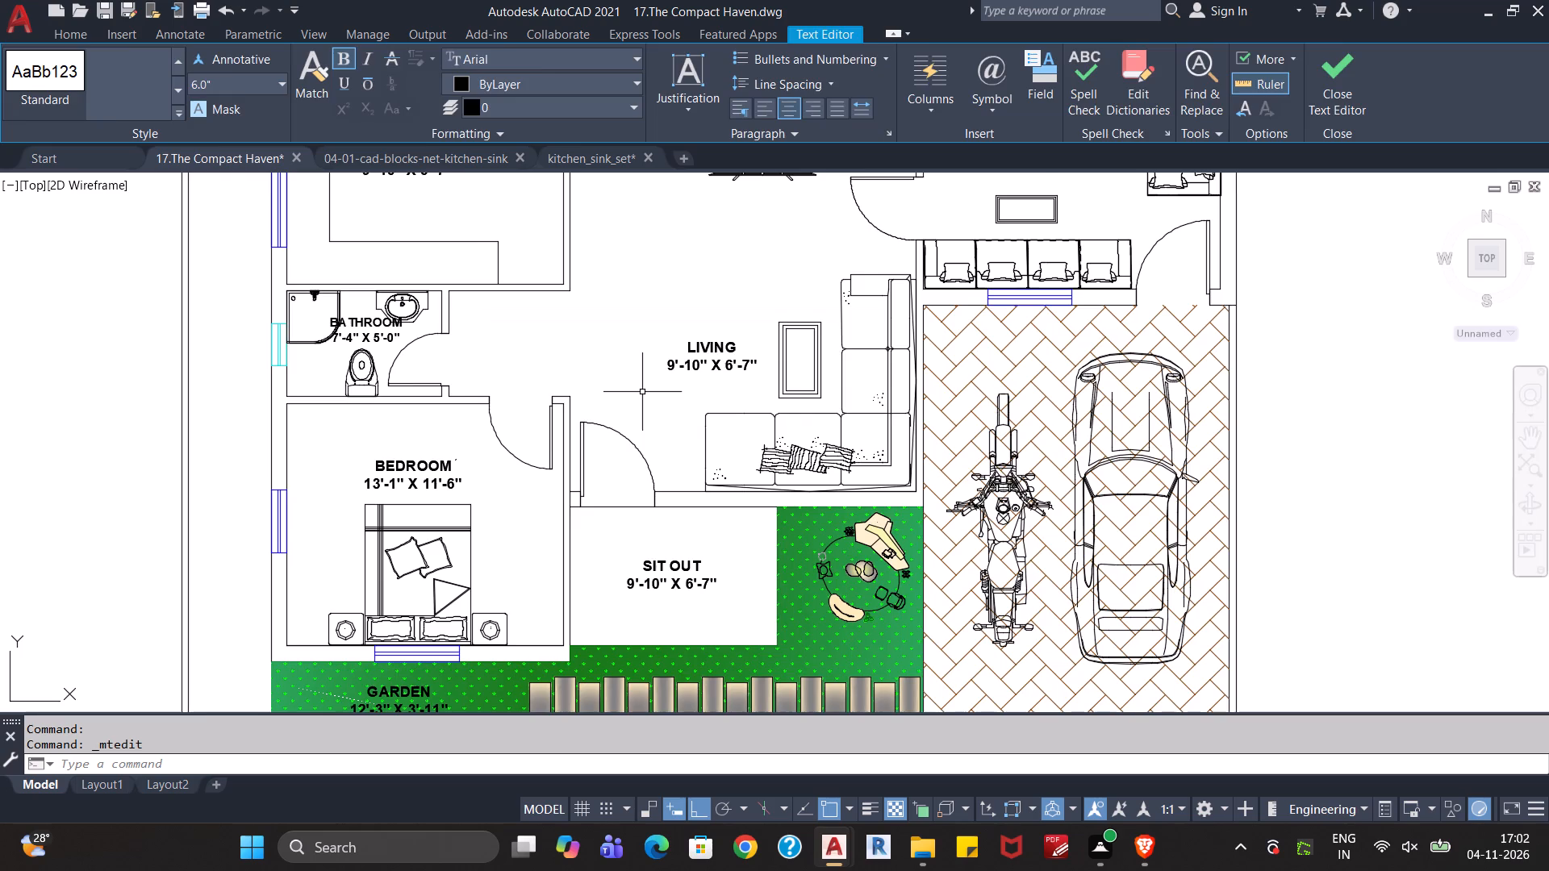
Measure the living room's width and length with Quick measure.
{"action": "scroll", "coordinate": [655, 401], "scroll_direction": "down", "scroll_amount": 1}
{"action": "left_click", "coordinate": [1305, 71]}
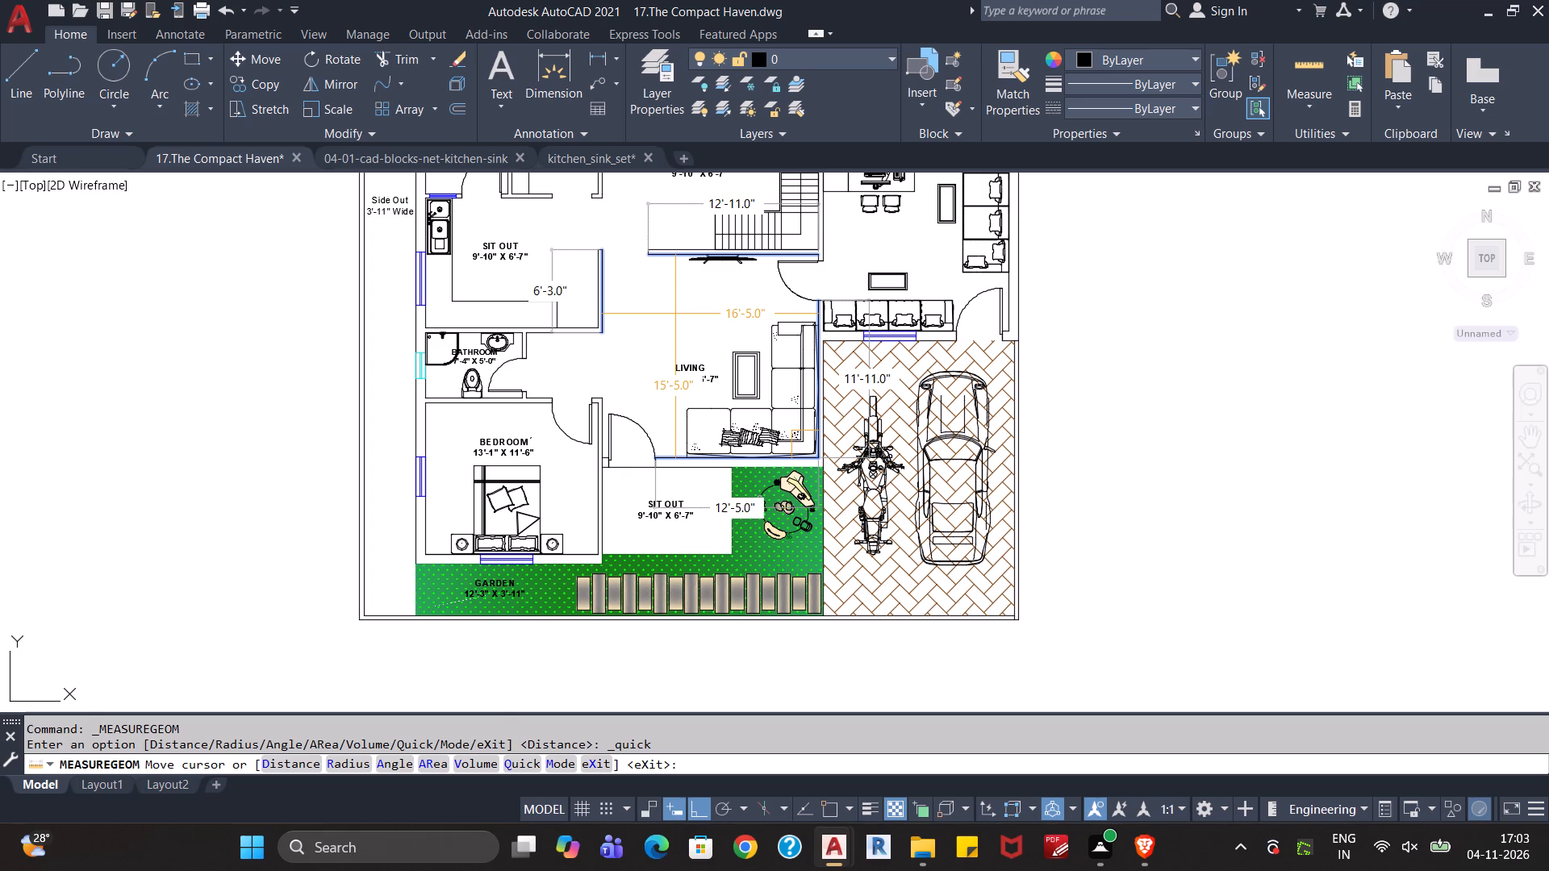
{"action": "key", "text": "Escape"}
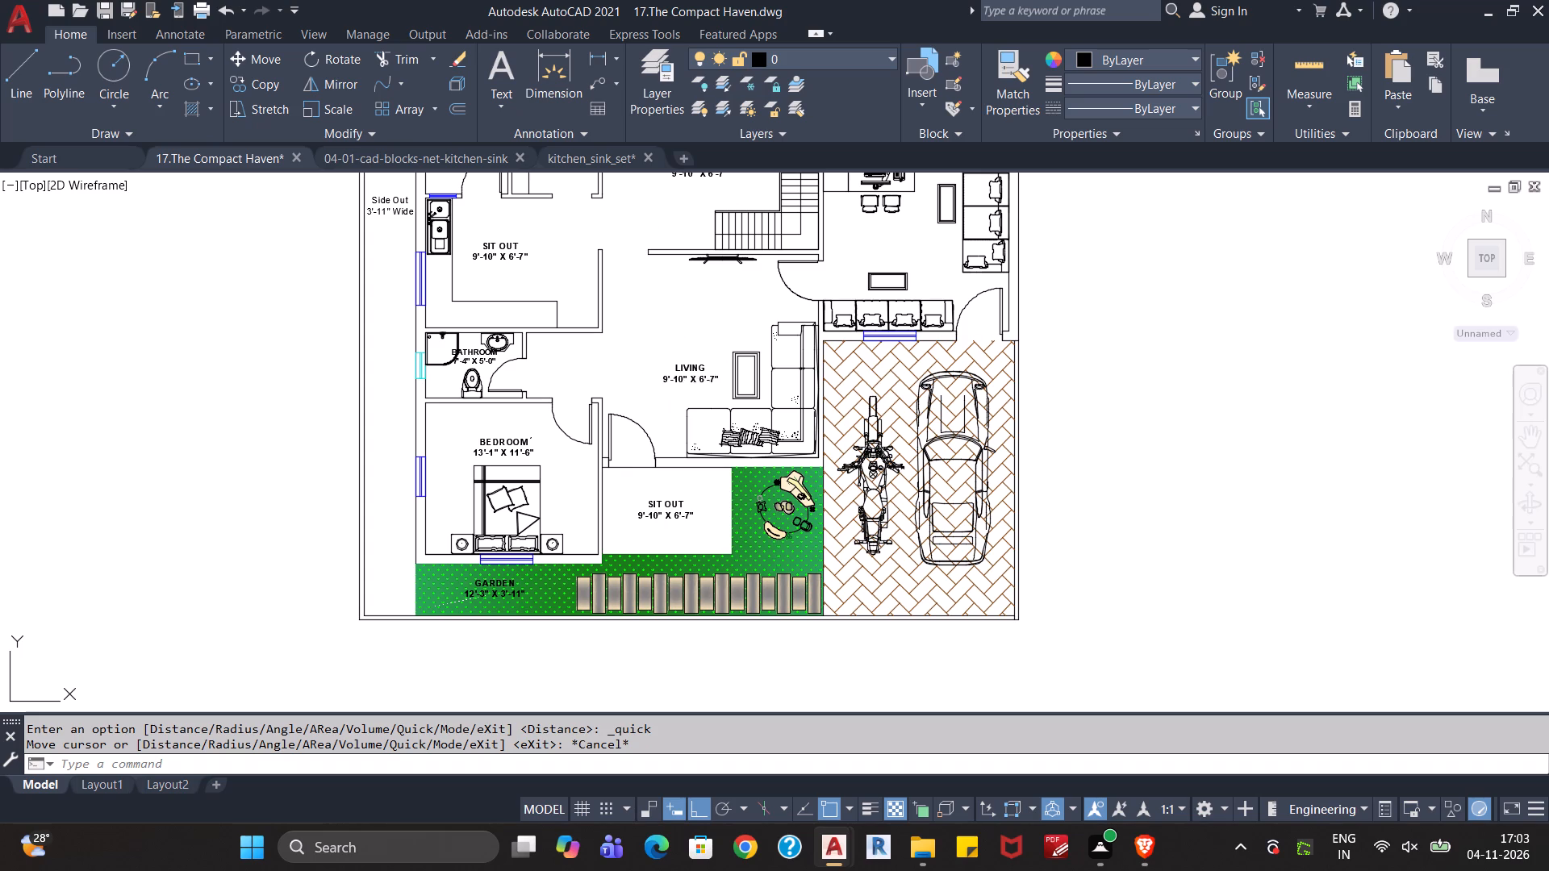
Set the first dimension in the LIVING label to 16'-5".
{"action": "double_click", "coordinate": [678, 379]}
{"action": "scroll", "coordinate": [669, 385], "scroll_direction": "up", "scroll_amount": 5}
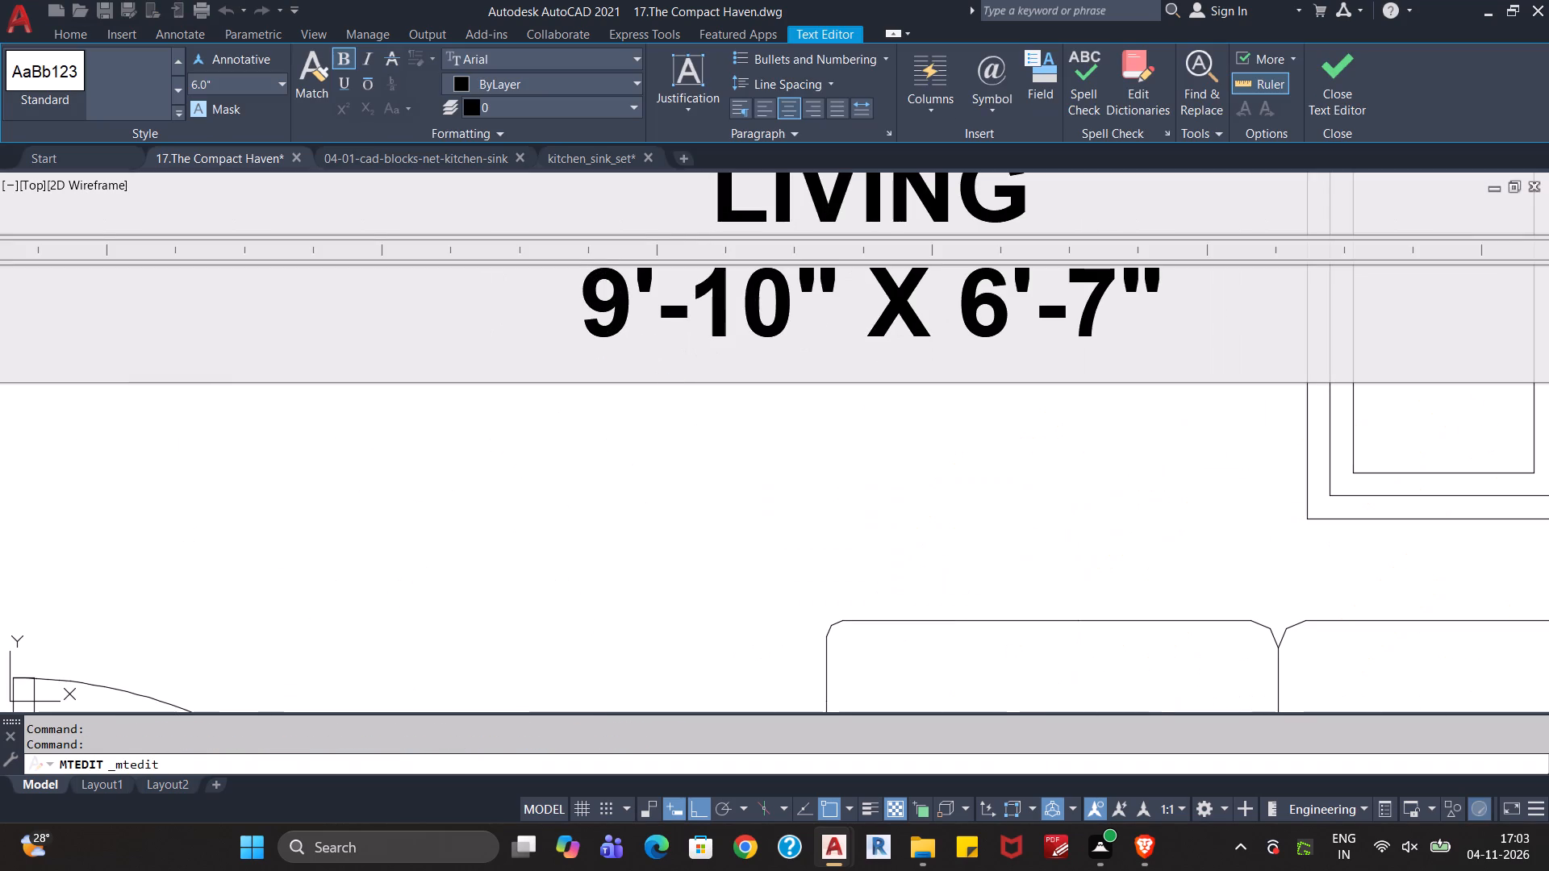
{"action": "left_click", "coordinate": [639, 339]}
{"action": "key", "text": "BackSpace"}
{"action": "type", "text": "16"}
{"action": "key", "text": "Right"}
{"action": "key", "text": "Right"}
{"action": "key", "text": "Right"}
{"action": "key", "text": "Right"}
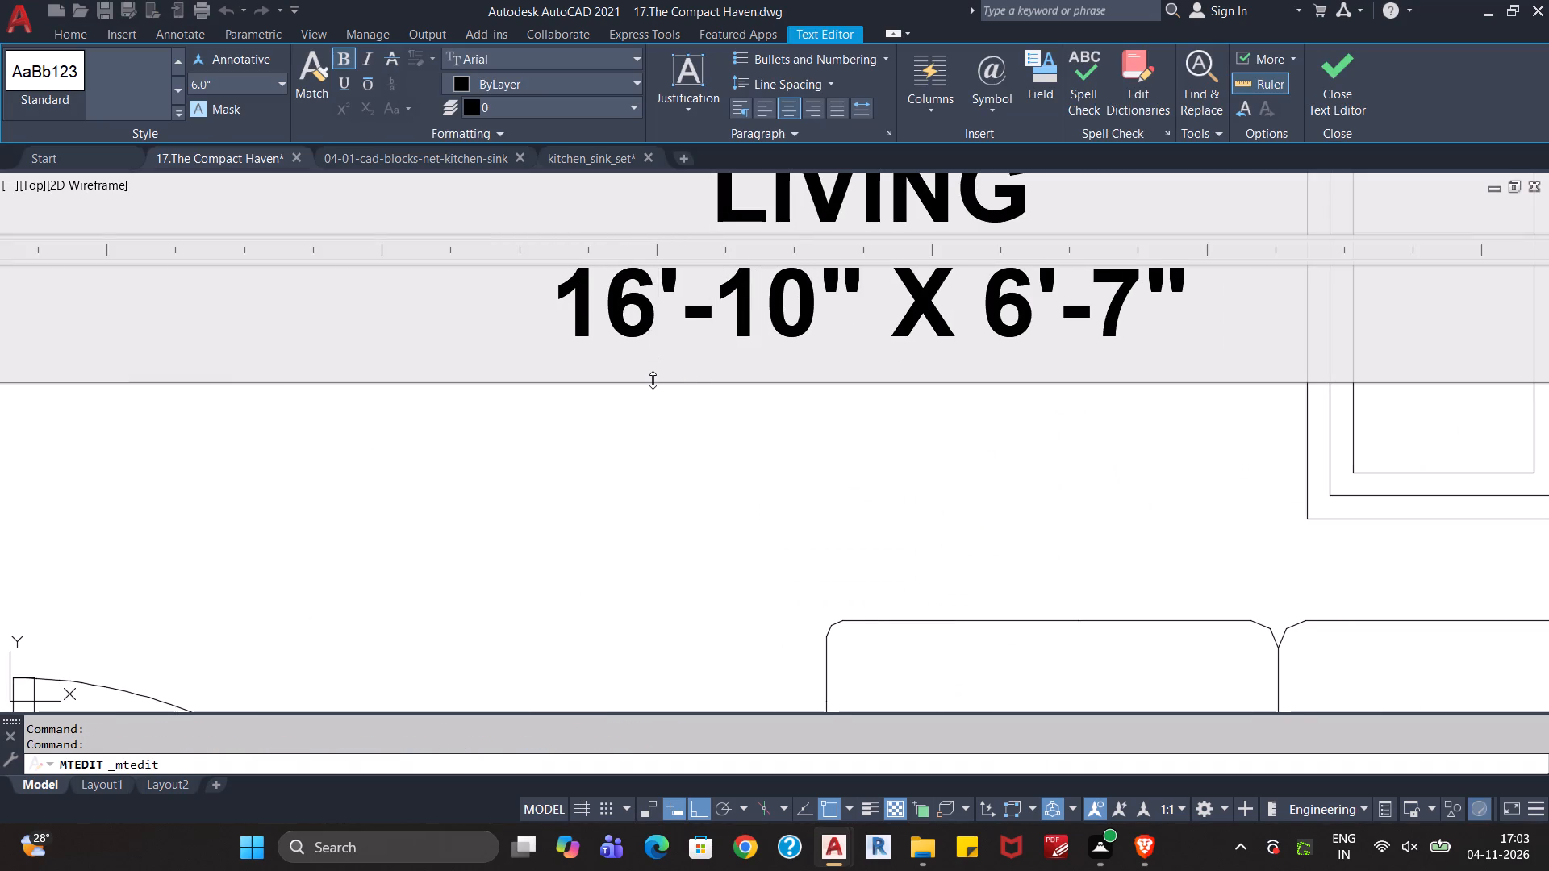
{"action": "key", "text": "BackSpace"}
{"action": "key", "text": "BackSpace"}
{"action": "key", "text": "5"}
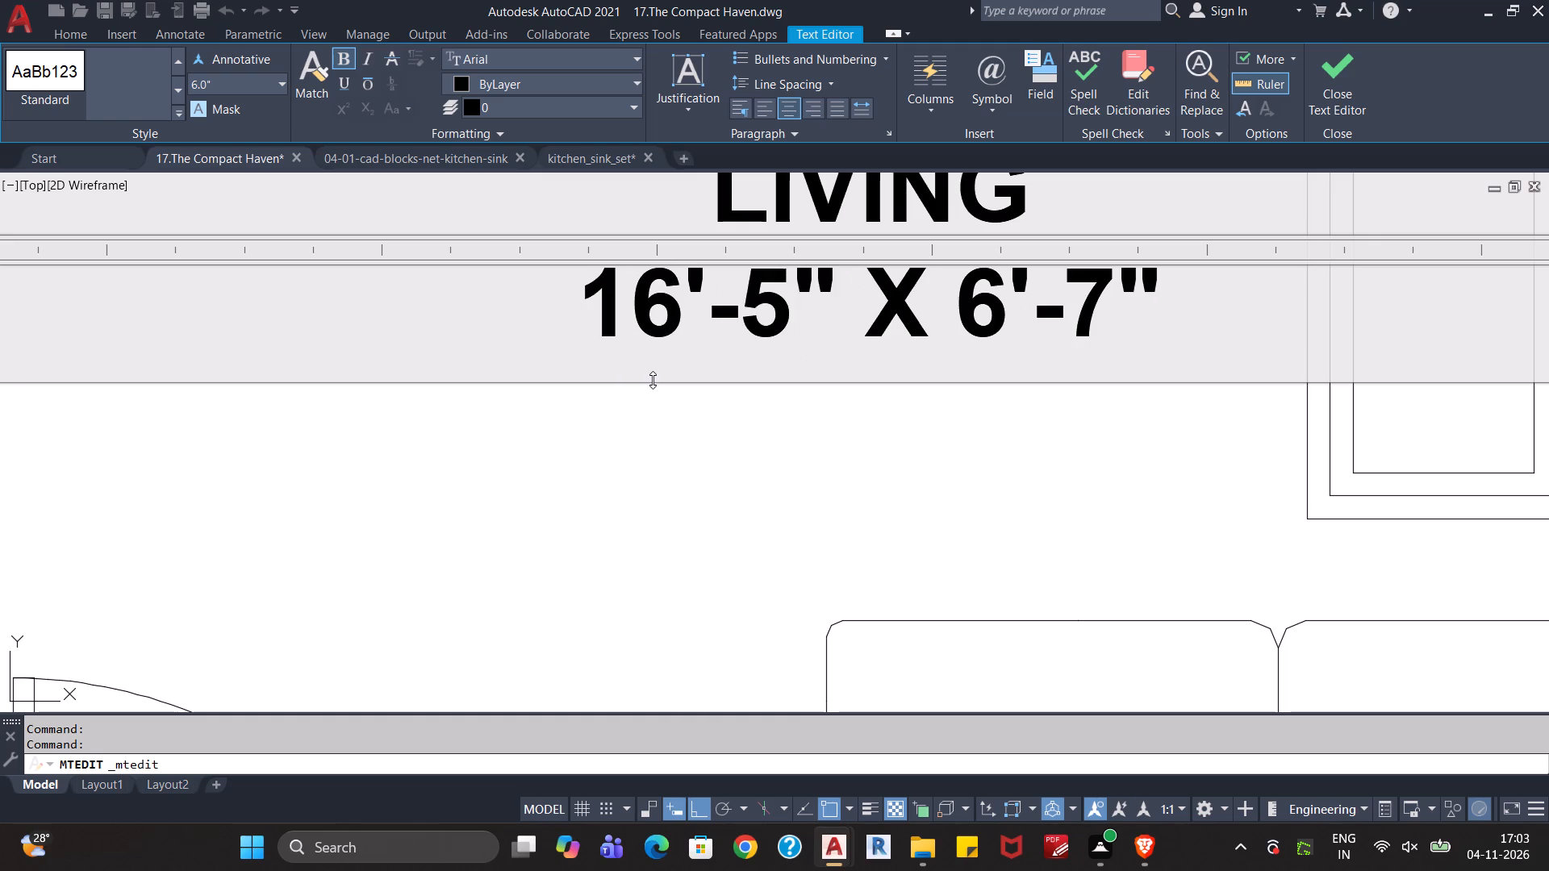
Set the second dimension in the LIVING label to 15'-5" and finish the text edit.
{"action": "key", "text": "Right"}
{"action": "key", "text": "Right"}
{"action": "key", "text": "Right"}
{"action": "key", "text": "Right"}
{"action": "key", "text": "1"}
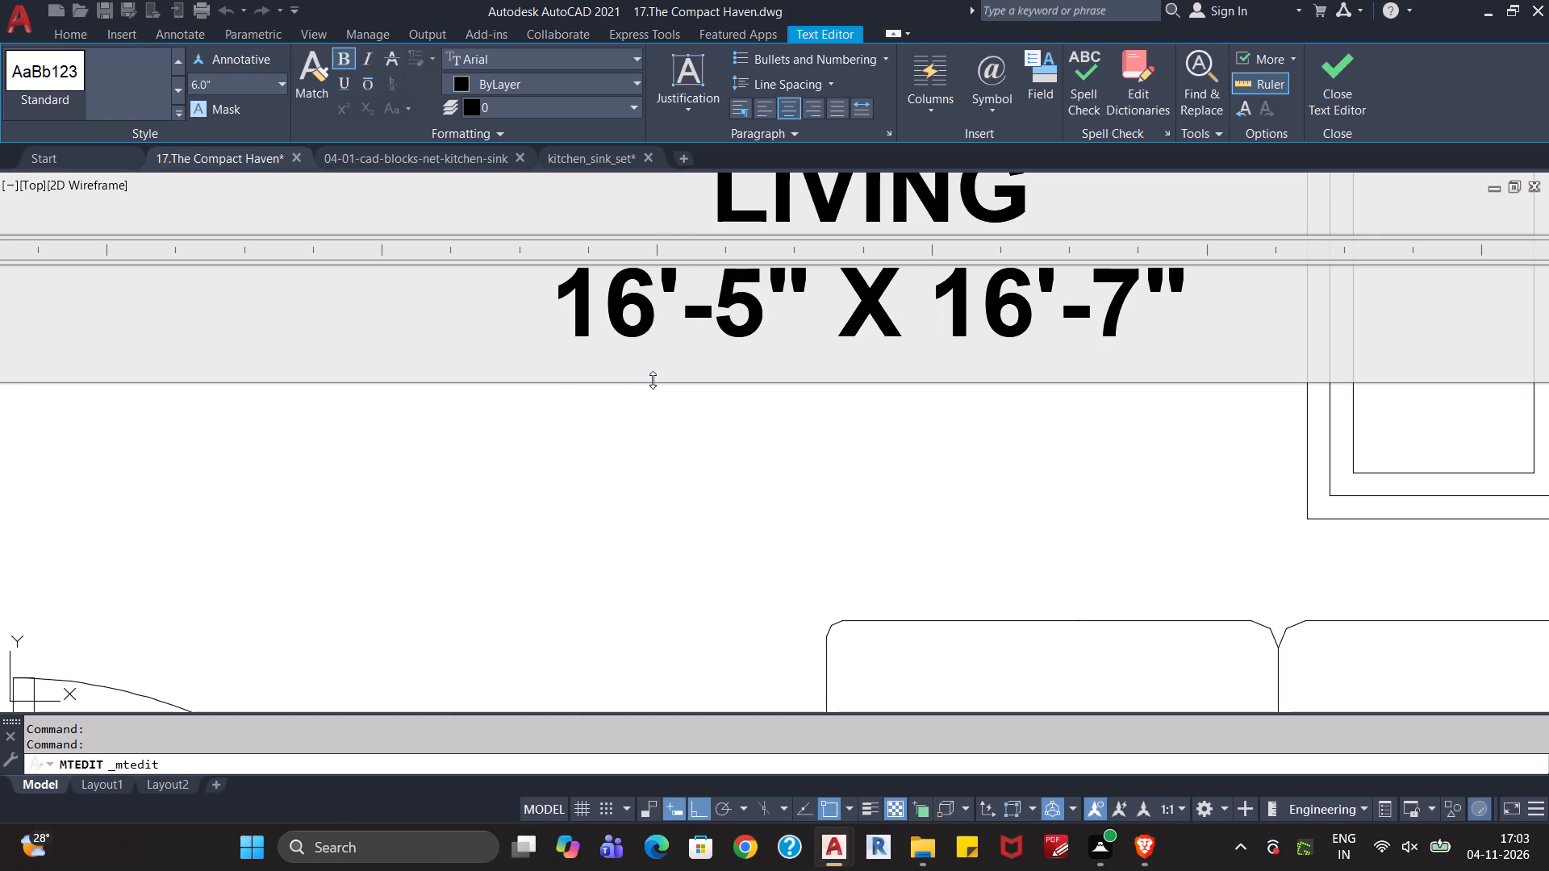
{"action": "key", "text": "Right"}
{"action": "key", "text": "BackSpace"}
{"action": "key", "text": "5"}
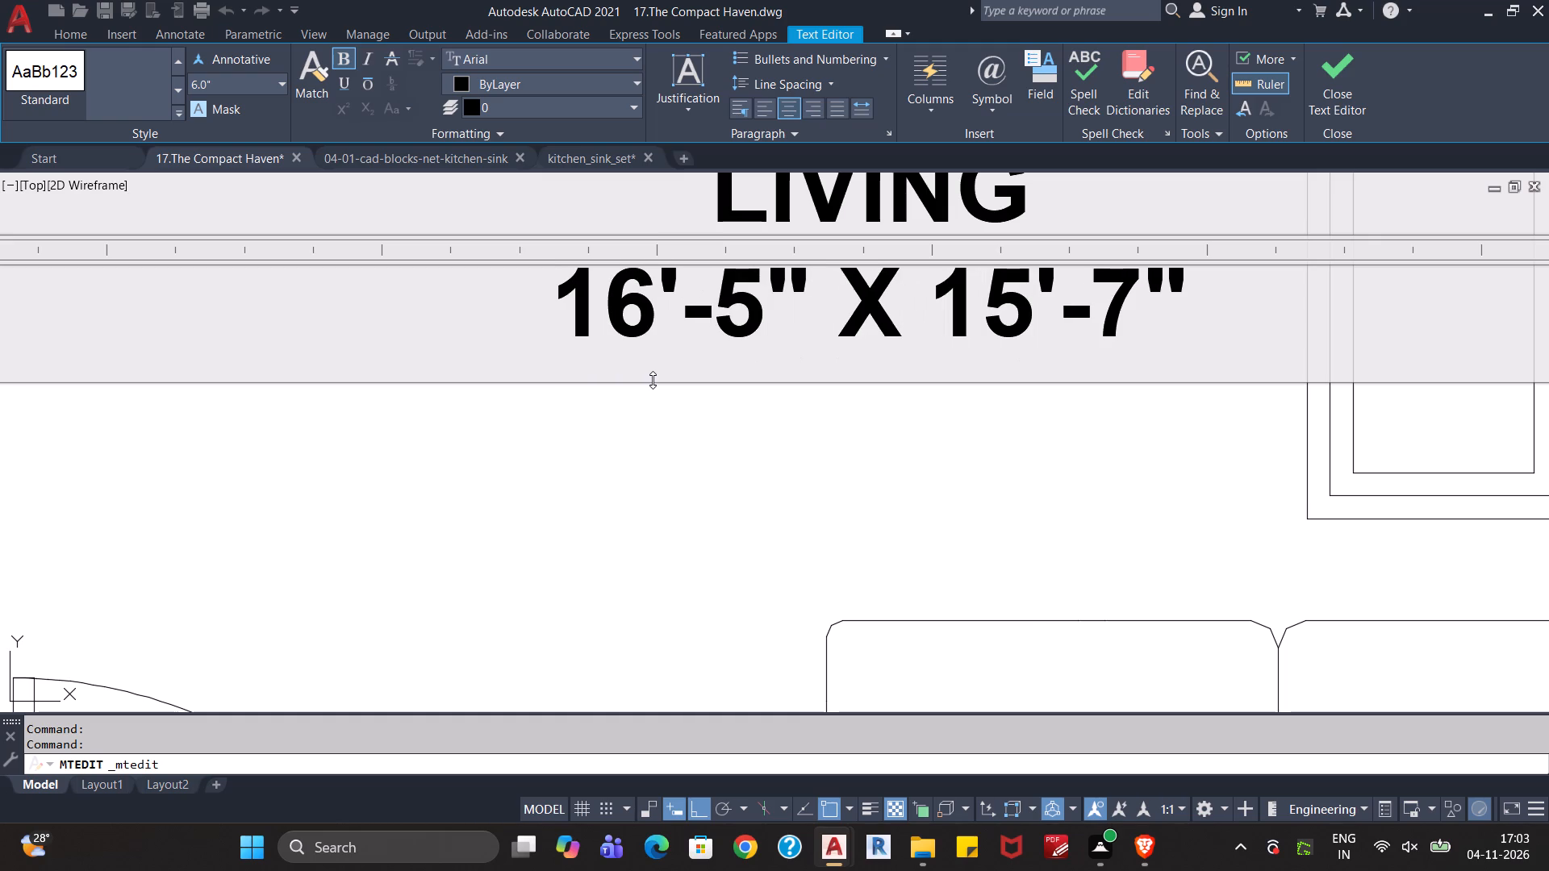
{"action": "key", "text": "Right"}
{"action": "key", "text": "Right"}
{"action": "key", "text": "Right"}
{"action": "key", "text": "BackSpace"}
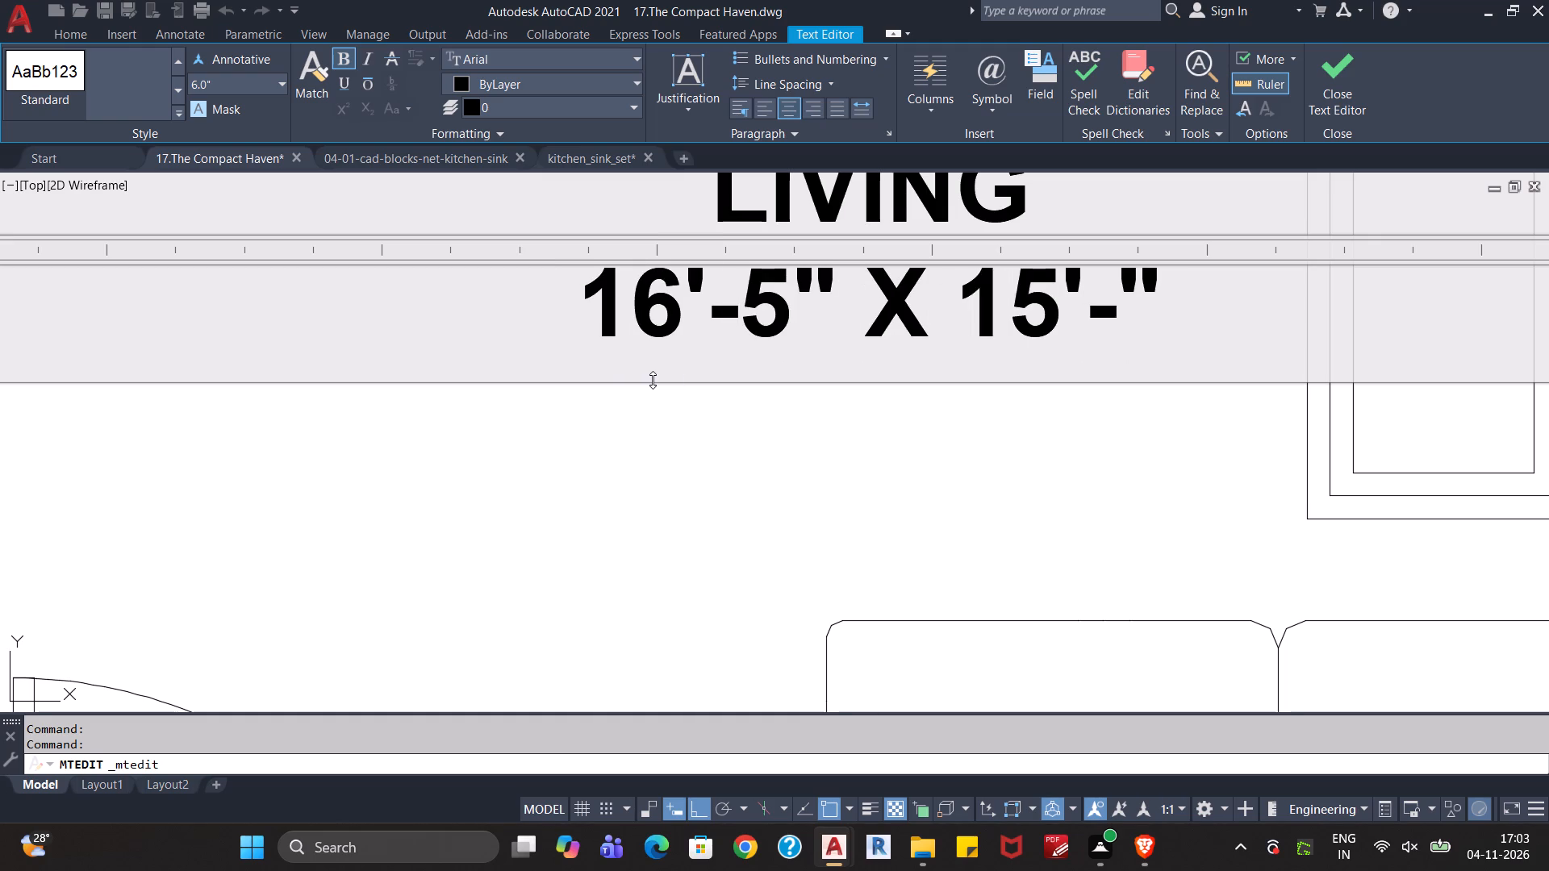
{"action": "key", "text": "5"}
{"action": "left_click", "coordinate": [665, 456]}
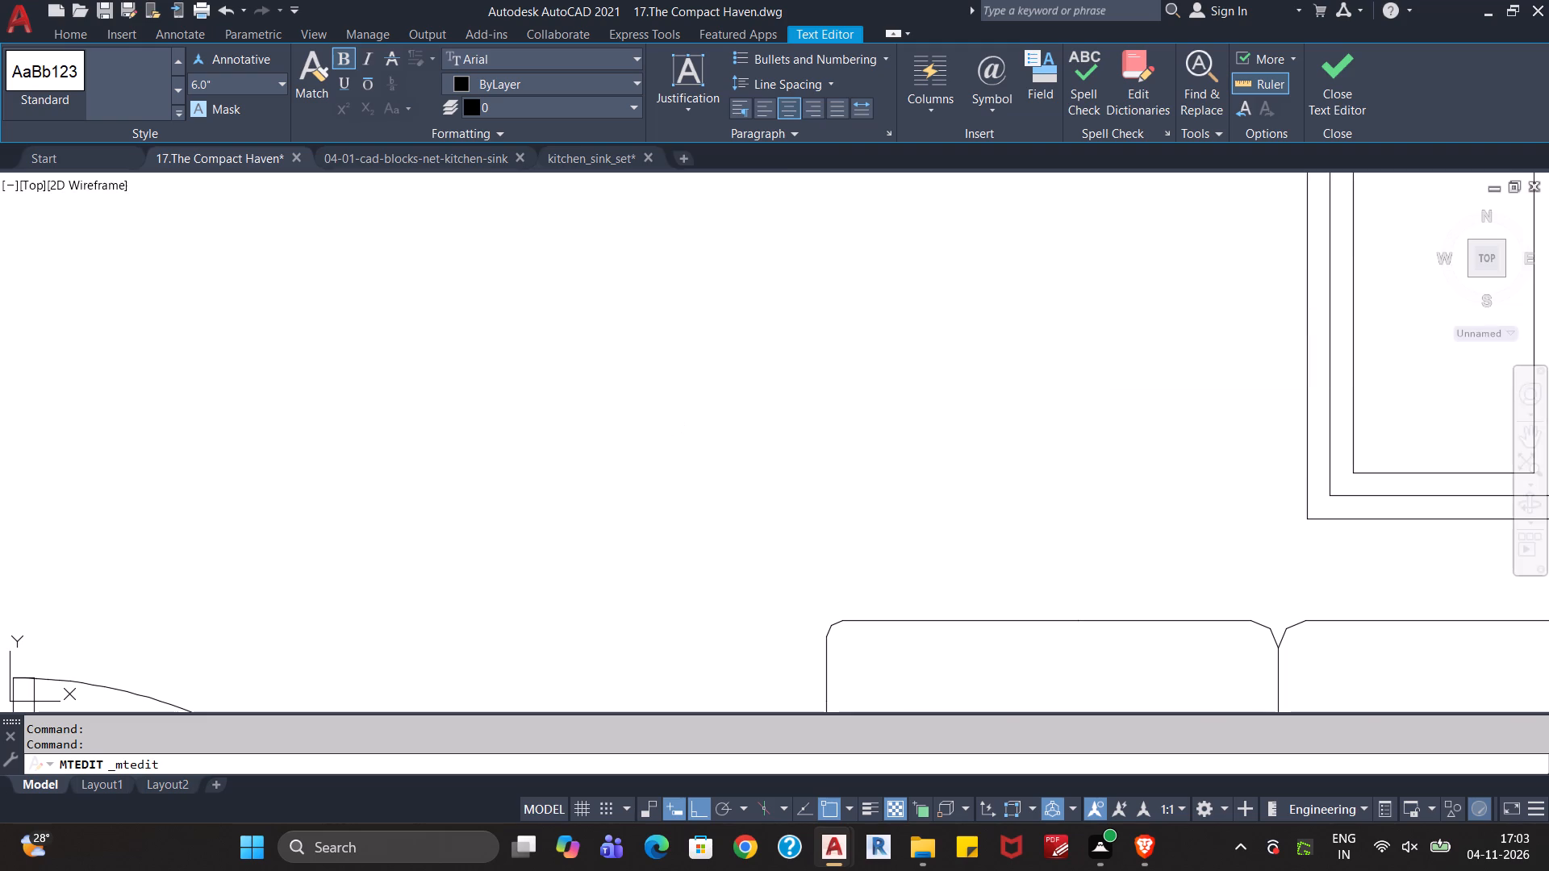
Rename the SIT OUT label beside the staircase as DINING, keeping the dimensions on the line below.
{"action": "scroll", "coordinate": [666, 461], "scroll_direction": "down", "scroll_amount": 3}
{"action": "middle_click_drag", "start_coordinate": [710, 342], "coordinate": [712, 473]}
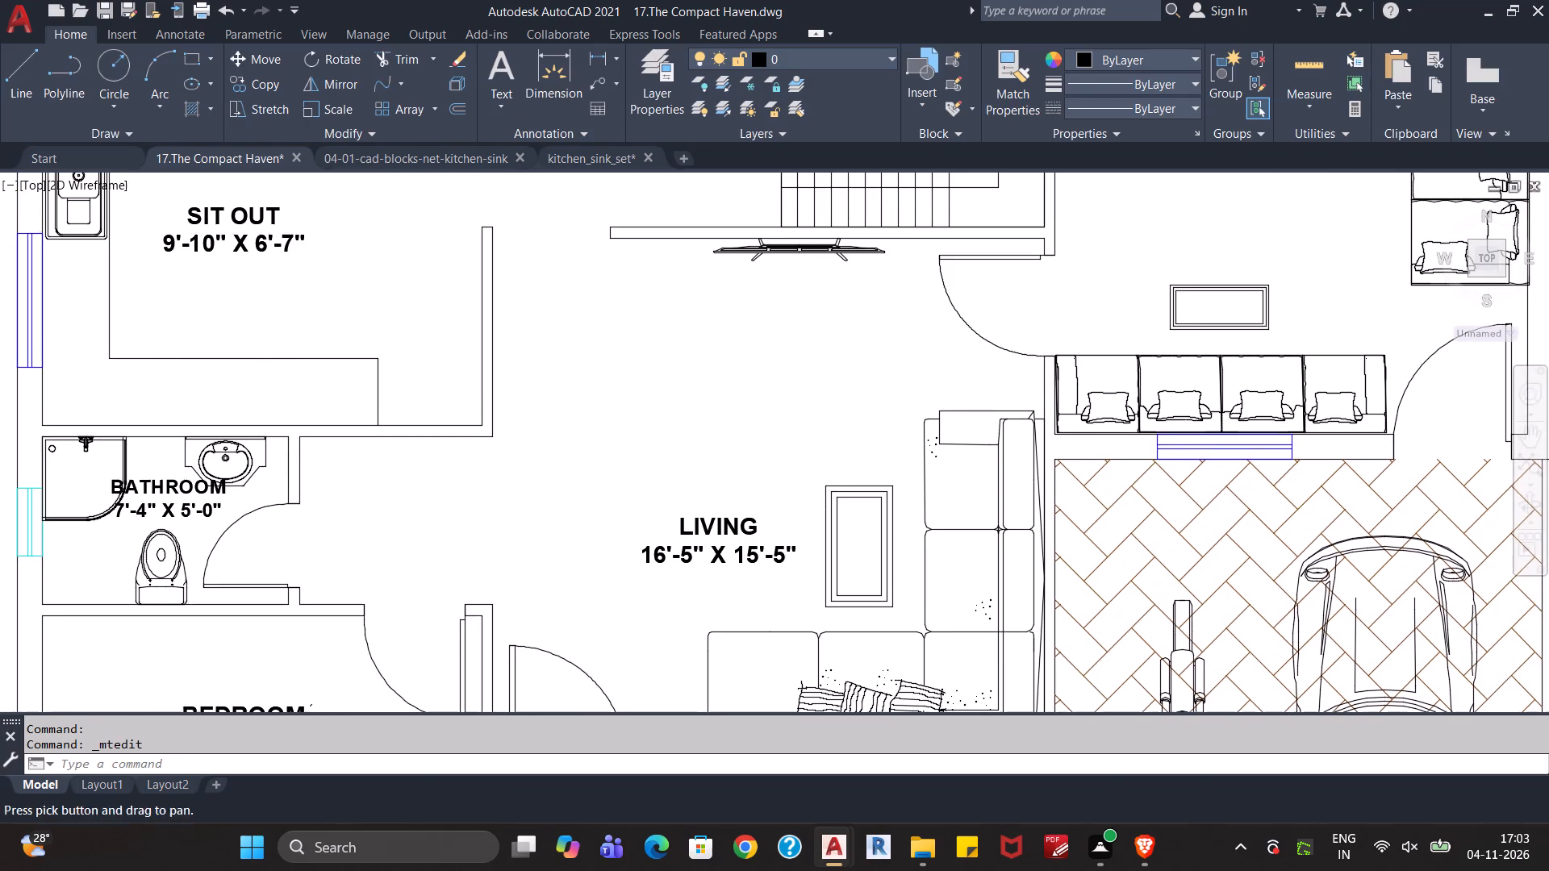
{"action": "middle_click_drag", "start_coordinate": [738, 390], "coordinate": [724, 504]}
{"action": "middle_click_drag", "start_coordinate": [725, 456], "coordinate": [681, 654]}
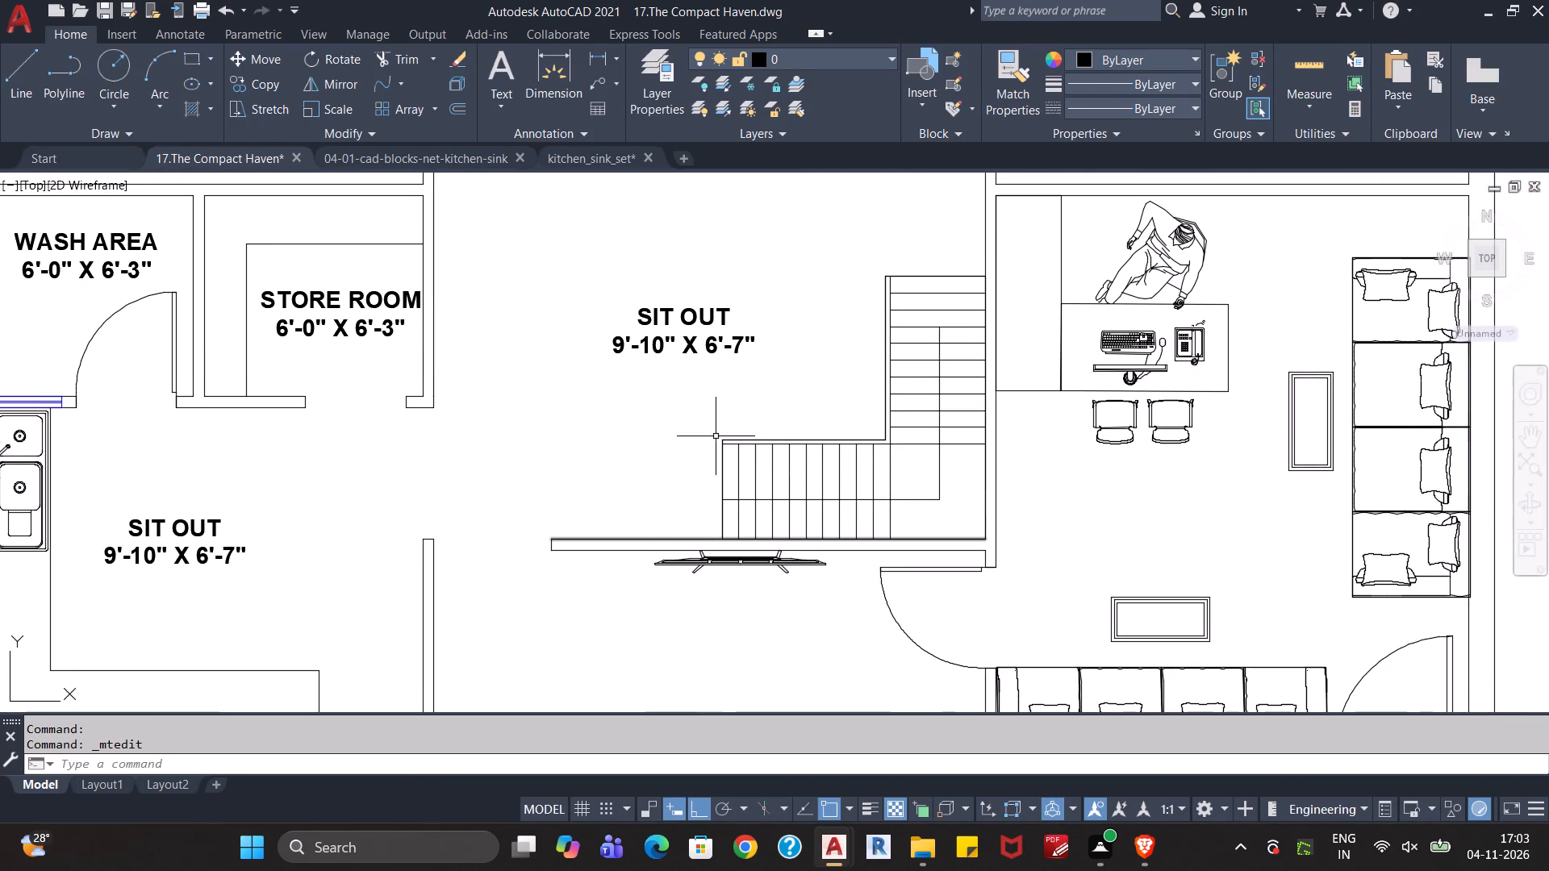
{"action": "left_click", "coordinate": [676, 312]}
{"action": "double_click", "coordinate": [676, 312]}
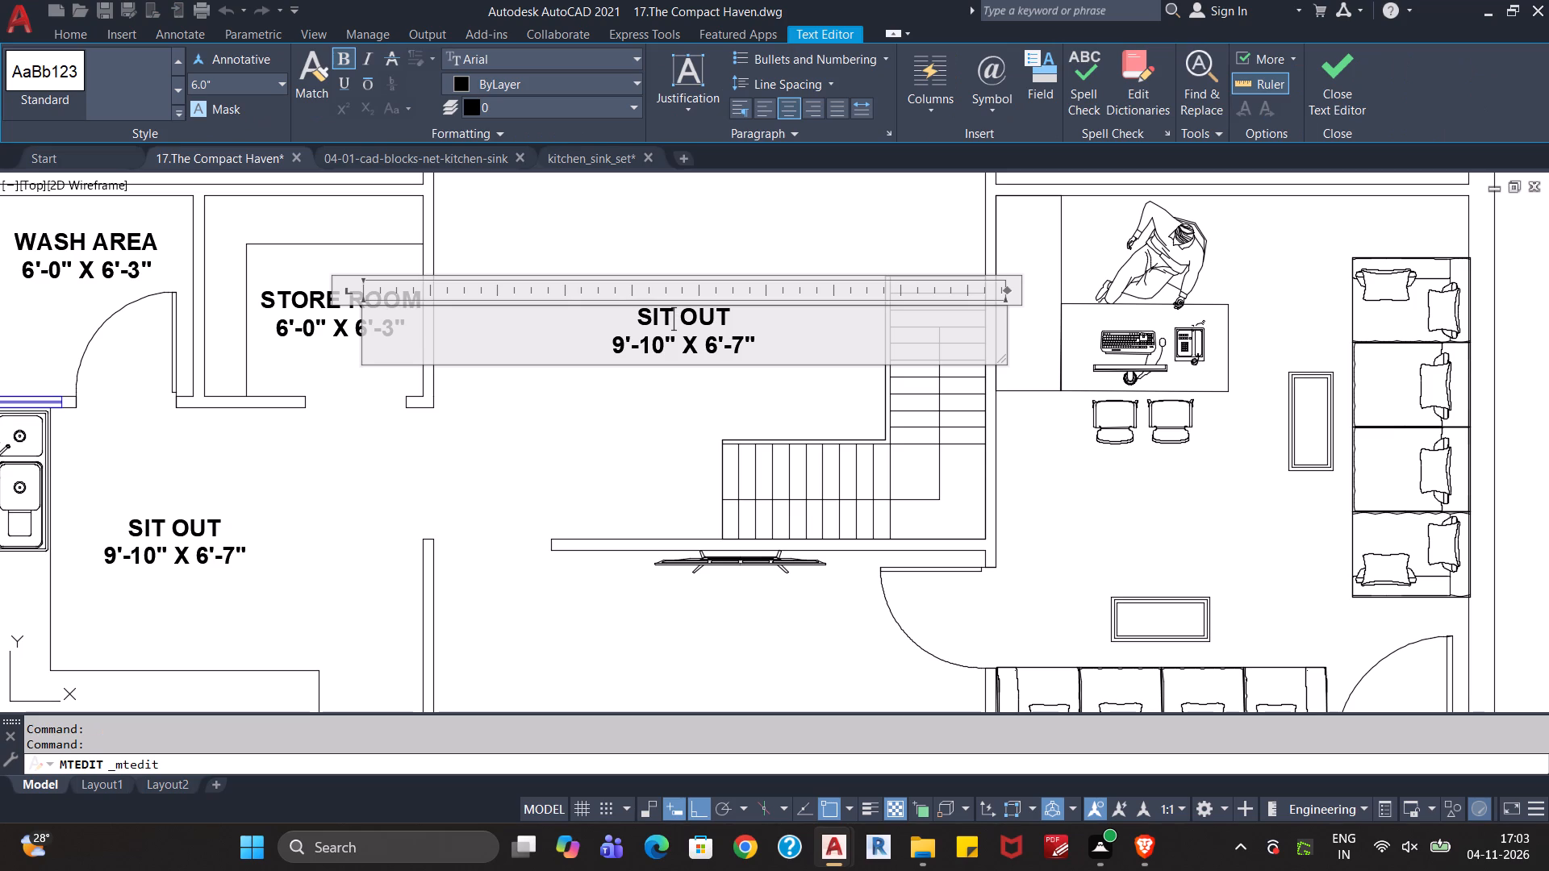
{"action": "left_click_drag", "start_coordinate": [739, 319], "coordinate": [645, 319]}
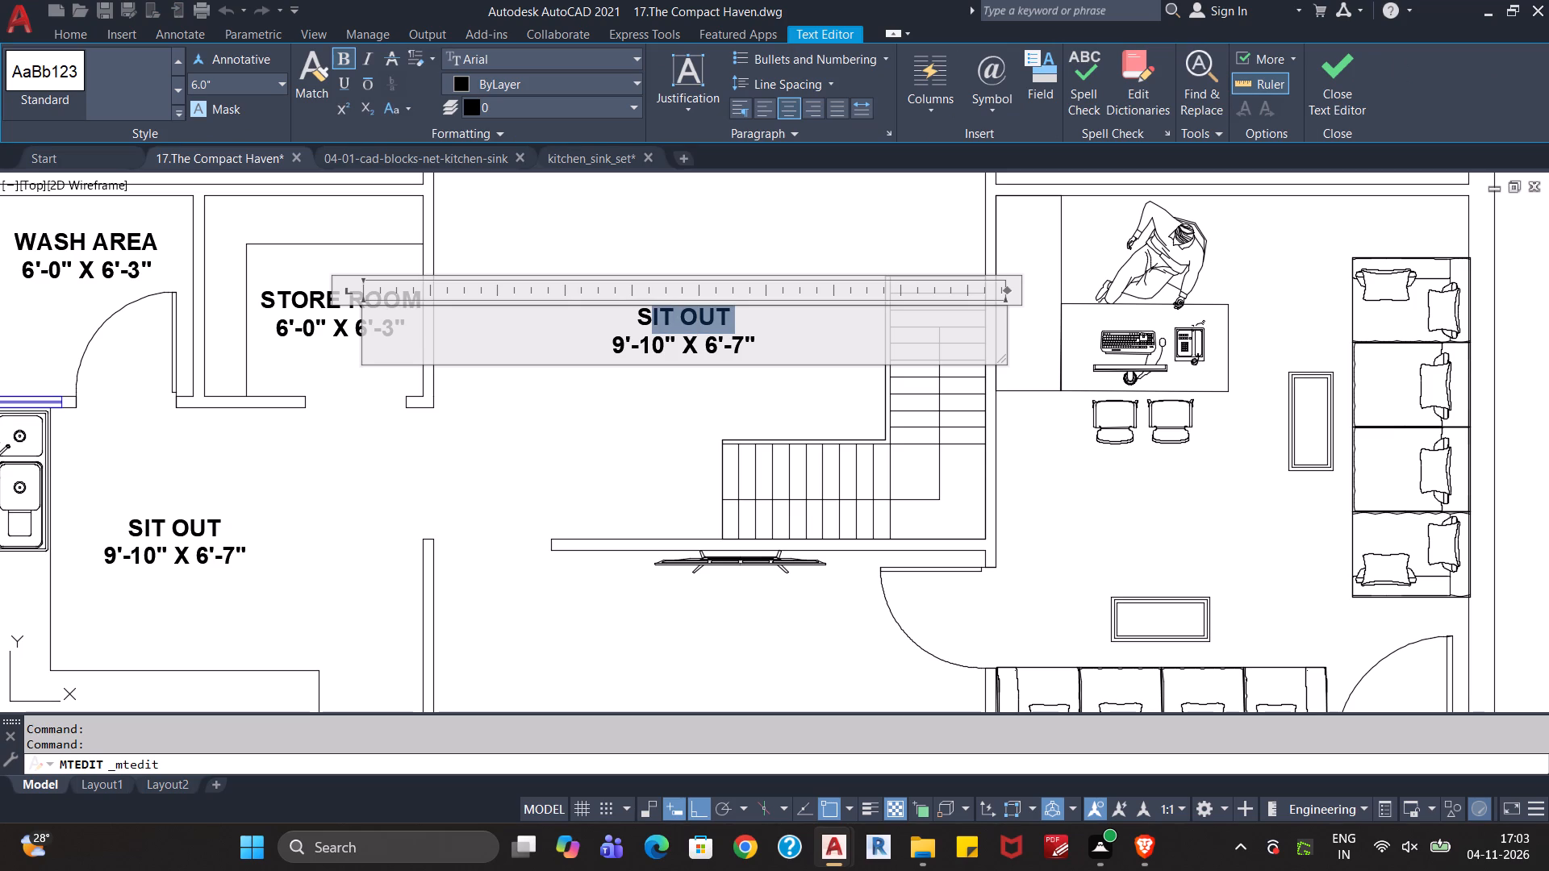
{"action": "left_click_drag", "start_coordinate": [645, 319], "coordinate": [641, 315]}
{"action": "right_click_drag", "start_coordinate": [604, 297], "coordinate": [182, 86]}
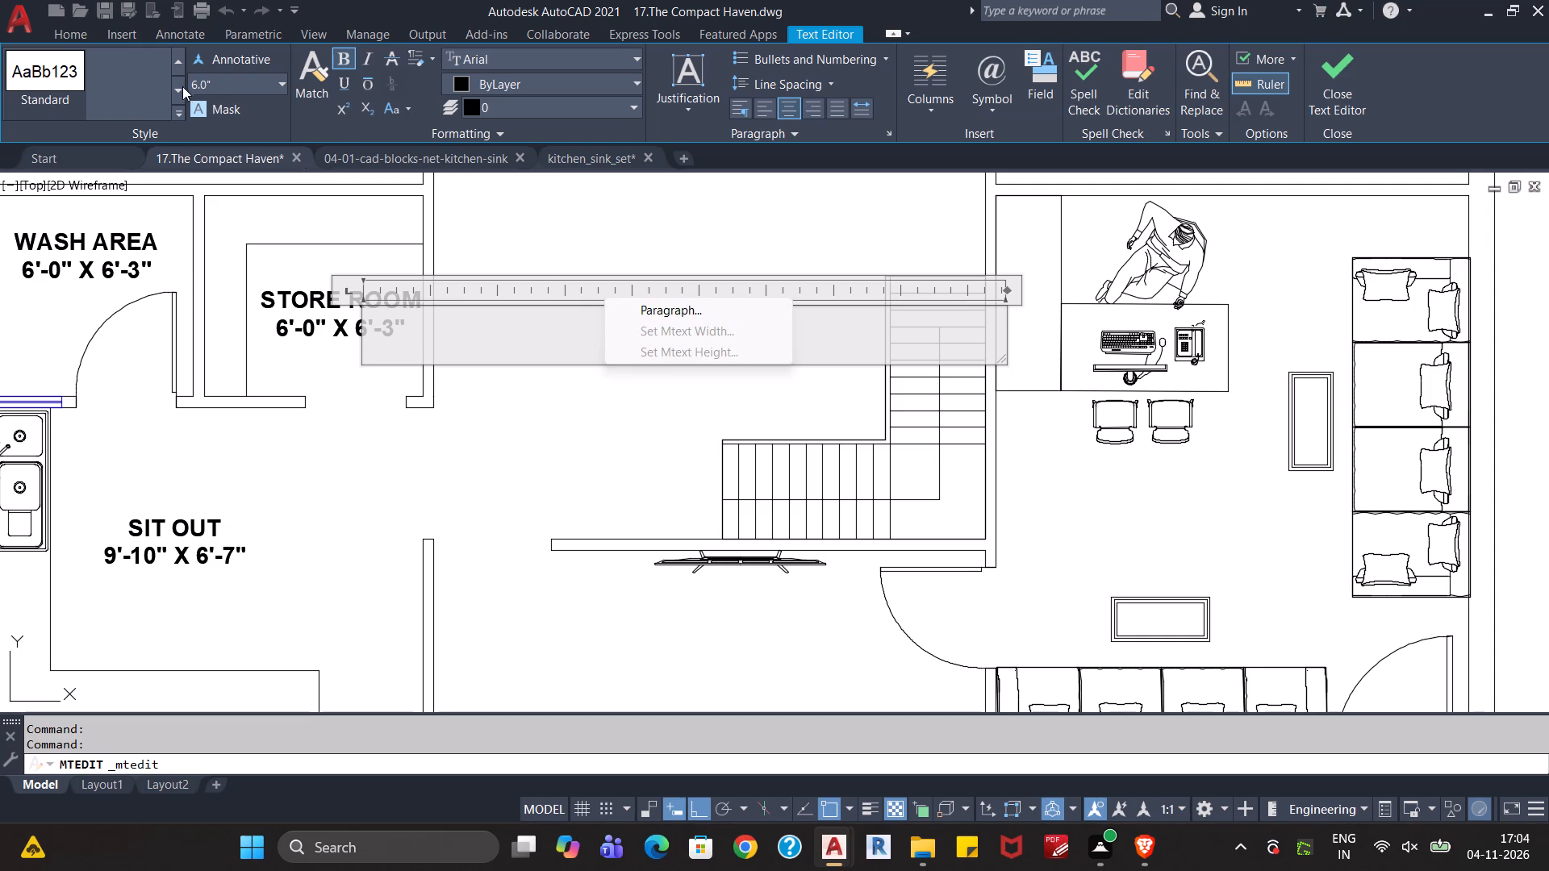
{"action": "right_click_drag", "start_coordinate": [182, 86], "coordinate": [173, 152]}
{"action": "right_click_drag", "start_coordinate": [176, 213], "coordinate": [186, 259]}
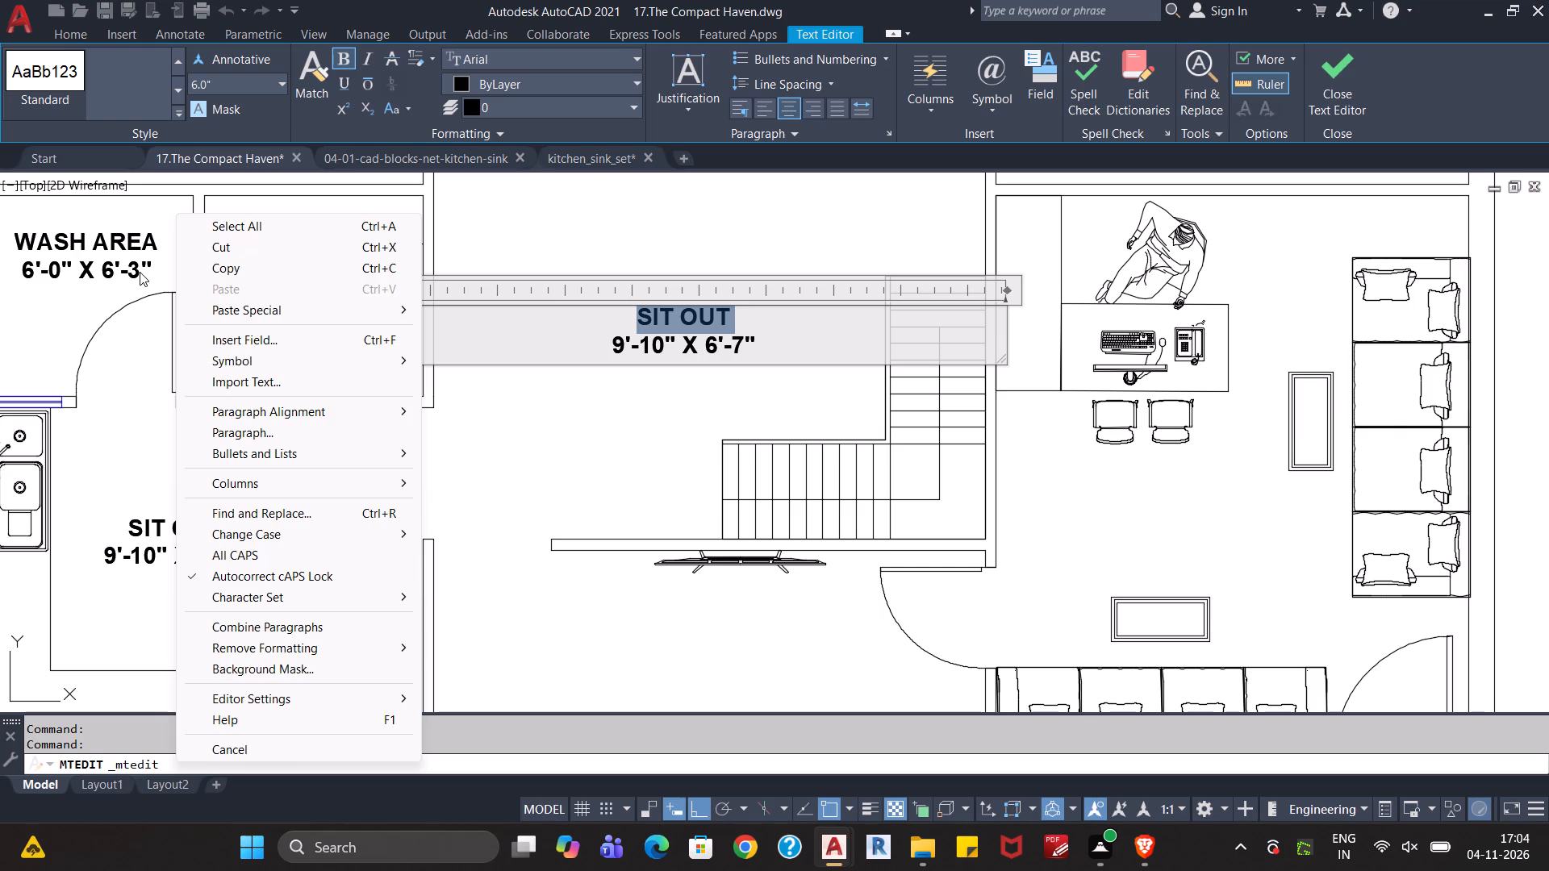
{"action": "type", "text": "DINING"}
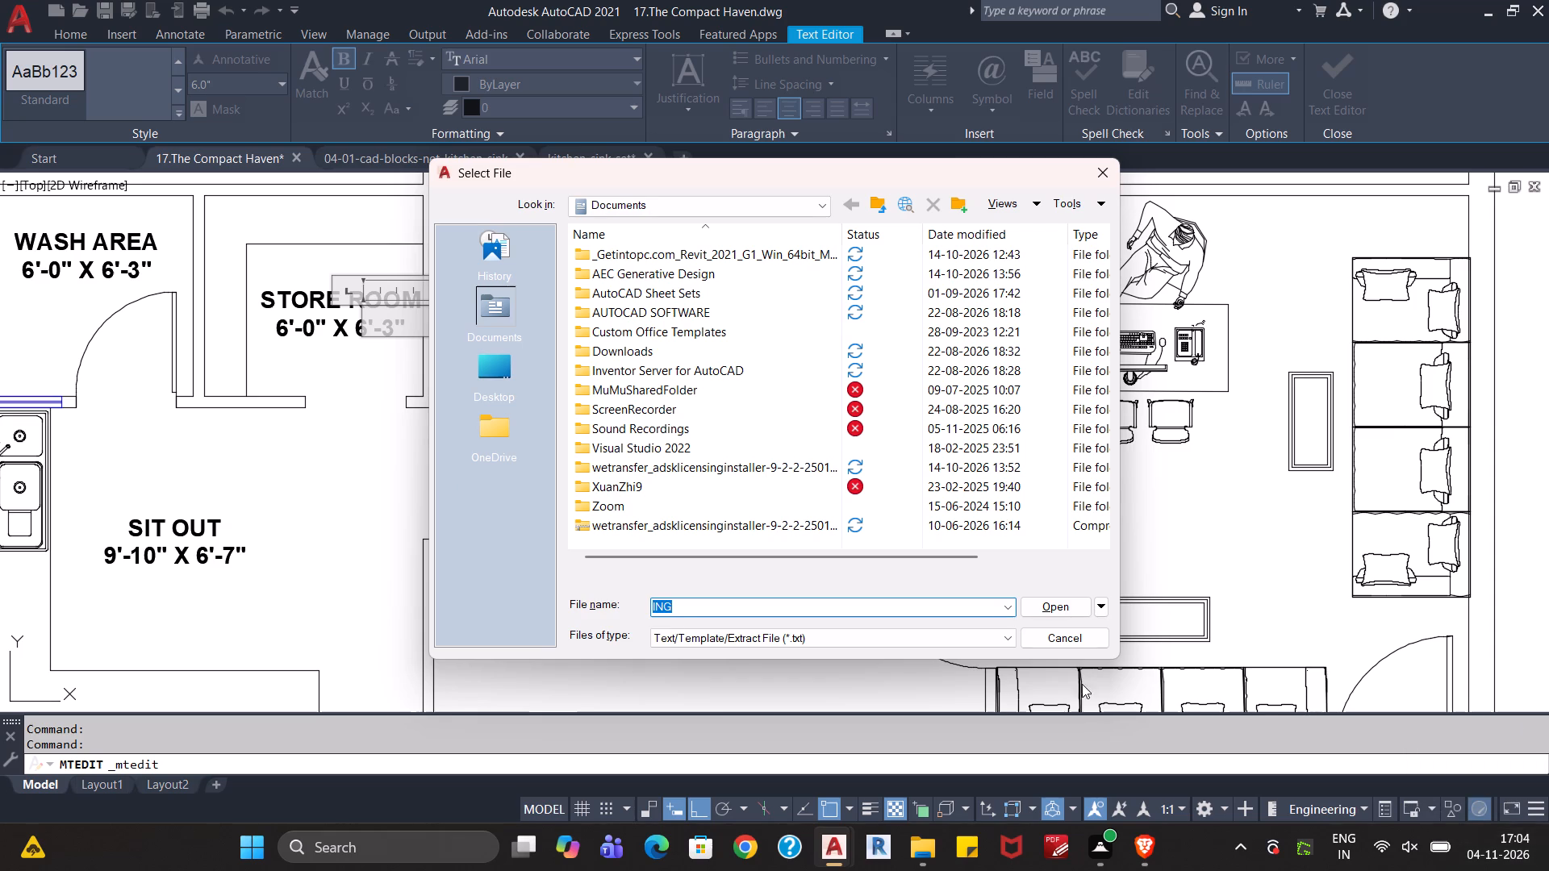
{"action": "left_click", "coordinate": [1096, 634]}
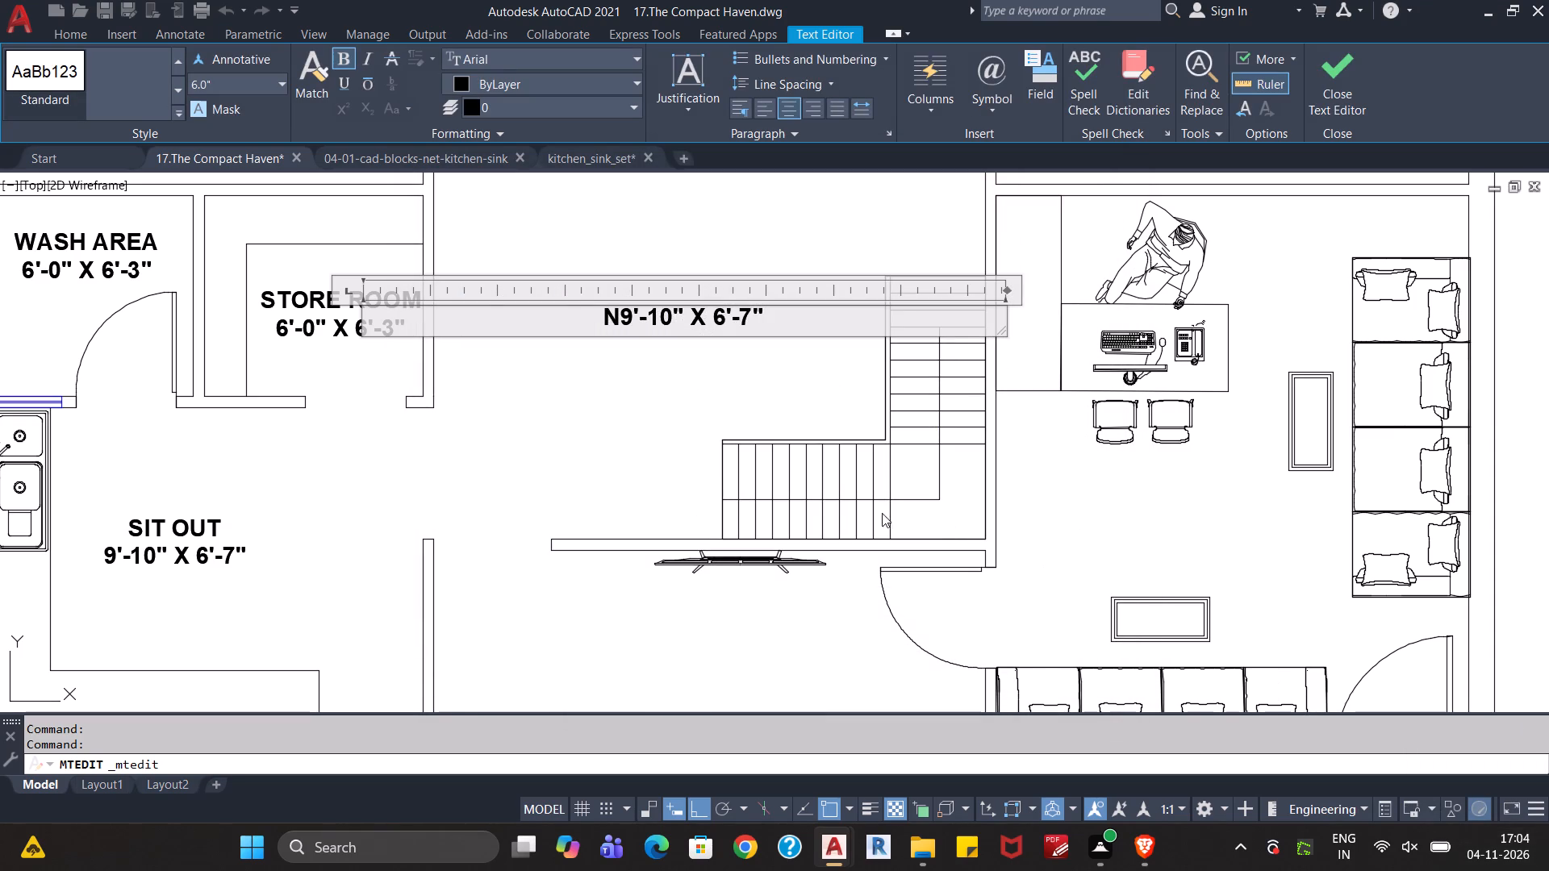
{"action": "key", "text": "BackSpace"}
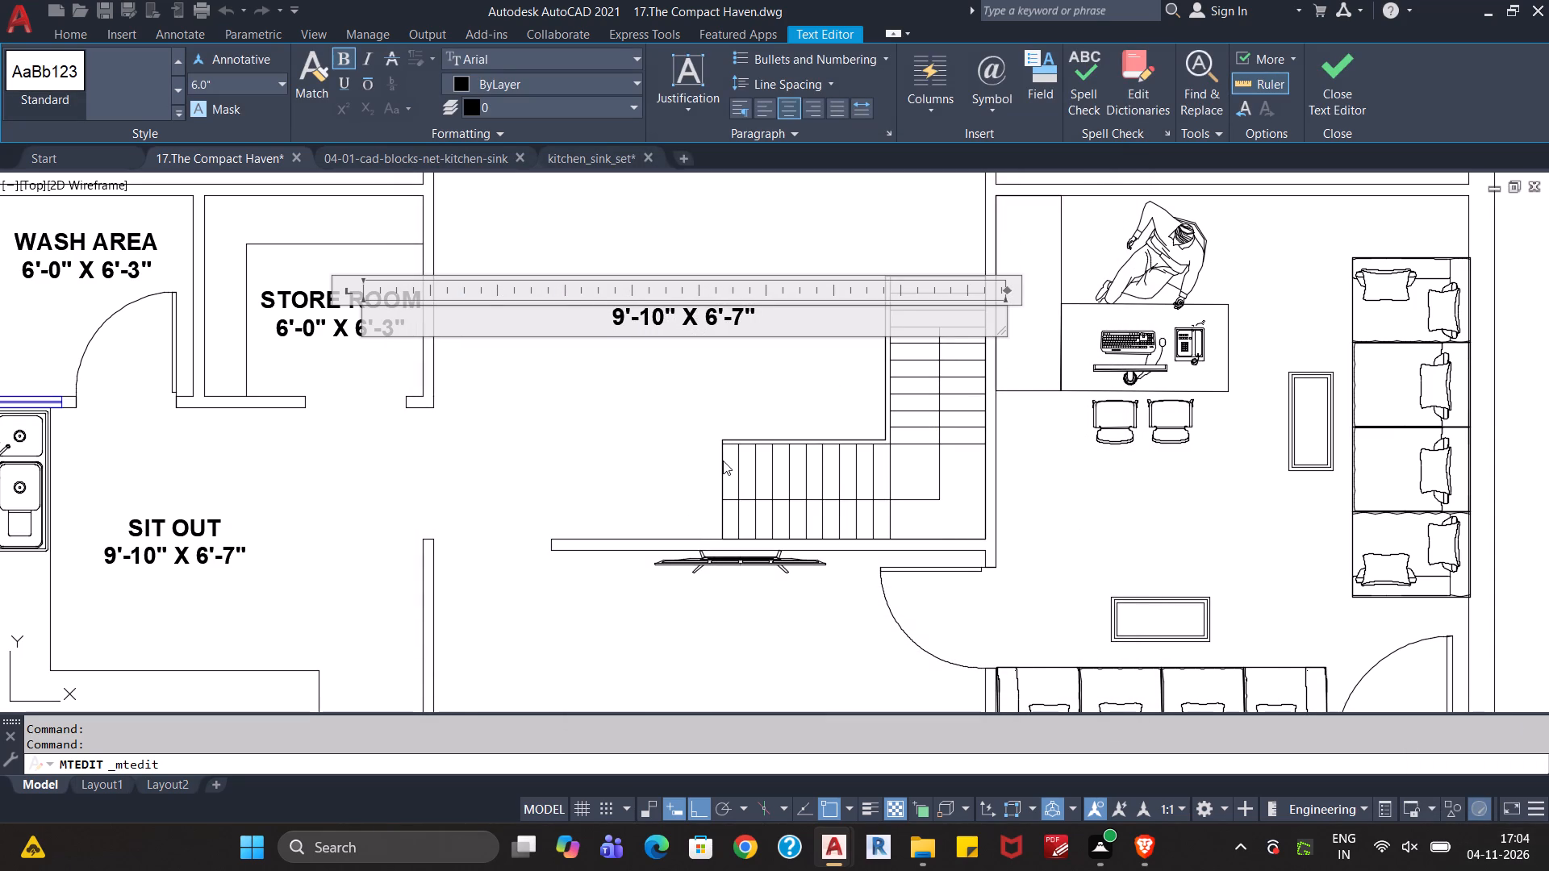
{"action": "type", "text": "DINING"}
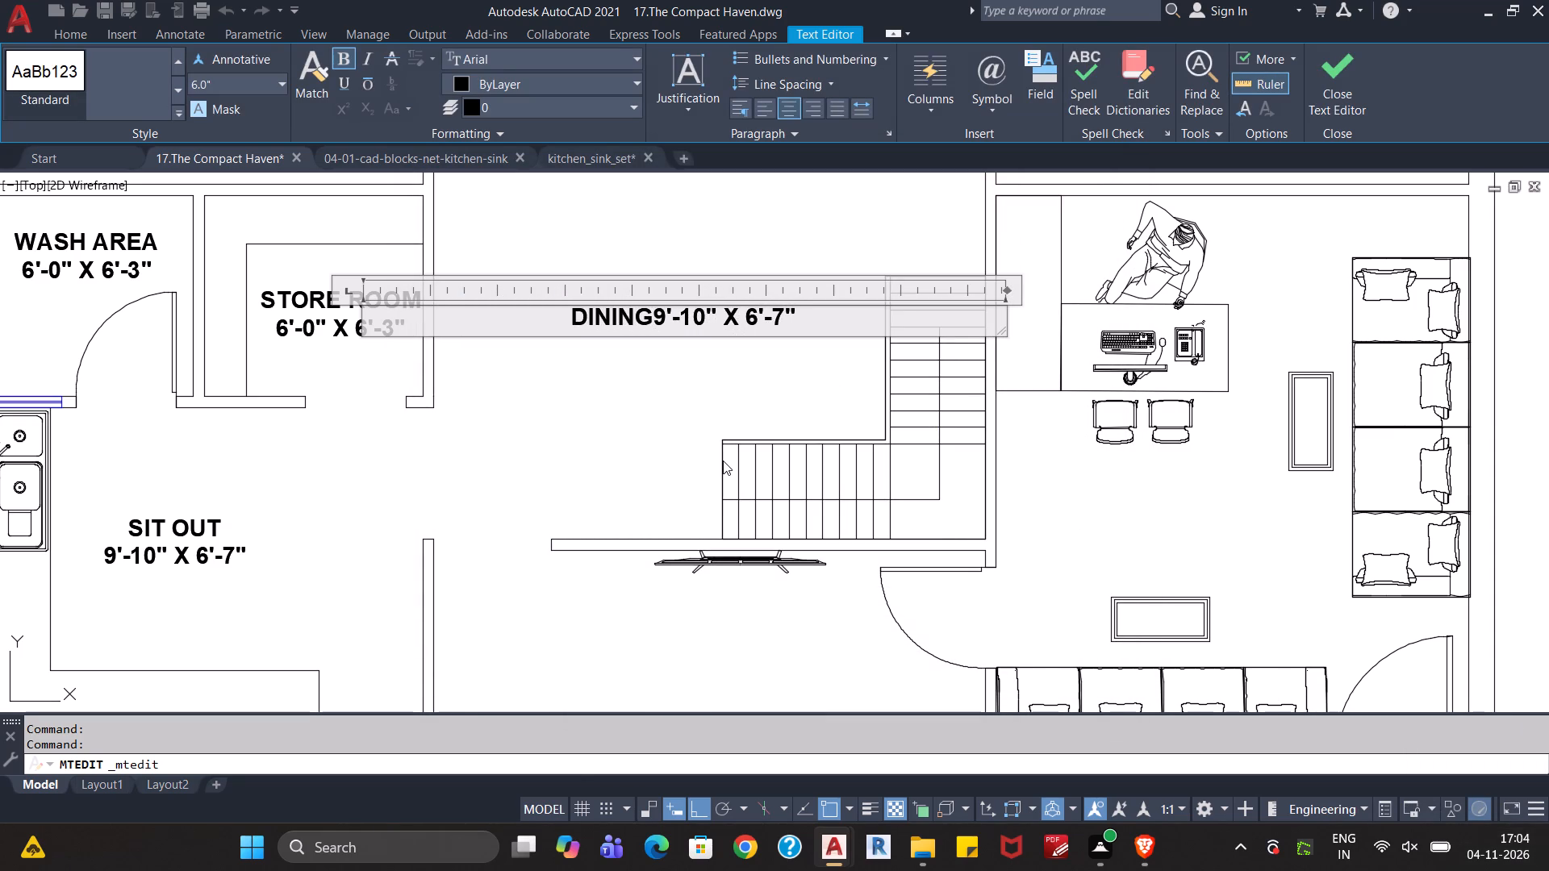
{"action": "key", "text": "Return"}
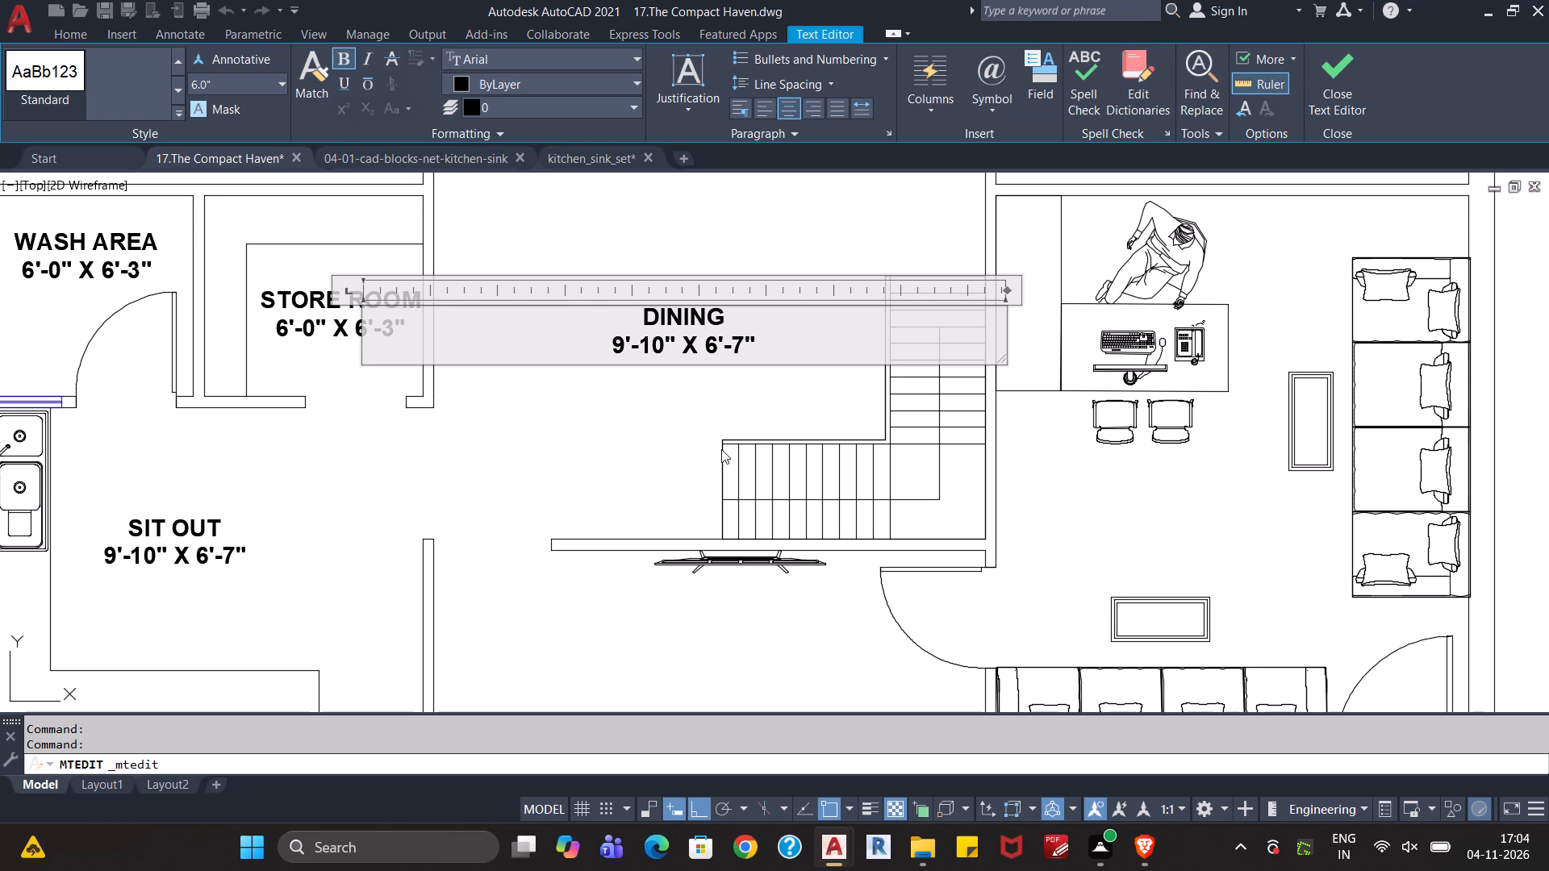
Set the first dimension in the DINING label to 16'-5".
{"action": "type", "text": "16"}
{"action": "key", "text": "Right"}
{"action": "key", "text": "BackSpace"}
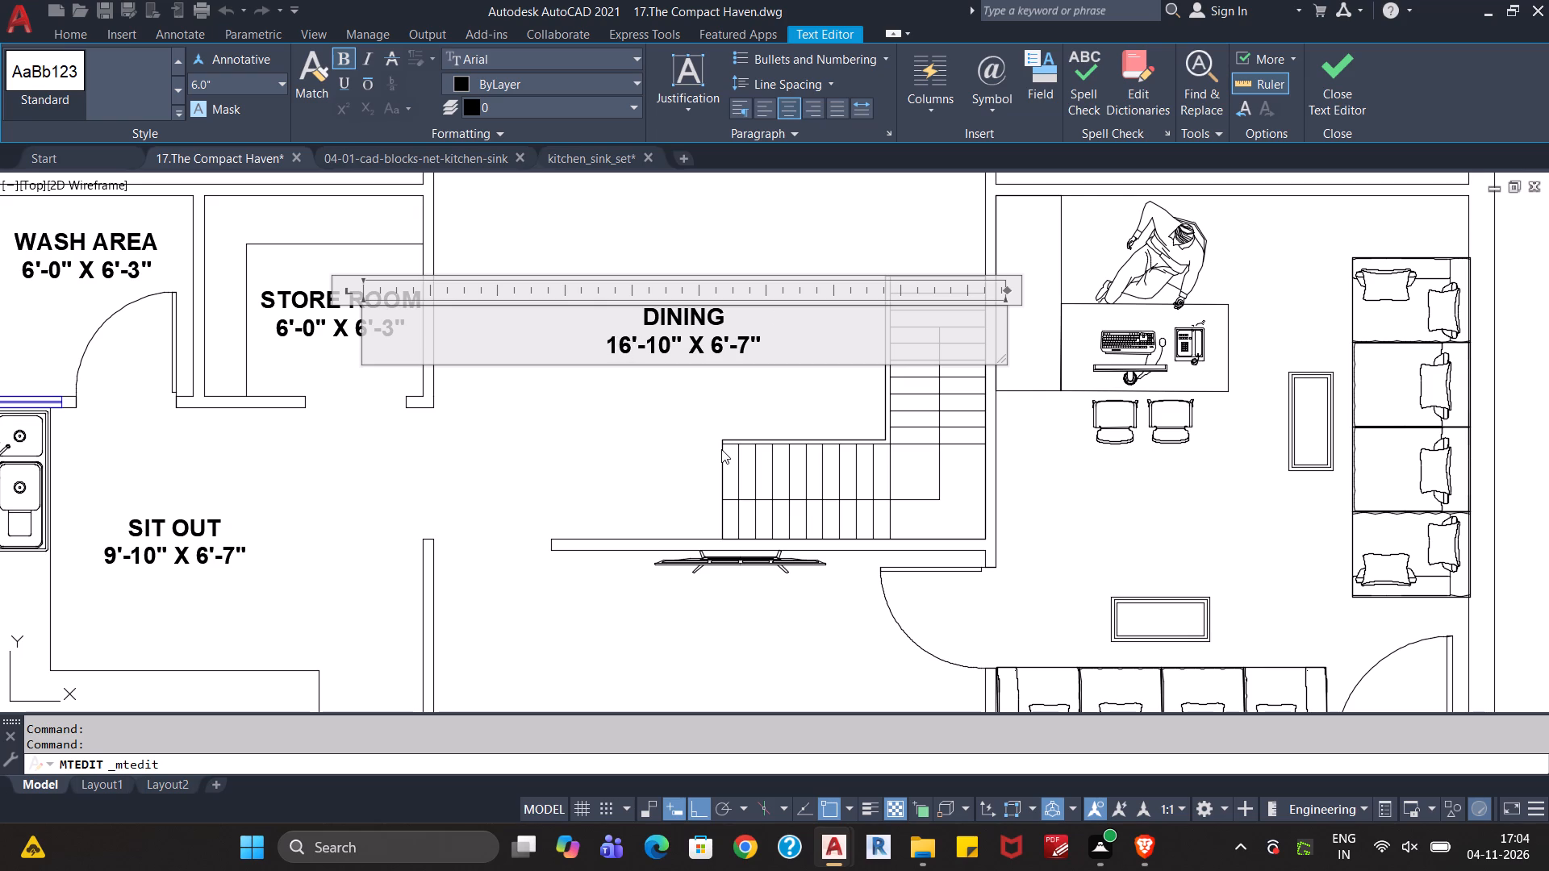
{"action": "key", "text": "Right"}
{"action": "key", "text": "Right"}
{"action": "key", "text": "Right"}
{"action": "key", "text": "Right"}
{"action": "key", "text": "BackSpace"}
{"action": "key", "text": "BackSpace"}
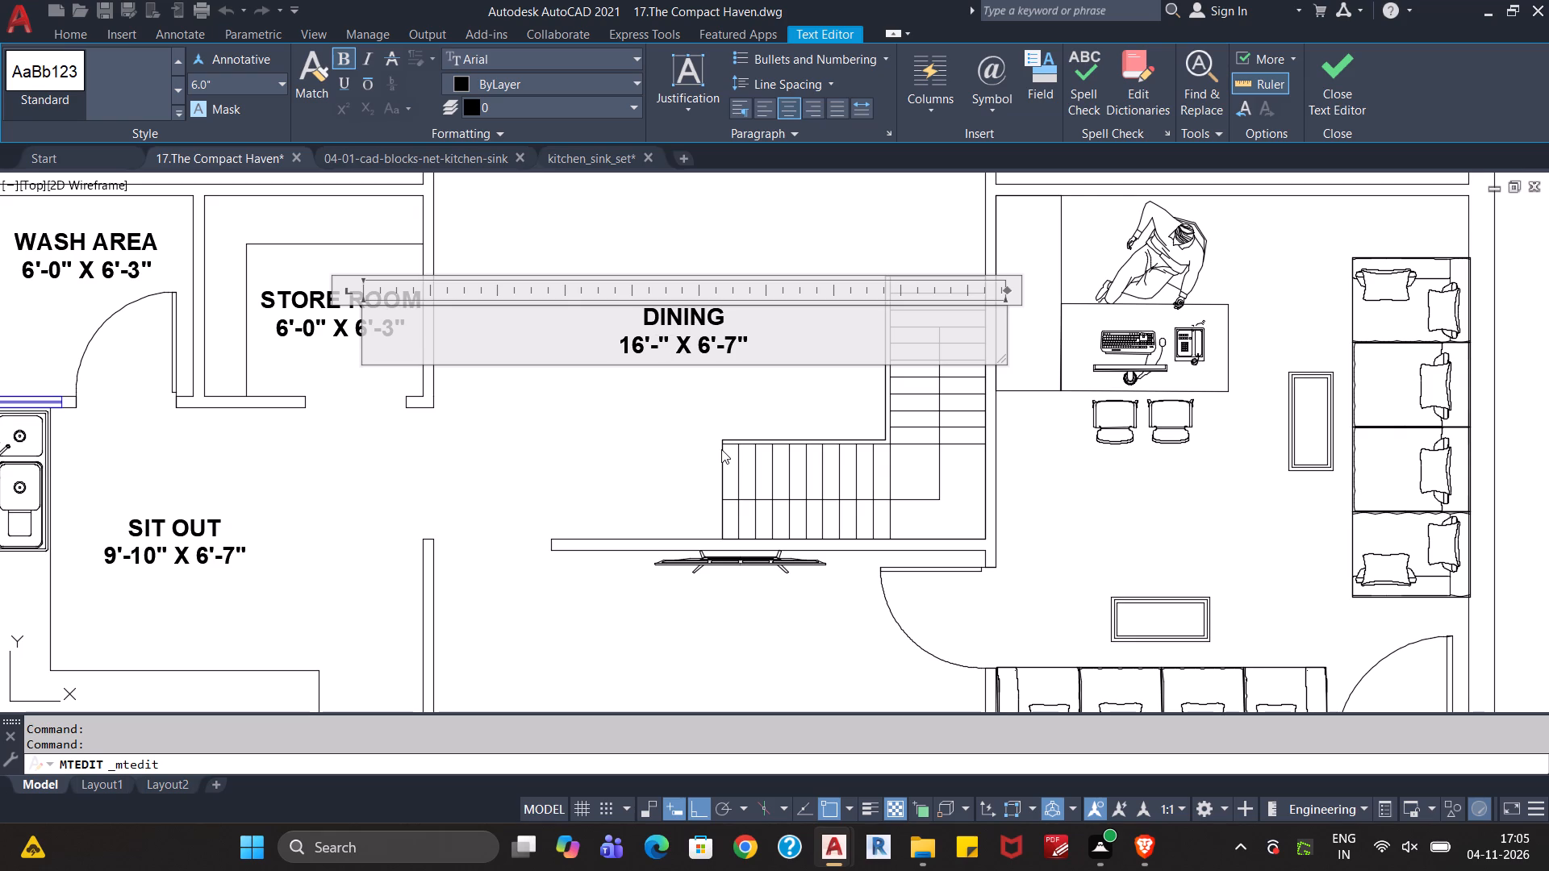
{"action": "key", "text": "5"}
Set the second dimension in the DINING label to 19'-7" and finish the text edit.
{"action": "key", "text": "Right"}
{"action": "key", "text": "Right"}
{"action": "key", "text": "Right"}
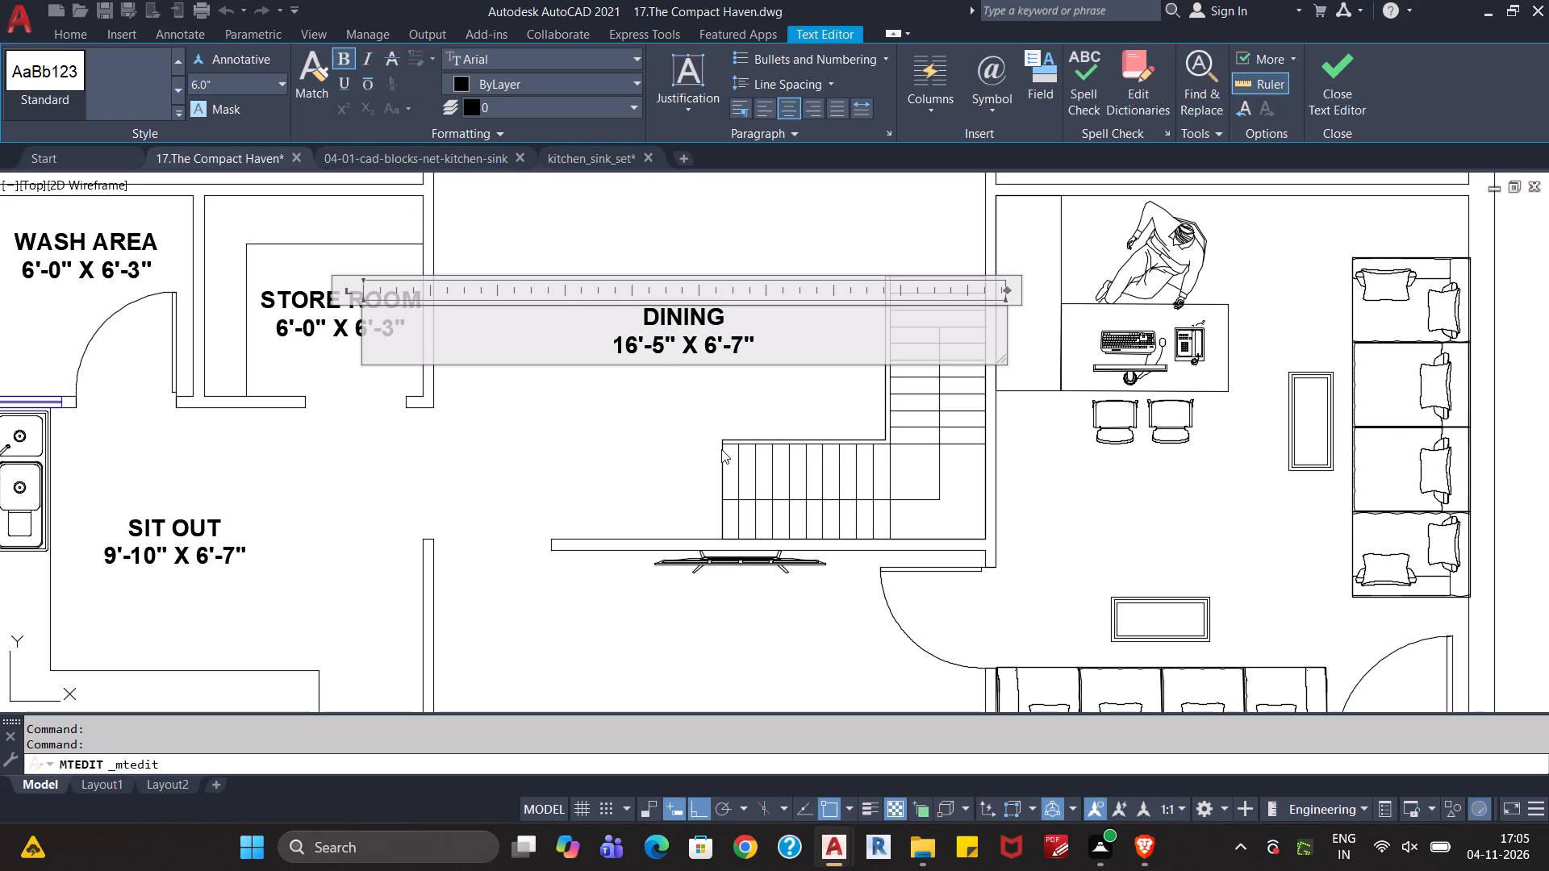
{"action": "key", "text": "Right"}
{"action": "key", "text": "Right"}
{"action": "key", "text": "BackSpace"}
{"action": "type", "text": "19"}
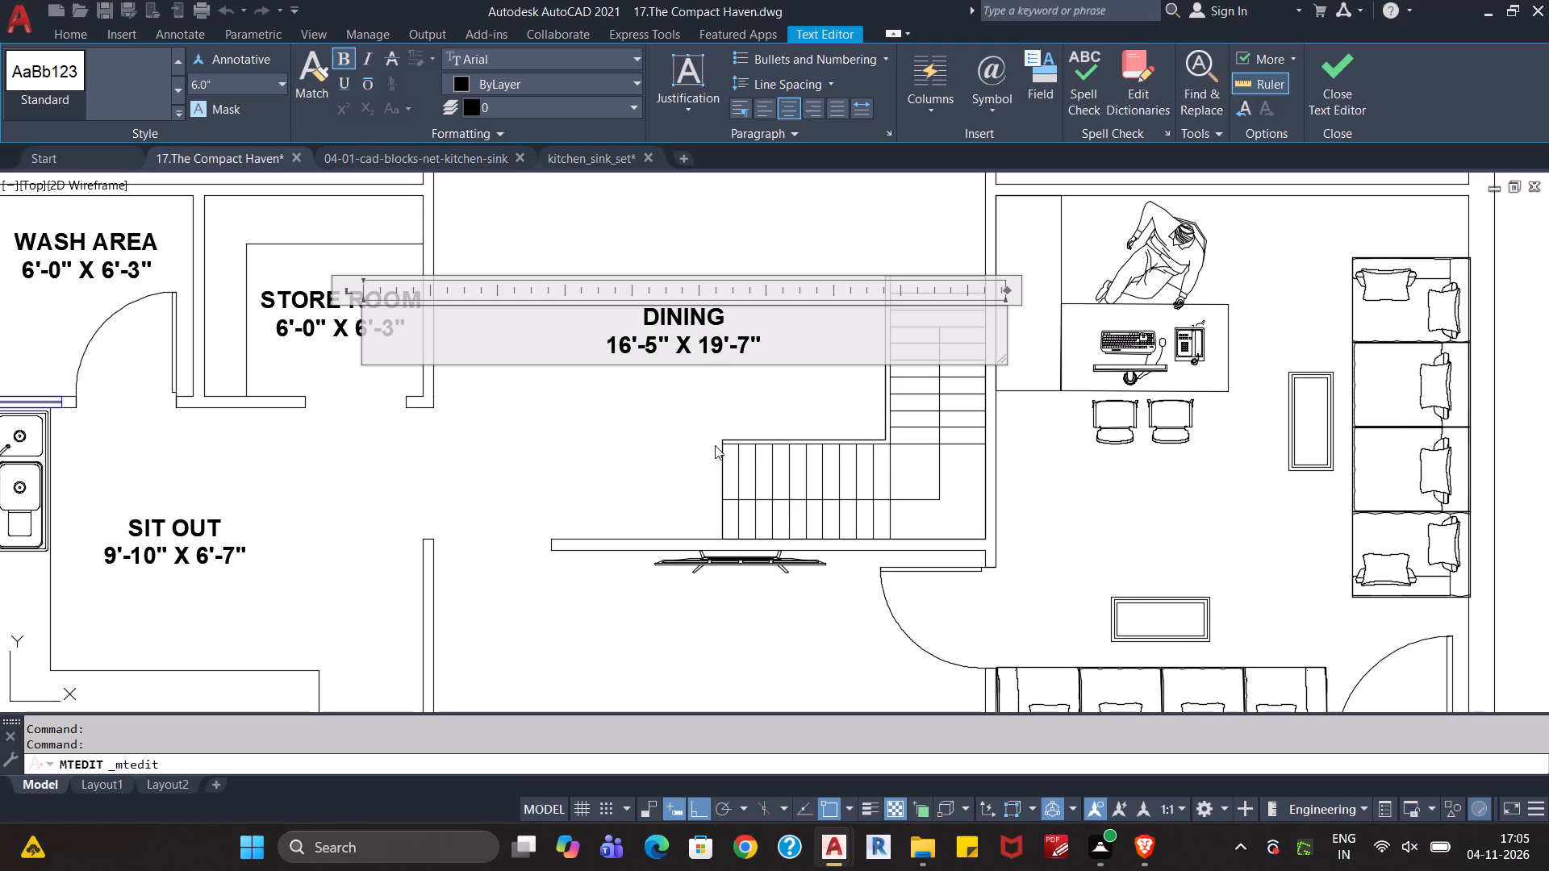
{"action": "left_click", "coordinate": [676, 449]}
Measure the dining area's width and length between its walls with Quick measure.
{"action": "middle_click_drag", "start_coordinate": [725, 376], "coordinate": [702, 492]}
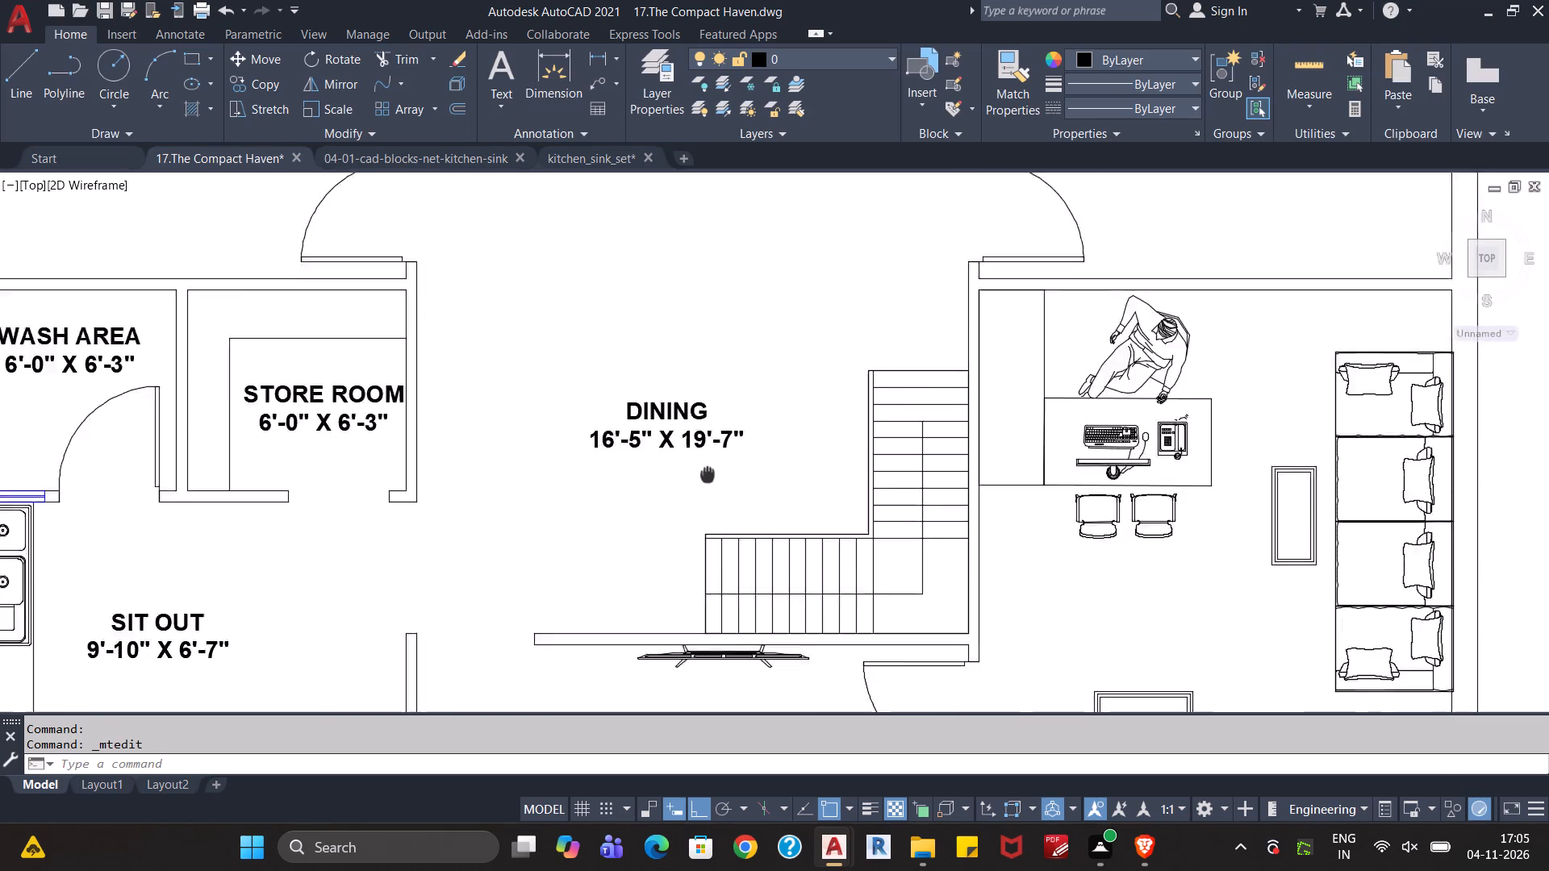
{"action": "middle_click_drag", "start_coordinate": [702, 492], "coordinate": [683, 561]}
{"action": "scroll", "coordinate": [660, 540], "scroll_direction": "down", "scroll_amount": 1}
{"action": "middle_click_drag", "start_coordinate": [595, 529], "coordinate": [636, 506]}
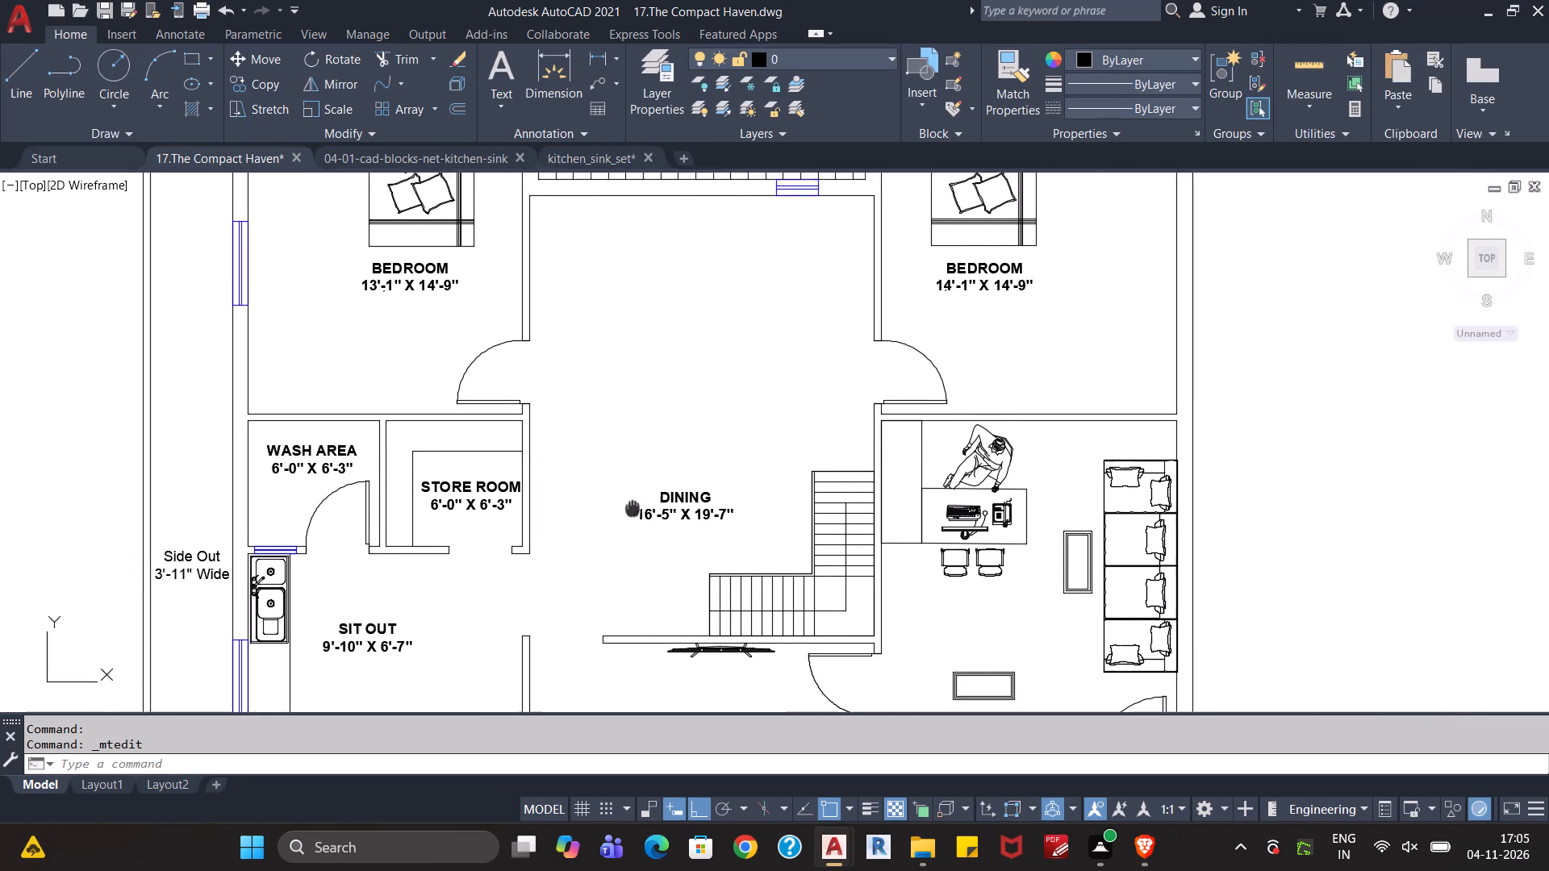
{"action": "middle_click_drag", "start_coordinate": [636, 506], "coordinate": [660, 486]}
{"action": "scroll", "coordinate": [660, 488], "scroll_direction": "down", "scroll_amount": 1}
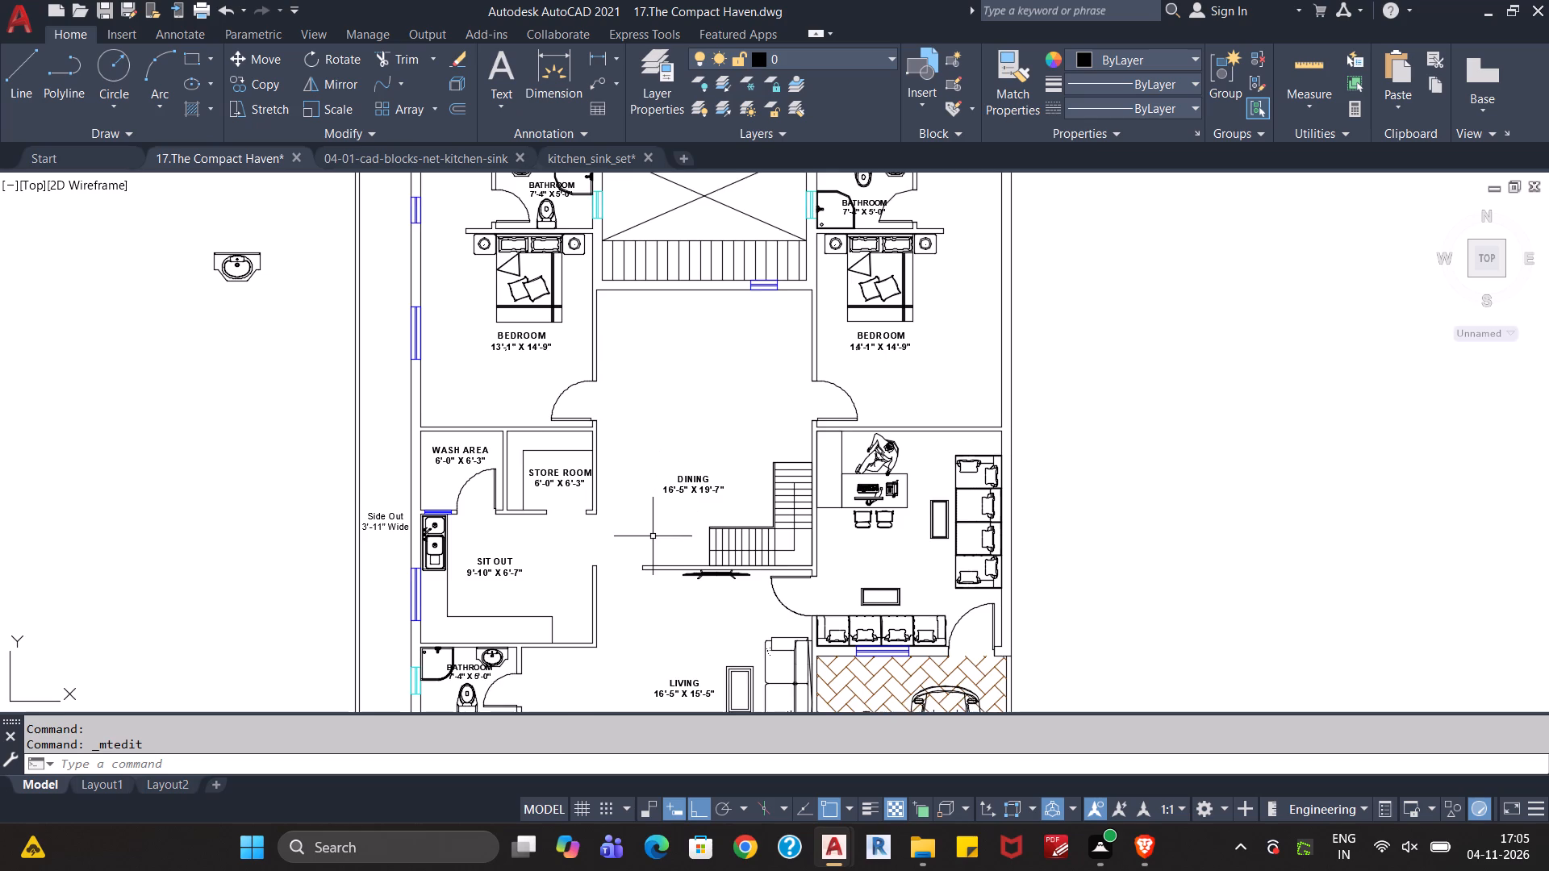
{"action": "middle_click_drag", "start_coordinate": [653, 536], "coordinate": [664, 435]}
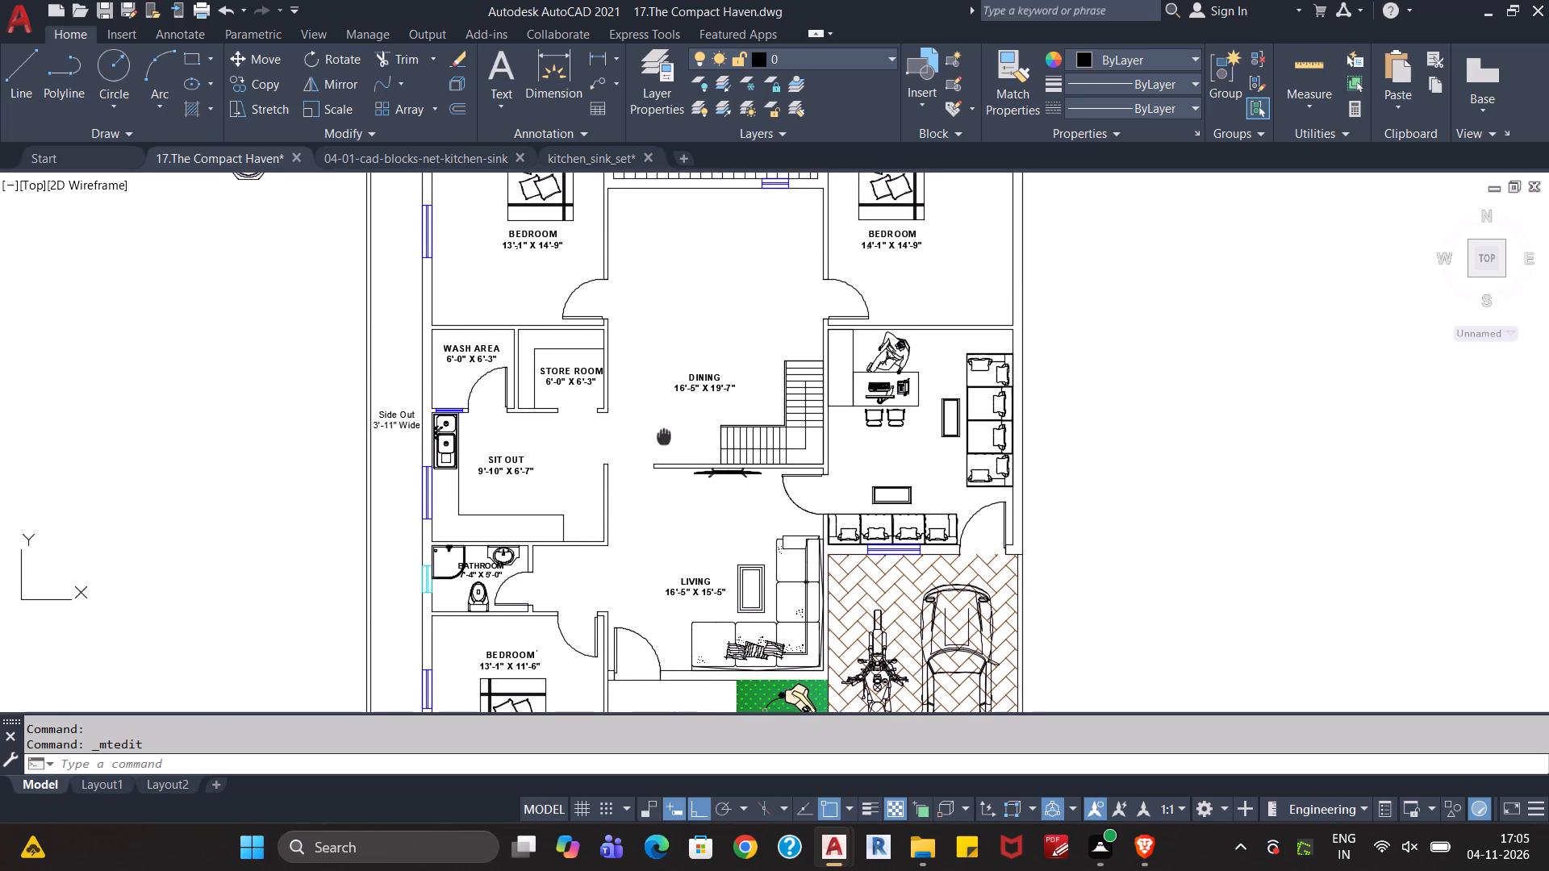
{"action": "middle_click_drag", "start_coordinate": [664, 435], "coordinate": [665, 440]}
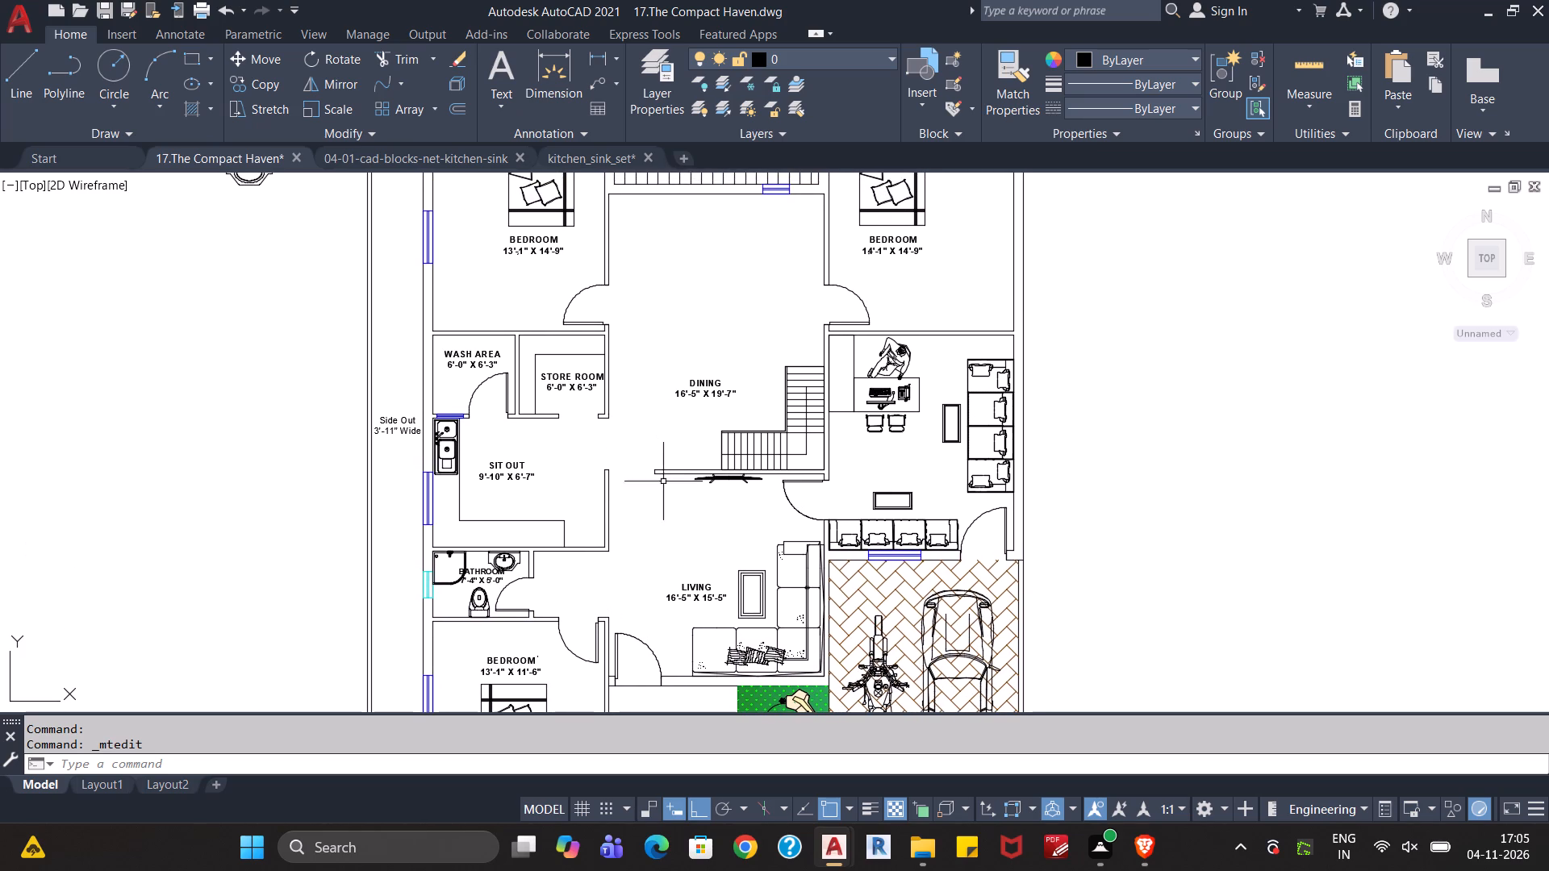
{"action": "scroll", "coordinate": [640, 490], "scroll_direction": "up", "scroll_amount": 1}
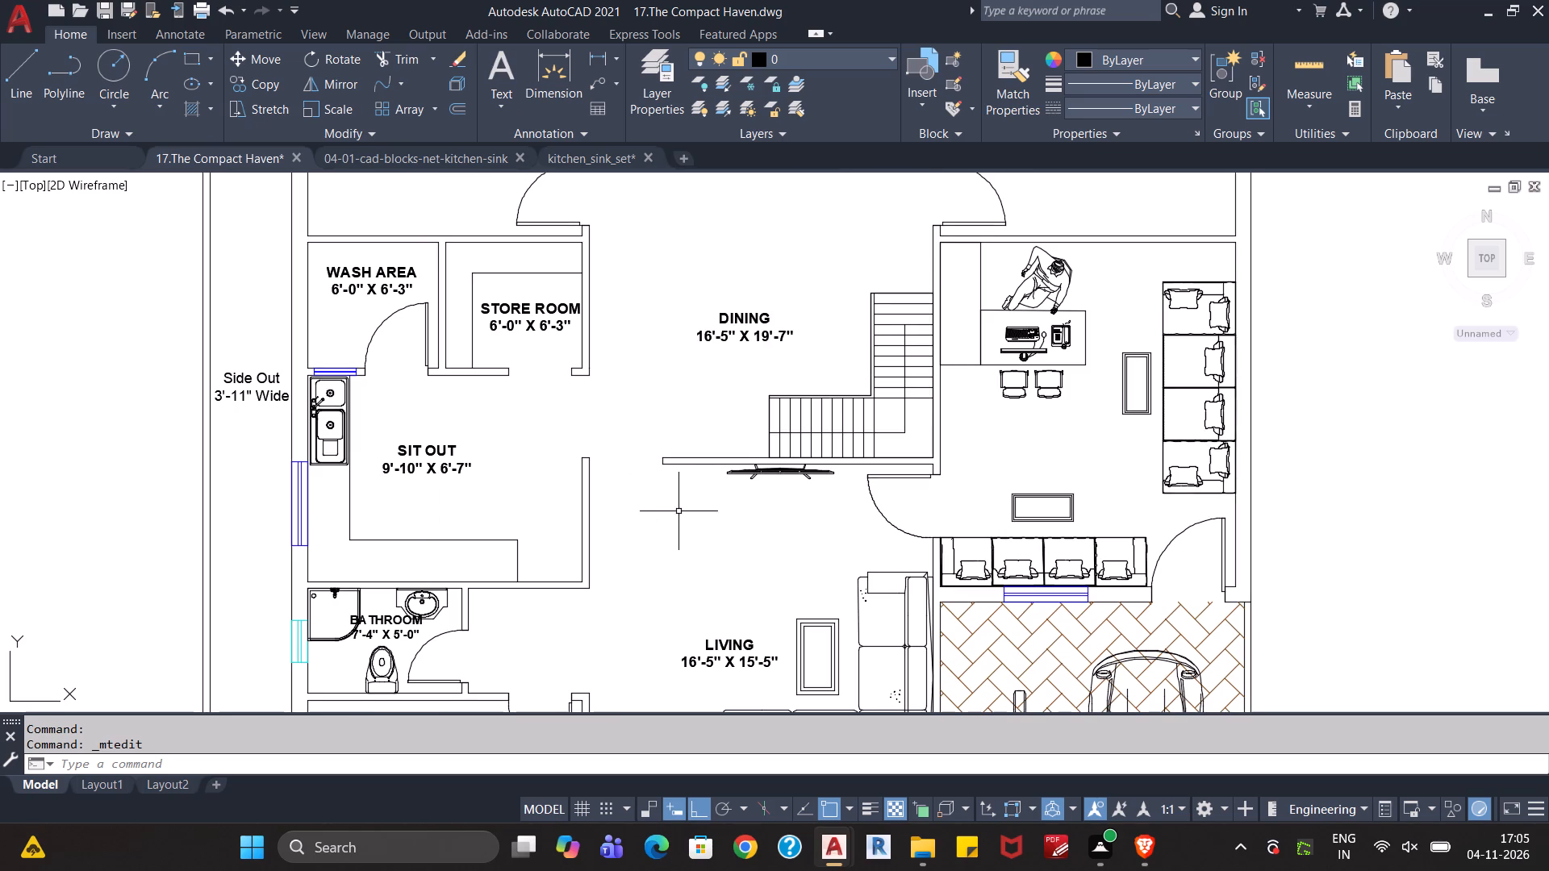
{"action": "scroll", "coordinate": [678, 511], "scroll_direction": "down", "scroll_amount": 1}
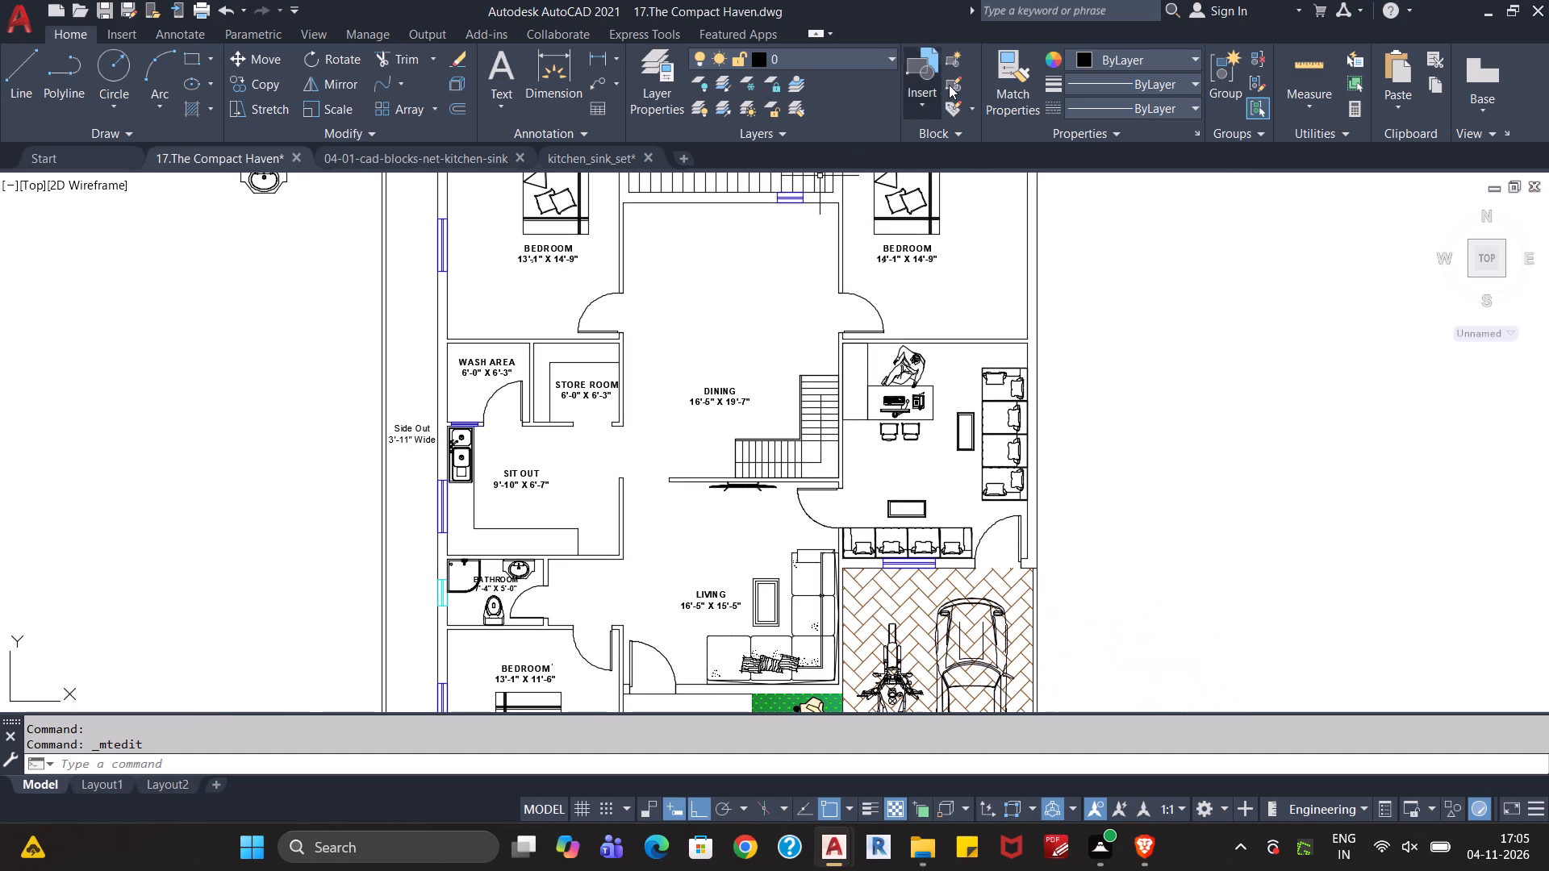
{"action": "left_click", "coordinate": [1298, 61]}
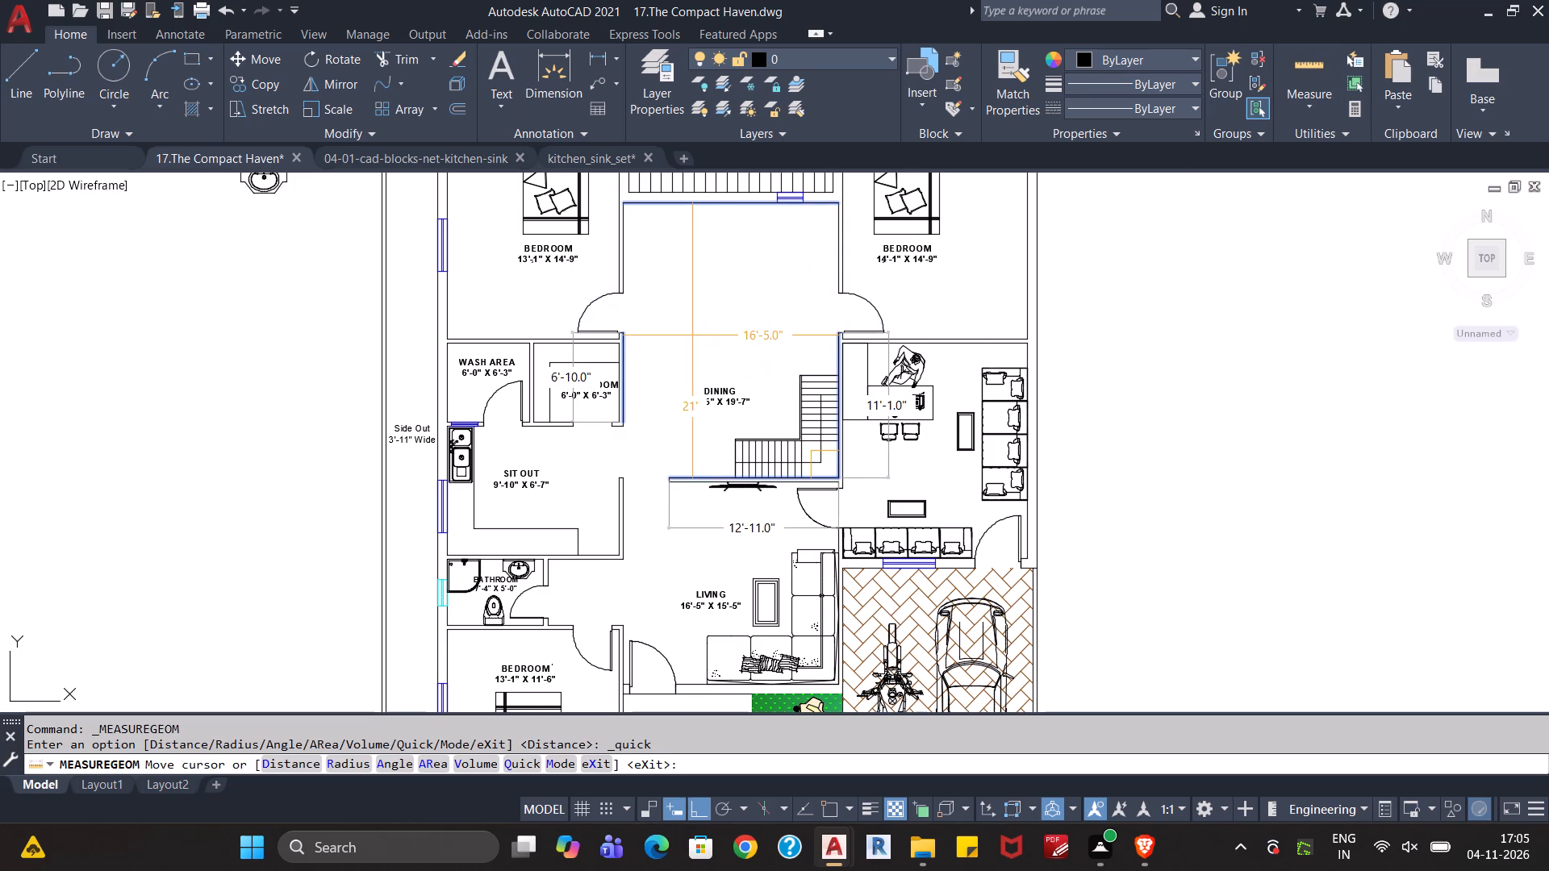
{"action": "key", "text": "Escape"}
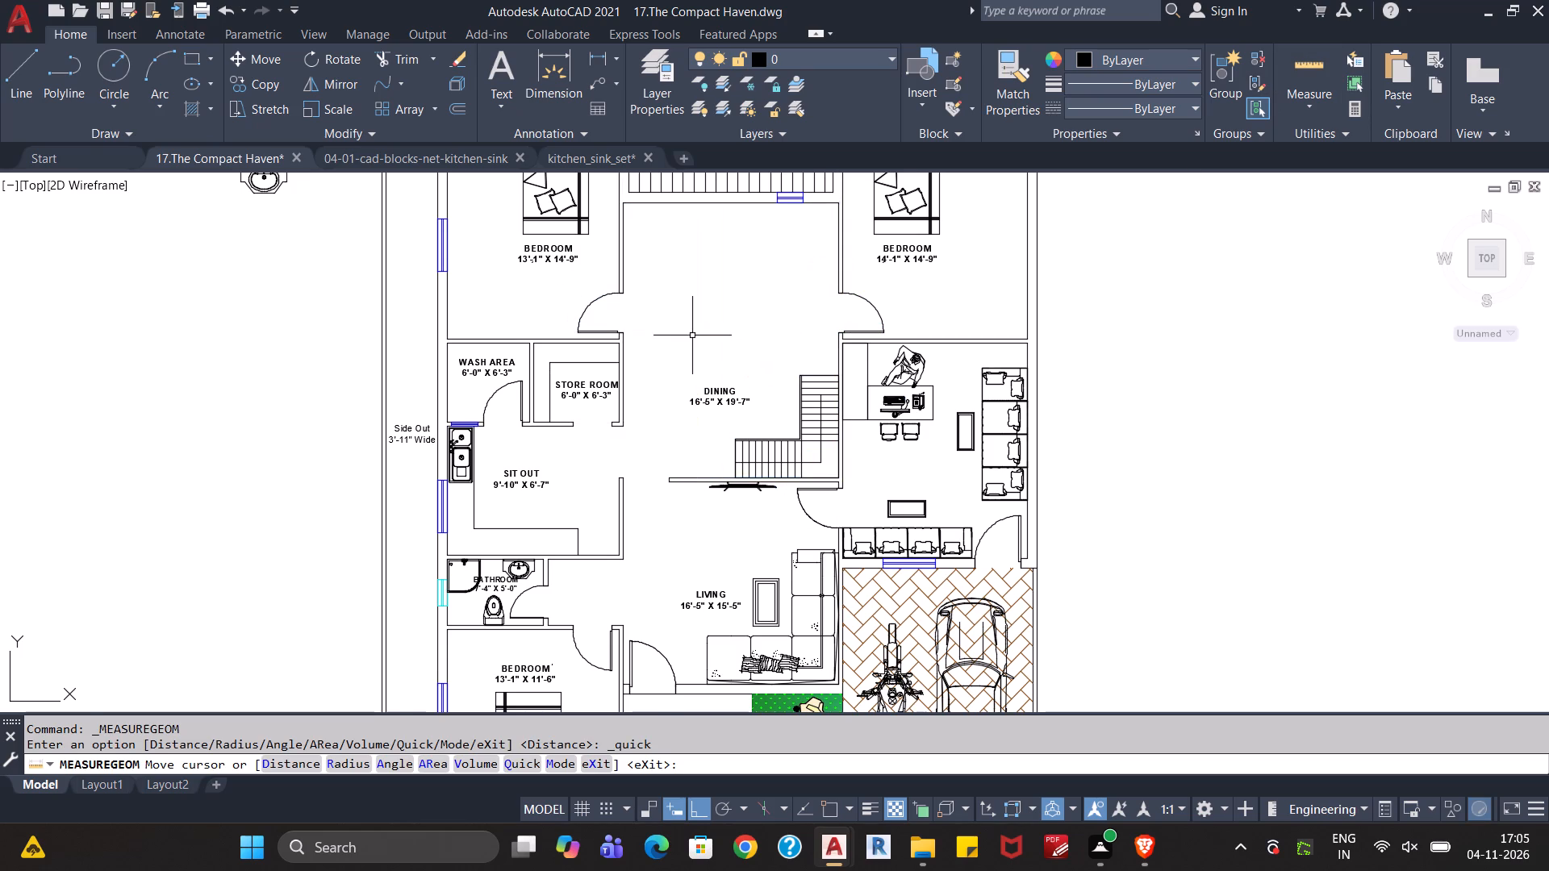
Set the second dimension in the DINING label to 21'-0" and finish the text edit.
{"action": "double_click", "coordinate": [725, 394]}
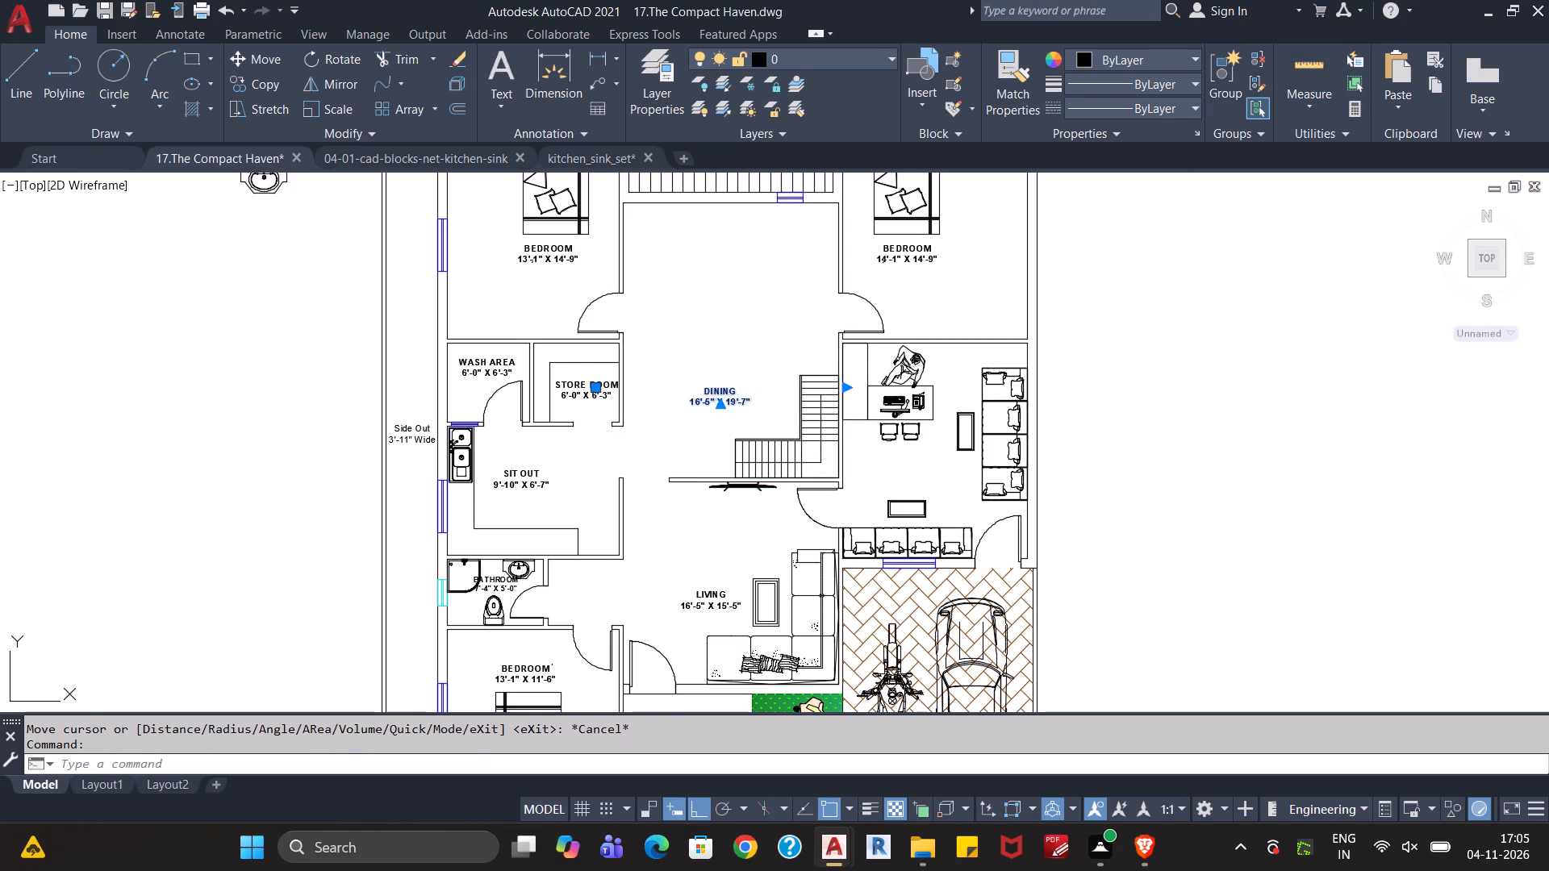
{"action": "scroll", "coordinate": [737, 406], "scroll_direction": "up", "scroll_amount": 4}
{"action": "left_click", "coordinate": [708, 380]}
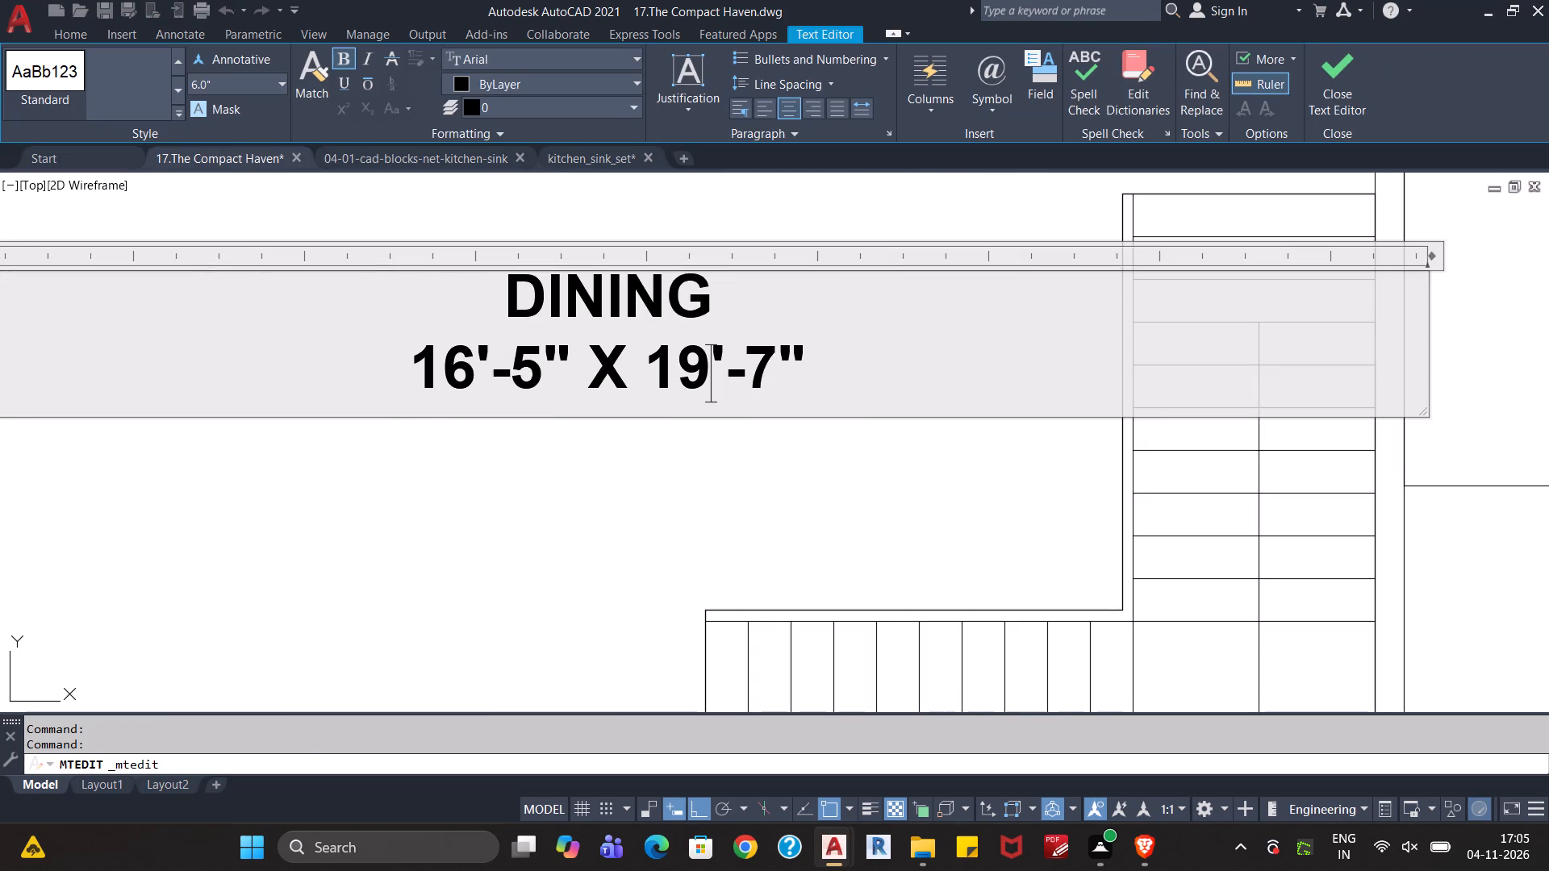
{"action": "key", "text": "BackSpace"}
{"action": "key", "text": "BackSpace"}
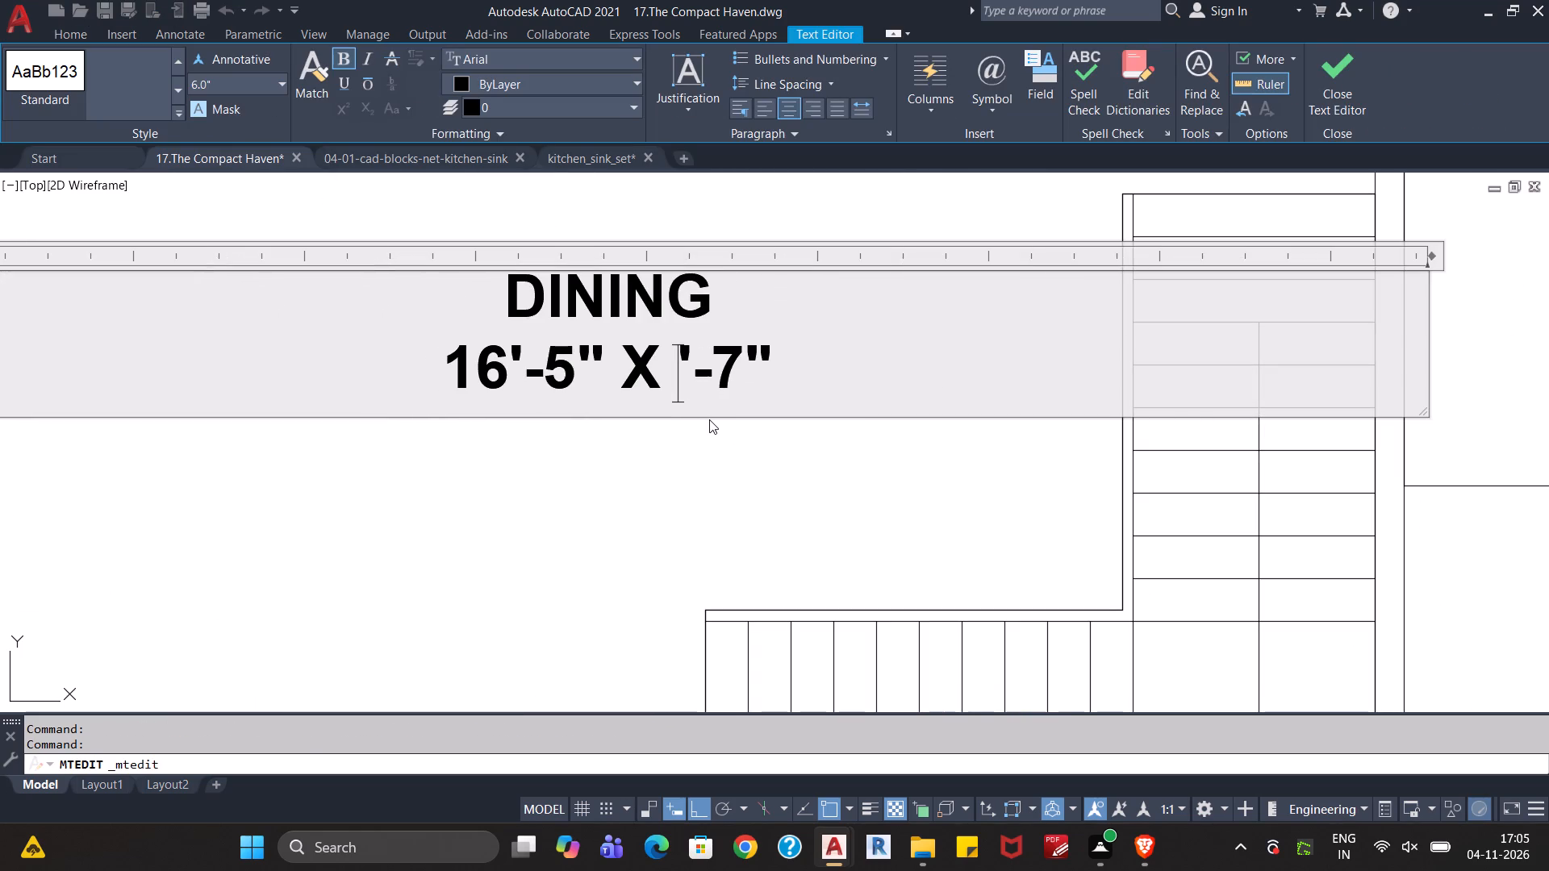
{"action": "type", "text": "21"}
{"action": "key", "text": "Right"}
{"action": "key", "text": "Right"}
{"action": "key", "text": "Right"}
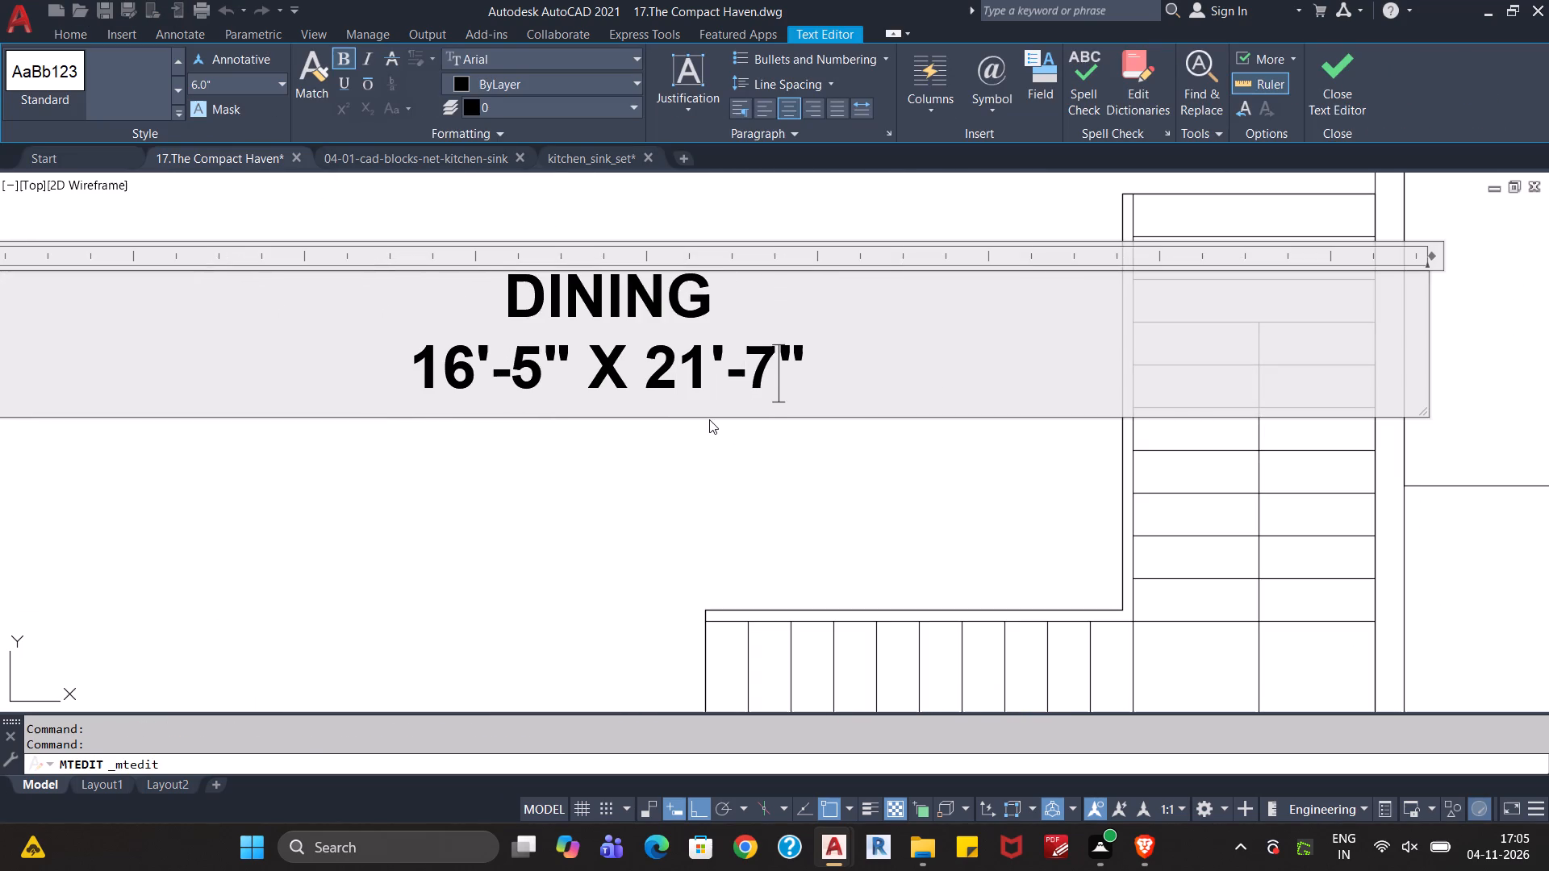
{"action": "key", "text": "BackSpace"}
{"action": "key", "text": "0"}
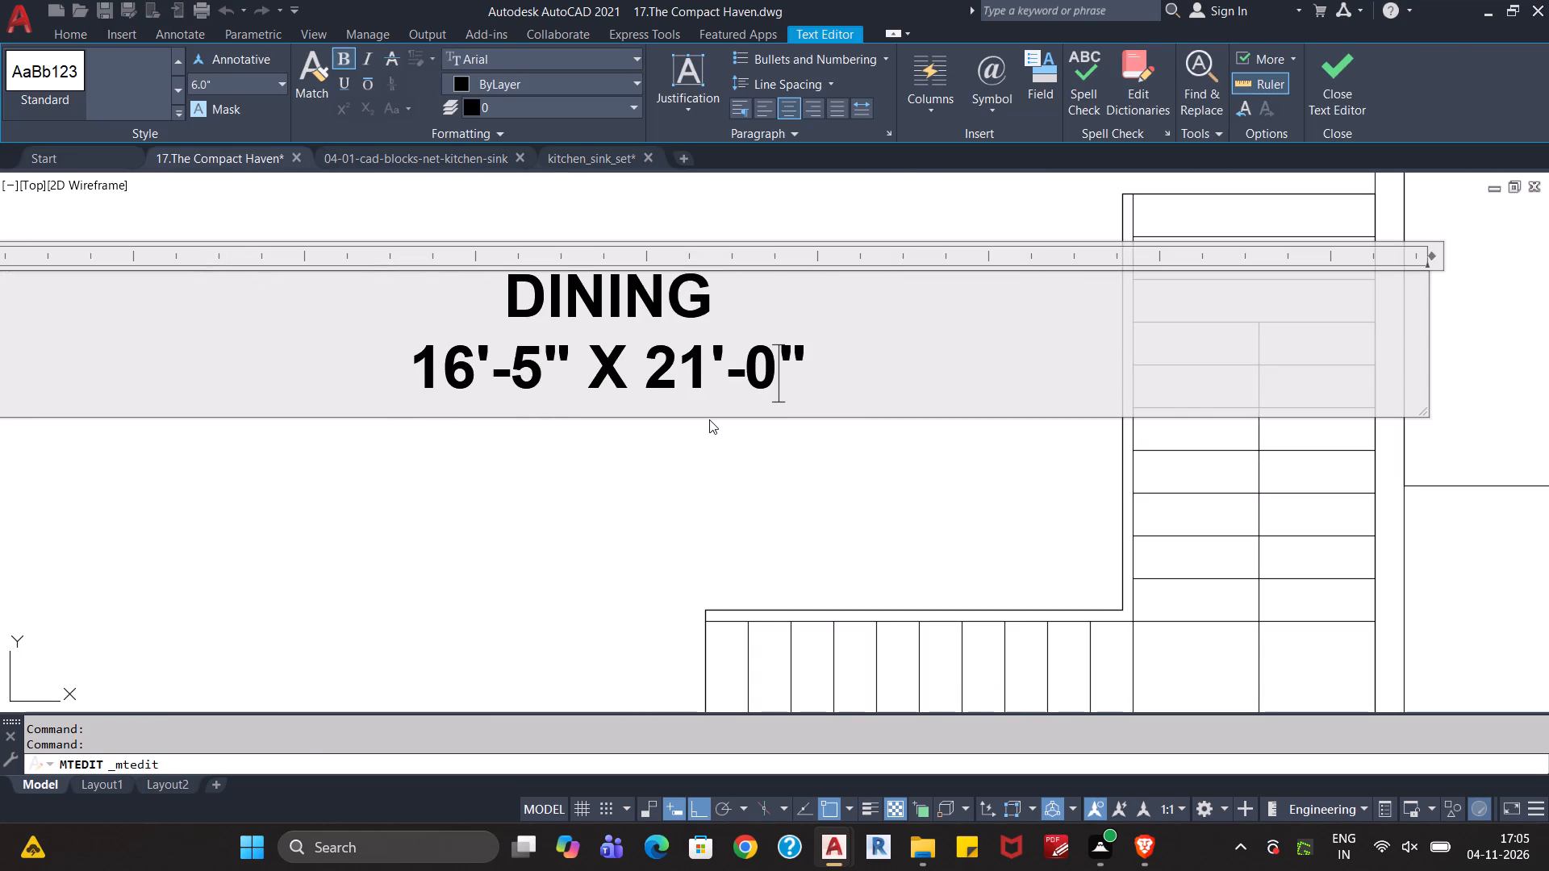
{"action": "left_click", "coordinate": [708, 454]}
Save the Compact Haven drawing.
{"action": "scroll", "coordinate": [708, 455], "scroll_direction": "down", "scroll_amount": 4}
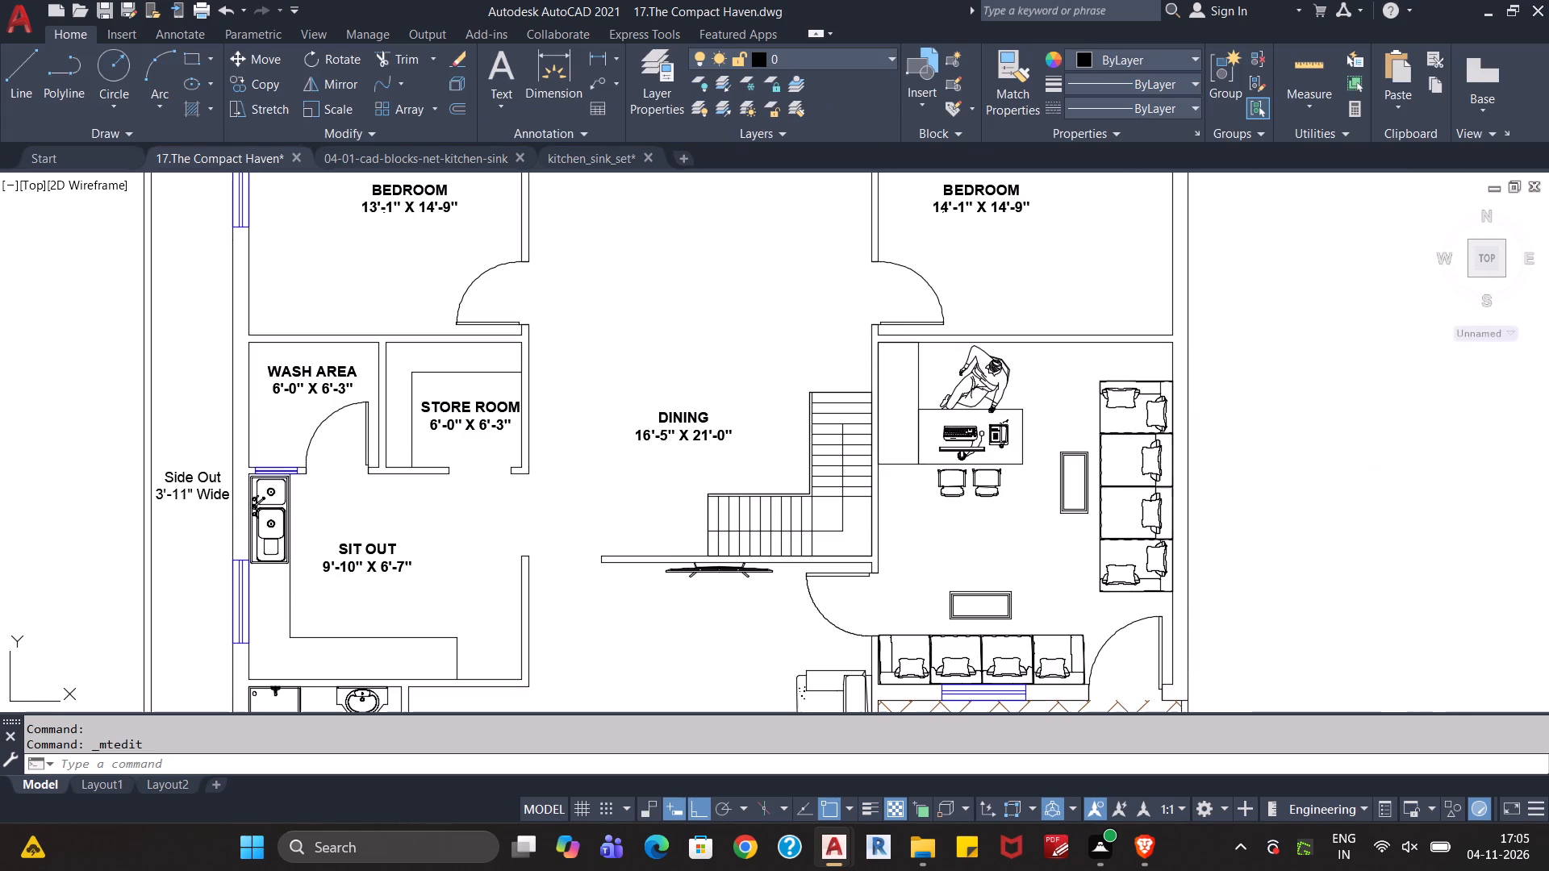
{"action": "middle_click_drag", "start_coordinate": [658, 491], "coordinate": [641, 392]}
{"action": "scroll", "coordinate": [640, 389], "scroll_direction": "down", "scroll_amount": 2}
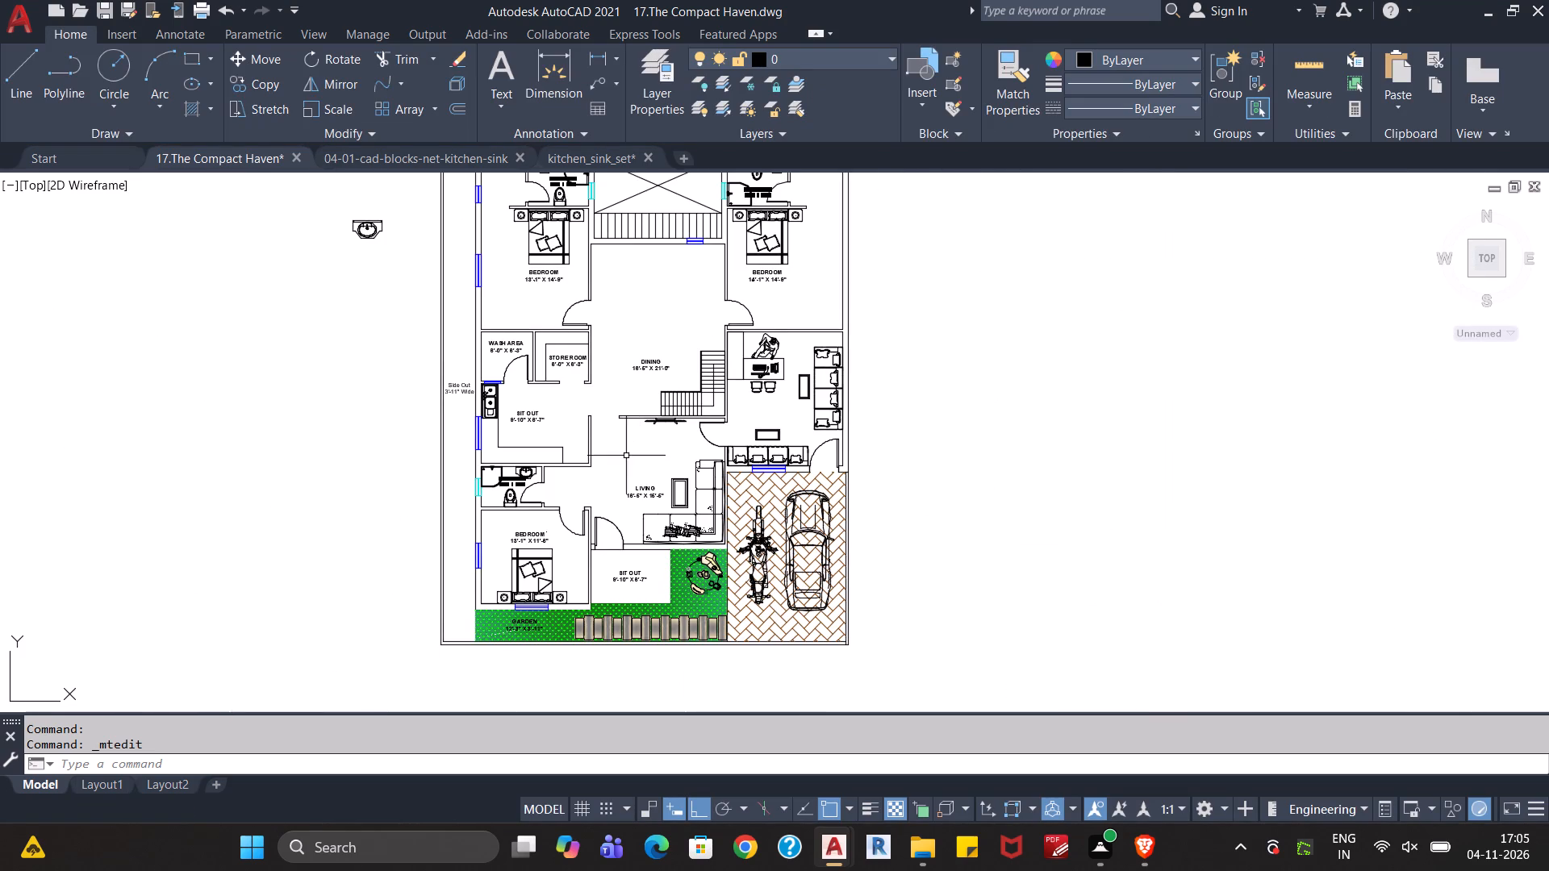
{"action": "middle_click_drag", "start_coordinate": [624, 458], "coordinate": [624, 405]}
{"action": "middle_click_drag", "start_coordinate": [624, 405], "coordinate": [613, 460]}
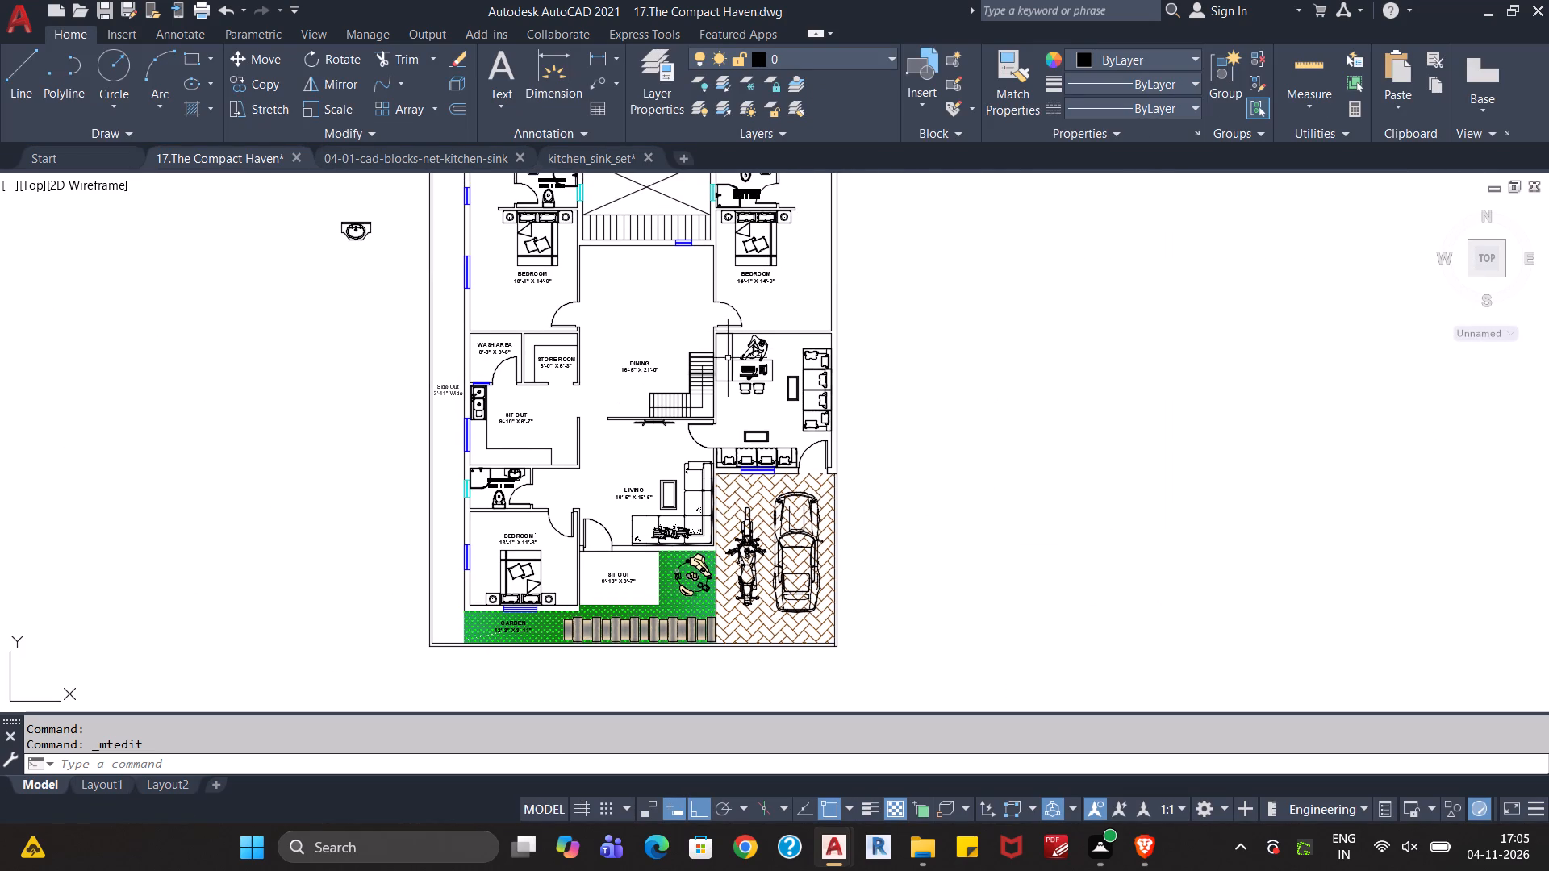
{"action": "key", "text": "ctrl+s"}
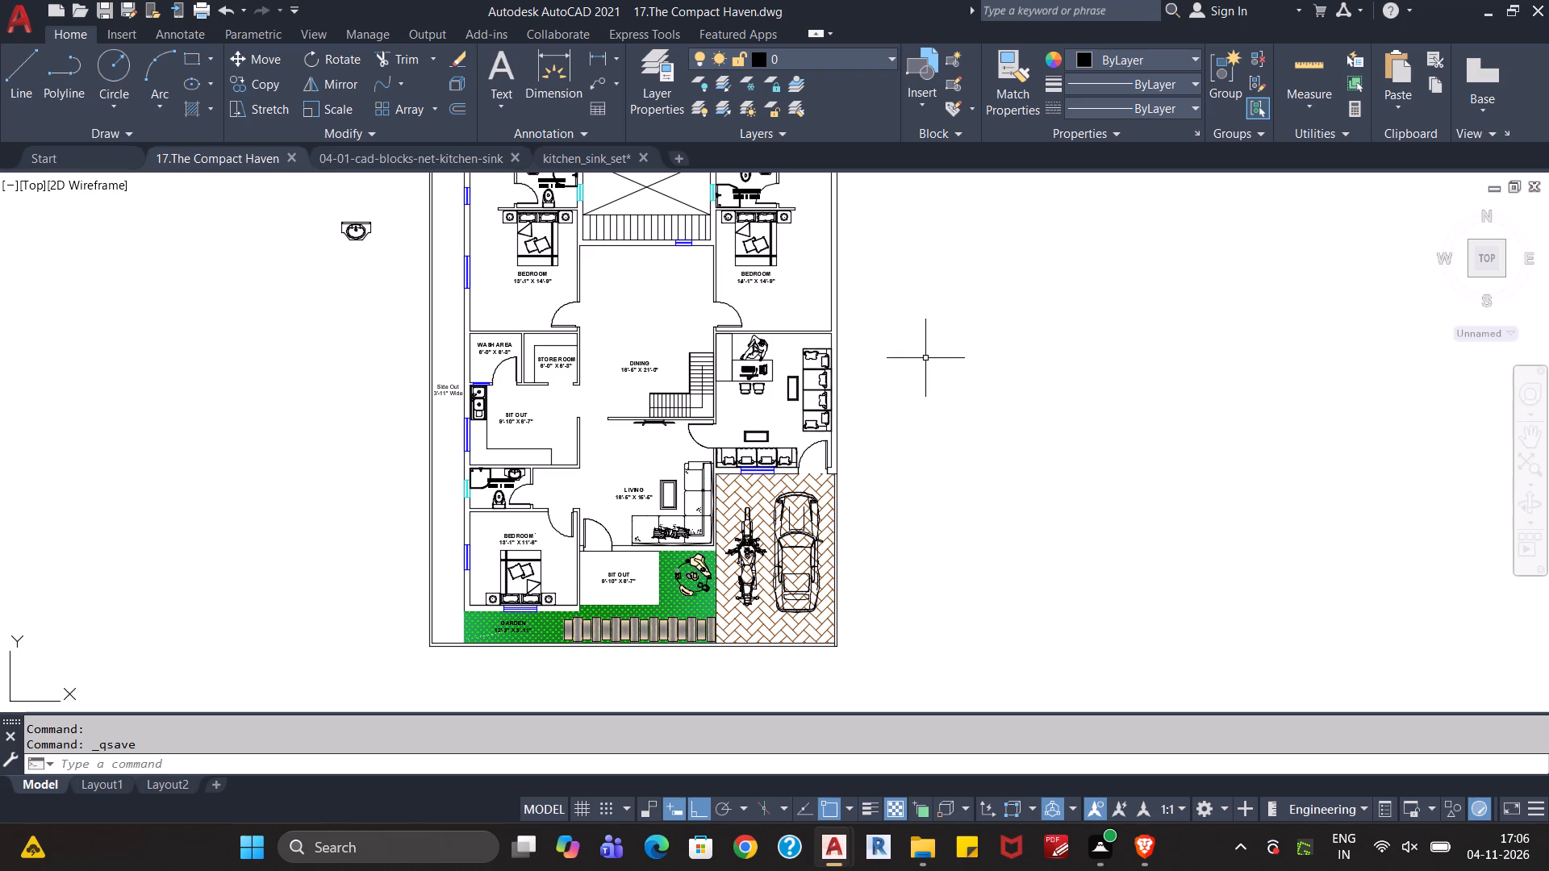
Examine the overall floor plan and the open space in the dining area between the bedrooms and the staircase.
{"action": "scroll", "coordinate": [925, 358], "scroll_direction": "down", "scroll_amount": 1}
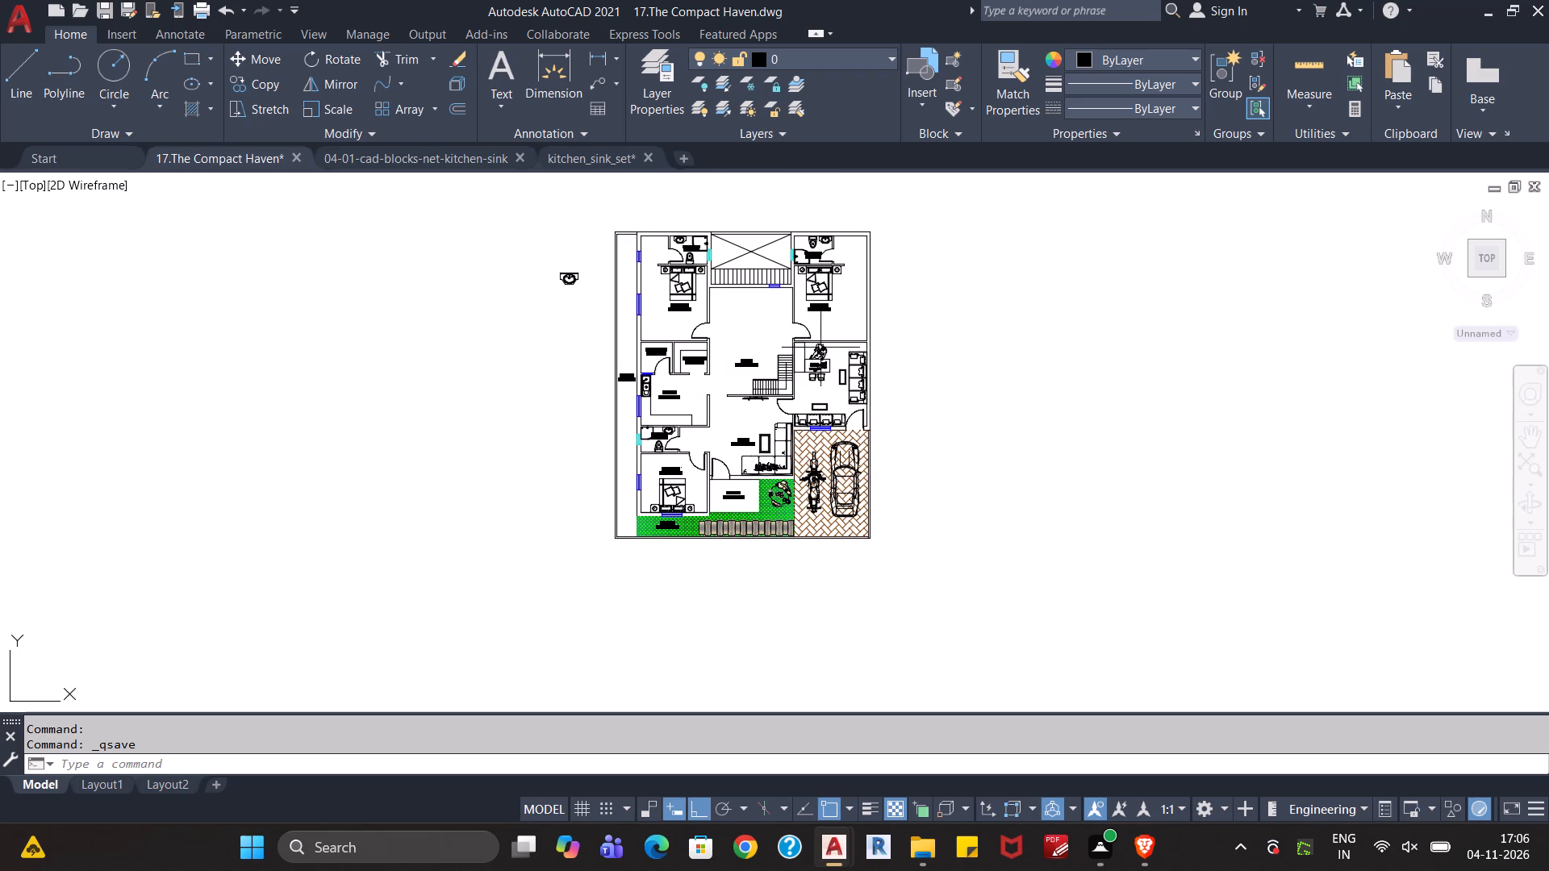
{"action": "scroll", "coordinate": [774, 349], "scroll_direction": "up", "scroll_amount": 2}
{"action": "middle_click_drag", "start_coordinate": [733, 324], "coordinate": [724, 399]}
{"action": "scroll", "coordinate": [704, 385], "scroll_direction": "up", "scroll_amount": 2}
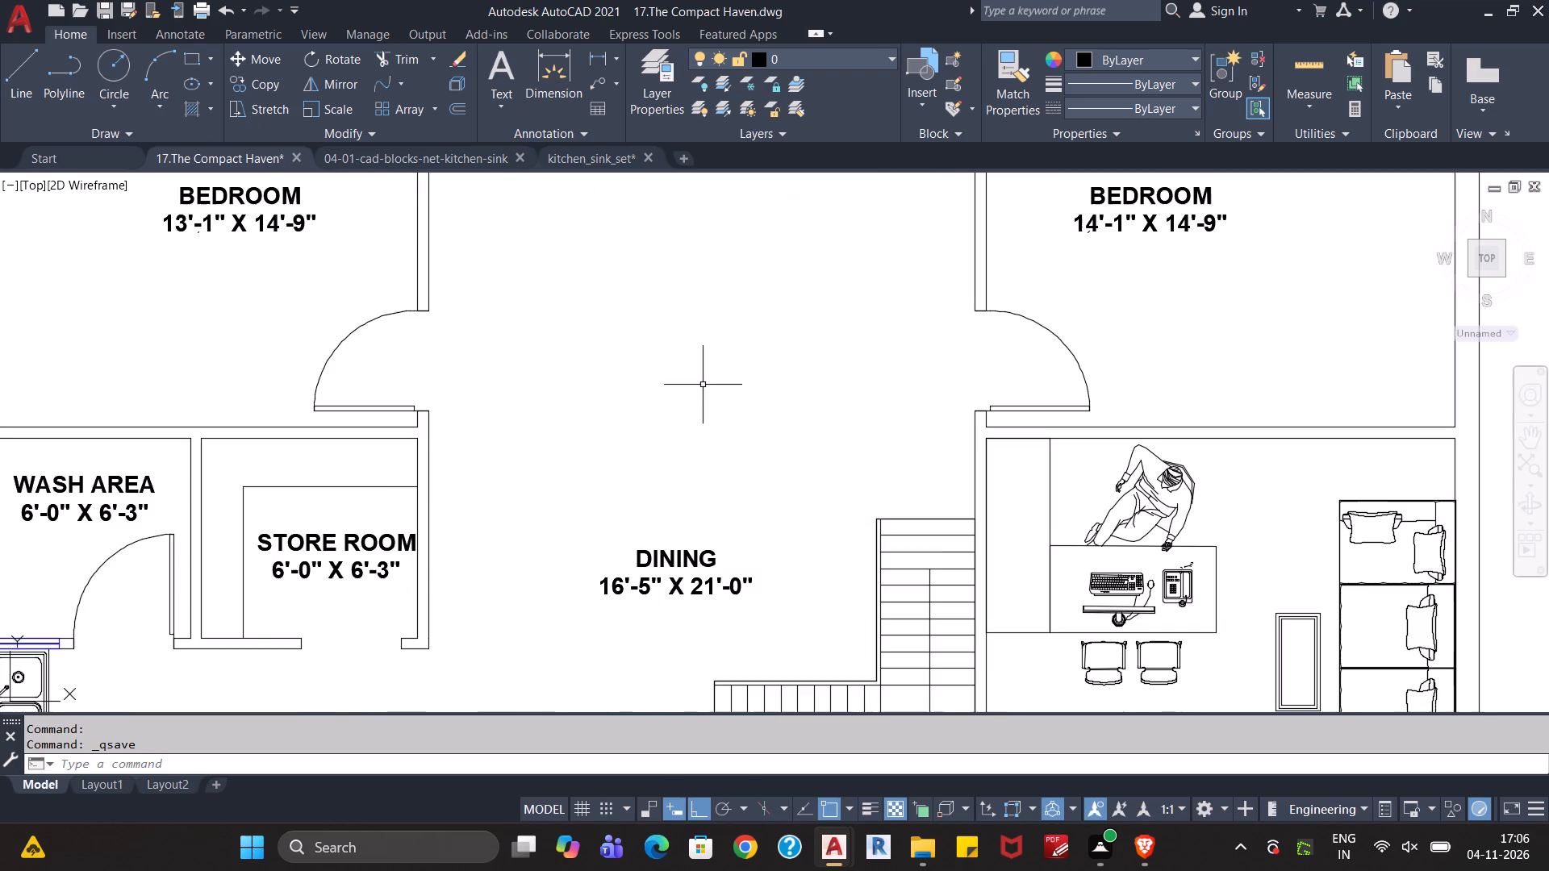
{"action": "middle_click_drag", "start_coordinate": [695, 372], "coordinate": [711, 418]}
{"action": "scroll", "coordinate": [711, 418], "scroll_direction": "down", "scroll_amount": 1}
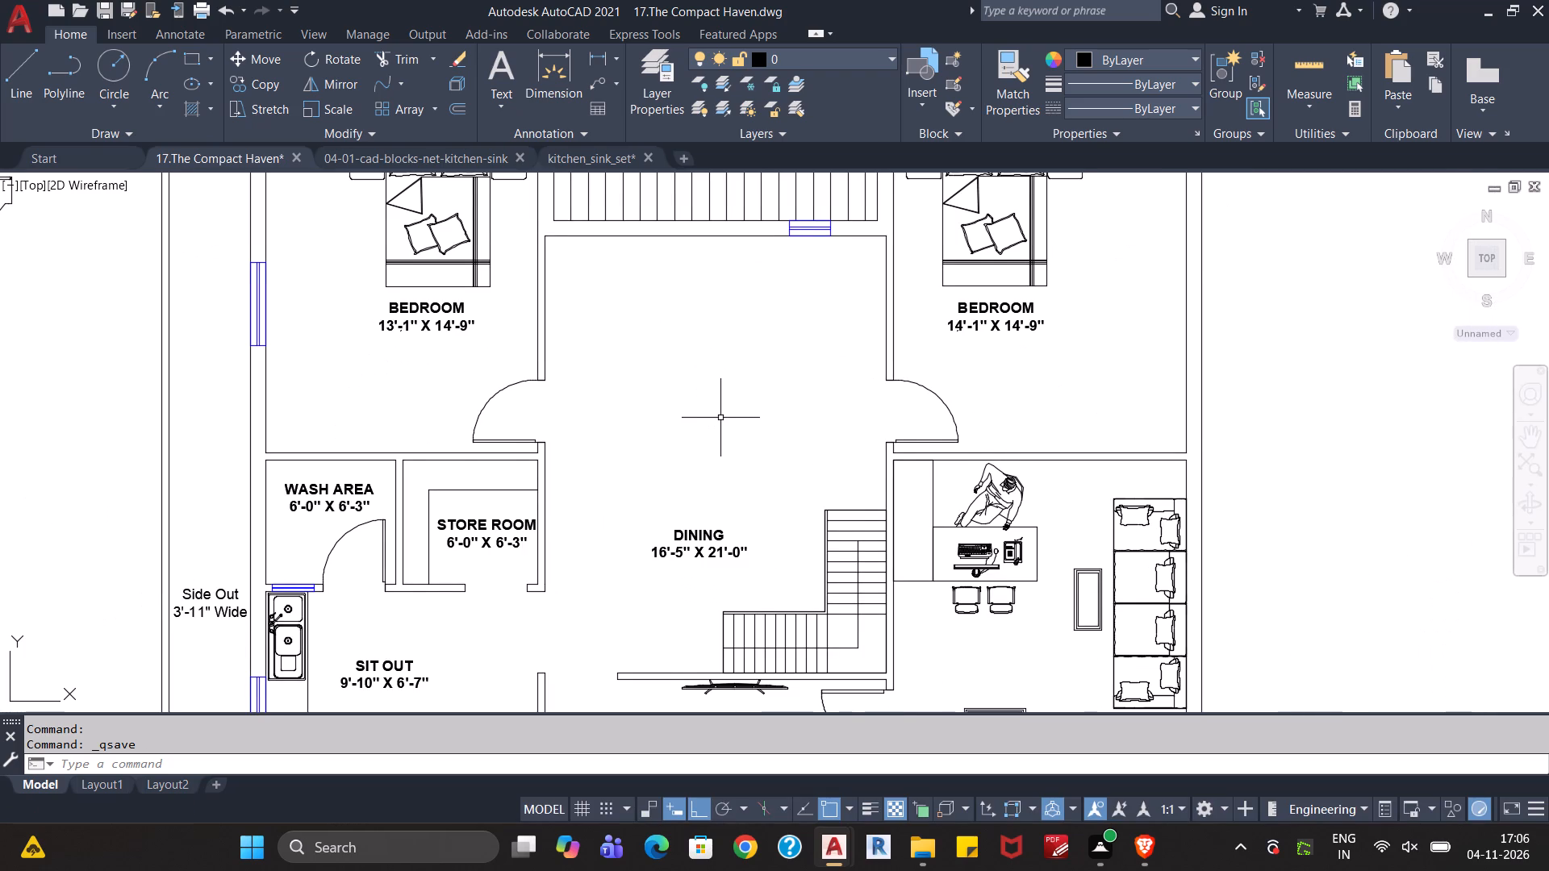
{"action": "middle_click_drag", "start_coordinate": [719, 415], "coordinate": [706, 403]}
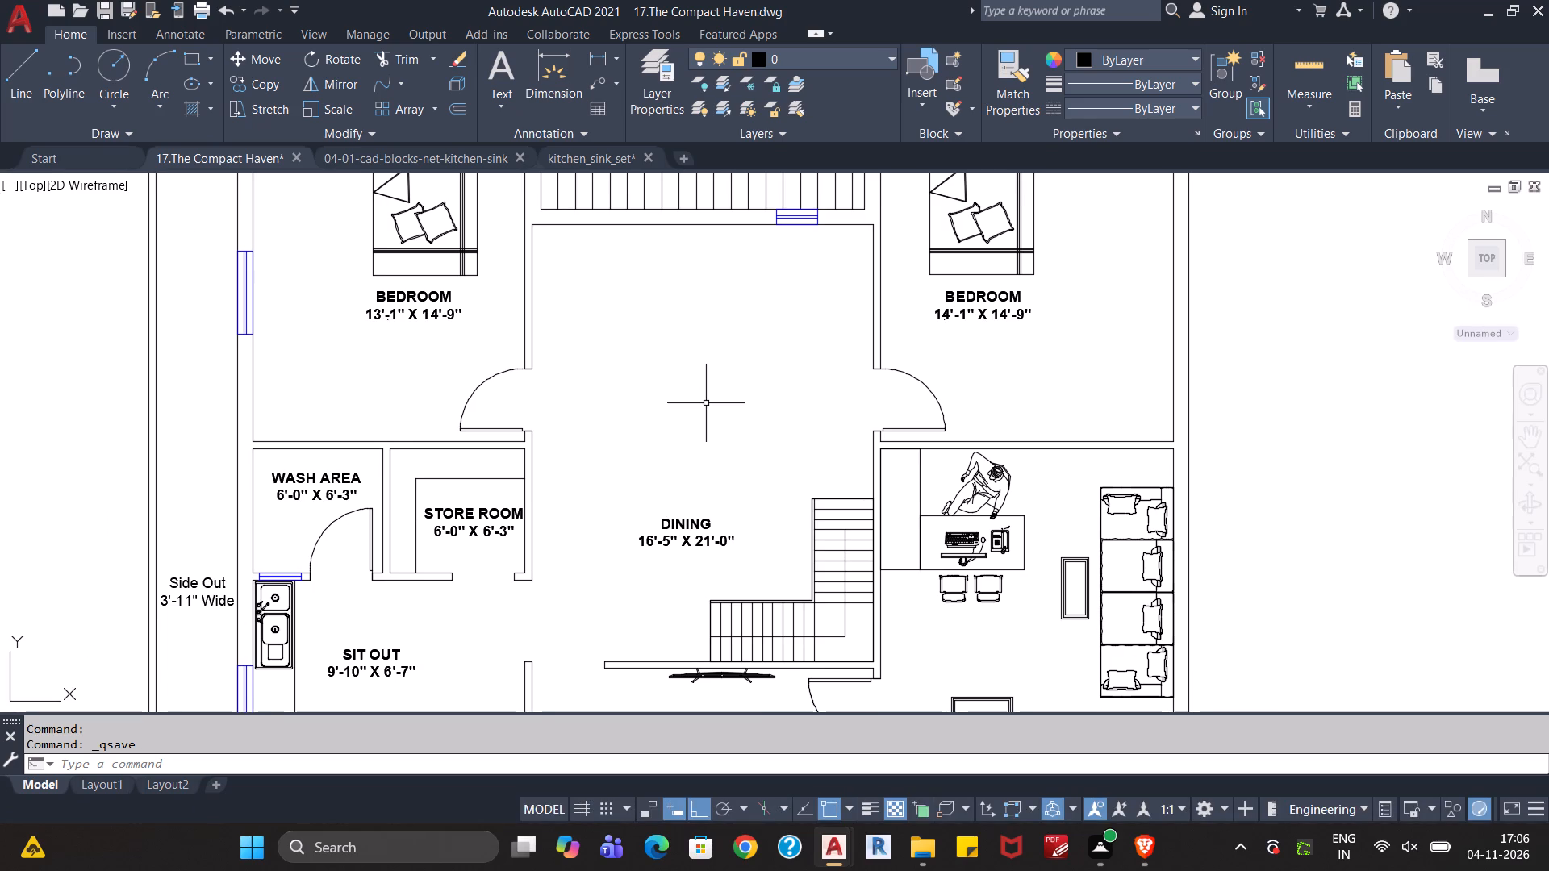
{"action": "middle_click_drag", "start_coordinate": [706, 403], "coordinate": [663, 421]}
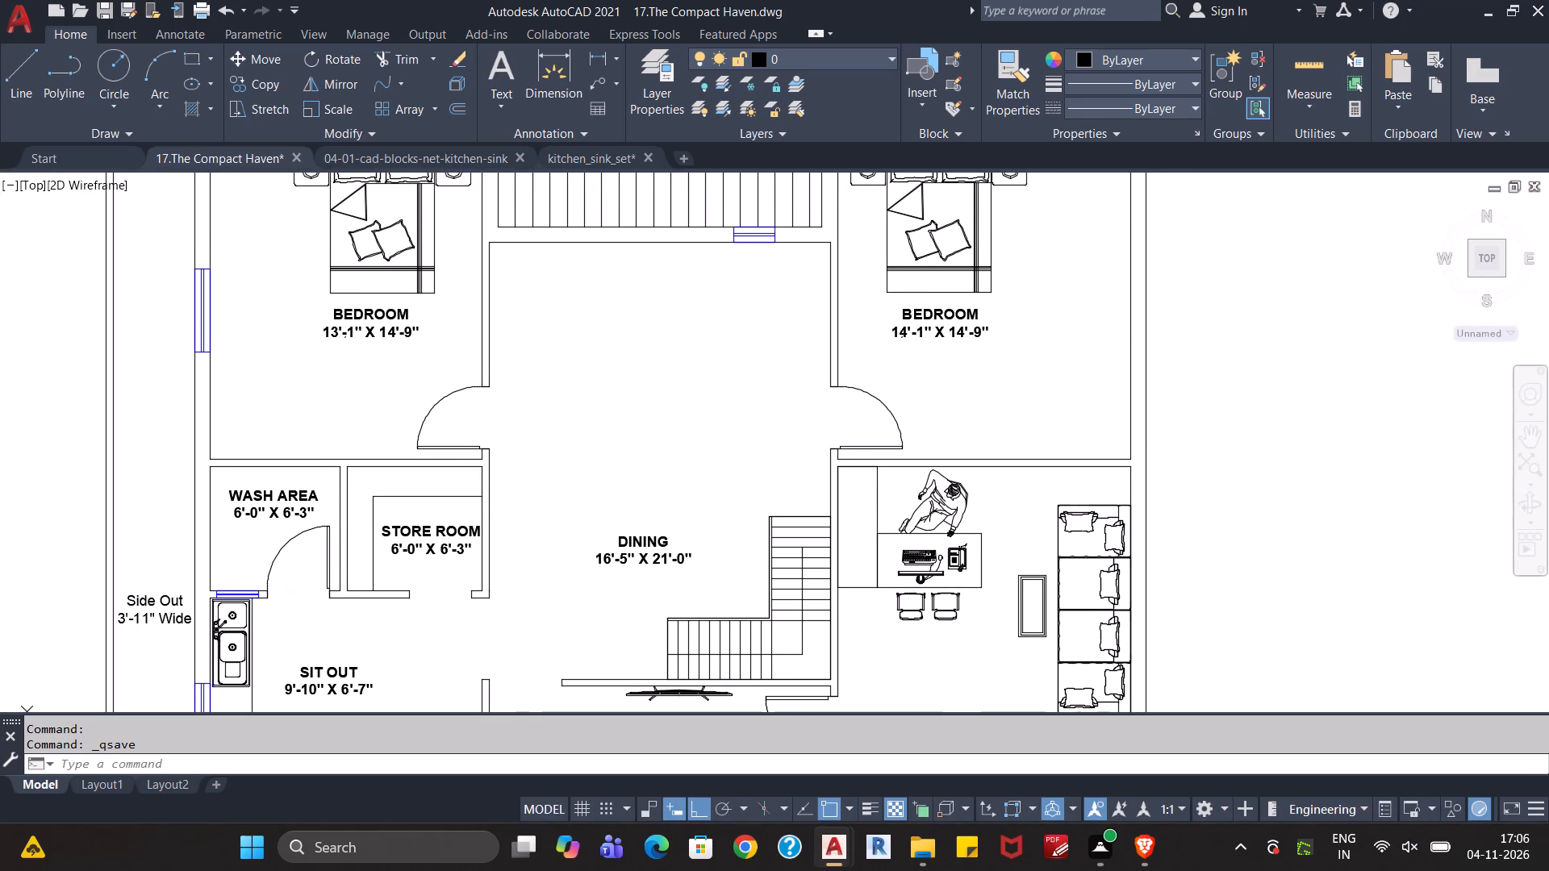
Open the 16.Haven Meadow drawing from the FLOOR PLANs folder.
{"action": "key", "text": "ctrl+o"}
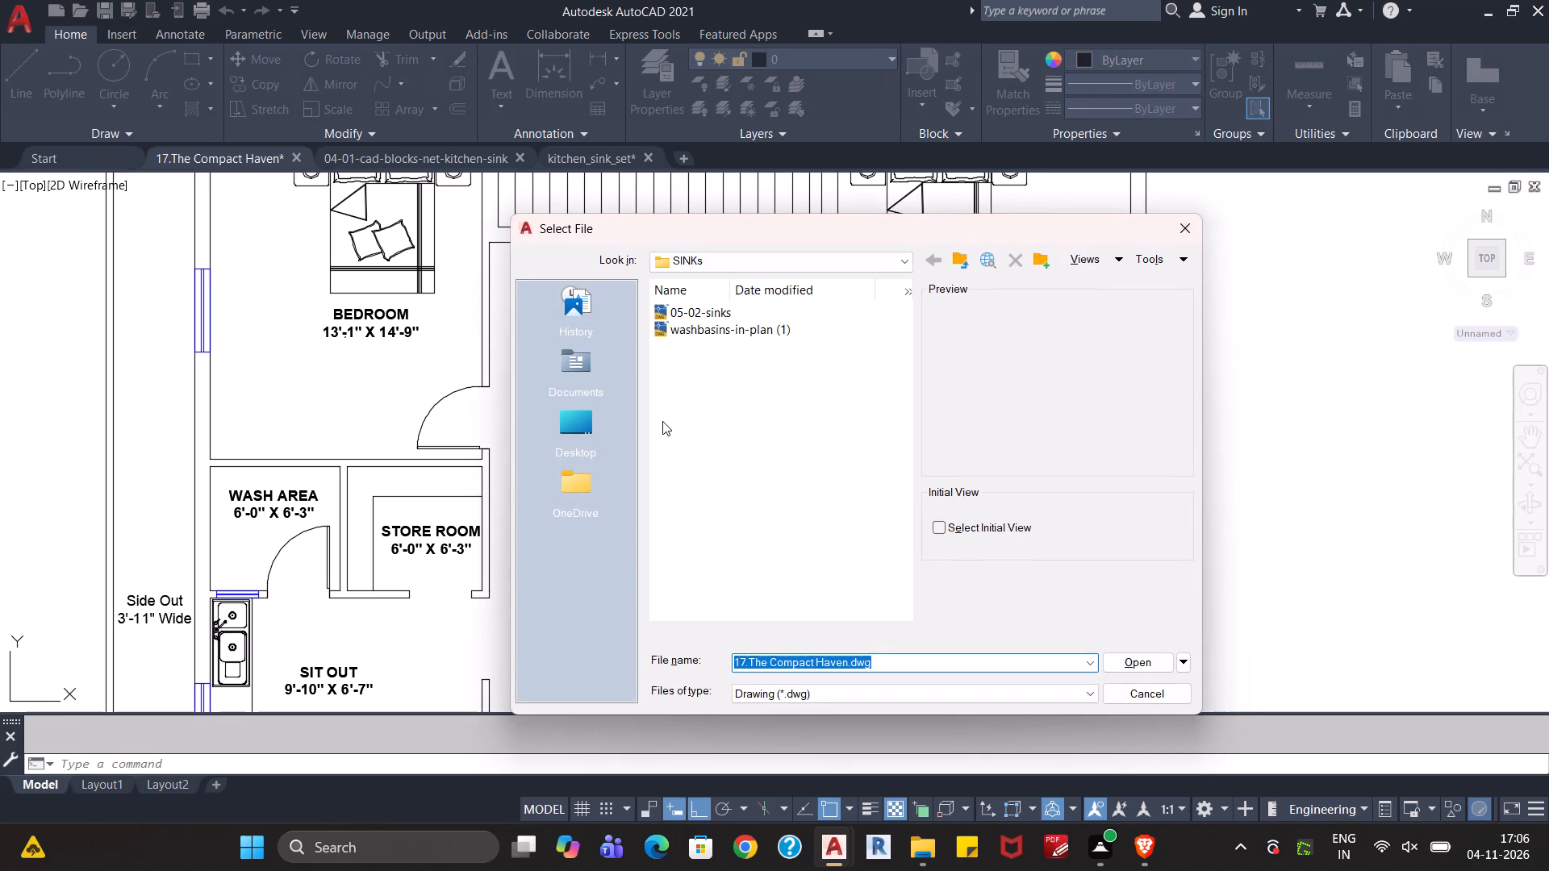
{"action": "left_click", "coordinate": [968, 260]}
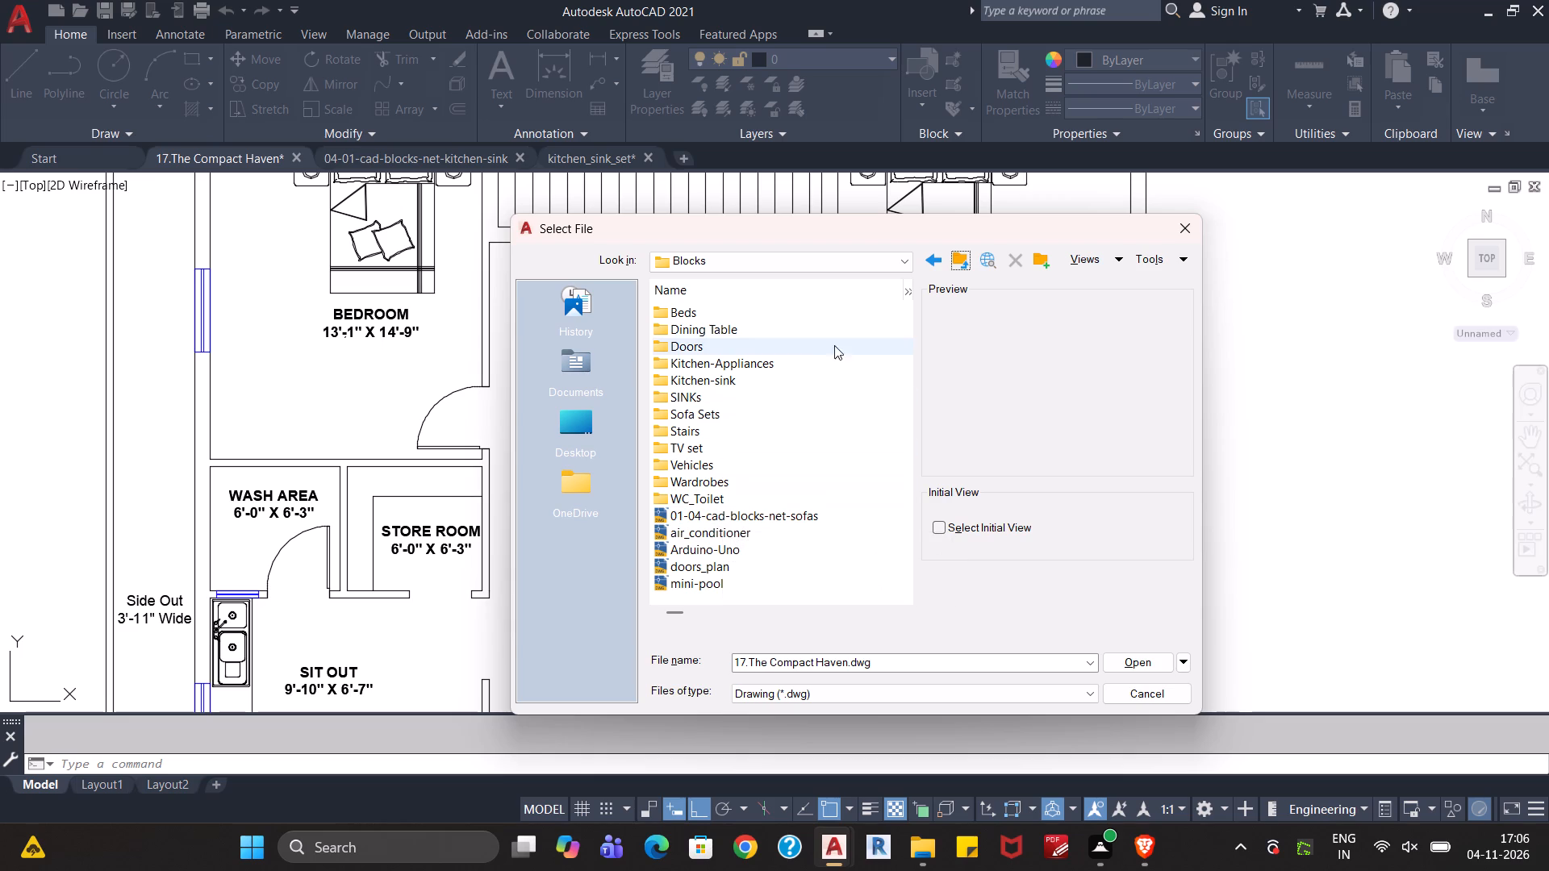
{"action": "left_click", "coordinate": [956, 258]}
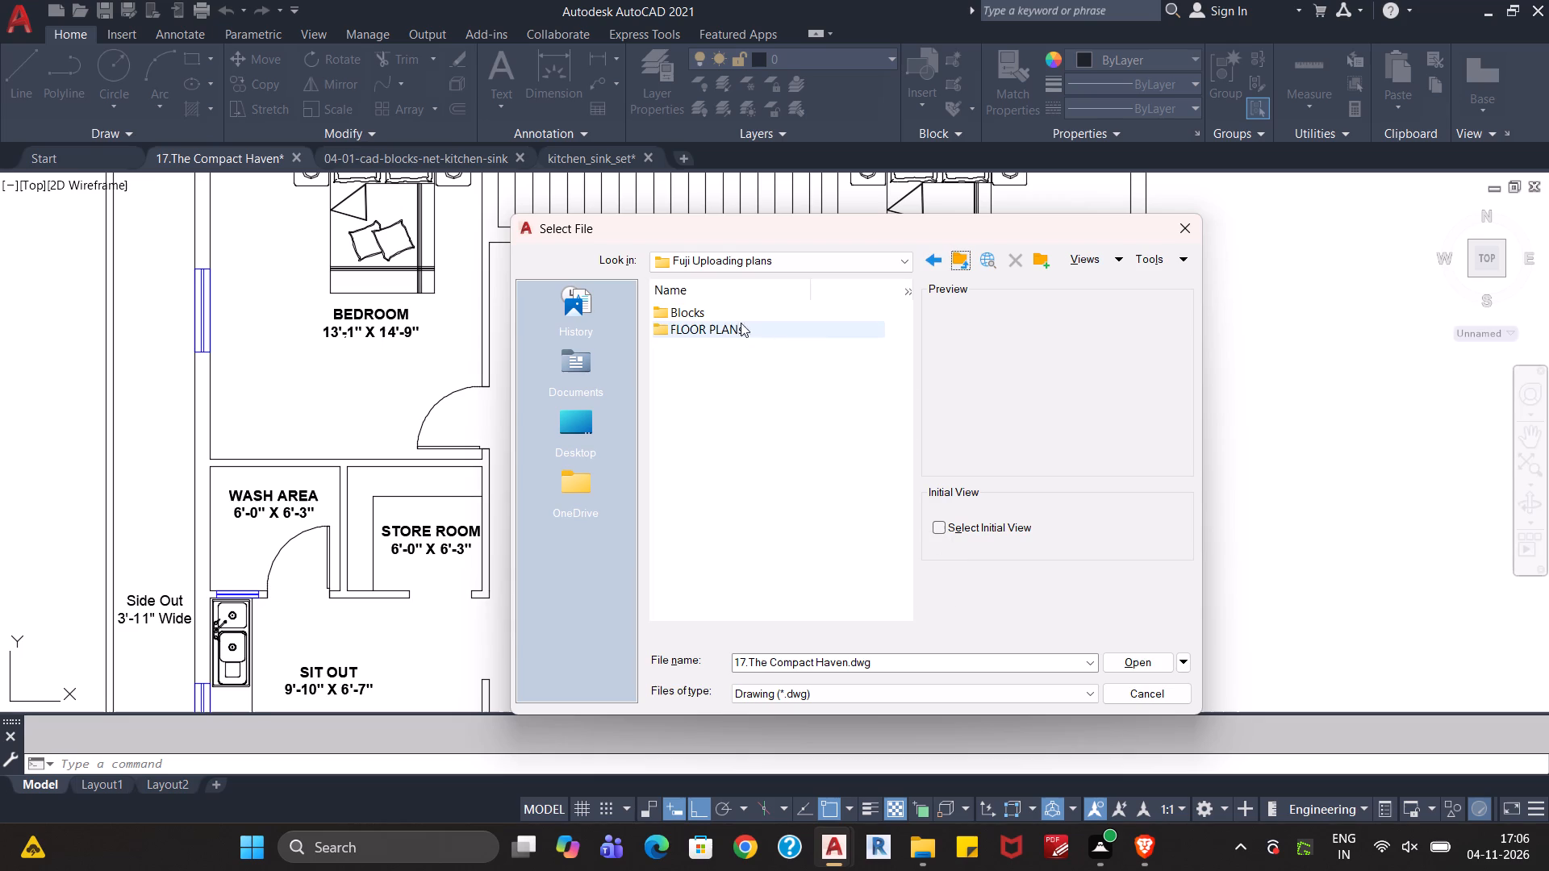
{"action": "double_click", "coordinate": [733, 332]}
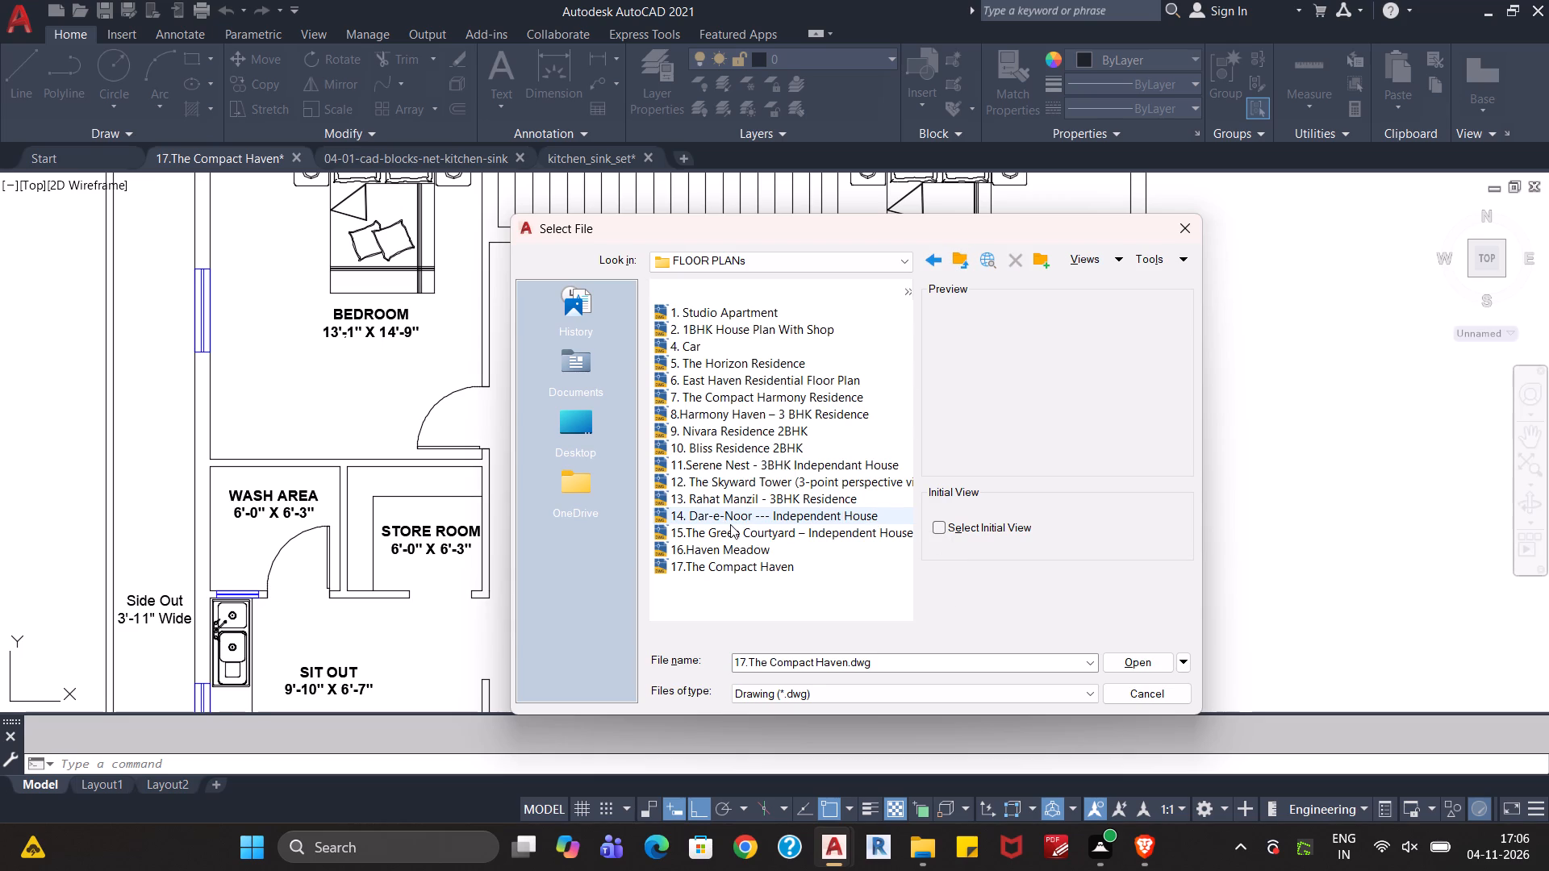
{"action": "left_click", "coordinate": [737, 517]}
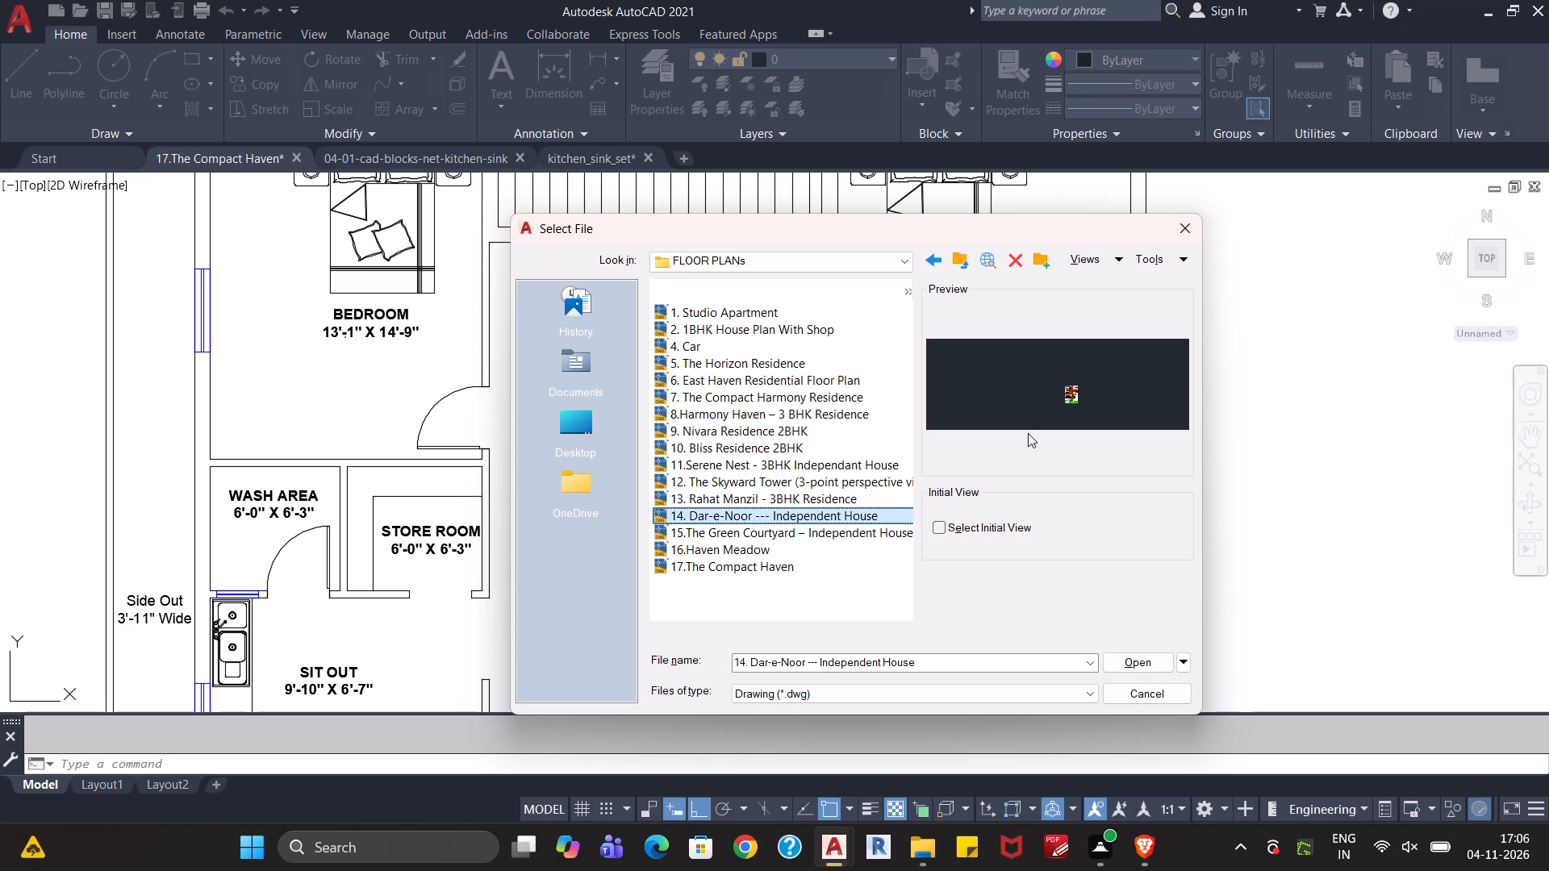
{"action": "scroll", "coordinate": [1029, 432], "scroll_direction": "up", "scroll_amount": 2}
{"action": "left_click", "coordinate": [830, 529]}
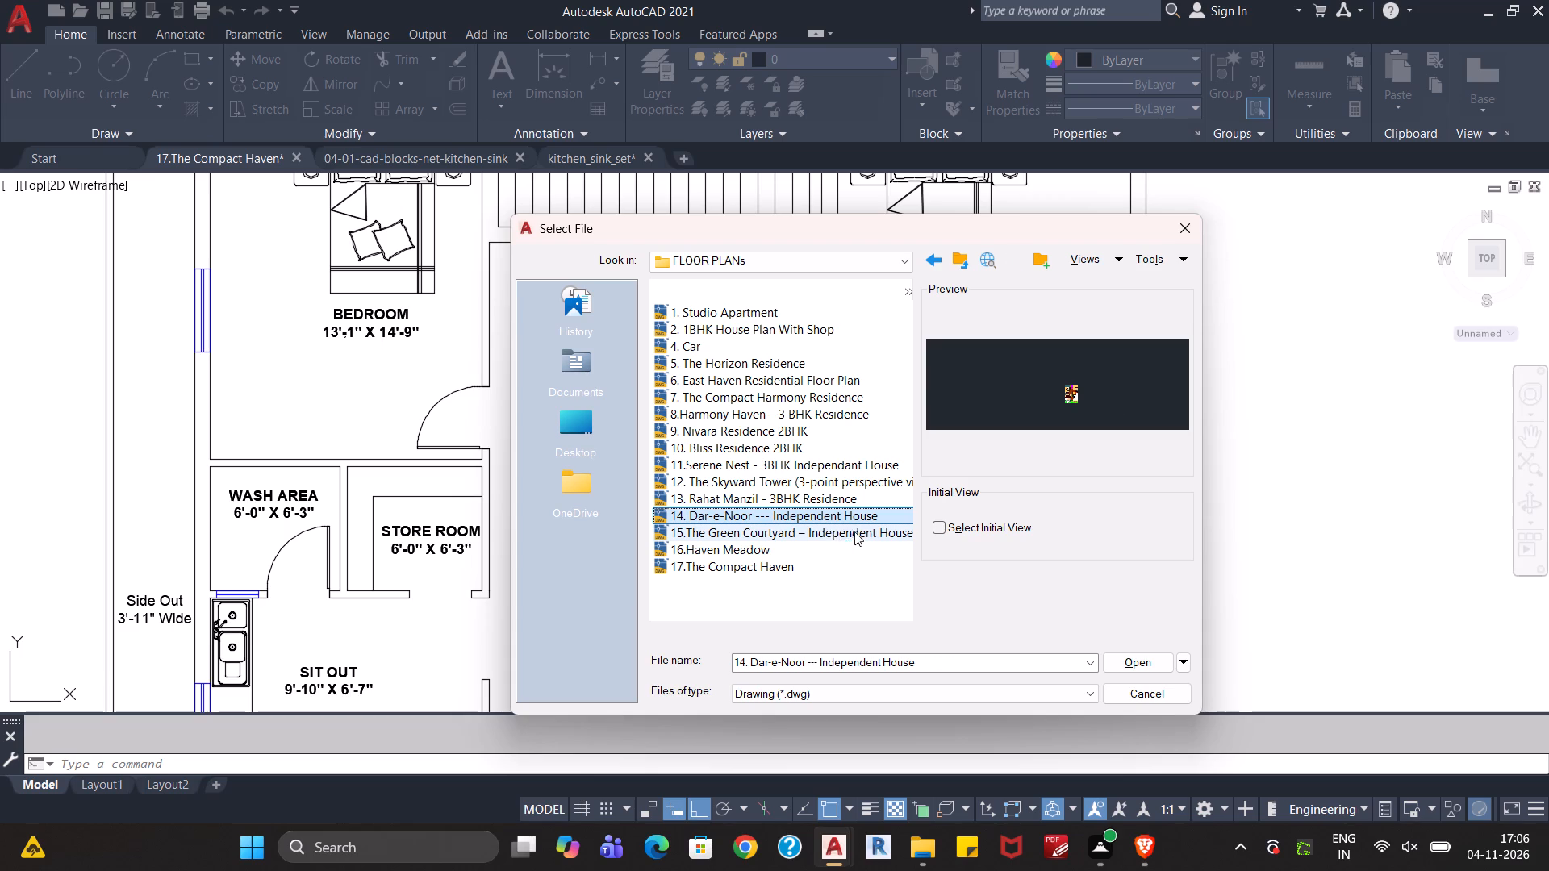
{"action": "left_click", "coordinate": [756, 552]}
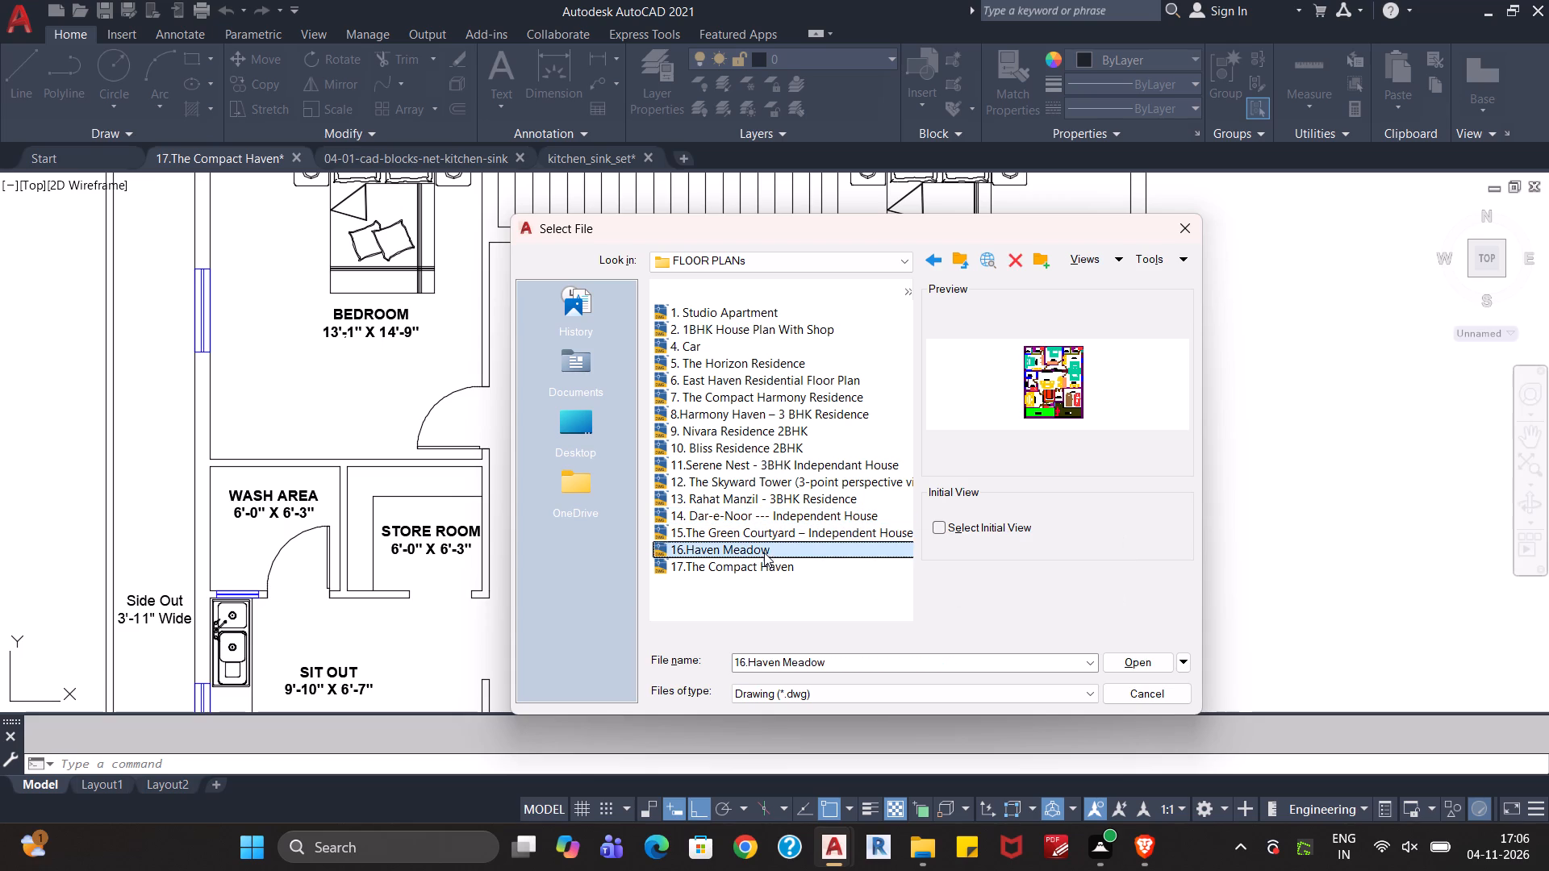
{"action": "left_click", "coordinate": [1134, 655]}
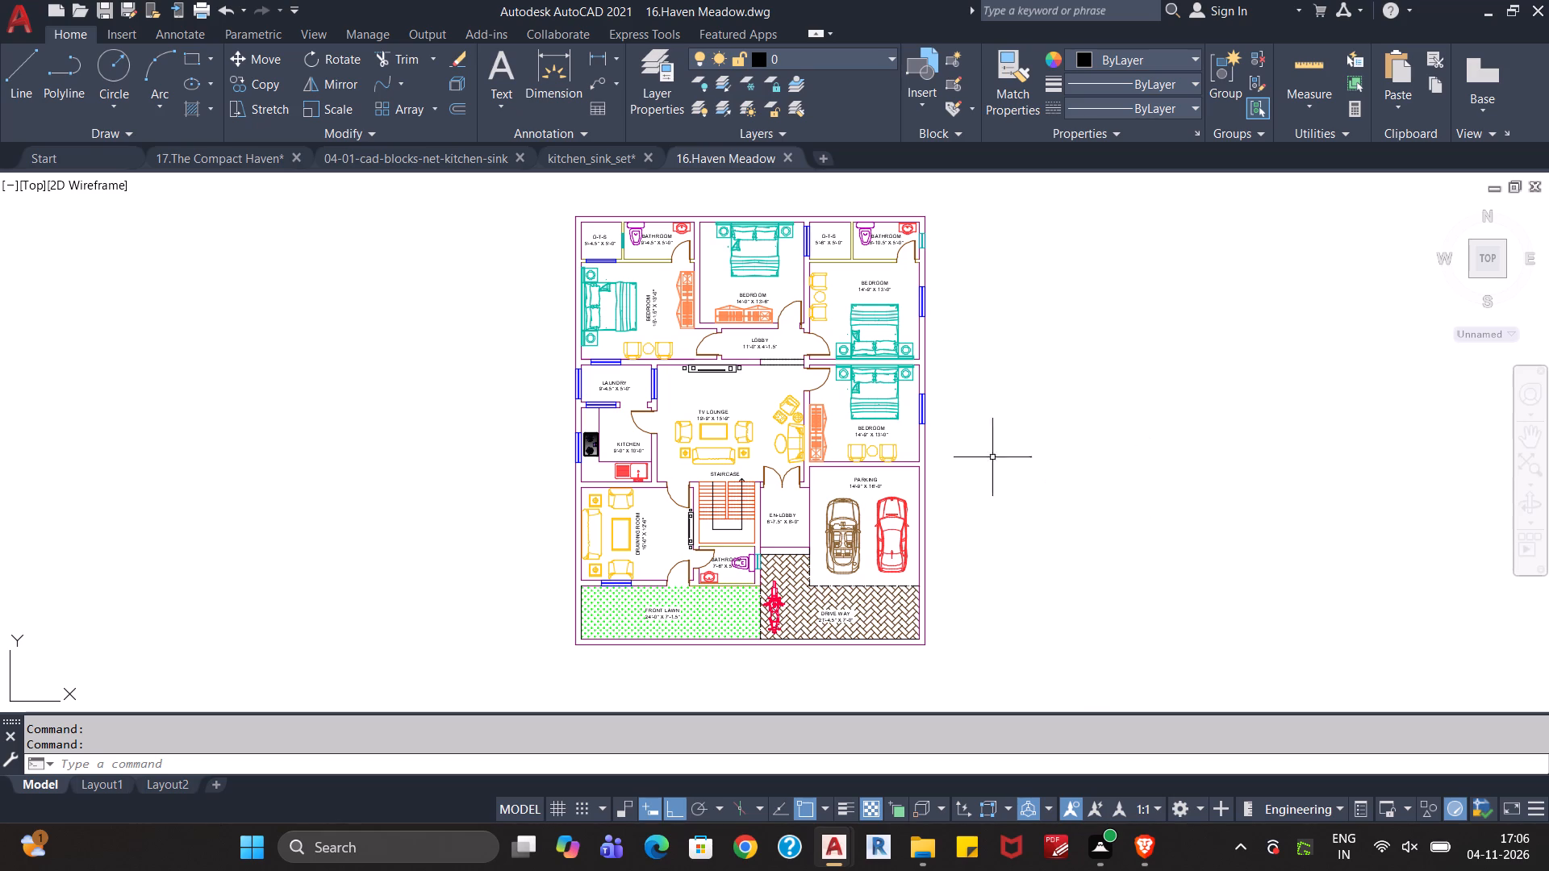
Close the Haven Meadow drawing and both kitchen sink block drawings, returning to The Compact Haven plan.
{"action": "left_click", "coordinate": [790, 156]}
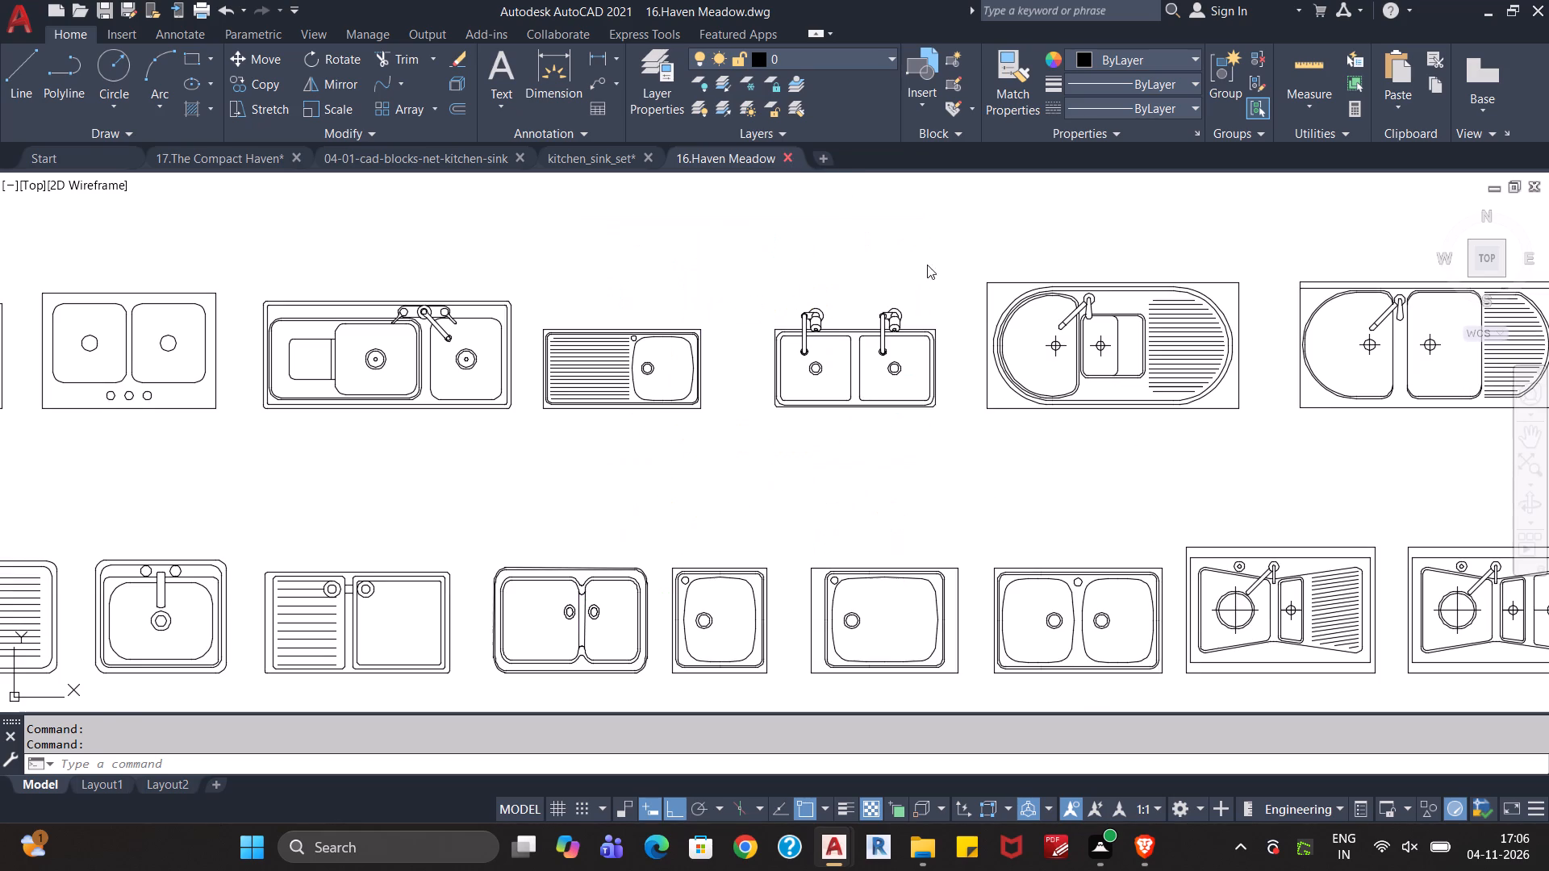
{"action": "left_click", "coordinate": [650, 151]}
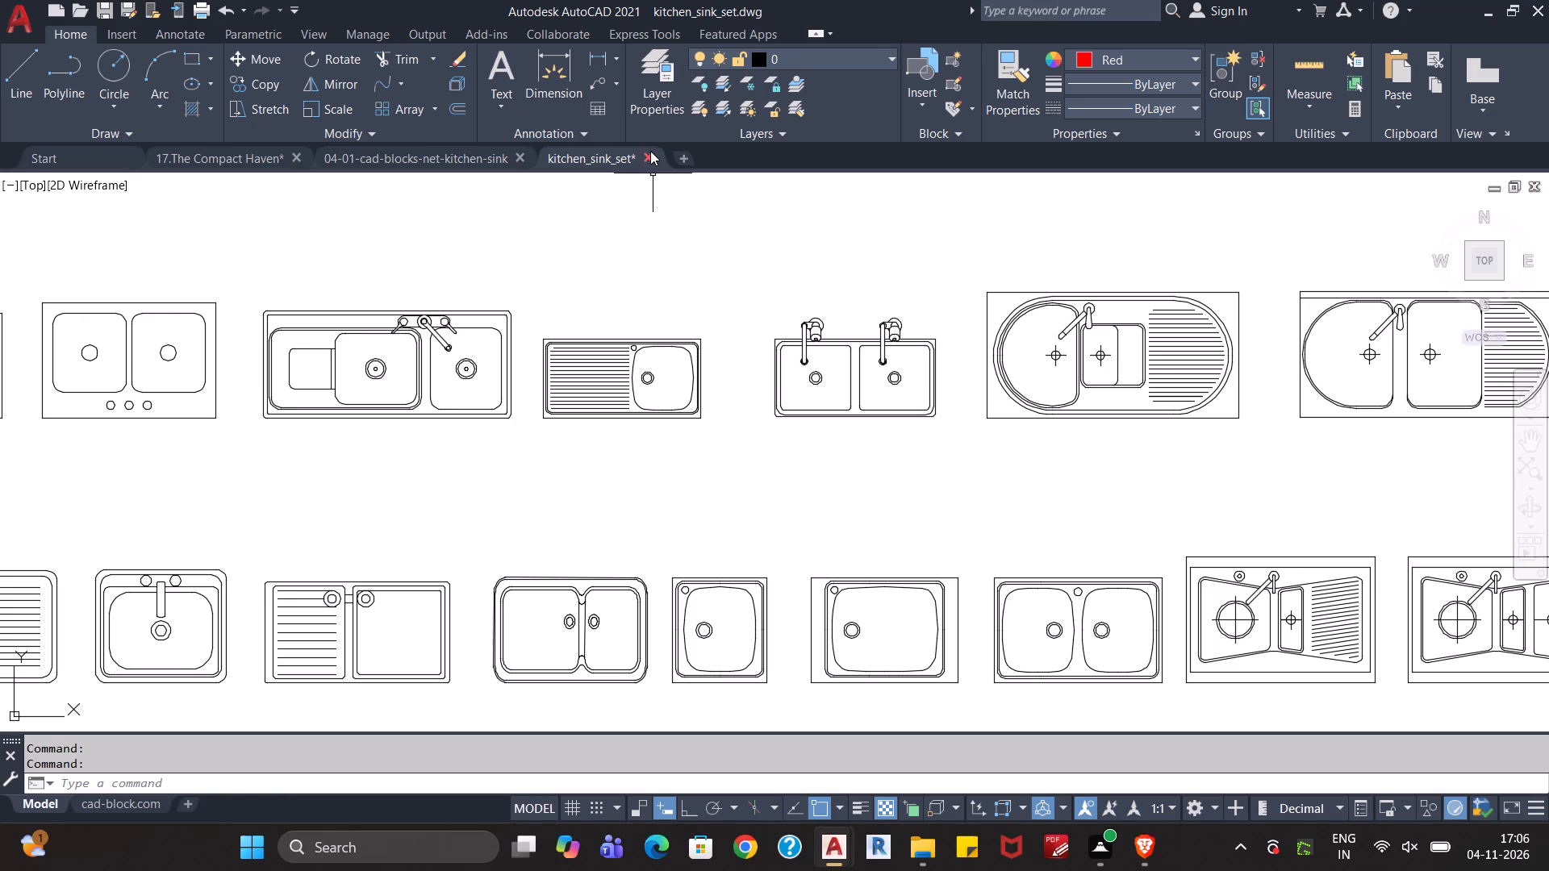
{"action": "left_click", "coordinate": [839, 463]}
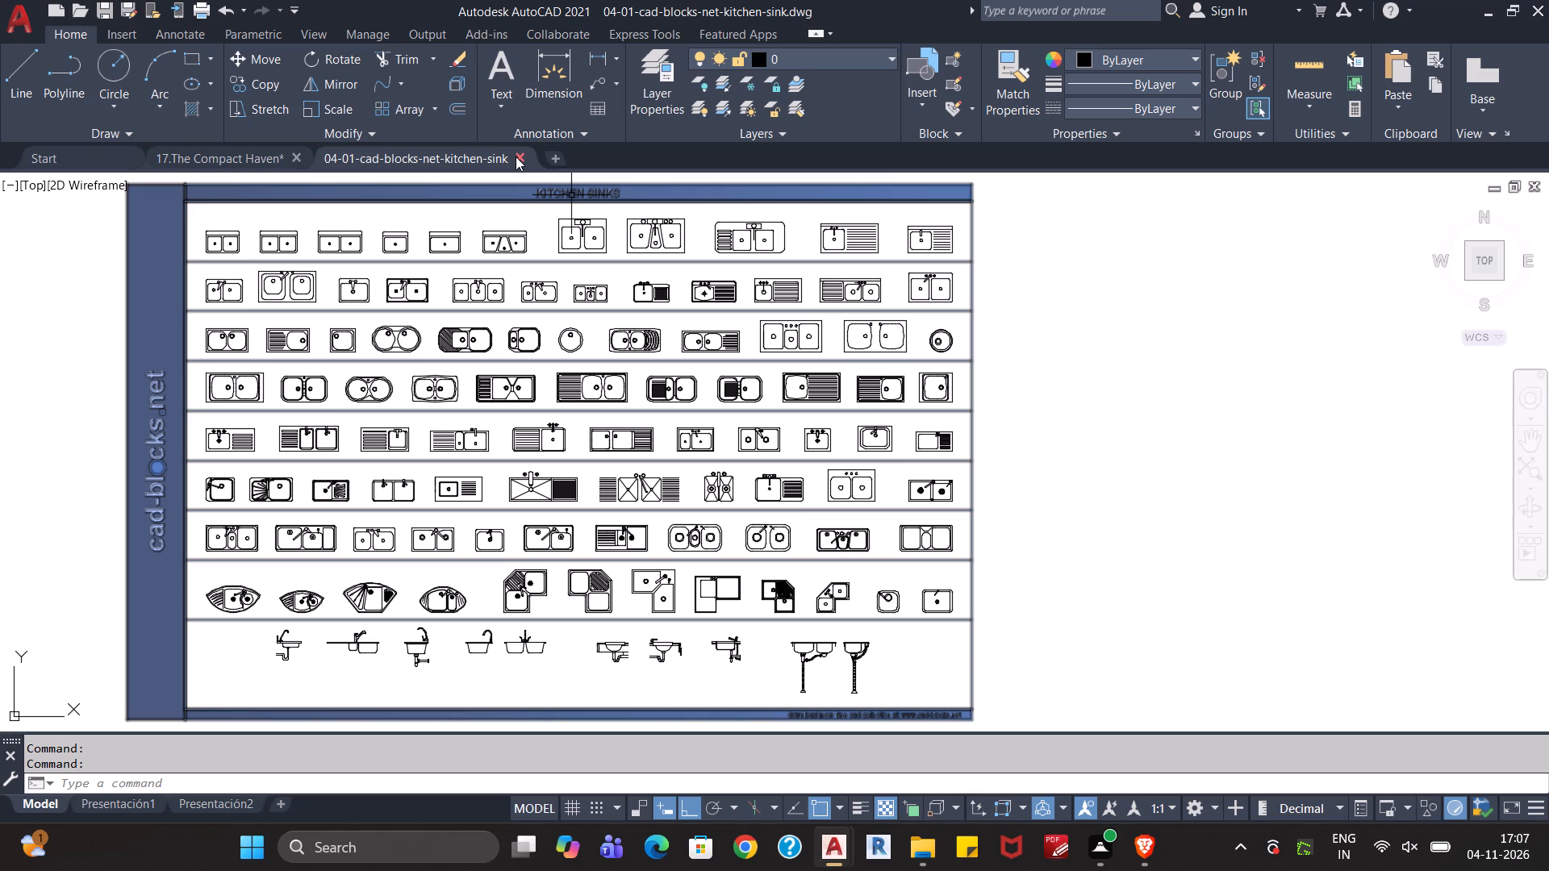
{"action": "left_click", "coordinate": [518, 157]}
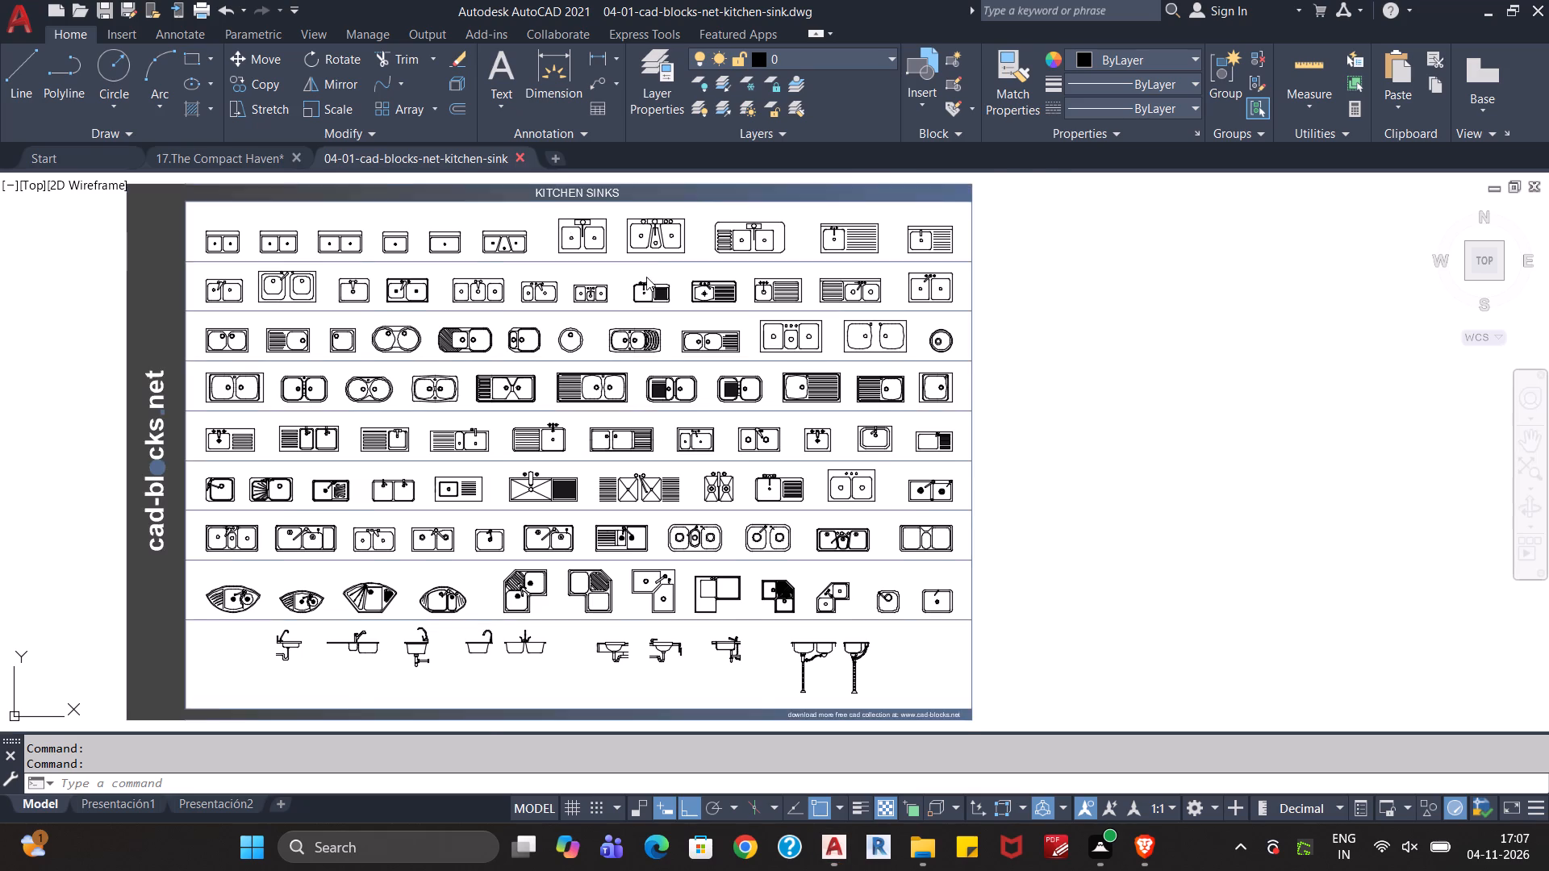
{"action": "scroll", "coordinate": [739, 400], "scroll_direction": "down", "scroll_amount": 1}
{"action": "middle_click", "coordinate": [700, 397]}
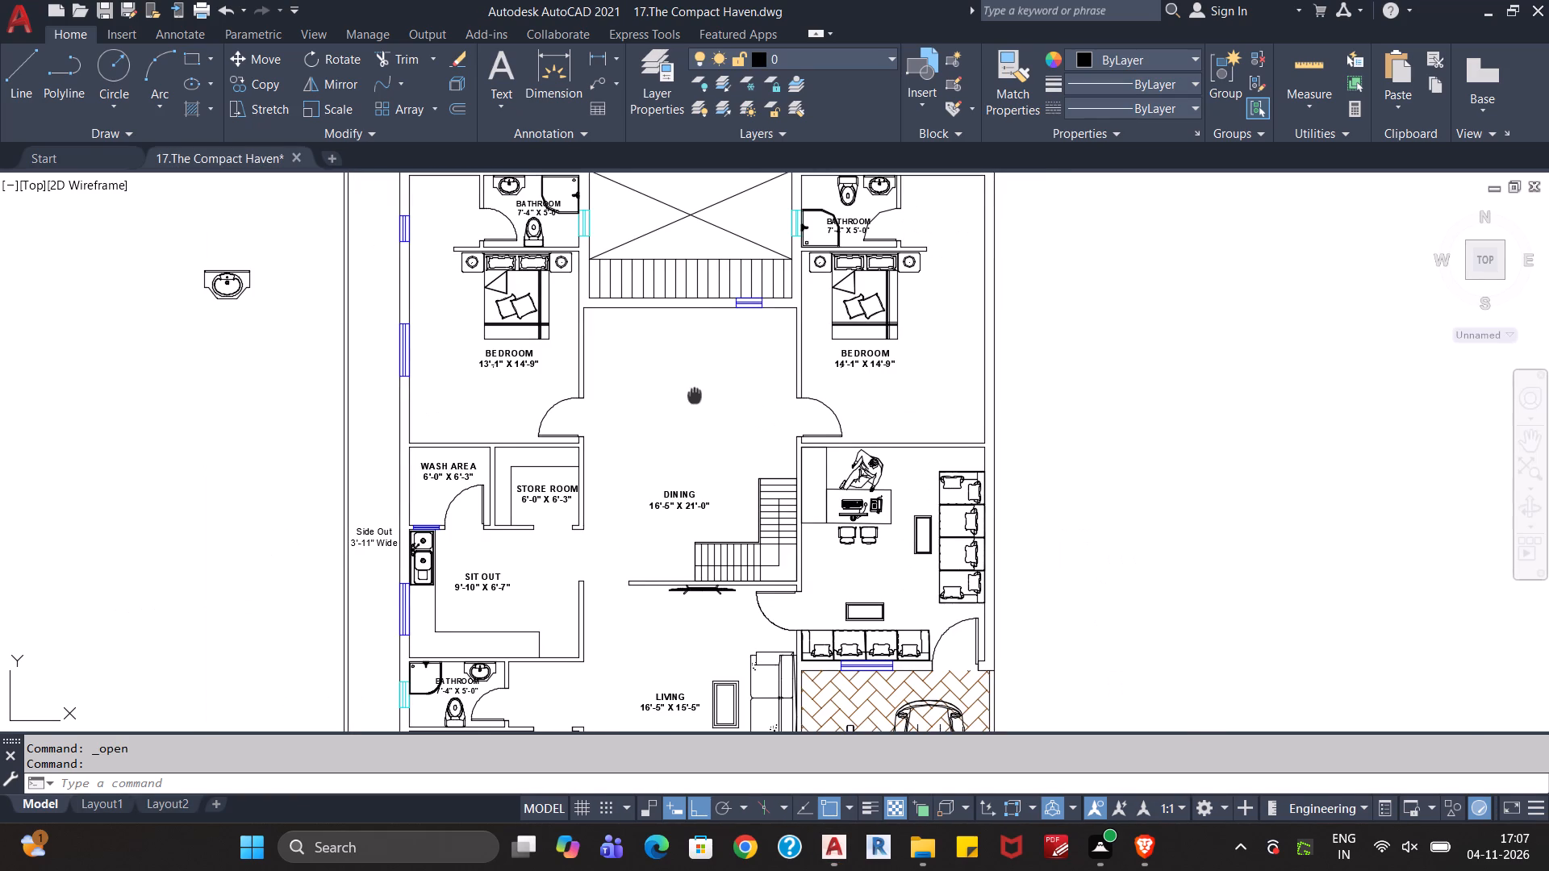
Open the 14. Dar-e-Noor --- Independent House drawing and bring its kitchen dining set into view.
{"action": "key", "text": "ctrl+o"}
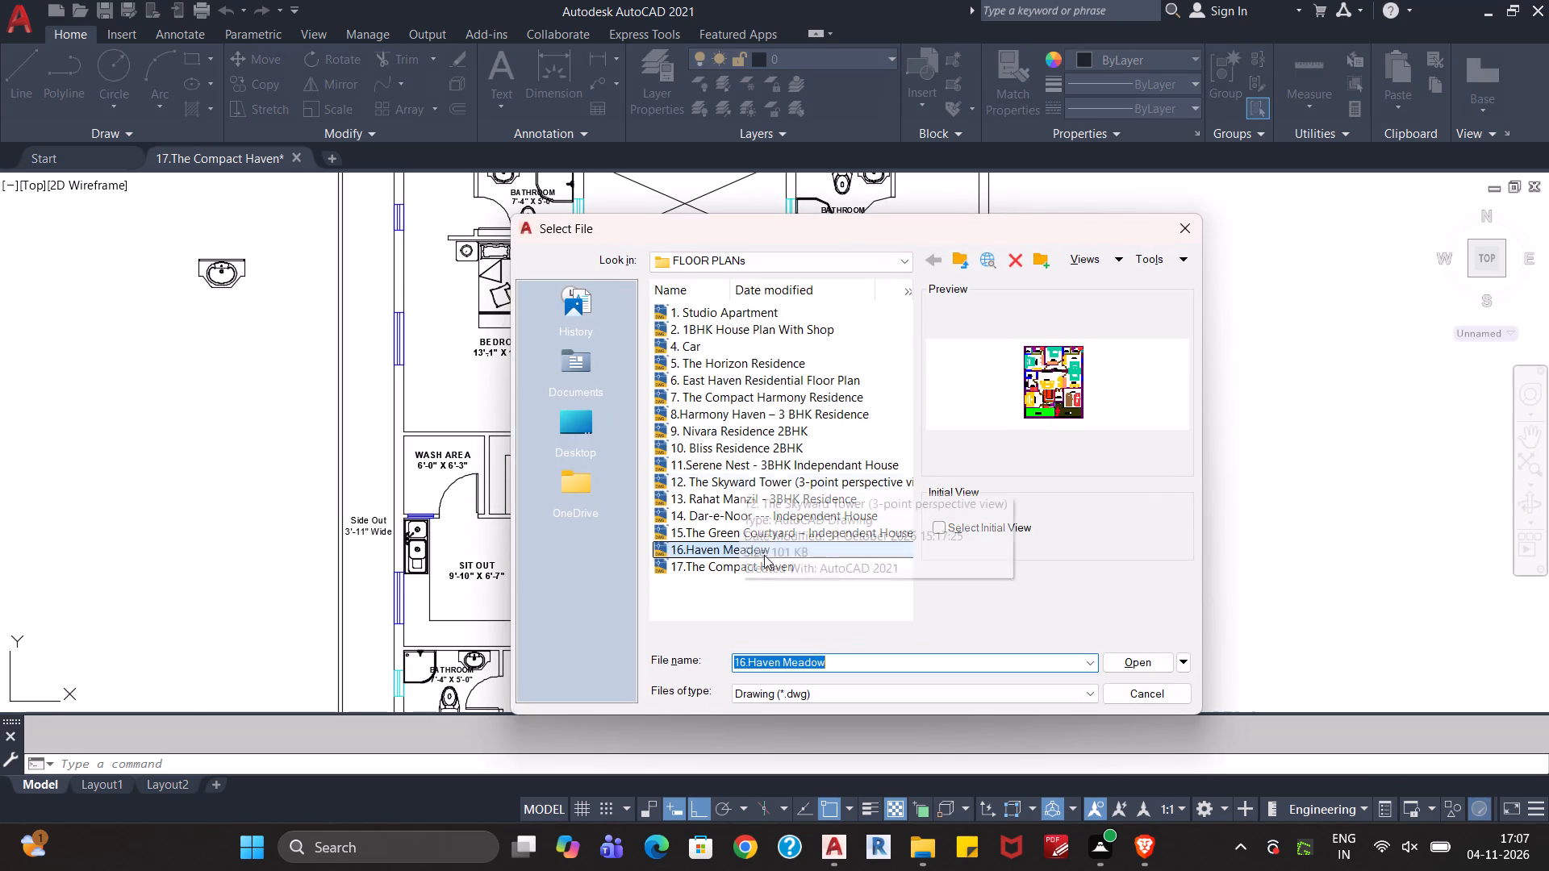
{"action": "left_click", "coordinate": [764, 520]}
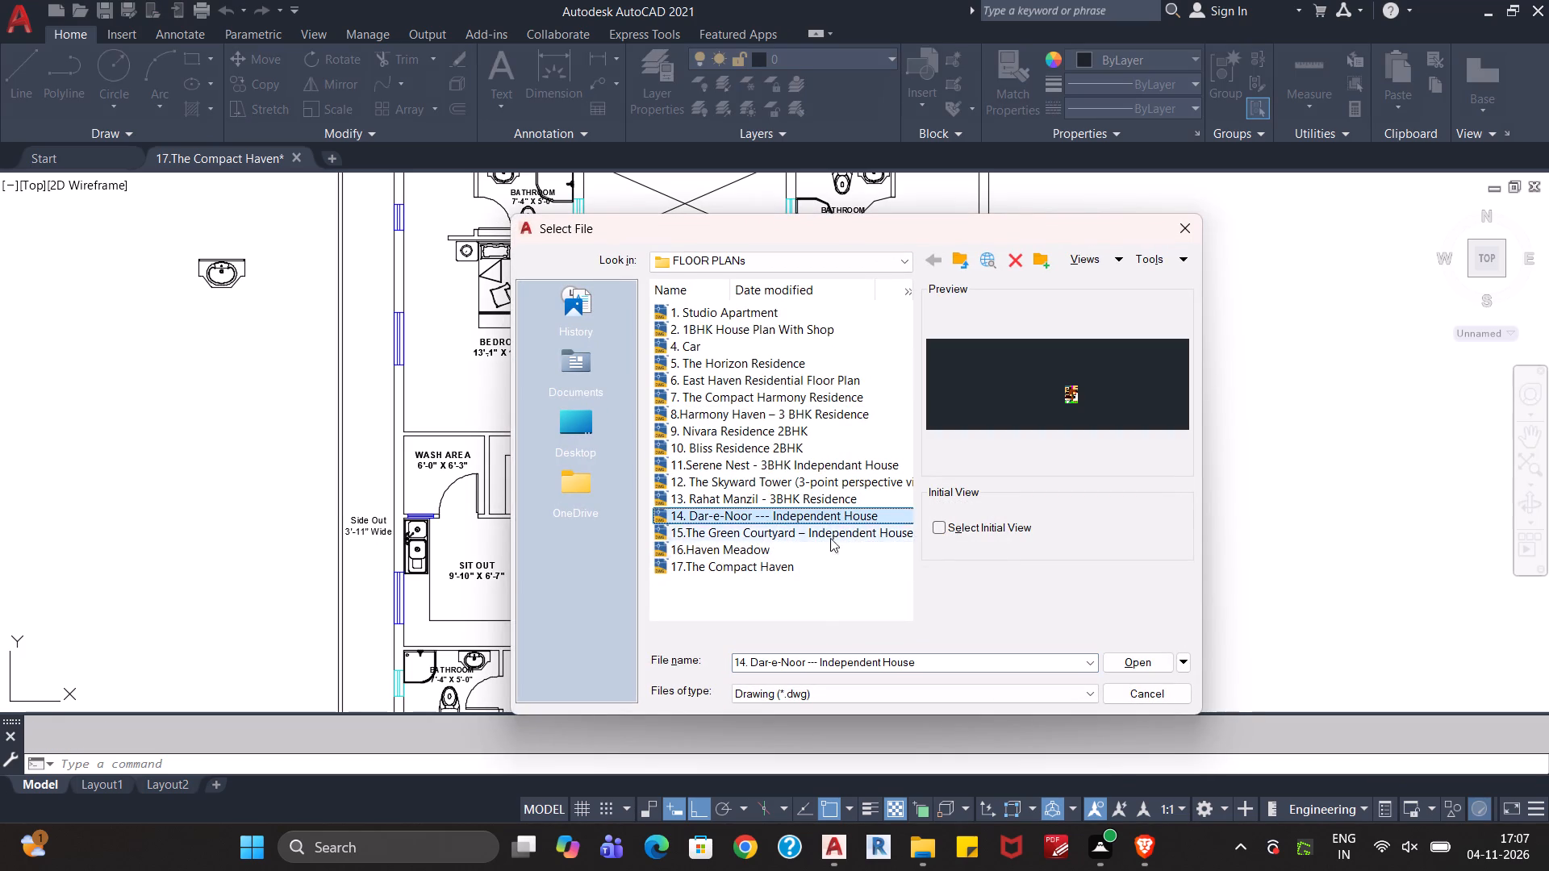
{"action": "left_click", "coordinate": [1128, 661]}
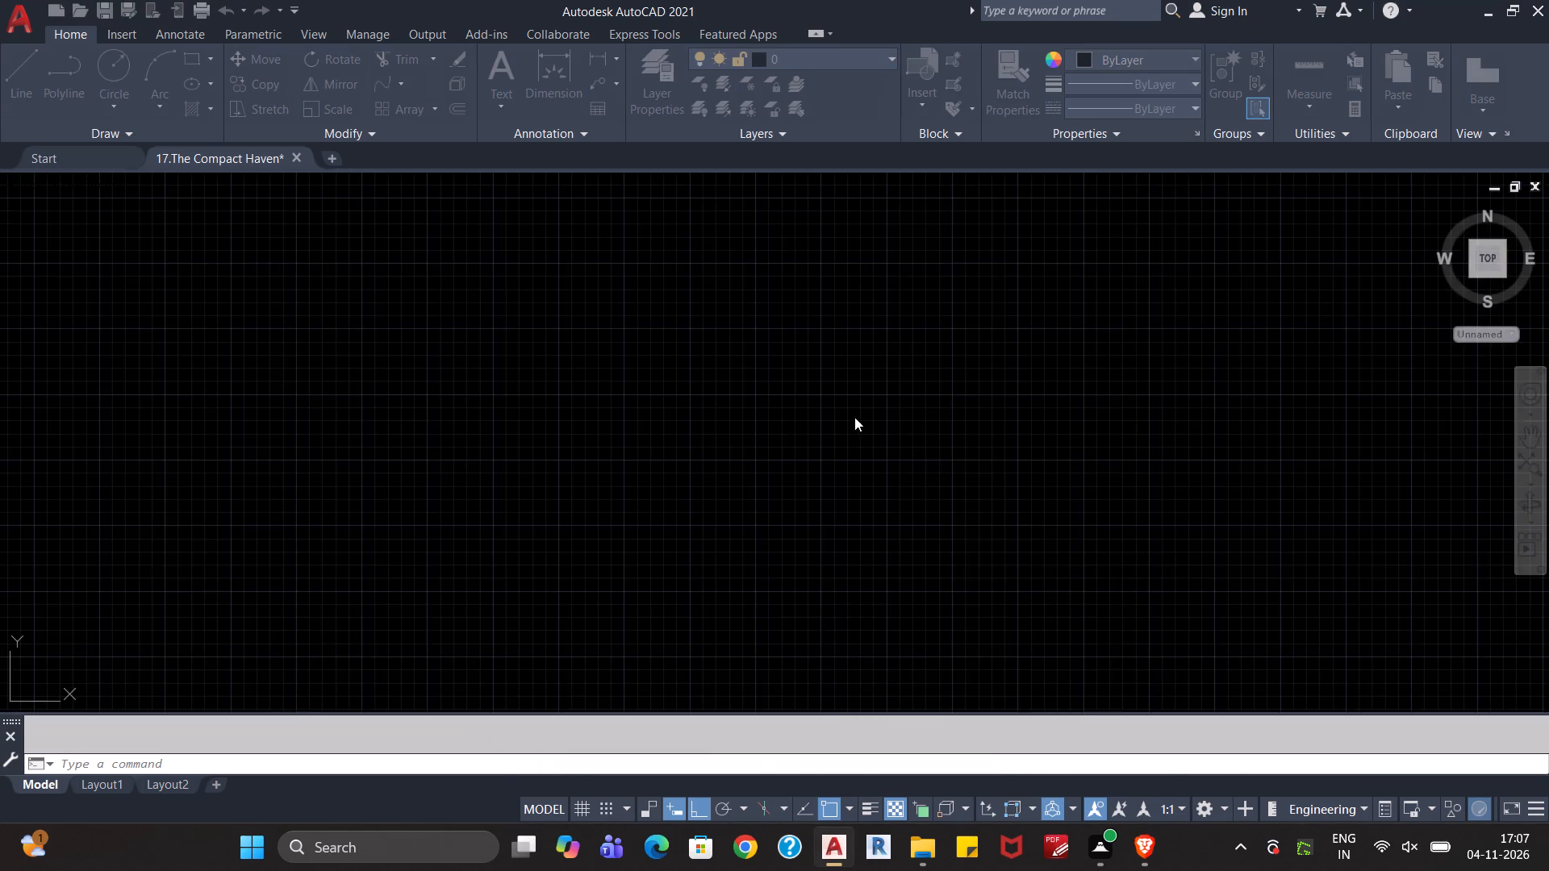
{"action": "left_click", "coordinate": [854, 417]}
{"action": "scroll", "coordinate": [873, 489], "scroll_direction": "up", "scroll_amount": 6}
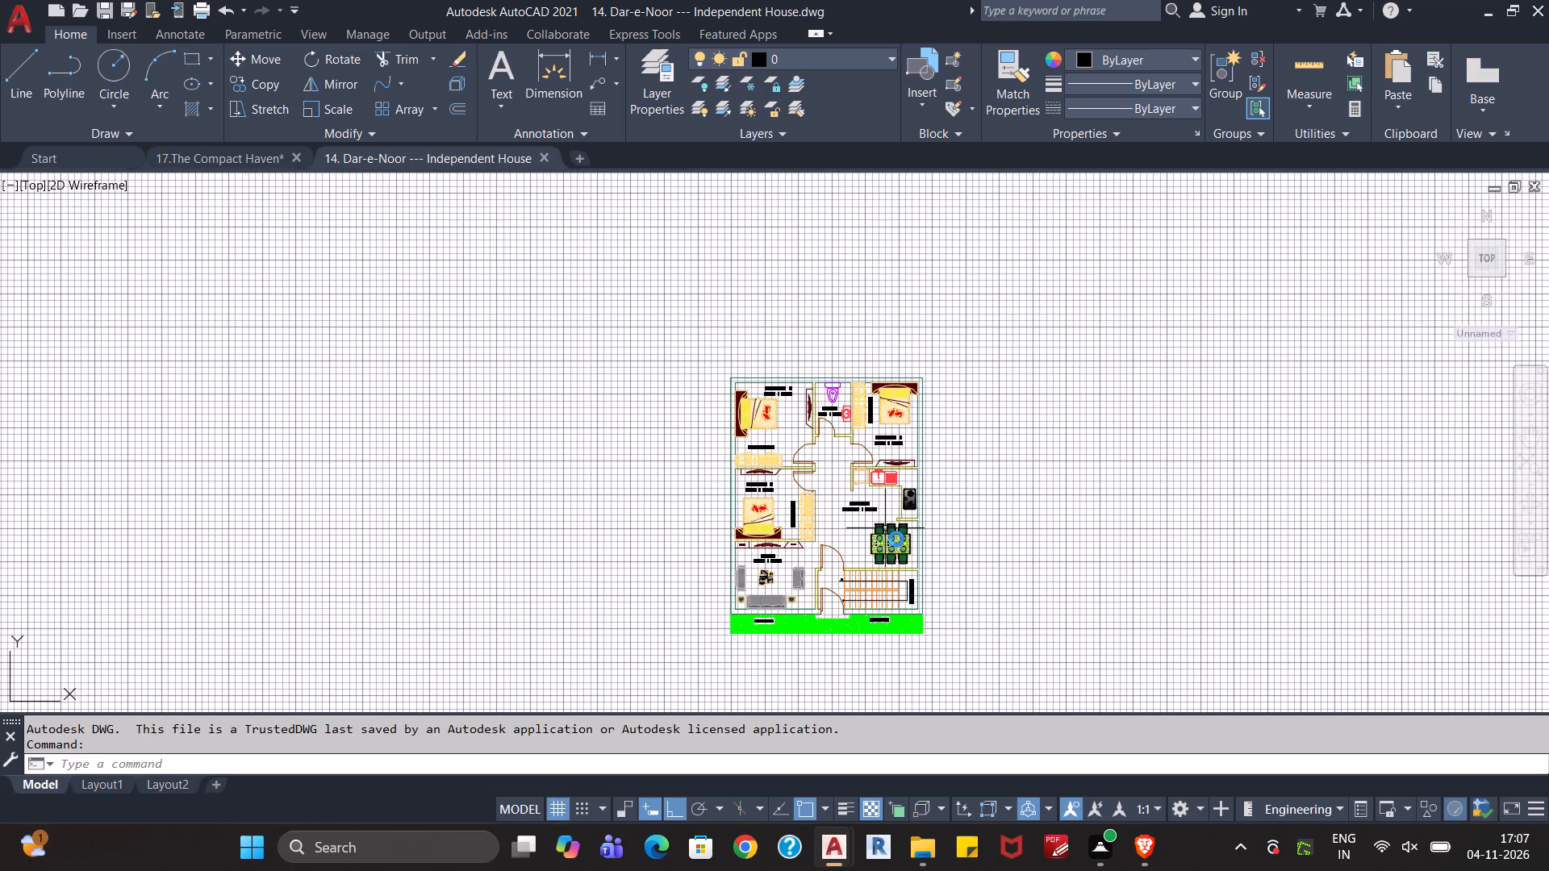
{"action": "scroll", "coordinate": [925, 559], "scroll_direction": "up", "scroll_amount": 4}
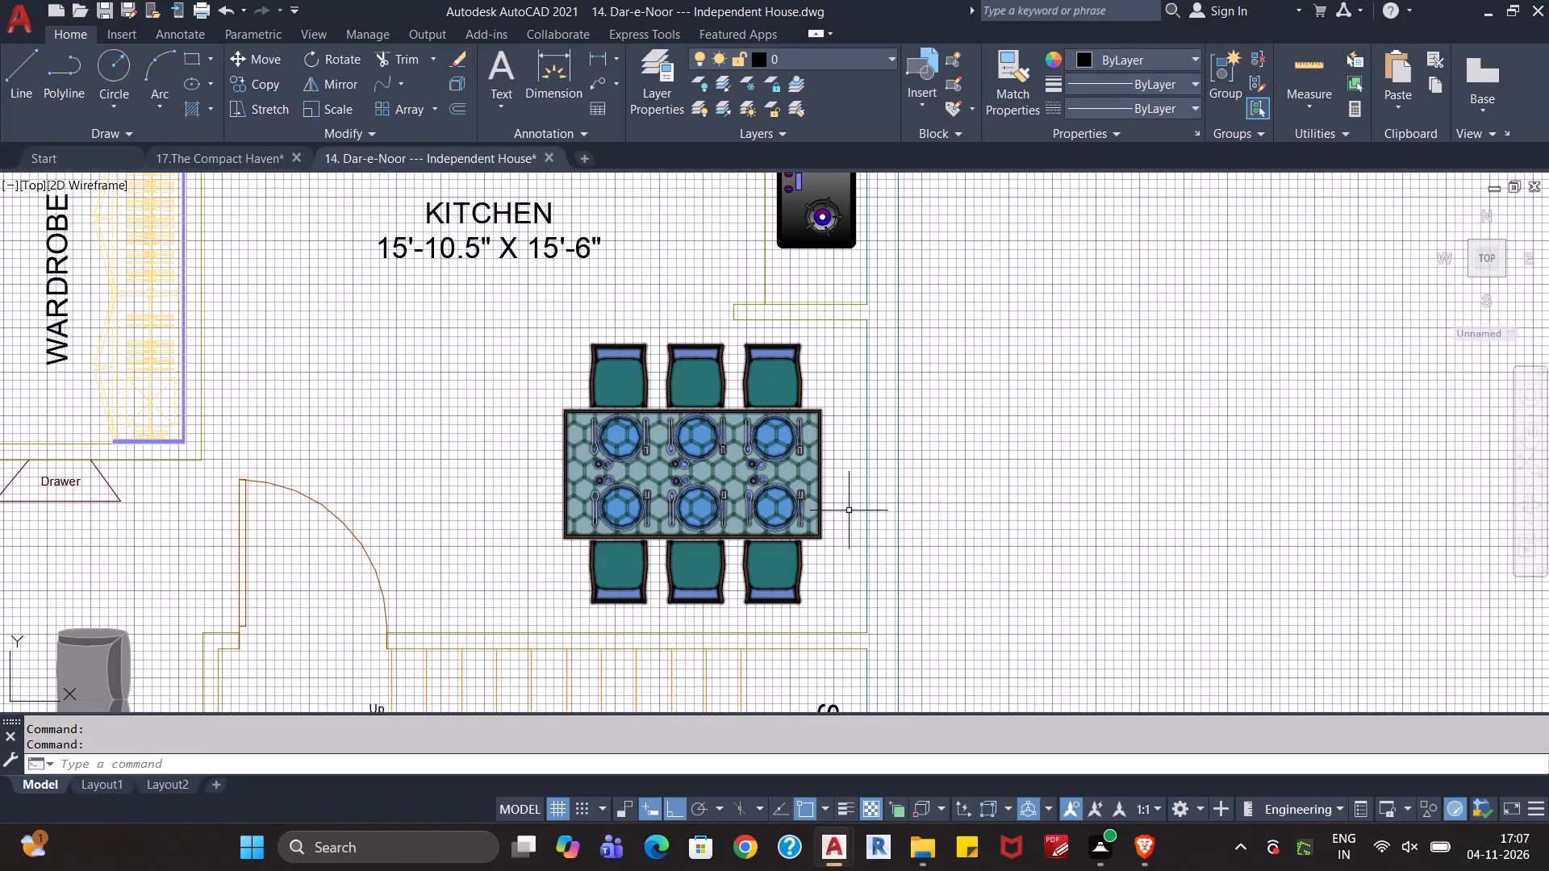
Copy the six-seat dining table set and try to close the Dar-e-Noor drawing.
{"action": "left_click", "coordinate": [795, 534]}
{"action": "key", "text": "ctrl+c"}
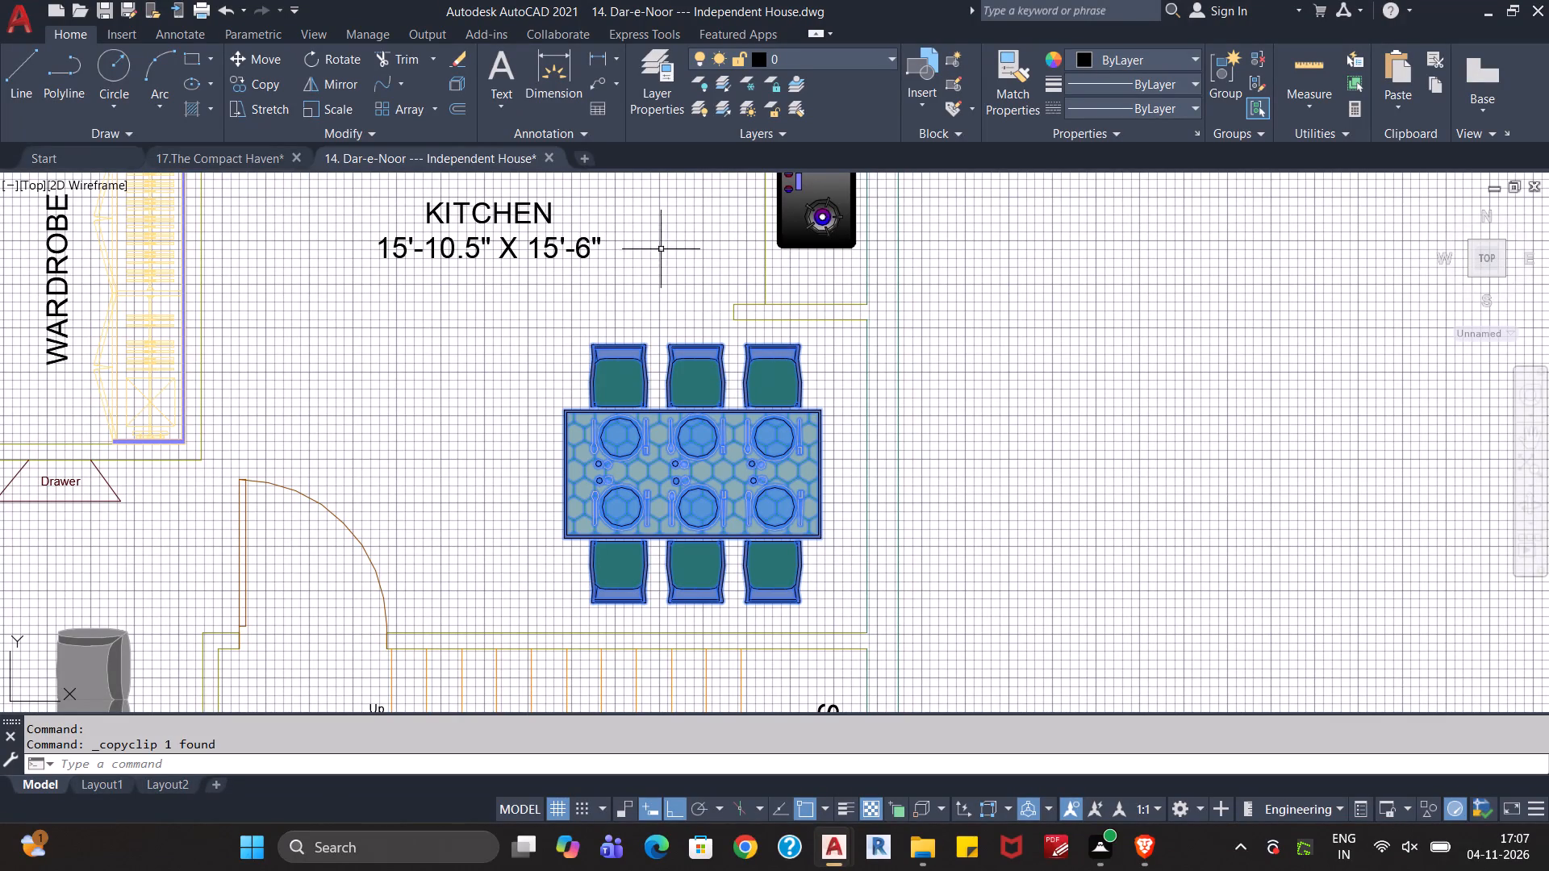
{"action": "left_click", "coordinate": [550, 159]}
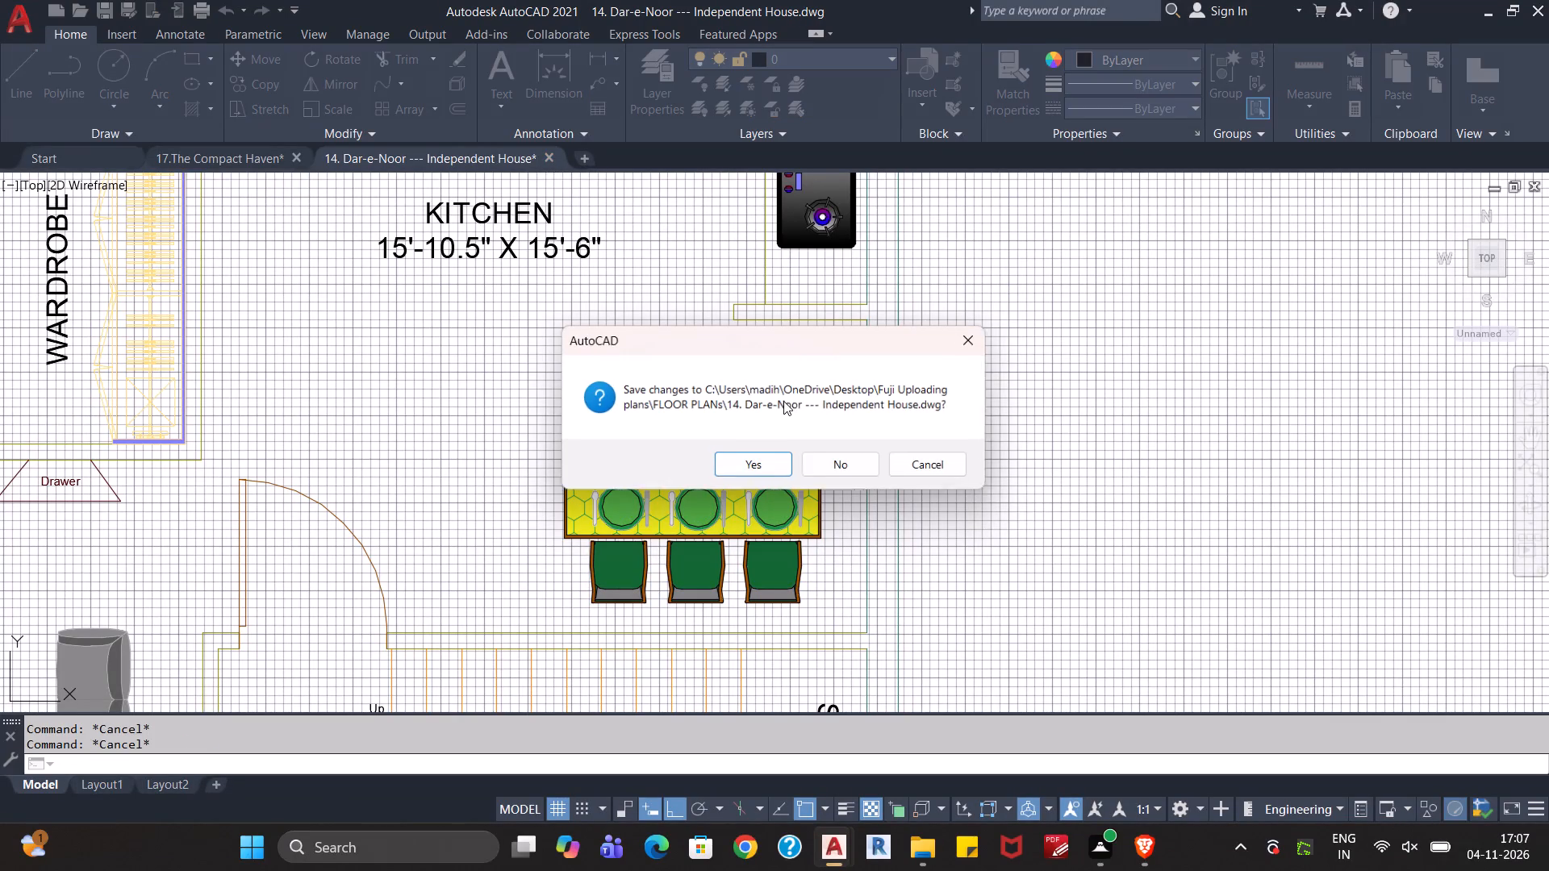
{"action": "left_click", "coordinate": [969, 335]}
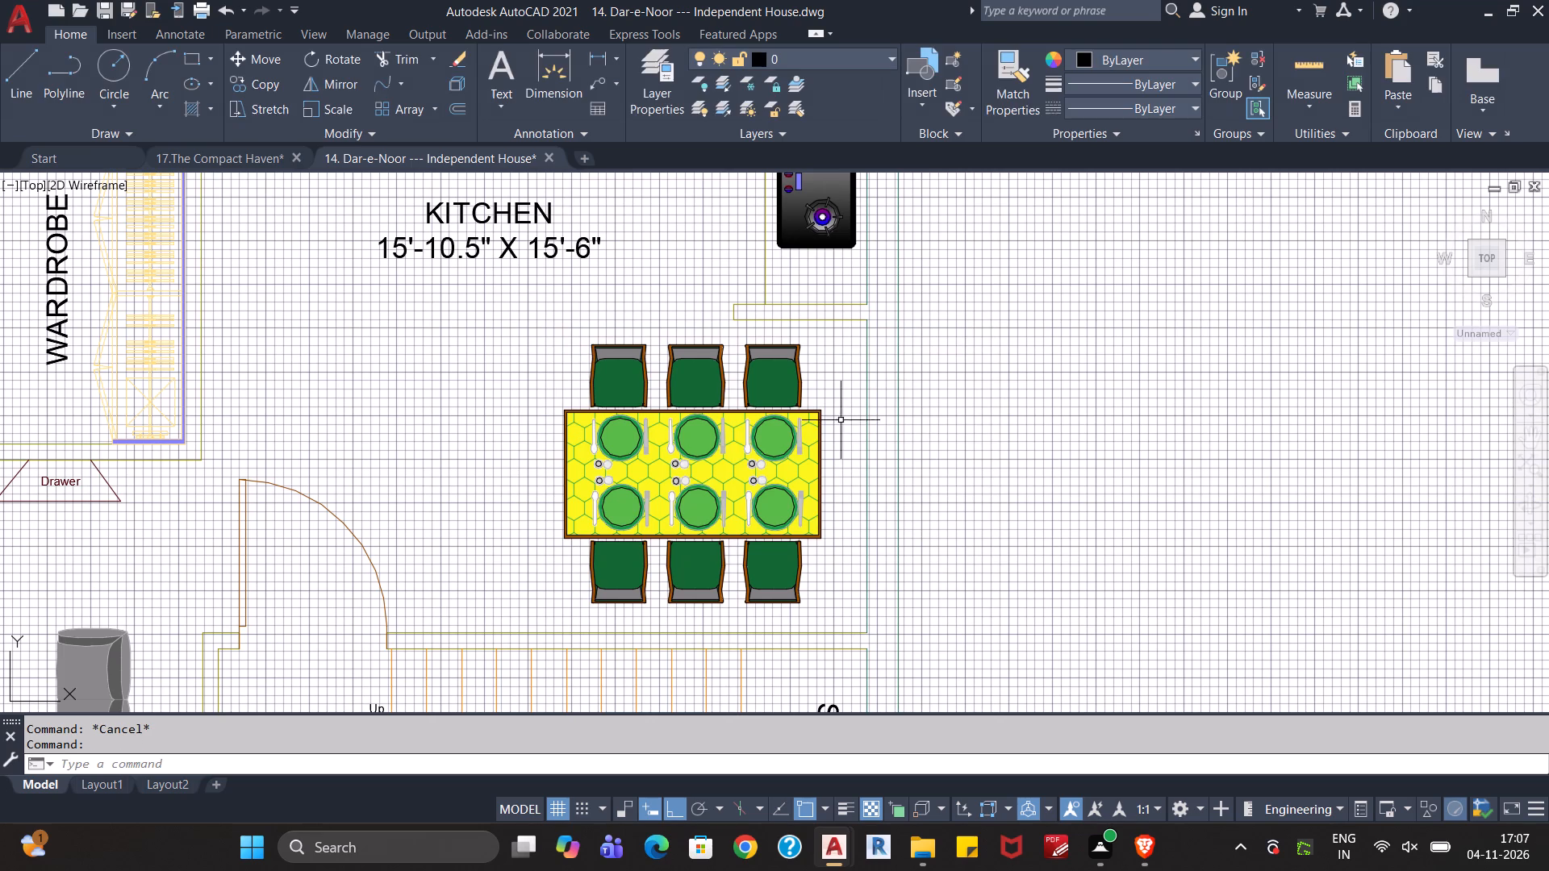
Copy the six-seat dining table set together with the kitchen stove to the clipboard.
{"action": "left_click", "coordinate": [818, 448]}
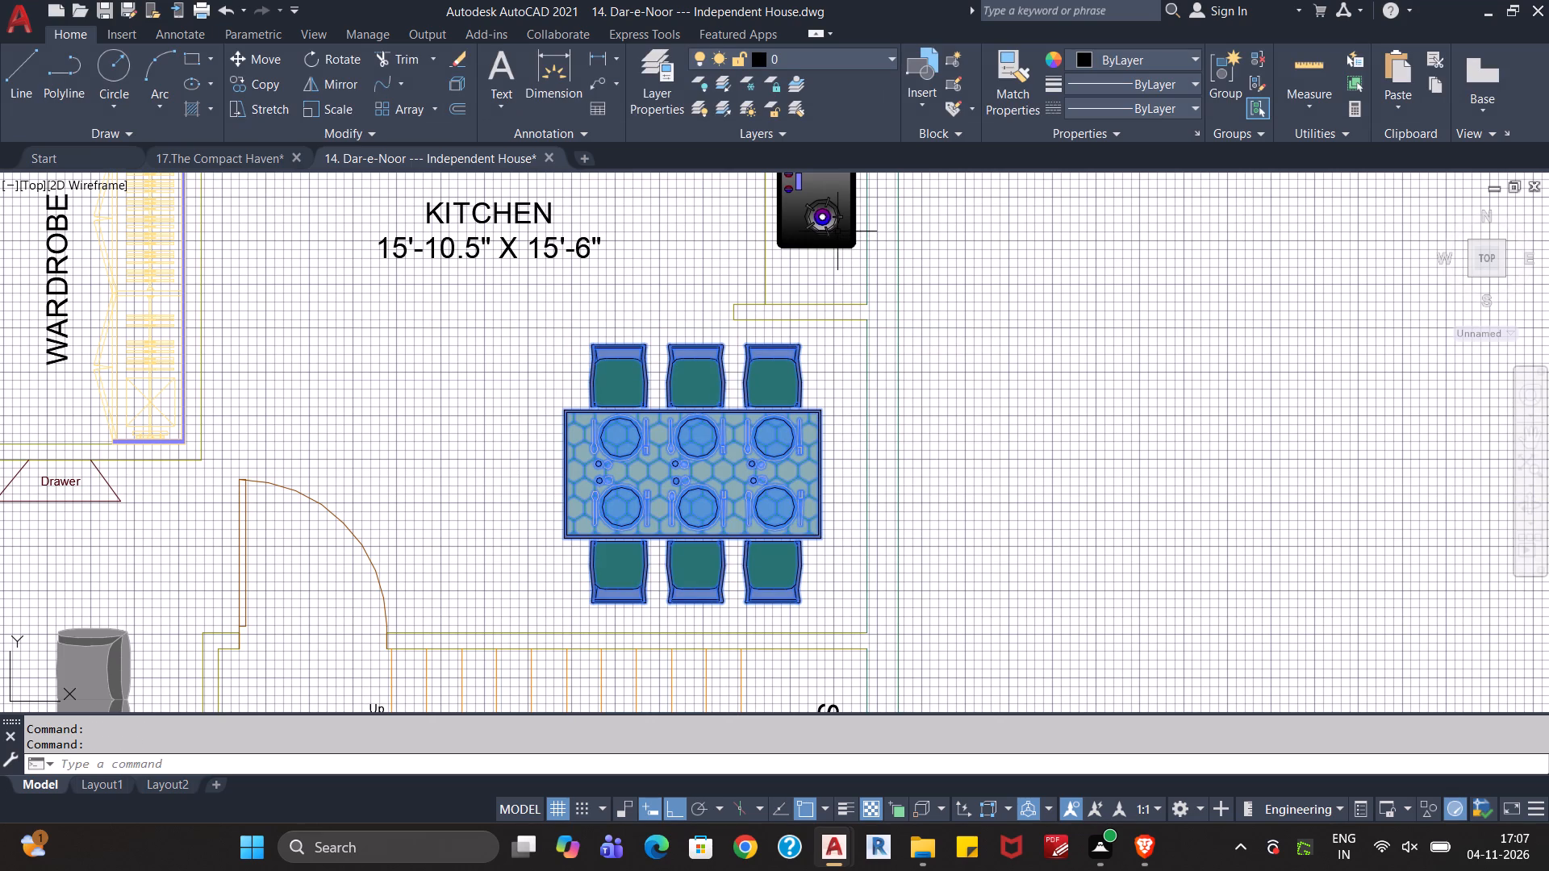
{"action": "left_click", "coordinate": [837, 231], "text": "ctrl"}
{"action": "left_click", "coordinate": [802, 230]}
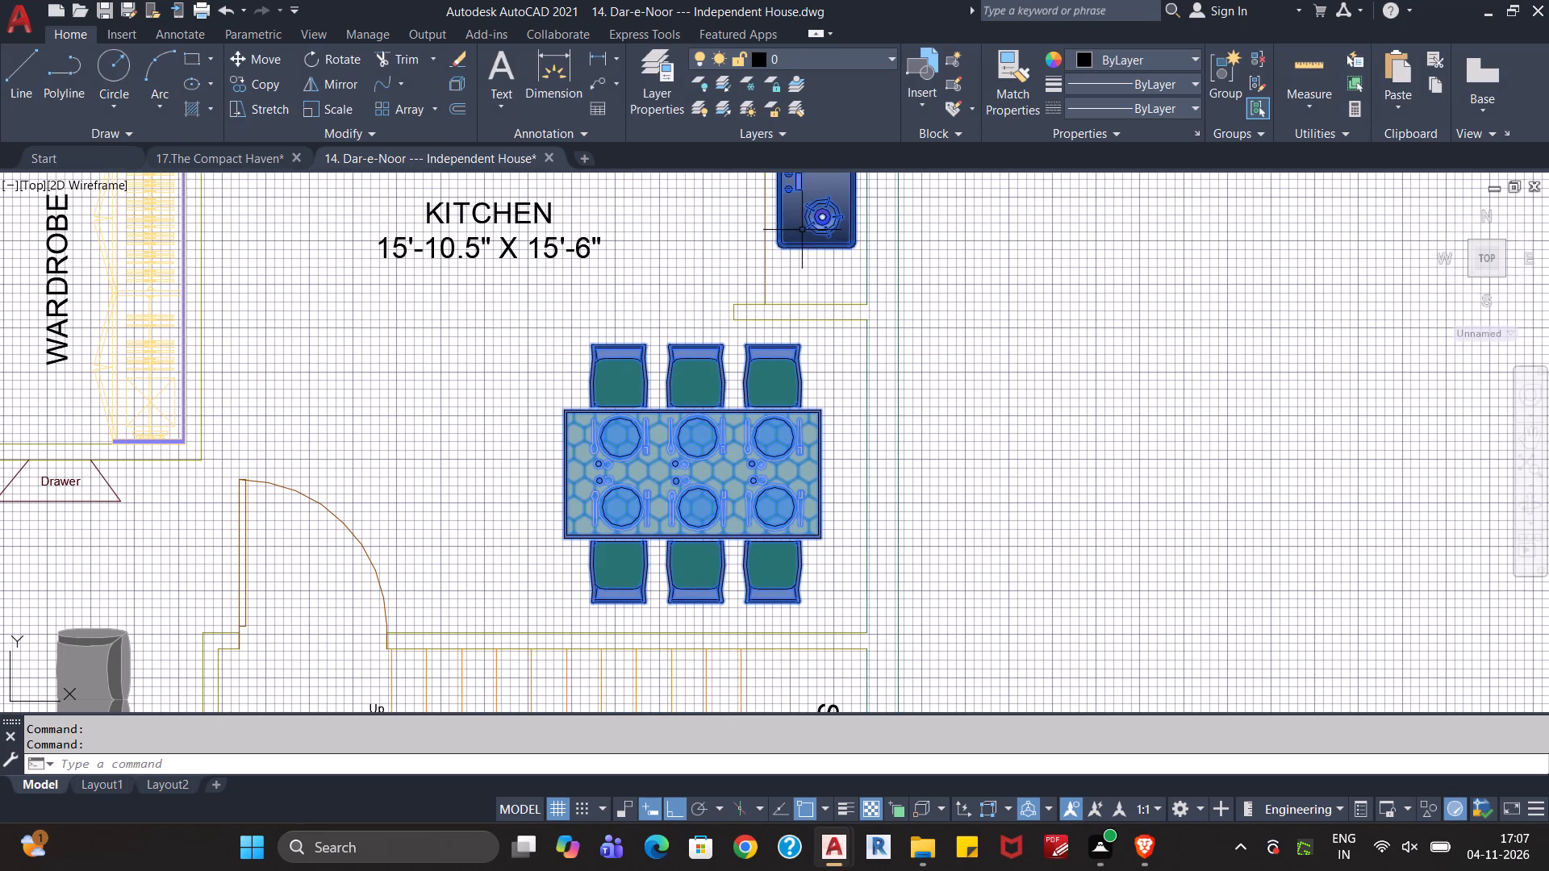
{"action": "key", "text": "ctrl+c"}
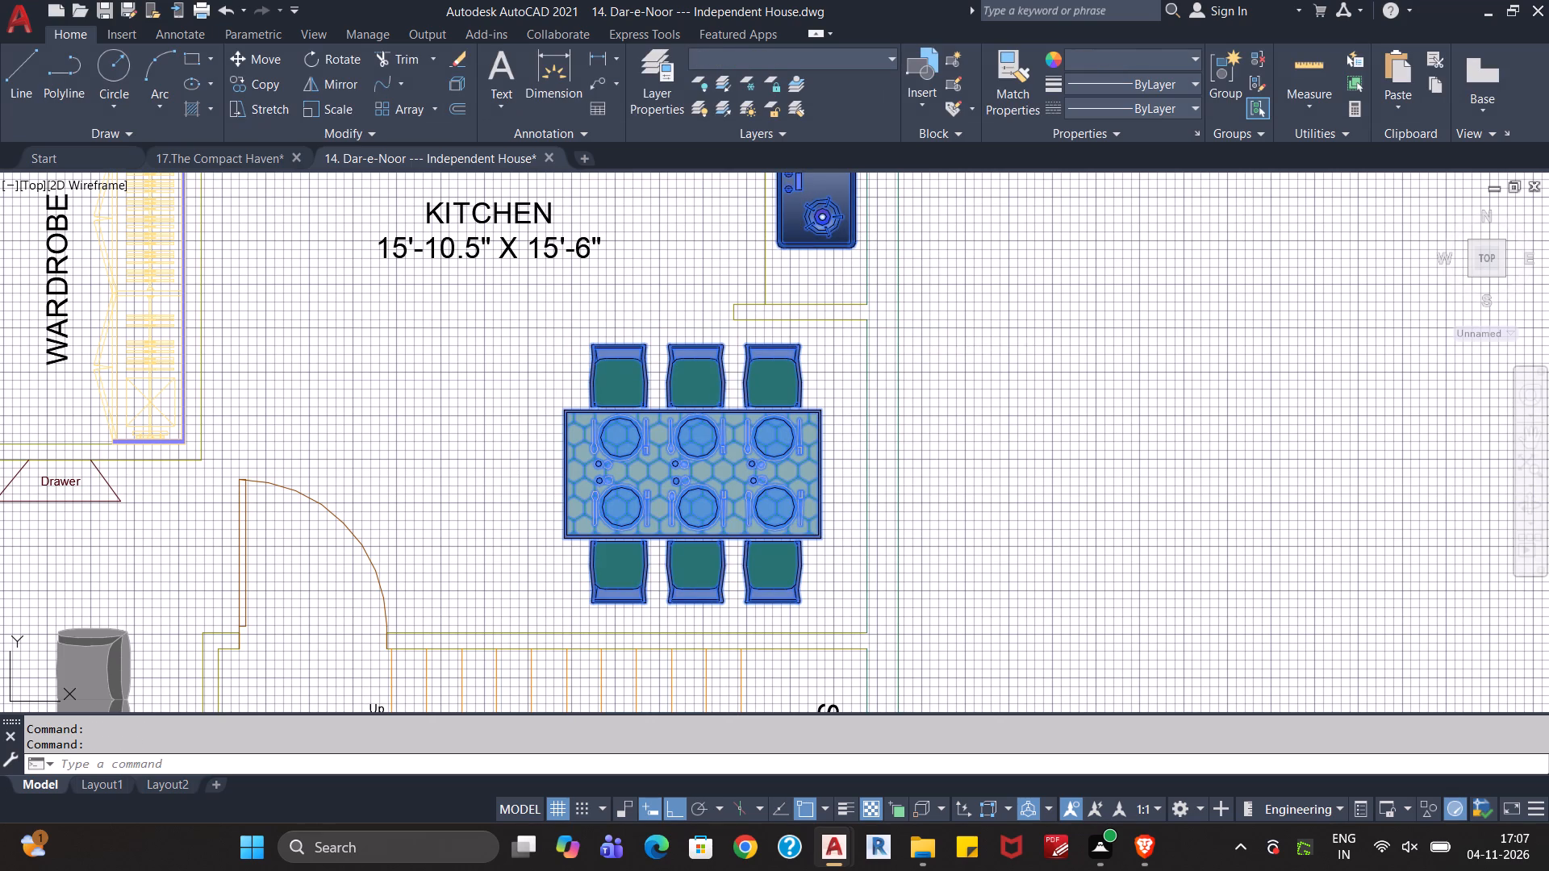
Paste the copied dining set and stove into The Compact Haven drawing, in the empty space east of the plan.
{"action": "scroll", "coordinate": [795, 420], "scroll_direction": "up", "scroll_amount": 2}
{"action": "scroll", "coordinate": [795, 420], "scroll_direction": "down", "scroll_amount": 4}
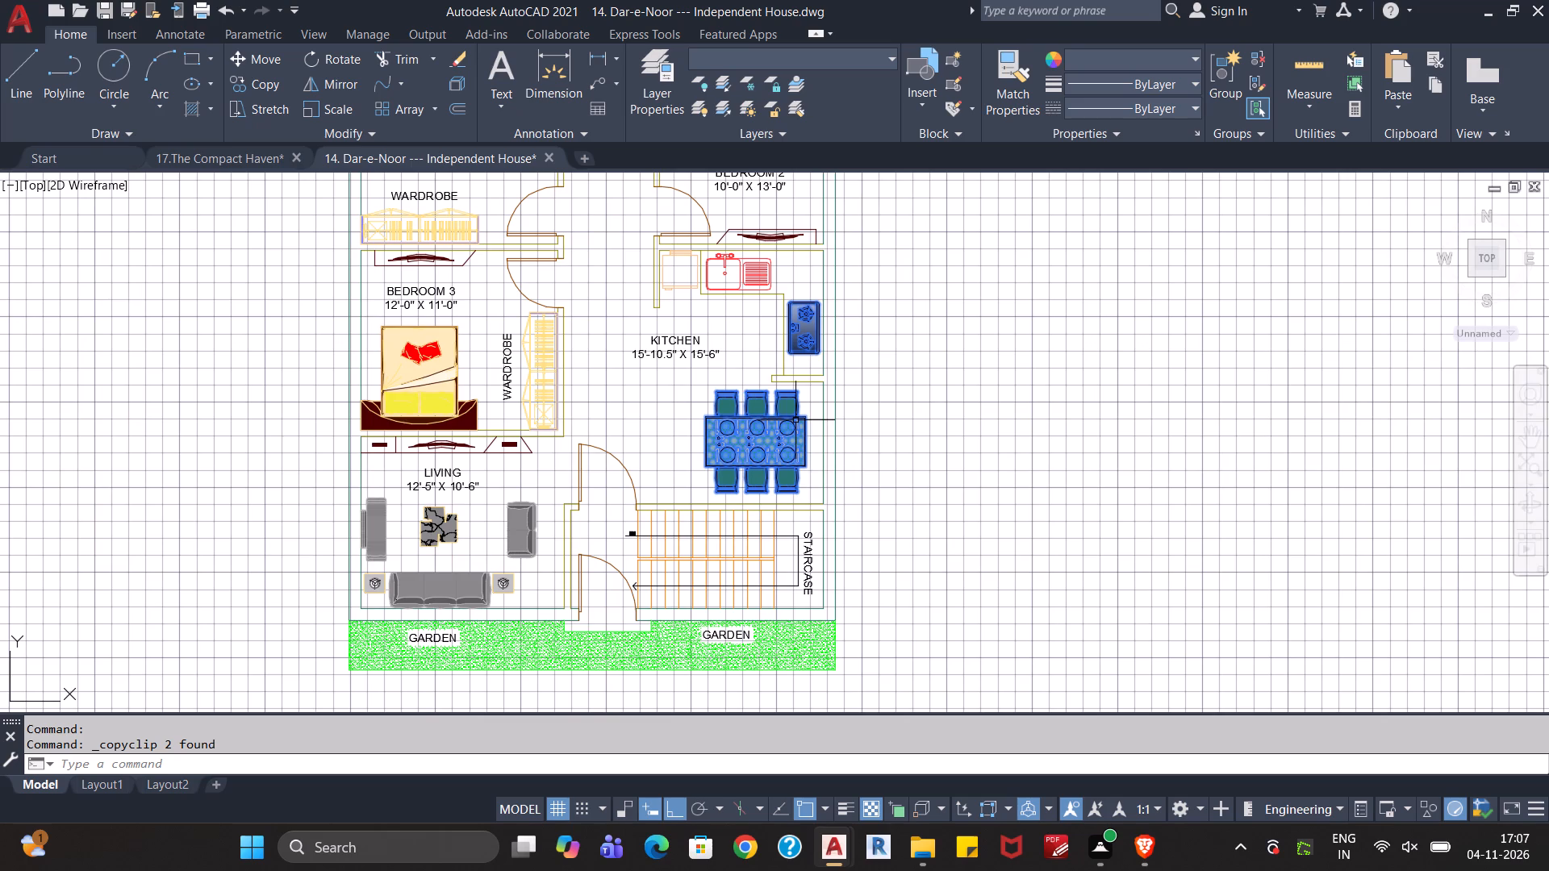
{"action": "scroll", "coordinate": [844, 448], "scroll_direction": "up", "scroll_amount": 1}
{"action": "middle_click_drag", "start_coordinate": [705, 327], "coordinate": [722, 417]}
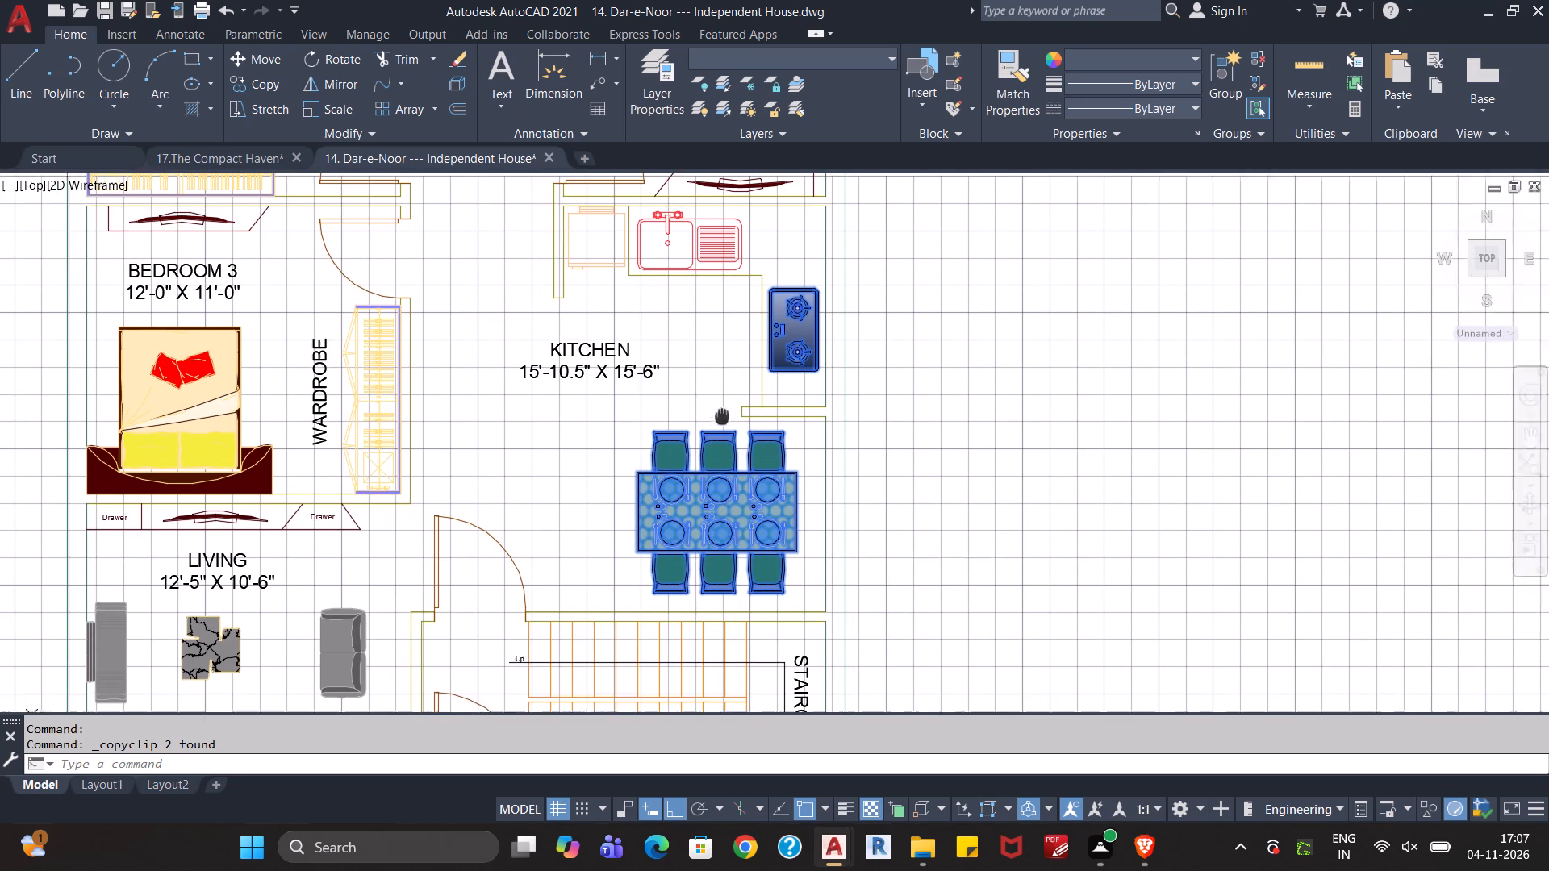
{"action": "middle_click_drag", "start_coordinate": [722, 417], "coordinate": [722, 422]}
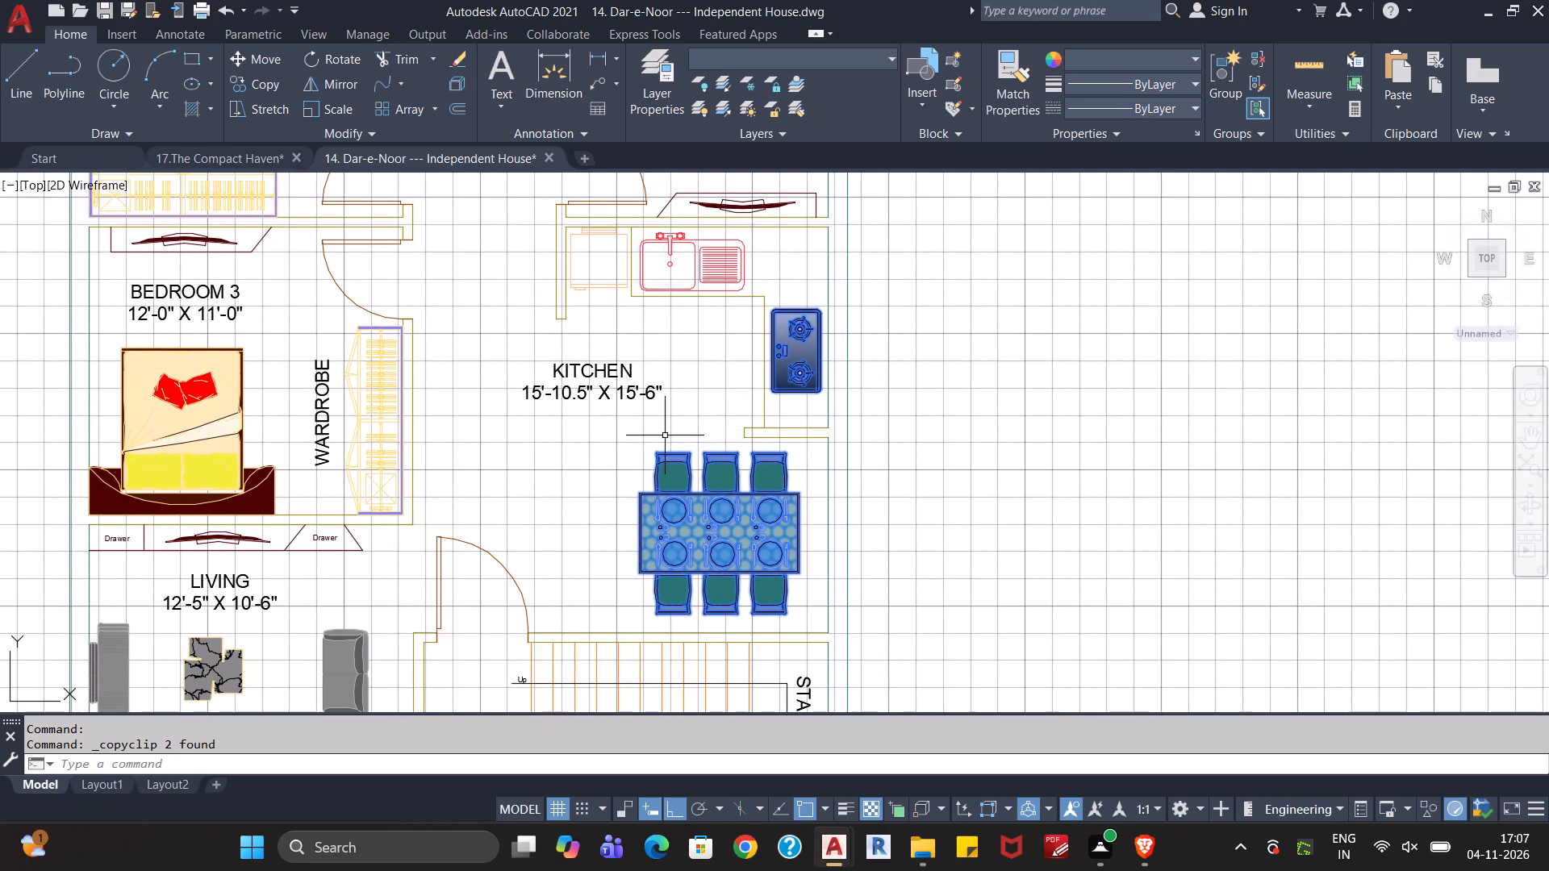
{"action": "left_click", "coordinate": [248, 154]}
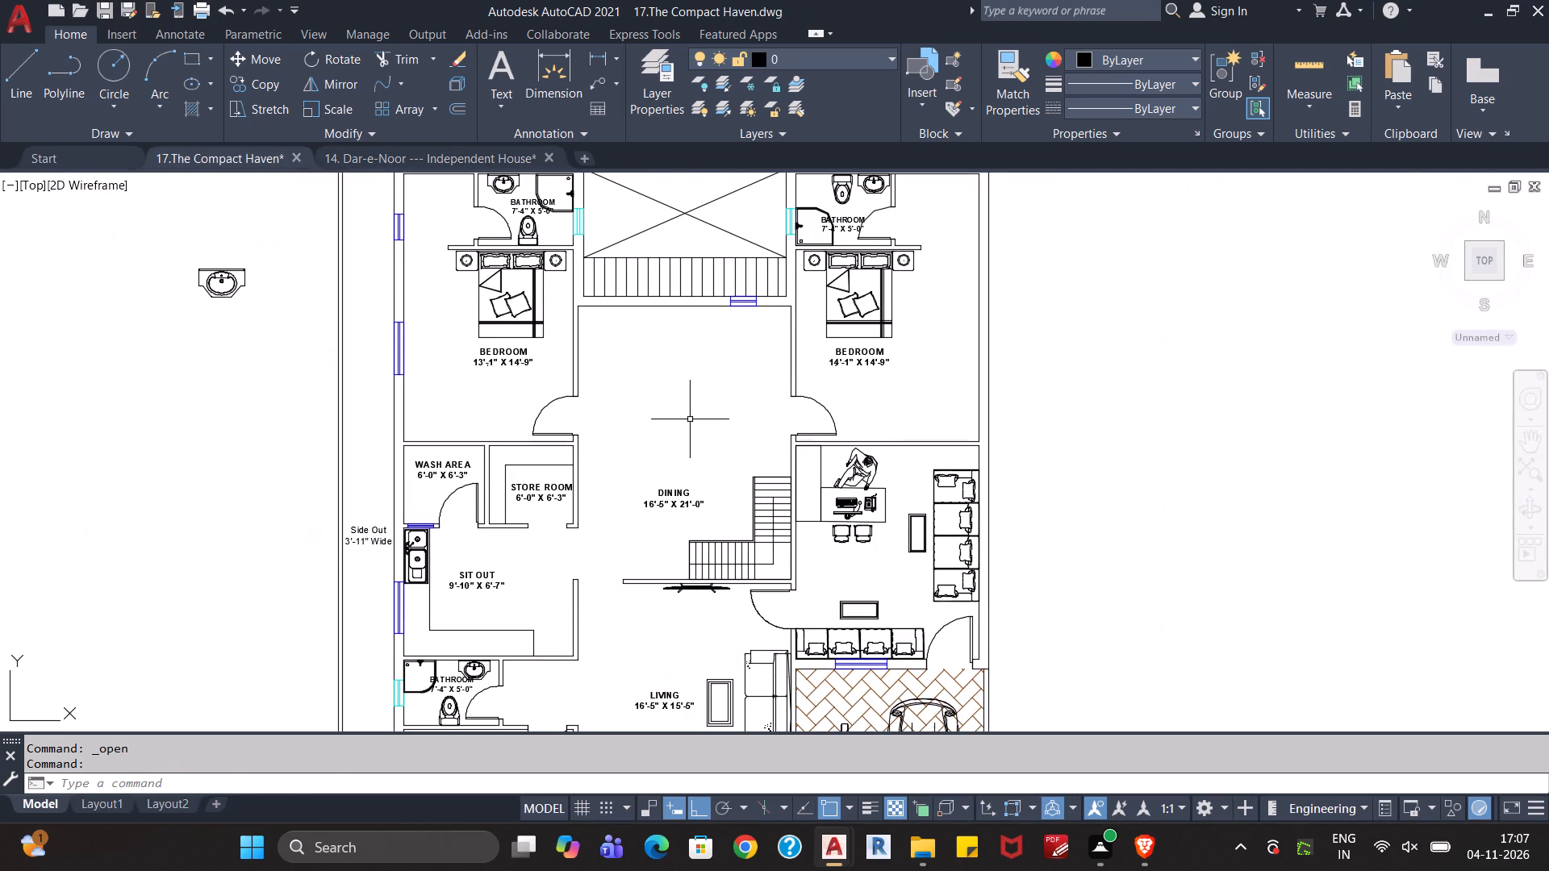
{"action": "key", "text": "ctrl+v"}
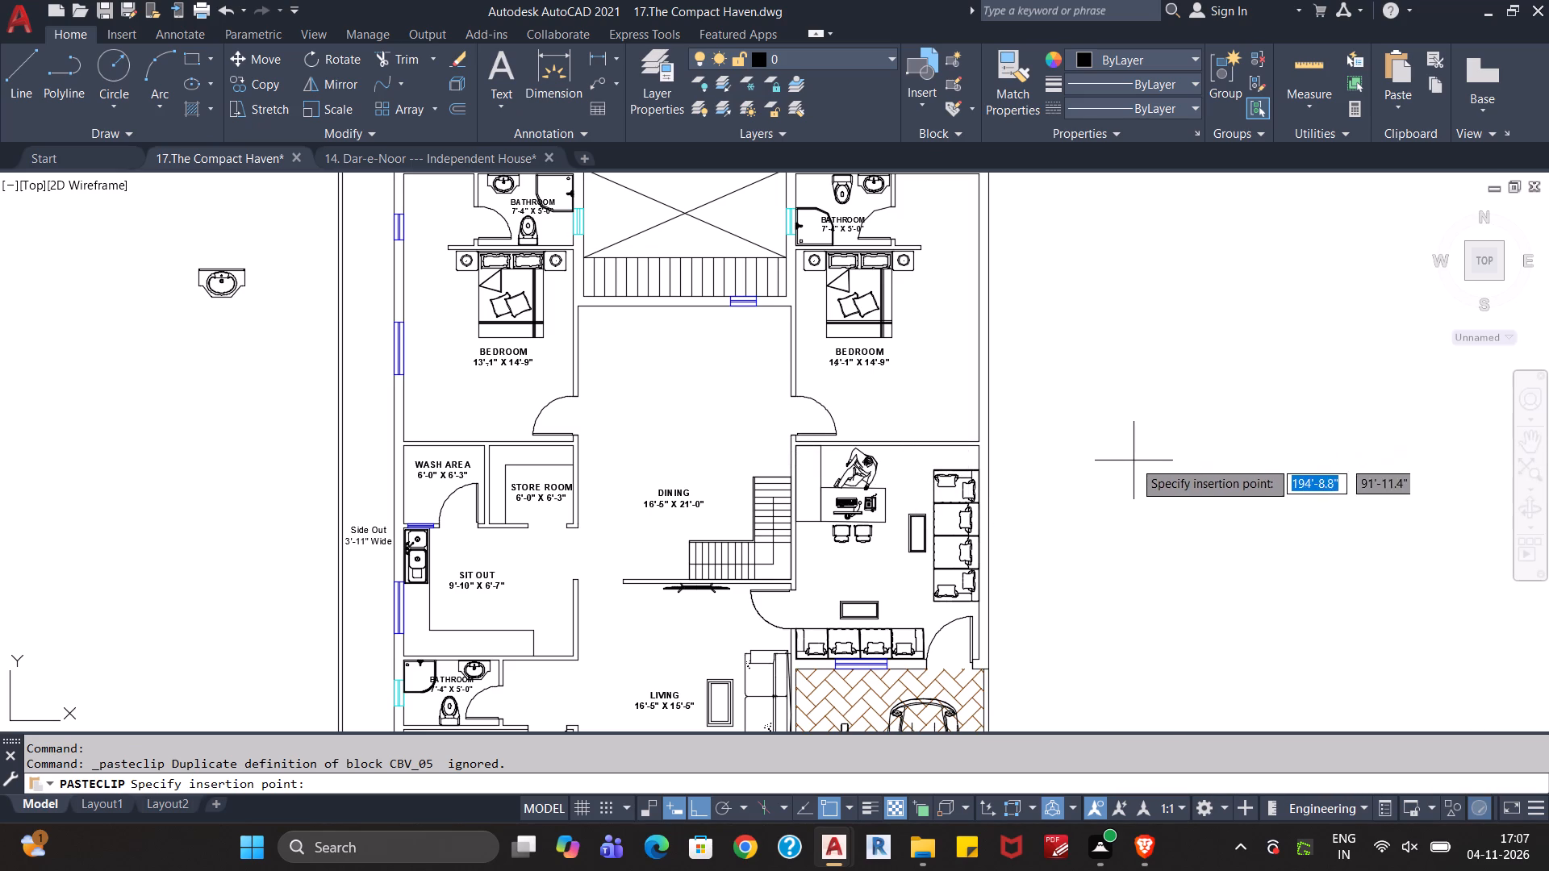
{"action": "left_click", "coordinate": [1160, 458]}
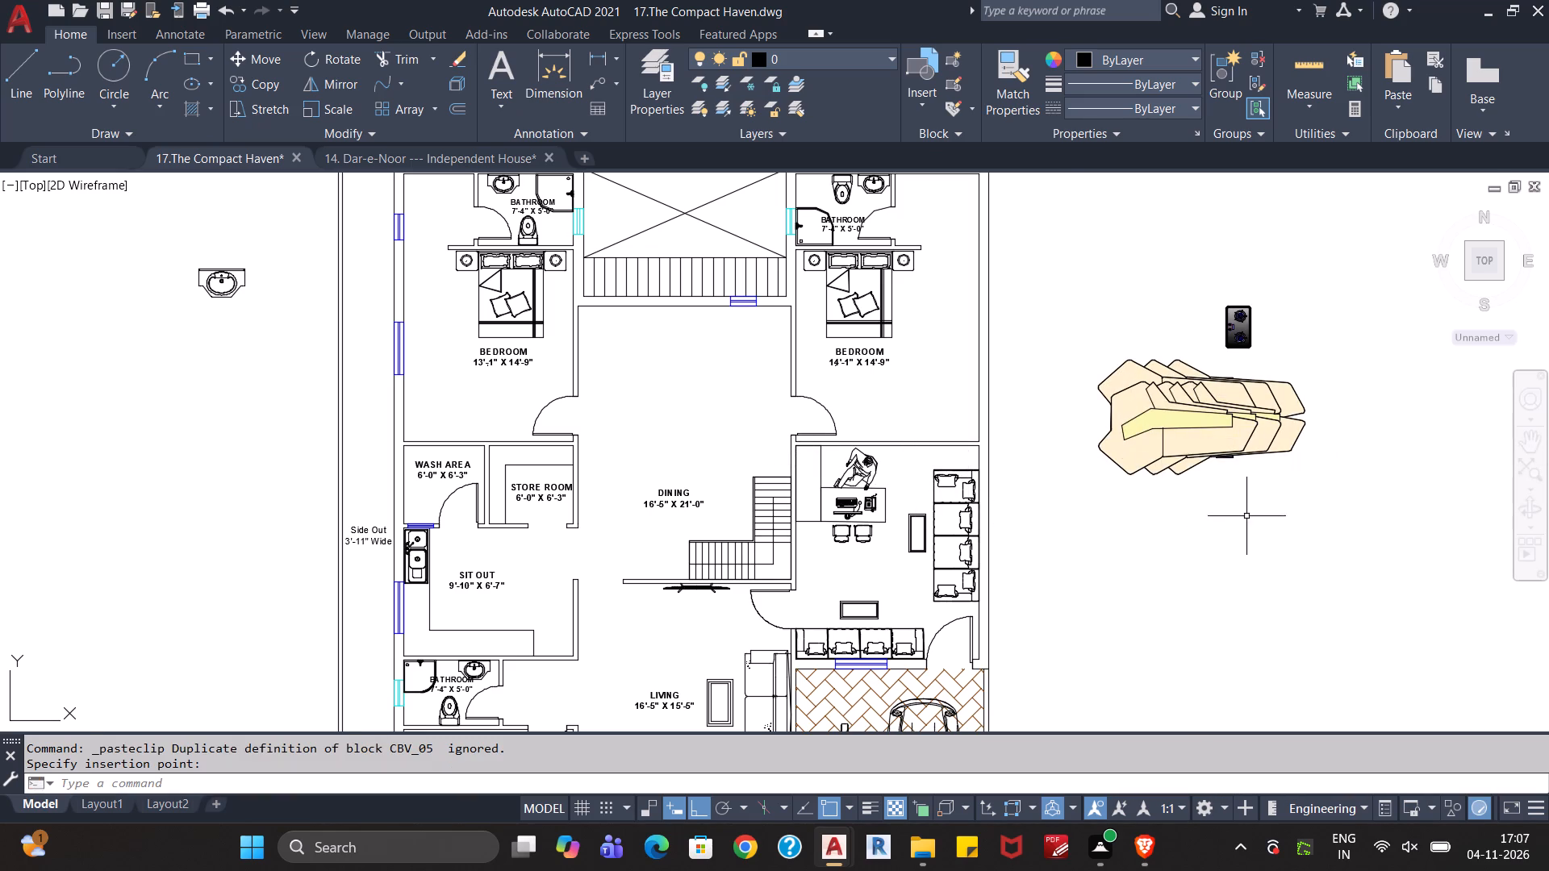
Delete the pasted beige block below the stove, outside the plan, keeping the stove.
{"action": "scroll", "coordinate": [1246, 500], "scroll_direction": "up", "scroll_amount": 3}
{"action": "scroll", "coordinate": [1246, 500], "scroll_direction": "down", "scroll_amount": 3}
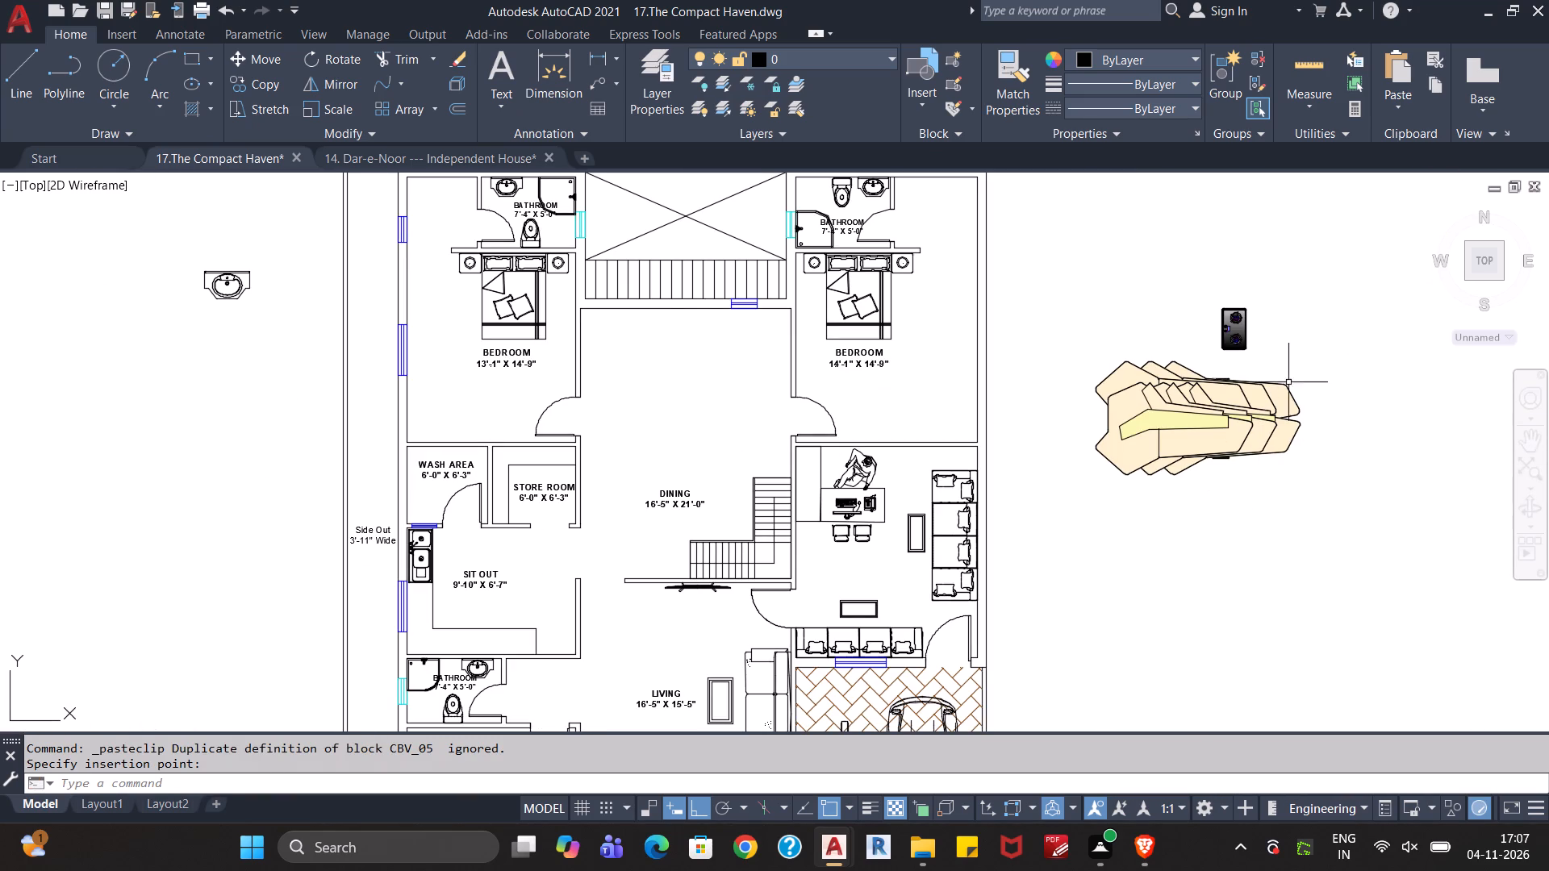
{"action": "left_click", "coordinate": [1288, 382]}
{"action": "left_click", "coordinate": [1246, 433]}
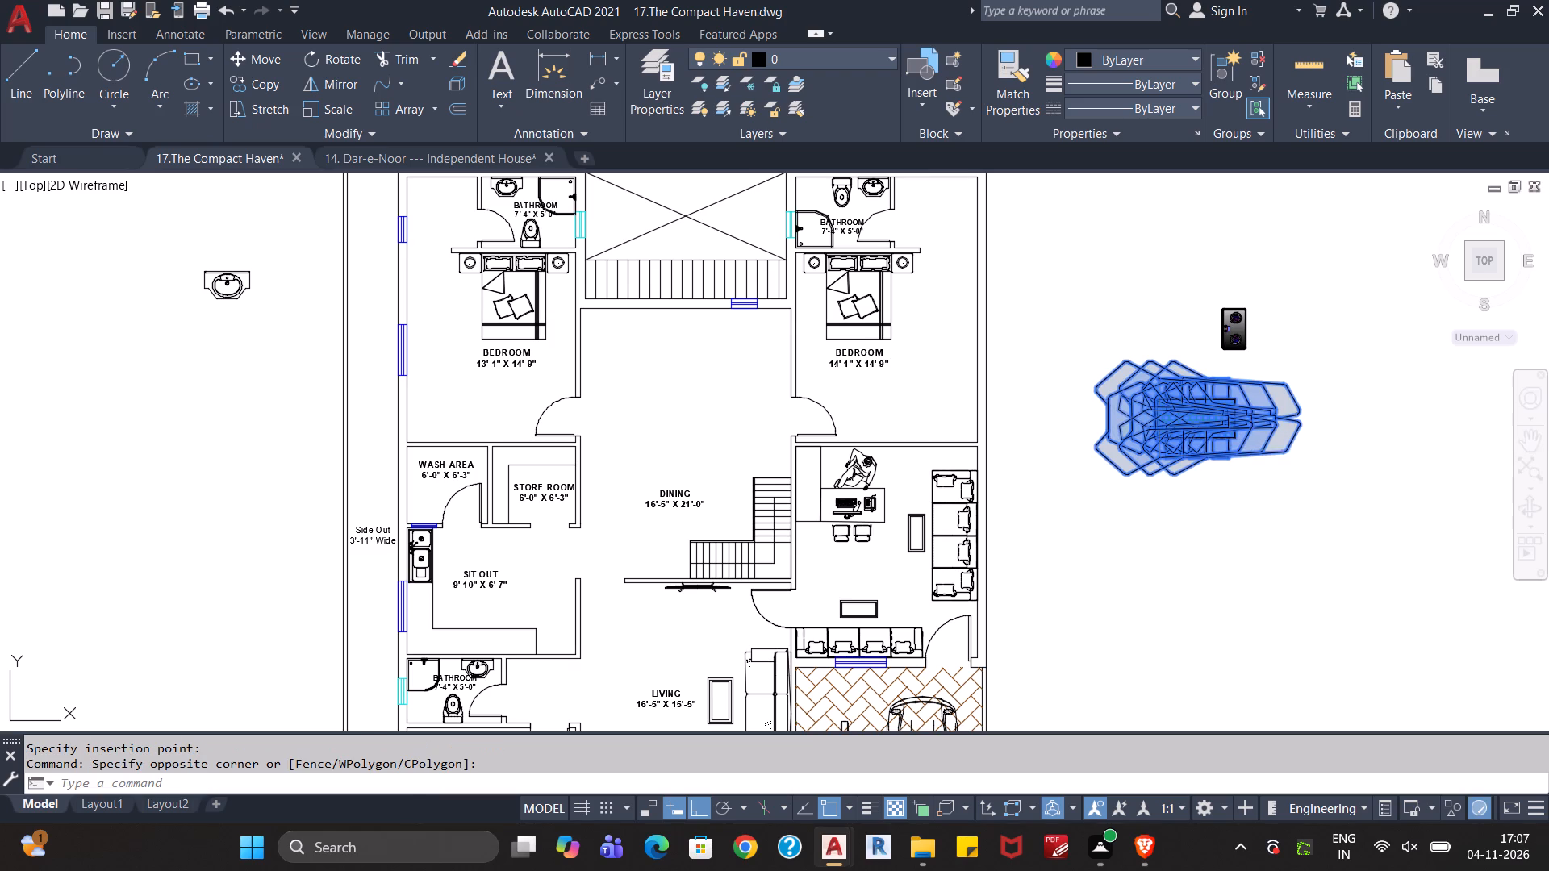
{"action": "key", "text": "Delete"}
{"action": "key", "text": "Delete"}
{"action": "key", "text": "Delete"}
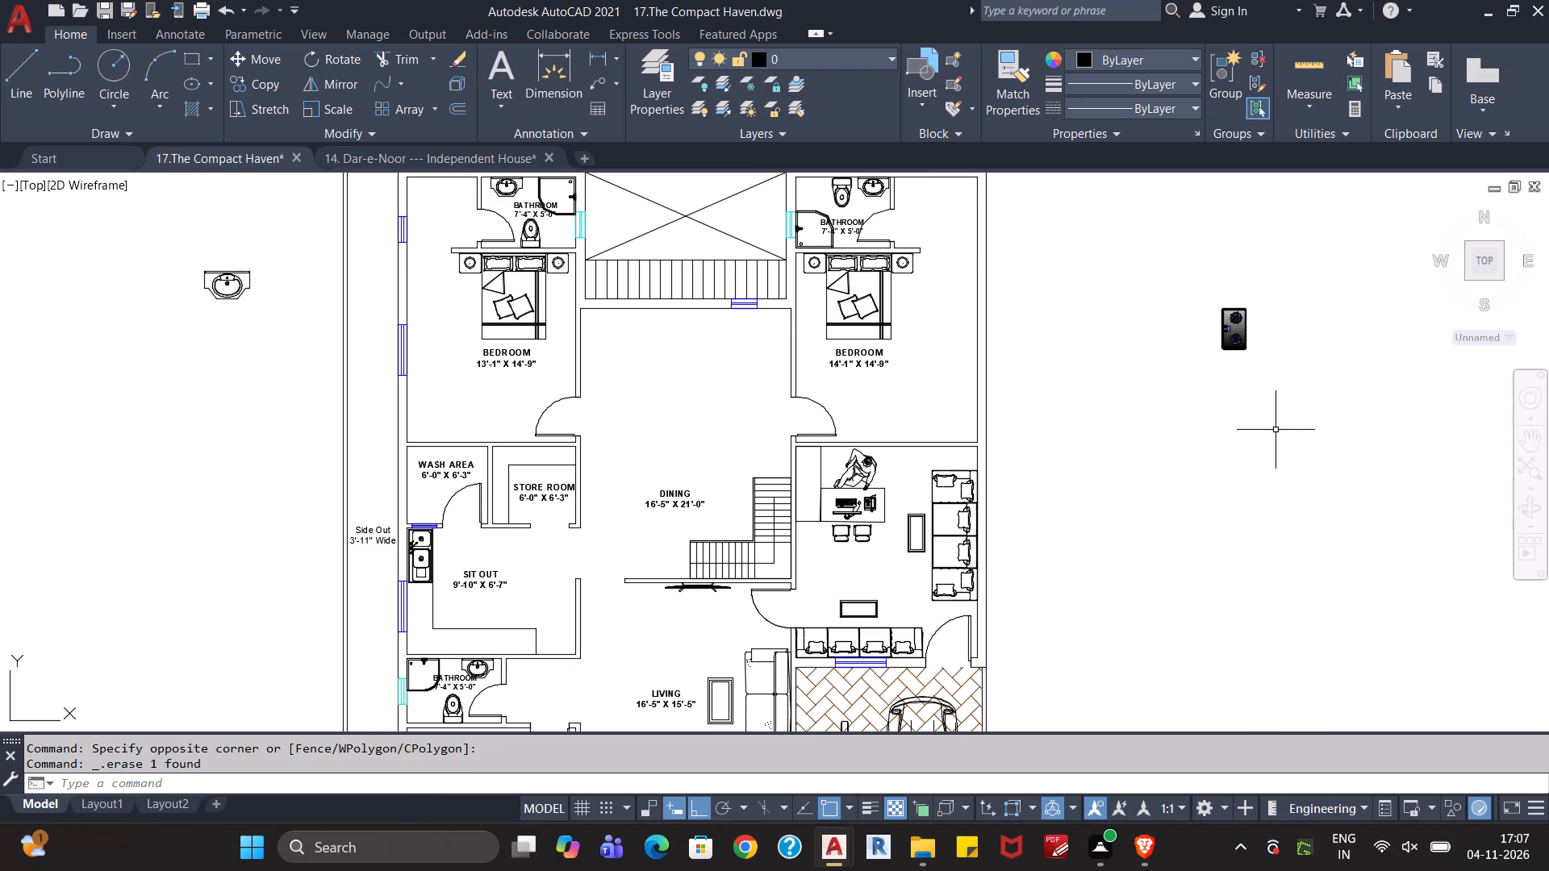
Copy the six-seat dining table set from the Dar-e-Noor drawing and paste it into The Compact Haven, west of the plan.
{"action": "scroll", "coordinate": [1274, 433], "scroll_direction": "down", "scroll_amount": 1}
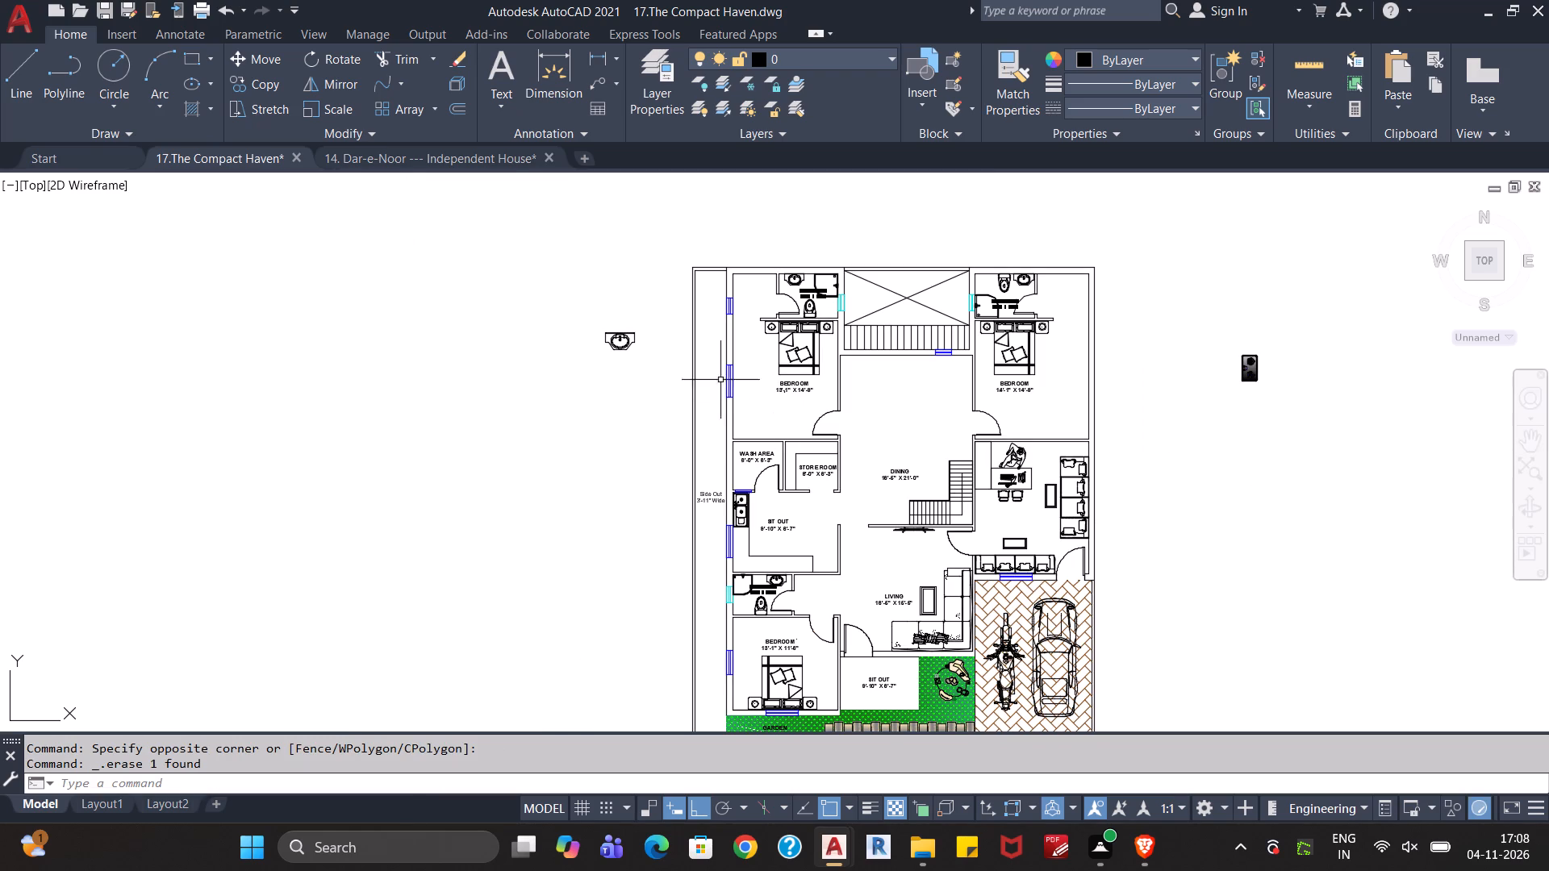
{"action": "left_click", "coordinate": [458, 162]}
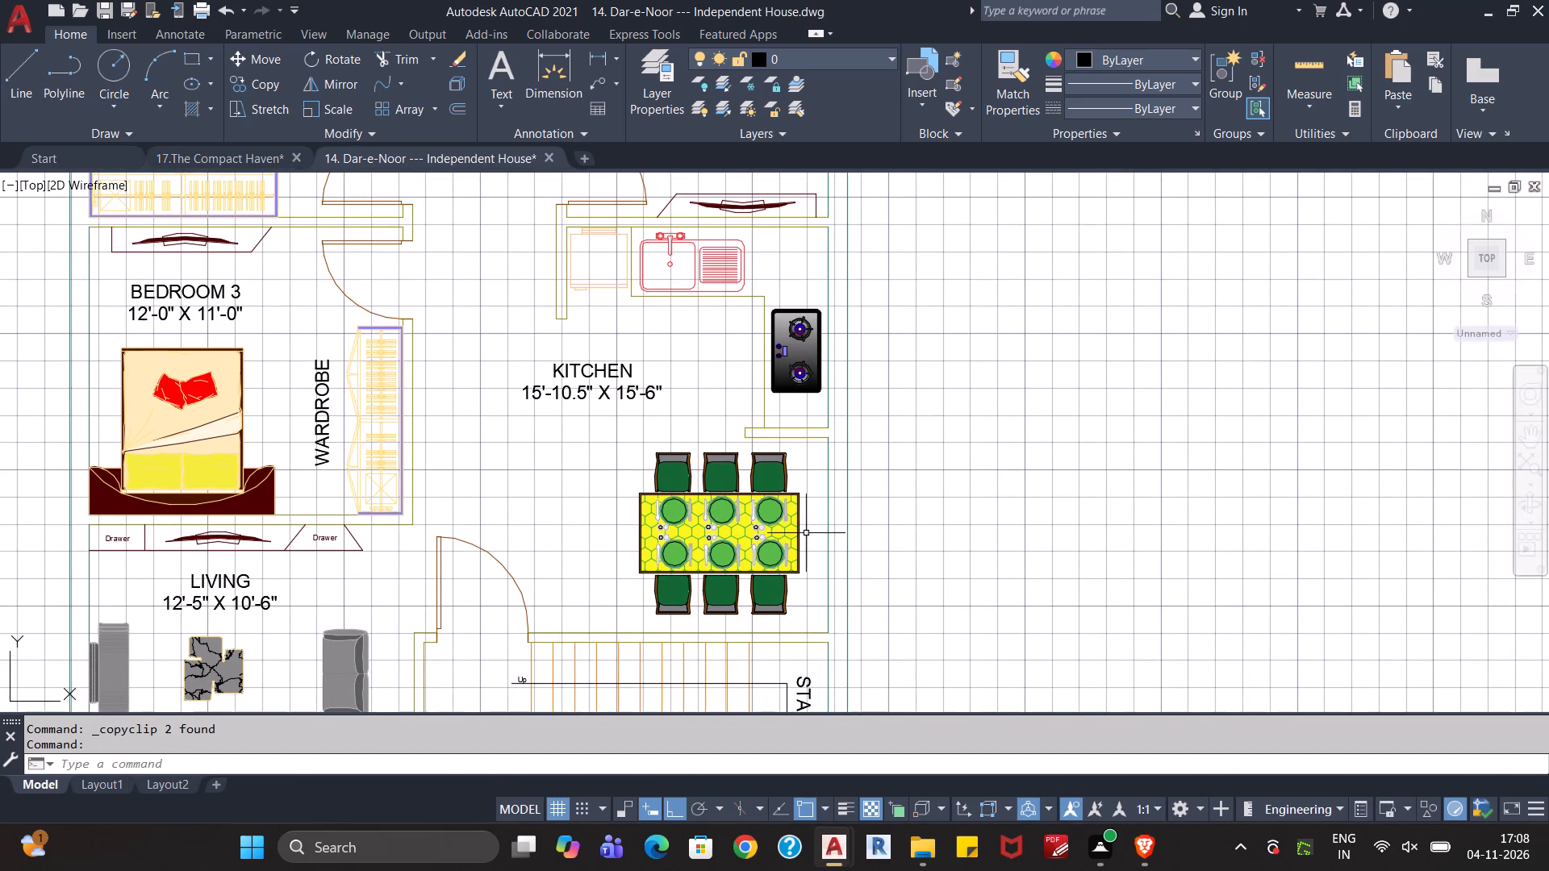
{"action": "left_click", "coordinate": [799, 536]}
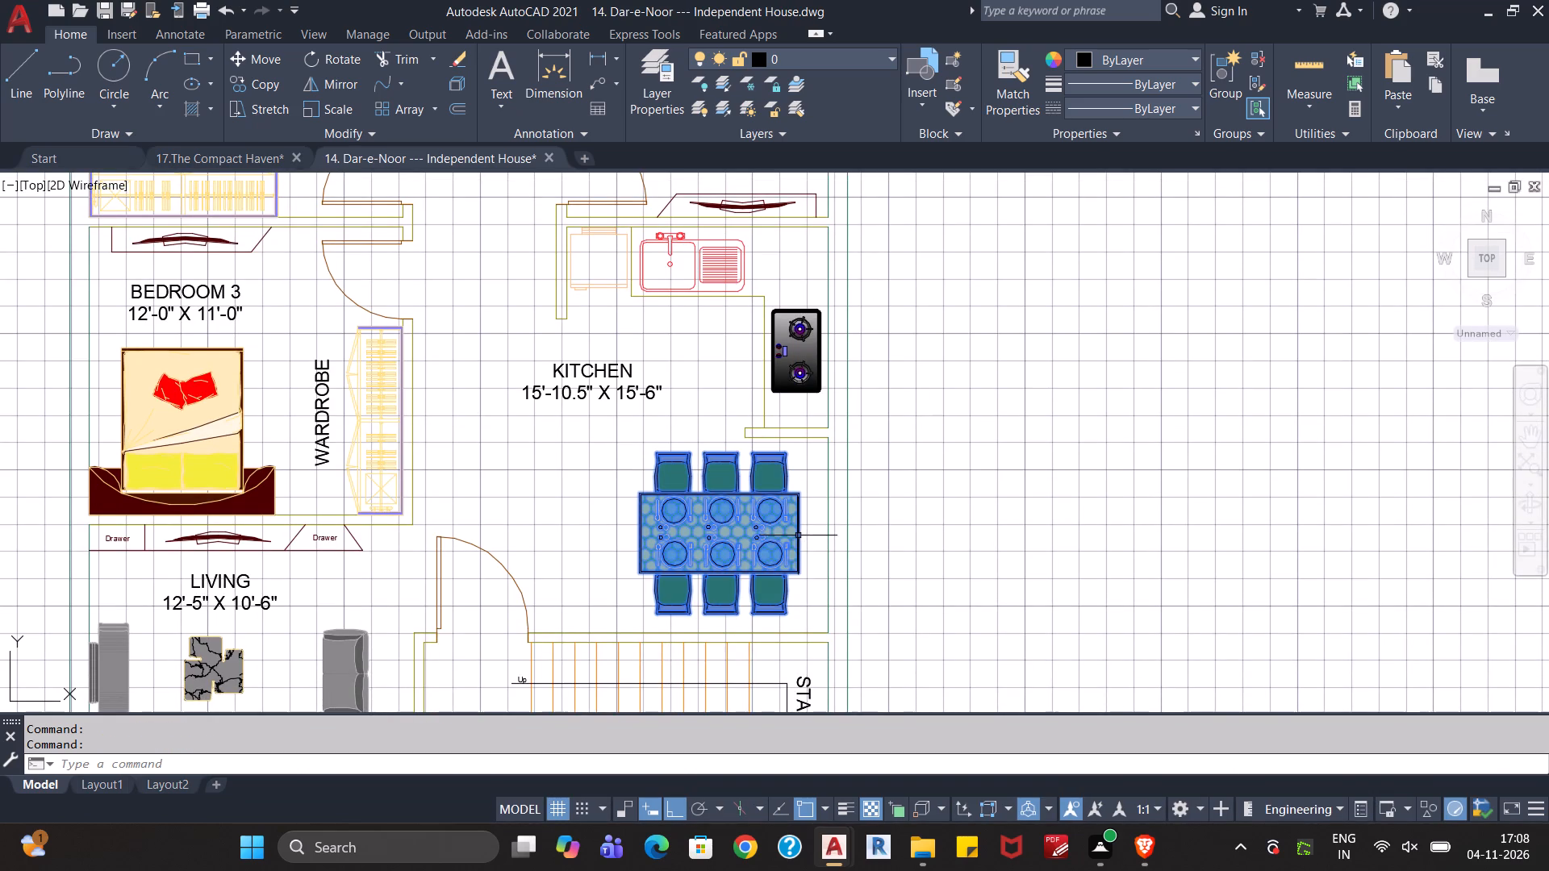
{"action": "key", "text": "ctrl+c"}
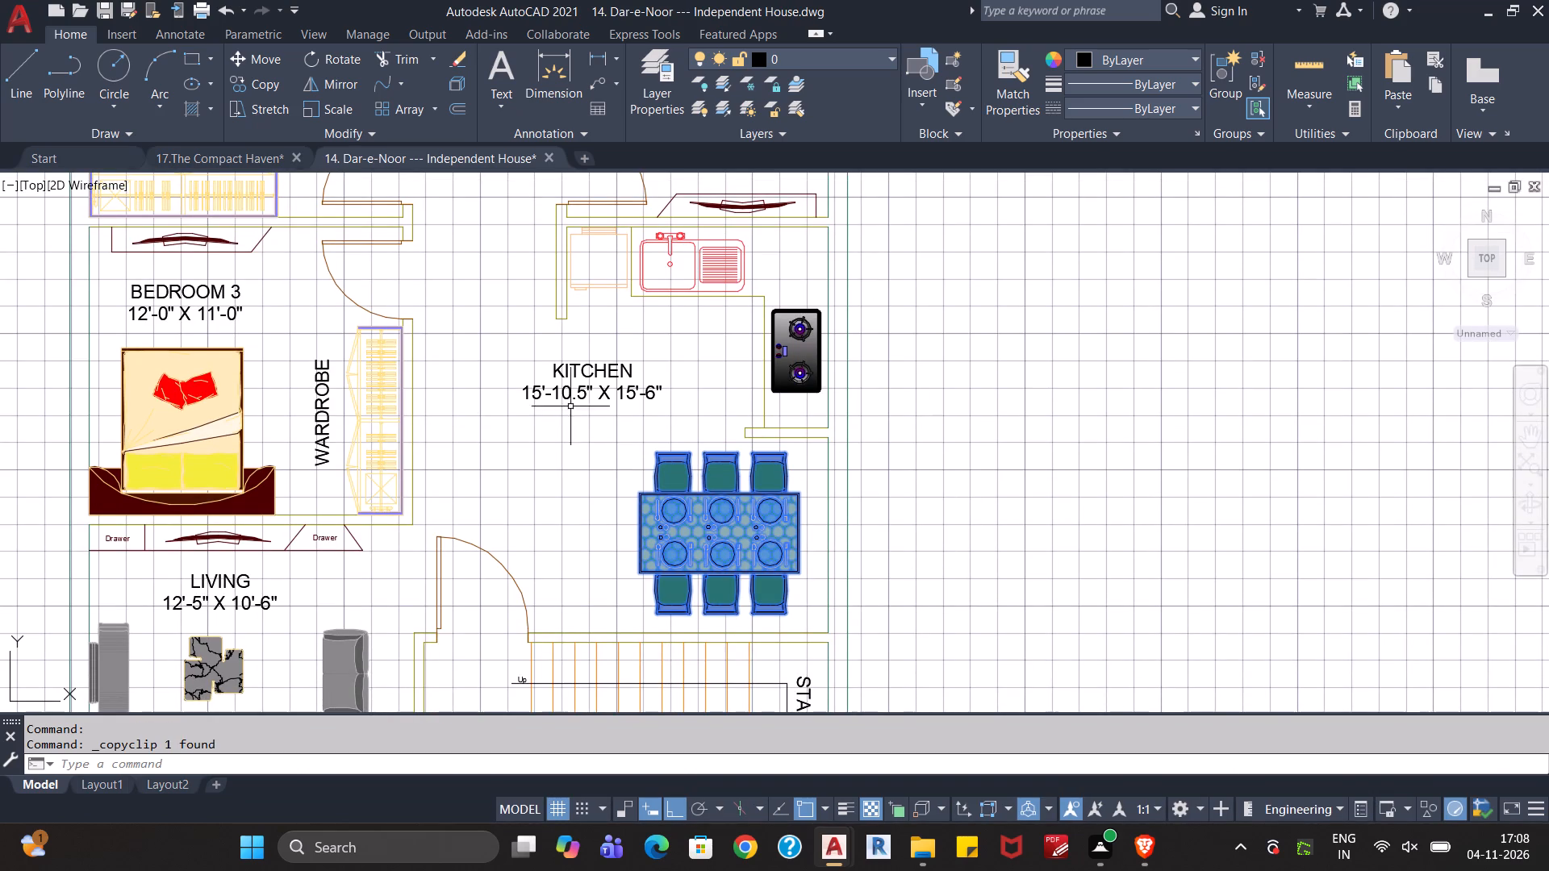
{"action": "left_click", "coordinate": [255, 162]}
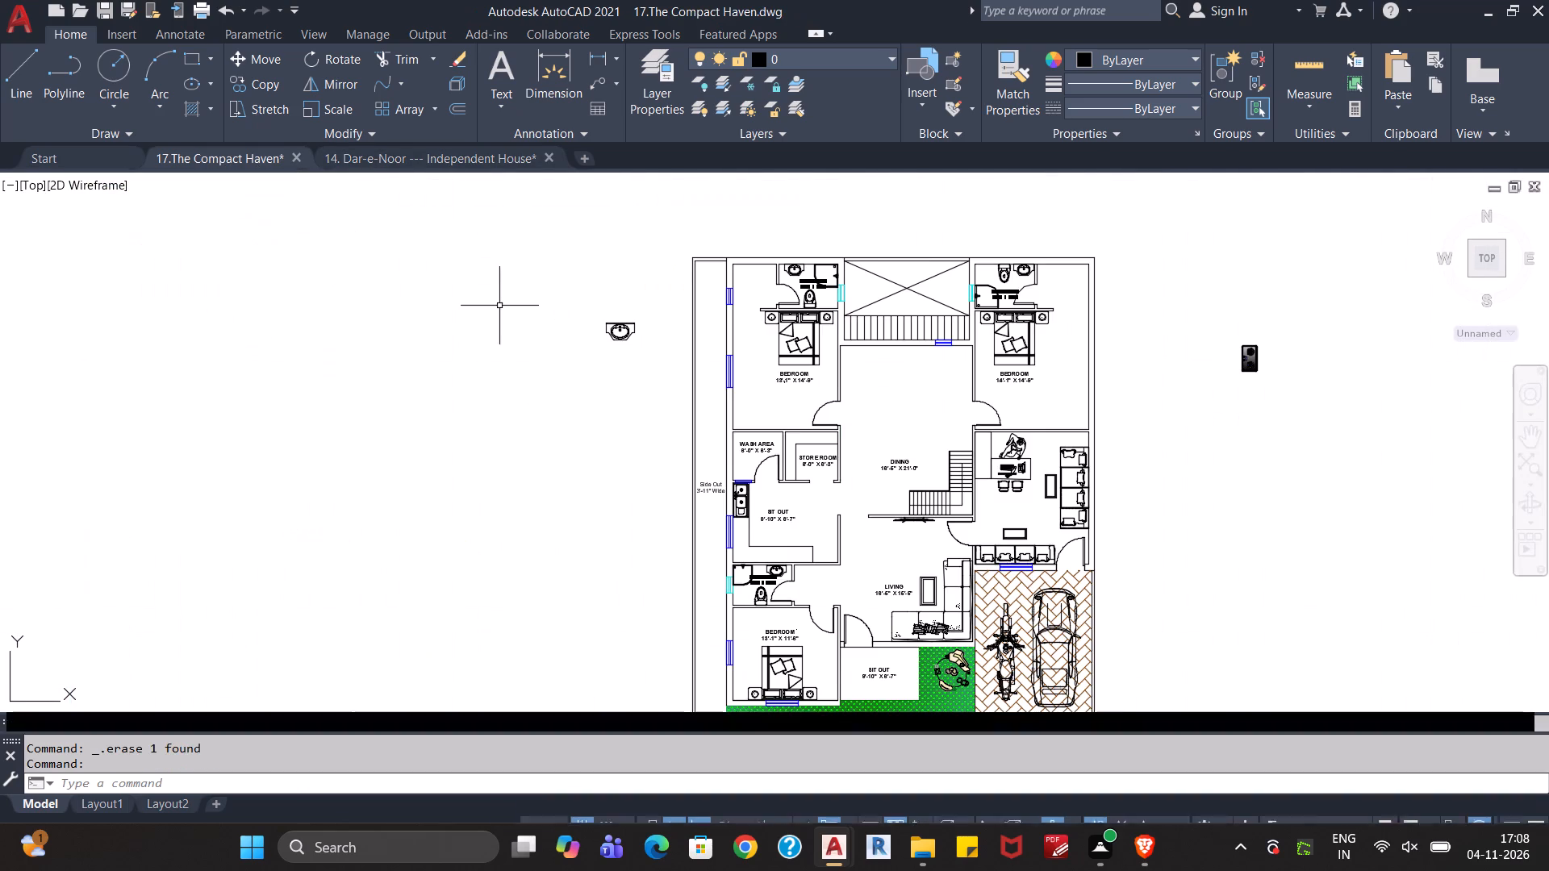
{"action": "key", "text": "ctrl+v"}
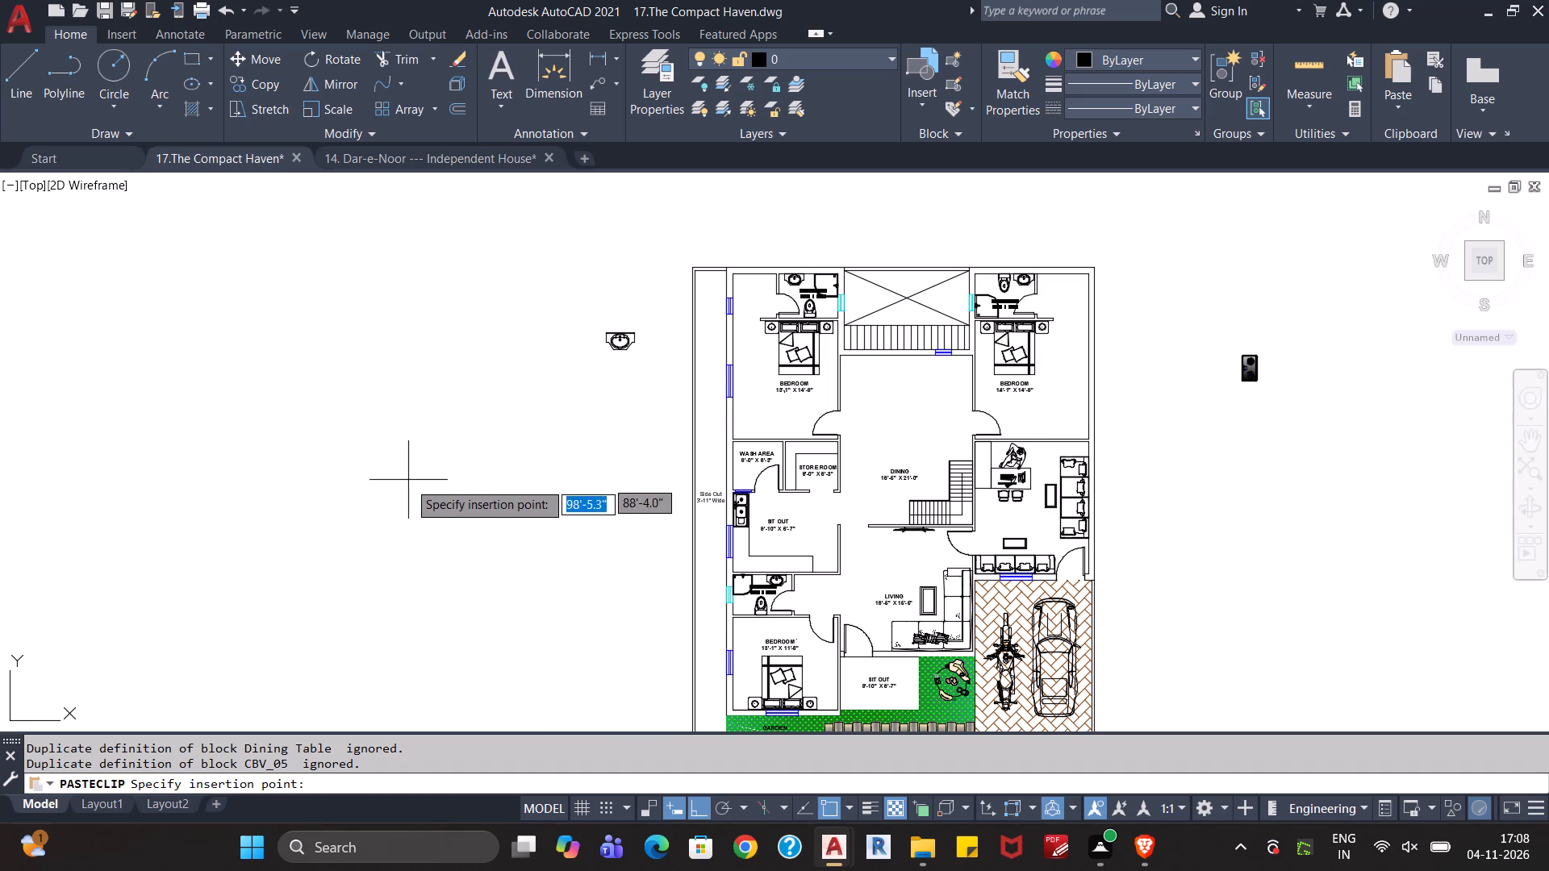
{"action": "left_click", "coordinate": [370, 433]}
Delete the pasted beige dining block and the spare washbasin in the empty space west of the plan.
{"action": "left_click", "coordinate": [626, 295]}
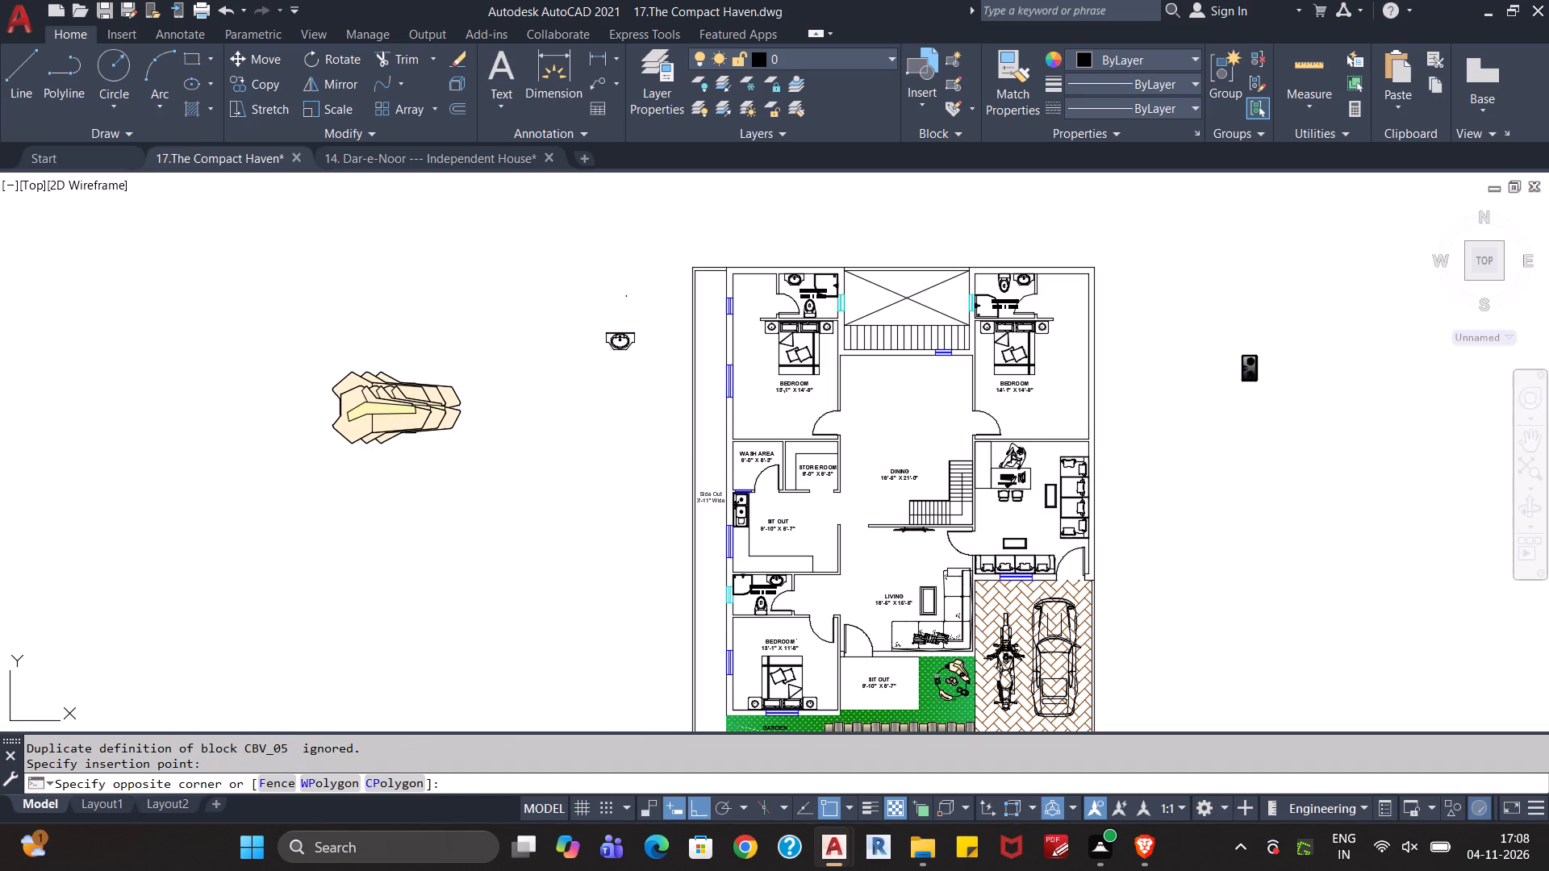
{"action": "left_click", "coordinate": [357, 475]}
{"action": "left_click", "coordinate": [440, 515]}
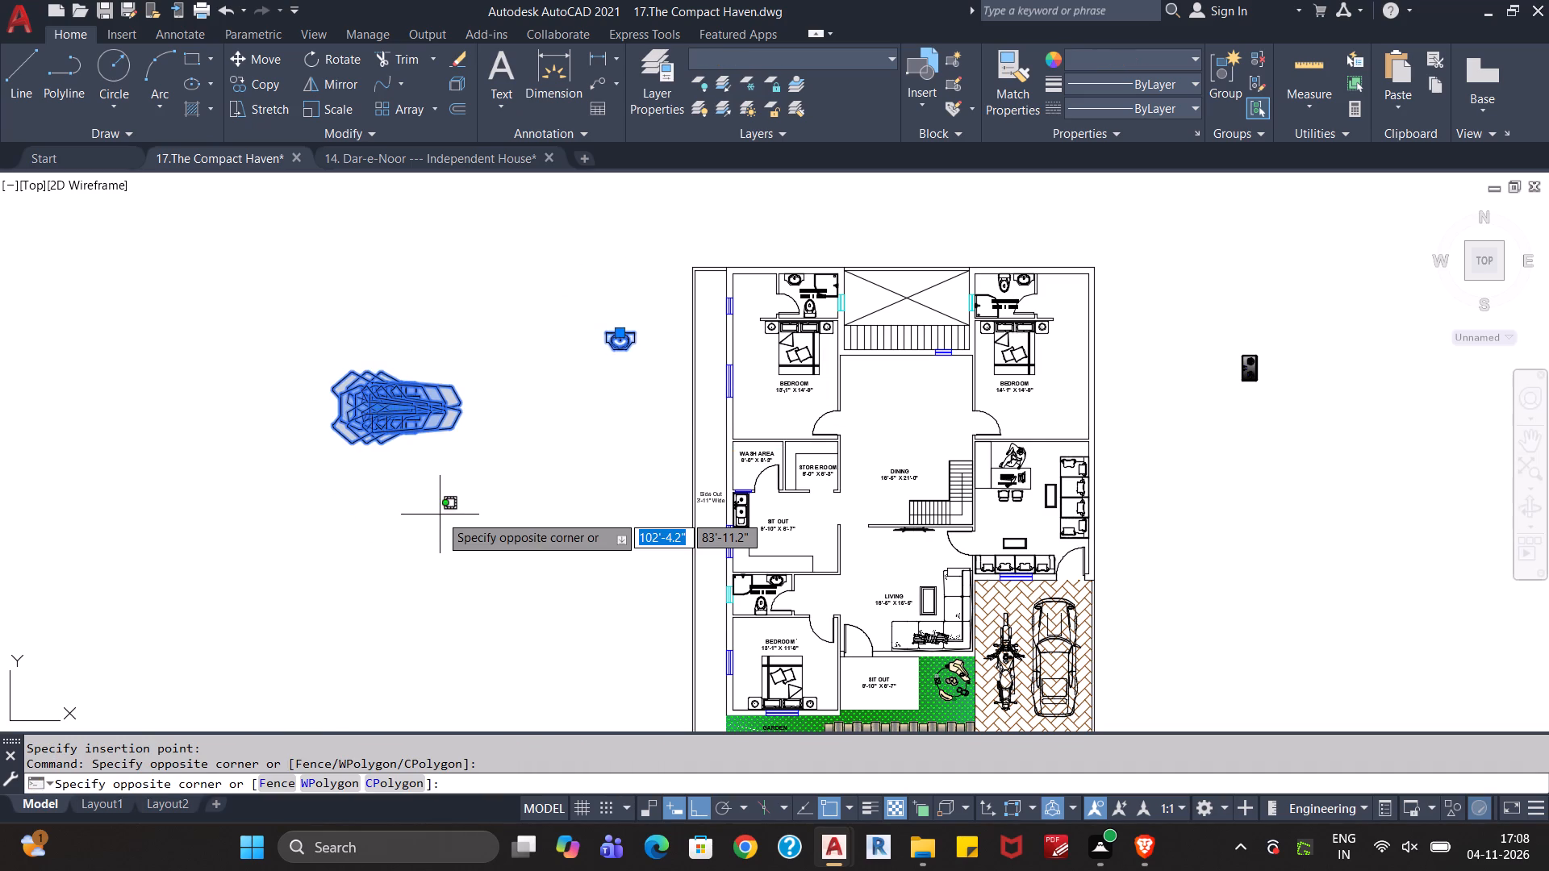
{"action": "key", "text": "Delete"}
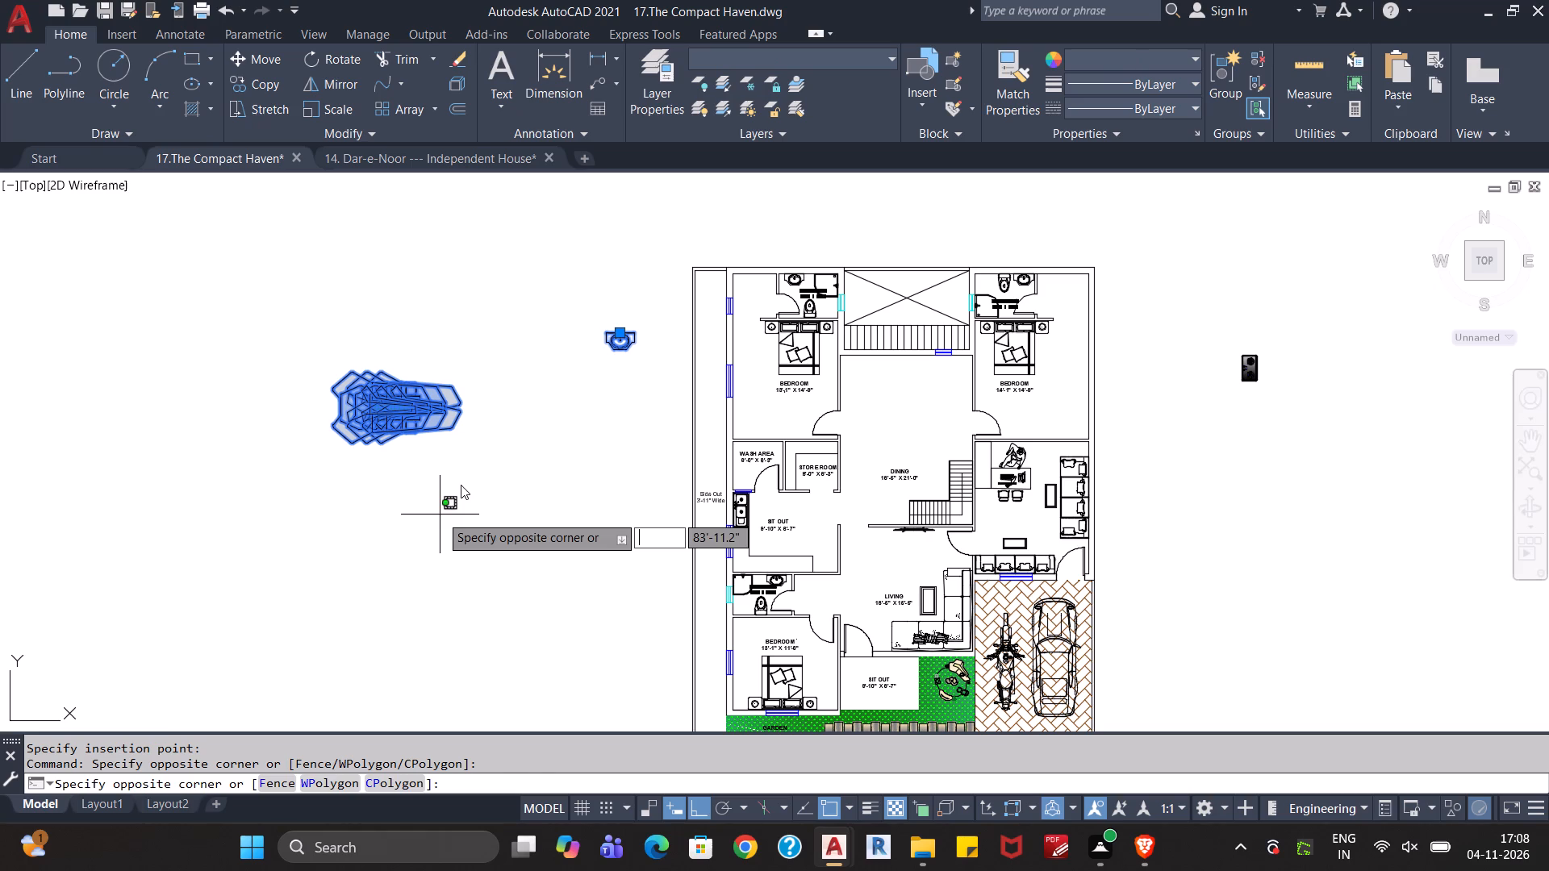
{"action": "key", "text": "Escape"}
{"action": "left_click", "coordinate": [637, 301]}
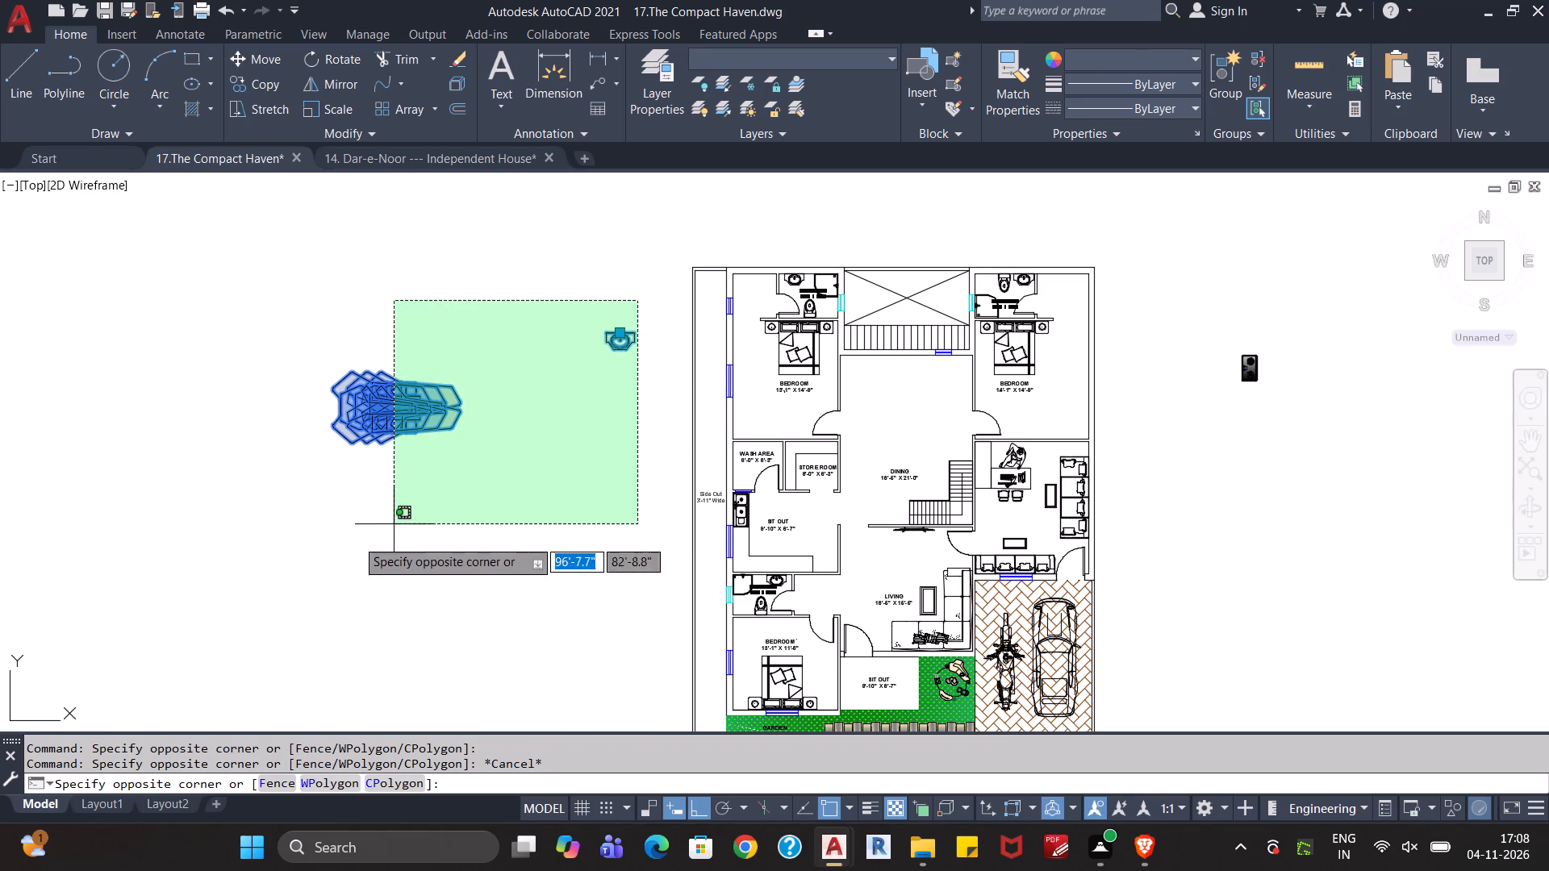
{"action": "left_click", "coordinate": [336, 544]}
{"action": "key", "text": "Delete"}
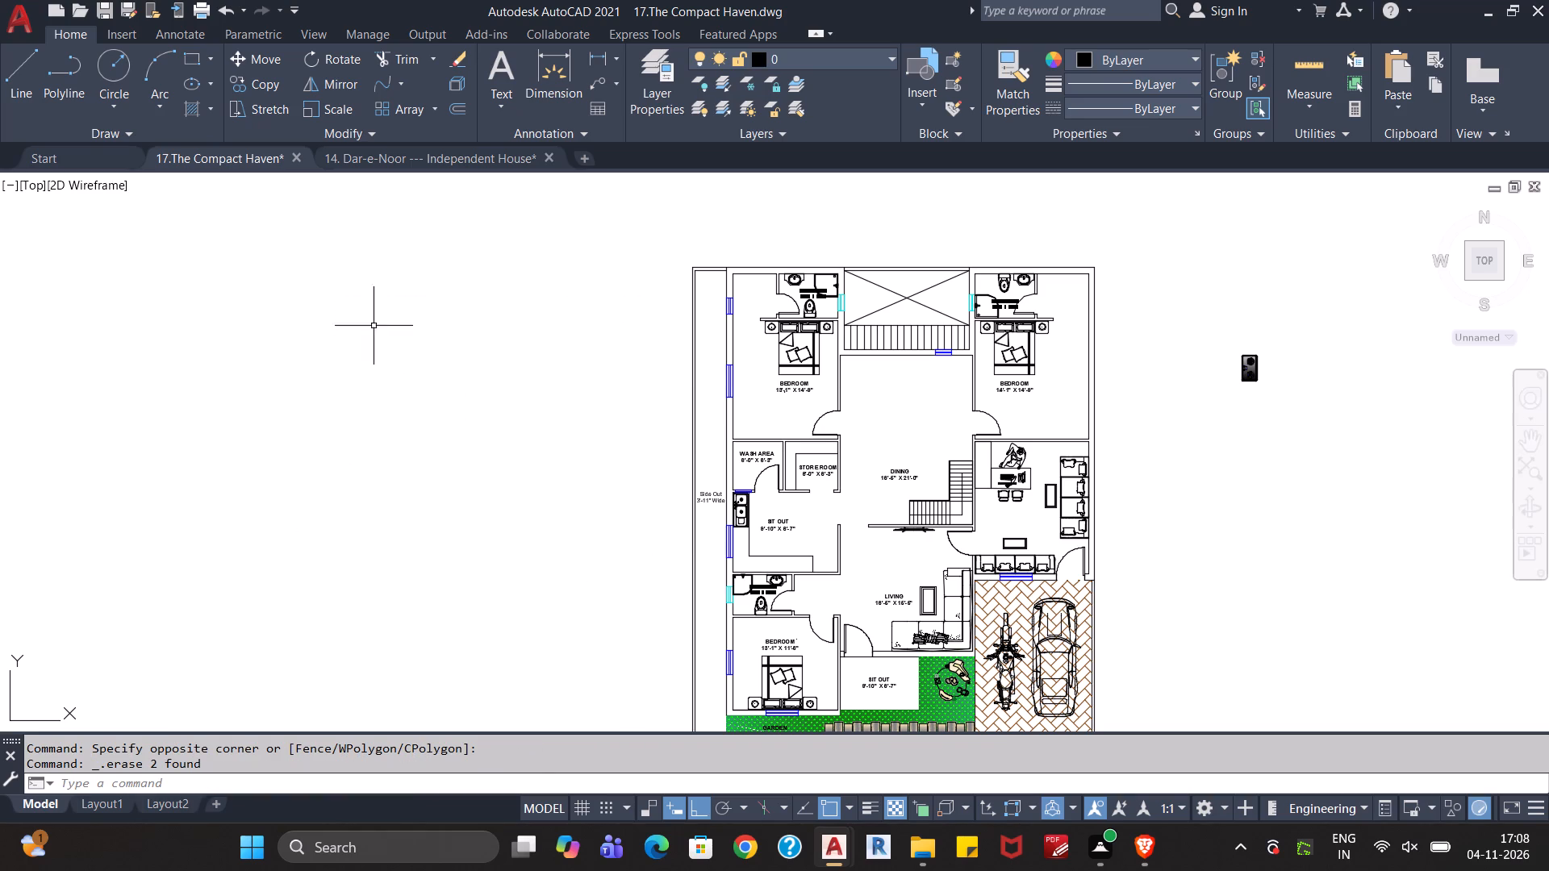
Rotate the stove east of the plan by 90 degrees so it lies horizontally.
{"action": "scroll", "coordinate": [1136, 433], "scroll_direction": "up", "scroll_amount": 1}
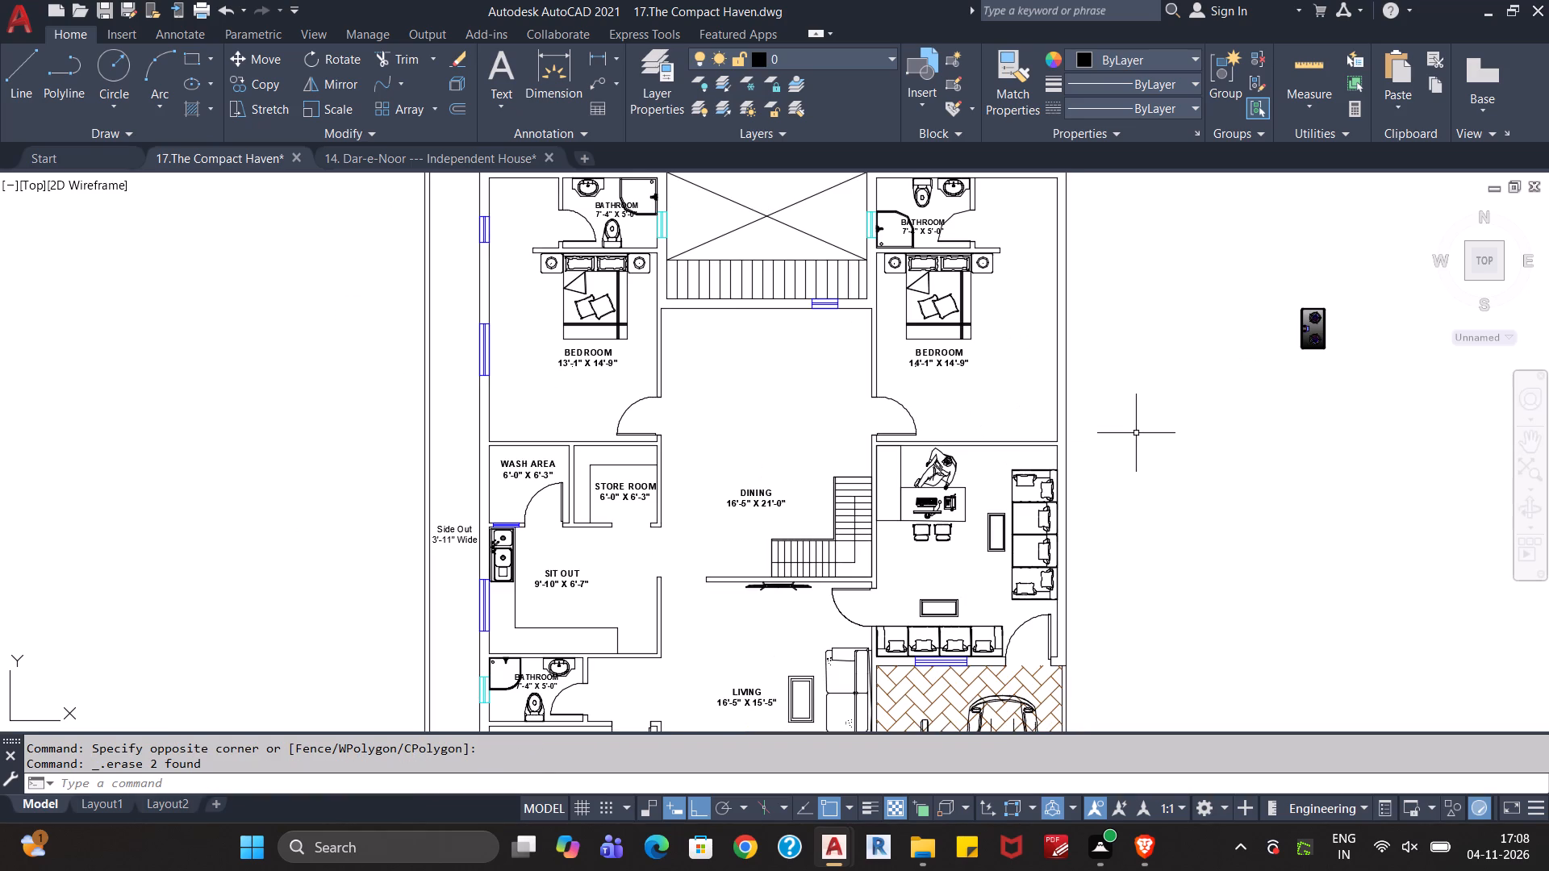
{"action": "left_click", "coordinate": [1307, 292]}
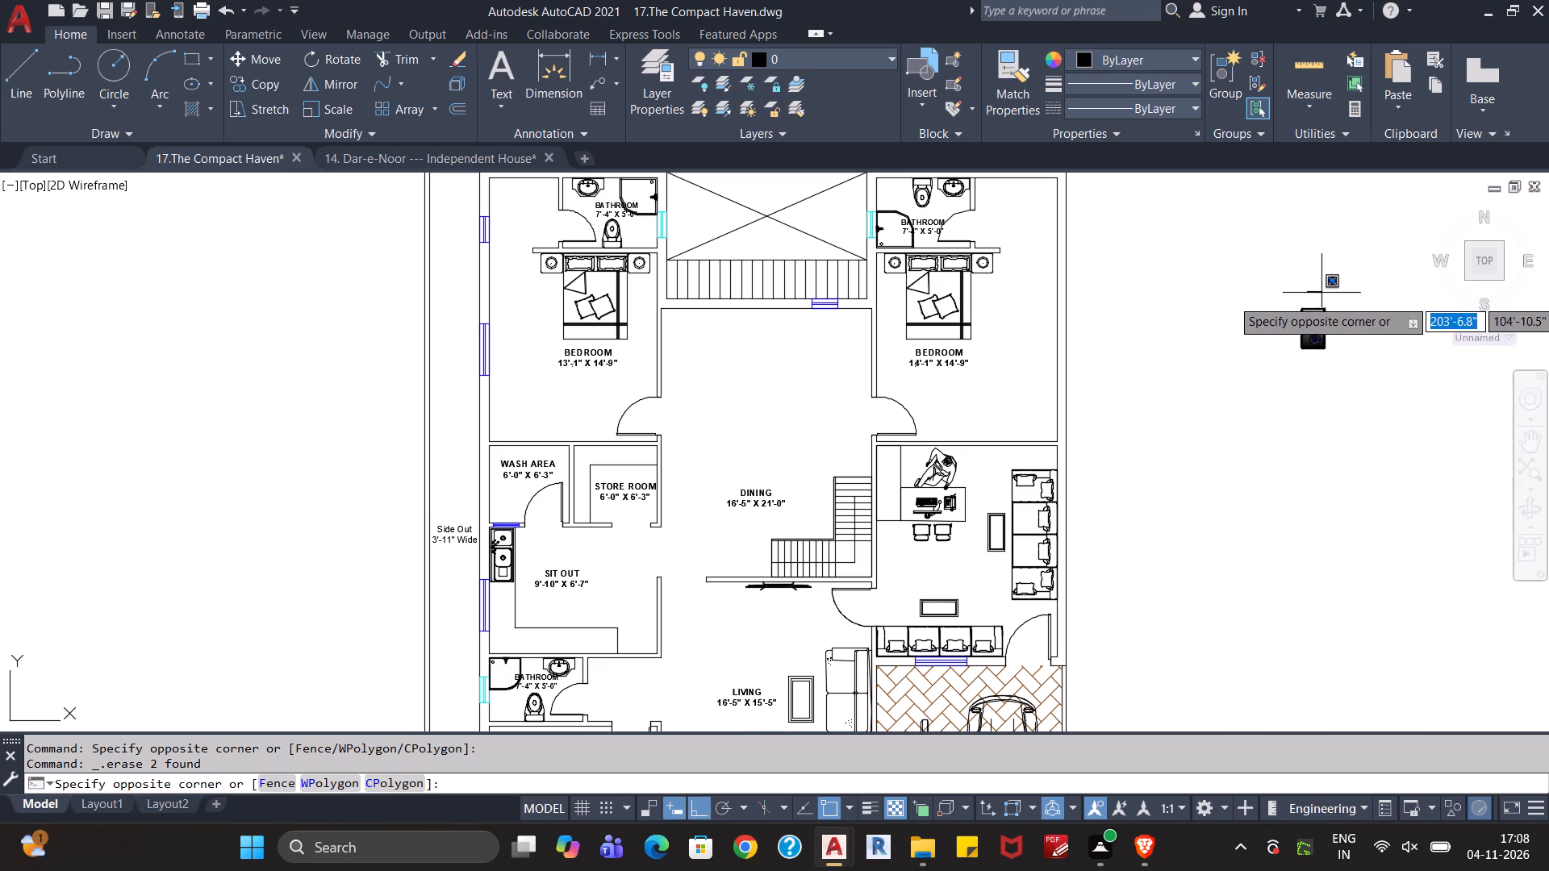
{"action": "left_click", "coordinate": [1286, 433]}
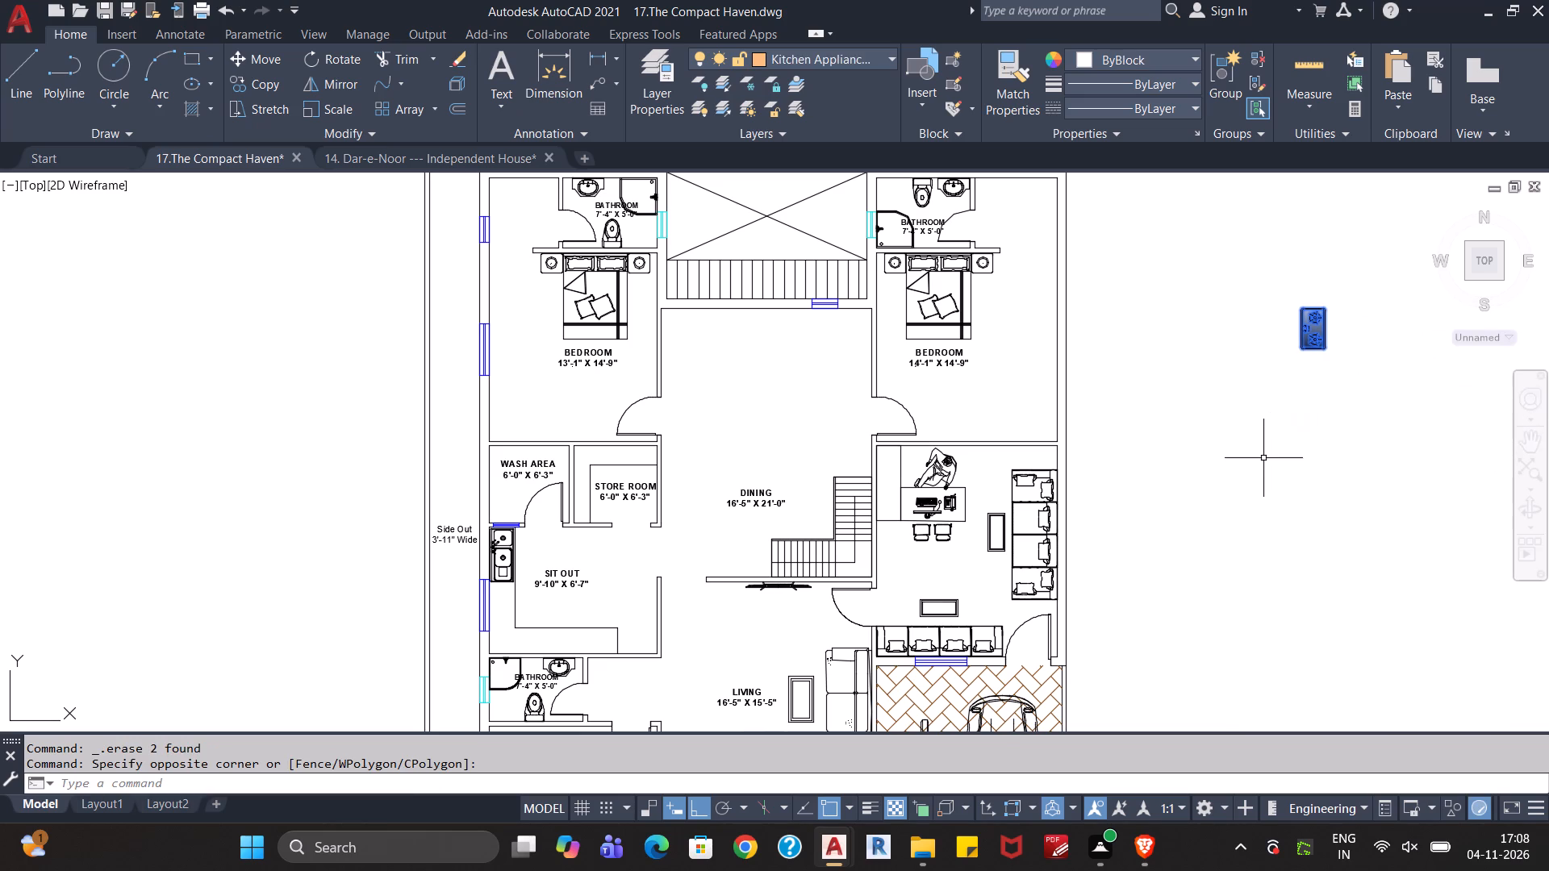
{"action": "key", "text": "r"}
{"action": "key", "text": "o"}
{"action": "key", "text": "Return"}
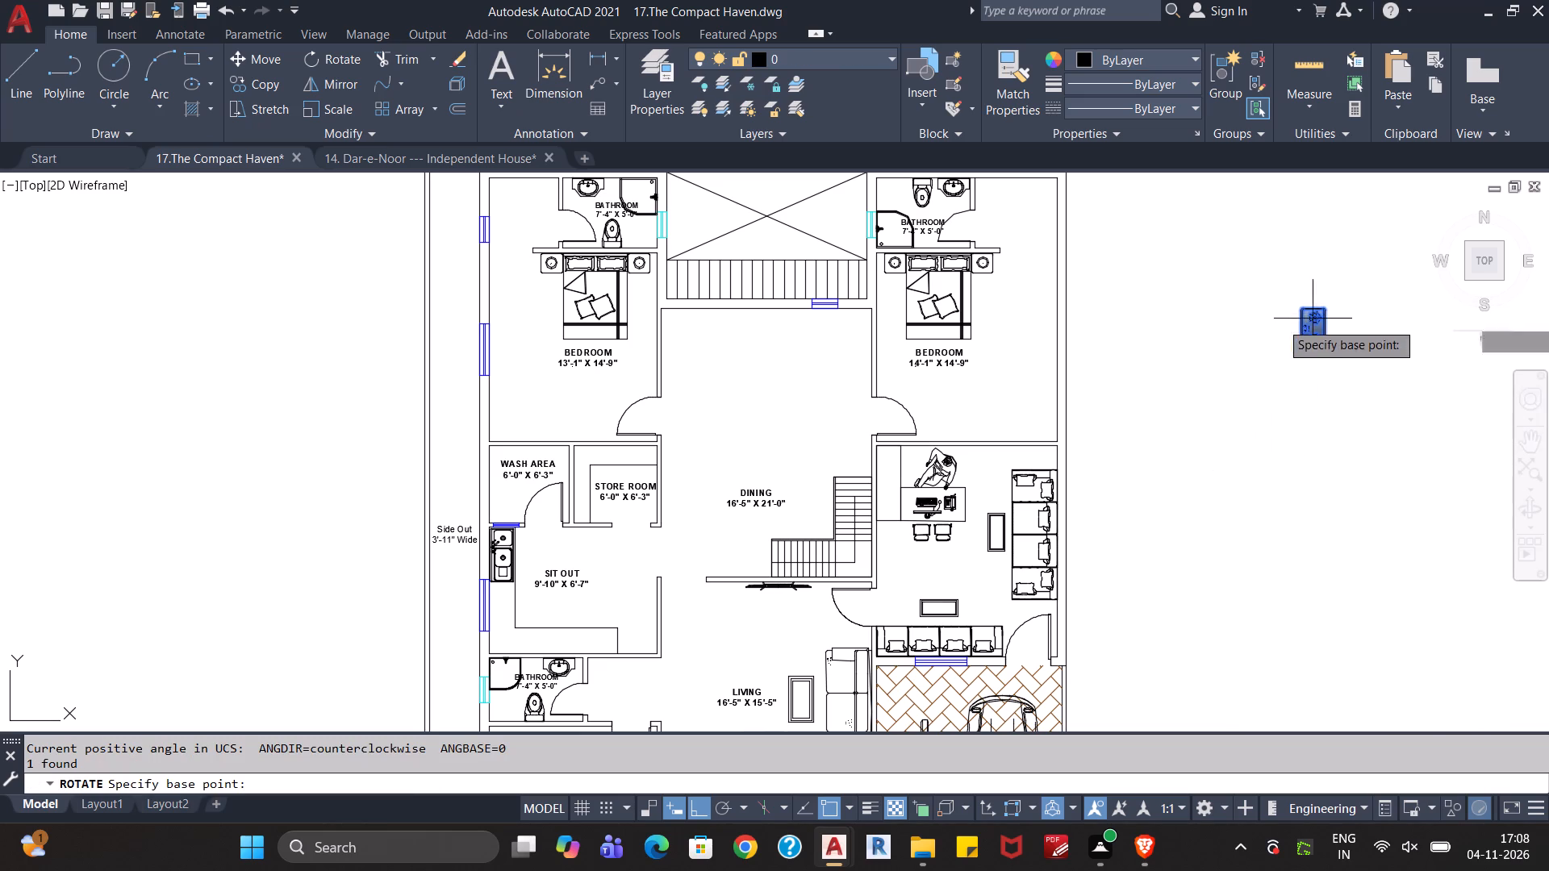
{"action": "left_click", "coordinate": [1305, 329]}
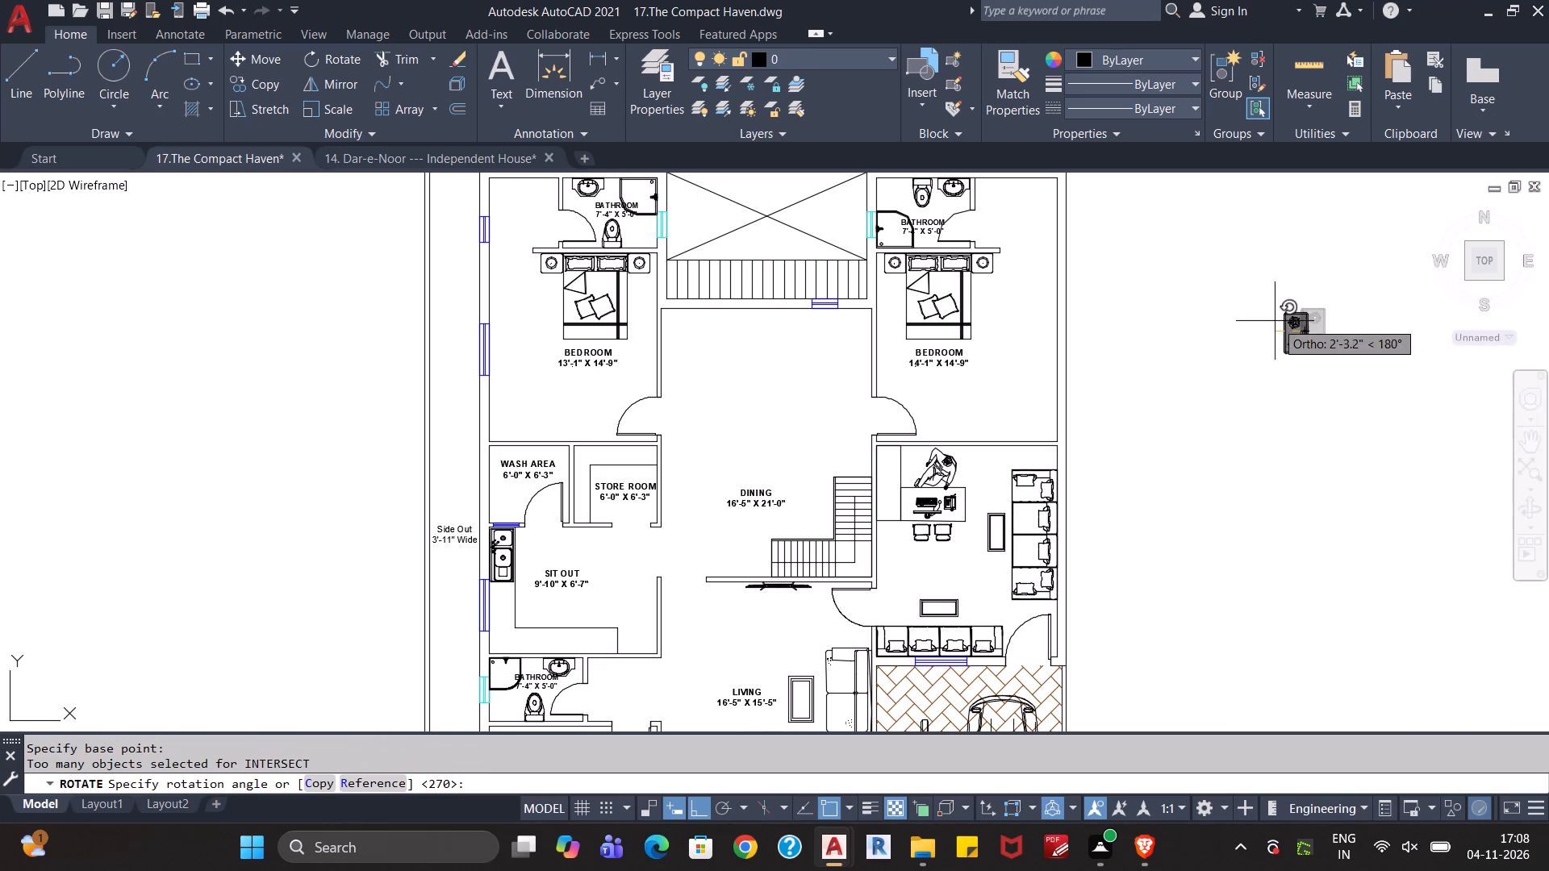
{"action": "left_click", "coordinate": [1276, 277]}
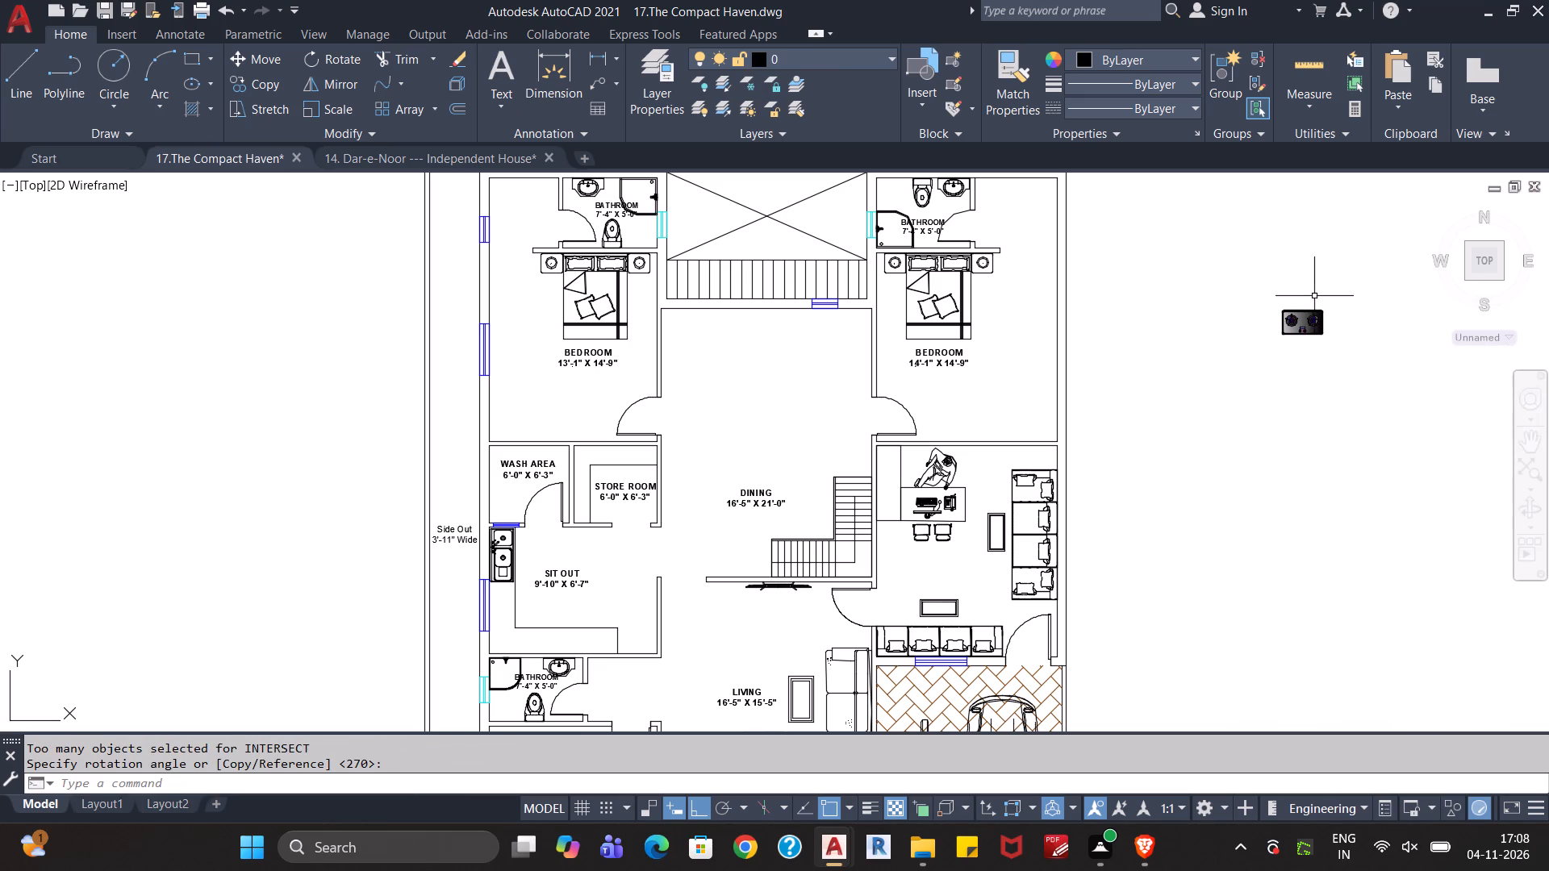
Cut the stove and paste it inside the room with the kitchen sink, just above the lower counter.
{"action": "left_click", "coordinate": [1315, 295]}
{"action": "left_click", "coordinate": [1281, 392]}
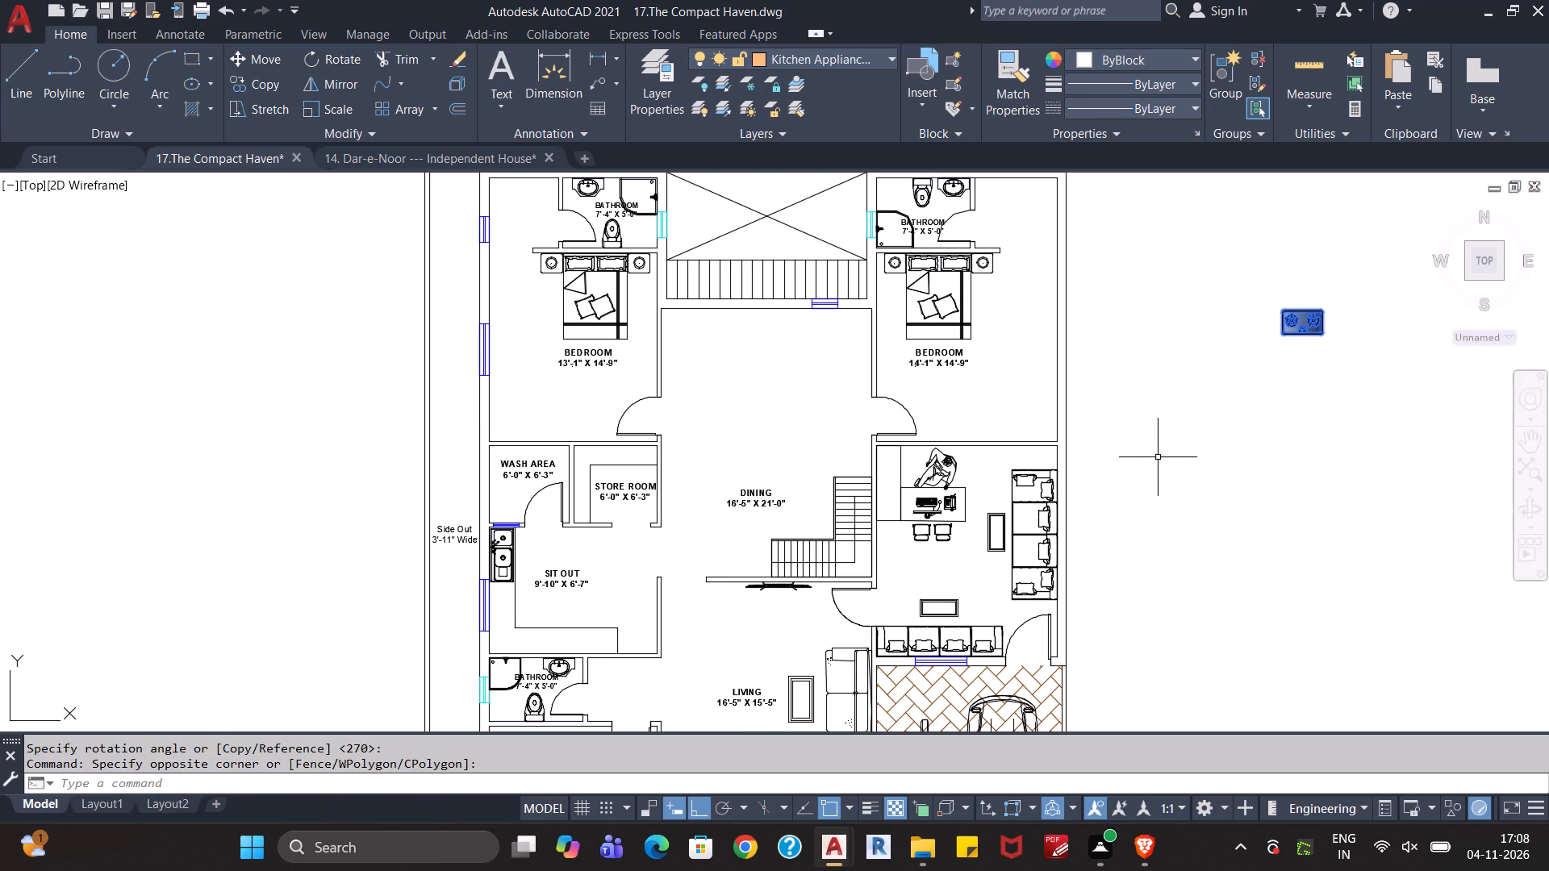
{"action": "key", "text": "ctrl+x"}
{"action": "key", "text": "ctrl+v"}
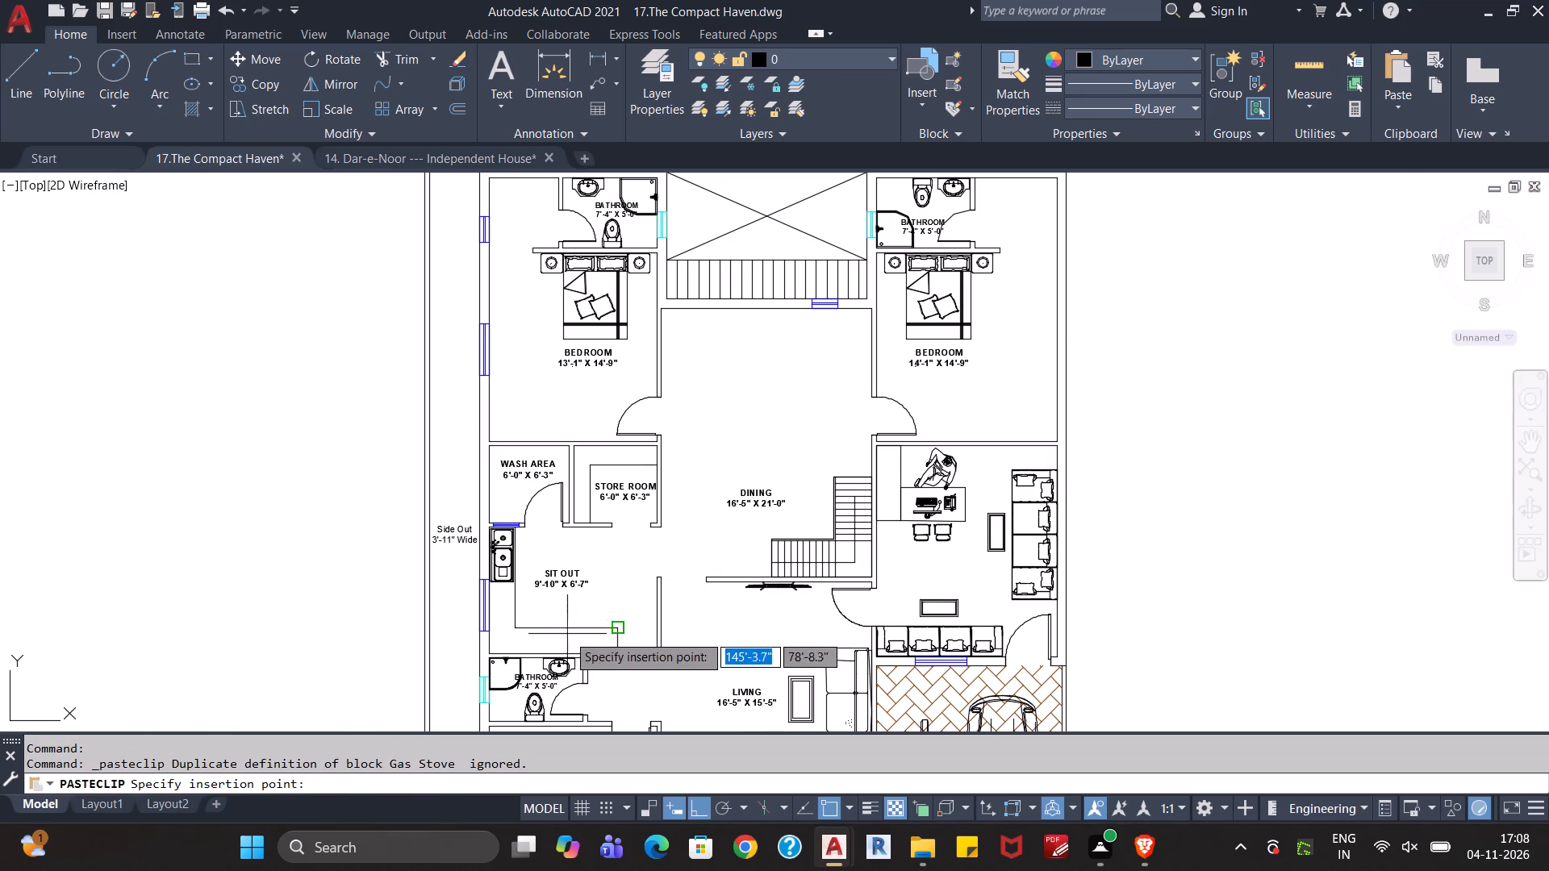
{"action": "scroll", "coordinate": [567, 634], "scroll_direction": "up", "scroll_amount": 3}
{"action": "left_click", "coordinate": [568, 571]}
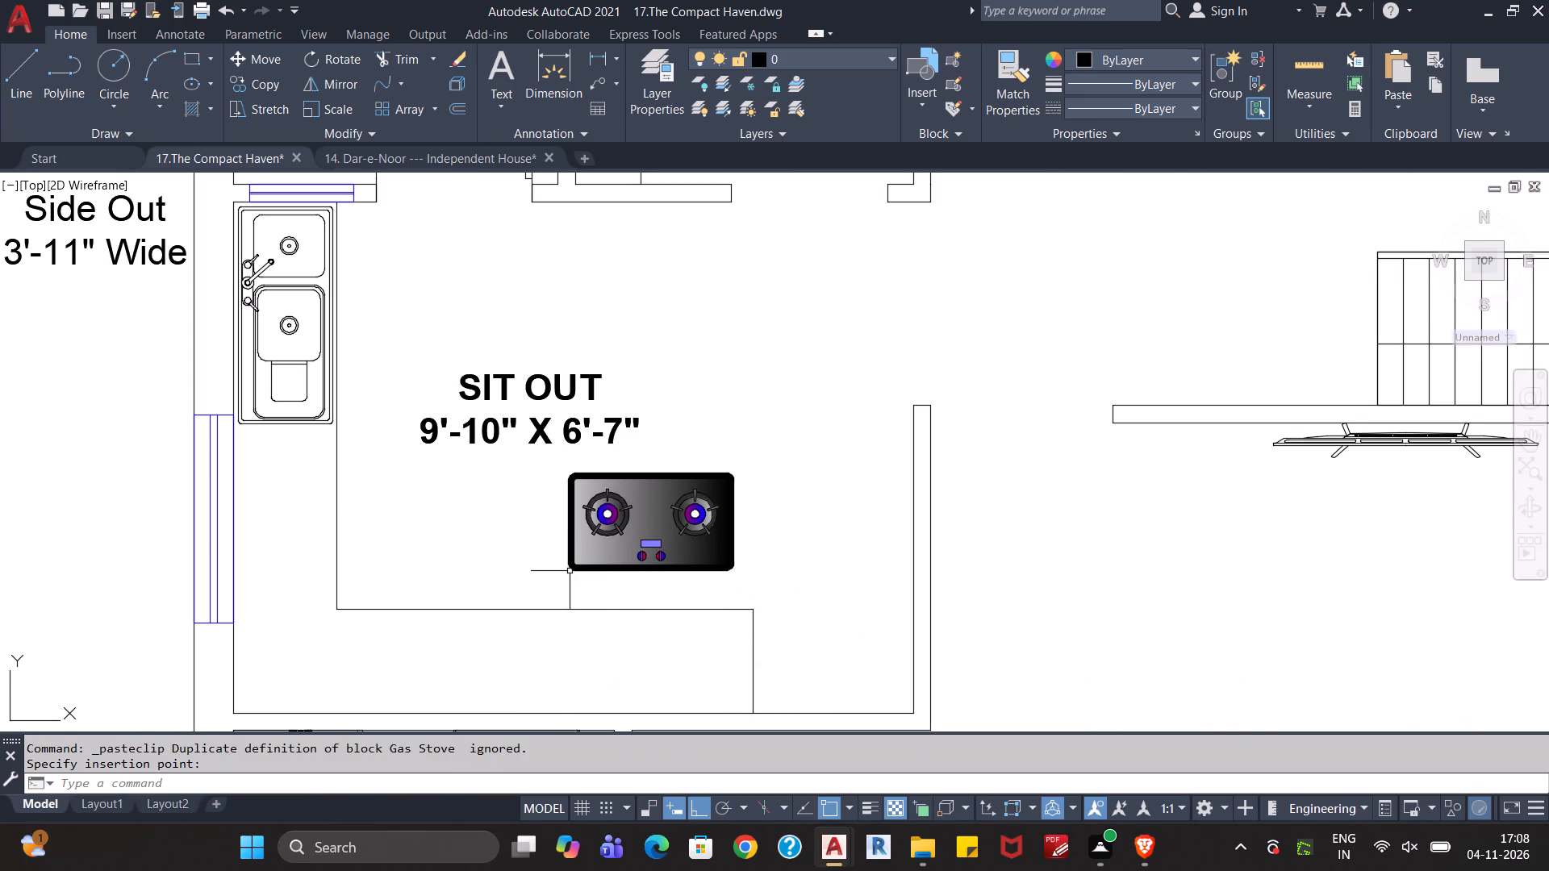
Rotate the stove 180 degrees so its knobs face the room label instead of the lower counter.
{"action": "left_click", "coordinate": [739, 451]}
{"action": "left_click", "coordinate": [695, 532]}
{"action": "type", "text": "RO"}
{"action": "key", "text": "Return"}
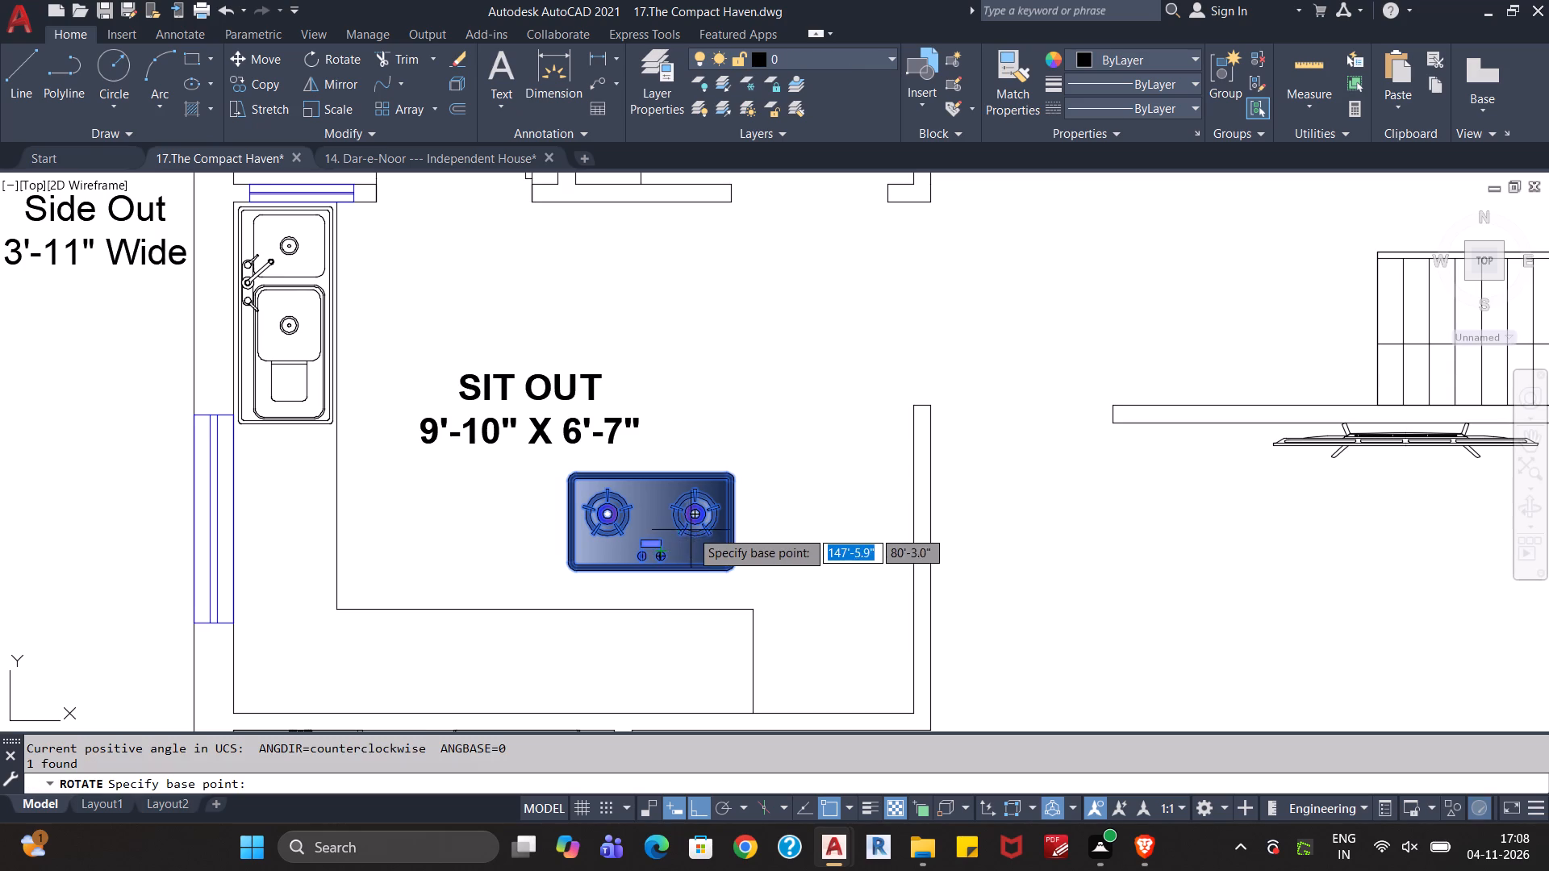
{"action": "left_click", "coordinate": [692, 519]}
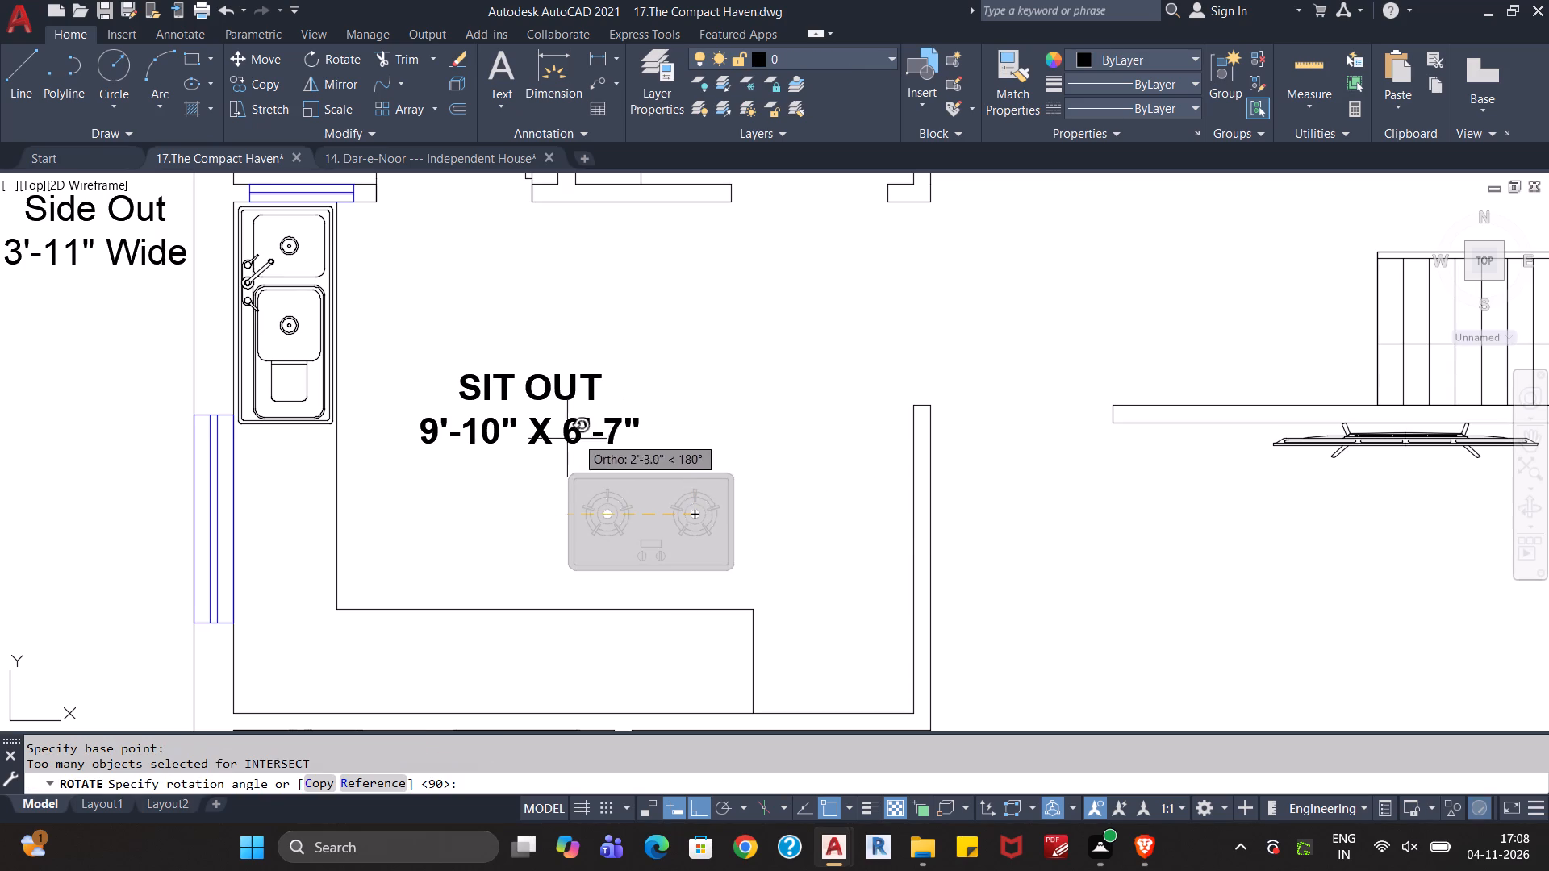
{"action": "left_click", "coordinate": [482, 582]}
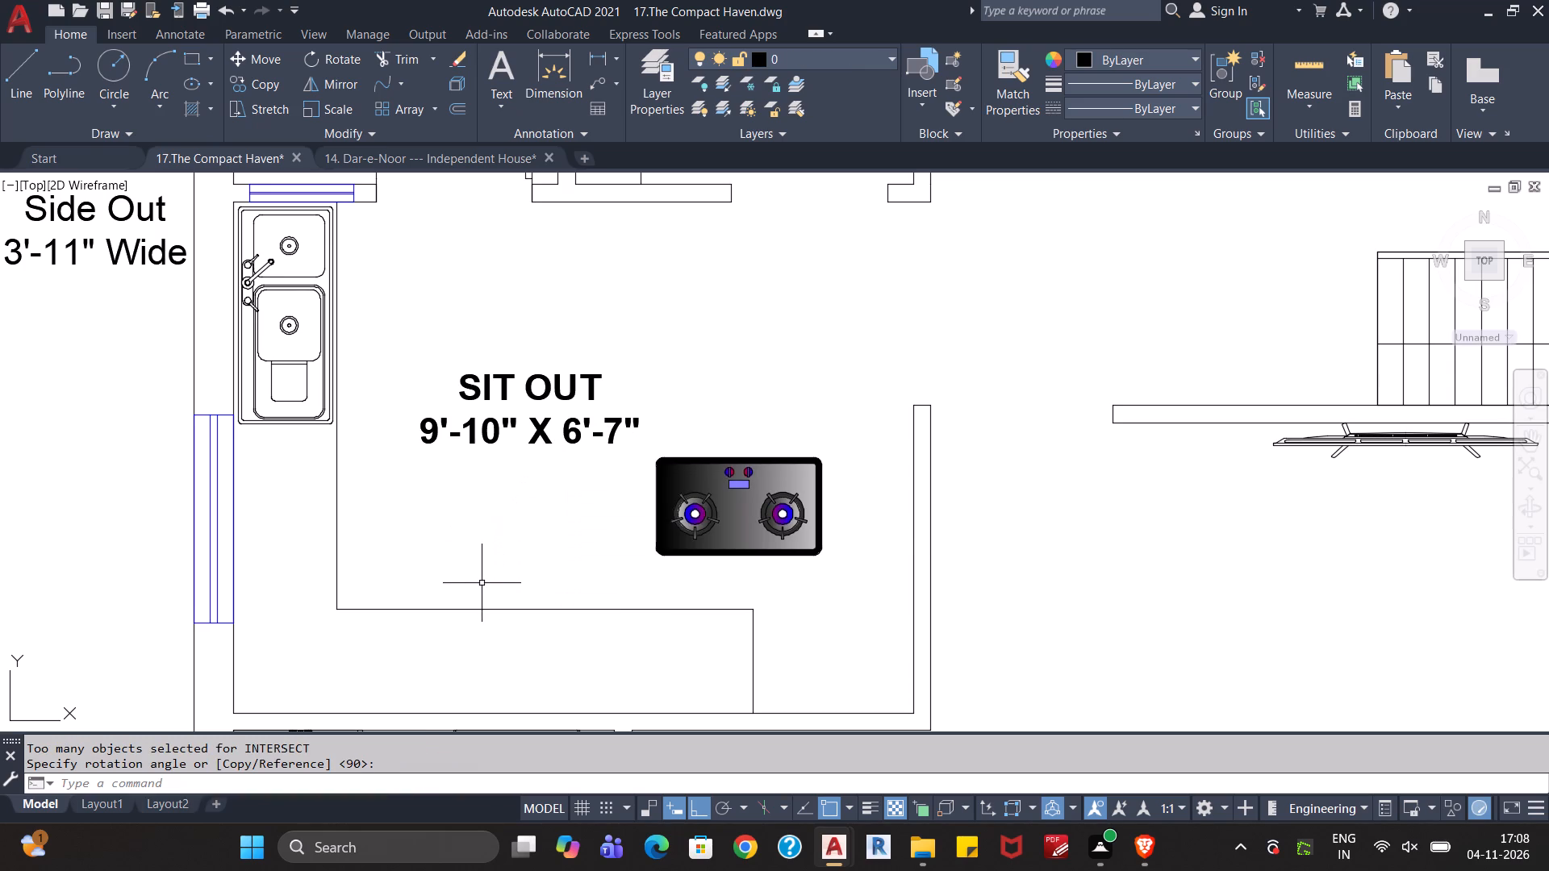
Open the Gas Stove block definition in the Block Editor.
{"action": "left_click_drag", "start_coordinate": [787, 419], "coordinate": [787, 428]}
{"action": "left_click", "coordinate": [734, 529]}
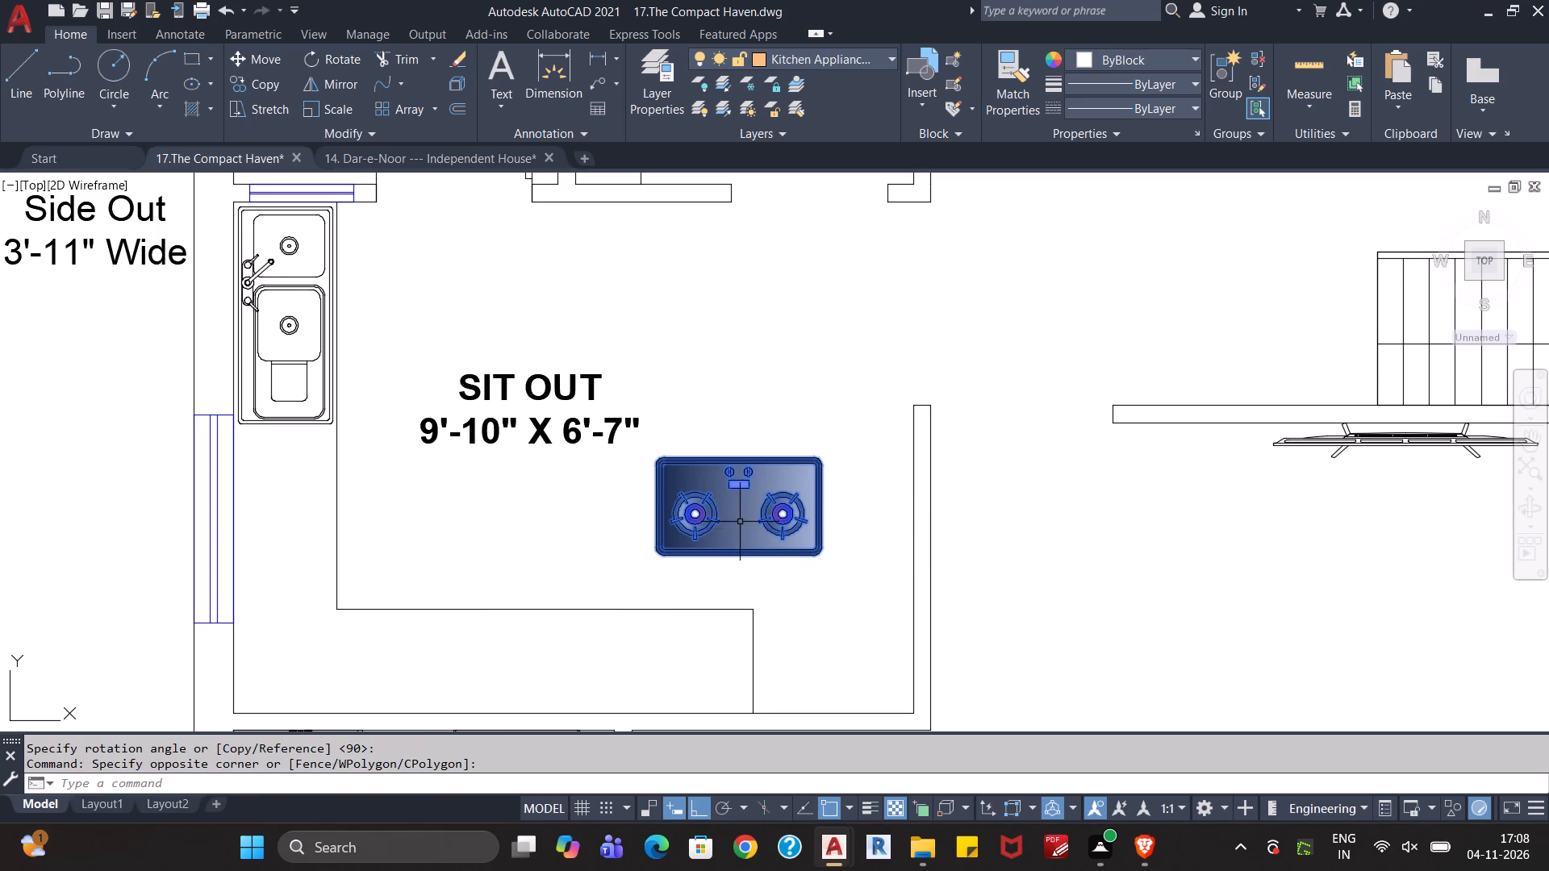
{"action": "key", "text": "Escape"}
{"action": "double_click", "coordinate": [744, 498]}
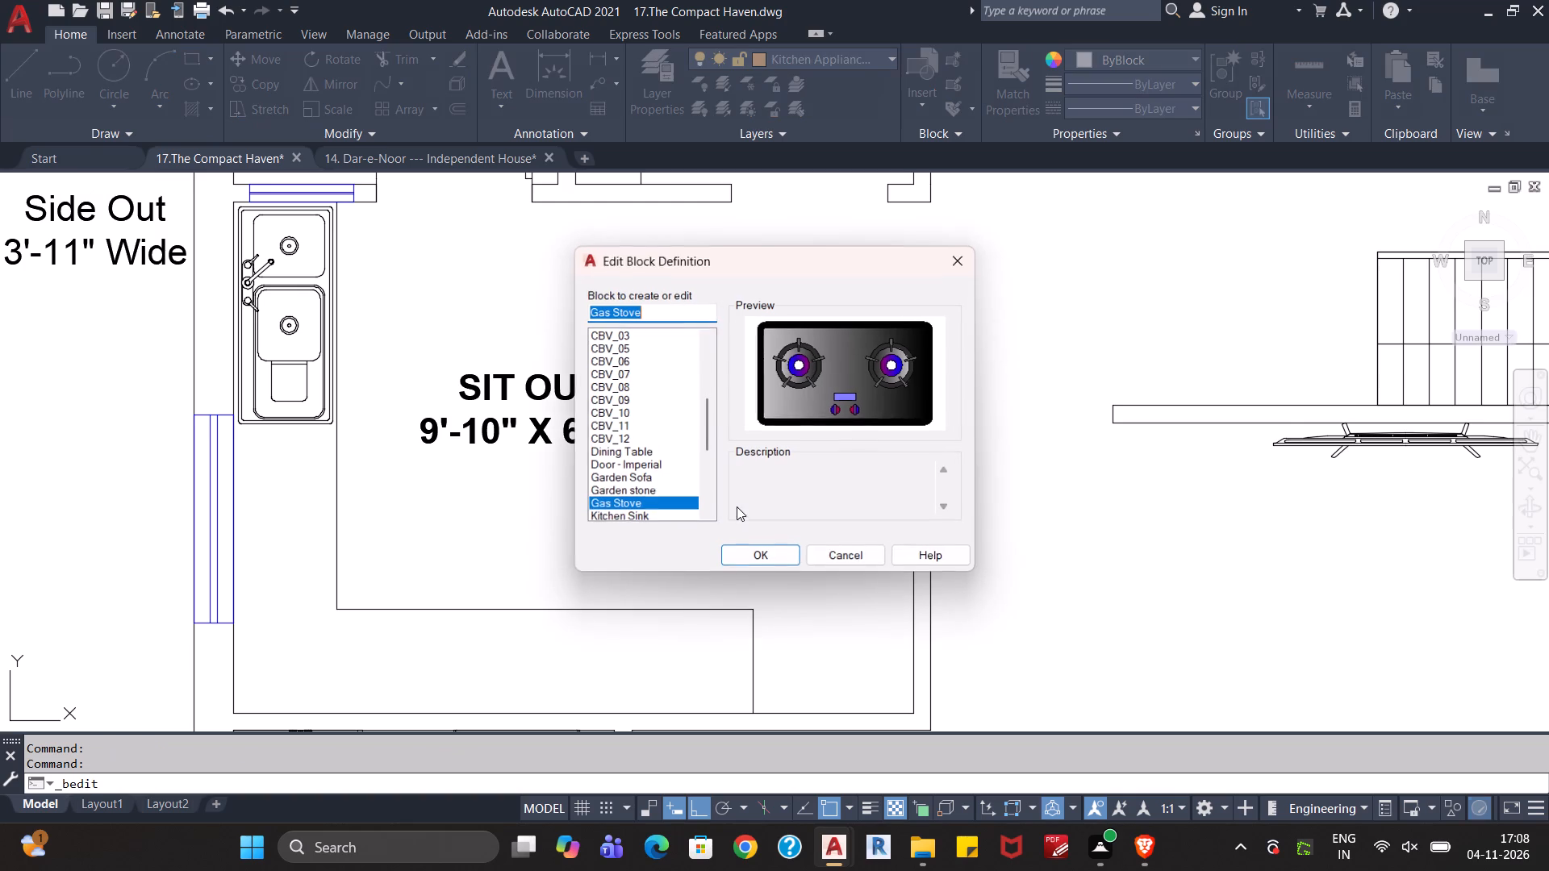
{"action": "left_click", "coordinate": [745, 551]}
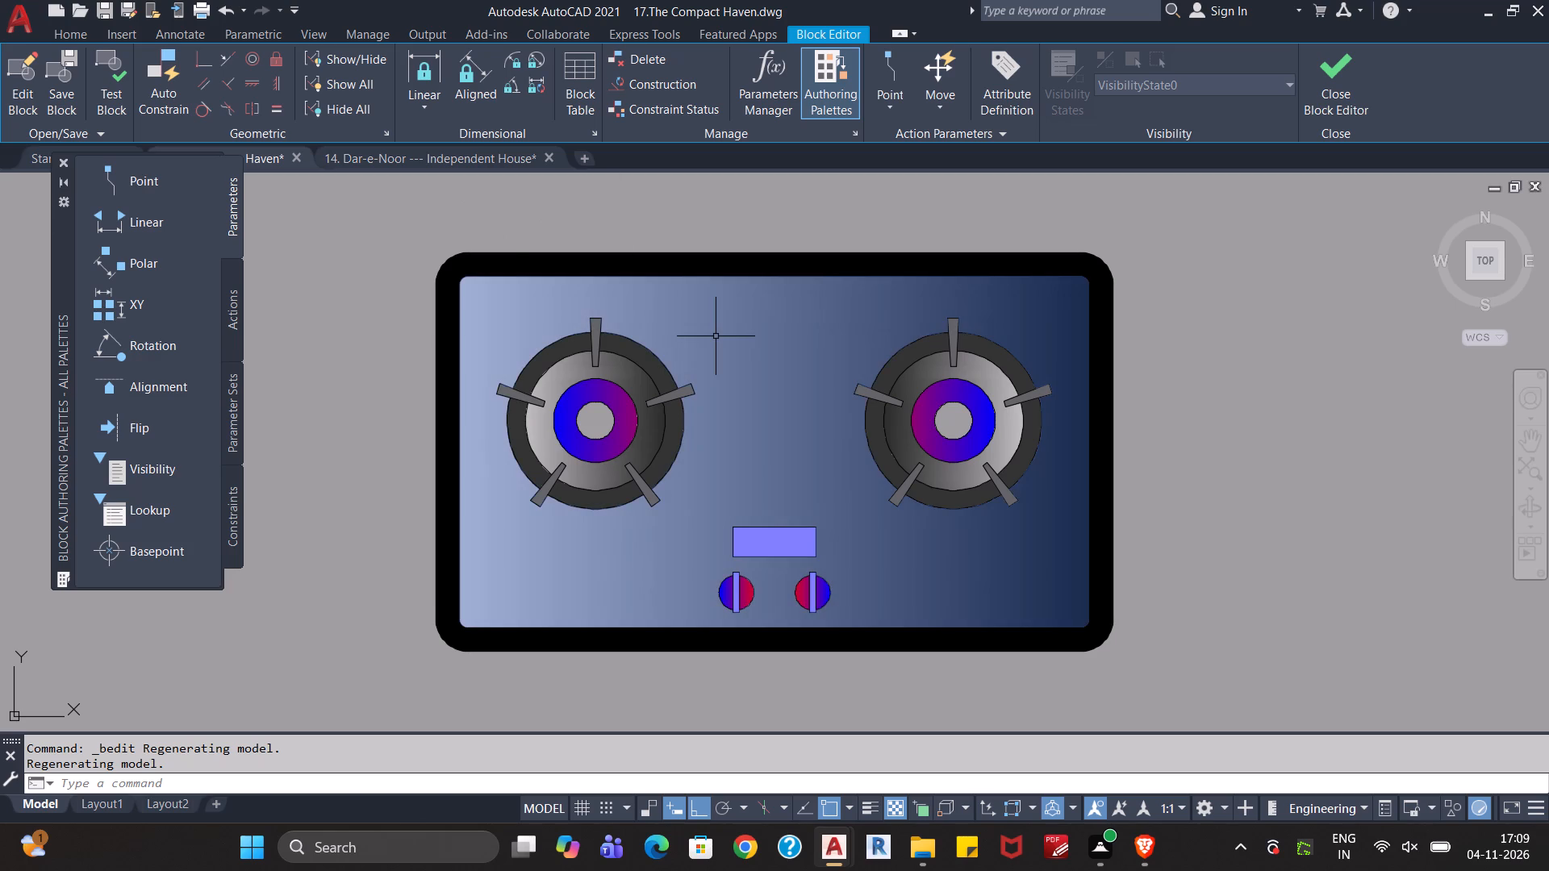
Hatch the stove's top surface with a gradient of colours 237,238,153 and 8, and save the changes to the Gas Stove block.
{"action": "type", "text": "HA"}
{"action": "key", "text": "Return"}
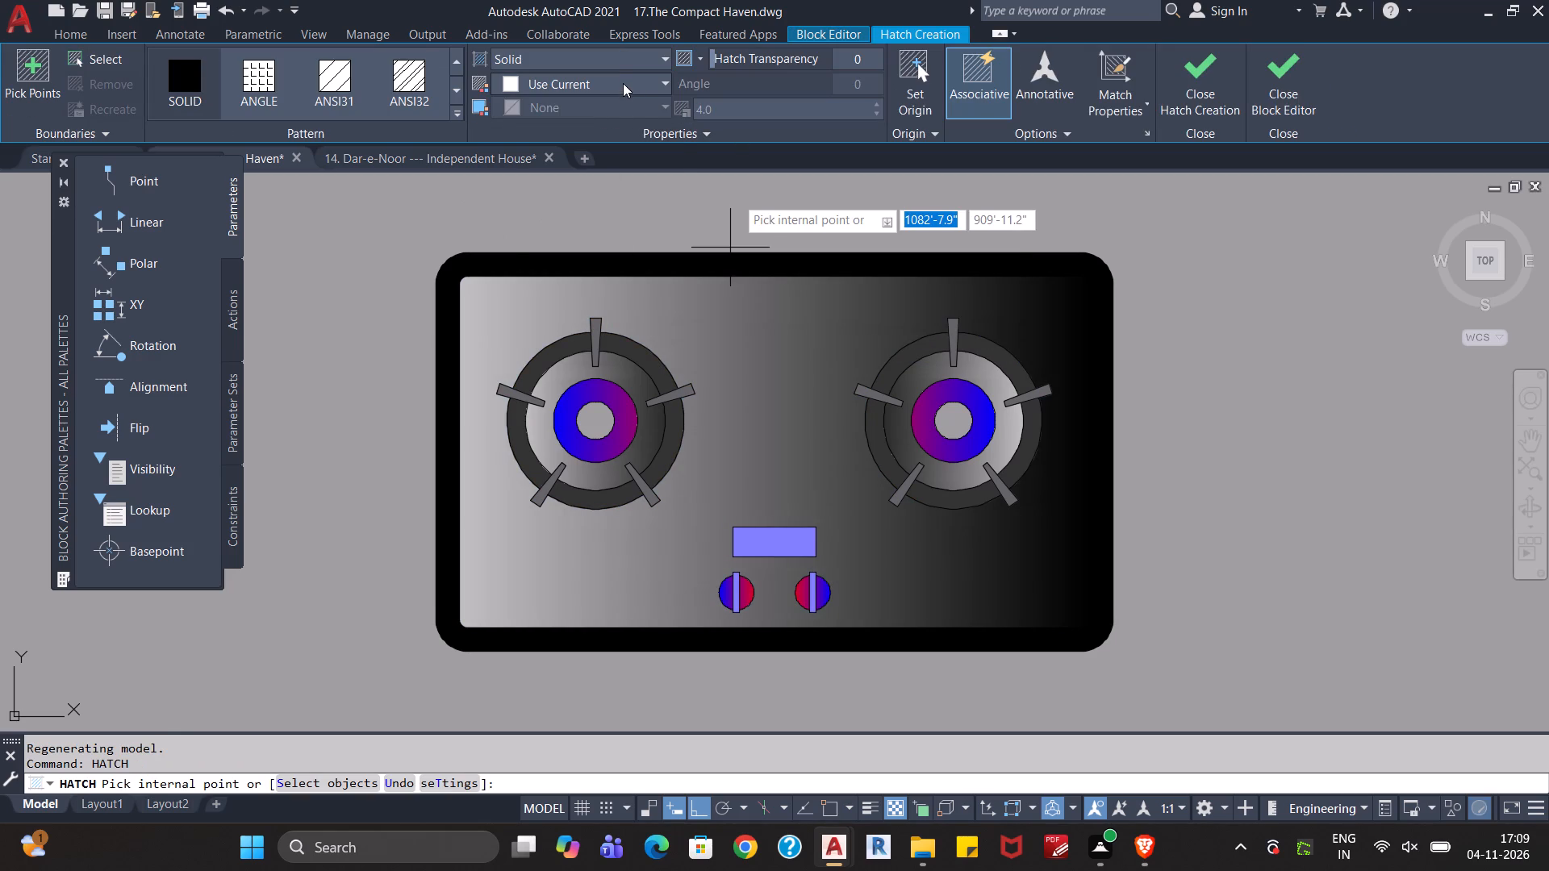
{"action": "left_click", "coordinate": [623, 85]}
{"action": "left_click", "coordinate": [617, 85]}
{"action": "left_click", "coordinate": [633, 54]}
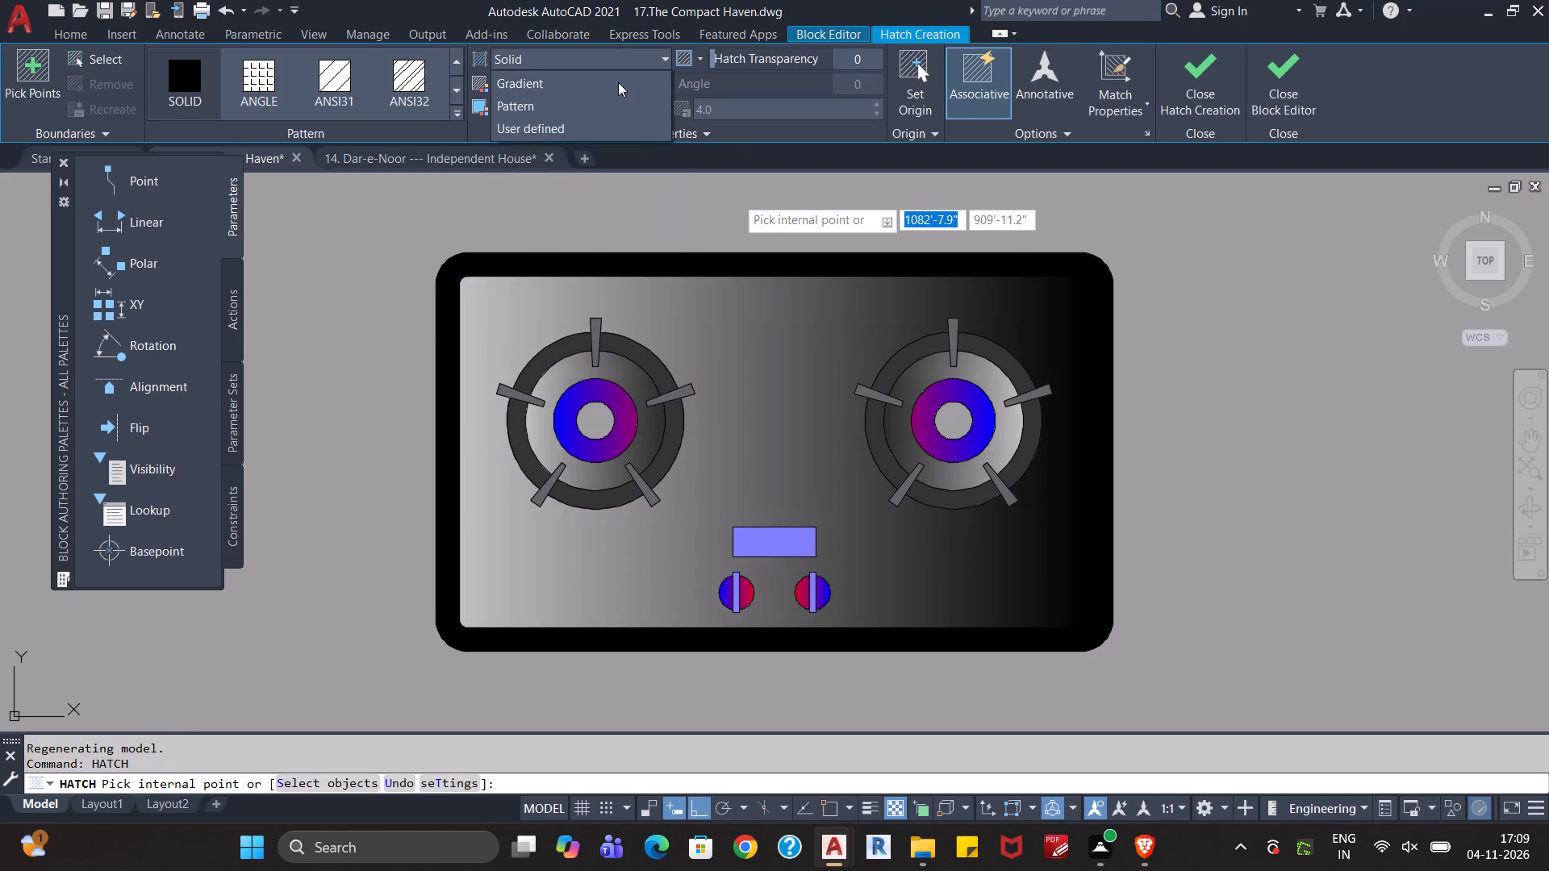
{"action": "left_click", "coordinate": [598, 103]}
{"action": "left_click", "coordinate": [615, 82]}
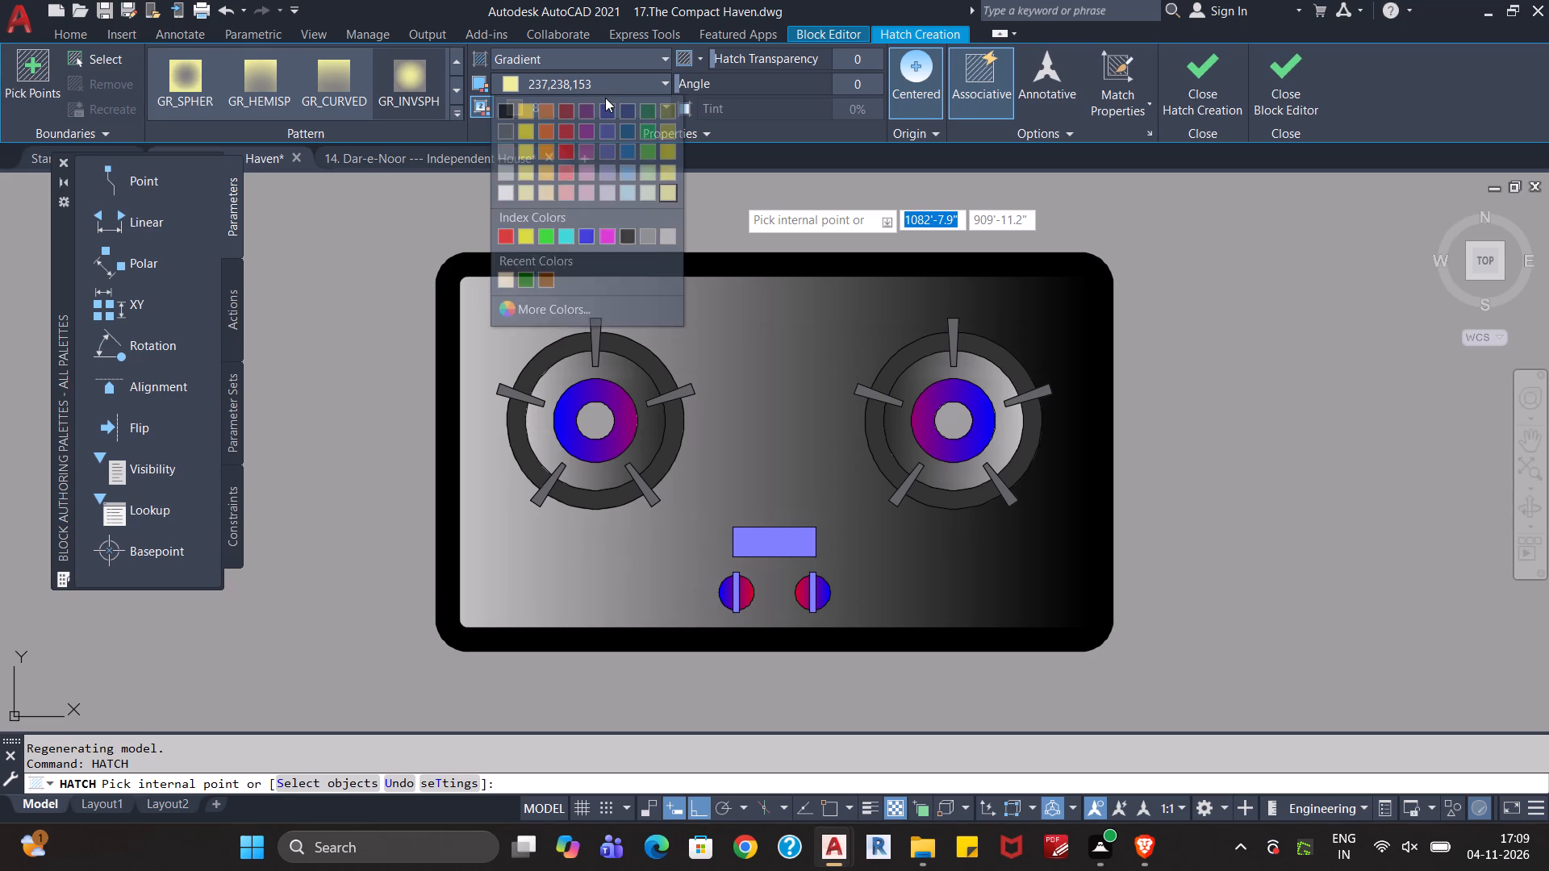
{"action": "left_click", "coordinate": [616, 79]}
{"action": "left_click", "coordinate": [713, 316]}
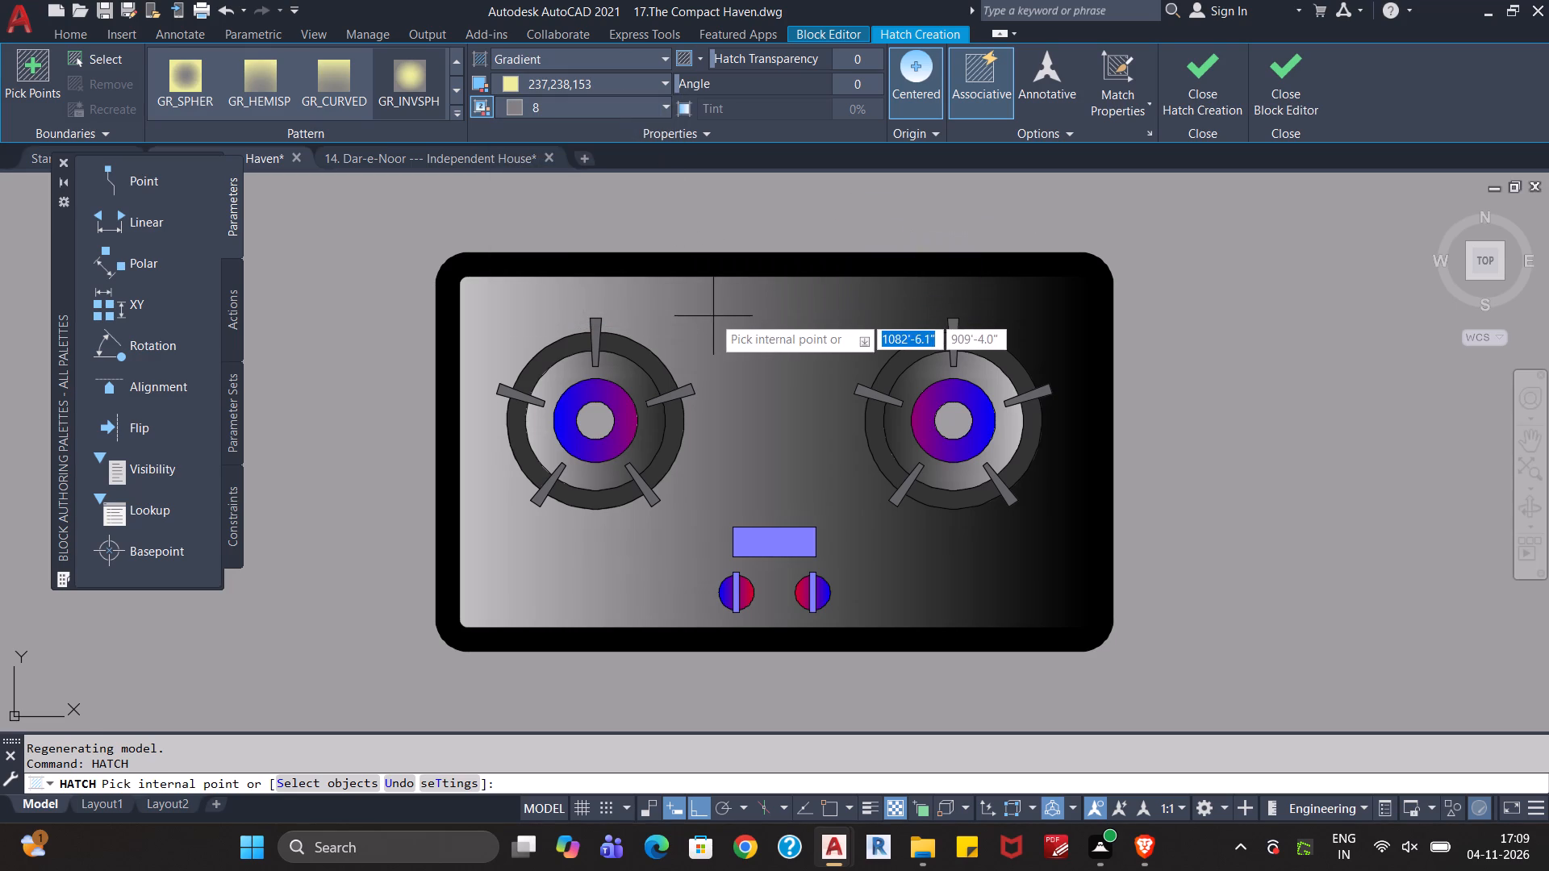
{"action": "left_click", "coordinate": [1187, 95]}
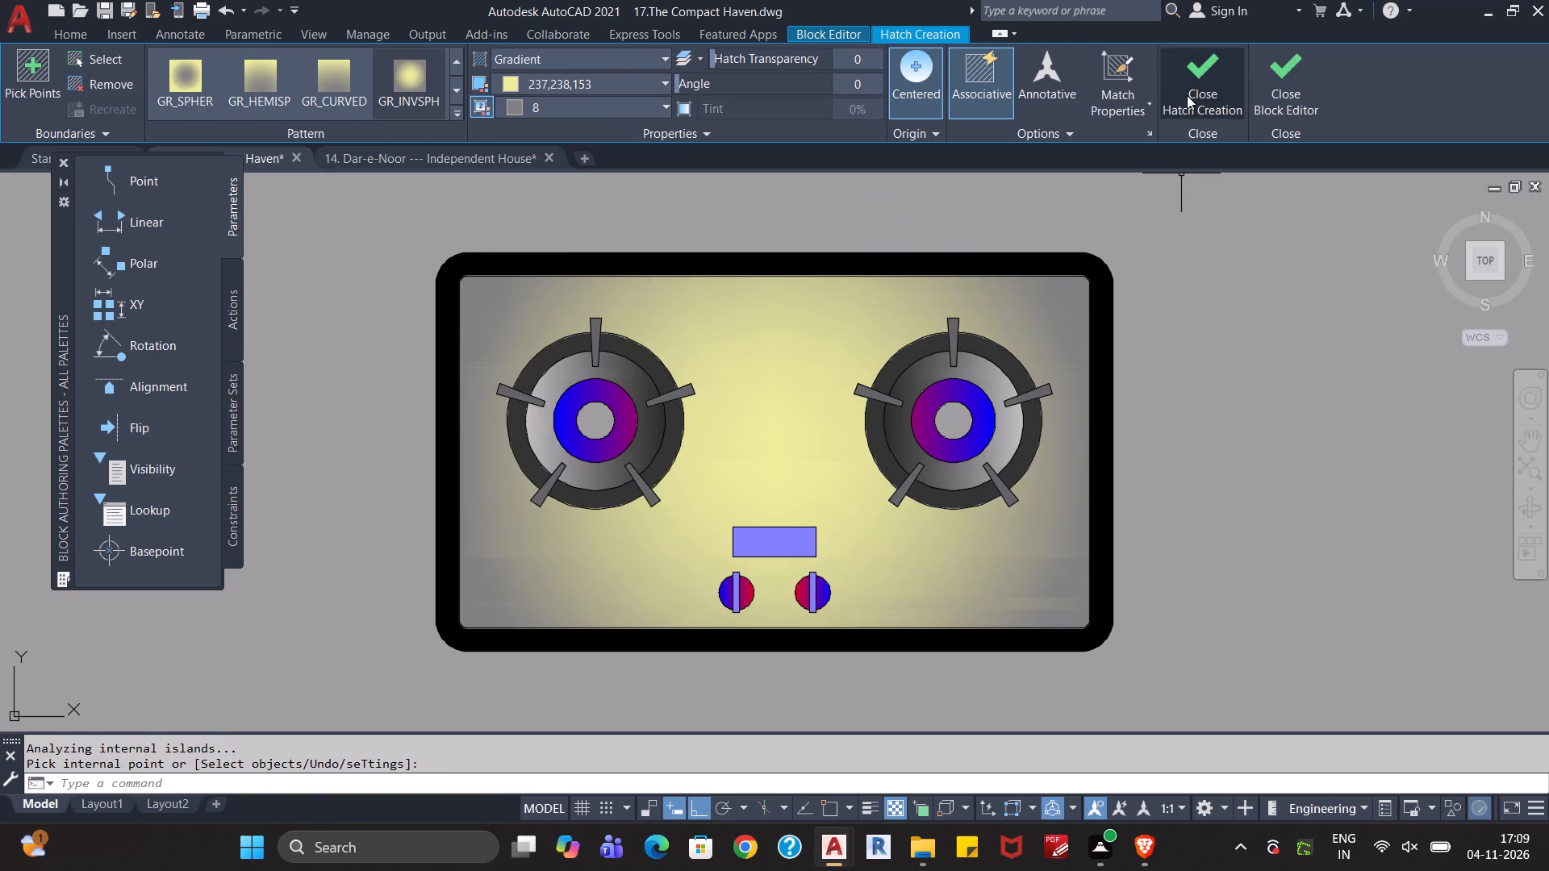
{"action": "left_click", "coordinate": [1327, 87]}
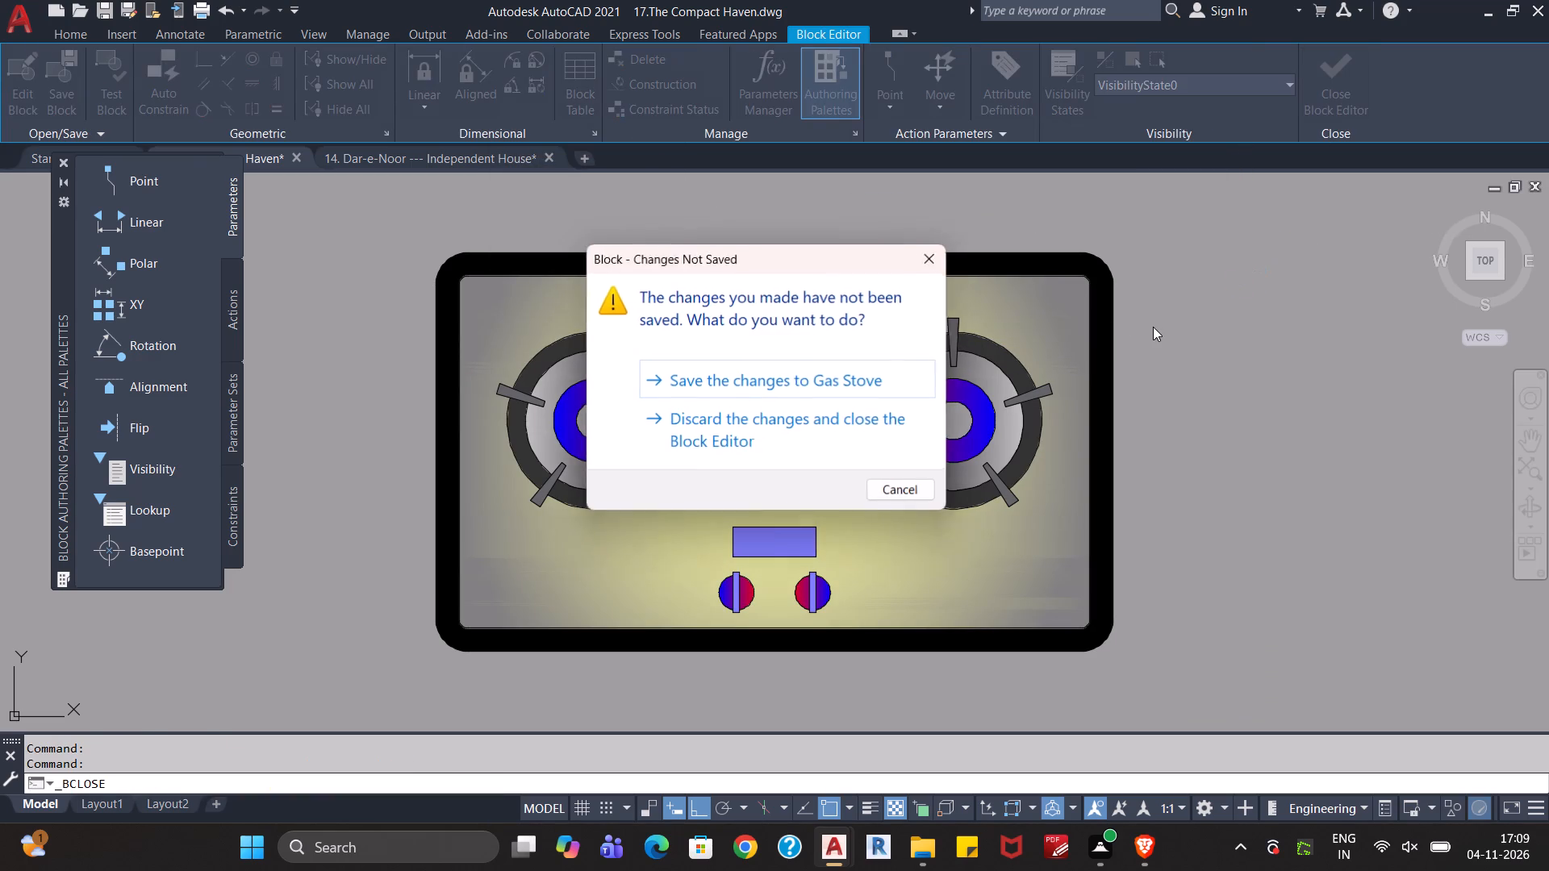
{"action": "left_click", "coordinate": [871, 383]}
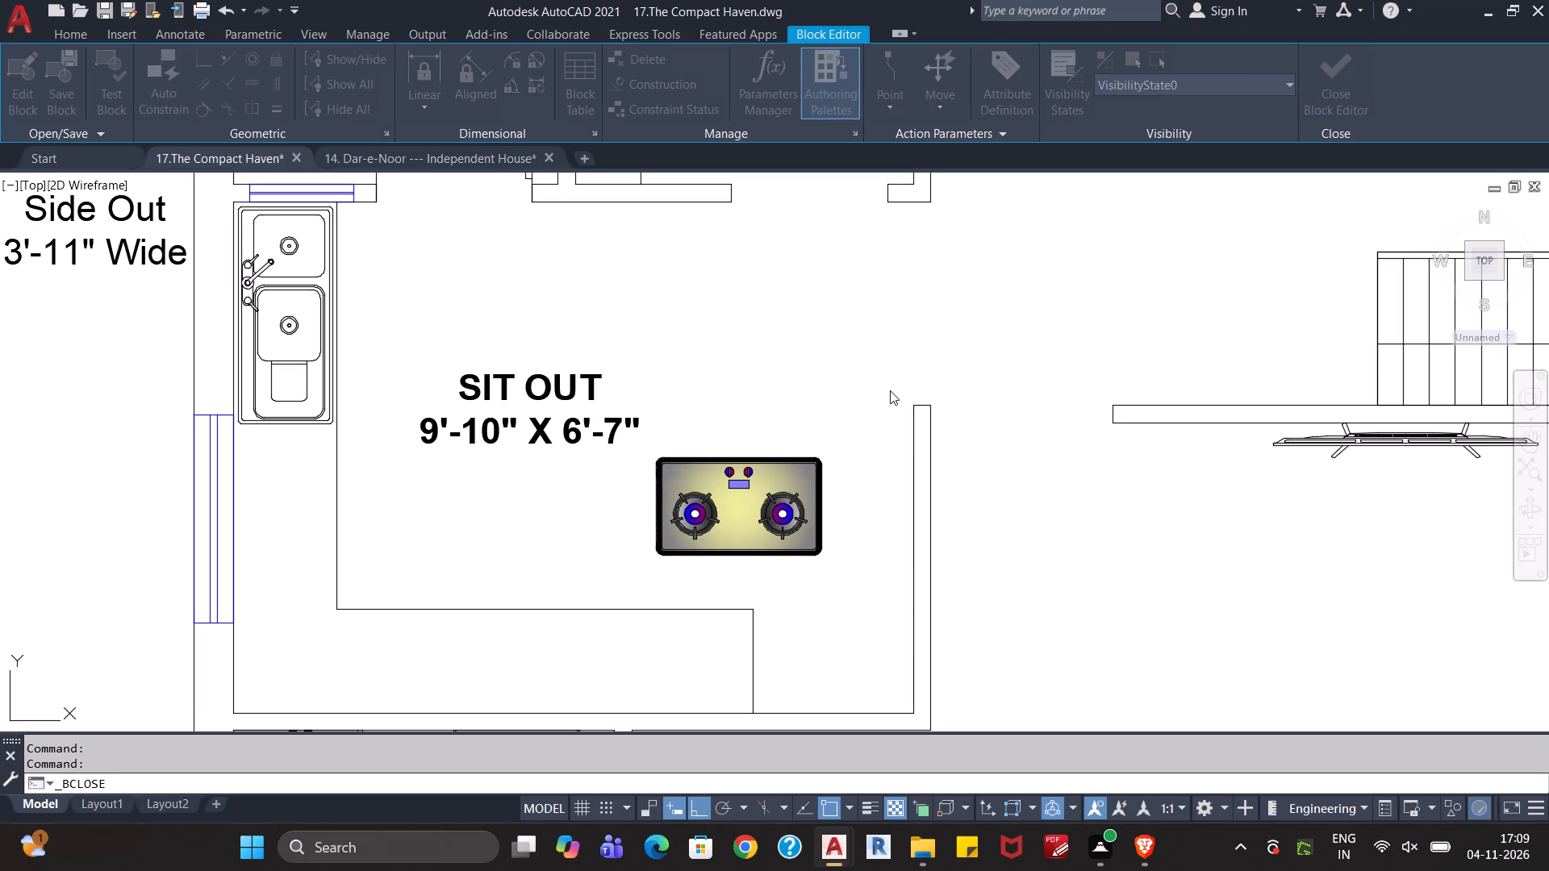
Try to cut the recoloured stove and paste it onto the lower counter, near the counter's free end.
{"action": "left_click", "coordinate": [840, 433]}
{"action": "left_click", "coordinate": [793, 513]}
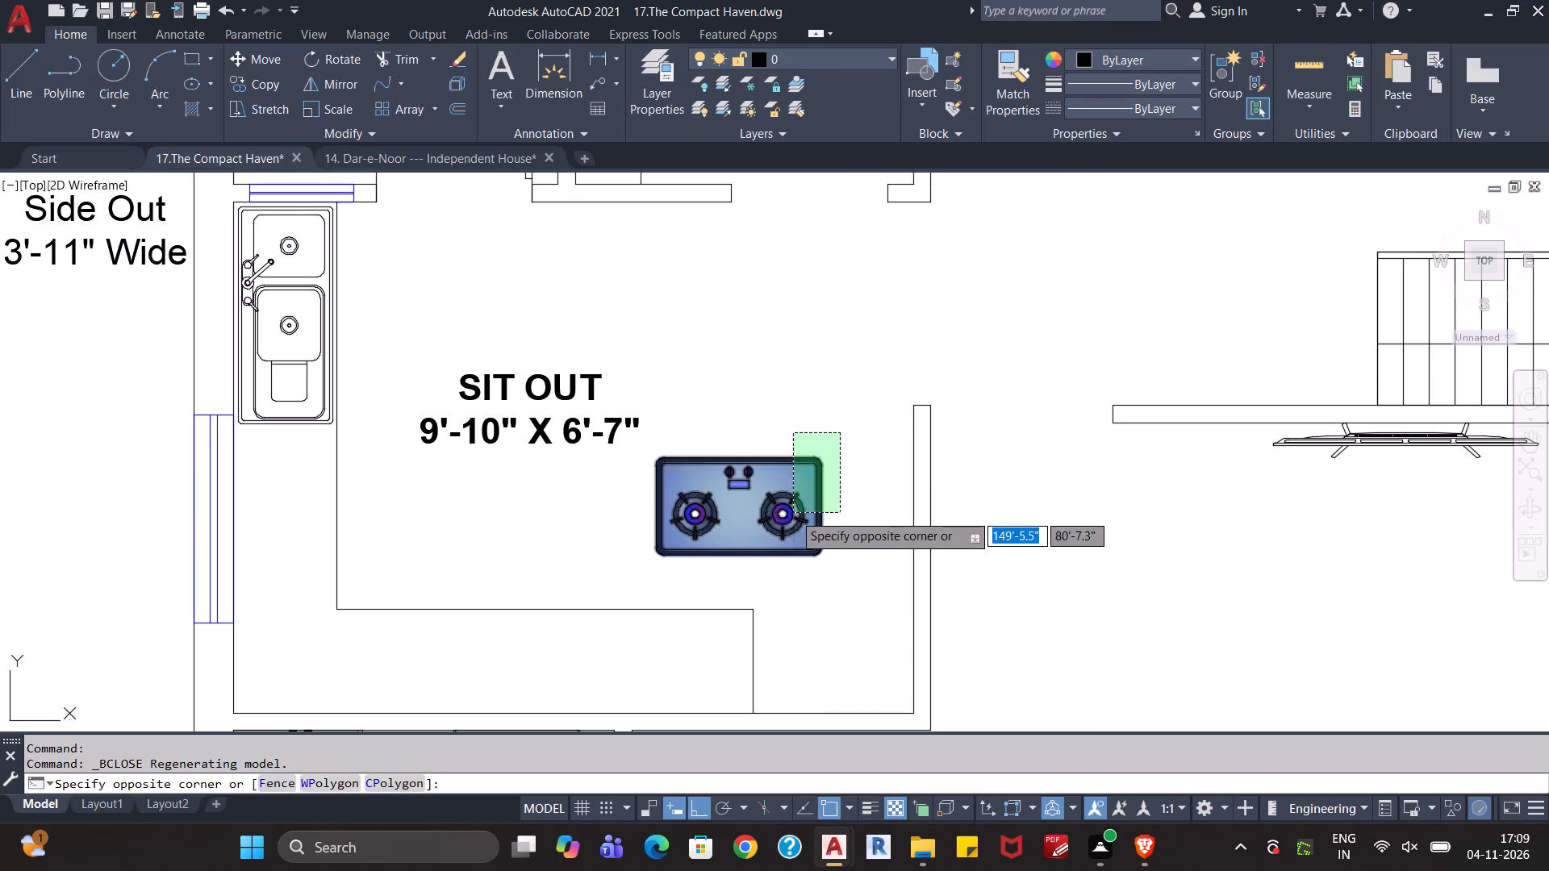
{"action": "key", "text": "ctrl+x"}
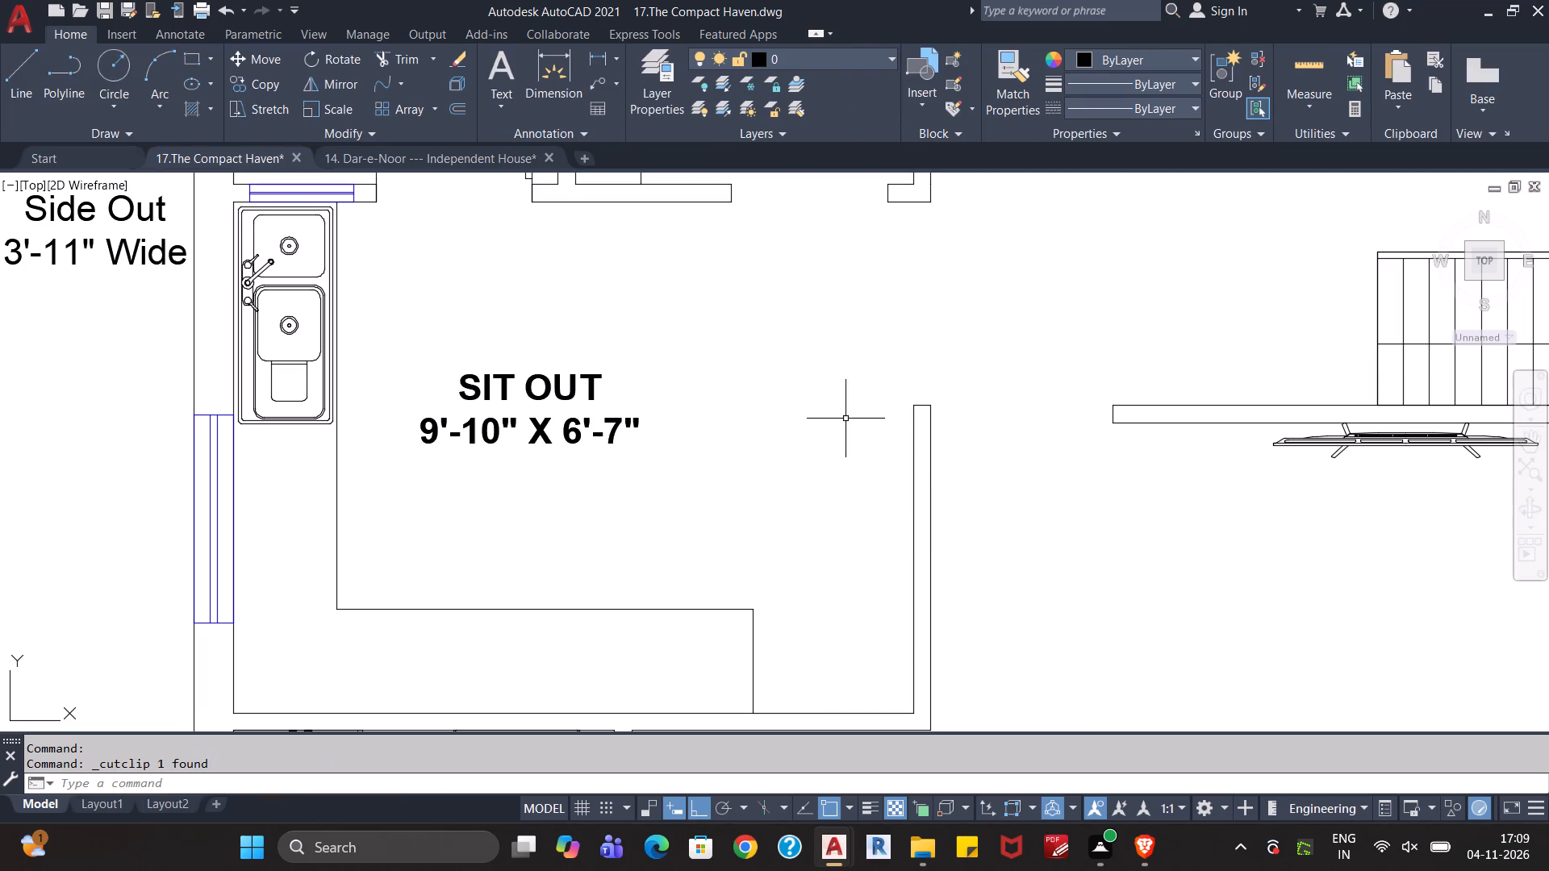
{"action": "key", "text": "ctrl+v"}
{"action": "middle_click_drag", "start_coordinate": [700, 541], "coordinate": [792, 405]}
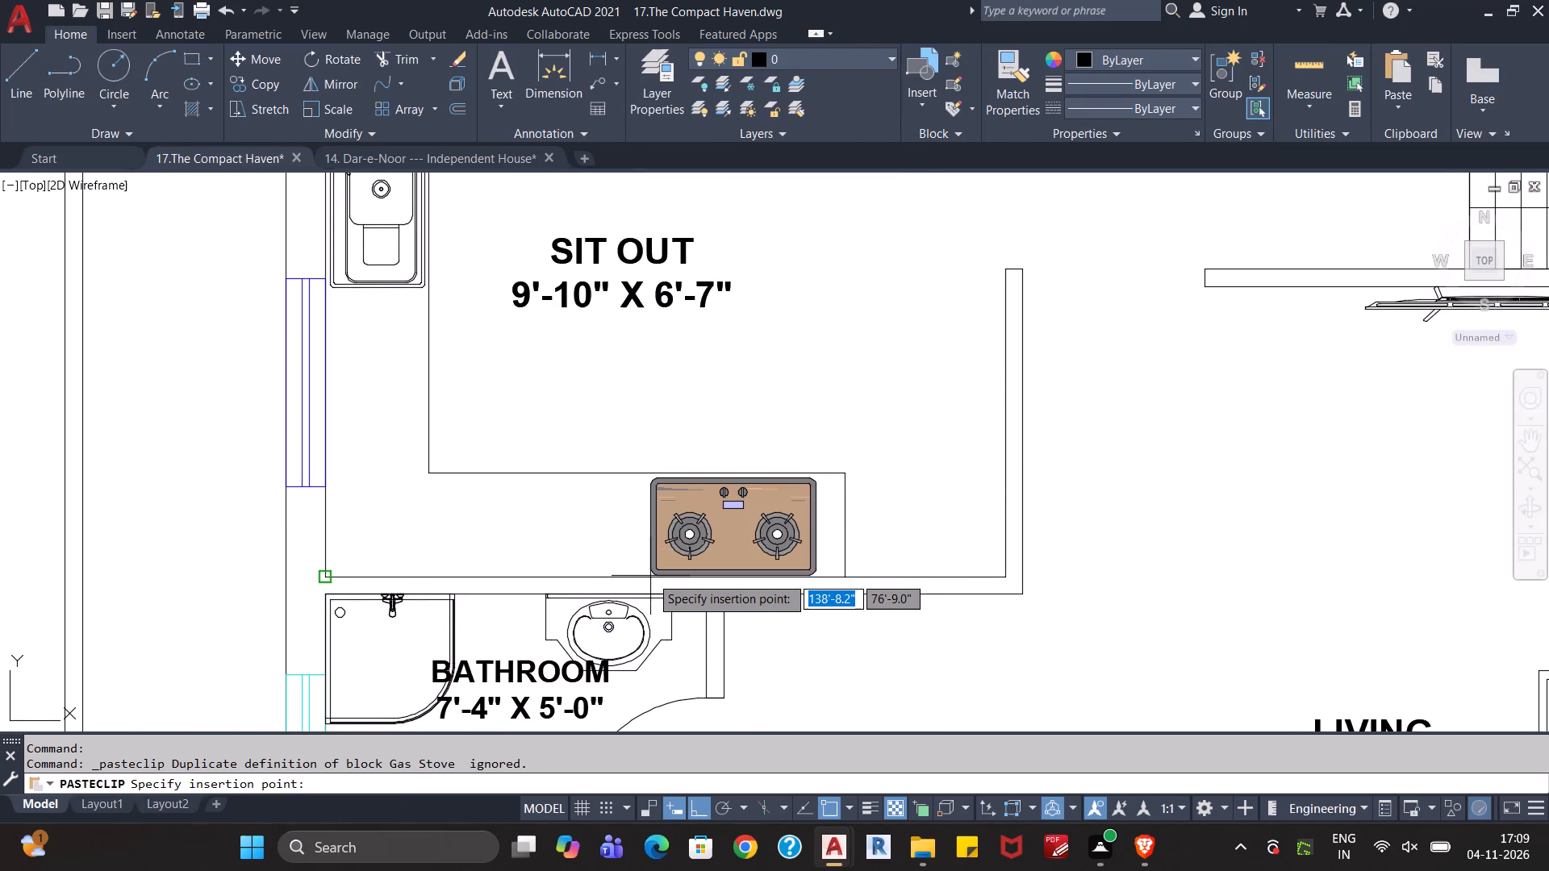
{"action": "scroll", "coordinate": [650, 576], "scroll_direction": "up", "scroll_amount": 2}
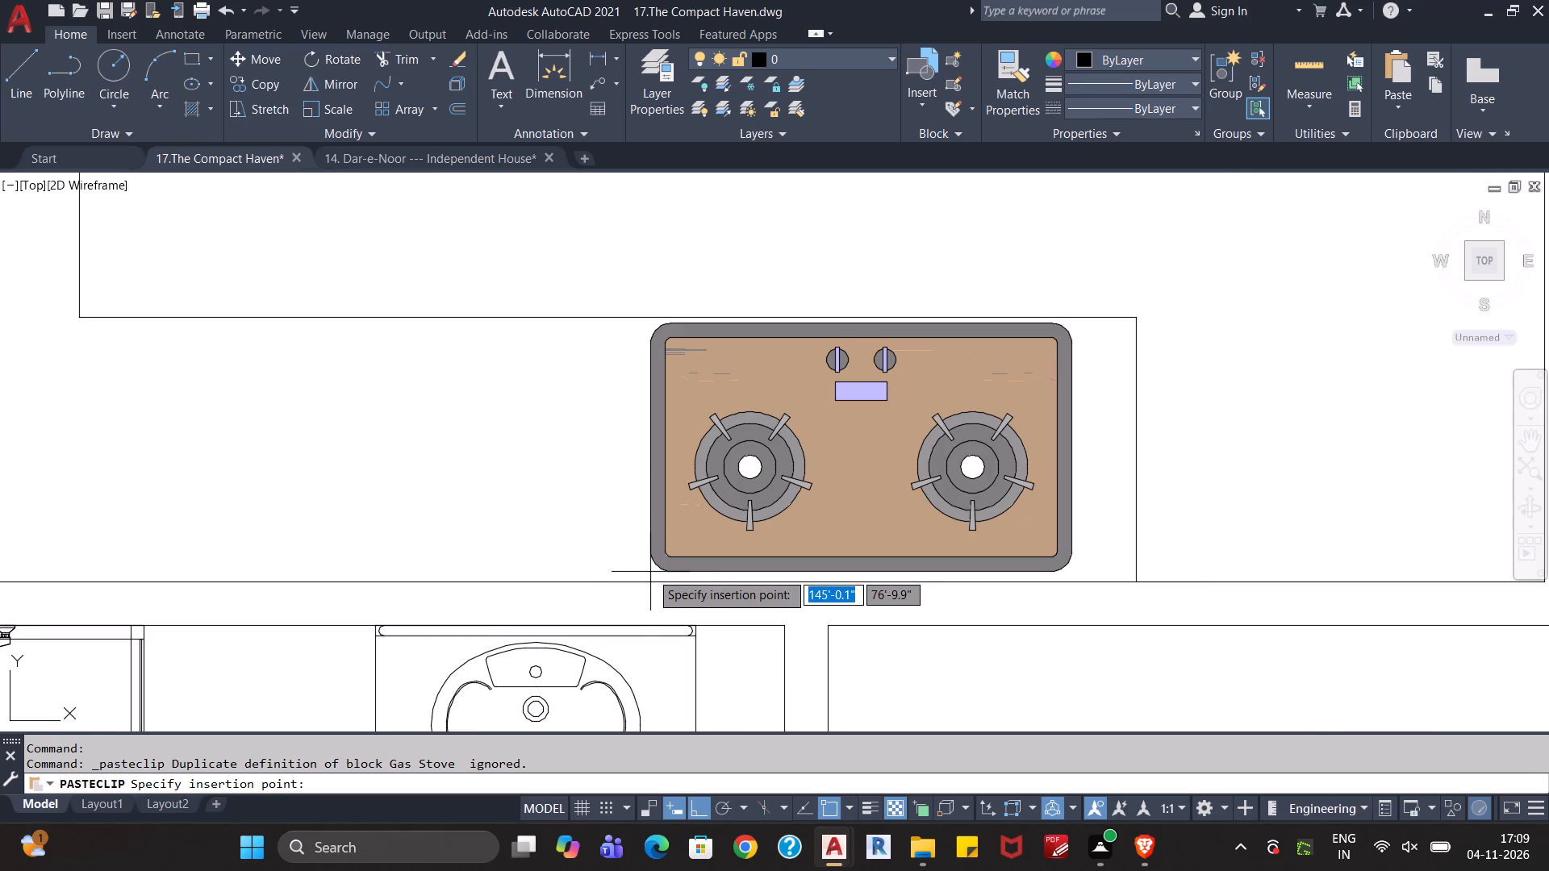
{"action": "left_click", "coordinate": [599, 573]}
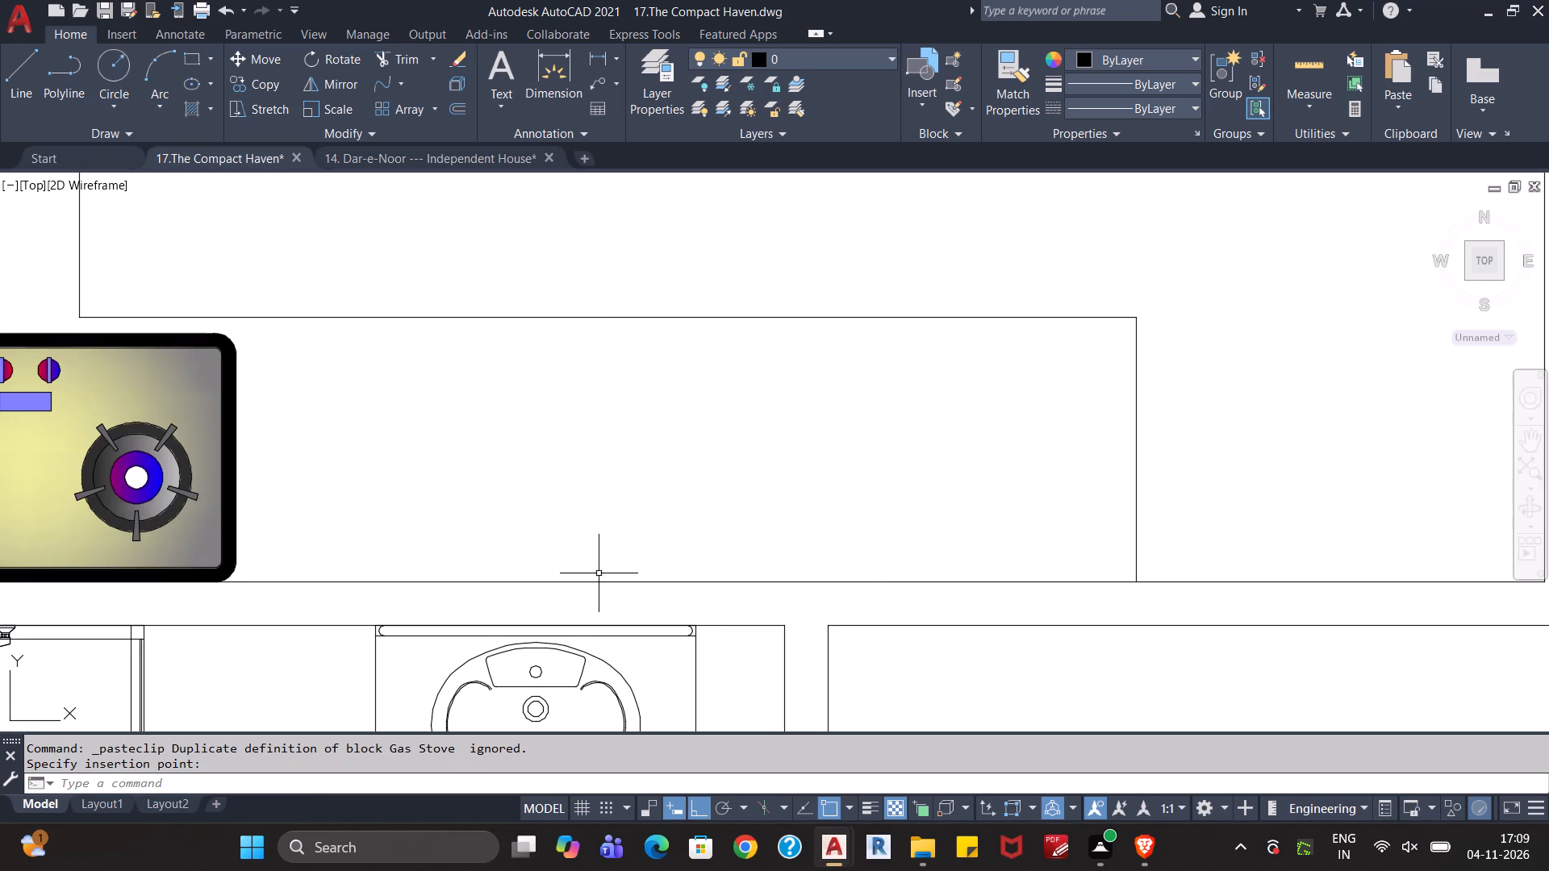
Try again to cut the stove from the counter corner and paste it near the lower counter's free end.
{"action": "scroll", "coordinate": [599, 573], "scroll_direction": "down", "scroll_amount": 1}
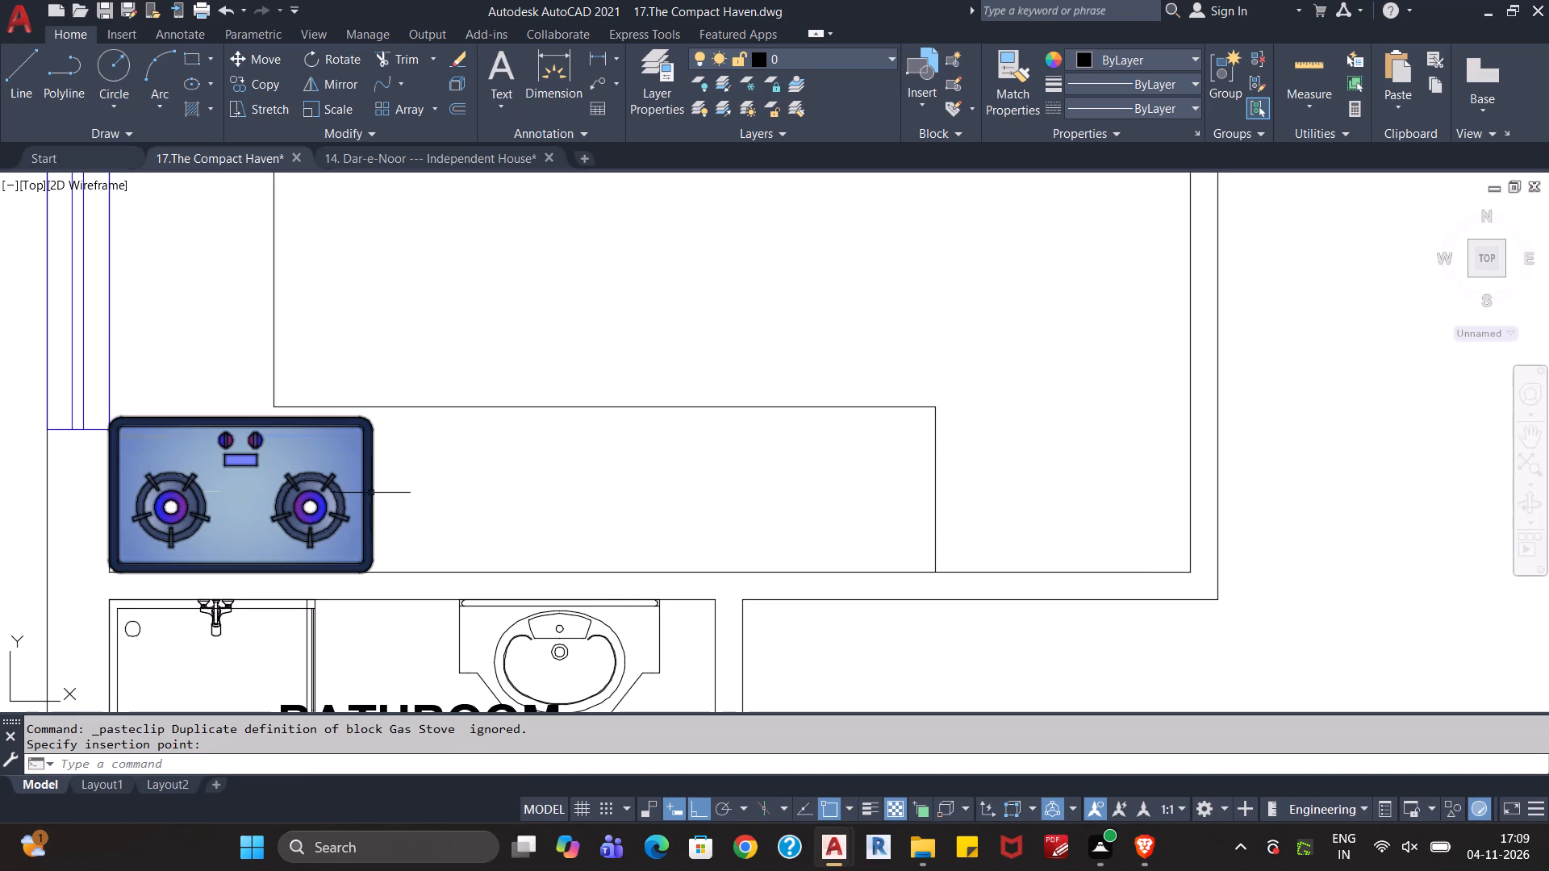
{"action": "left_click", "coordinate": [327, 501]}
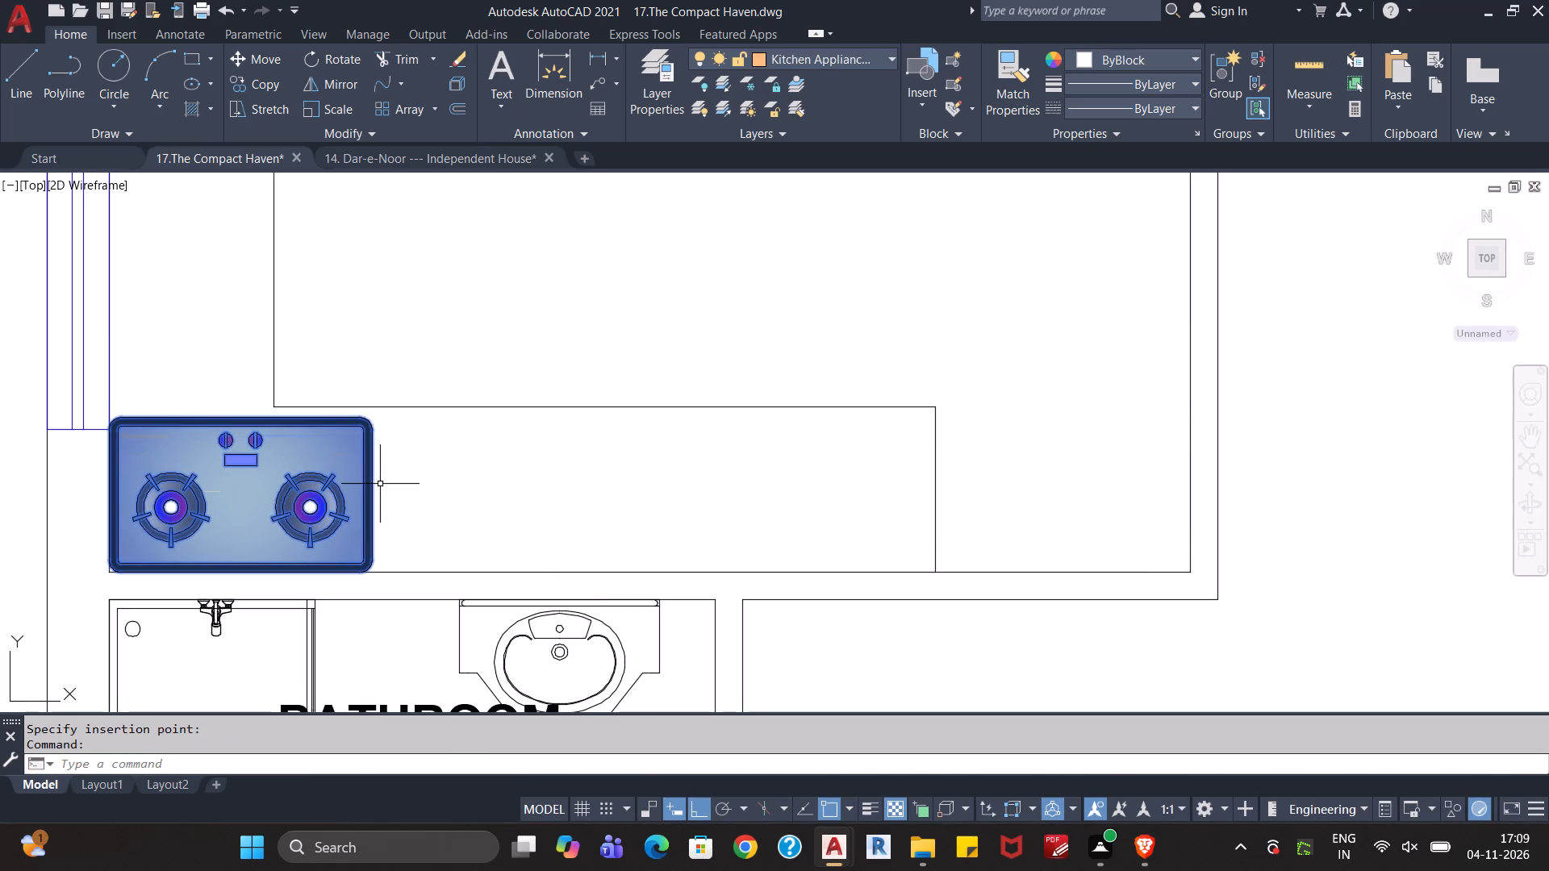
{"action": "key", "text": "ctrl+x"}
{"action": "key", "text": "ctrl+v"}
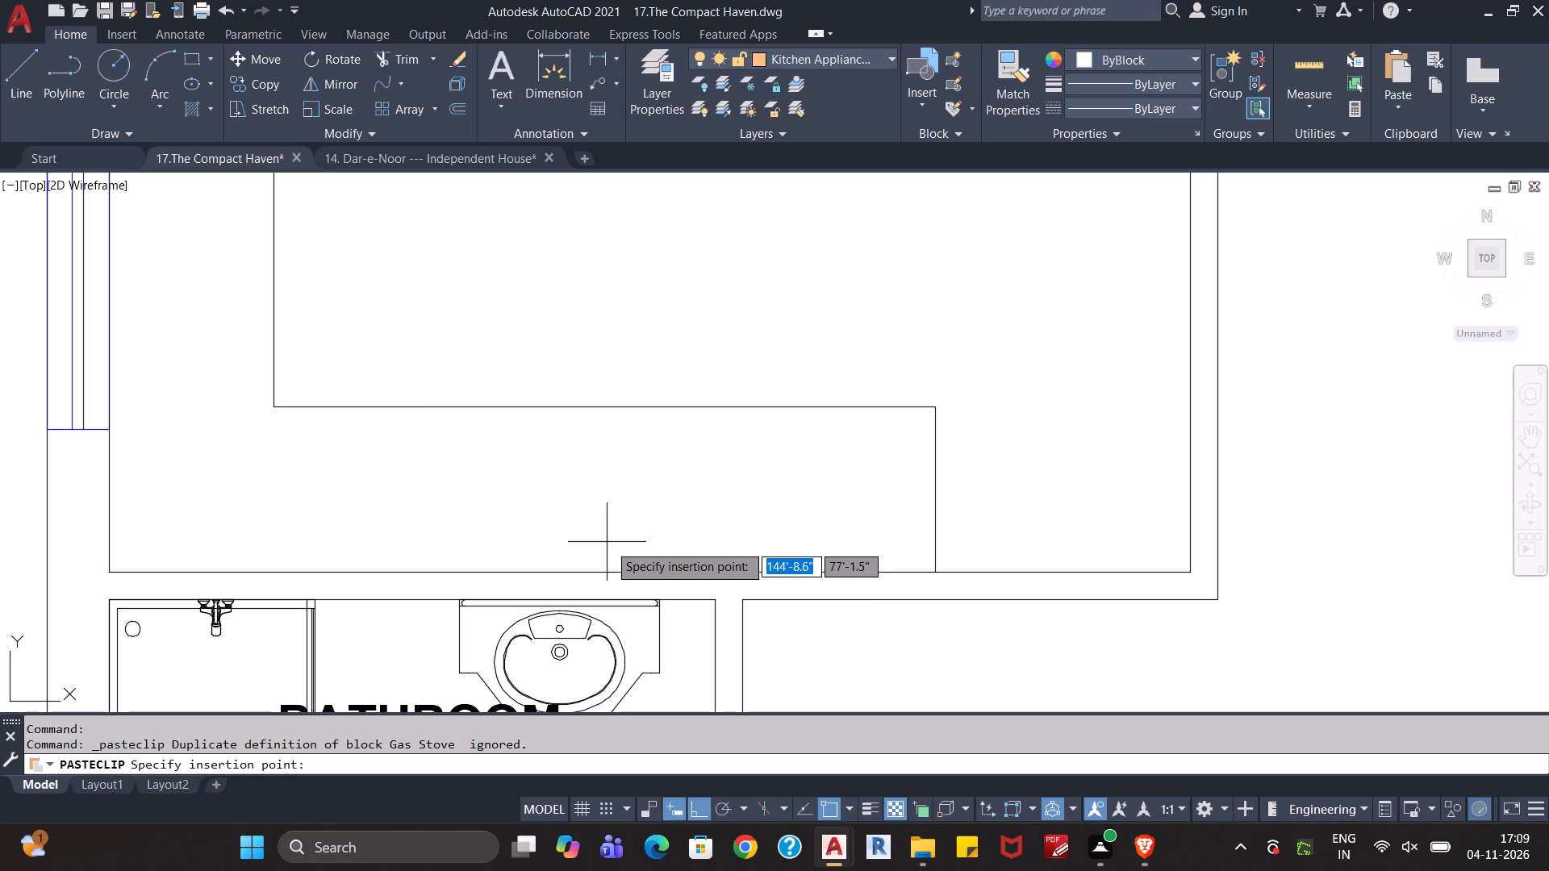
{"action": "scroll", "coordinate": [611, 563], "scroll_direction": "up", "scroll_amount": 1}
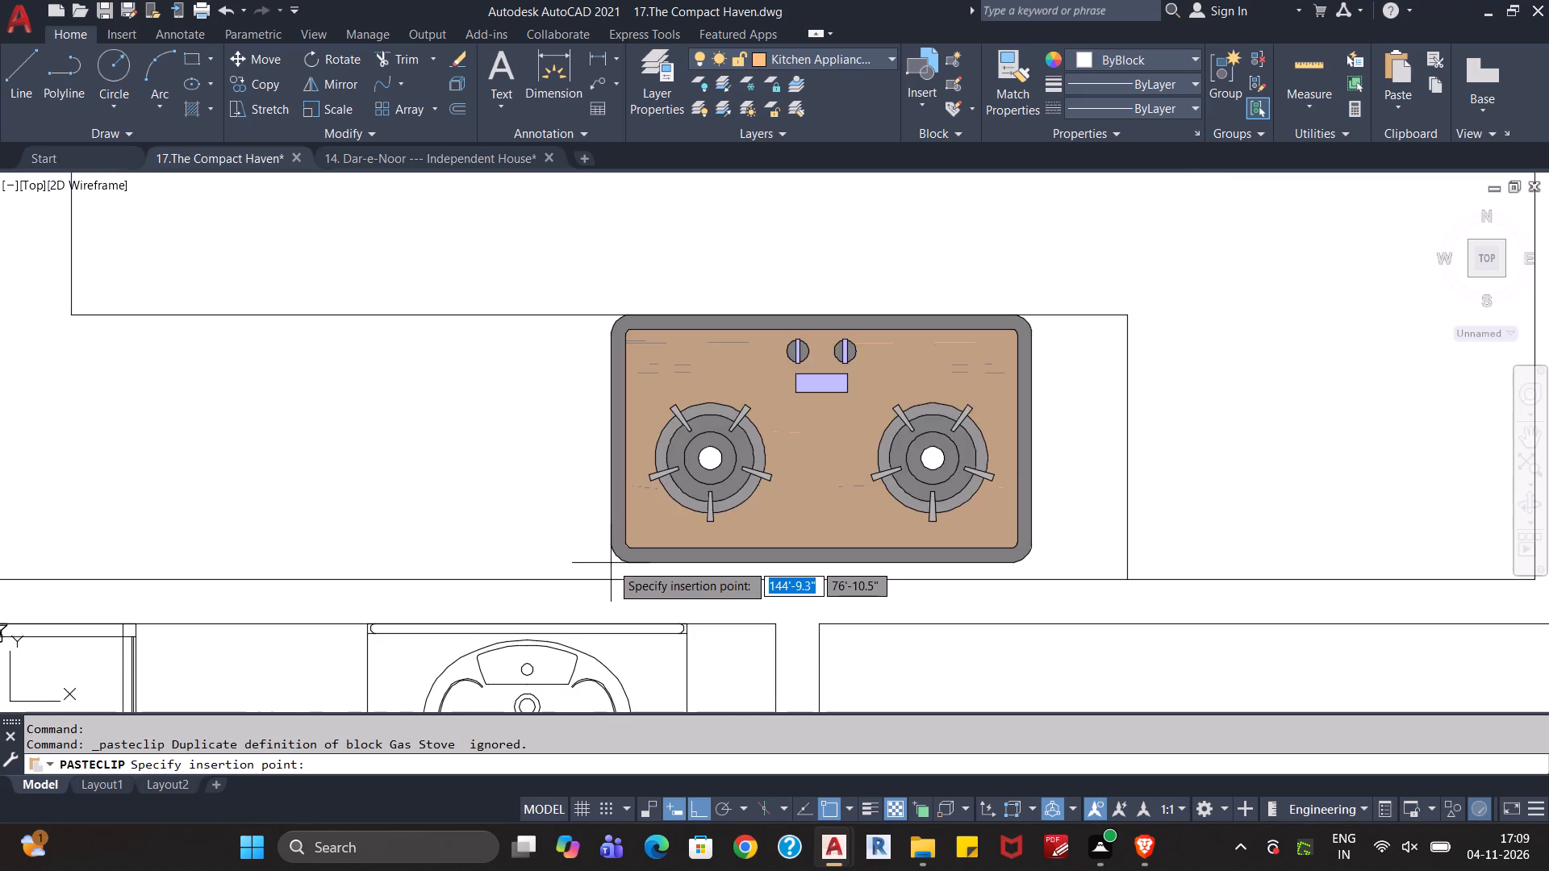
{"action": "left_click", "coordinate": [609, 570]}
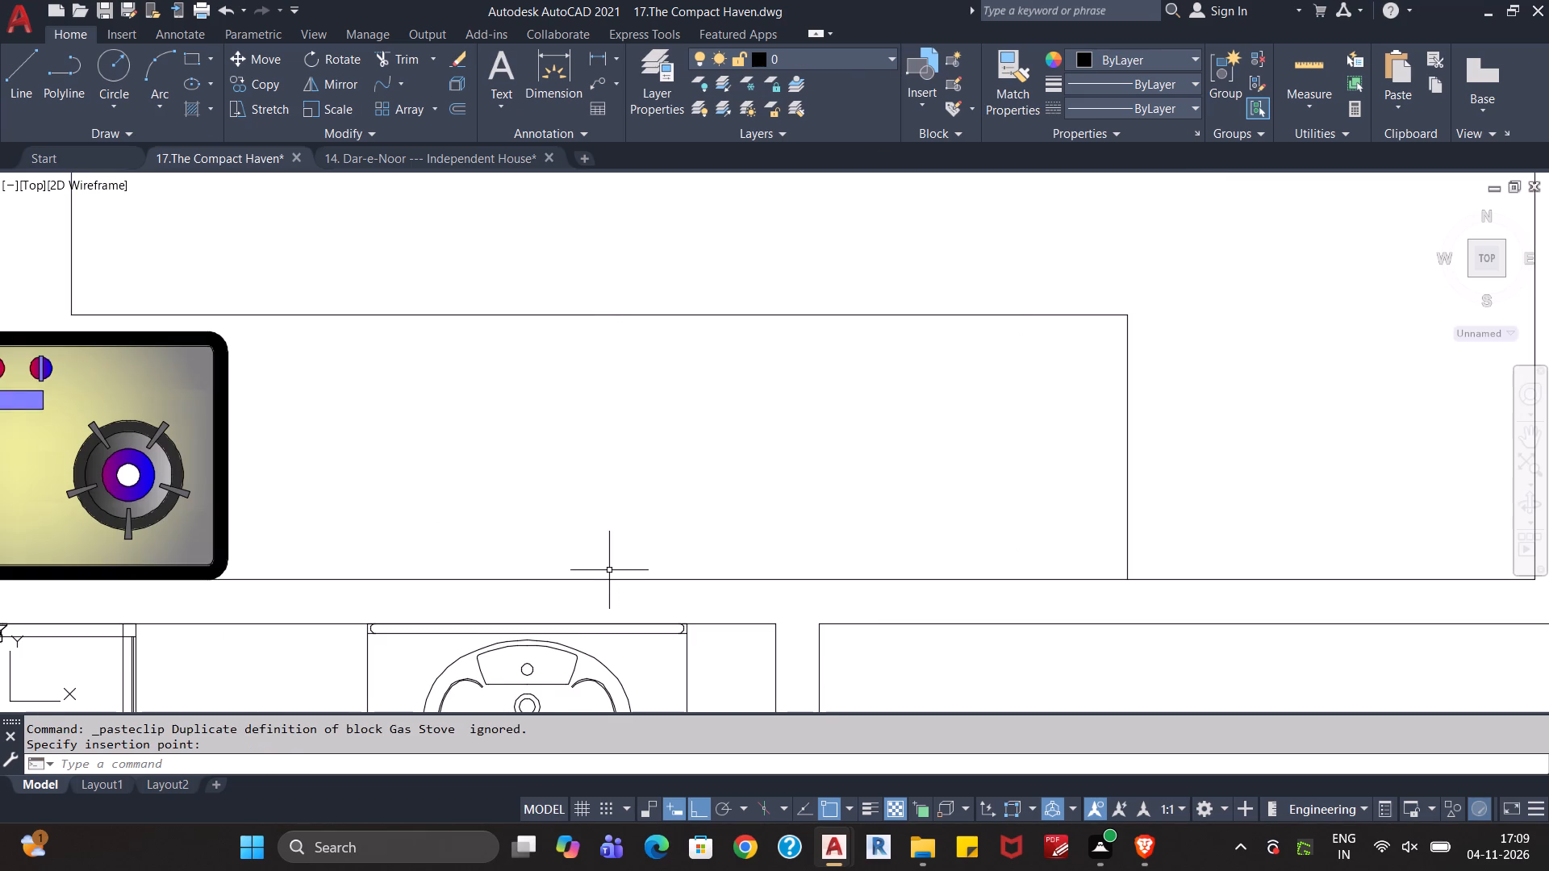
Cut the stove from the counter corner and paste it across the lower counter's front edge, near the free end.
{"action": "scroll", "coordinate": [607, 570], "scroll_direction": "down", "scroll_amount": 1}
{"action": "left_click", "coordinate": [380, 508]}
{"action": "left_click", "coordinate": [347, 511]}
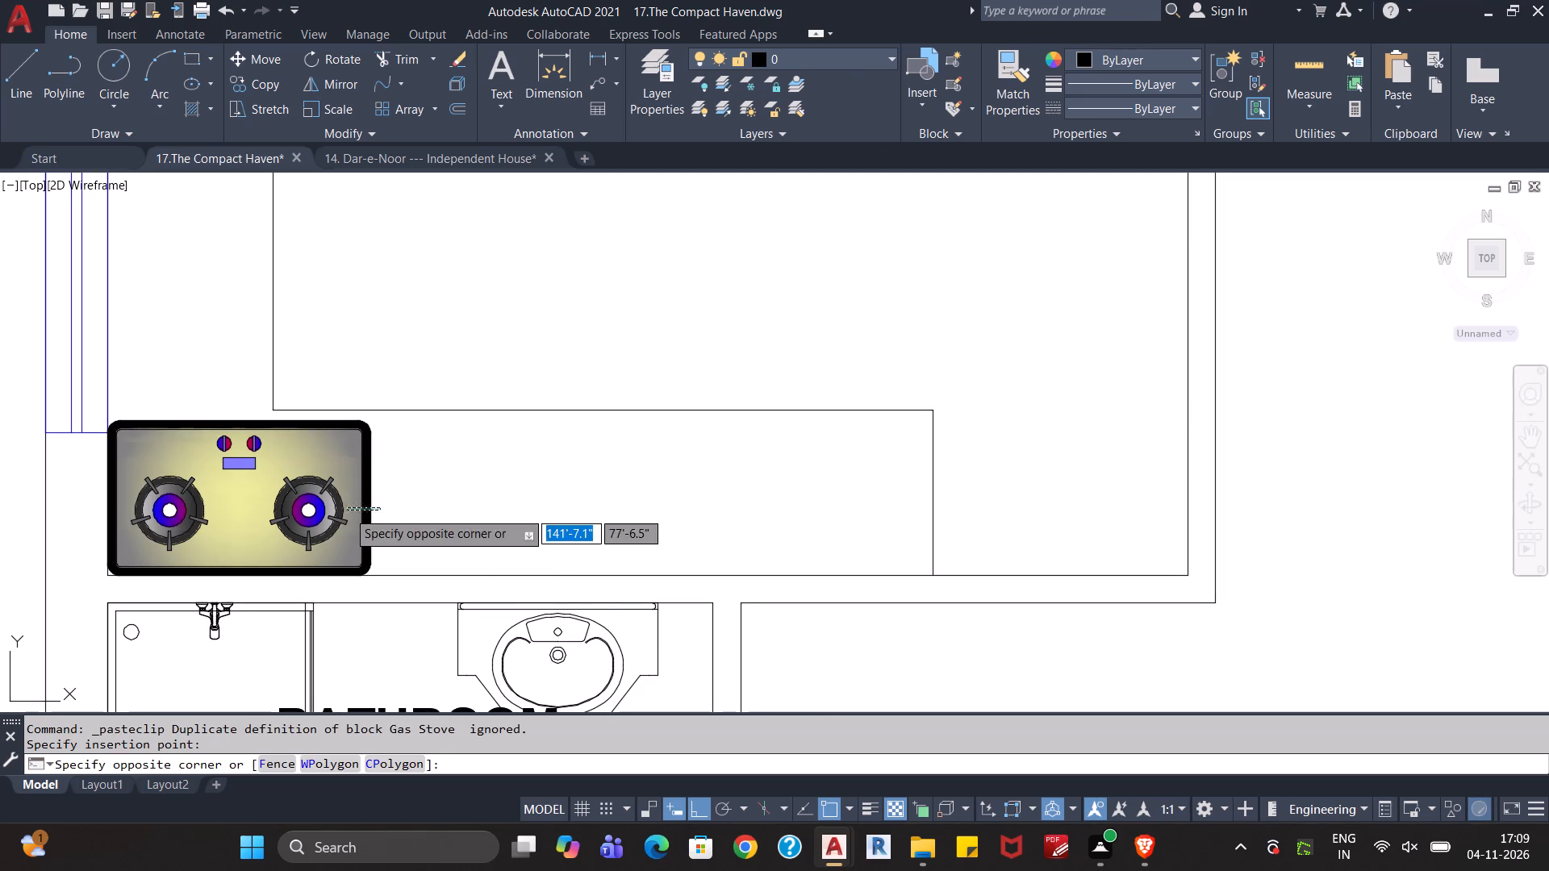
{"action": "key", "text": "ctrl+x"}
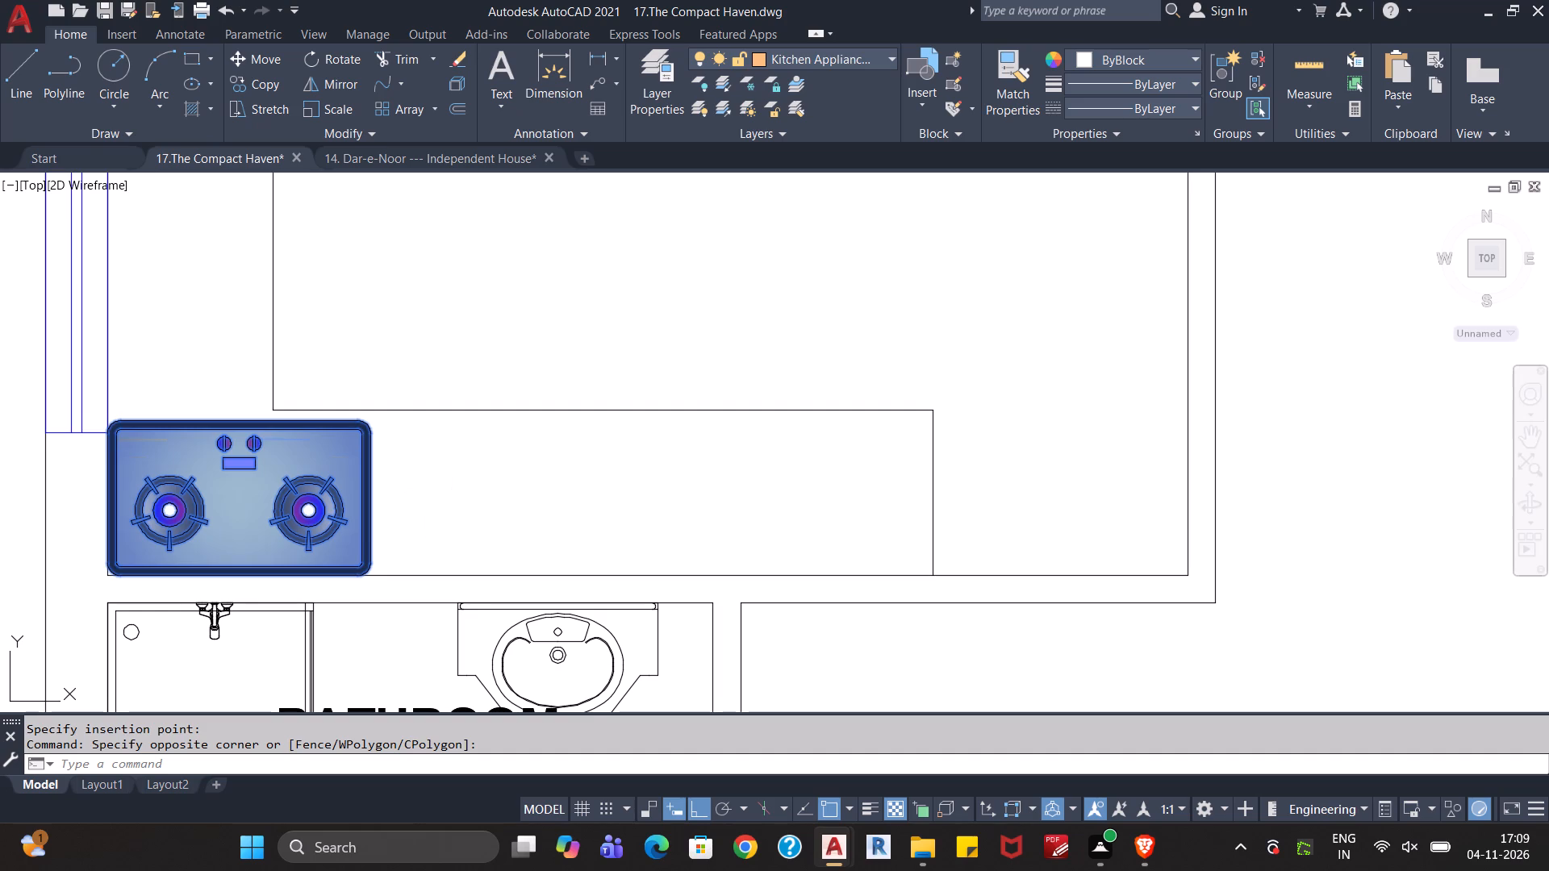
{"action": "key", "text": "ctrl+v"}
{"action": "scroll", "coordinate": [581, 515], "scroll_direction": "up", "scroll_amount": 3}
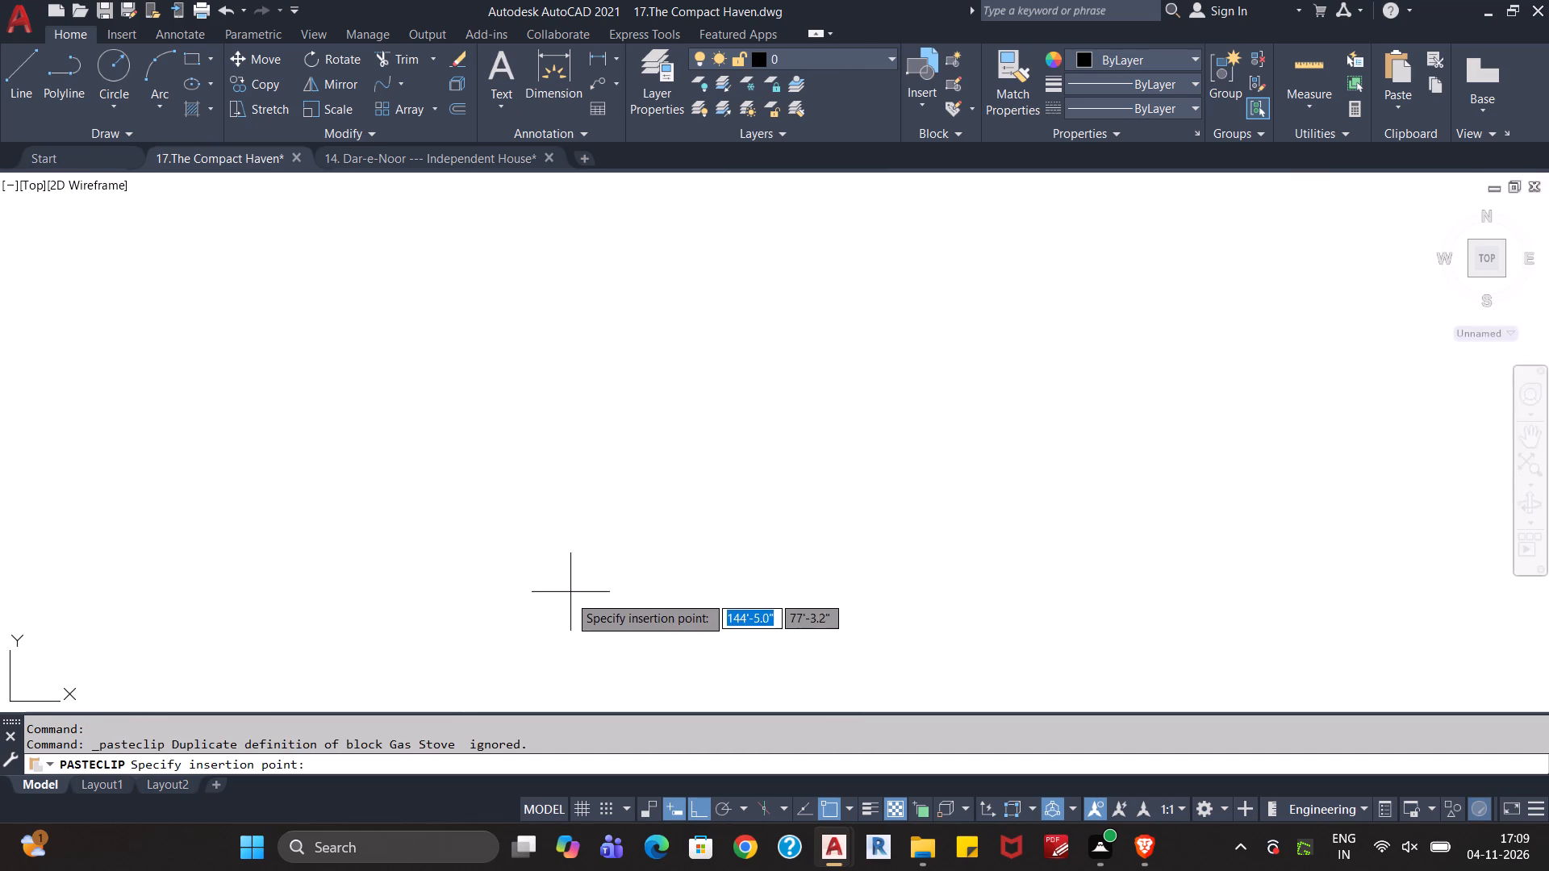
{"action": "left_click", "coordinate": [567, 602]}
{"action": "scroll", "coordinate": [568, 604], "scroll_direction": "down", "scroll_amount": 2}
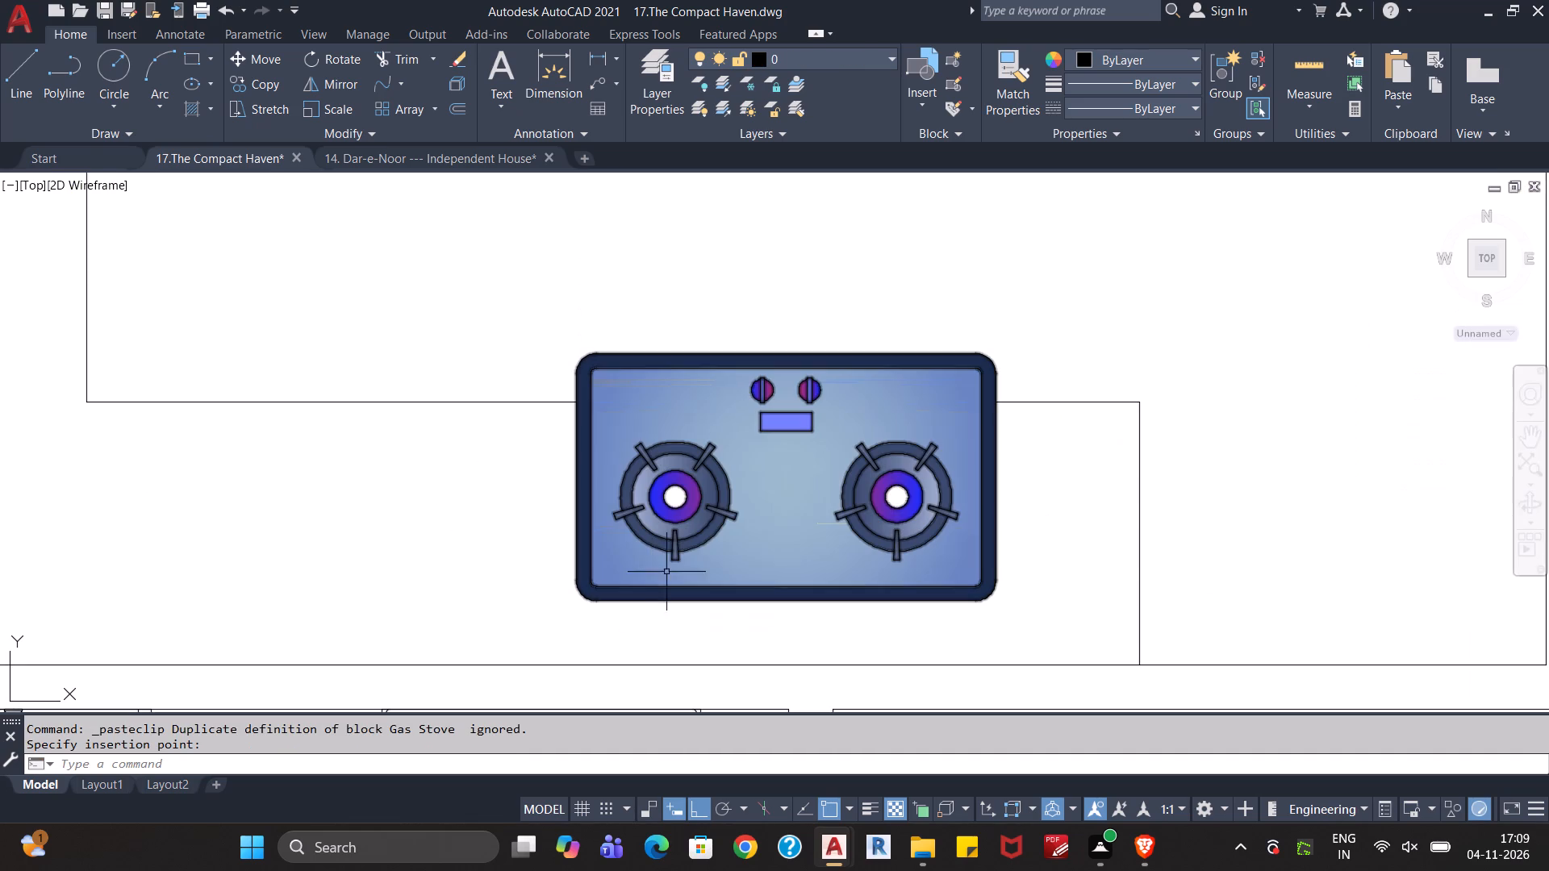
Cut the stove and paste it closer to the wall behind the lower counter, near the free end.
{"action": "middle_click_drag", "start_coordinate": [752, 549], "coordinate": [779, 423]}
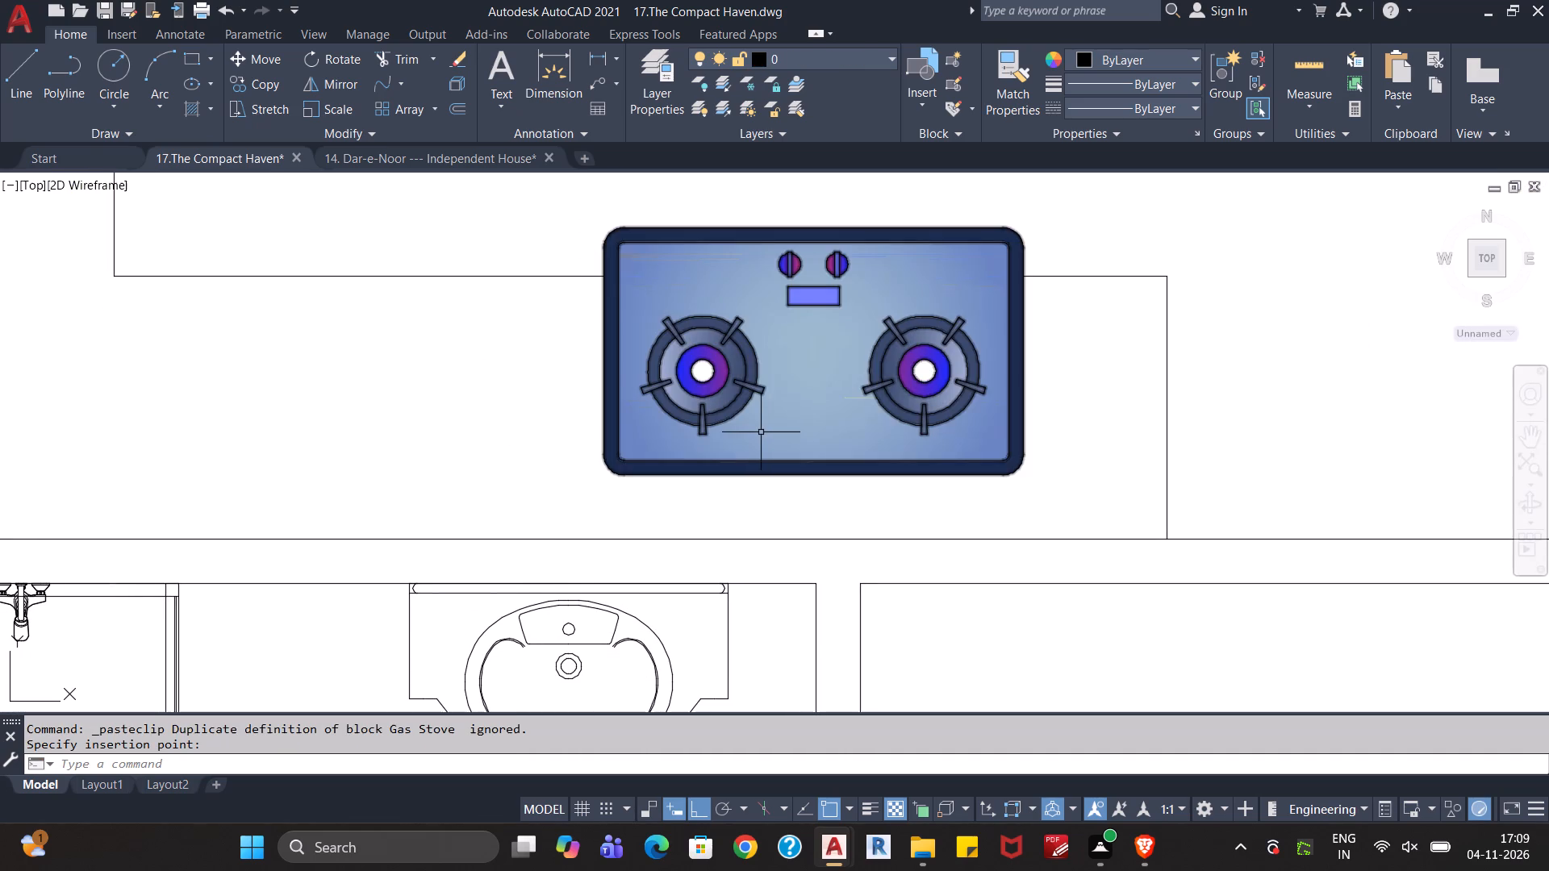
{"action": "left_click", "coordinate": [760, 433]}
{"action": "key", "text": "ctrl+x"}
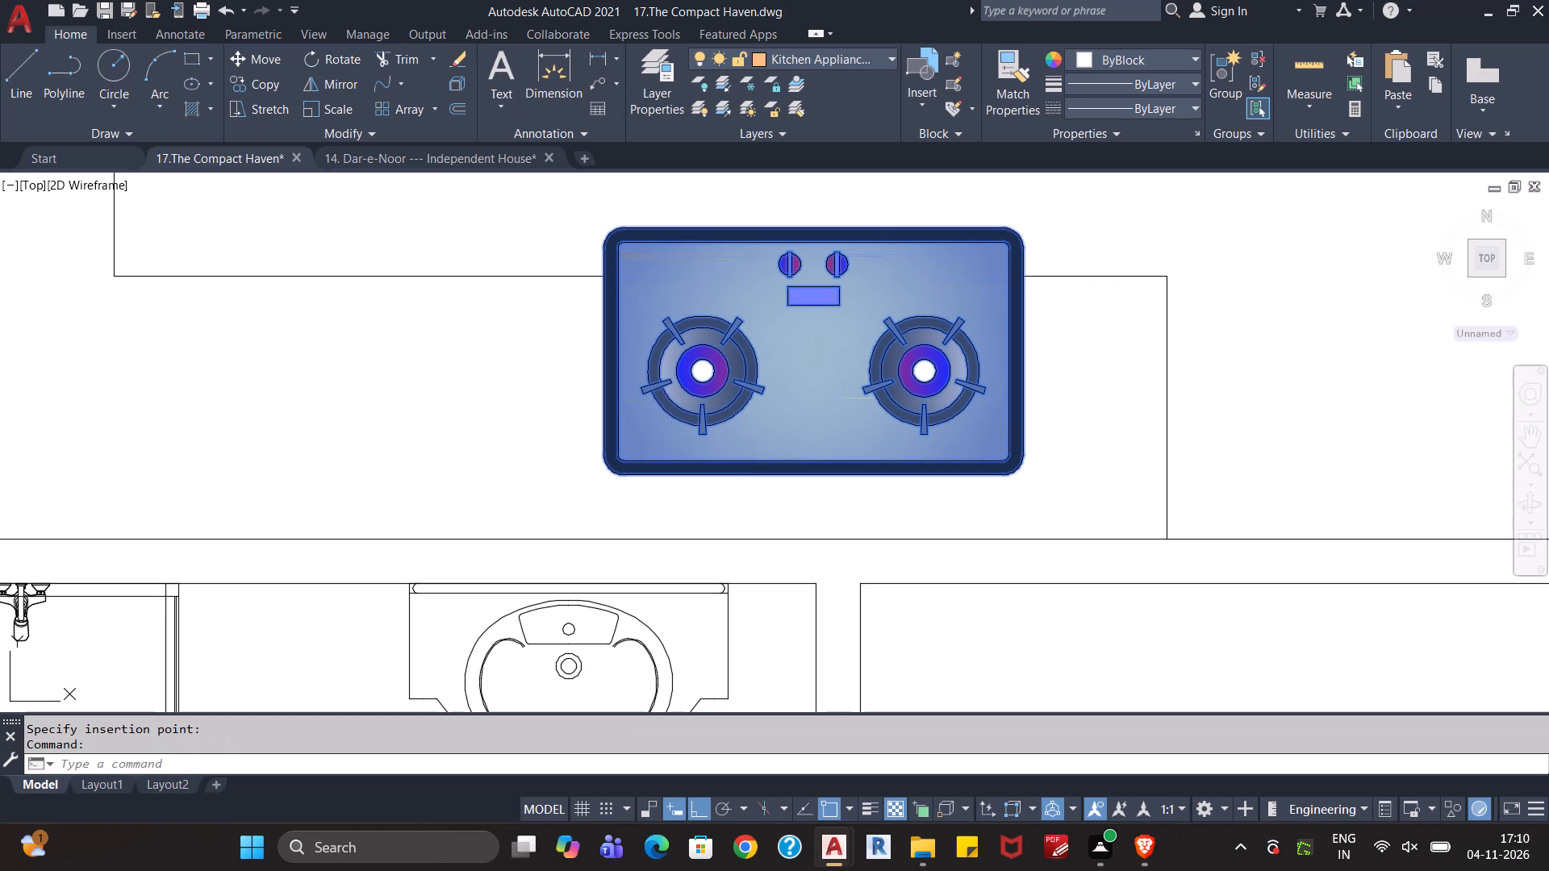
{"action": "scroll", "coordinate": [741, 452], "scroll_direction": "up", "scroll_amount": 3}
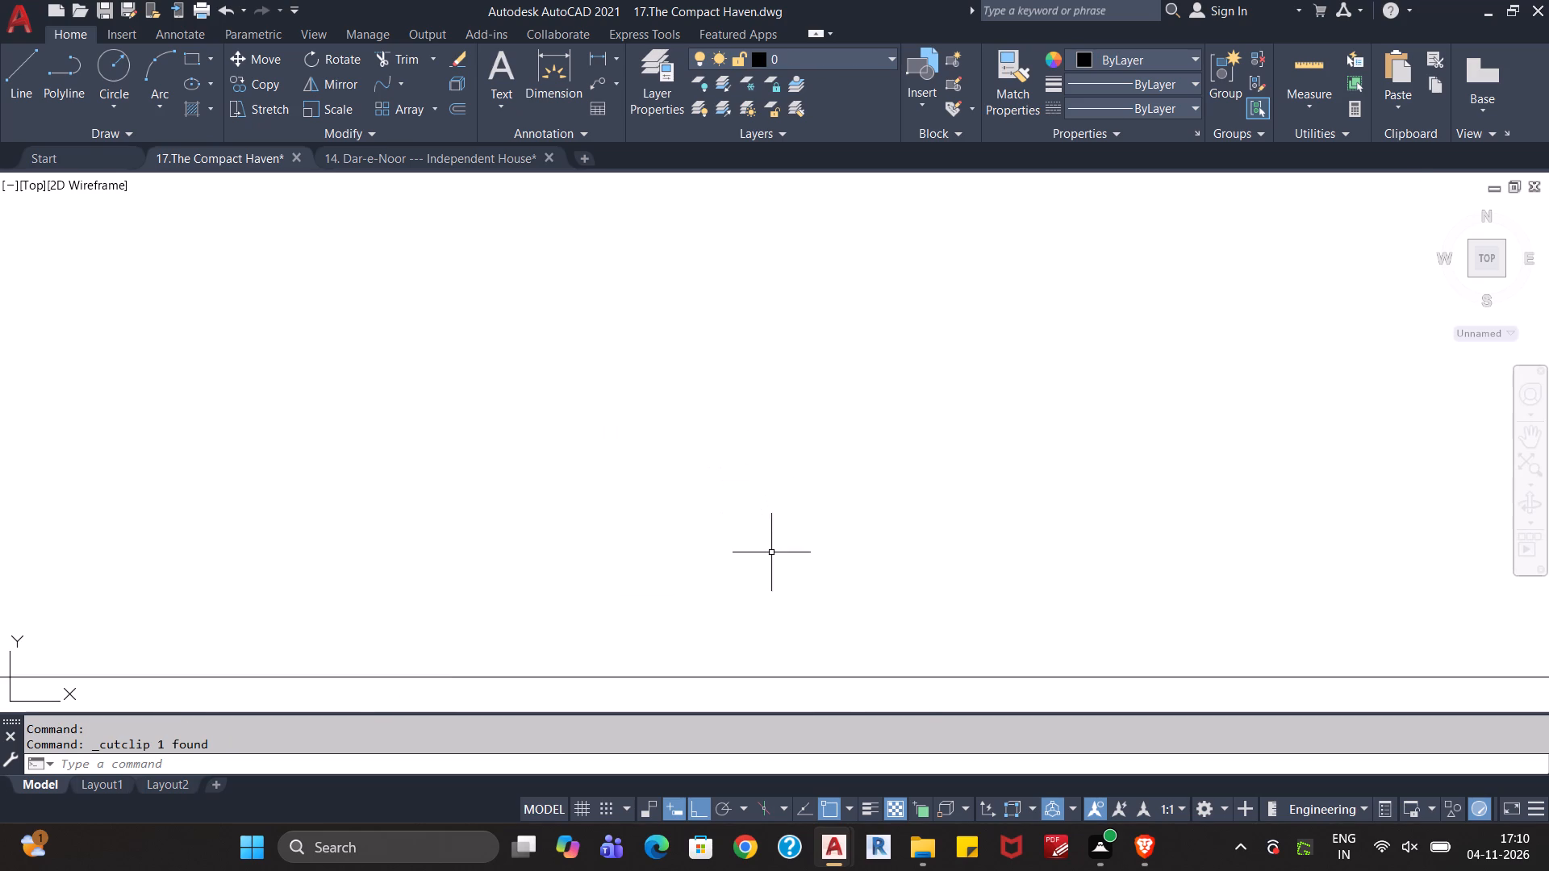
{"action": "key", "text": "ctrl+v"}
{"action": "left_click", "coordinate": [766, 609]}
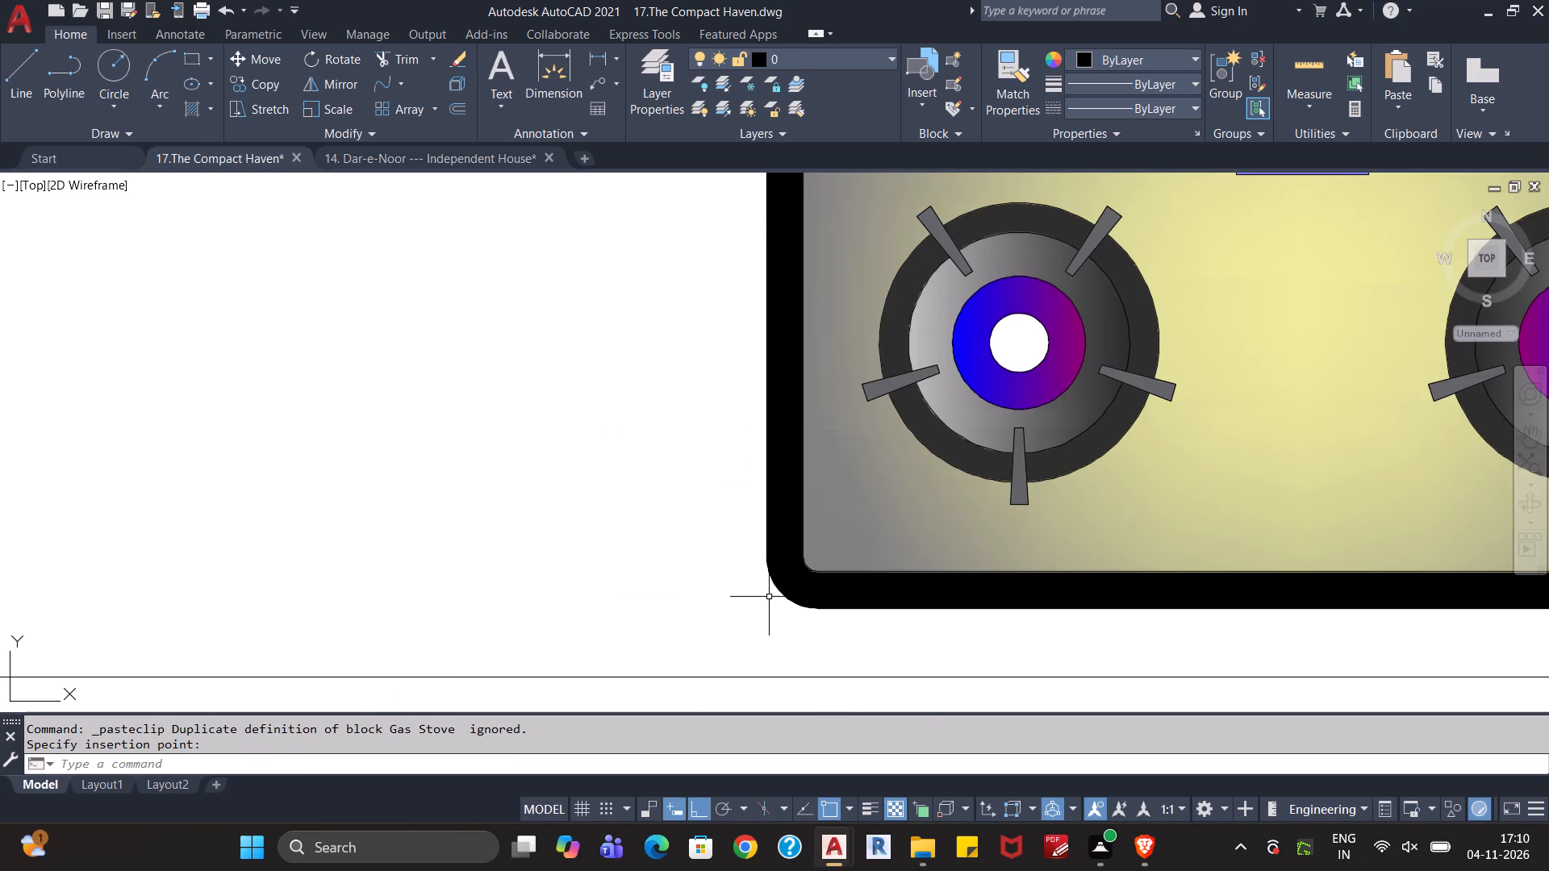
Cut the stove and paste it fully within the lower counter, just above the wall line and beside the free end.
{"action": "scroll", "coordinate": [770, 596], "scroll_direction": "down", "scroll_amount": 1}
{"action": "middle_click_drag", "start_coordinate": [808, 574], "coordinate": [813, 414]}
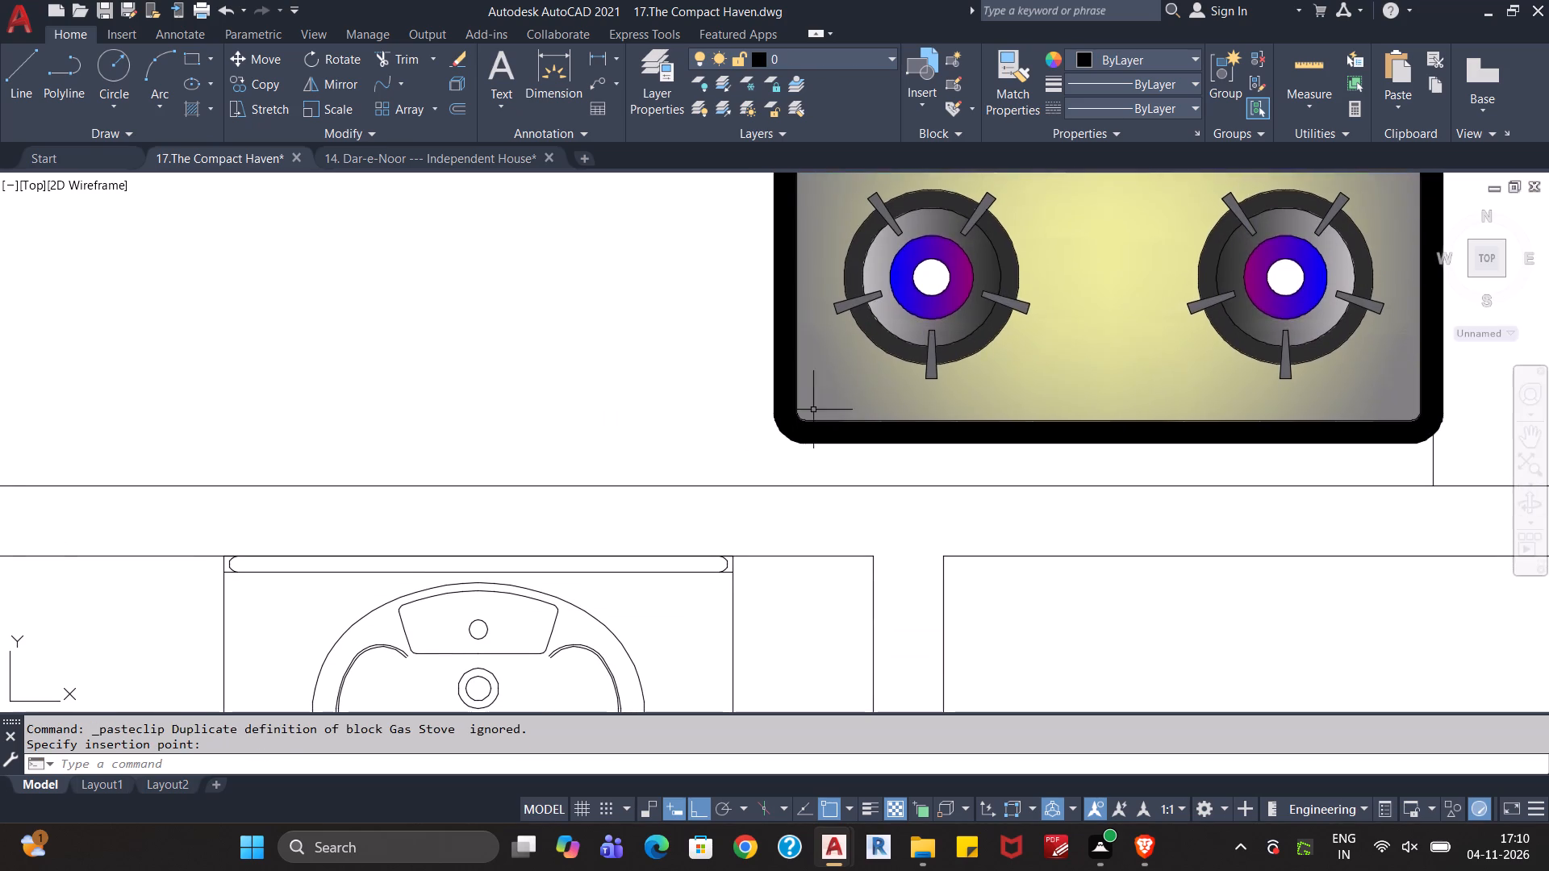
{"action": "left_click", "coordinate": [825, 390]}
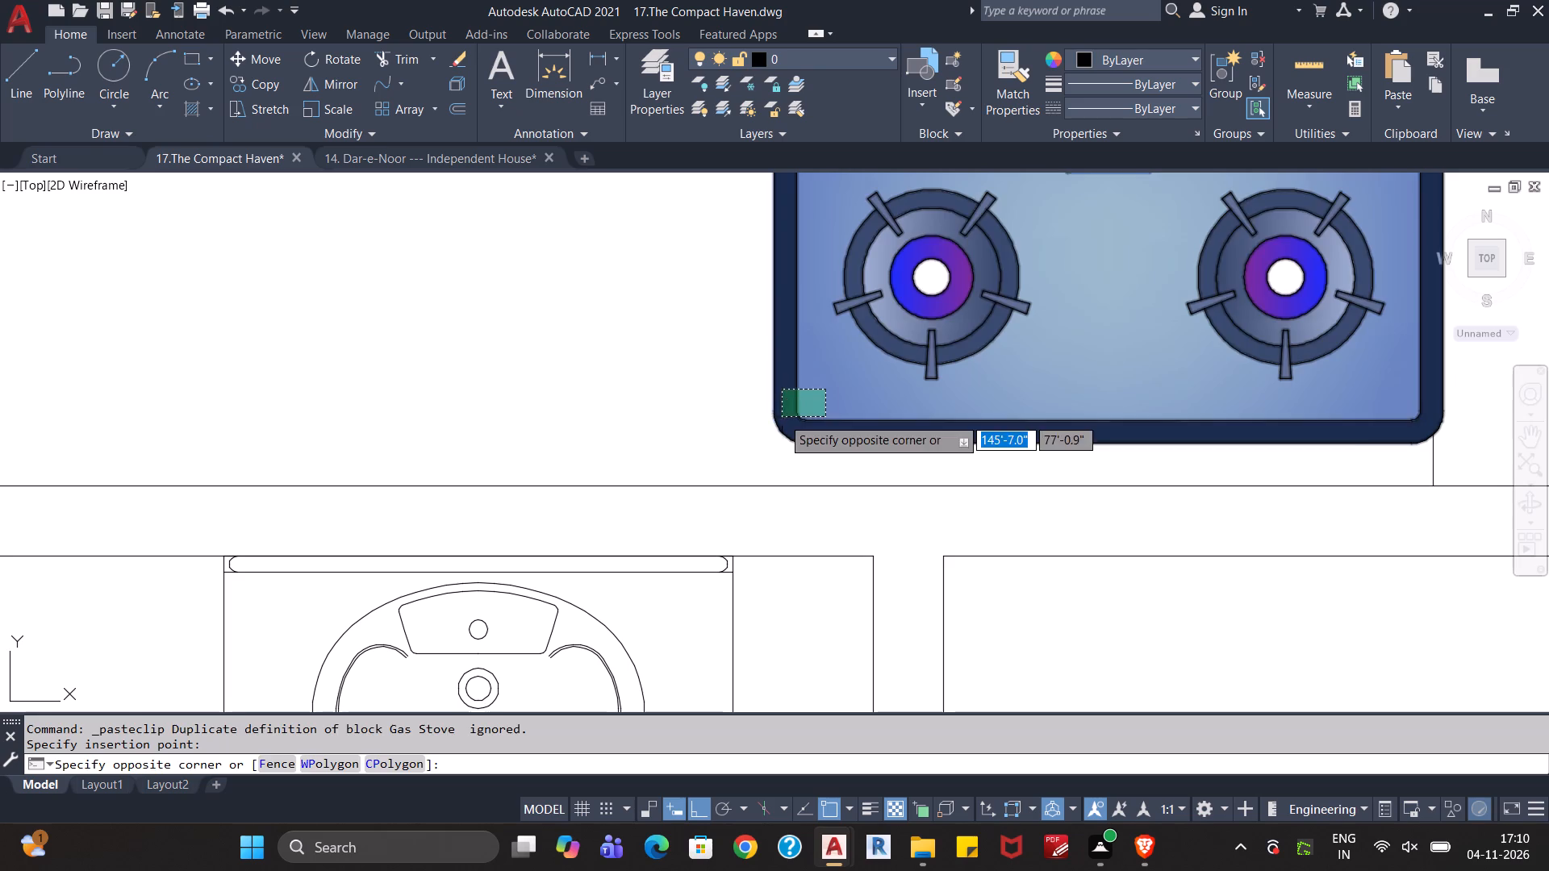
{"action": "left_click", "coordinate": [782, 417]}
{"action": "key", "text": "ctrl+x"}
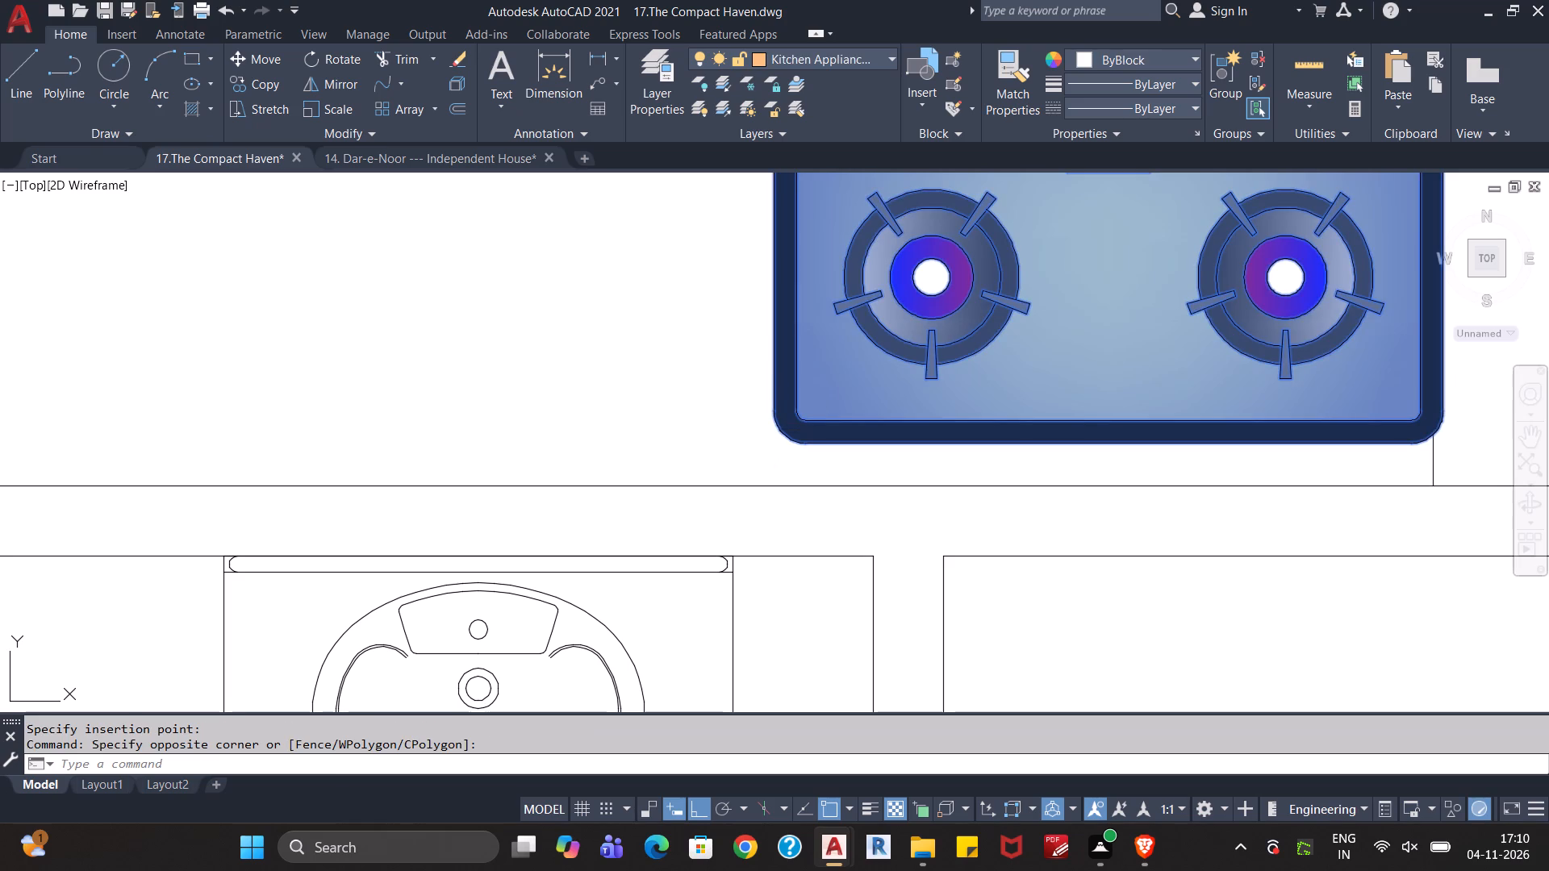
{"action": "scroll", "coordinate": [782, 440], "scroll_direction": "up", "scroll_amount": 2}
{"action": "middle_click_drag", "start_coordinate": [782, 440], "coordinate": [837, 286]}
{"action": "key", "text": "ctrl+v"}
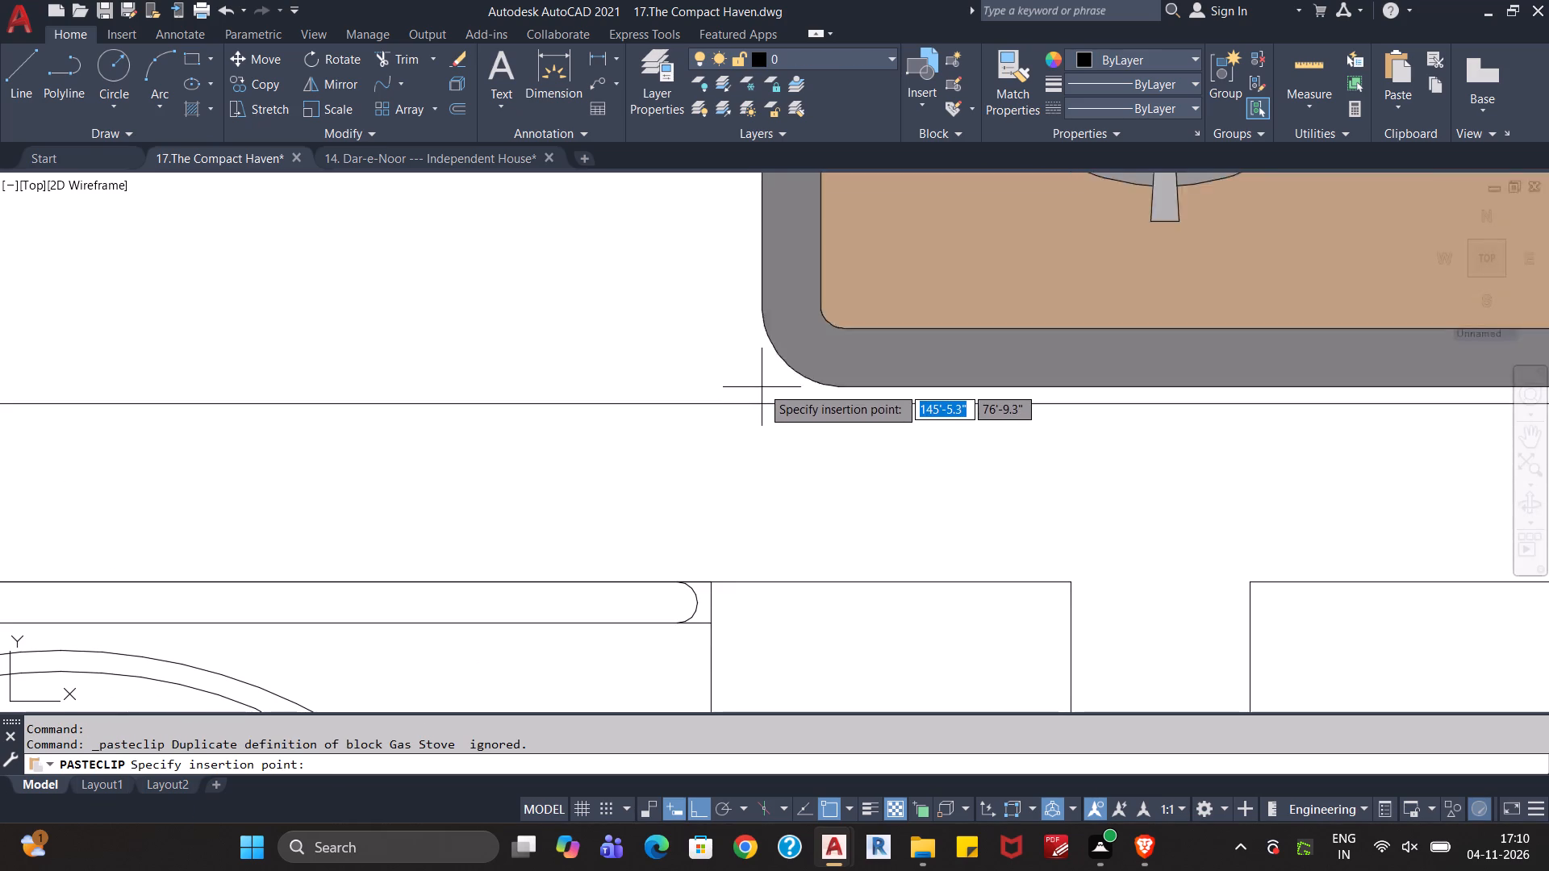
{"action": "left_click", "coordinate": [762, 385]}
{"action": "scroll", "coordinate": [782, 398], "scroll_direction": "down", "scroll_amount": 2}
{"action": "middle_click_drag", "start_coordinate": [896, 434], "coordinate": [799, 439]}
{"action": "scroll", "coordinate": [799, 439], "scroll_direction": "down", "scroll_amount": 2}
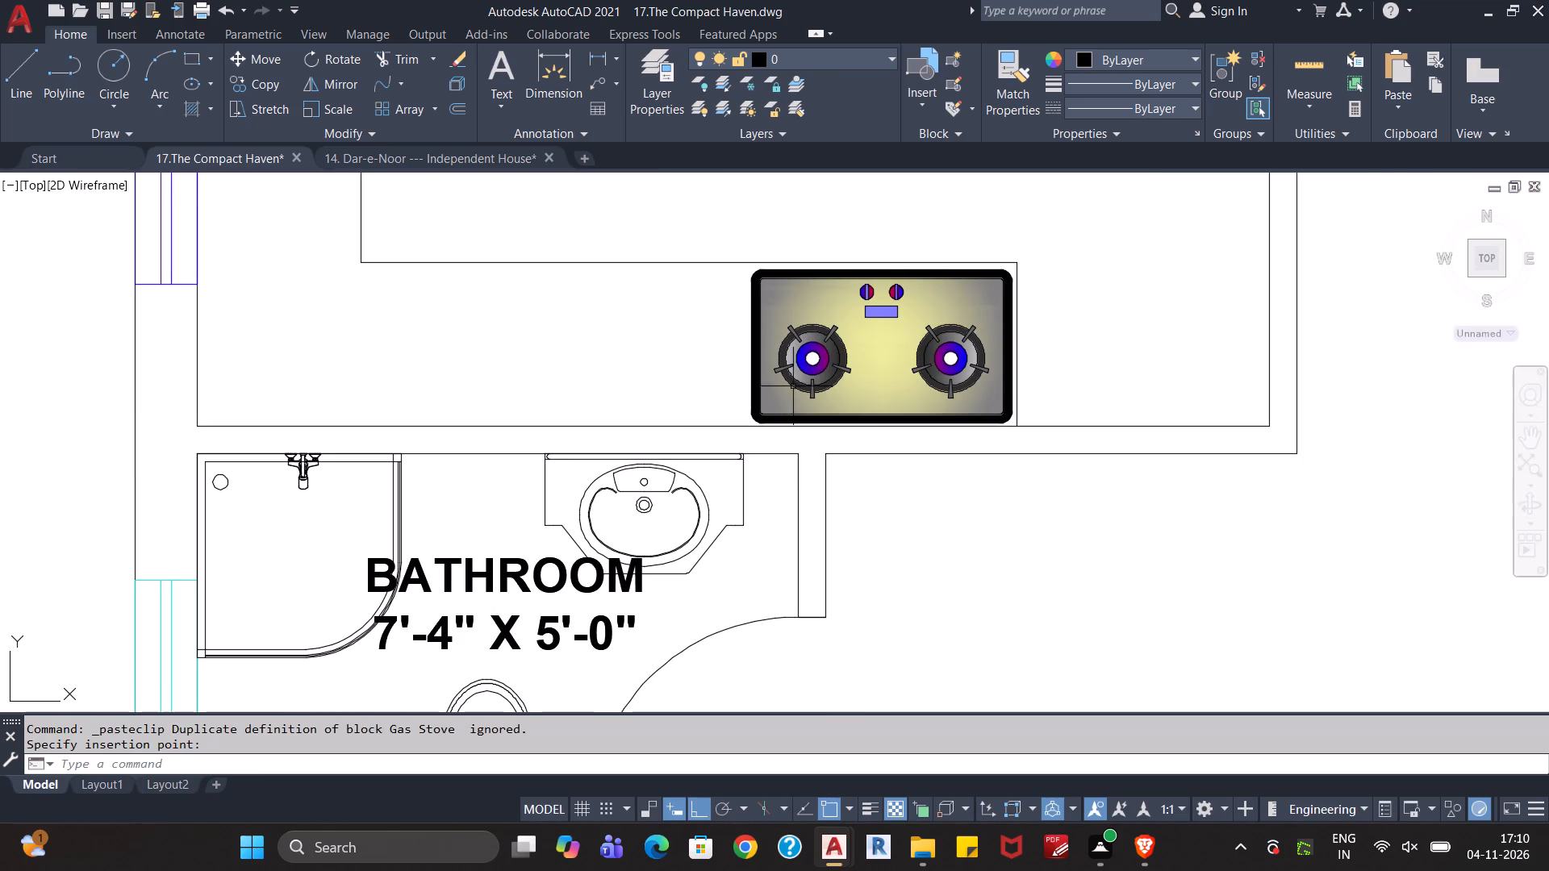
Move the stove horizontally about 11.2" along the lower counter, away from the counter's free end.
{"action": "left_click", "coordinate": [811, 362]}
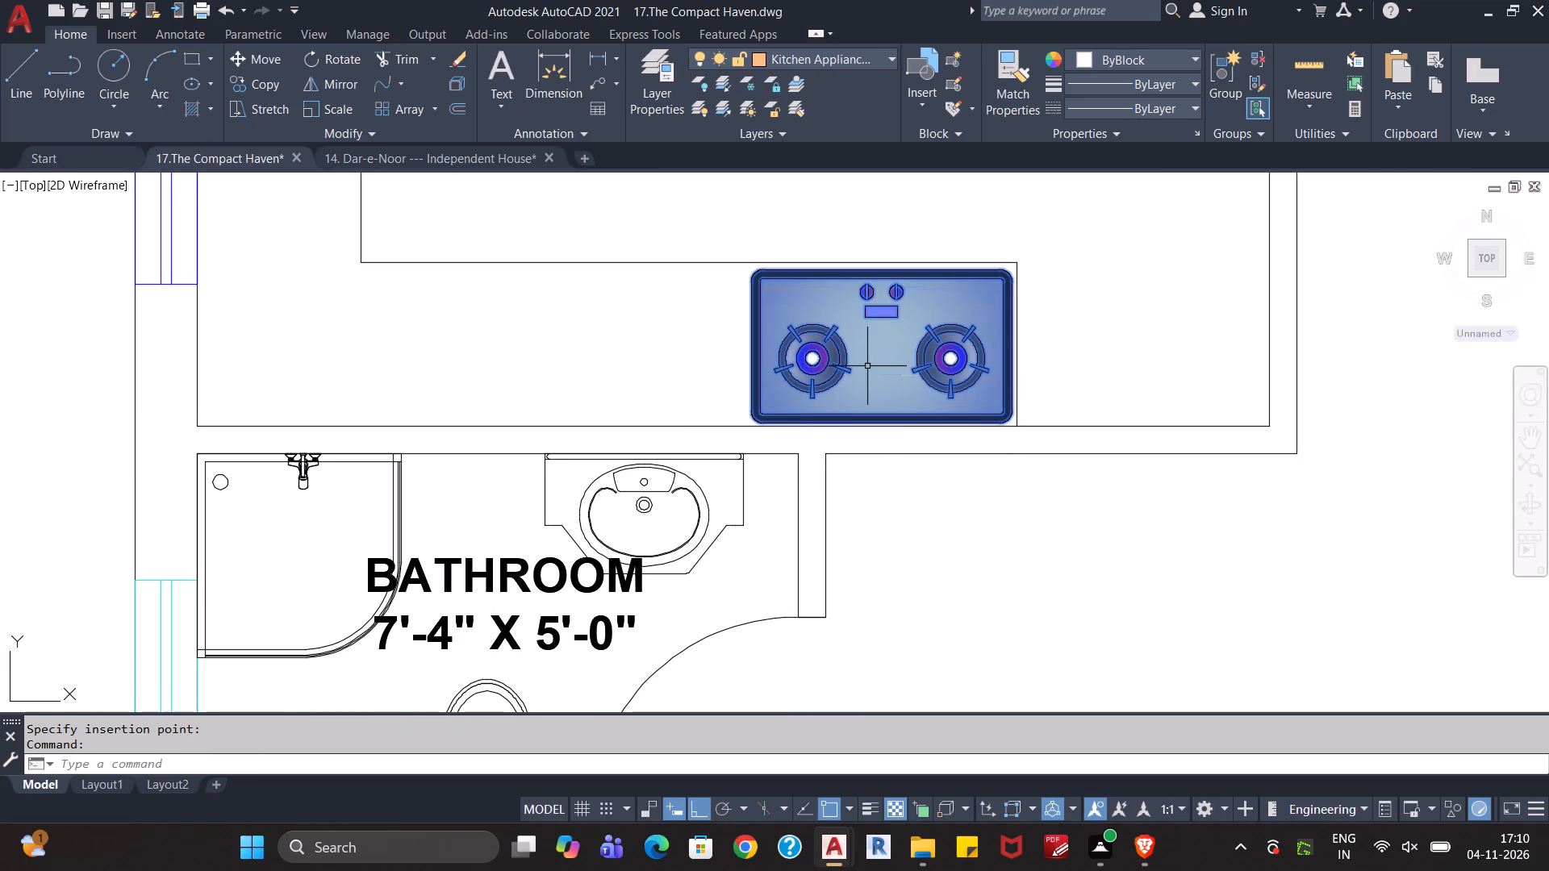
{"action": "key", "text": "m"}
{"action": "key", "text": "Return"}
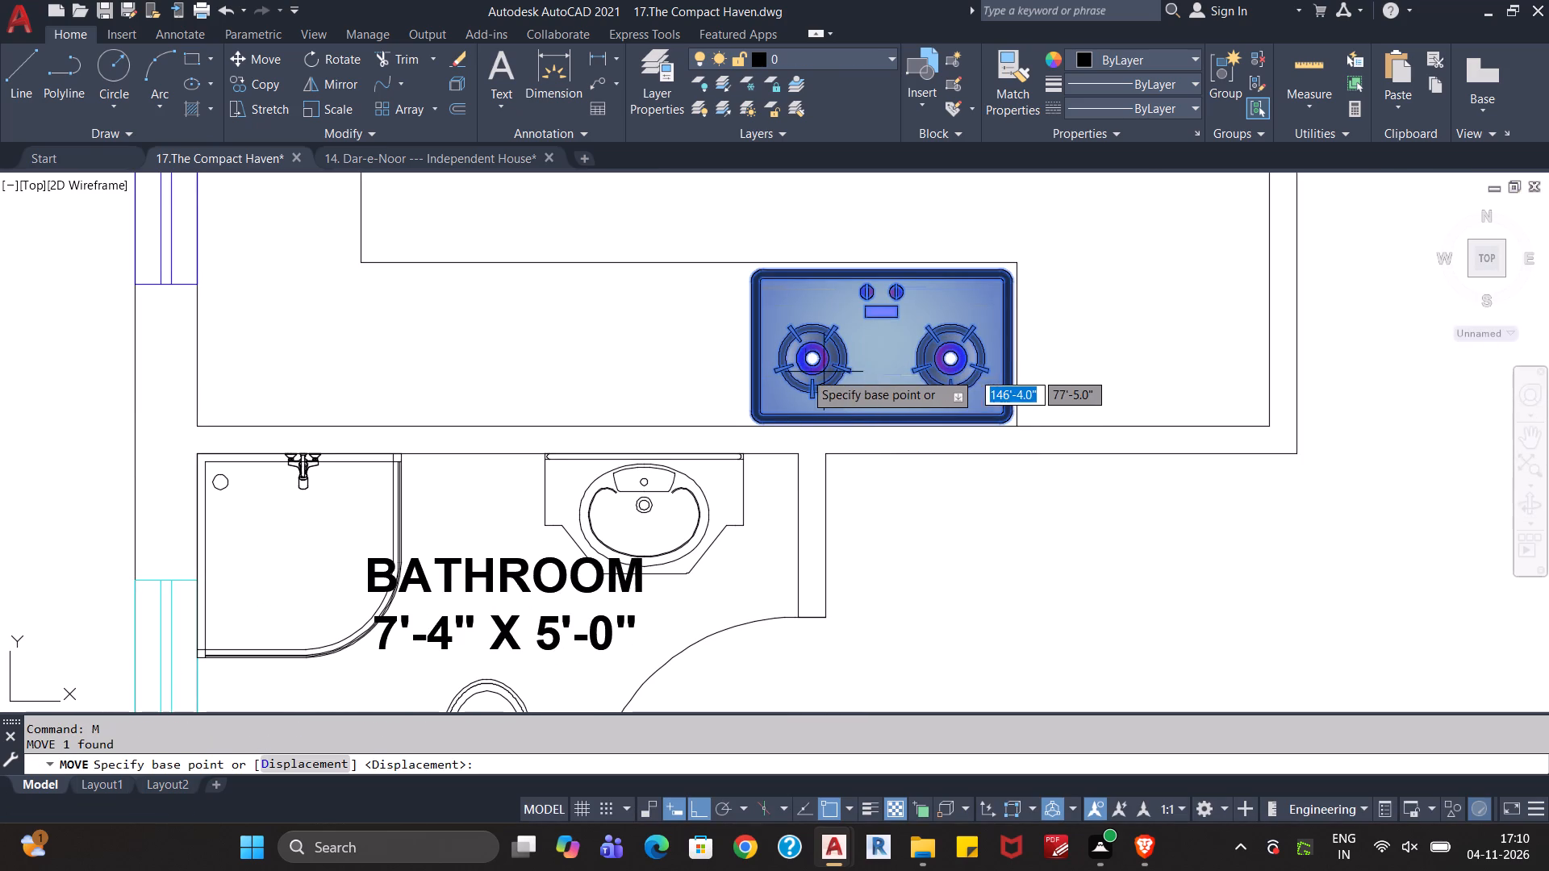
{"action": "left_click", "coordinate": [814, 359]}
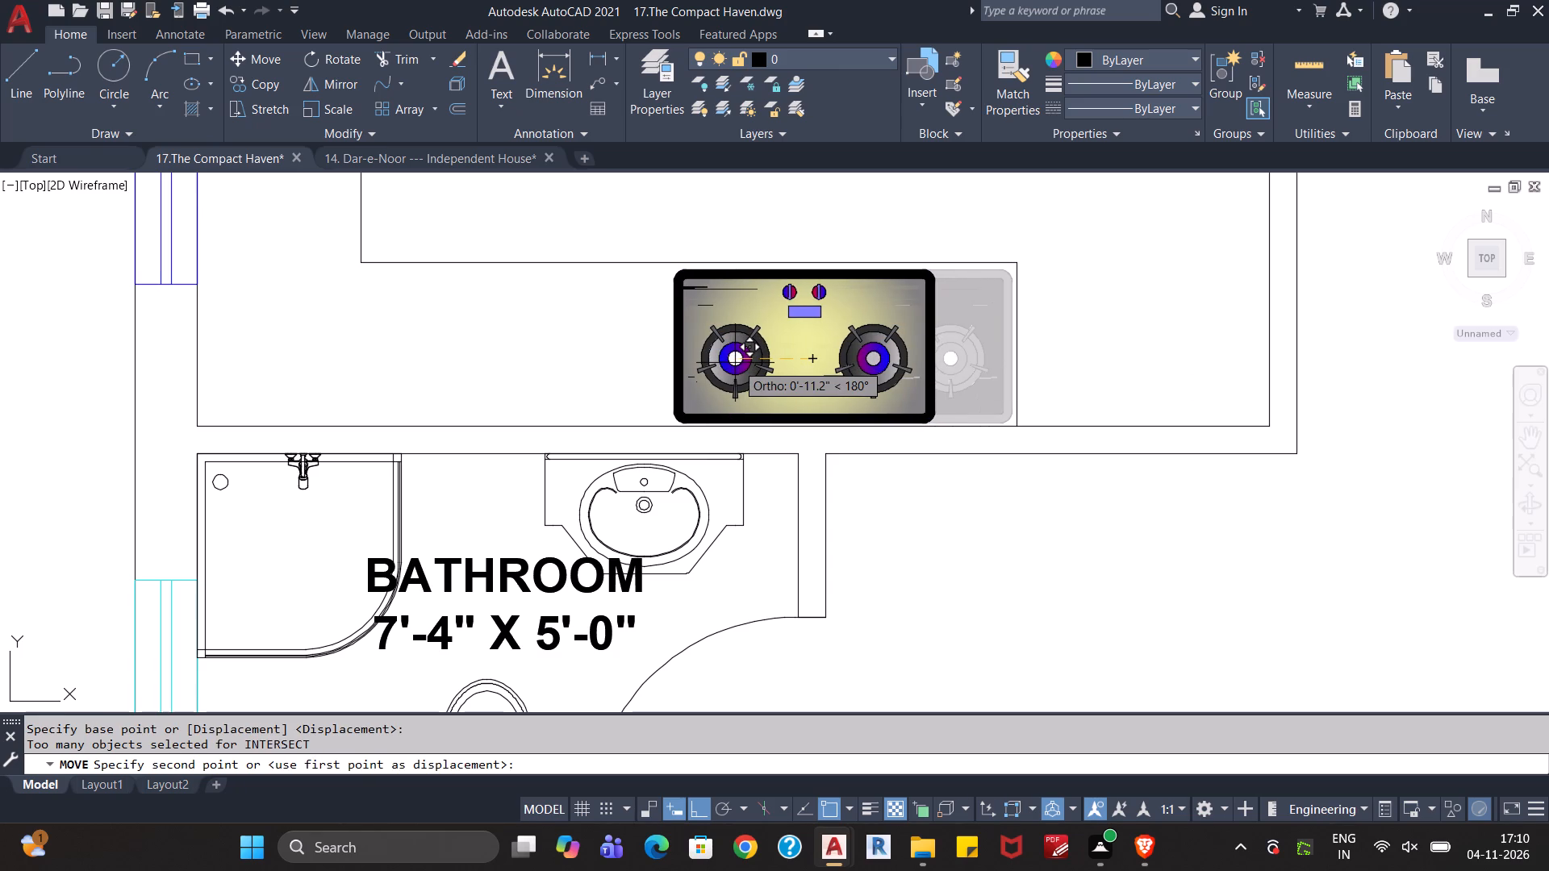
{"action": "left_click", "coordinate": [735, 363]}
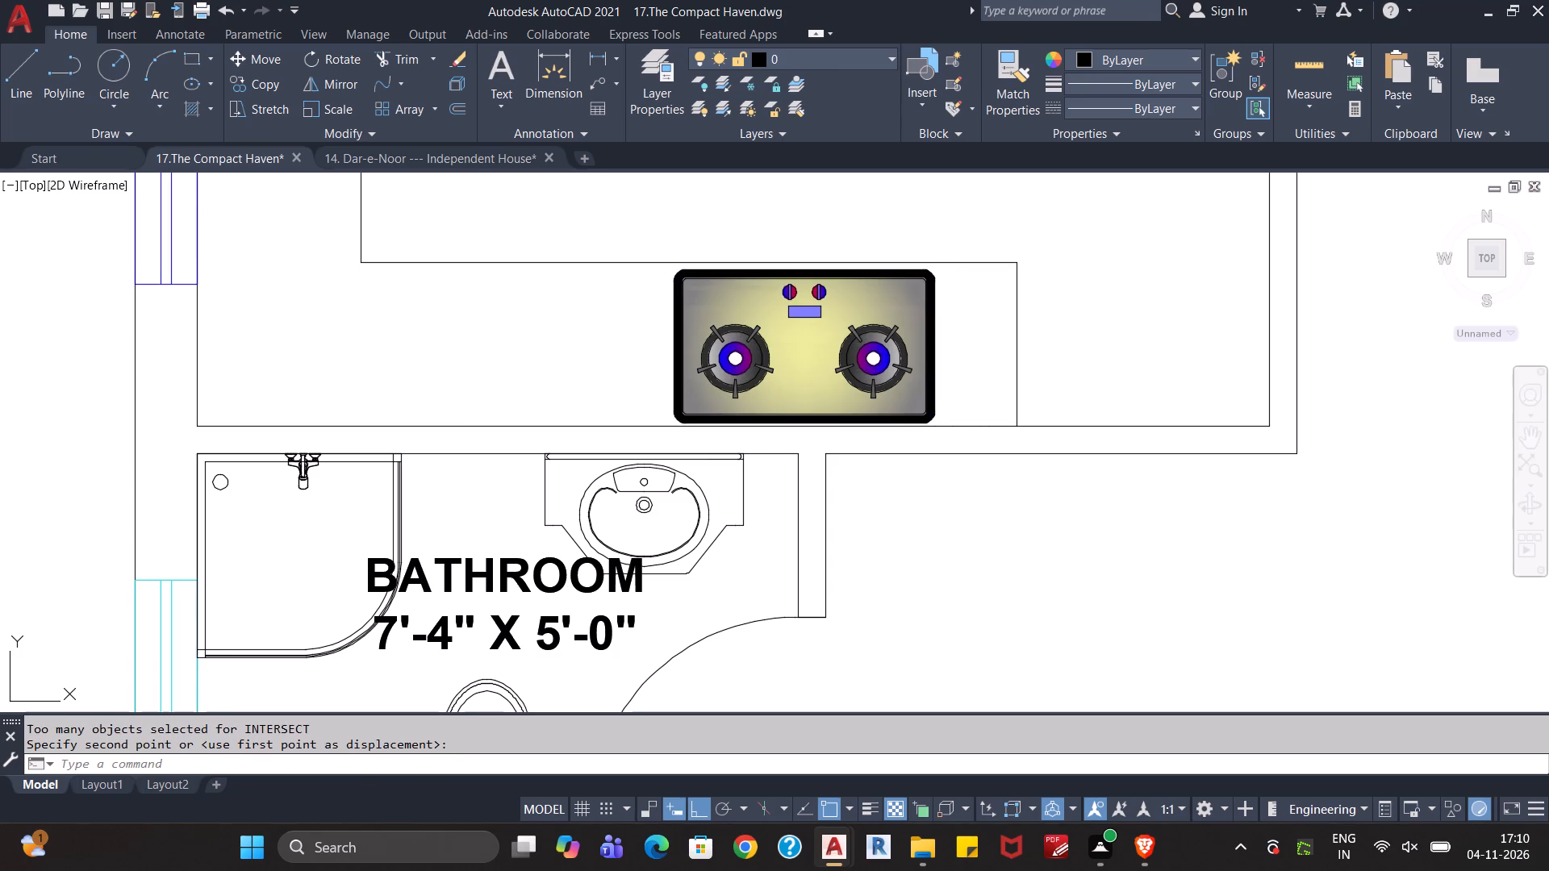
{"action": "key", "text": "Escape"}
{"action": "key", "text": "Escape"}
Examine the room with the sink and stove, including its label, counter layout and adjoining rooms.
{"action": "scroll", "coordinate": [985, 358], "scroll_direction": "down", "scroll_amount": 1}
{"action": "middle_click_drag", "start_coordinate": [1038, 343], "coordinate": [900, 383]}
{"action": "scroll", "coordinate": [890, 363], "scroll_direction": "down", "scroll_amount": 1}
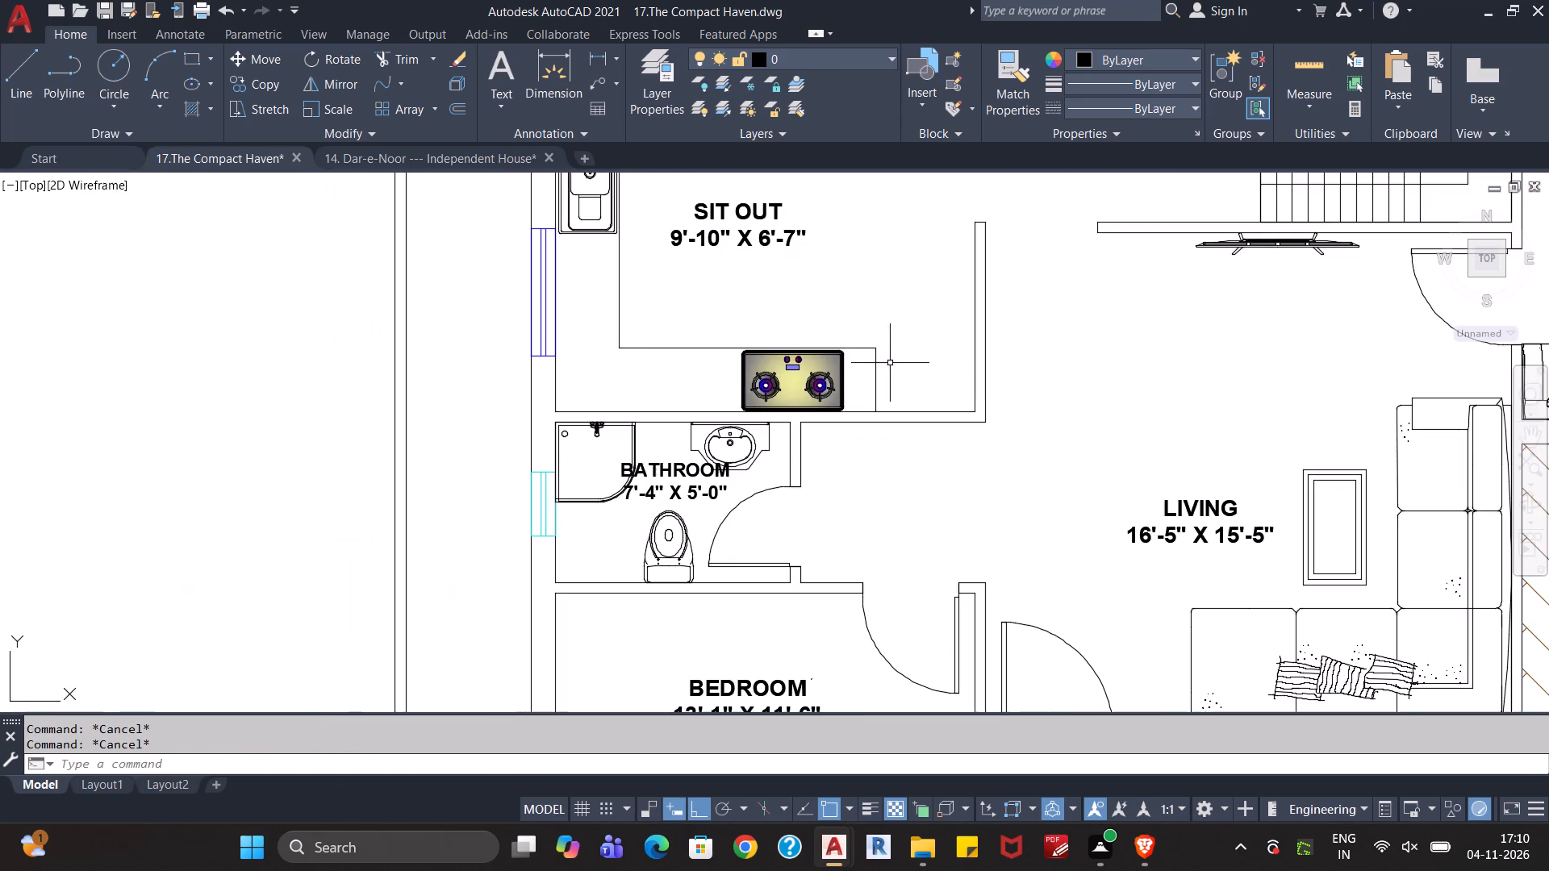
{"action": "middle_click_drag", "start_coordinate": [900, 347], "coordinate": [854, 409]}
{"action": "middle_click_drag", "start_coordinate": [862, 356], "coordinate": [815, 409]}
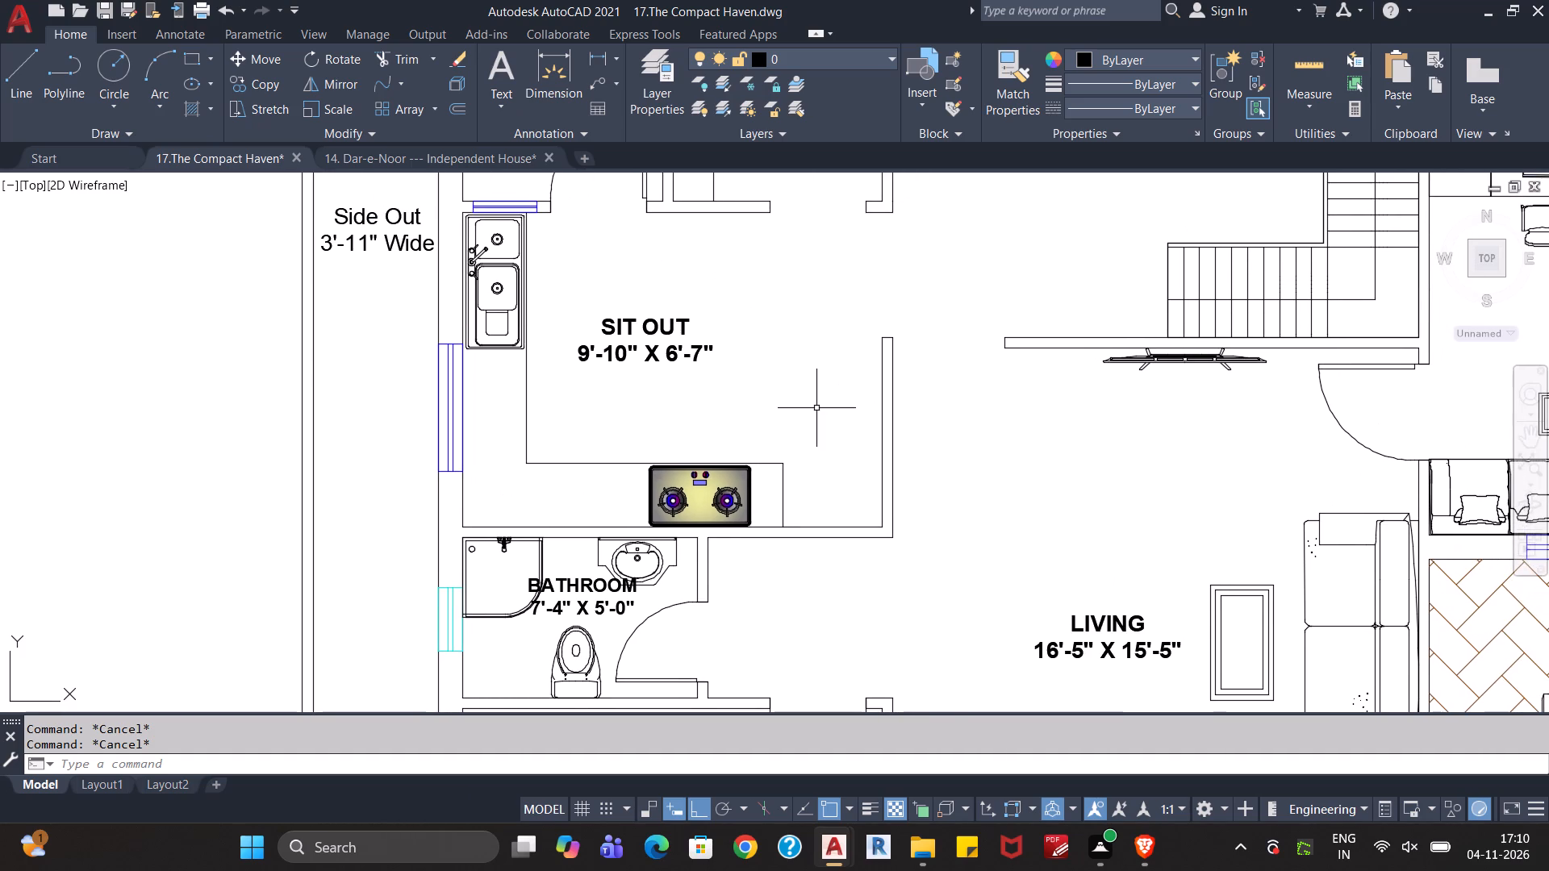
{"action": "middle_click_drag", "start_coordinate": [798, 349], "coordinate": [775, 443]}
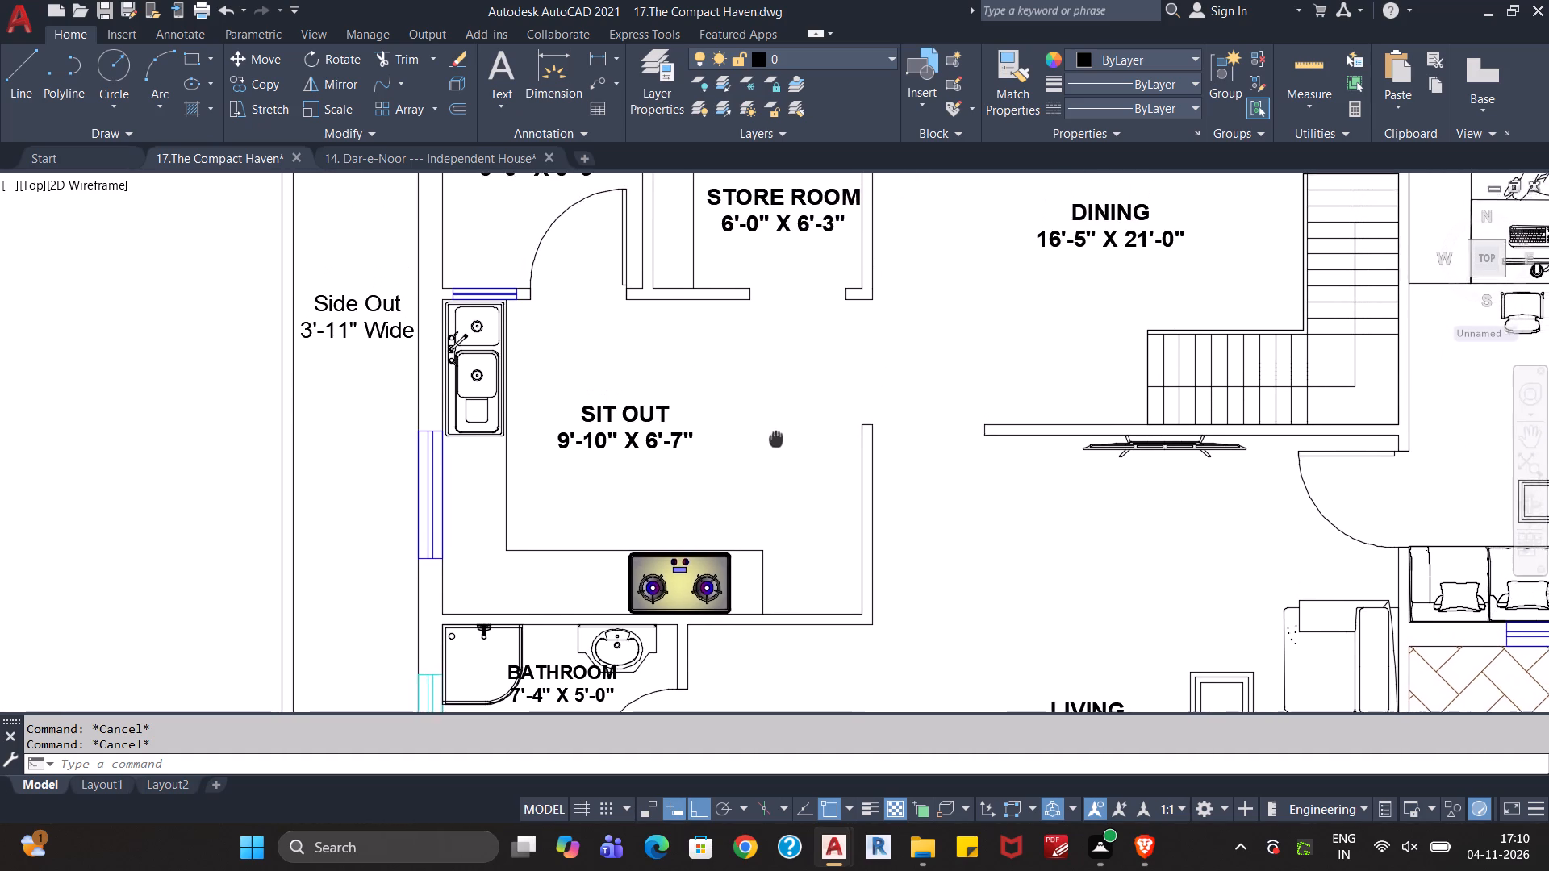
{"action": "middle_click_drag", "start_coordinate": [775, 443], "coordinate": [767, 477]}
{"action": "scroll", "coordinate": [767, 477], "scroll_direction": "down", "scroll_amount": 1}
{"action": "scroll", "coordinate": [761, 450], "scroll_direction": "up", "scroll_amount": 2}
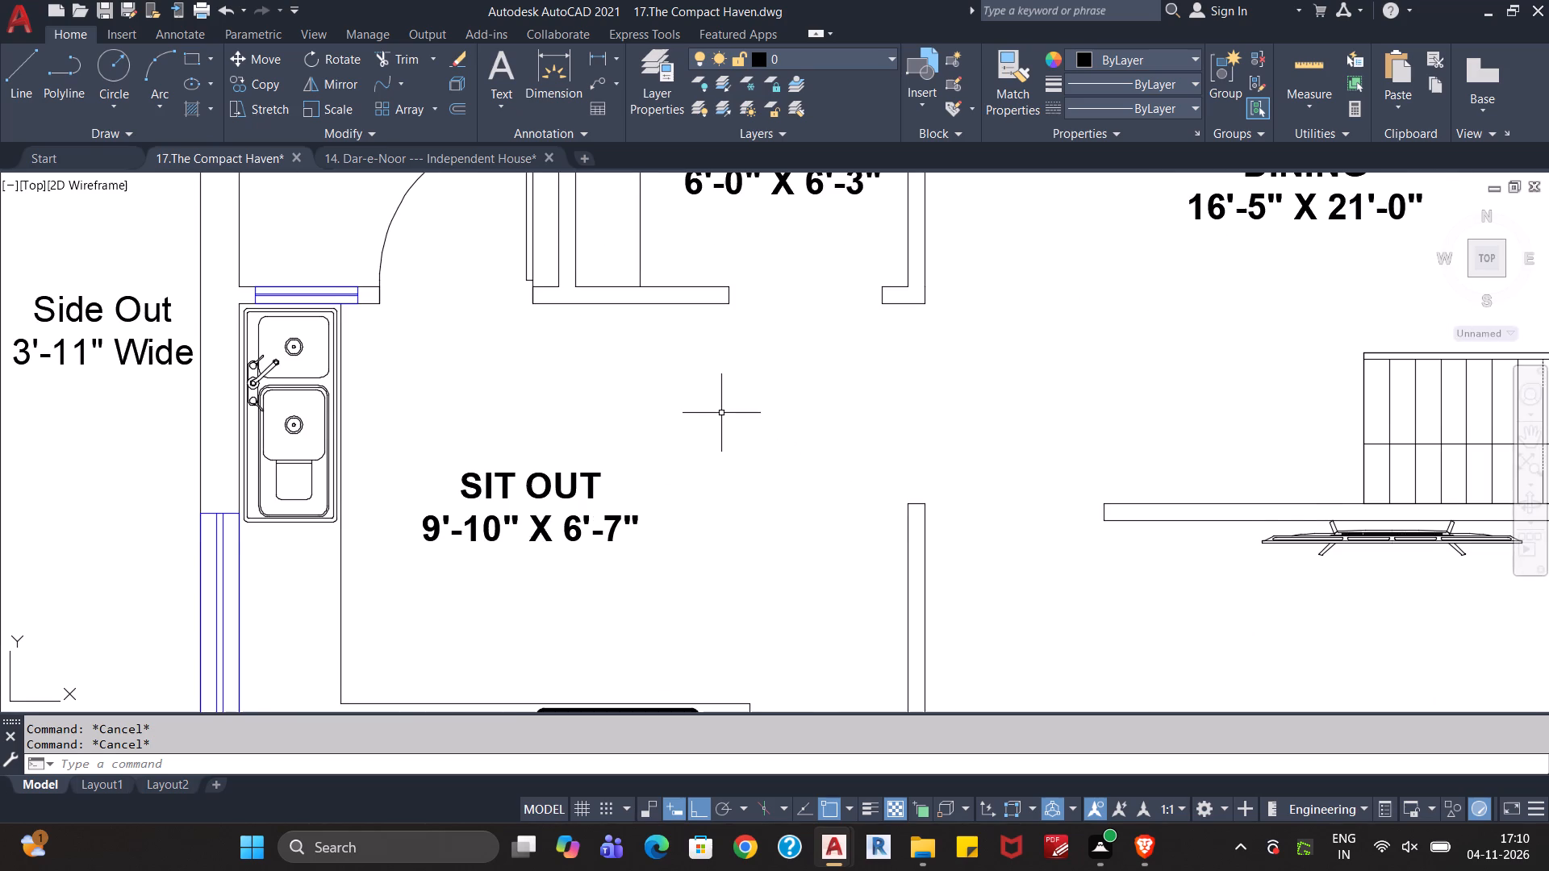
{"action": "middle_click_drag", "start_coordinate": [720, 412], "coordinate": [742, 355]}
{"action": "middle_click_drag", "start_coordinate": [742, 355], "coordinate": [743, 356]}
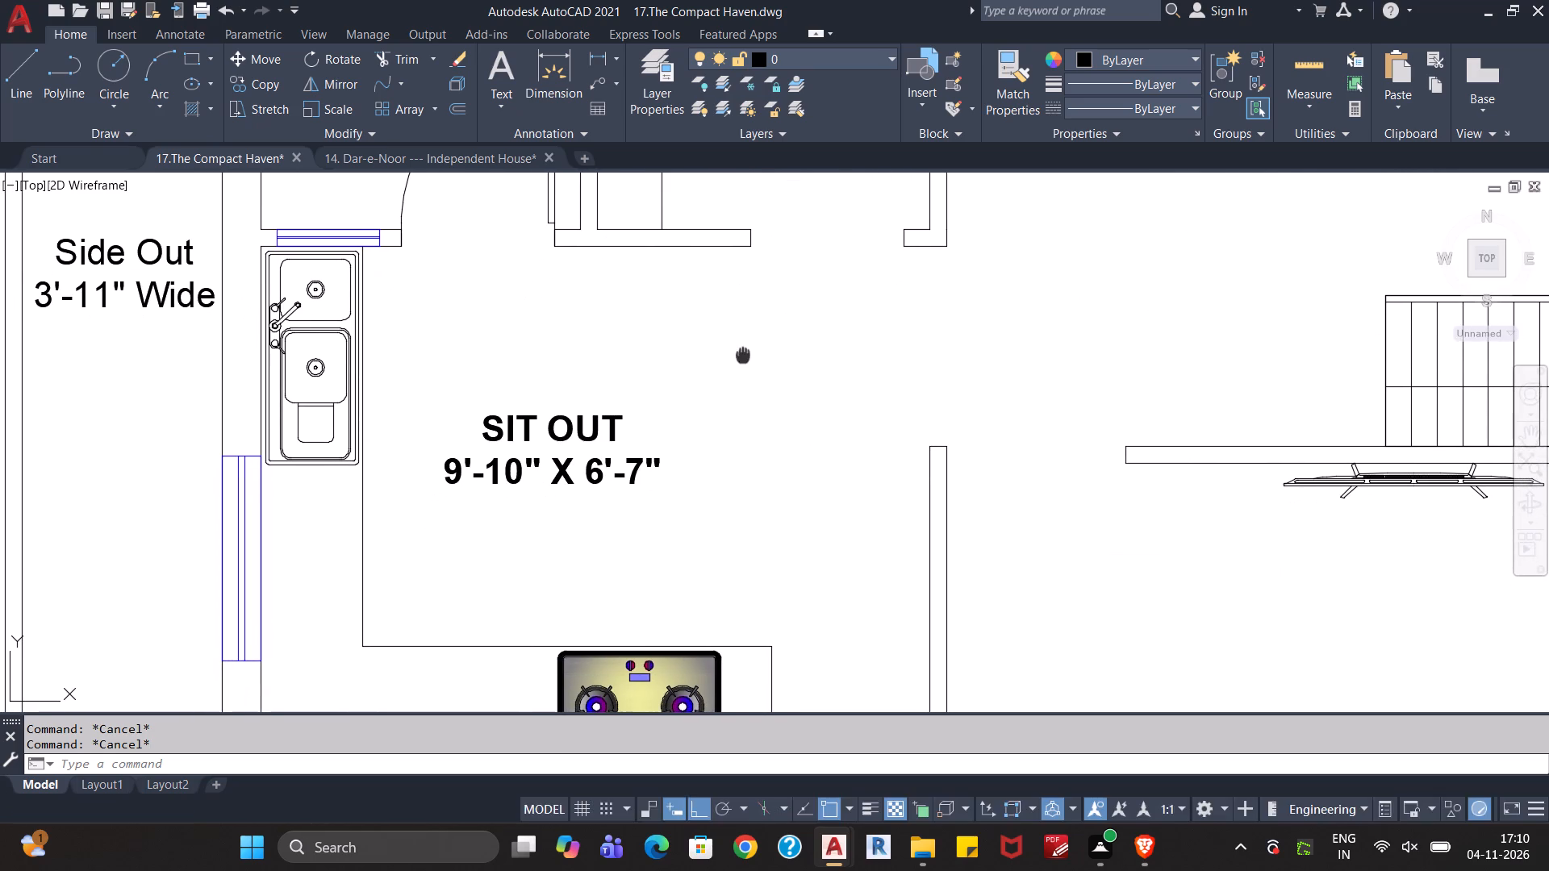
{"action": "middle_click_drag", "start_coordinate": [743, 356], "coordinate": [743, 393]}
{"action": "middle_click_drag", "start_coordinate": [716, 439], "coordinate": [715, 387]}
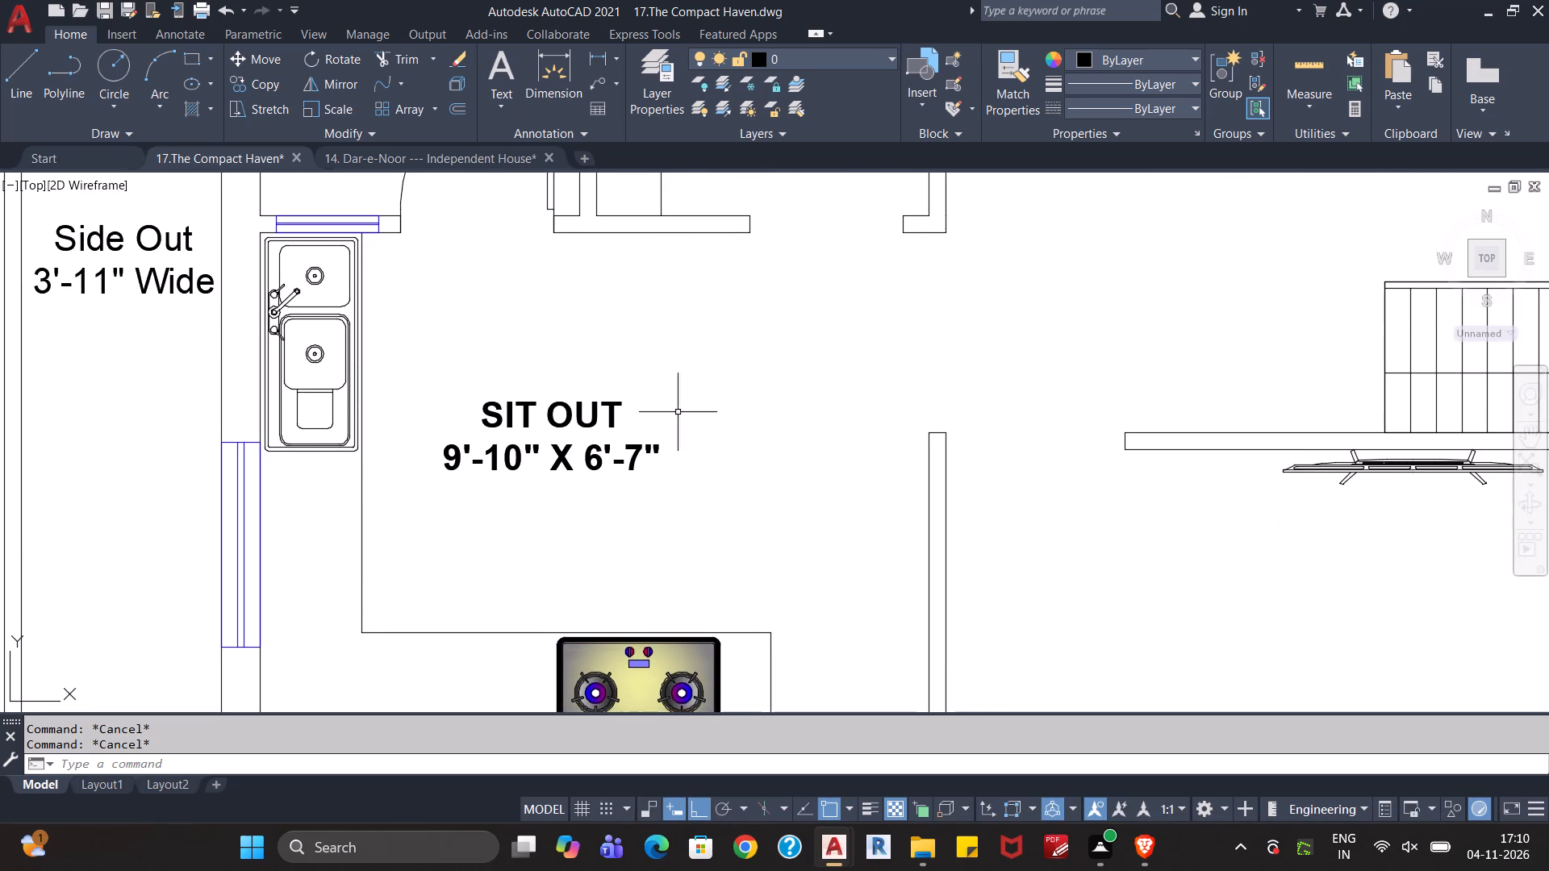
{"action": "left_click", "coordinate": [314, 427]}
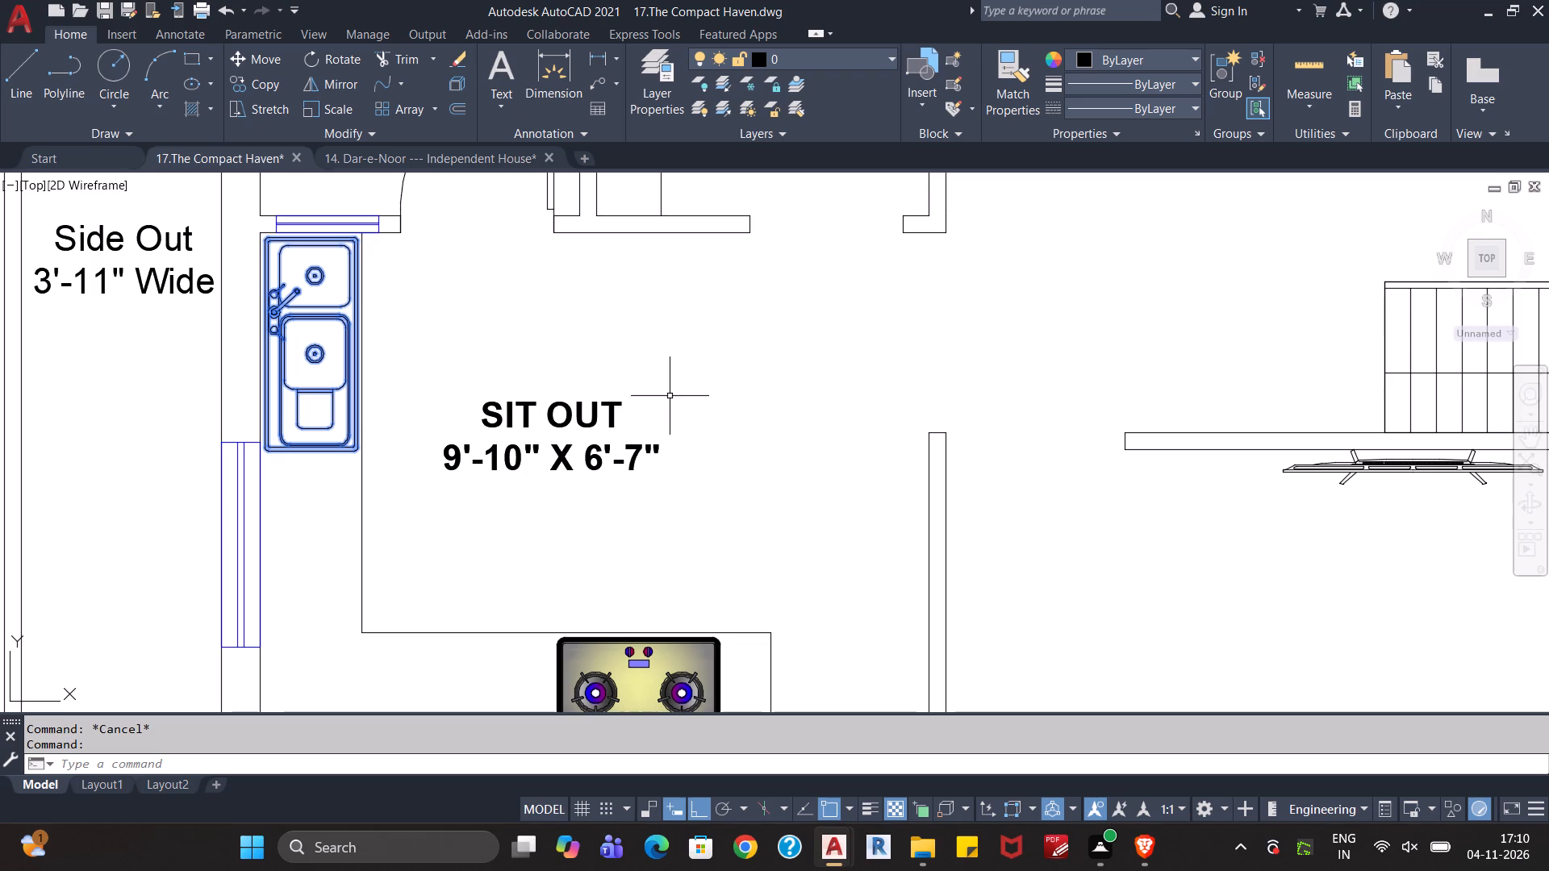
{"action": "key", "text": "Escape"}
{"action": "scroll", "coordinate": [670, 396], "scroll_direction": "down", "scroll_amount": 1}
{"action": "middle_click_drag", "start_coordinate": [710, 375], "coordinate": [595, 450]}
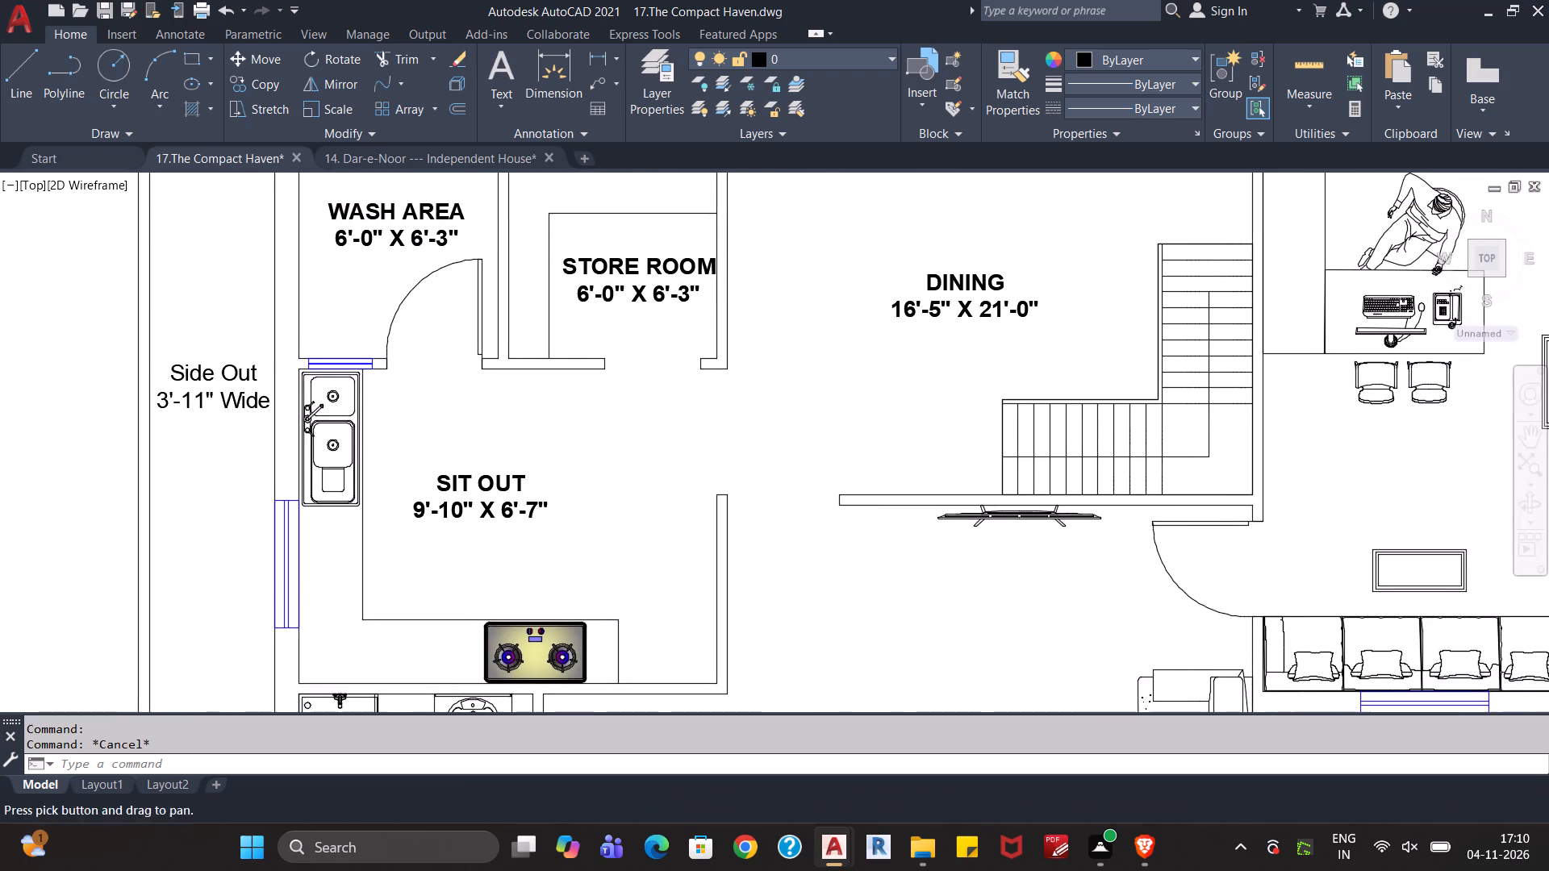
Open the 04-02-cad-blocks-net-kitchen-appliances drawing from the Kitchen-Appliances folder inside Blocks.
{"action": "scroll", "coordinate": [589, 451], "scroll_direction": "down", "scroll_amount": 1}
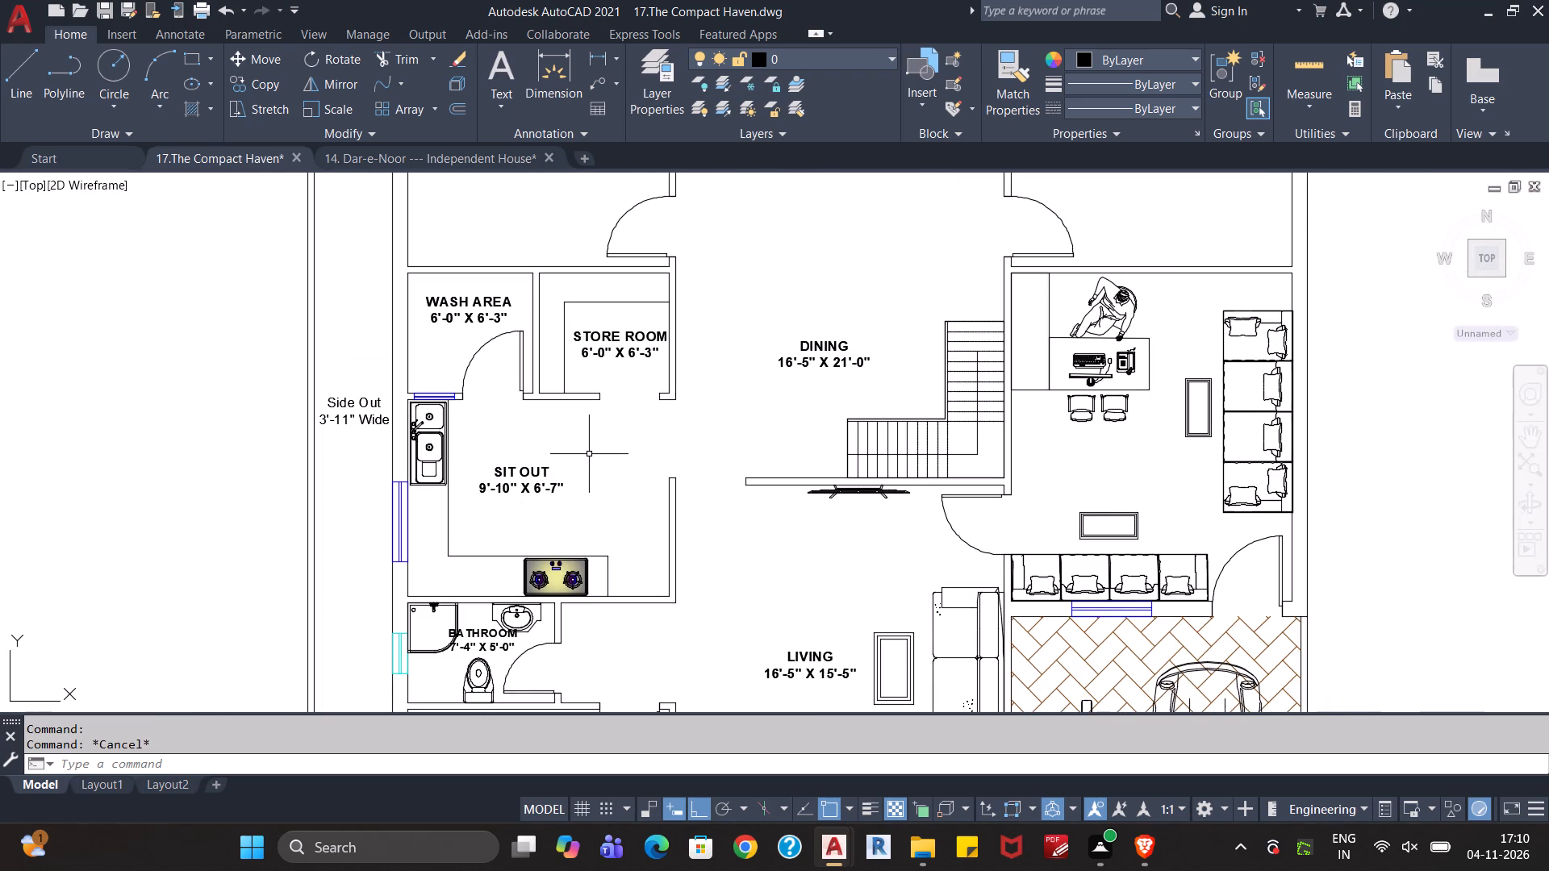
{"action": "key", "text": "ctrl+o"}
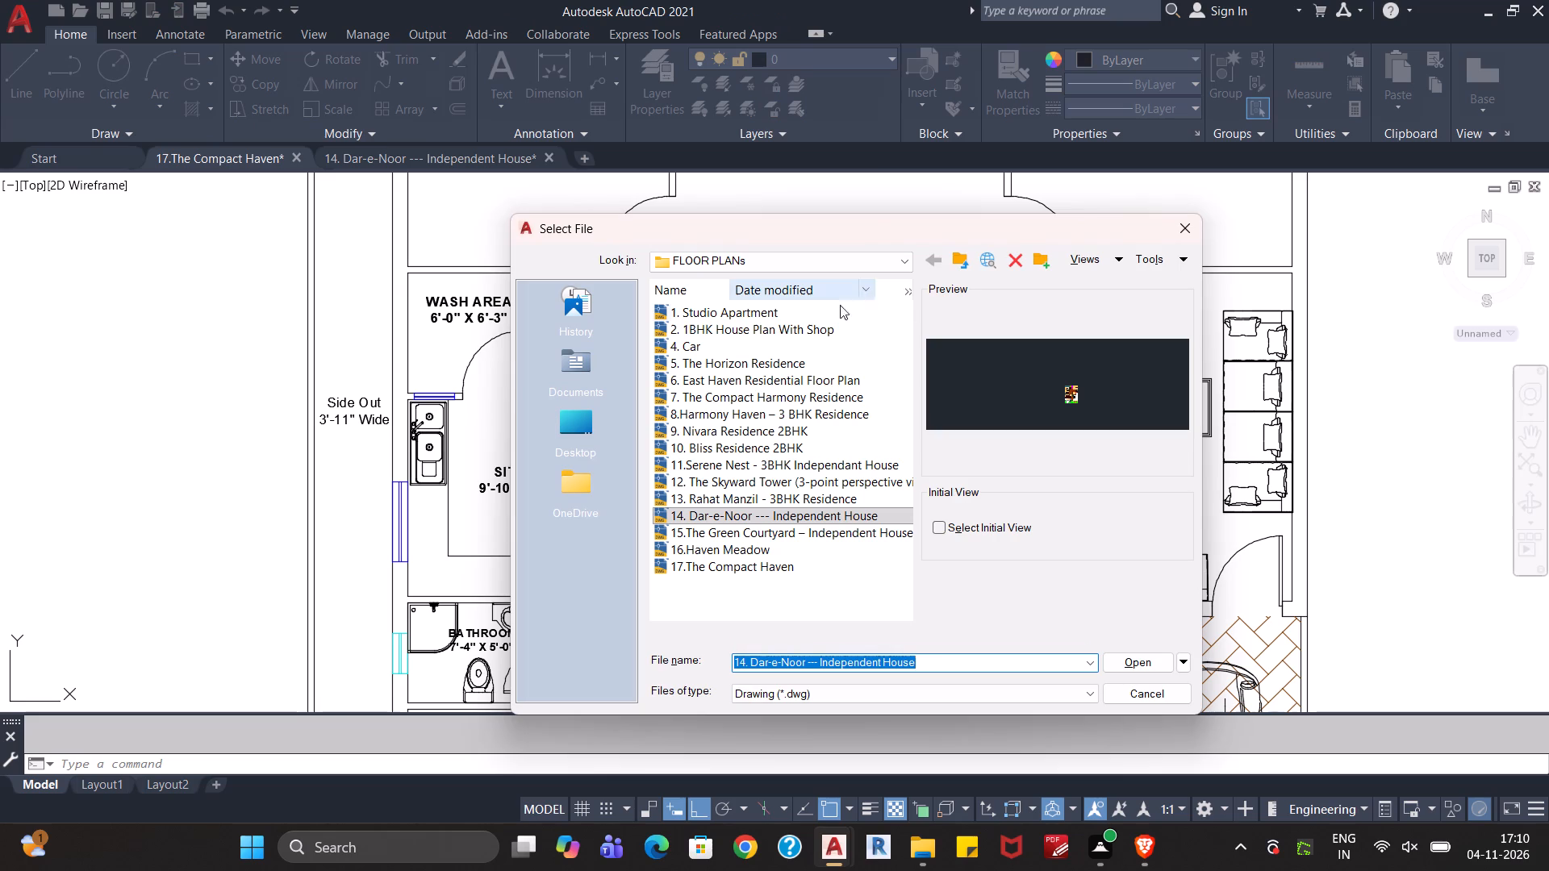
{"action": "left_click", "coordinate": [966, 252]}
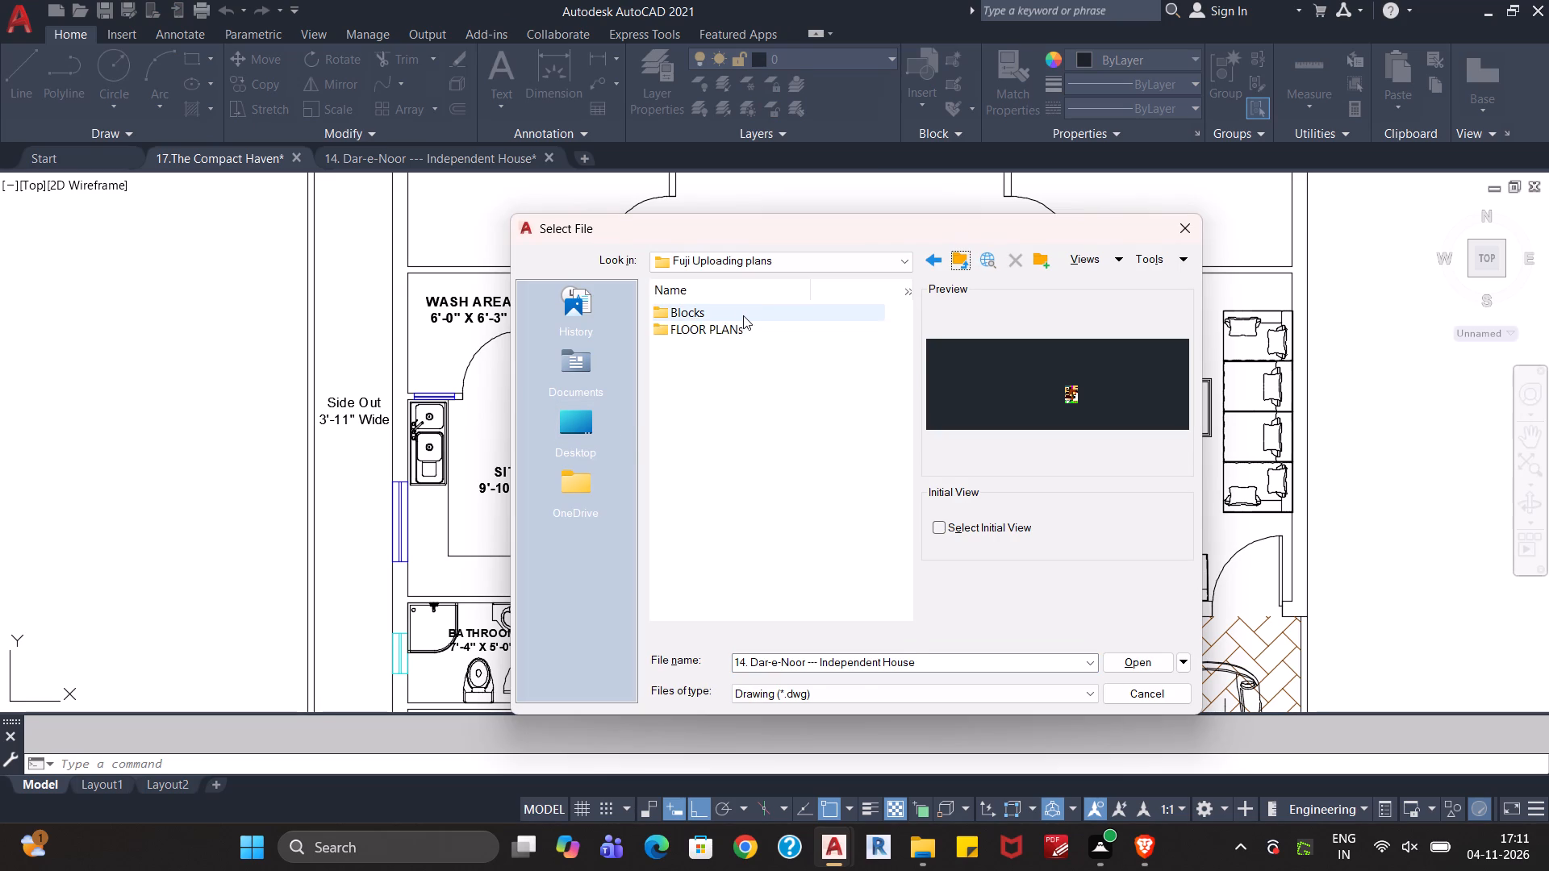
{"action": "double_click", "coordinate": [743, 315]}
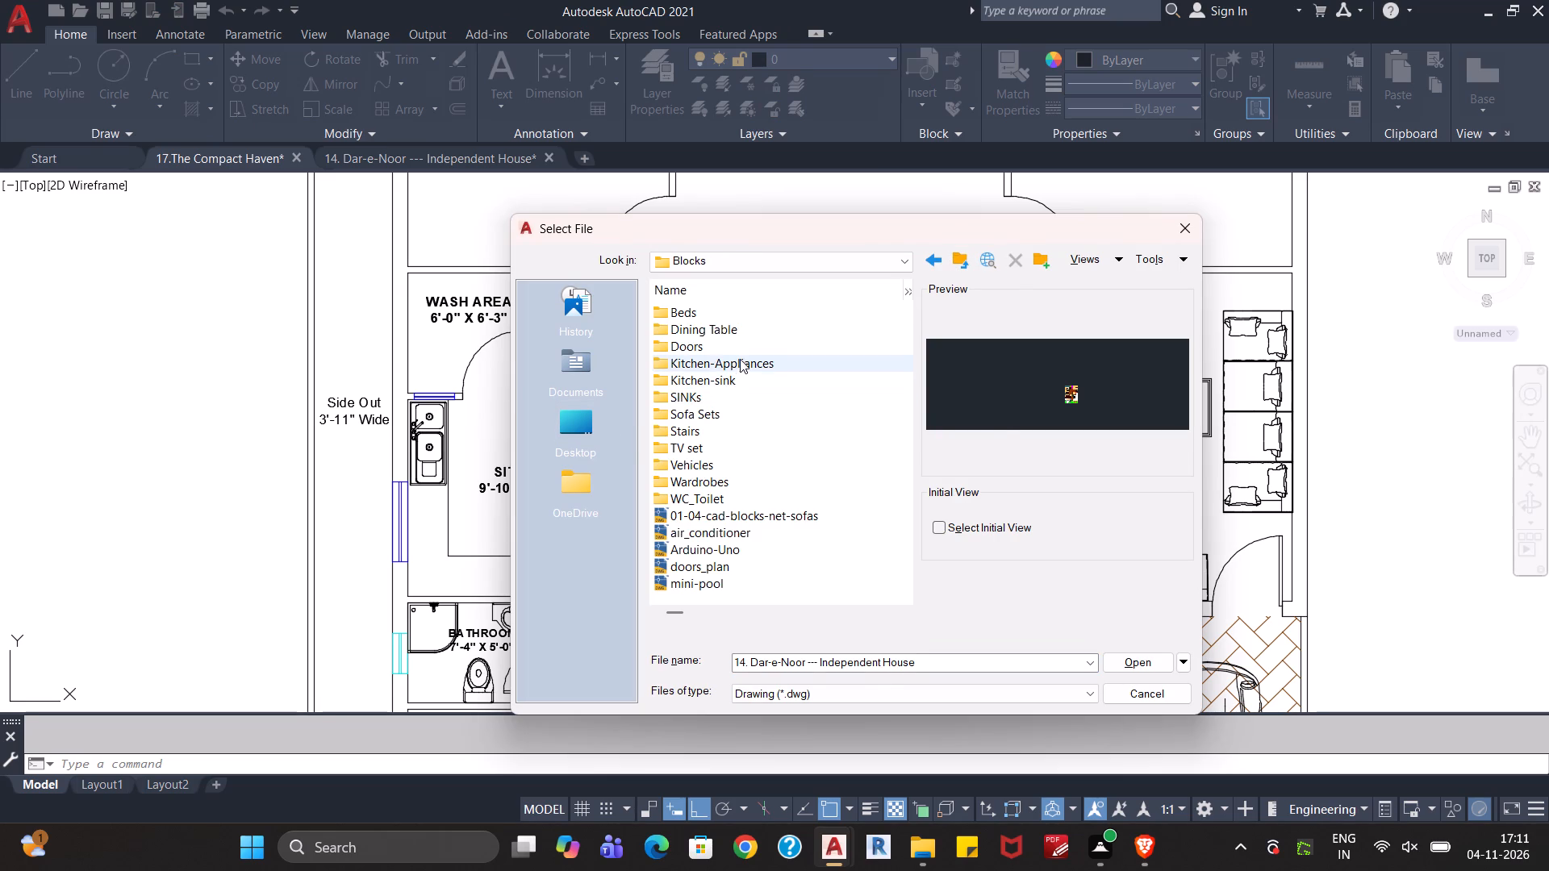
{"action": "double_click", "coordinate": [715, 360]}
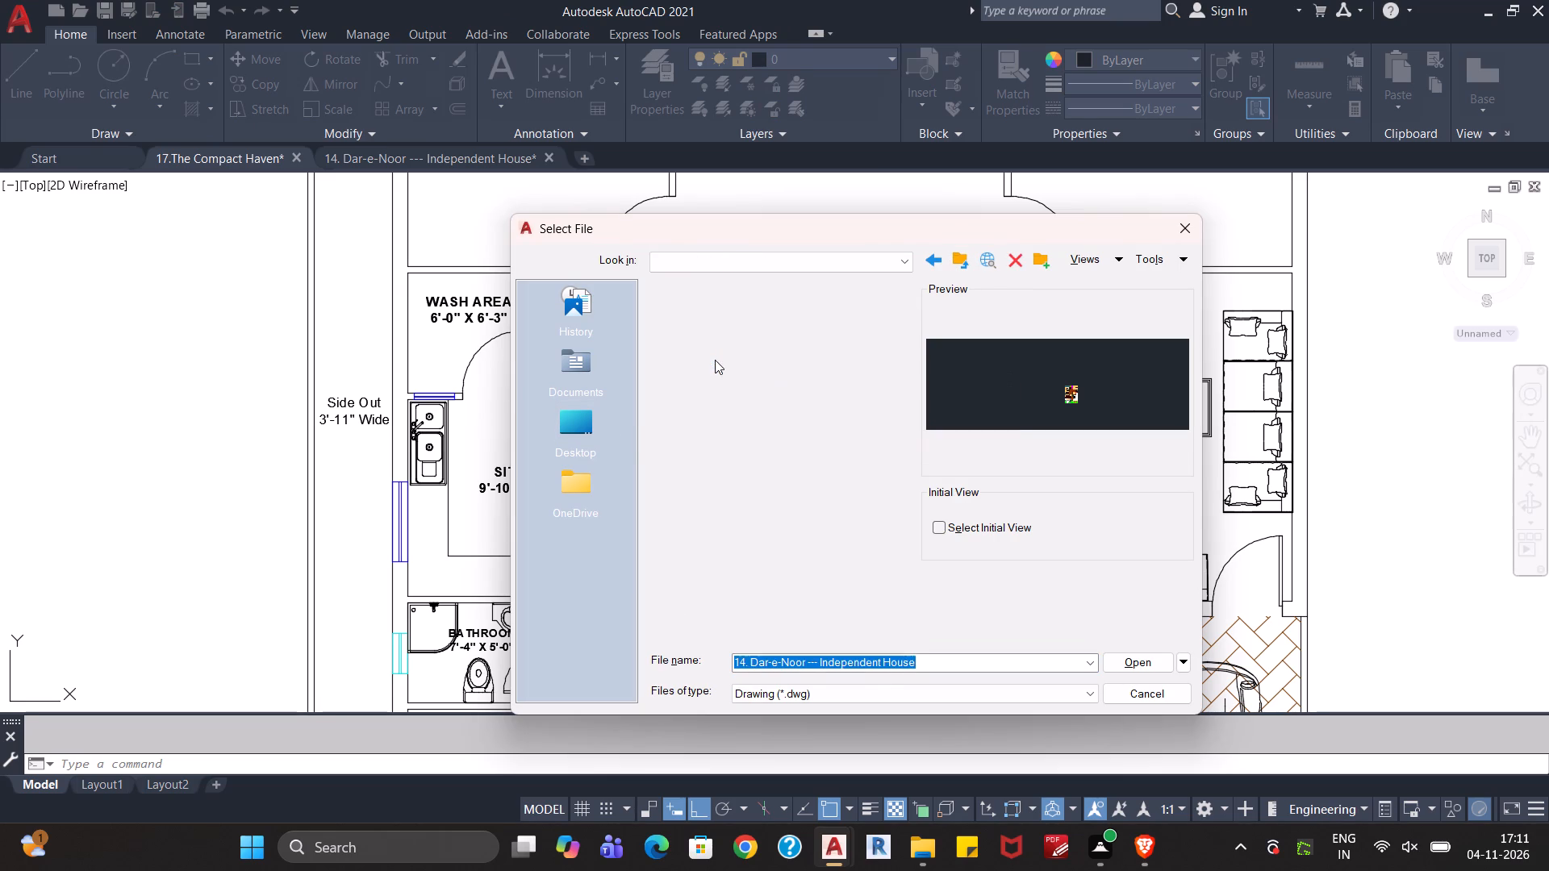
{"action": "left_click", "coordinate": [738, 331]}
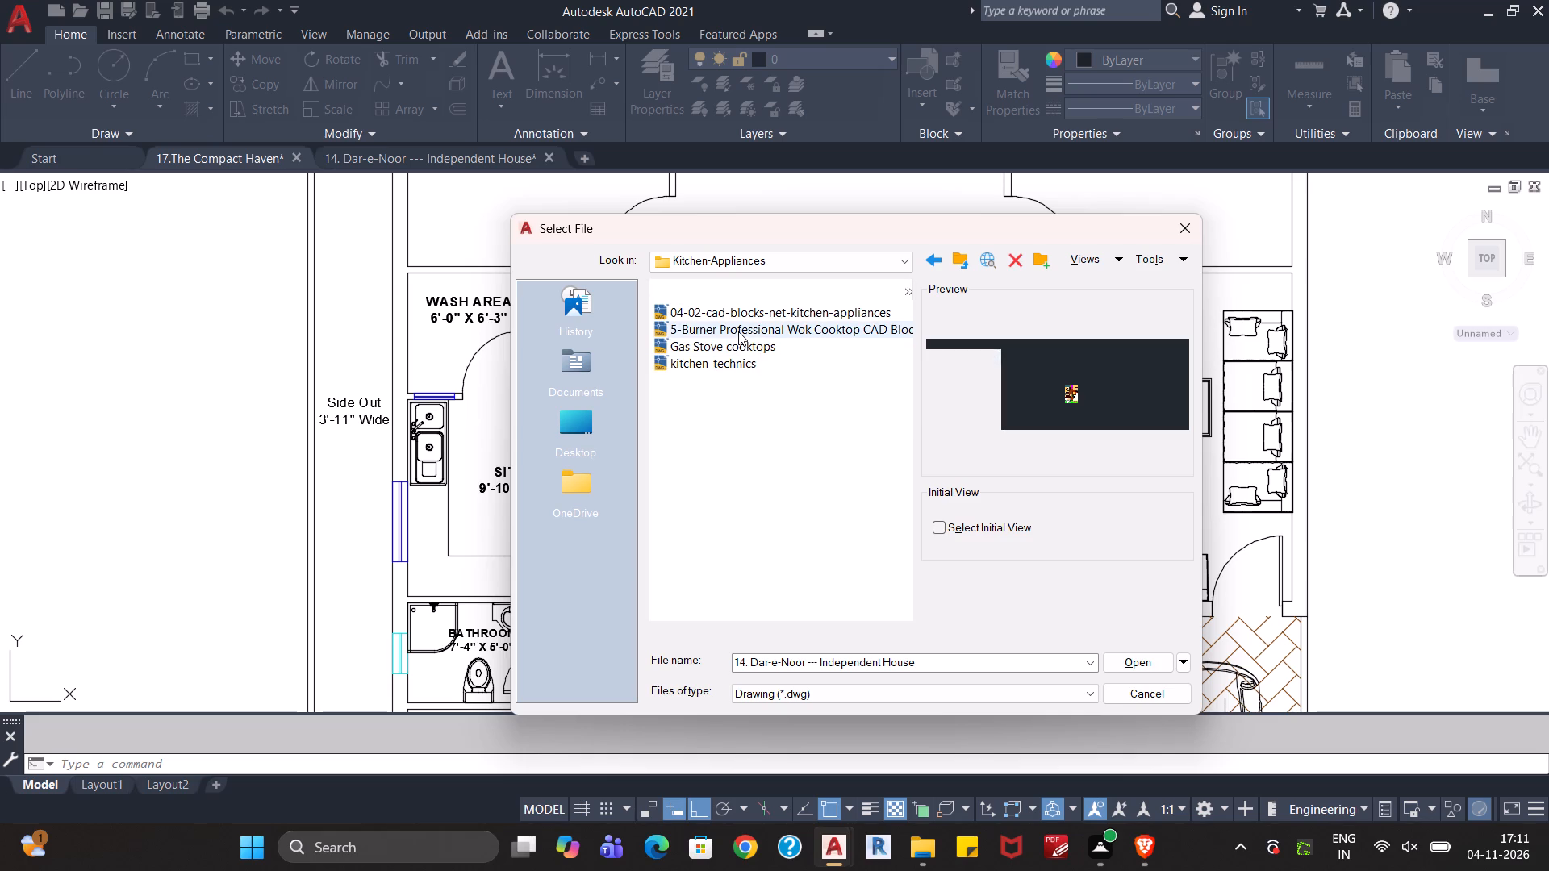
{"action": "left_click", "coordinate": [752, 312]}
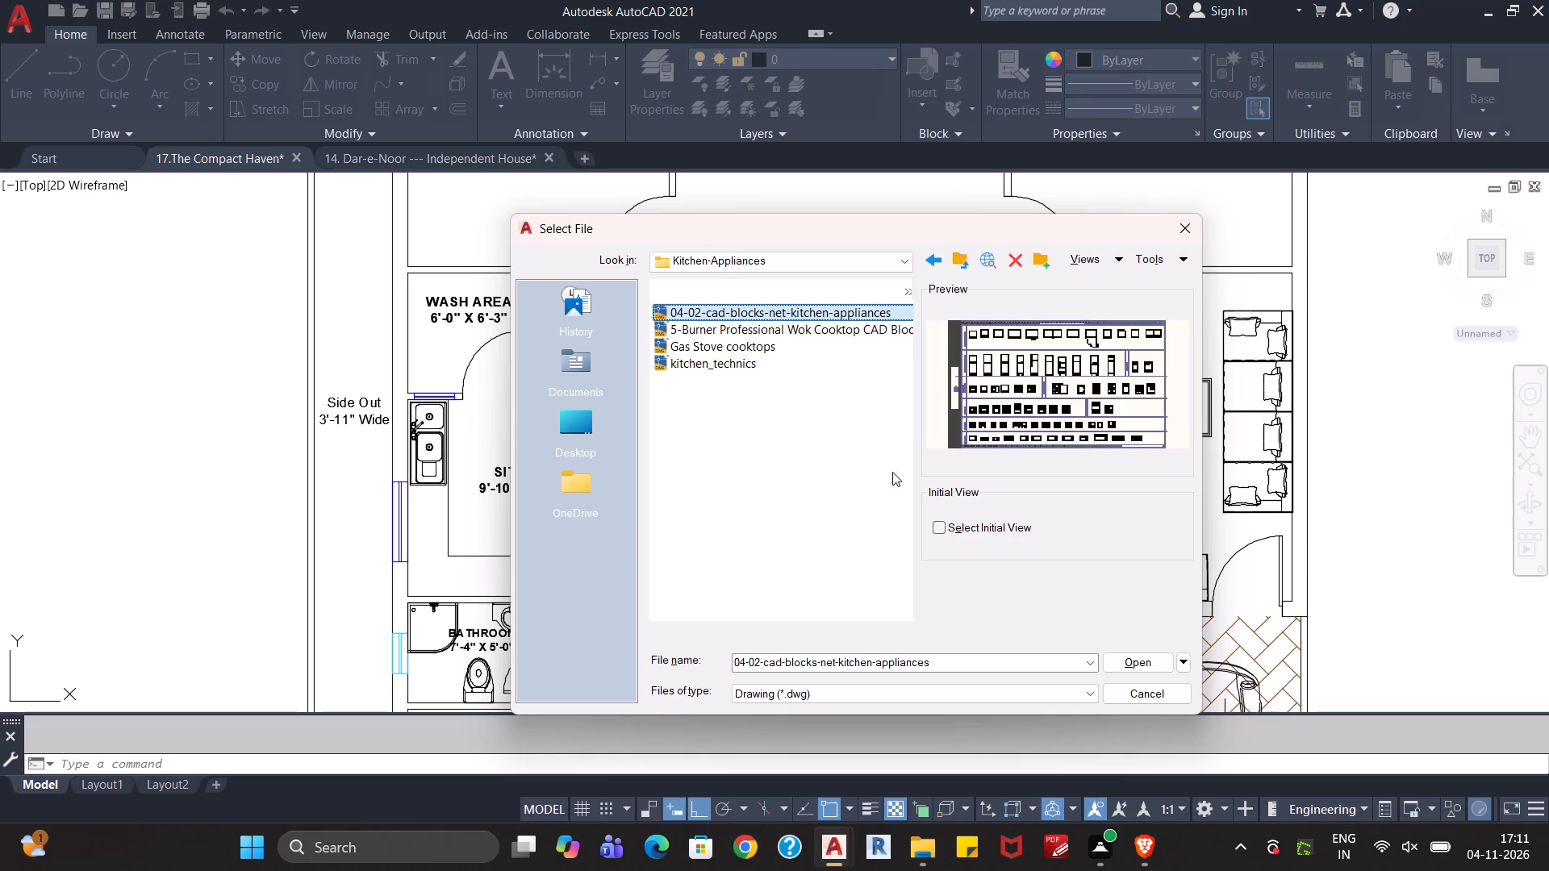
{"action": "left_click", "coordinate": [1118, 660]}
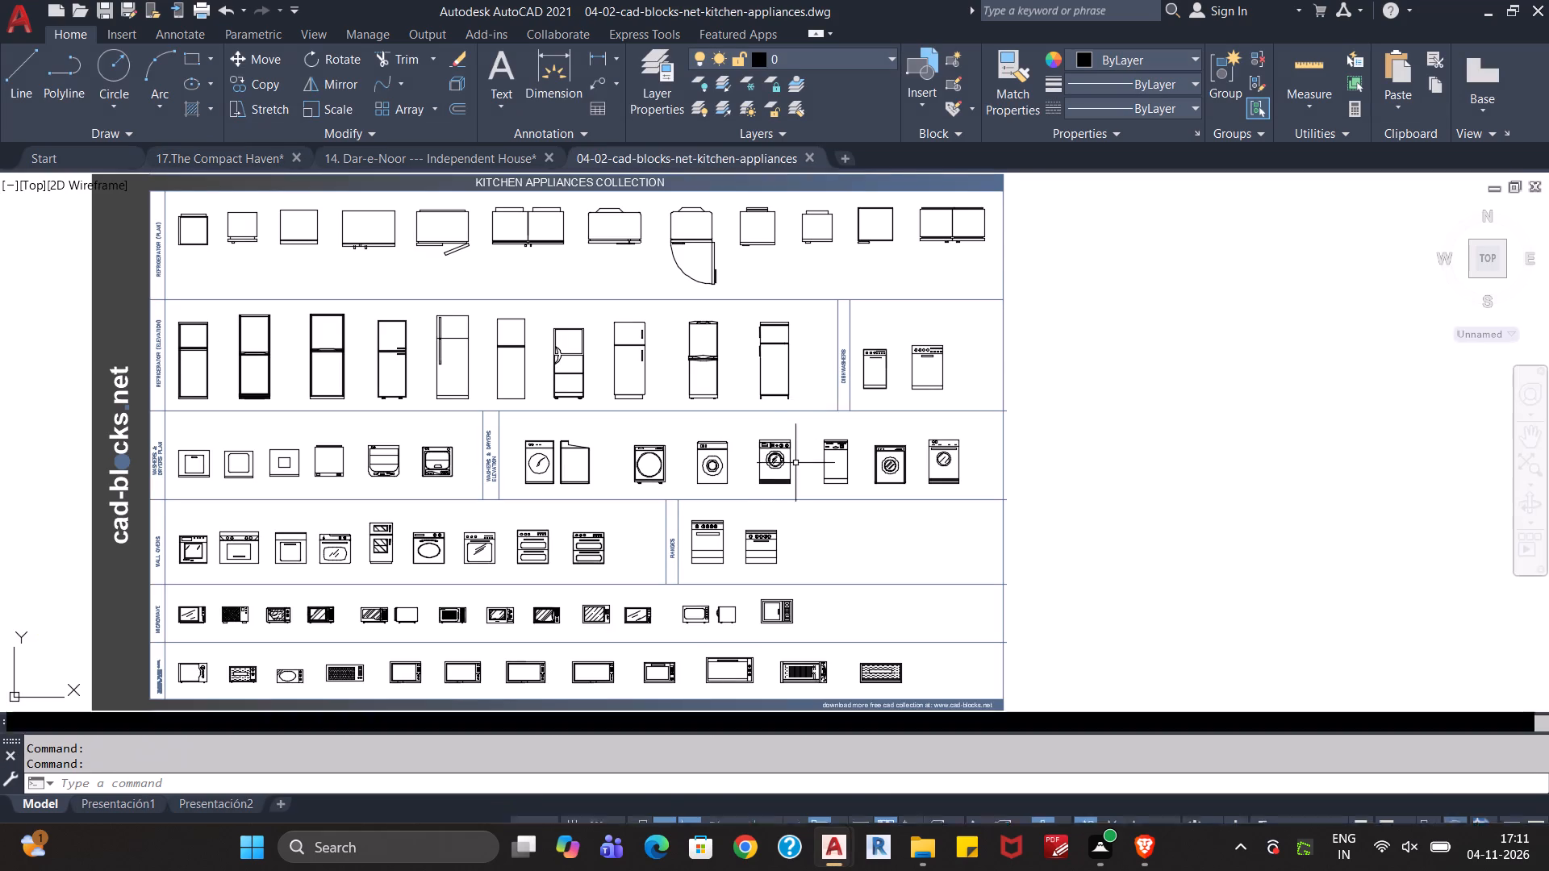
Copy the smallest single-door refrigerator plan block near the end of the refrigerator plan row to the clipboard.
{"action": "scroll", "coordinate": [666, 491], "scroll_direction": "up", "scroll_amount": 1}
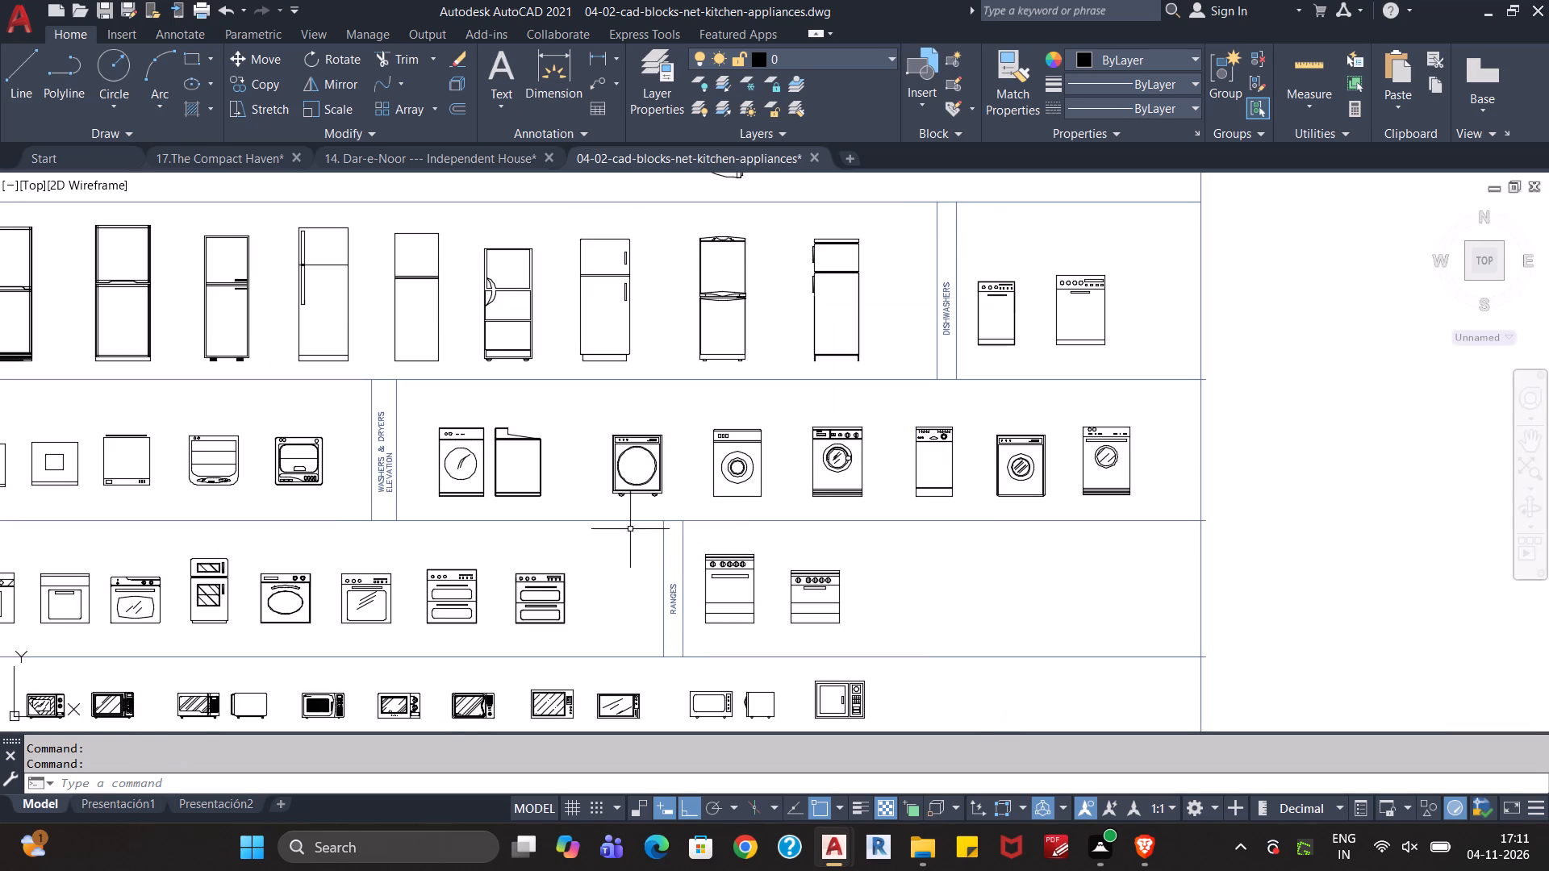
{"action": "middle_click_drag", "start_coordinate": [623, 559], "coordinate": [792, 474]}
{"action": "scroll", "coordinate": [792, 474], "scroll_direction": "down", "scroll_amount": 1}
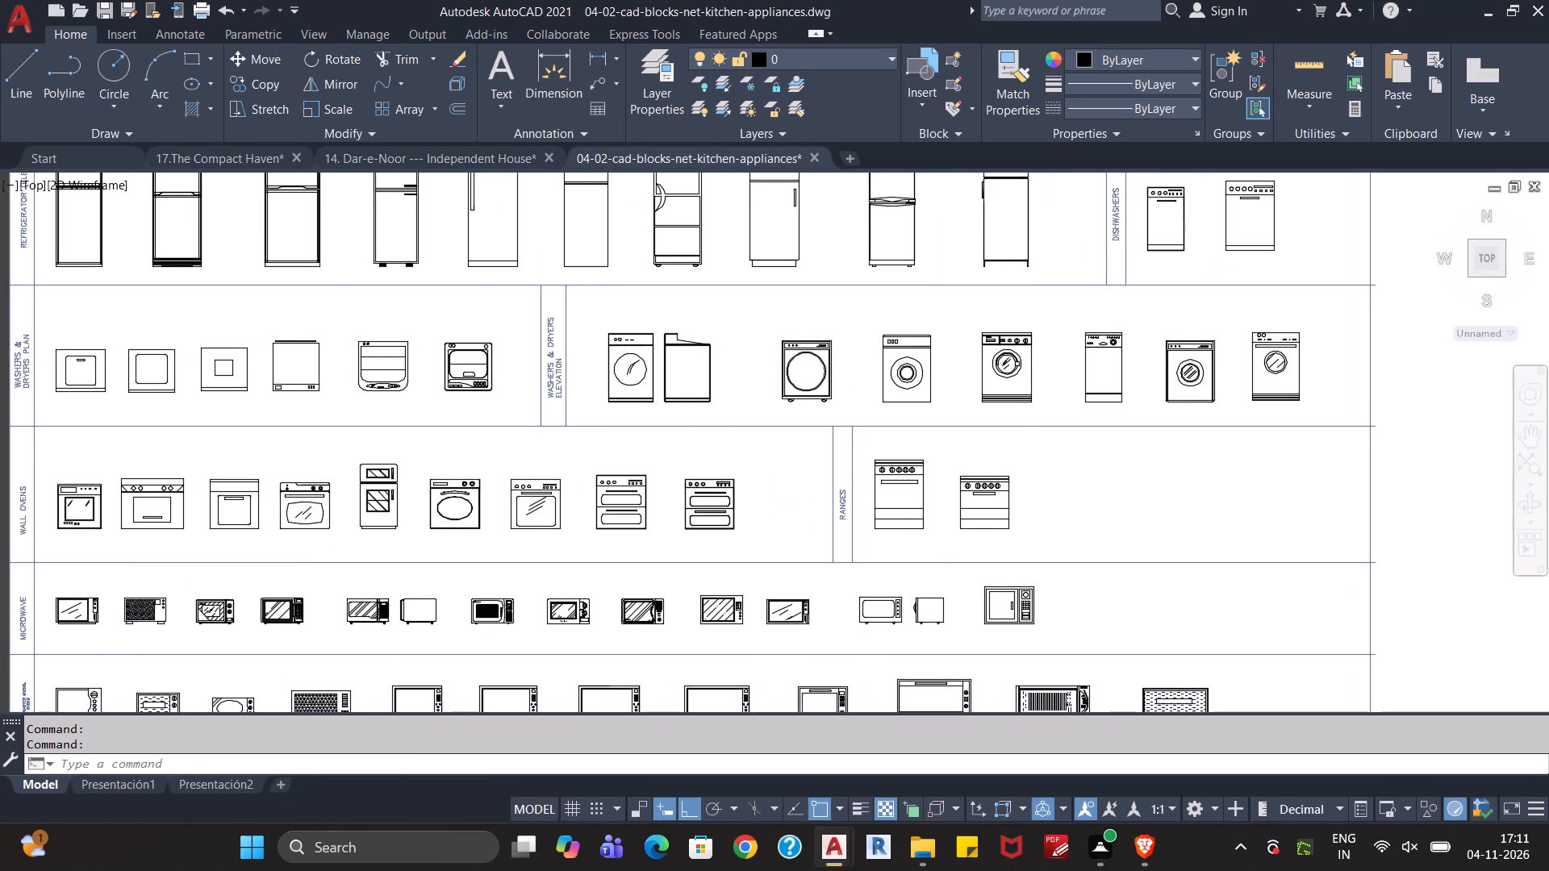
{"action": "middle_click_drag", "start_coordinate": [959, 323], "coordinate": [954, 439]}
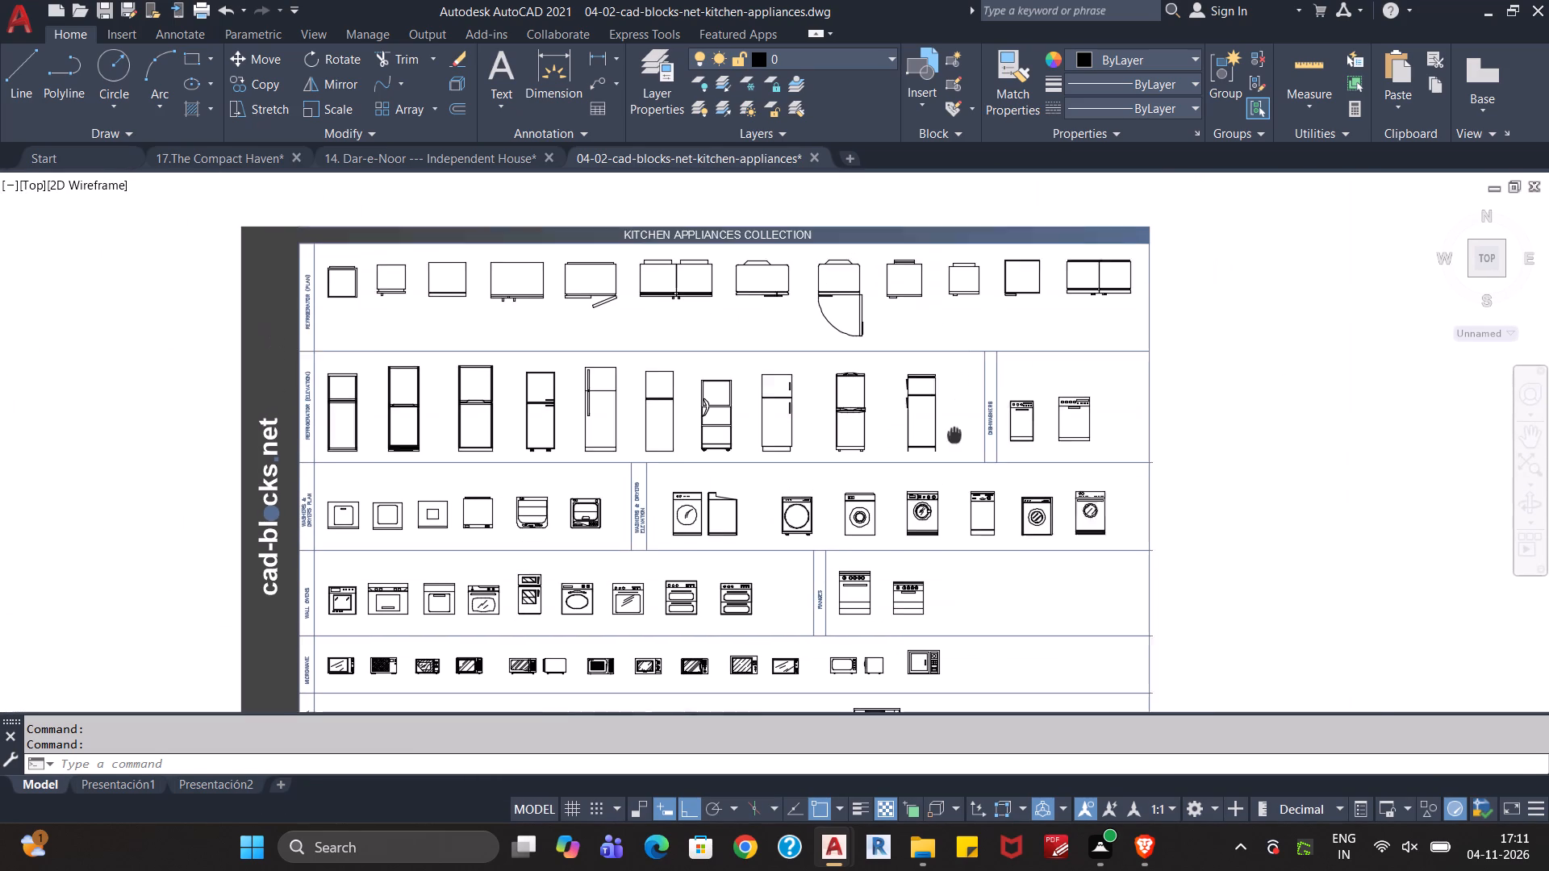
{"action": "middle_click_drag", "start_coordinate": [954, 439], "coordinate": [948, 468]}
{"action": "middle_click_drag", "start_coordinate": [940, 371], "coordinate": [875, 473]}
{"action": "scroll", "coordinate": [903, 424], "scroll_direction": "up", "scroll_amount": 2}
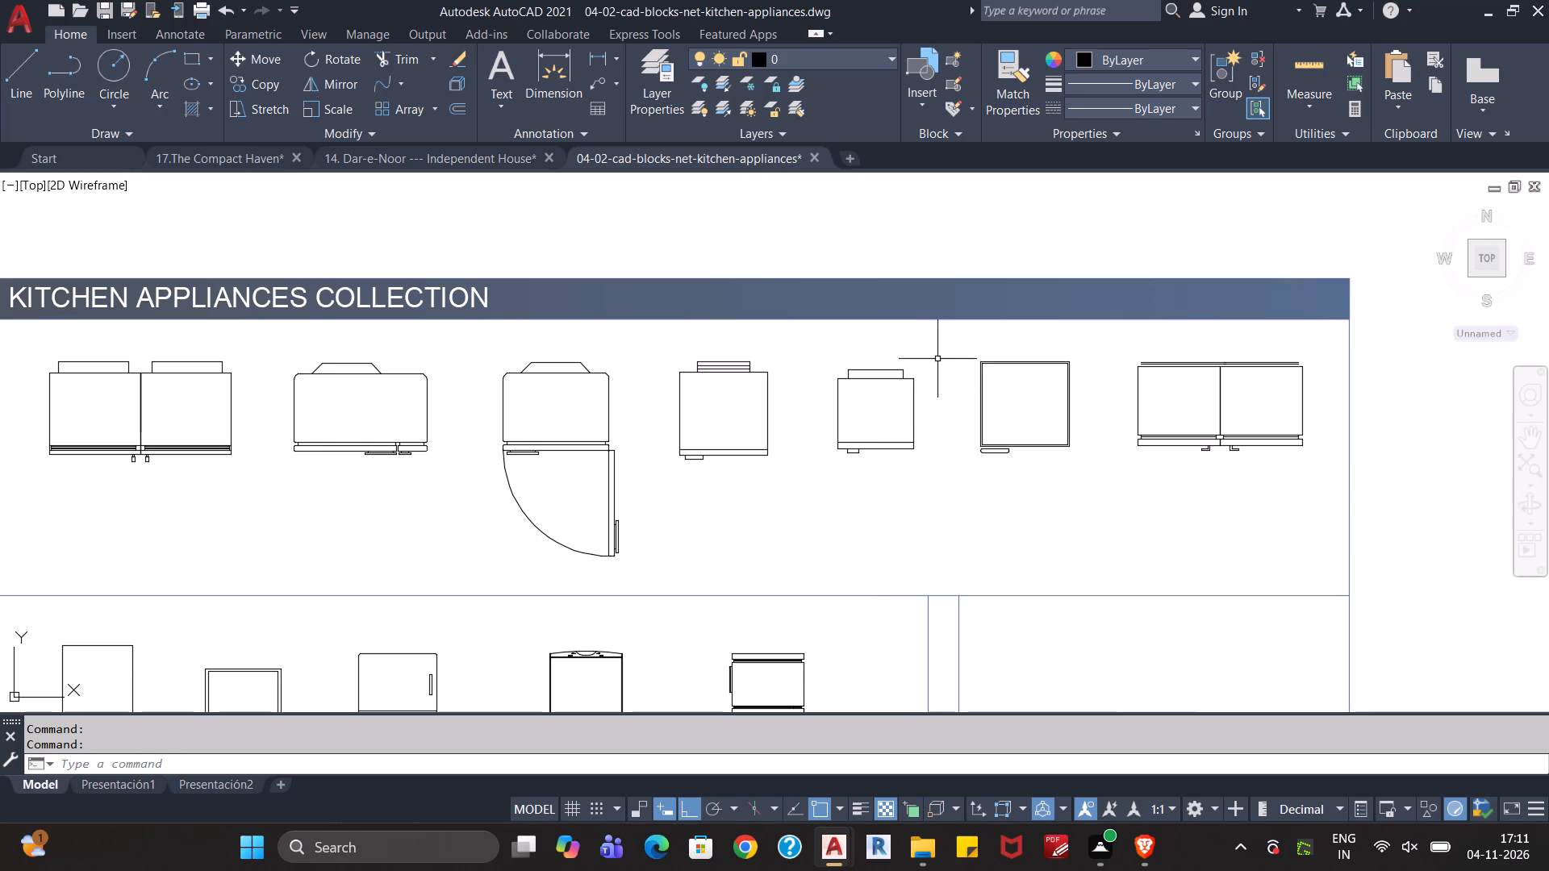
{"action": "left_click", "coordinate": [937, 358]}
{"action": "left_click", "coordinate": [825, 494]}
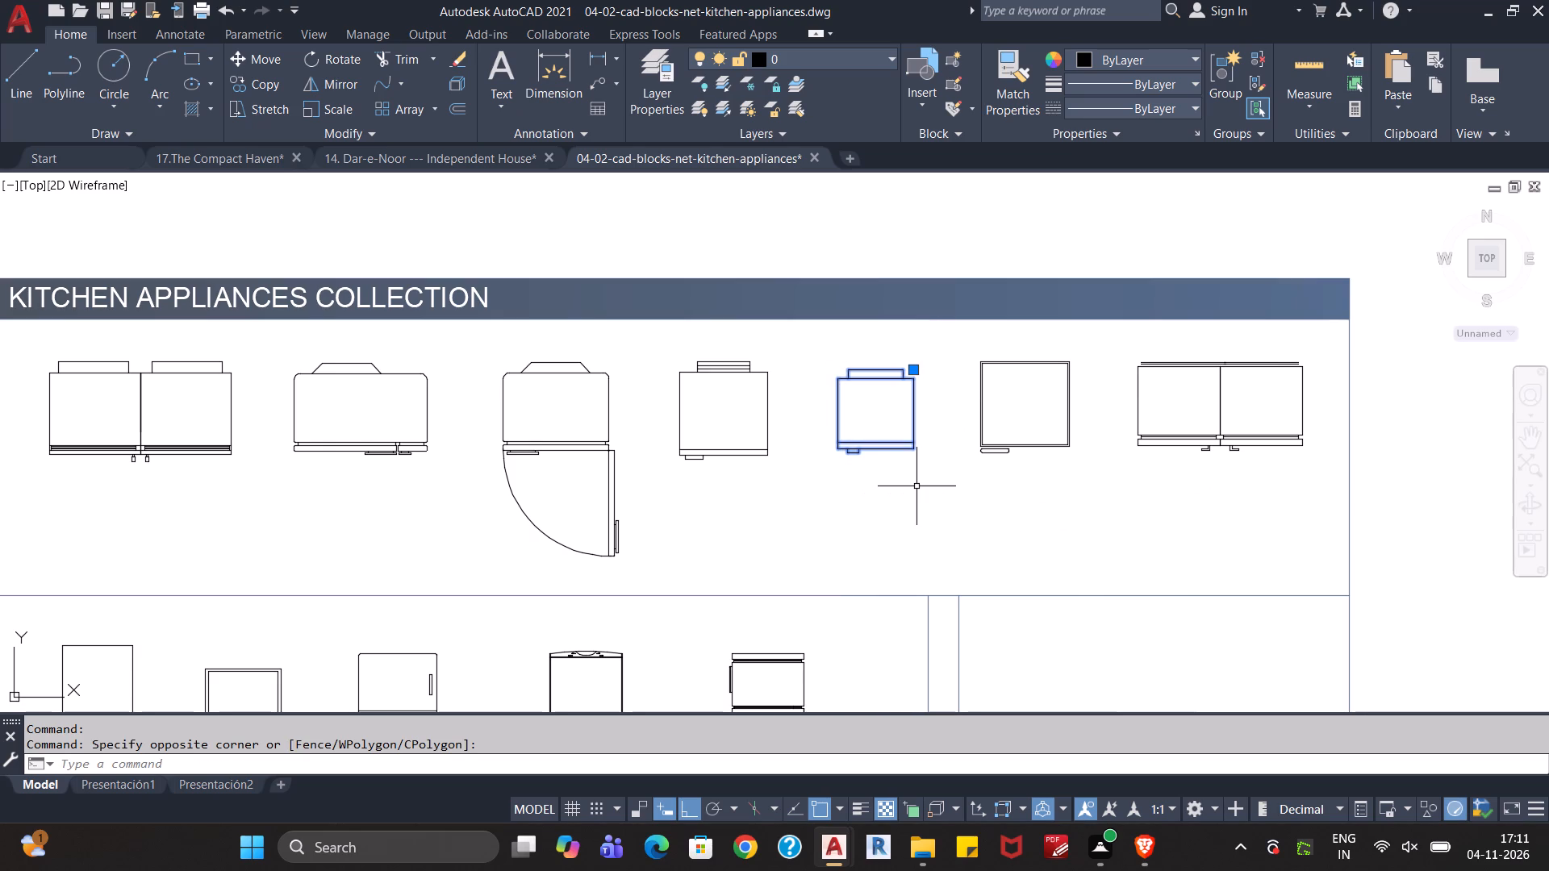
{"action": "key", "text": "ctrl+c"}
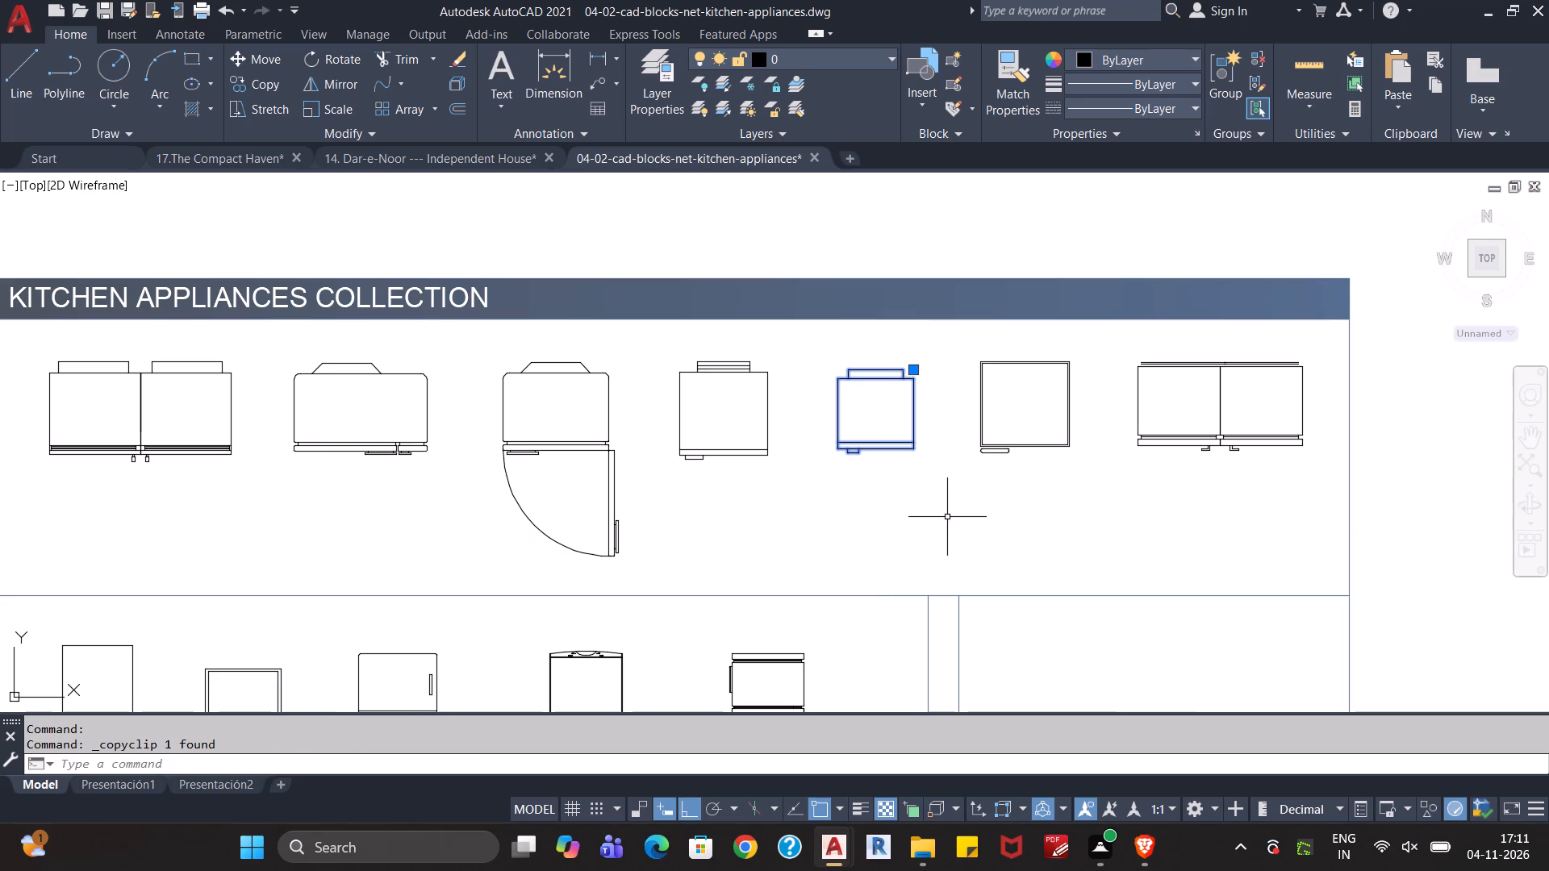
{"action": "middle_click_drag", "start_coordinate": [883, 548], "coordinate": [939, 459]}
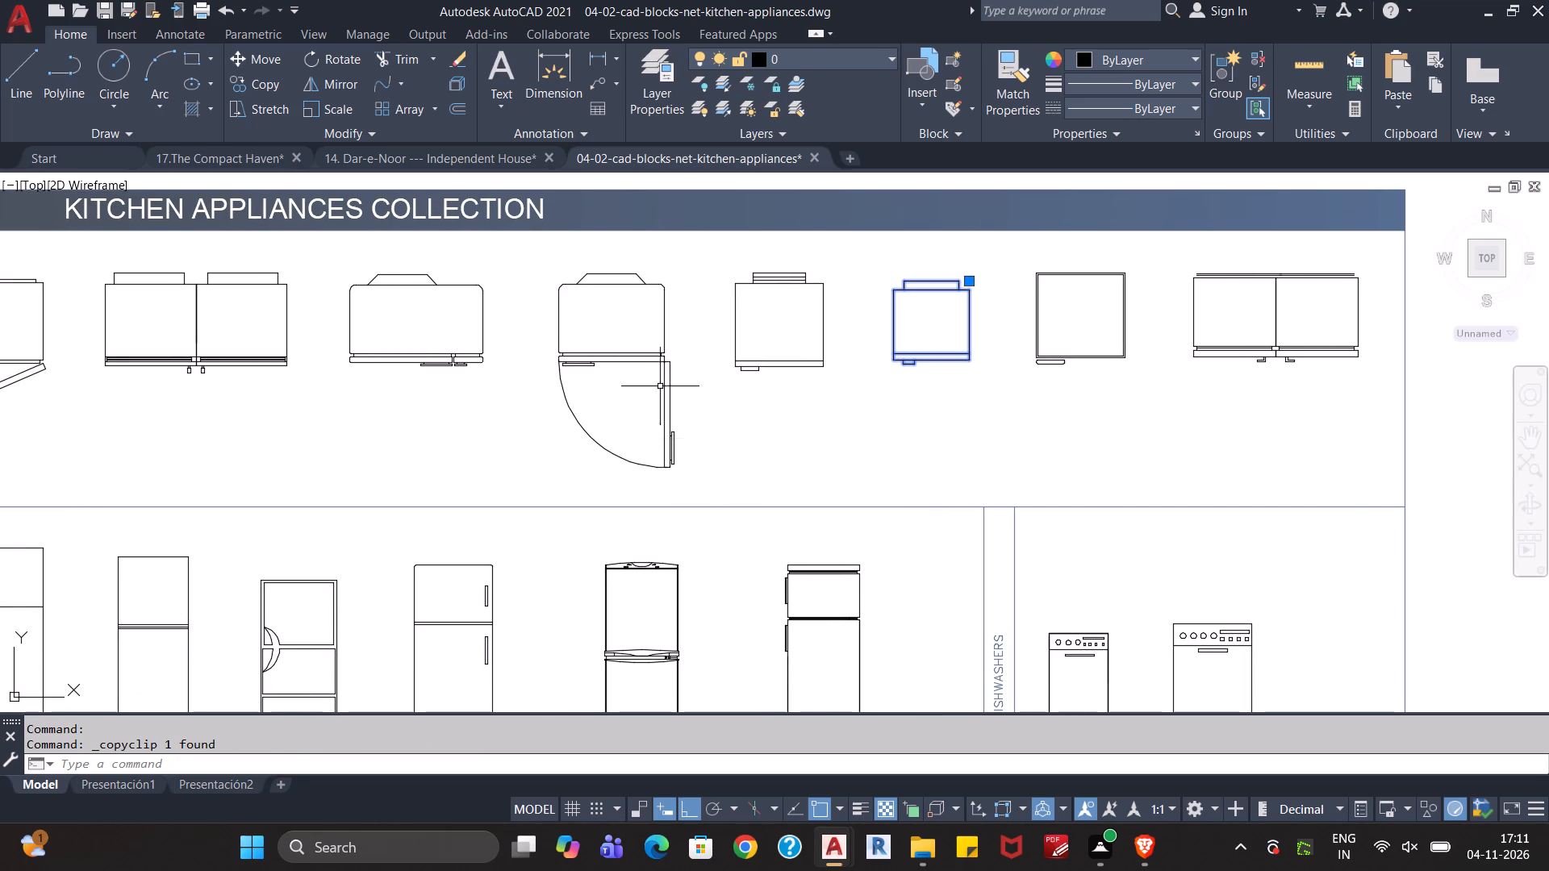
Paste the refrigerator block into 17.The Compact Haven, in the empty space beside the floor plan.
{"action": "left_click", "coordinate": [226, 161]}
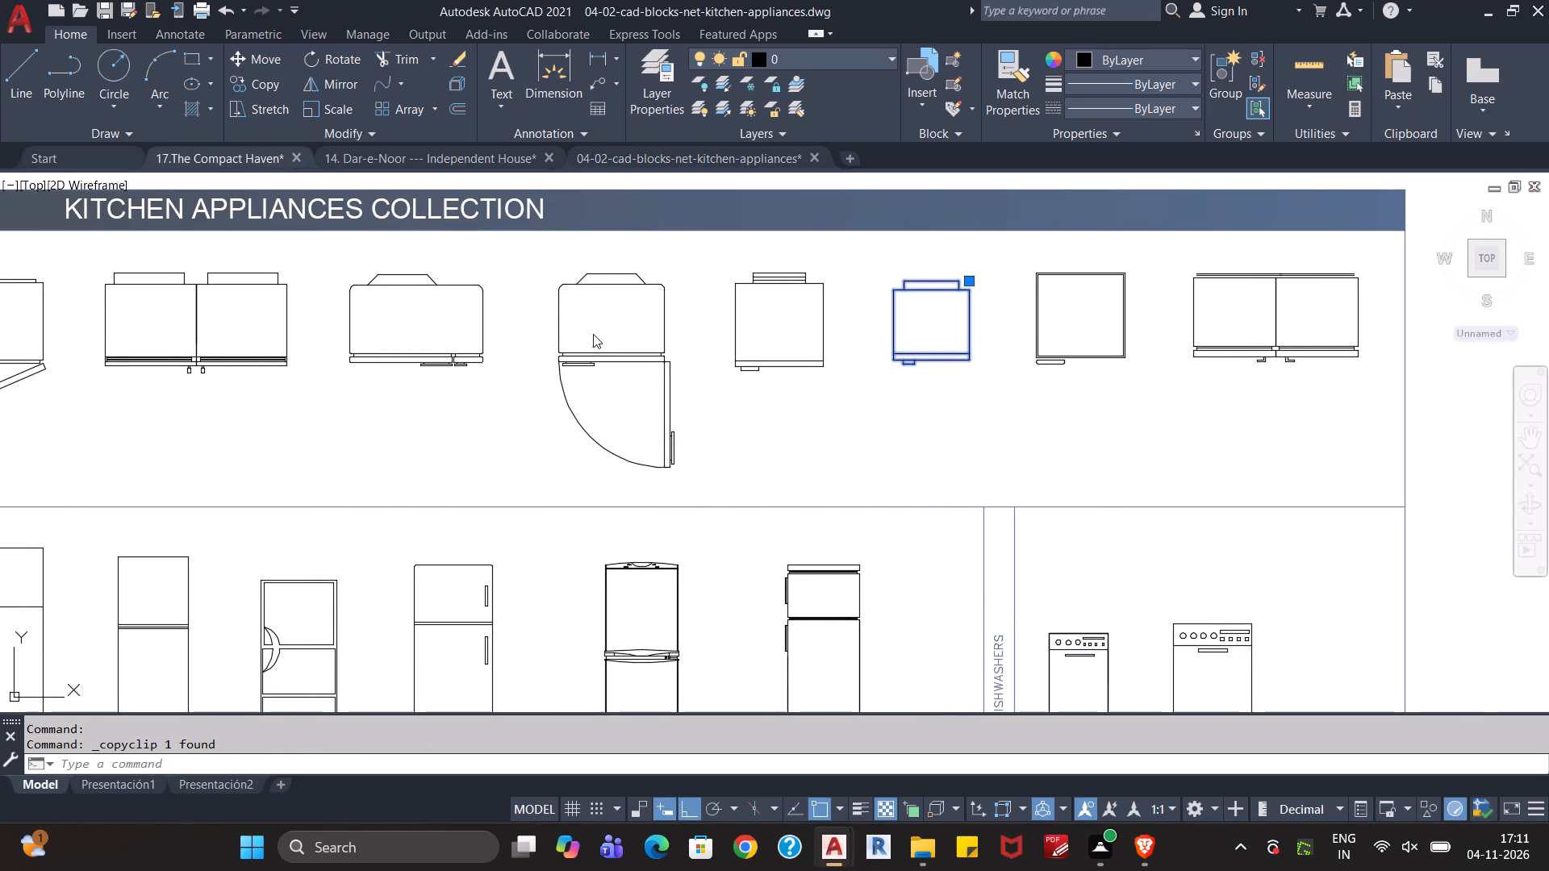
{"action": "middle_click_drag", "start_coordinate": [787, 274], "coordinate": [623, 303]}
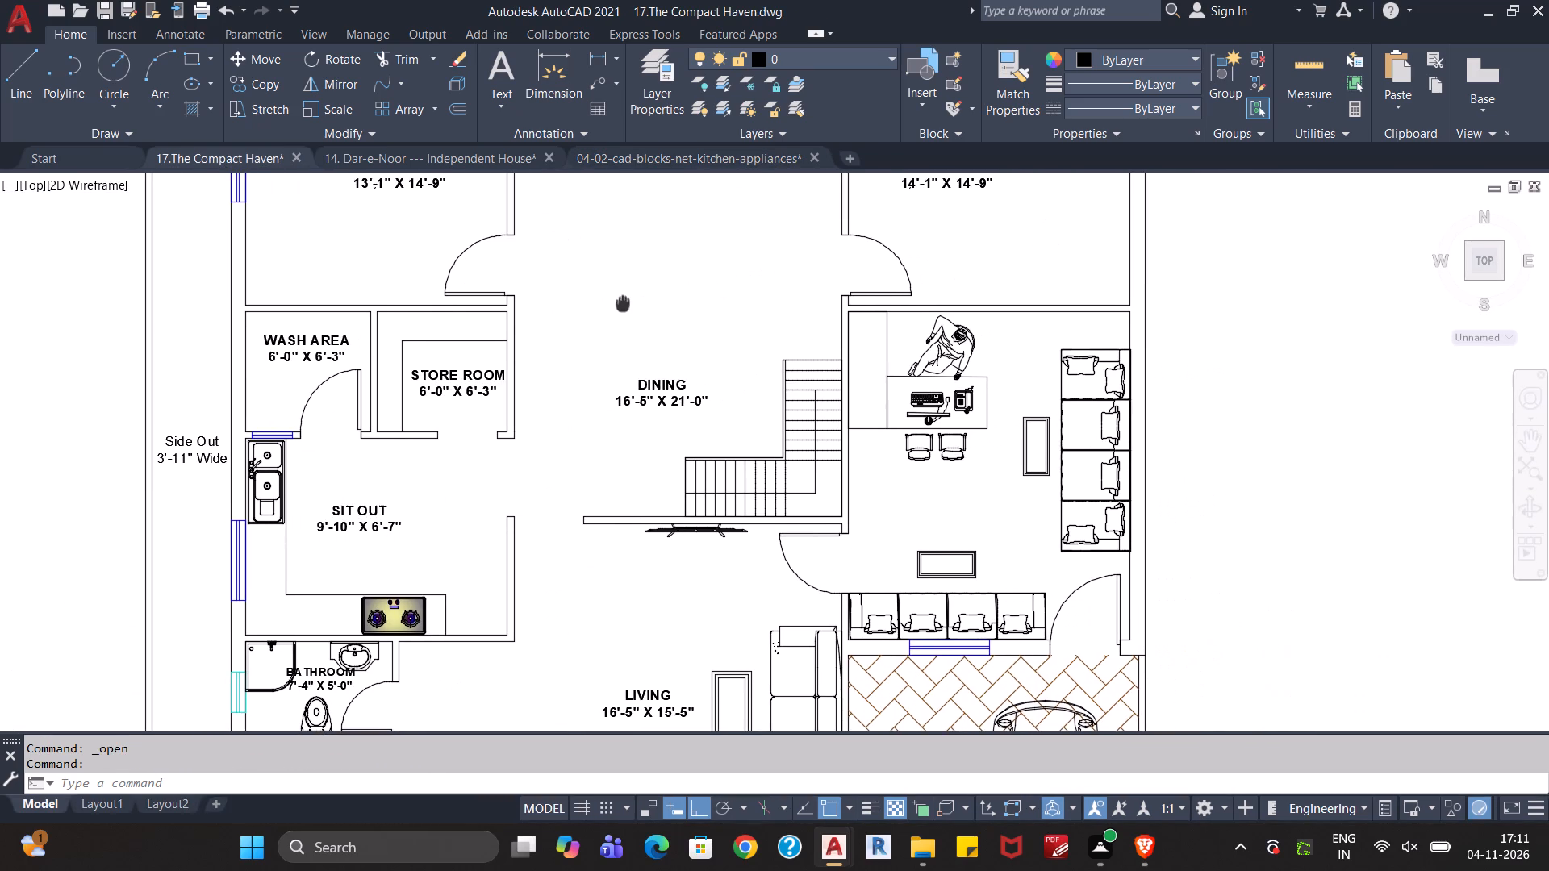
{"action": "middle_click_drag", "start_coordinate": [623, 303], "coordinate": [622, 304]}
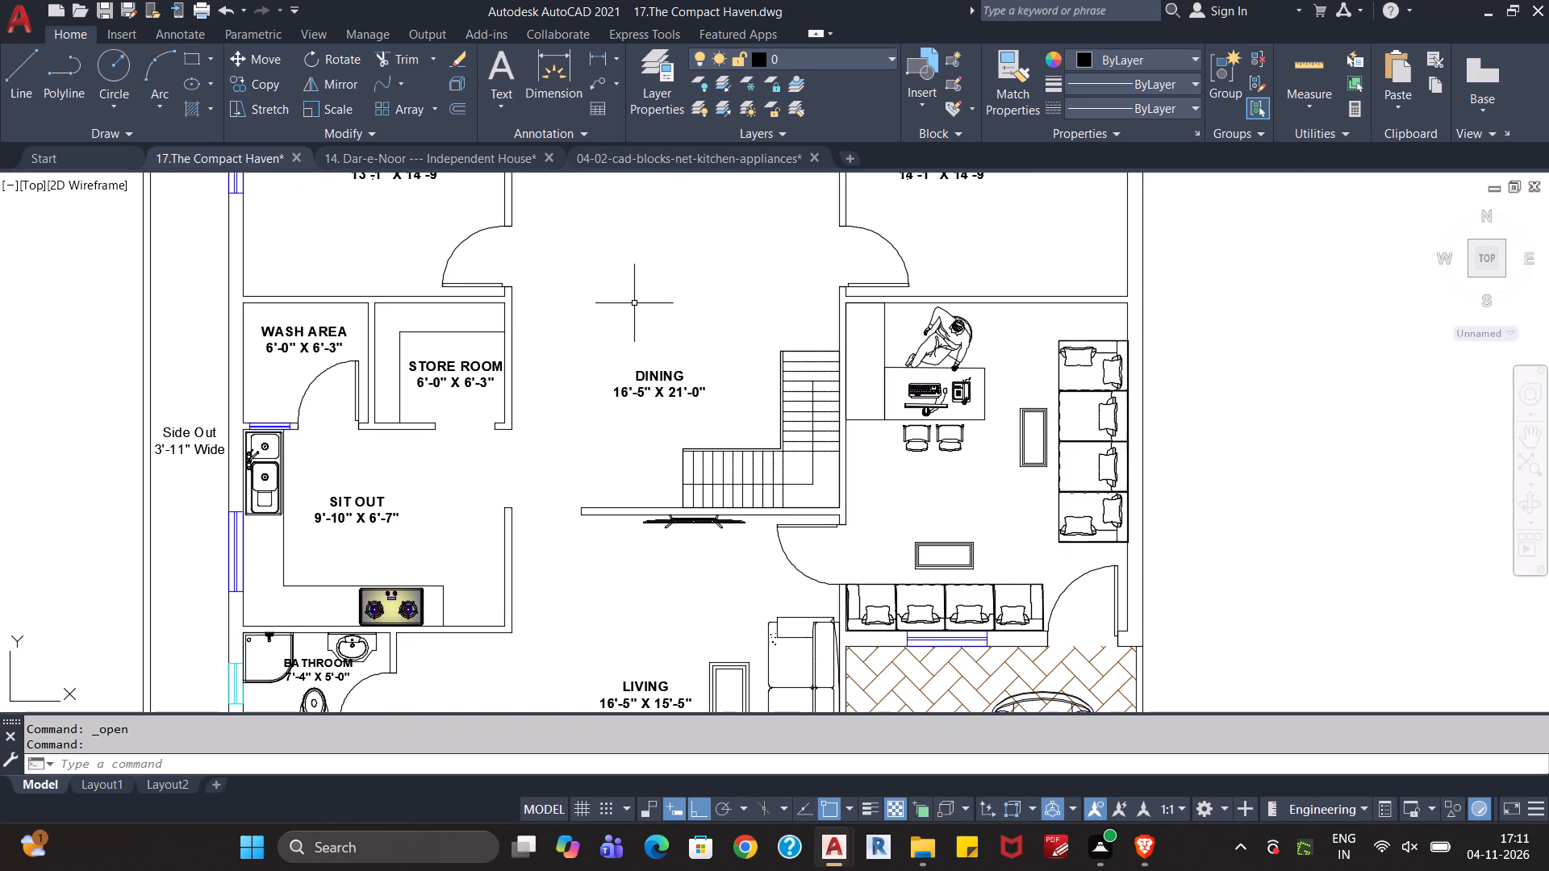
{"action": "scroll", "coordinate": [635, 302], "scroll_direction": "down", "scroll_amount": 1}
{"action": "middle_click_drag", "start_coordinate": [644, 296], "coordinate": [613, 305]}
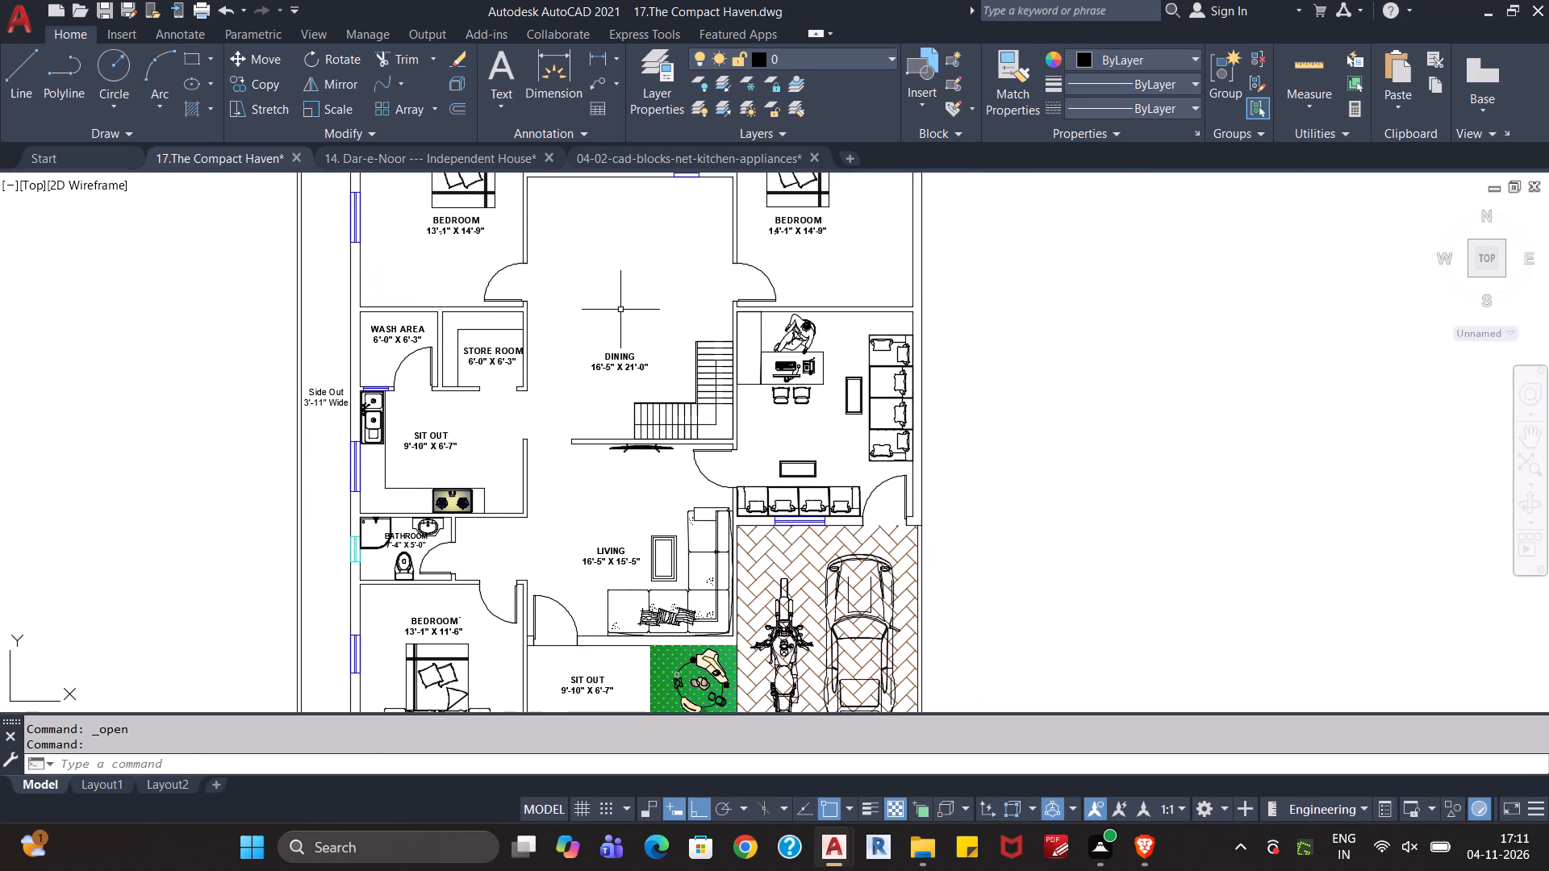
{"action": "key", "text": "ctrl+v"}
{"action": "middle_click_drag", "start_coordinate": [1052, 424], "coordinate": [618, 466]}
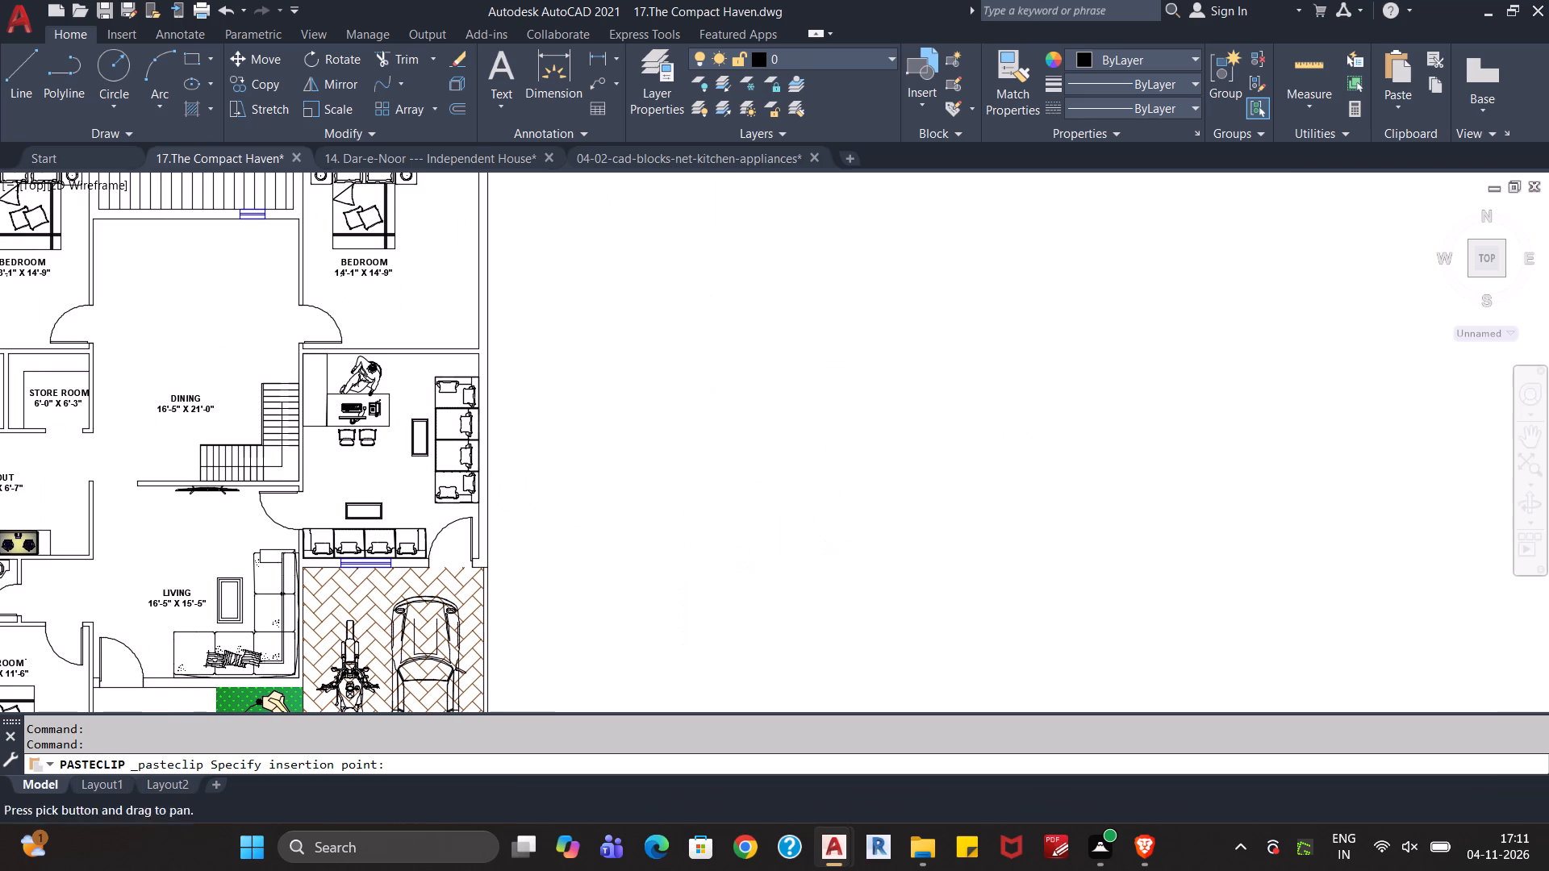
{"action": "left_click", "coordinate": [759, 544]}
Scale the refrigerator down by reference from its front corner, using its front edge as reference and picking a much shorter new length.
{"action": "scroll", "coordinate": [763, 544], "scroll_direction": "down", "scroll_amount": 2}
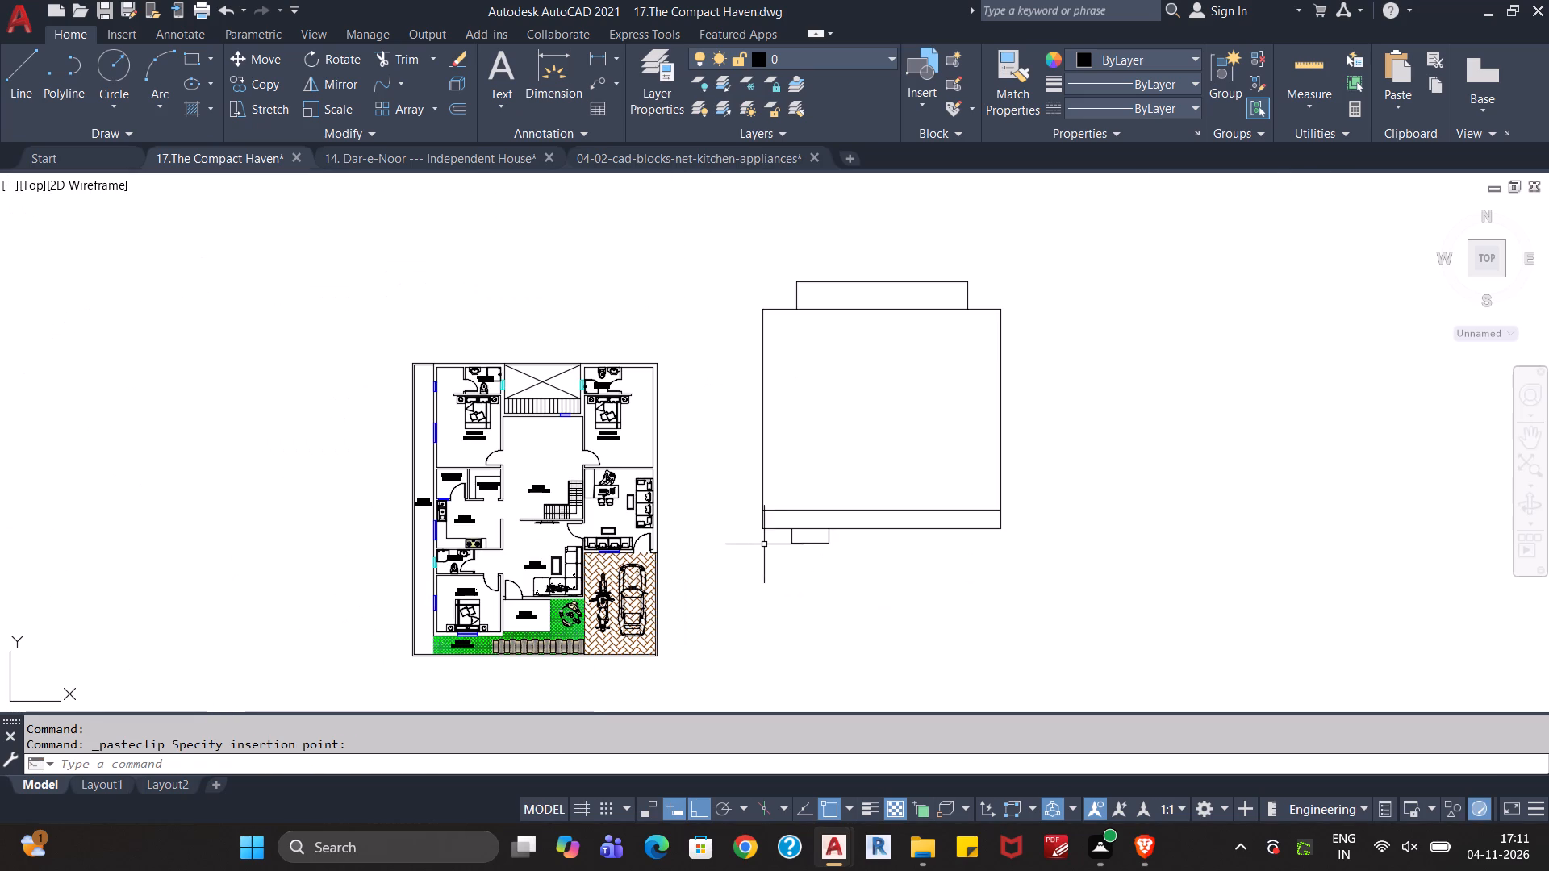
{"action": "left_click", "coordinate": [1027, 261]}
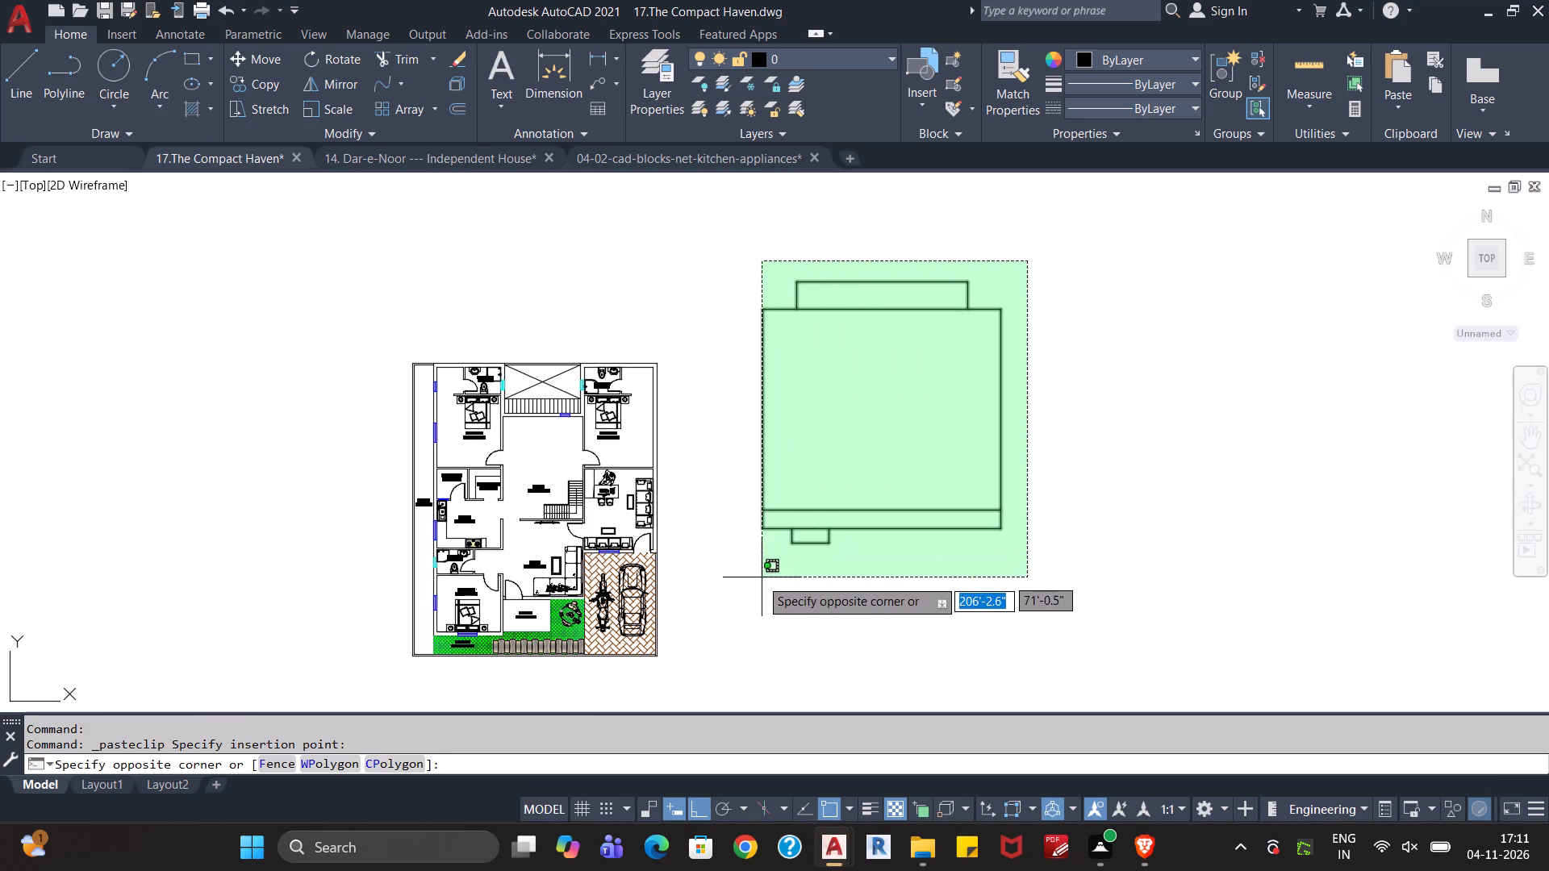
{"action": "left_click", "coordinate": [754, 580]}
{"action": "type", "text": "SC"}
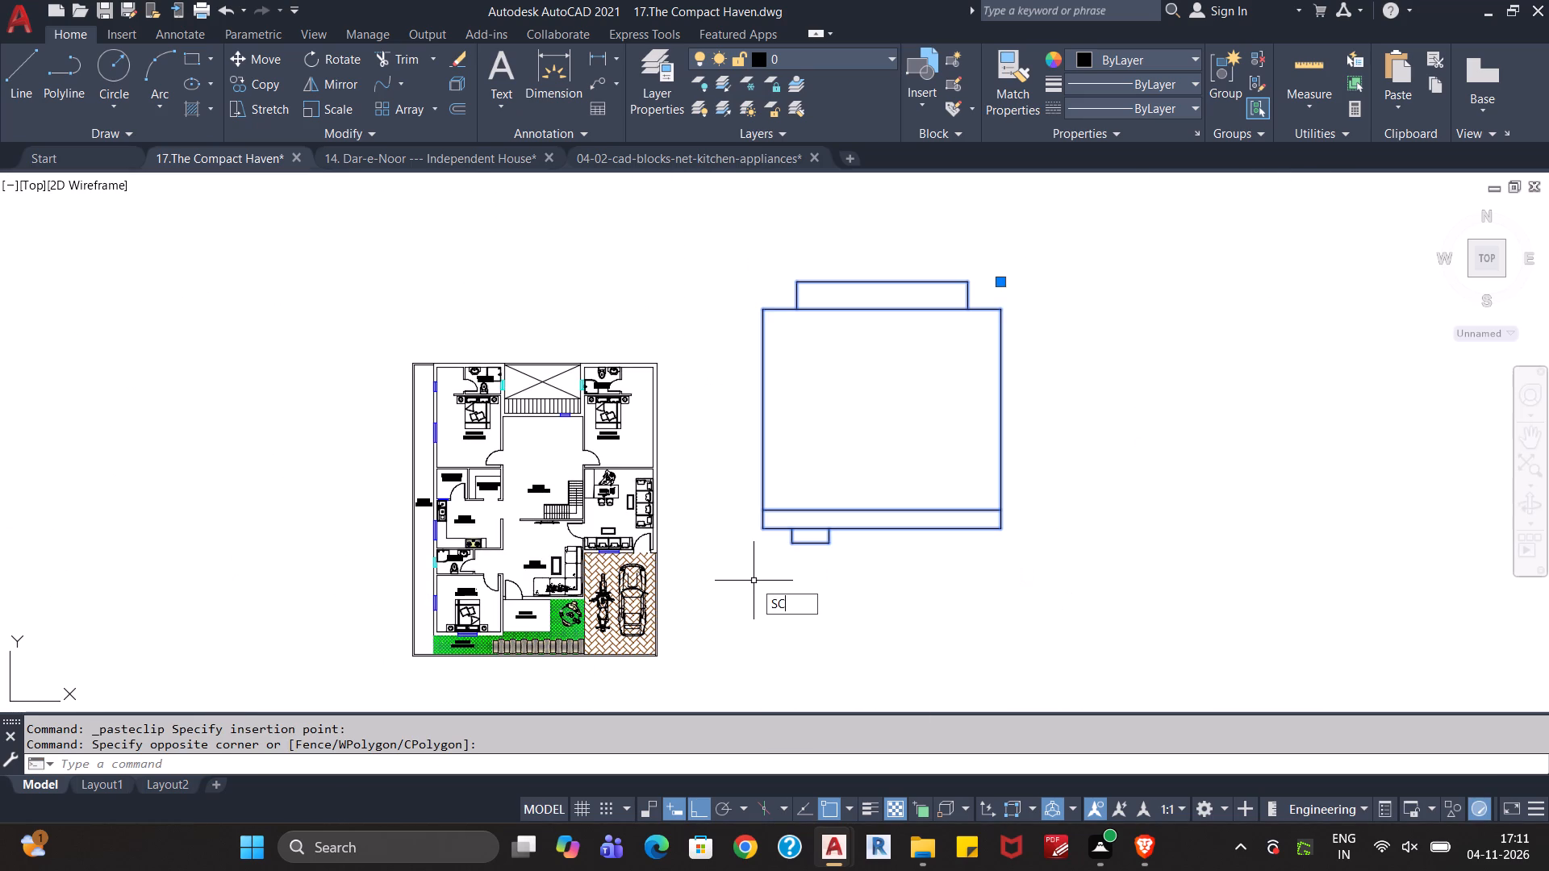
{"action": "key", "text": "Return"}
{"action": "left_click", "coordinate": [765, 527]}
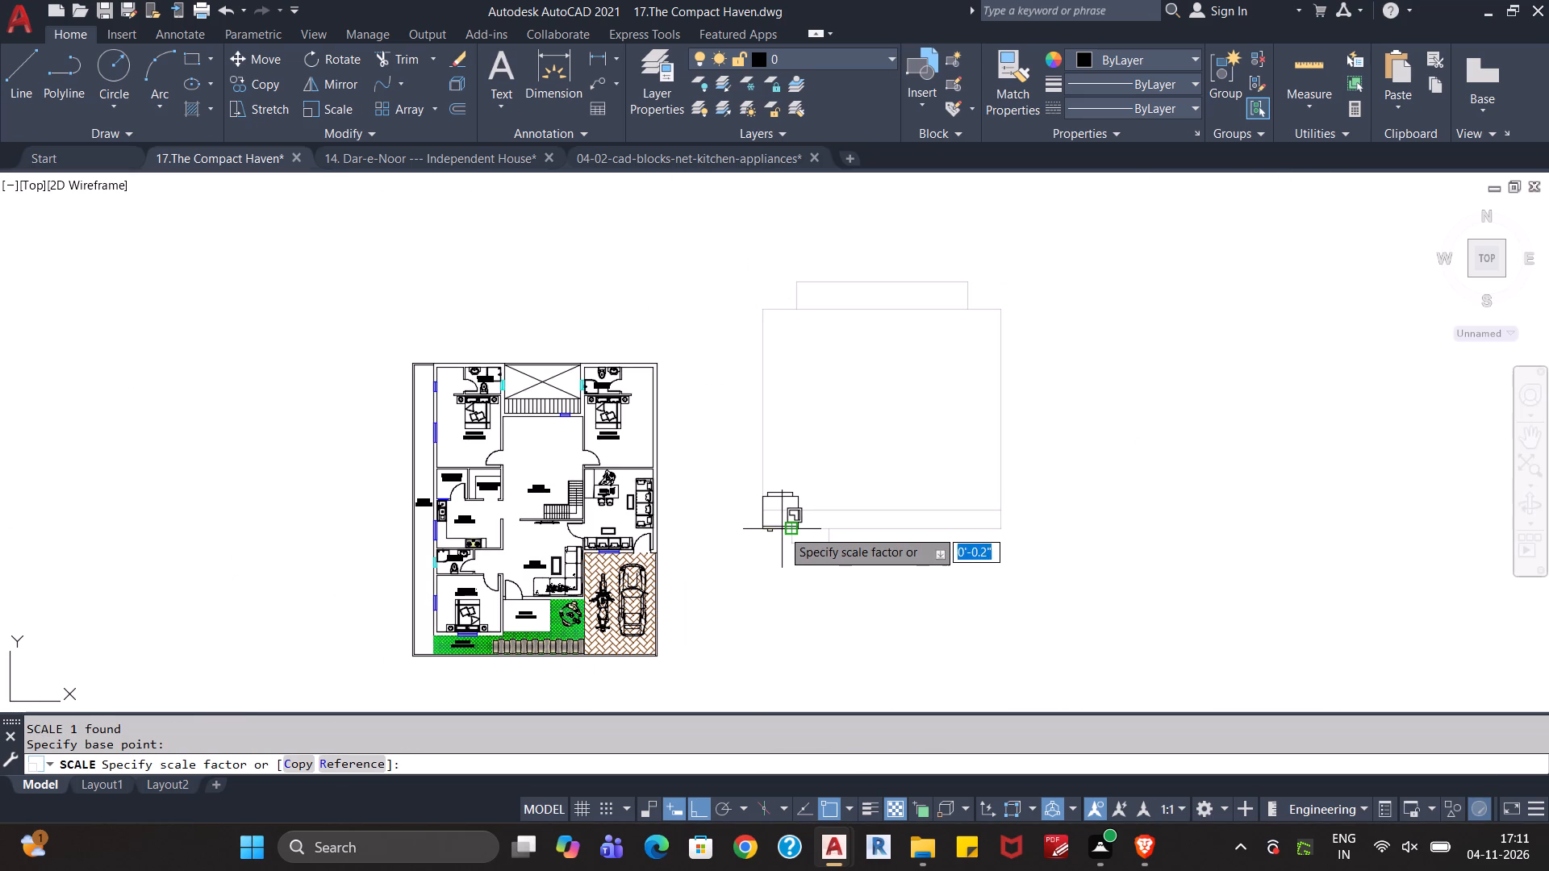
{"action": "key", "text": "r"}
{"action": "key", "text": "Return"}
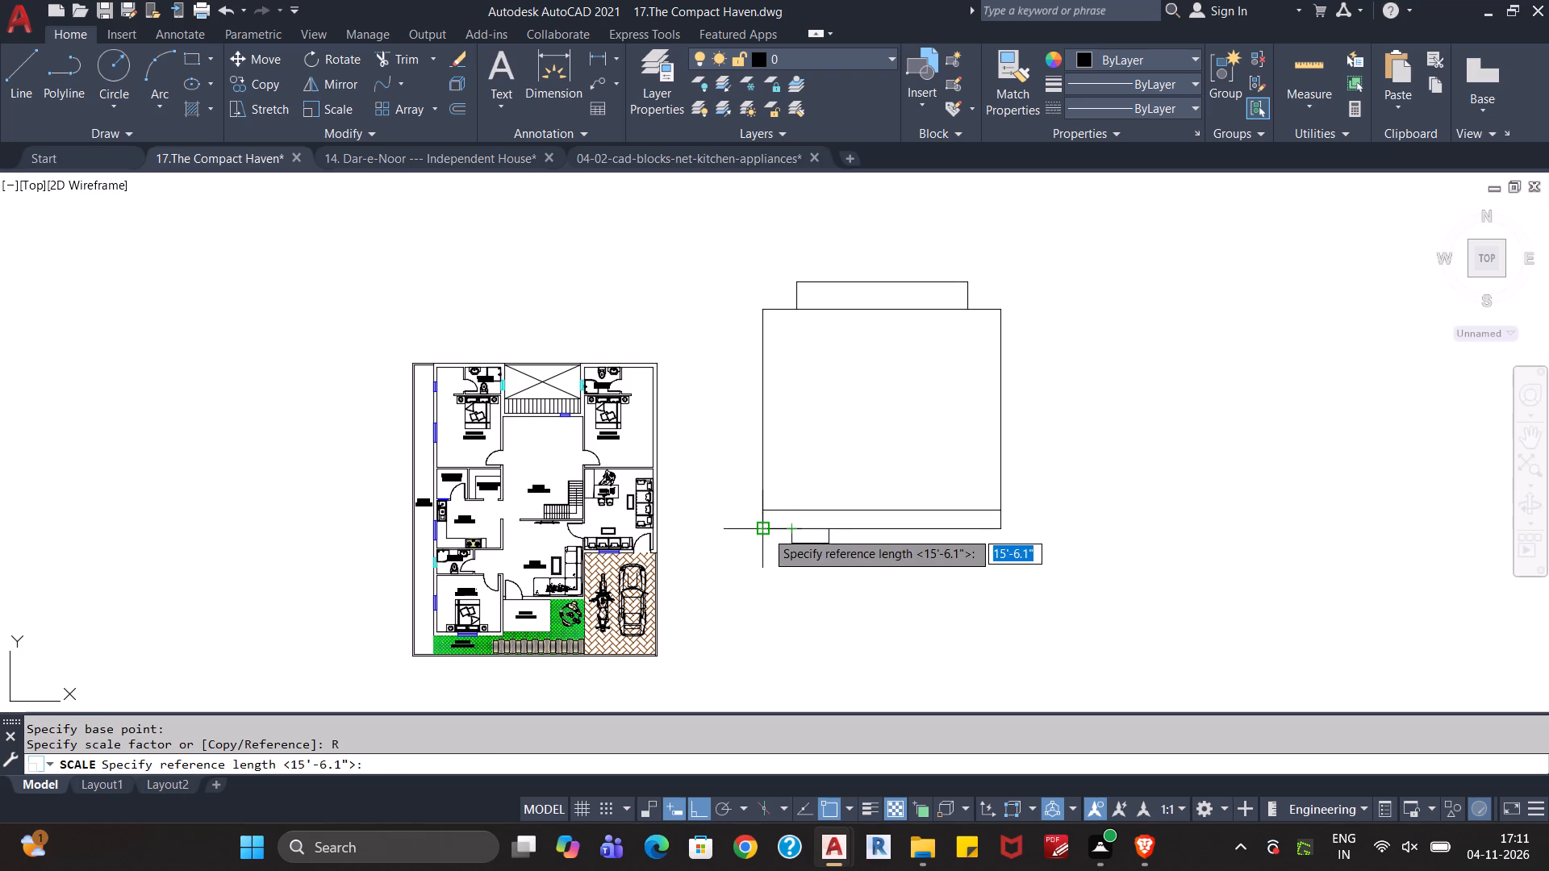
{"action": "left_click", "coordinate": [765, 531]}
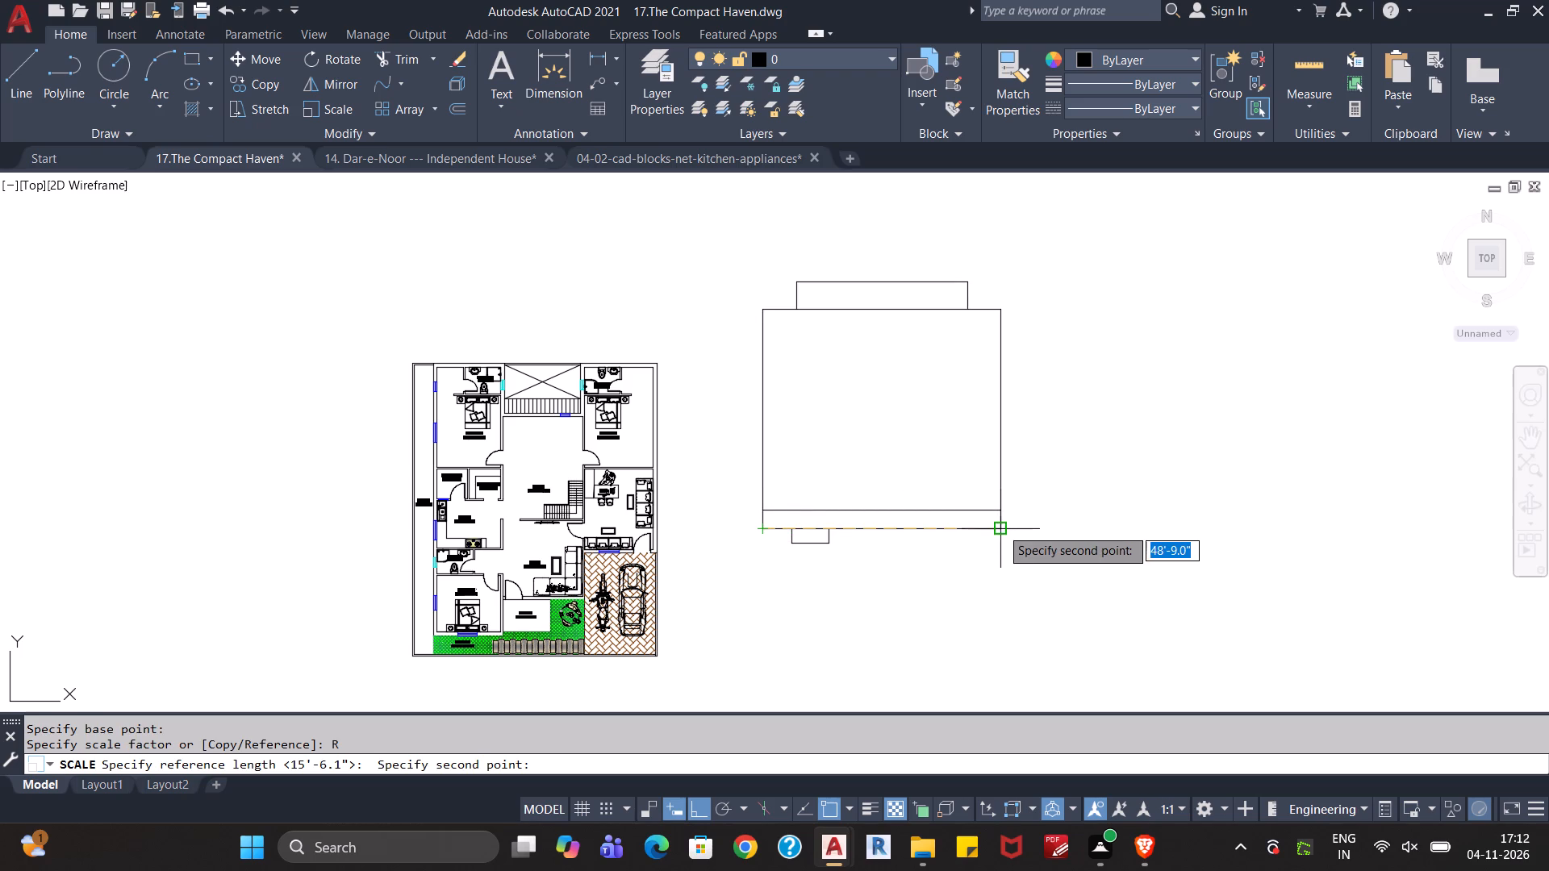
{"action": "left_click", "coordinate": [1000, 527]}
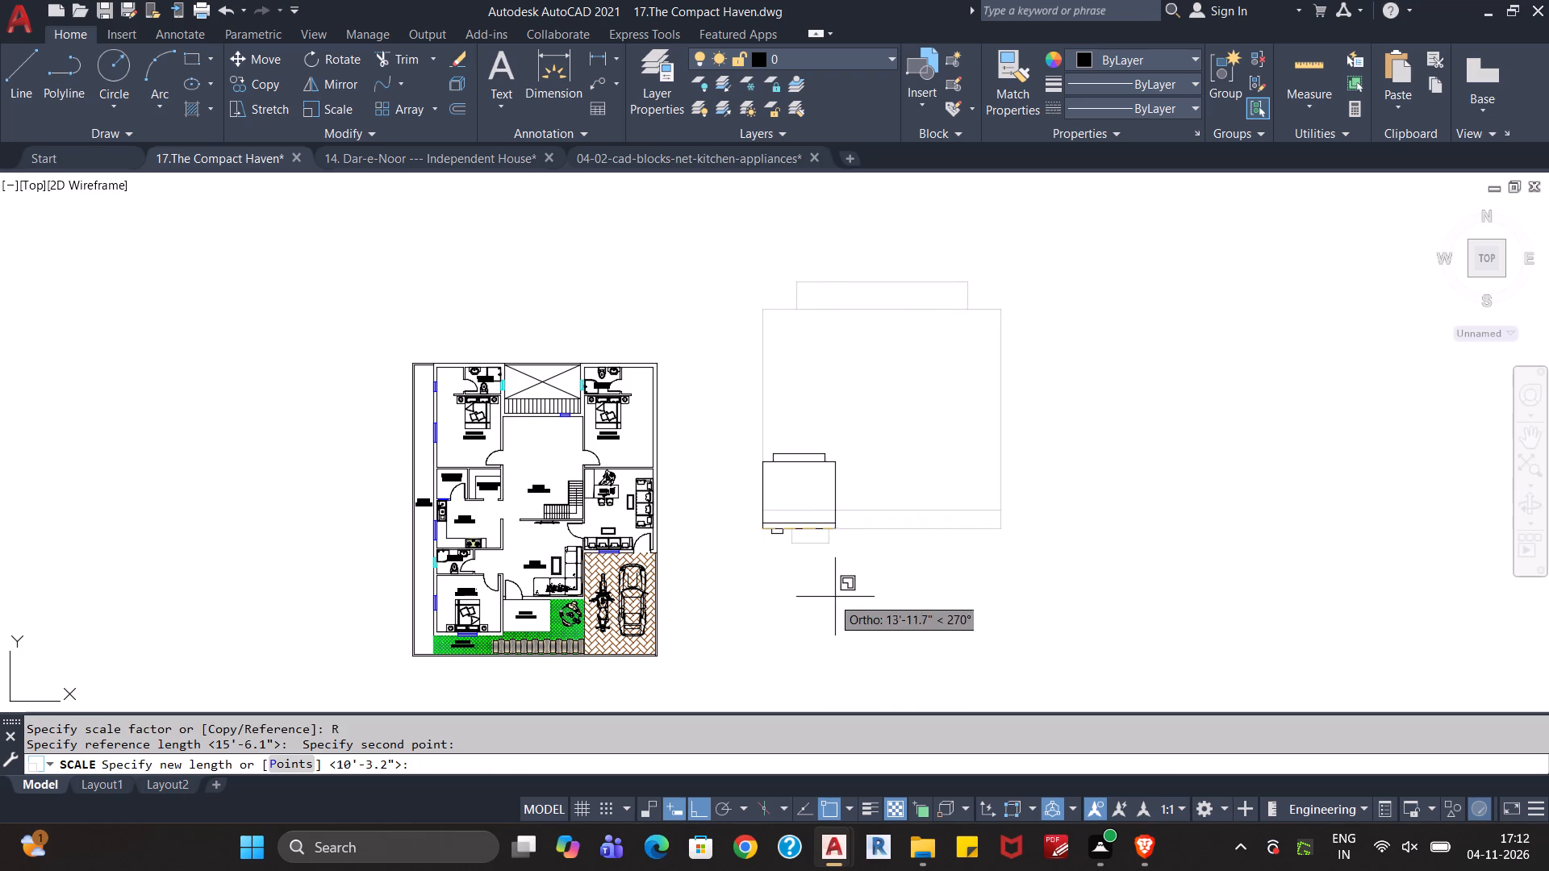
{"action": "scroll", "coordinate": [843, 594], "scroll_direction": "up", "scroll_amount": 4}
{"action": "scroll", "coordinate": [430, 420], "scroll_direction": "down", "scroll_amount": 3}
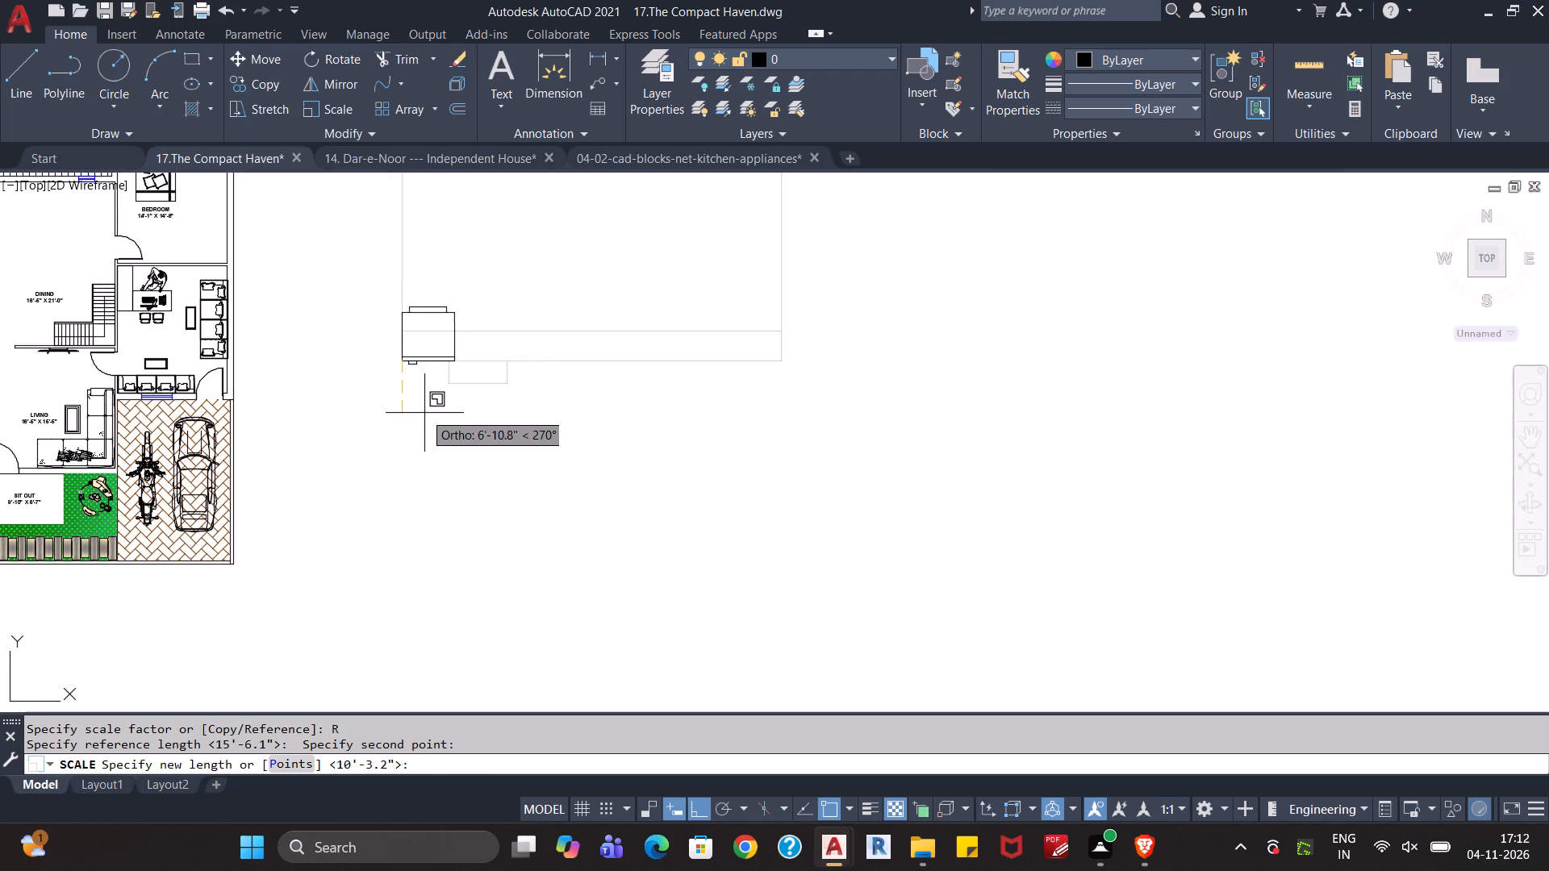
{"action": "middle_click_drag", "start_coordinate": [388, 397], "coordinate": [462, 339]}
{"action": "scroll", "coordinate": [438, 337], "scroll_direction": "up", "scroll_amount": 2}
{"action": "scroll", "coordinate": [605, 330], "scroll_direction": "up", "scroll_amount": 1}
{"action": "middle_click_drag", "start_coordinate": [607, 330], "coordinate": [394, 409]}
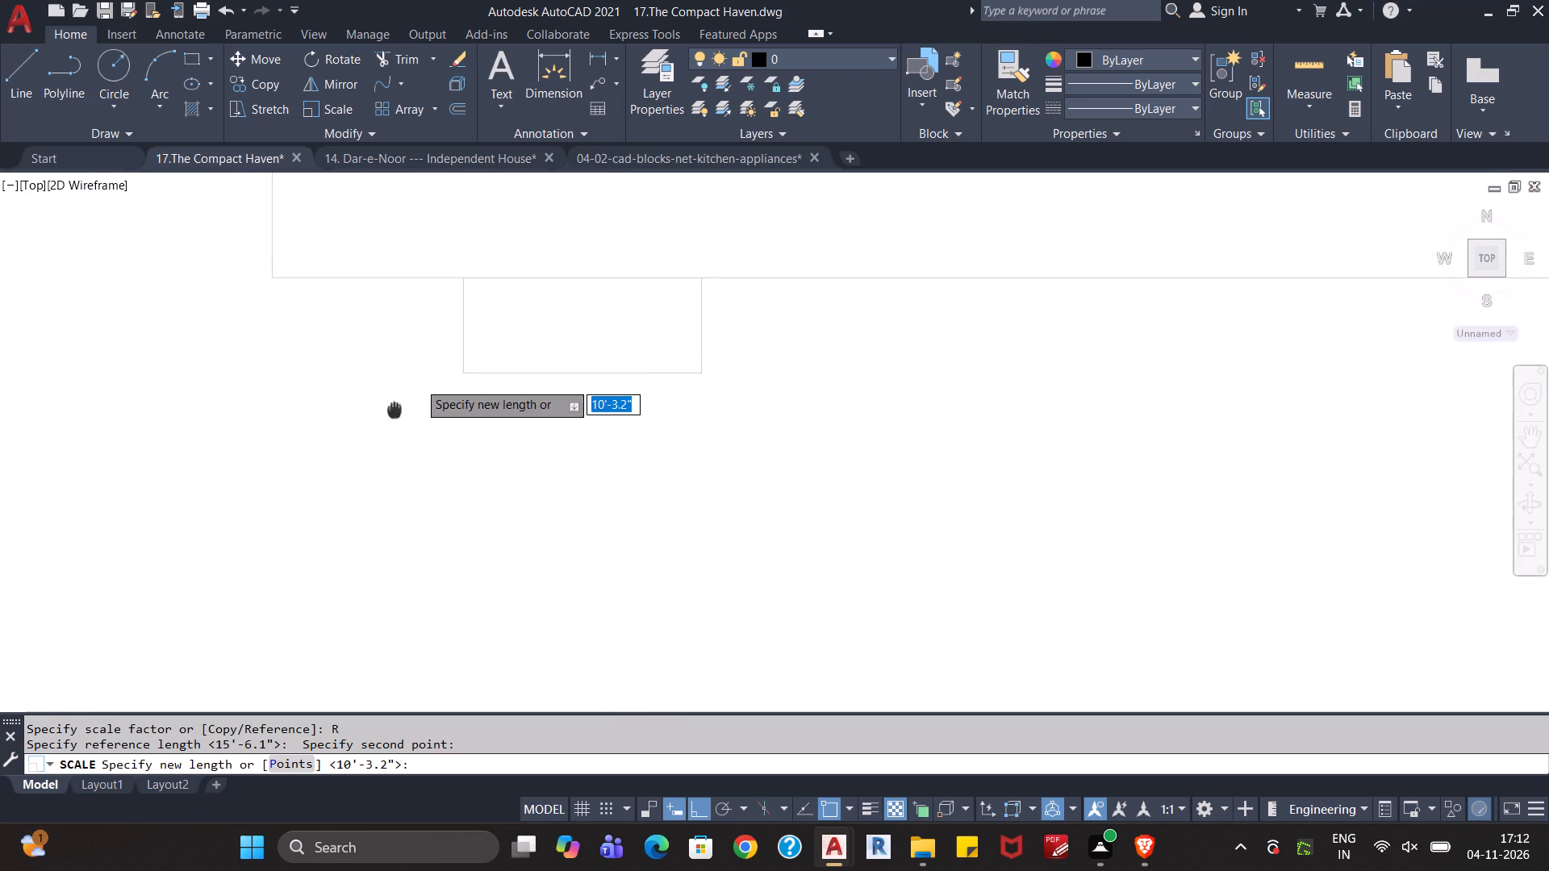
{"action": "middle_click_drag", "start_coordinate": [394, 409], "coordinate": [394, 410]}
{"action": "left_click", "coordinate": [328, 359]}
{"action": "scroll", "coordinate": [331, 362], "scroll_direction": "down", "scroll_amount": 1}
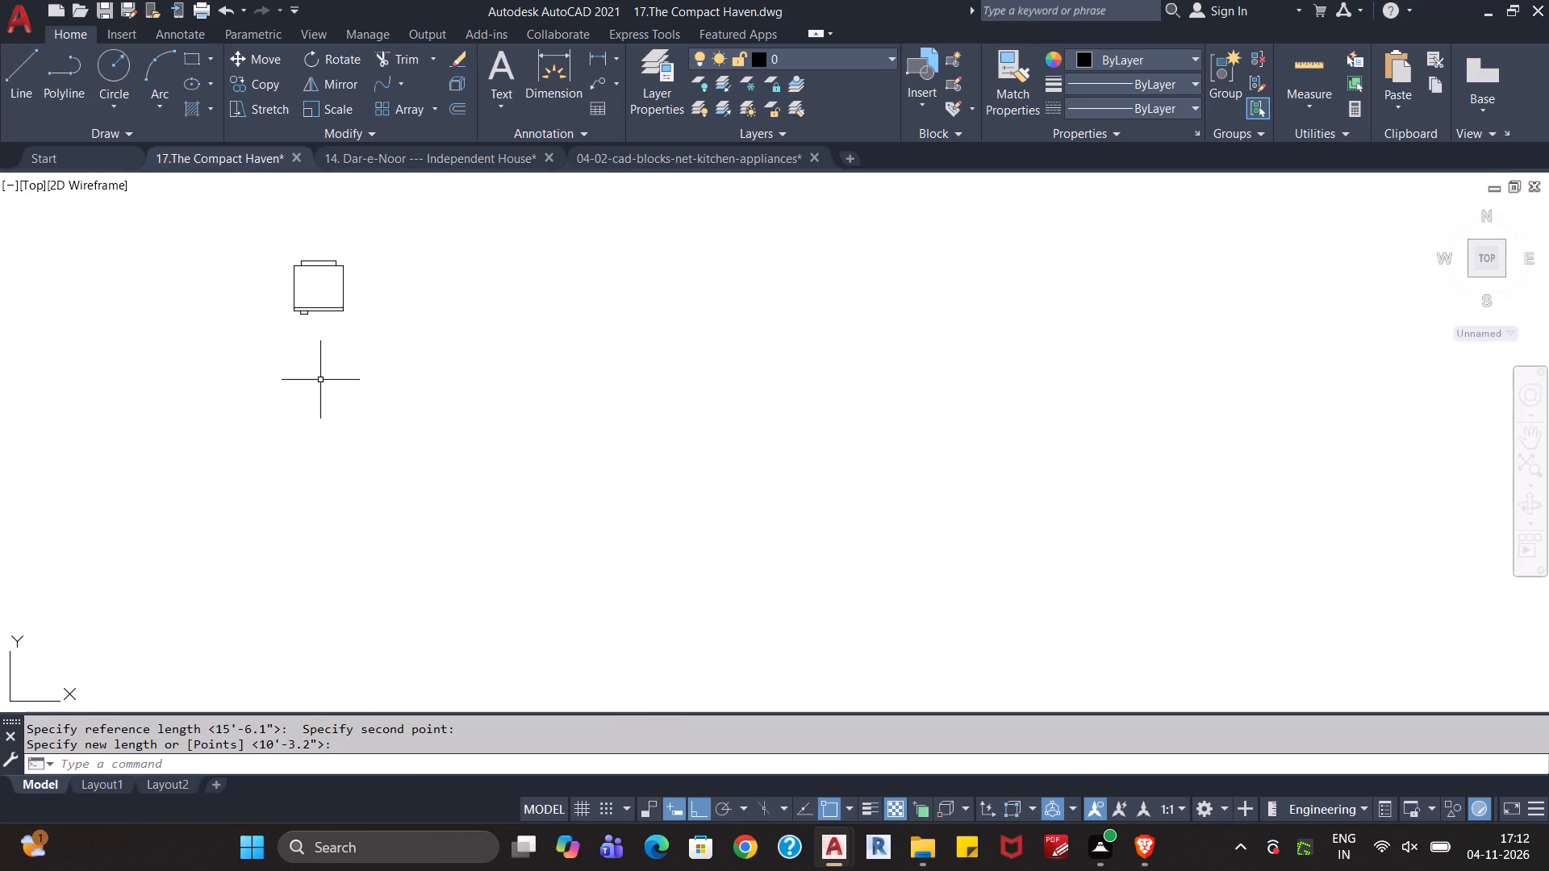
Cut the scaled refrigerator and paste it on the dining side of the opening to the room with the stove.
{"action": "middle_click_drag", "start_coordinate": [295, 394], "coordinate": [636, 399]}
{"action": "left_click_drag", "start_coordinate": [495, 398], "coordinate": [636, 400]}
{"action": "scroll", "coordinate": [636, 399], "scroll_direction": "down", "scroll_amount": 2}
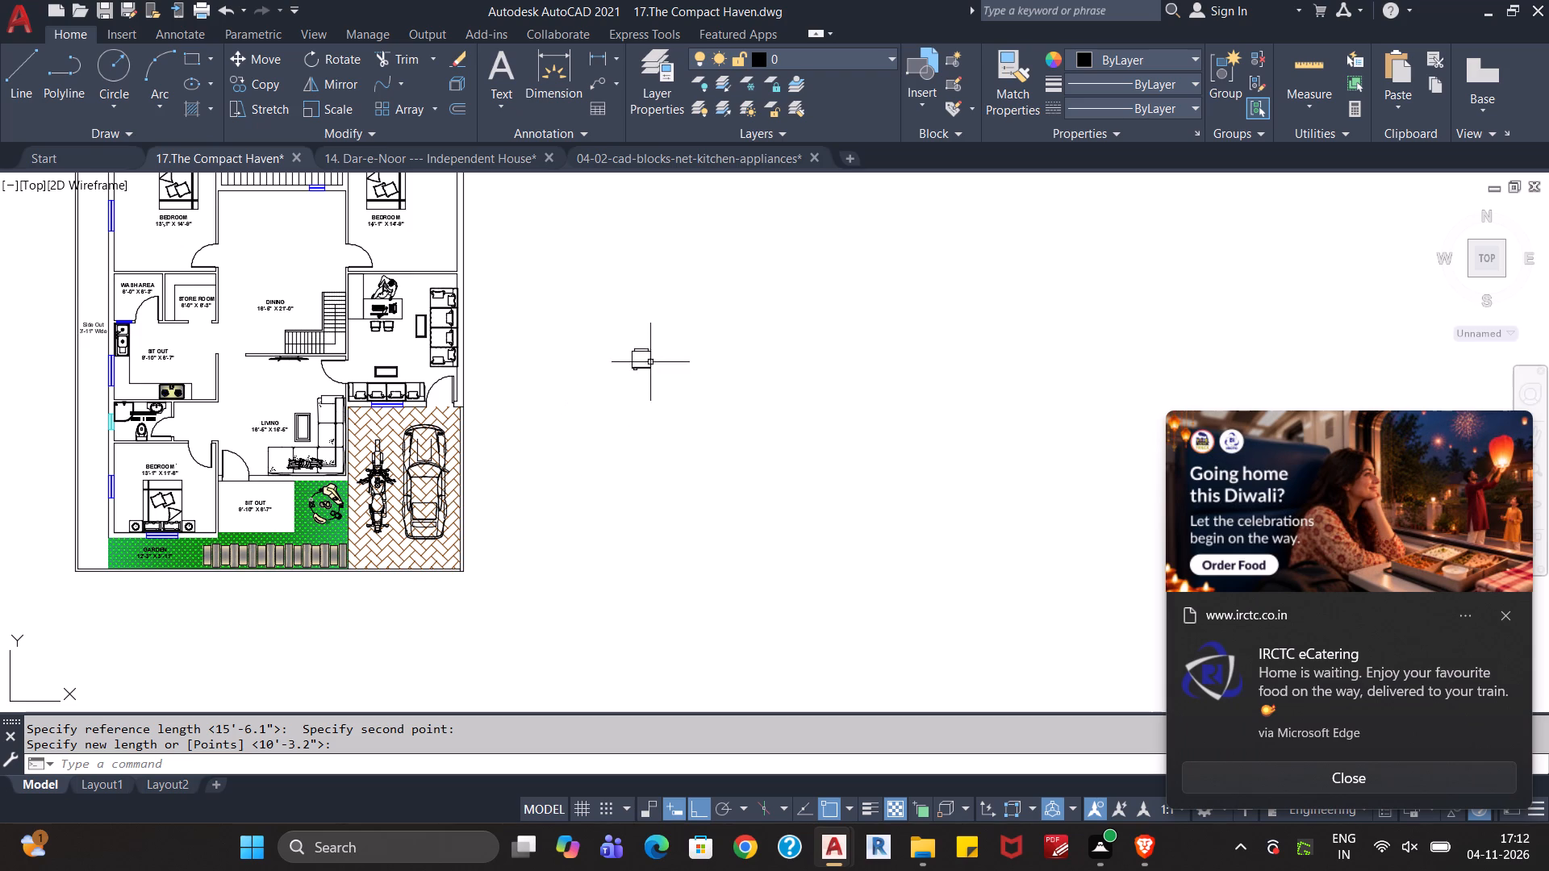
{"action": "left_click", "coordinate": [684, 327]}
{"action": "left_click", "coordinate": [599, 404]}
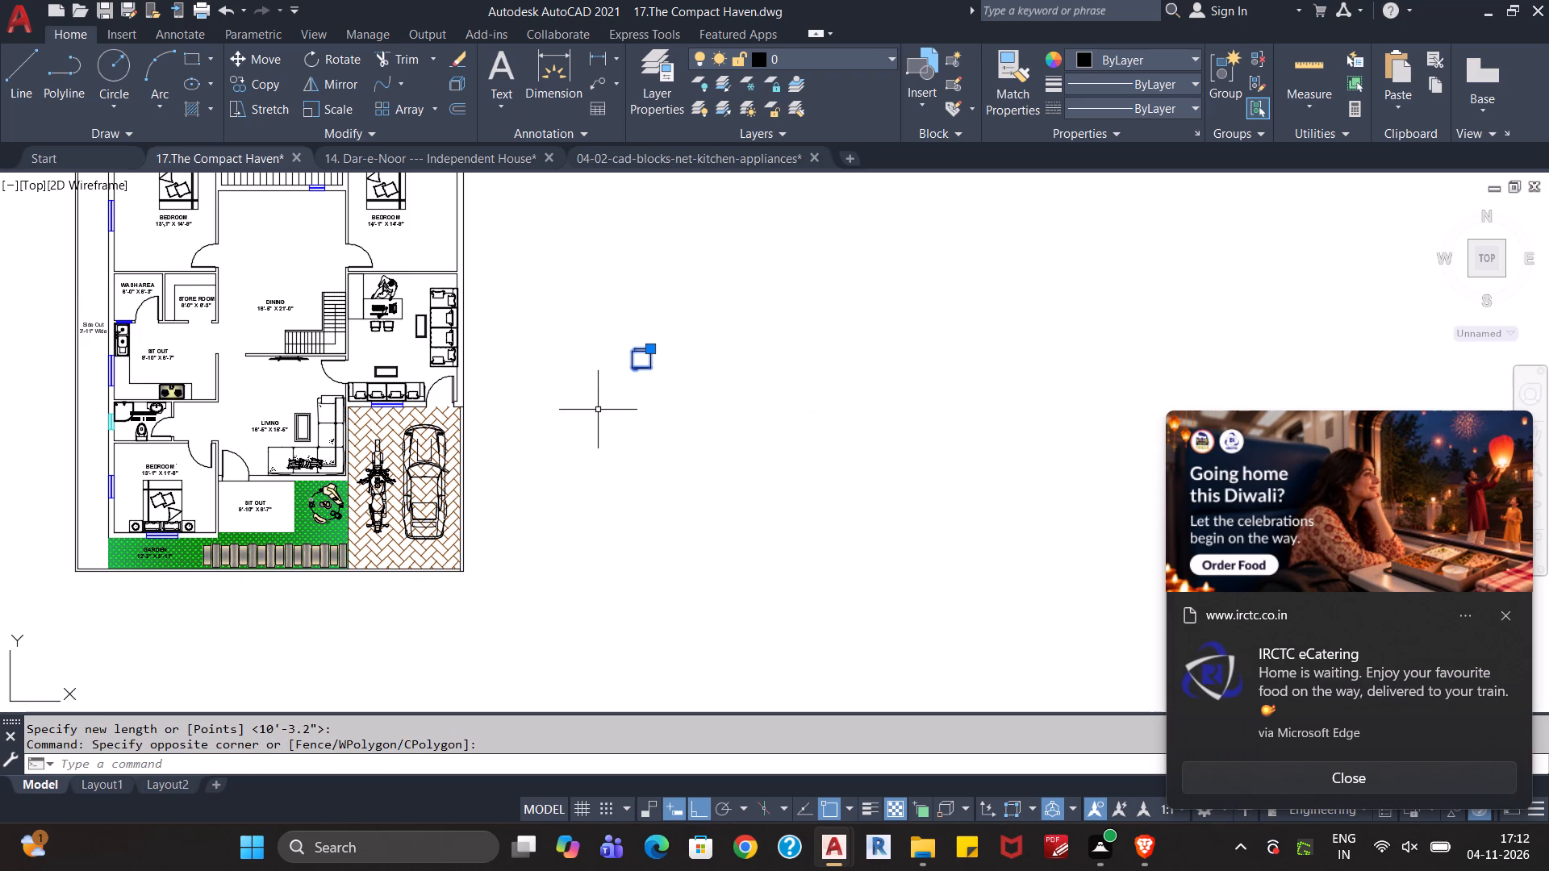
{"action": "key", "text": "ctrl+x"}
{"action": "middle_click_drag", "start_coordinate": [605, 419], "coordinate": [937, 423]}
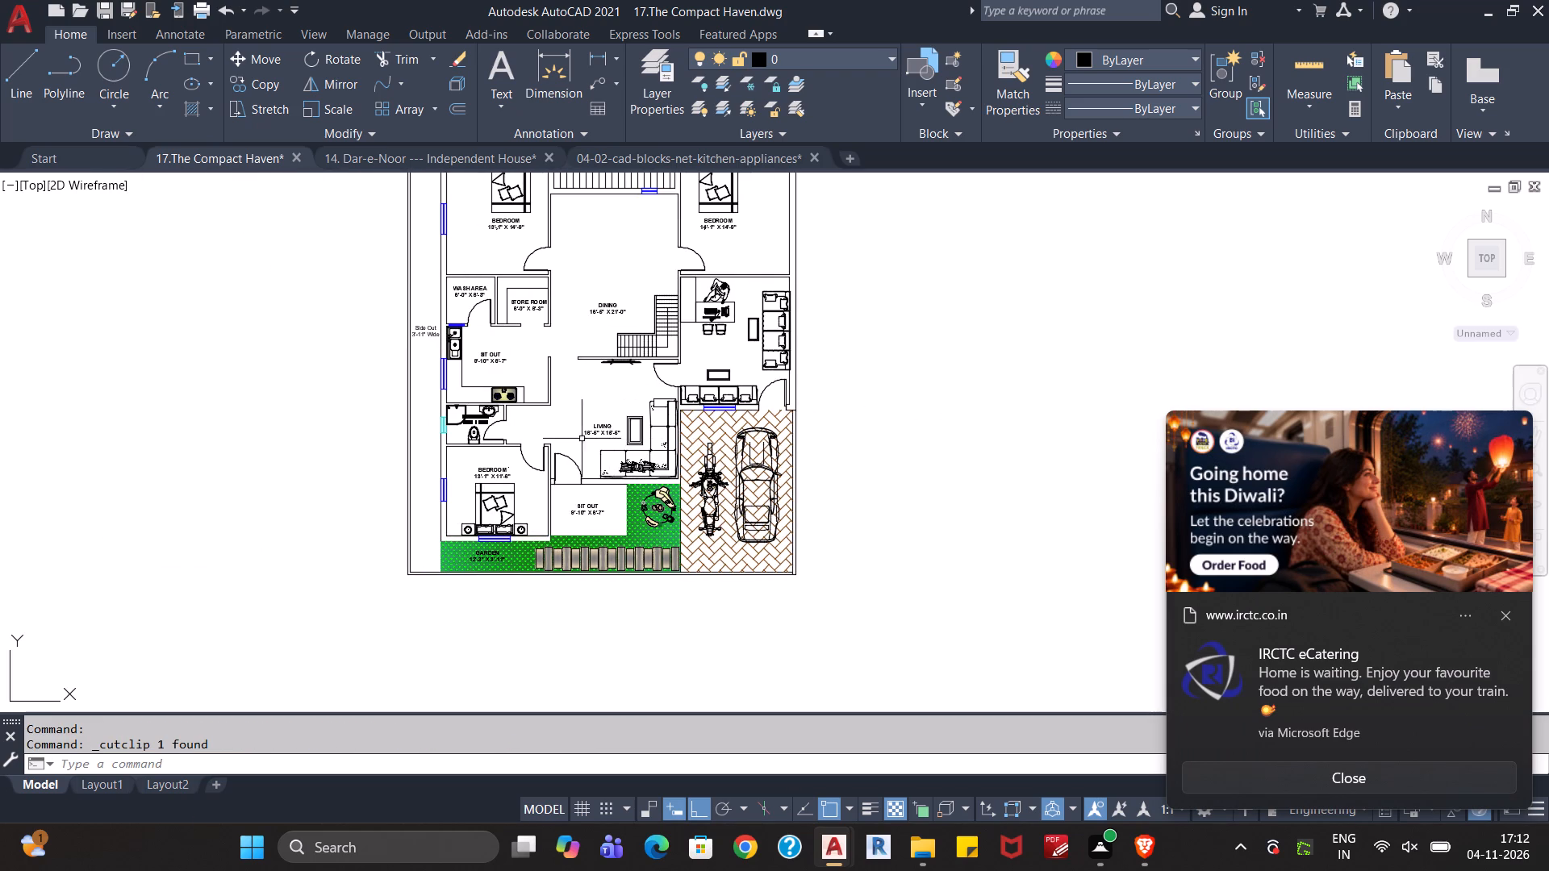
{"action": "scroll", "coordinate": [495, 352], "scroll_direction": "up", "scroll_amount": 3}
{"action": "middle_click_drag", "start_coordinate": [509, 302], "coordinate": [491, 385]}
{"action": "key", "text": "ctrl+v"}
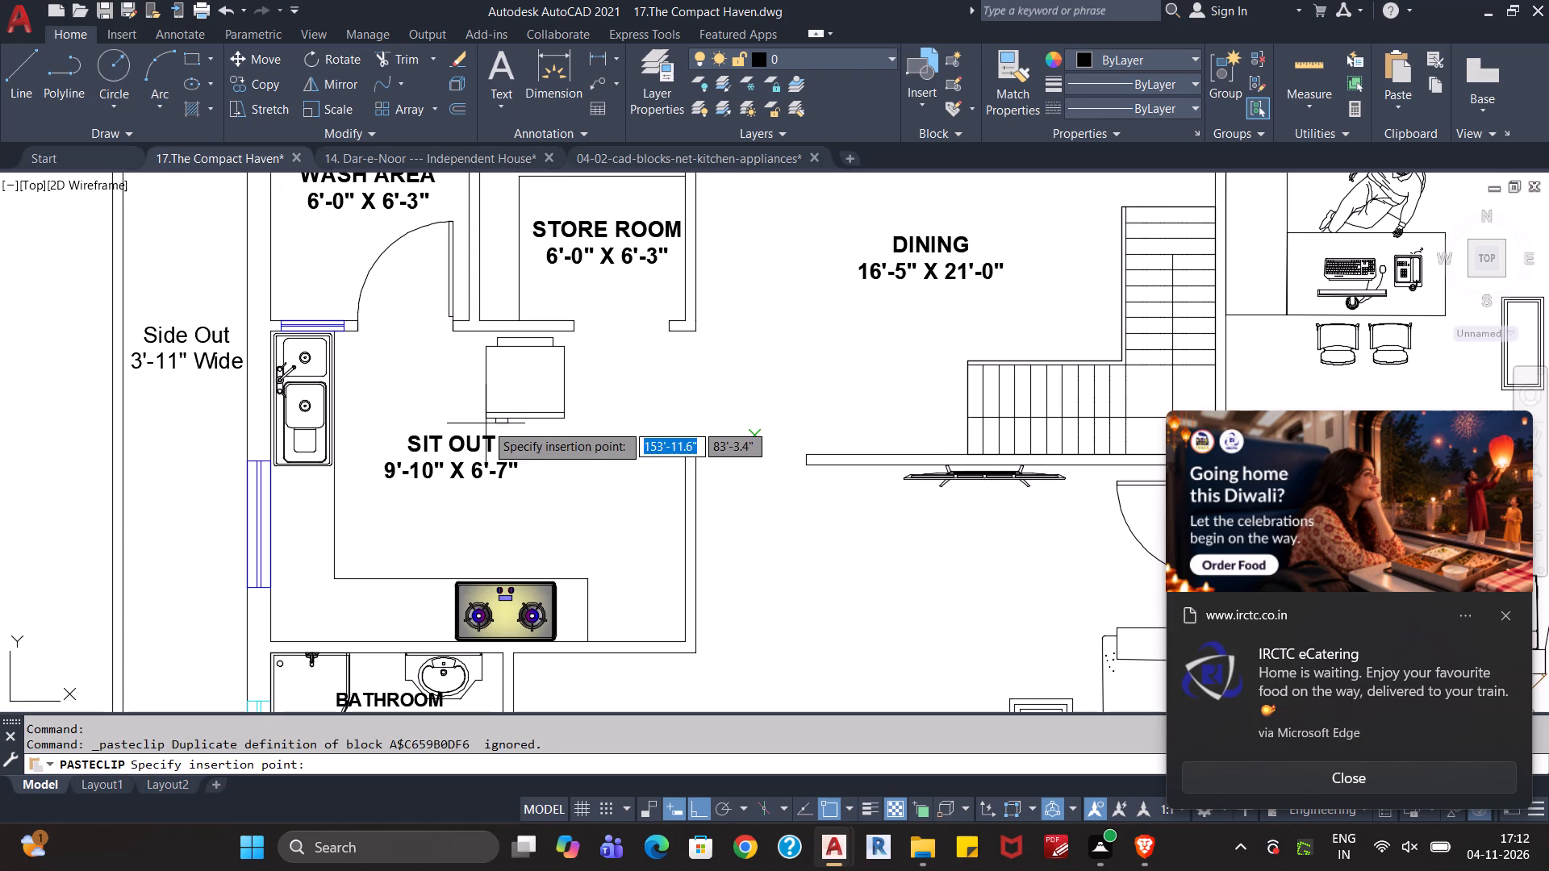
{"action": "left_click", "coordinate": [486, 423]}
Scale the refrigerator block down freehand from its front corner to a very small size.
{"action": "left_click", "coordinate": [850, 390]}
{"action": "left_click", "coordinate": [808, 405]}
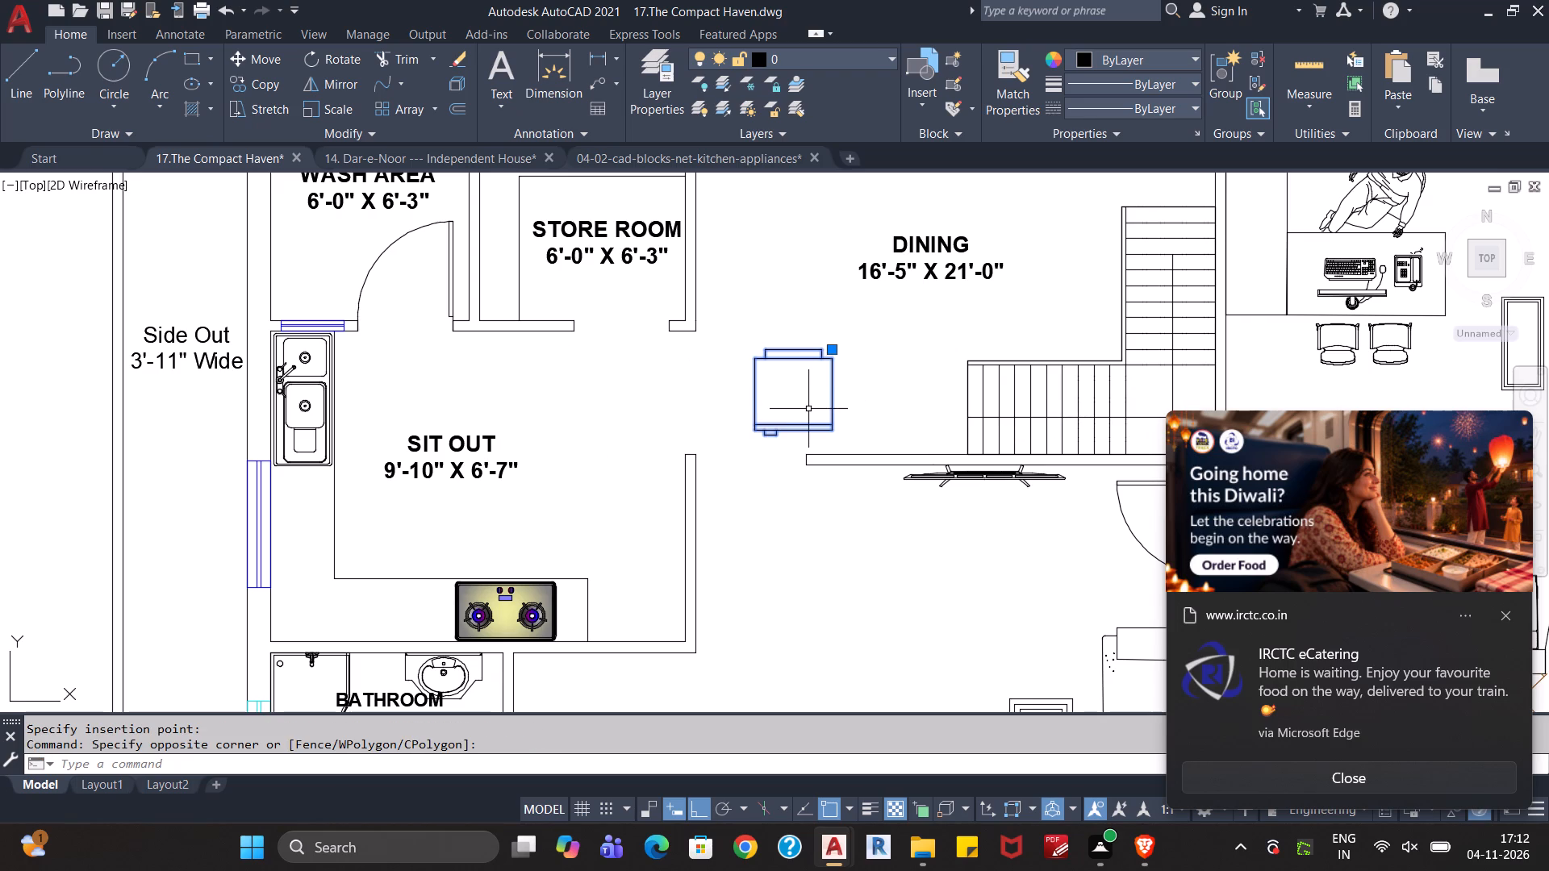
{"action": "type", "text": "SC"}
{"action": "key", "text": "Return"}
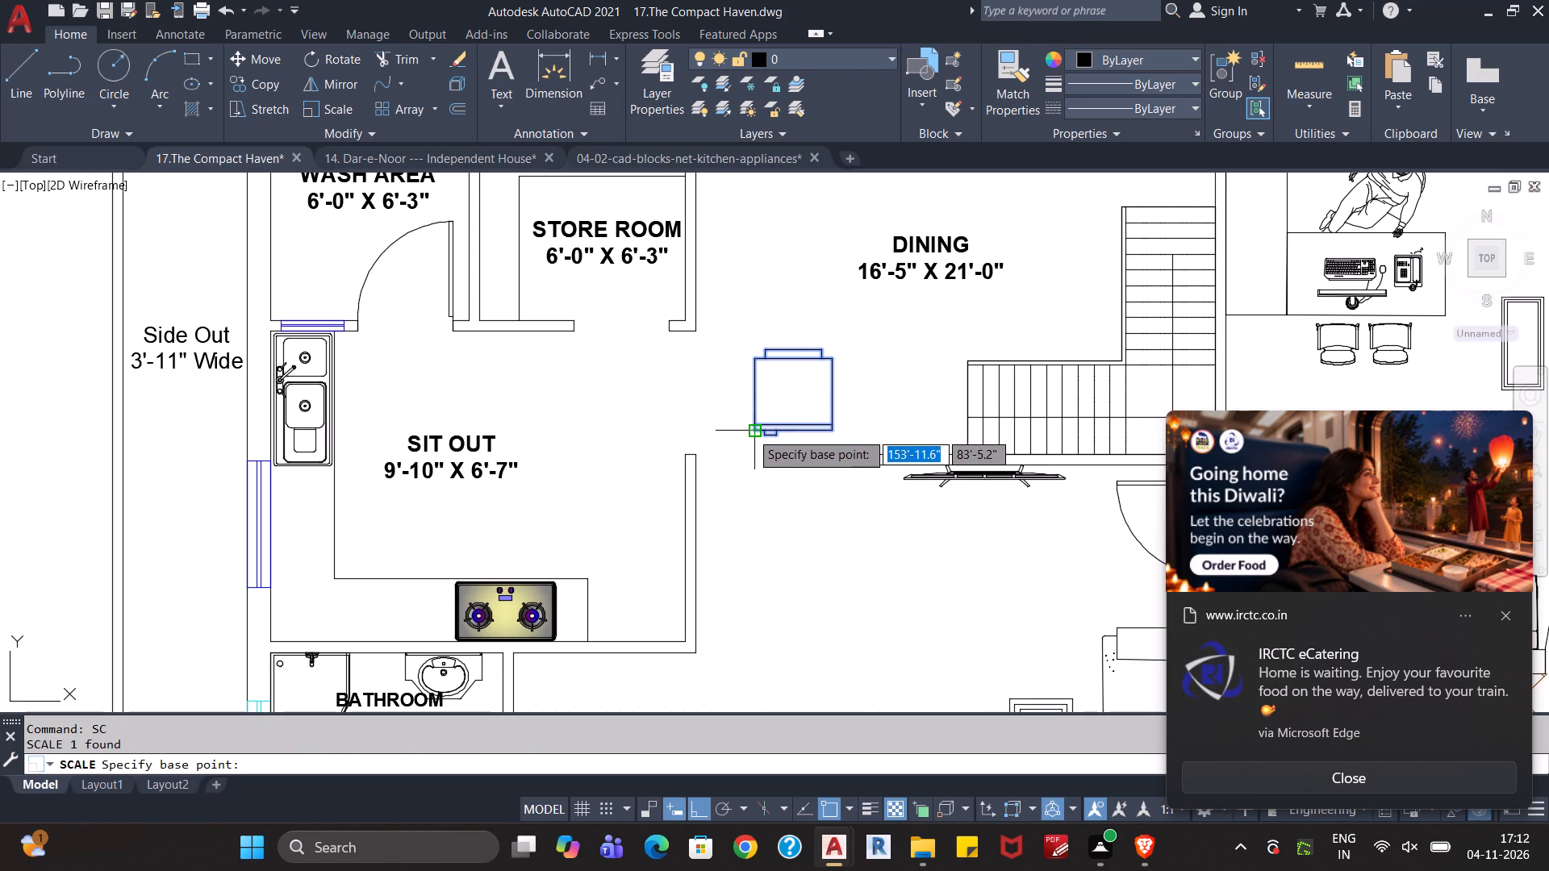
{"action": "left_click", "coordinate": [753, 431]}
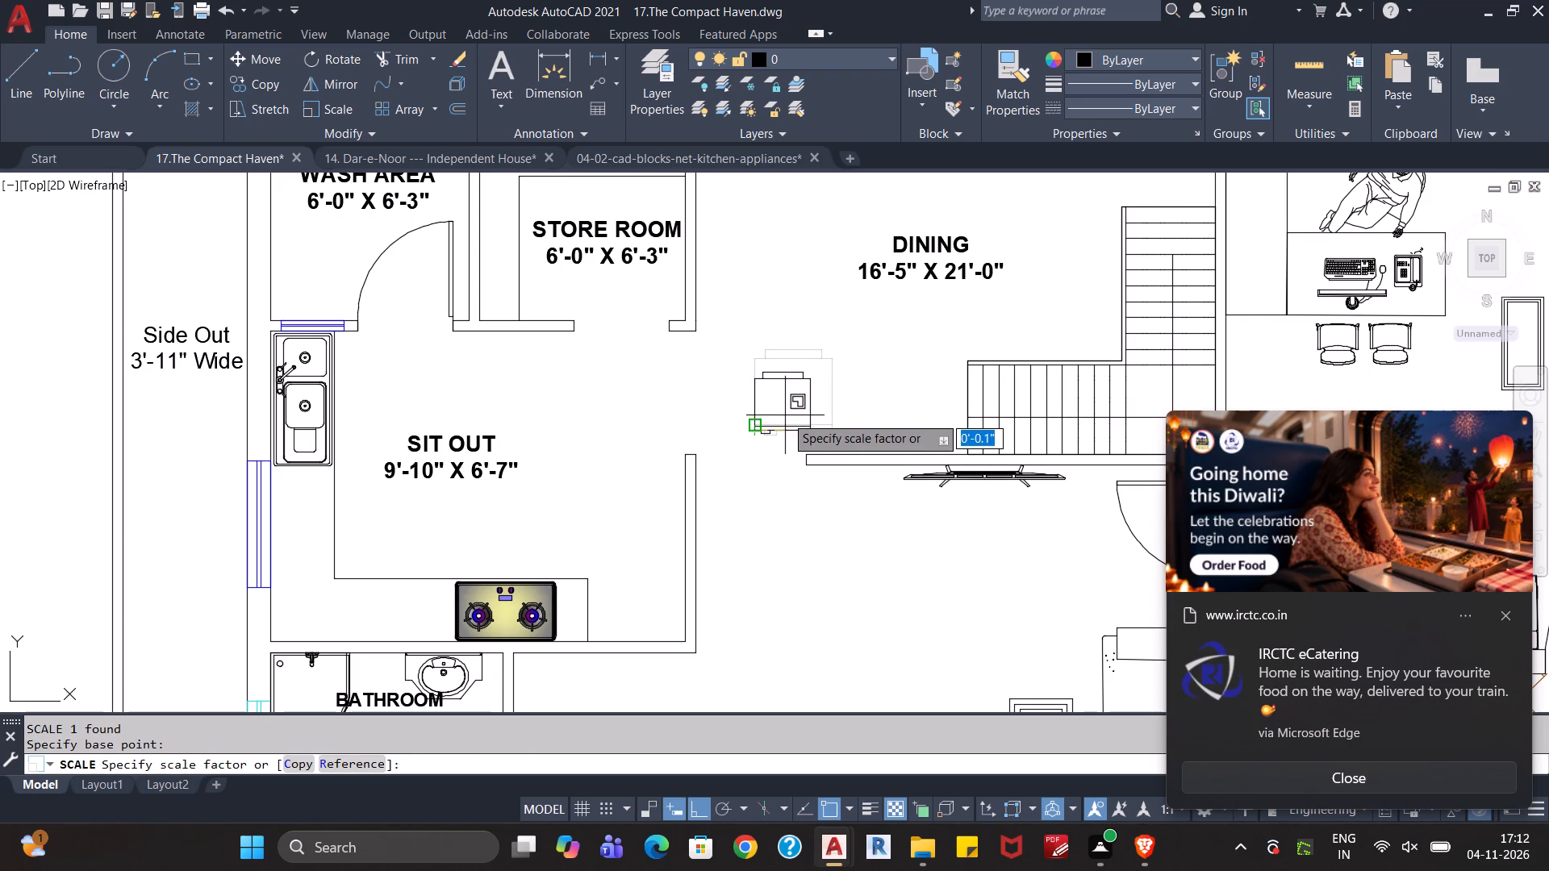
{"action": "left_click", "coordinate": [785, 415]}
Scale the tiny refrigerator up freehand from its back corner to a suitable size for the room with the stove.
{"action": "left_click", "coordinate": [783, 411]}
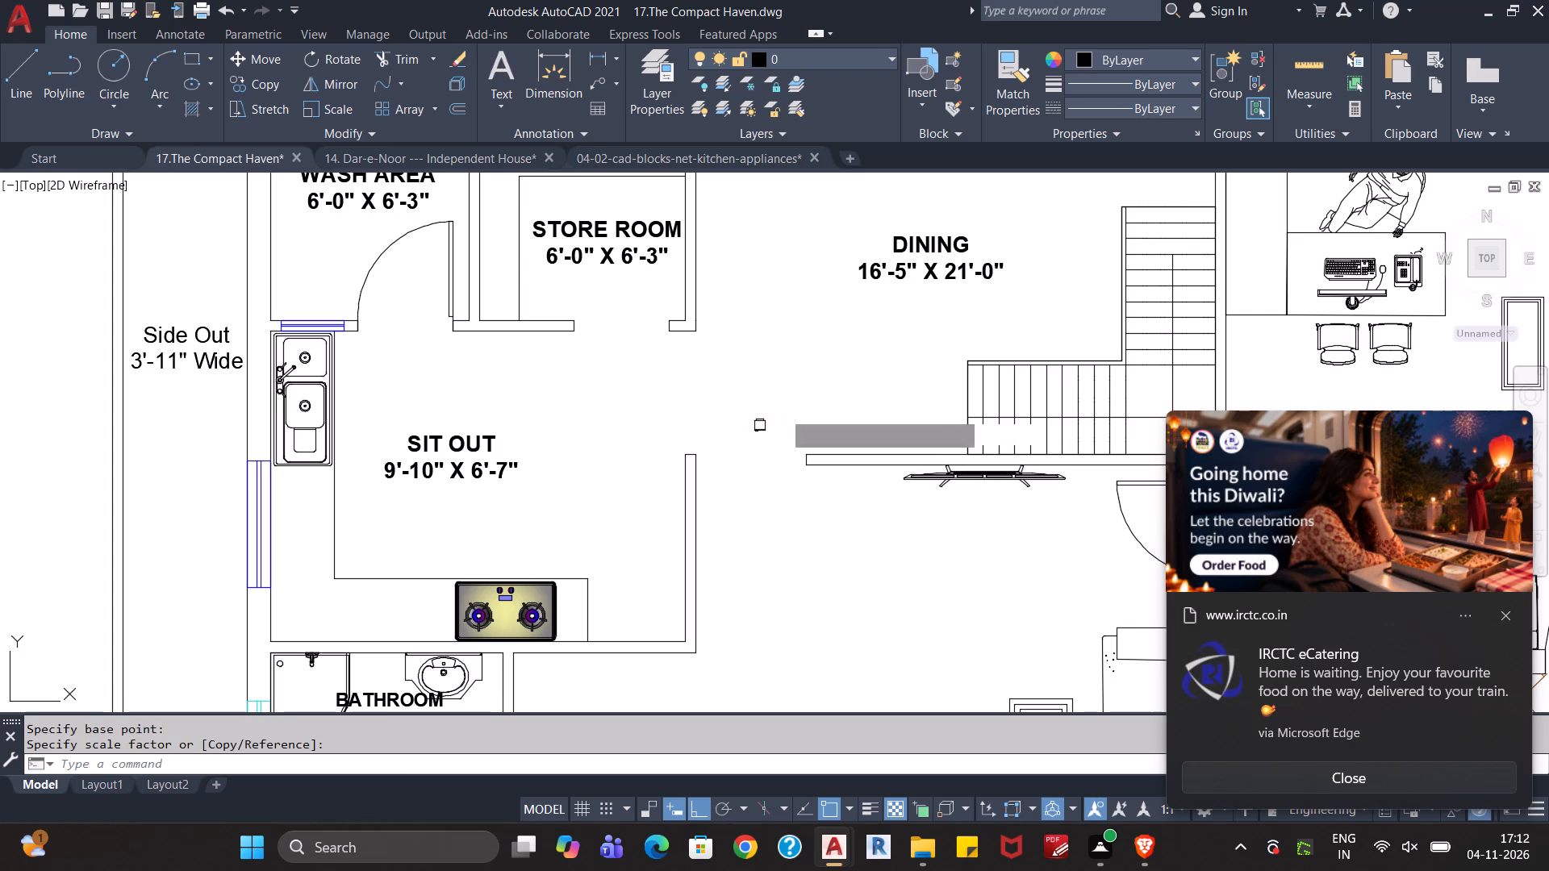
{"action": "left_click", "coordinate": [750, 440]}
{"action": "type", "text": "SC"}
{"action": "key", "text": "Return"}
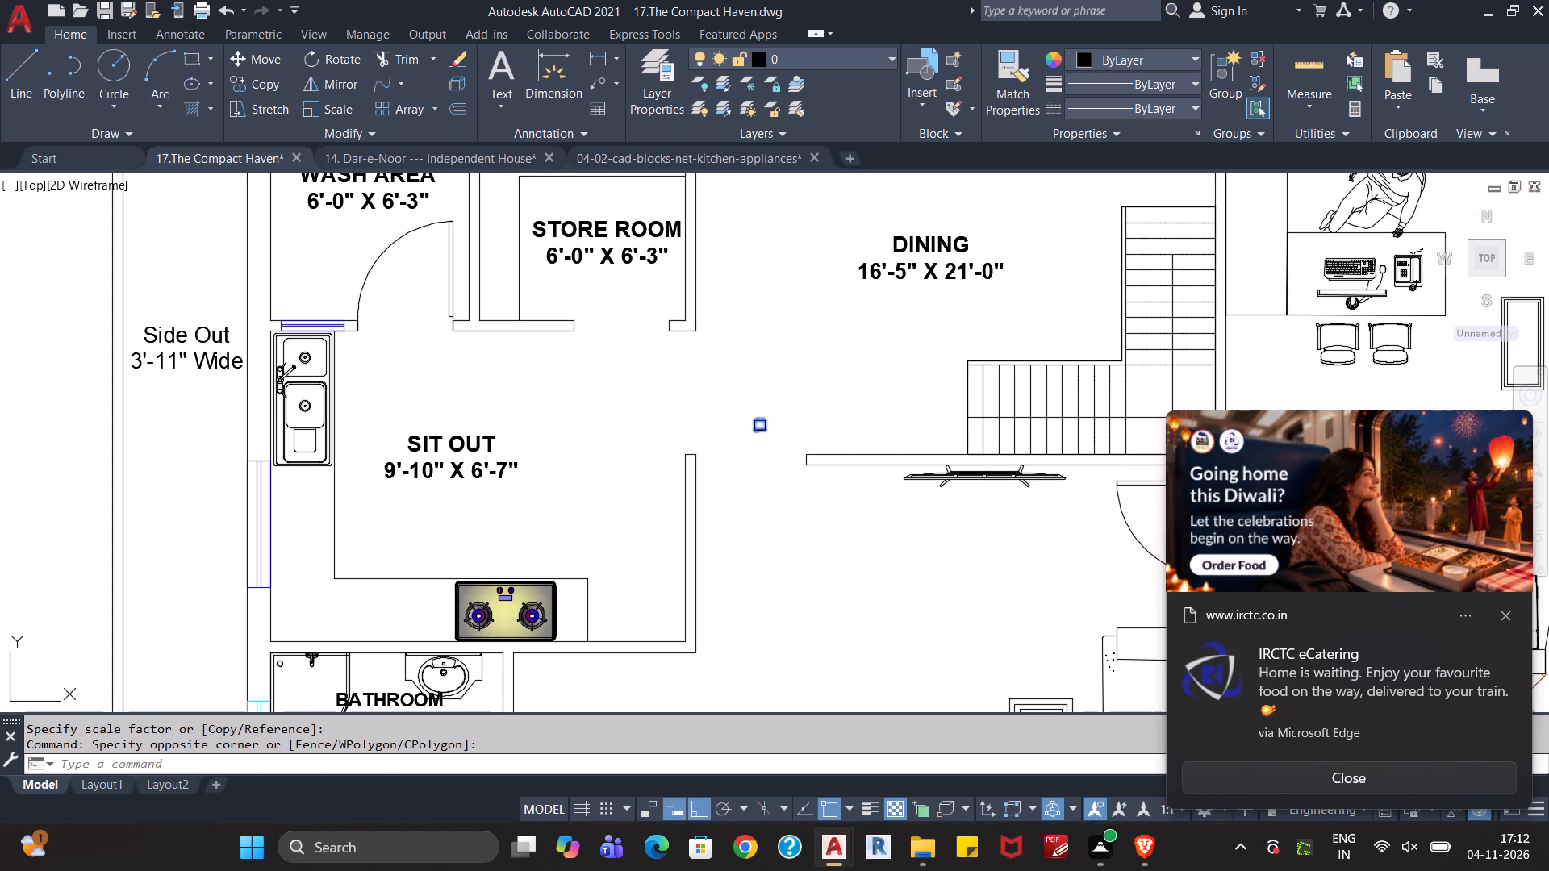
{"action": "left_click", "coordinate": [762, 419]}
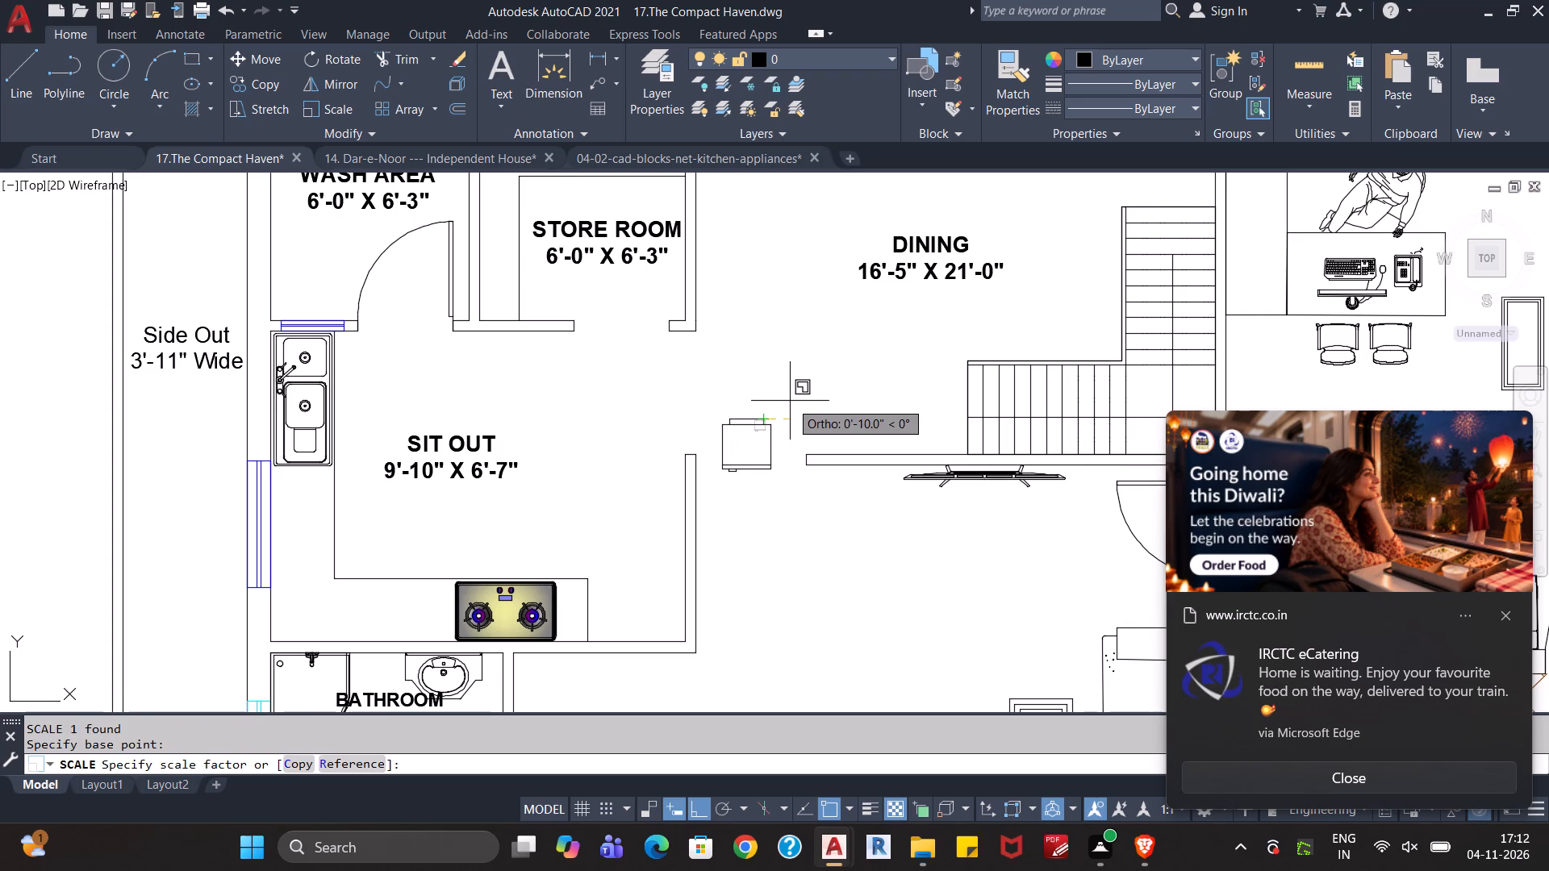
{"action": "left_click", "coordinate": [790, 401]}
Cut the rescaled refrigerator and paste it in the stove room, just below the store room wall between the two doorways.
{"action": "left_click", "coordinate": [791, 401]}
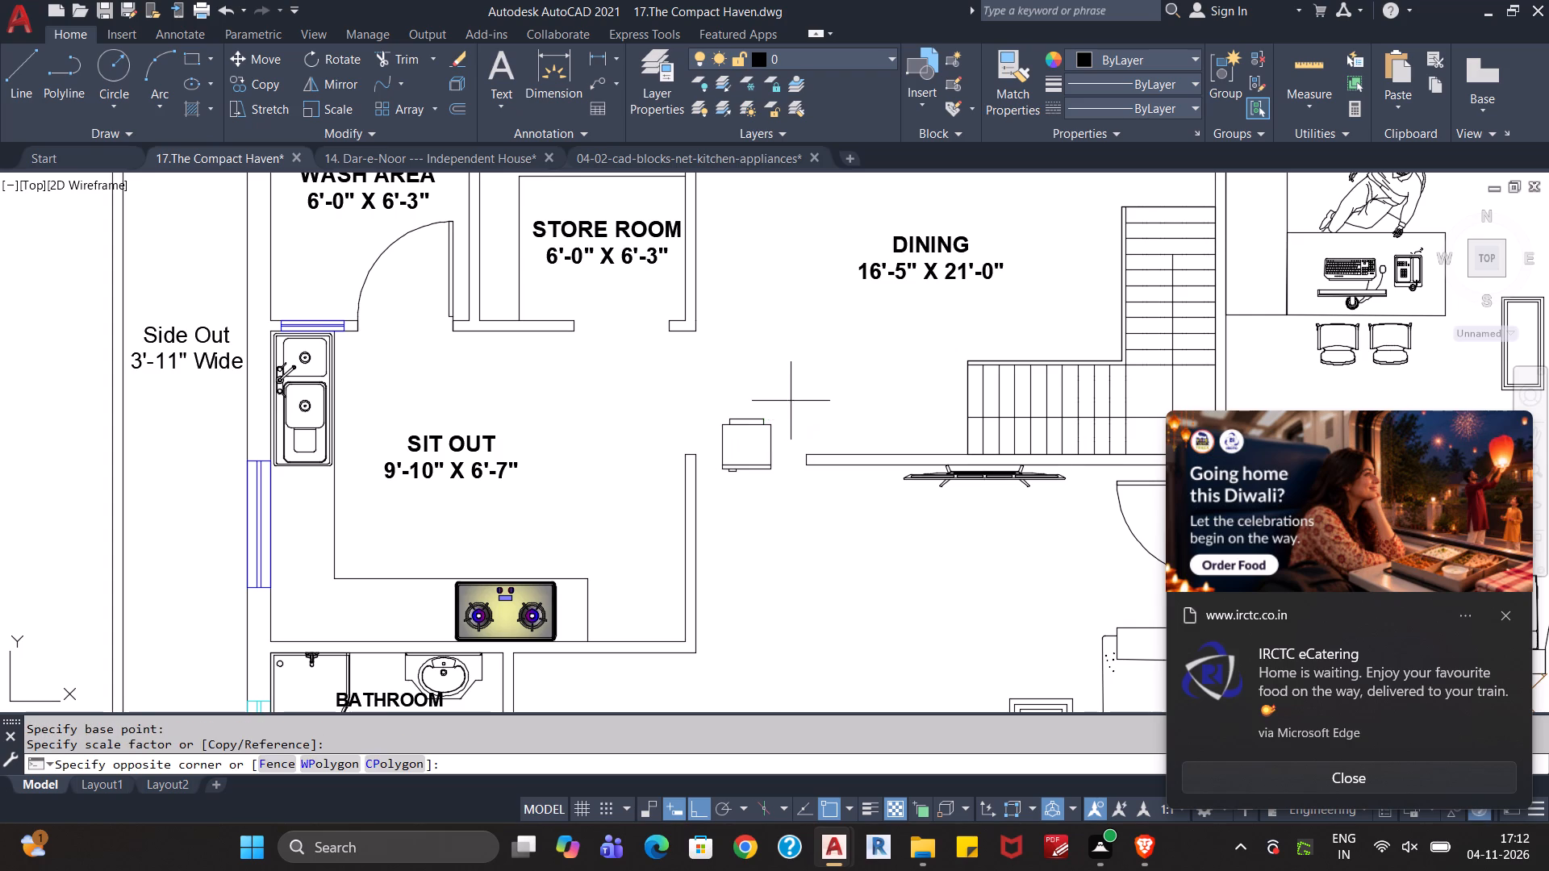
{"action": "left_click", "coordinate": [750, 462]}
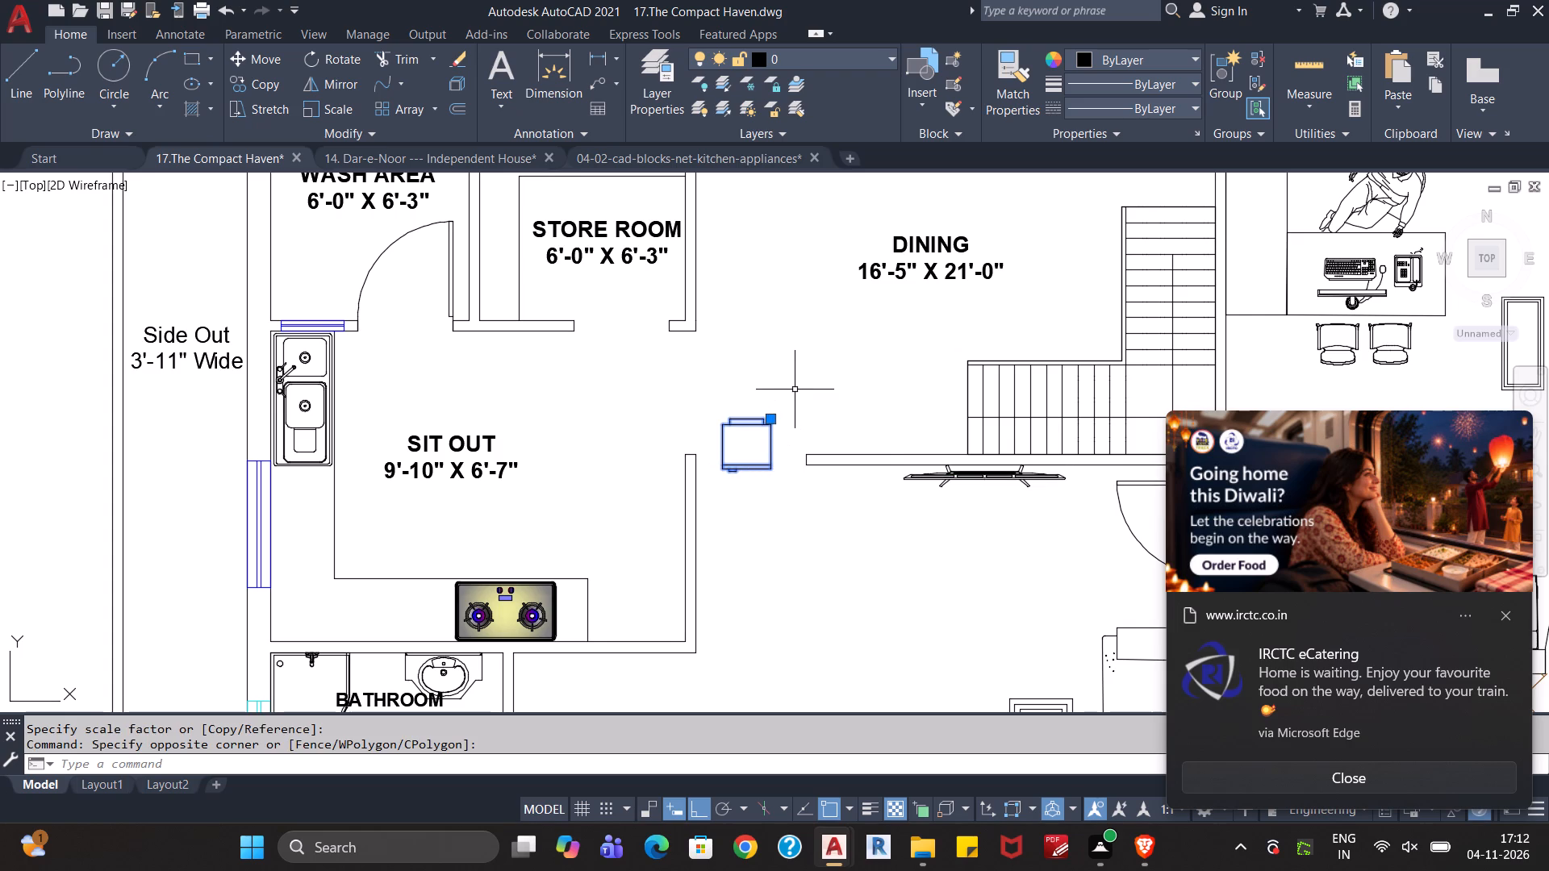
{"action": "key", "text": "ctrl+x"}
{"action": "key", "text": "ctrl+v"}
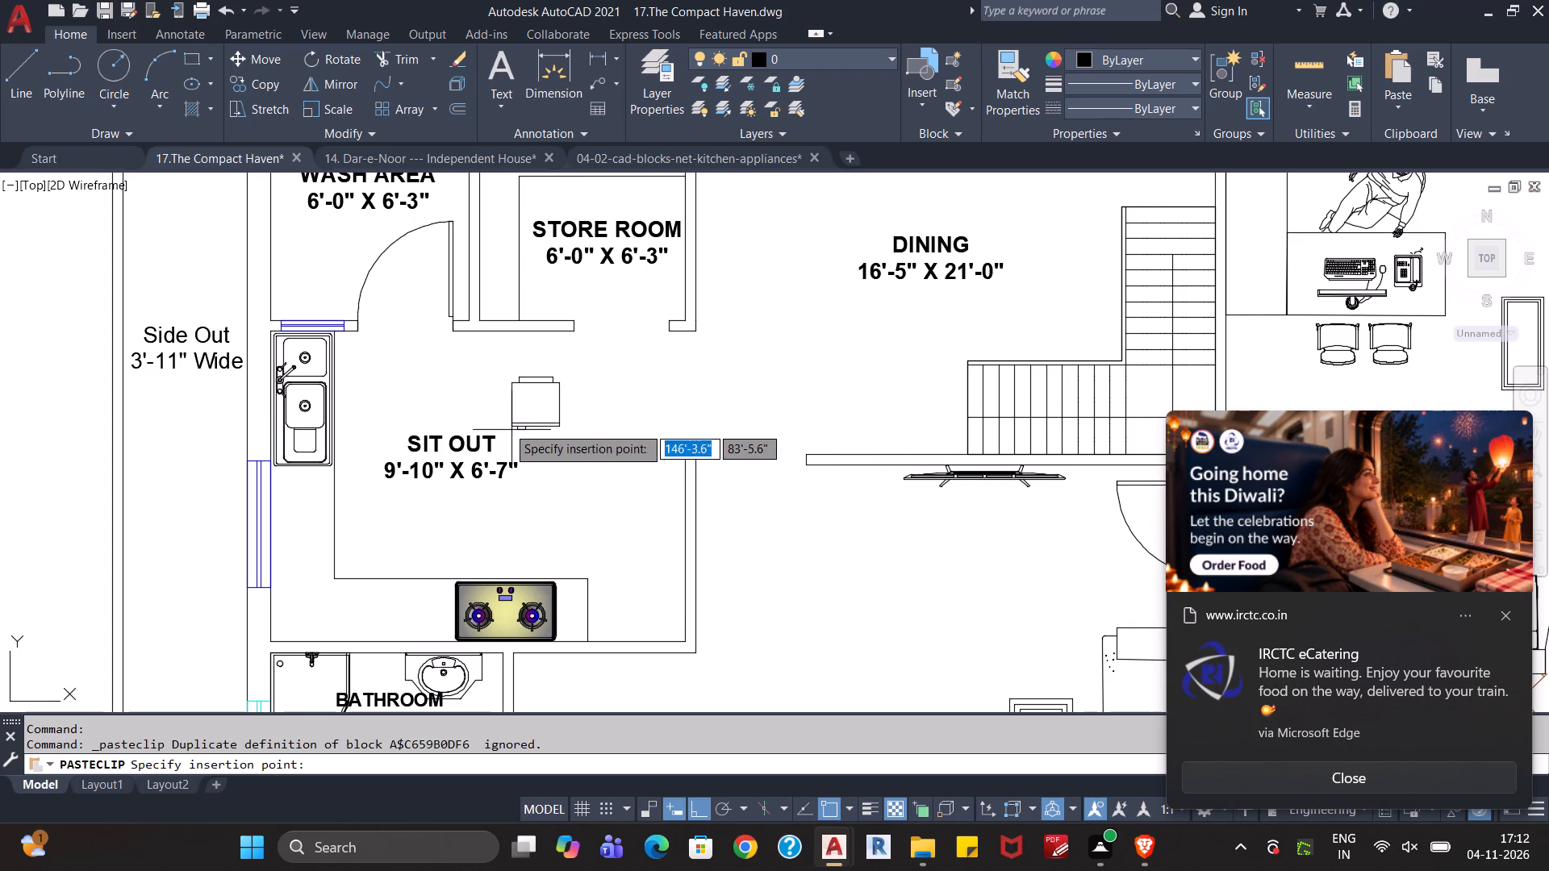
{"action": "scroll", "coordinate": [488, 408], "scroll_direction": "up", "scroll_amount": 2}
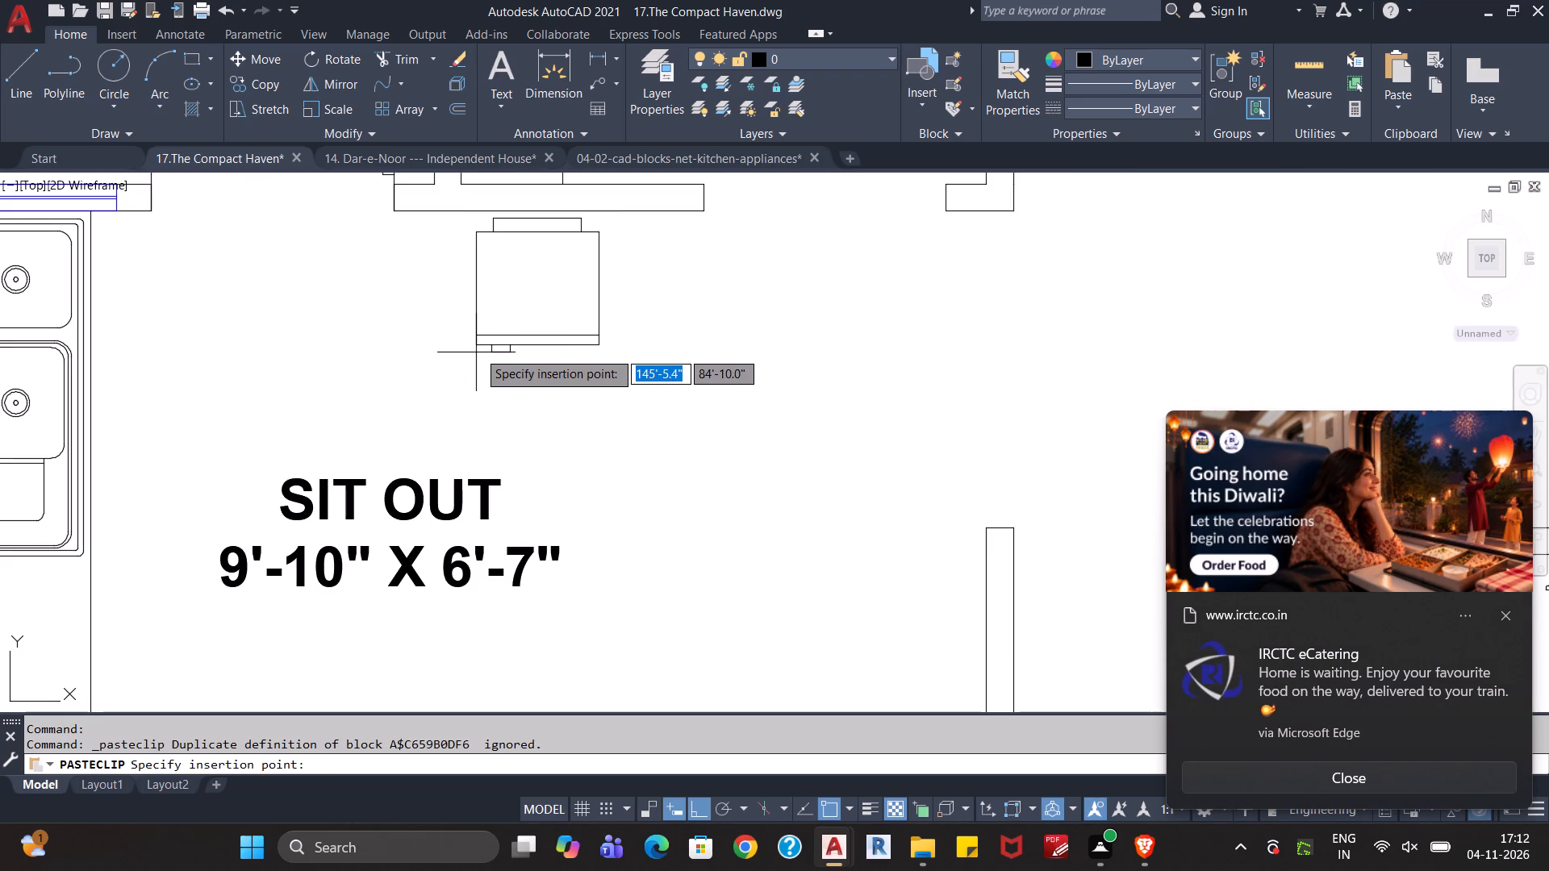
{"action": "left_click", "coordinate": [478, 352]}
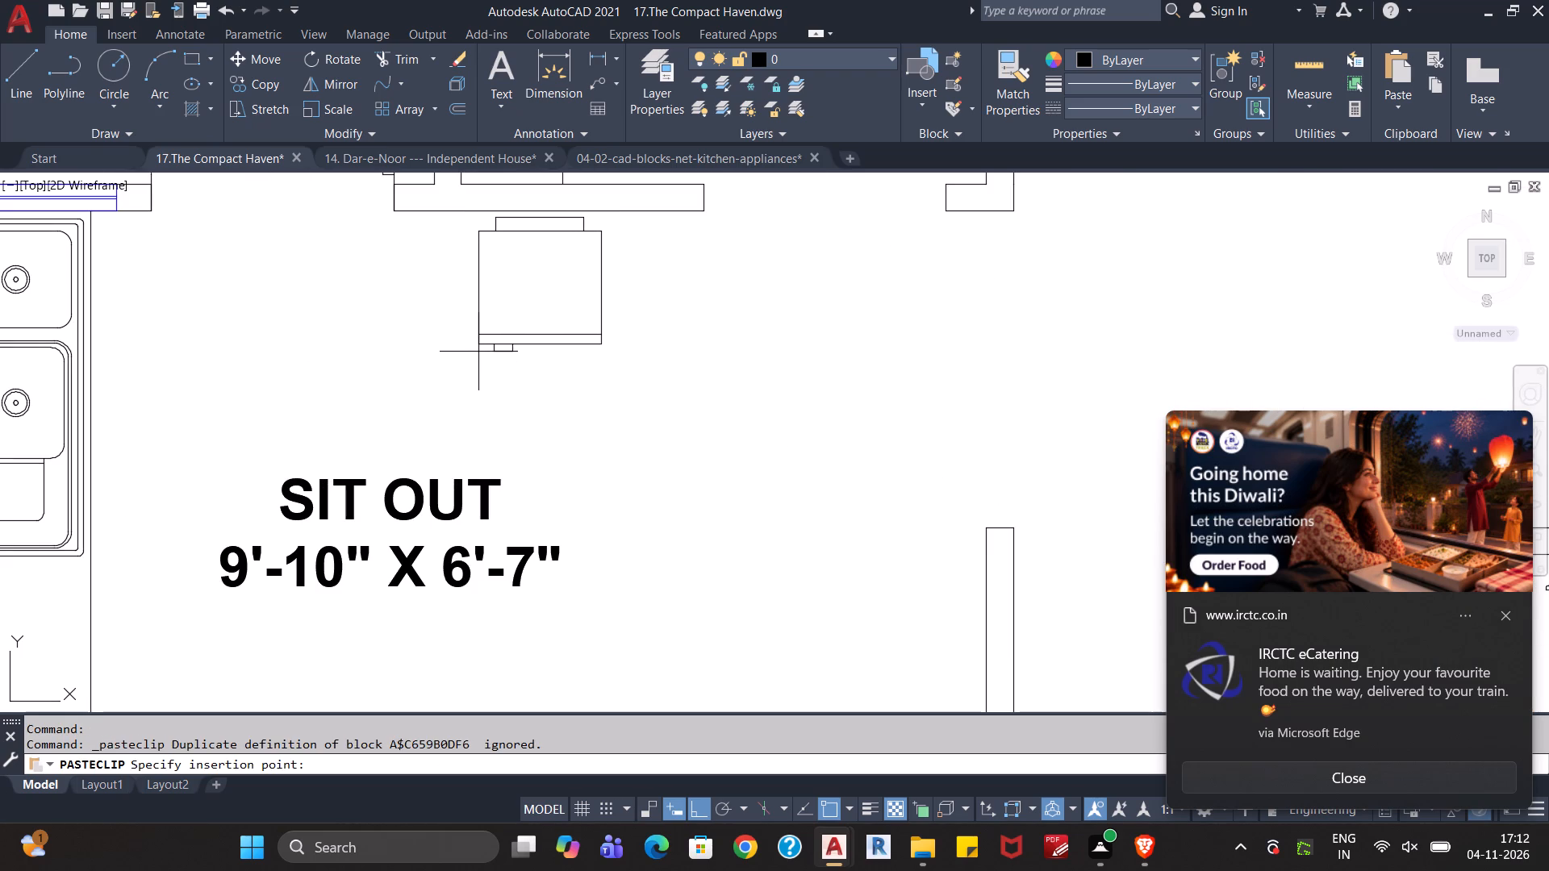
Draw a vertical construction line through the corner of the refrigerator's rear strip nearest the sink.
{"action": "middle_click_drag", "start_coordinate": [692, 319], "coordinate": [711, 444]}
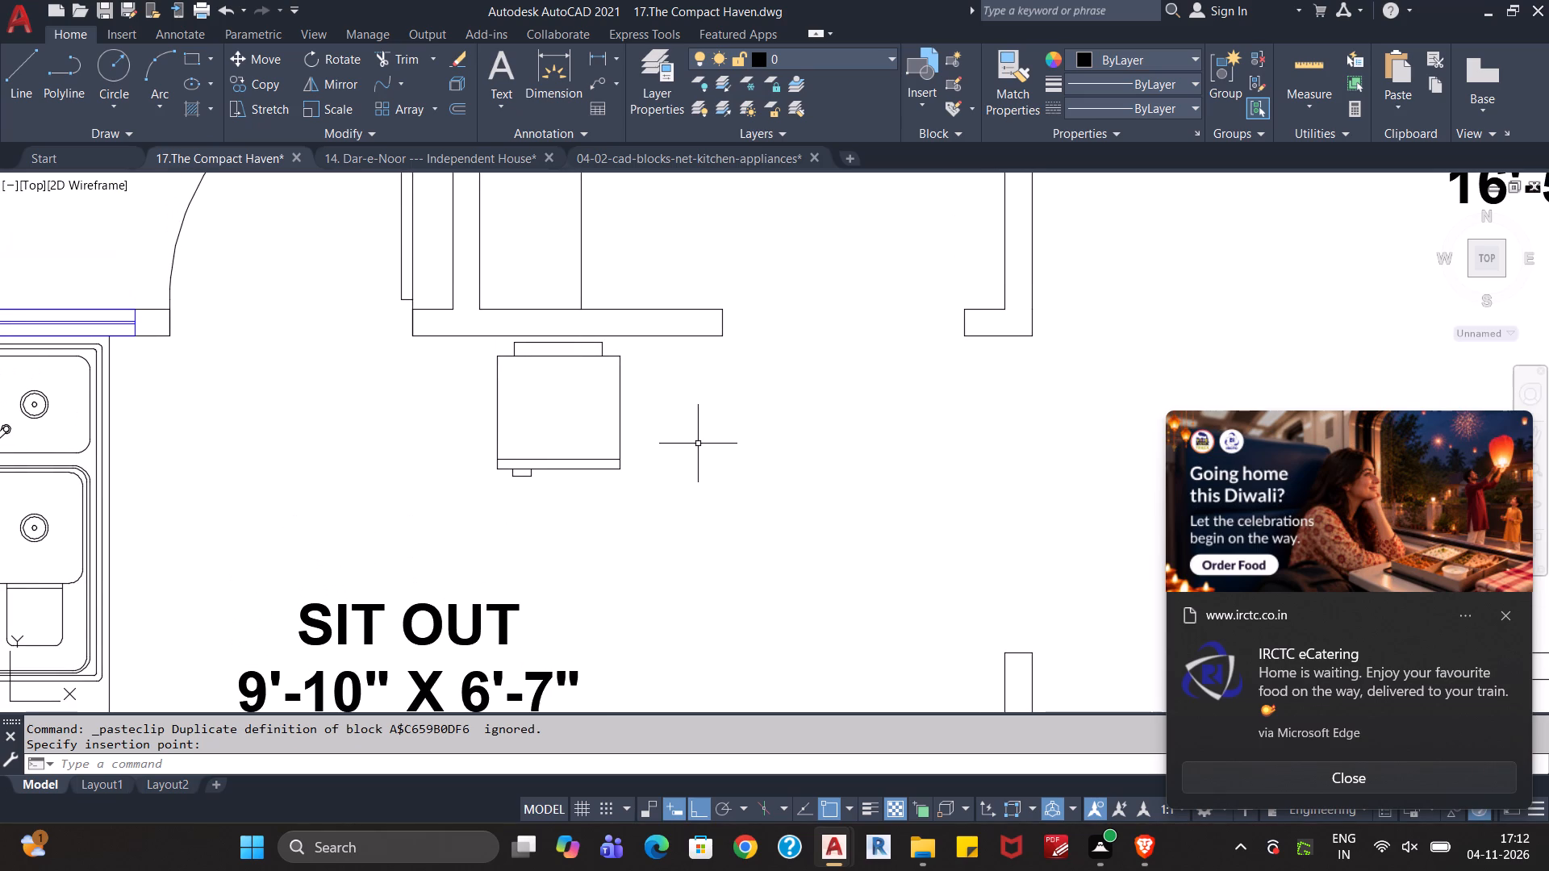
{"action": "key", "text": "x"}
{"action": "key", "text": "l"}
{"action": "key", "text": "Return"}
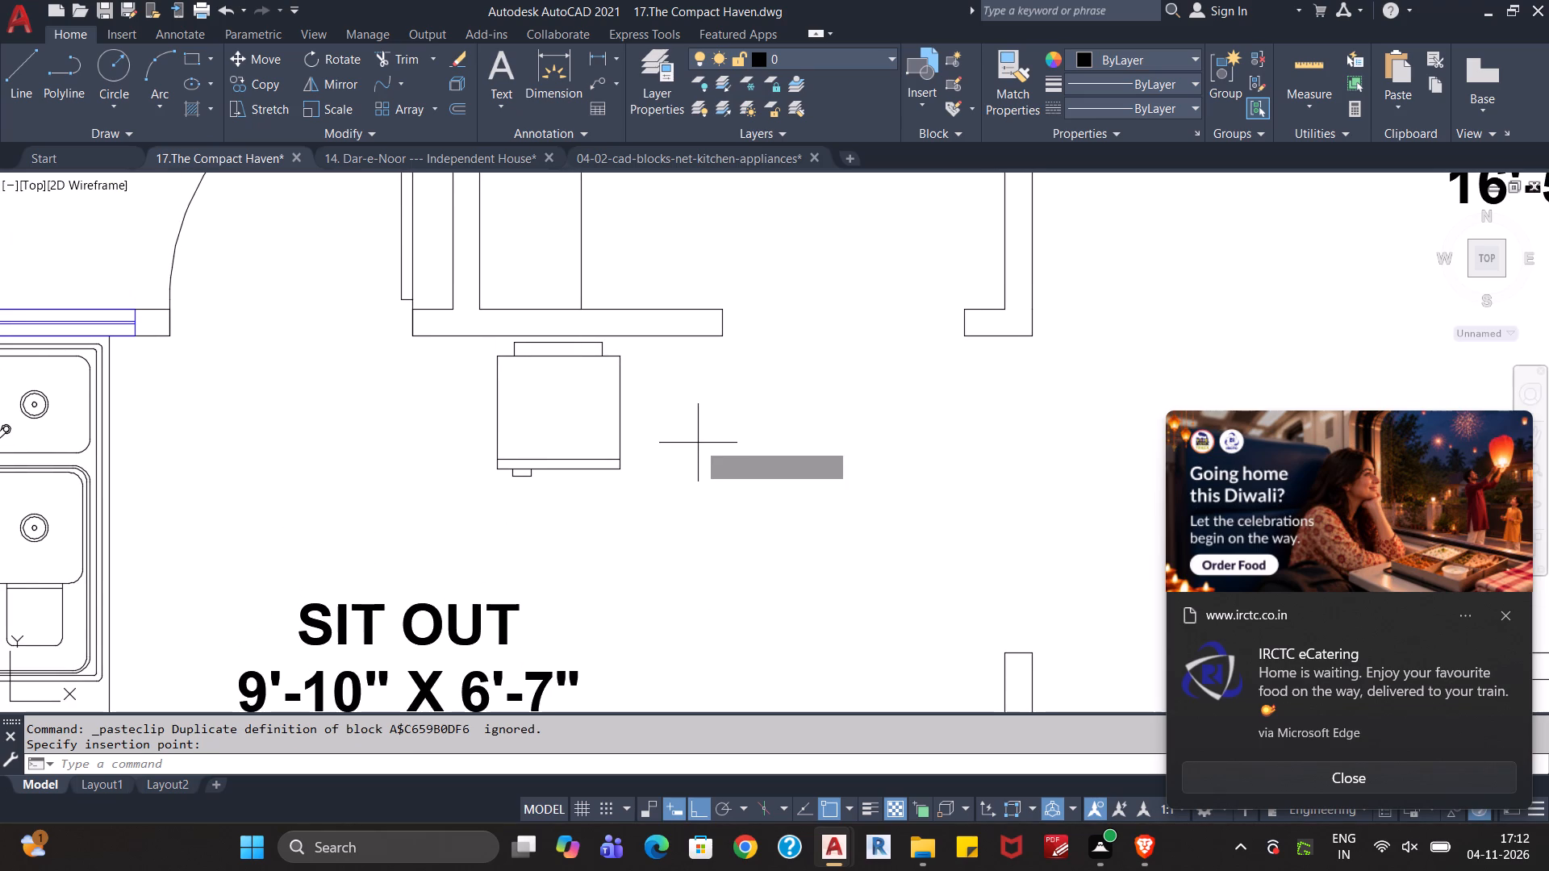
{"action": "key", "text": "v"}
{"action": "key", "text": "Return"}
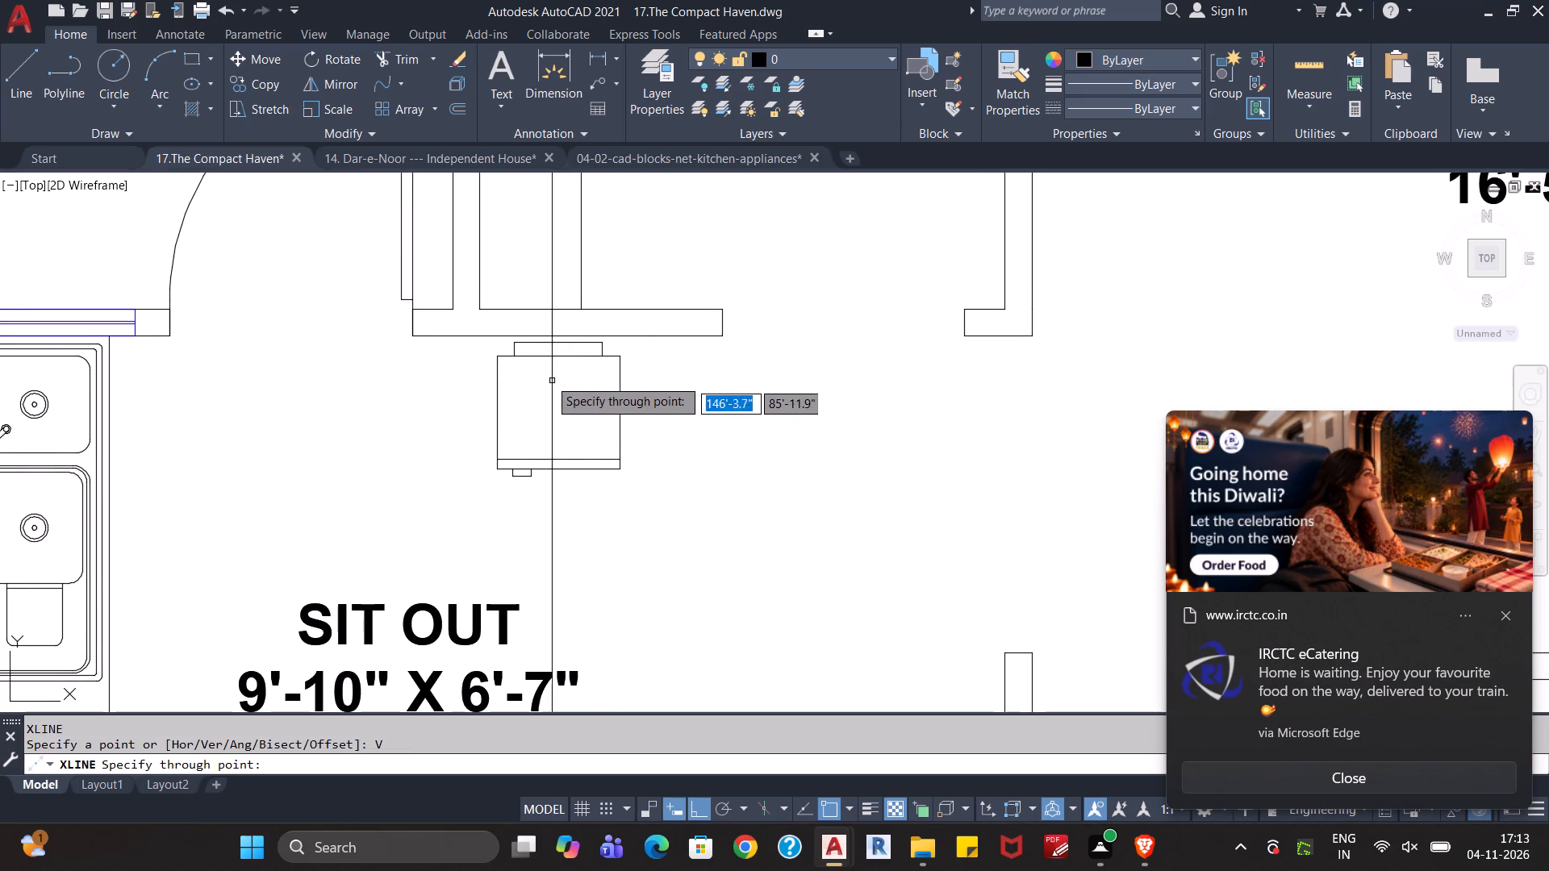
{"action": "left_click", "coordinate": [520, 346]}
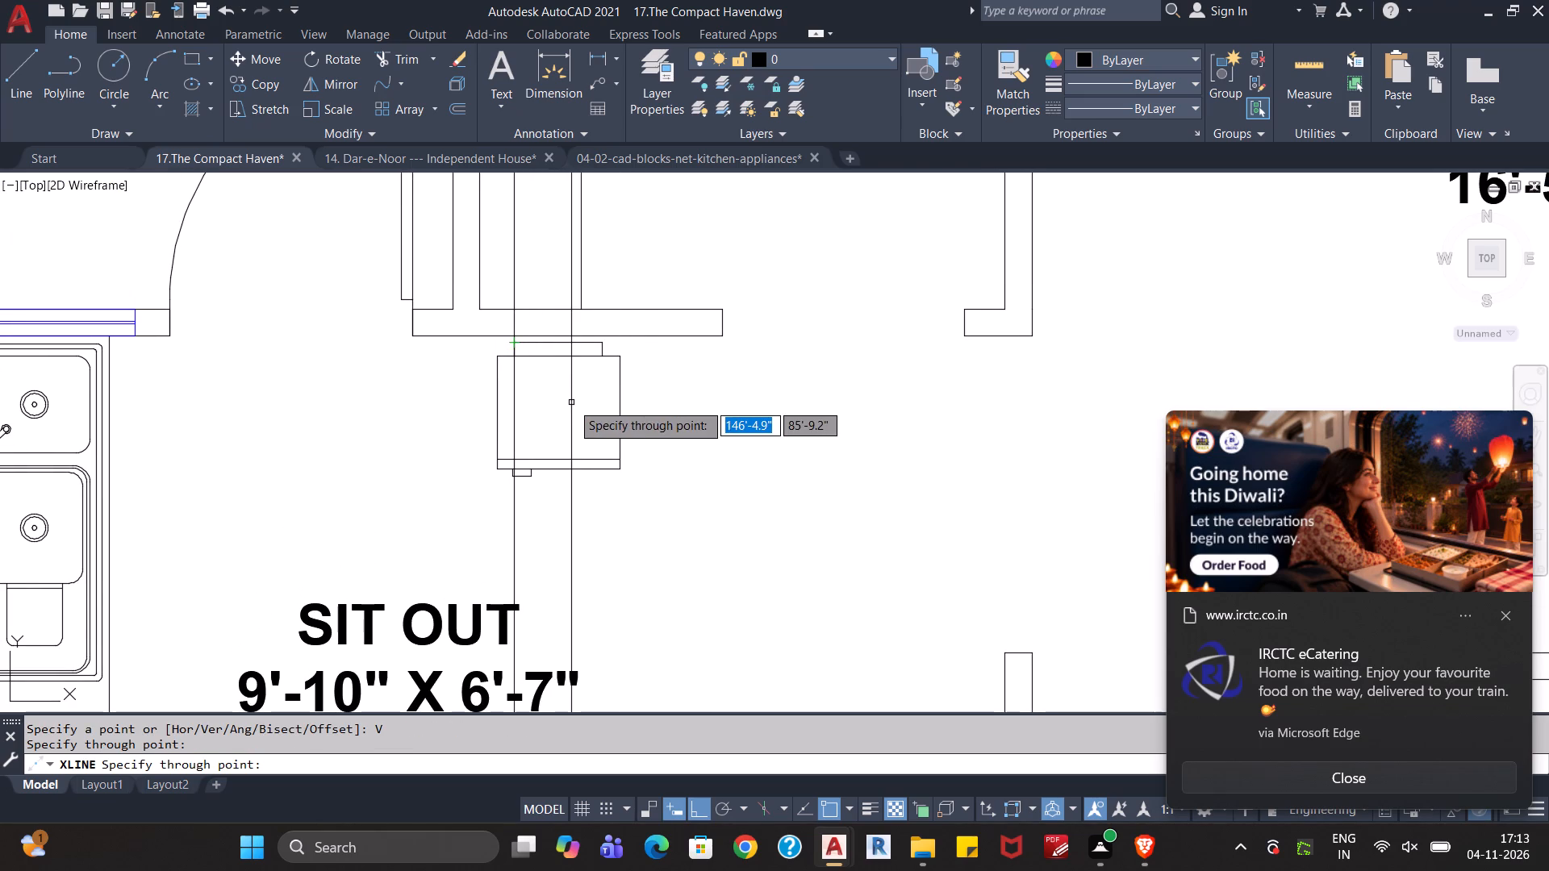
{"action": "key", "text": "Escape"}
Move the refrigerator from that rear corner along the construction line until its back touches the store room wall.
{"action": "middle_click_drag", "start_coordinate": [529, 395], "coordinate": [551, 459]}
{"action": "scroll", "coordinate": [552, 436], "scroll_direction": "up", "scroll_amount": 4}
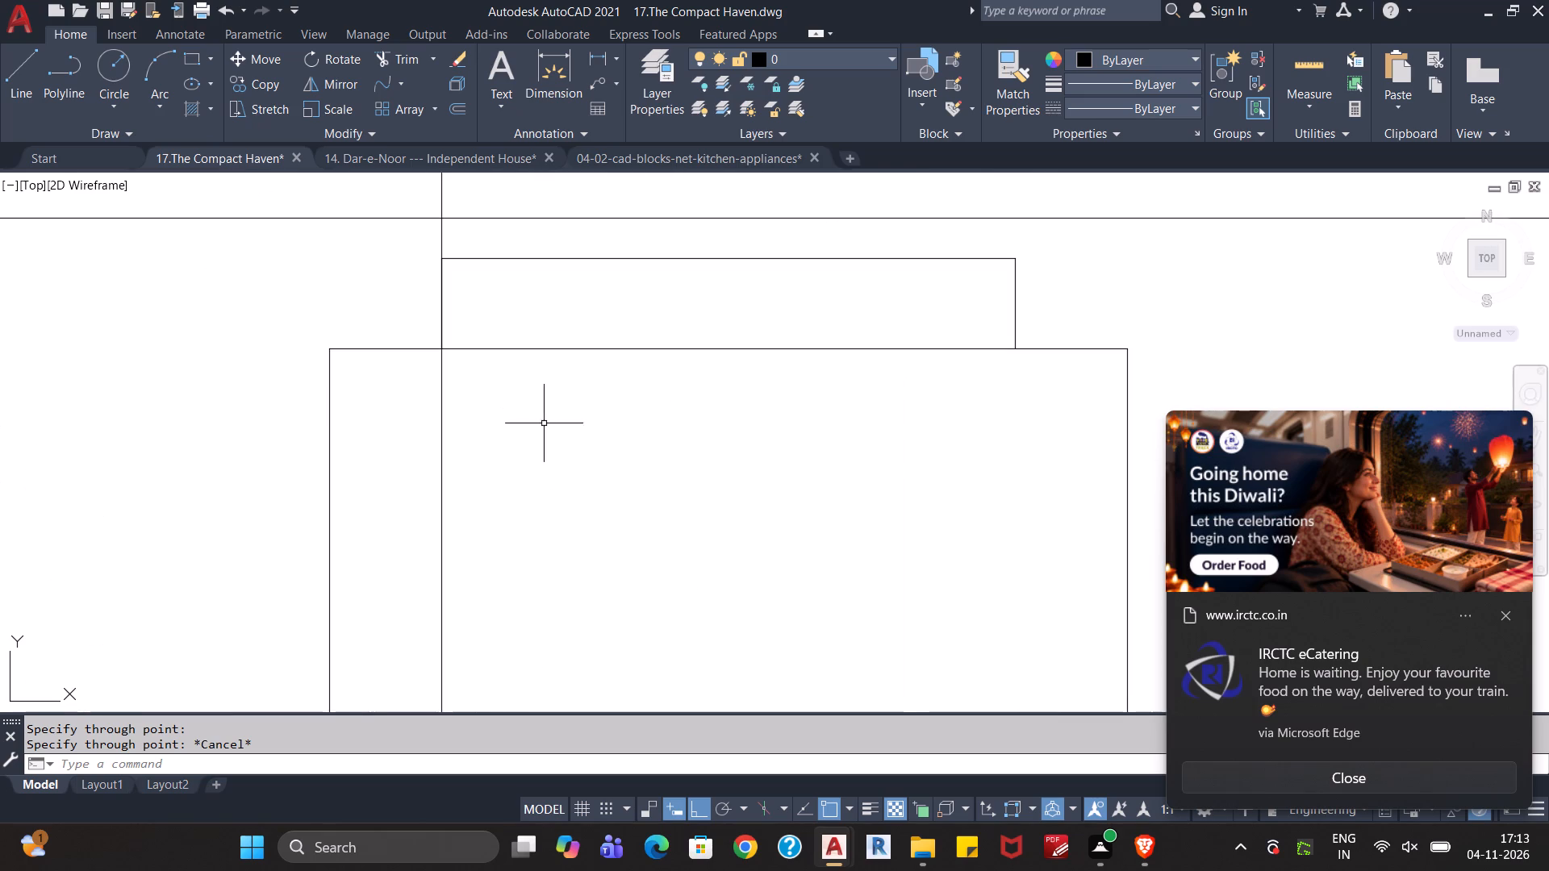
{"action": "left_click", "coordinate": [541, 334]}
{"action": "left_click_drag", "start_coordinate": [520, 406], "coordinate": [520, 424]}
{"action": "key", "text": "m"}
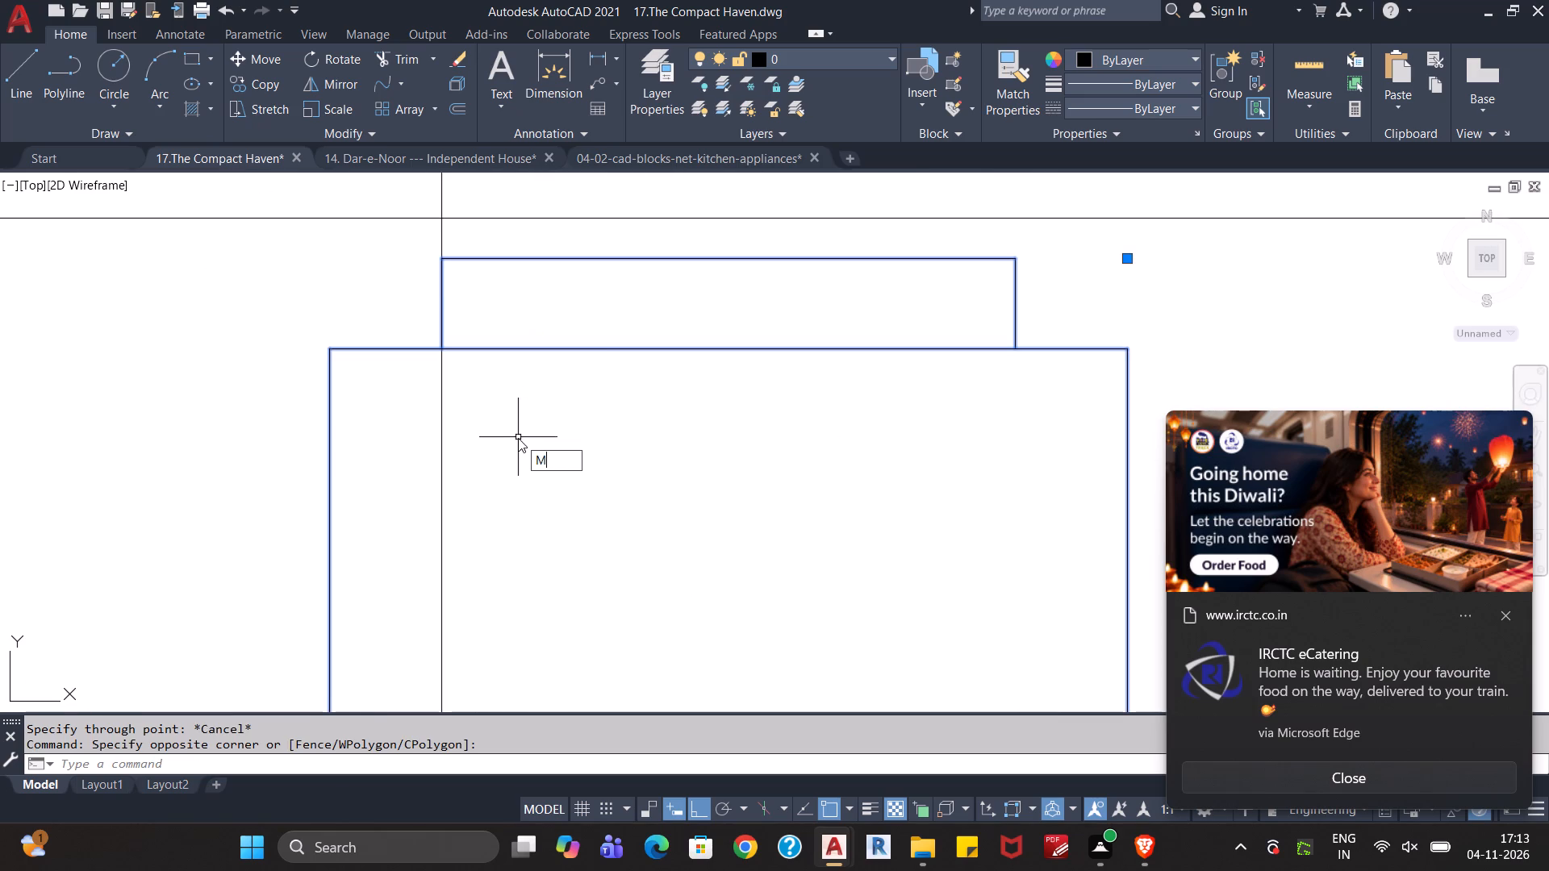
{"action": "key", "text": "Return"}
{"action": "left_click", "coordinate": [445, 256]}
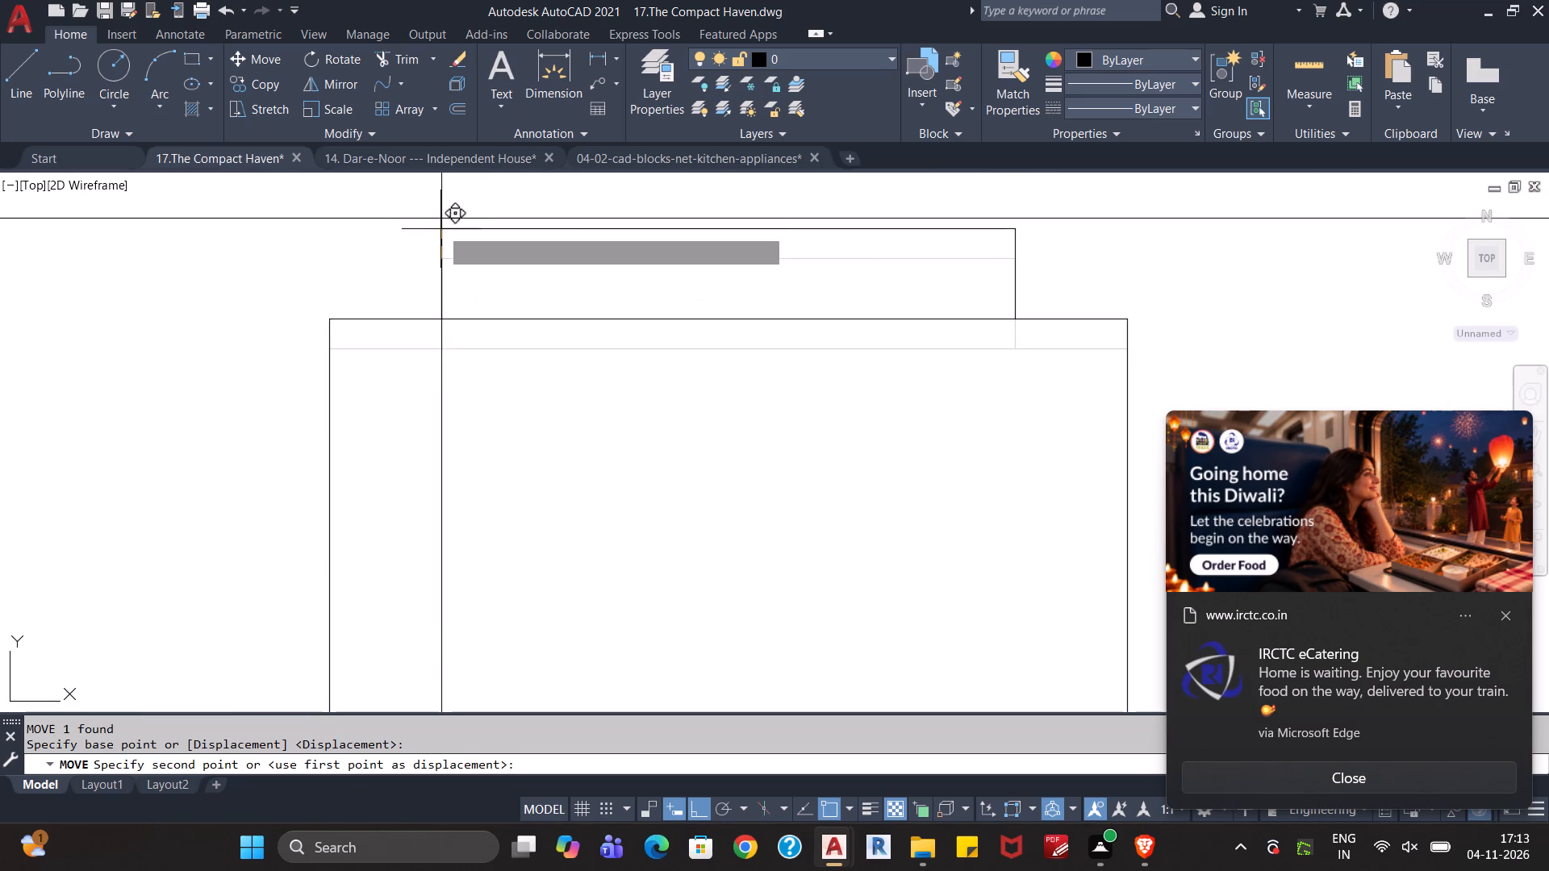
{"action": "left_click", "coordinate": [442, 219]}
{"action": "key", "text": "Escape"}
{"action": "key", "text": "Escape"}
Erase the vertical construction line running through the refrigerator.
{"action": "scroll", "coordinate": [486, 305], "scroll_direction": "down", "scroll_amount": 2}
{"action": "middle_click_drag", "start_coordinate": [516, 494], "coordinate": [531, 405]}
{"action": "left_click", "coordinate": [516, 598]}
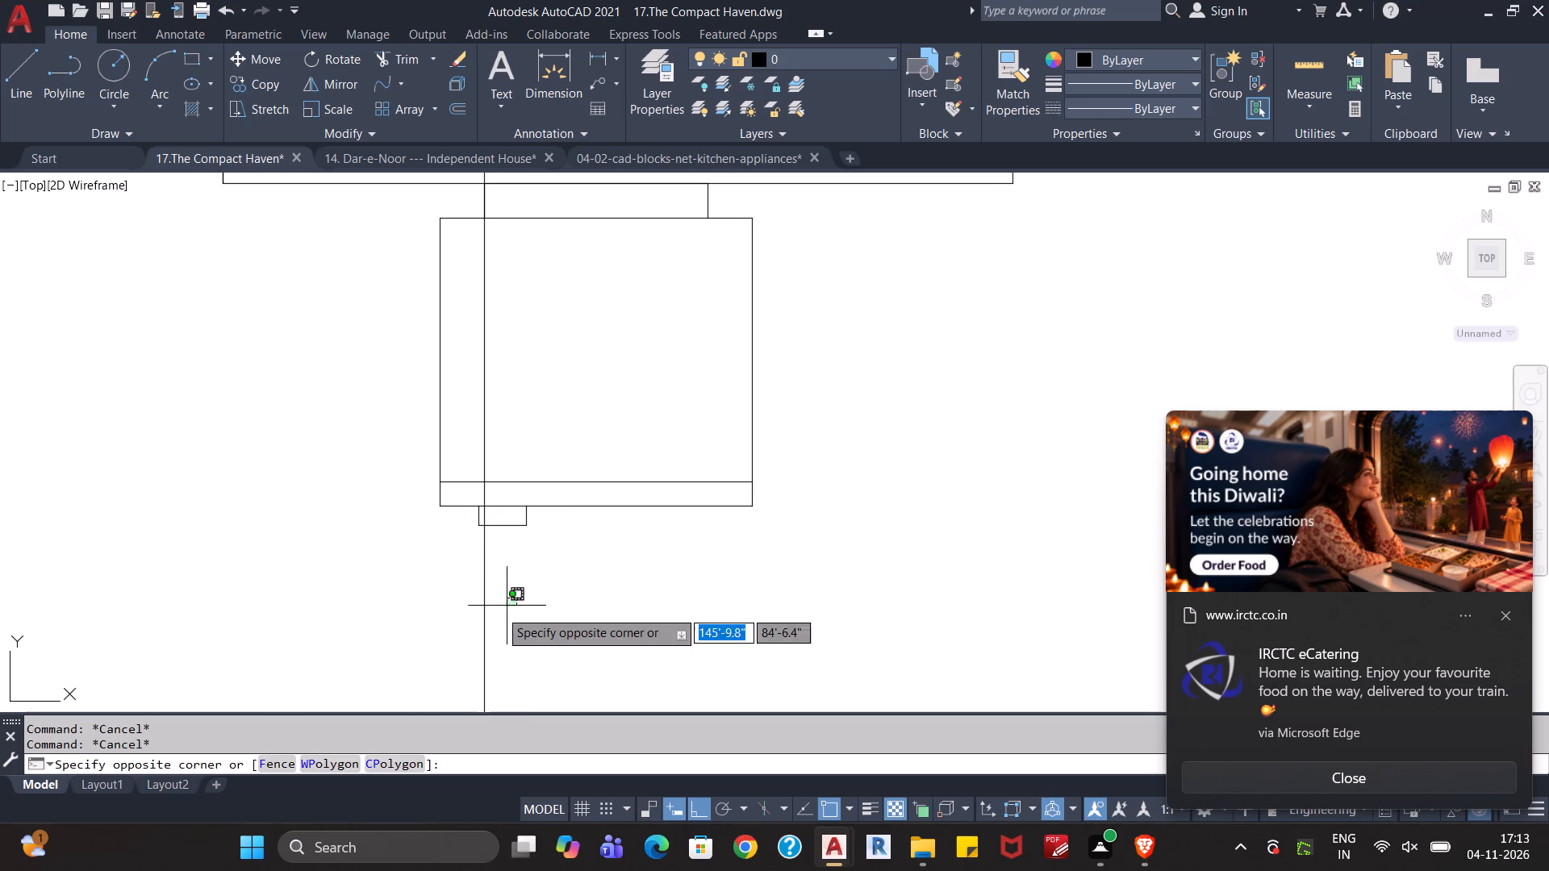
{"action": "left_click", "coordinate": [470, 630]}
{"action": "key", "text": "Delete"}
Dismiss the browser notification covering part of the drawing.
{"action": "scroll", "coordinate": [482, 628], "scroll_direction": "down", "scroll_amount": 2}
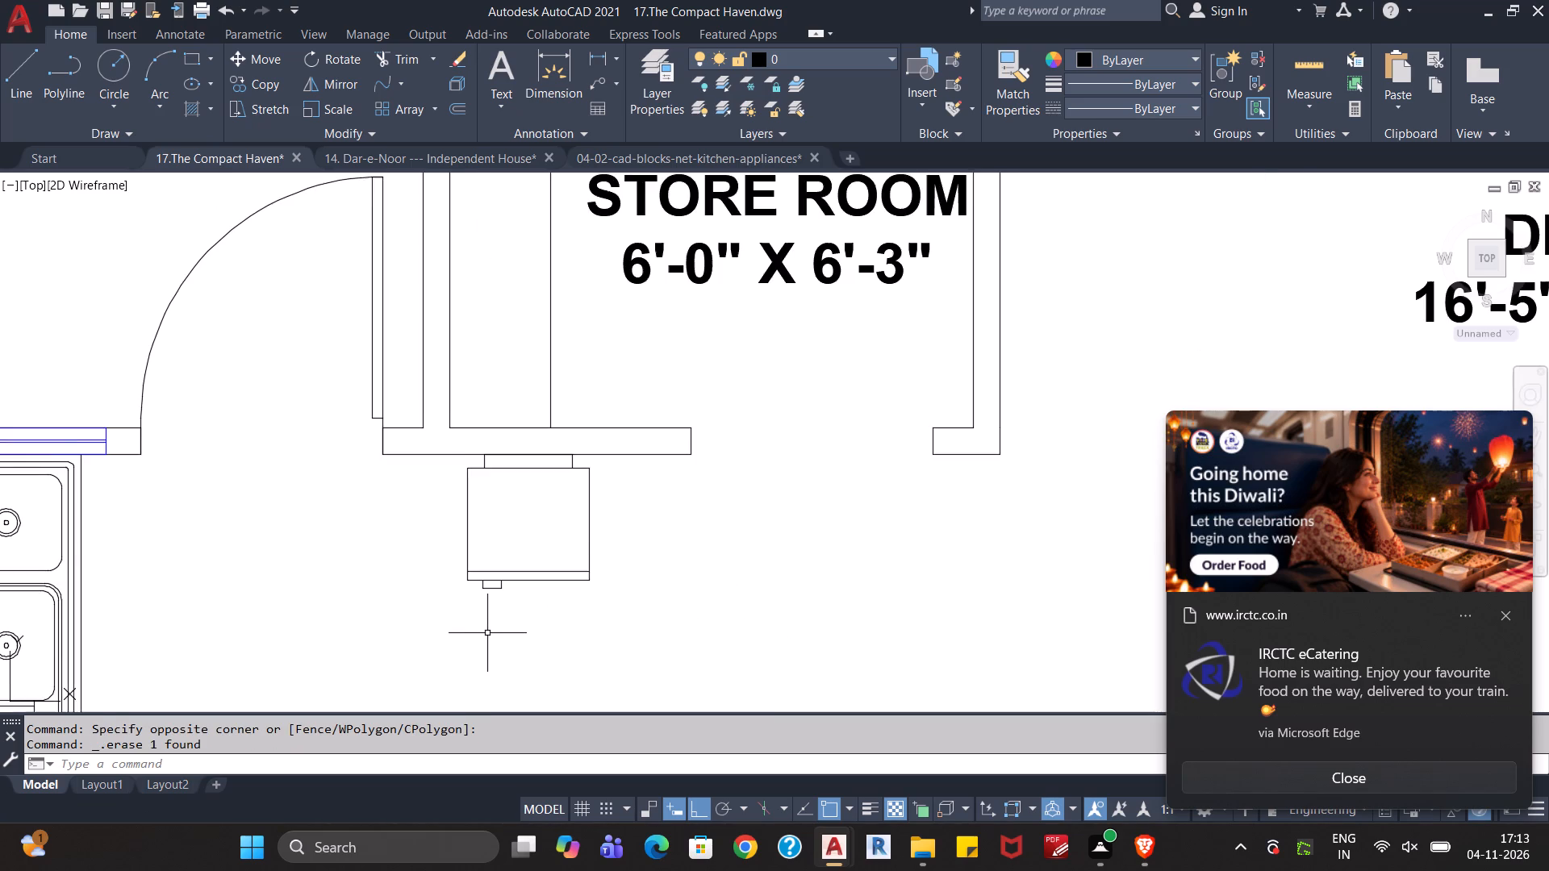
{"action": "middle_click_drag", "start_coordinate": [491, 644], "coordinate": [483, 587]}
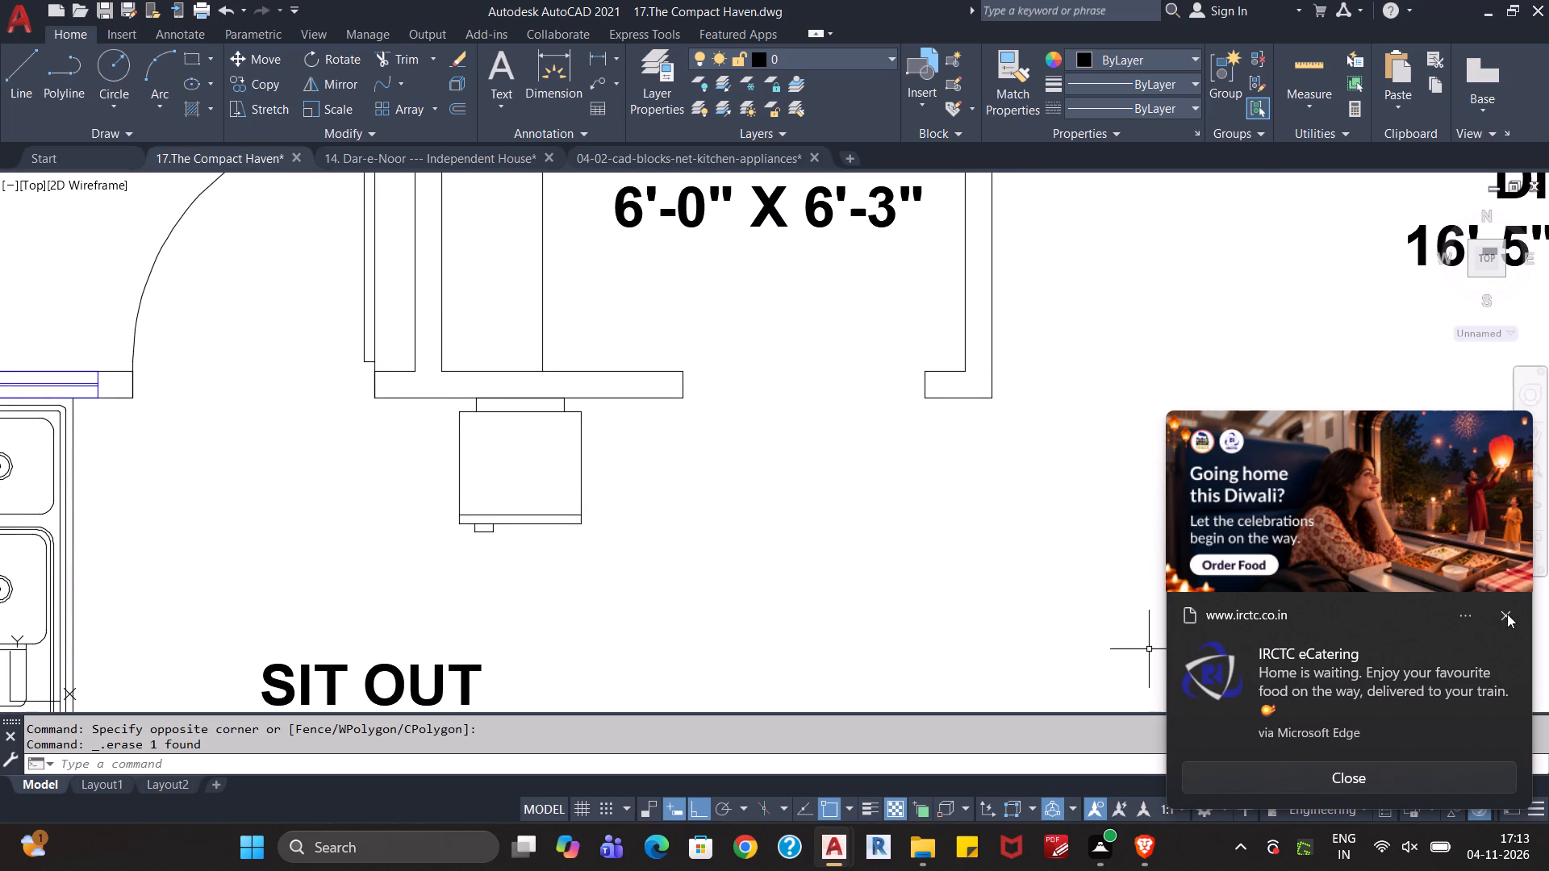
{"action": "left_click", "coordinate": [1506, 615]}
Add a centred multiline text "F" with a height of 6" beside the refrigerator.
{"action": "scroll", "coordinate": [993, 591], "scroll_direction": "down", "scroll_amount": 2}
{"action": "middle_click_drag", "start_coordinate": [921, 605], "coordinate": [790, 498]}
{"action": "middle_click_drag", "start_coordinate": [763, 552], "coordinate": [741, 519]}
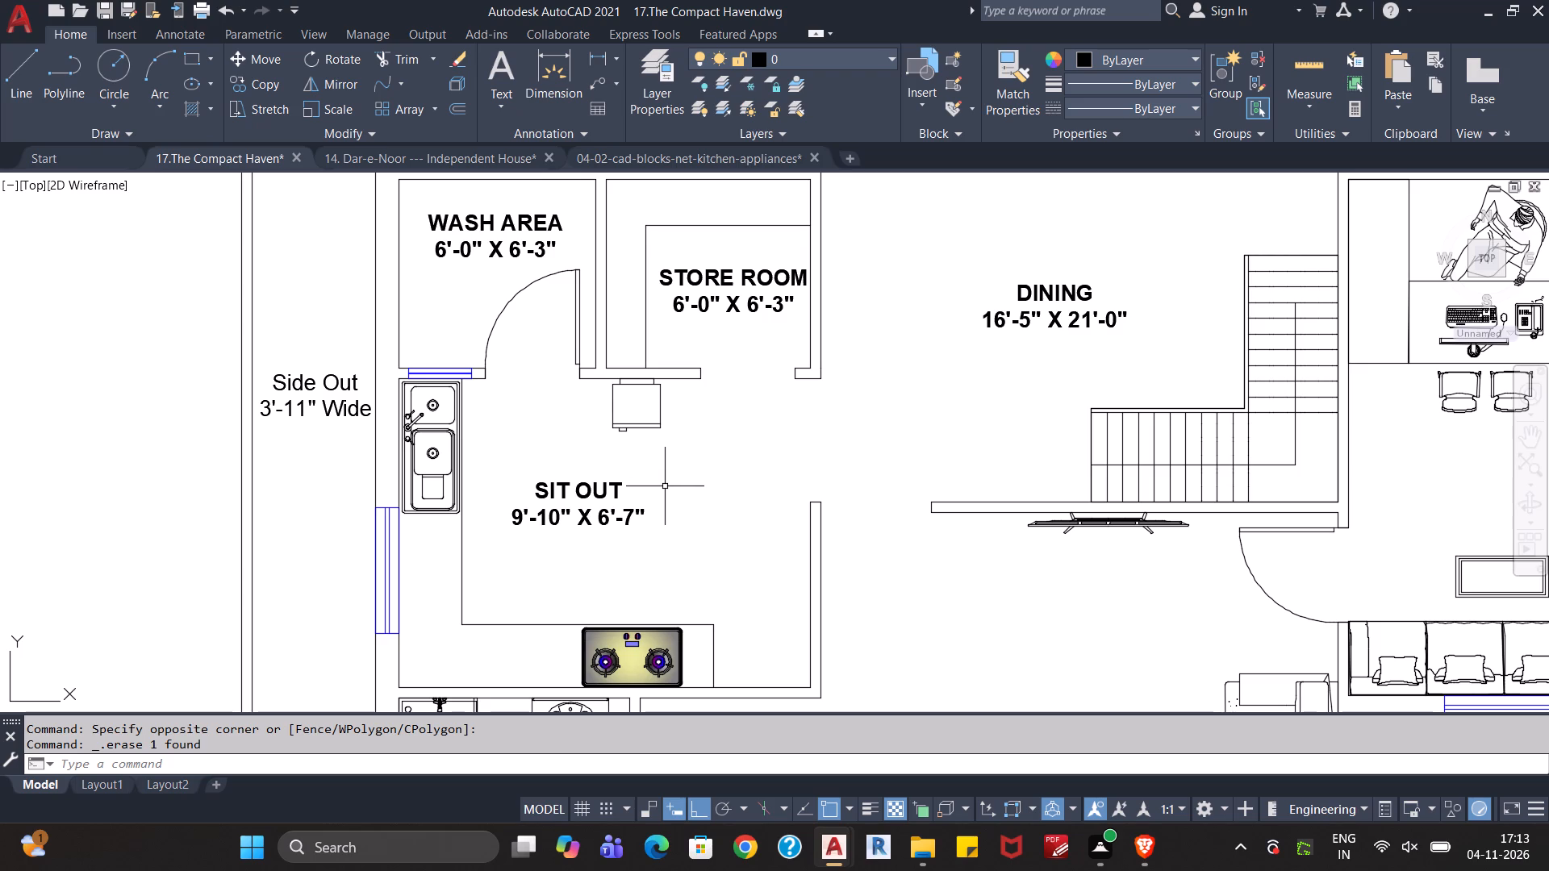
{"action": "left_click", "coordinate": [508, 69]}
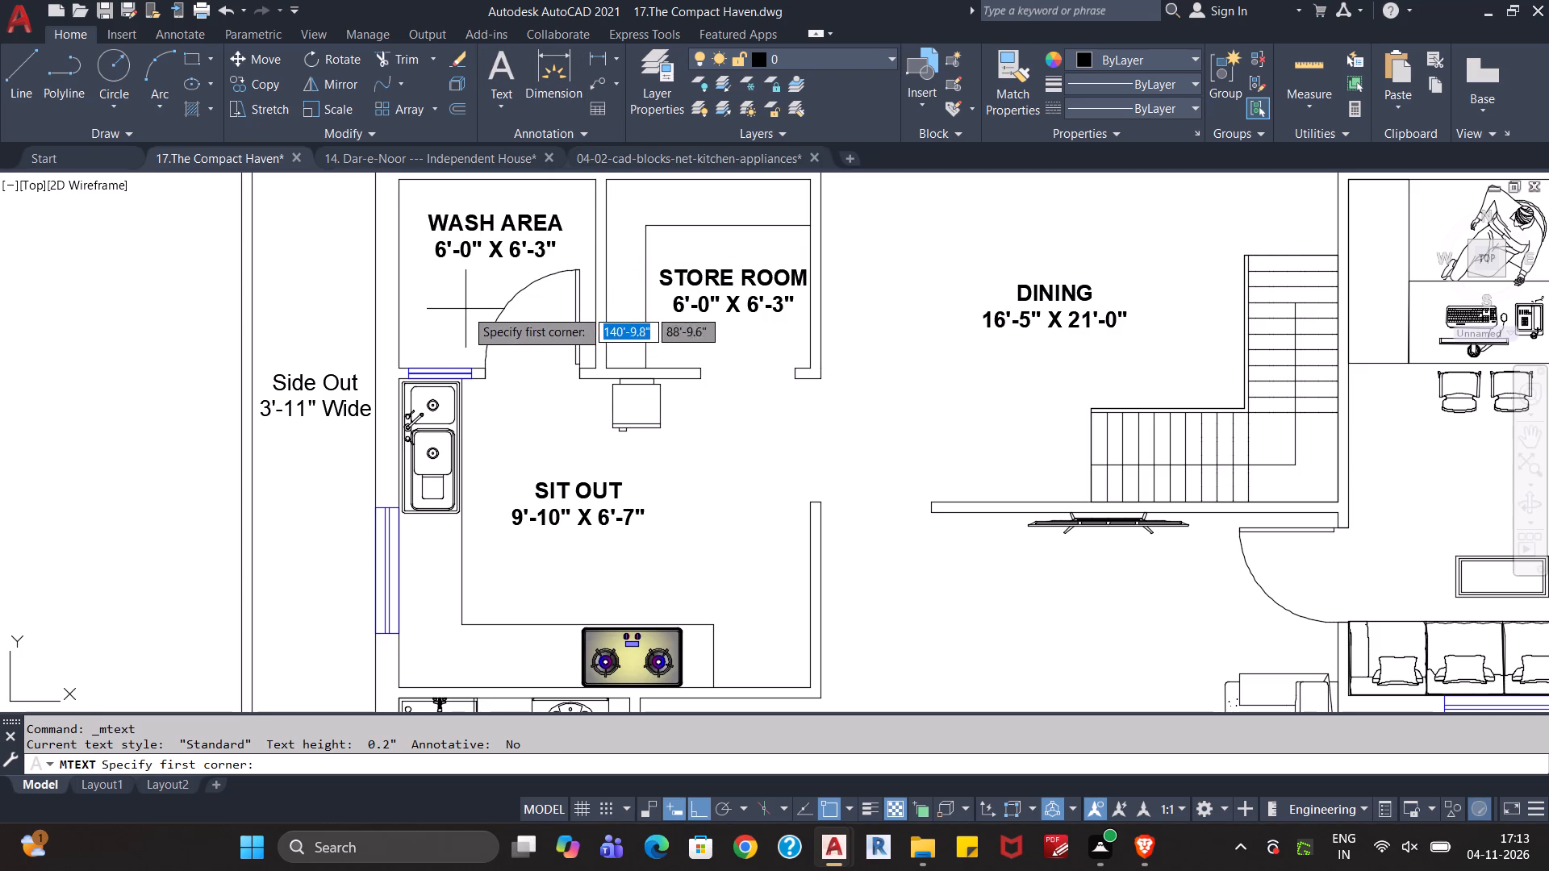
{"action": "left_click", "coordinate": [582, 412]}
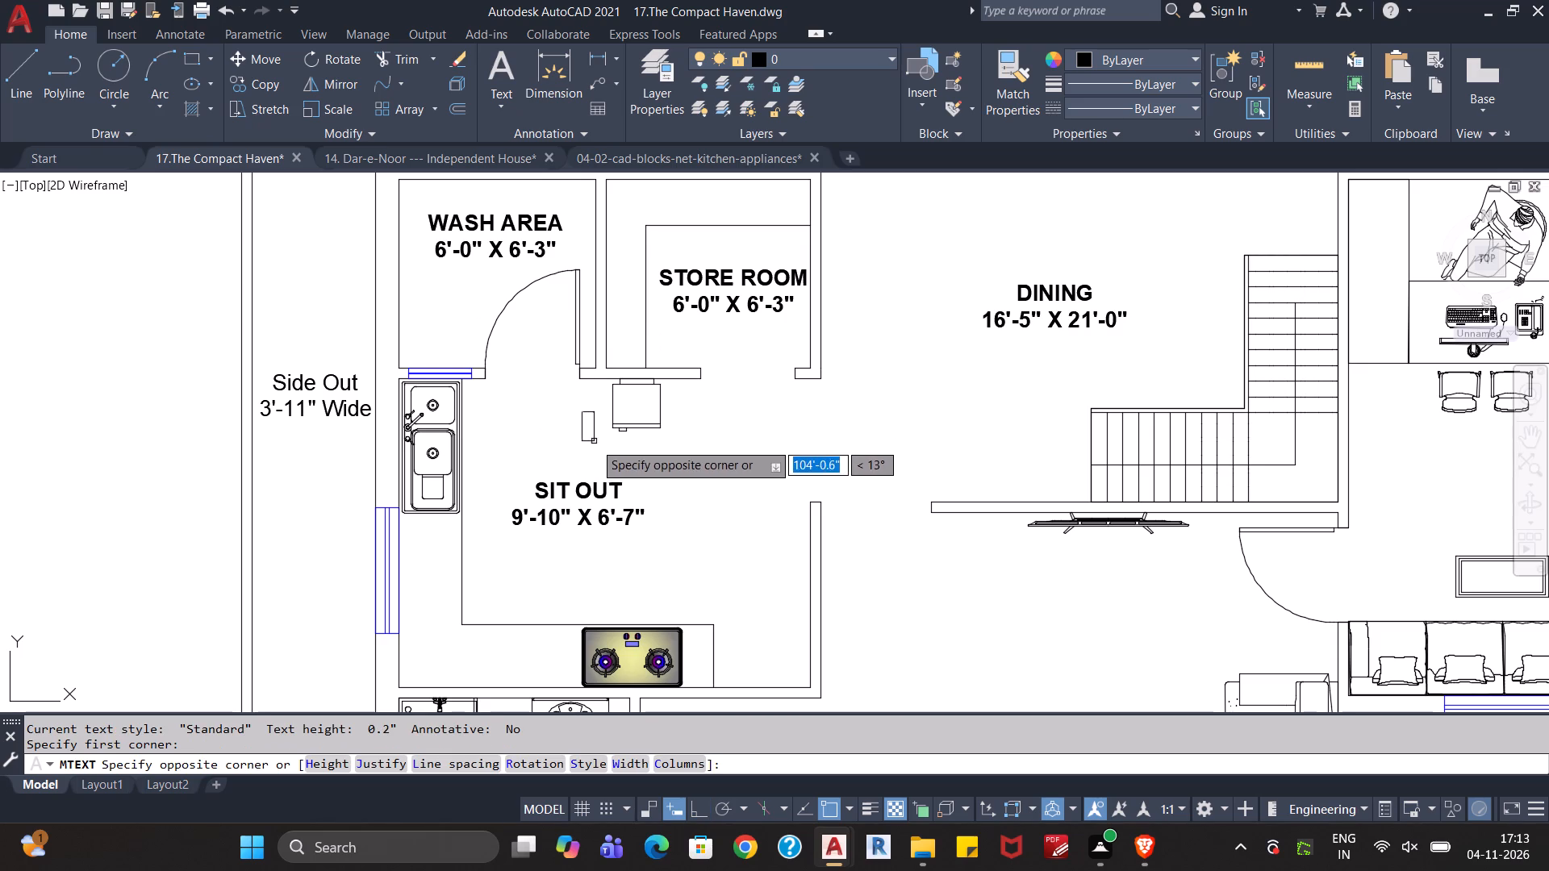
{"action": "left_click", "coordinate": [596, 444]}
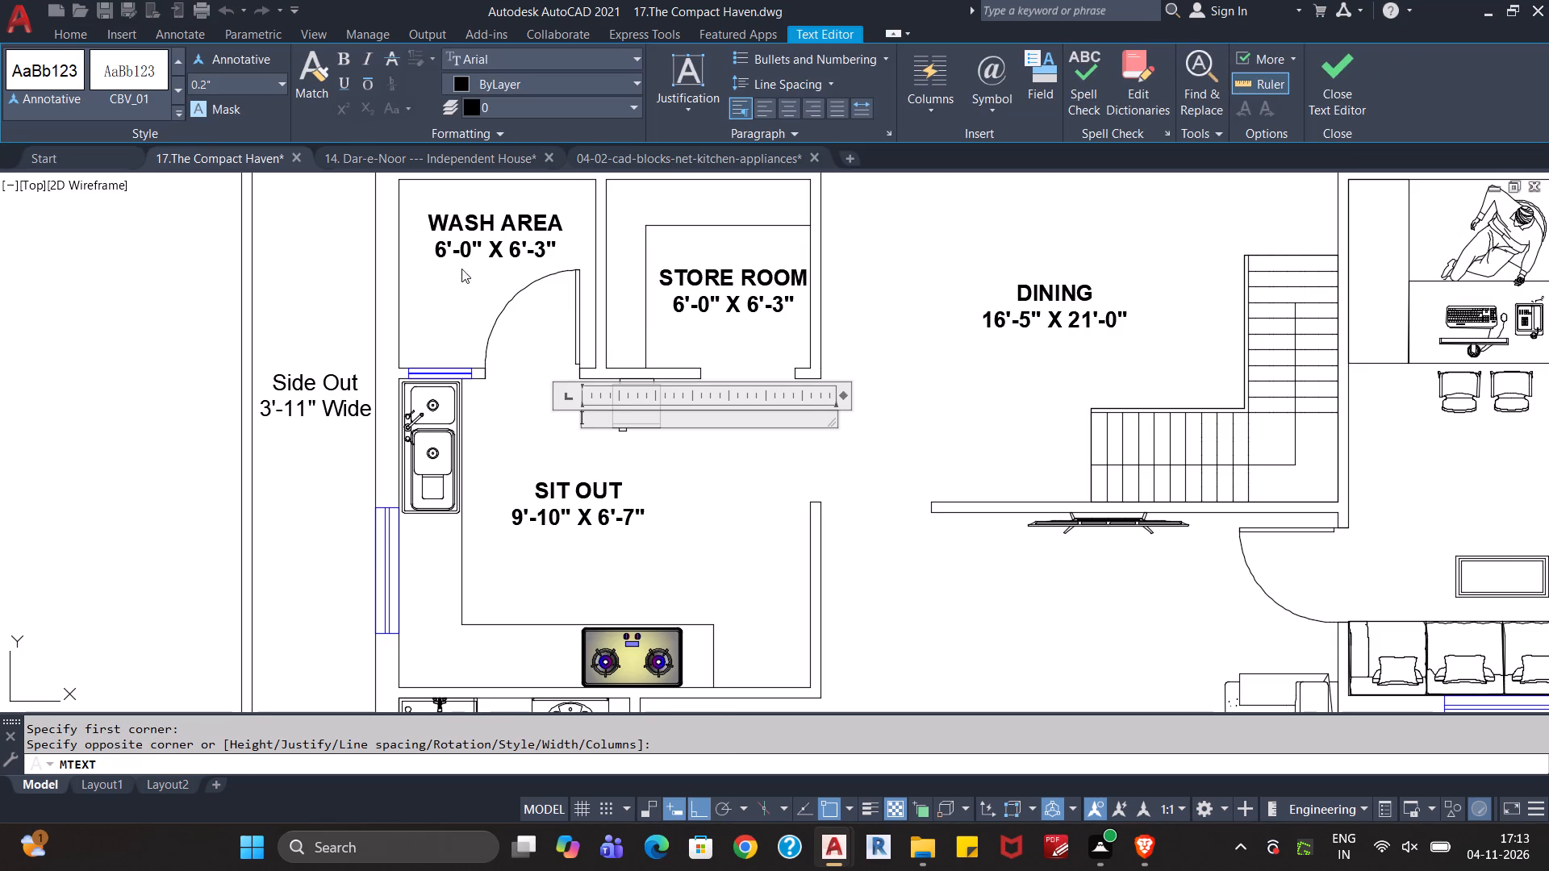
{"action": "left_click", "coordinate": [228, 86]}
{"action": "key", "text": "6"}
{"action": "key", "text": "Return"}
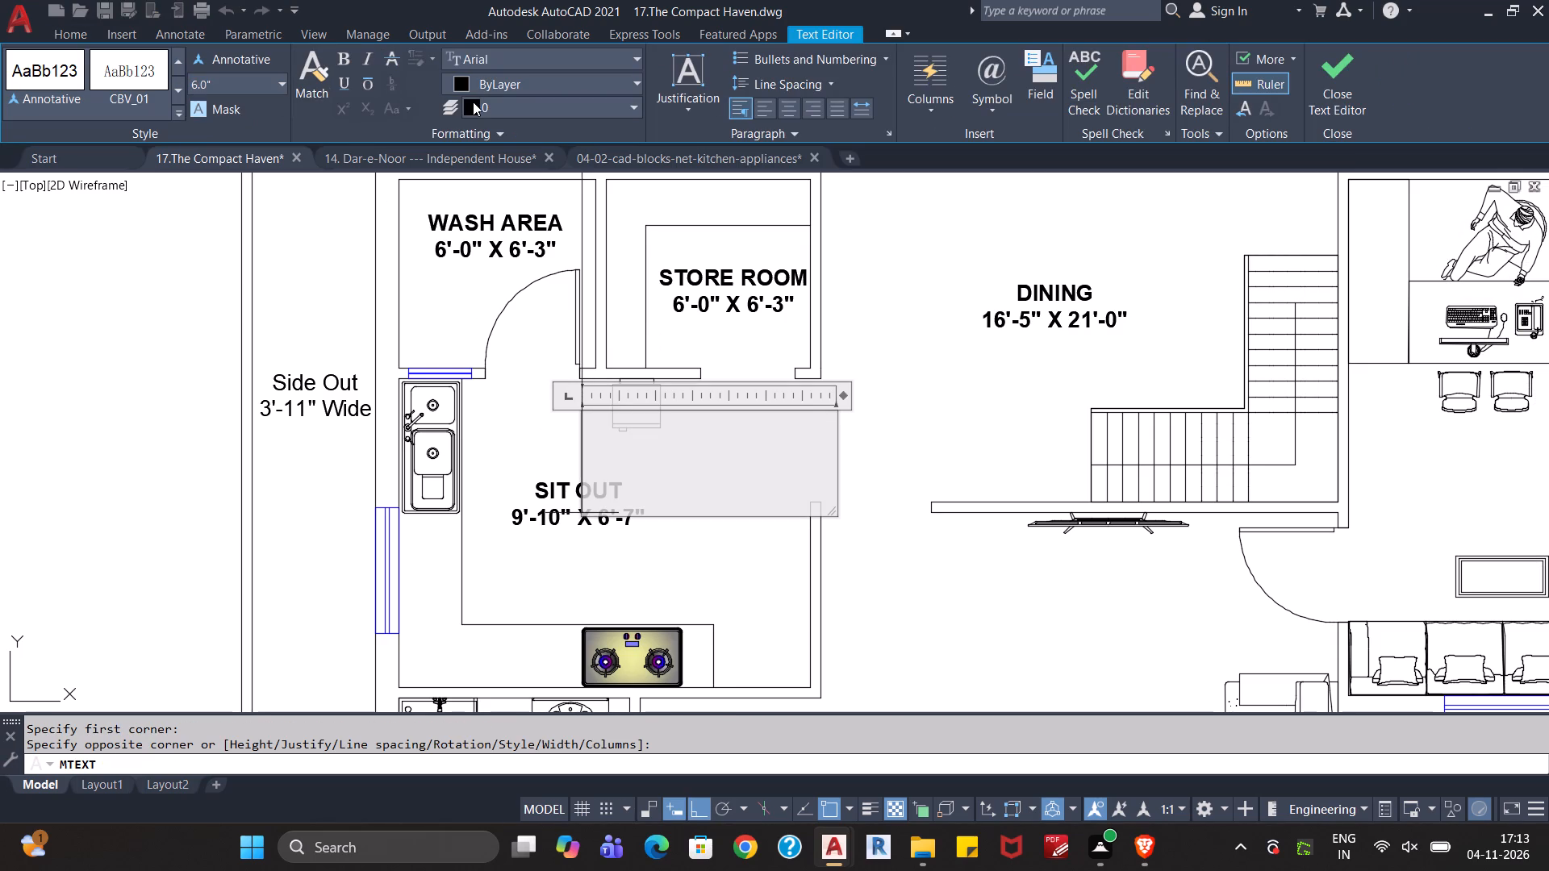
{"action": "left_click", "coordinate": [790, 110]}
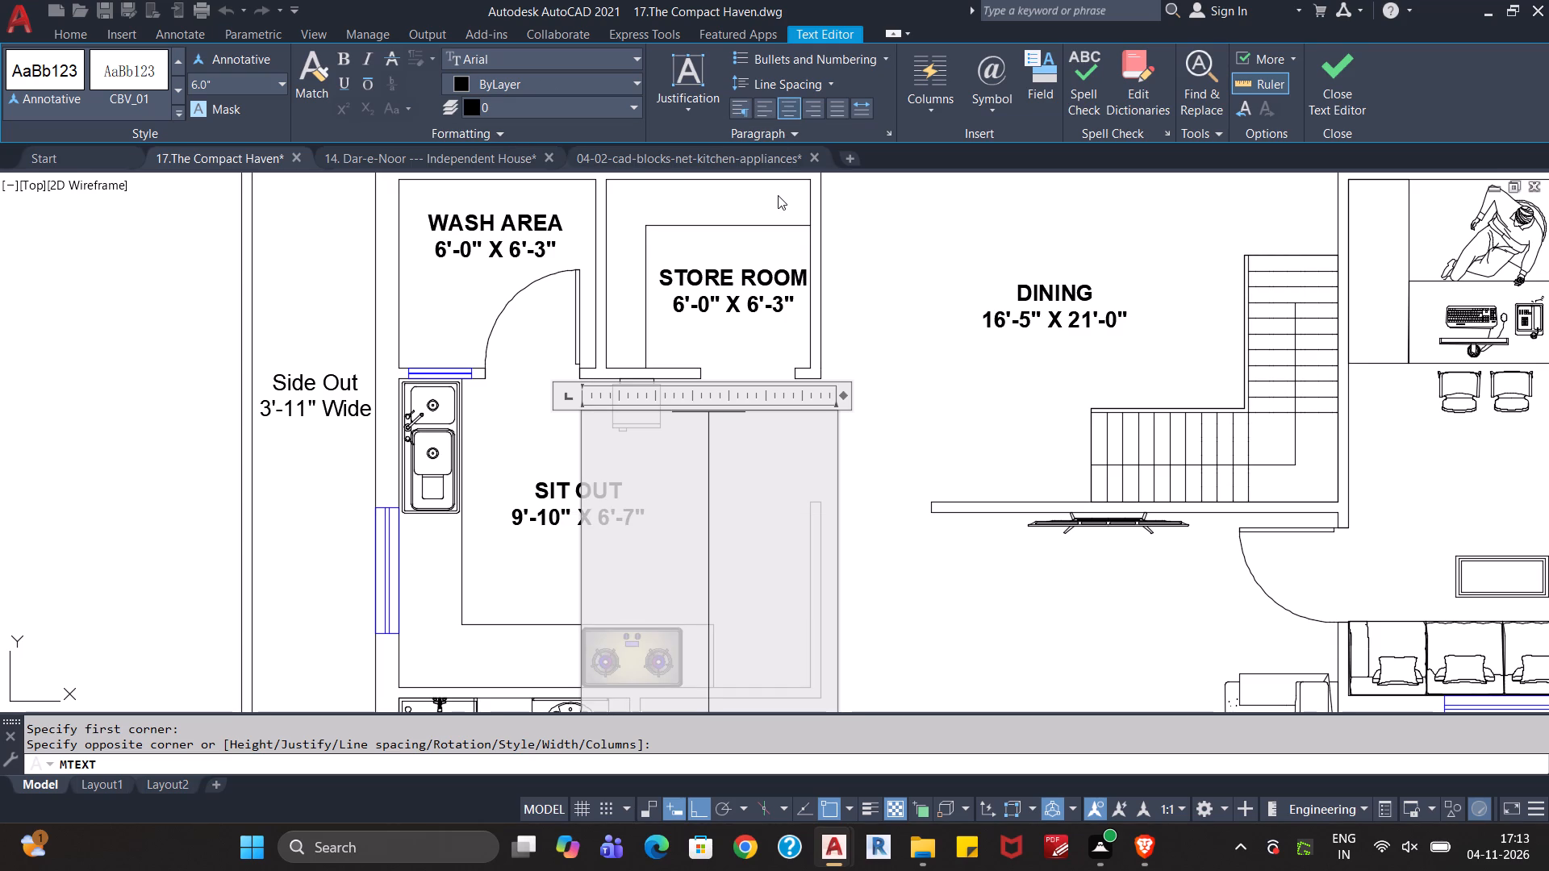
{"action": "key", "text": "f"}
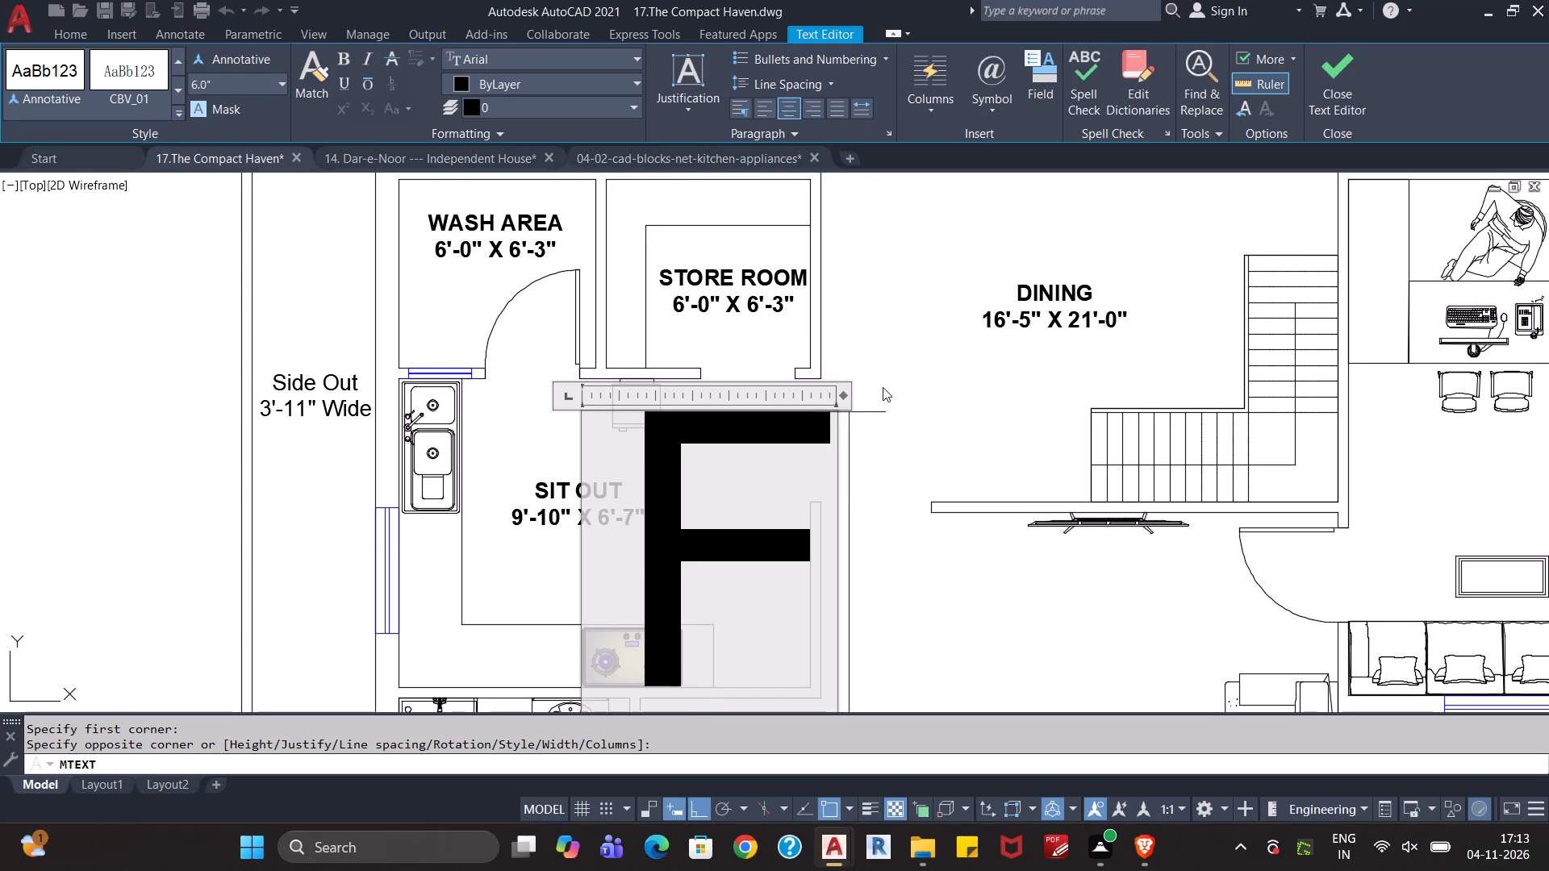
{"action": "left_click", "coordinate": [883, 387]}
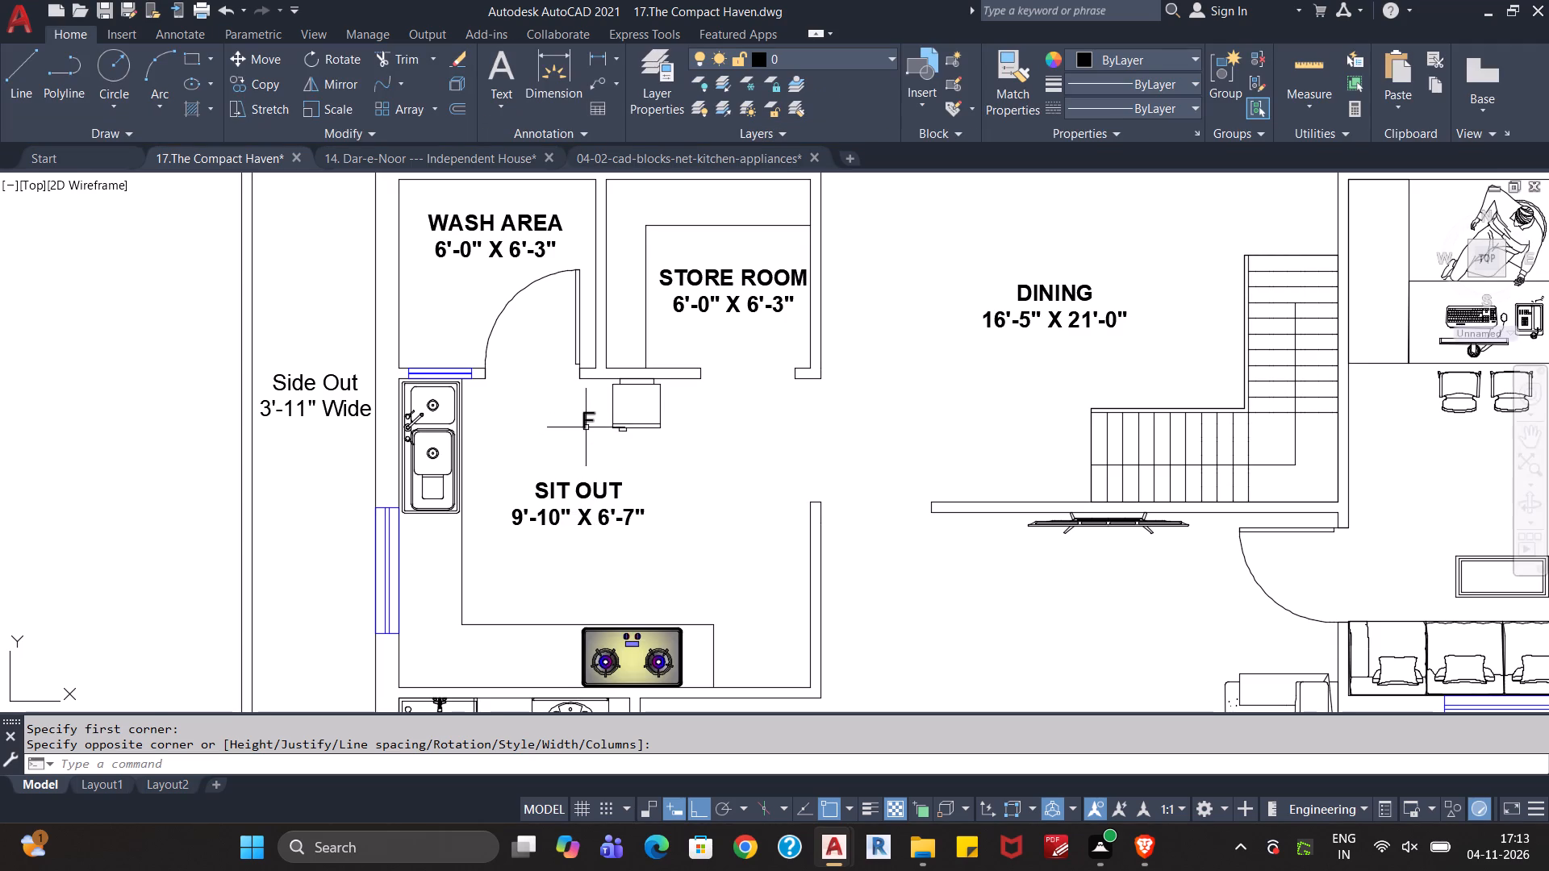
Cut the letter F and paste it in the middle of the refrigerator block.
{"action": "left_click", "coordinate": [586, 427]}
{"action": "key", "text": "ctrl+x"}
{"action": "key", "text": "ctrl+v"}
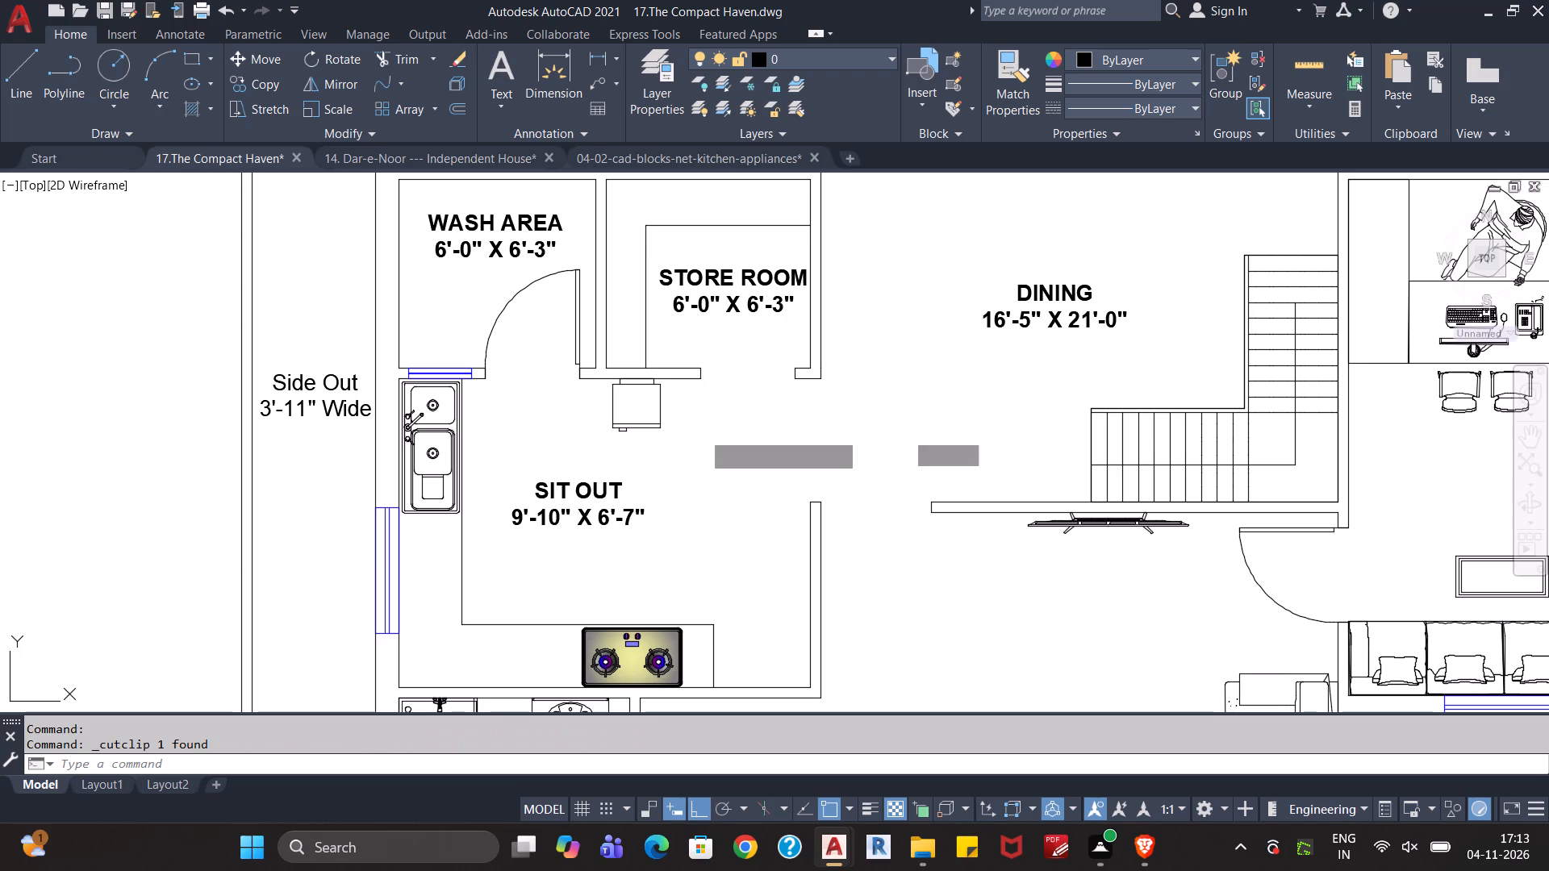
{"action": "scroll", "coordinate": [632, 405], "scroll_direction": "up", "scroll_amount": 3}
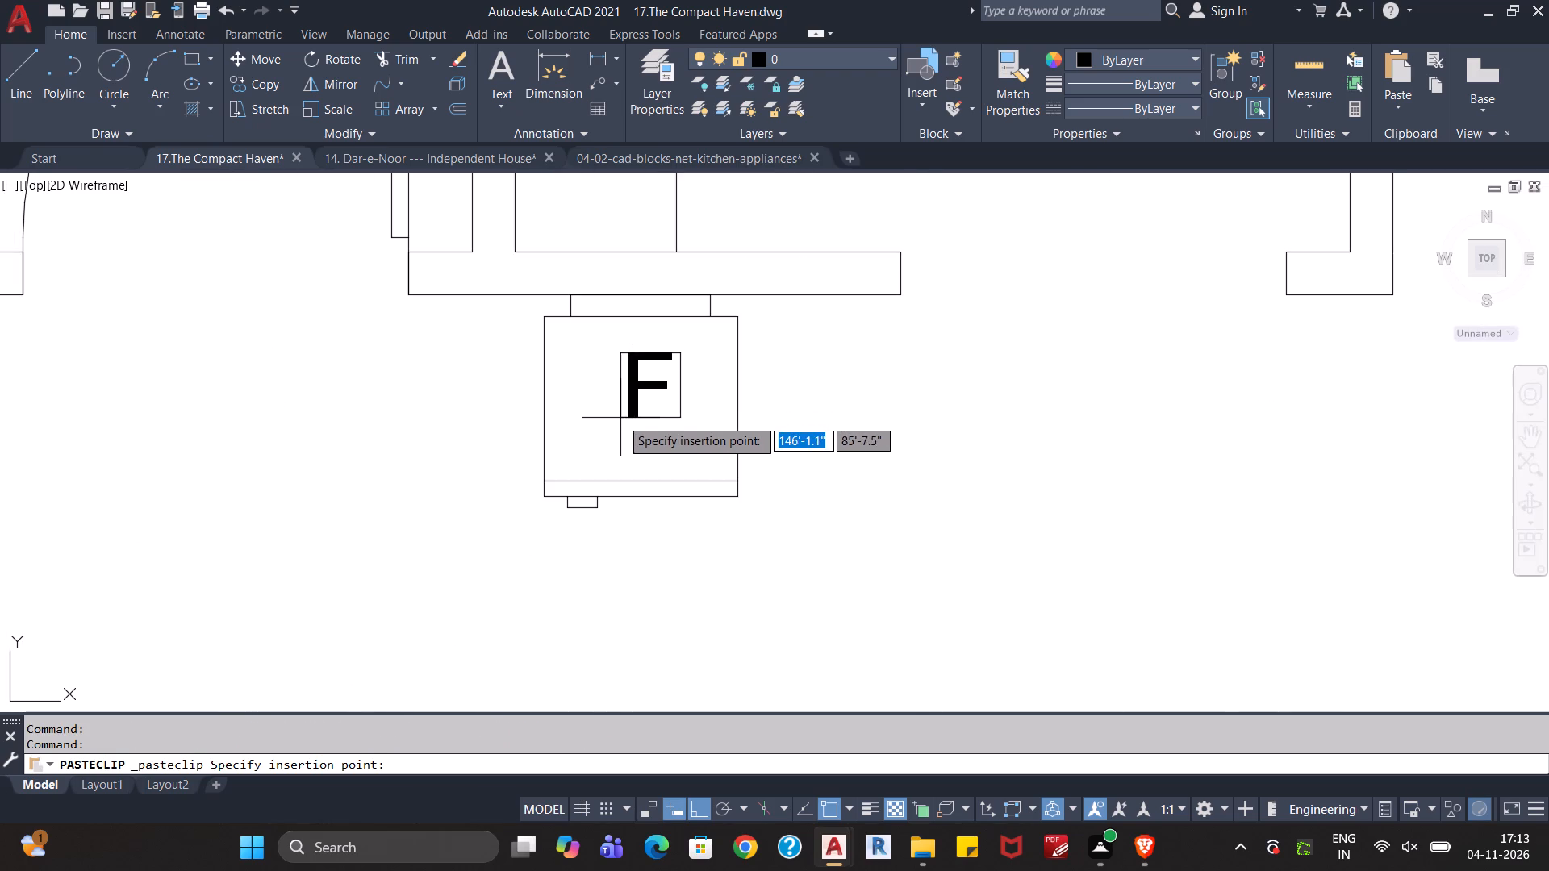
{"action": "left_click", "coordinate": [615, 431]}
Save the floor plan drawing.
{"action": "scroll", "coordinate": [772, 421], "scroll_direction": "down", "scroll_amount": 4}
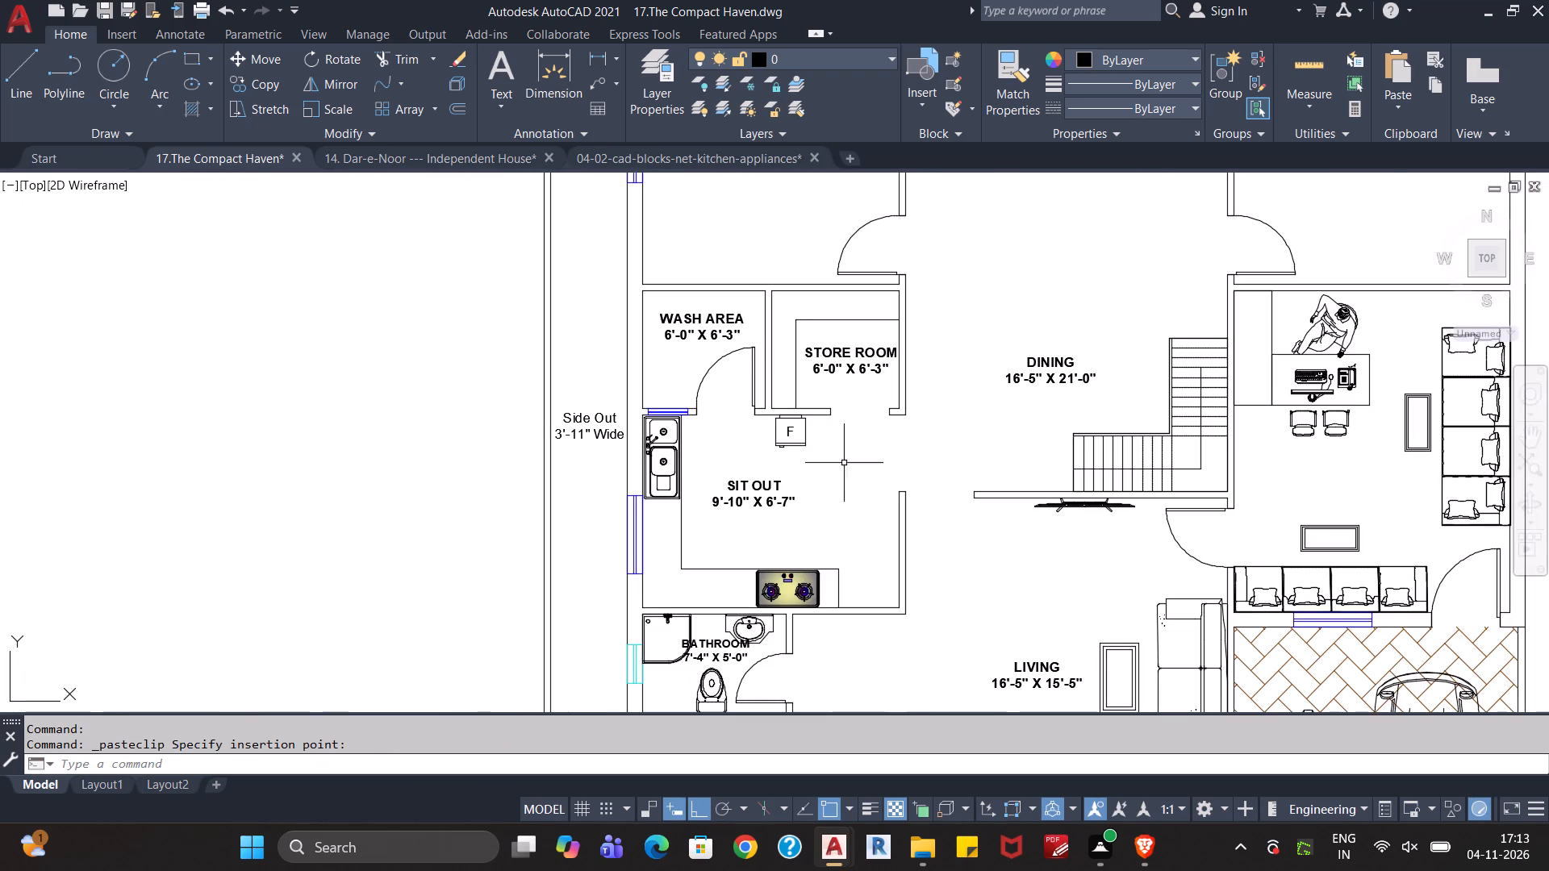
{"action": "middle_click_drag", "start_coordinate": [845, 469], "coordinate": [728, 387]}
{"action": "middle_click_drag", "start_coordinate": [720, 415], "coordinate": [712, 403]}
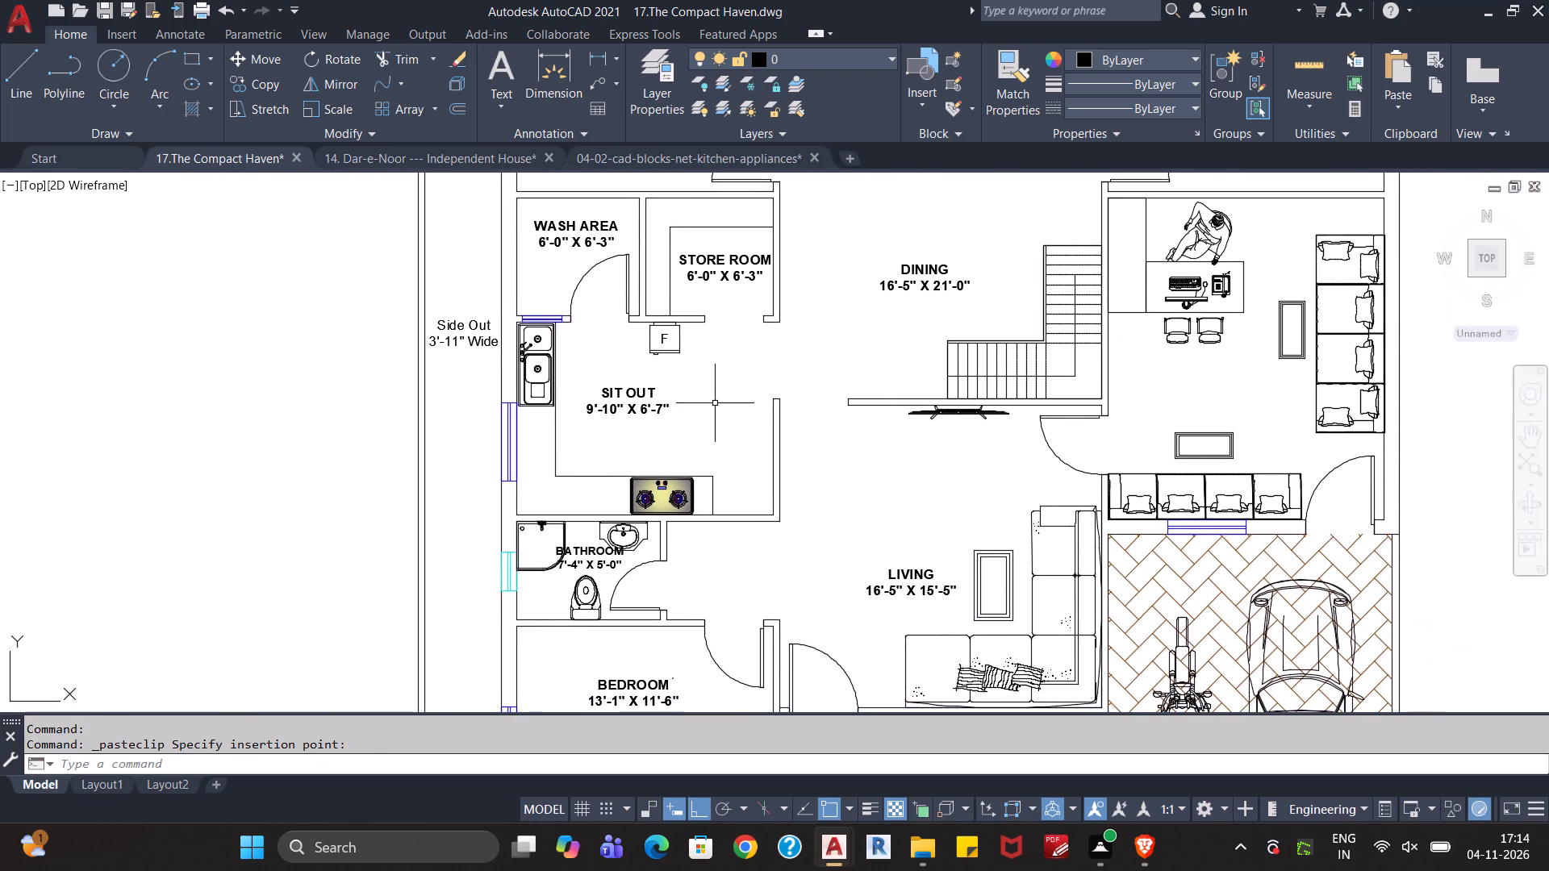
{"action": "key", "text": "ctrl+s"}
{"action": "scroll", "coordinate": [715, 403], "scroll_direction": "down", "scroll_amount": 1}
{"action": "middle_click_drag", "start_coordinate": [715, 406], "coordinate": [690, 397]}
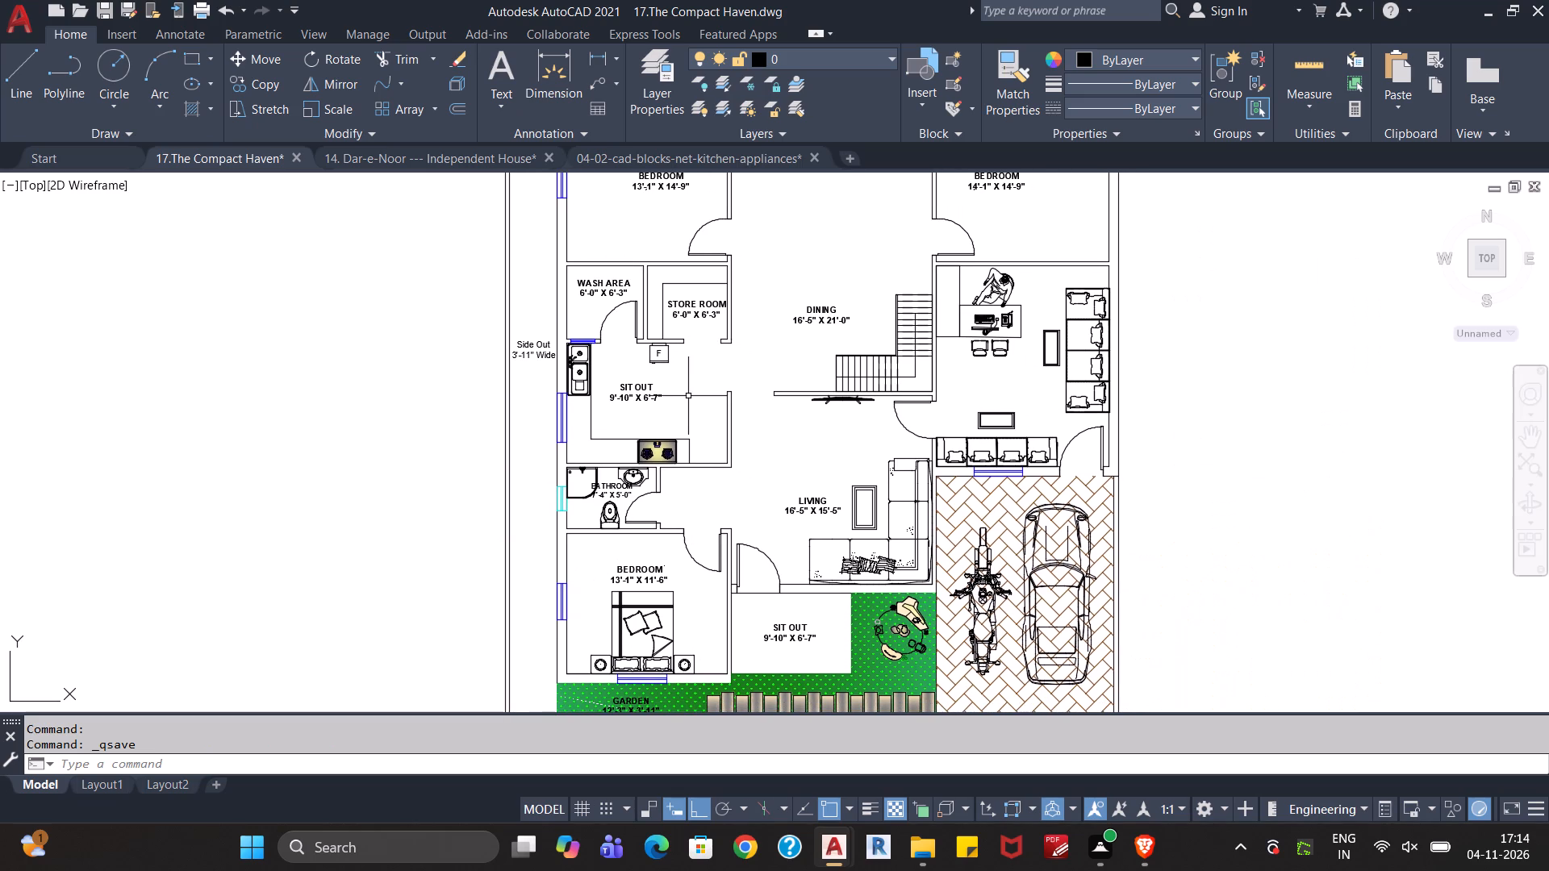
Examine the kitchen with its refrigerator, the neighbouring rooms and the overall floor plan.
{"action": "middle_click_drag", "start_coordinate": [695, 403], "coordinate": [676, 373]}
{"action": "scroll", "coordinate": [675, 381], "scroll_direction": "up", "scroll_amount": 2}
{"action": "middle_click_drag", "start_coordinate": [668, 402], "coordinate": [667, 368]}
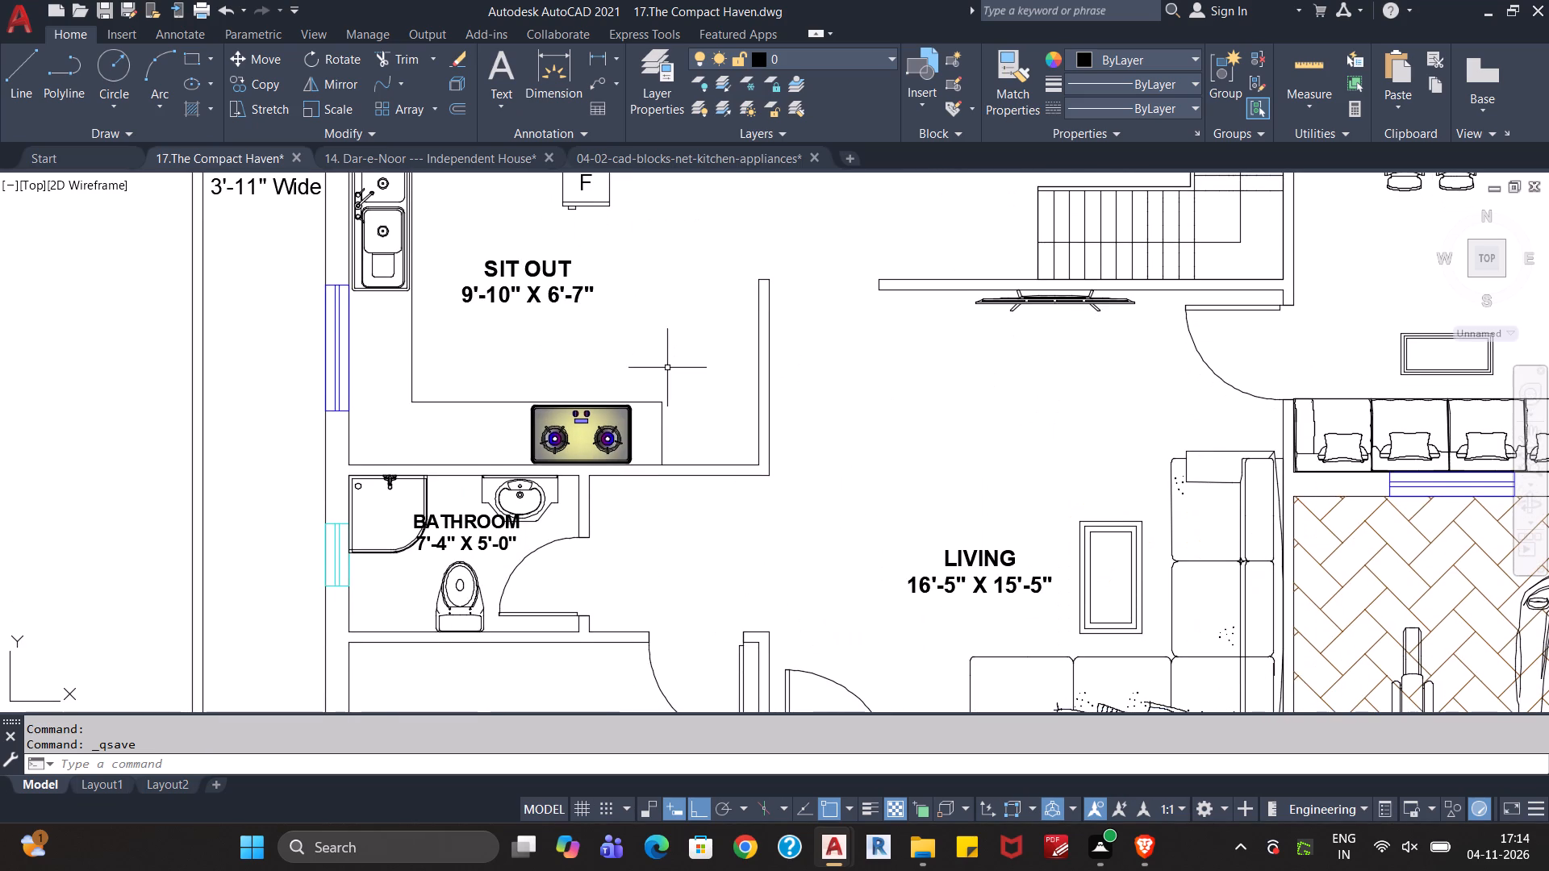
{"action": "middle_click_drag", "start_coordinate": [687, 360], "coordinate": [669, 361]}
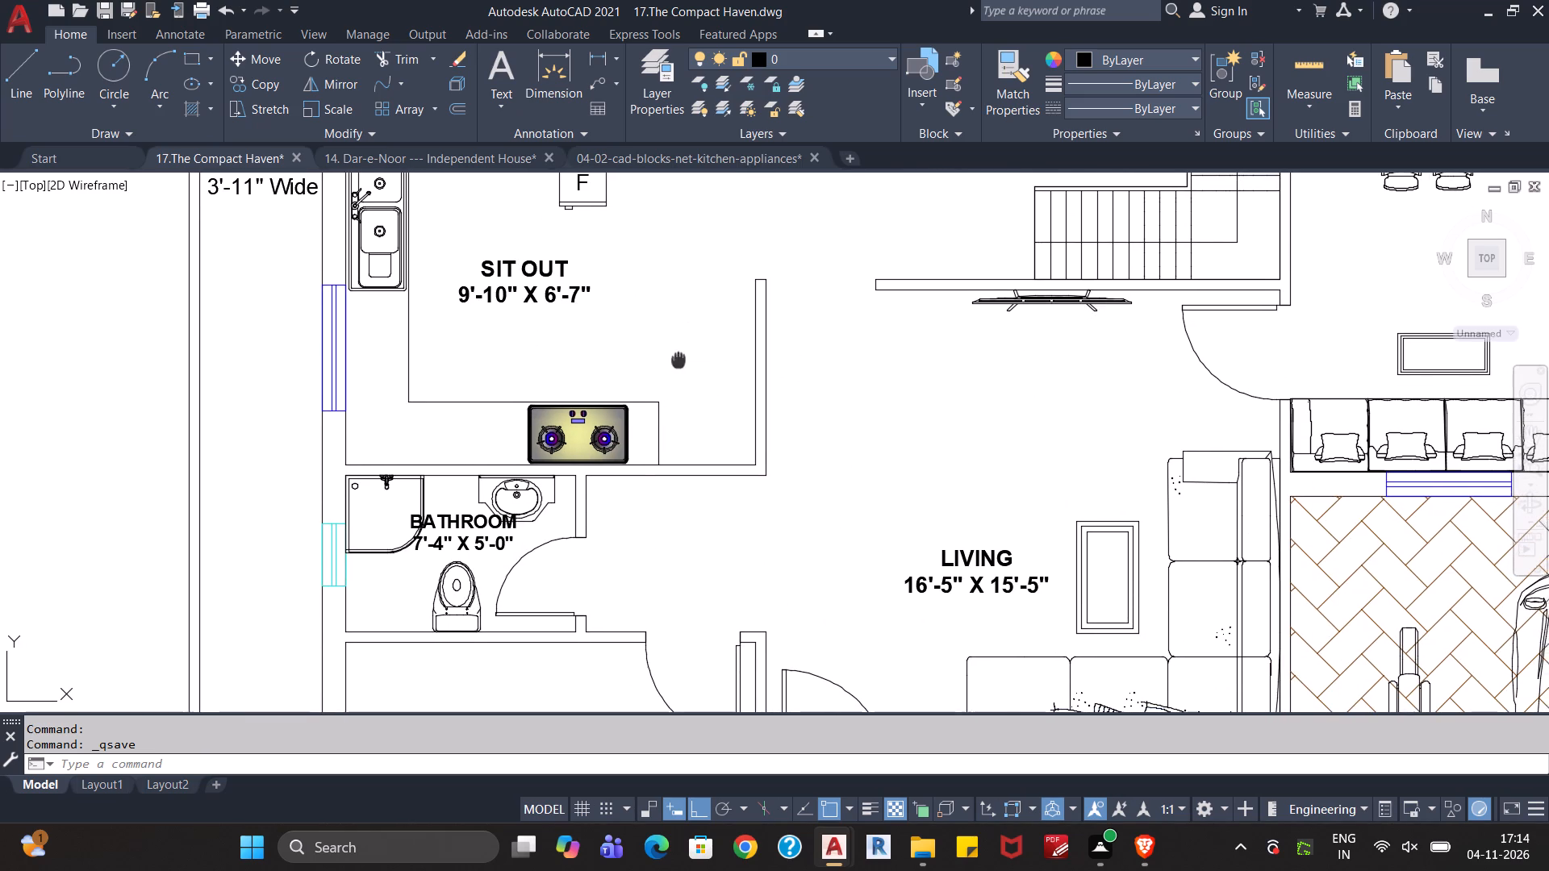
{"action": "middle_click_drag", "start_coordinate": [669, 361], "coordinate": [618, 371]}
{"action": "scroll", "coordinate": [617, 371], "scroll_direction": "down", "scroll_amount": 1}
{"action": "middle_click_drag", "start_coordinate": [630, 341], "coordinate": [582, 402]}
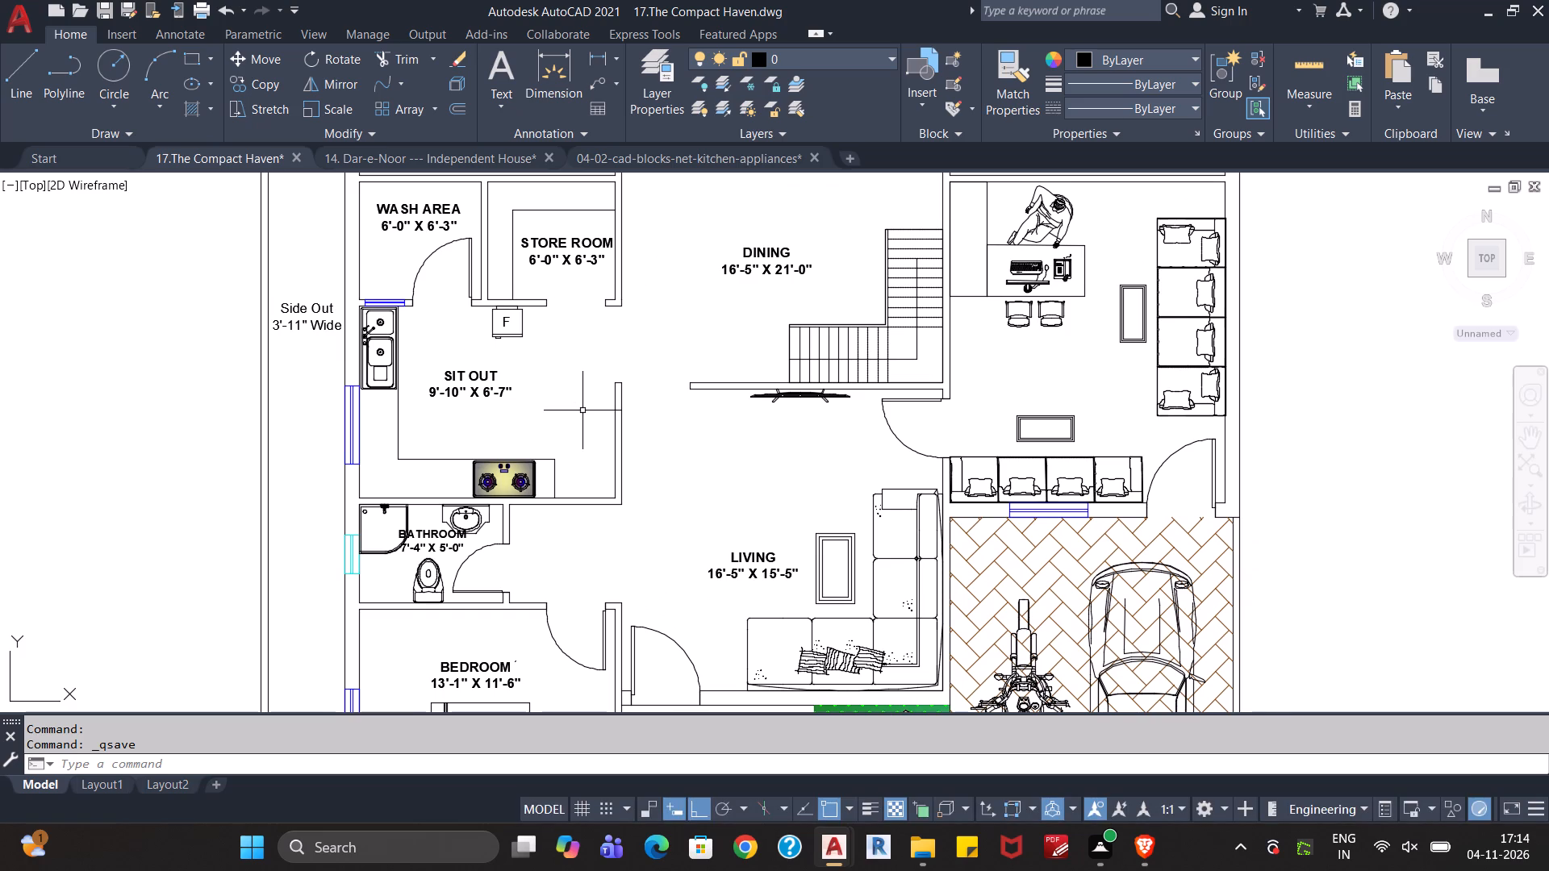
{"action": "scroll", "coordinate": [582, 410], "scroll_direction": "down", "scroll_amount": 1}
{"action": "middle_click_drag", "start_coordinate": [582, 411], "coordinate": [580, 350]}
{"action": "middle_click_drag", "start_coordinate": [580, 353], "coordinate": [557, 435]}
{"action": "scroll", "coordinate": [563, 415], "scroll_direction": "down", "scroll_amount": 1}
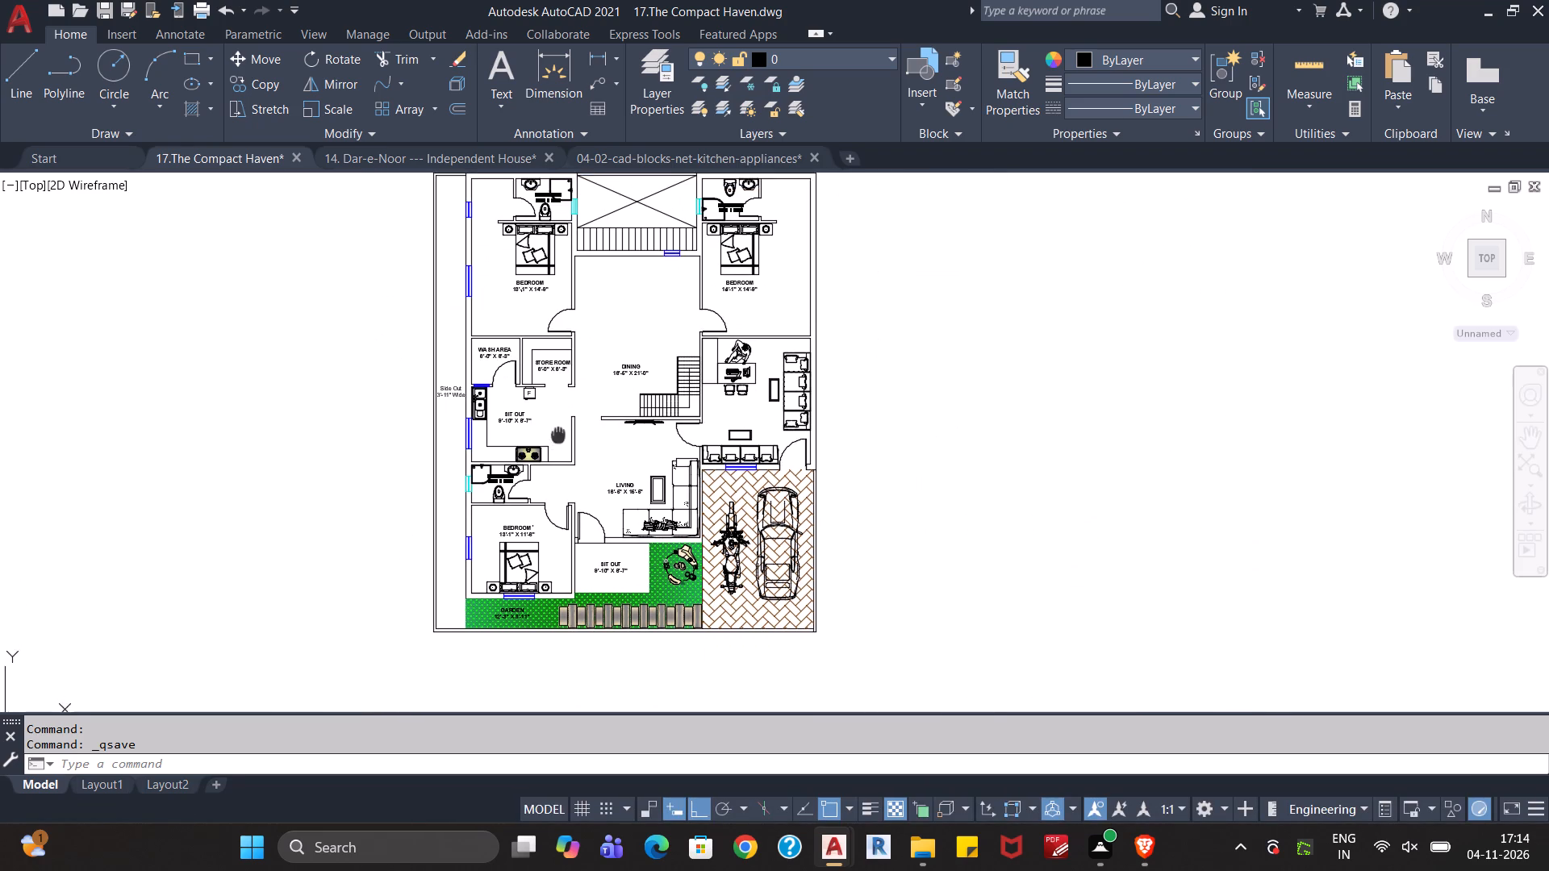
{"action": "middle_click_drag", "start_coordinate": [557, 435], "coordinate": [557, 438]}
{"action": "middle_click_drag", "start_coordinate": [561, 427], "coordinate": [555, 457]}
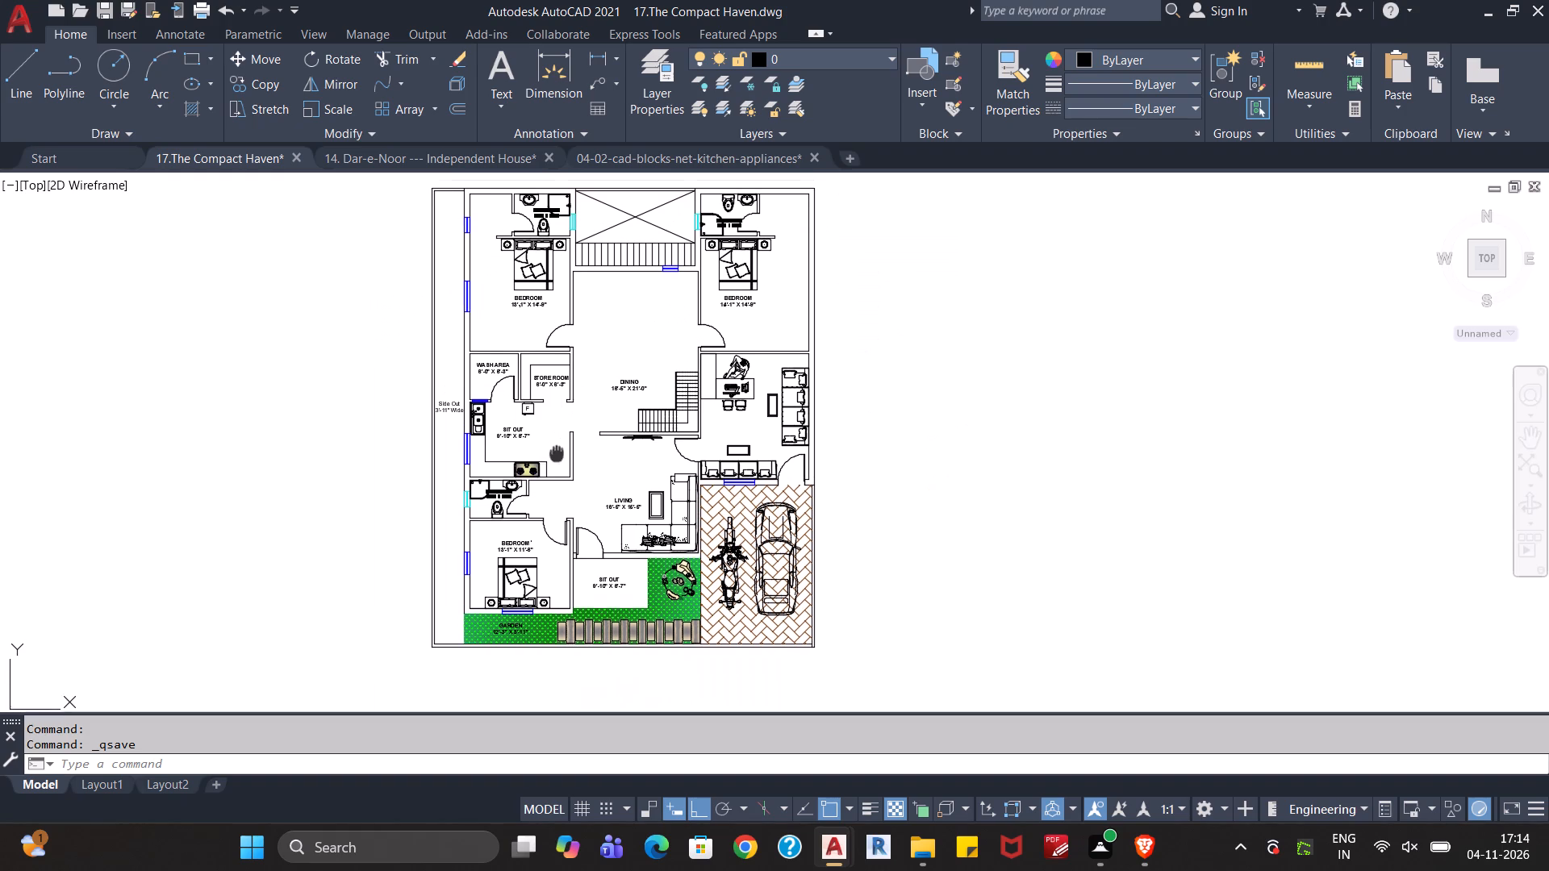
{"action": "middle_click_drag", "start_coordinate": [555, 457], "coordinate": [545, 501]}
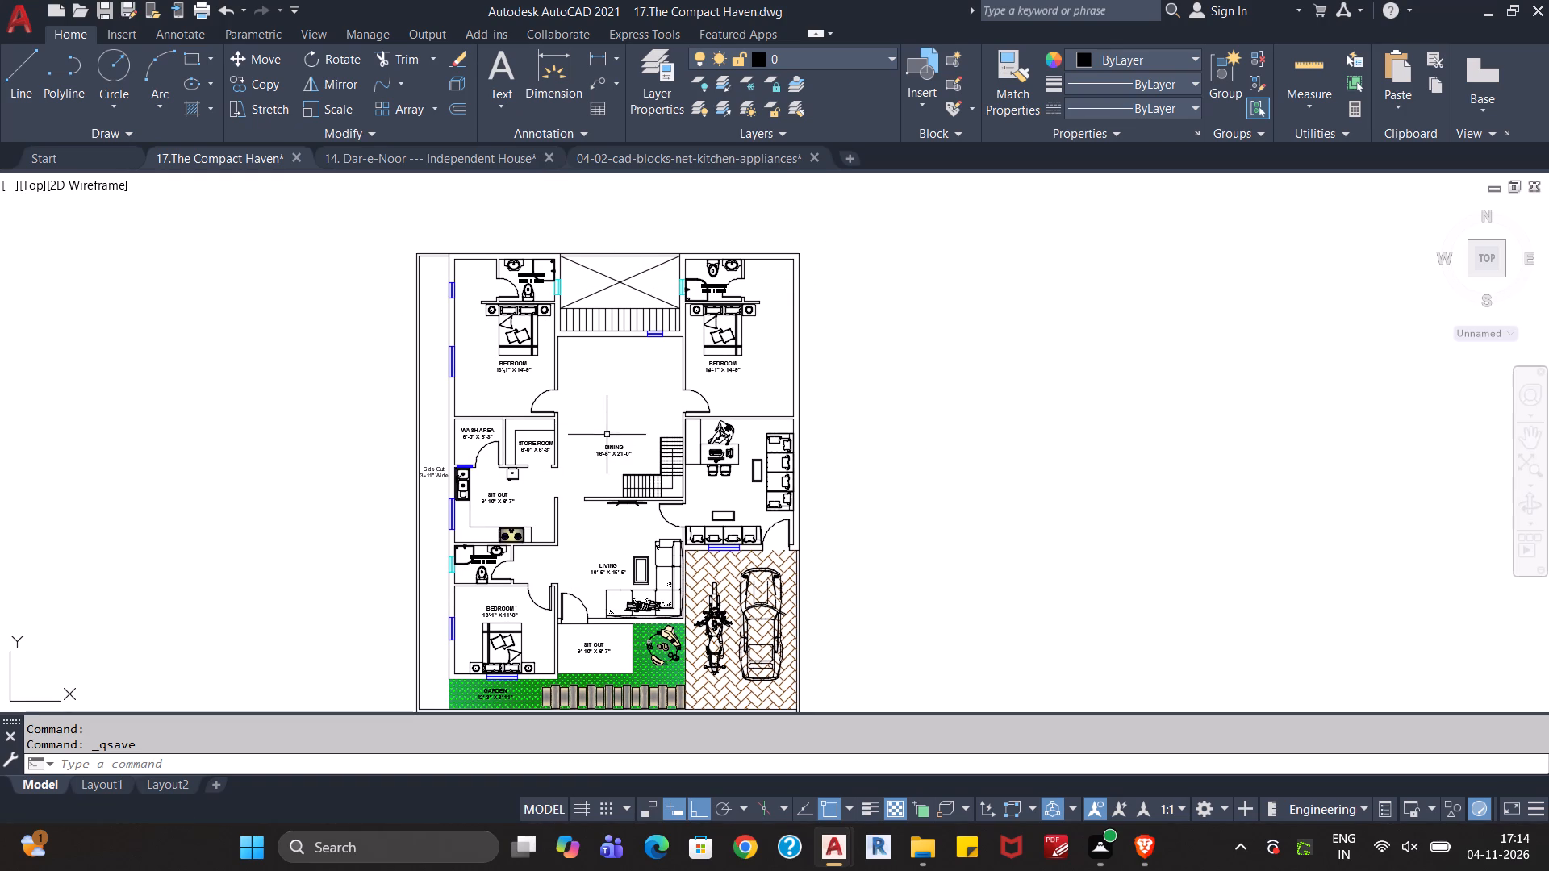
{"action": "middle_click_drag", "start_coordinate": [607, 434], "coordinate": [602, 368]}
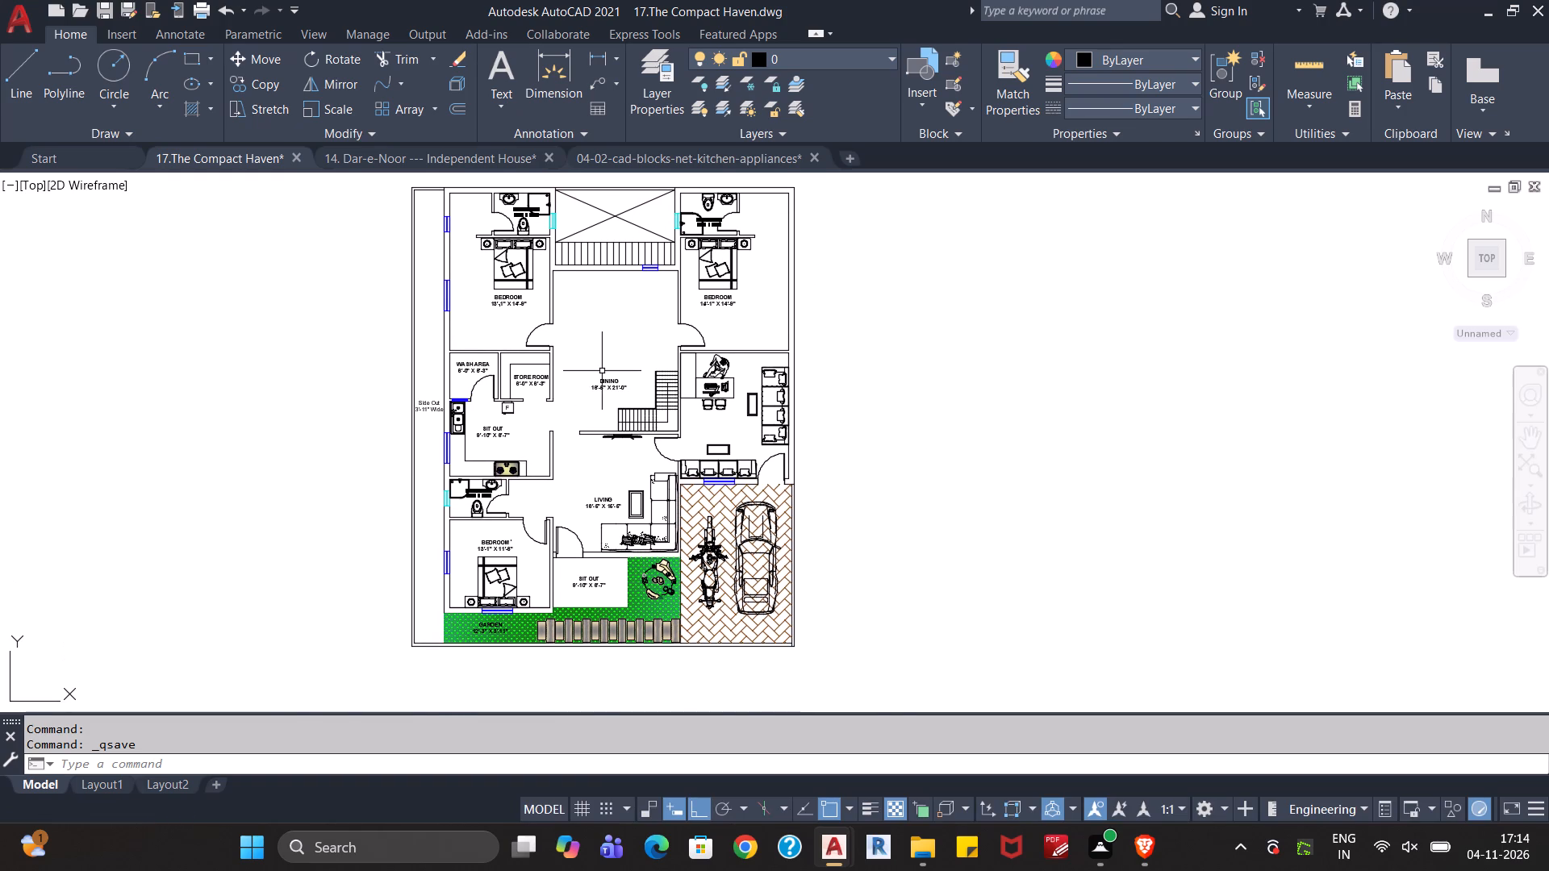
{"action": "scroll", "coordinate": [602, 371], "scroll_direction": "up", "scroll_amount": 2}
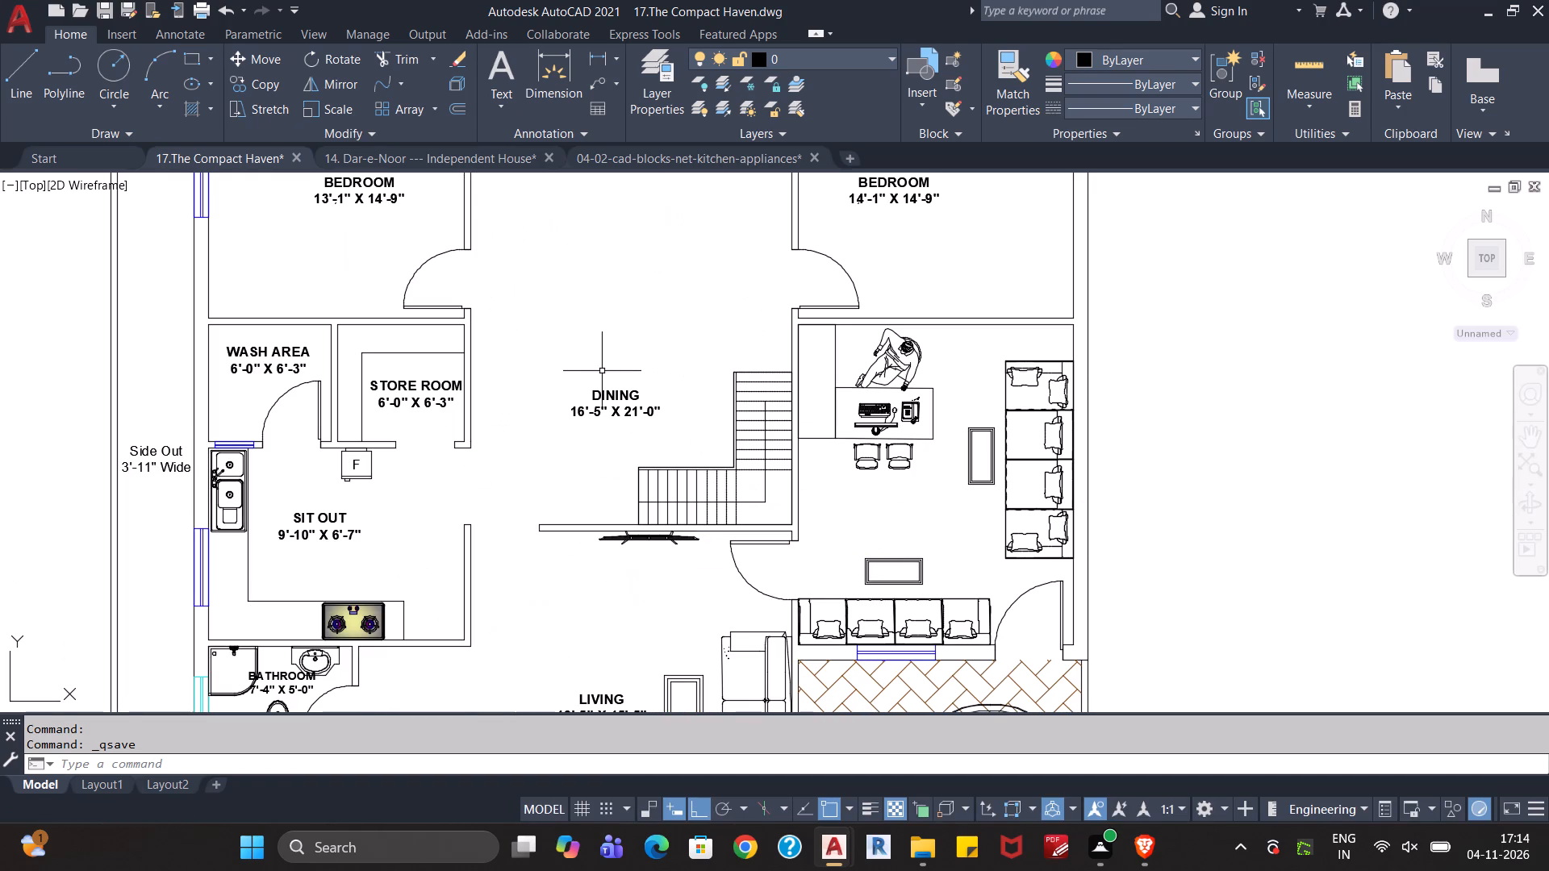
{"action": "scroll", "coordinate": [602, 371], "scroll_direction": "down", "scroll_amount": 1}
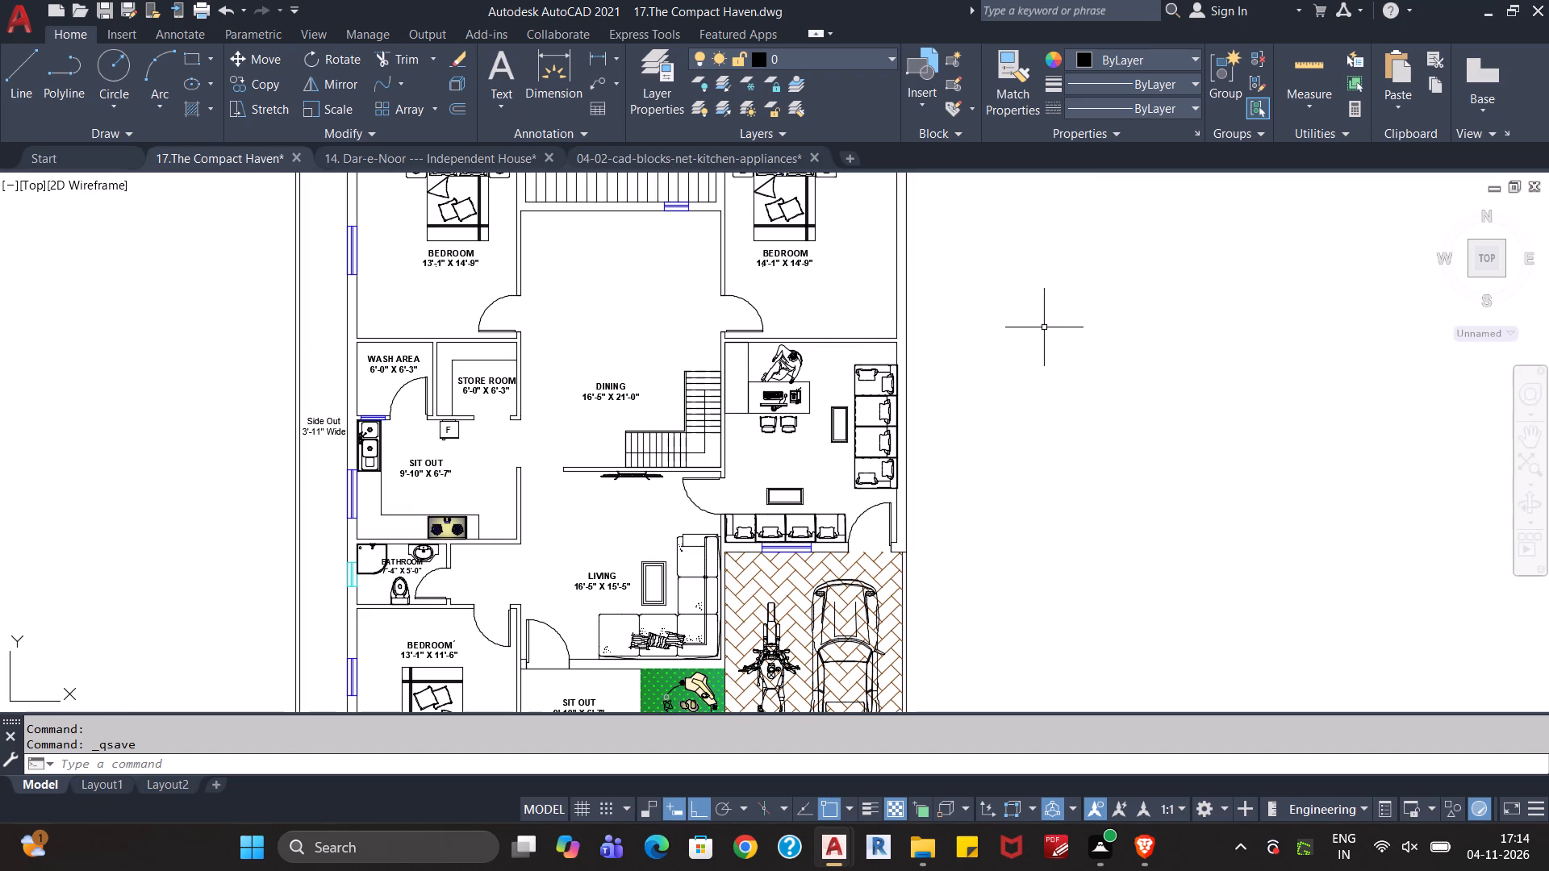
Save The Compact Haven floor plan drawing.
{"action": "key", "text": "ctrl+s"}
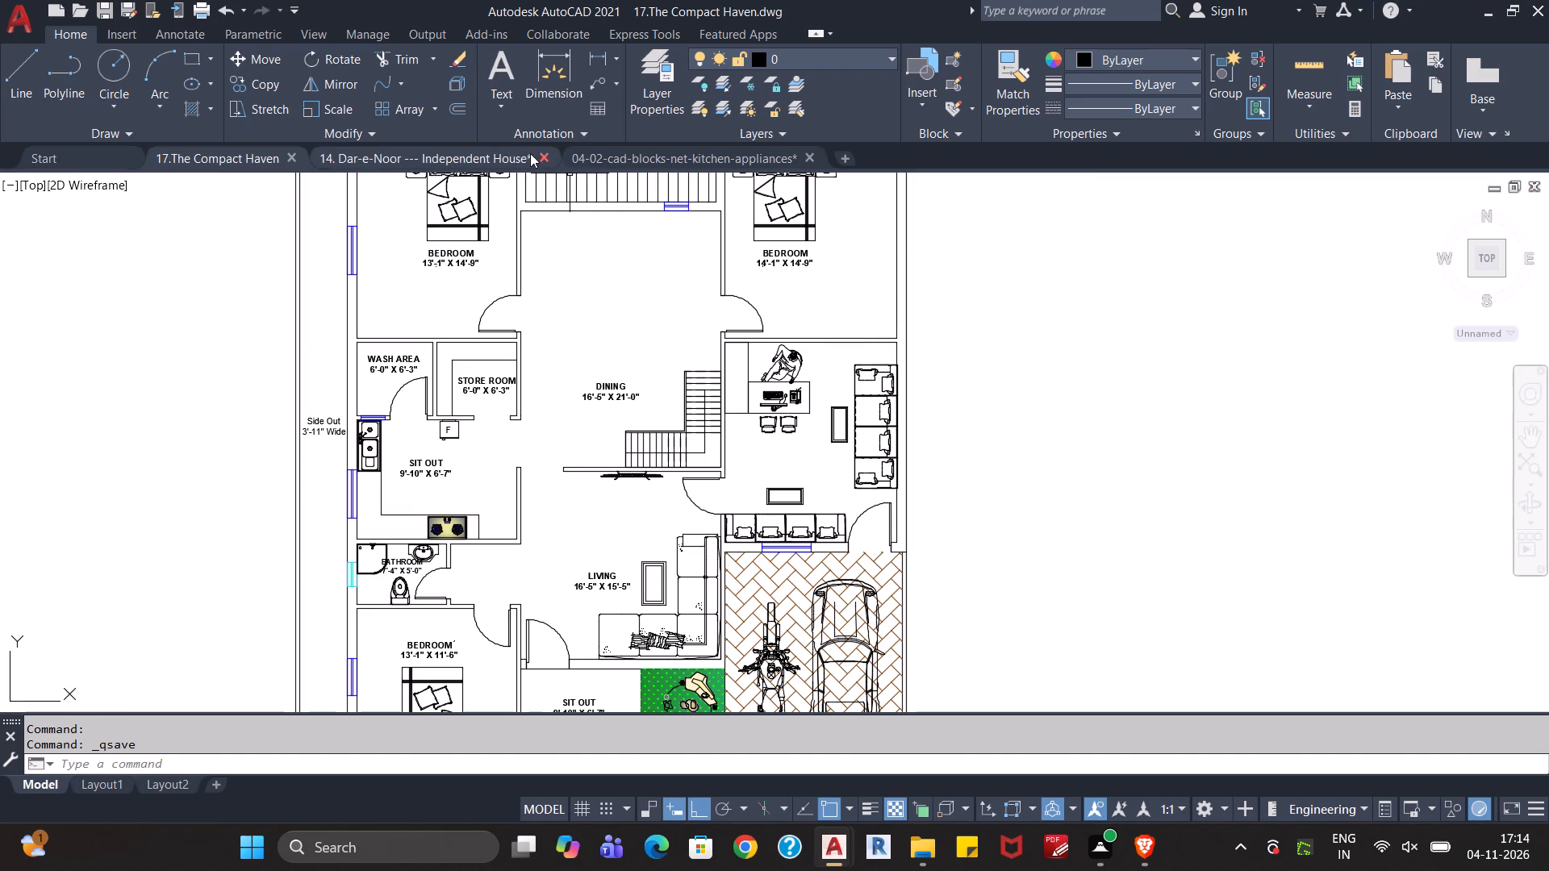
Close the 14. Dar-e-Noor --- Independent House drawing without saving its changes.
{"action": "left_click", "coordinate": [517, 155]}
{"action": "left_click", "coordinate": [541, 158]}
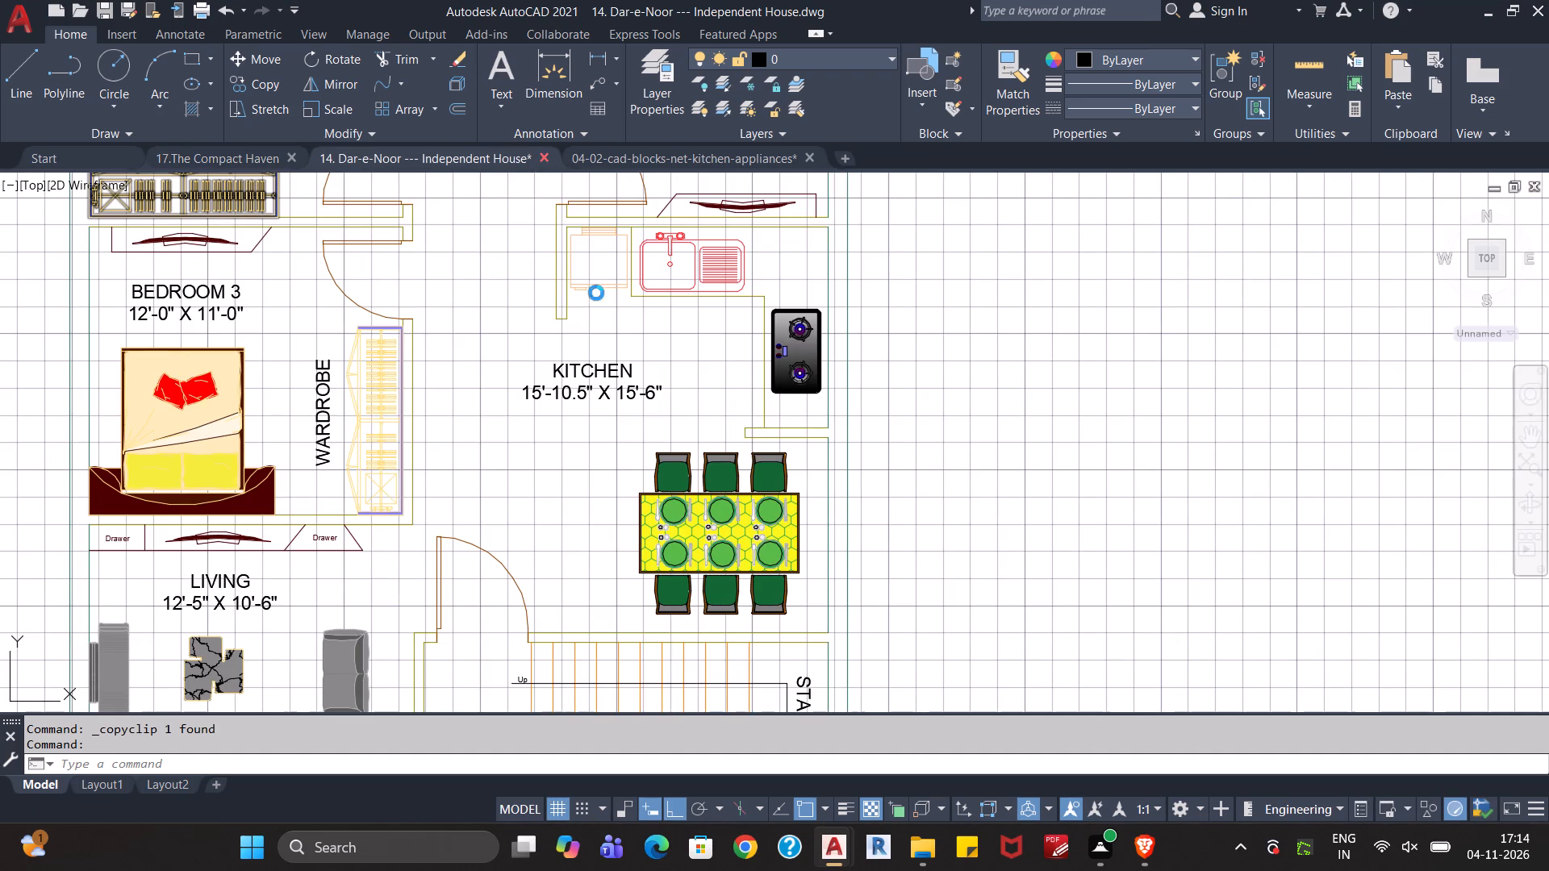
{"action": "left_click", "coordinate": [831, 469]}
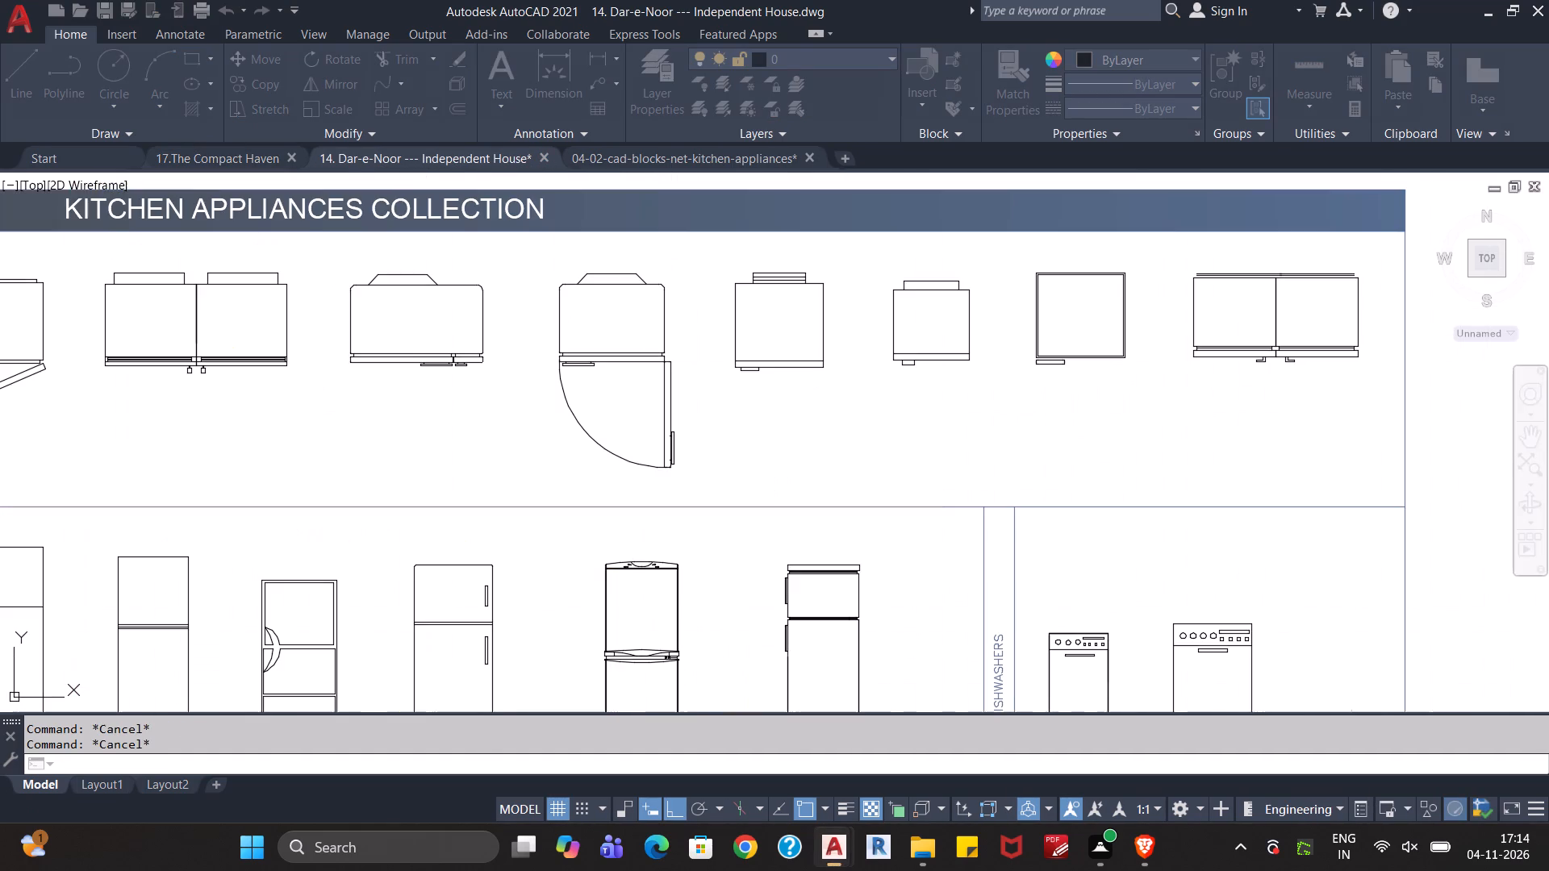
Close the 04-02-cad-blocks-net-kitchen-appliances drawing without saving its changes.
{"action": "scroll", "coordinate": [914, 444], "scroll_direction": "down", "scroll_amount": 2}
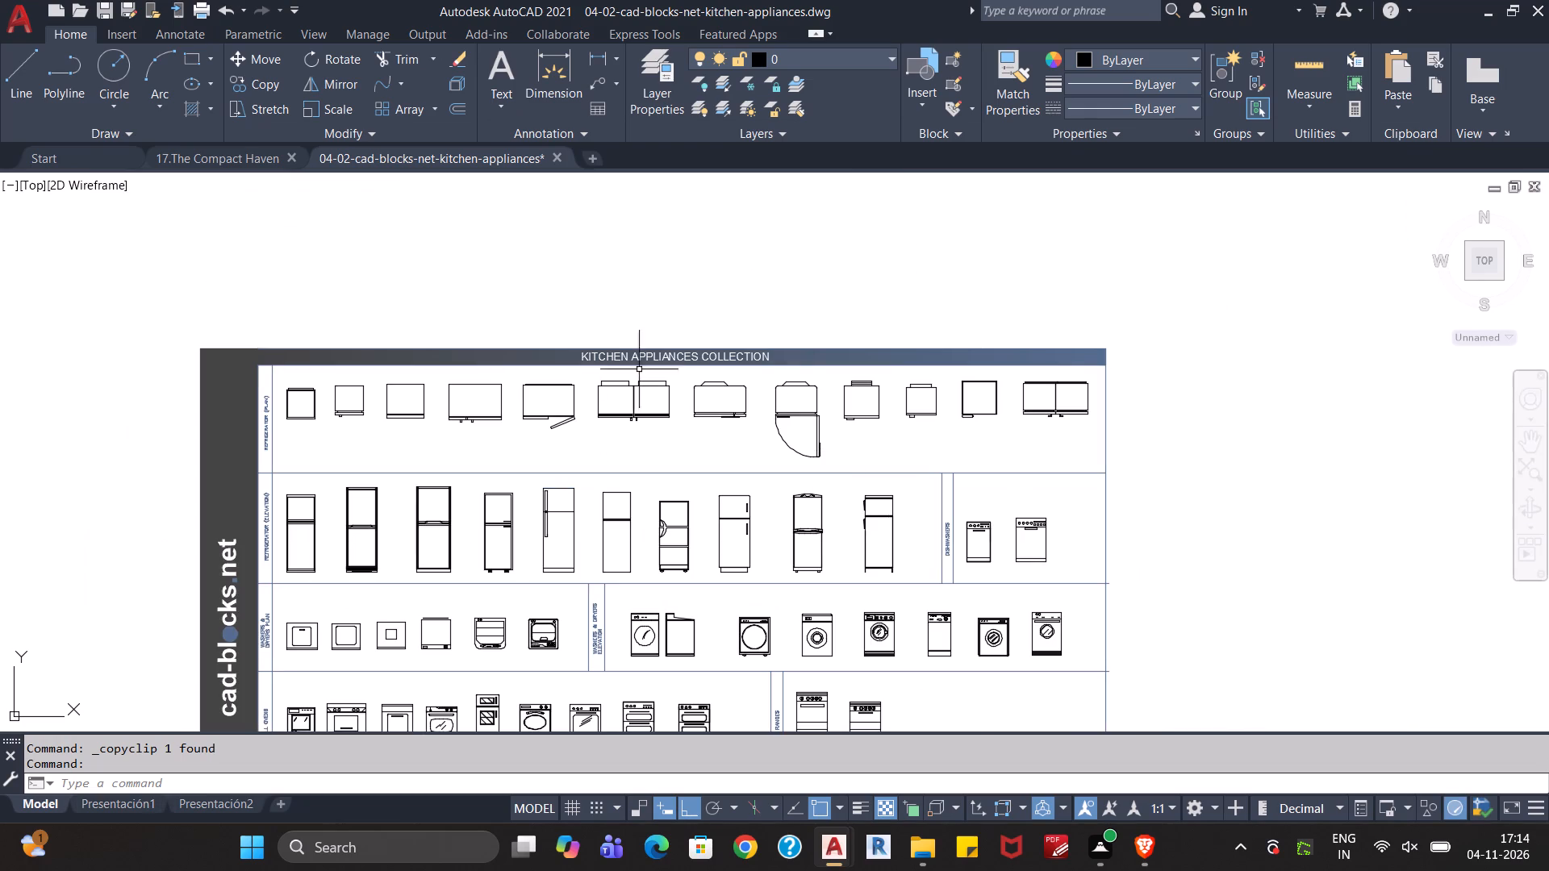
{"action": "left_click", "coordinate": [559, 159]}
{"action": "left_click", "coordinate": [834, 476]}
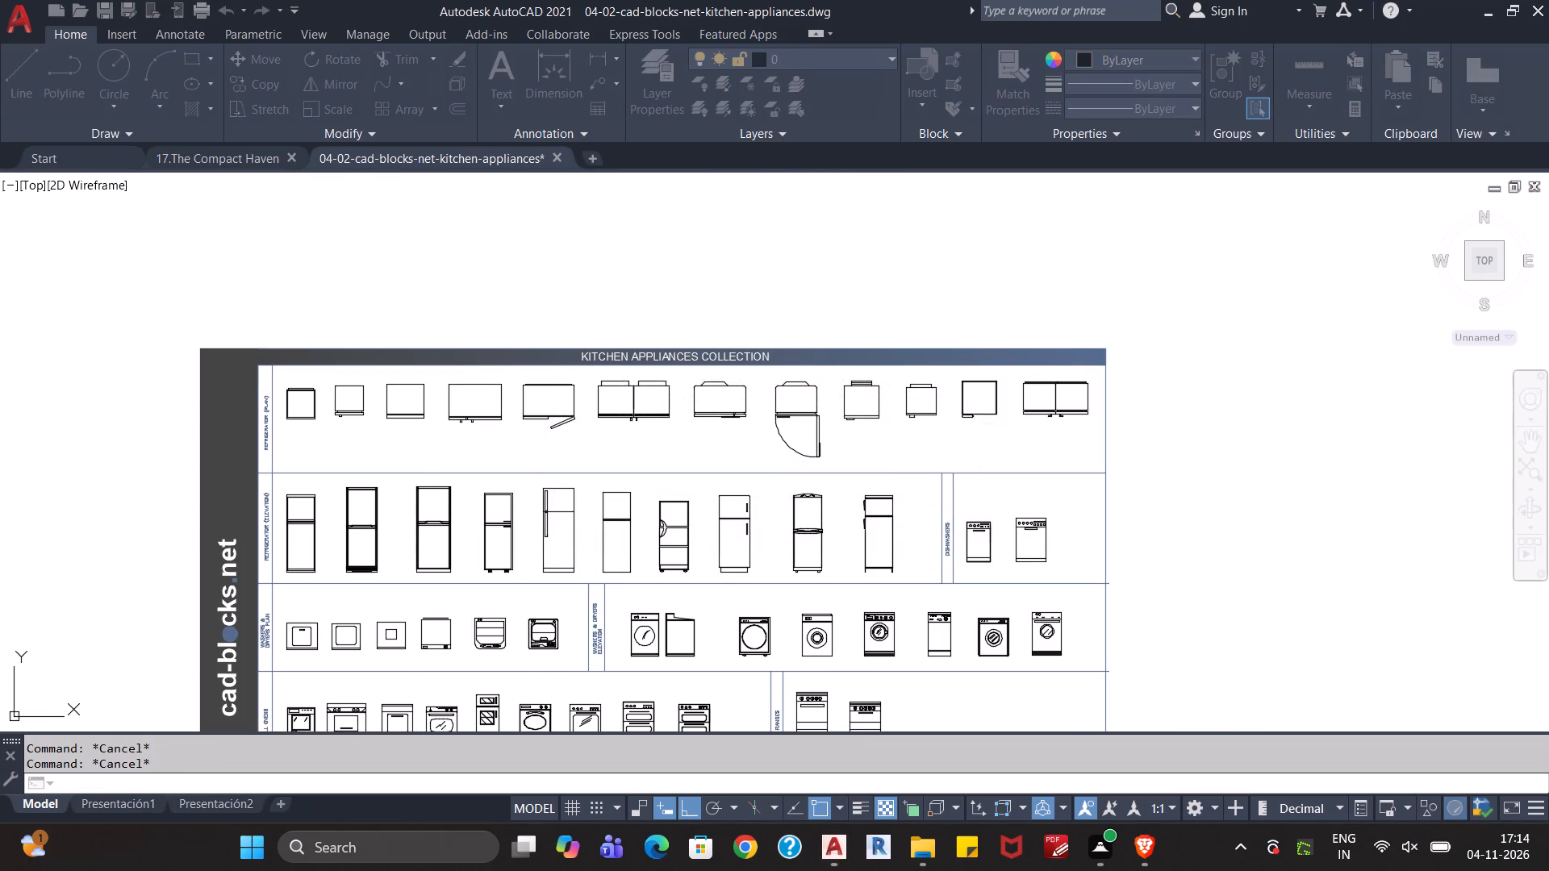
Return to The Compact Haven floor plan and save the drawing again.
{"action": "left_click", "coordinate": [208, 158]}
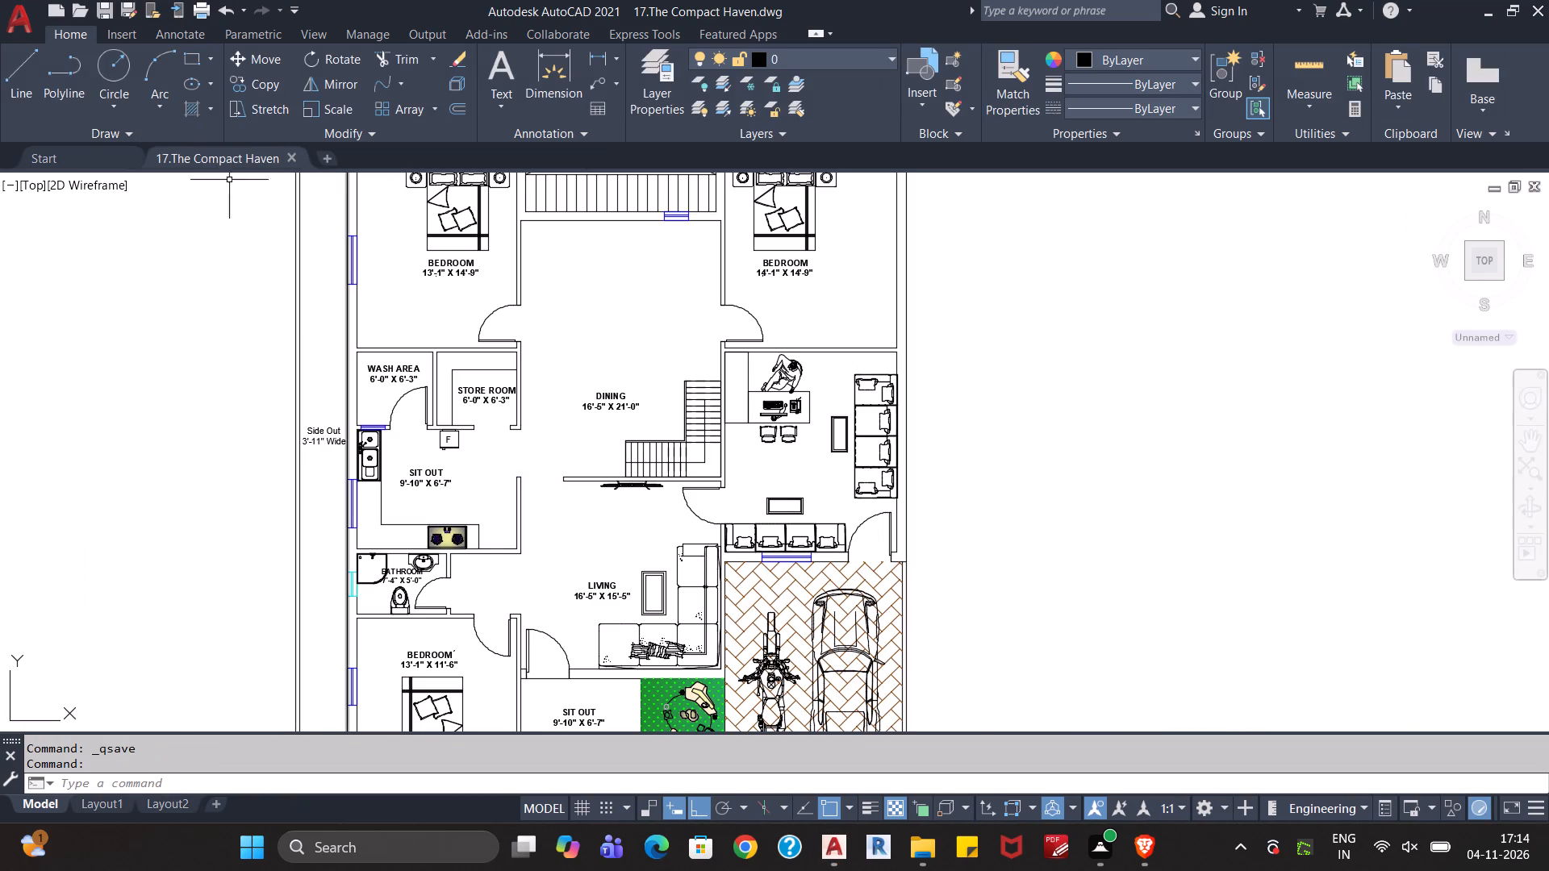
{"action": "scroll", "coordinate": [947, 372], "scroll_direction": "down", "scroll_amount": 2}
{"action": "middle_click_drag", "start_coordinate": [1012, 403], "coordinate": [947, 387]}
{"action": "scroll", "coordinate": [939, 388], "scroll_direction": "up", "scroll_amount": 2}
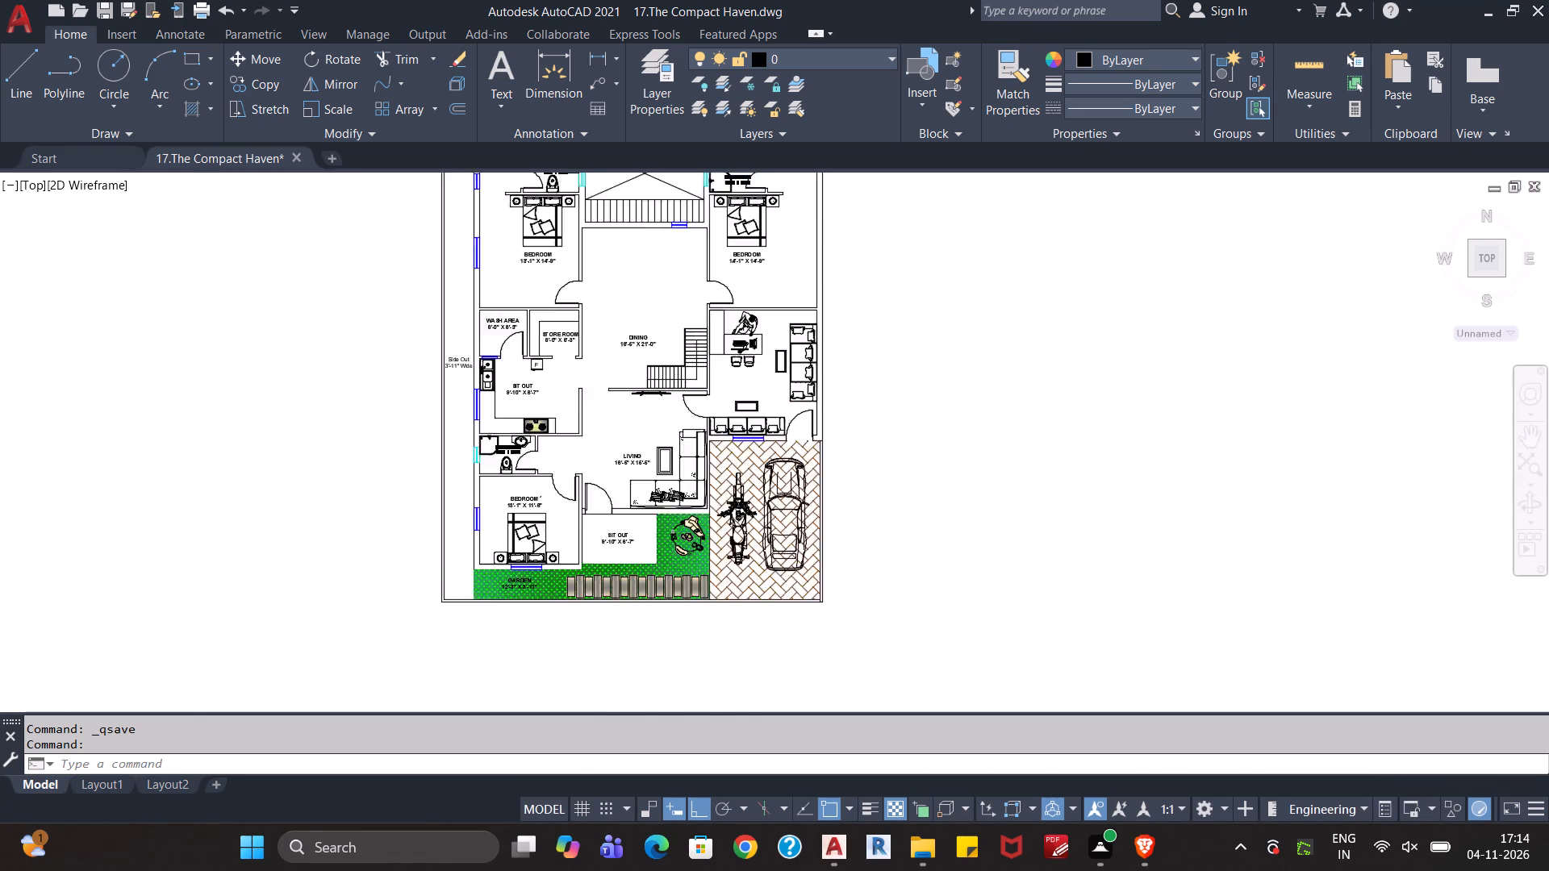
{"action": "key", "text": "ctrl+s"}
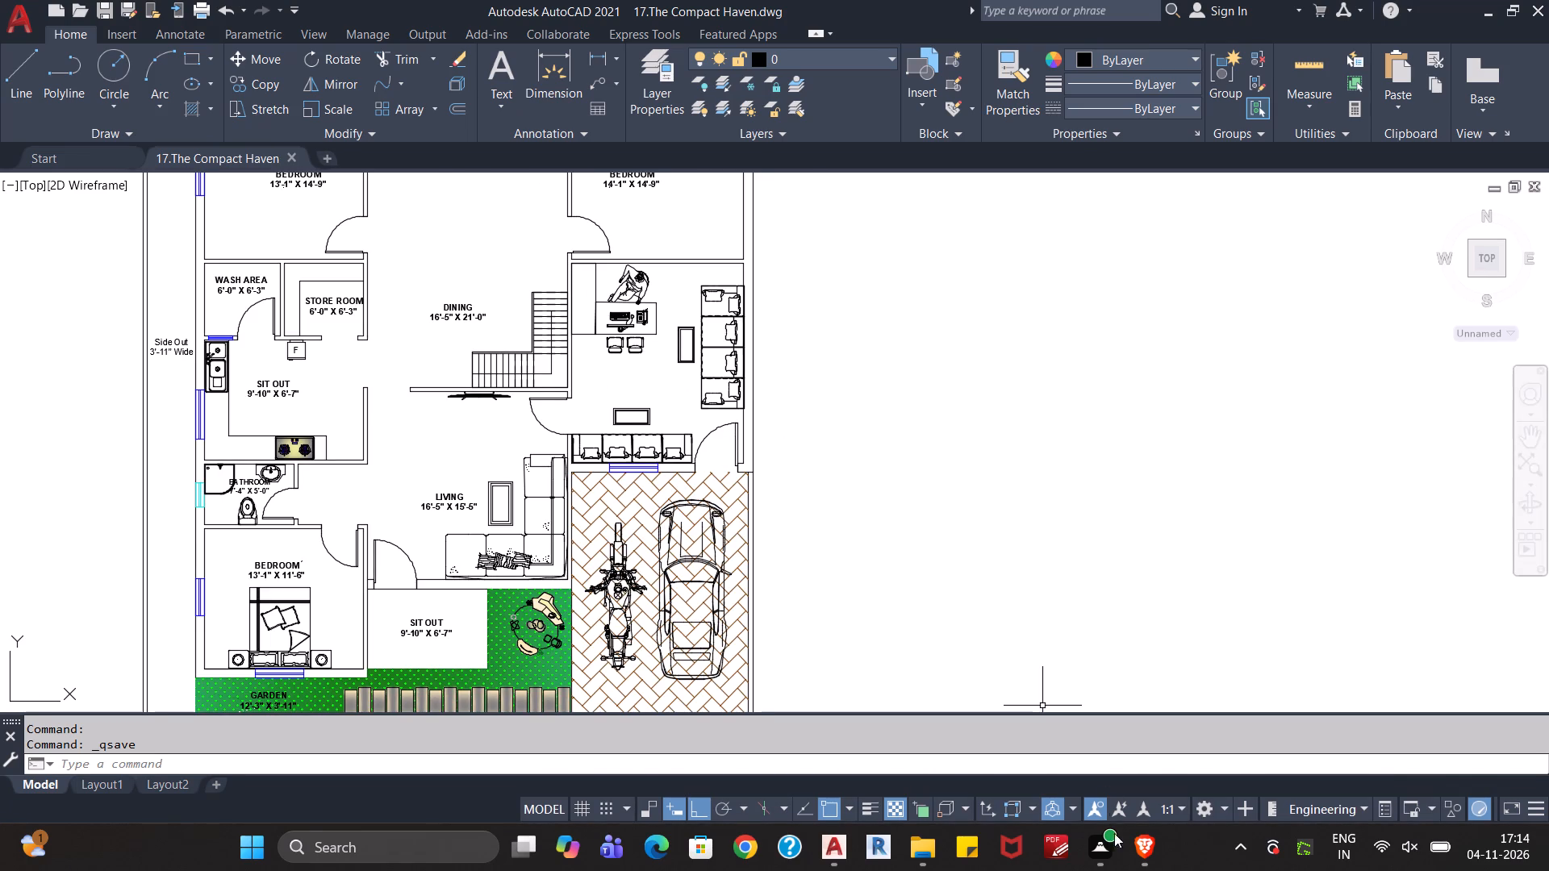